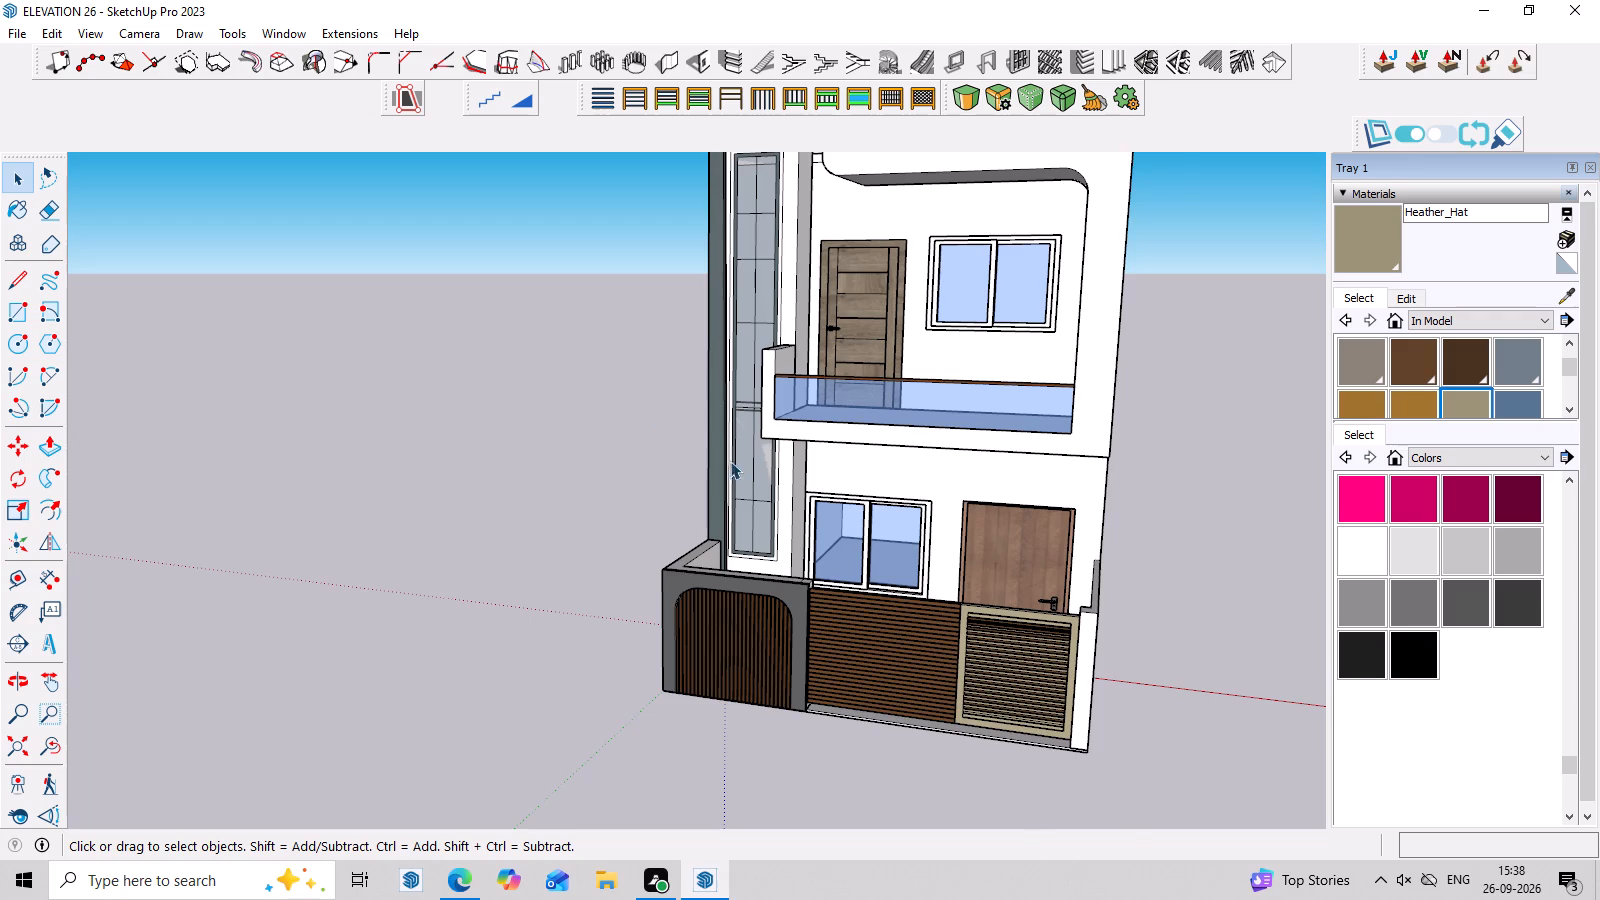
# Cut the lowest brown horizontal slat from the beige-framed gate group.
pyautogui.scroll(6, 1022, 523)
pyautogui.moveTo(1186, 647); pyautogui.dragTo(1269, 560, button='middle')
pyautogui.scroll(3, 1269, 561)
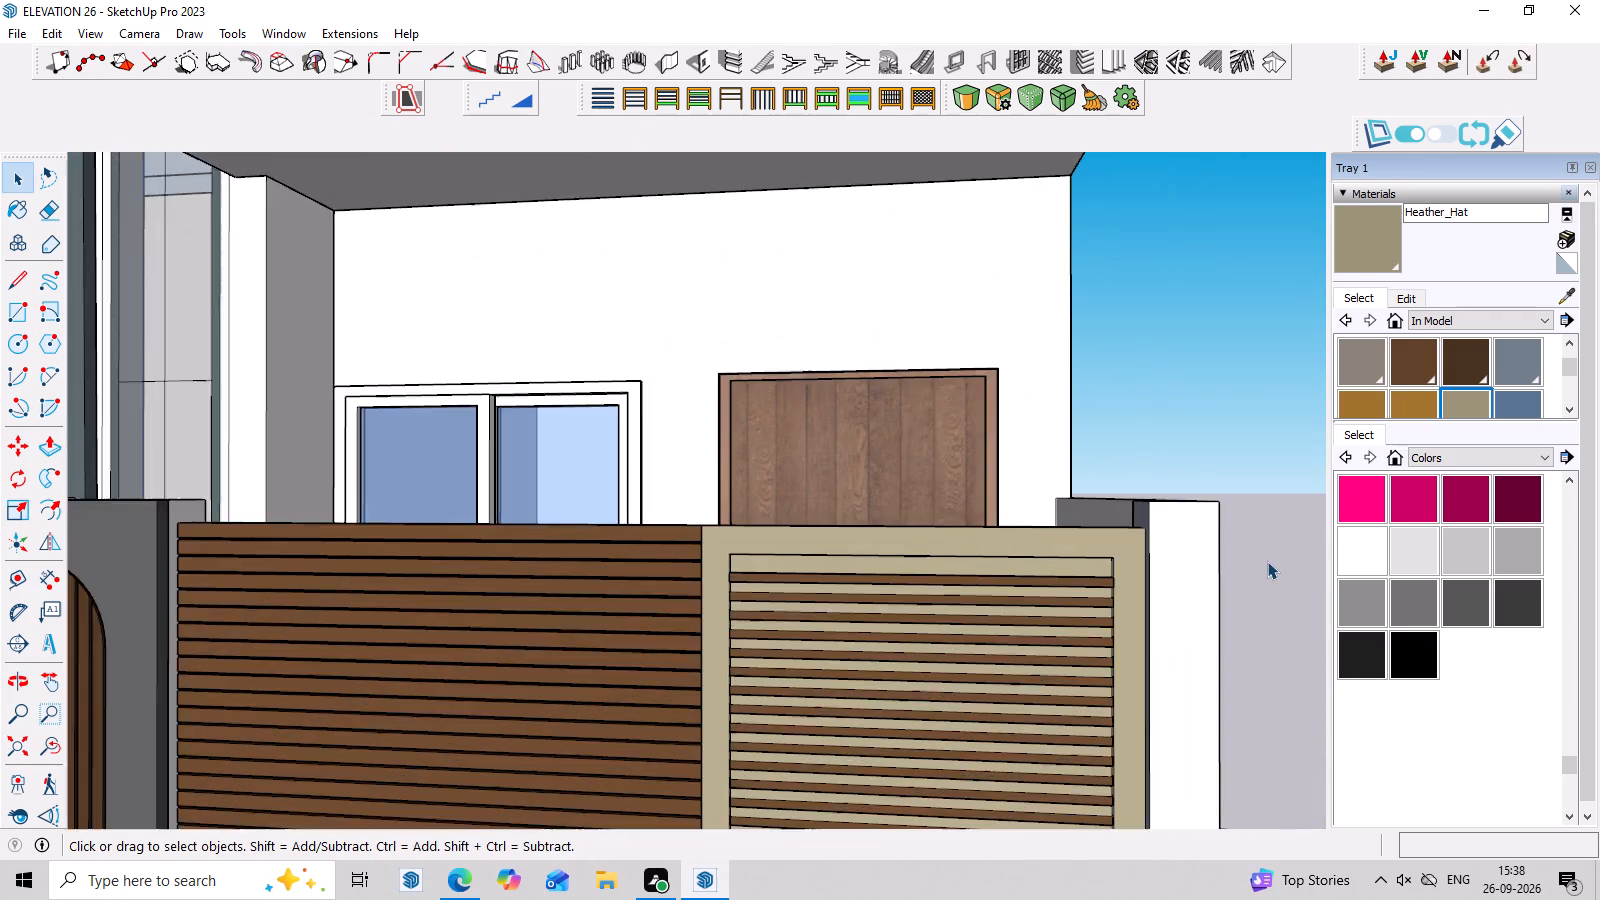
pyautogui.scroll(3, 1267, 561)
pyautogui.scroll(-6, 1240, 426)
pyautogui.scroll(8, 1328, 548)
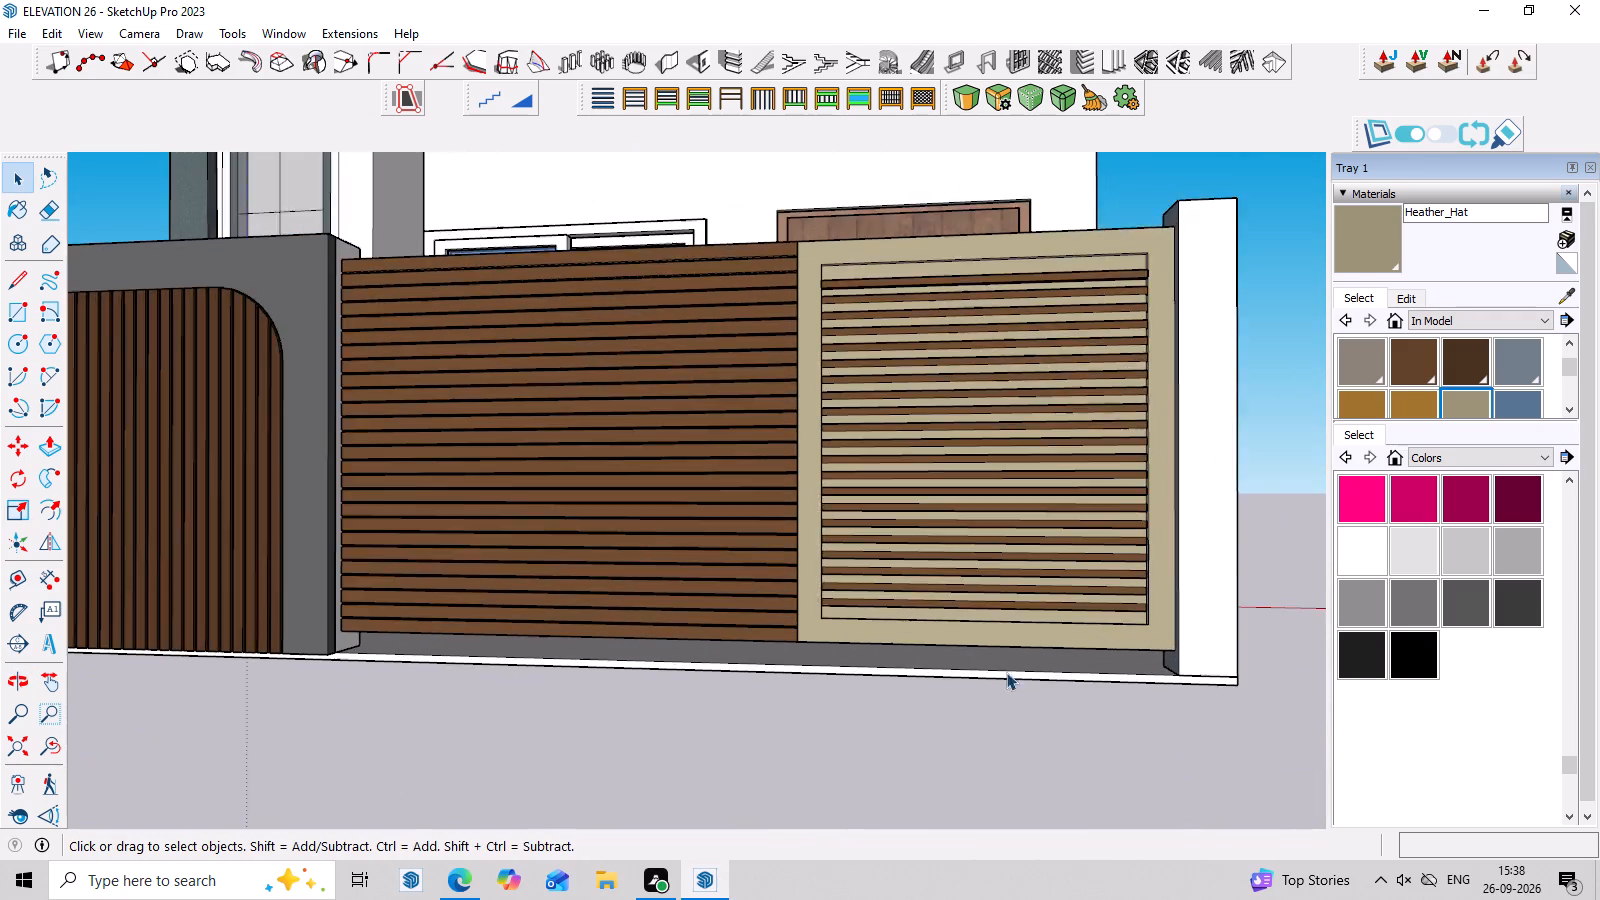
pyautogui.scroll(5, 1006, 672)
pyautogui.scroll(3, 708, 528)
pyautogui.scroll(-4, 520, 508)
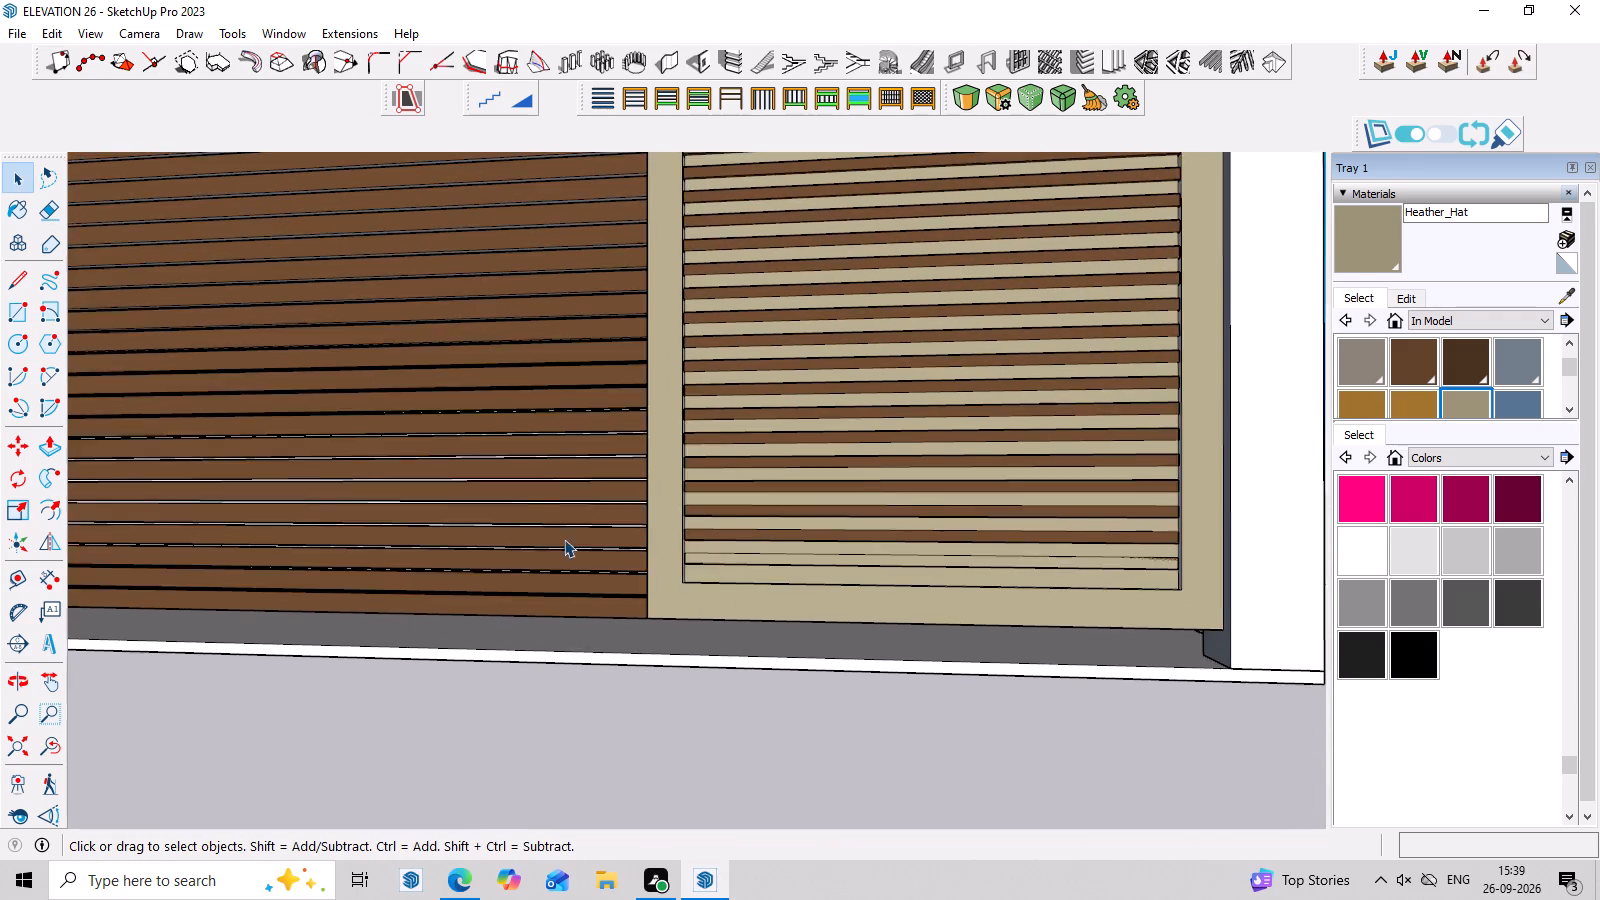
pyautogui.scroll(-2, 564, 539)
pyautogui.moveTo(1194, 612); pyautogui.dragTo(1340, 597, button='middle')
pyautogui.scroll(9, 1051, 539)
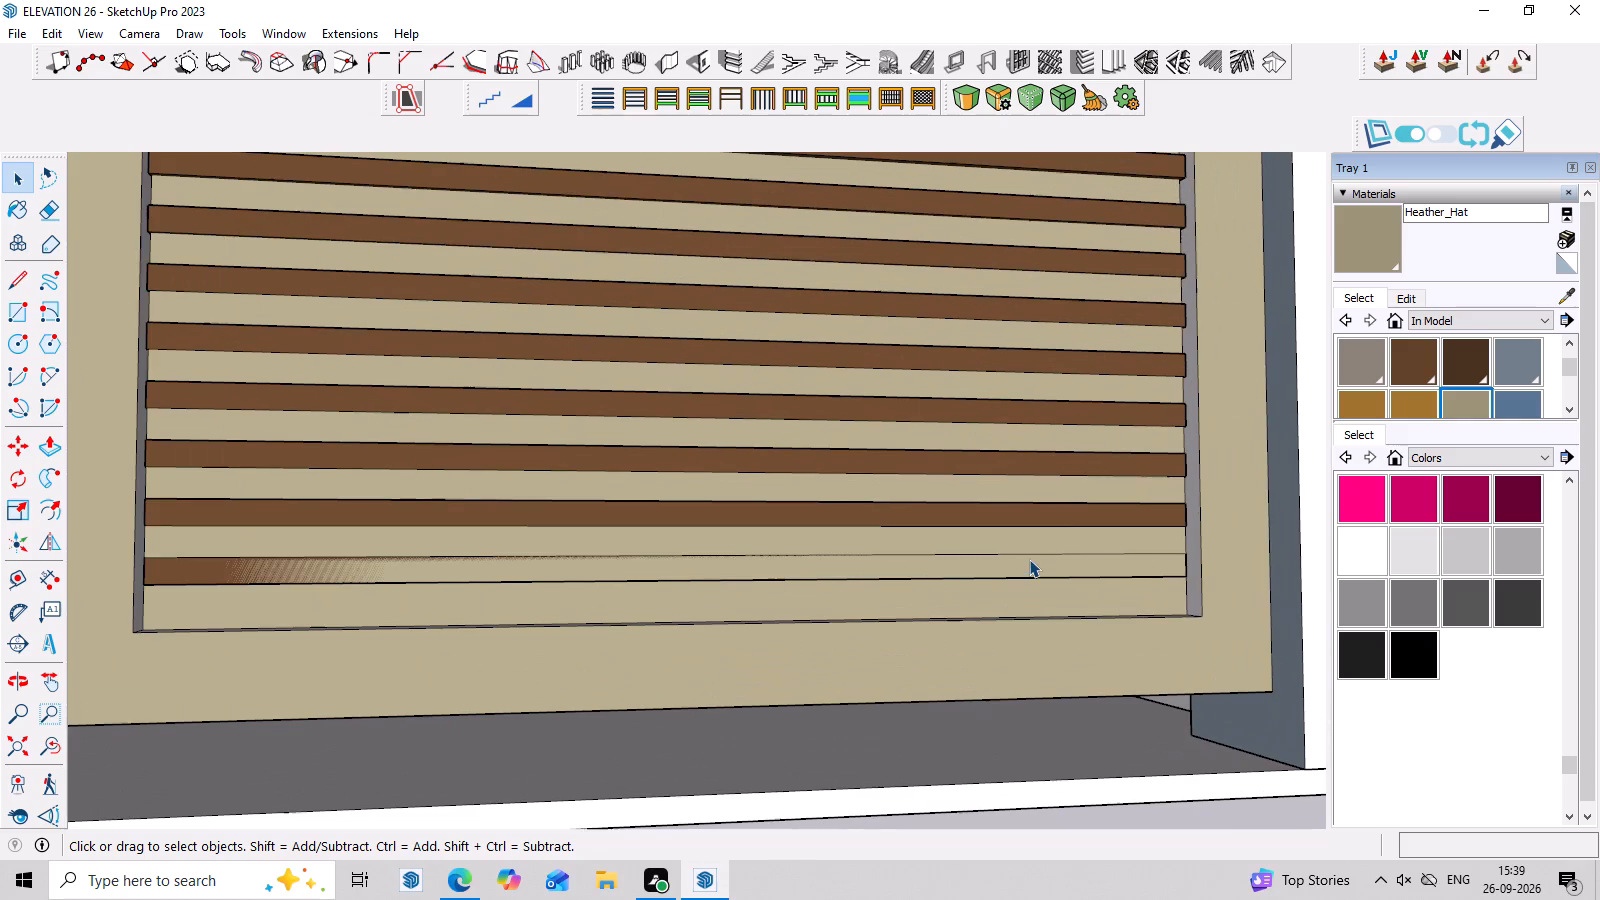
pyautogui.scroll(1, 1029, 559)
pyautogui.doubleClick(911, 567)
pyautogui.scroll(3, 911, 567)
pyautogui.doubleClick(1020, 567)
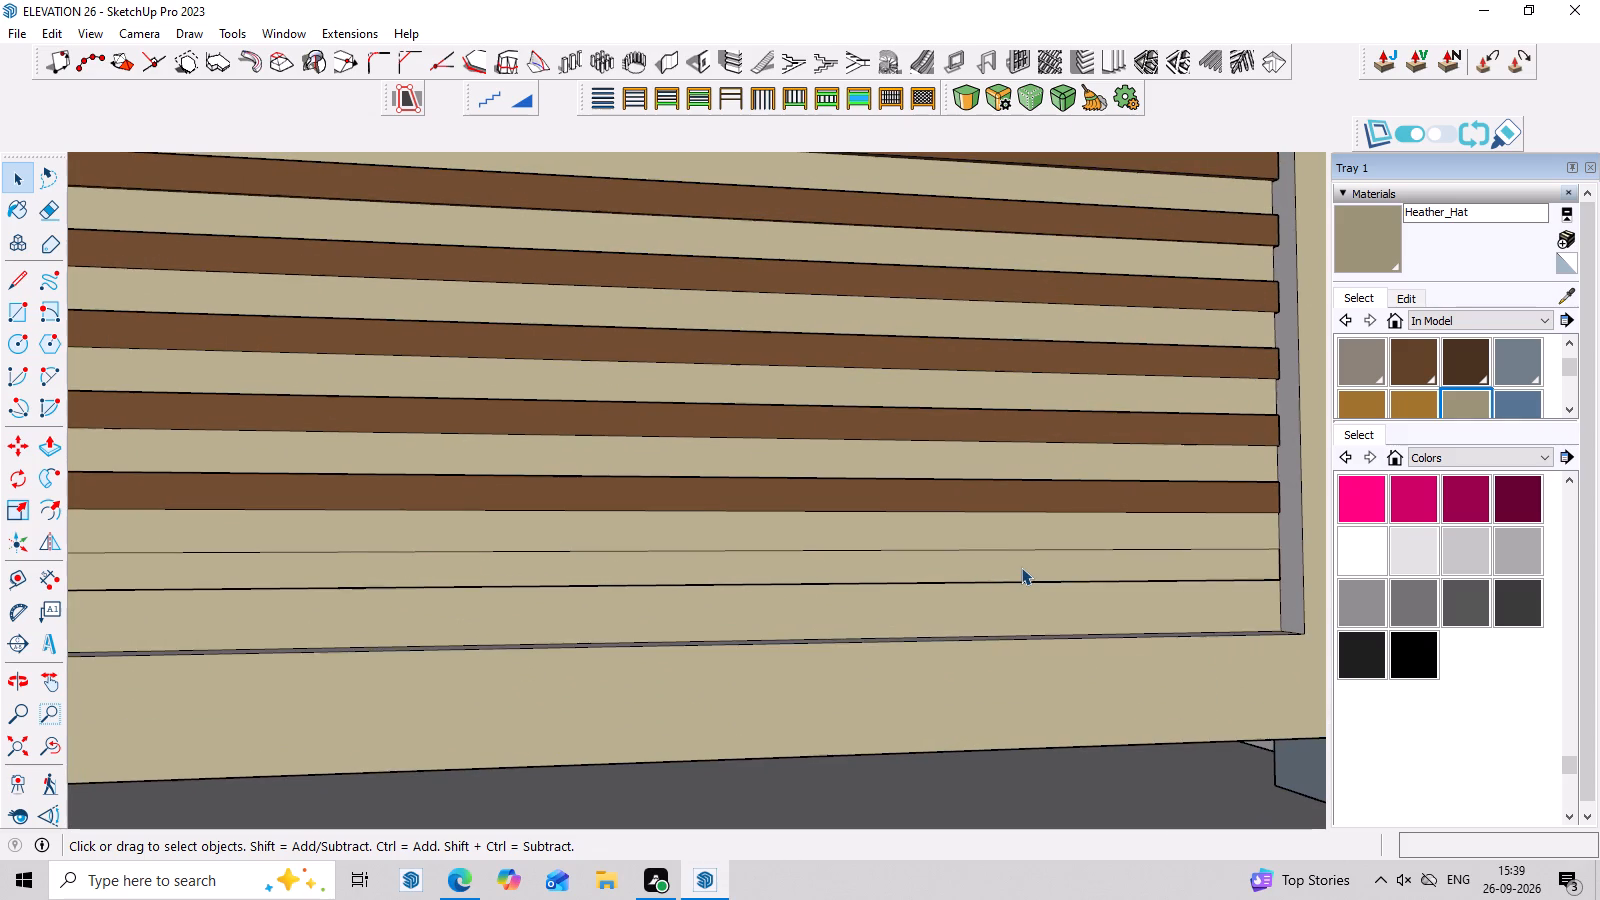
pyautogui.scroll(4, 1021, 567)
pyautogui.doubleClick(1021, 567)
pyautogui.scroll(-8, 1021, 567)
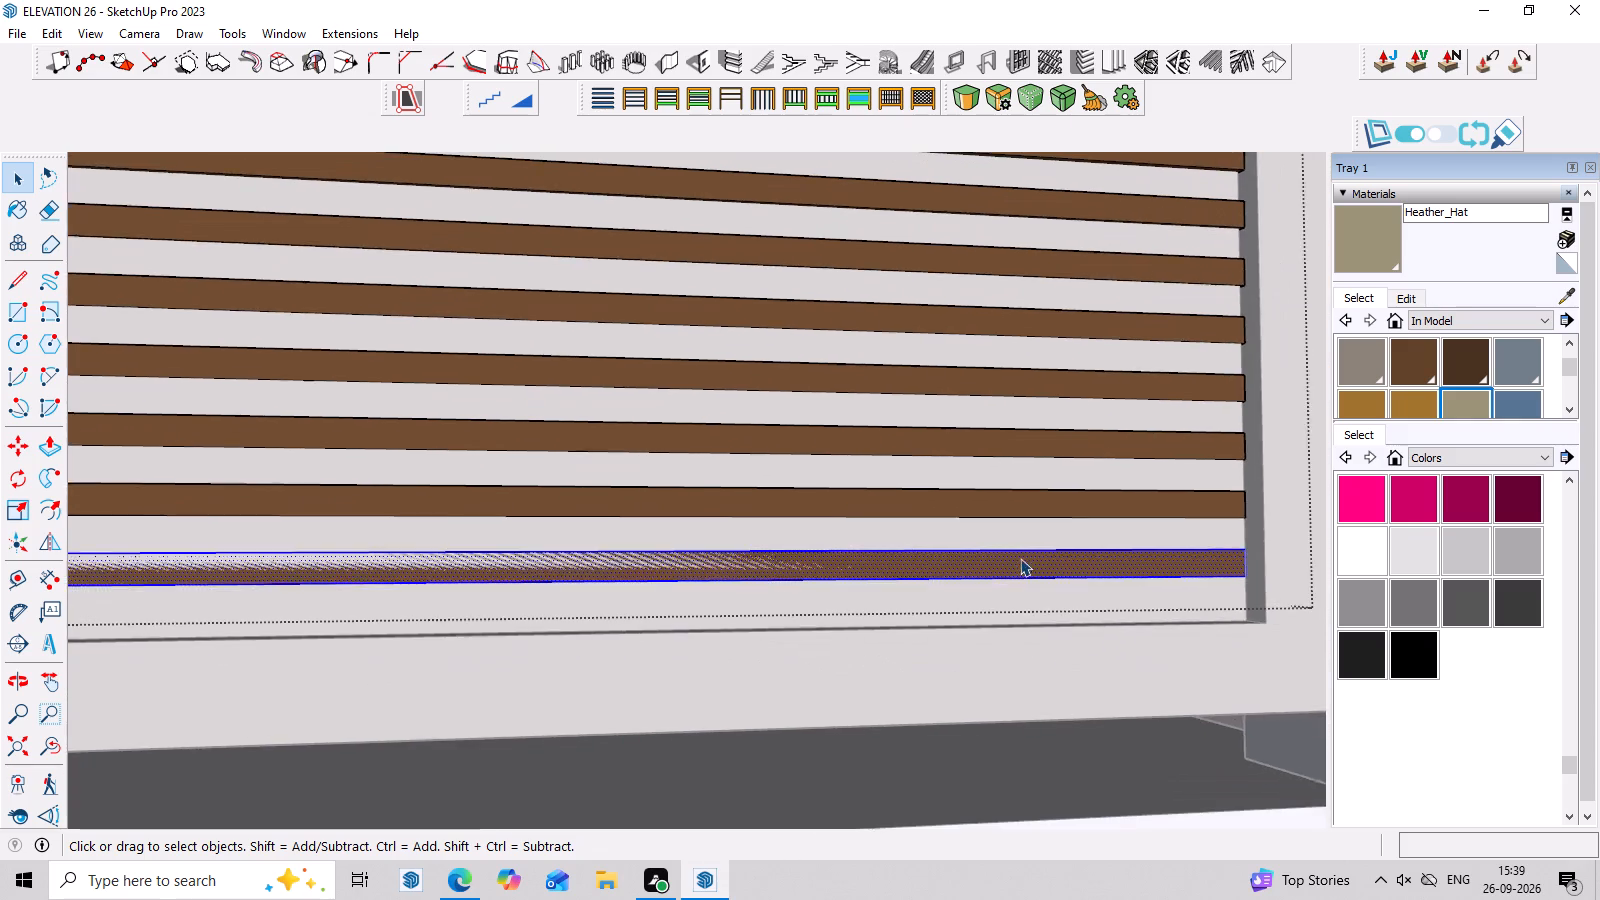
pyautogui.moveTo(1023, 566); pyautogui.dragTo(1028, 592, button='middle')
pyautogui.scroll(6, 1070, 555)
pyautogui.doubleClick(1145, 560)
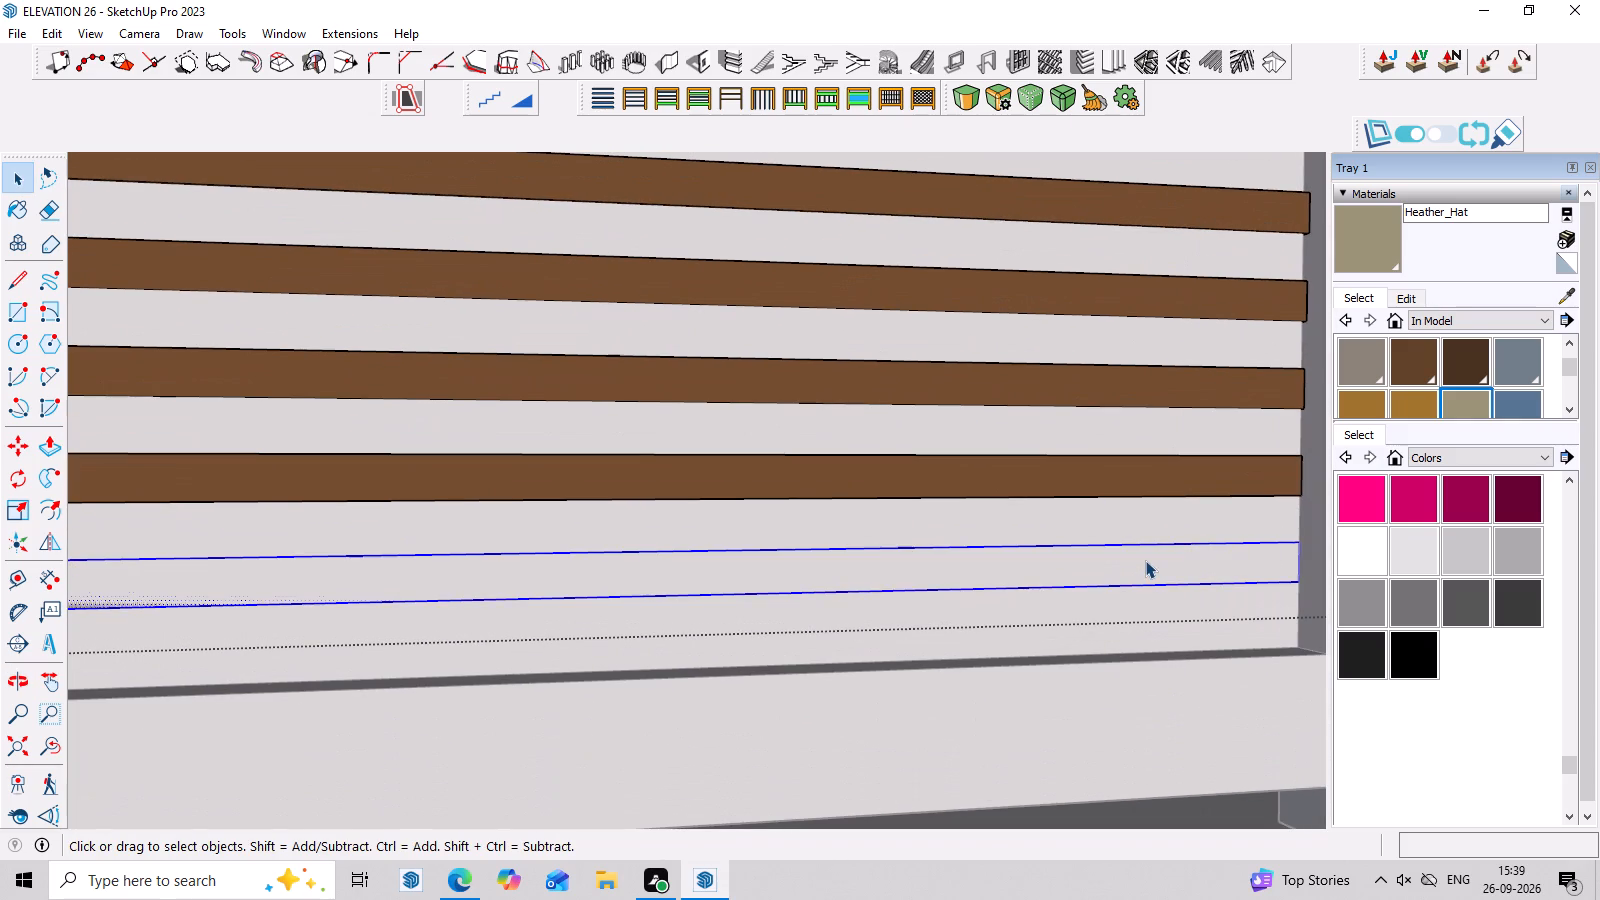
pyautogui.scroll(3, 1145, 560)
pyautogui.tripleClick(1145, 560)
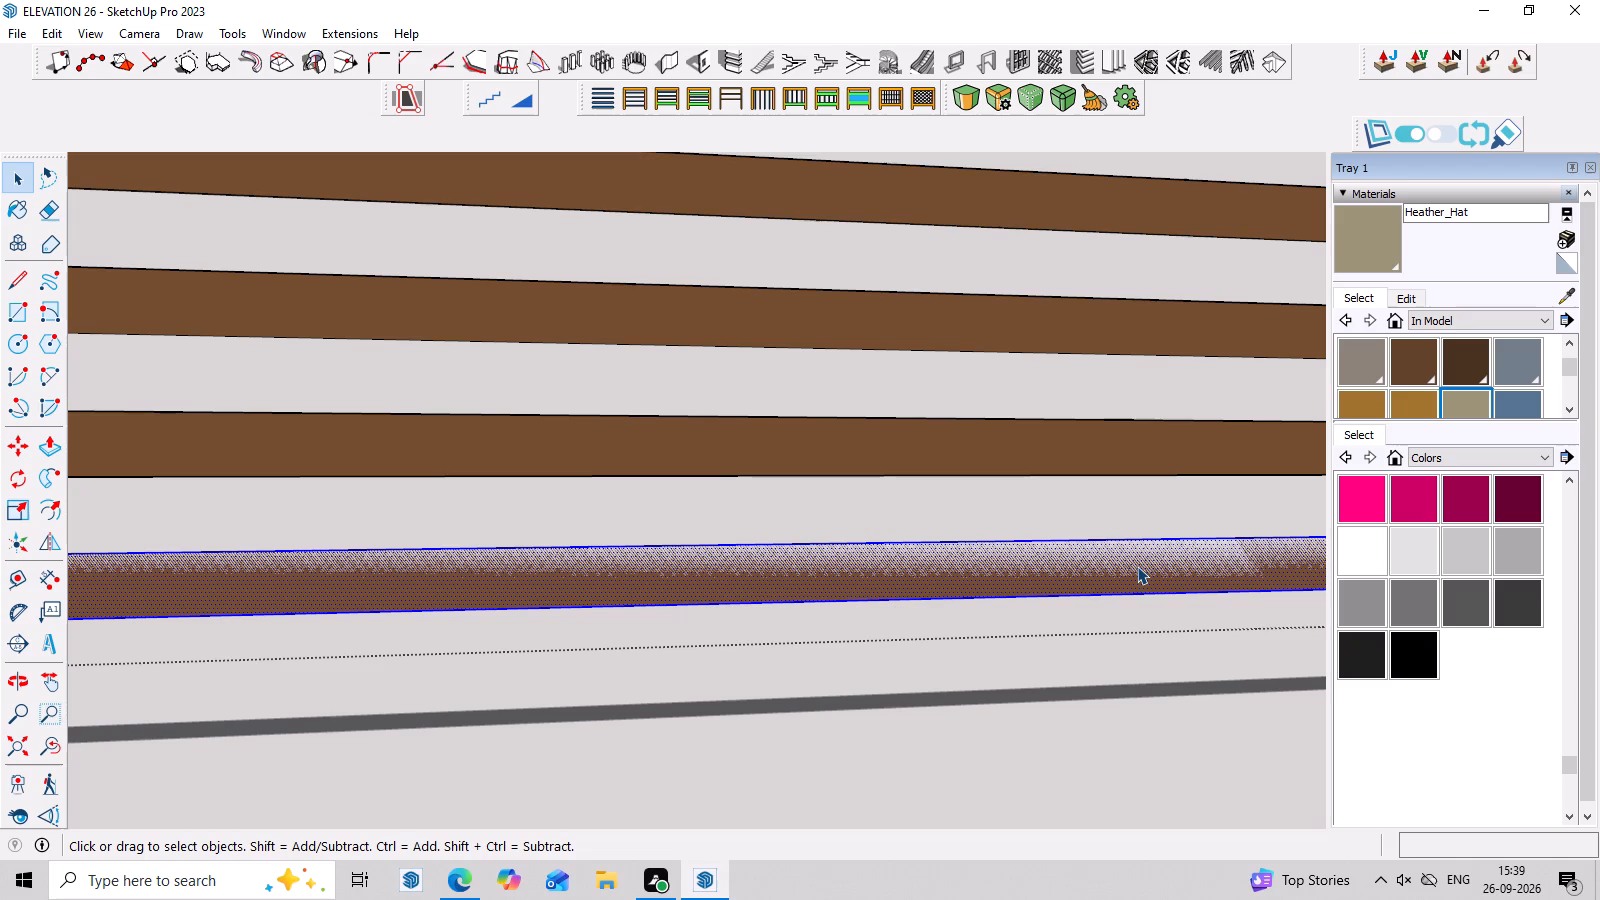
pyautogui.hotkey('ctrl', 'x')
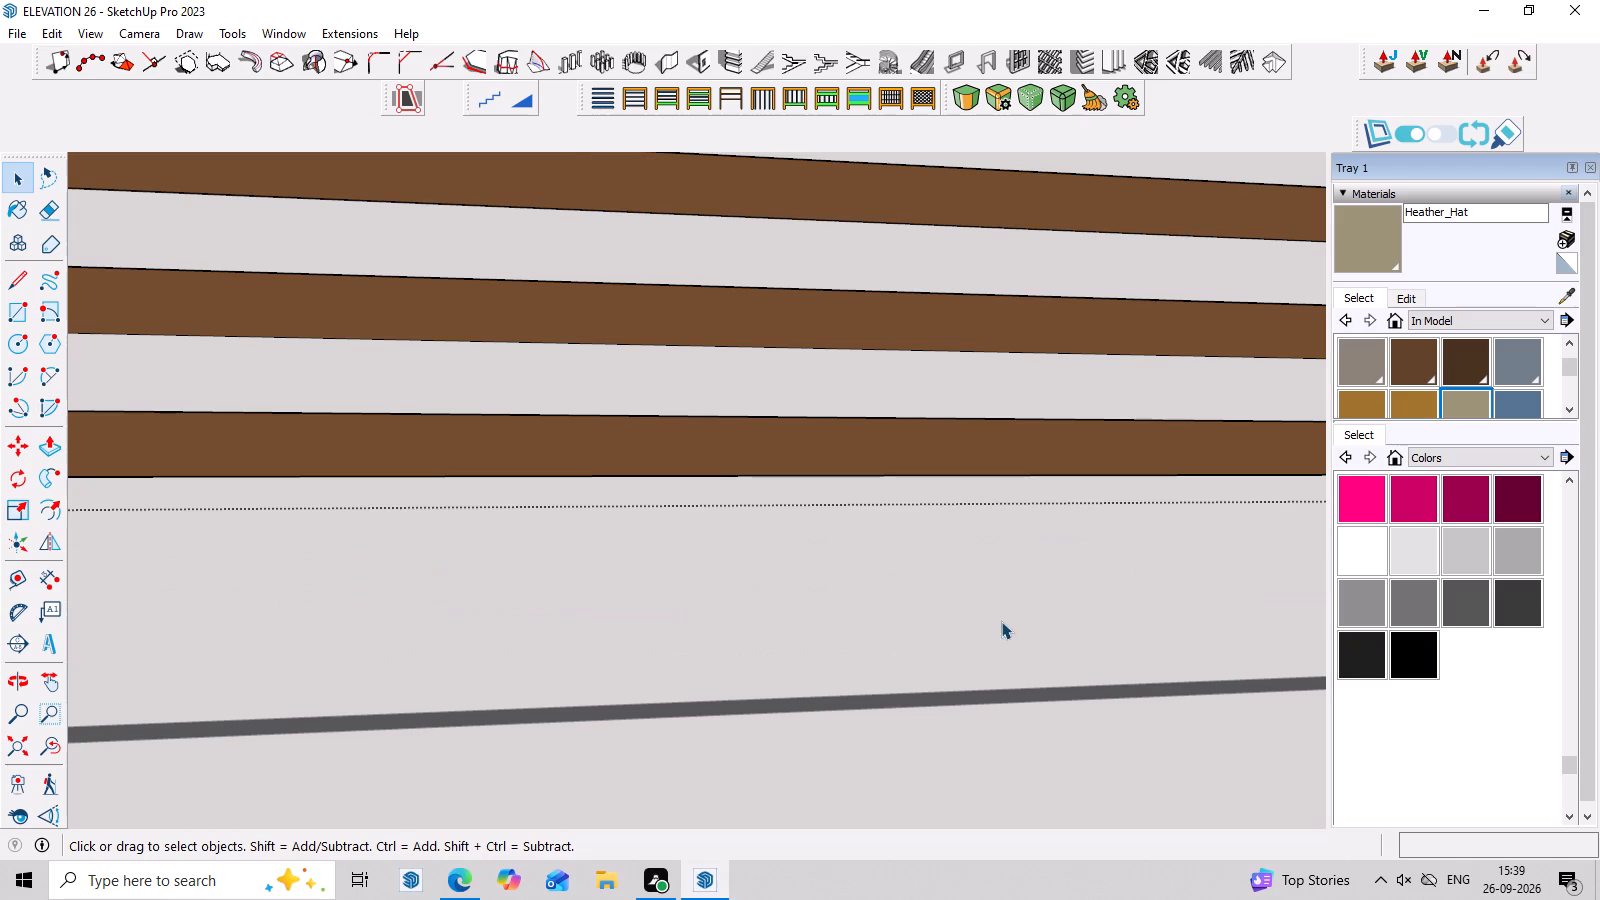
pyautogui.scroll(-20, 984, 620)
pyautogui.scroll(-3, 984, 620)
pyautogui.moveTo(1233, 606); pyautogui.dragTo(1056, 700, button='middle')
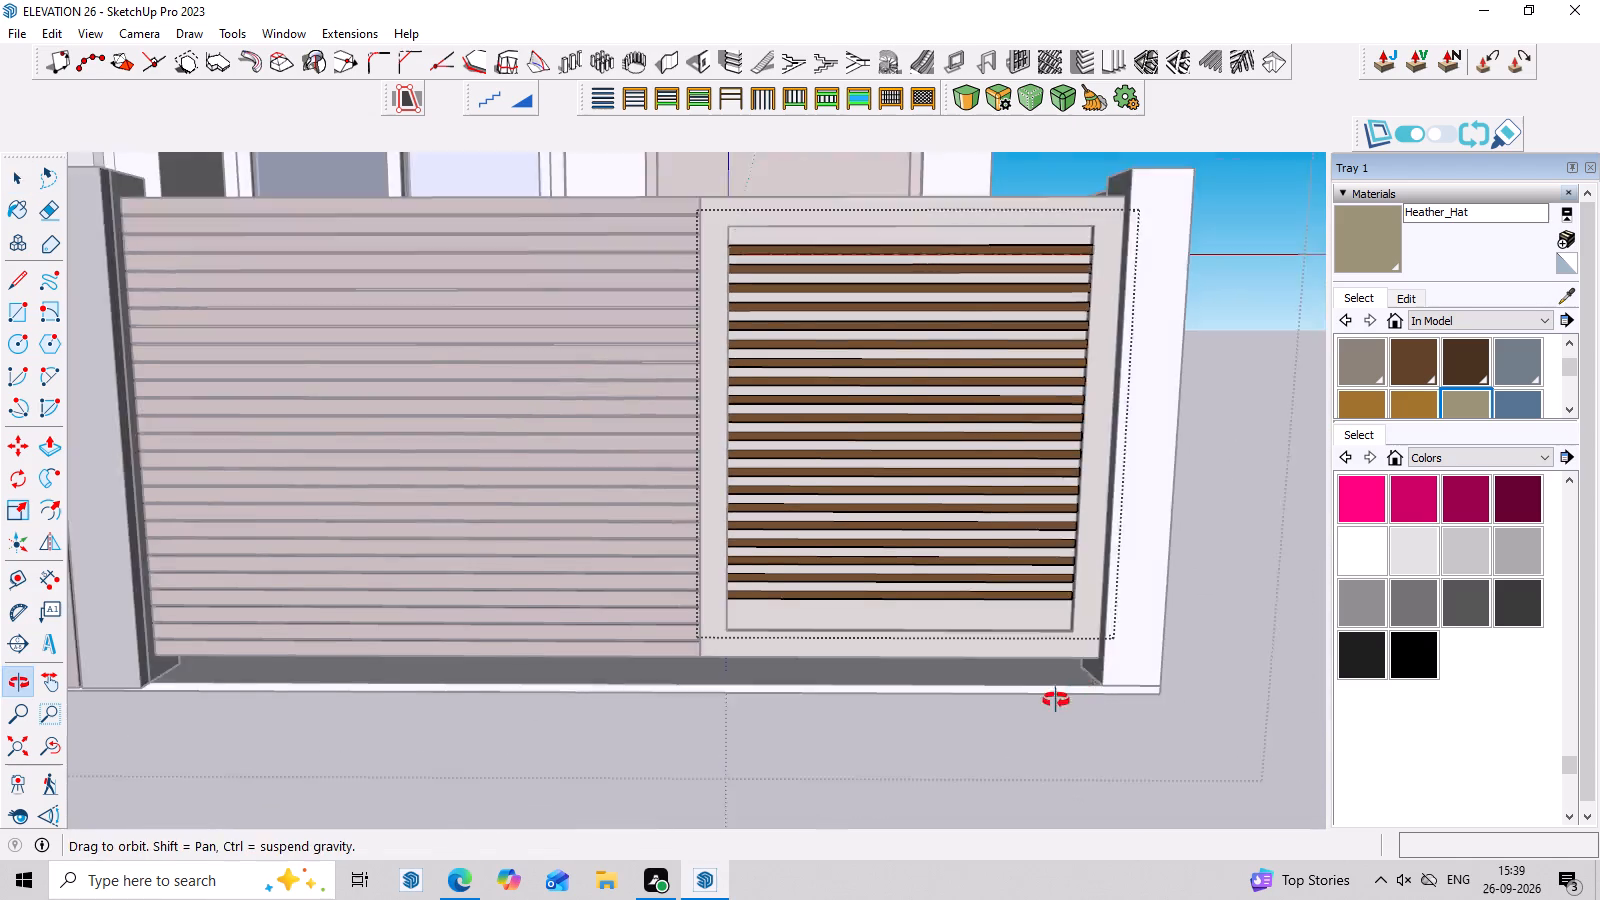
pyautogui.moveTo(1056, 700); pyautogui.dragTo(1043, 704, button='middle')
pyautogui.press('space')
pyautogui.doubleClick(1186, 462)
# Copy the gate's lowest remaining brown slat downward by about 3" into the gap above the bottom frame rail.
pyautogui.scroll(-3, 1121, 586)
pyautogui.moveTo(1159, 675); pyautogui.dragTo(1206, 519, button='middle')
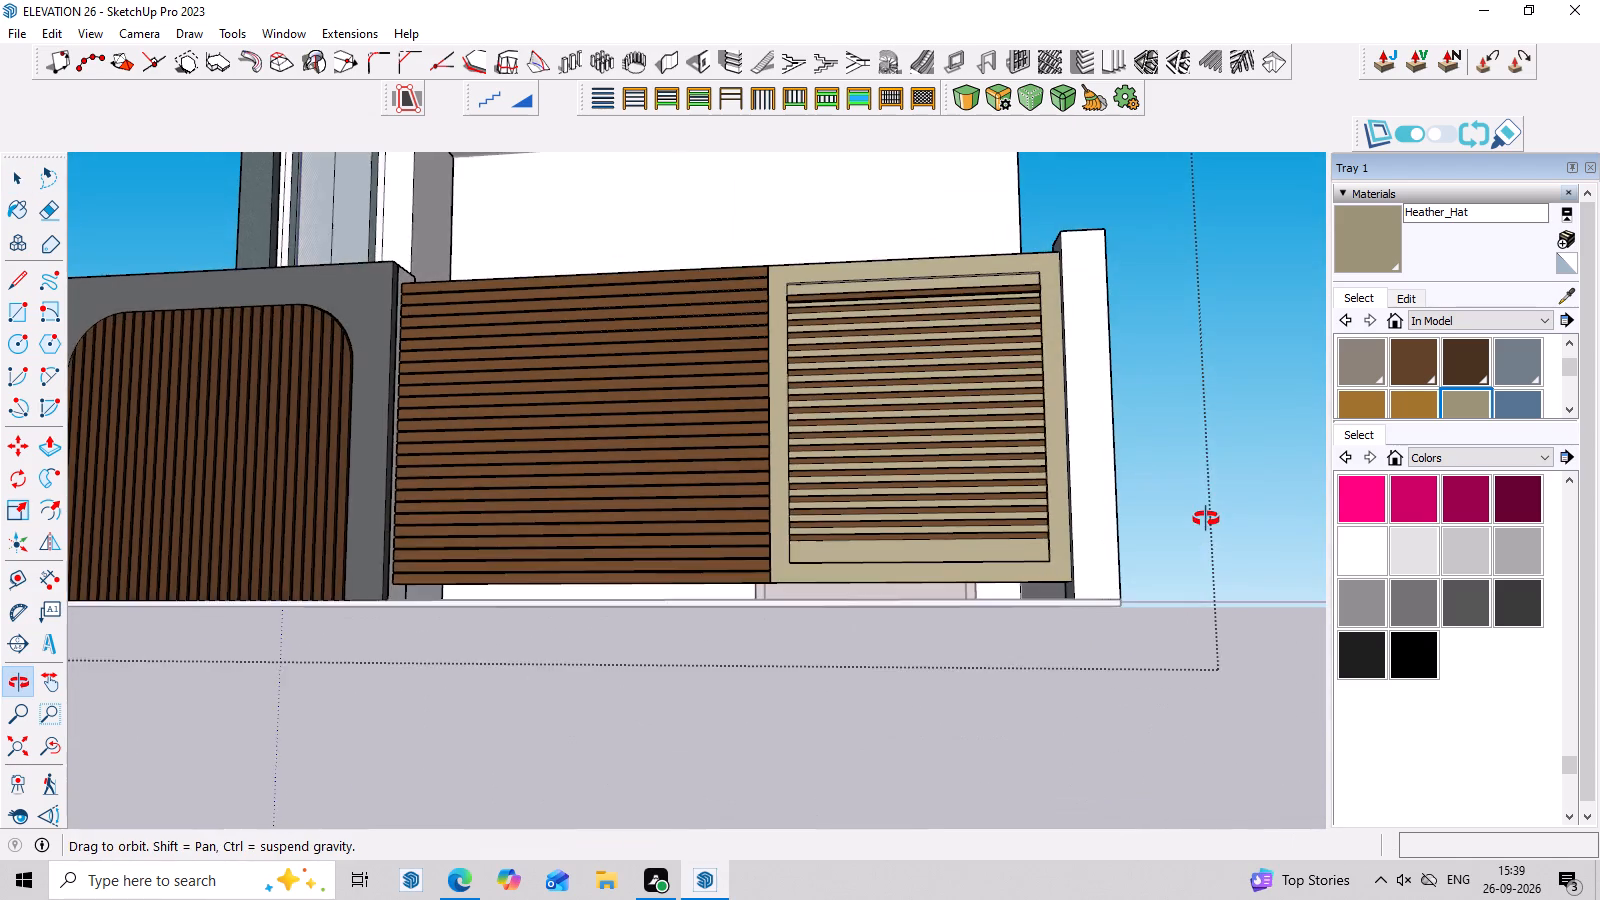
pyautogui.moveTo(1206, 519); pyautogui.dragTo(1241, 610, button='middle')
pyautogui.scroll(7, 940, 473)
pyautogui.scroll(-5, 910, 309)
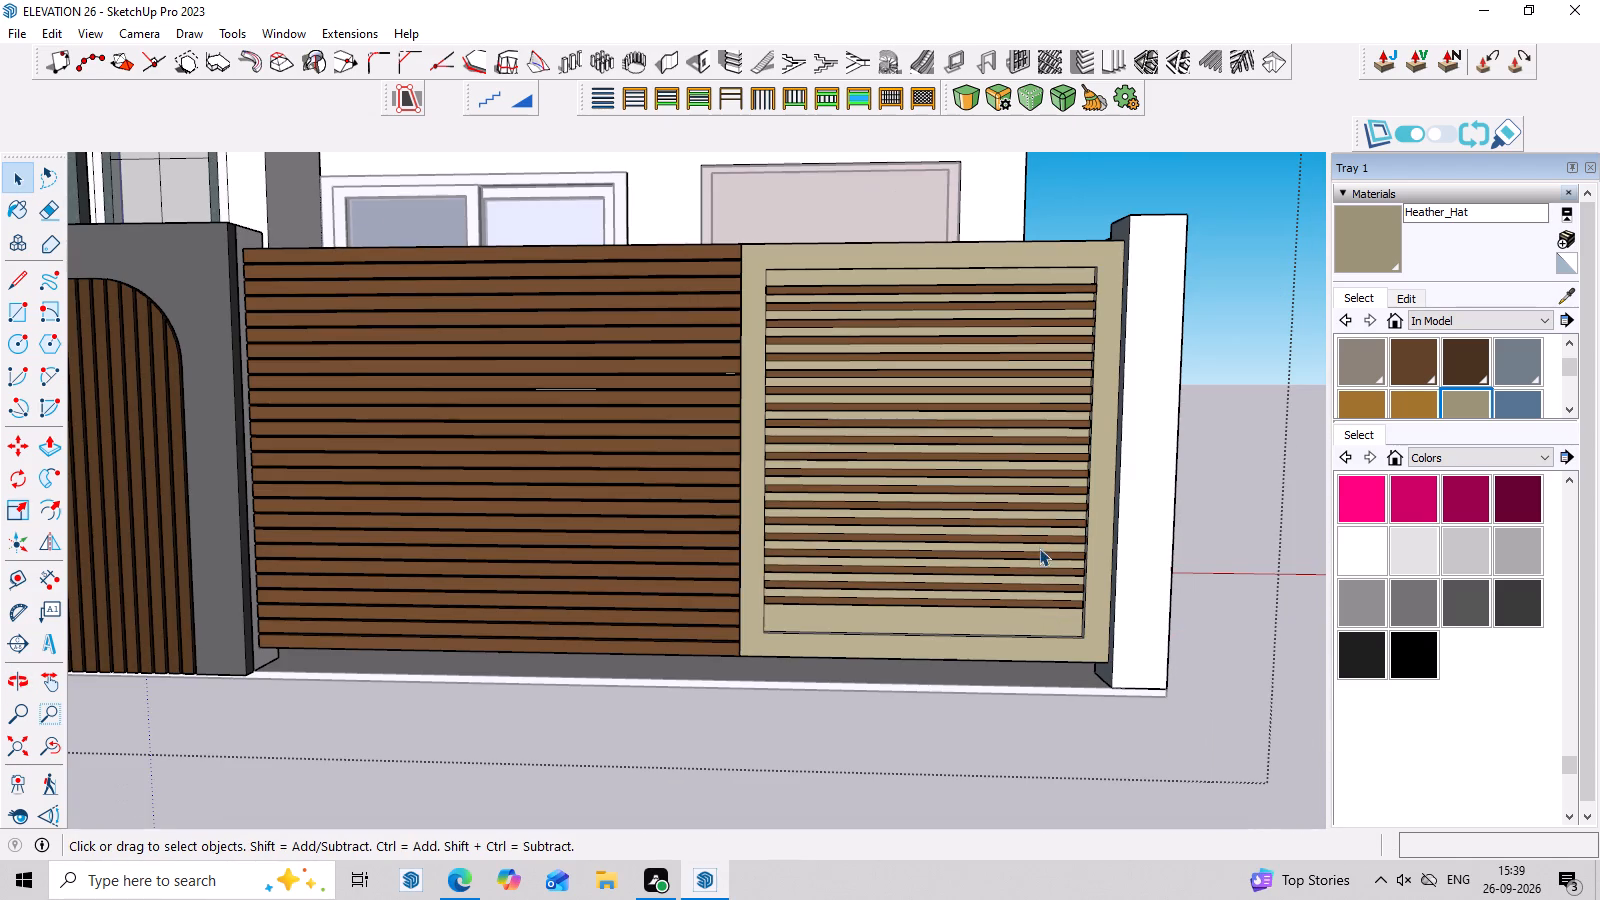
pyautogui.scroll(3, 1034, 588)
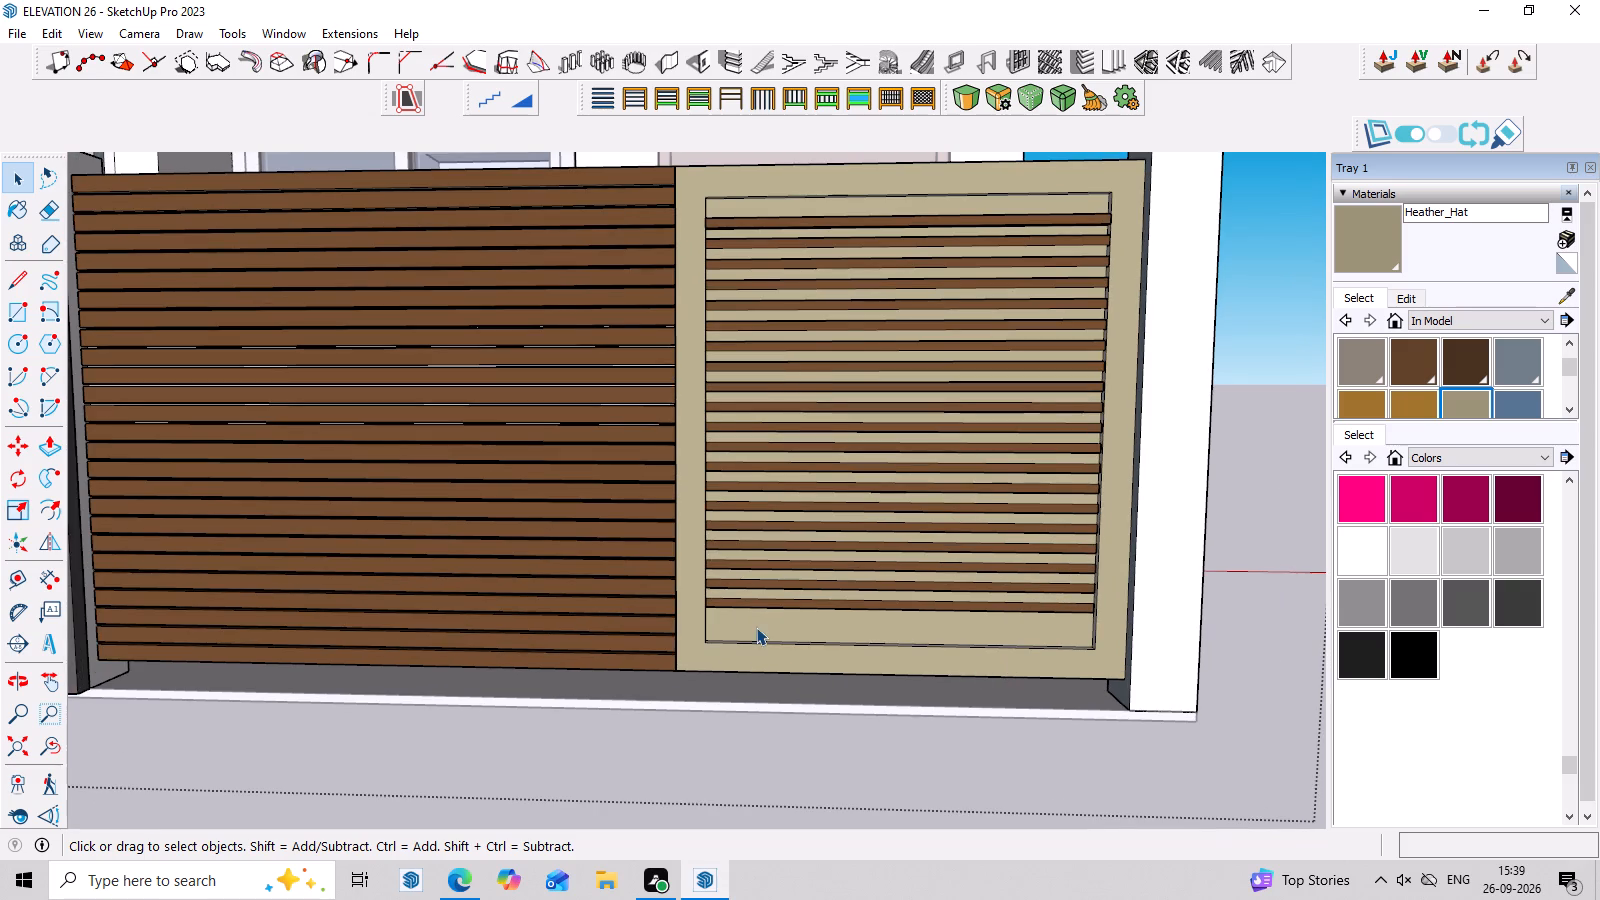
pyautogui.scroll(6, 725, 614)
pyautogui.click(726, 606)
pyautogui.doubleClick(726, 606)
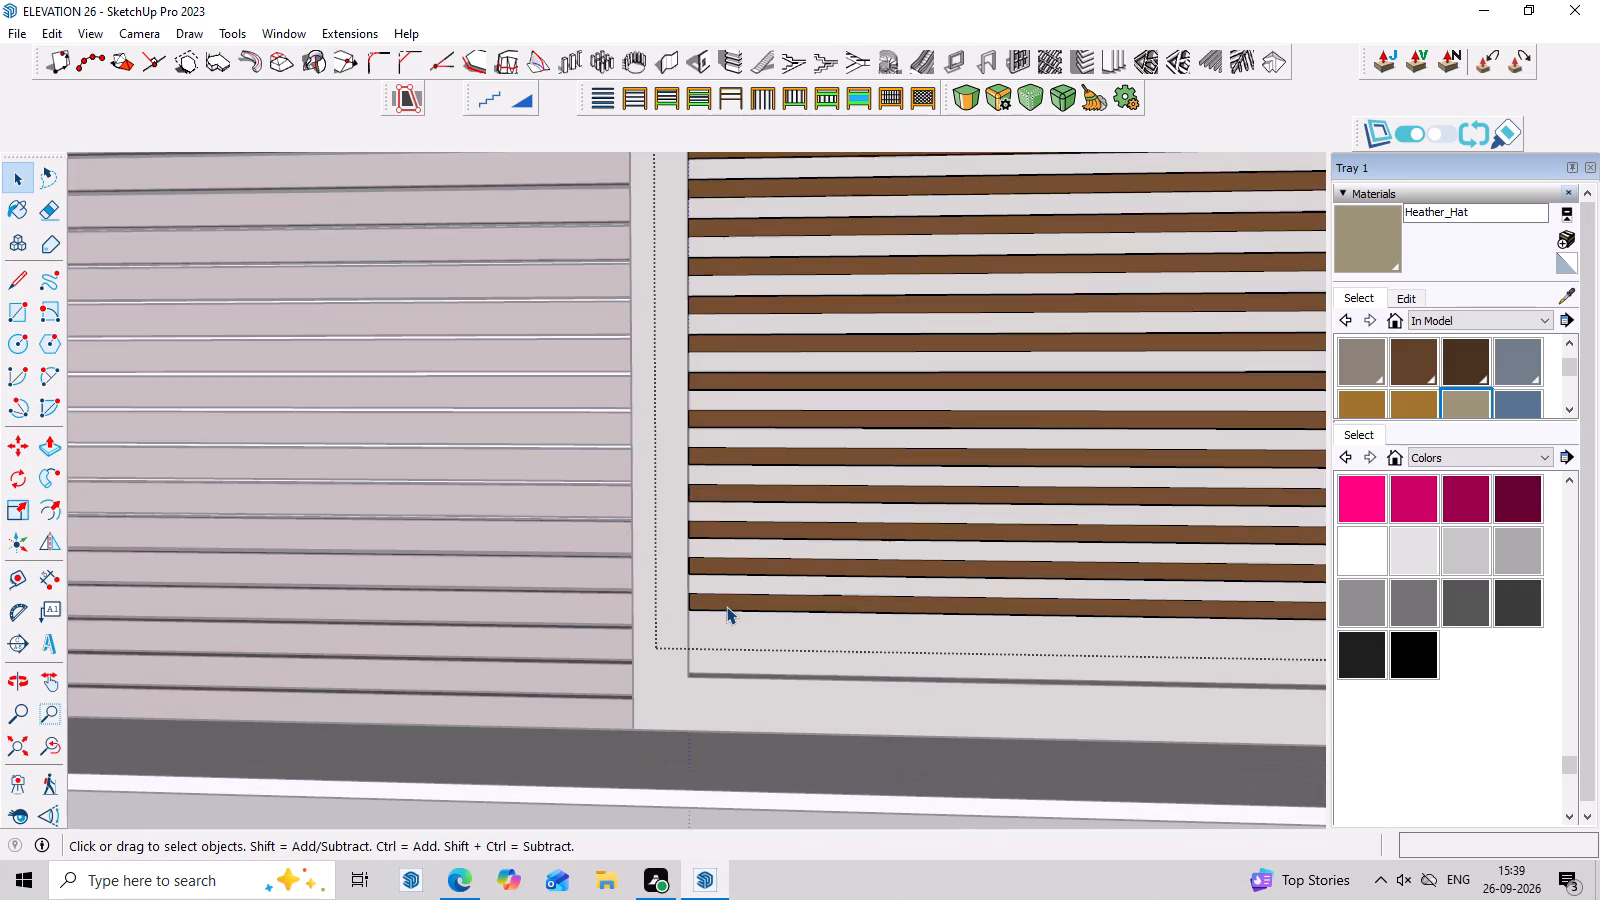
pyautogui.scroll(3, 726, 606)
pyautogui.click(726, 606)
pyautogui.tripleClick(726, 606)
pyautogui.scroll(-1, 468, 538)
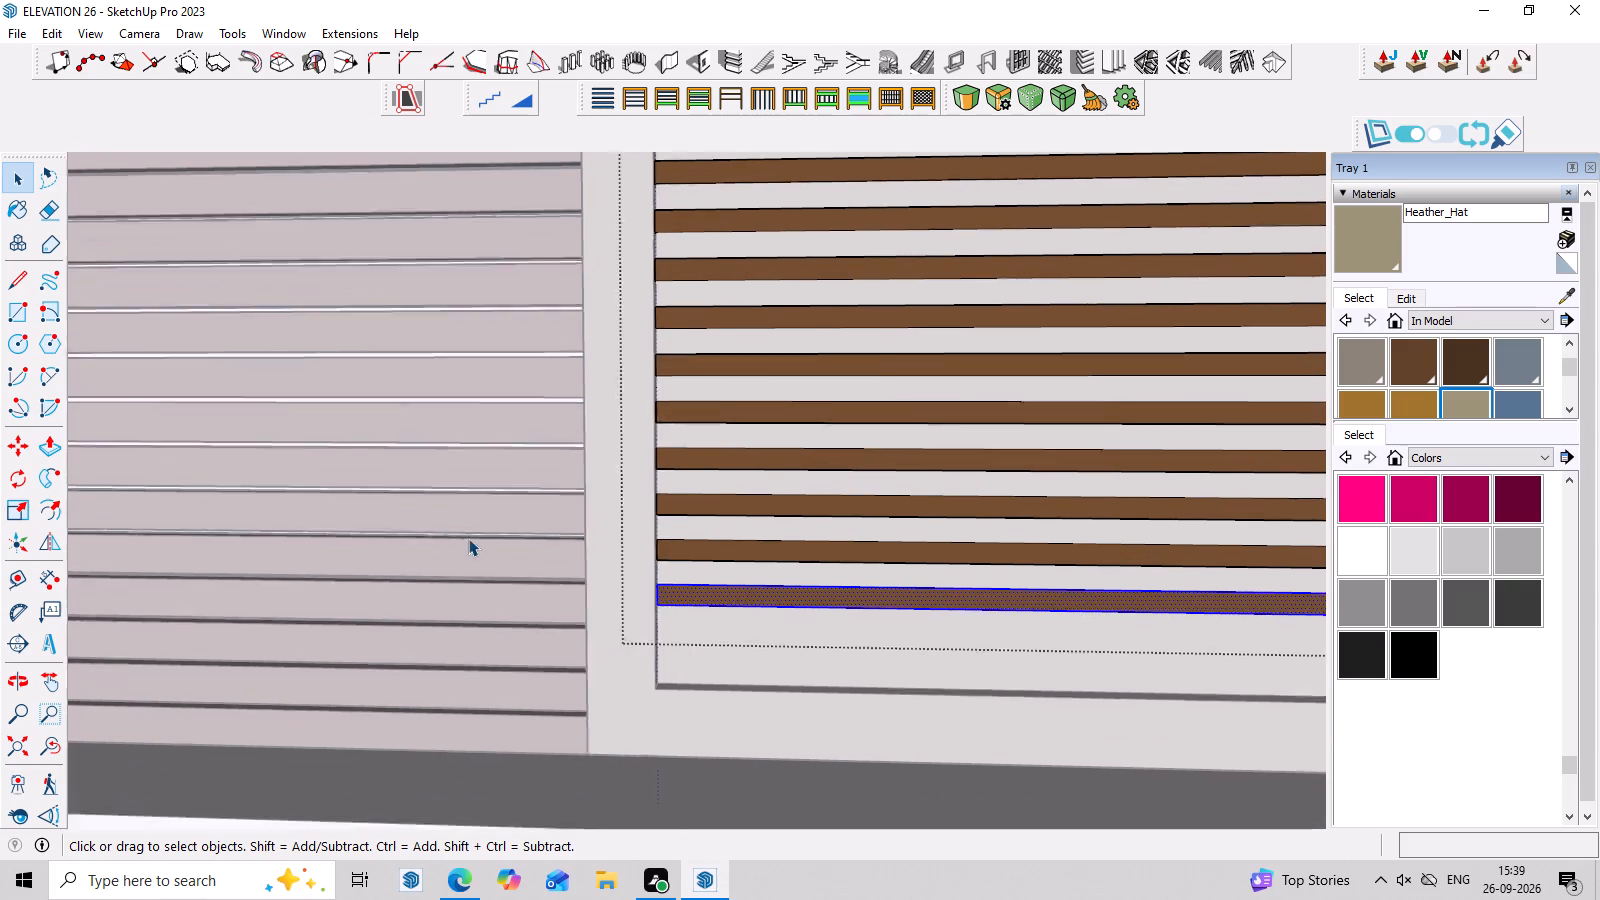
pyautogui.scroll(-8, 468, 538)
pyautogui.scroll(6, 1112, 573)
pyautogui.moveTo(1150, 592); pyautogui.dragTo(1059, 620, button='middle')
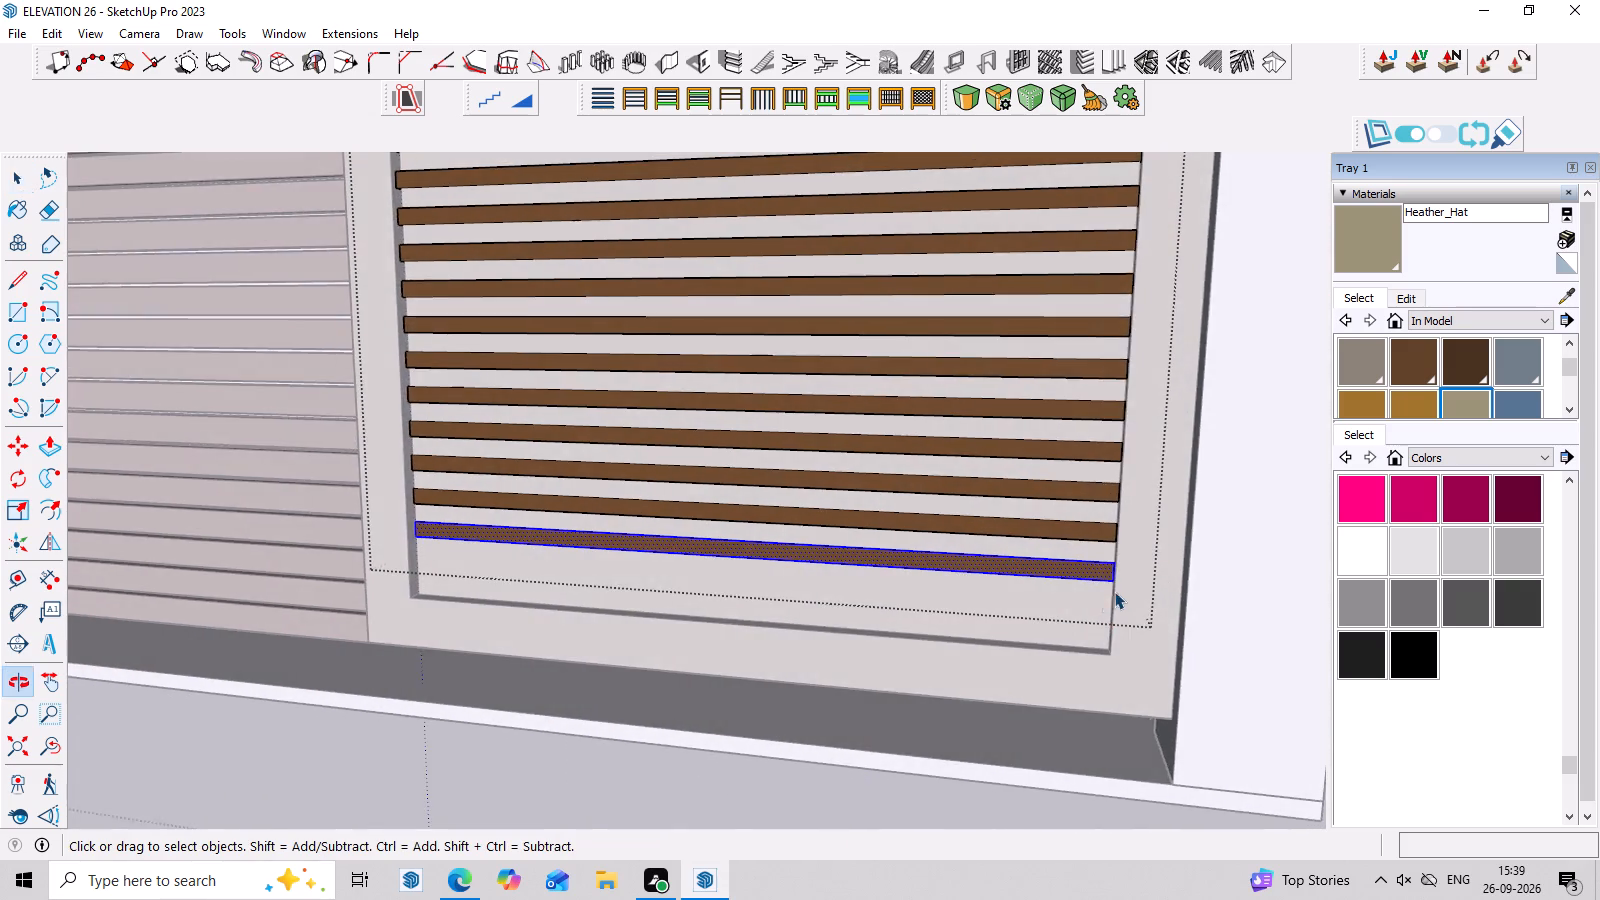
pyautogui.scroll(11, 1117, 587)
pyautogui.moveTo(1118, 561); pyautogui.dragTo(1037, 564, button='middle')
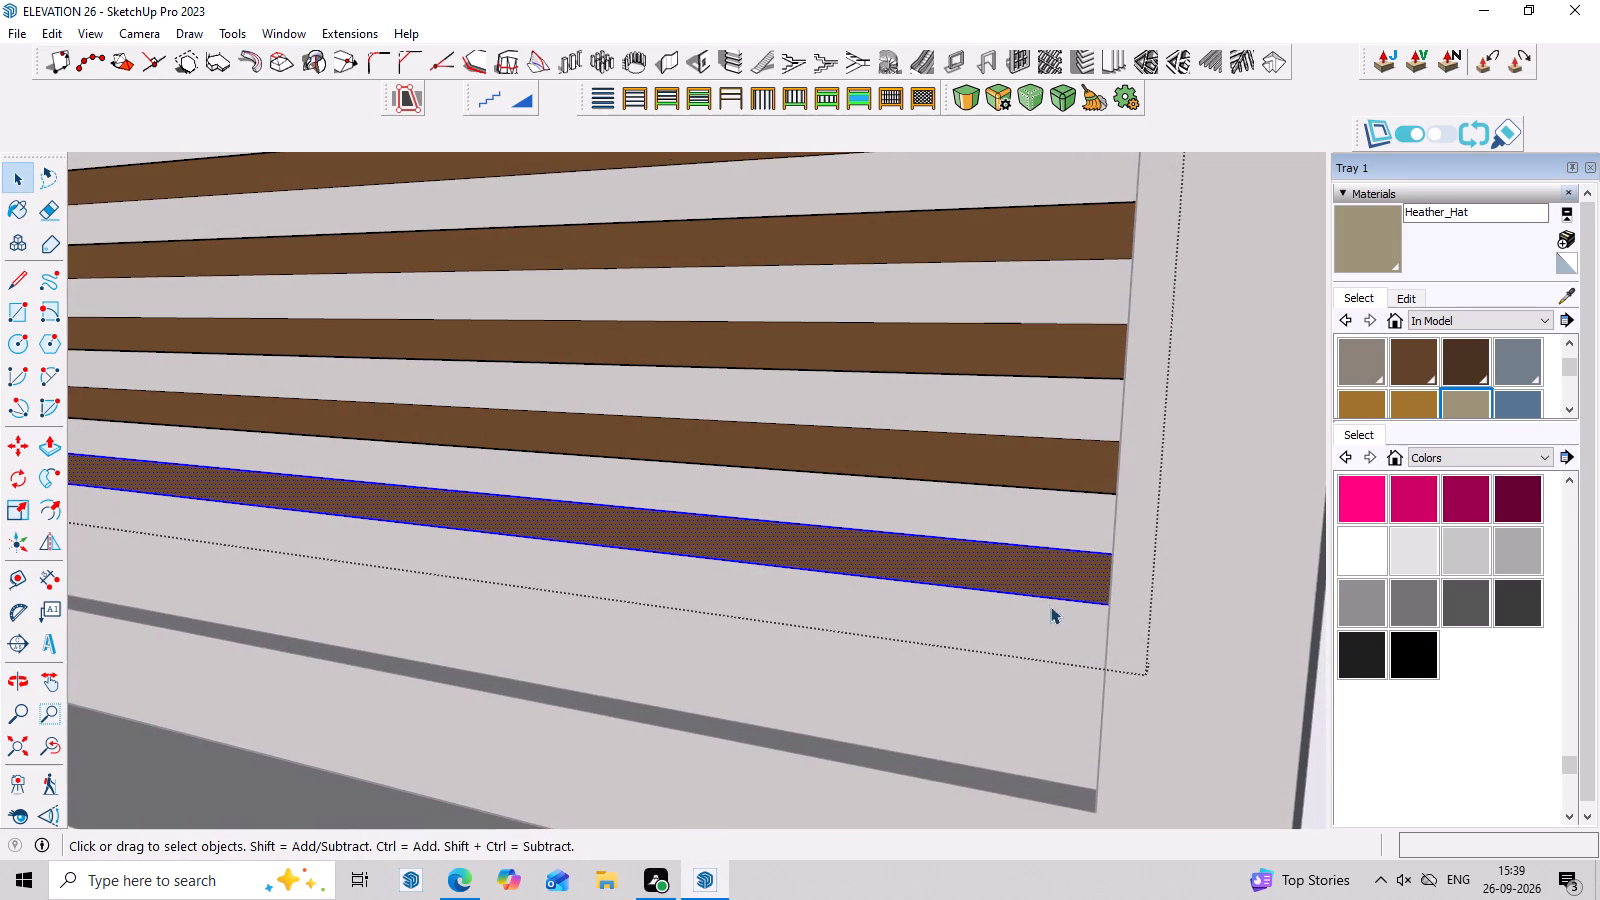
pyautogui.press('m')
pyautogui.doubleClick(1105, 606)
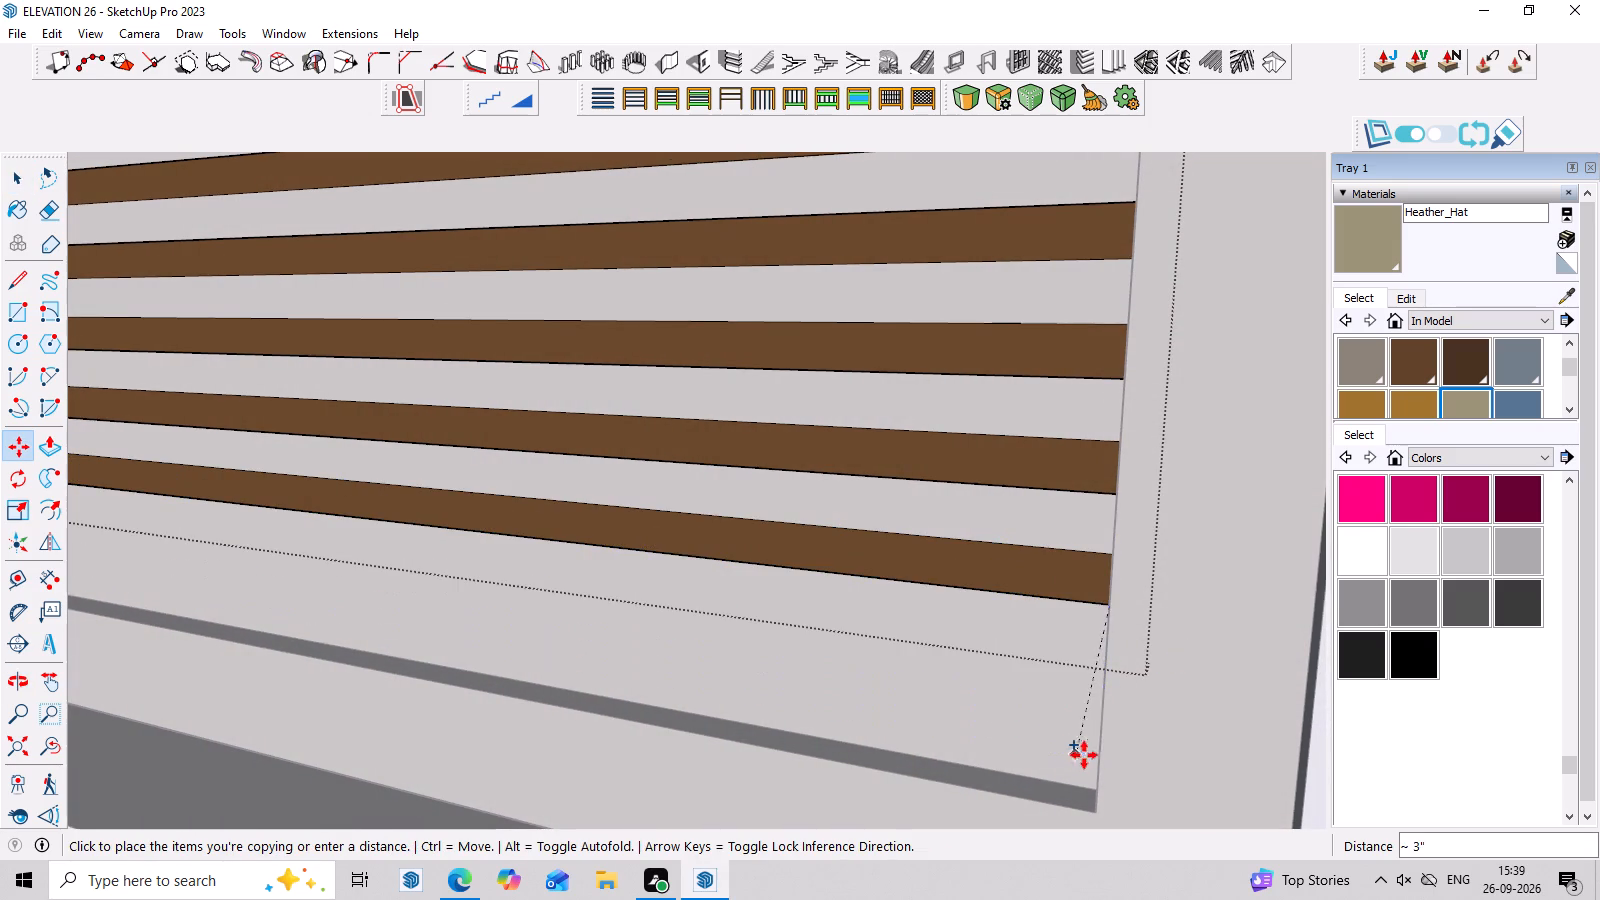
pyautogui.click(1092, 744)
# Move the copied bottom slat up 1" toward the slat above it.
pyautogui.scroll(-4, 868, 623)
pyautogui.scroll(-2, 1023, 700)
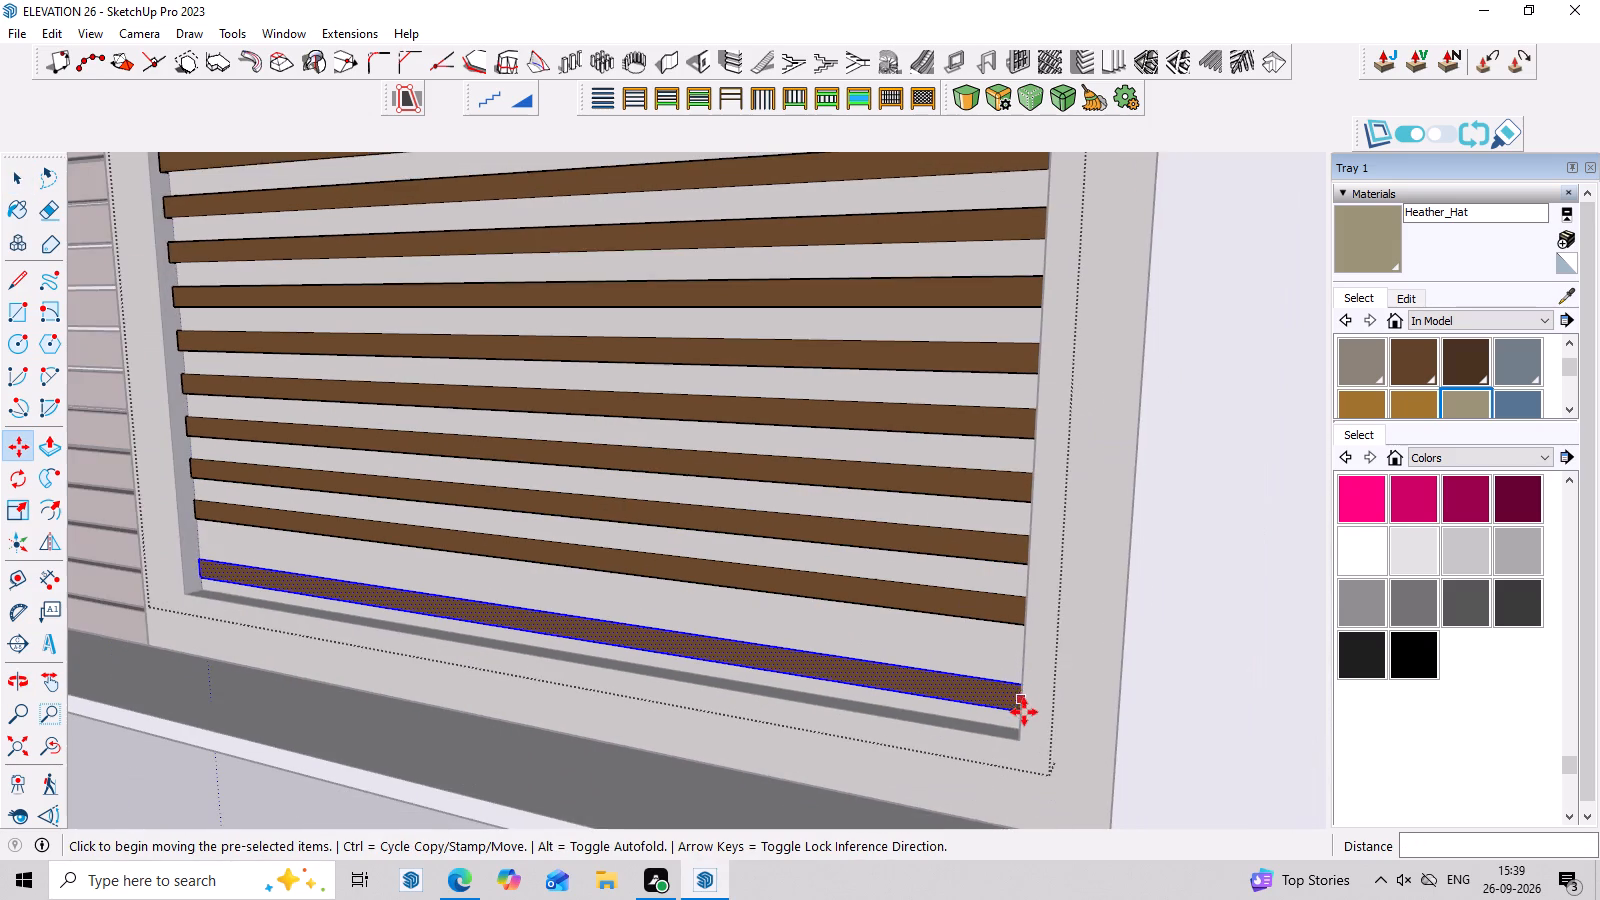
pyautogui.scroll(-1, 1023, 712)
pyautogui.moveTo(1023, 712); pyautogui.dragTo(980, 729, button='middle')
pyautogui.scroll(11, 1001, 714)
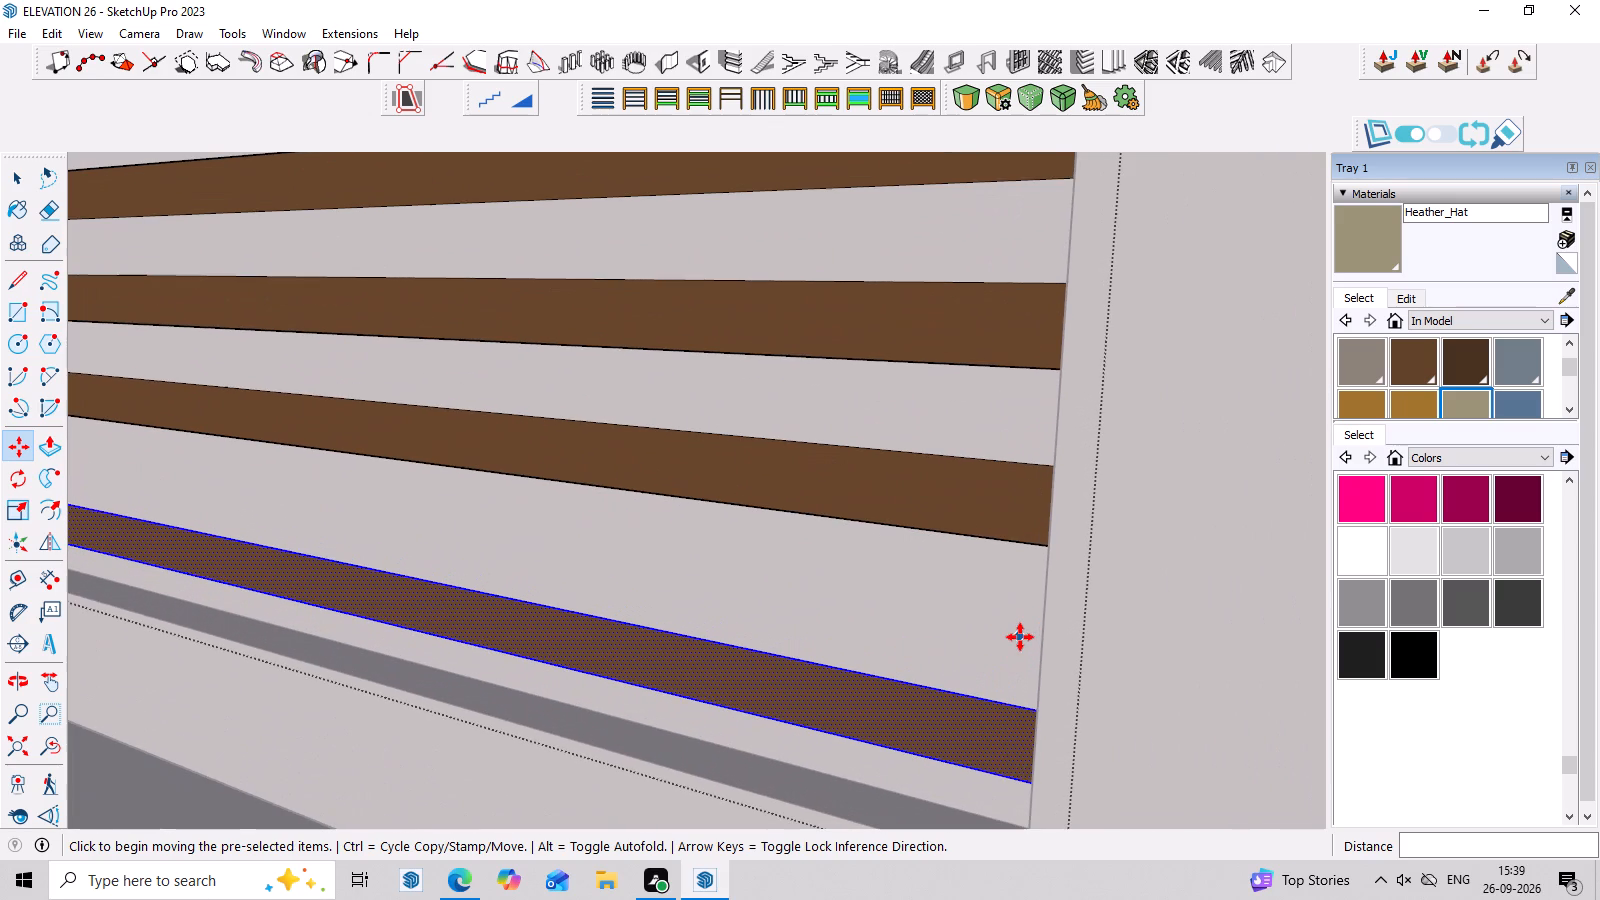
pyautogui.moveTo(971, 651); pyautogui.dragTo(745, 718, button='middle')
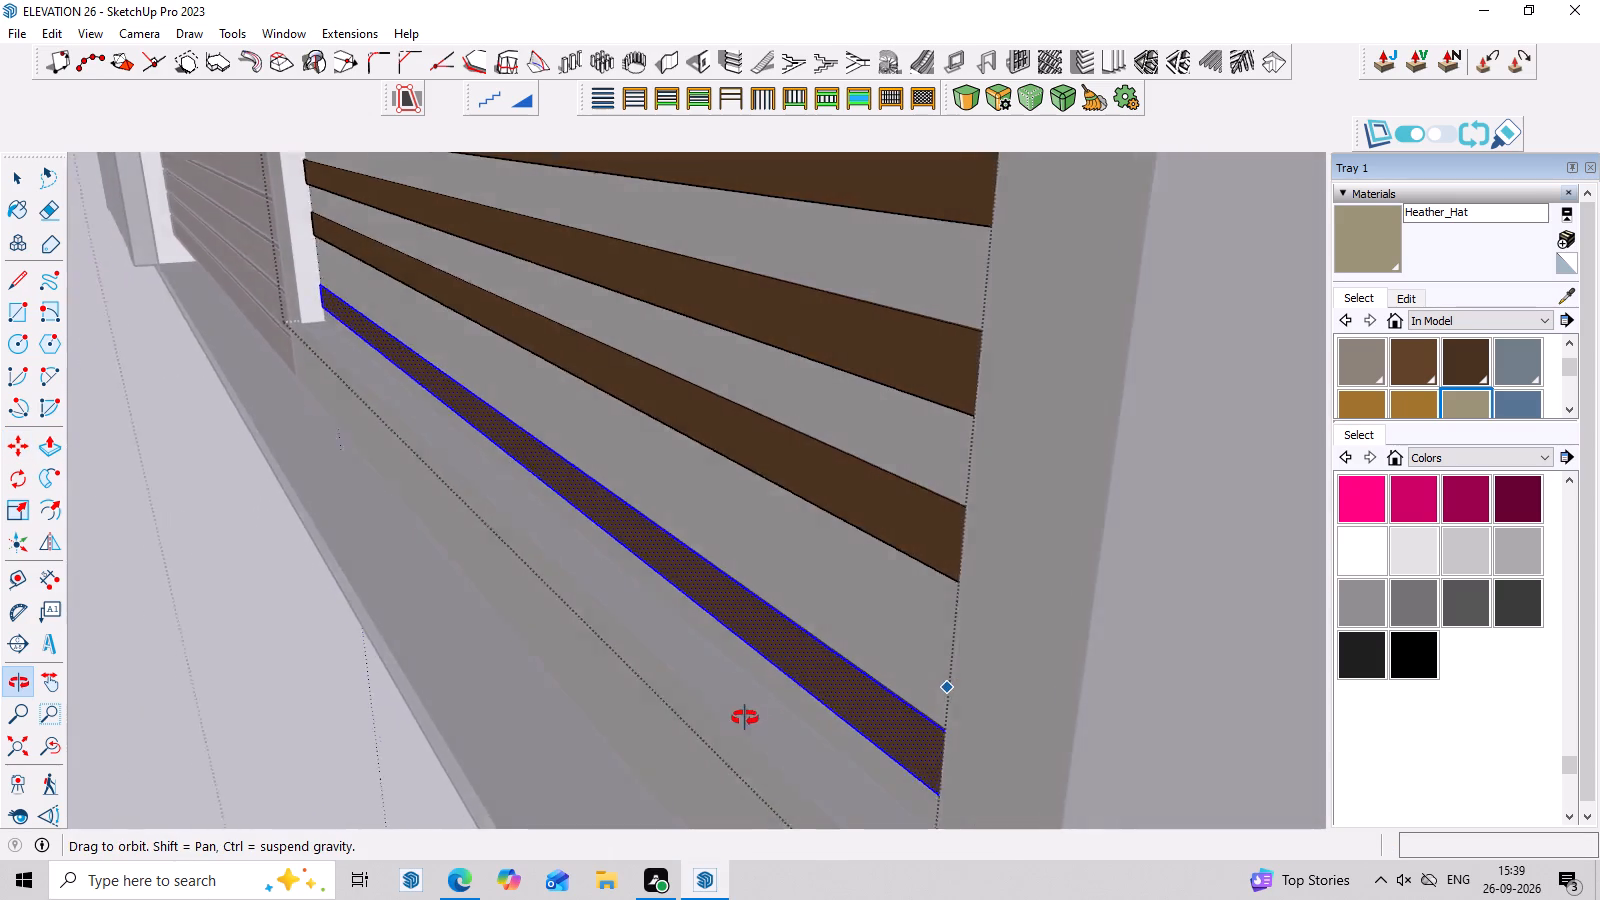
pyautogui.moveTo(745, 718); pyautogui.dragTo(928, 540, button='middle')
pyautogui.scroll(-7, 928, 540)
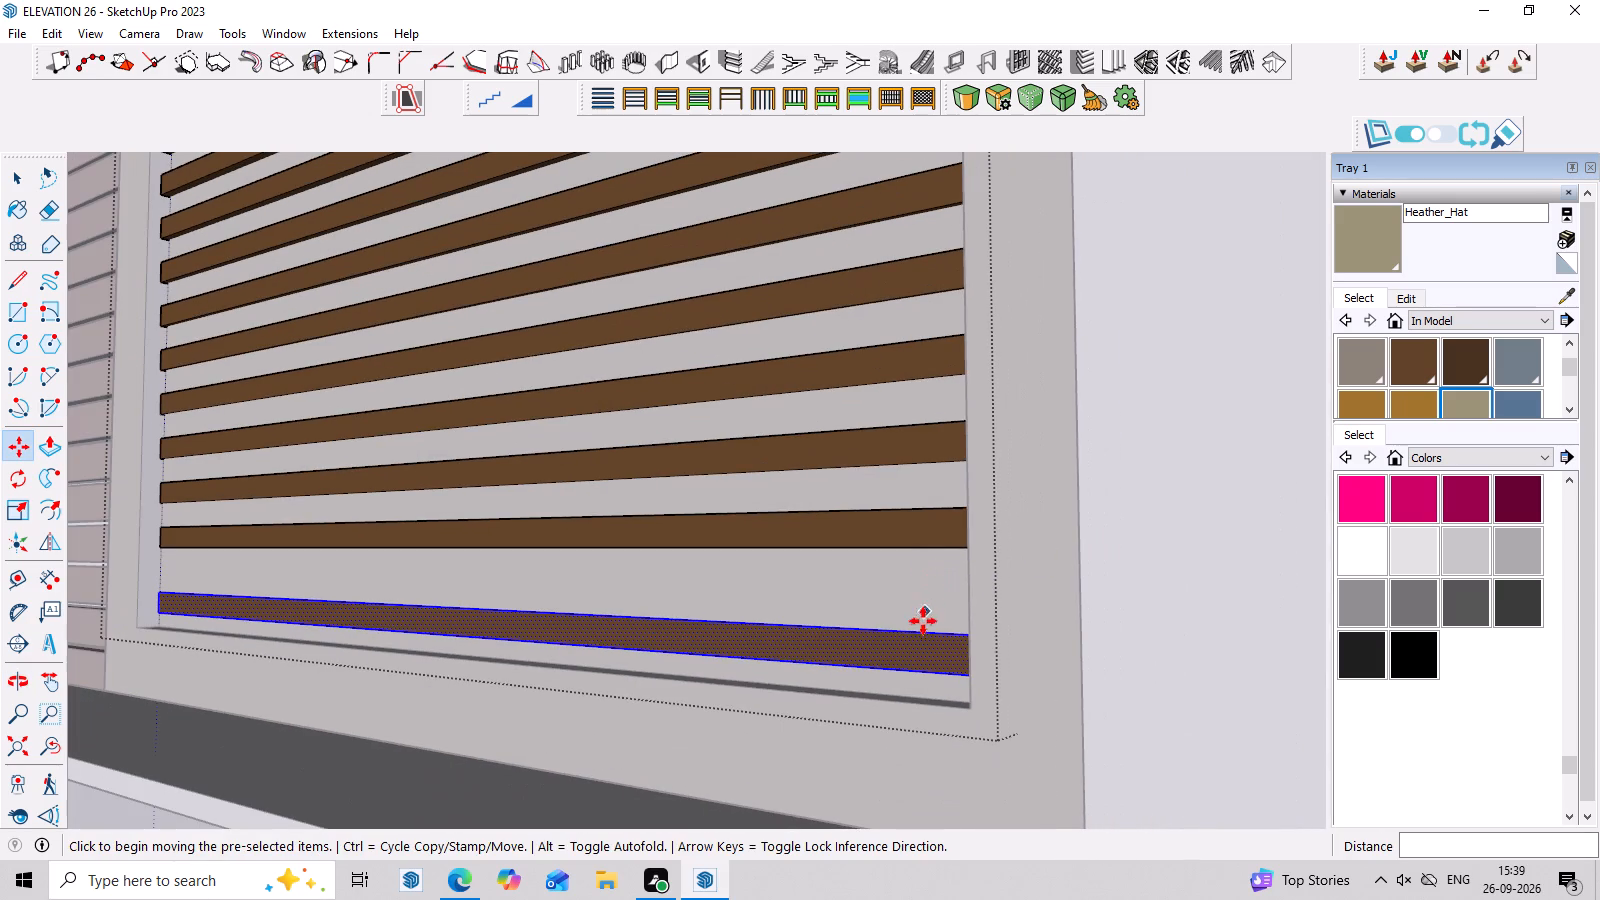
pyautogui.click(963, 644)
pyautogui.click(955, 615)
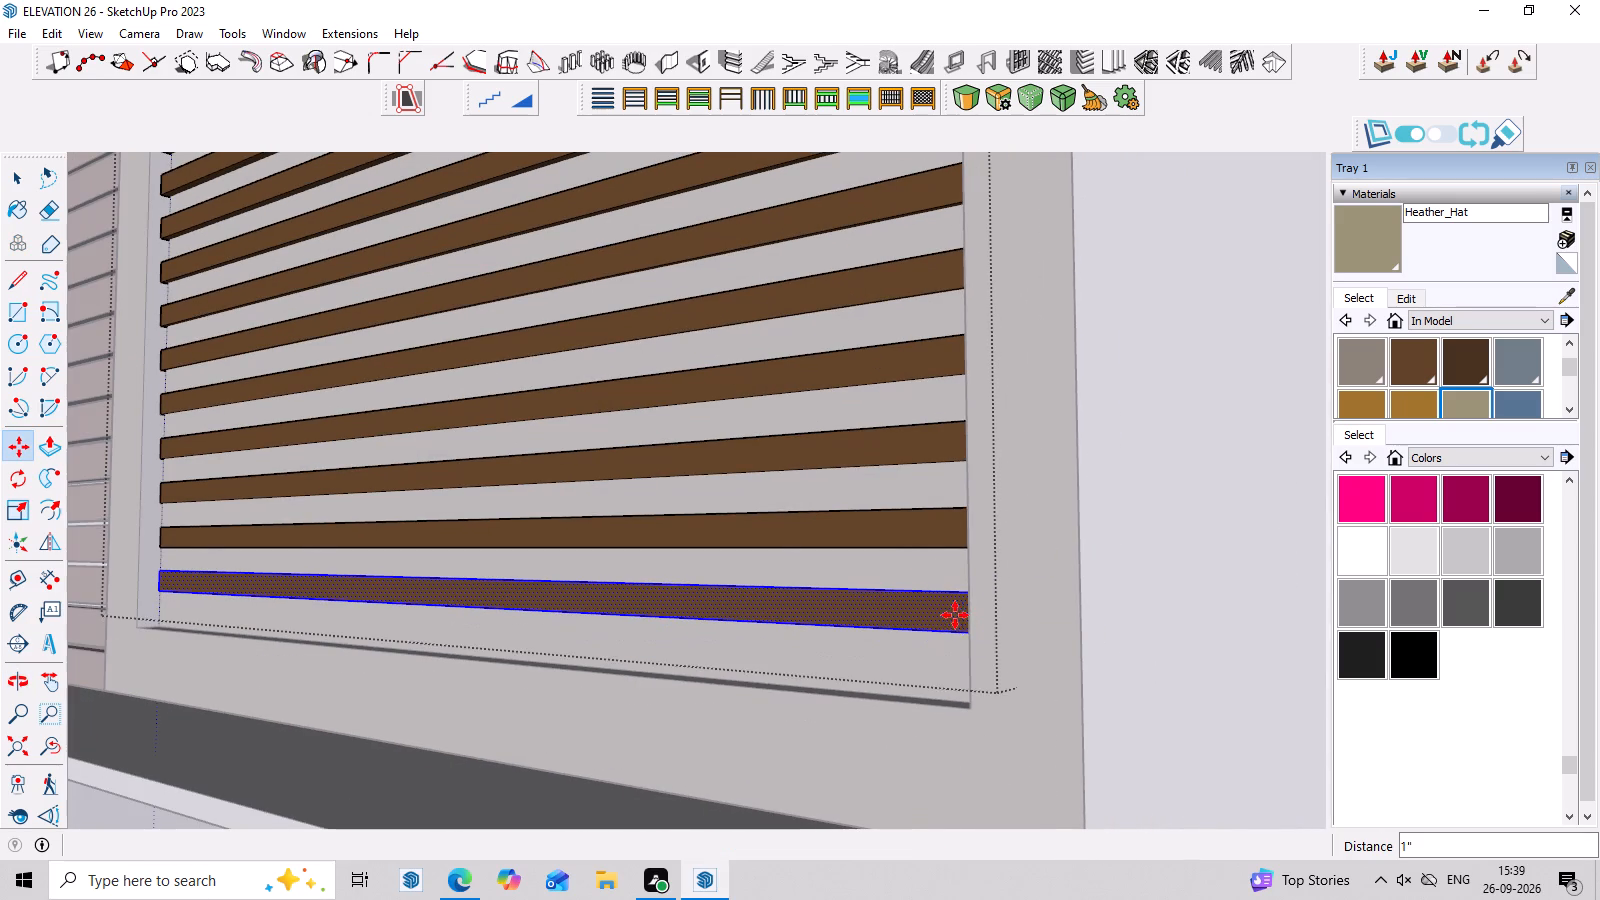
# Move the third brown slat from the bottom about 1" forward, out of the gate frame.
pyautogui.scroll(-11, 801, 676)
pyautogui.moveTo(552, 618); pyautogui.dragTo(630, 832, button='middle')
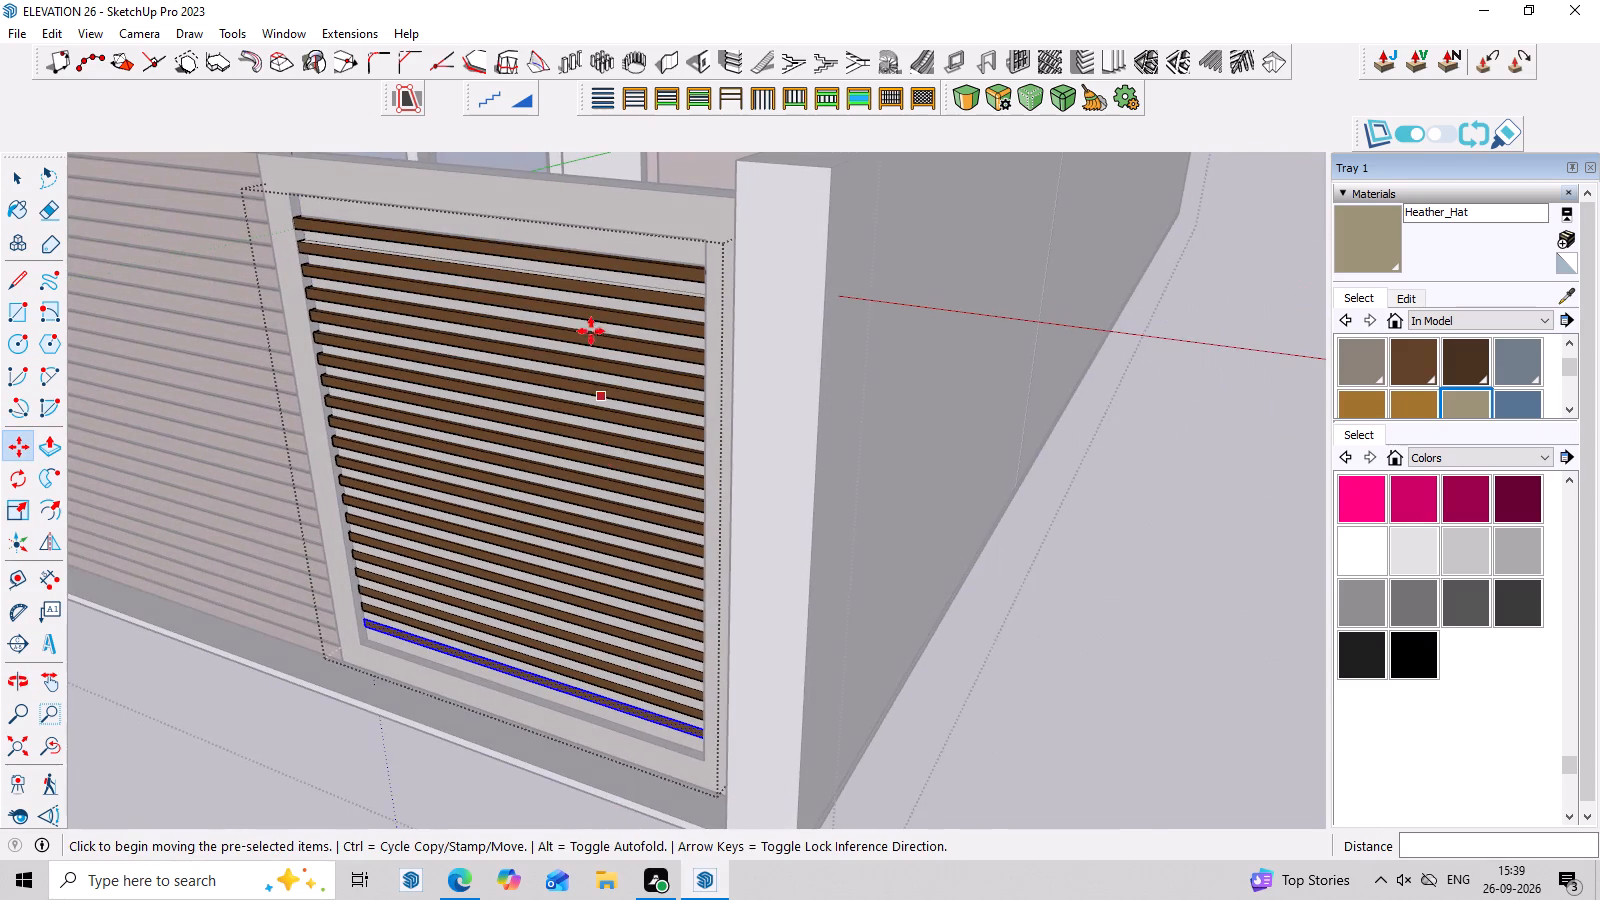
pyautogui.moveTo(591, 331); pyautogui.dragTo(549, 547, button='middle')
pyautogui.scroll(6, 630, 518)
pyautogui.moveTo(721, 541); pyautogui.dragTo(741, 522, button='middle')
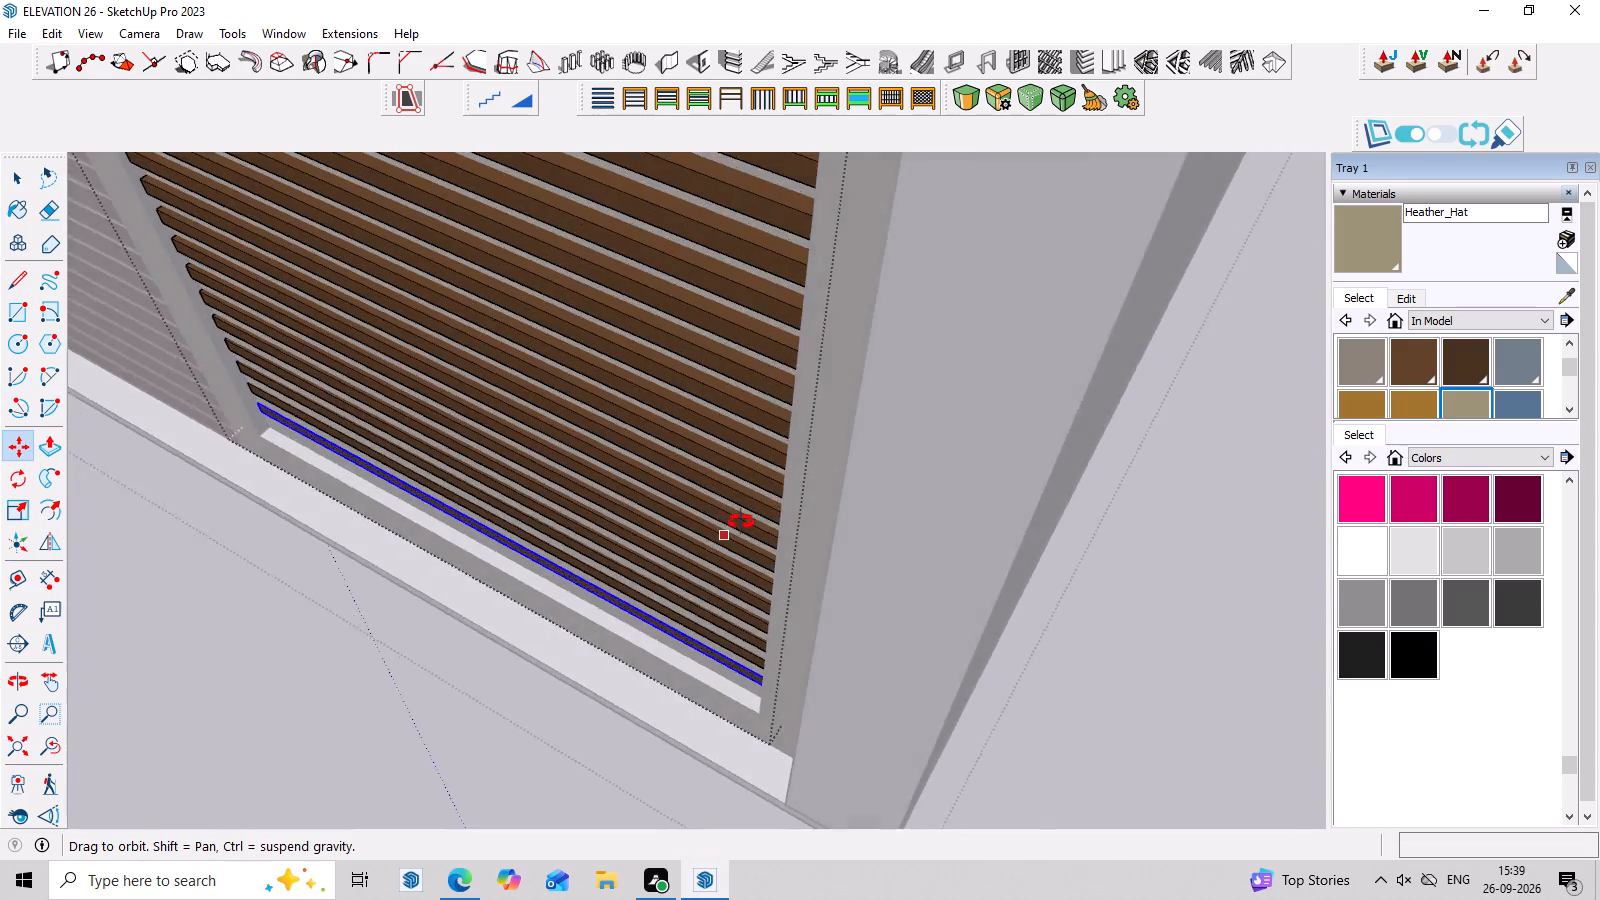
pyautogui.moveTo(741, 522); pyautogui.dragTo(672, 419, button='middle')
pyautogui.scroll(8, 686, 567)
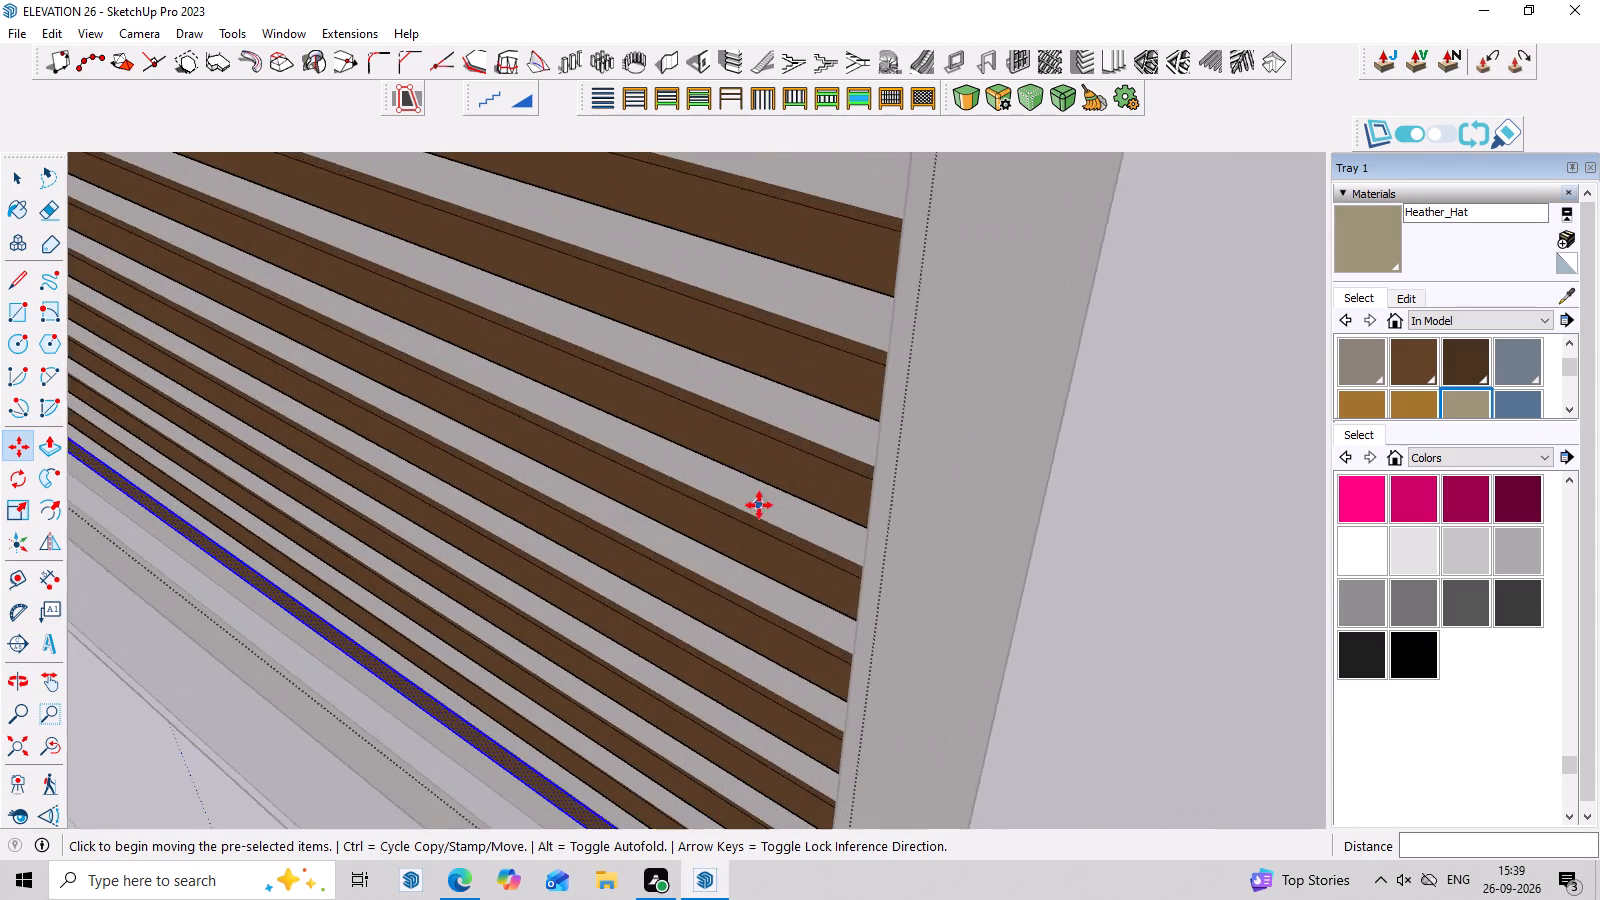
pyautogui.scroll(5, 759, 505)
pyautogui.scroll(-9, 778, 485)
pyautogui.scroll(4, 743, 665)
pyautogui.scroll(4, 717, 765)
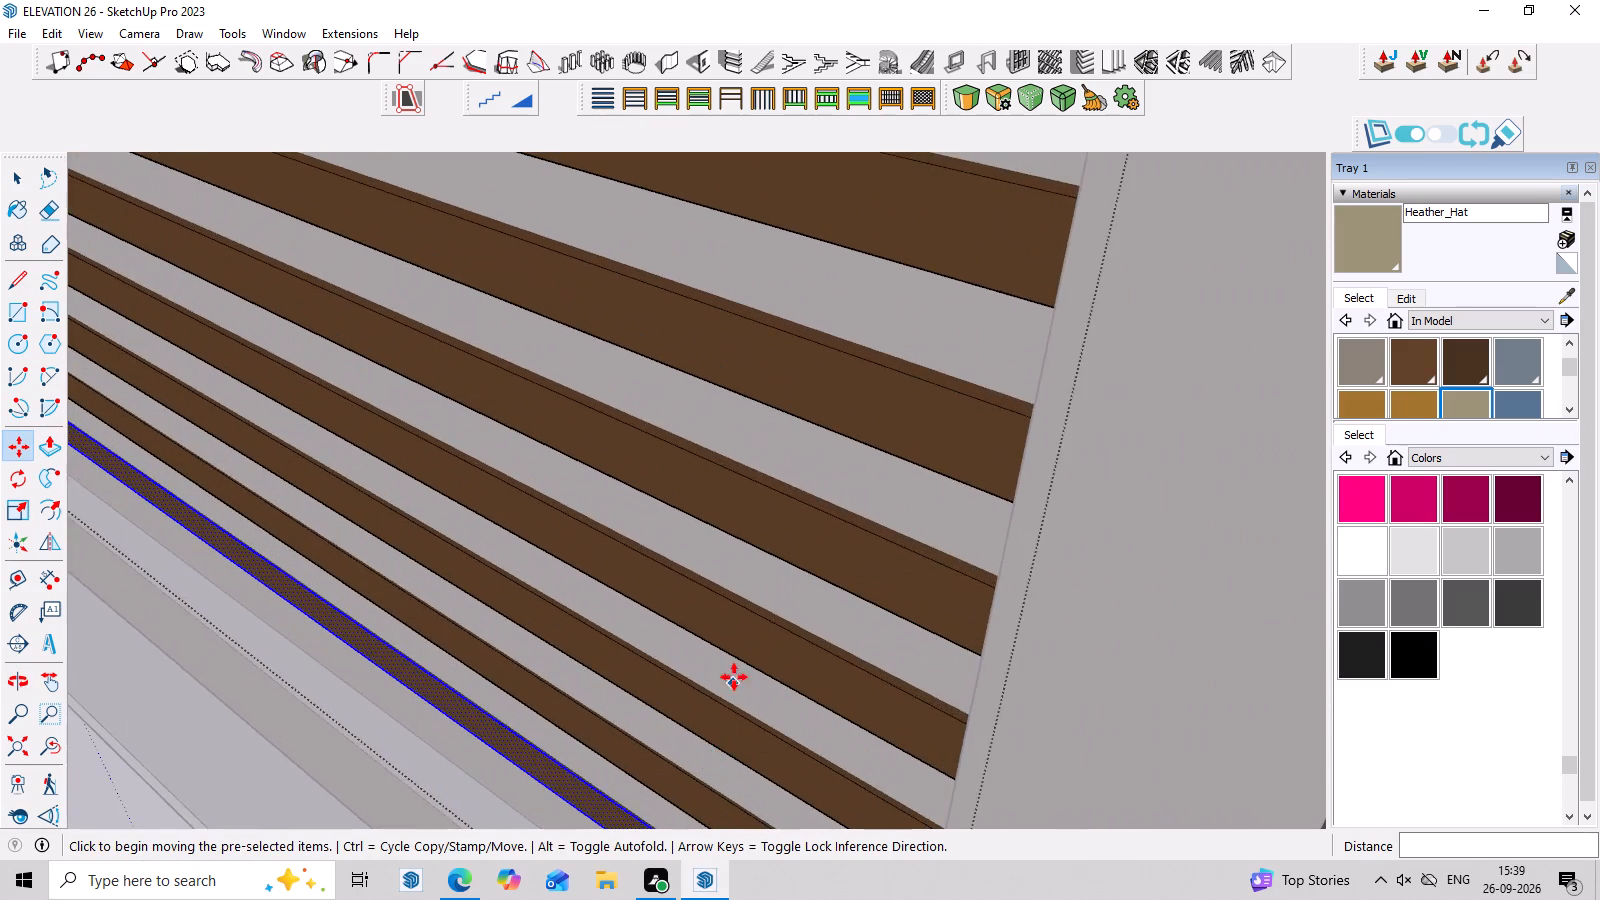
pyautogui.scroll(-9, 735, 674)
pyautogui.moveTo(768, 635); pyautogui.dragTo(1009, 737, button='middle')
pyautogui.scroll(5, 919, 740)
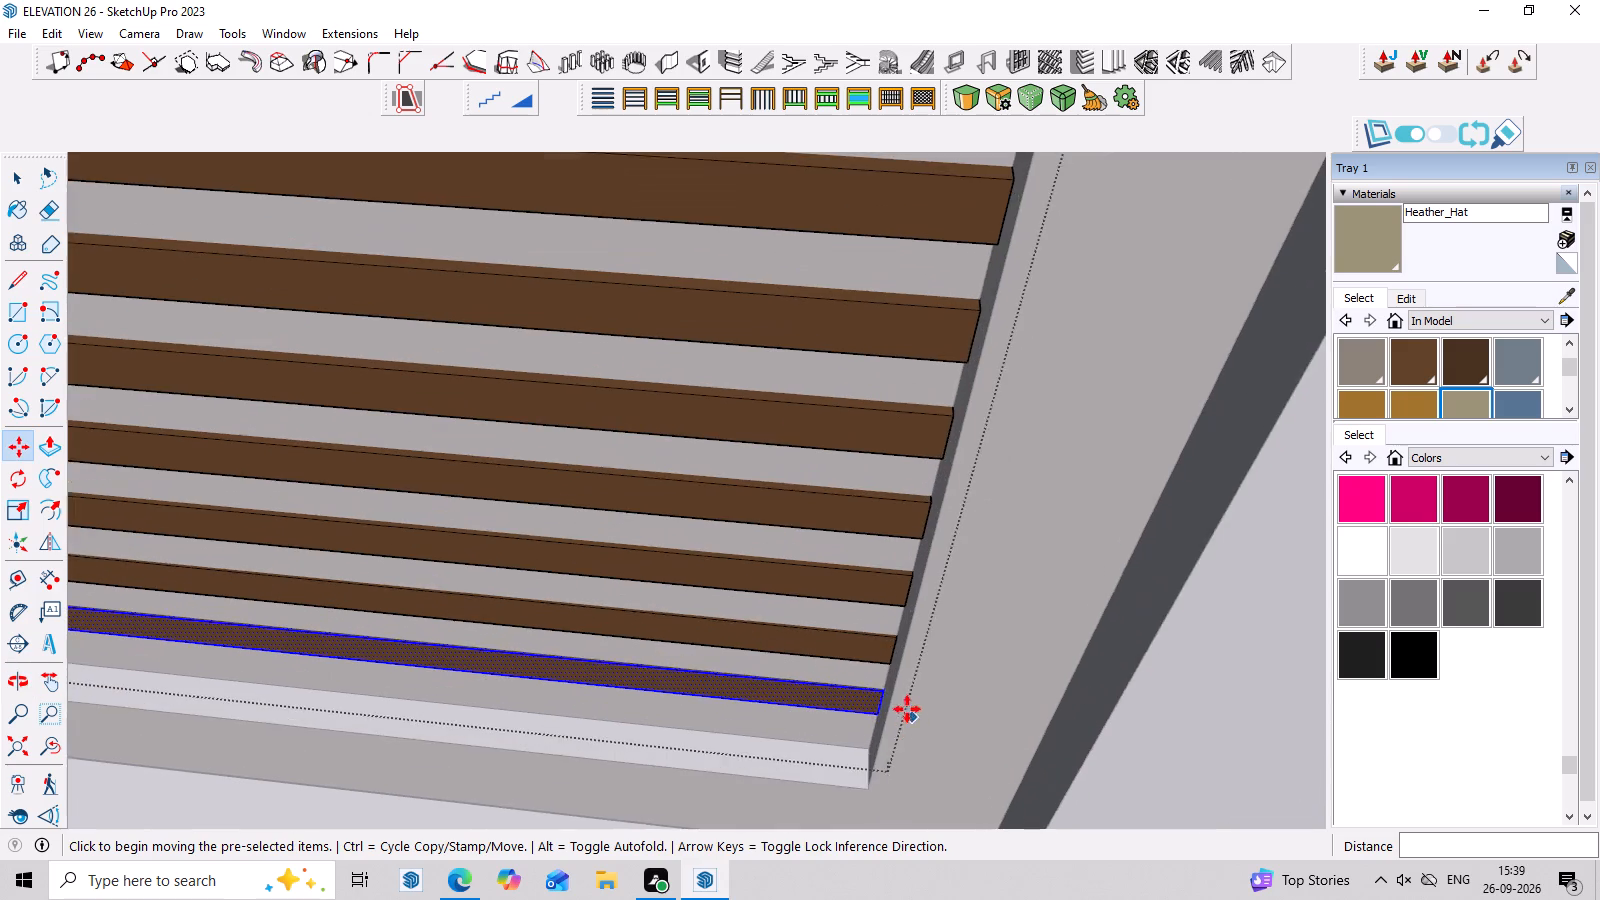
pyautogui.scroll(2, 907, 709)
pyautogui.moveTo(893, 669); pyautogui.dragTo(891, 723, button='middle')
pyautogui.scroll(11, 874, 621)
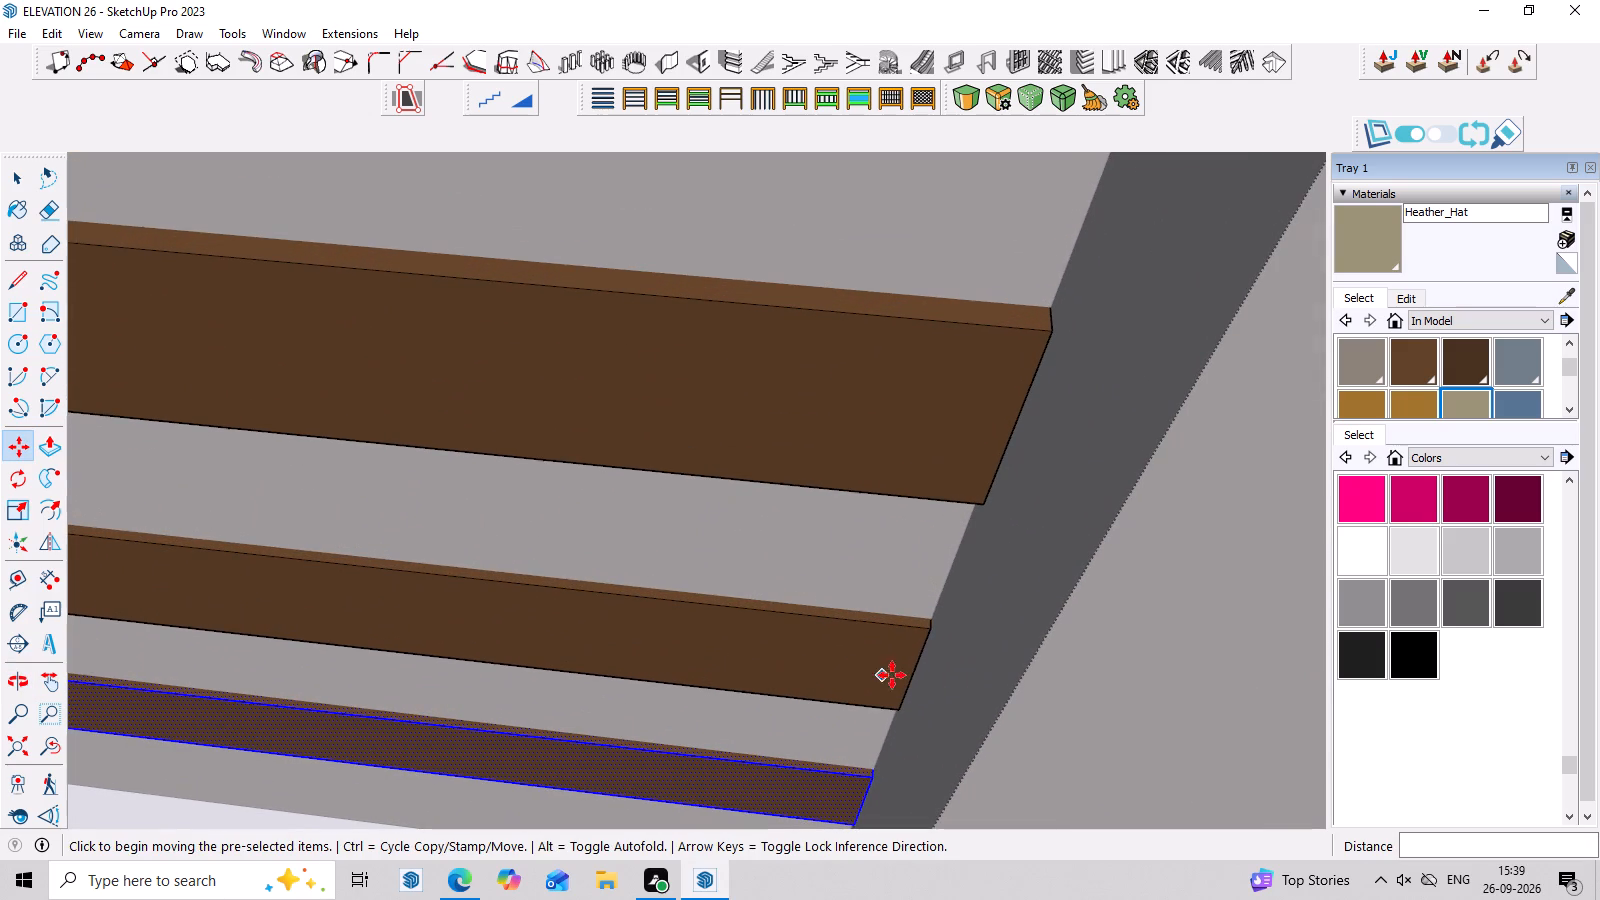
pyautogui.press('space')
pyautogui.tripleClick(959, 382)
pyautogui.click(956, 378)
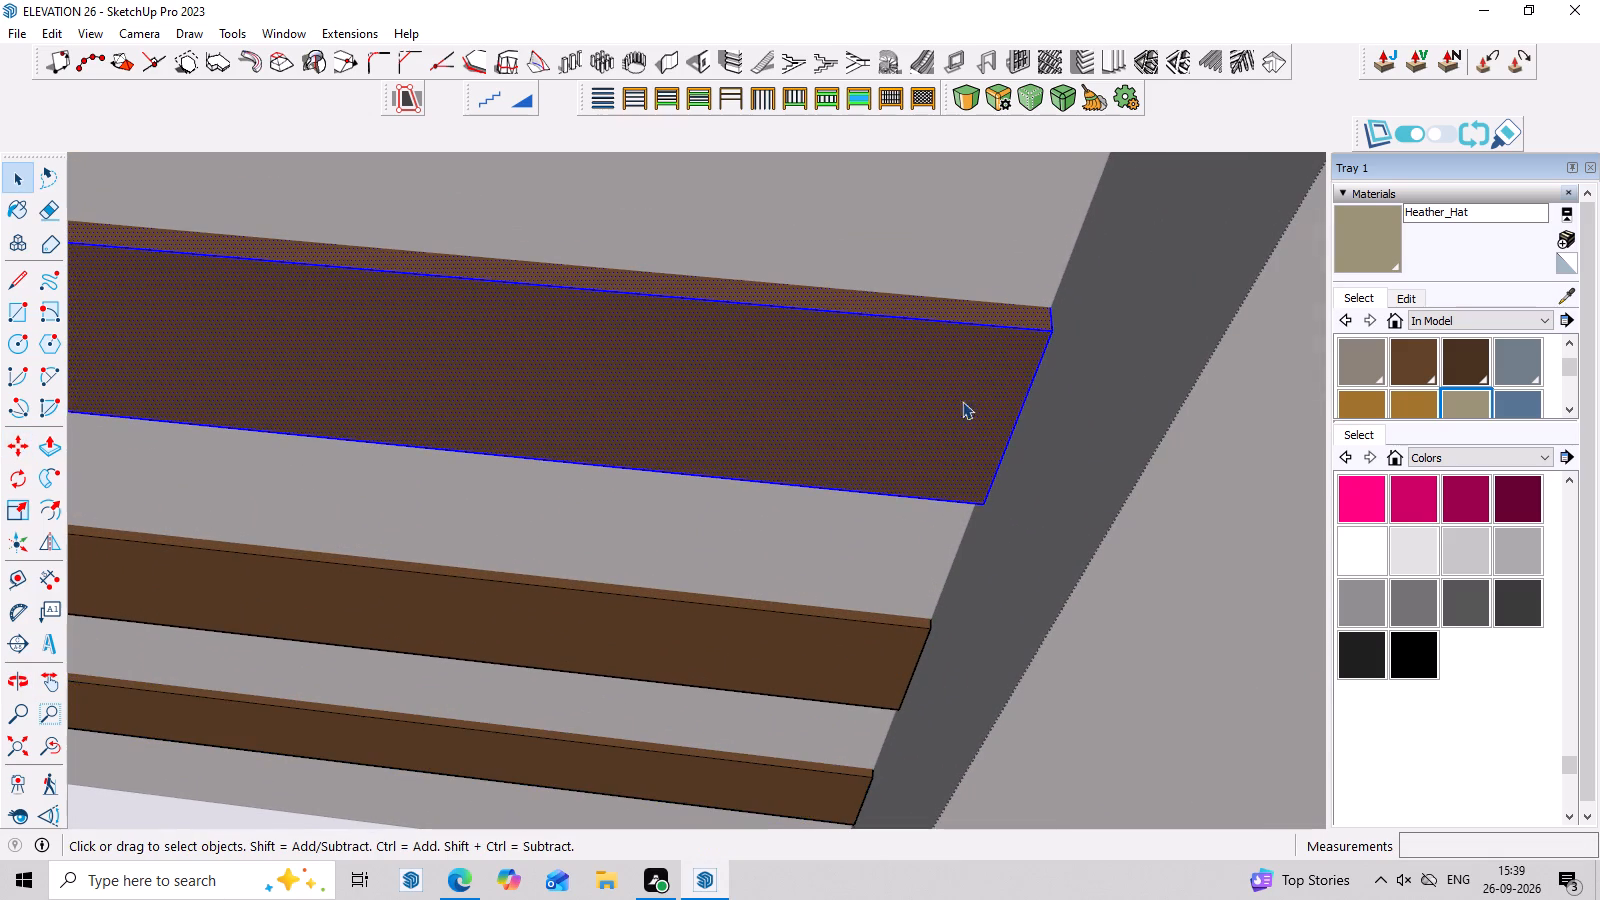
pyautogui.press('m')
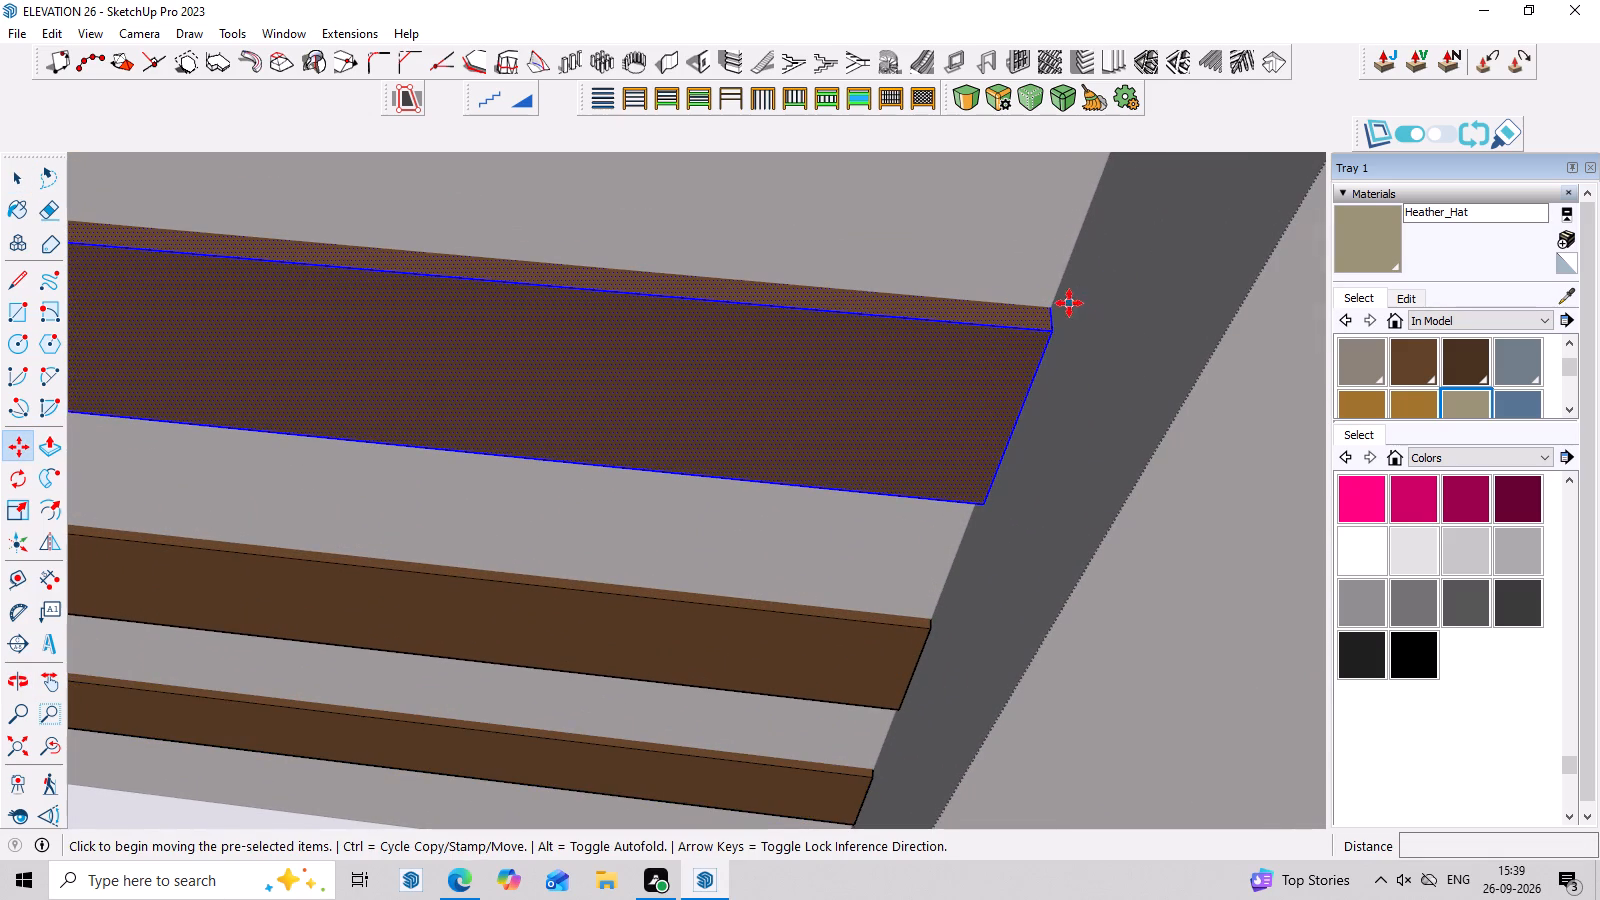
pyautogui.click(1053, 303)
pyautogui.click(1051, 292)
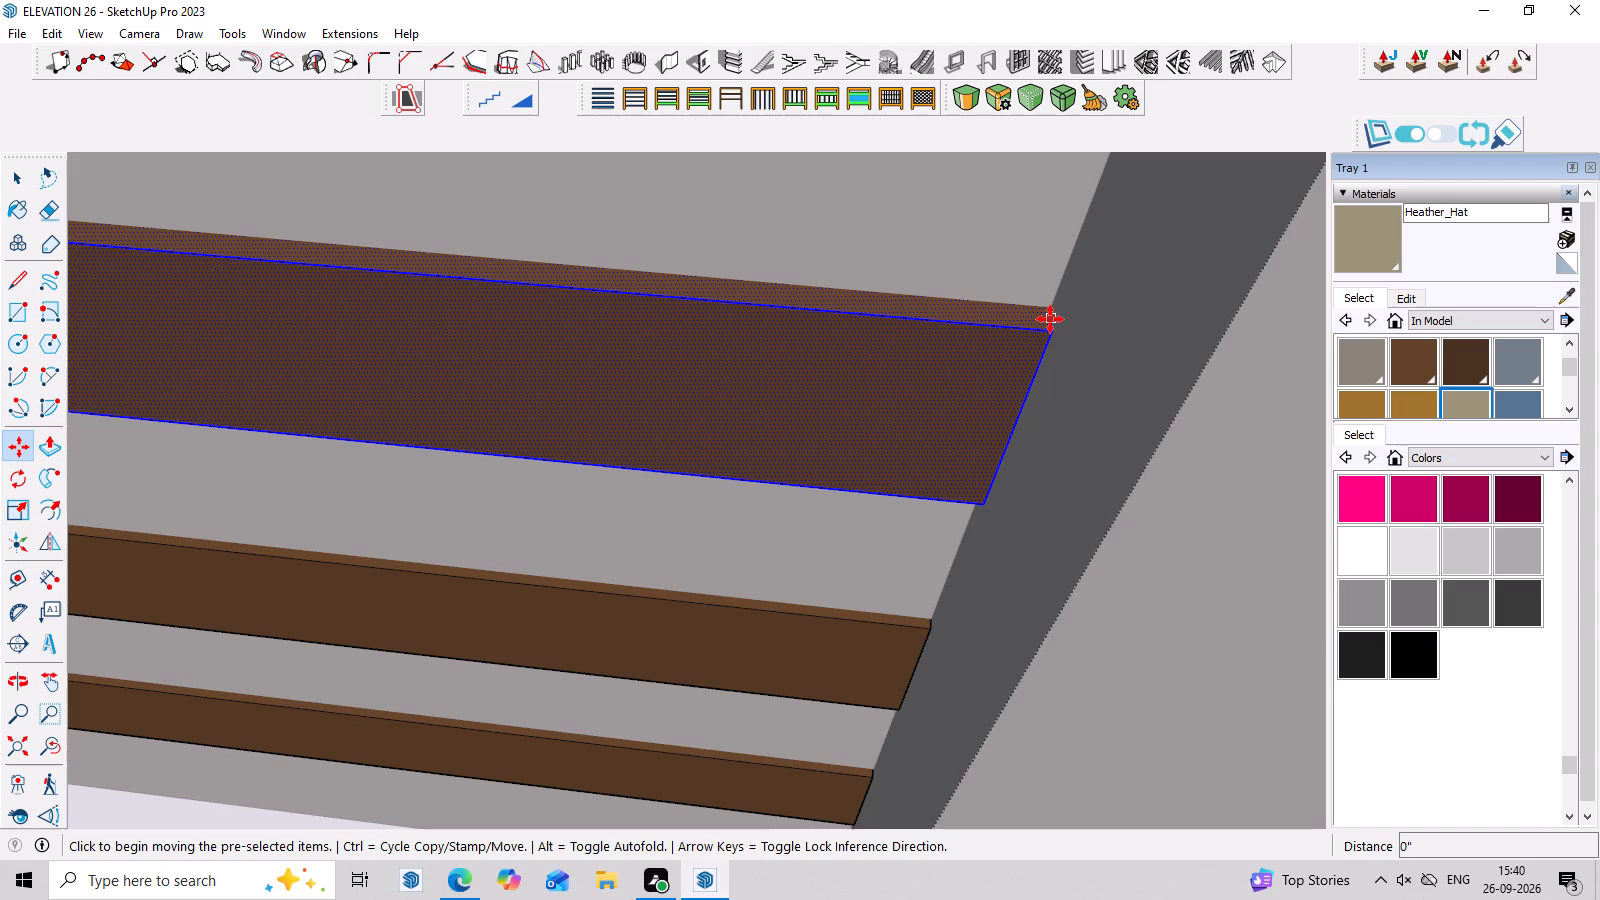
pyautogui.click(1050, 337)
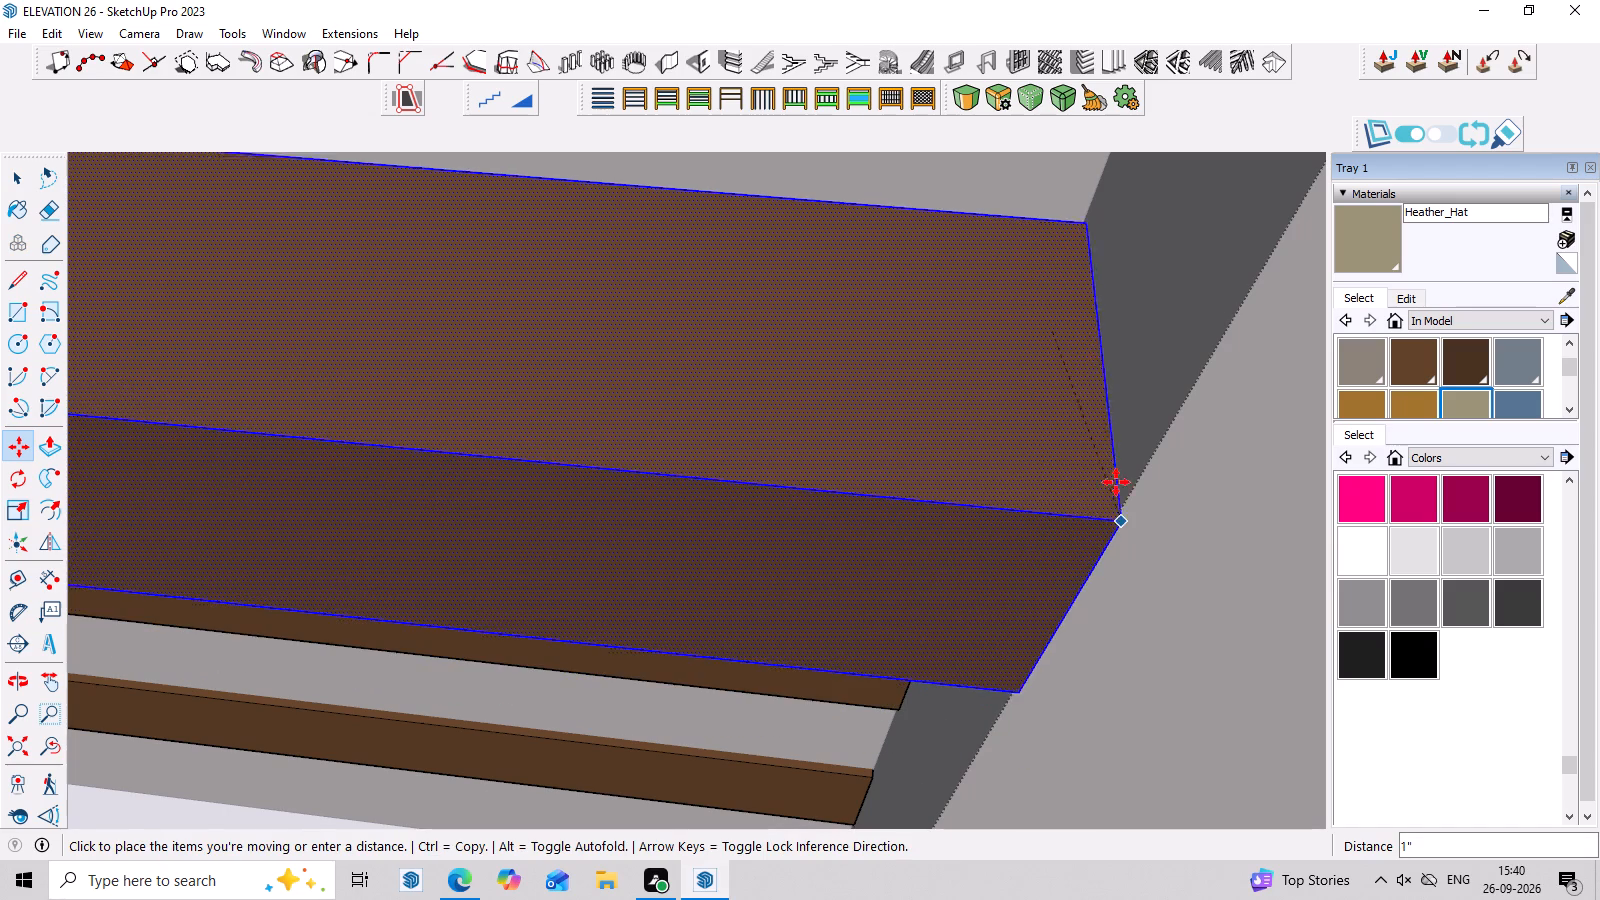
pyautogui.click(1142, 490)
pyautogui.scroll(-13, 1107, 427)
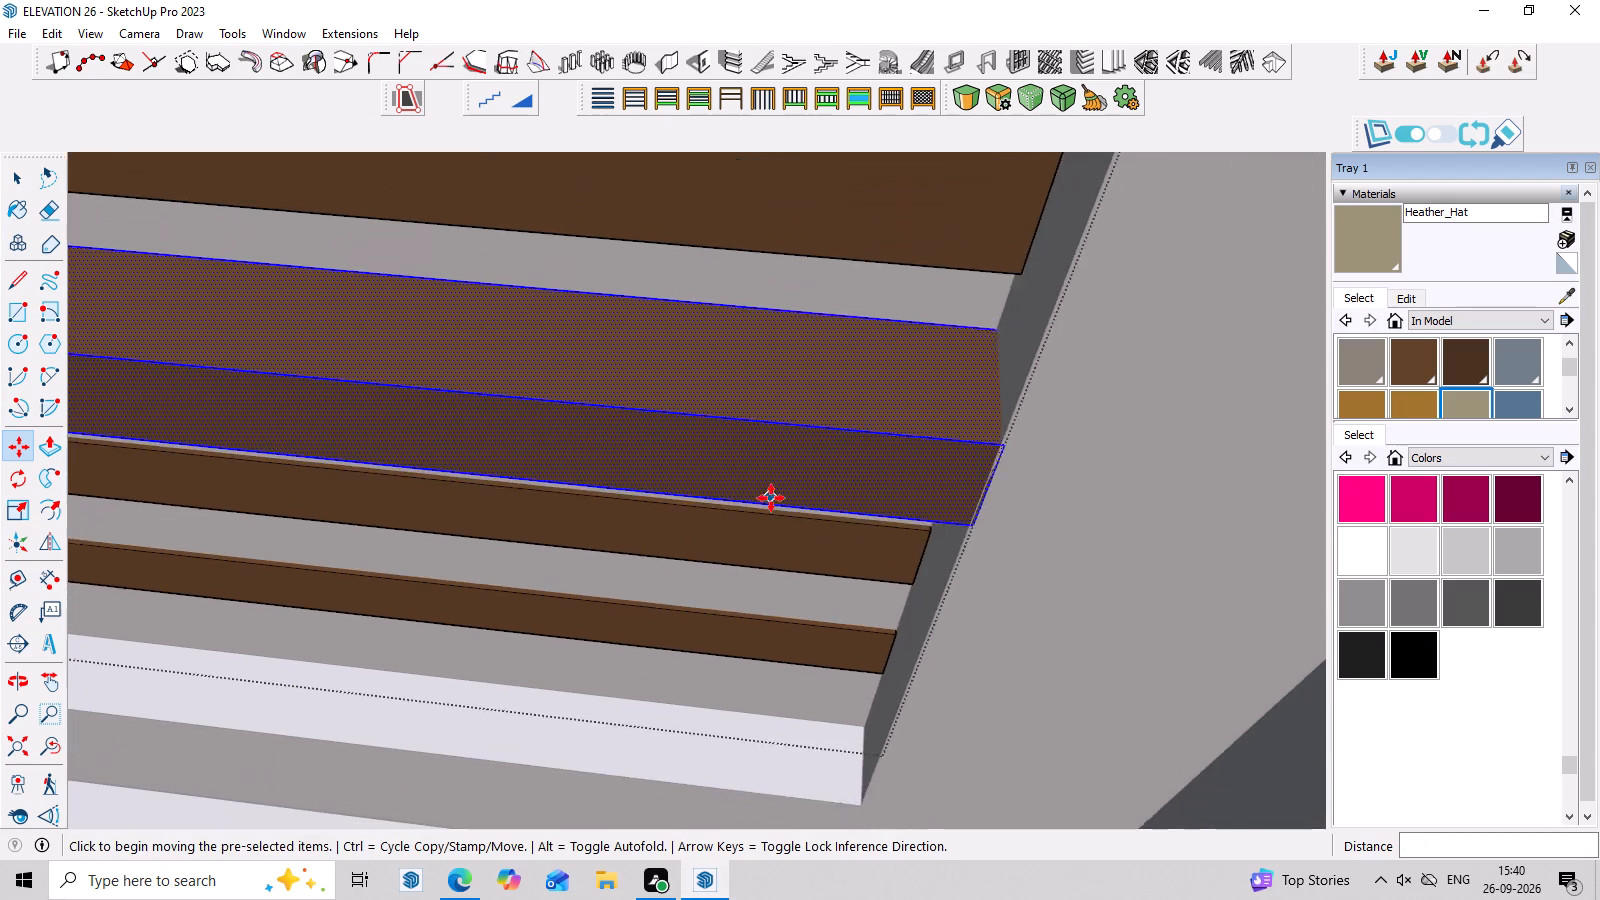
pyautogui.scroll(-9, 771, 498)
pyautogui.scroll(-9, 965, 735)
pyautogui.moveTo(1020, 779); pyautogui.dragTo(1022, 739, button='middle')
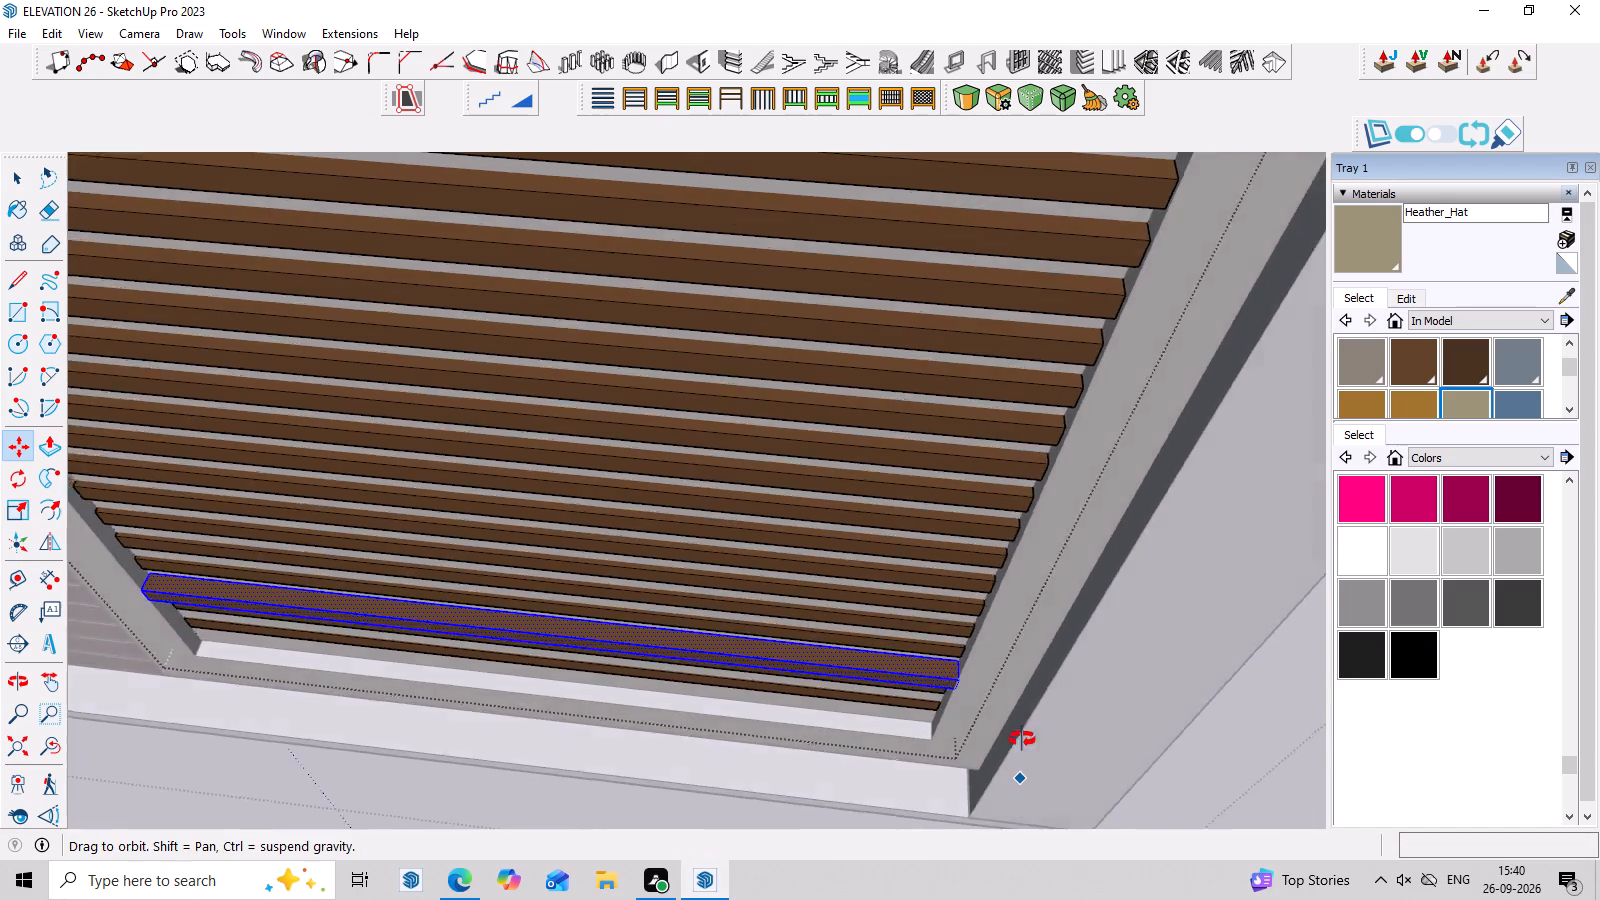
# Undo the last two slat edits in the beige-framed gate and exit the gate group.
pyautogui.moveTo(1022, 739); pyautogui.dragTo(1007, 343, button='middle')
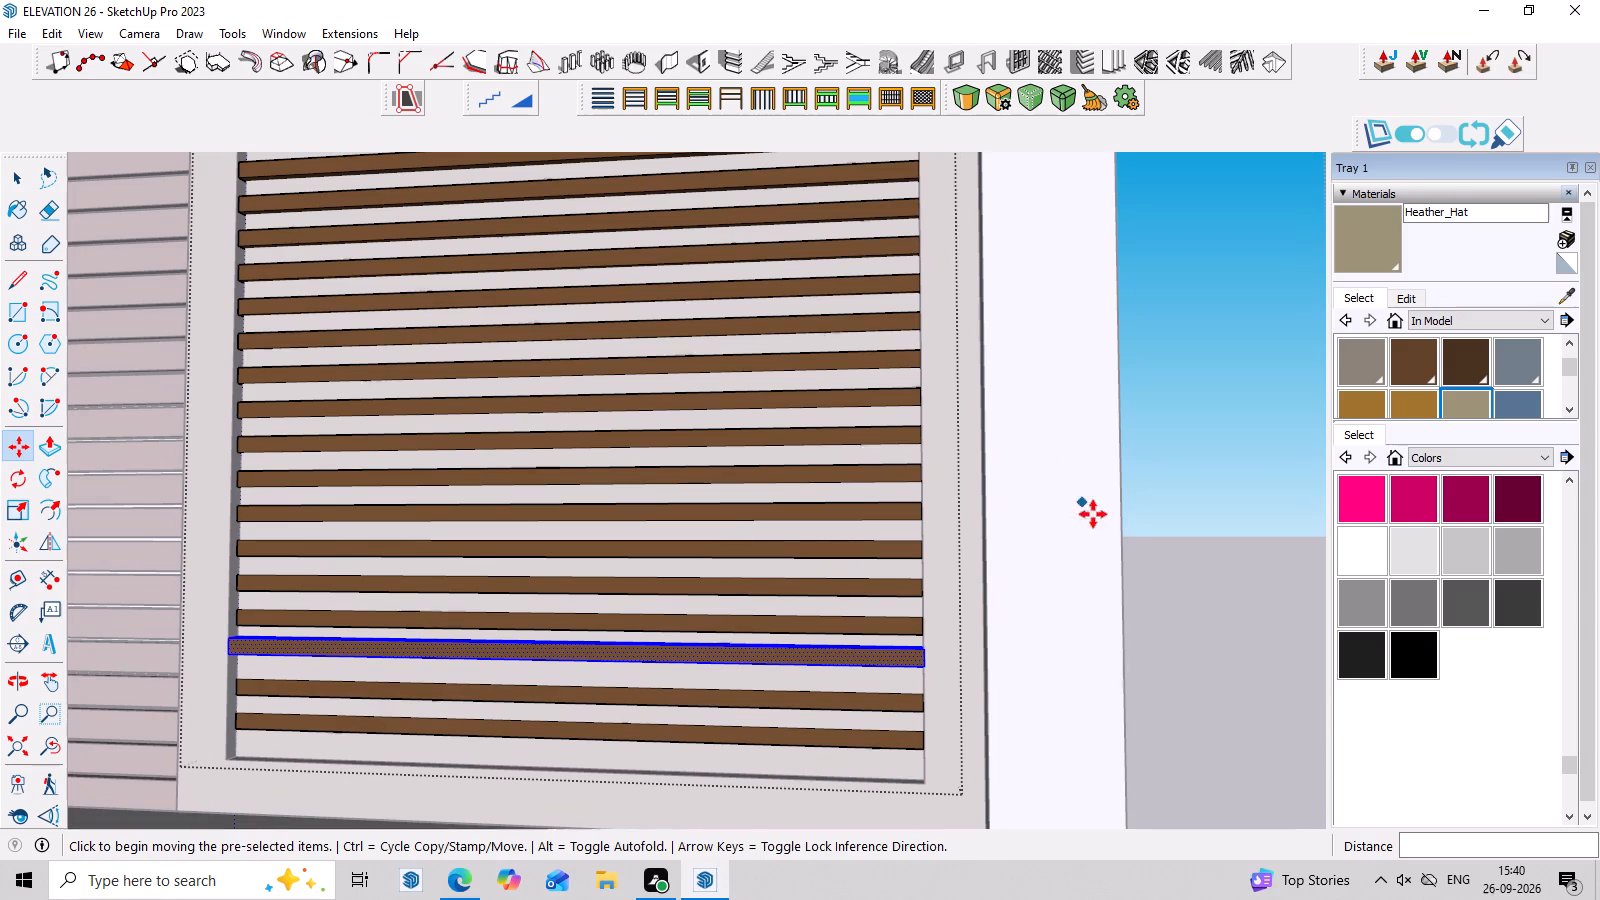
pyautogui.hotkey('ctrl', 'z')
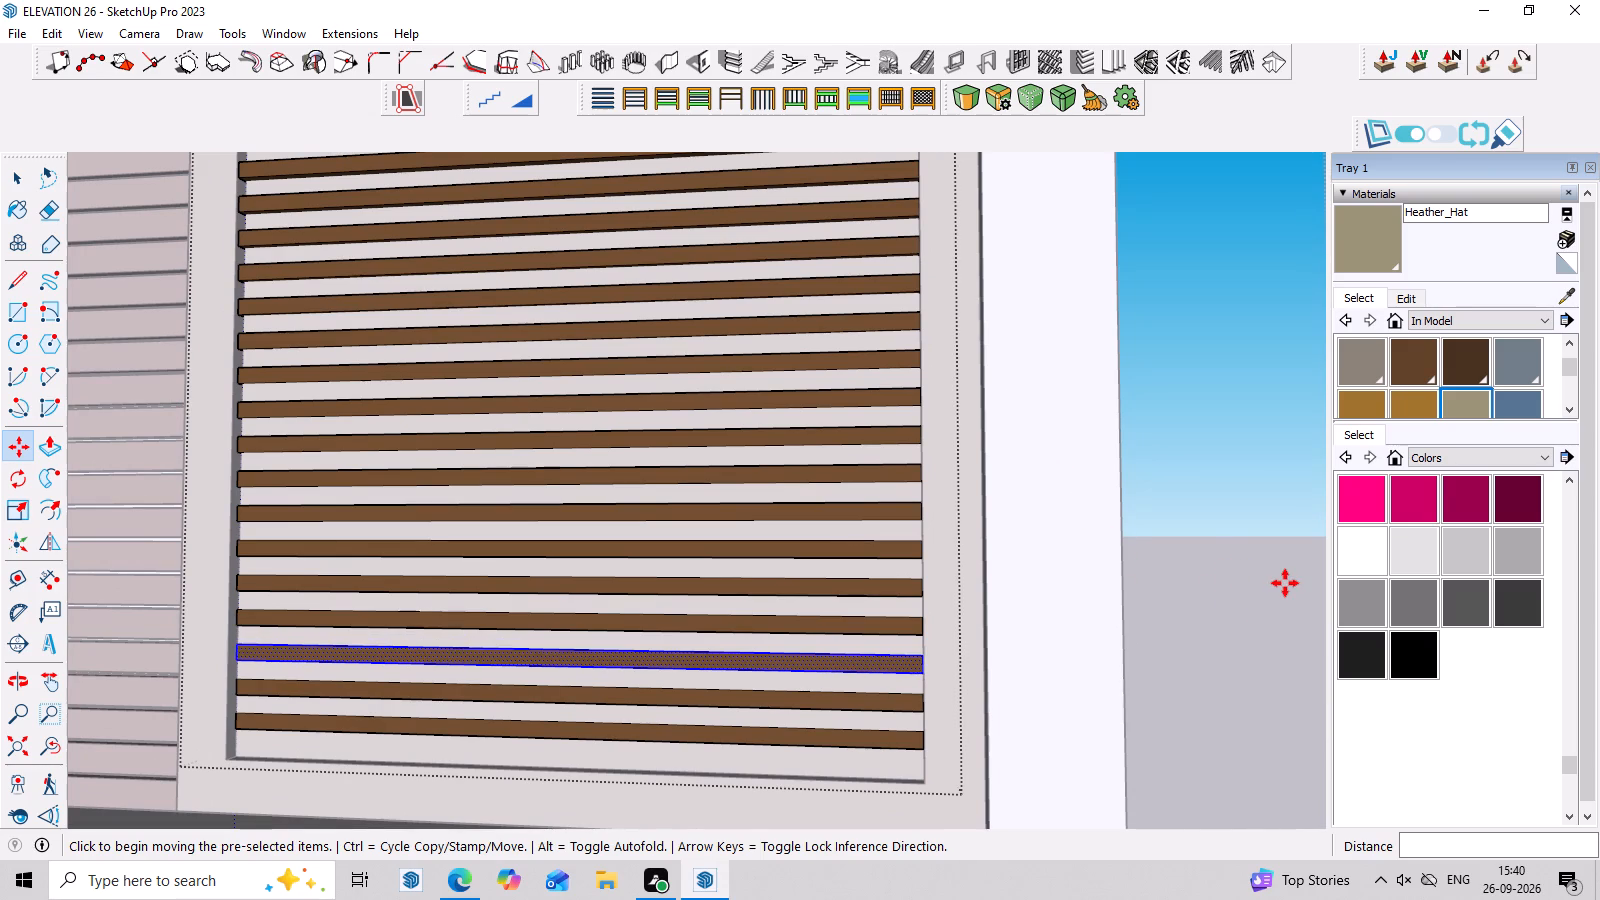
pyautogui.hotkey('ctrl', 'z')
pyautogui.scroll(-4, 1137, 582)
pyautogui.press('space')
pyautogui.click(1273, 399)
pyautogui.scroll(-8, 1255, 406)
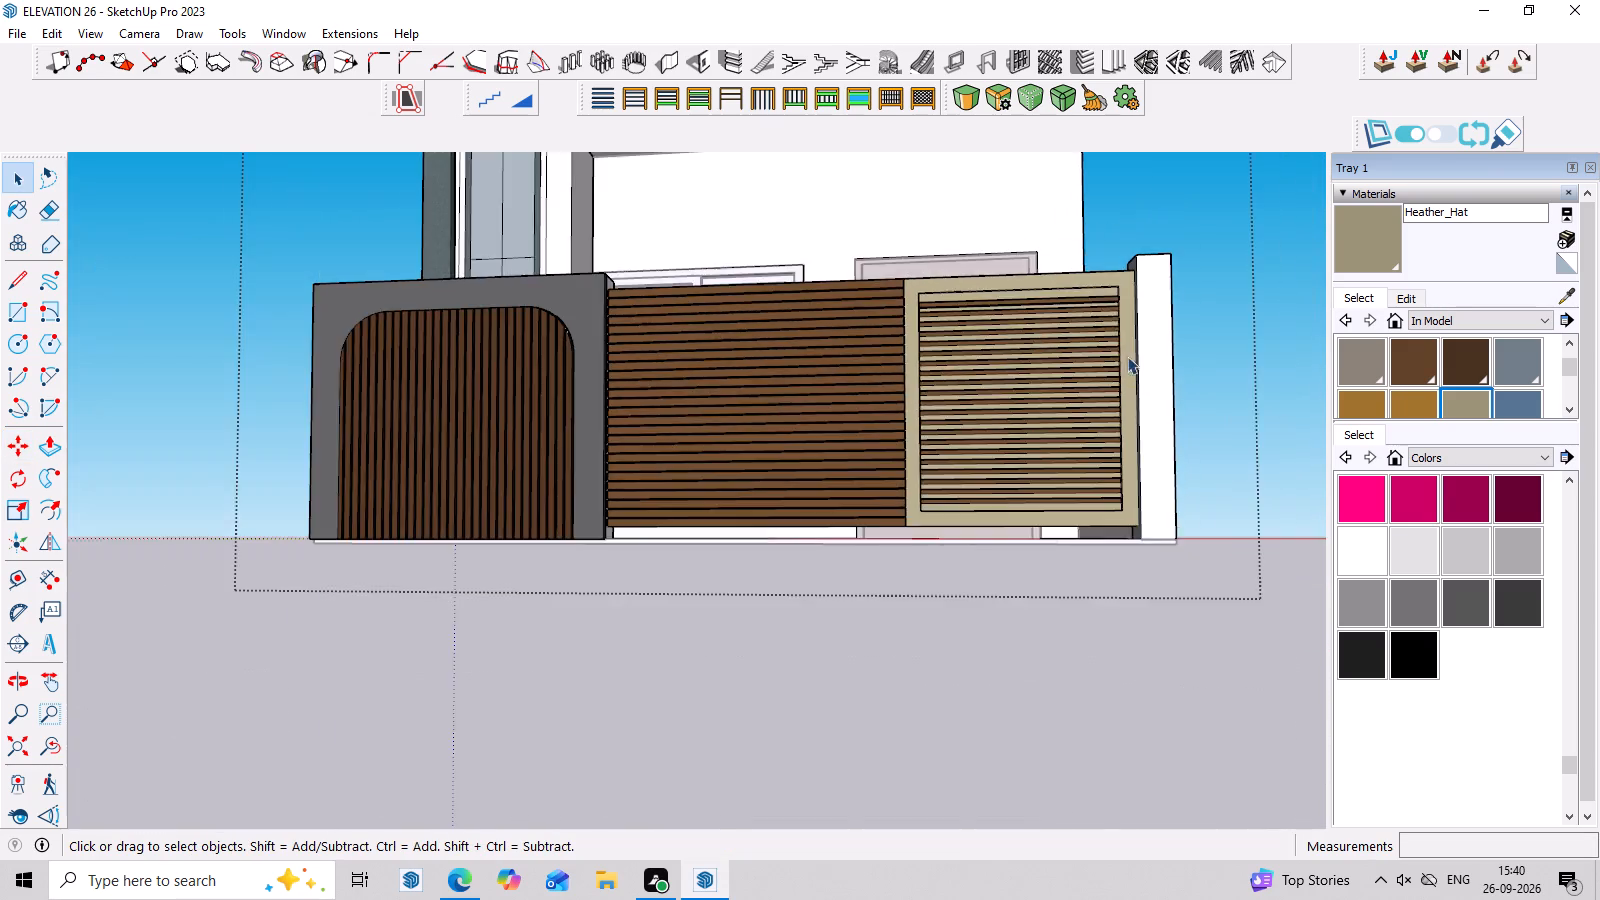
pyautogui.moveTo(1136, 372); pyautogui.dragTo(1217, 581, button='middle')
pyautogui.scroll(8, 1257, 441)
pyautogui.moveTo(1254, 300); pyautogui.dragTo(1287, 187, button='middle')
pyautogui.scroll(-8, 1270, 213)
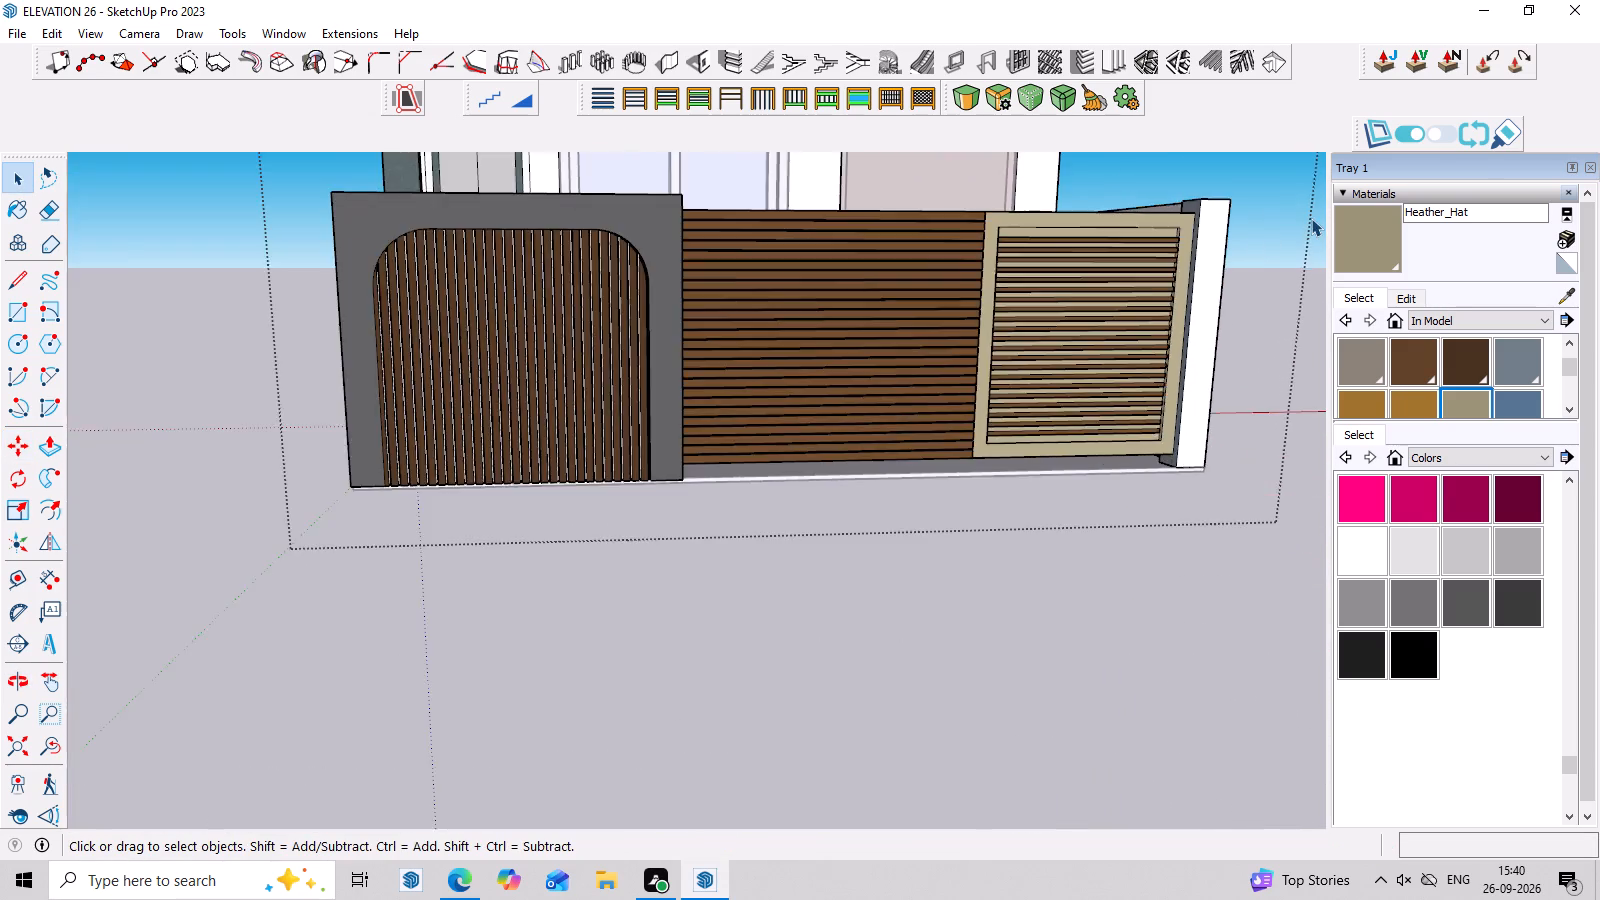
pyautogui.scroll(7, 1311, 218)
pyautogui.moveTo(1313, 210); pyautogui.dragTo(1288, 211, button='middle')
pyautogui.scroll(-9, 1288, 211)
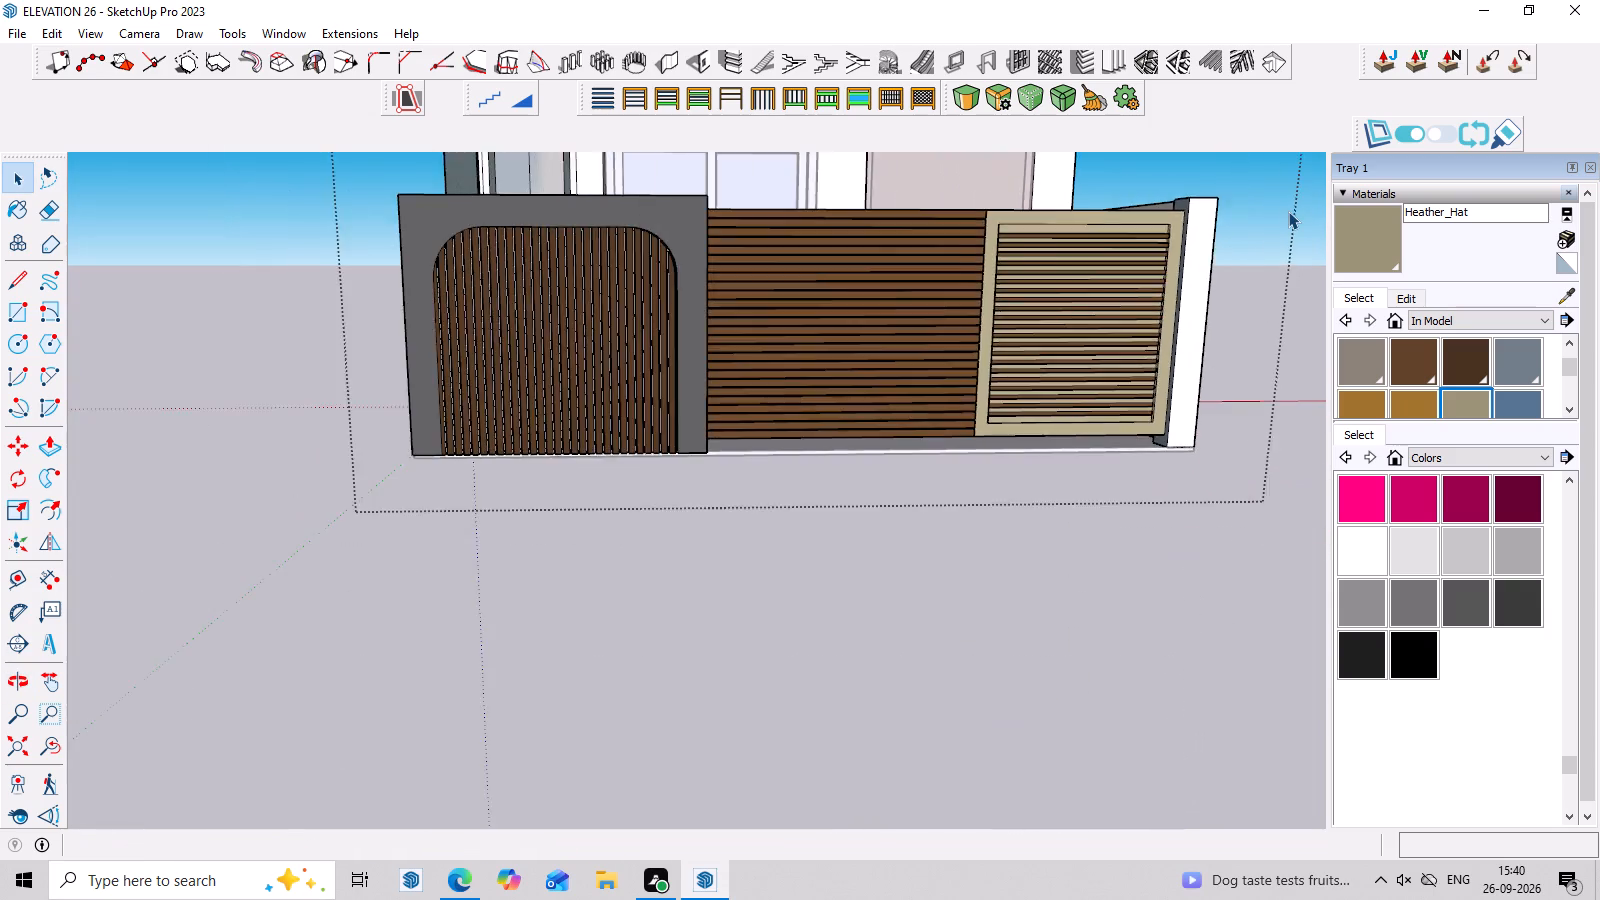
pyautogui.scroll(-10, 1288, 211)
pyautogui.click(1223, 250)
pyautogui.scroll(3, 1200, 298)
pyautogui.scroll(-2, 1204, 284)
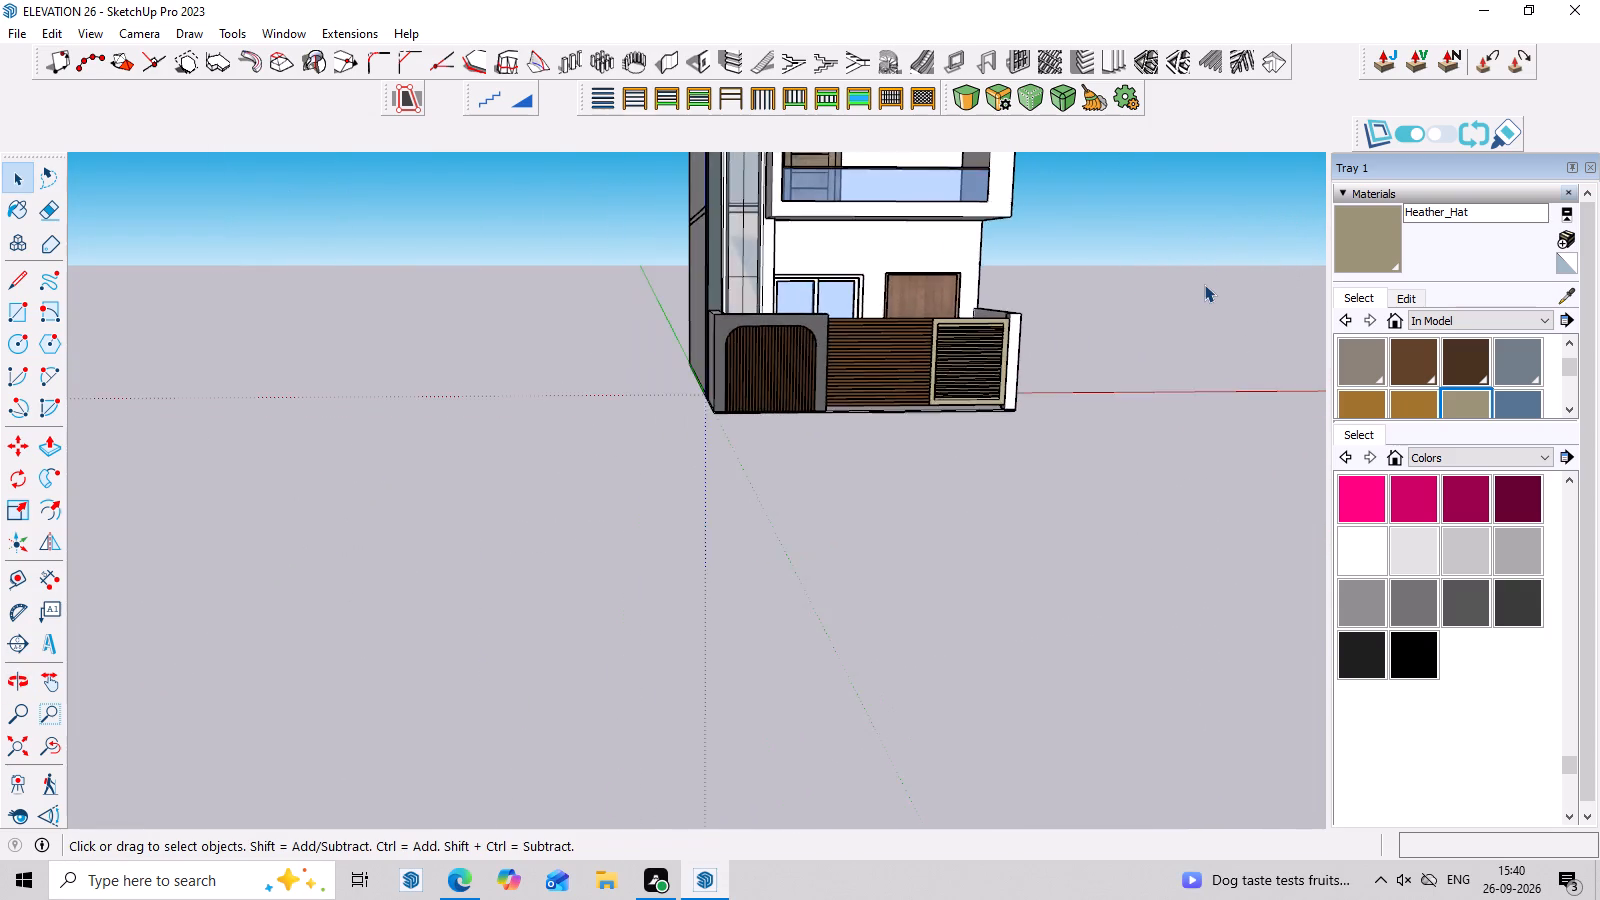
# Examine the whole front elevation of the house, from the compound gates up to the roof parapet.
pyautogui.scroll(-6, 1204, 284)
pyautogui.scroll(3, 1277, 134)
pyautogui.scroll(-7, 1185, 201)
pyautogui.moveTo(1150, 532); pyautogui.dragTo(1032, 647, button='middle')
pyautogui.scroll(3, 1279, 328)
pyautogui.scroll(-3, 1272, 290)
pyautogui.moveTo(1230, 534); pyautogui.dragTo(1255, 392, button='middle')
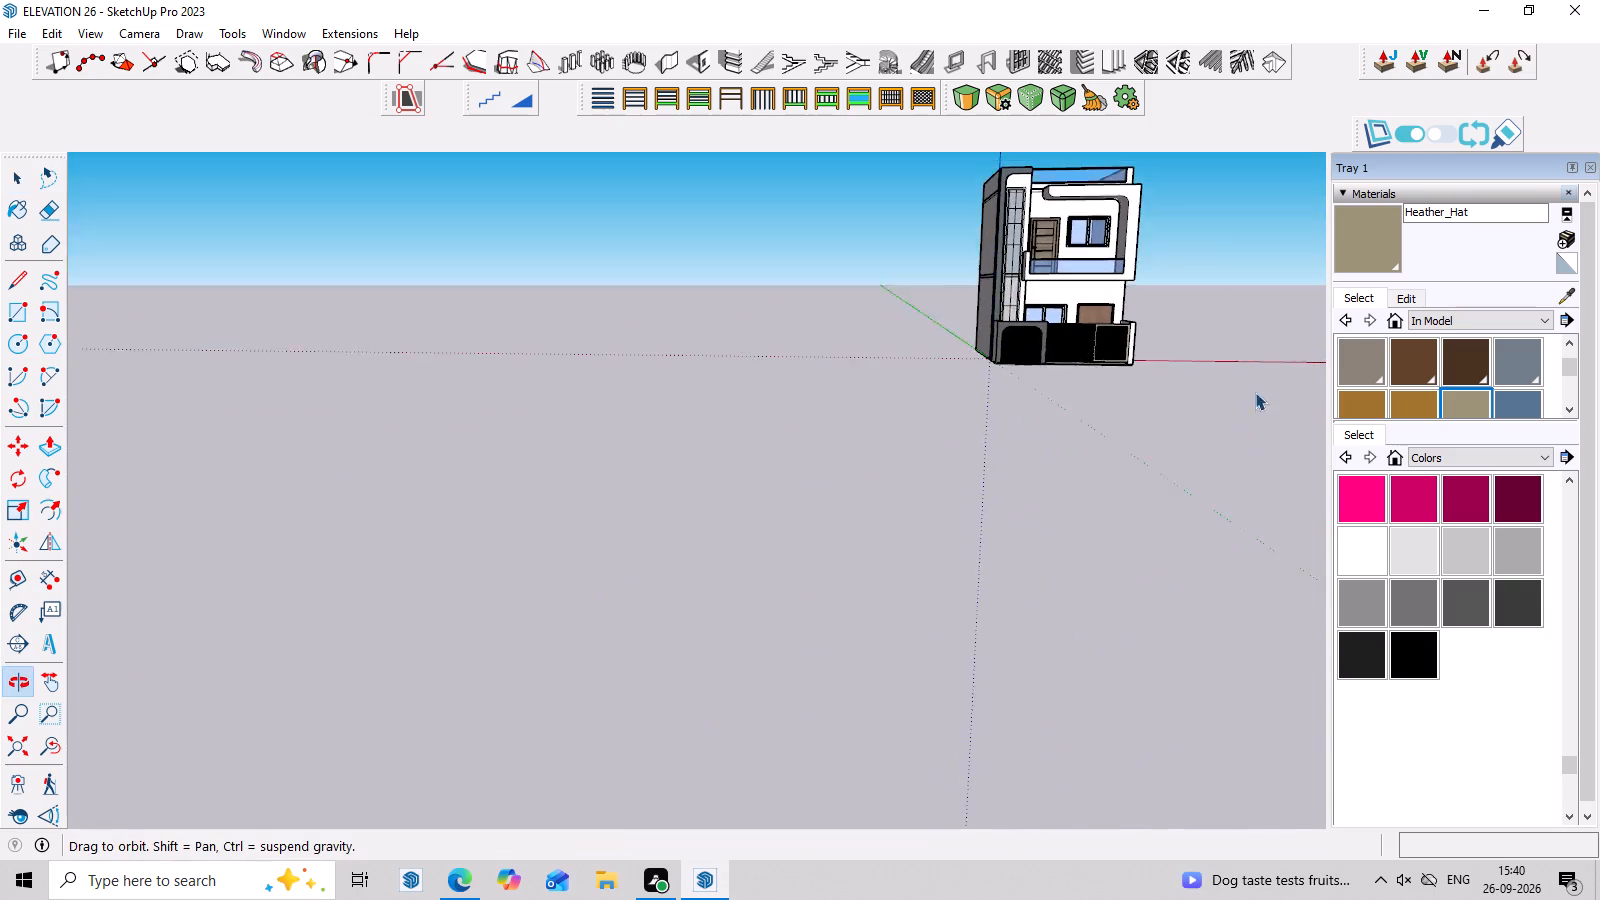
pyautogui.moveTo(1255, 392); pyautogui.dragTo(1255, 396, button='middle')
pyautogui.scroll(7, 1208, 215)
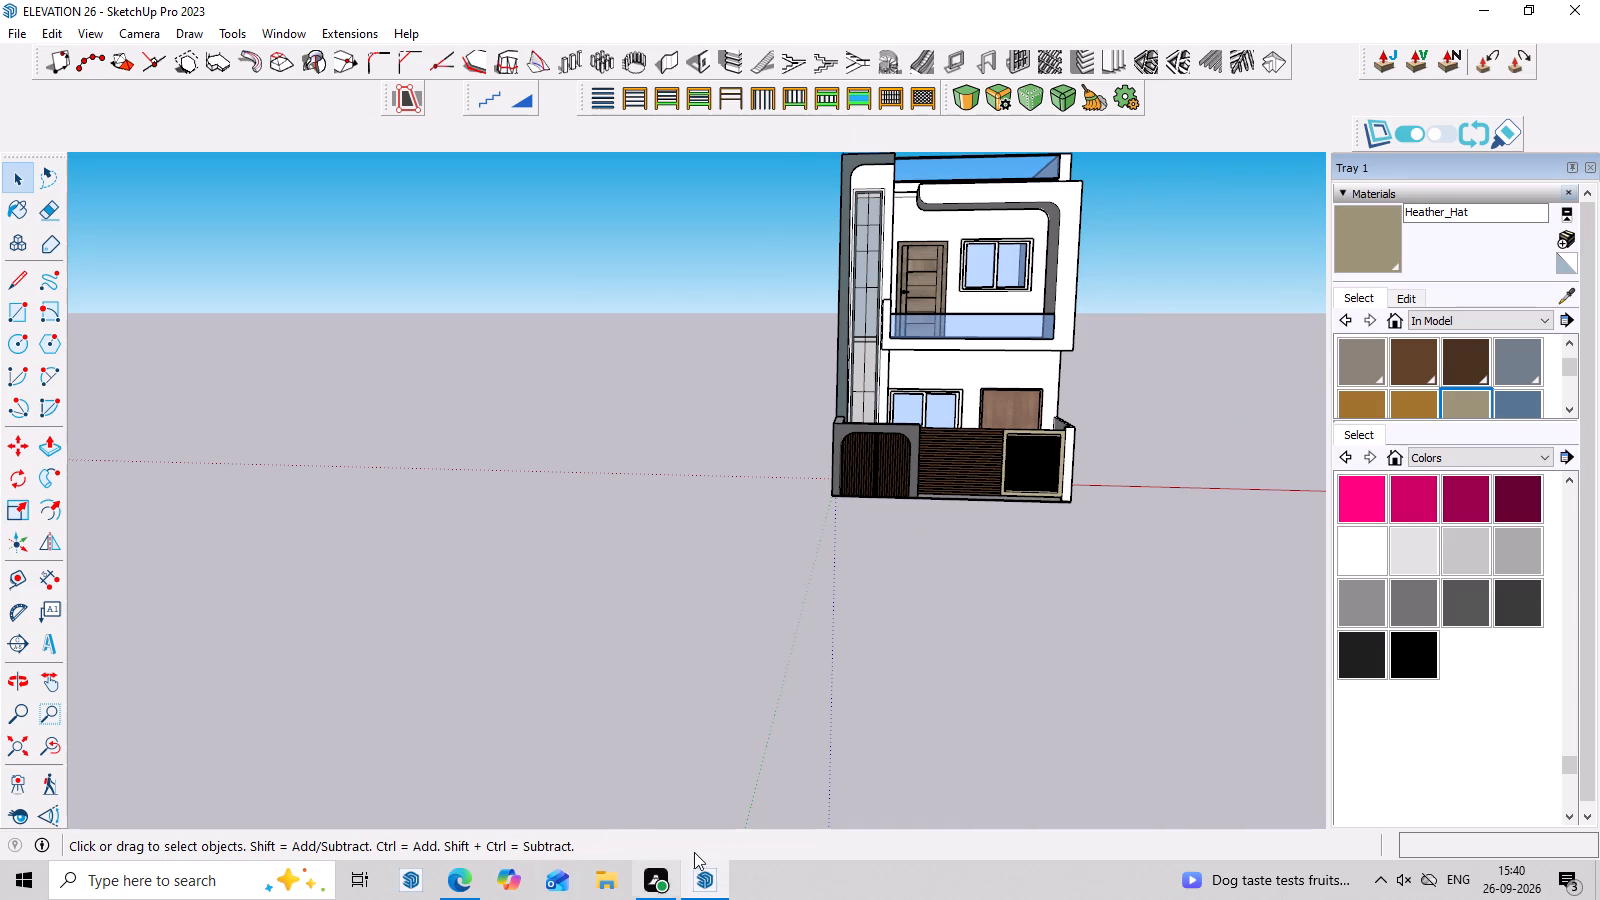
pyautogui.scroll(4, 965, 373)
pyautogui.scroll(5, 939, 618)
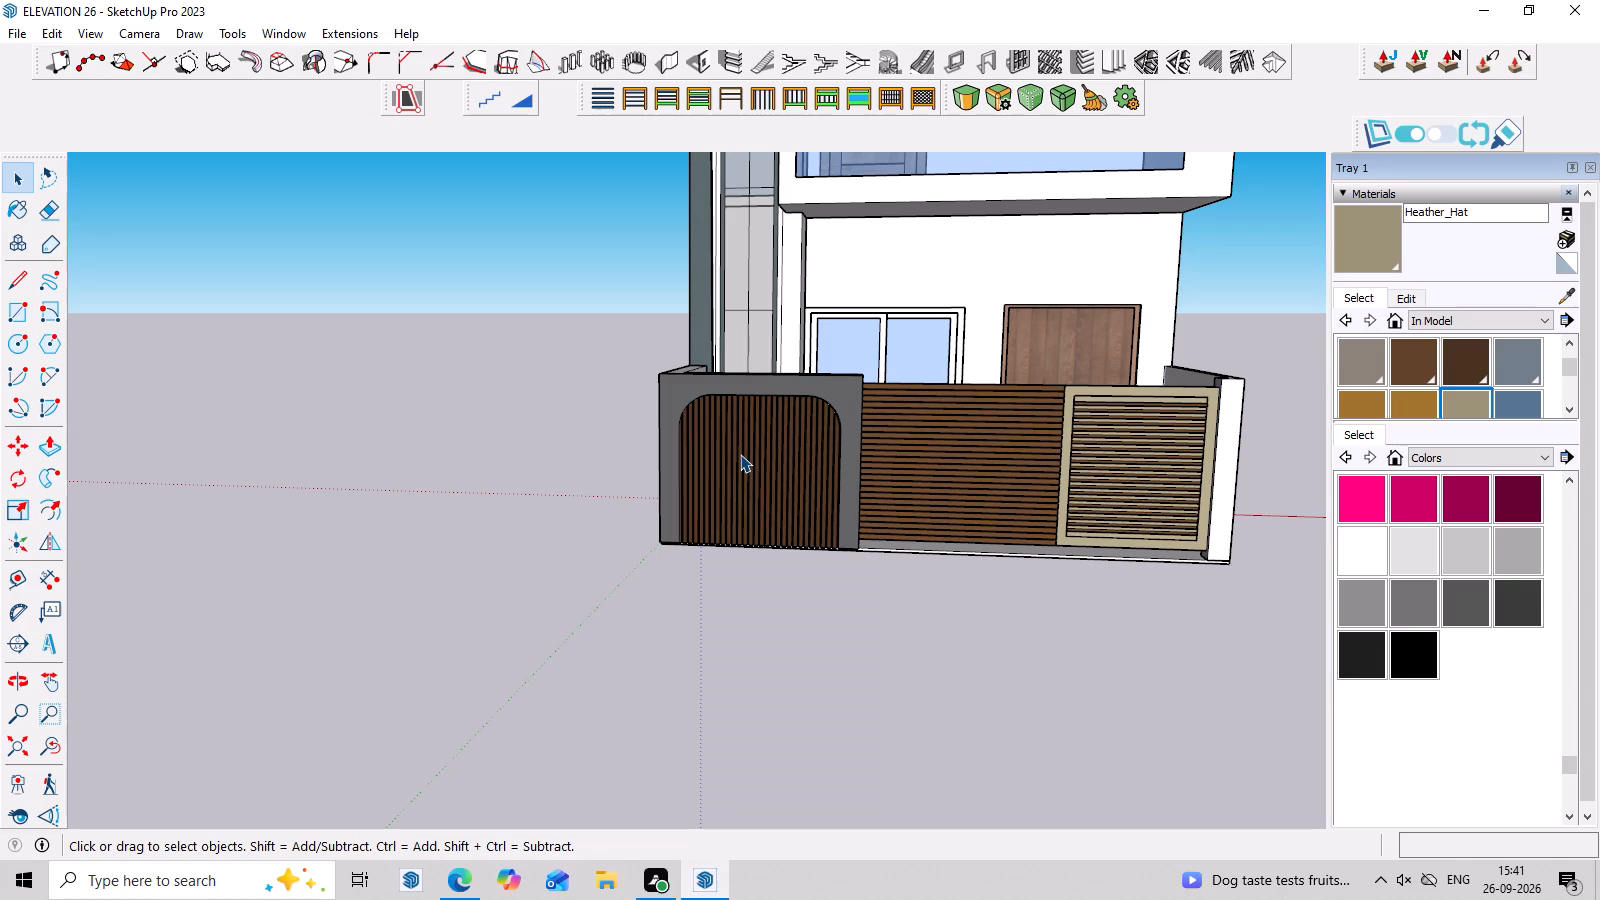
pyautogui.scroll(-9, 740, 454)
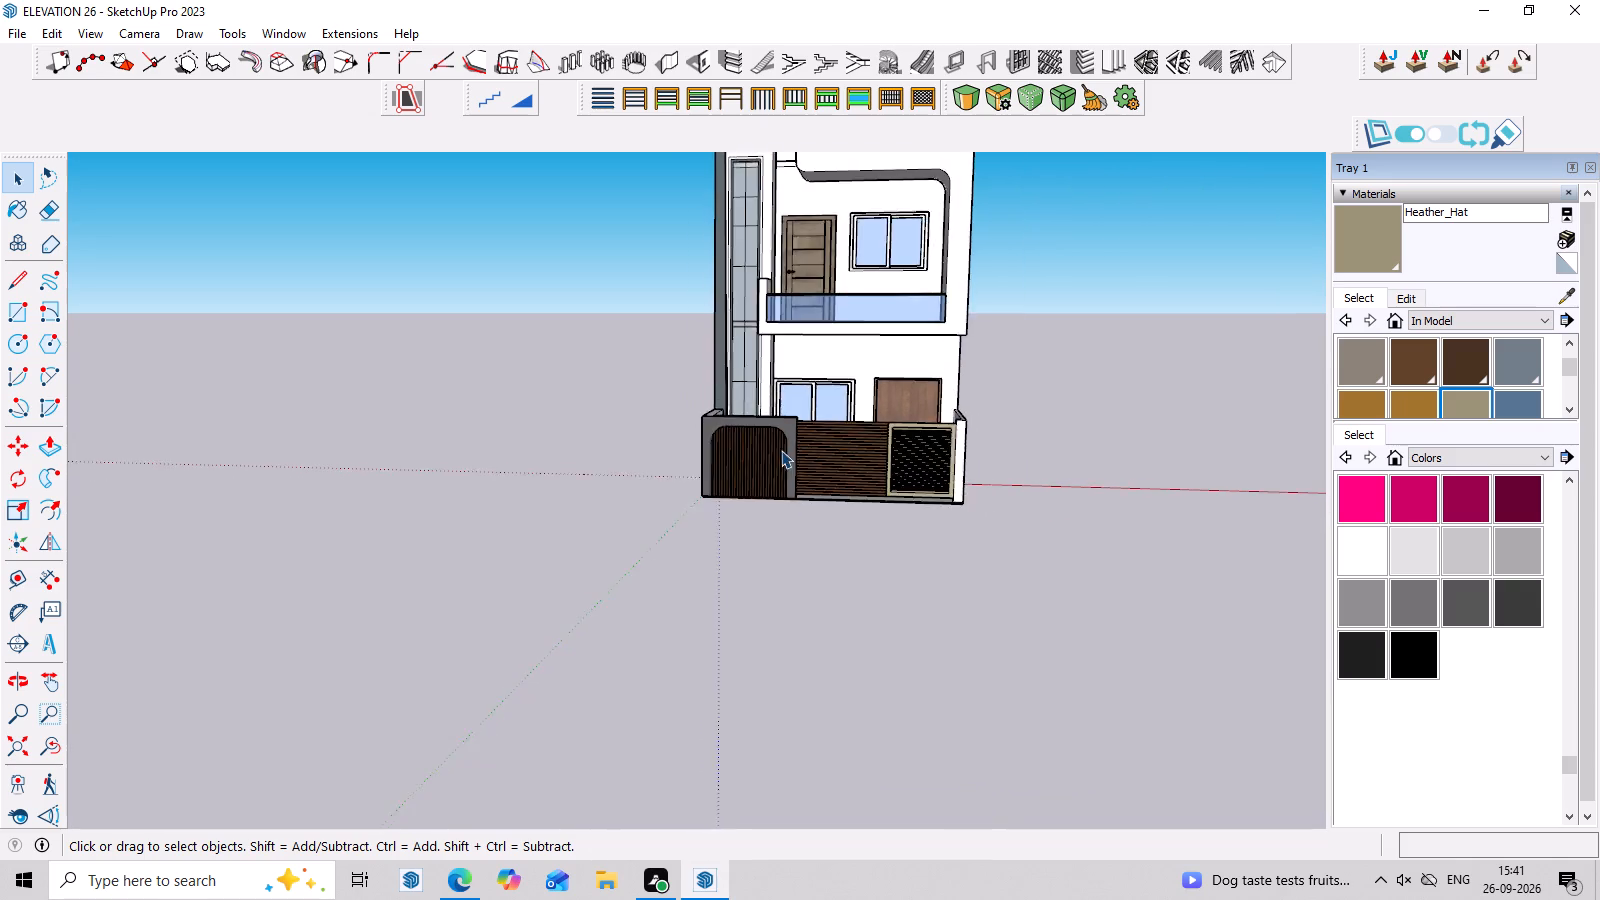
pyautogui.scroll(-7, 781, 450)
pyautogui.scroll(4, 769, 119)
pyautogui.scroll(-2, 894, 259)
pyautogui.scroll(11, 894, 280)
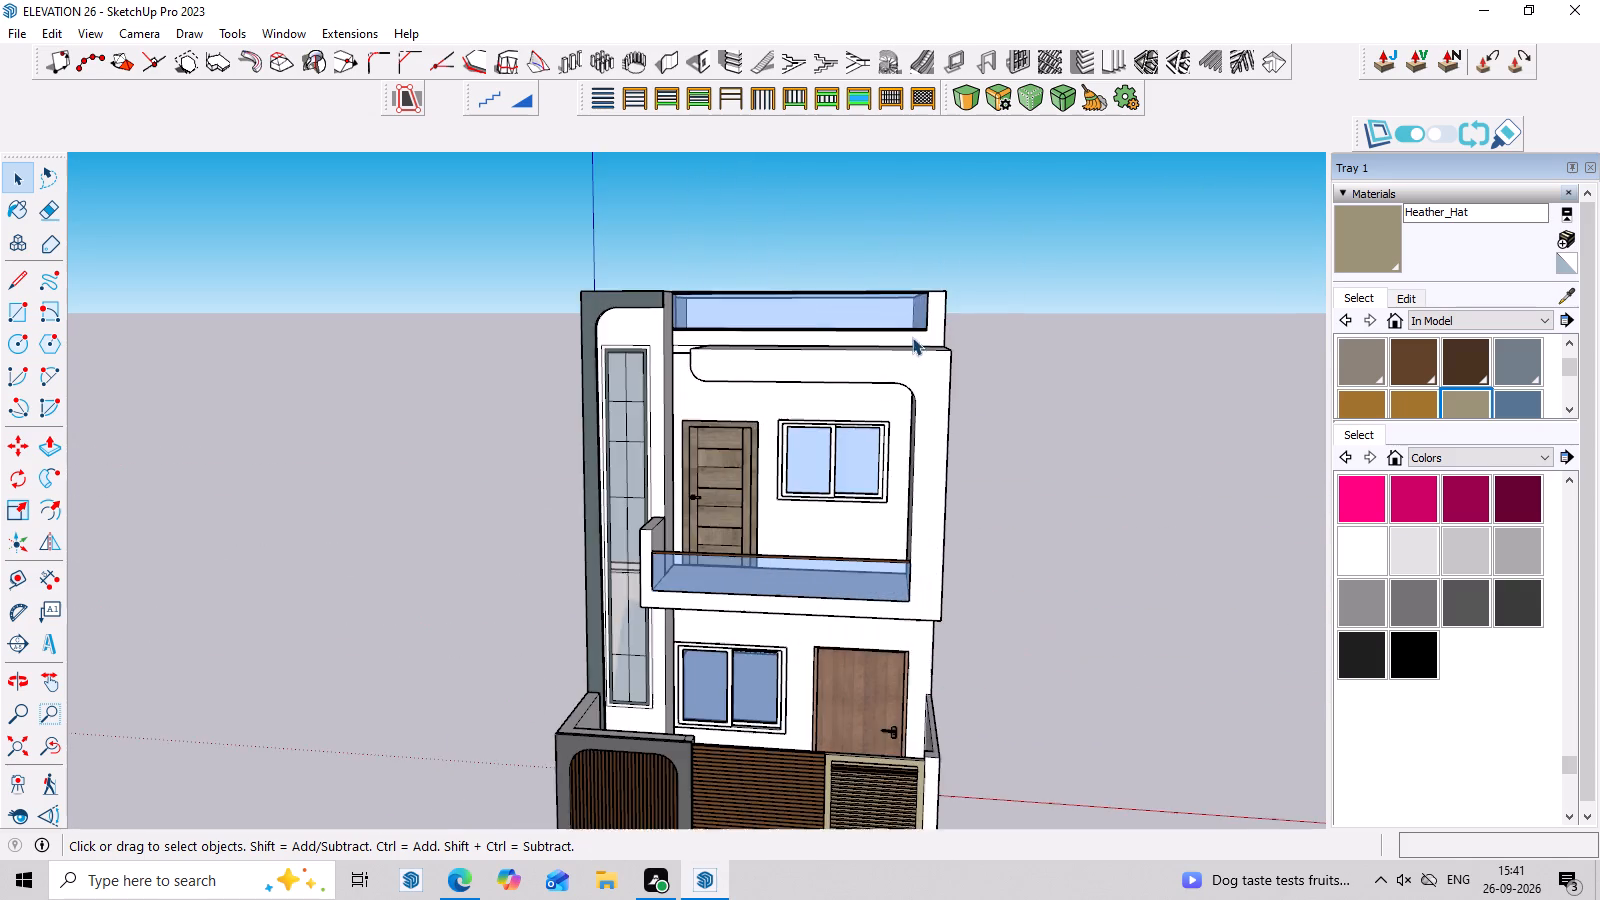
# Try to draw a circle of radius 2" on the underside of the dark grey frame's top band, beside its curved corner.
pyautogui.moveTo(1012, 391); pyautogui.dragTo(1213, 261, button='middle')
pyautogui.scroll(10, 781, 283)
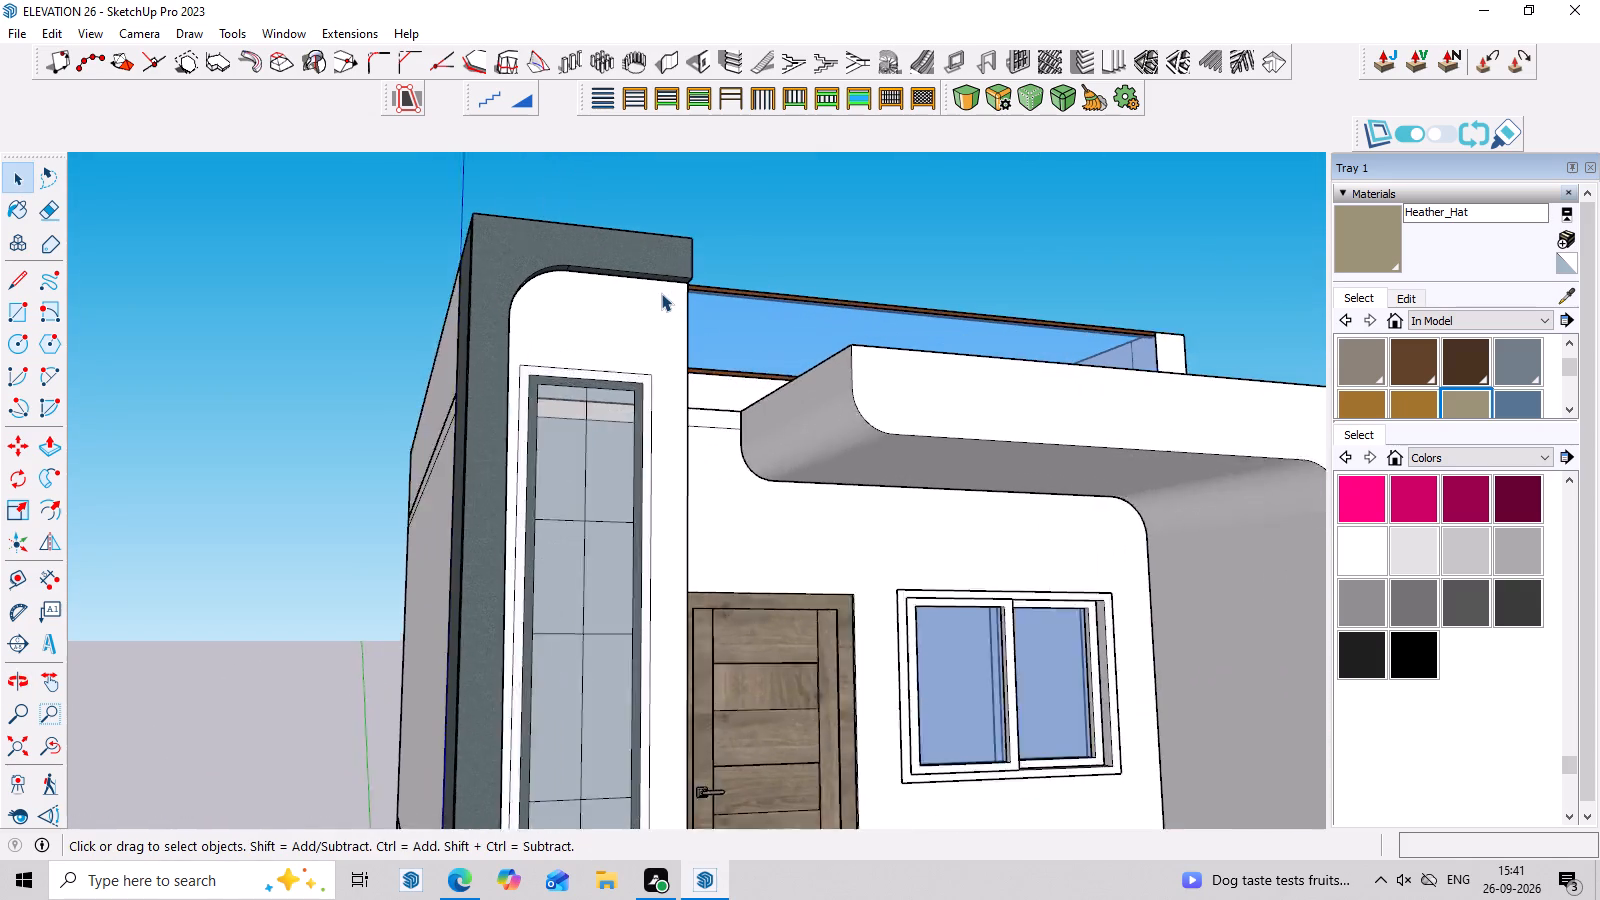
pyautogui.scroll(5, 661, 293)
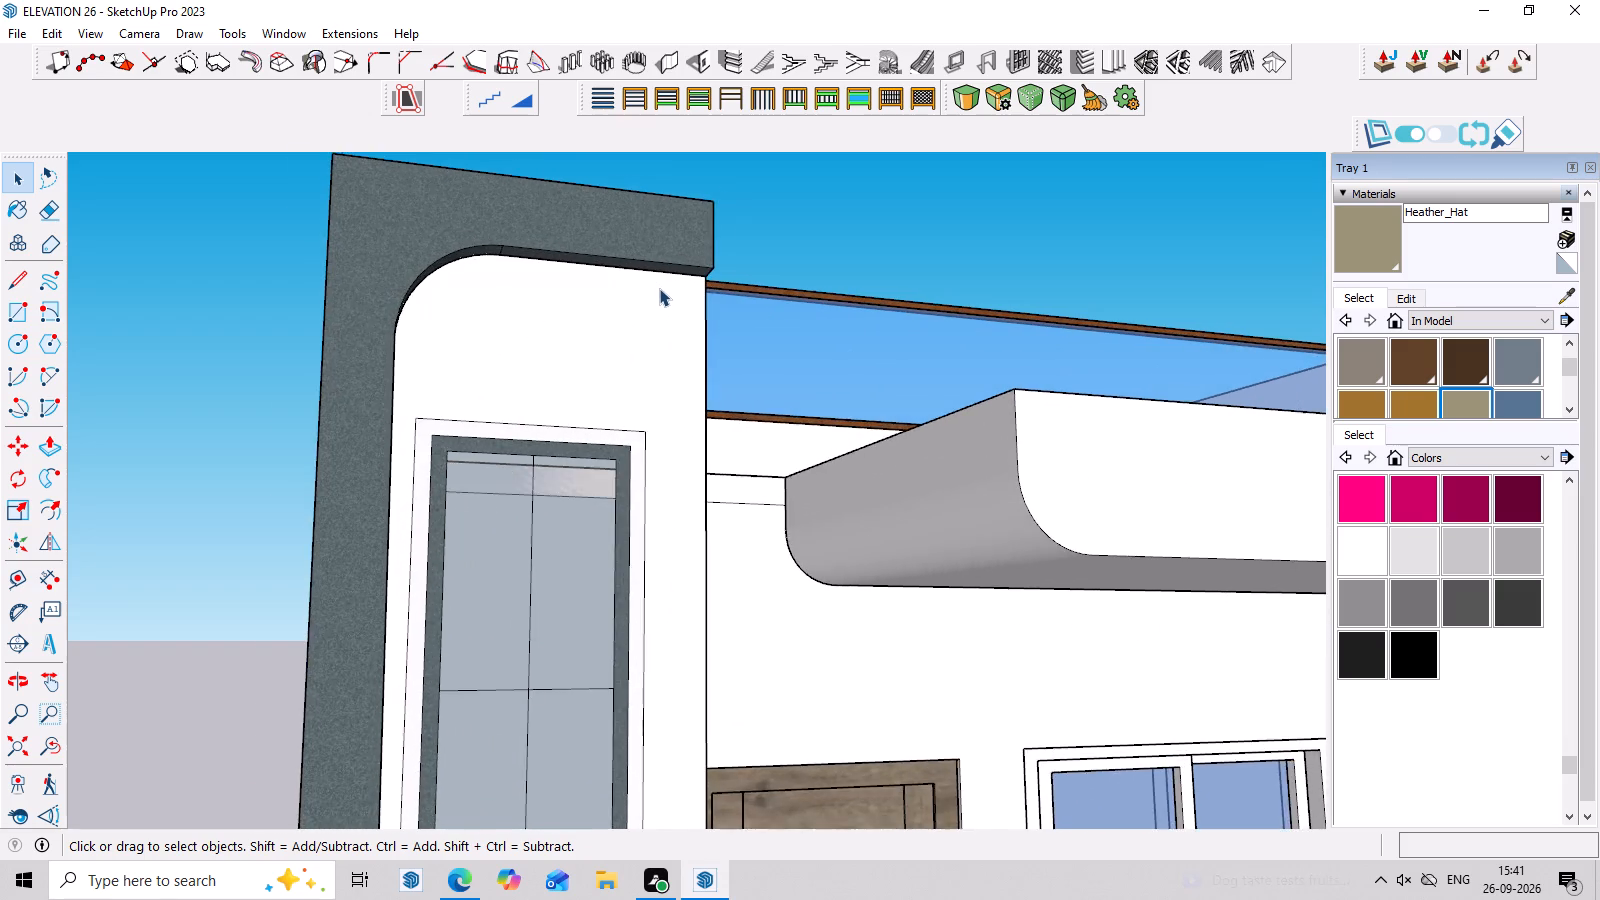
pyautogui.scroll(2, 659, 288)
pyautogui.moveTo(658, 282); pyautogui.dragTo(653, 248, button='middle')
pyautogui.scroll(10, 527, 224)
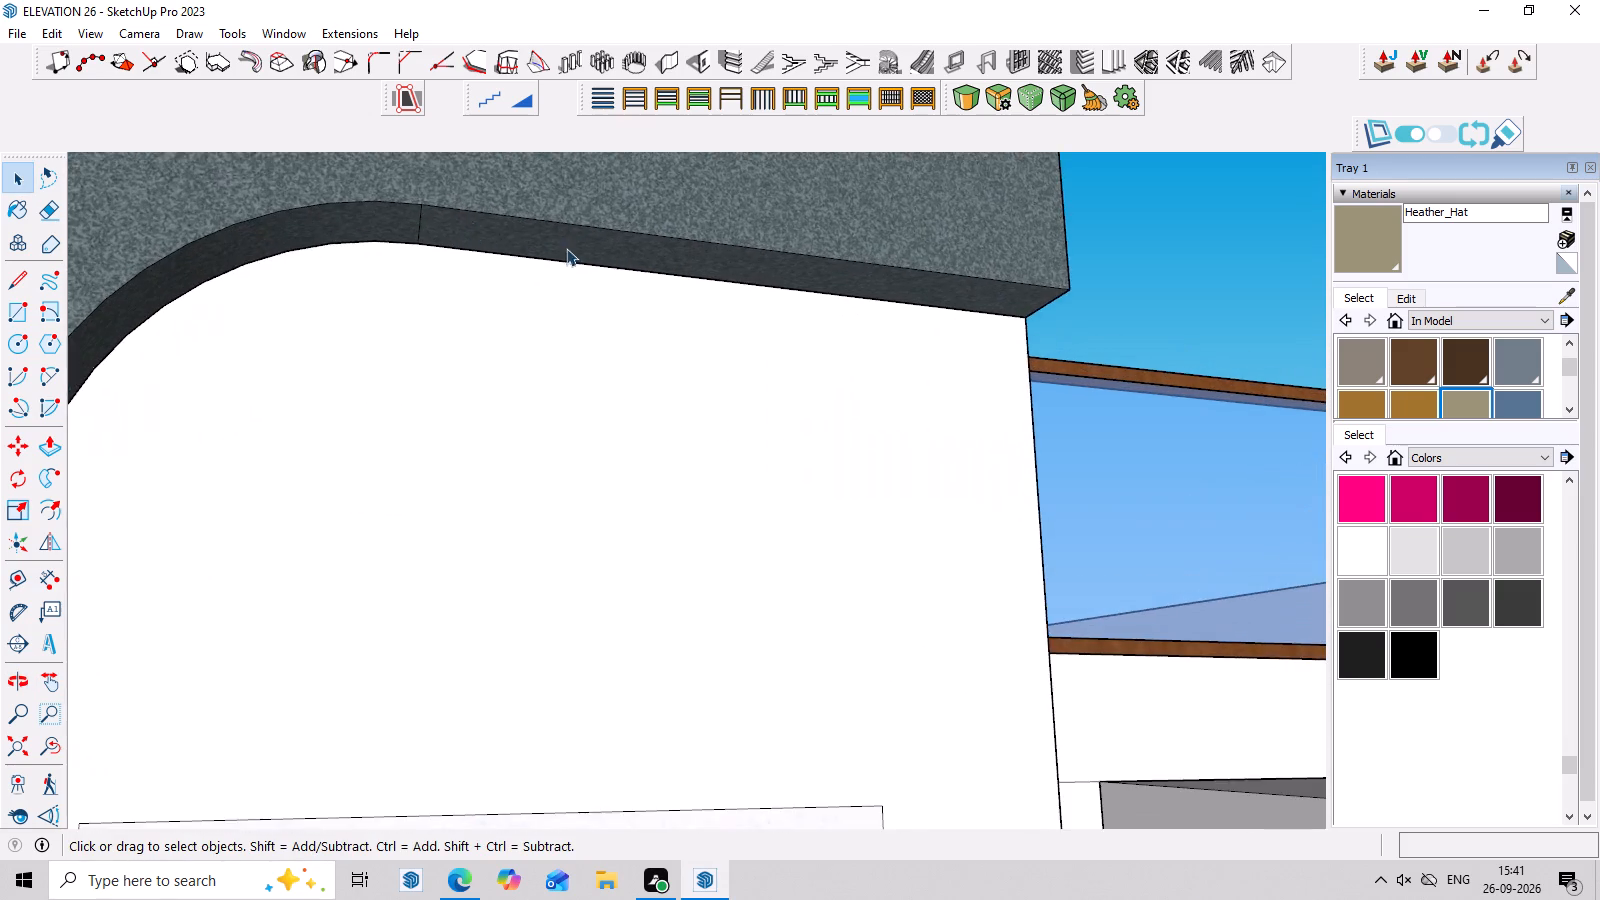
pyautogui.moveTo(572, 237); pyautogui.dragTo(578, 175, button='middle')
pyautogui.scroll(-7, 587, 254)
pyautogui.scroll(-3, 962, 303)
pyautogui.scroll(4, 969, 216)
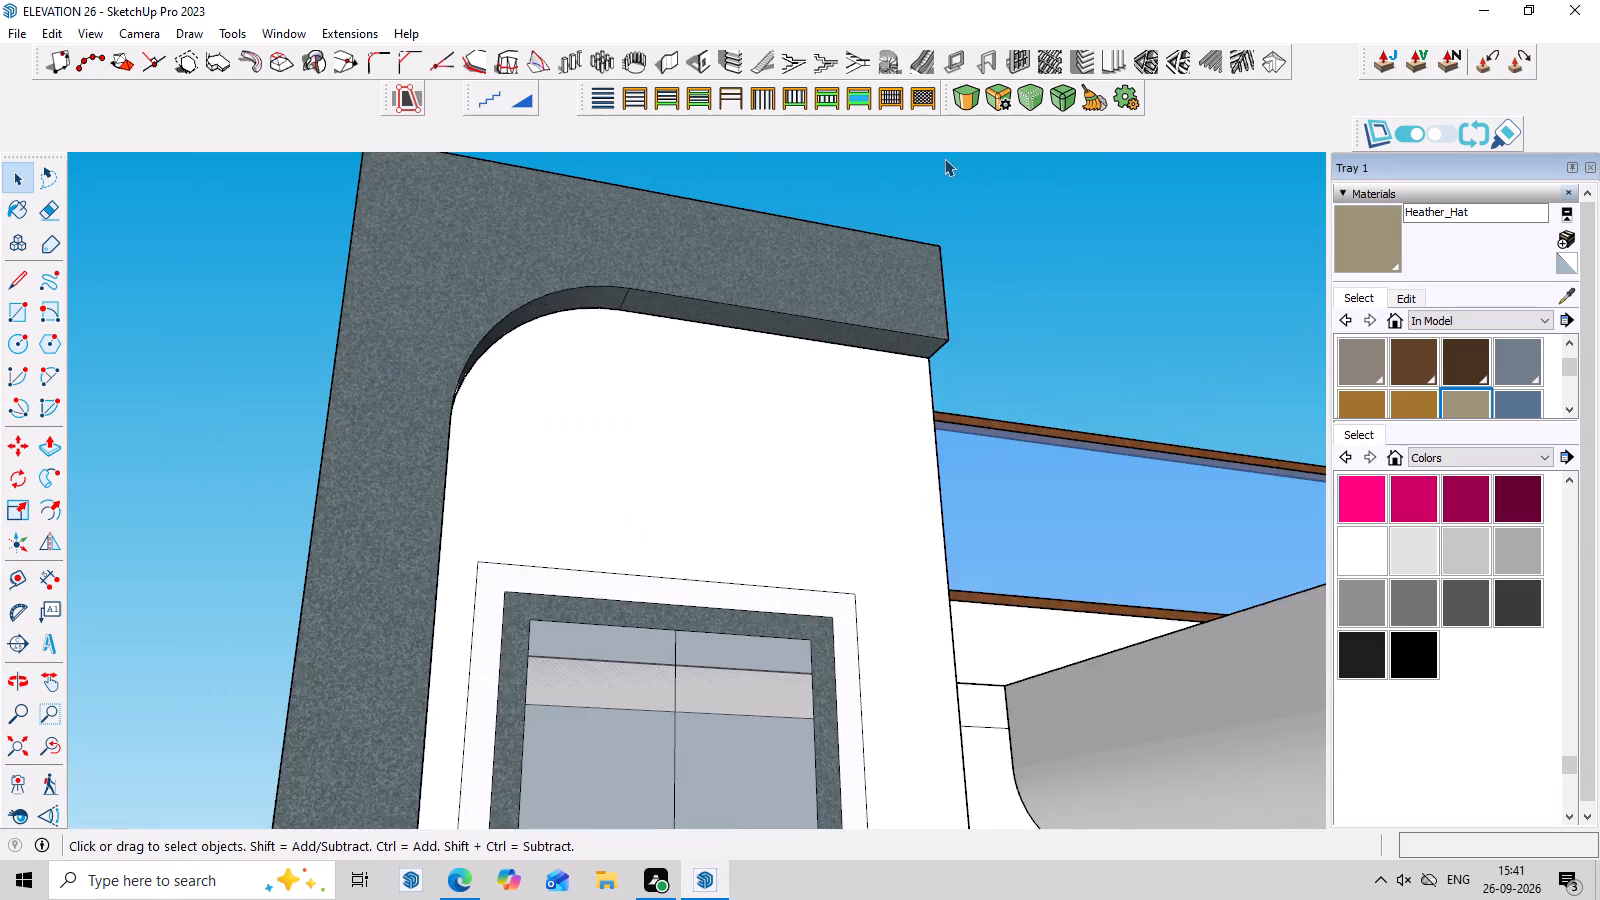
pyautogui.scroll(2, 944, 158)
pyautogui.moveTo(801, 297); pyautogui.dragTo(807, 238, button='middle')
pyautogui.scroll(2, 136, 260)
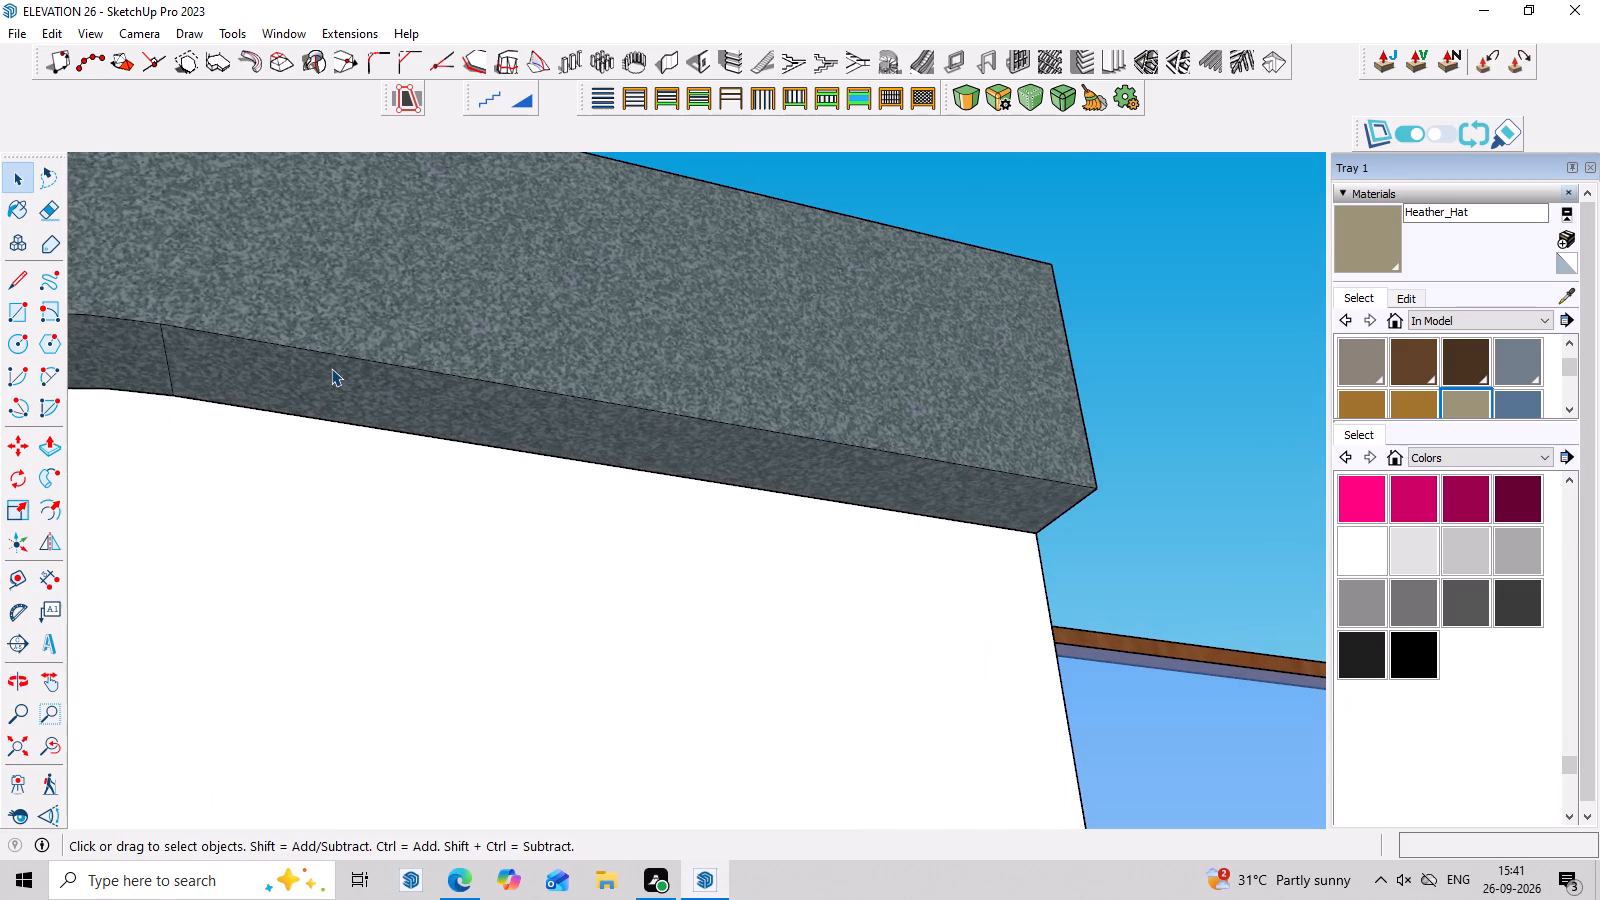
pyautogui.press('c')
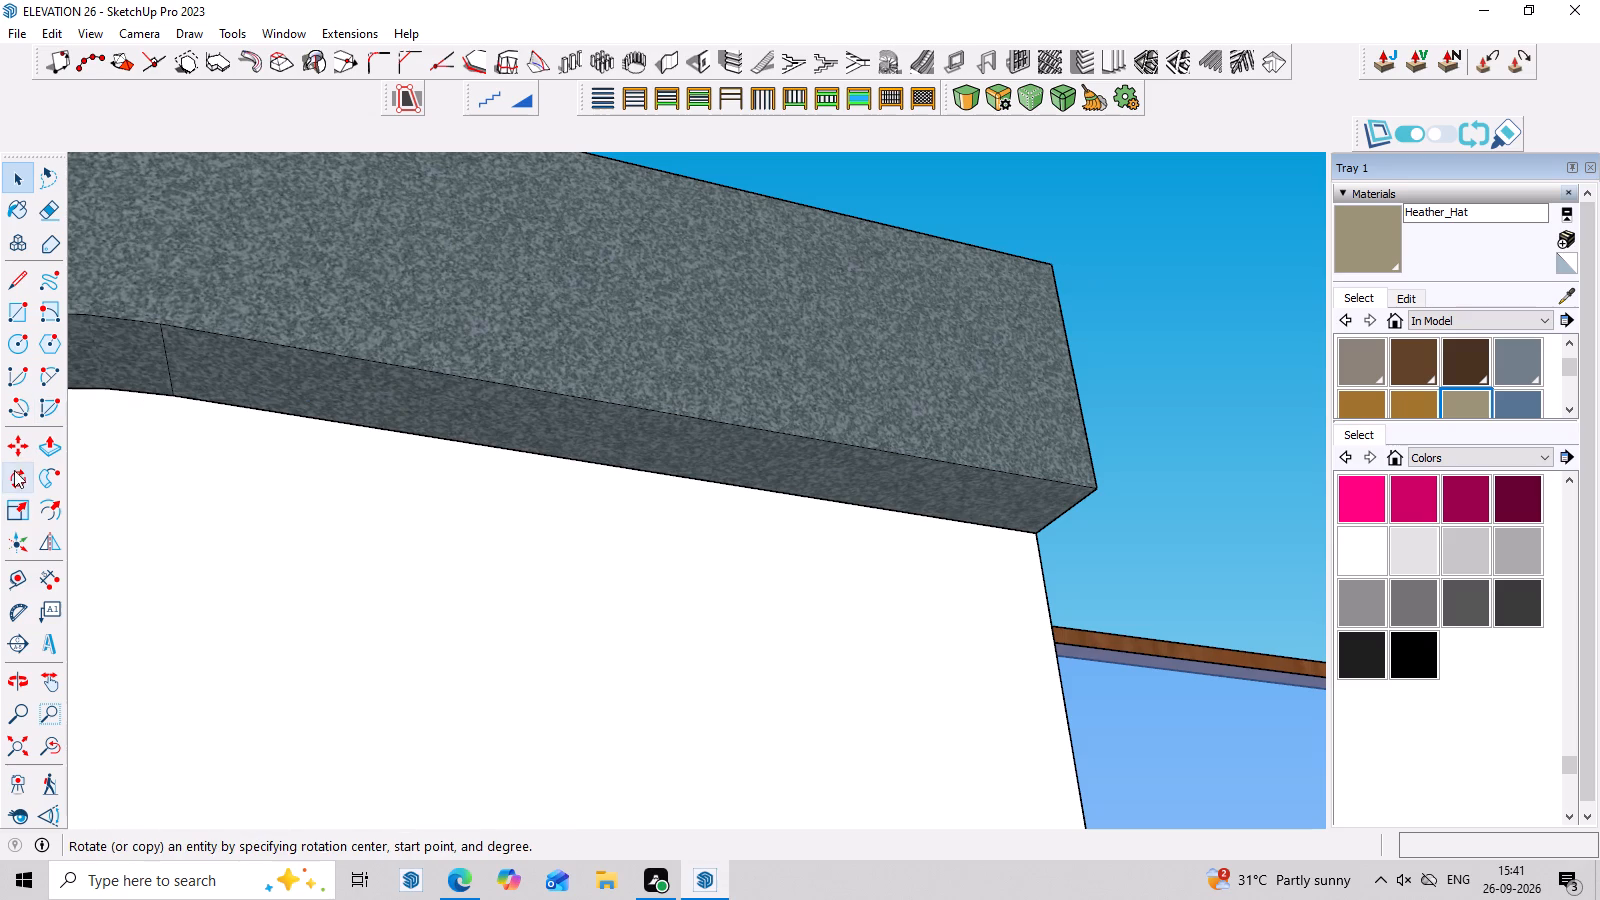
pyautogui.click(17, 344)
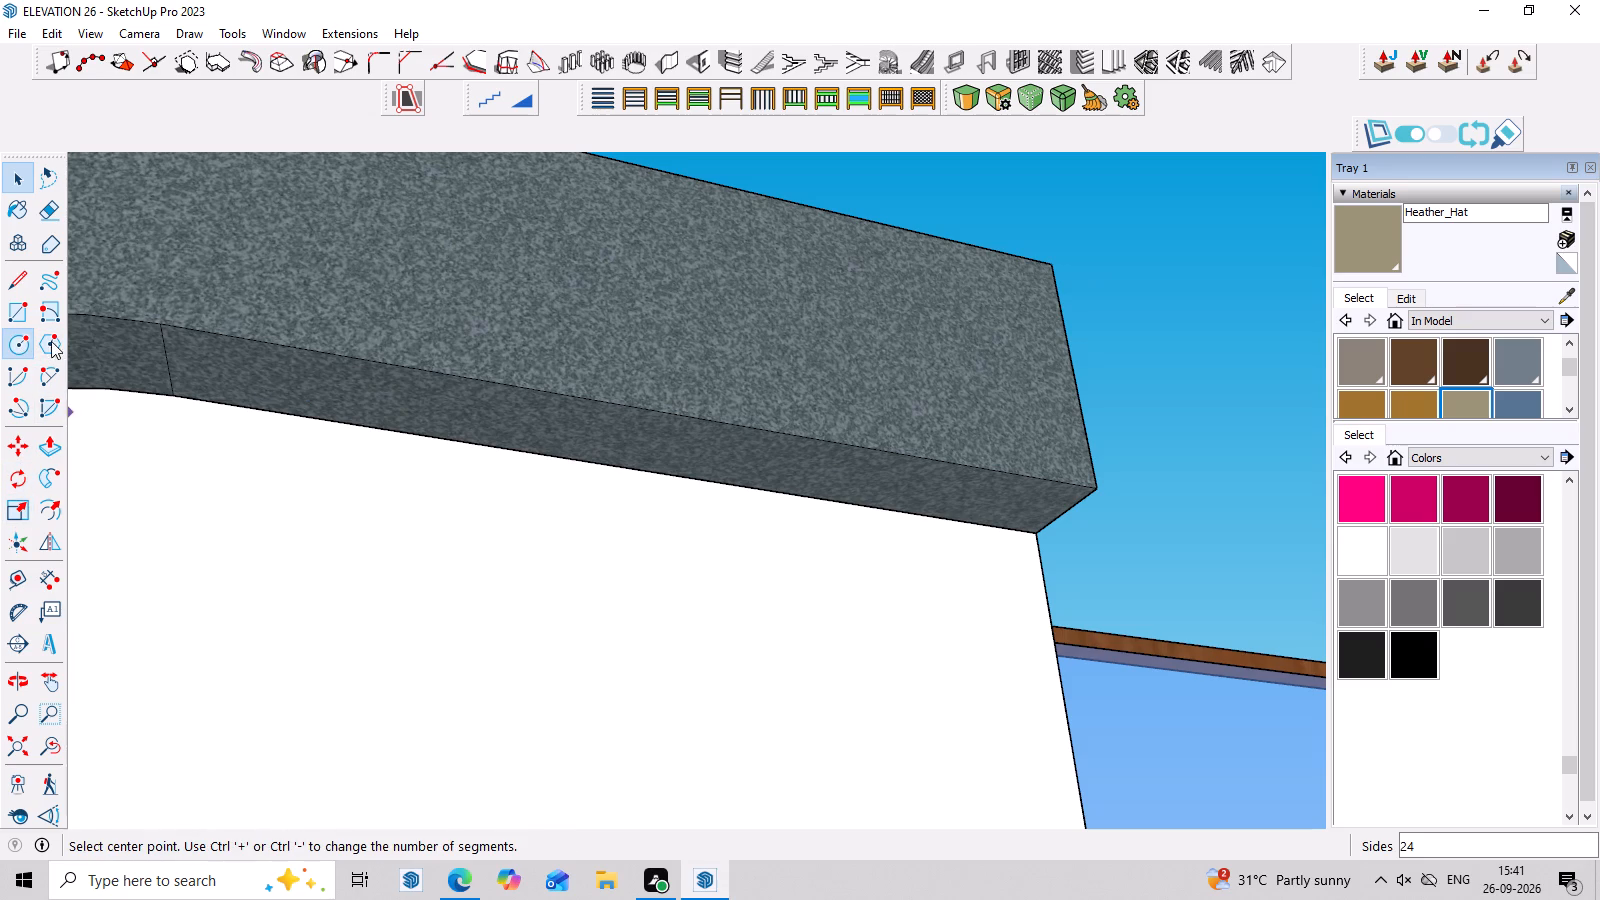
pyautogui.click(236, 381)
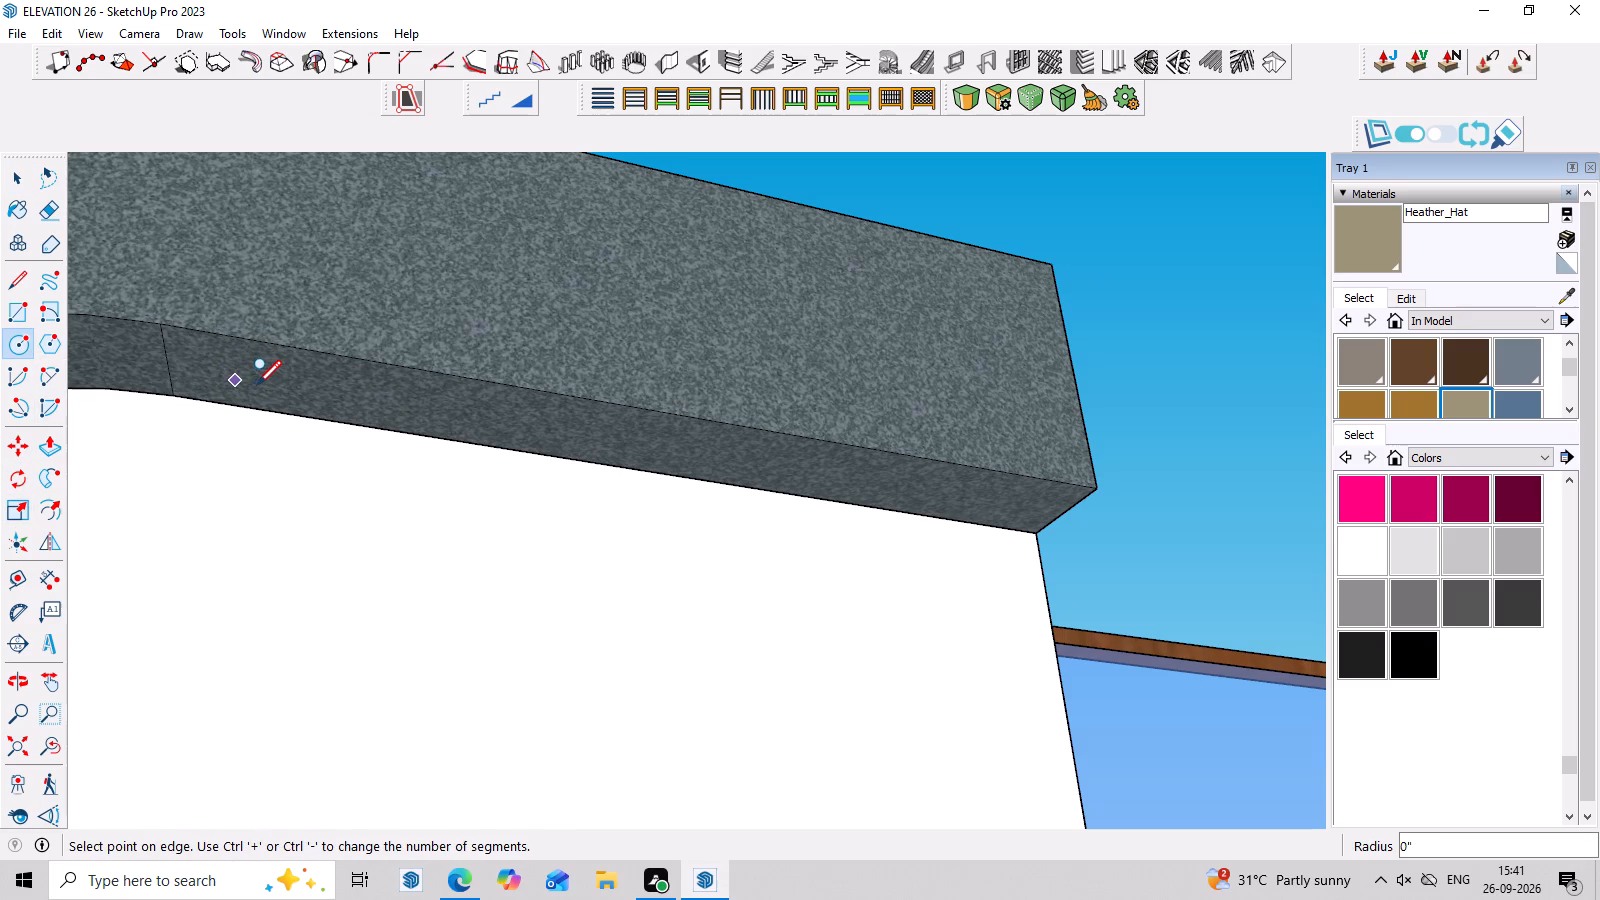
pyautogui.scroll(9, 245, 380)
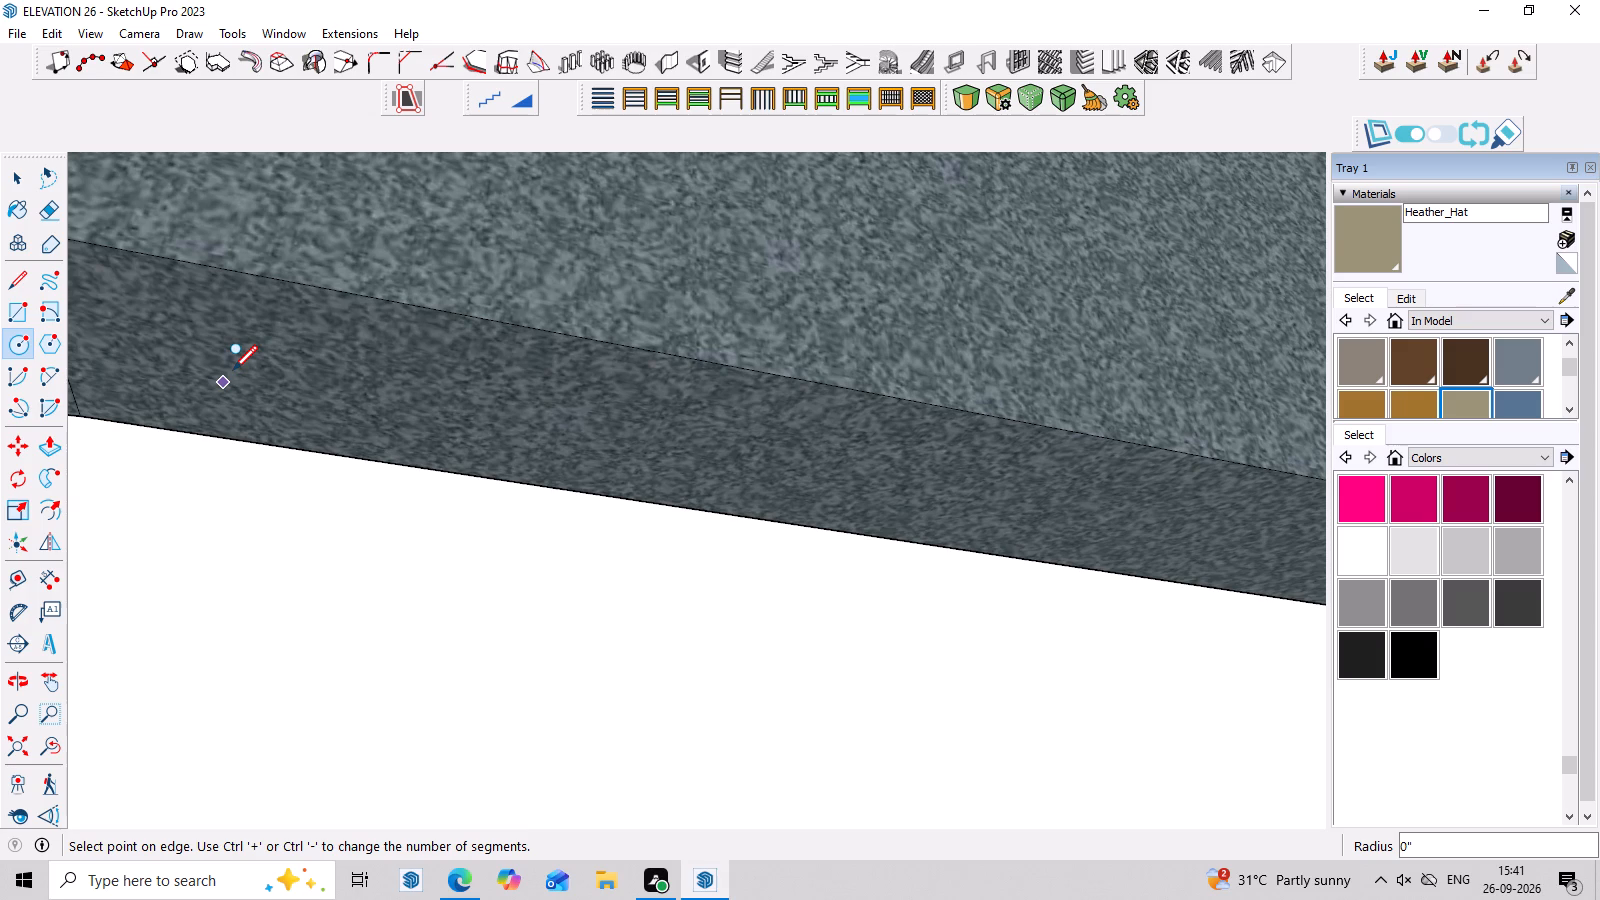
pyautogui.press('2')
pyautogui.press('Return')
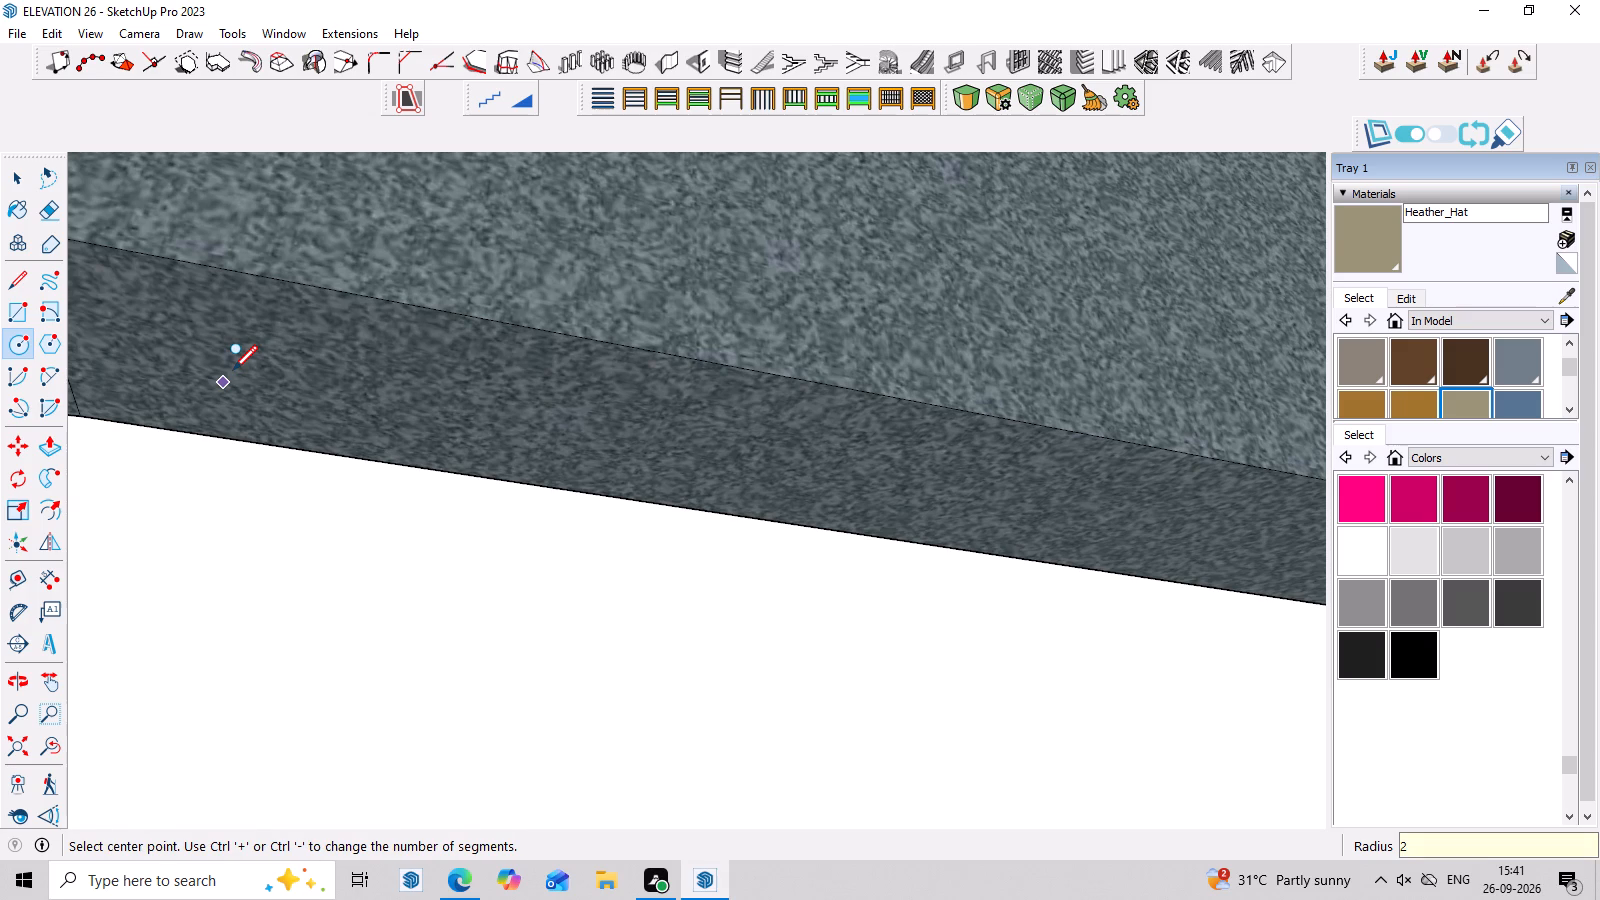
# Draw a circle of about 1" radius on the underside of the grey frame's top band, beside the curved corner.
pyautogui.click(223, 369)
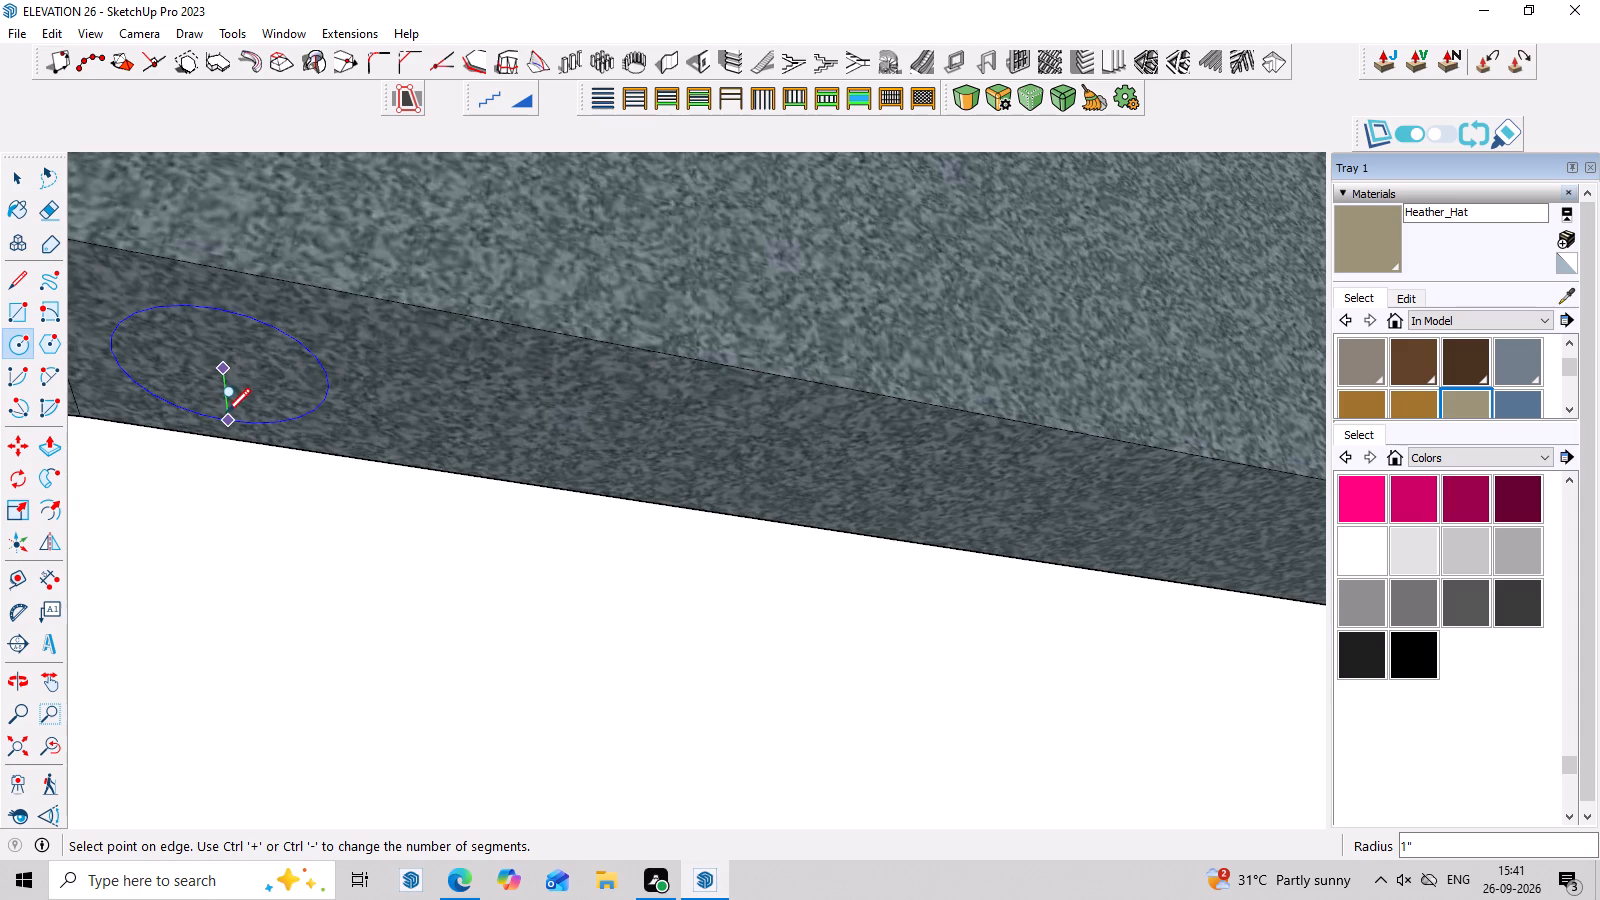
pyautogui.click(241, 425)
pyautogui.moveTo(304, 399); pyautogui.dragTo(304, 404, button='middle')
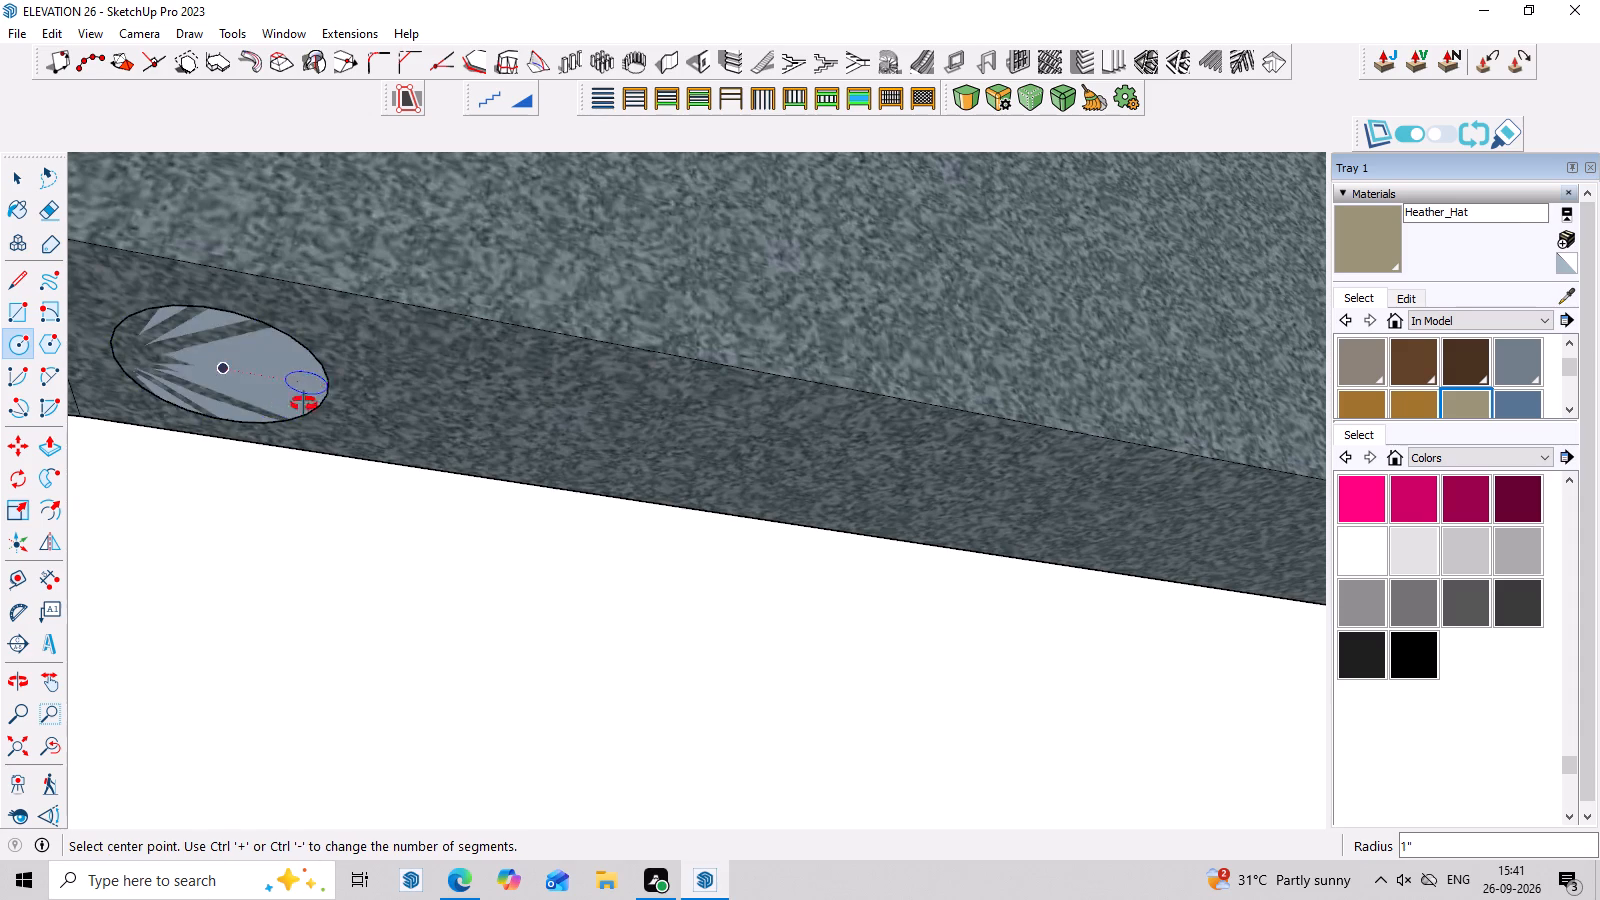
pyautogui.moveTo(304, 404); pyautogui.dragTo(305, 431, button='middle')
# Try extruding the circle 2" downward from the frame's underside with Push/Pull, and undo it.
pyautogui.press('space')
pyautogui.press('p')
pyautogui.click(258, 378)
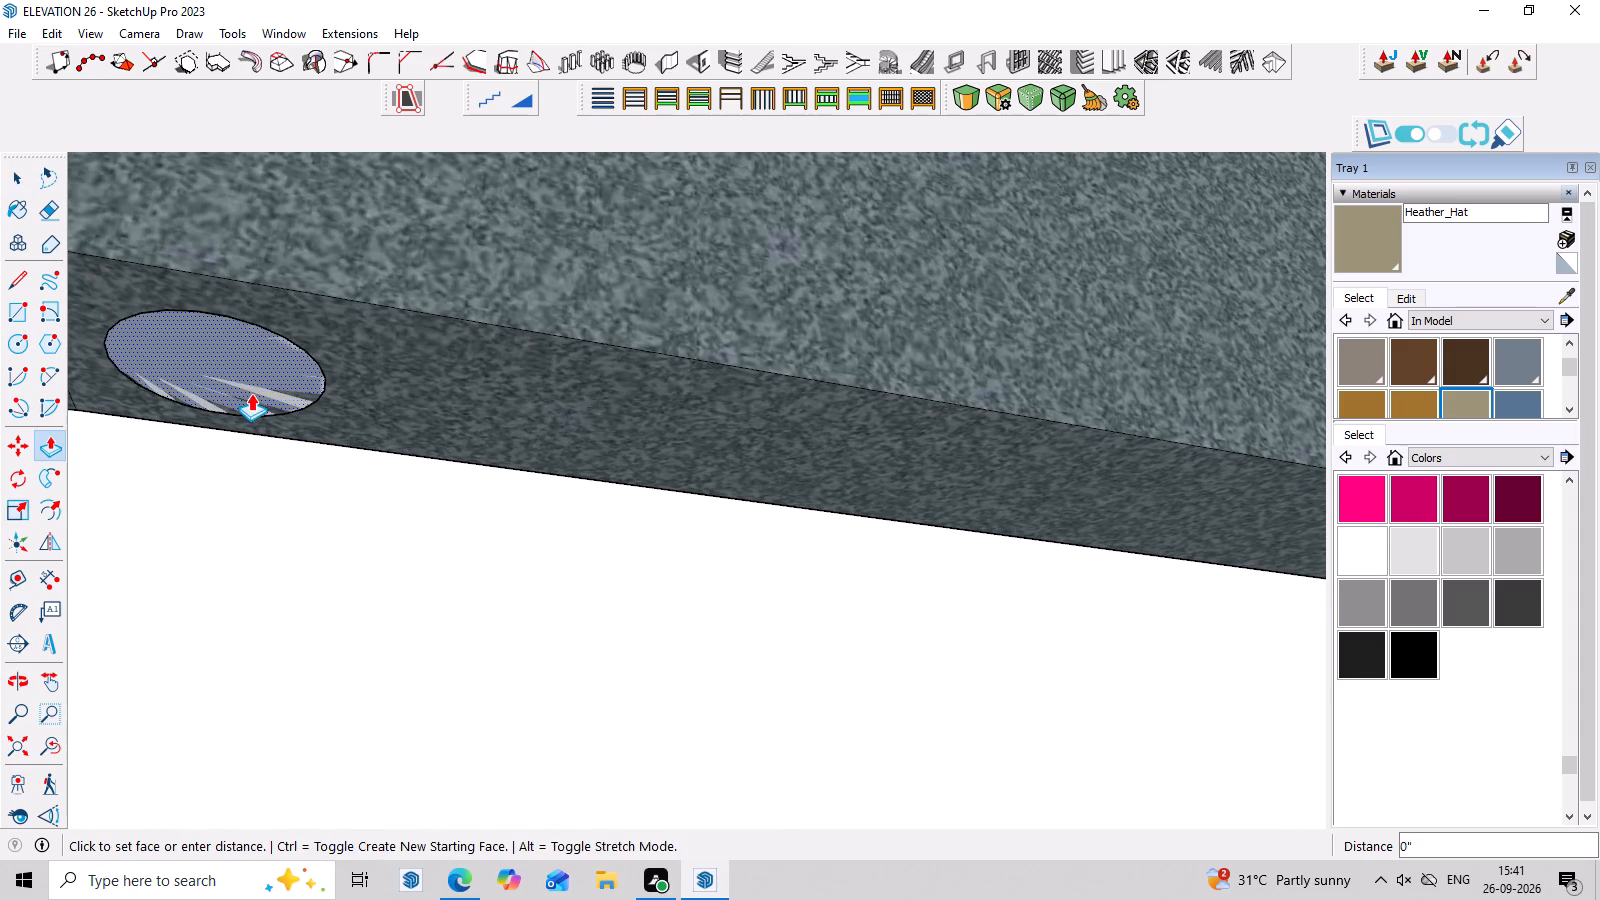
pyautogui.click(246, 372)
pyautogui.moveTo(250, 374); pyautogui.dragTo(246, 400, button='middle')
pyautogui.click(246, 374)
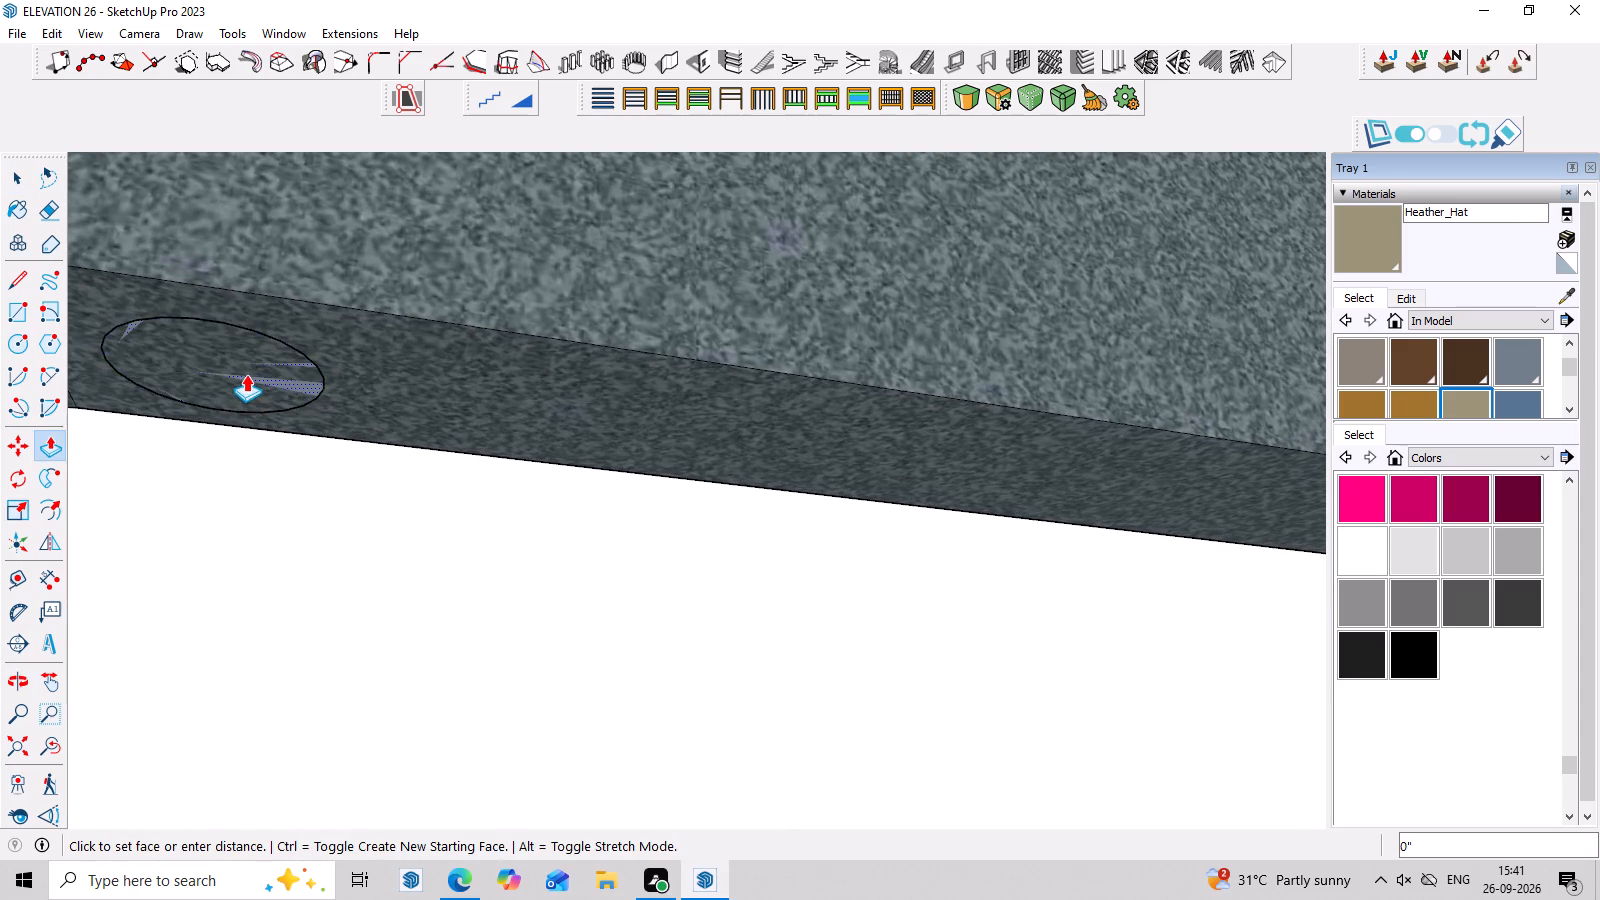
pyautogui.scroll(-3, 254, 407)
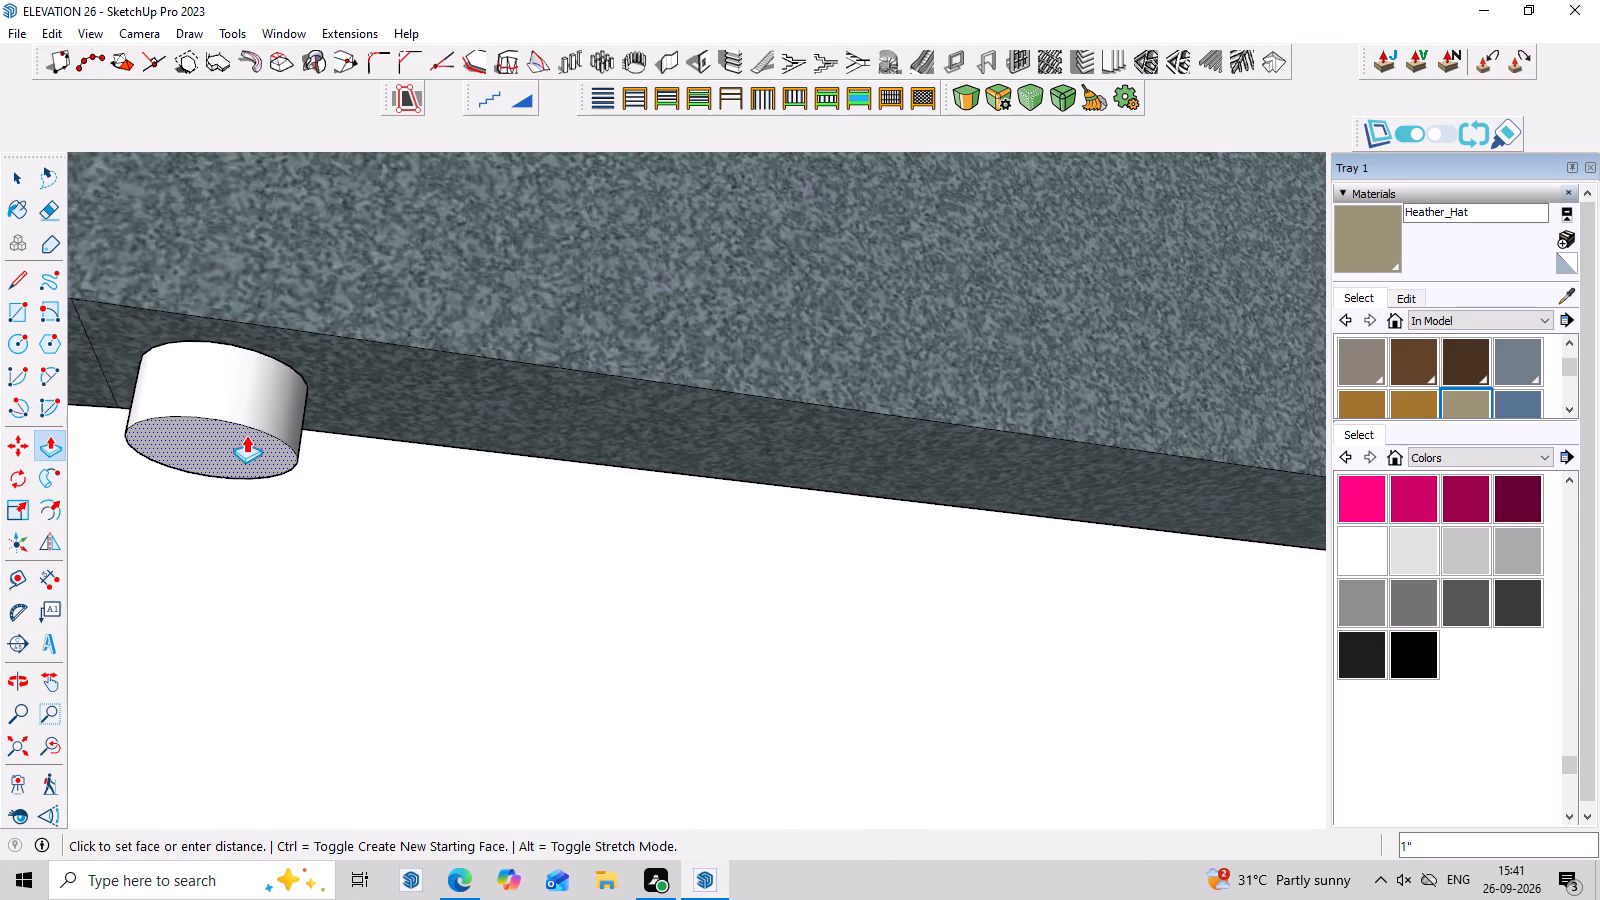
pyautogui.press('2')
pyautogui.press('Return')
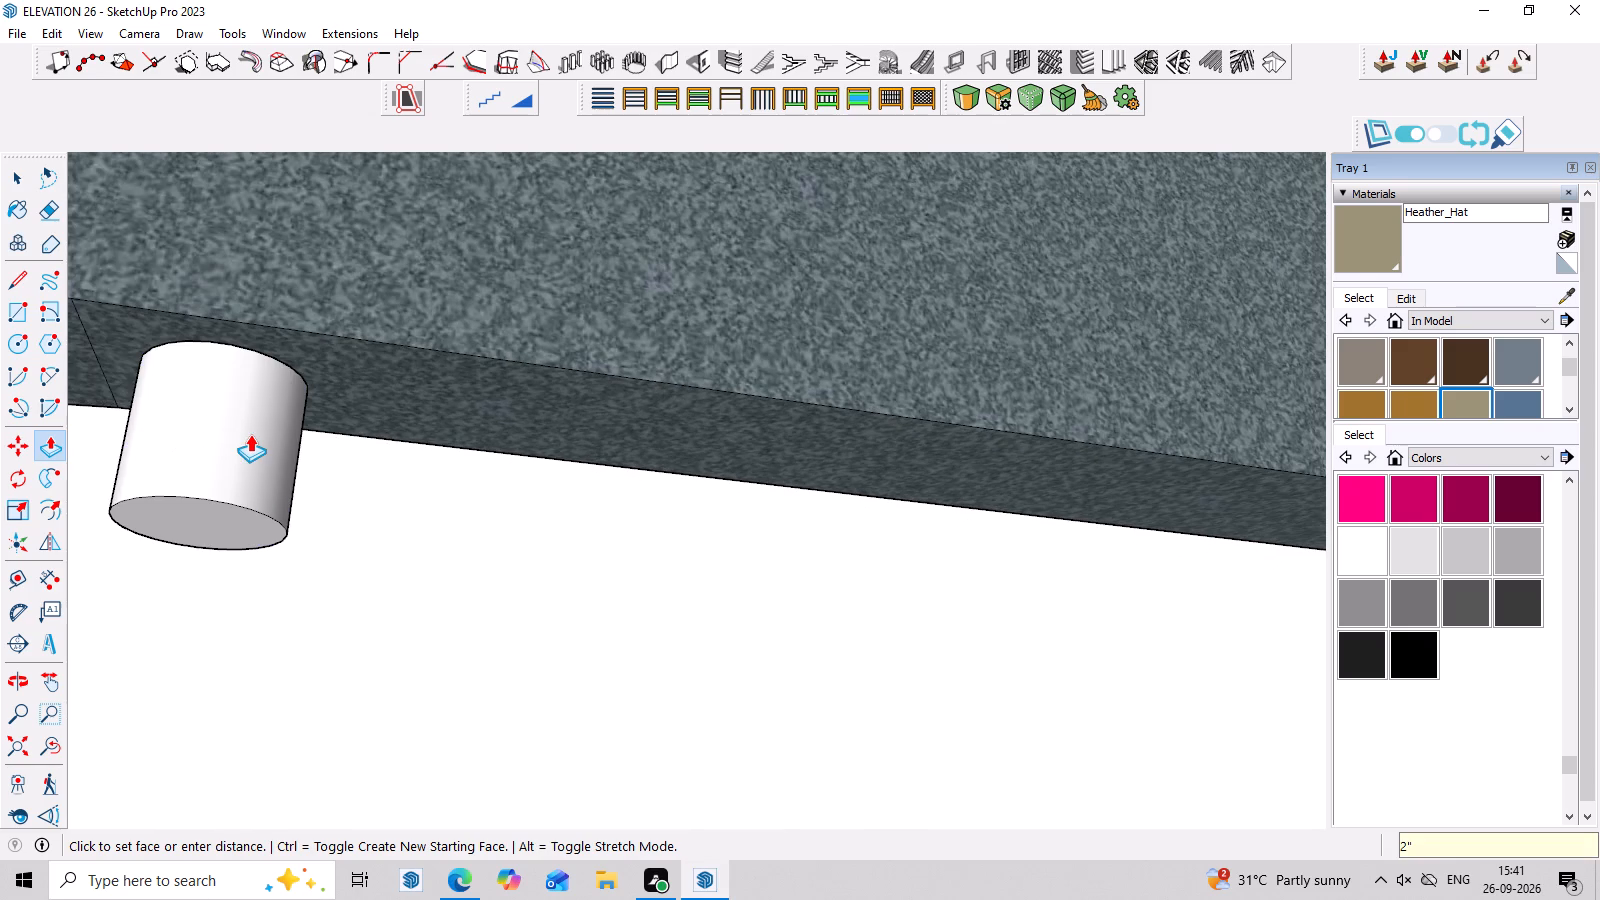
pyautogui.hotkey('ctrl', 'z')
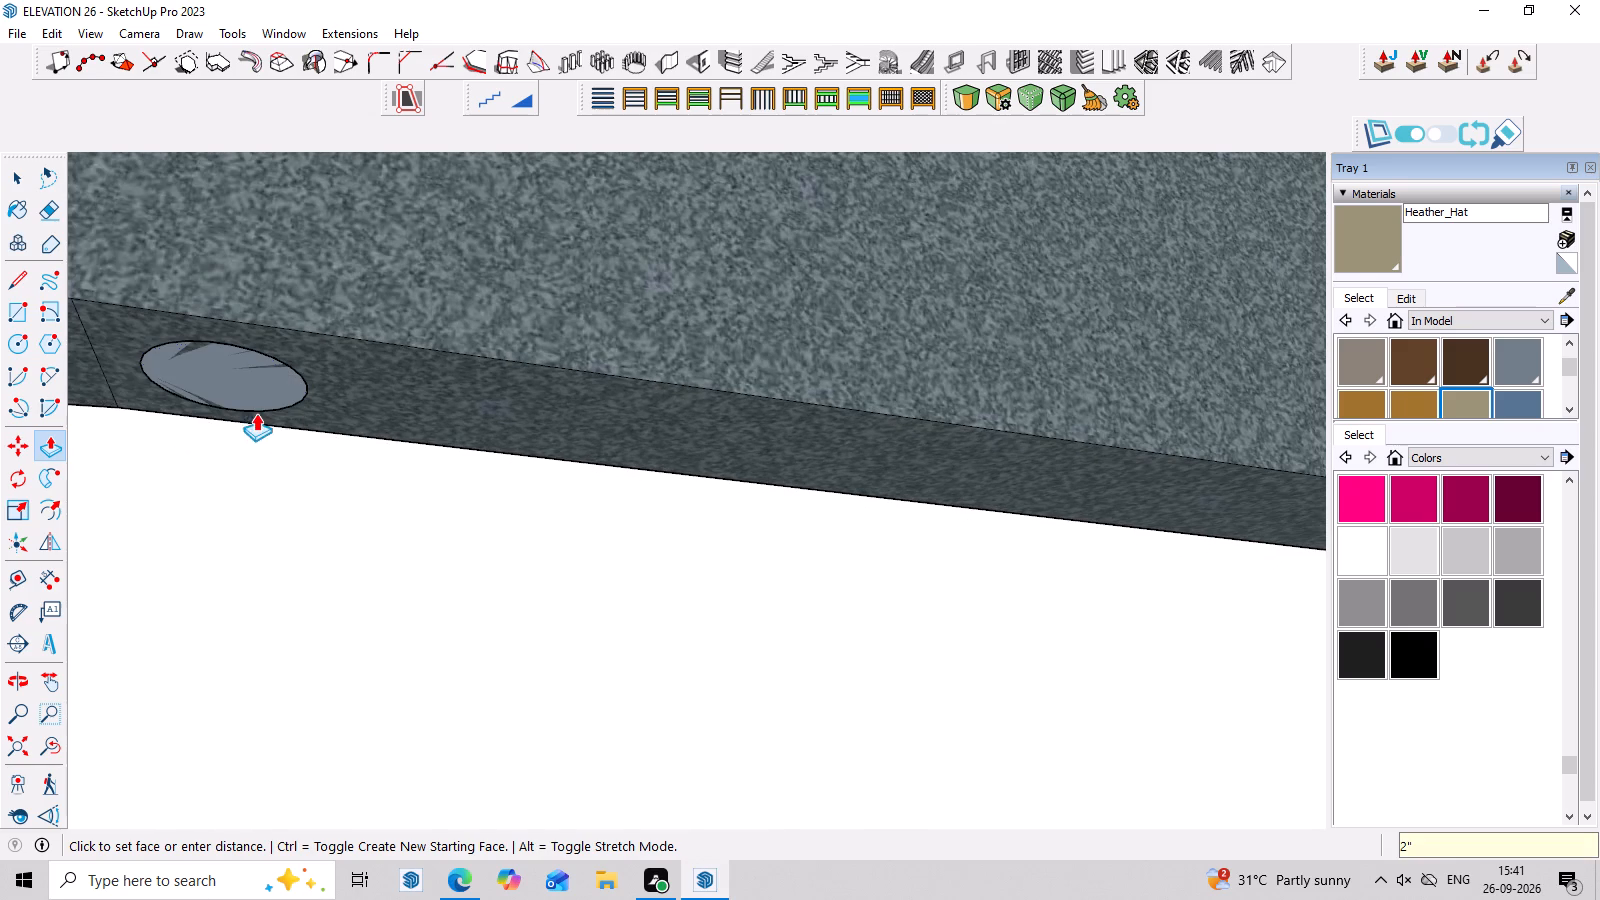
# Extrude the circle 1" downward from the frame's underside to form a short cylinder.
pyautogui.click(254, 382)
pyautogui.press('1')
pyautogui.press('Return')
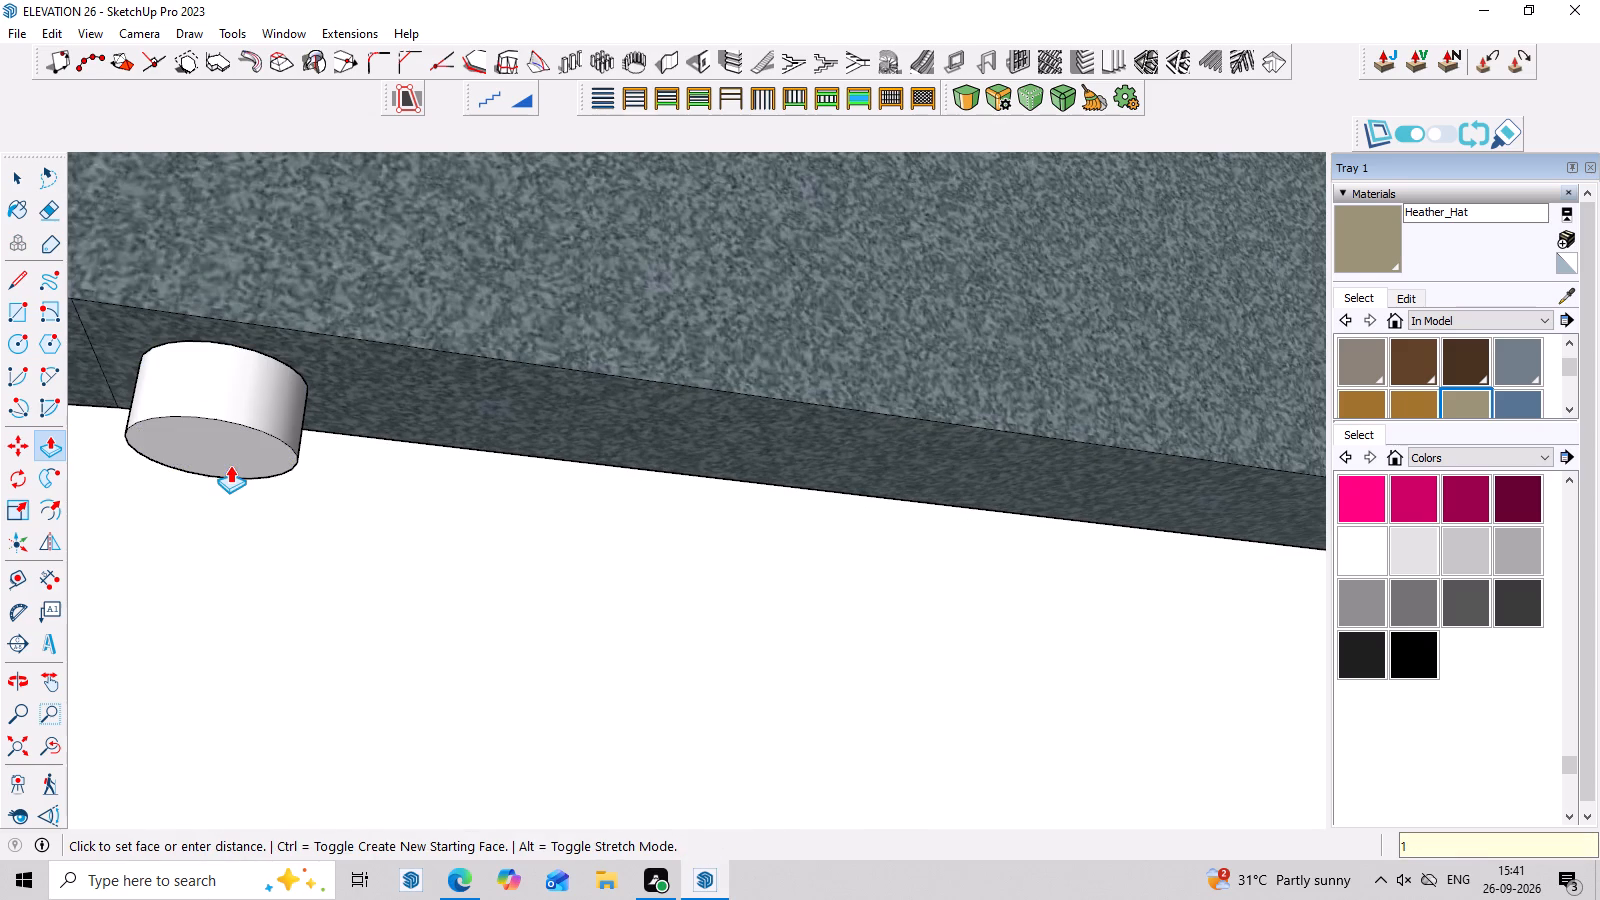
# Copy the short cylinder about 1' 5" along the underside of the top band, toward the frame's free end.
pyautogui.scroll(-17, 346, 438)
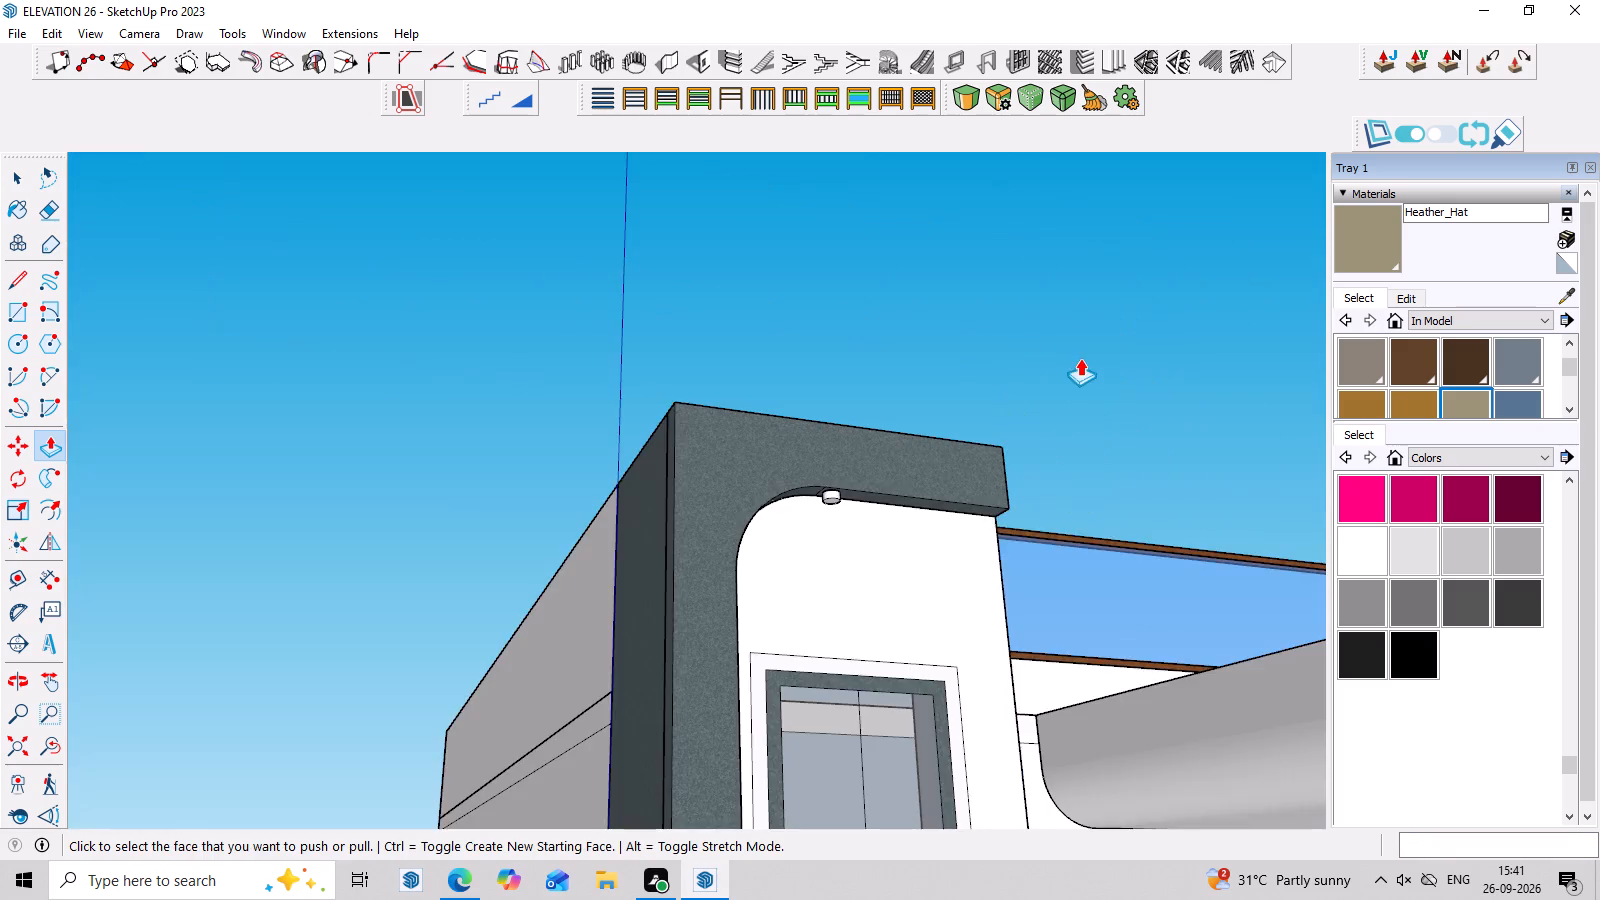
pyautogui.moveTo(1080, 361); pyautogui.dragTo(901, 741, button='middle')
pyautogui.scroll(4, 1059, 652)
pyautogui.scroll(-5, 1036, 538)
pyautogui.moveTo(1043, 522); pyautogui.dragTo(1062, 256, button='middle')
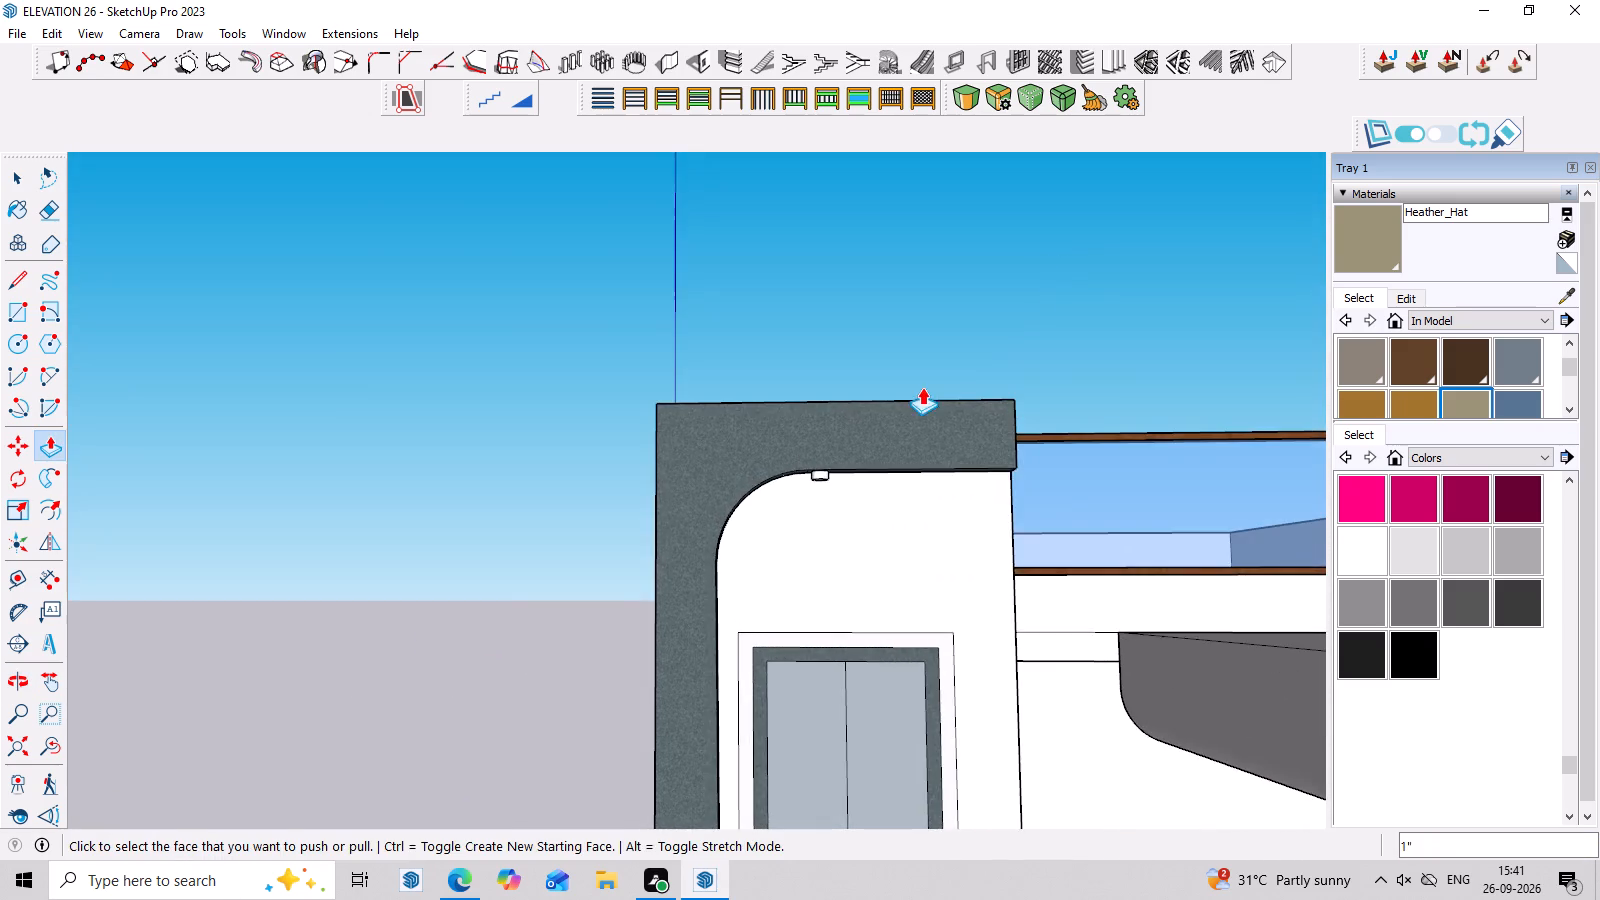
pyautogui.scroll(4, 922, 388)
pyautogui.moveTo(971, 535); pyautogui.dragTo(985, 348, button='middle')
pyautogui.press('space')
pyautogui.tripleClick(692, 570)
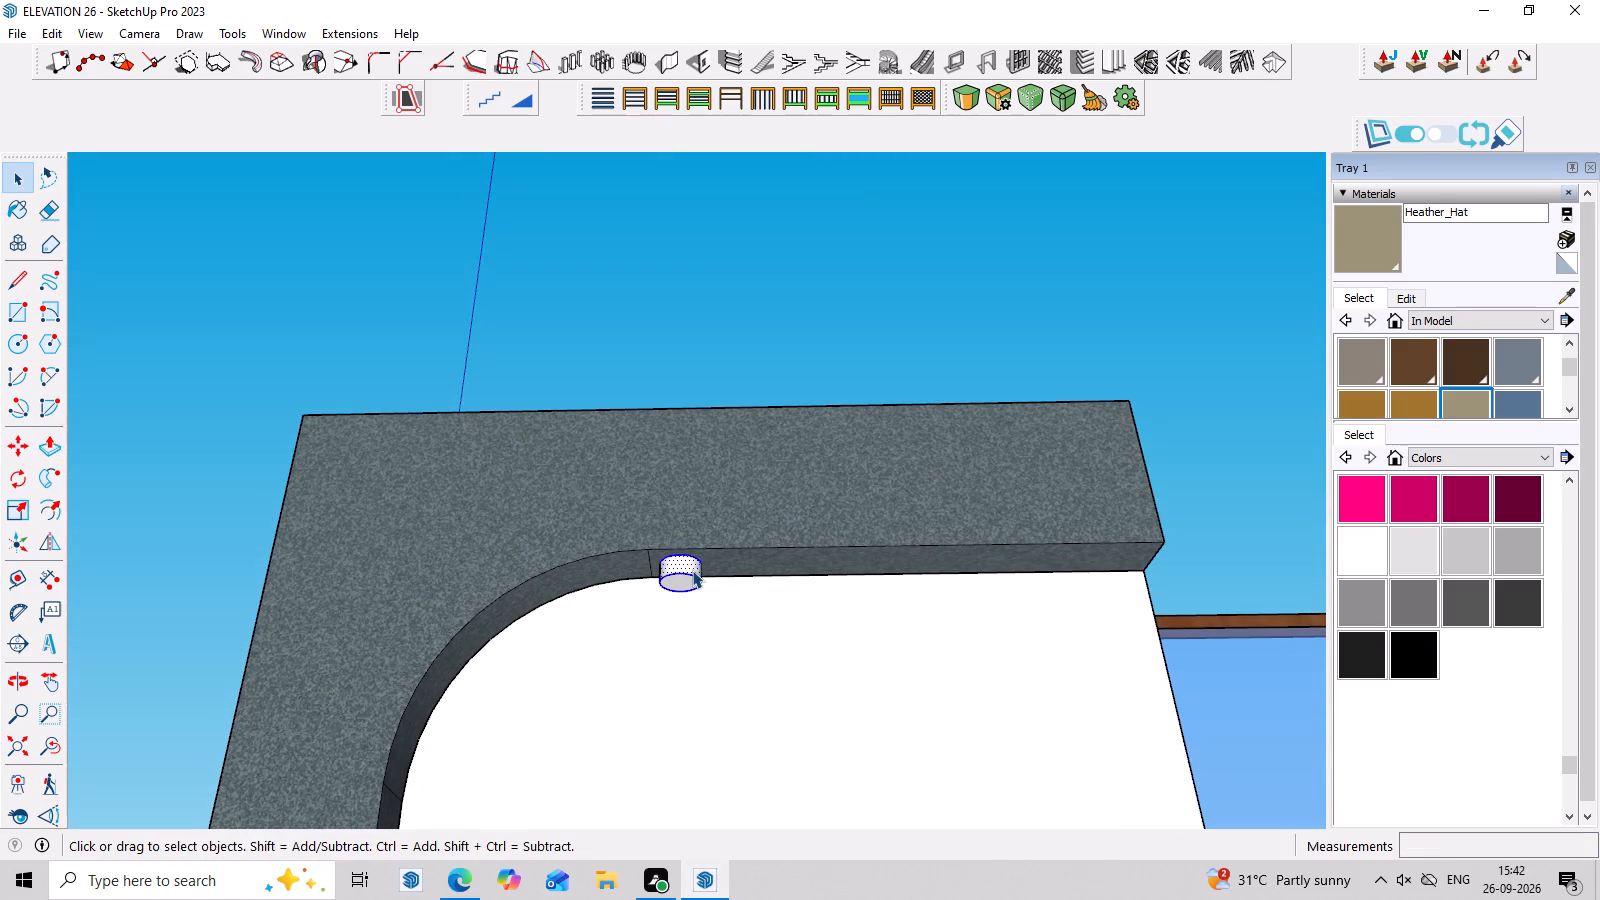
pyautogui.press('m')
pyautogui.click(692, 570)
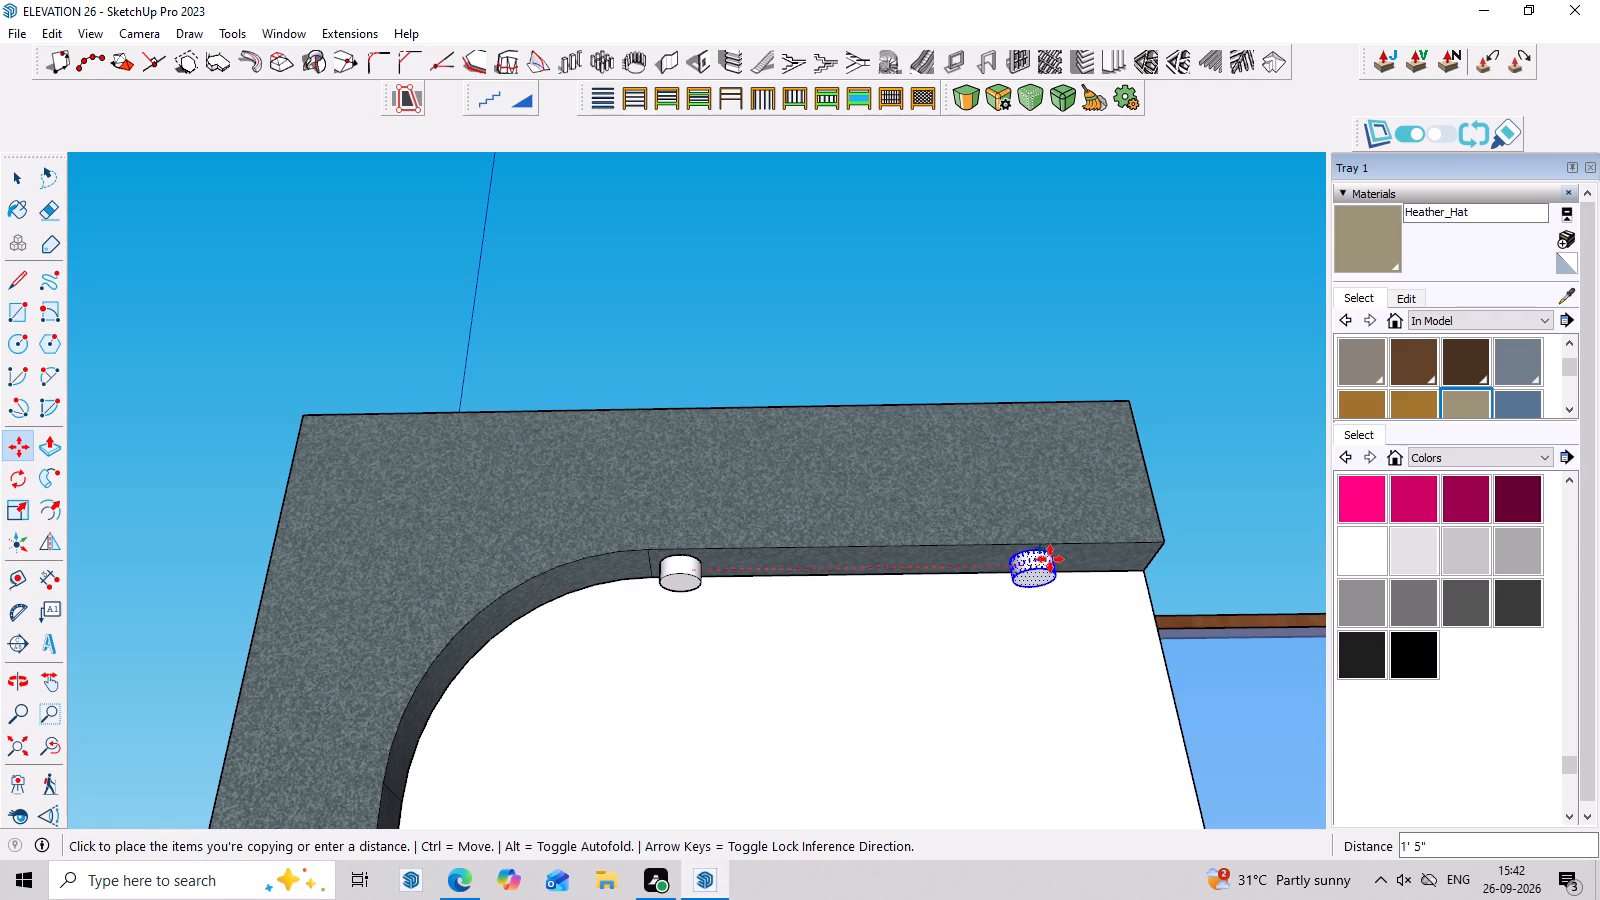
pyautogui.click(1051, 557)
pyautogui.scroll(-4, 955, 633)
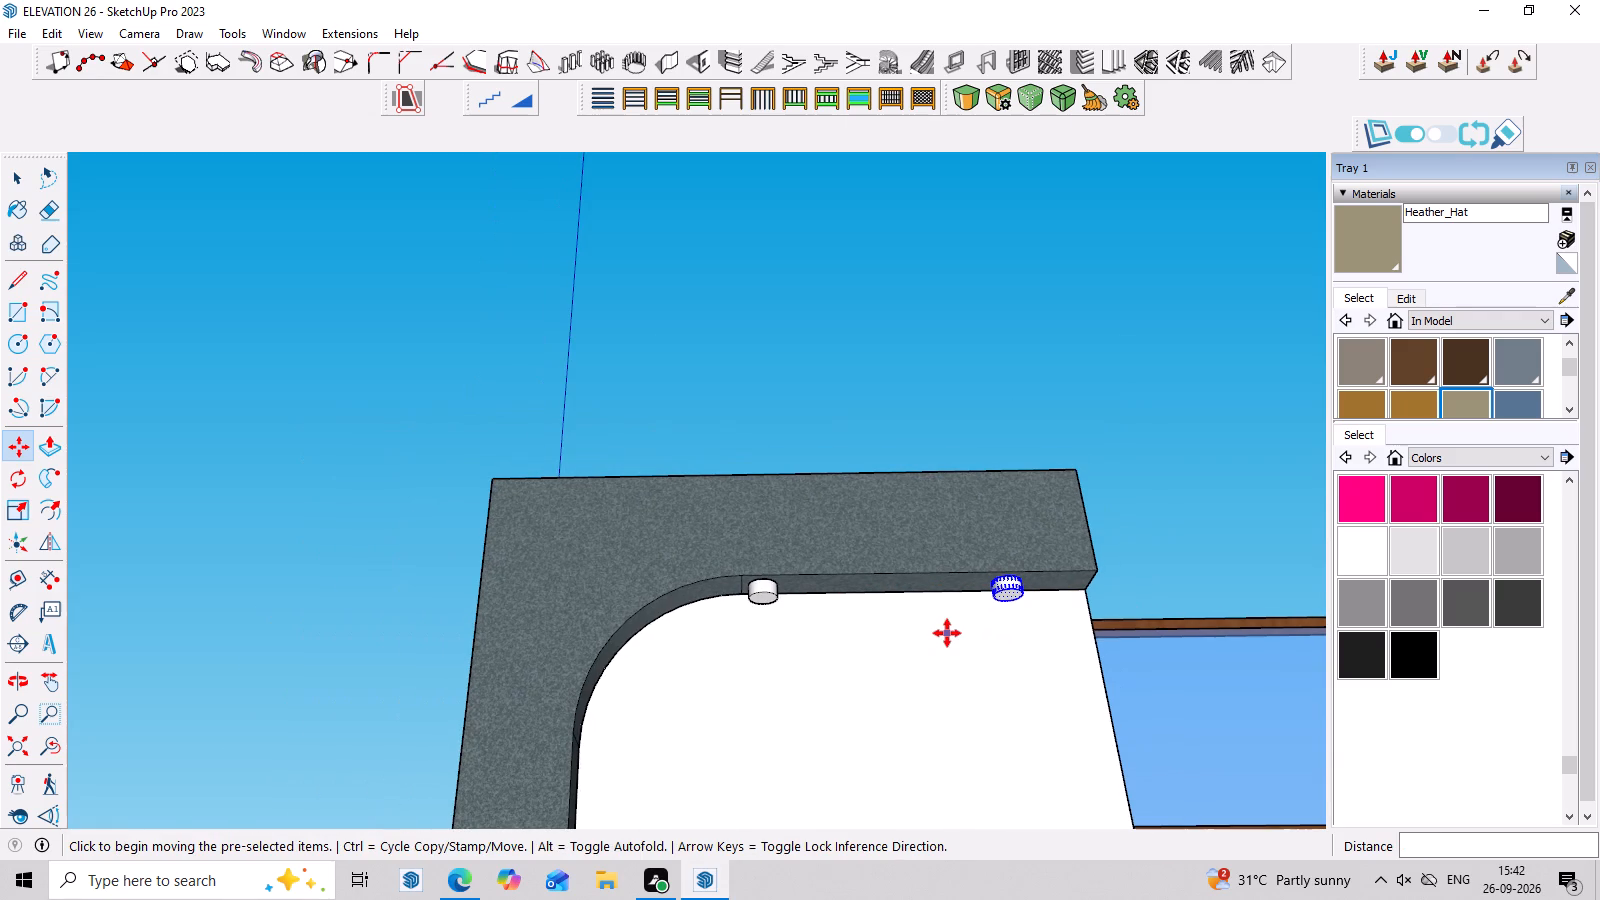
pyautogui.scroll(-3, 1421, 430)
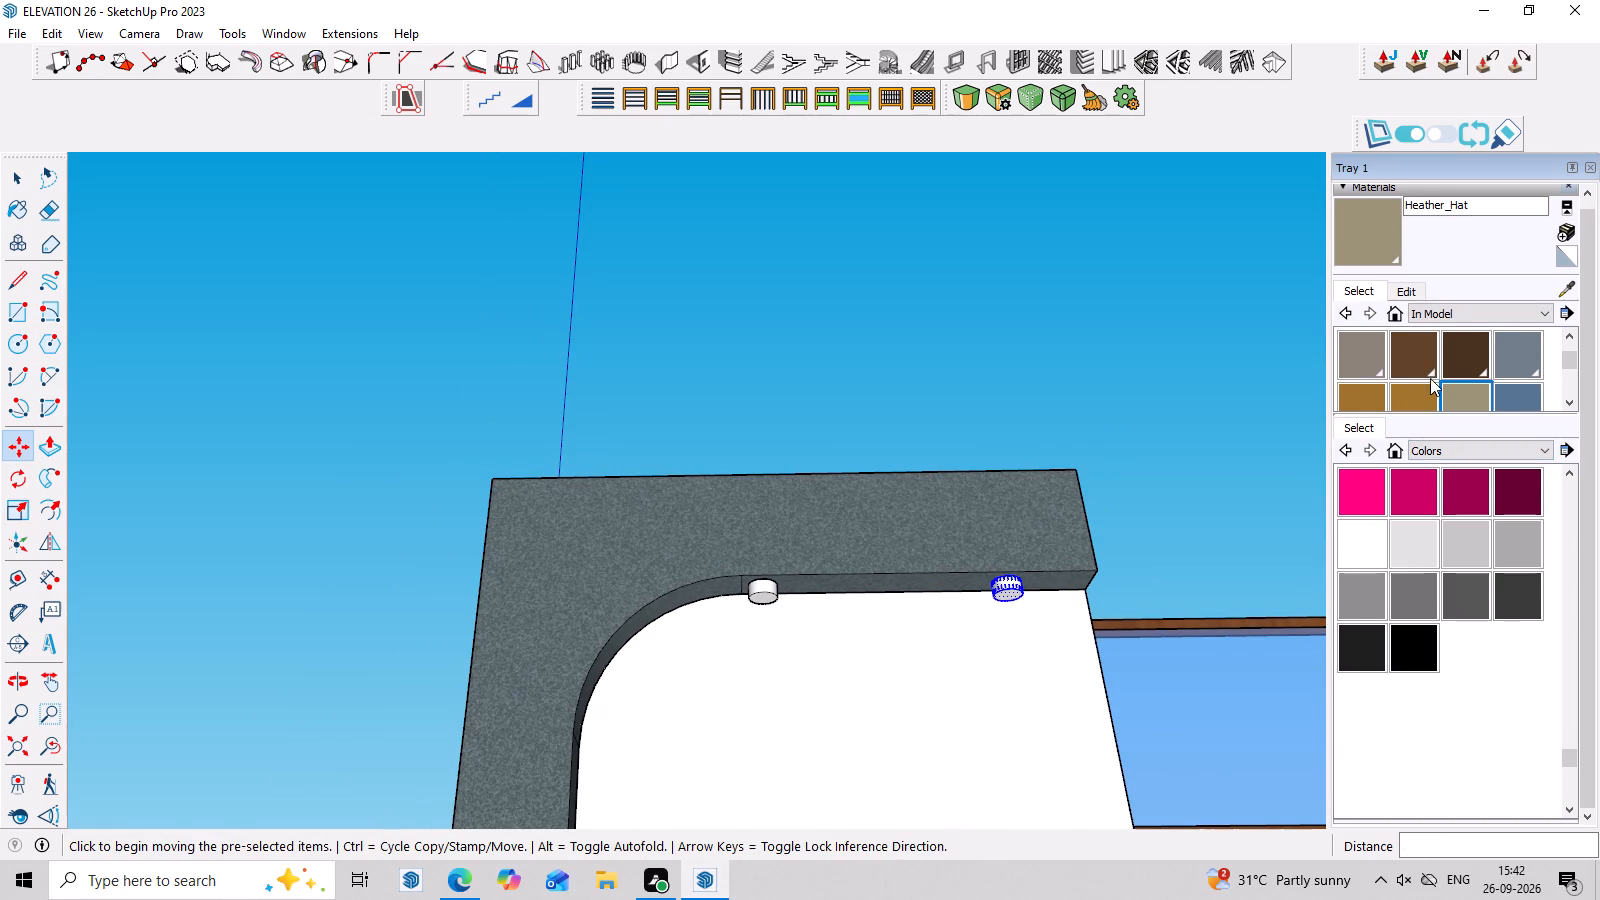
# Paint both short cylinders beneath the grey frame's top band with the yellow material Color D04.
pyautogui.scroll(-6, 1430, 378)
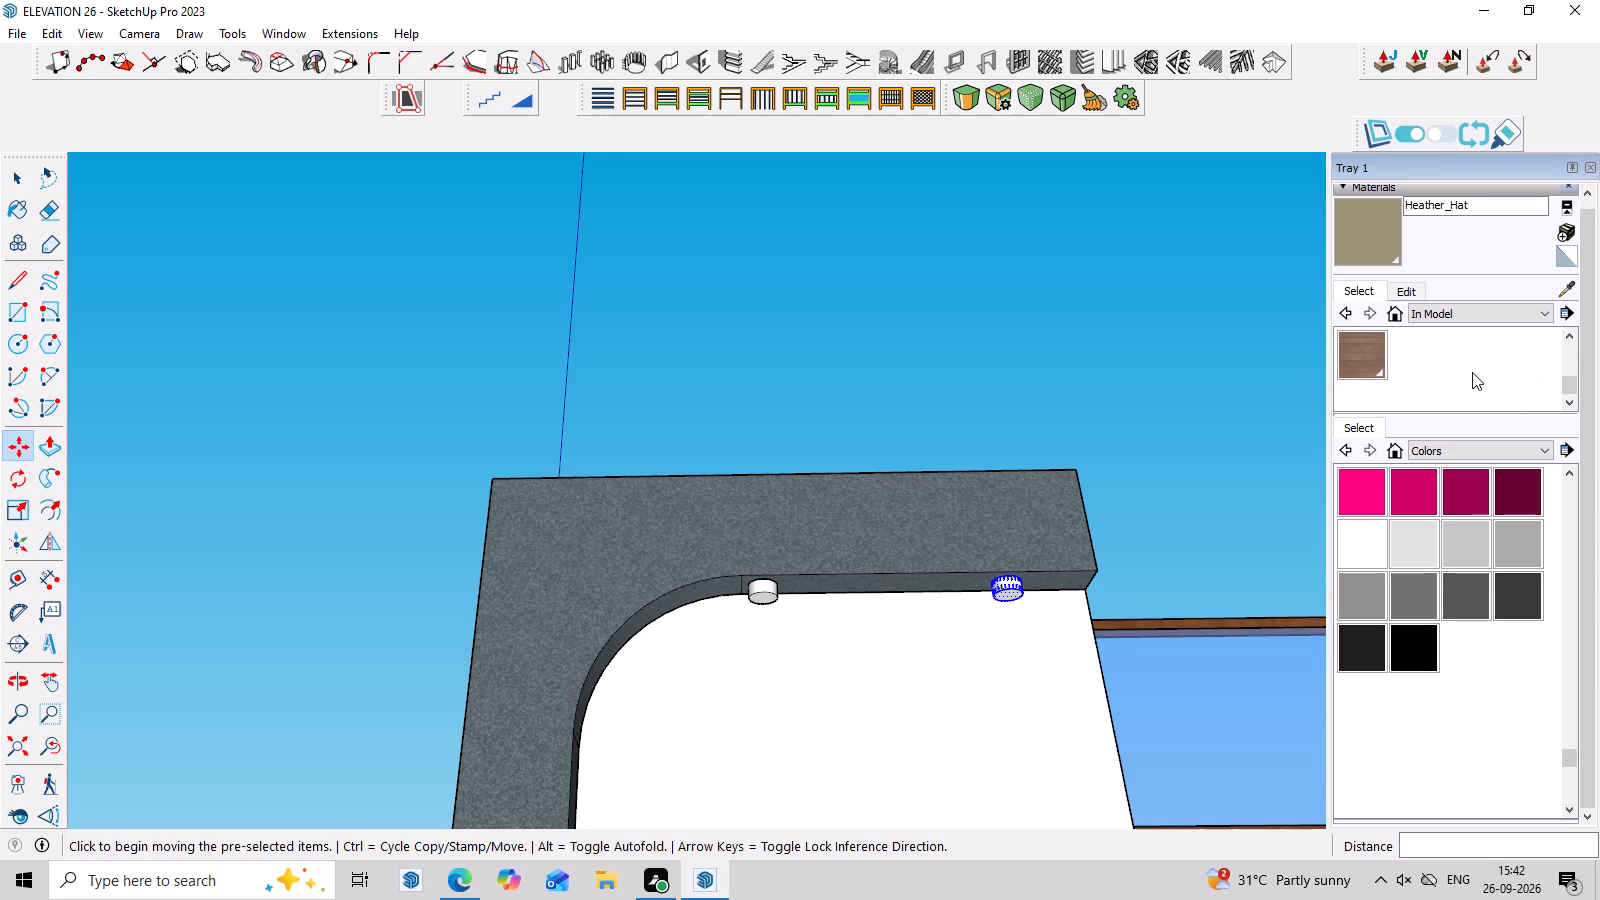
pyautogui.scroll(-1, 1448, 359)
pyautogui.scroll(9, 1448, 359)
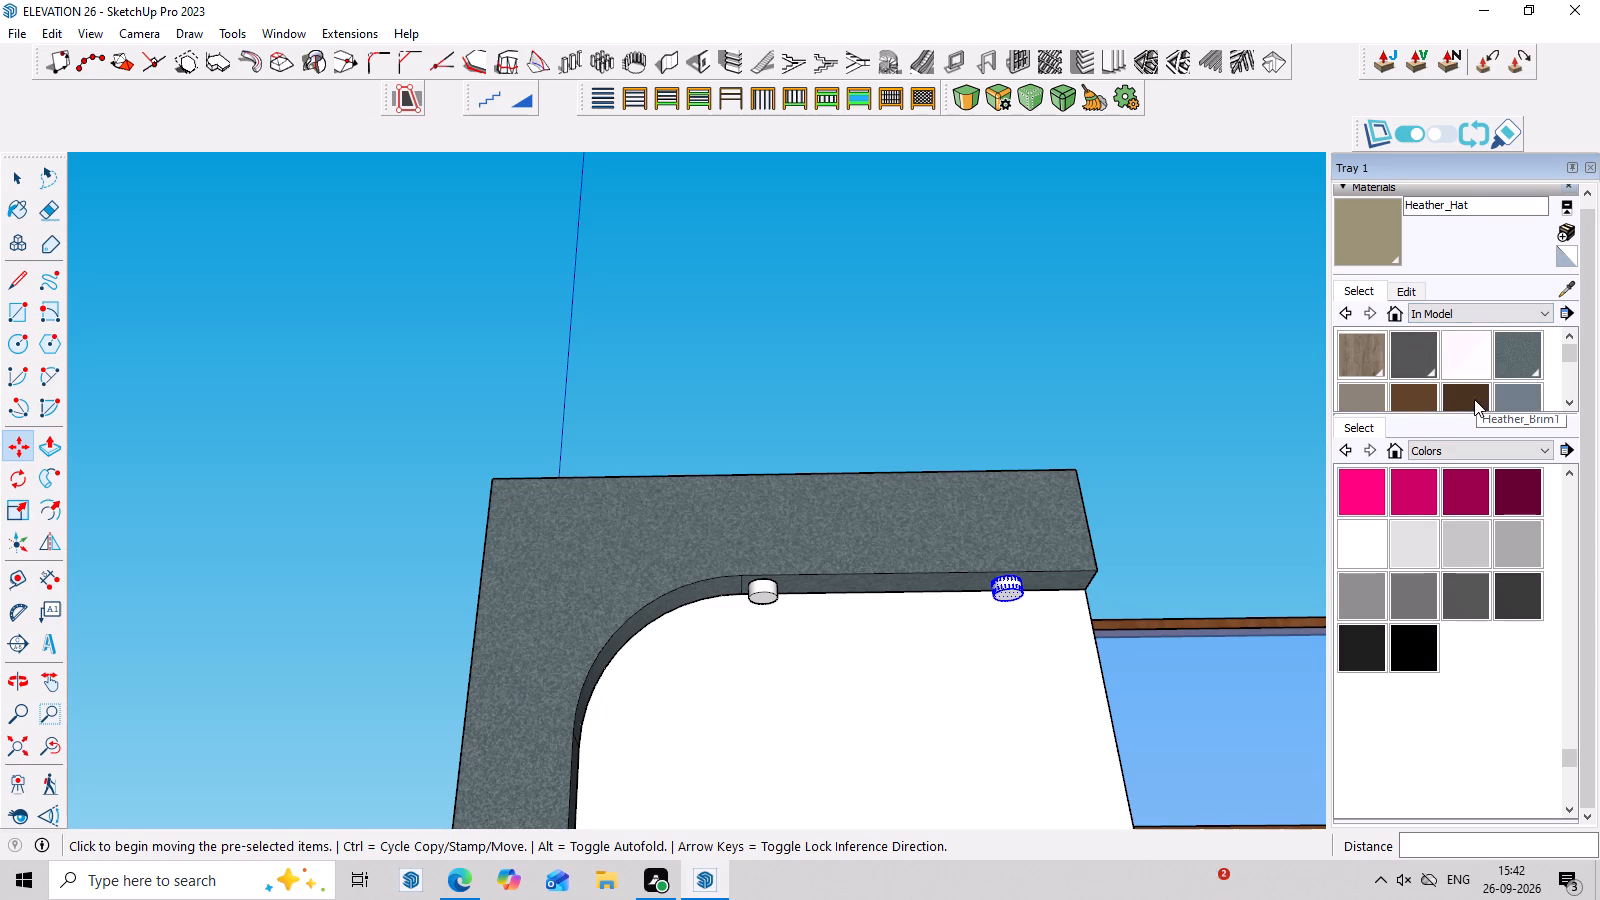
pyautogui.scroll(-6, 1495, 396)
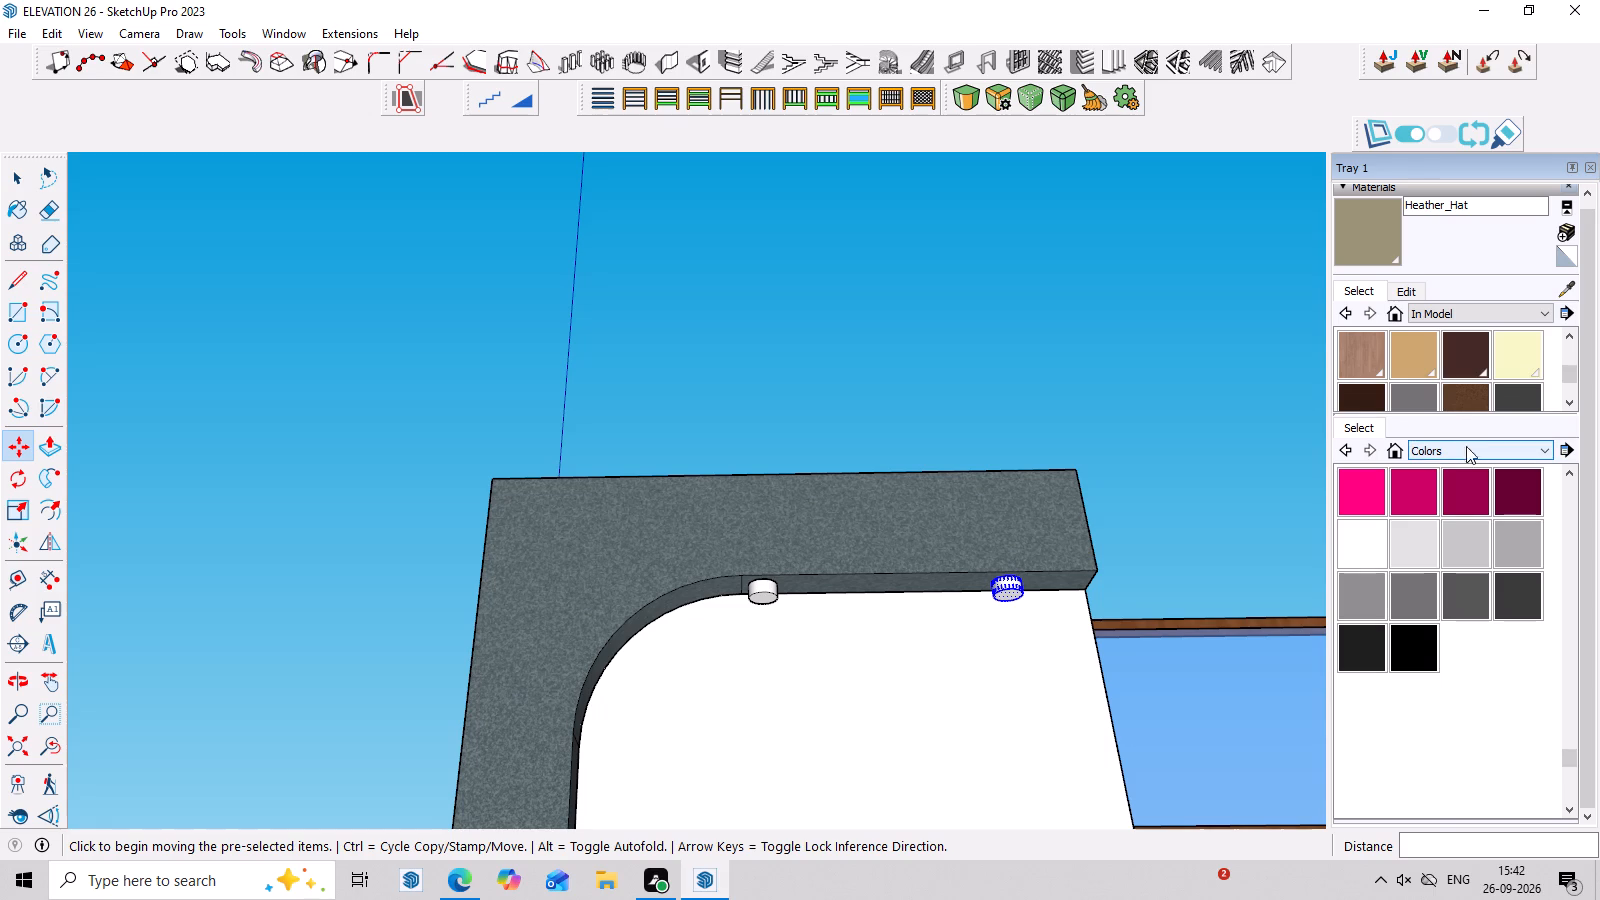
pyautogui.scroll(16, 1450, 534)
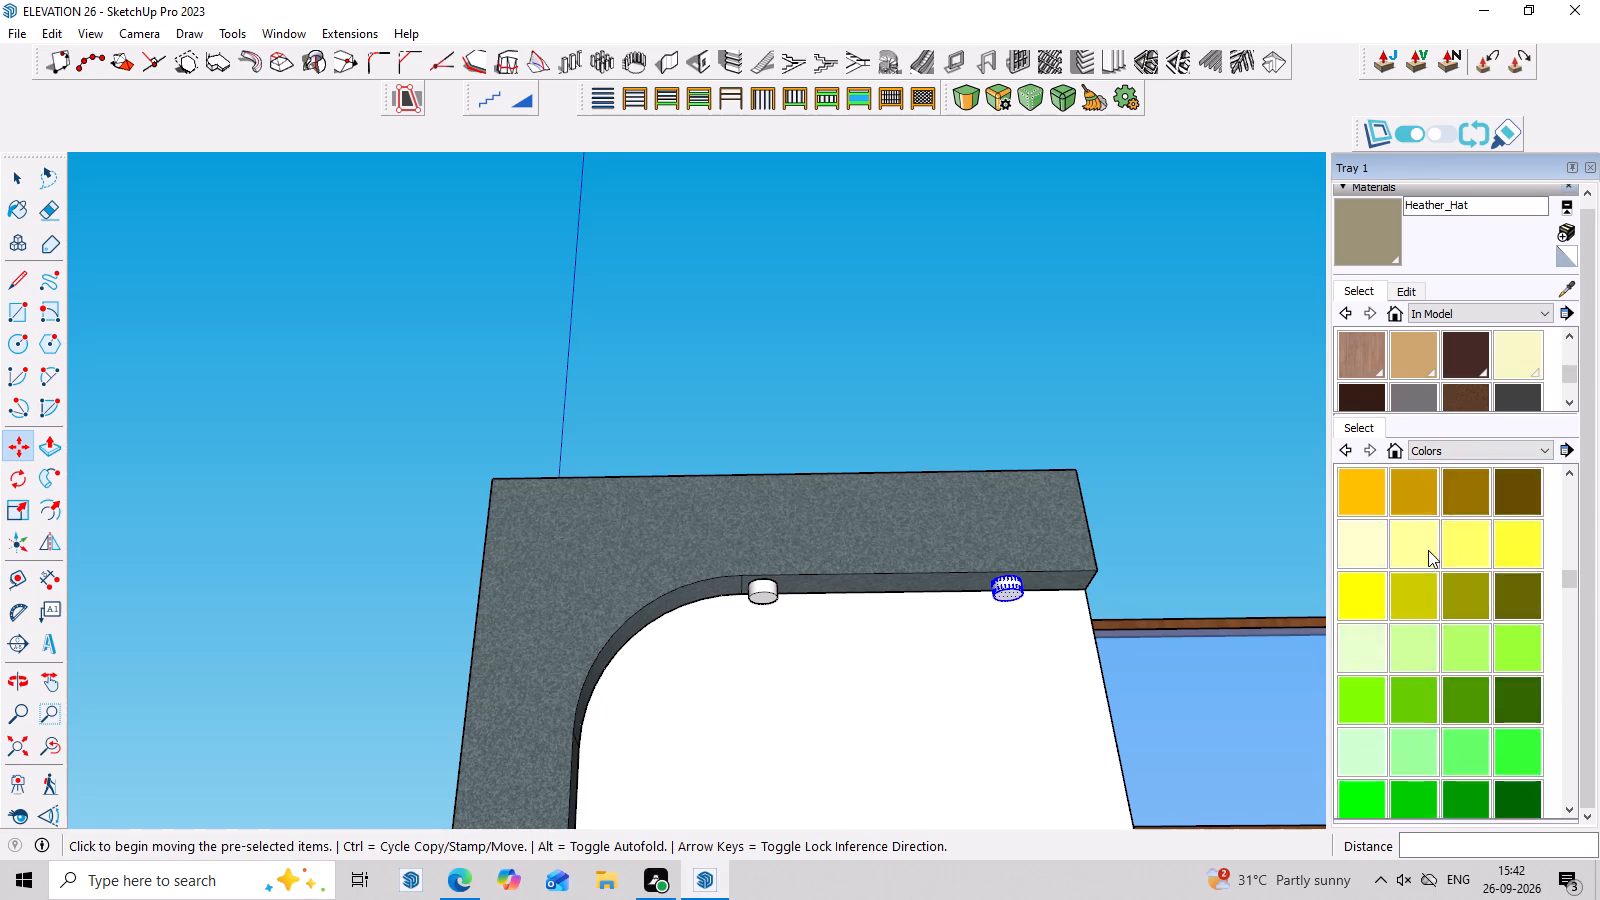
pyautogui.scroll(4, 1428, 550)
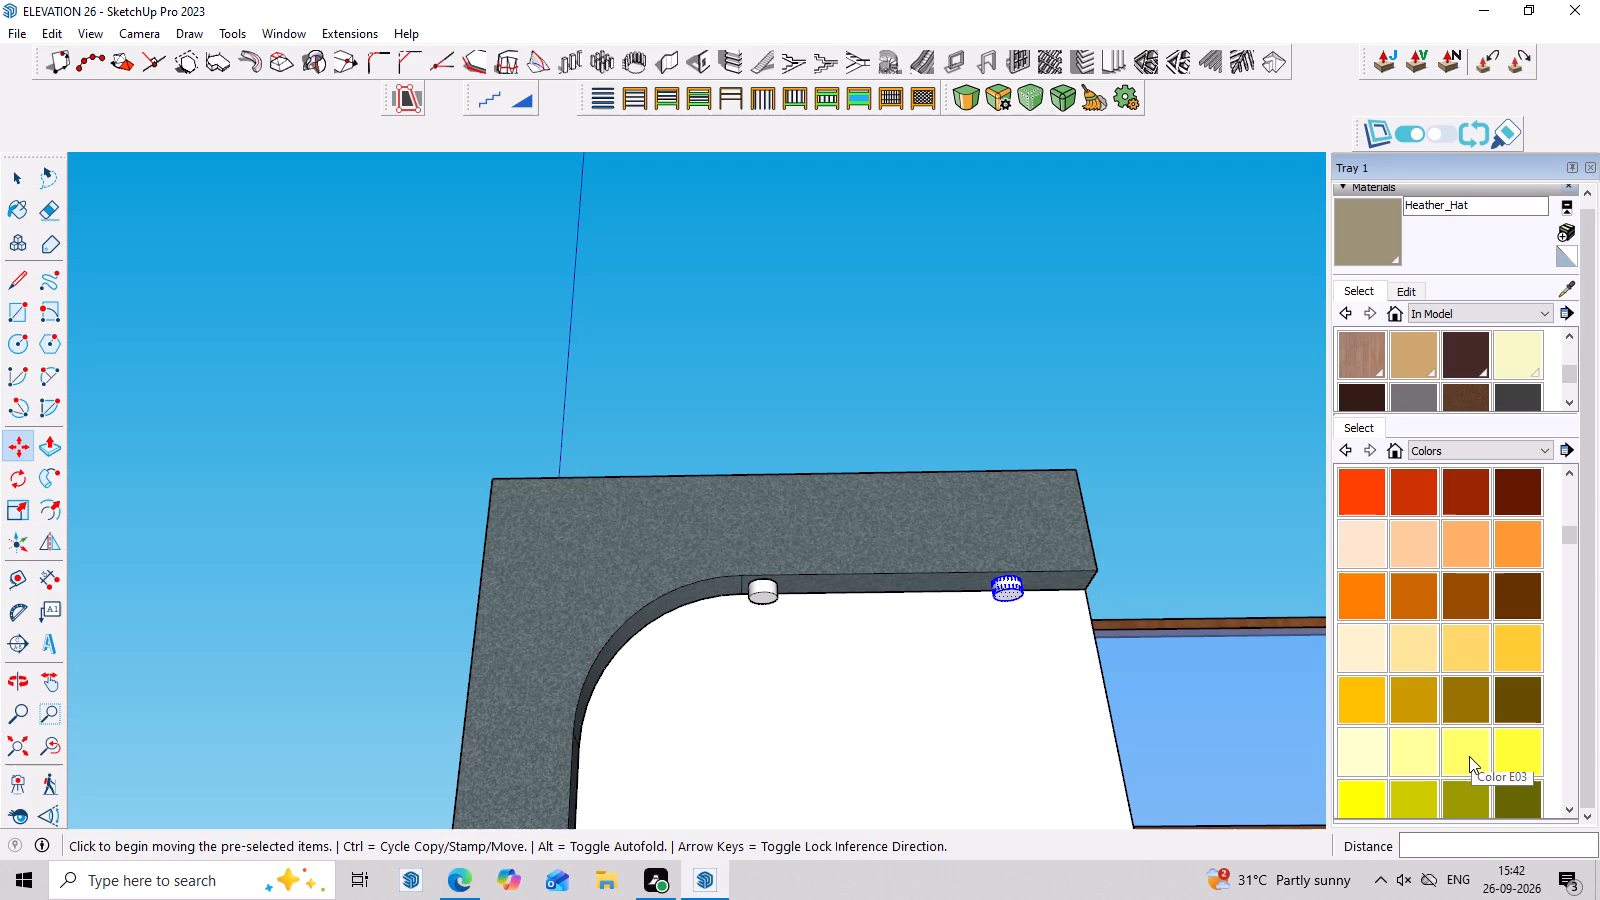
pyautogui.click(1462, 551)
pyautogui.scroll(3, 1128, 627)
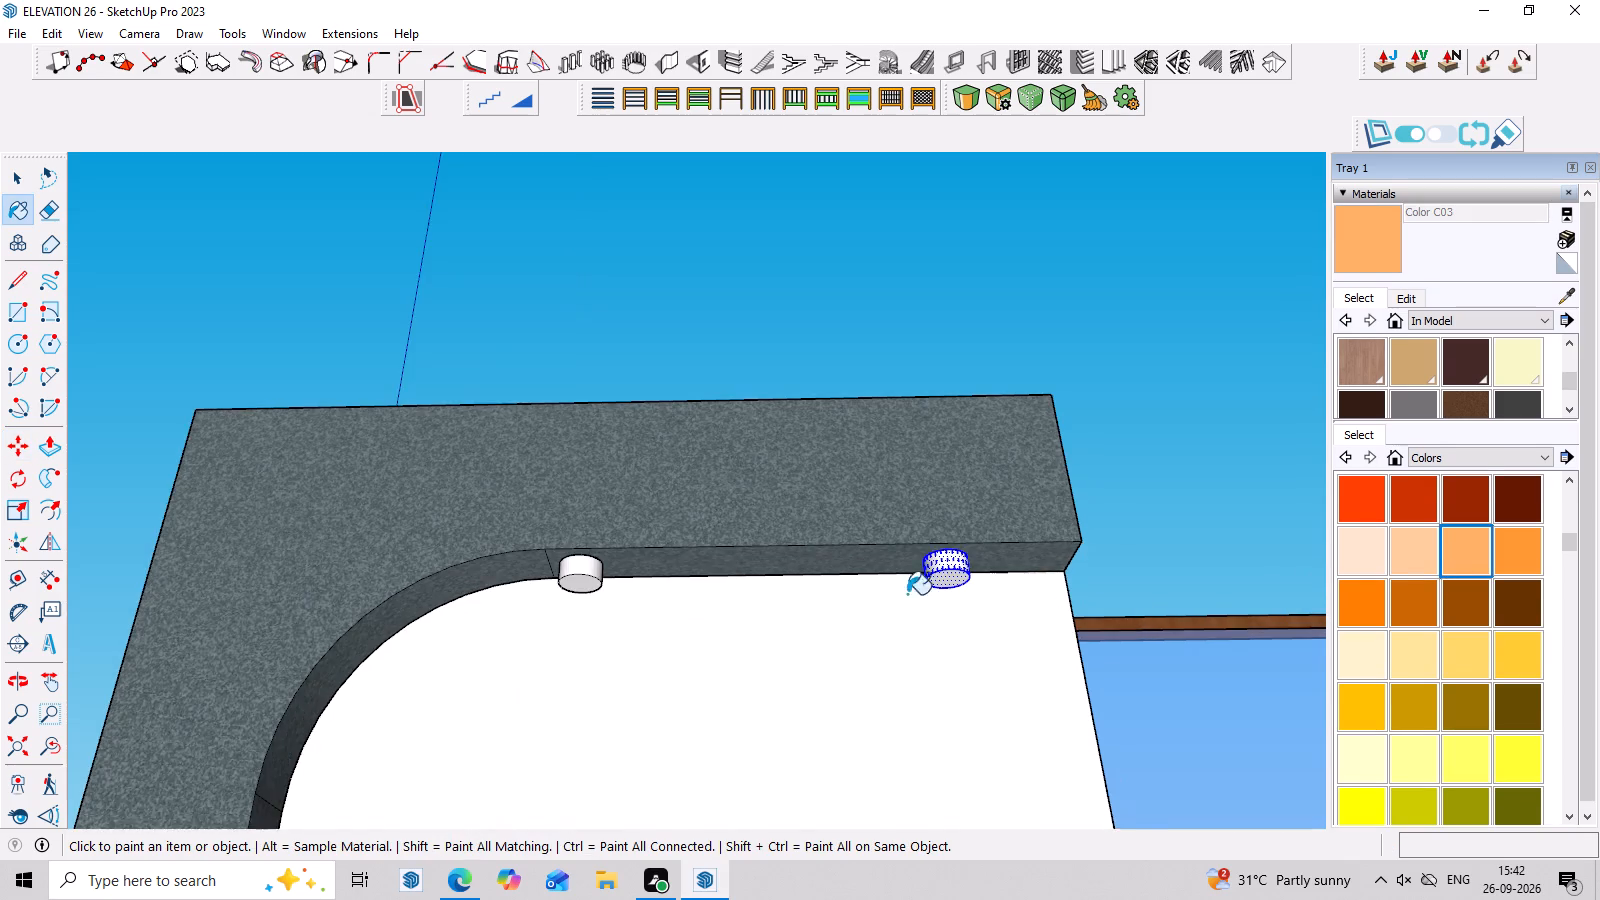
pyautogui.scroll(3, 893, 565)
pyautogui.click(1507, 642)
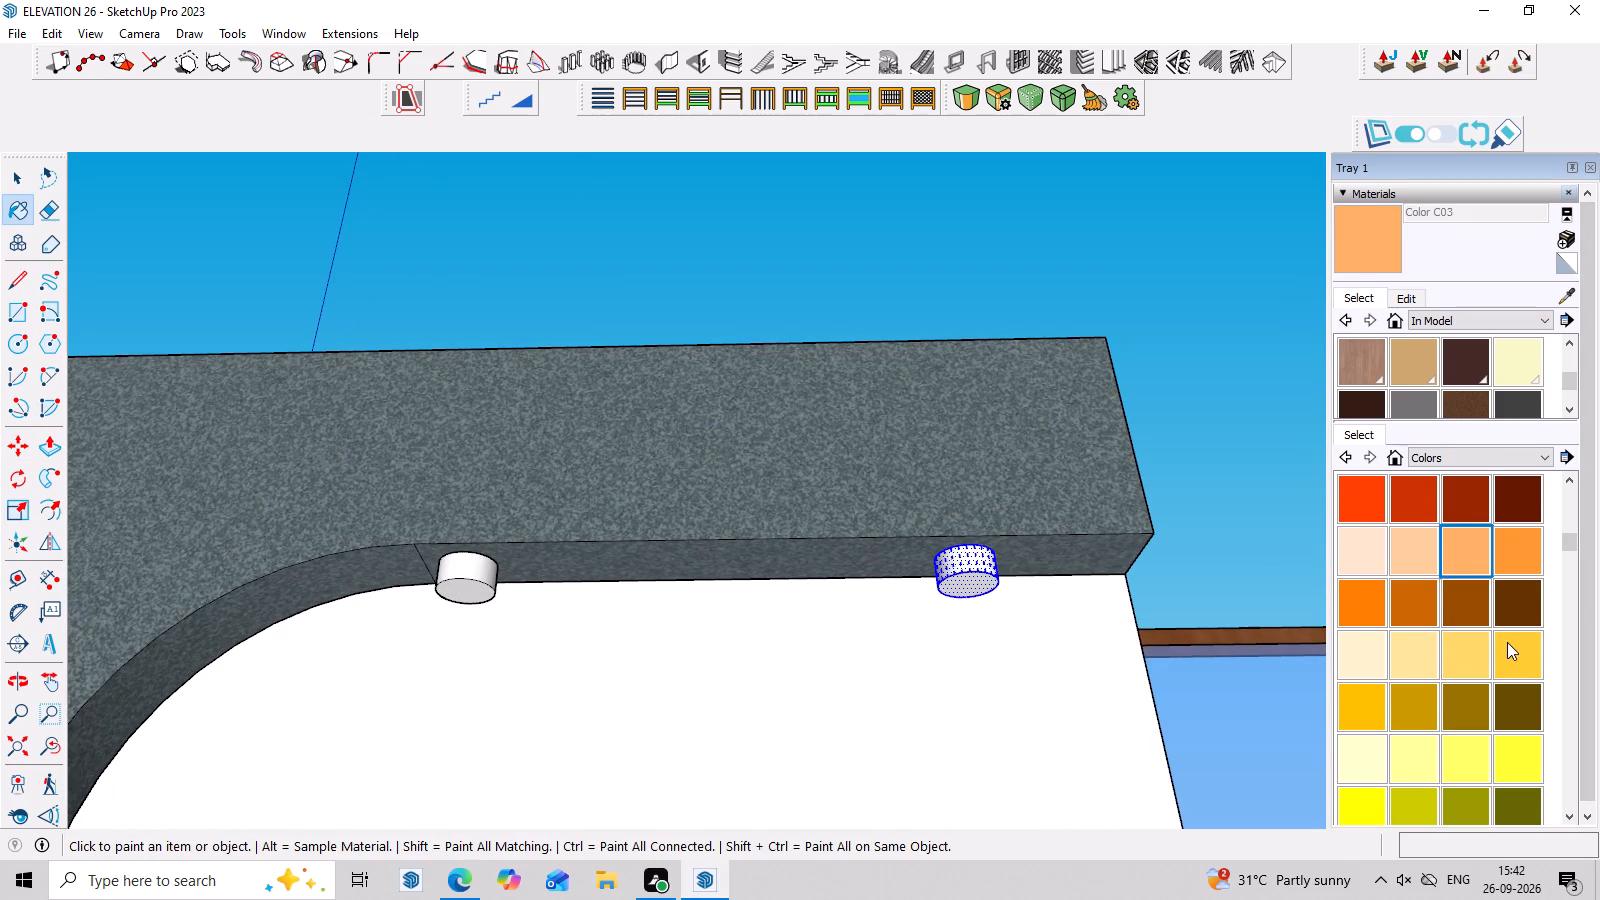
pyautogui.click(976, 565)
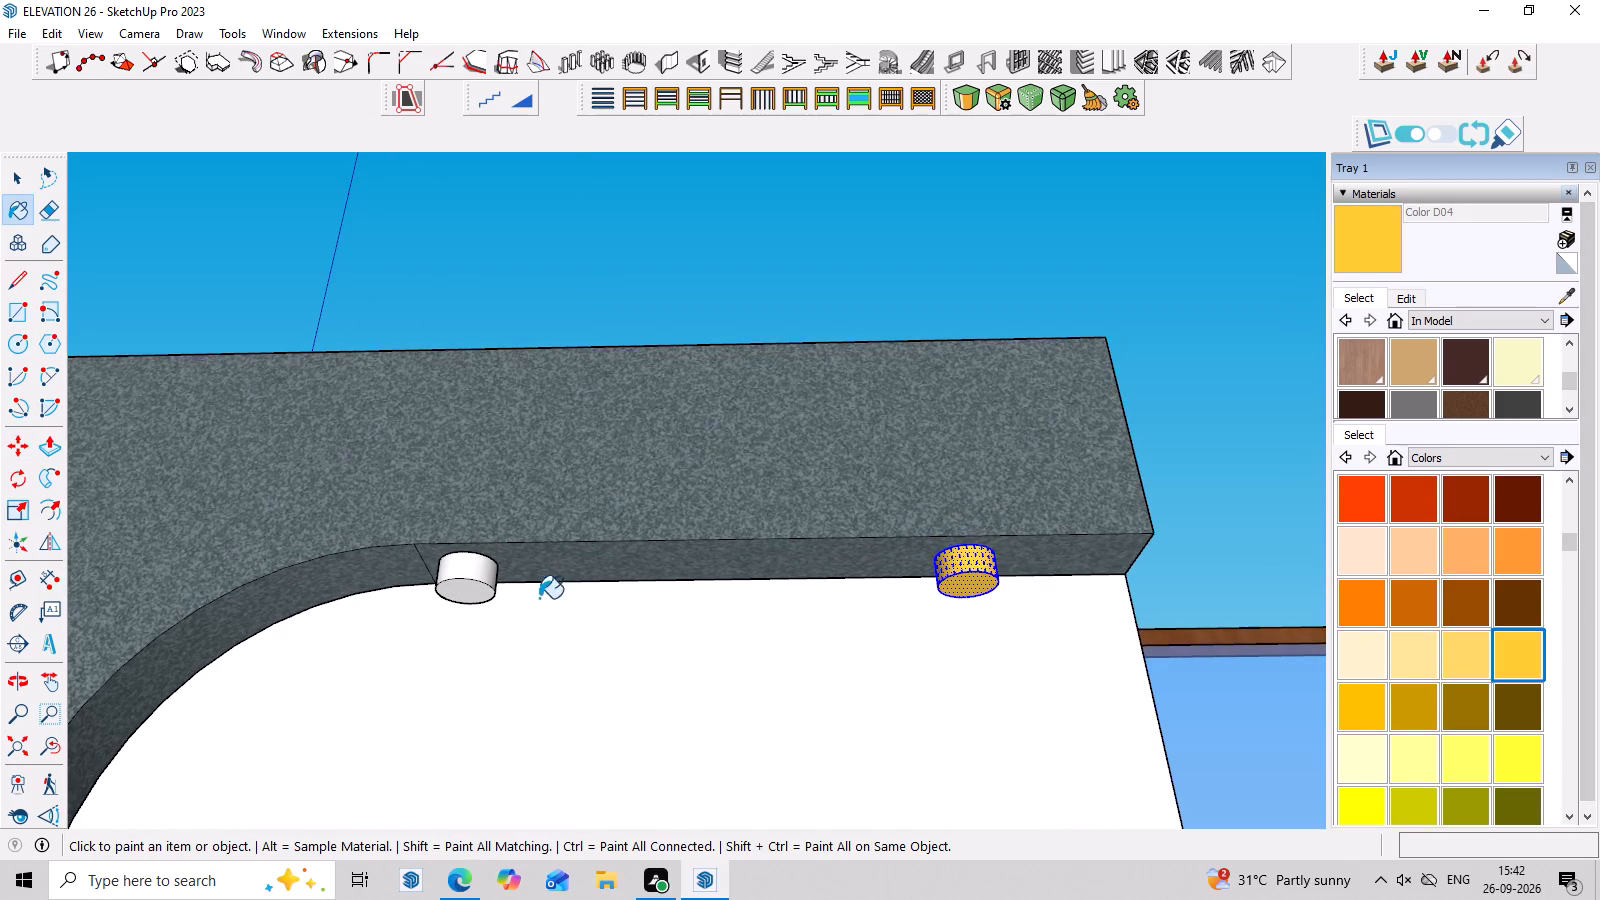
pyautogui.click(481, 577)
pyautogui.scroll(3, 468, 595)
pyautogui.click(468, 591)
pyautogui.scroll(-3, 468, 590)
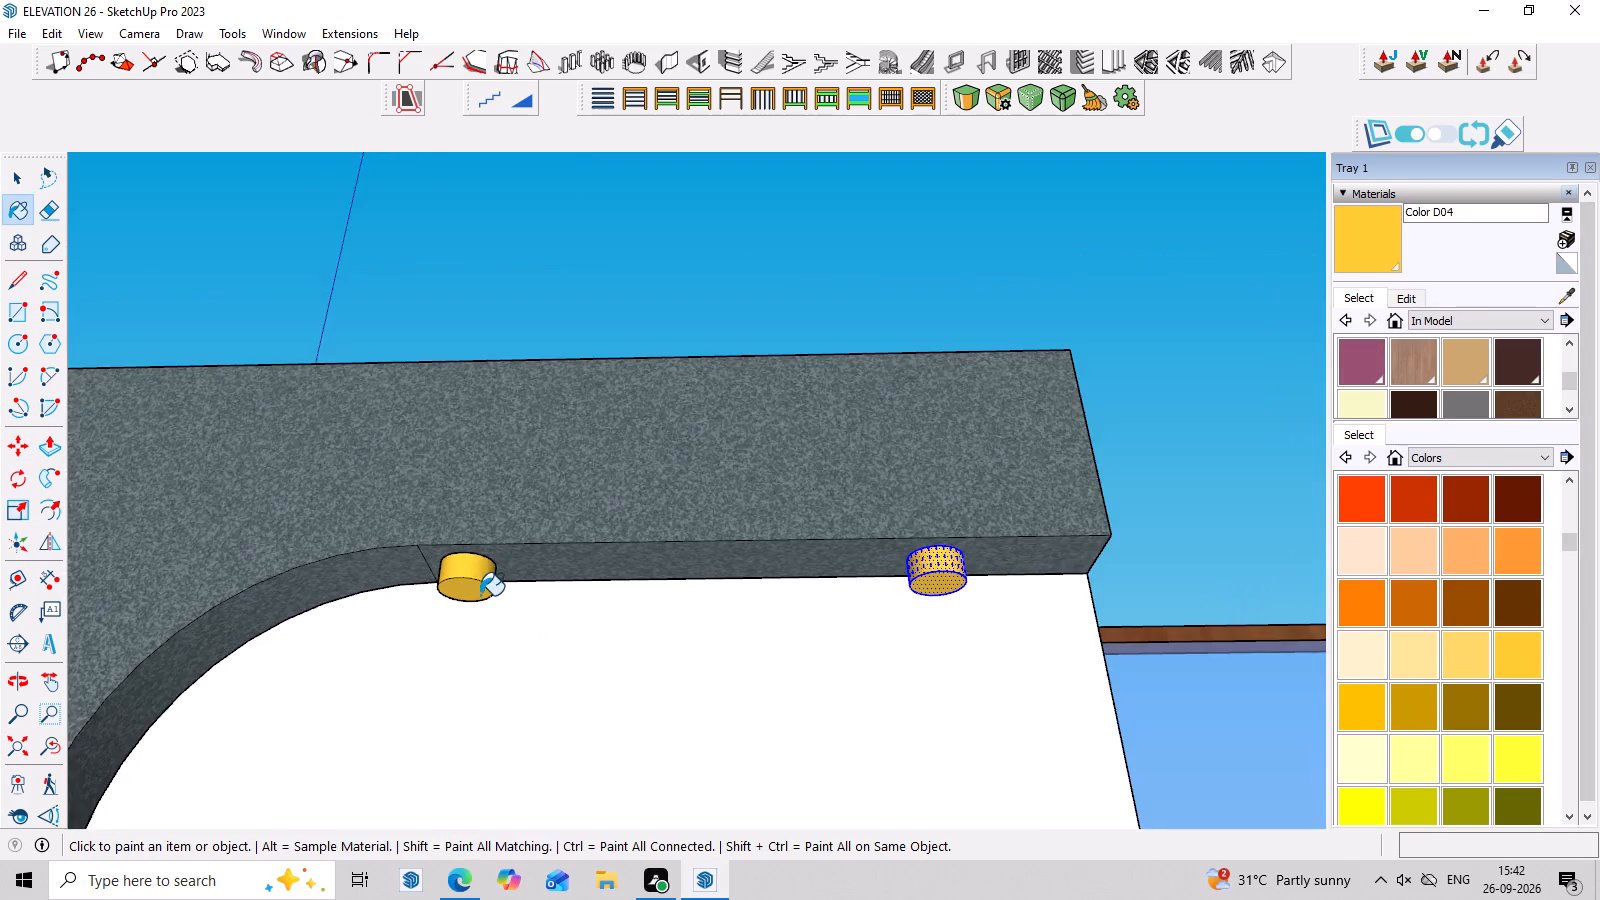
pyautogui.scroll(-2, 480, 595)
# Examine the painted cylinders from below and the whole front elevation from several angles.
pyautogui.moveTo(480, 595); pyautogui.dragTo(656, 217, button='middle')
pyautogui.scroll(3, 498, 365)
pyautogui.scroll(-9, 959, 266)
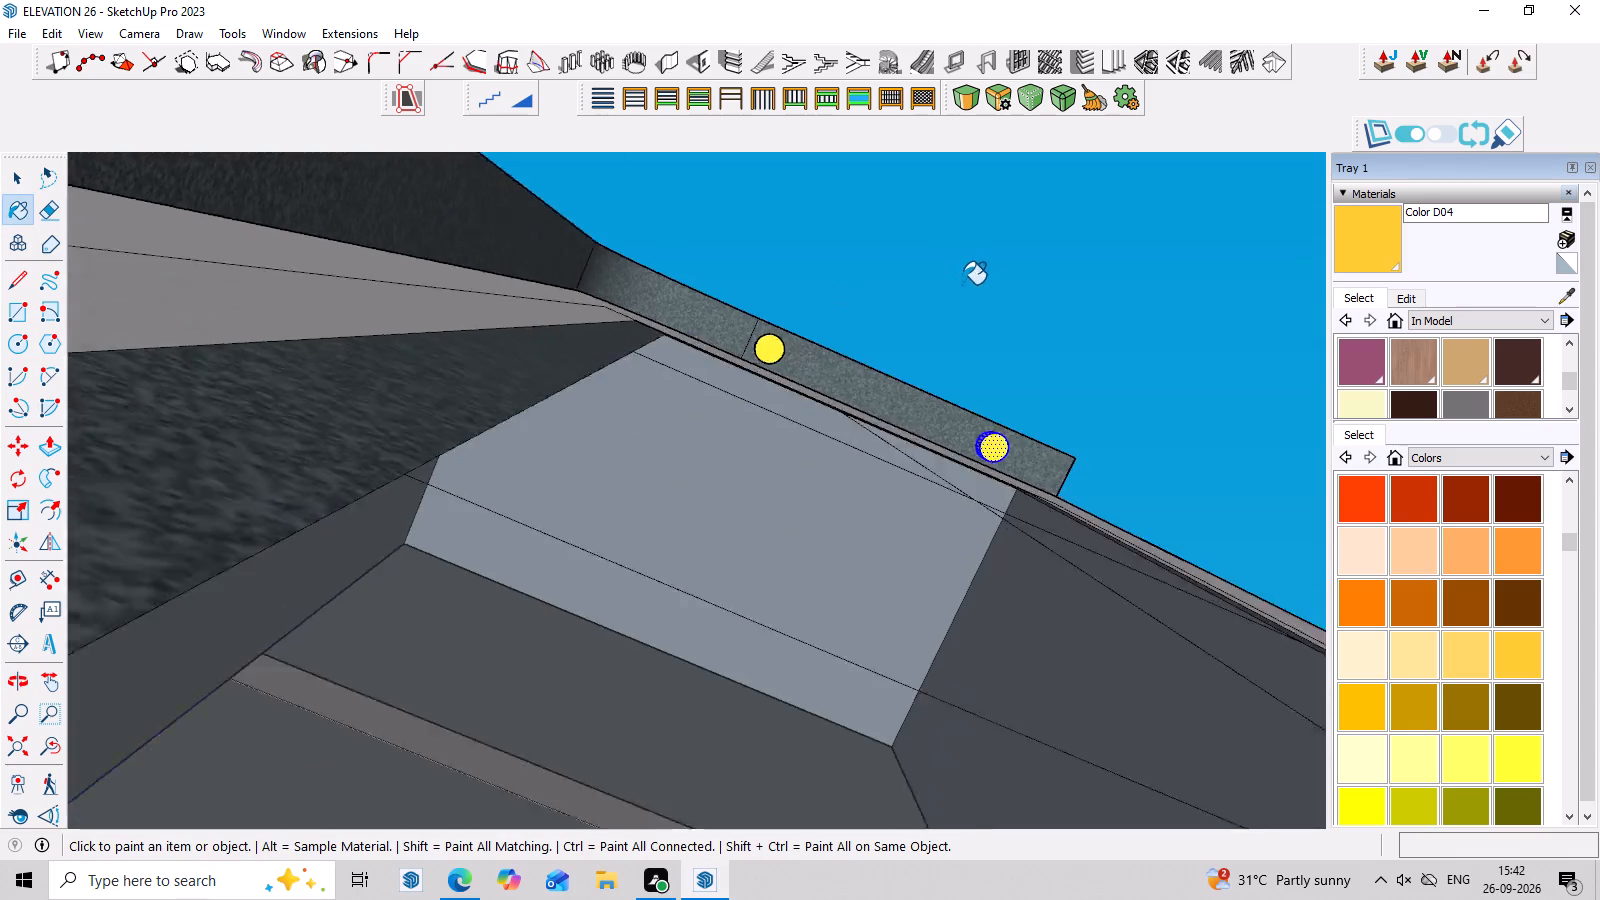
pyautogui.scroll(-6, 962, 284)
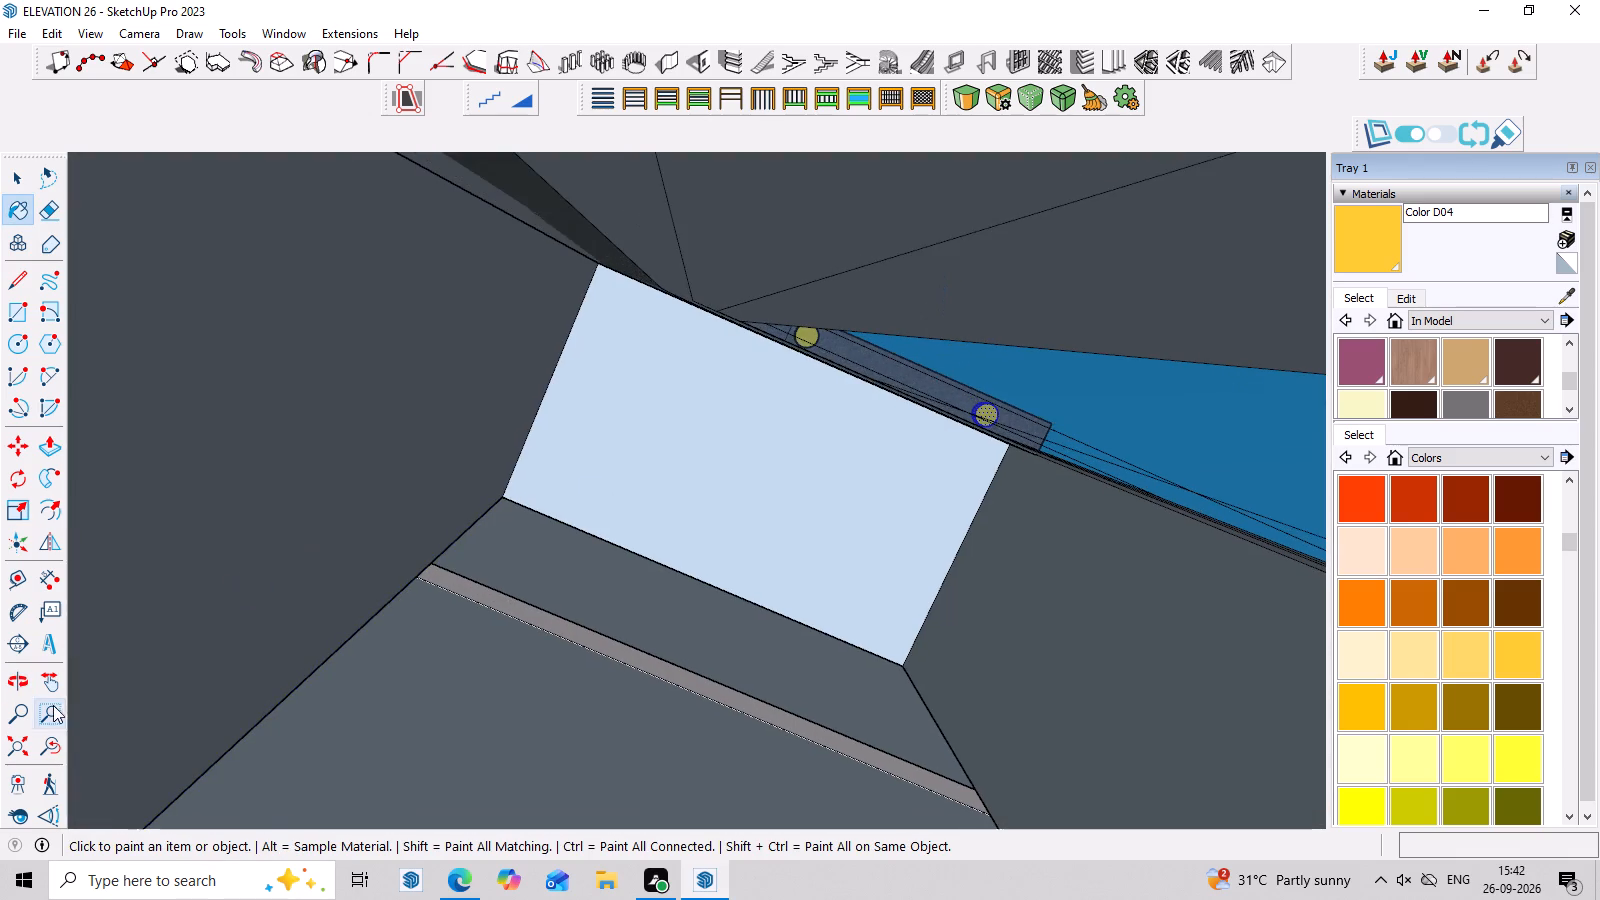
pyautogui.click(23, 753)
pyautogui.scroll(-7, 170, 710)
pyautogui.moveTo(465, 599); pyautogui.dragTo(432, 850, button='middle')
pyautogui.scroll(-1, 455, 706)
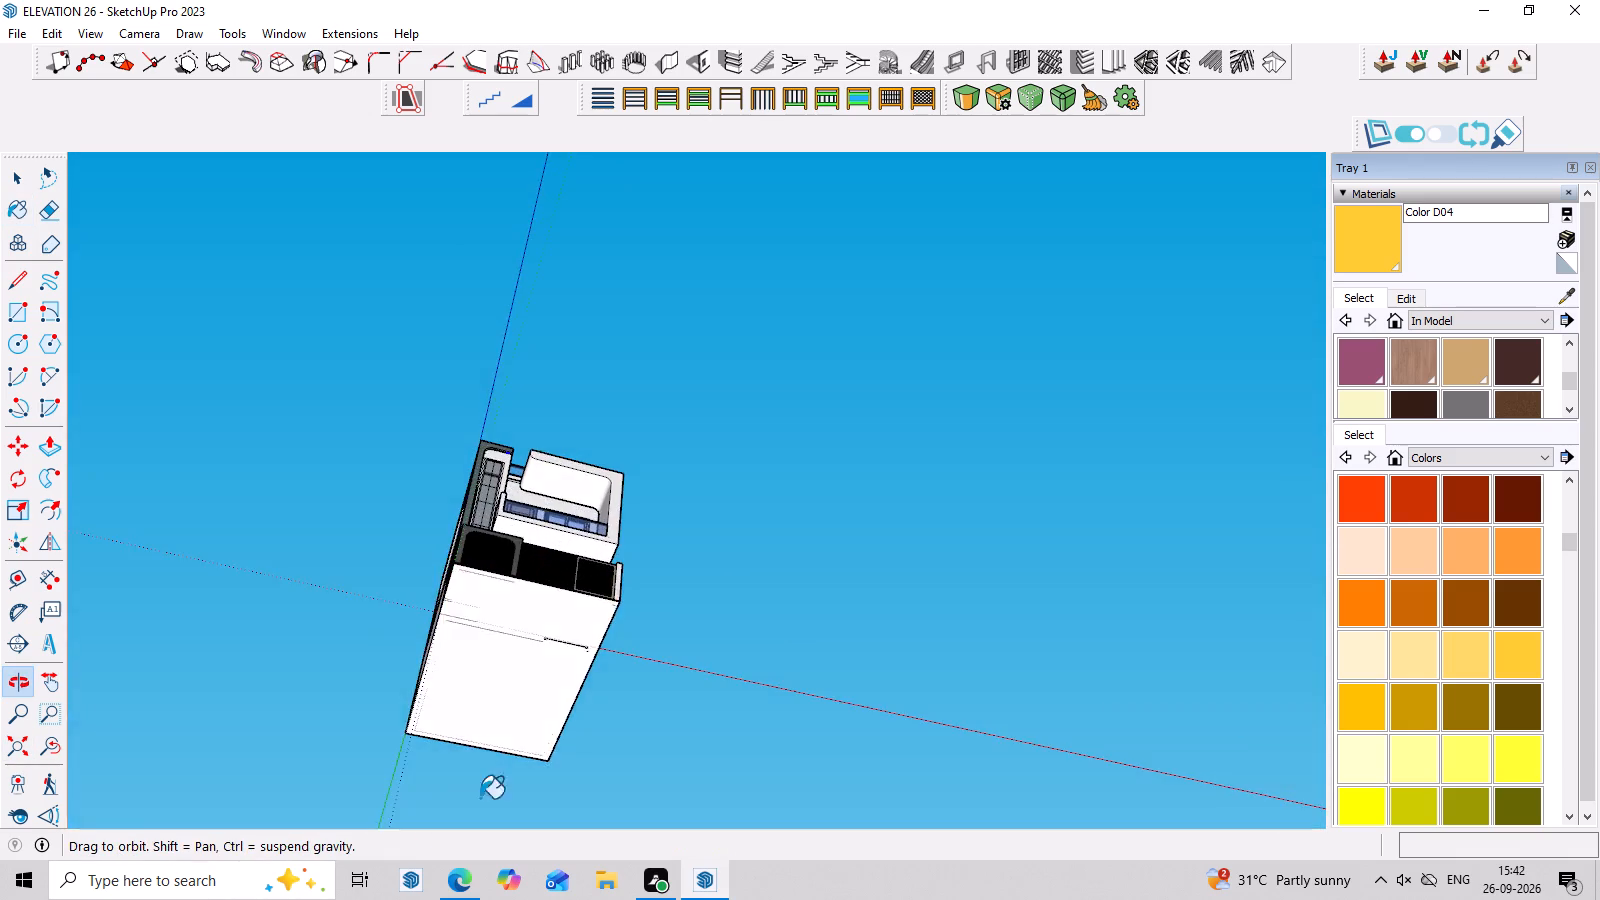
pyautogui.moveTo(603, 460); pyautogui.dragTo(530, 782, button='middle')
pyautogui.scroll(4, 568, 700)
pyautogui.moveTo(587, 642); pyautogui.dragTo(568, 714, button='middle')
pyautogui.scroll(6, 594, 667)
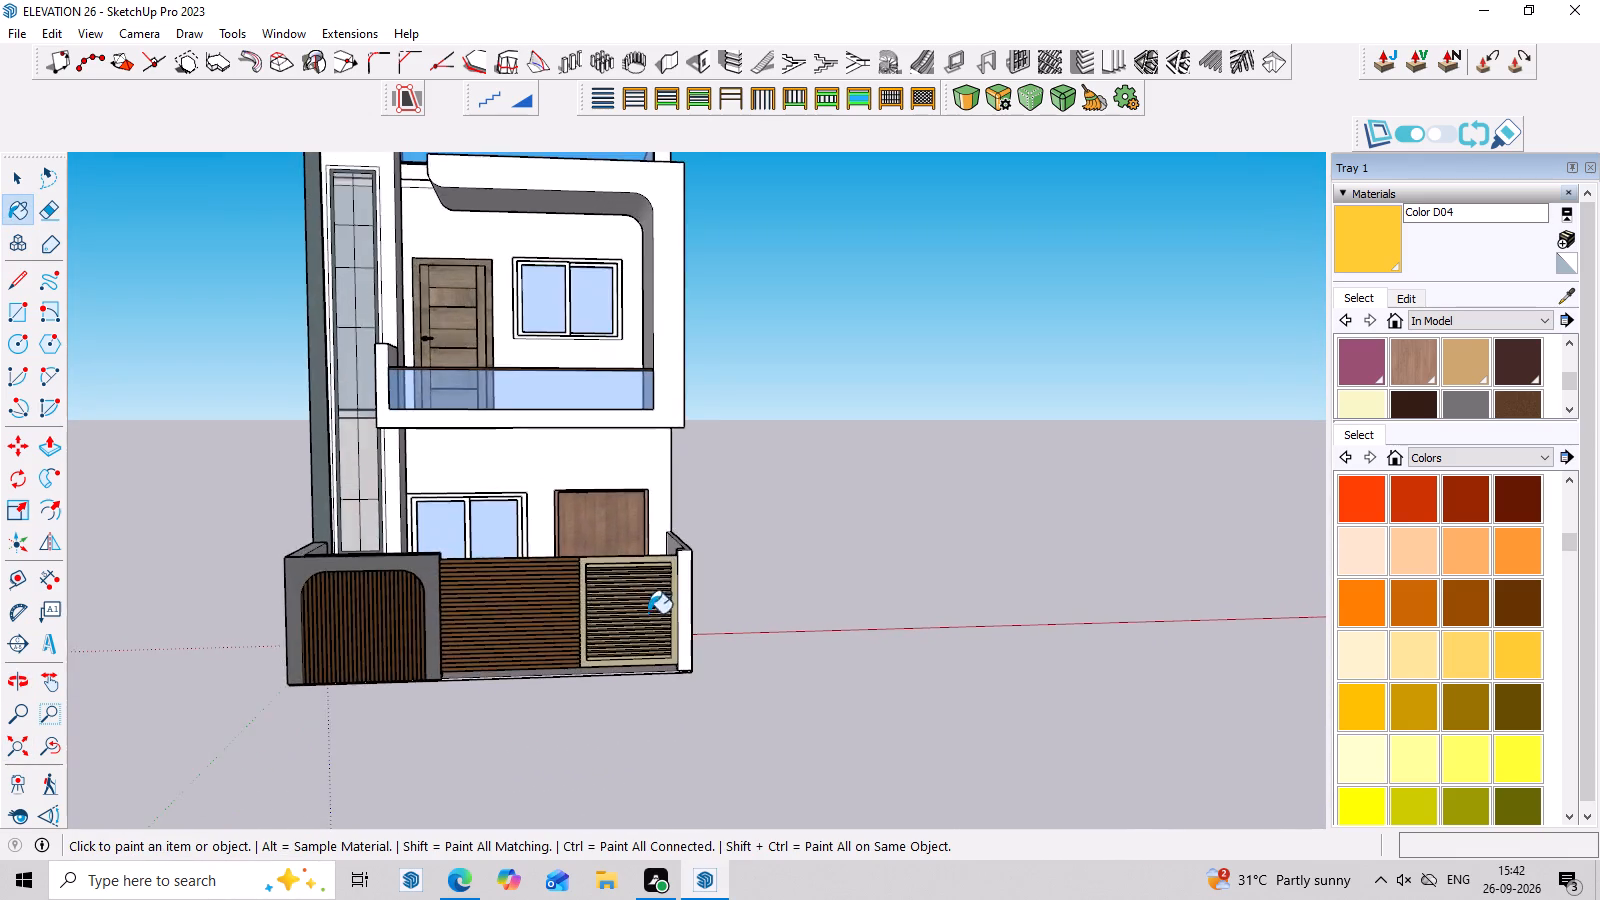
pyautogui.moveTo(648, 617); pyautogui.dragTo(638, 773, button='middle')
pyautogui.scroll(-3, 763, 555)
pyautogui.moveTo(769, 555); pyautogui.dragTo(781, 421, button='middle')
pyautogui.scroll(9, 456, 209)
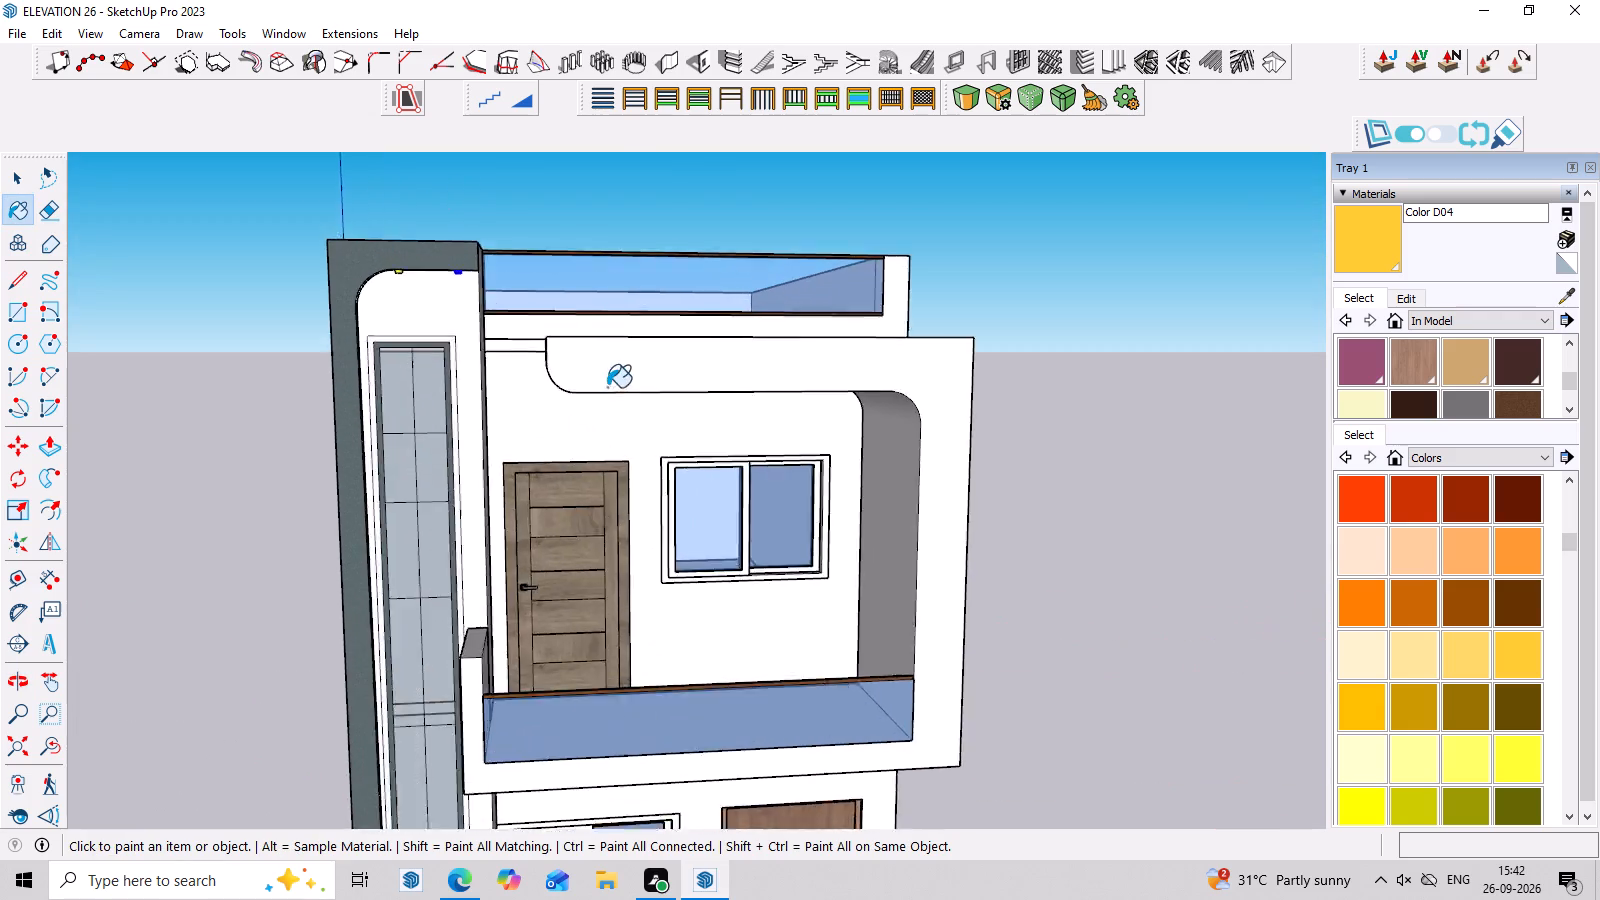
pyautogui.scroll(2, 607, 387)
pyautogui.moveTo(628, 339); pyautogui.dragTo(616, 306, button='middle')
pyautogui.press('space')
pyautogui.click(1070, 333)
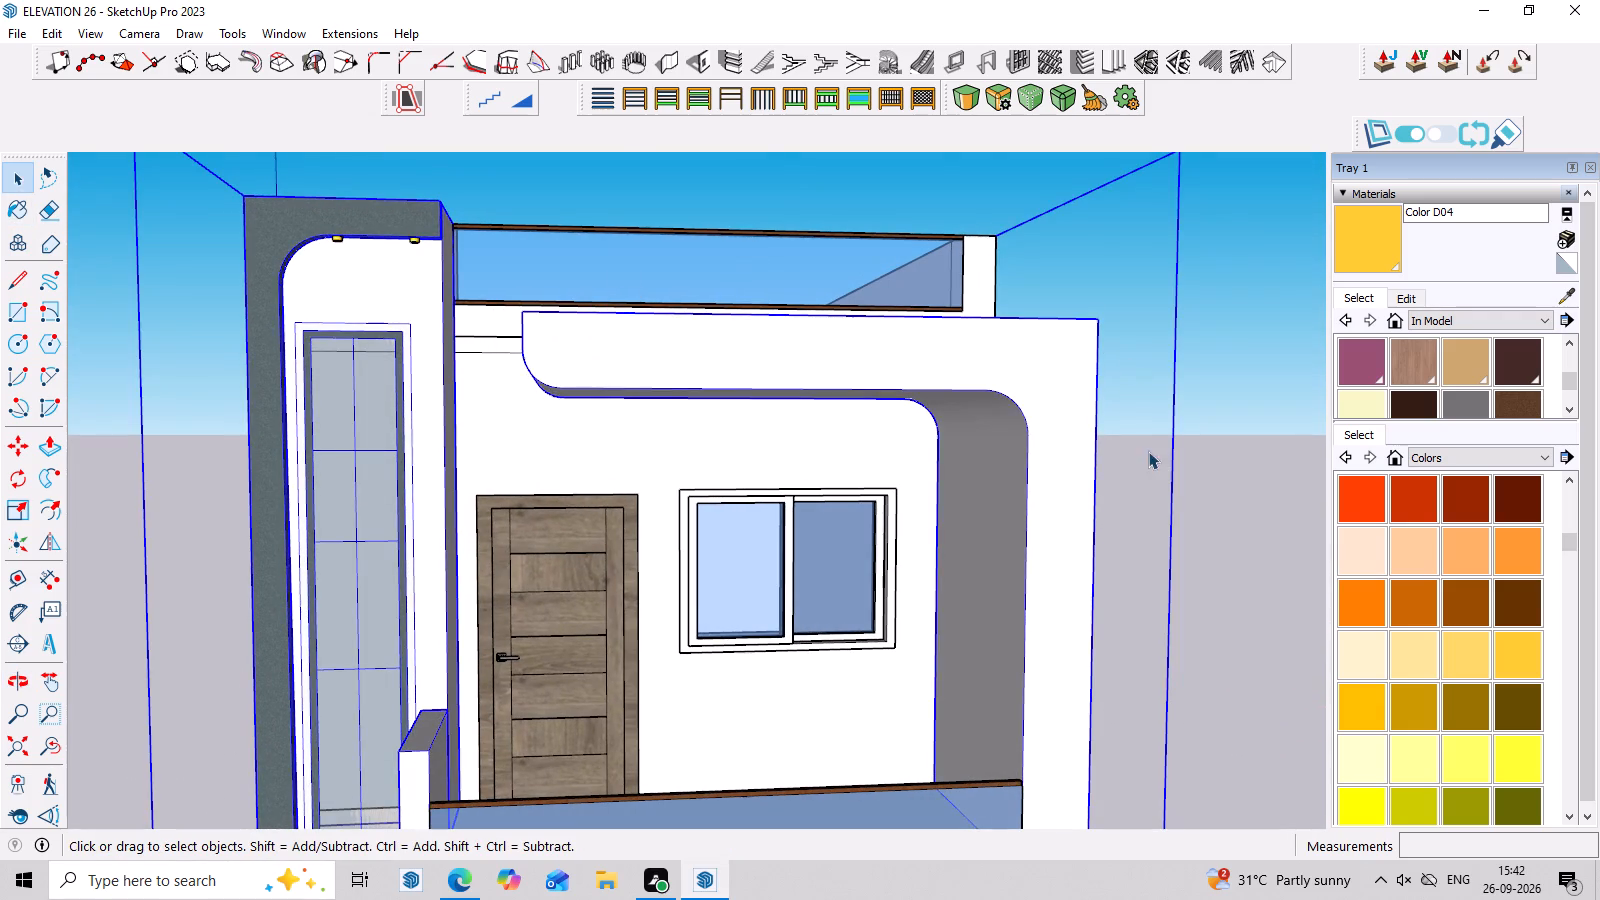
pyautogui.scroll(-3, 1148, 459)
pyautogui.click(1282, 360)
pyautogui.moveTo(1209, 361); pyautogui.dragTo(1086, 360, button='middle')
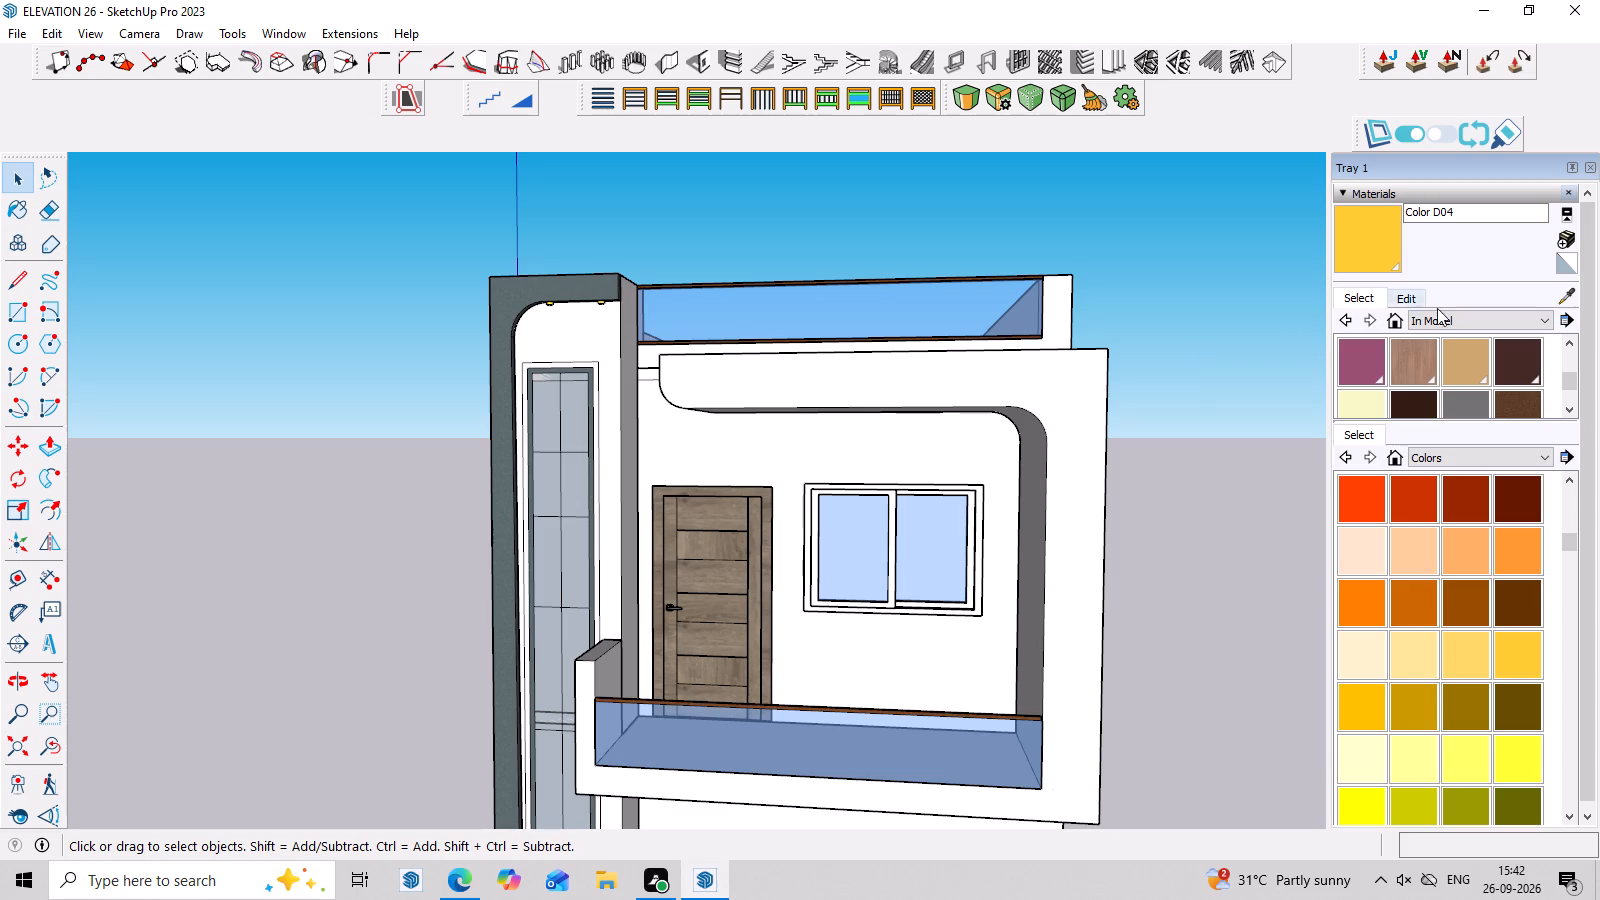
# Copy the yellow cylinder nearest the frame's free end about 9" toward the curved corner, between the two existing ones.
pyautogui.scroll(6, 535, 263)
pyautogui.moveTo(611, 333); pyautogui.dragTo(715, 169, button='middle')
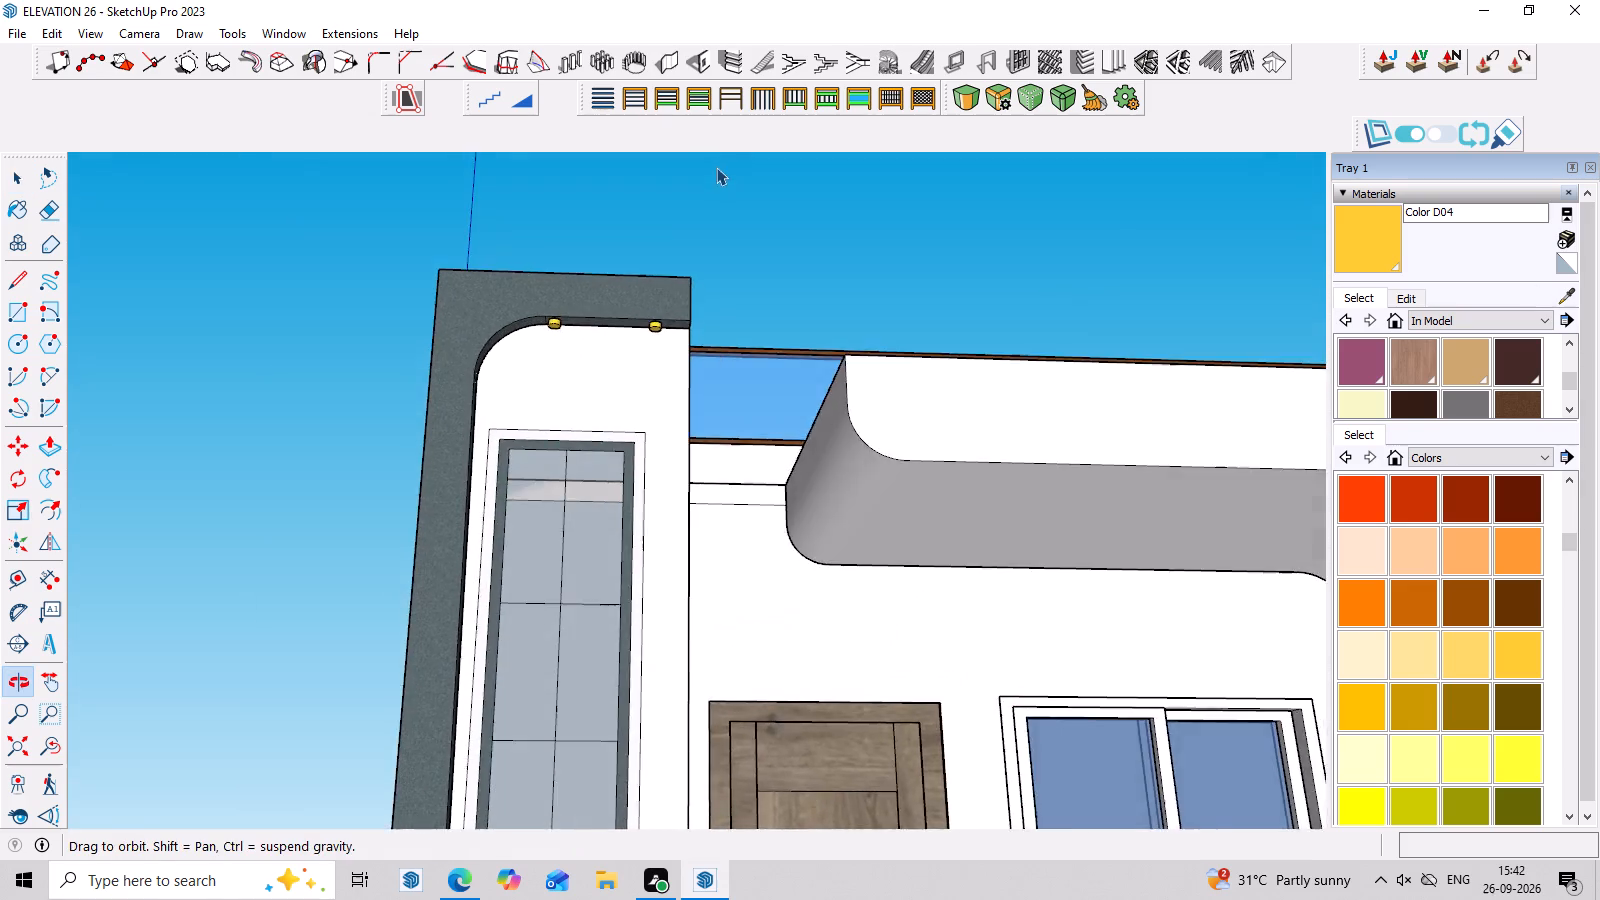
pyautogui.scroll(11, 626, 320)
pyautogui.click(671, 326)
pyautogui.tripleClick(671, 326)
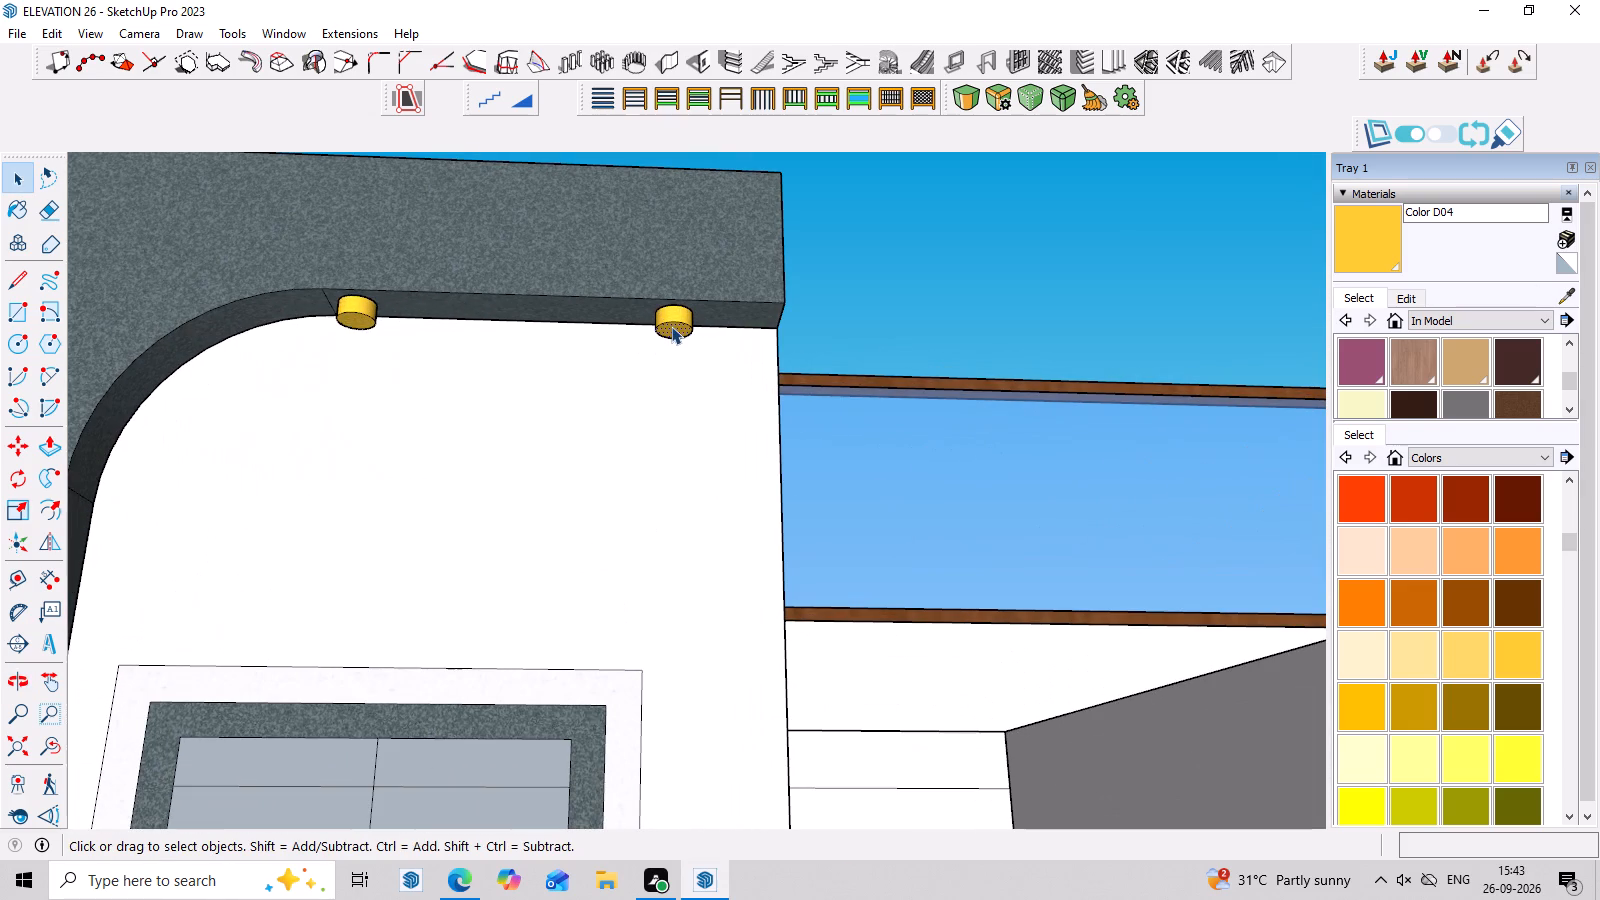
pyautogui.press('m')
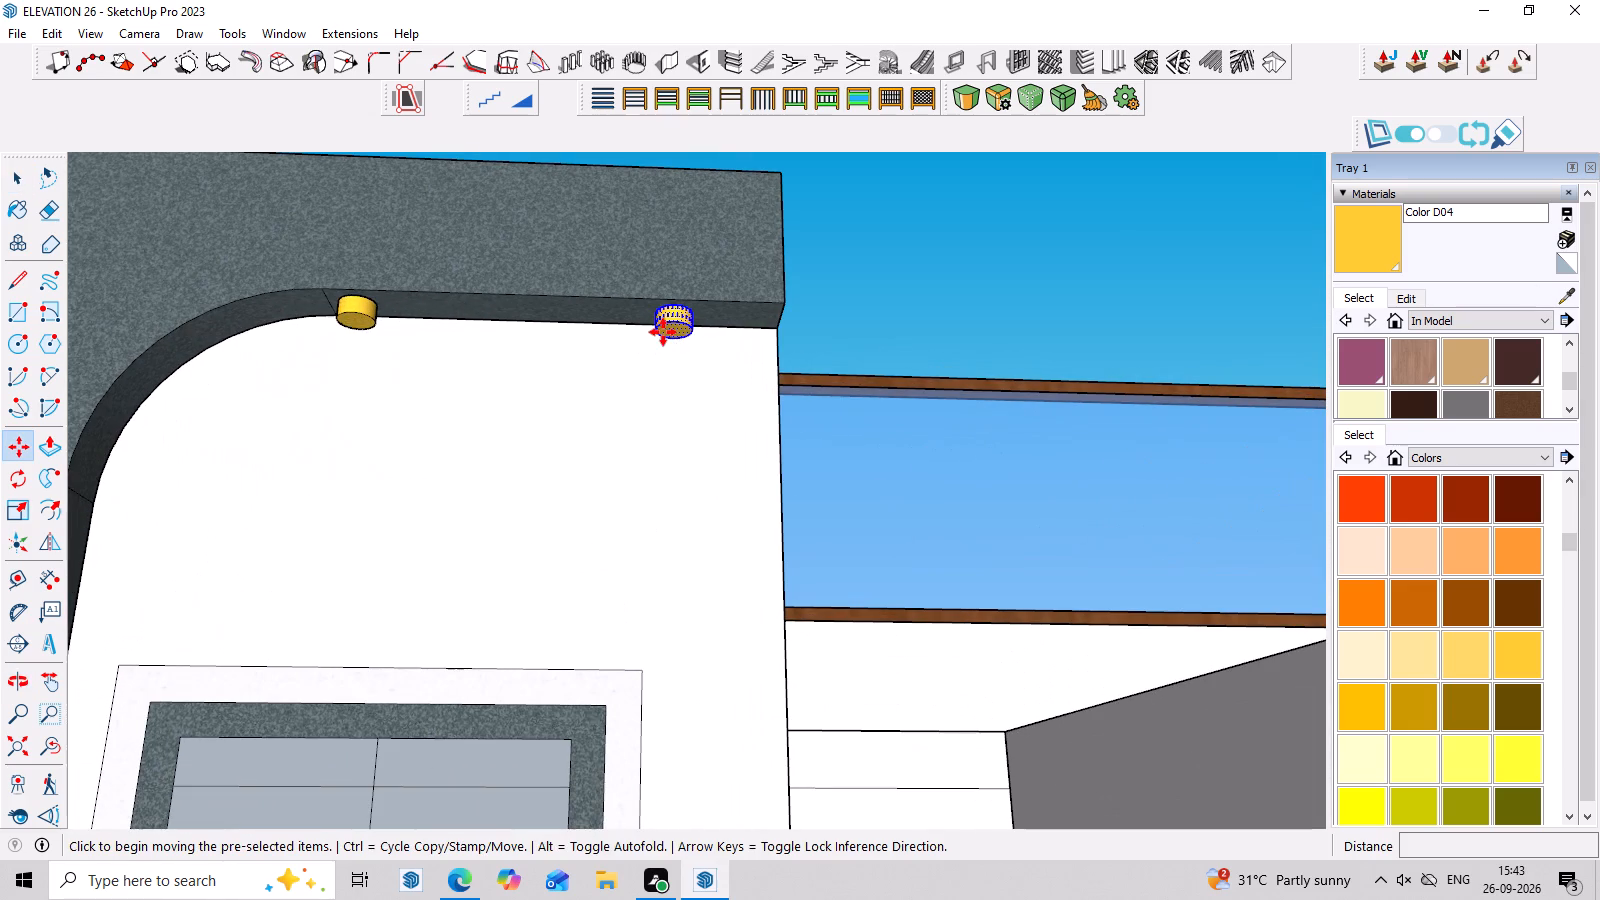
pyautogui.click(667, 308)
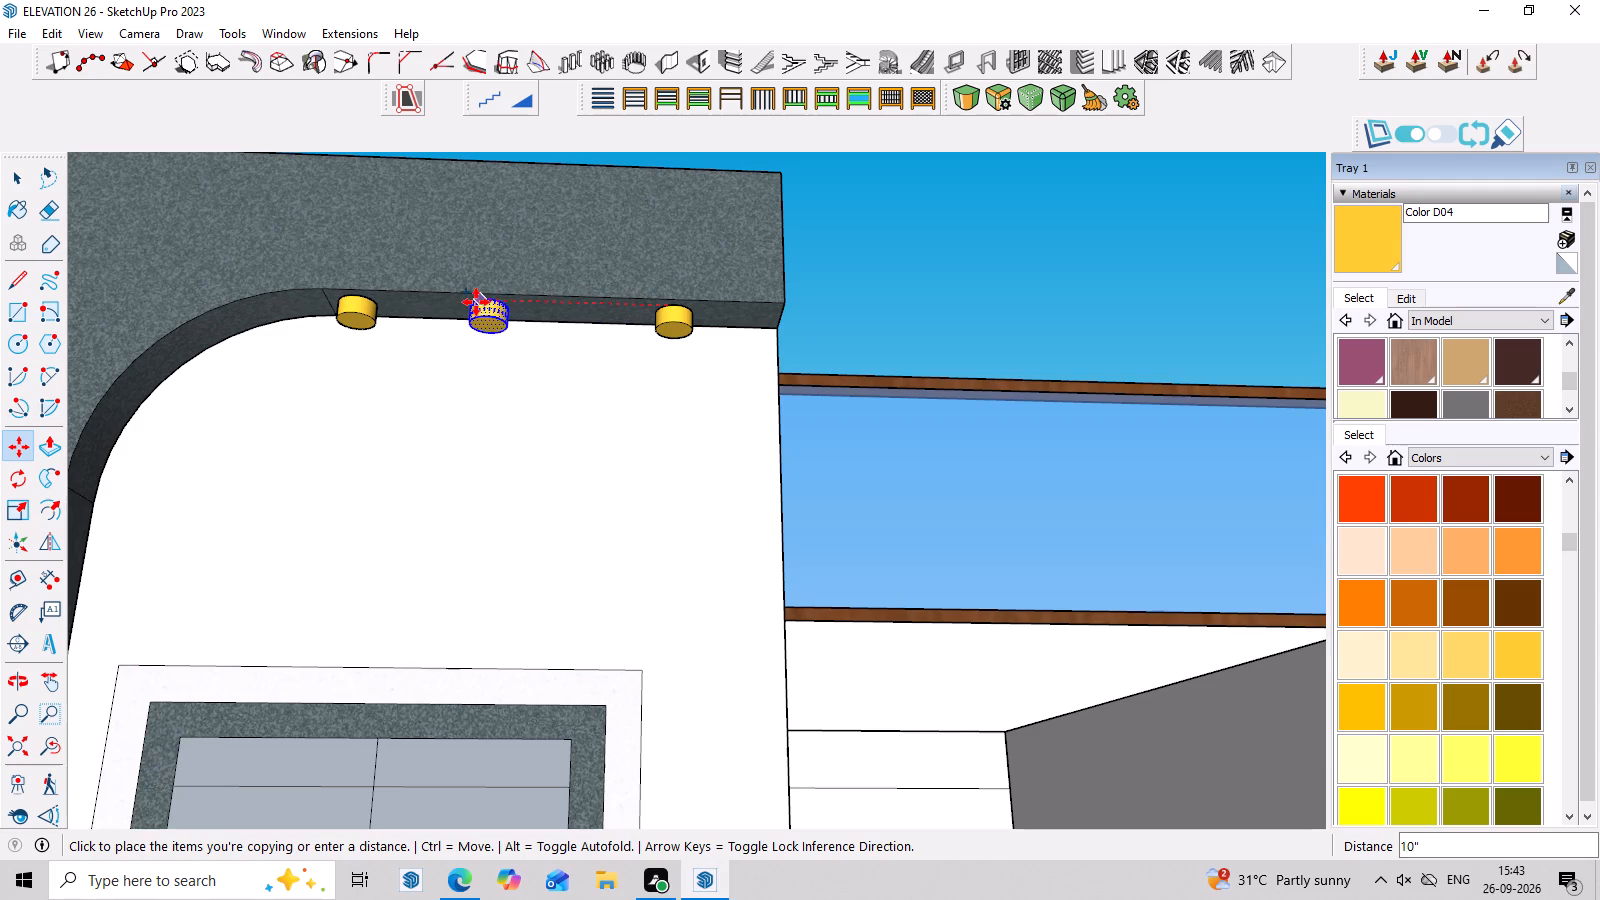
pyautogui.click(503, 304)
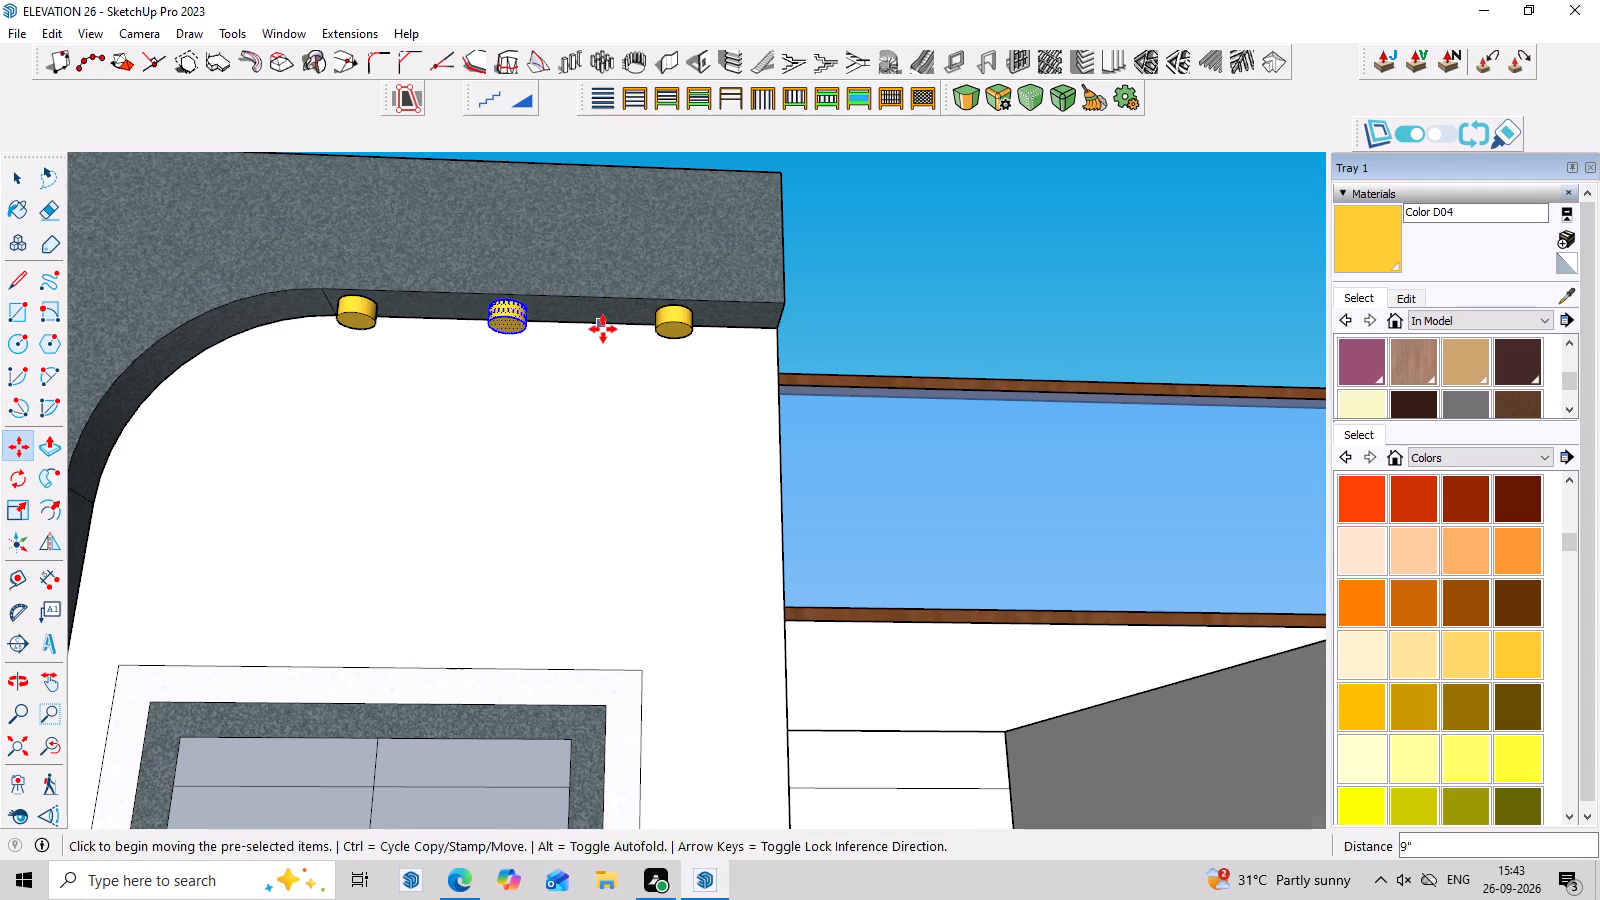
# Examine the row of fixtures and the overall front elevation from above, below and straight on.
pyautogui.scroll(-3, 603, 329)
pyautogui.moveTo(628, 437); pyautogui.dragTo(627, 560, button='middle')
pyautogui.scroll(3, 538, 288)
pyautogui.scroll(-10, 571, 227)
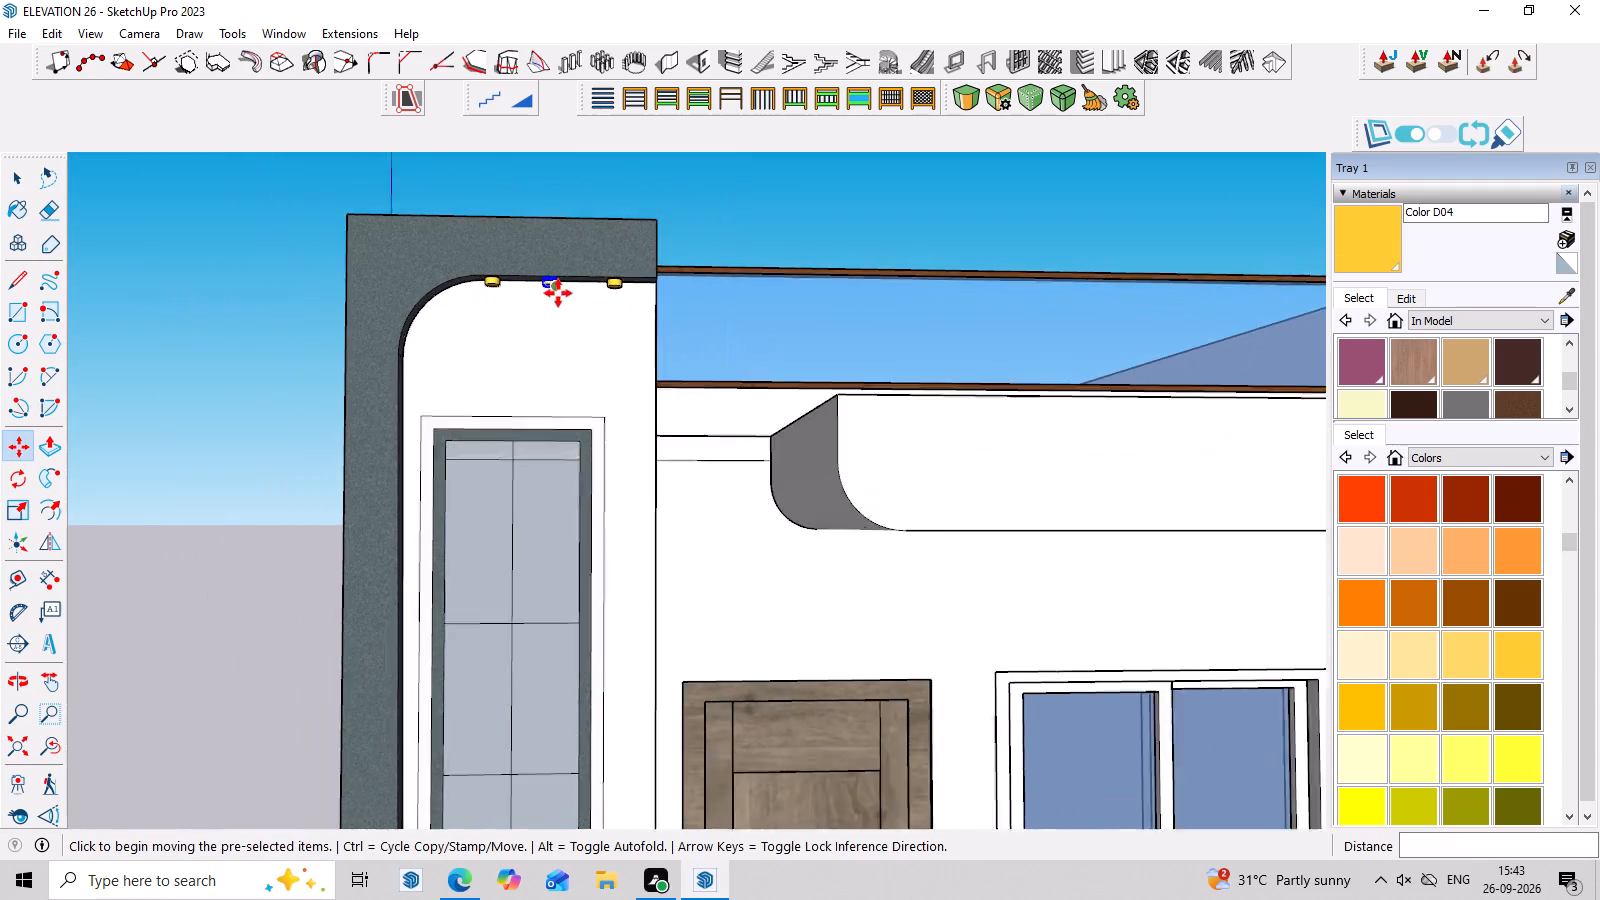
pyautogui.scroll(-17, 558, 293)
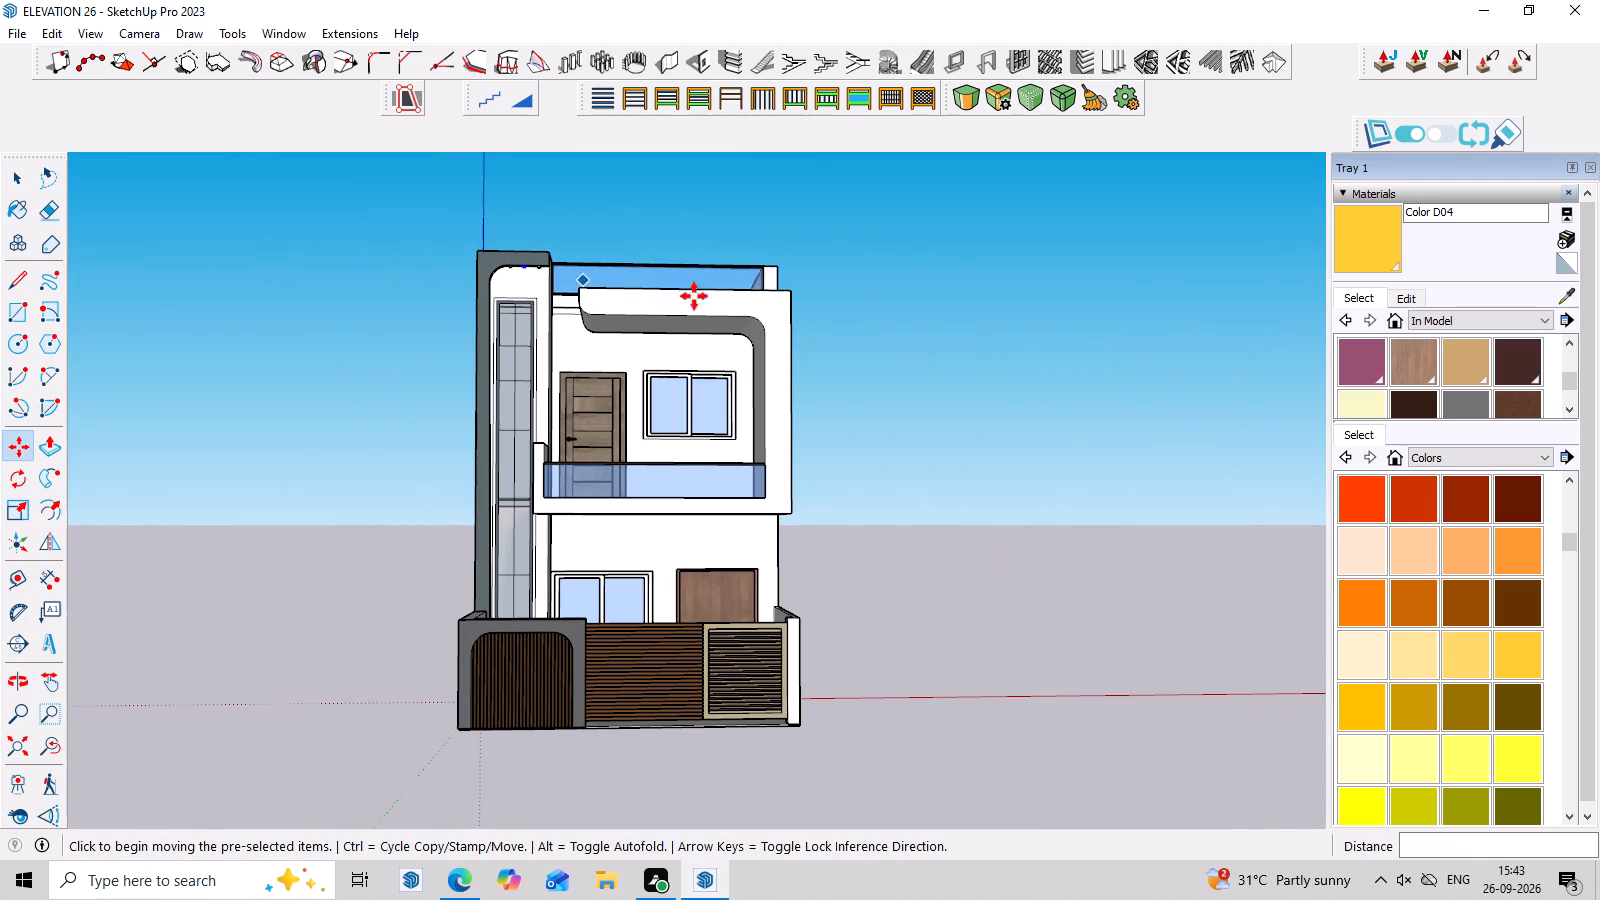
pyautogui.press('space')
pyautogui.click(871, 288)
pyautogui.moveTo(883, 292); pyautogui.dragTo(902, 595, button='middle')
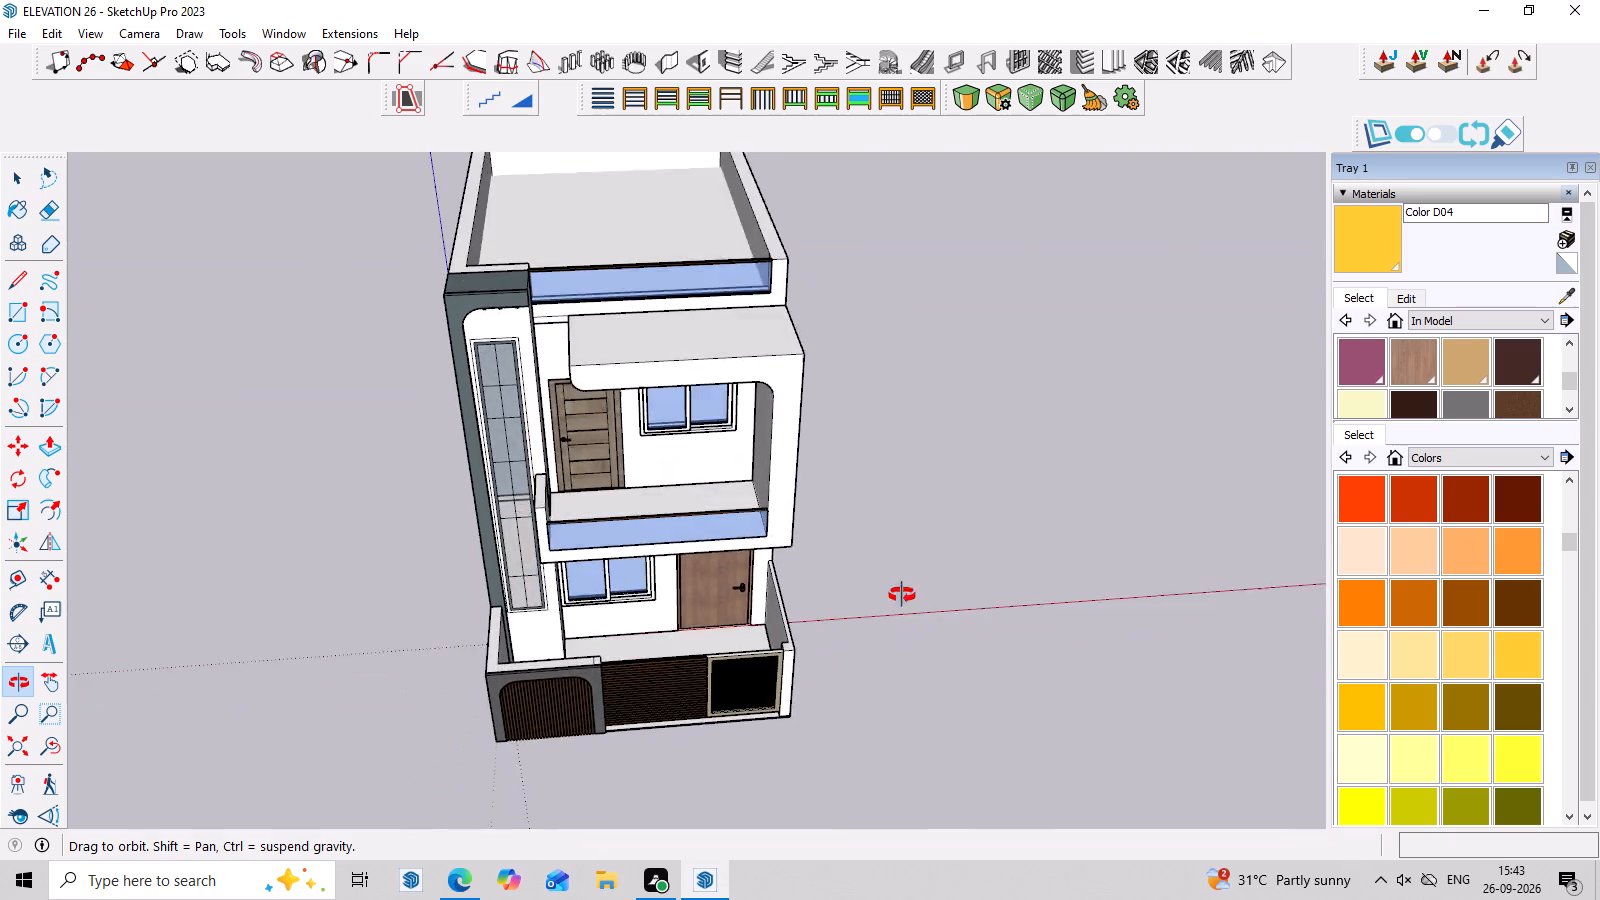
pyautogui.moveTo(902, 595); pyautogui.dragTo(825, 72, button='middle')
pyautogui.scroll(6, 551, 375)
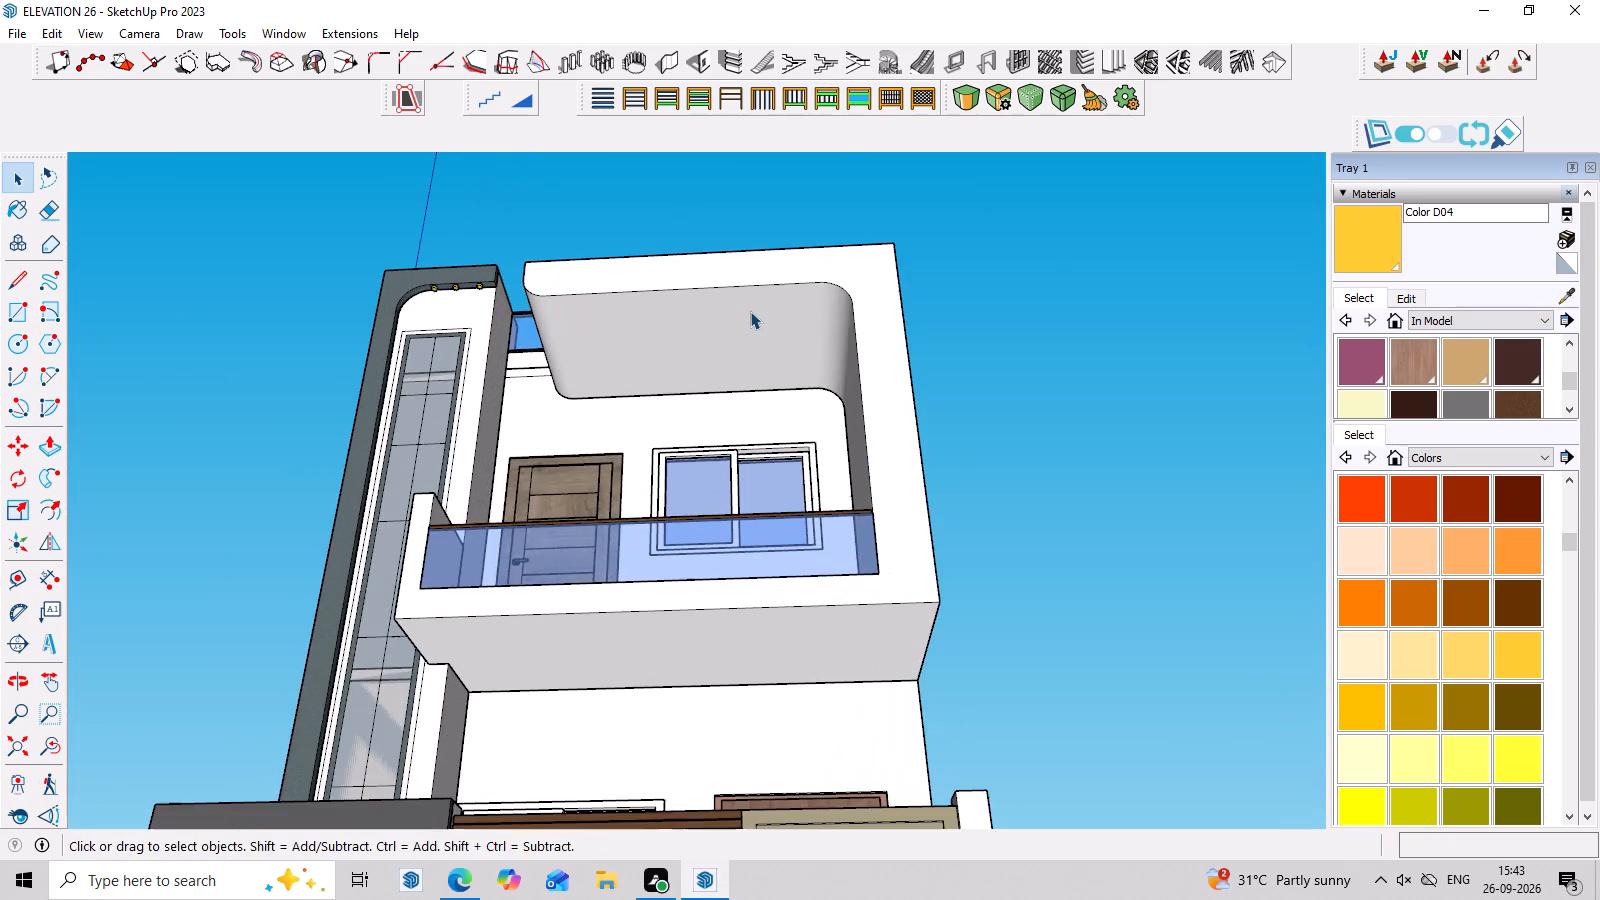
pyautogui.moveTo(750, 311); pyautogui.dragTo(753, 594, button='middle')
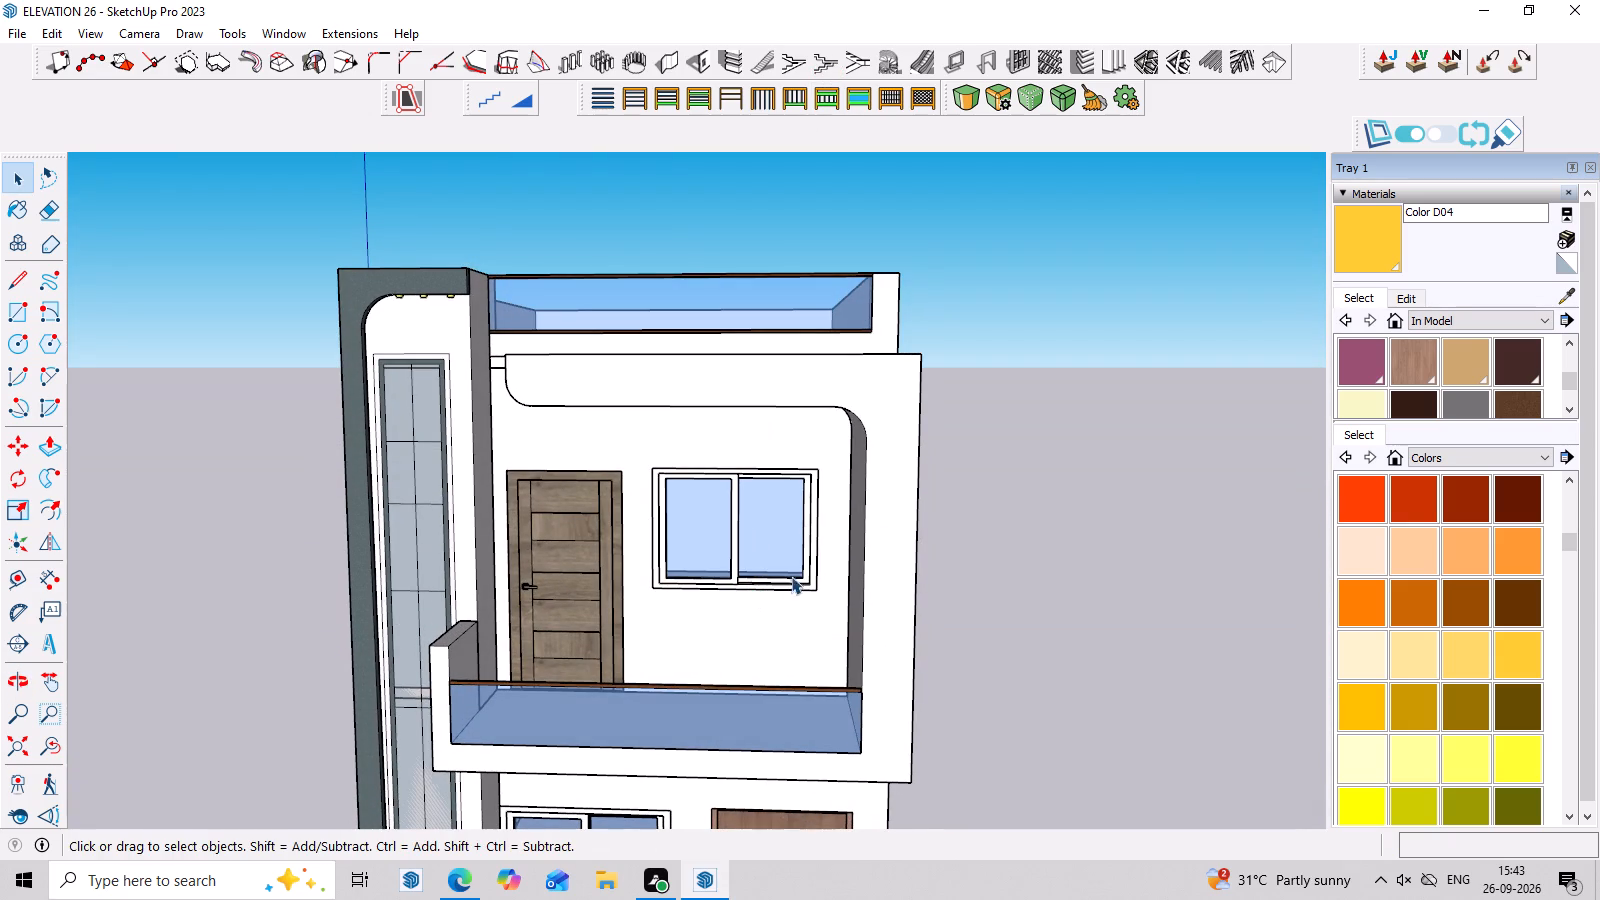
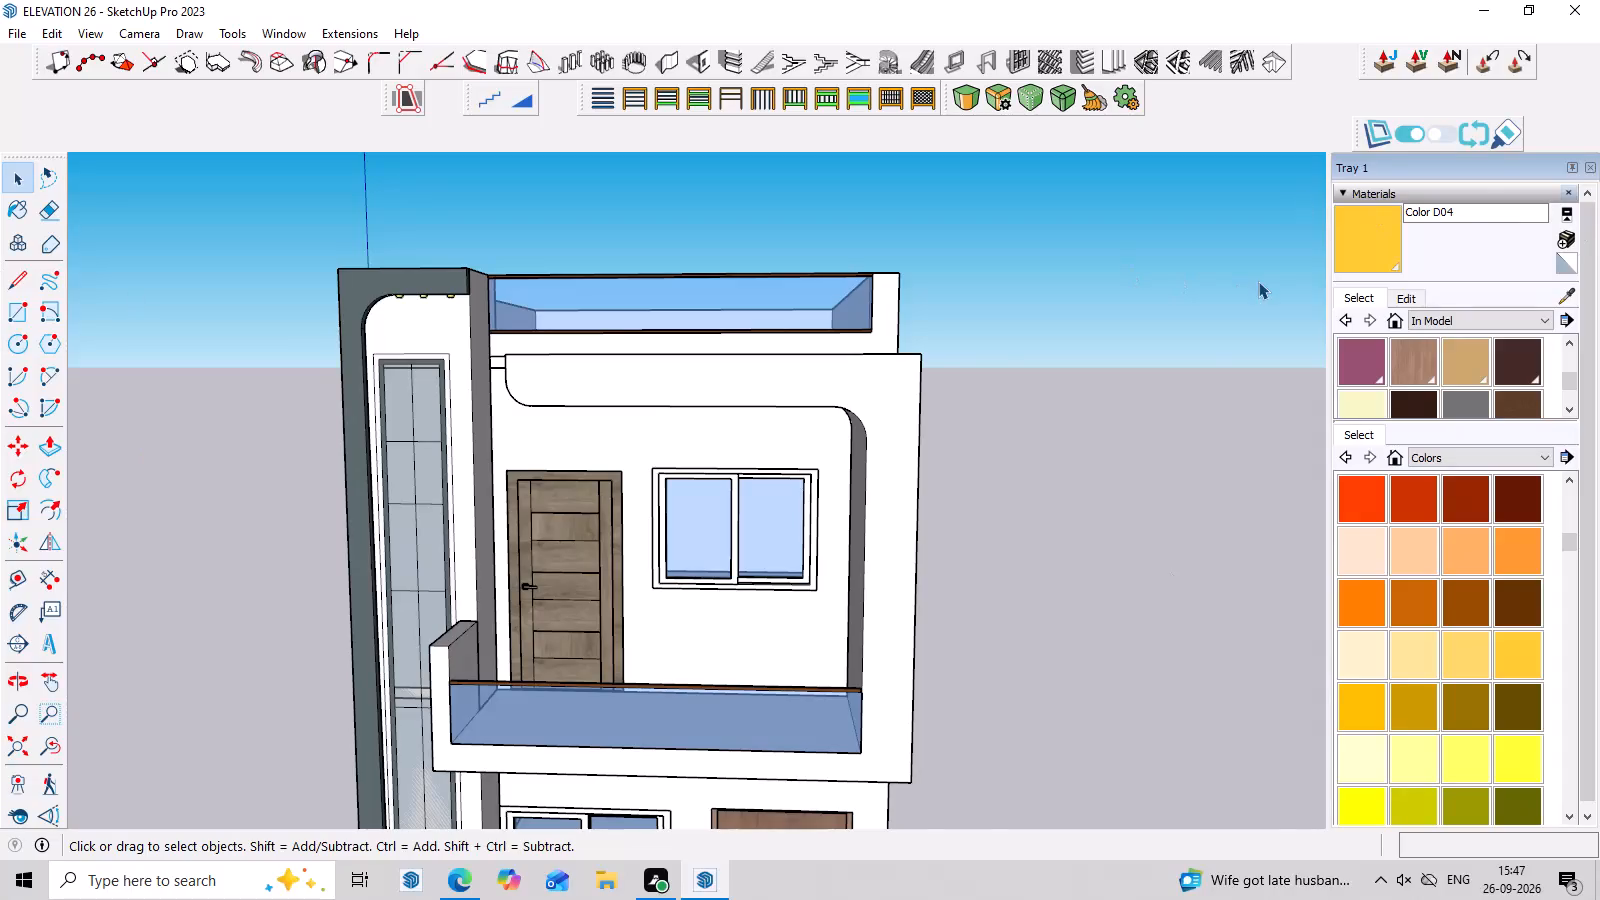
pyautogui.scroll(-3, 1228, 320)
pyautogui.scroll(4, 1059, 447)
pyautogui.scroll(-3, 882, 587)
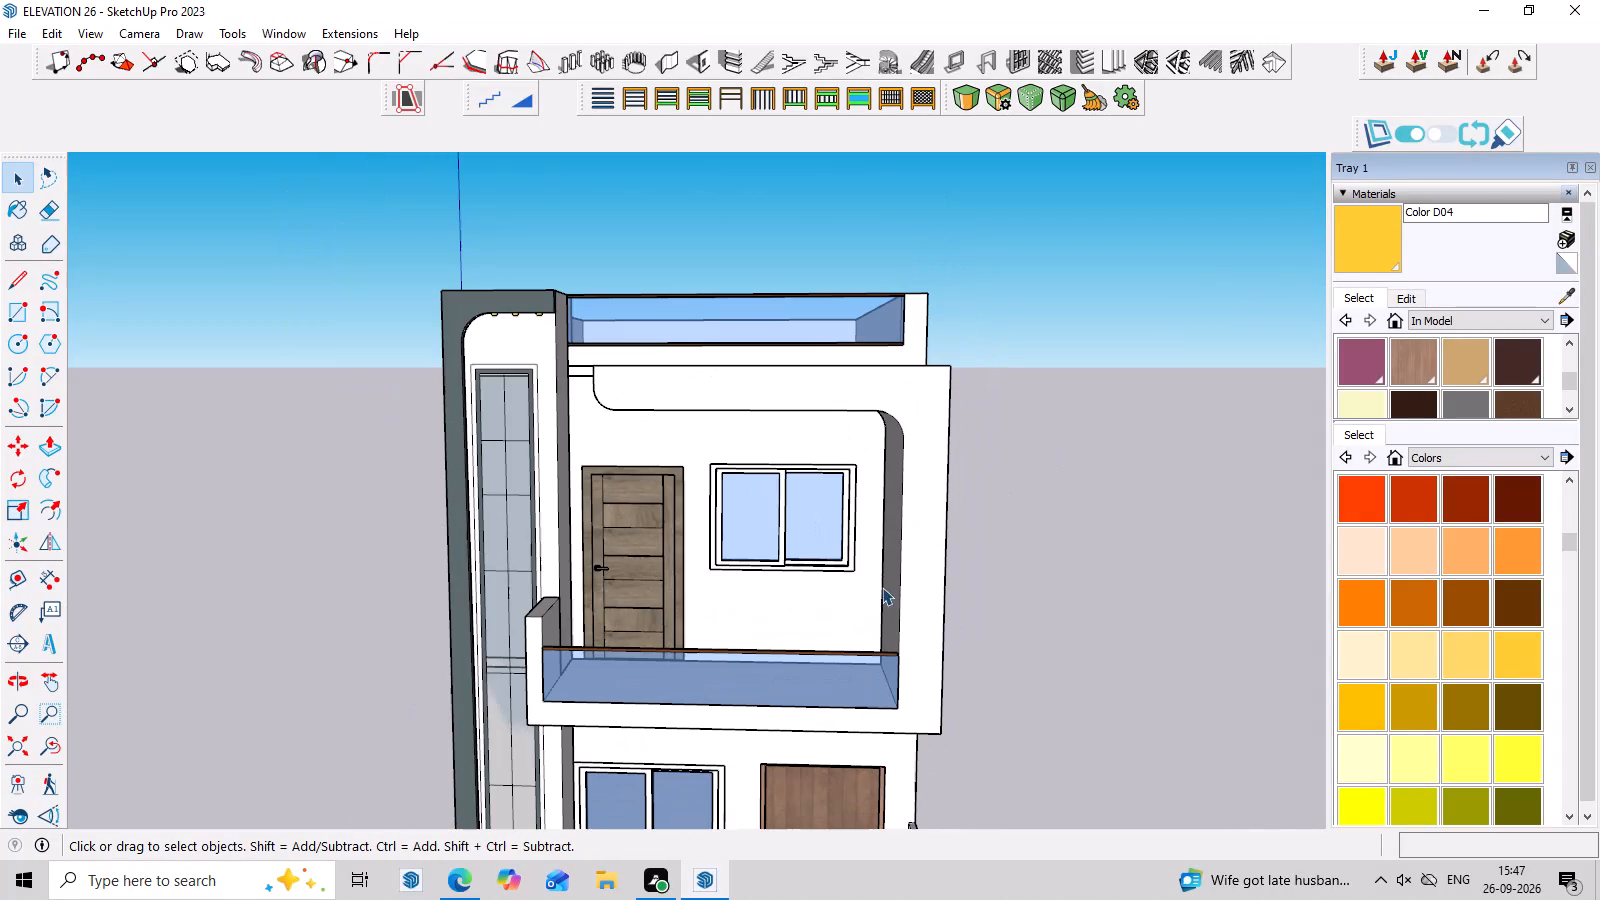
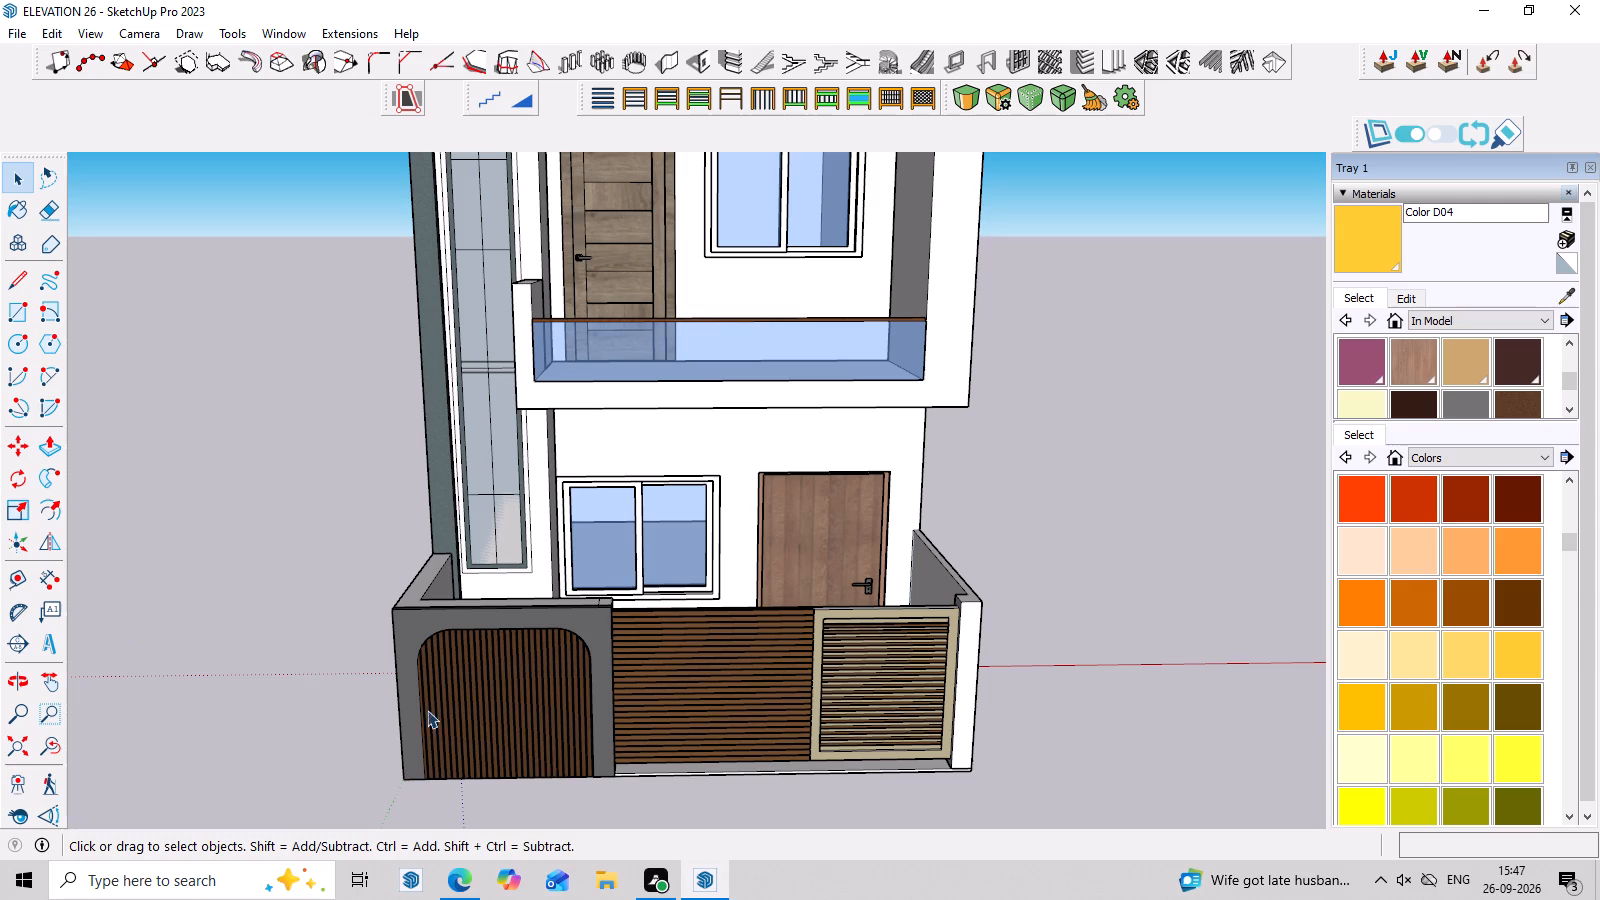
# Examine the house elevation from several angles, checking the front gate, side walls, tall window frame and upper balcony.
pyautogui.moveTo(482, 685); pyautogui.dragTo(552, 612, button='middle')
pyautogui.scroll(2, 1458, 849)
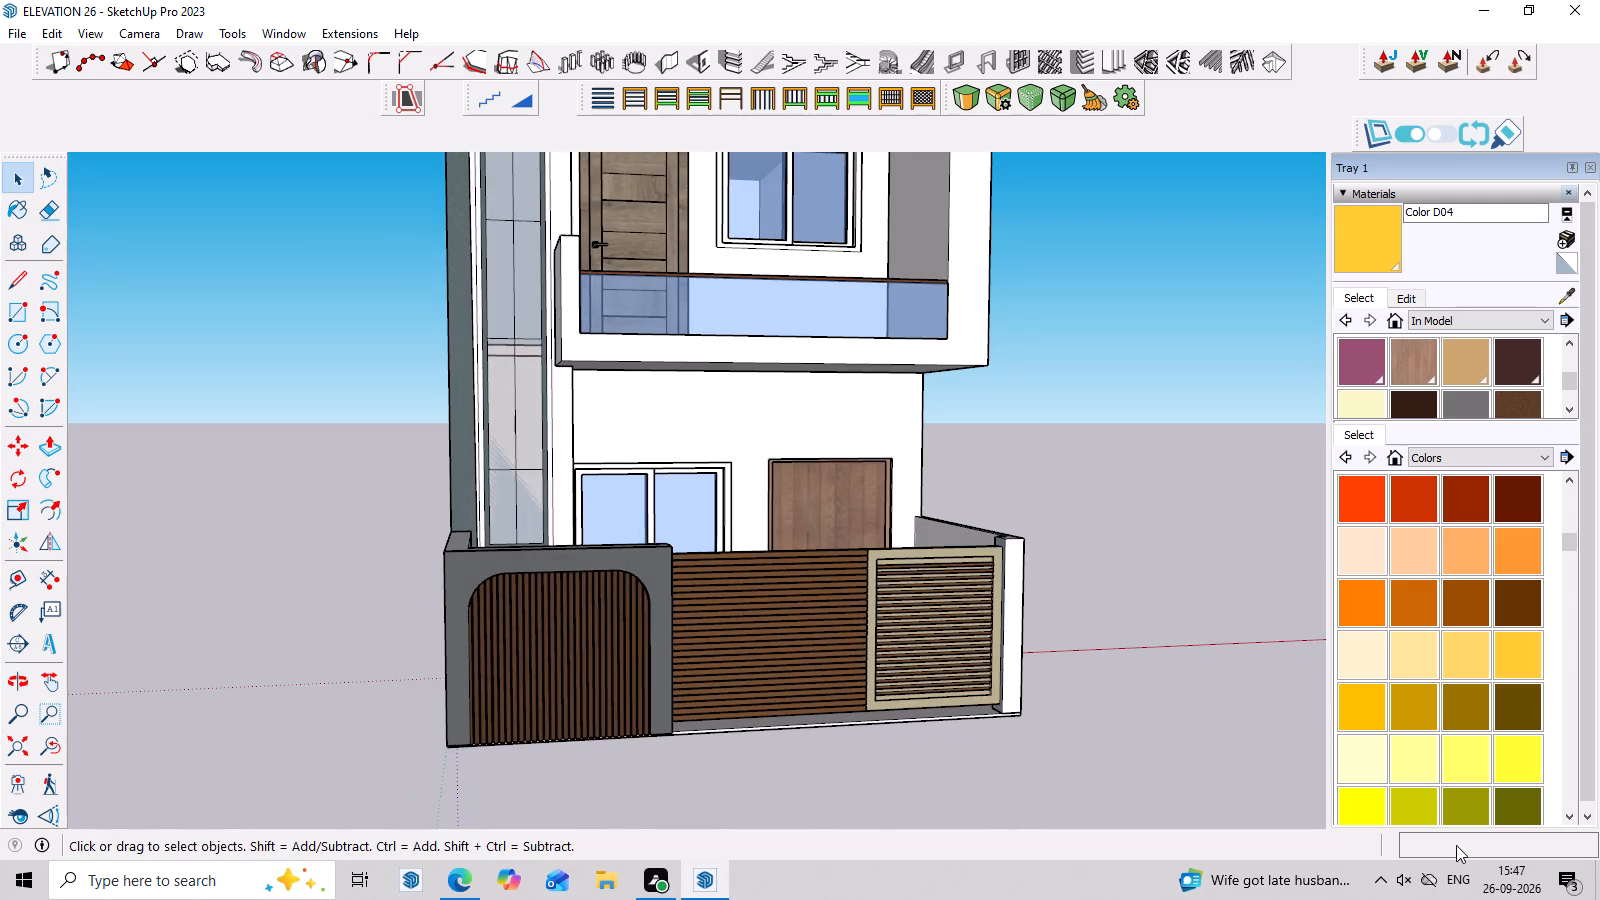
pyautogui.scroll(13, 1456, 845)
pyautogui.moveTo(1004, 630); pyautogui.dragTo(890, 625, button='middle')
pyautogui.scroll(1, 890, 625)
pyautogui.scroll(-5, 892, 609)
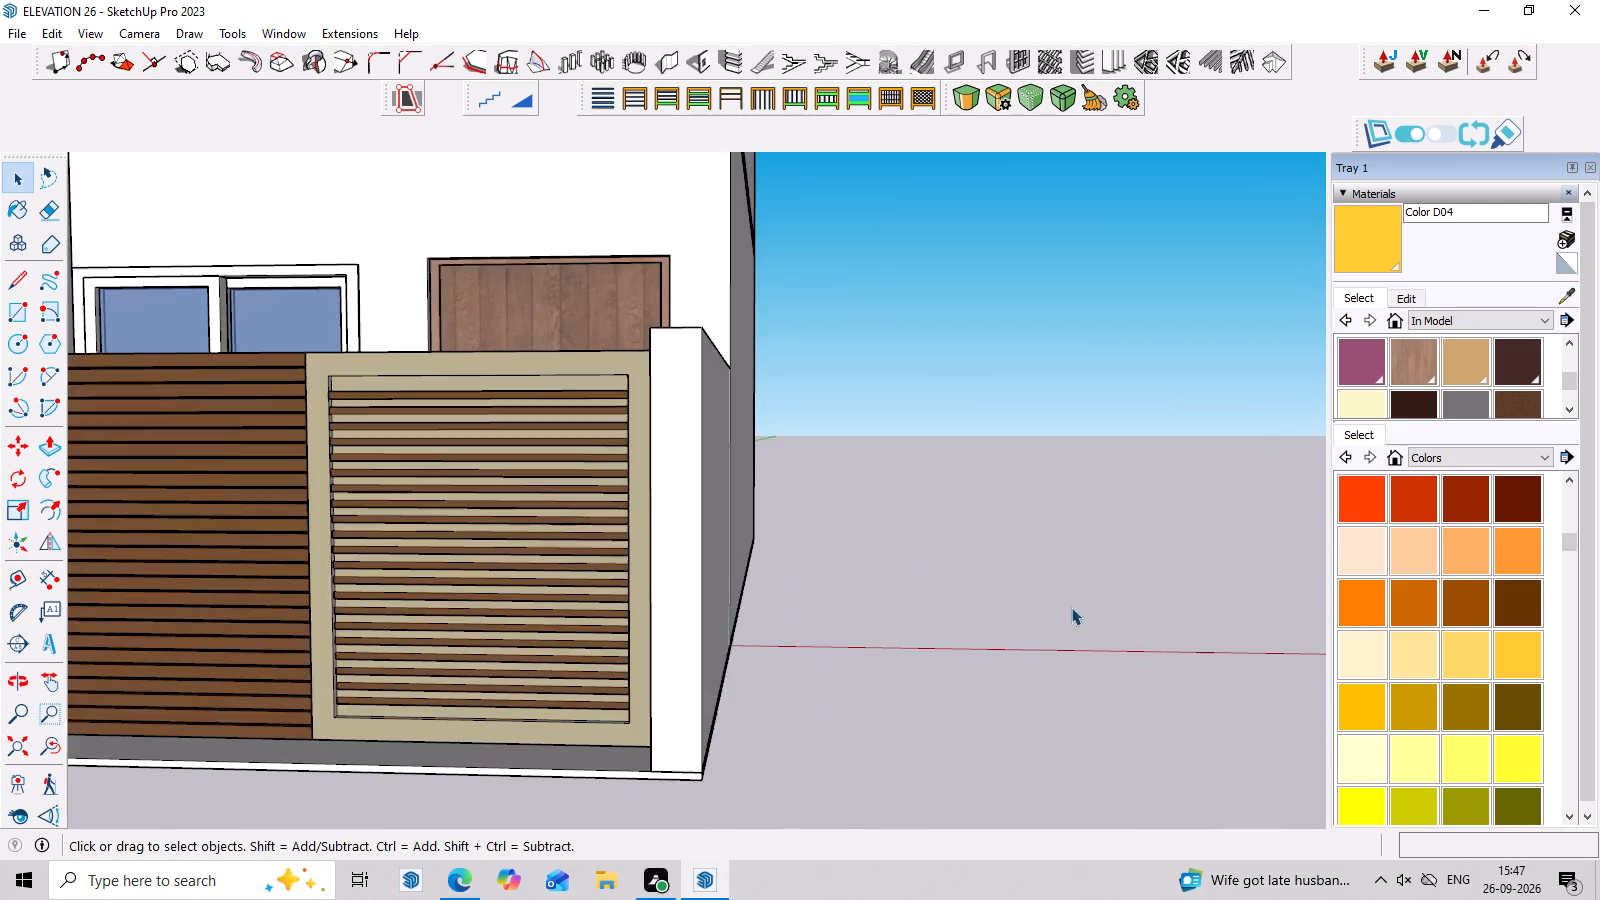
pyautogui.scroll(-5, 1071, 607)
pyautogui.moveTo(1133, 595); pyautogui.dragTo(1315, 298, button='middle')
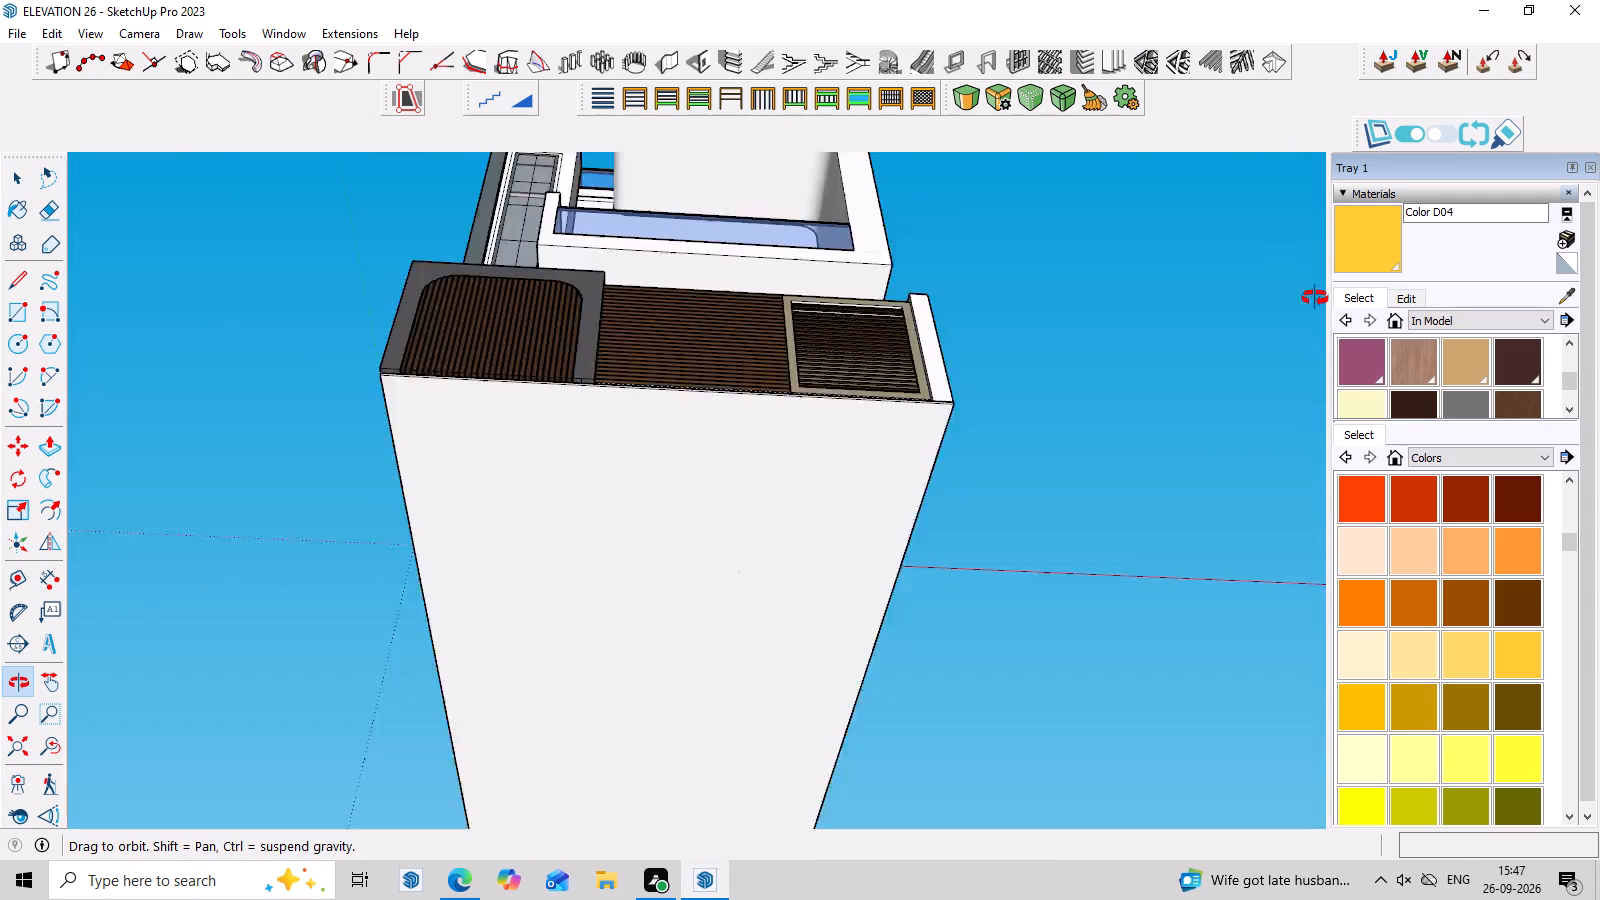
pyautogui.moveTo(1315, 298); pyautogui.dragTo(969, 816, button='middle')
pyautogui.scroll(3, 995, 781)
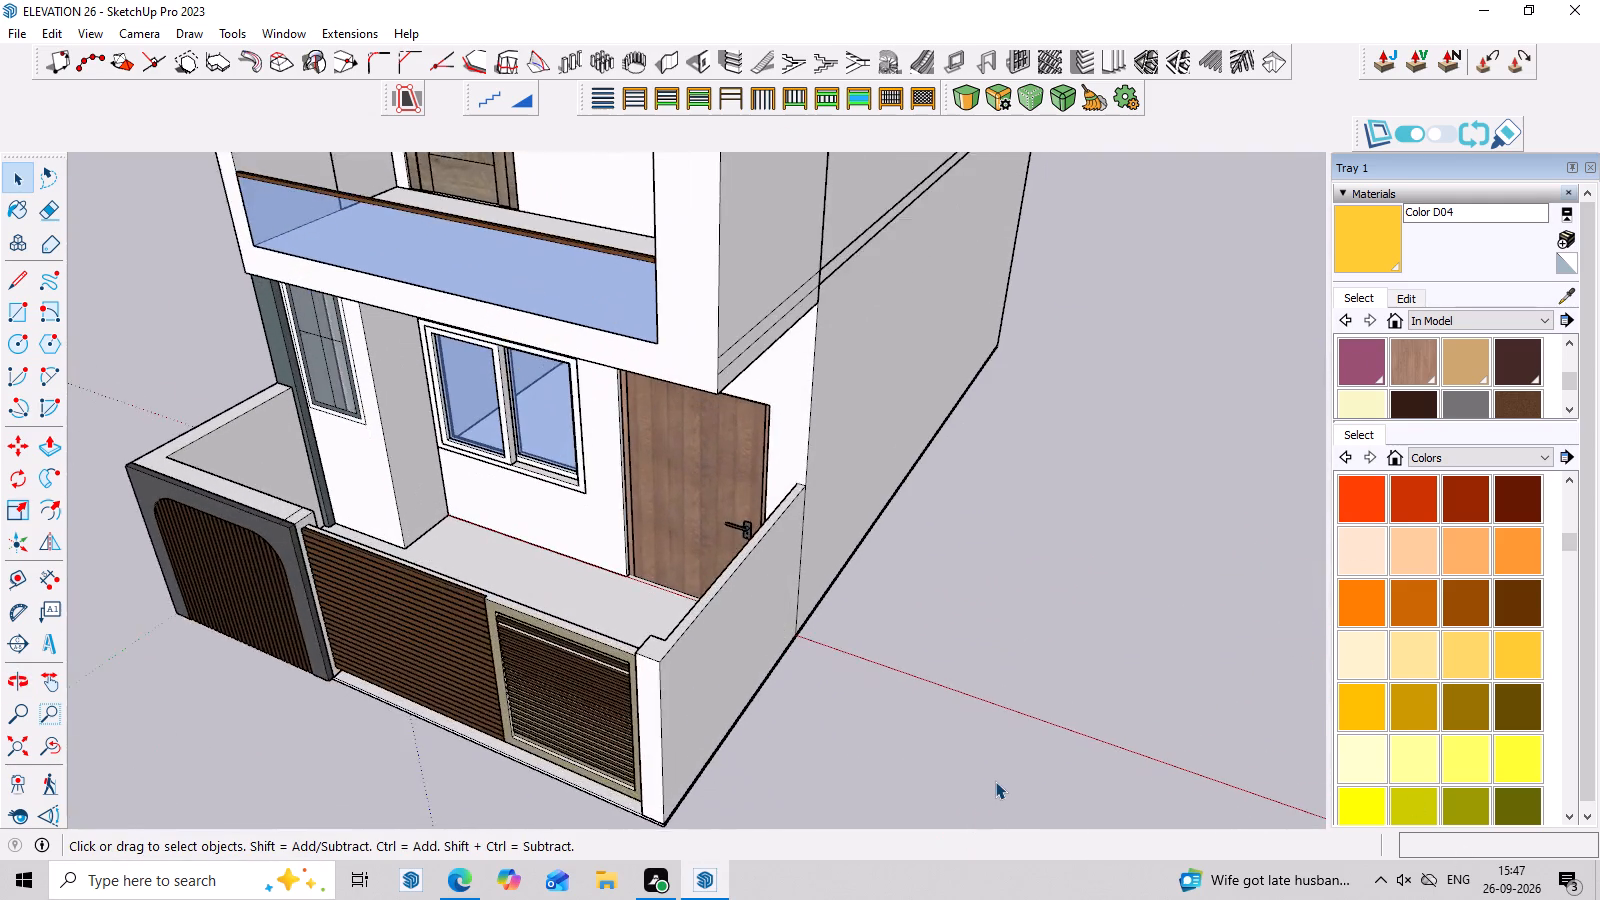
pyautogui.scroll(1, 995, 781)
pyautogui.scroll(-7, 1018, 753)
pyautogui.scroll(-3, 1035, 652)
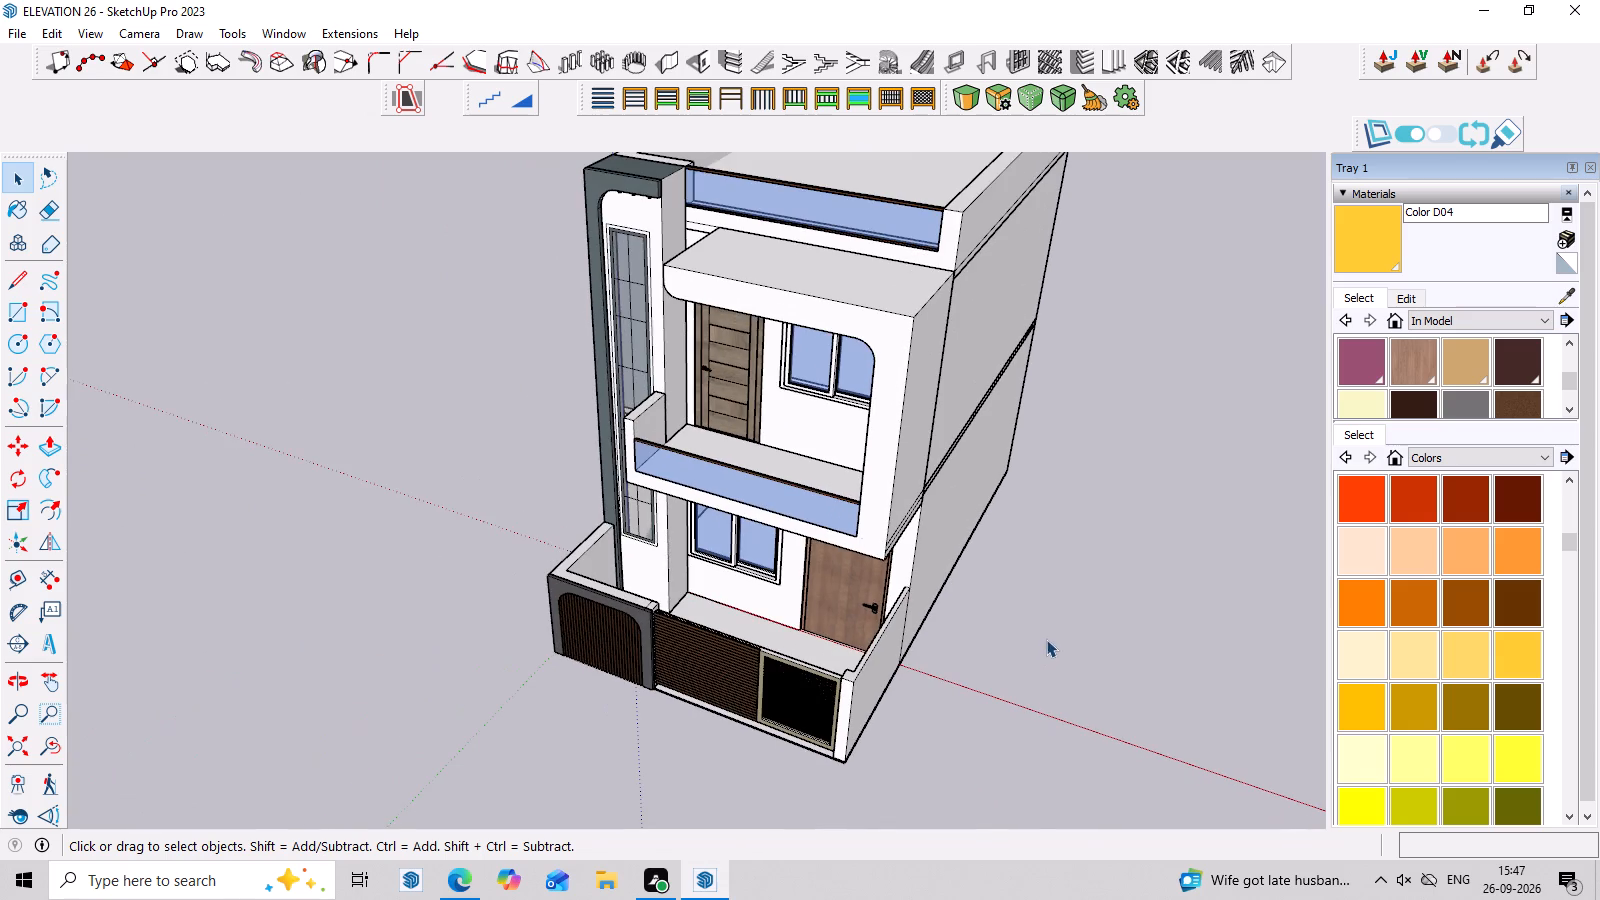
pyautogui.scroll(-3, 1088, 529)
pyautogui.moveTo(802, 682); pyautogui.dragTo(8, 118, button='middle')
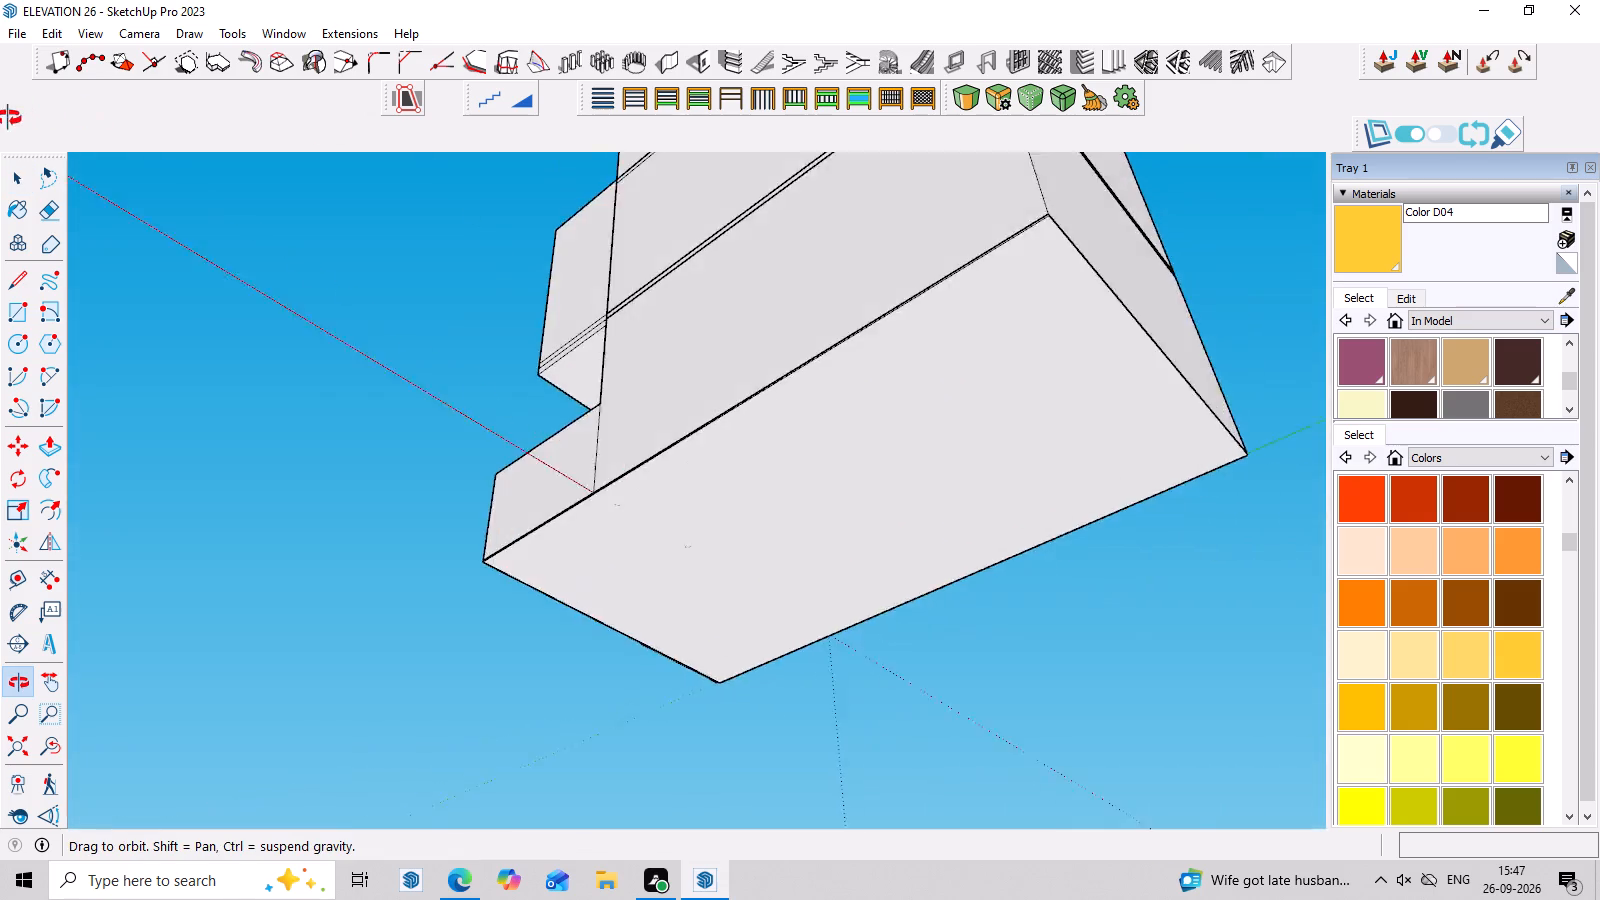
pyautogui.moveTo(8, 118); pyautogui.dragTo(1351, 450, button='middle')
pyautogui.scroll(8, 625, 412)
pyautogui.moveTo(1335, 514); pyautogui.dragTo(982, 510, button='middle')
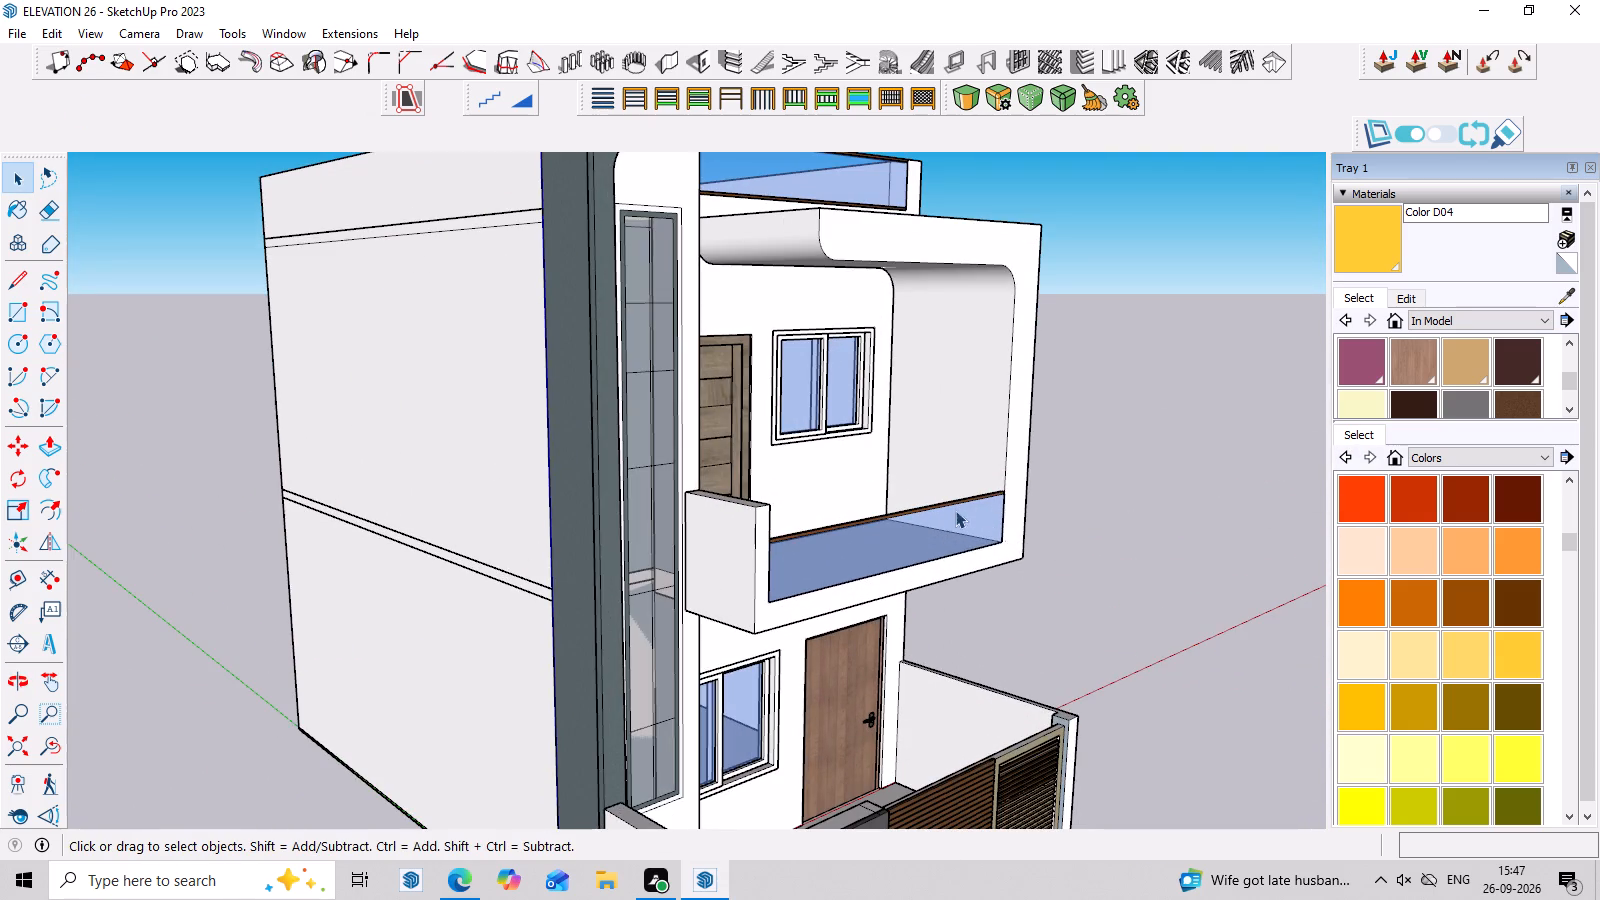
pyautogui.scroll(-7, 969, 507)
pyautogui.moveTo(1261, 523); pyautogui.dragTo(1081, 540, button='middle')
pyautogui.scroll(7, 1081, 540)
pyautogui.scroll(-5, 1117, 505)
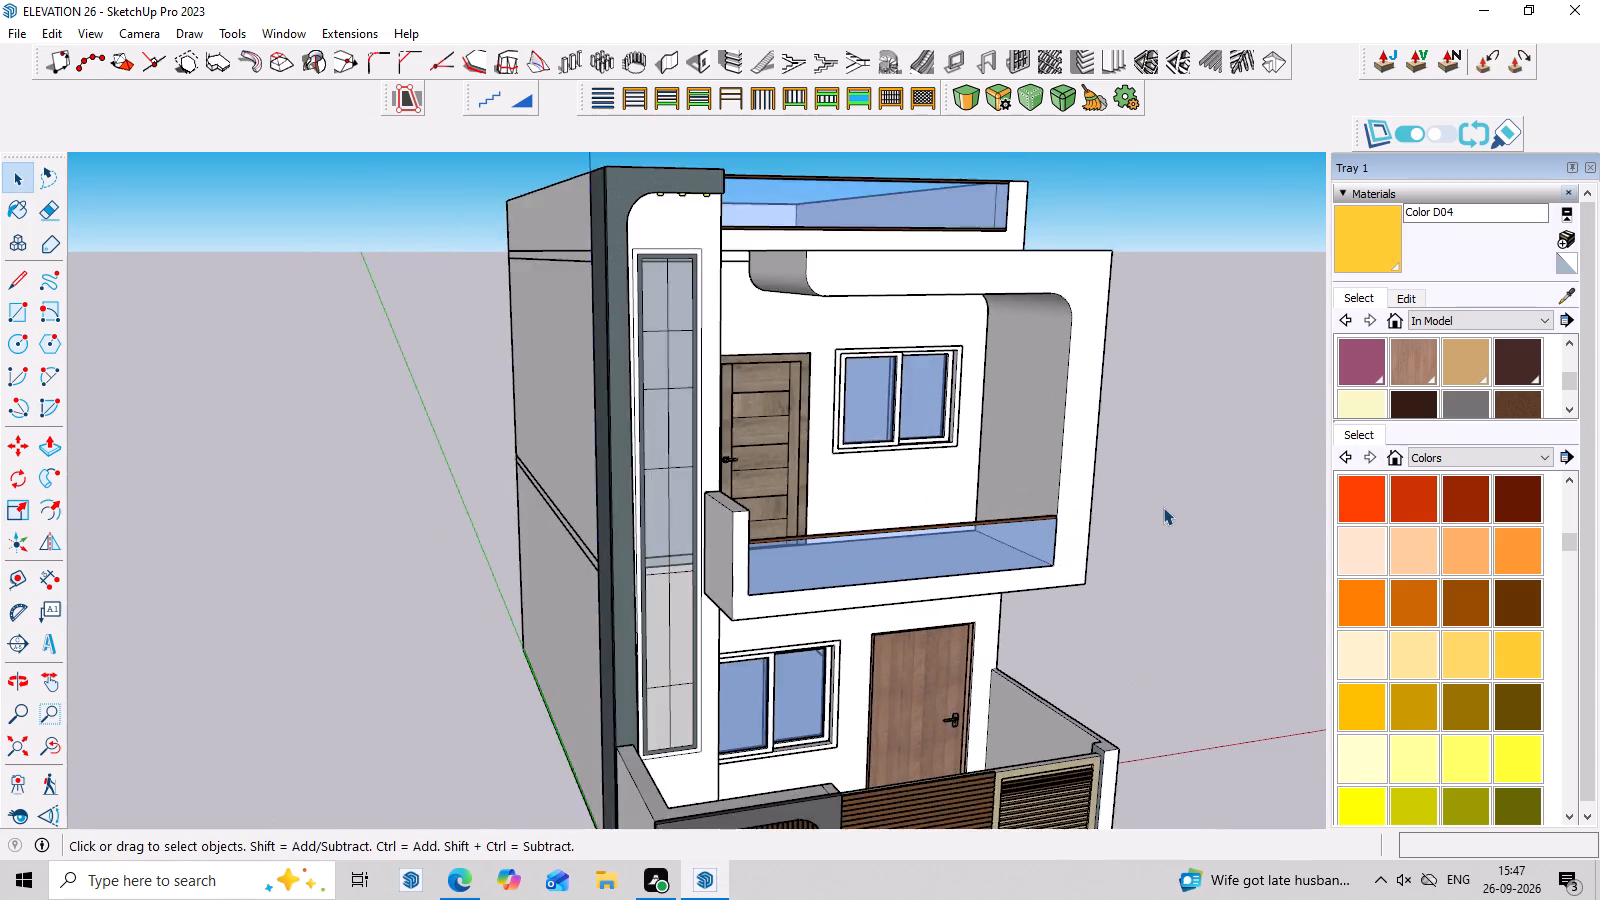
pyautogui.scroll(-3, 1163, 507)
pyautogui.moveTo(1183, 527); pyautogui.dragTo(1160, 540, button='middle')
pyautogui.scroll(6, 1160, 540)
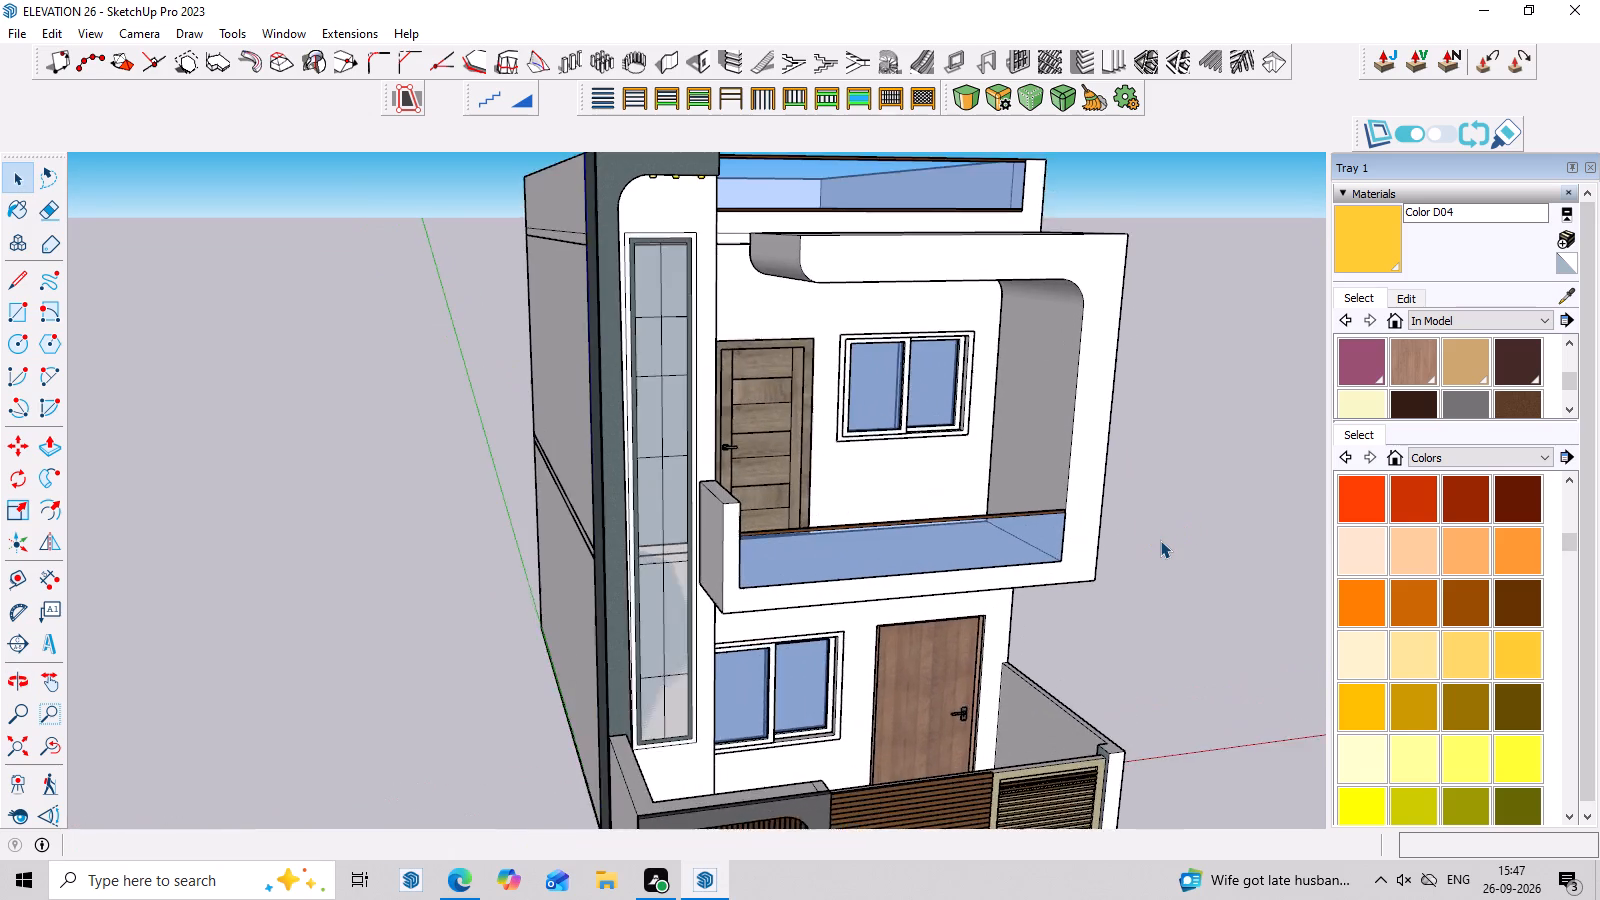
pyautogui.moveTo(1160, 540); pyautogui.dragTo(1048, 413, button='middle')
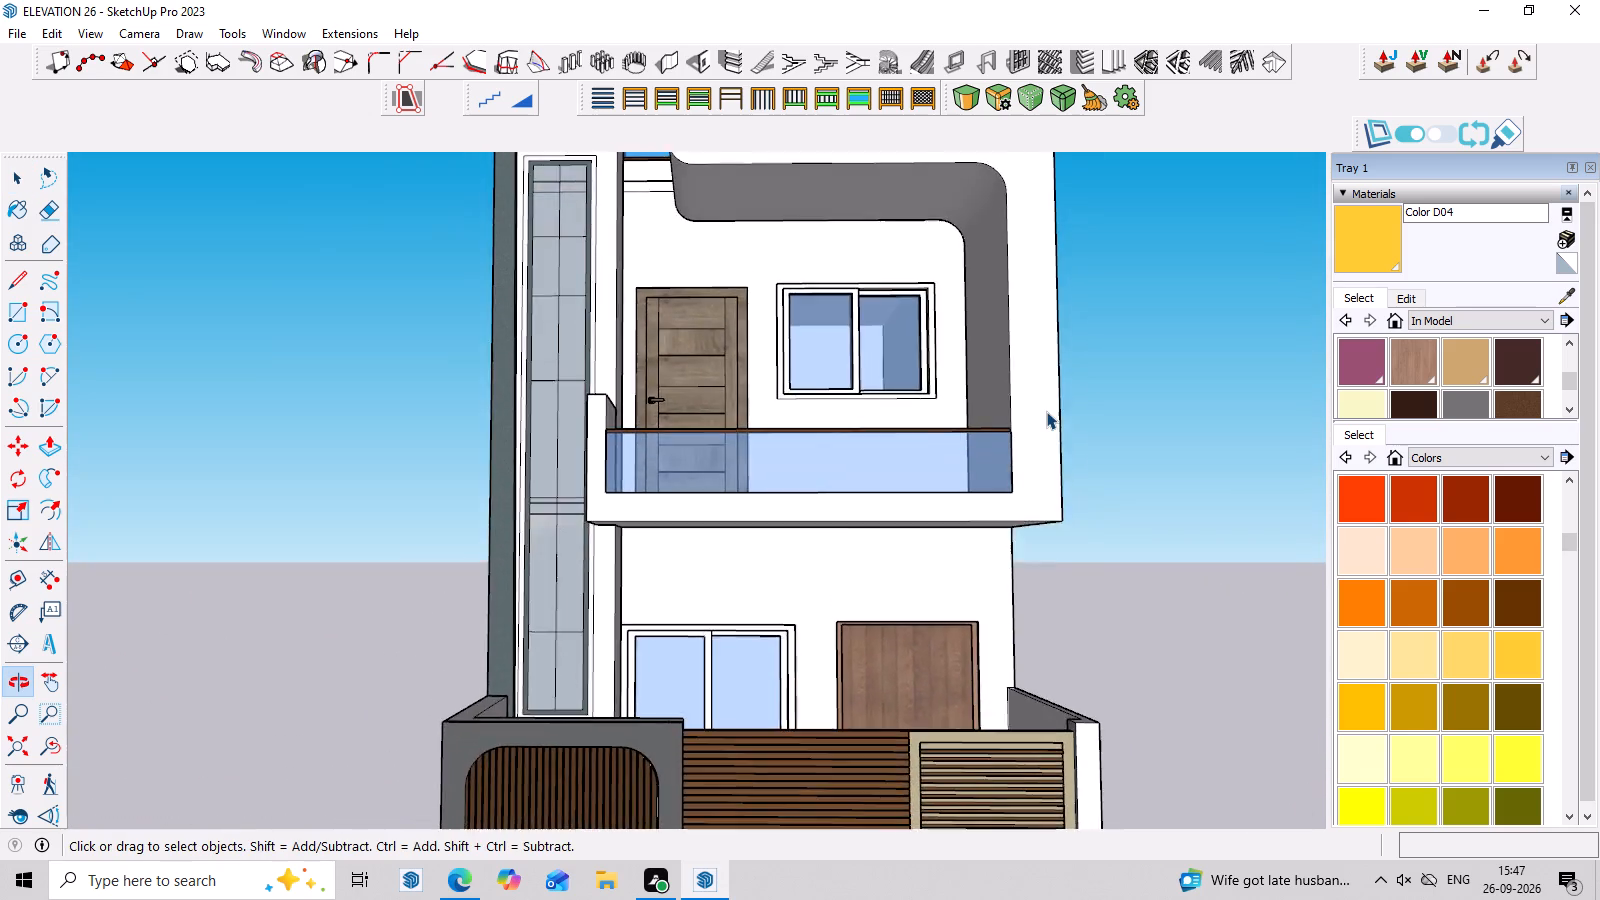
pyautogui.scroll(4, 1046, 411)
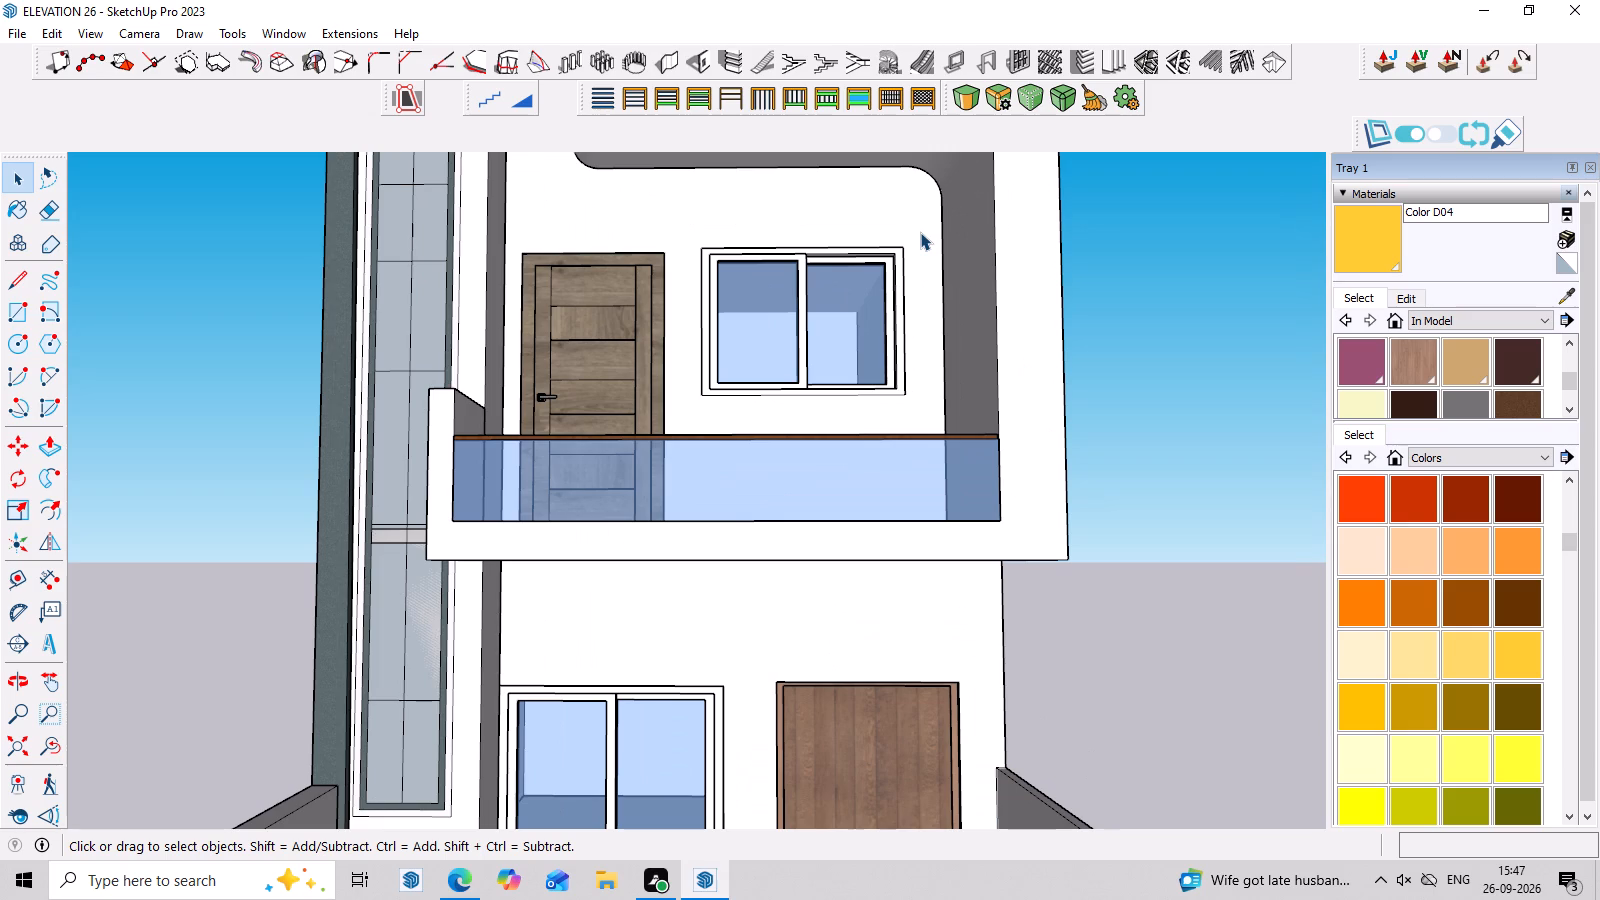
pyautogui.scroll(-8, 938, 177)
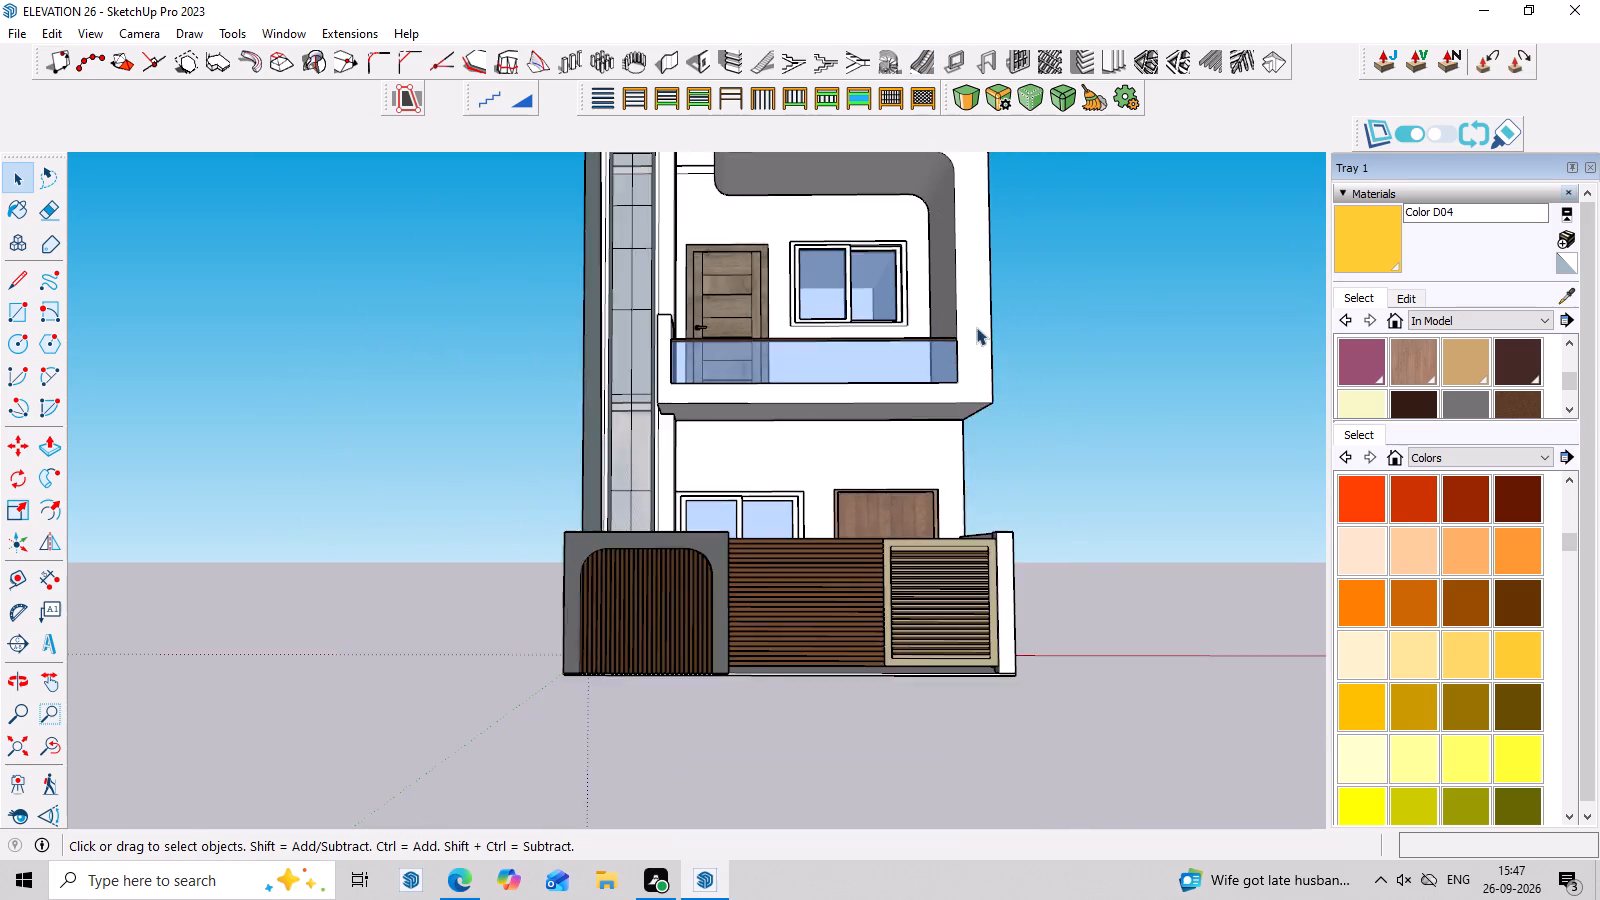
pyautogui.scroll(-3, 976, 327)
pyautogui.scroll(9, 1035, 107)
pyautogui.moveTo(980, 181); pyautogui.dragTo(1015, 453, button='middle')
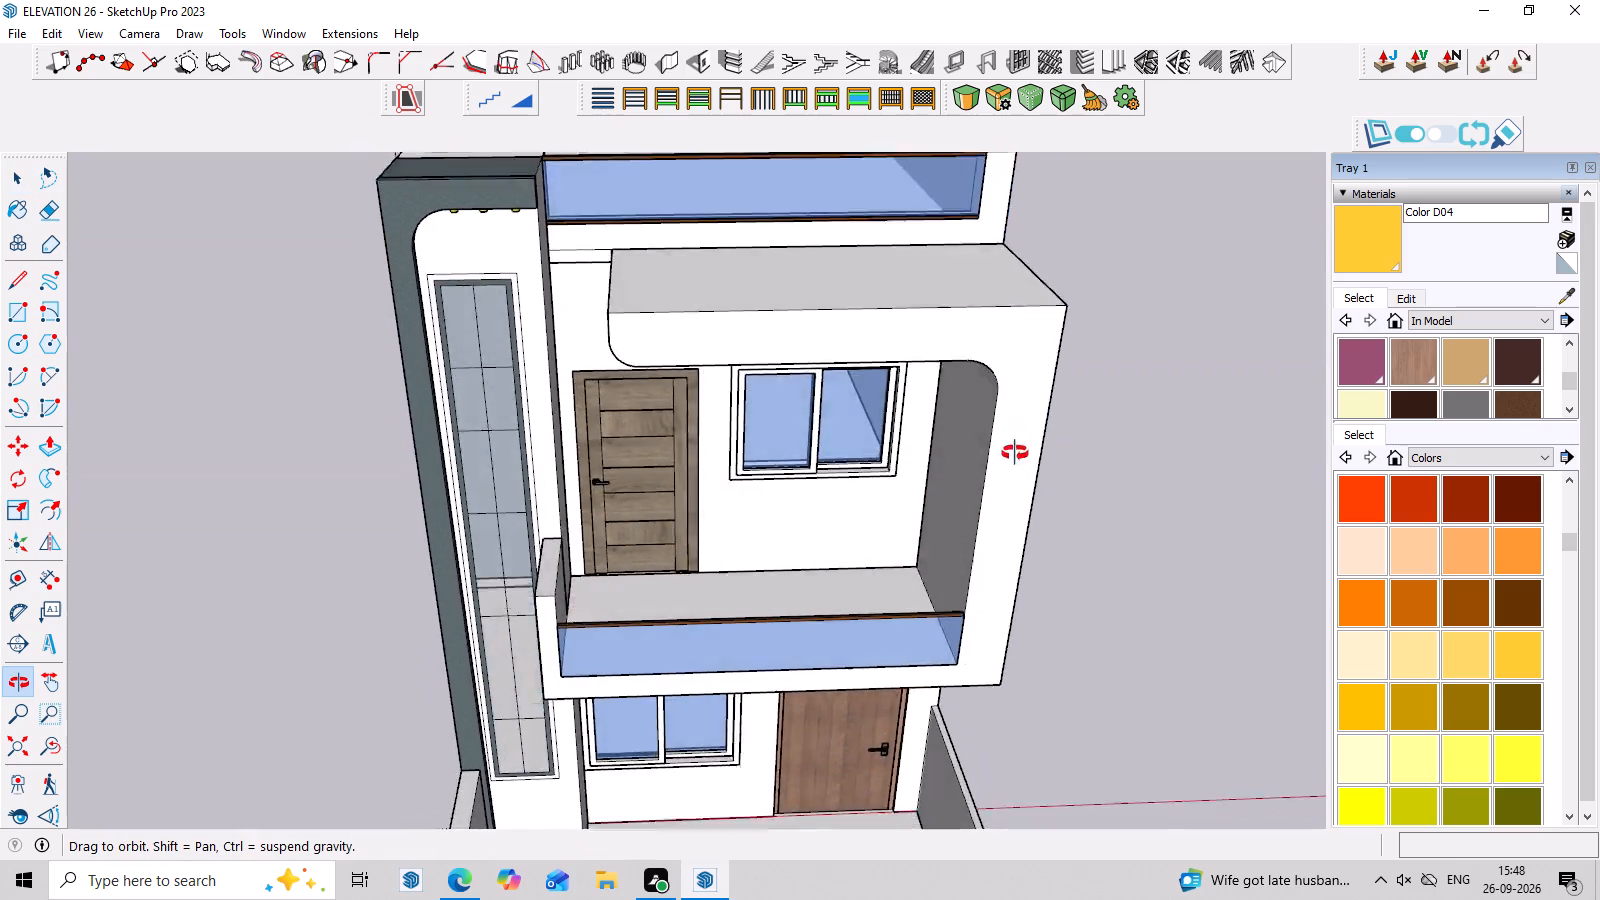
pyautogui.moveTo(1015, 453); pyautogui.dragTo(771, 386, button='middle')
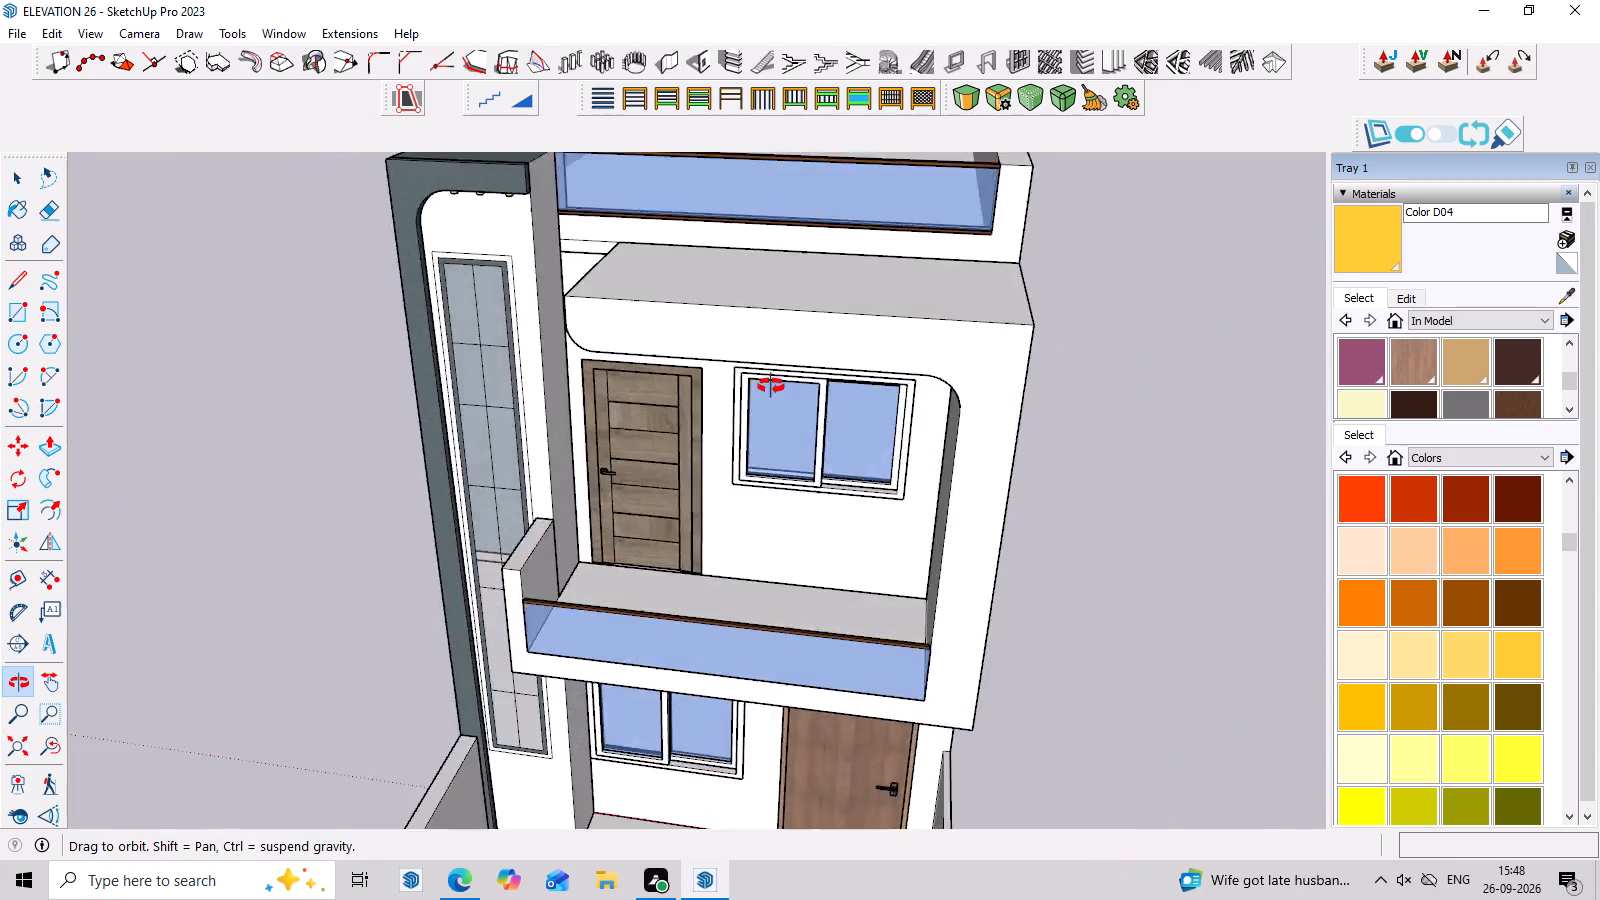
pyautogui.moveTo(771, 386); pyautogui.dragTo(895, 367, button='middle')
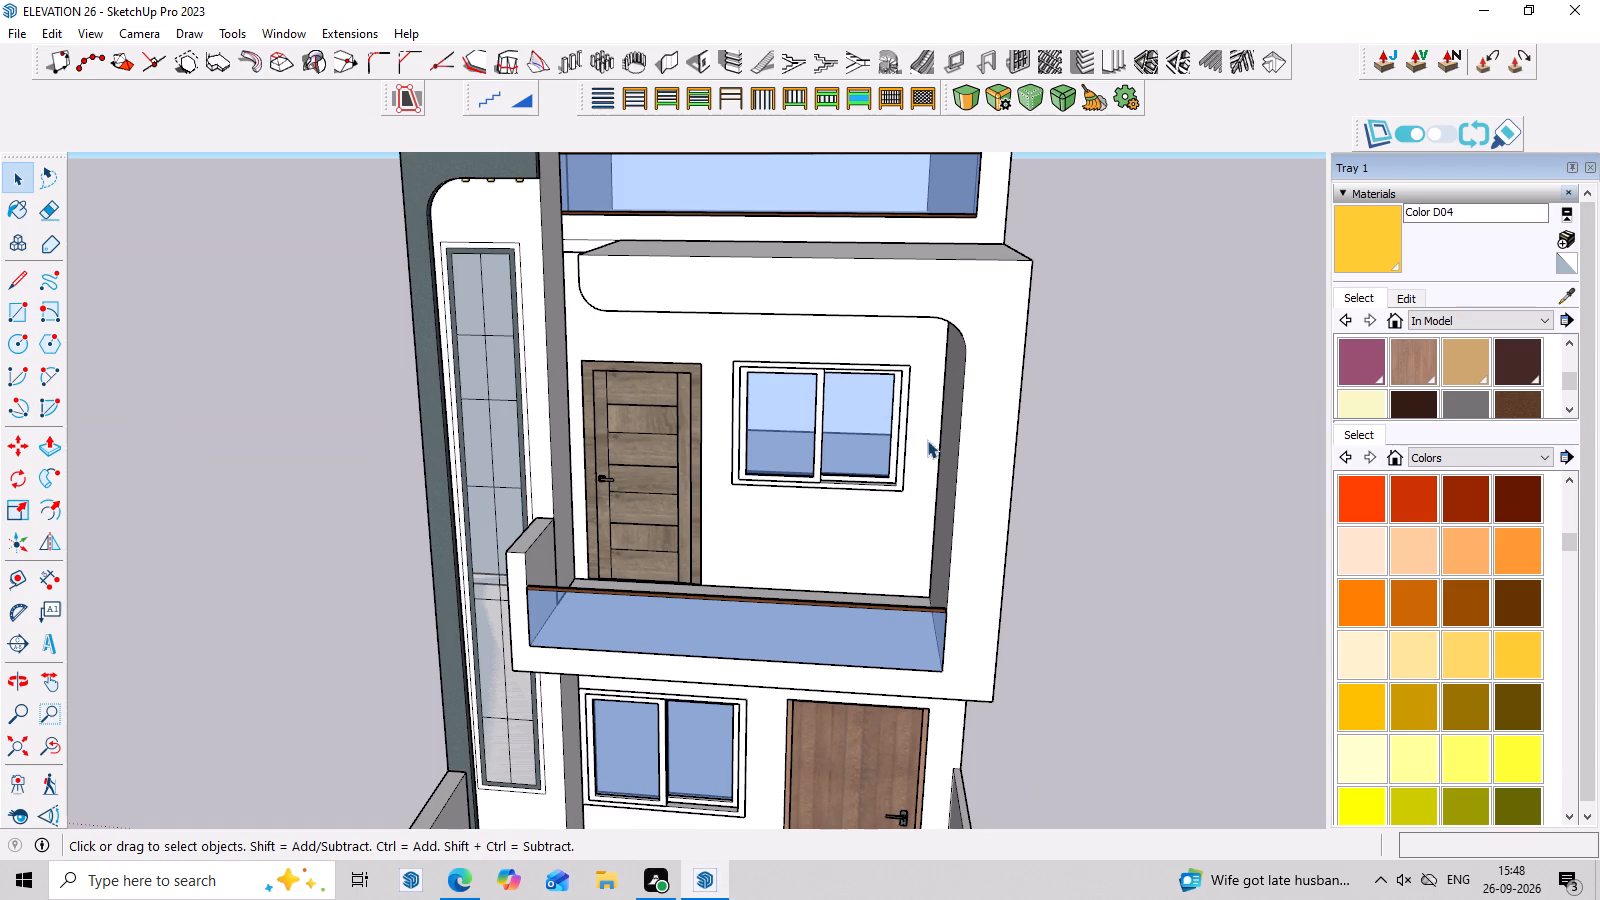
# Open the house body group for editing and sample the Formica Speckled Grey material from the tall window frame's top band.
pyautogui.scroll(-7, 940, 418)
pyautogui.moveTo(1014, 424); pyautogui.dragTo(1044, 344, button='middle')
pyautogui.scroll(1, 1043, 349)
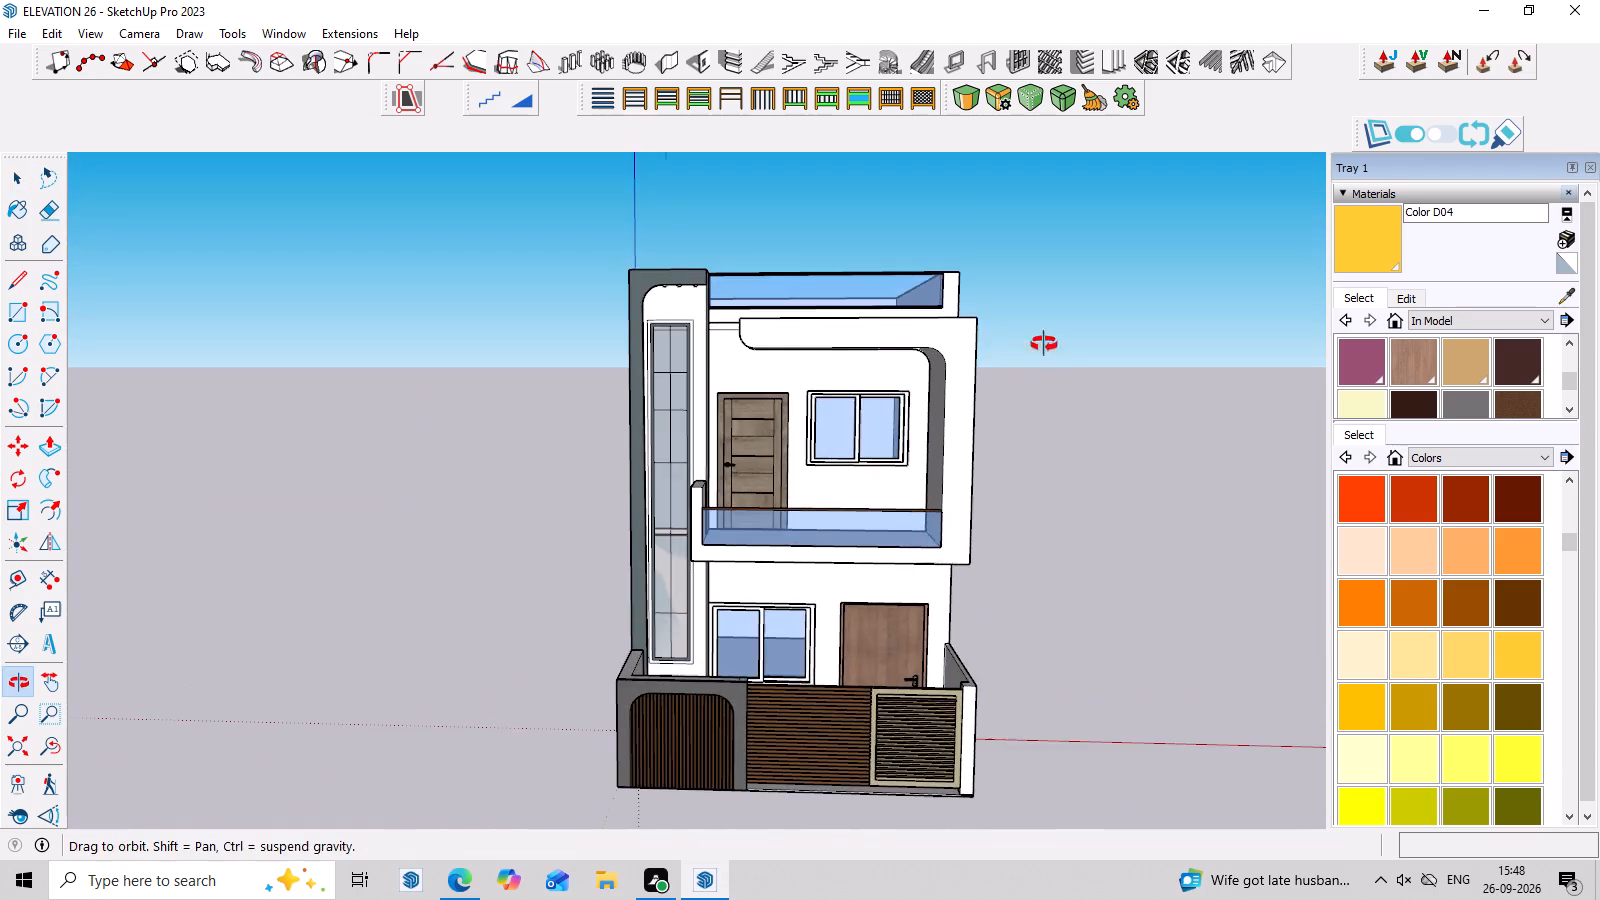
pyautogui.moveTo(1044, 344); pyautogui.dragTo(1044, 343, button='middle')
pyautogui.scroll(6, 966, 350)
pyautogui.click(966, 350)
pyautogui.tripleClick(966, 350)
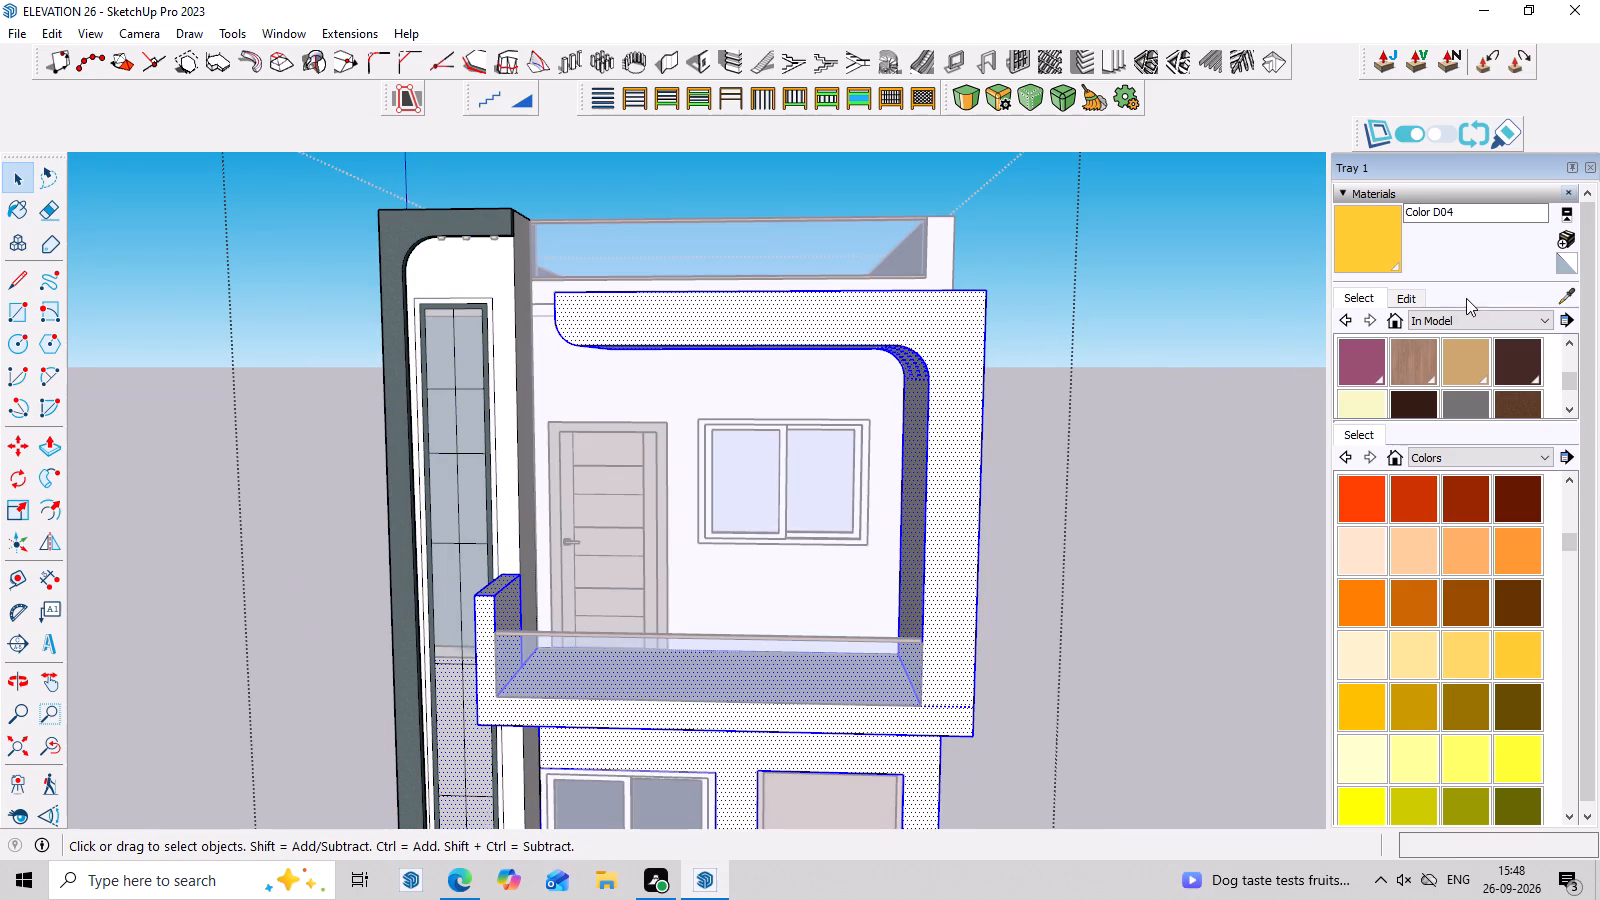
pyautogui.click(1564, 296)
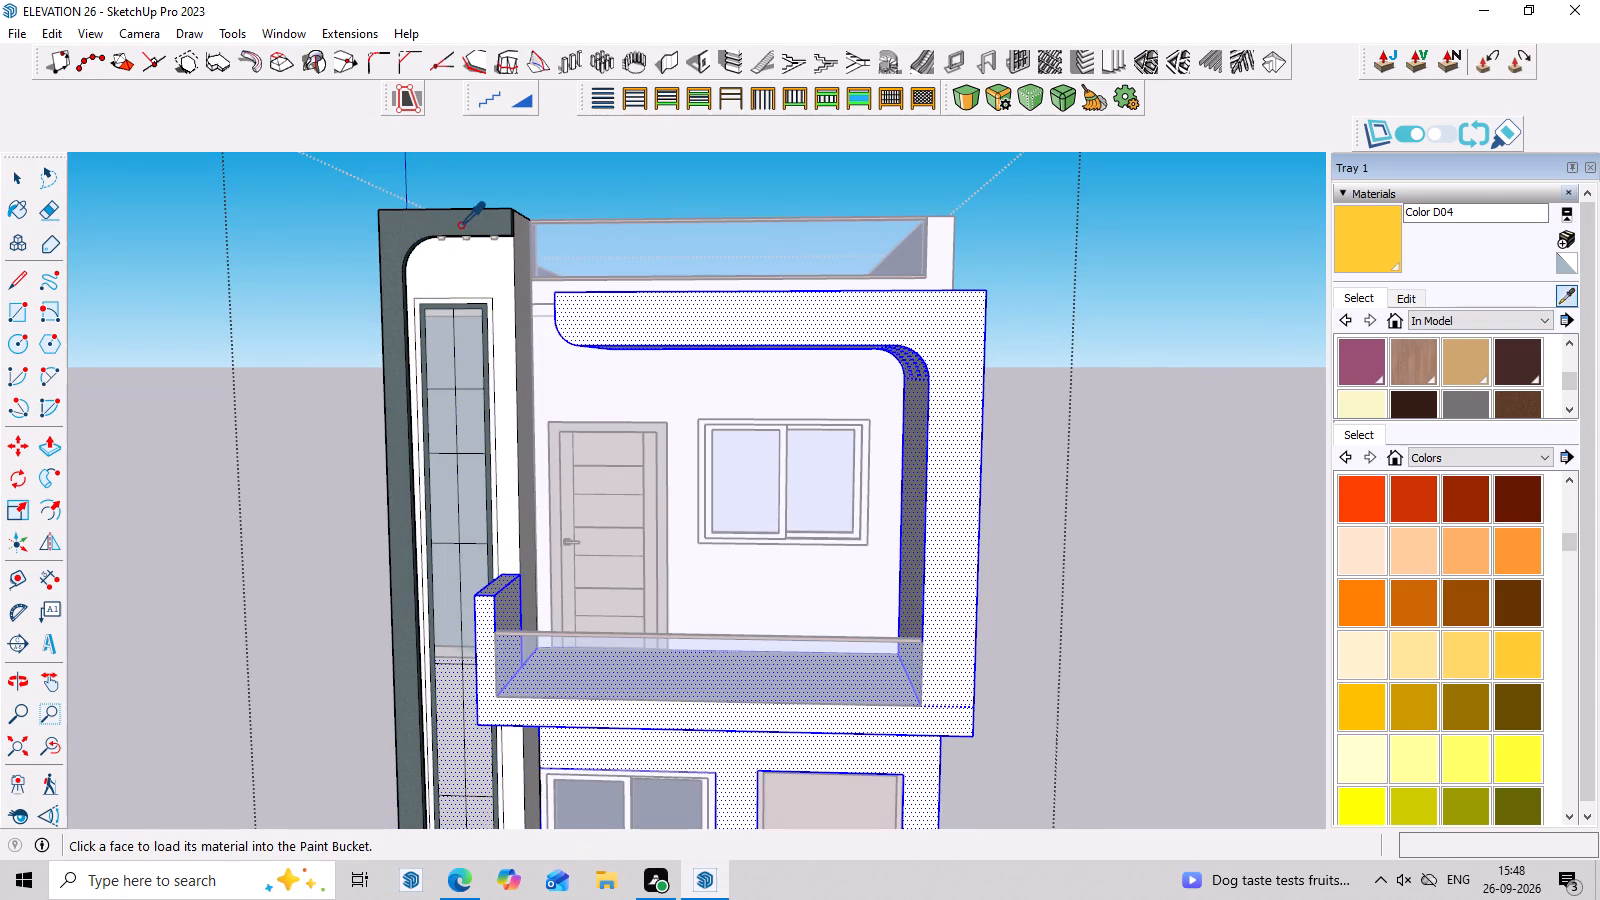
pyautogui.click(460, 225)
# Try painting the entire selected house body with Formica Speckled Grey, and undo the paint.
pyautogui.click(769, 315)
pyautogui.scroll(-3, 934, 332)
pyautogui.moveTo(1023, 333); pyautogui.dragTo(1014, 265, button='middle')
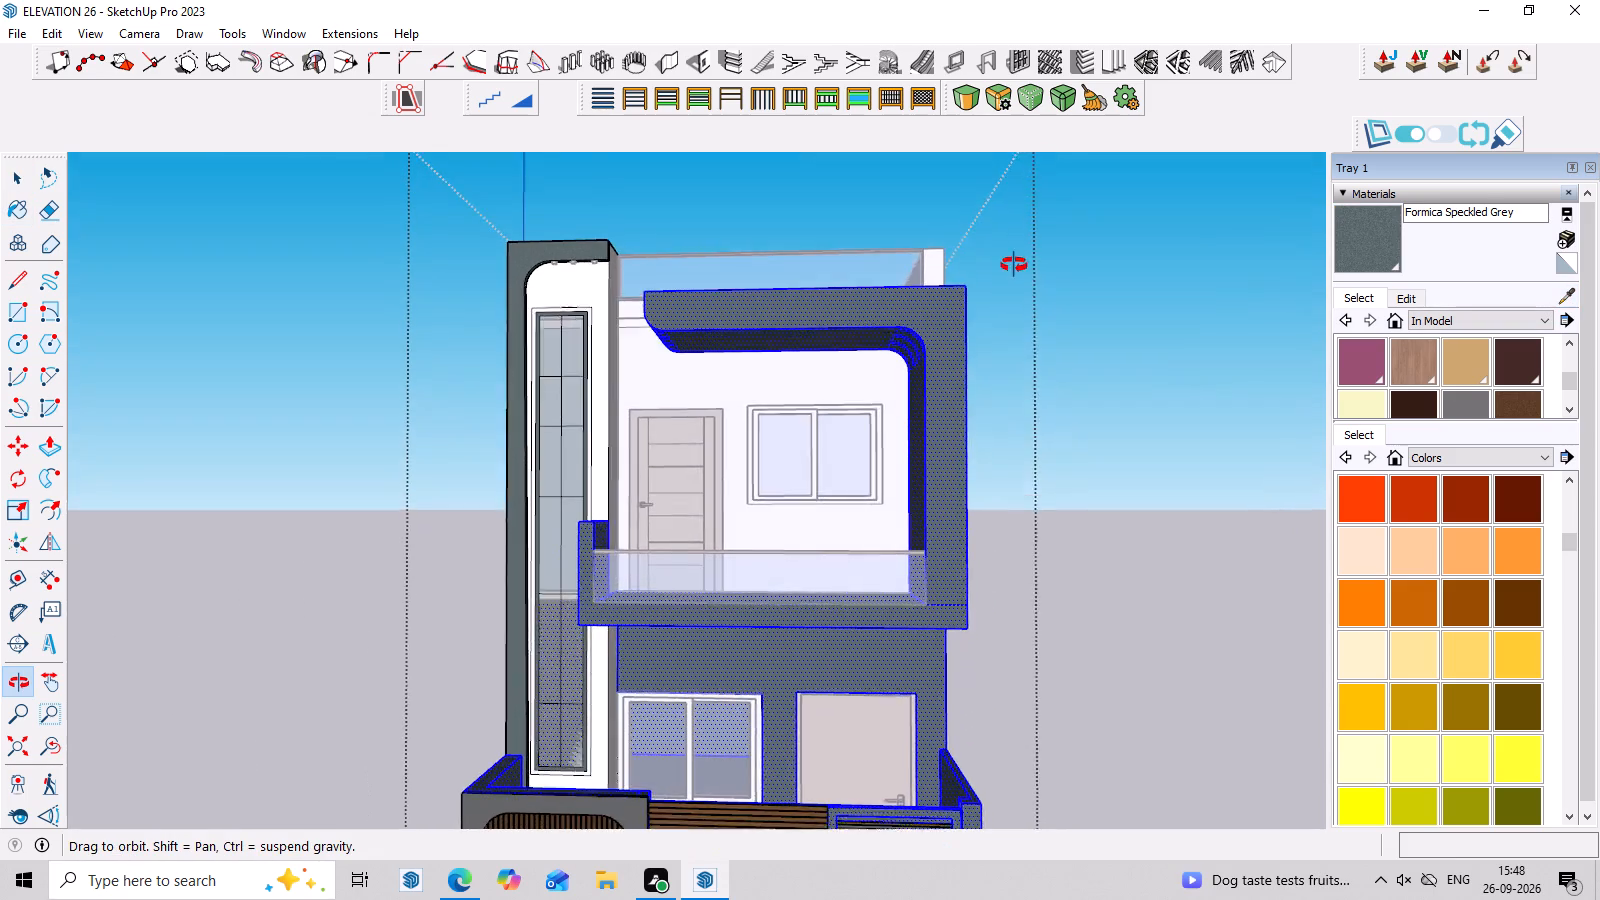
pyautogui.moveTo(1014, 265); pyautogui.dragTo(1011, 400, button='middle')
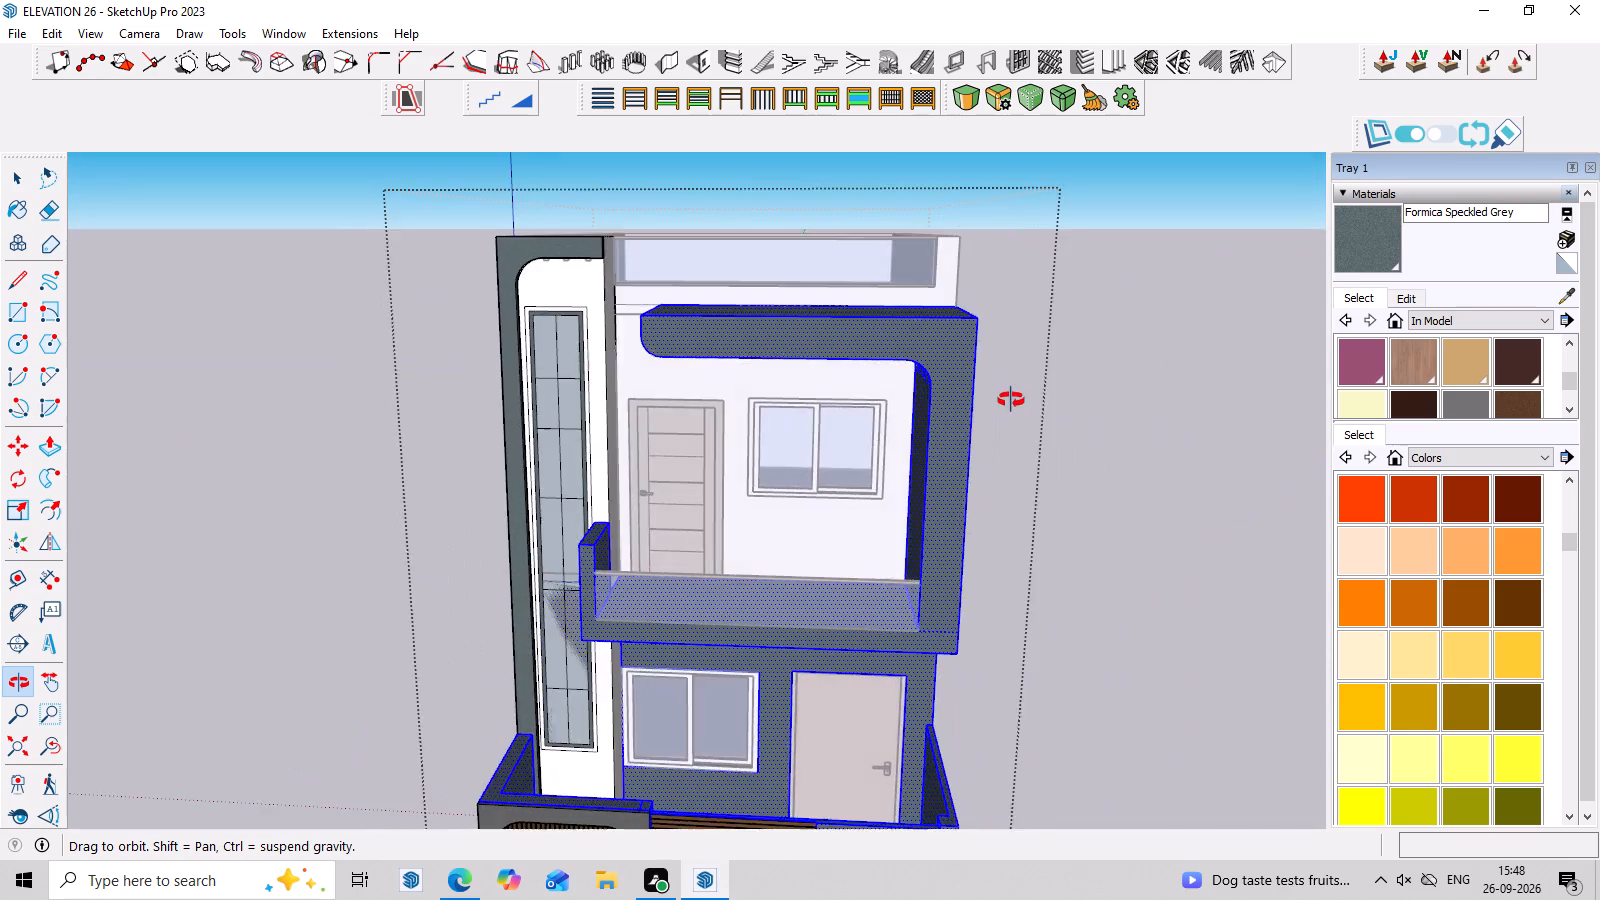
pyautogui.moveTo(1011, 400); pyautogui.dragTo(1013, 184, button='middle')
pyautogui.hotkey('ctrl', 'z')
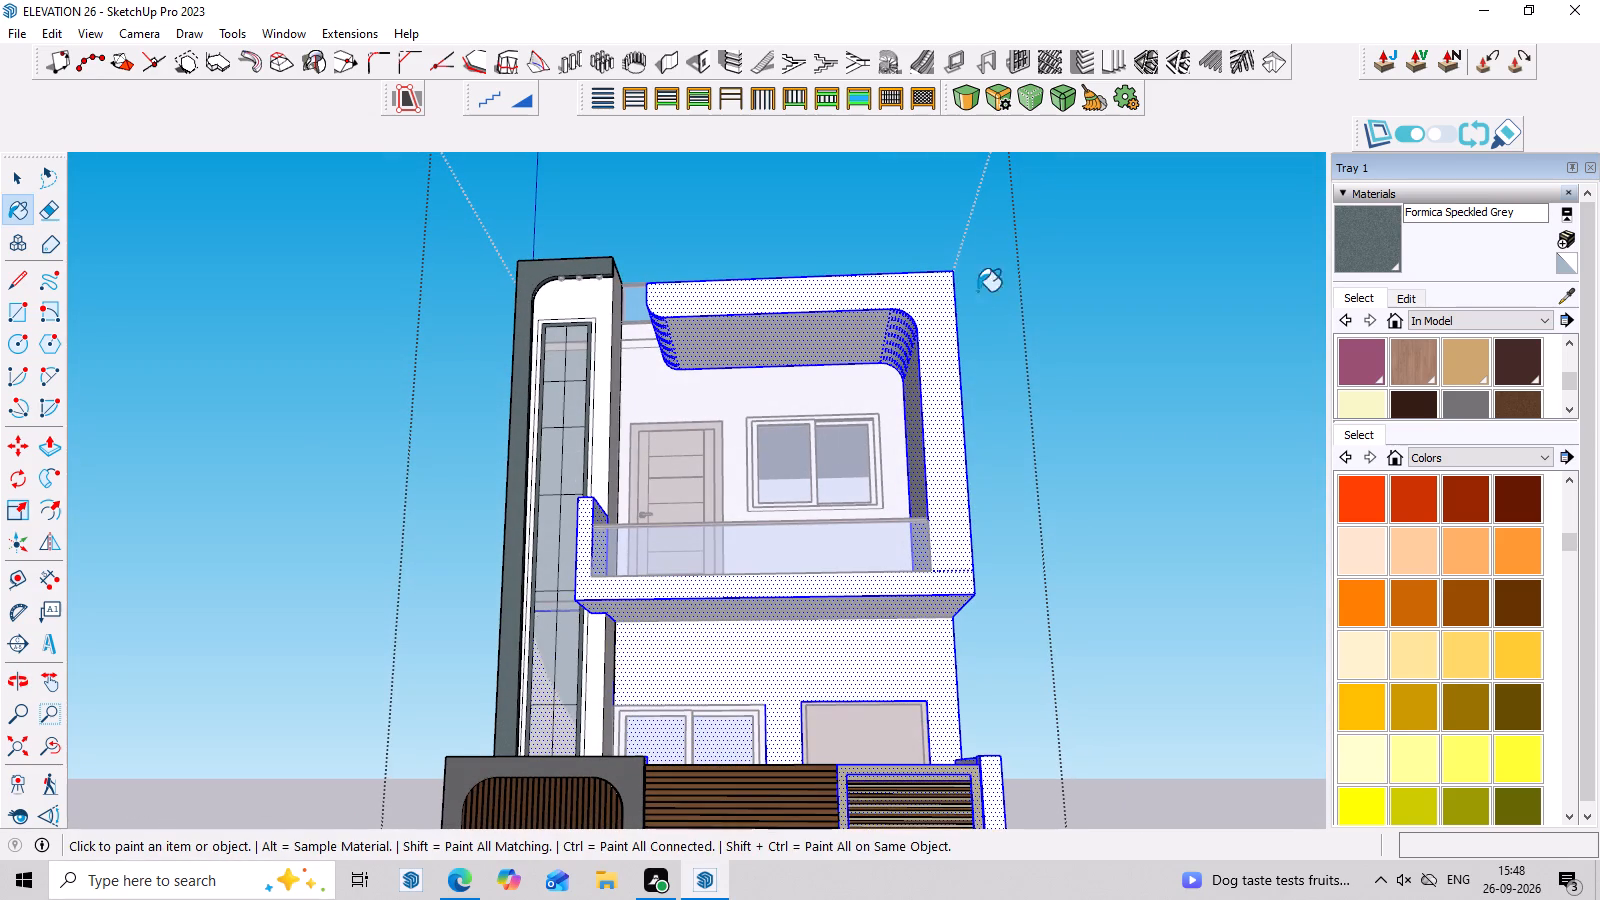
# Paint only the front face and the top face of the balcony's overhanging frame with Formica Speckled Grey.
pyautogui.press('space')
pyautogui.doubleClick(932, 405)
pyautogui.doubleClick(941, 408)
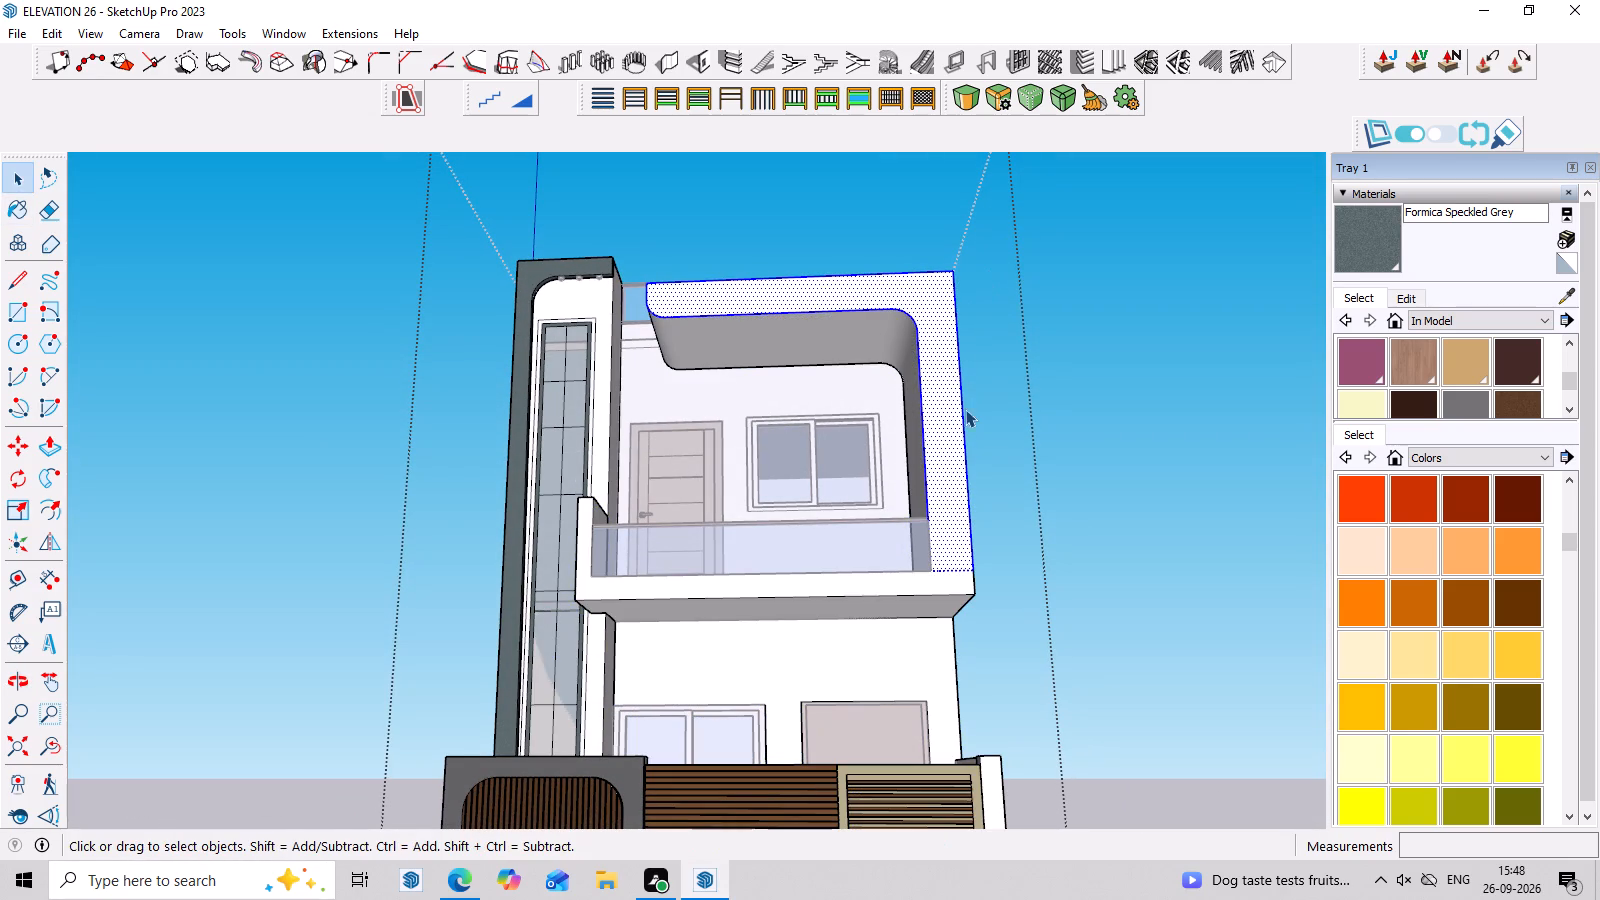
pyautogui.tripleClick(957, 411)
pyautogui.click(953, 415)
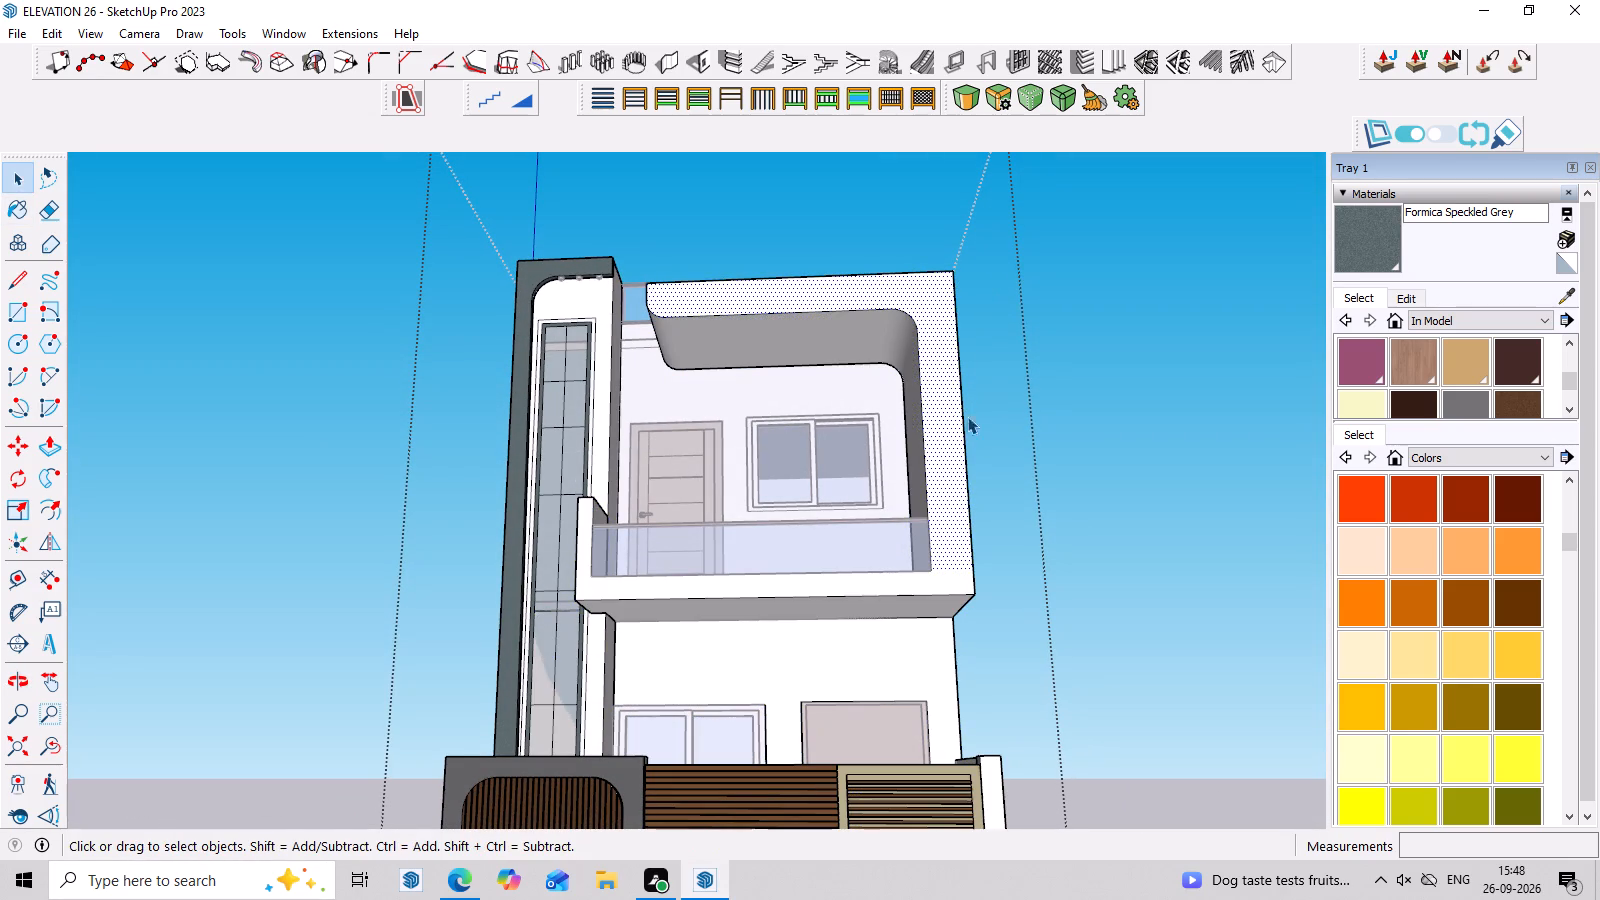
pyautogui.moveTo(1020, 424); pyautogui.dragTo(896, 494, button='middle')
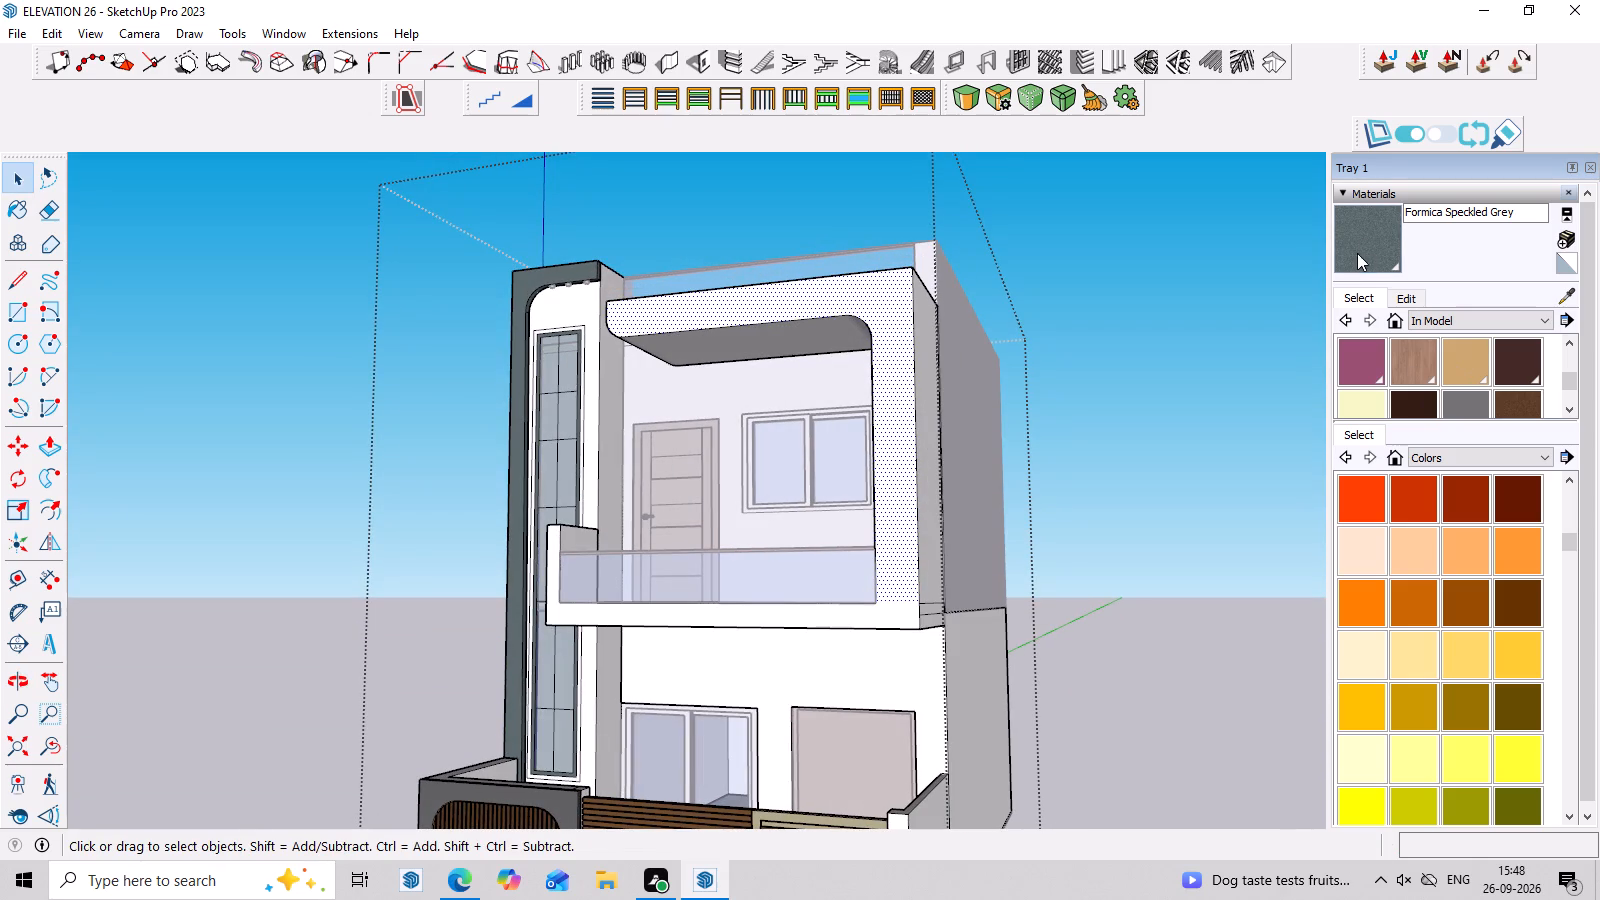
pyautogui.click(1365, 247)
pyautogui.click(888, 363)
pyautogui.moveTo(911, 305); pyautogui.dragTo(1017, 617, button='middle')
pyautogui.click(906, 404)
# Paint the overhang's free end, rounded corners, underside and the frame's inner side wall with Formica Speckled Grey.
pyautogui.moveTo(1038, 438); pyautogui.dragTo(1461, 322, button='middle')
pyautogui.scroll(3, 678, 415)
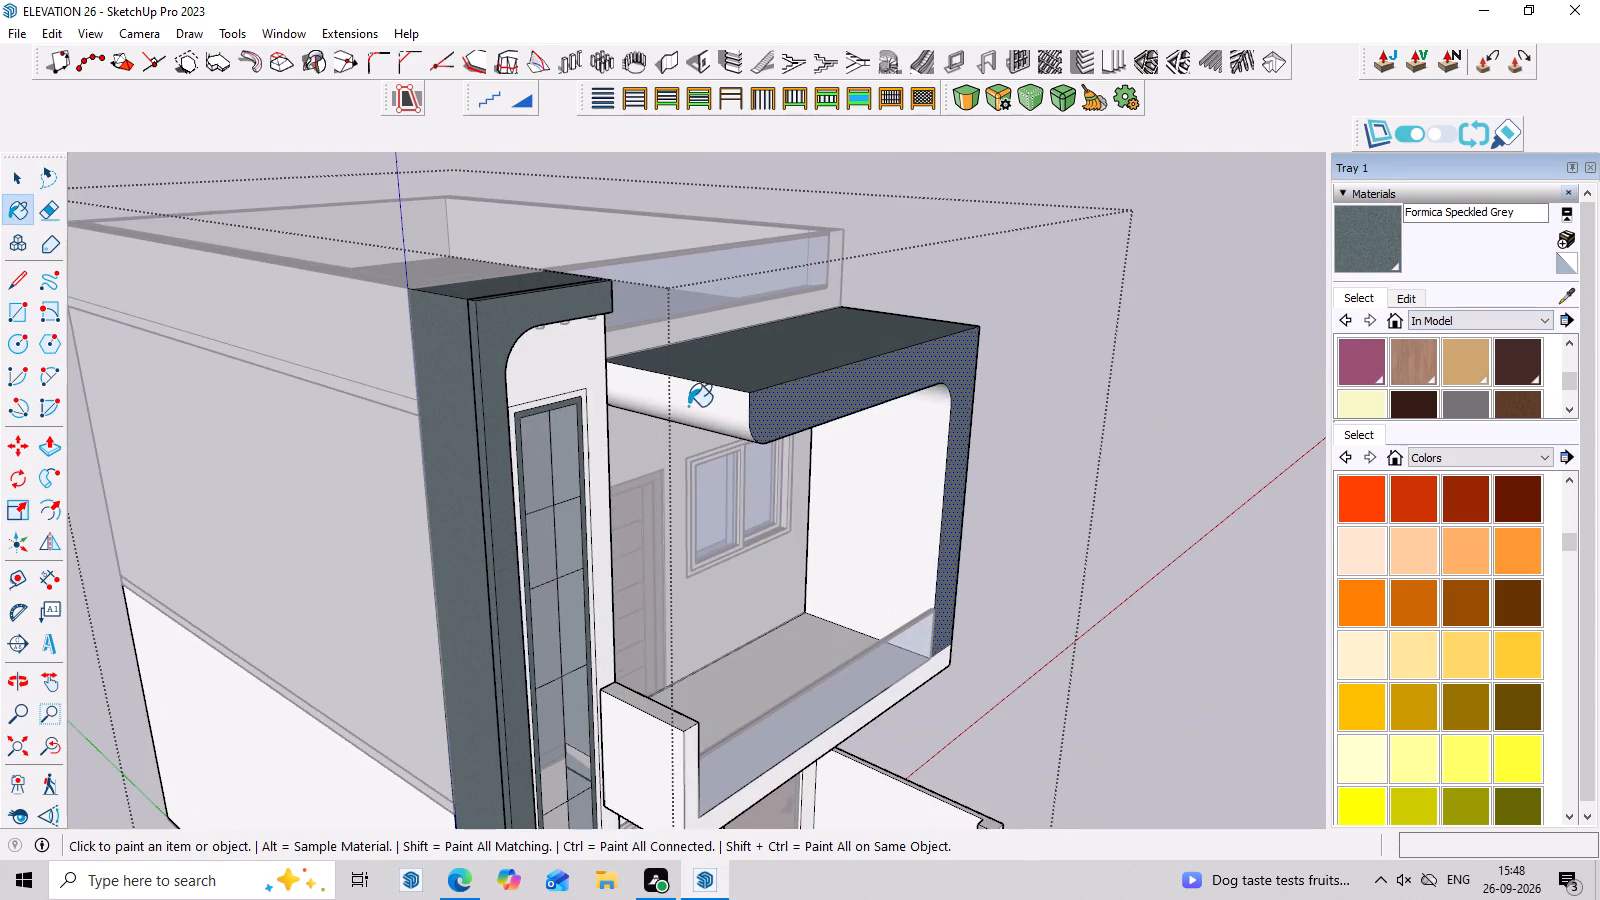
pyautogui.click(700, 400)
pyautogui.moveTo(871, 427); pyautogui.dragTo(787, 297, button='middle')
pyautogui.scroll(3, 695, 402)
pyautogui.click(726, 423)
pyautogui.moveTo(788, 444); pyautogui.dragTo(654, 239, button='middle')
pyautogui.scroll(2, 860, 467)
pyautogui.click(860, 467)
pyautogui.click(1153, 542)
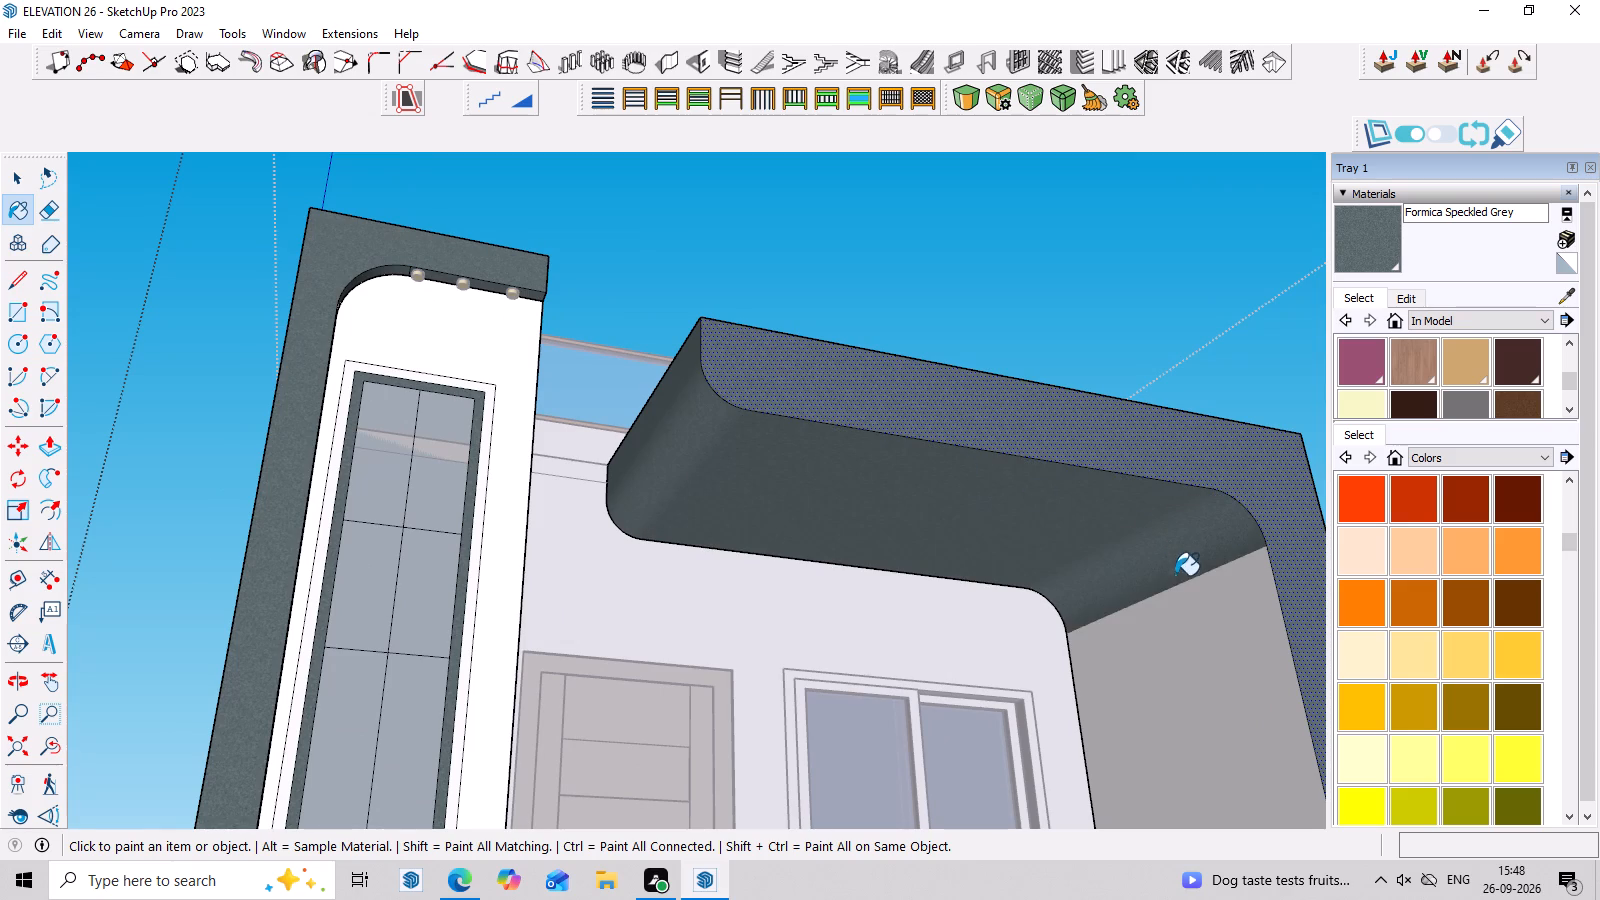
pyautogui.click(1178, 598)
# Paint the outer side face of the balcony frame with Formica Speckled Grey.
pyautogui.scroll(-11, 1171, 646)
pyautogui.moveTo(1133, 586); pyautogui.dragTo(889, 796, button='middle')
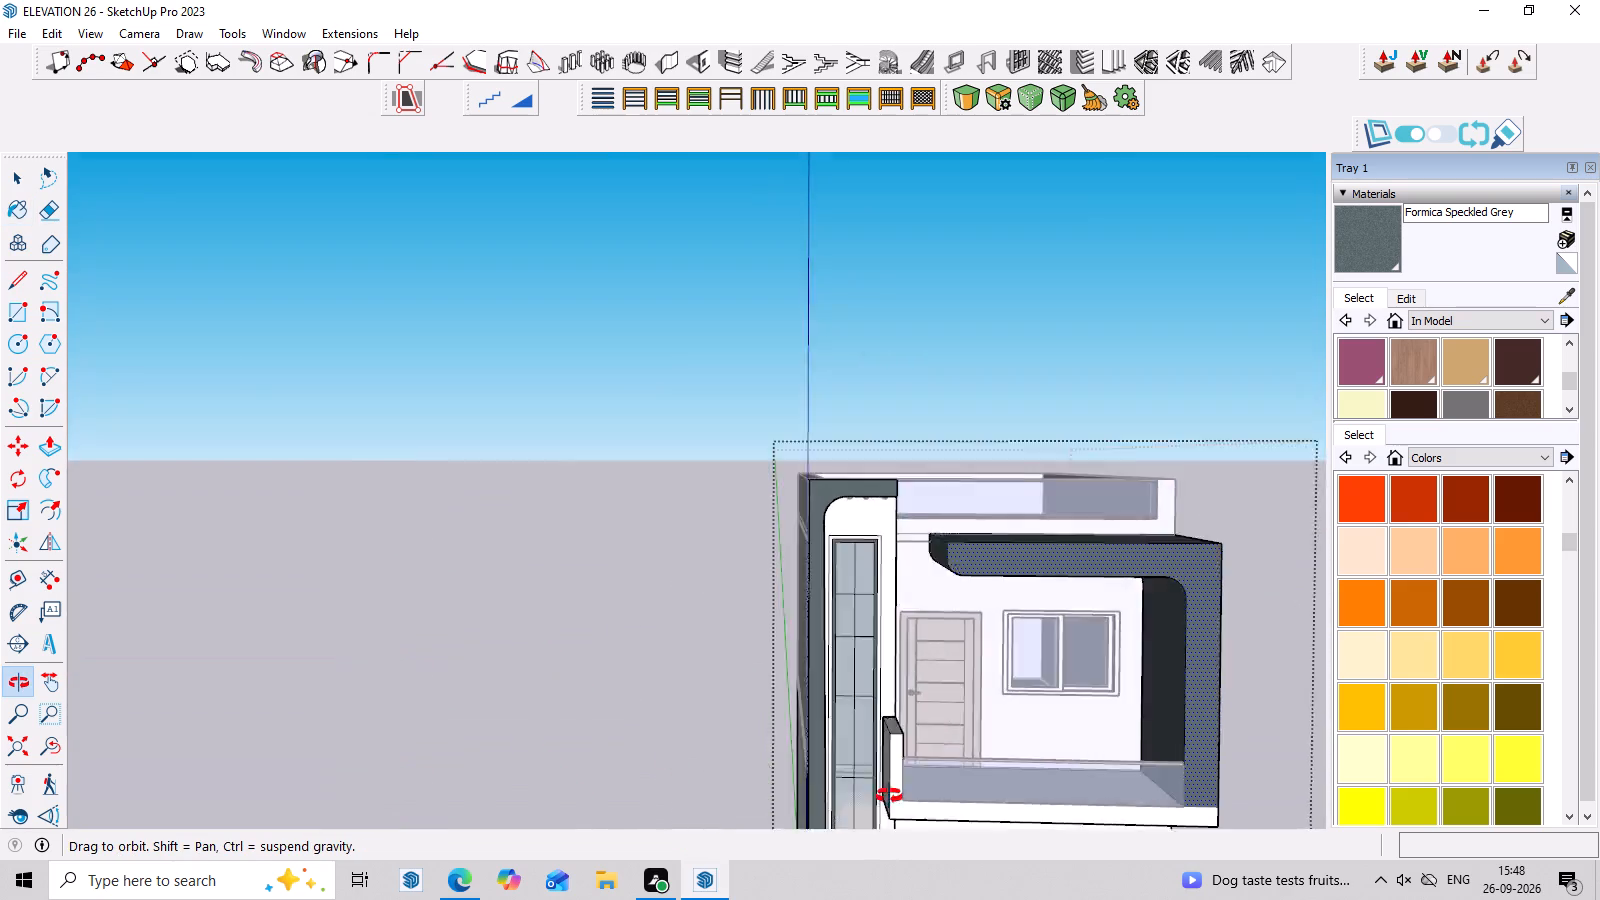
pyautogui.moveTo(889, 796); pyautogui.dragTo(440, 773, button='middle')
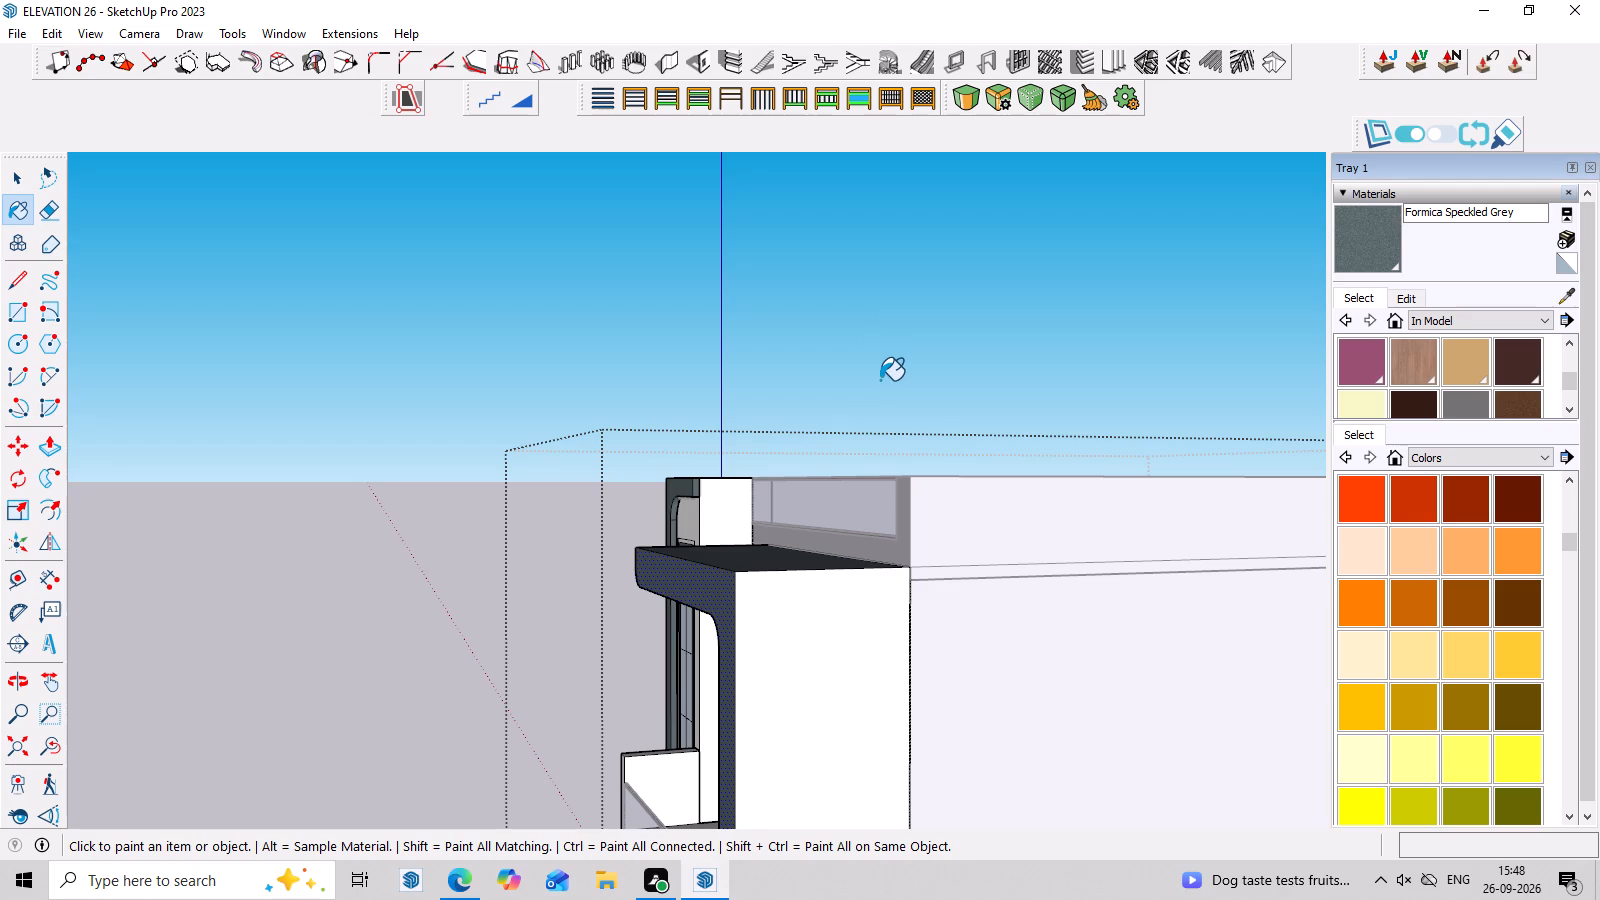
pyautogui.moveTo(846, 539); pyautogui.dragTo(854, 399, button='middle')
pyautogui.click(819, 497)
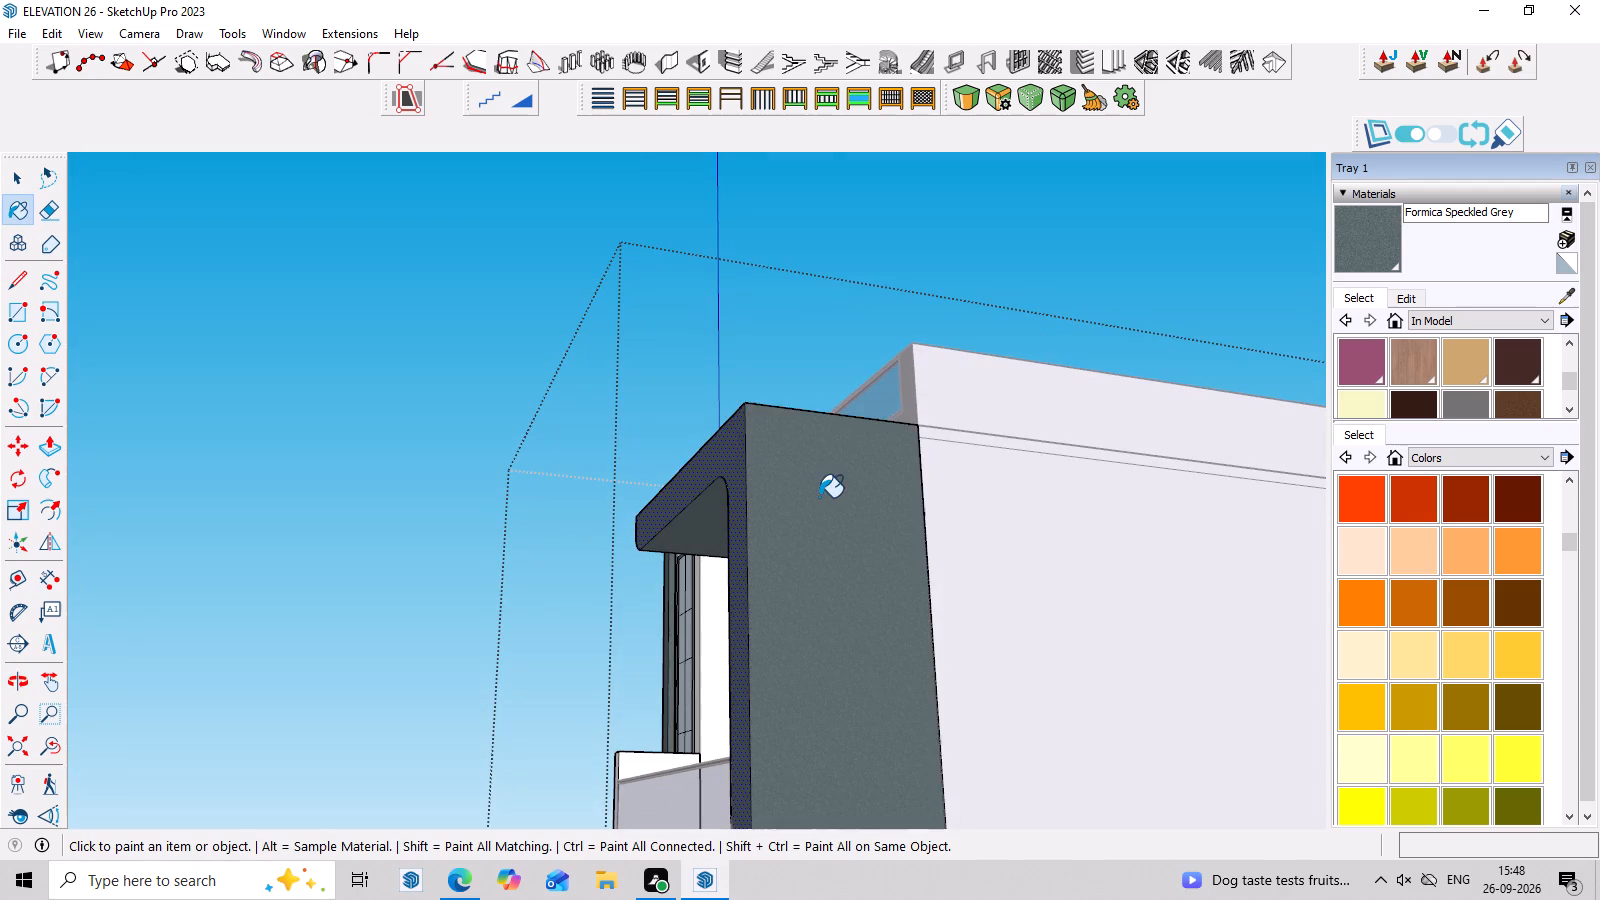
# Paint the underside of the balcony slab and its front band below the glass railing with Formica Speckled Grey.
pyautogui.scroll(-8, 812, 441)
pyautogui.moveTo(789, 446); pyautogui.dragTo(1228, 243, button='middle')
pyautogui.scroll(2, 945, 617)
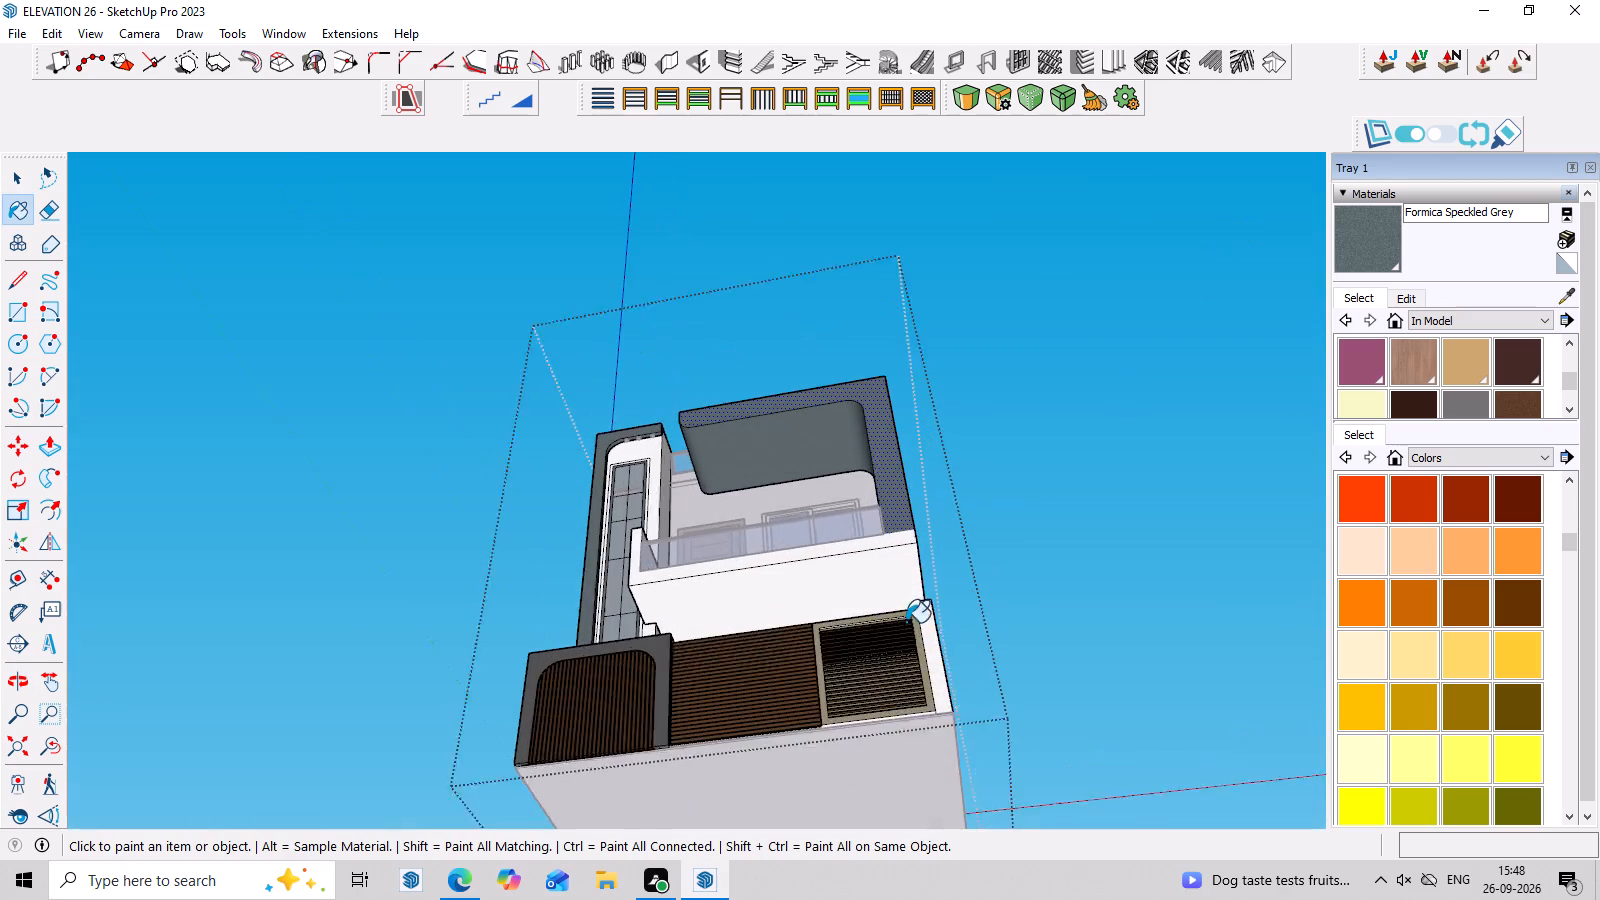
pyautogui.scroll(5, 906, 622)
pyautogui.moveTo(829, 568); pyautogui.dragTo(838, 622, button='middle')
pyautogui.scroll(2, 838, 622)
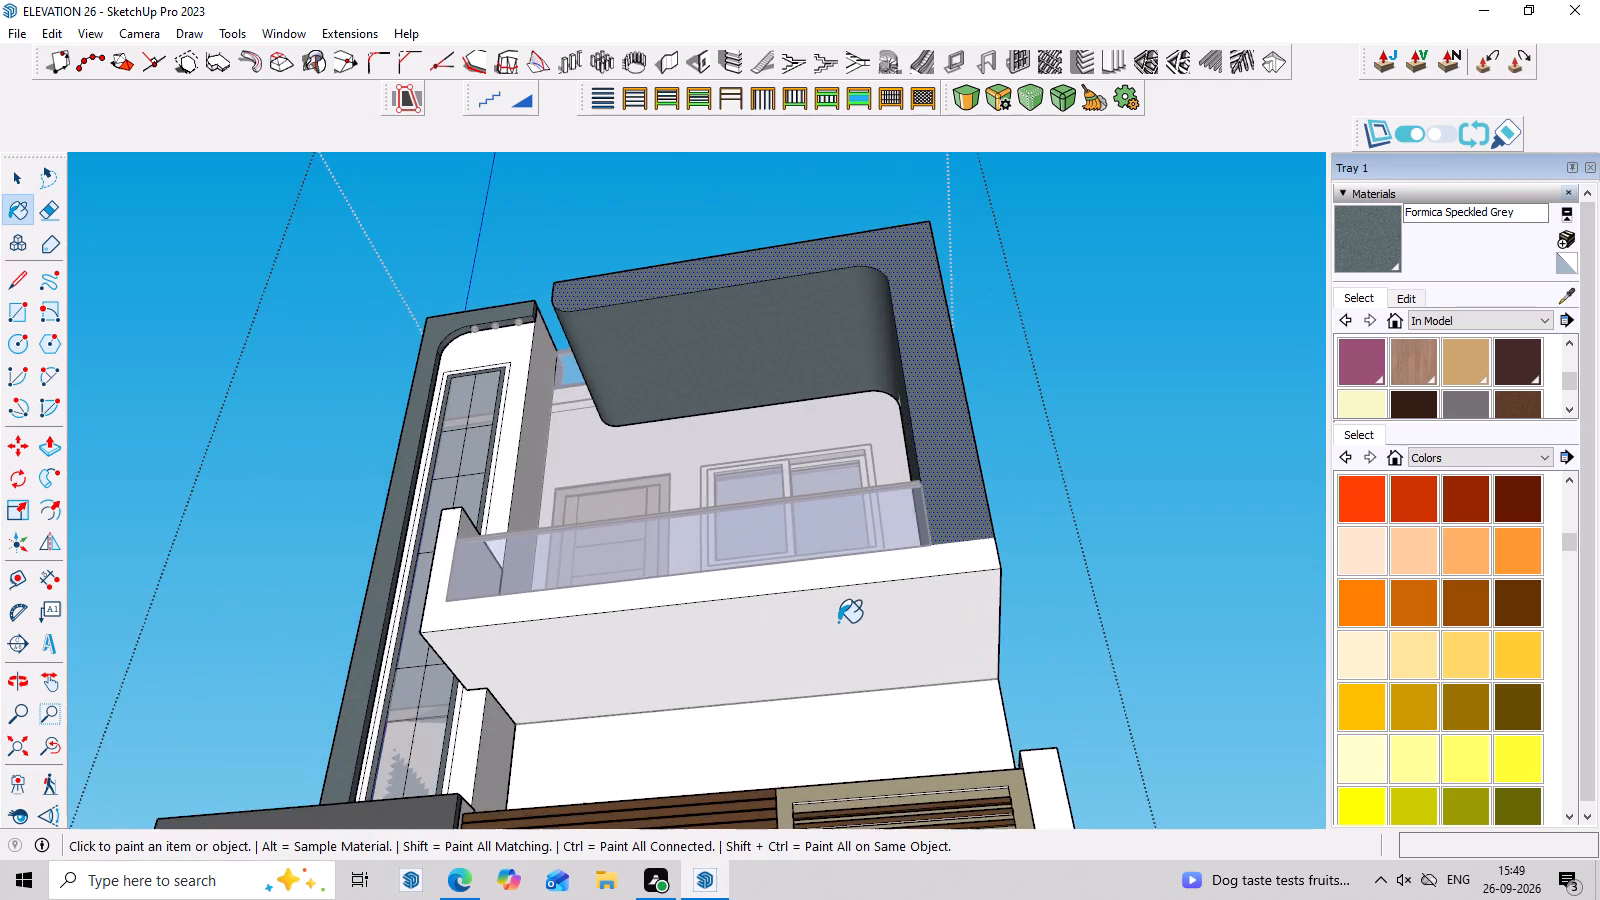
pyautogui.scroll(1, 838, 622)
pyautogui.moveTo(838, 621); pyautogui.dragTo(850, 521, button='middle')
pyautogui.click(850, 521)
pyautogui.moveTo(841, 469); pyautogui.dragTo(909, 632, button='middle')
pyautogui.scroll(2, 913, 633)
pyautogui.click(905, 650)
# Paint the outer side and top of the balcony's short parapet beside the tall window with Formica Speckled Grey.
pyautogui.moveTo(604, 600); pyautogui.dragTo(1081, 693, button='middle')
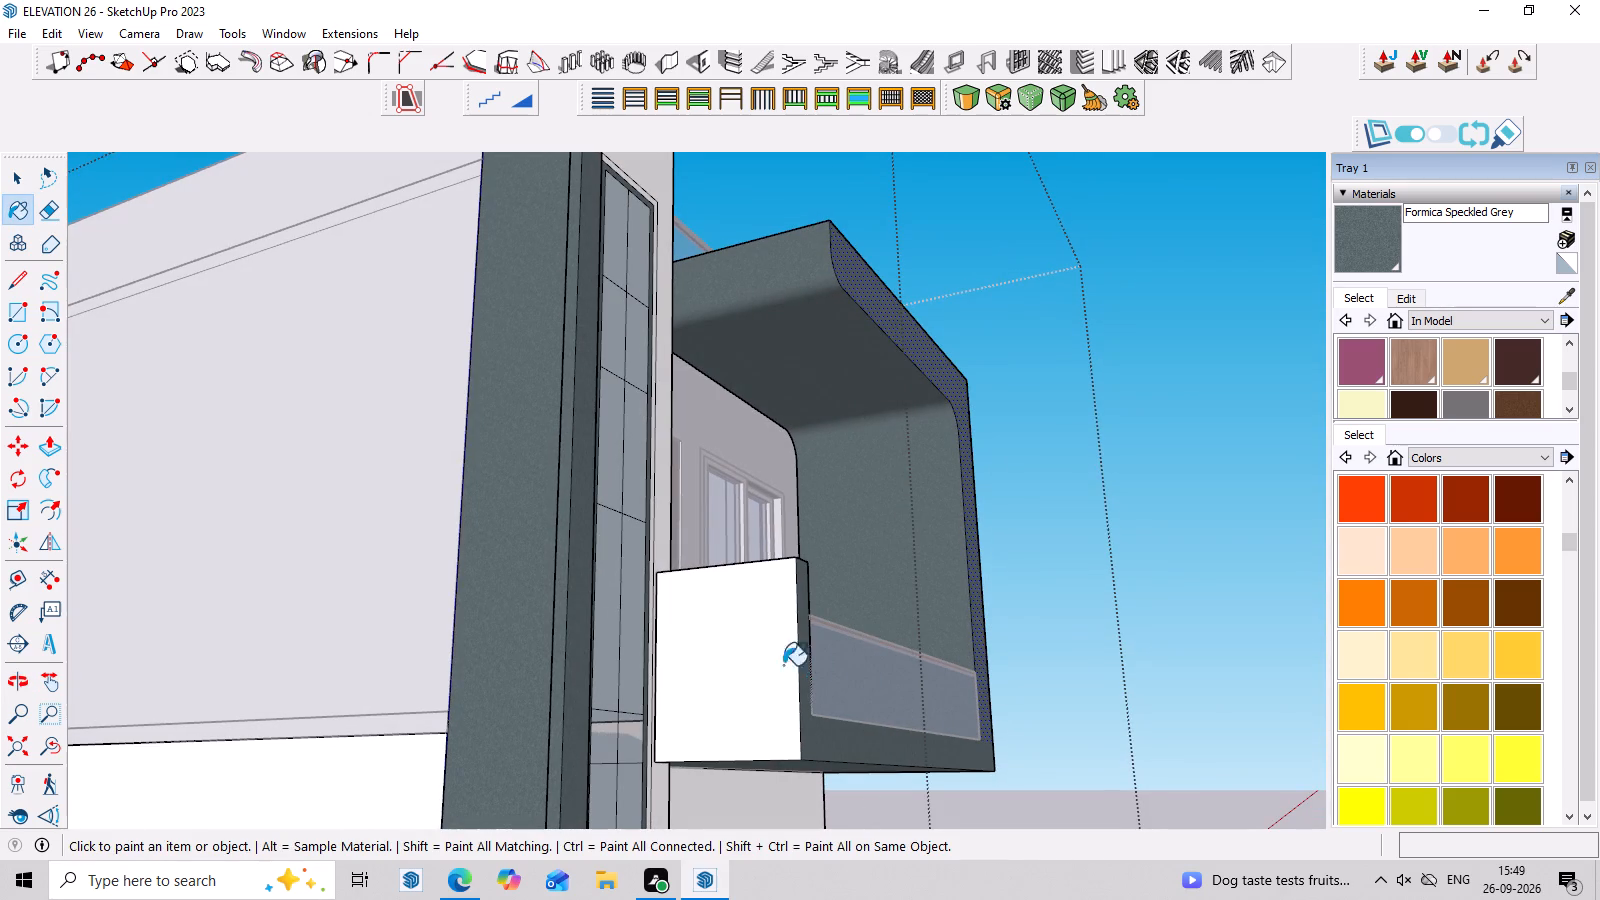
pyautogui.click(721, 646)
pyautogui.moveTo(897, 645); pyautogui.dragTo(631, 843, button='middle')
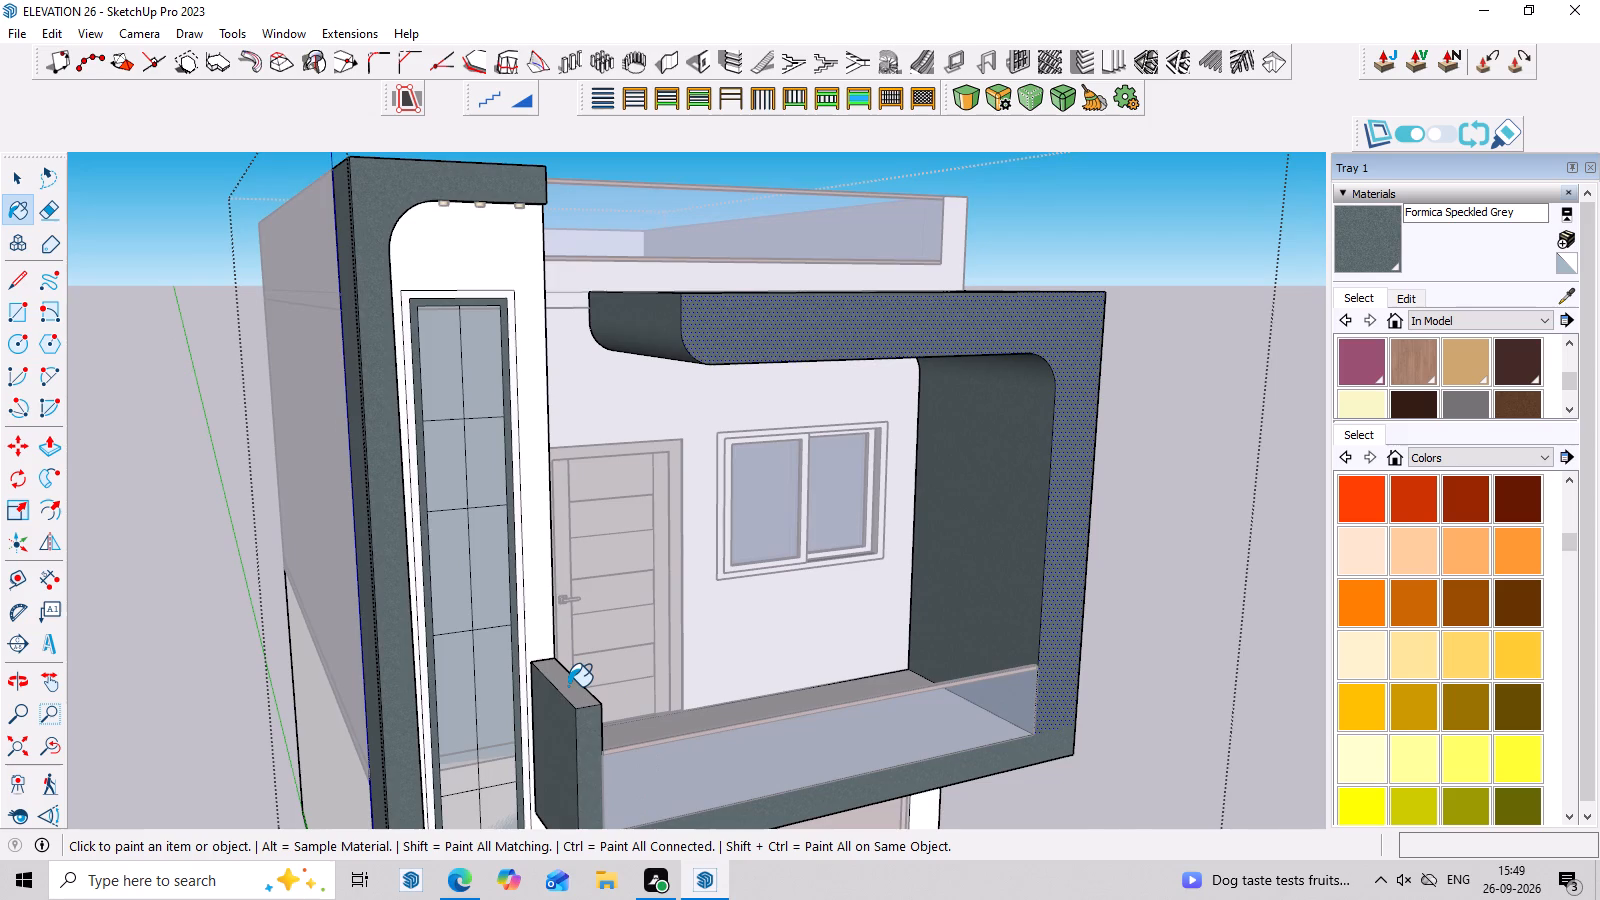
pyautogui.click(568, 686)
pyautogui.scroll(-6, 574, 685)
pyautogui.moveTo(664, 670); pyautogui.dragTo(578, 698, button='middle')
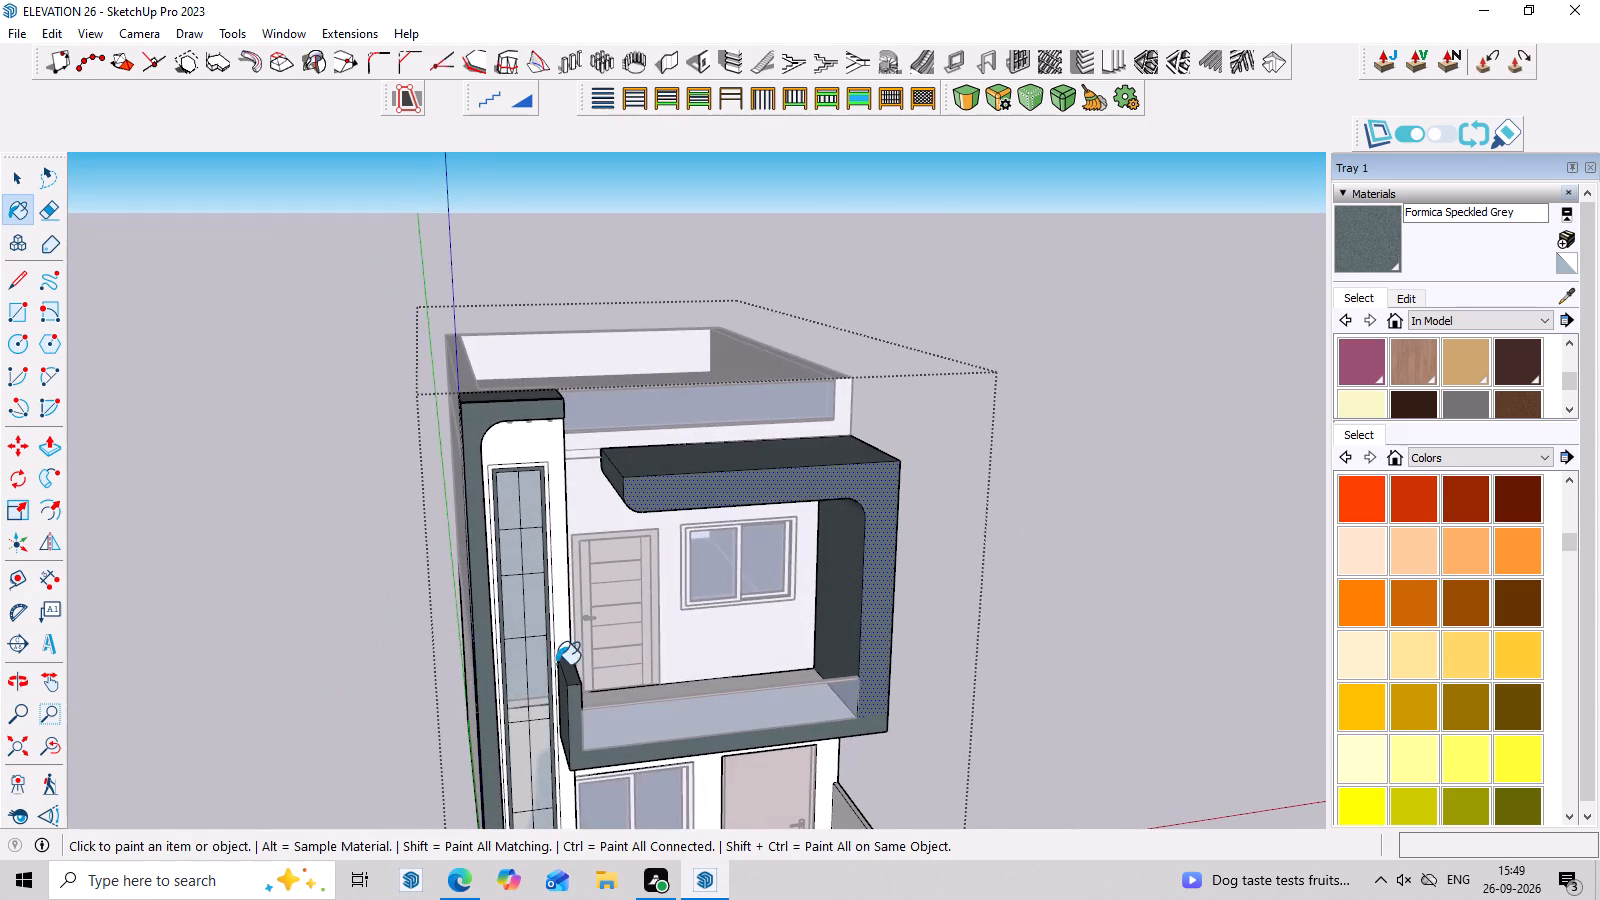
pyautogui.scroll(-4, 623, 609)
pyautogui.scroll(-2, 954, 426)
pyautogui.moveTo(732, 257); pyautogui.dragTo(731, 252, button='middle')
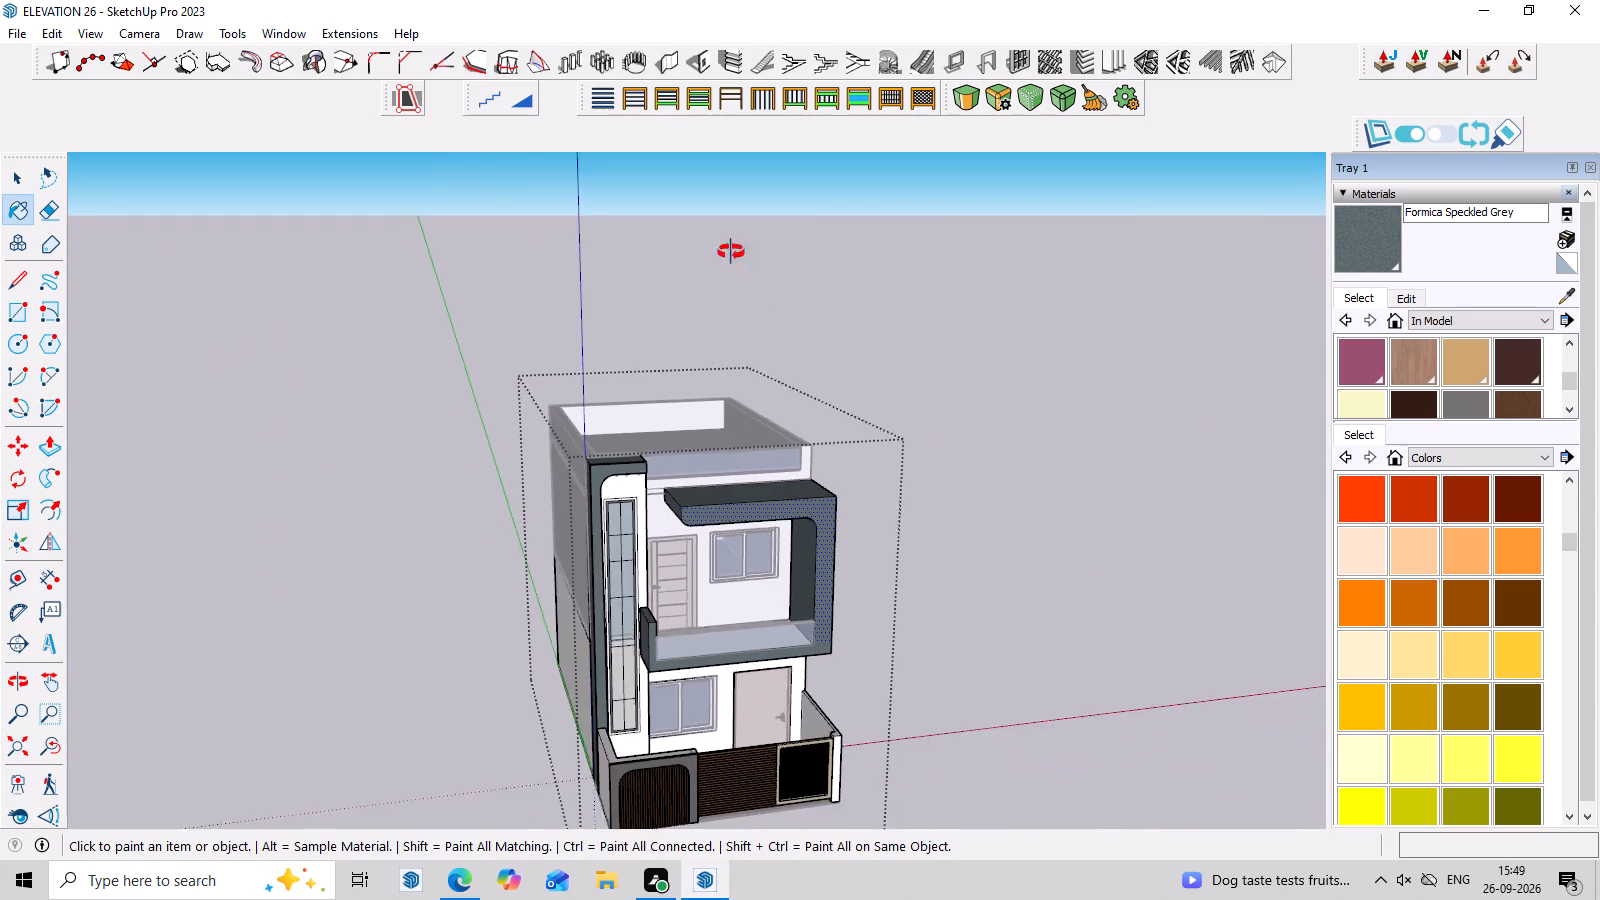
# Paint the inner side of the balcony's short parapet beside the tall window with Formica Speckled Grey.
pyautogui.moveTo(731, 252); pyautogui.dragTo(687, 136, button='middle')
pyautogui.moveTo(1299, 646); pyautogui.dragTo(1008, 539, button='middle')
pyautogui.scroll(3, 996, 551)
pyautogui.moveTo(997, 585); pyautogui.dragTo(1045, 853, button='middle')
pyautogui.scroll(5, 546, 792)
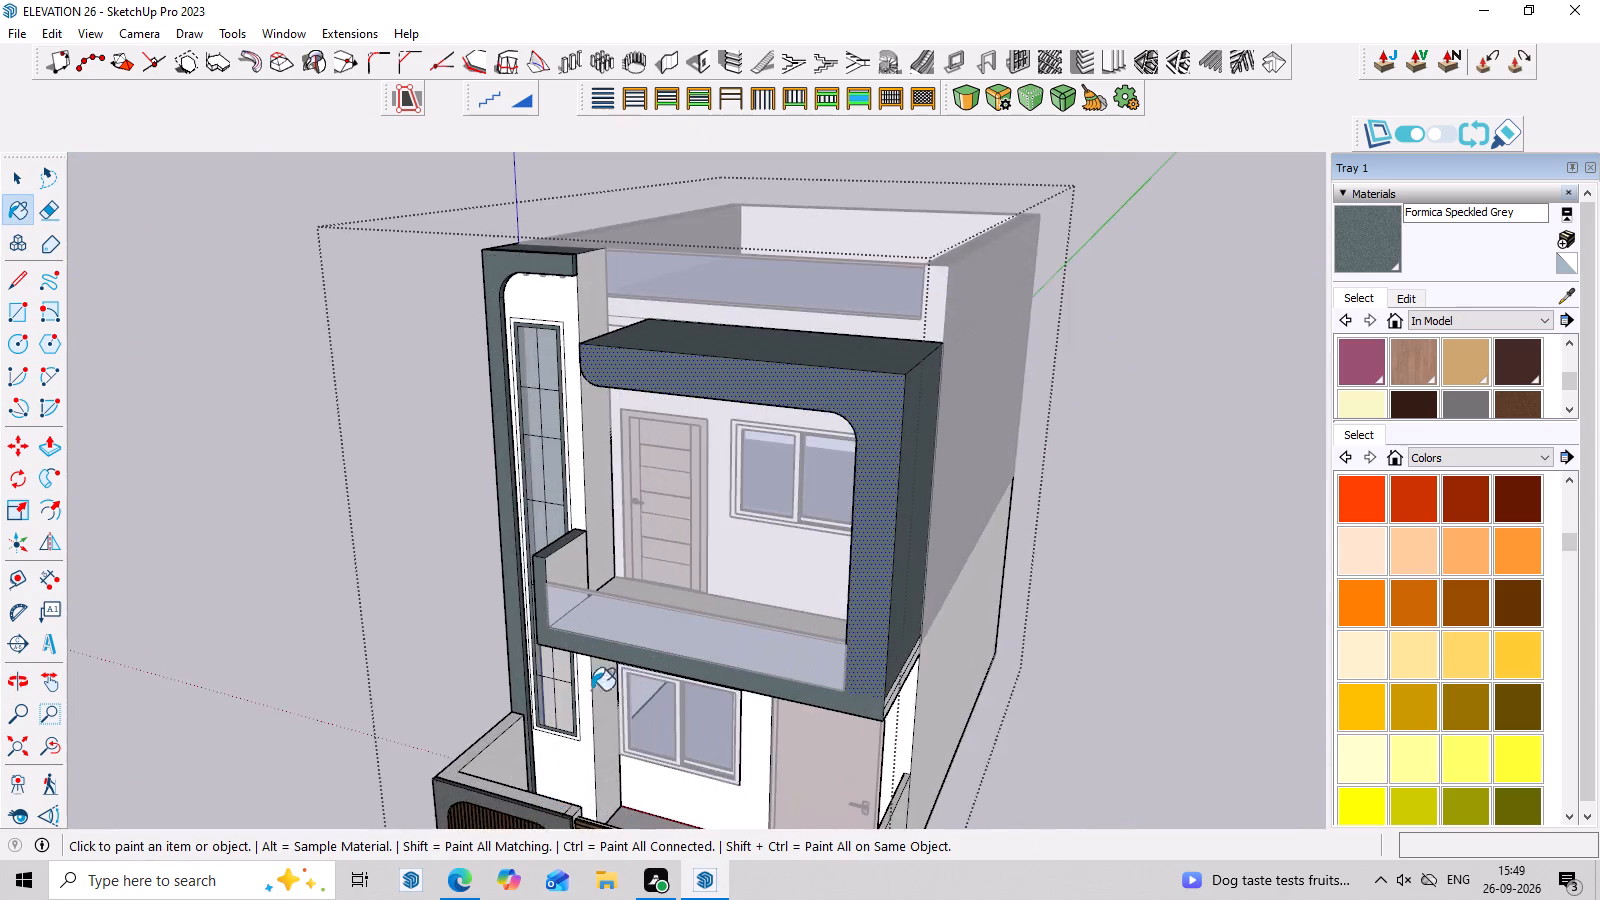
pyautogui.scroll(2, 591, 690)
pyautogui.moveTo(601, 505); pyautogui.dragTo(584, 607, button='middle')
pyautogui.scroll(4, 584, 603)
pyautogui.click(549, 552)
pyautogui.scroll(-8, 463, 569)
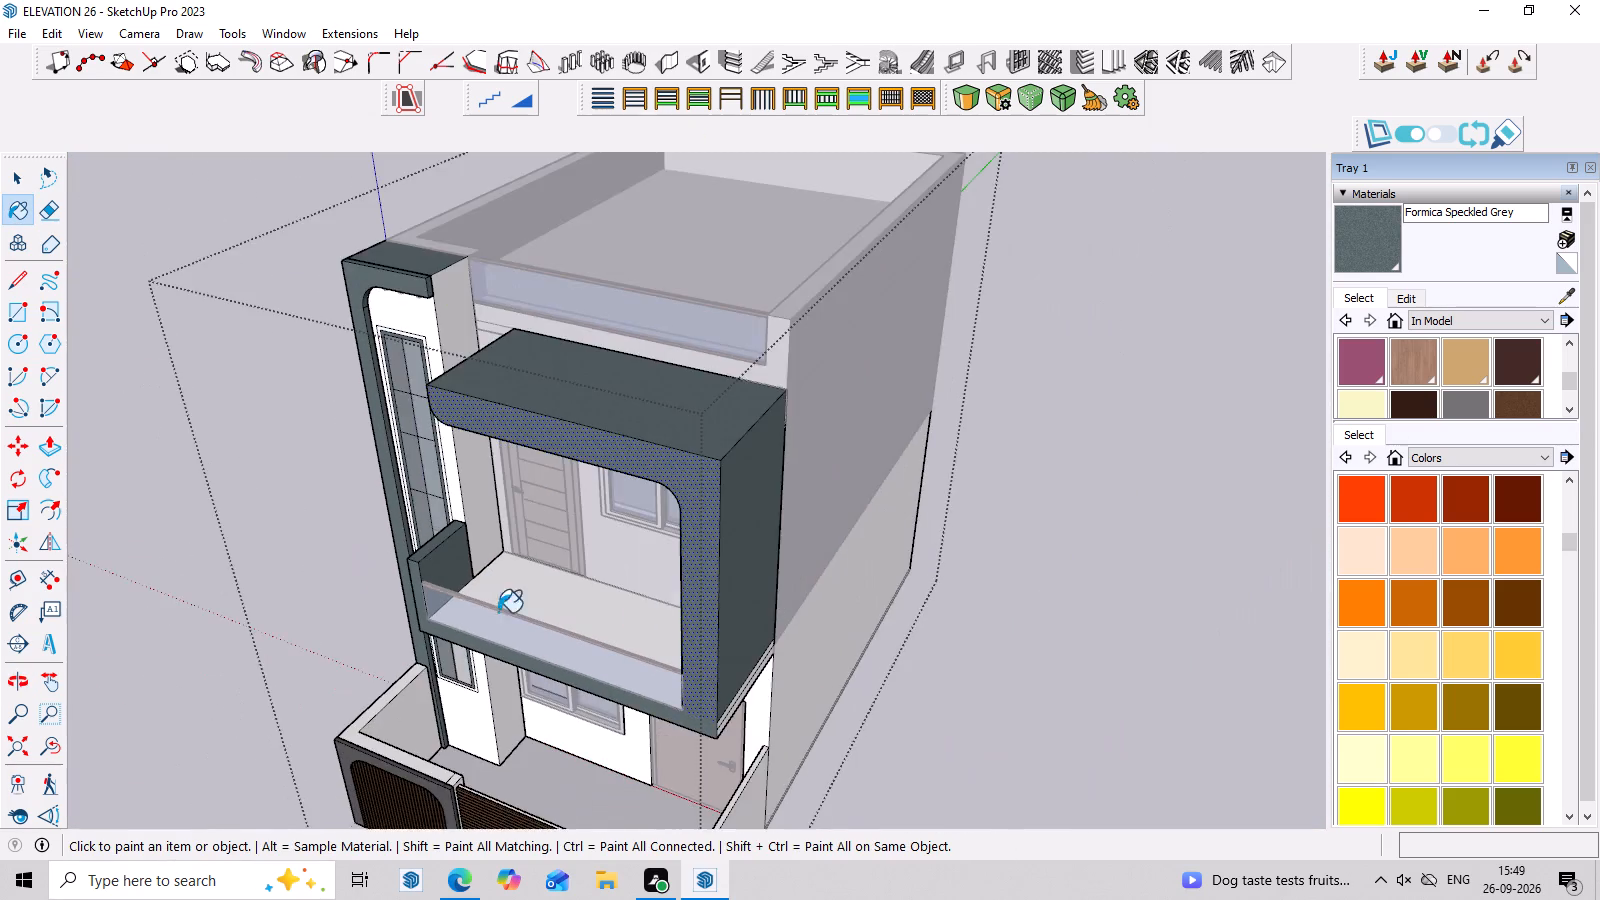
pyautogui.scroll(-4, 498, 612)
pyautogui.moveTo(870, 676); pyautogui.dragTo(1057, 456, button='middle')
pyautogui.press('space')
pyautogui.click(1030, 472)
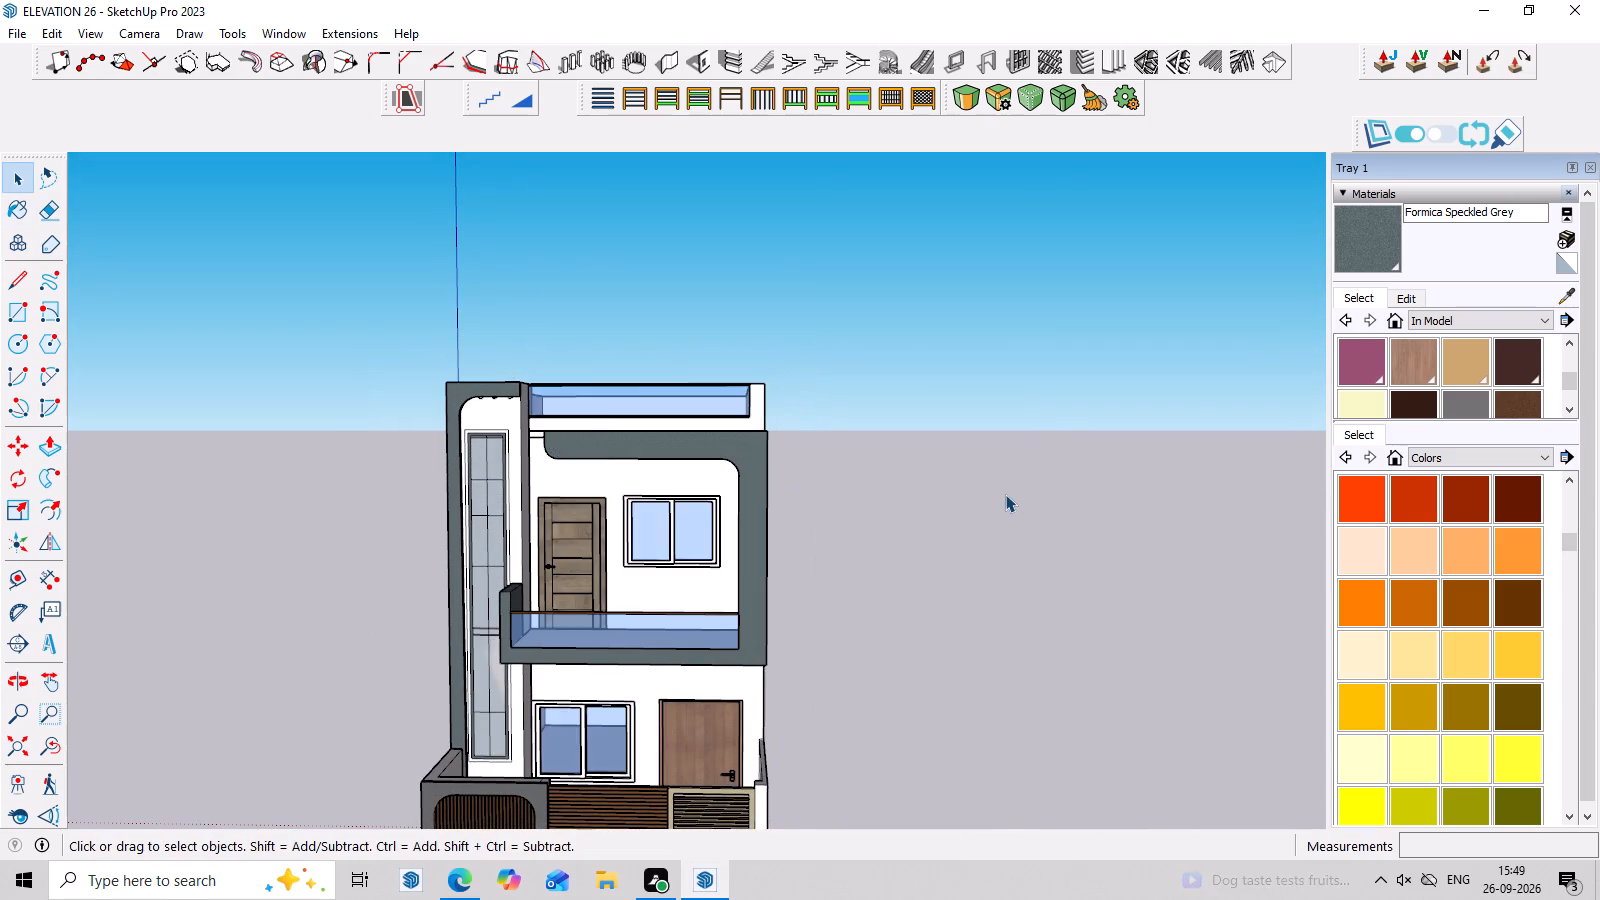
# Examine the painted balcony frame, the facade and the front gate from several angles.
pyautogui.scroll(-4, 1005, 494)
pyautogui.moveTo(1006, 569); pyautogui.dragTo(1004, 502, button='middle')
pyautogui.scroll(13, 896, 533)
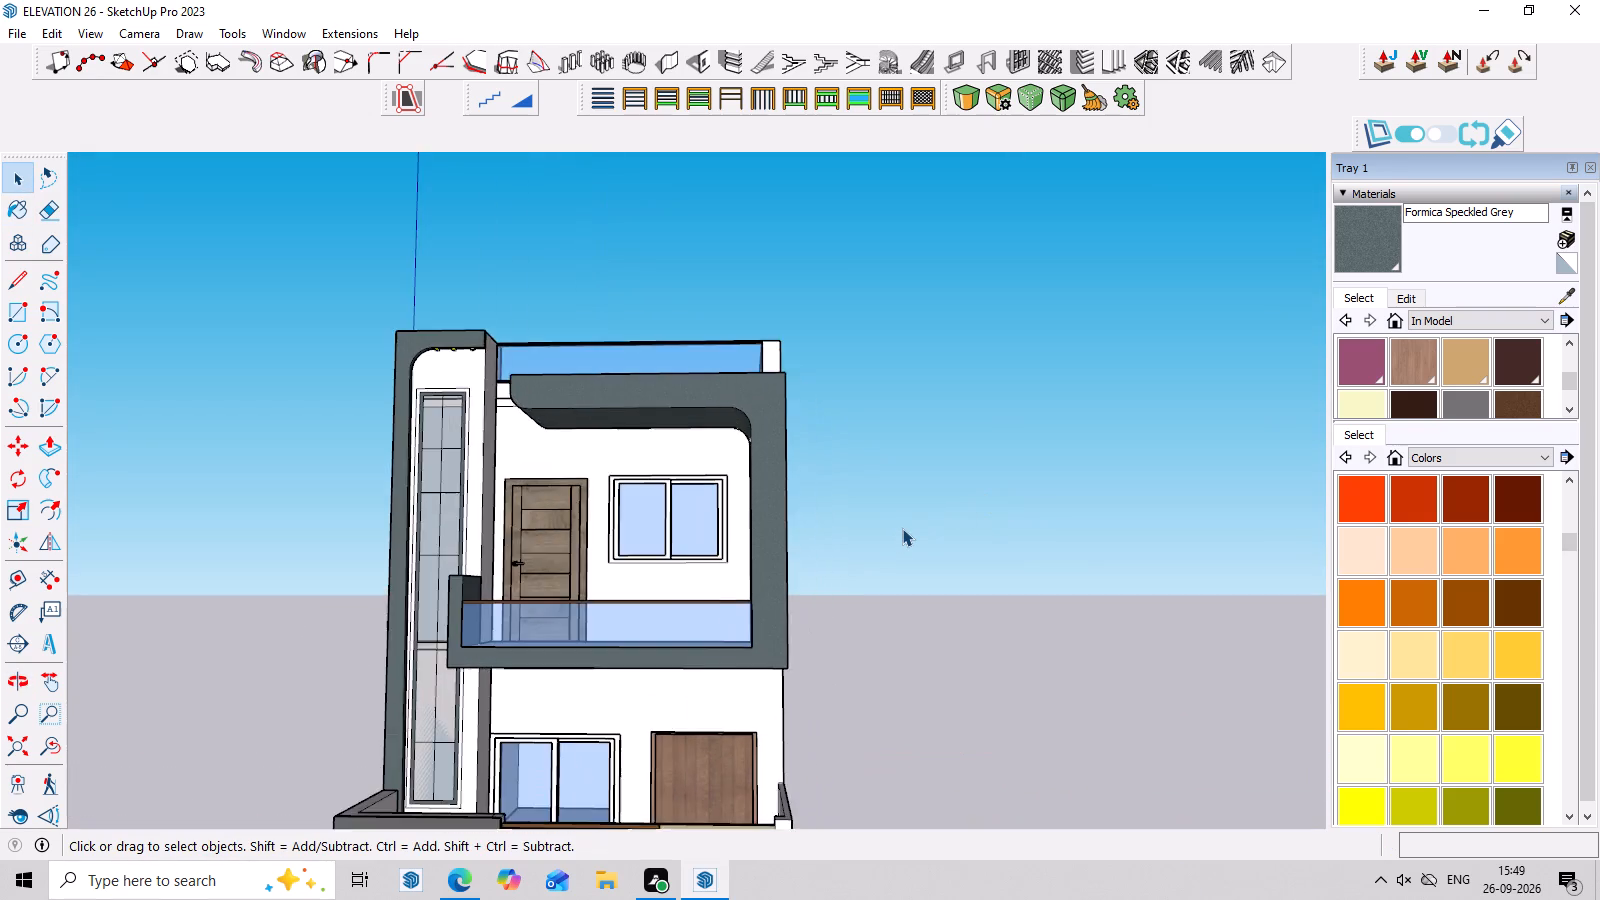
pyautogui.moveTo(902, 528); pyautogui.dragTo(902, 607, button='middle')
pyautogui.scroll(-4, 902, 607)
pyautogui.scroll(3, 915, 636)
pyautogui.moveTo(882, 696); pyautogui.dragTo(1048, 611, button='middle')
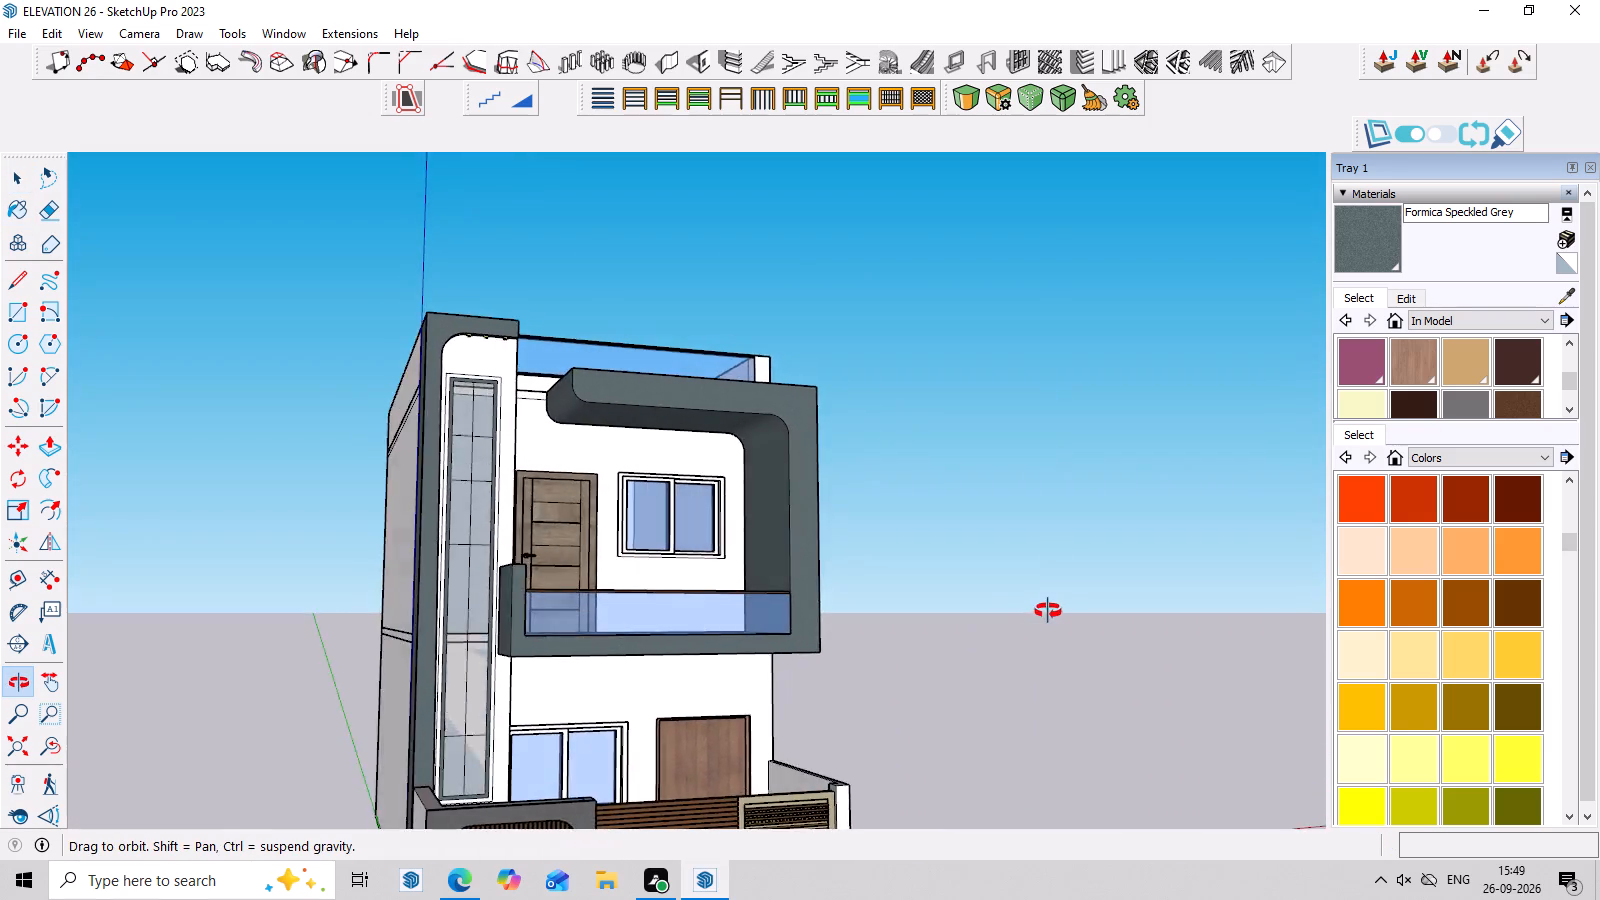
pyautogui.moveTo(1048, 611); pyautogui.dragTo(910, 642, button='middle')
pyautogui.scroll(-2, 910, 642)
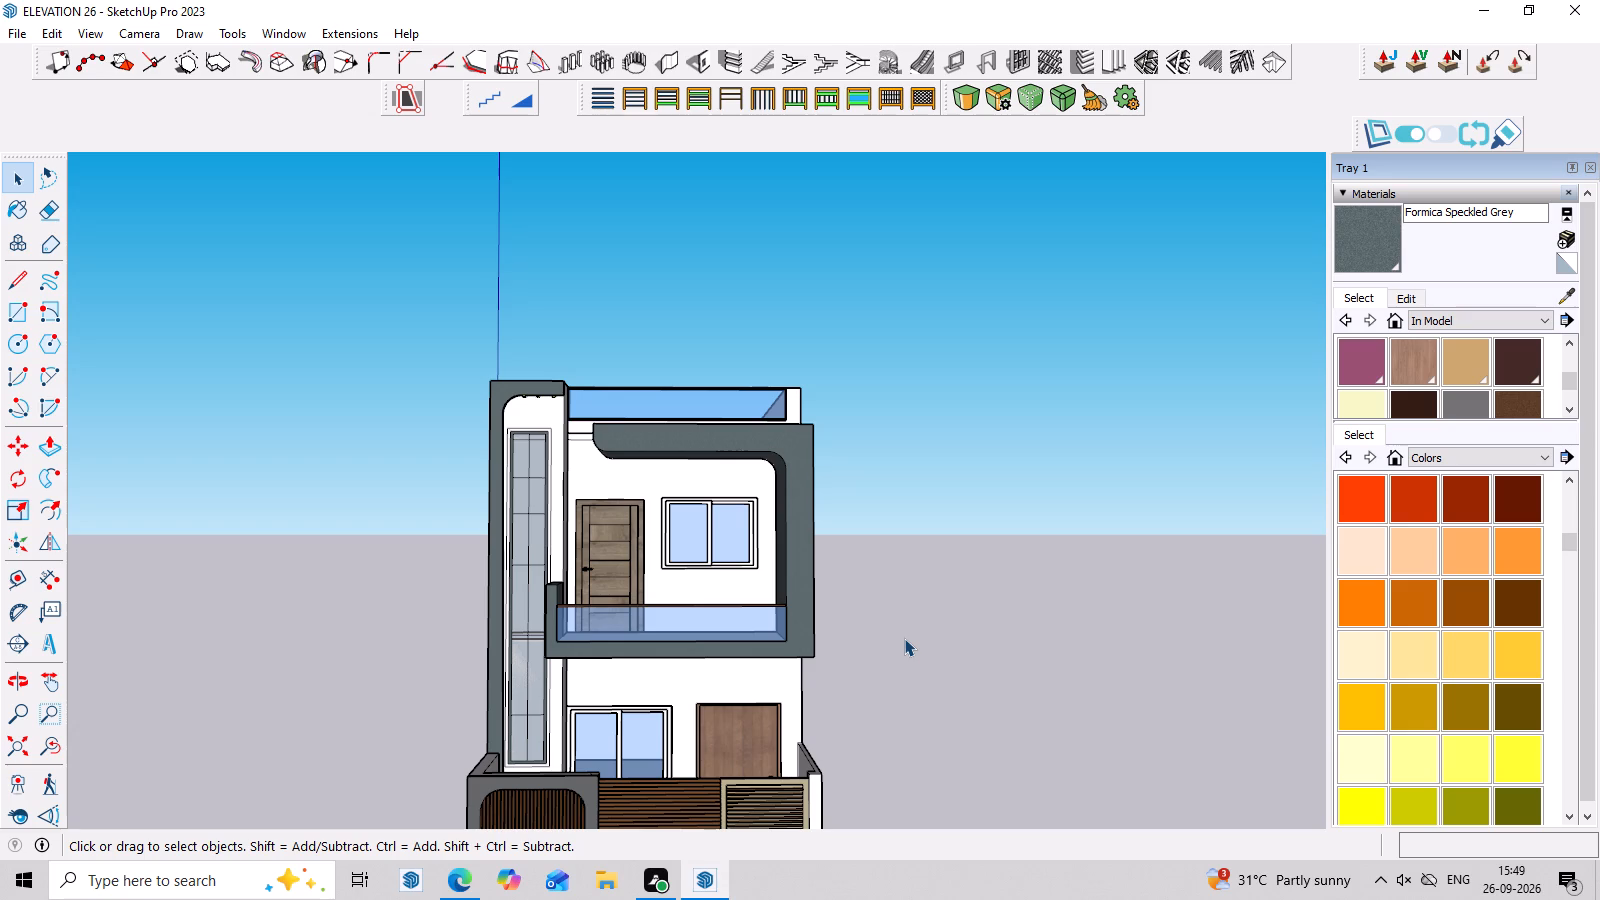
pyautogui.scroll(-3, 855, 511)
pyautogui.moveTo(855, 511); pyautogui.dragTo(846, 573, button='middle')
pyautogui.scroll(8, 838, 719)
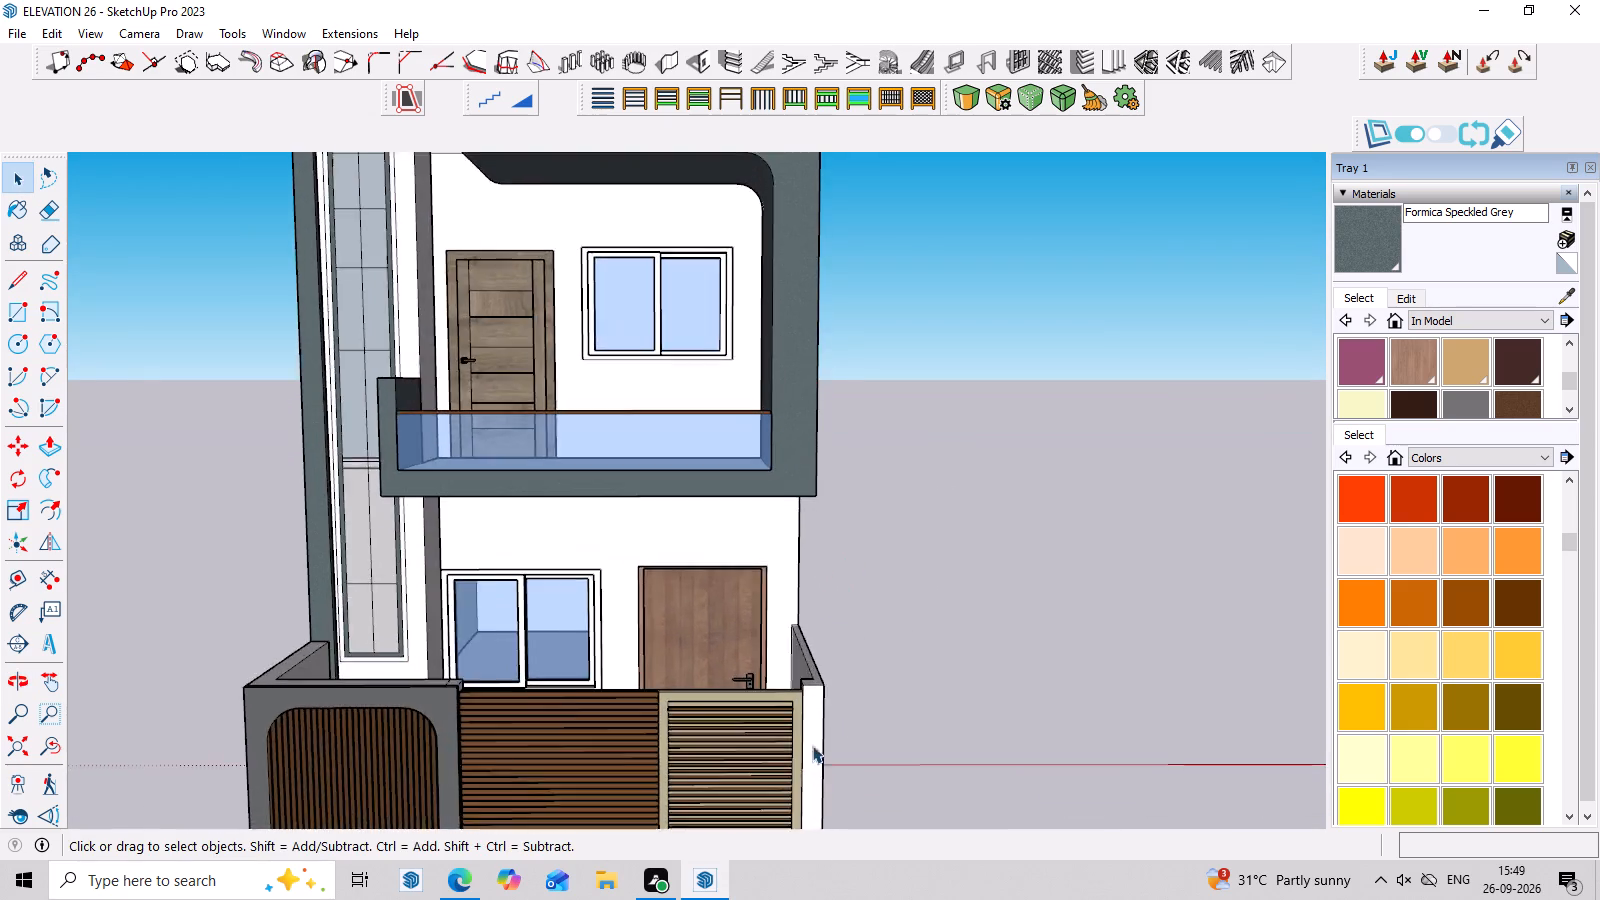
pyautogui.scroll(1, 812, 745)
pyautogui.moveTo(813, 712); pyautogui.dragTo(729, 623, button='middle')
pyautogui.scroll(-8, 735, 599)
pyautogui.moveTo(890, 652); pyautogui.dragTo(896, 729, button='middle')
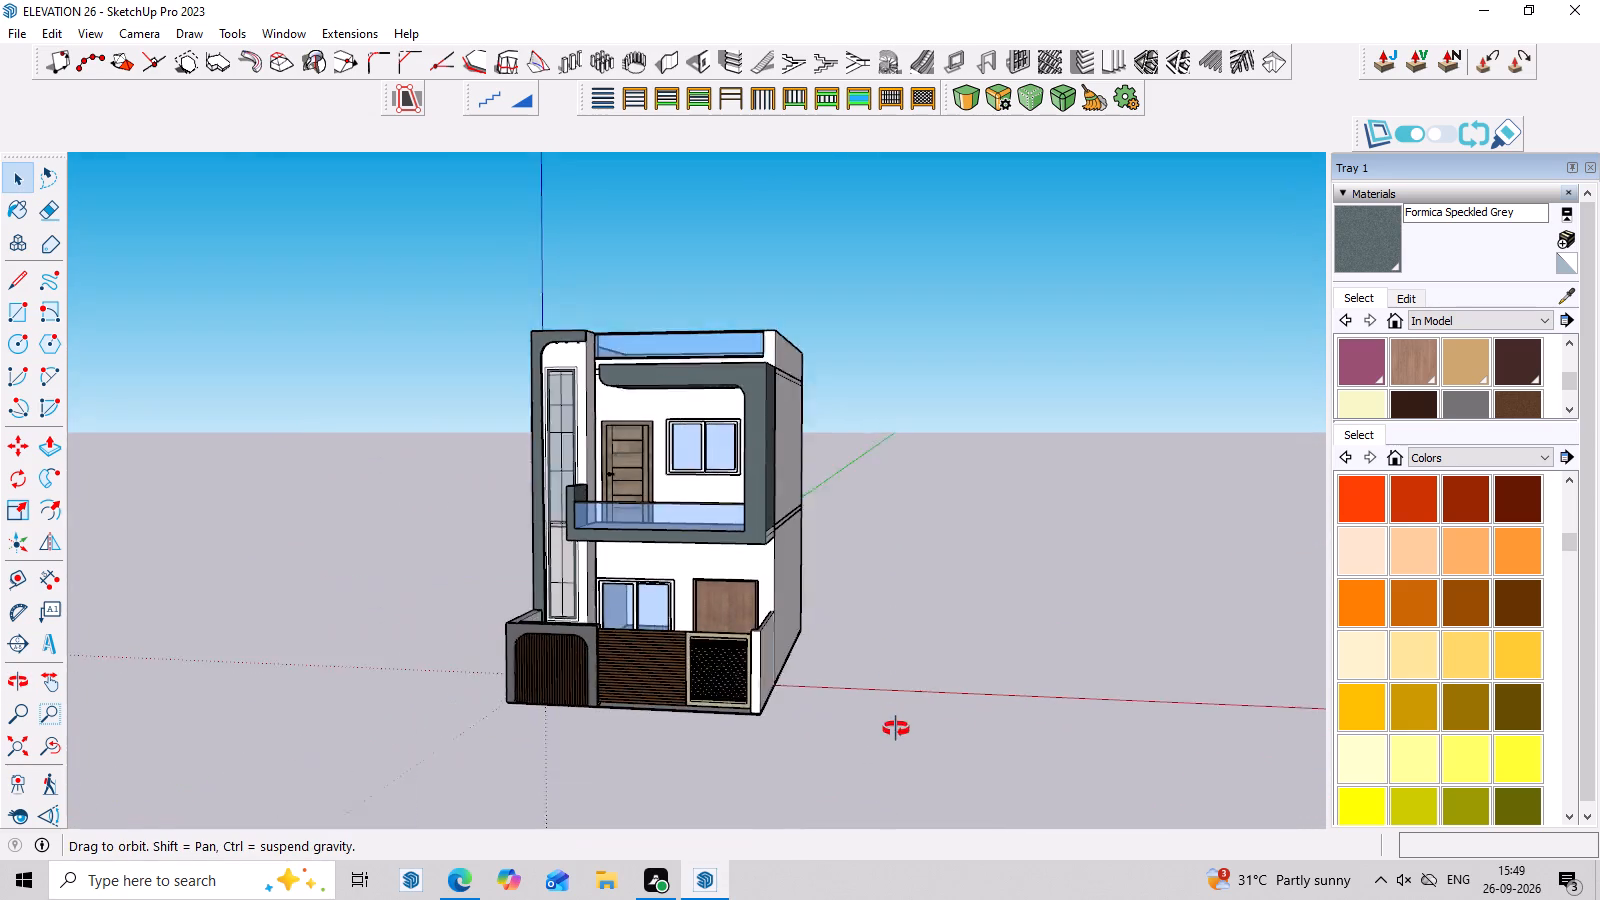
pyautogui.moveTo(896, 729); pyautogui.dragTo(773, 749, button='middle')
# Draw an upright rectangle about 2" wide and 1' 3" high on the beige gate frame's stile, next to the brown slatted panel.
pyautogui.scroll(7, 601, 716)
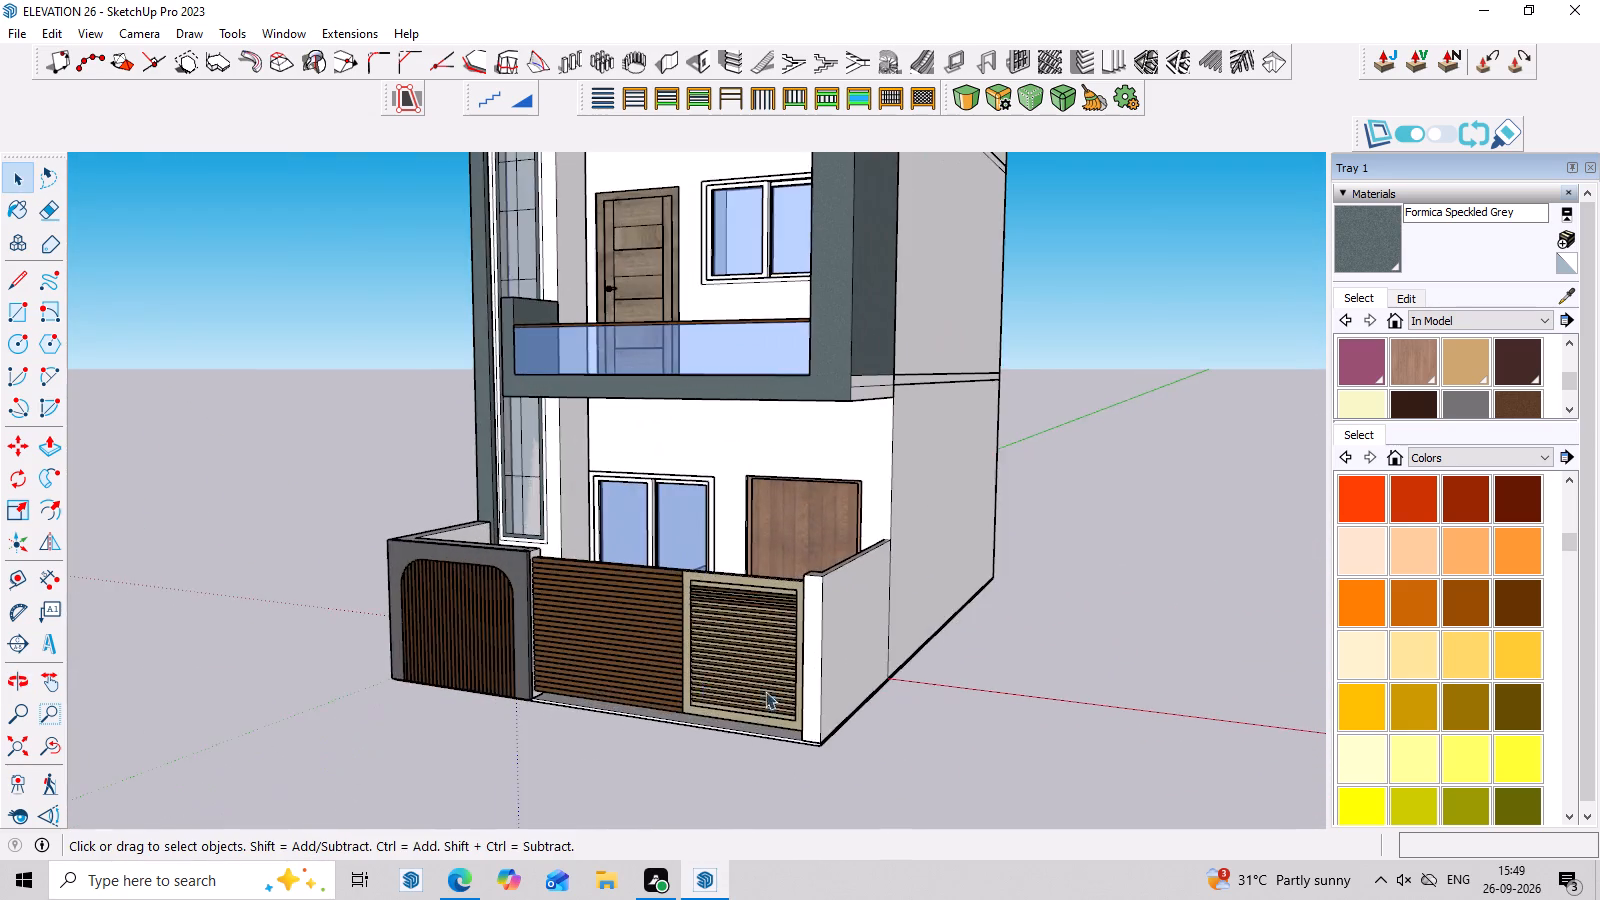
pyautogui.moveTo(998, 711); pyautogui.dragTo(1151, 680, button='middle')
pyautogui.scroll(7, 739, 665)
pyautogui.moveTo(916, 631); pyautogui.dragTo(920, 691, button='middle')
pyautogui.scroll(3, 884, 678)
pyautogui.moveTo(880, 644); pyautogui.dragTo(898, 571, button='middle')
pyautogui.scroll(3, 894, 560)
pyautogui.moveTo(881, 524); pyautogui.dragTo(880, 568, button='middle')
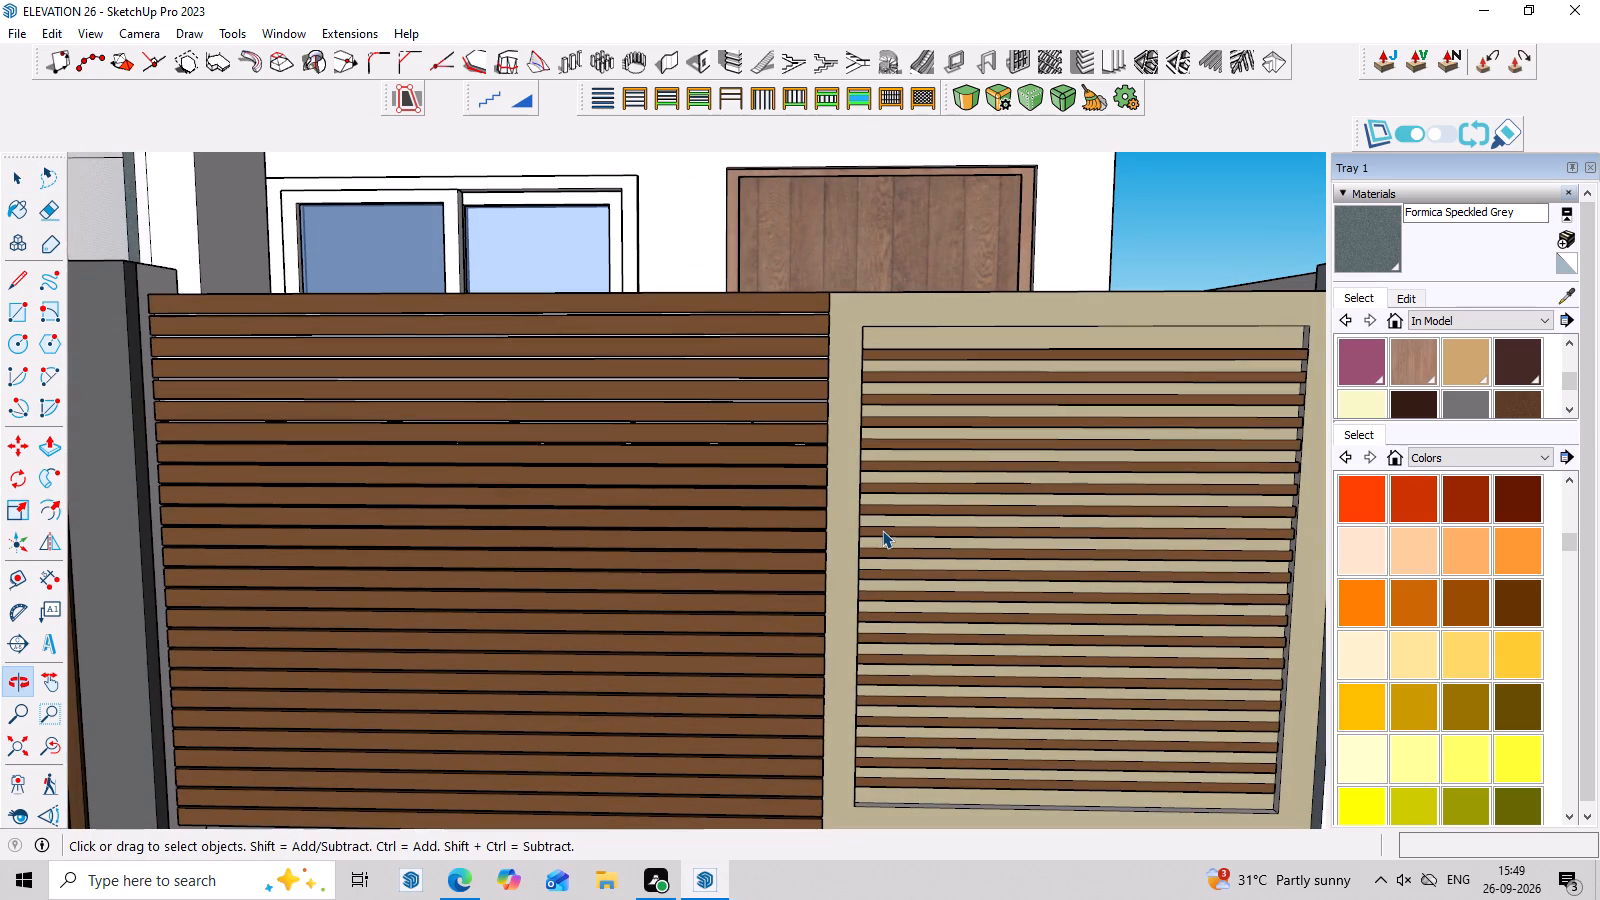
pyautogui.press('r')
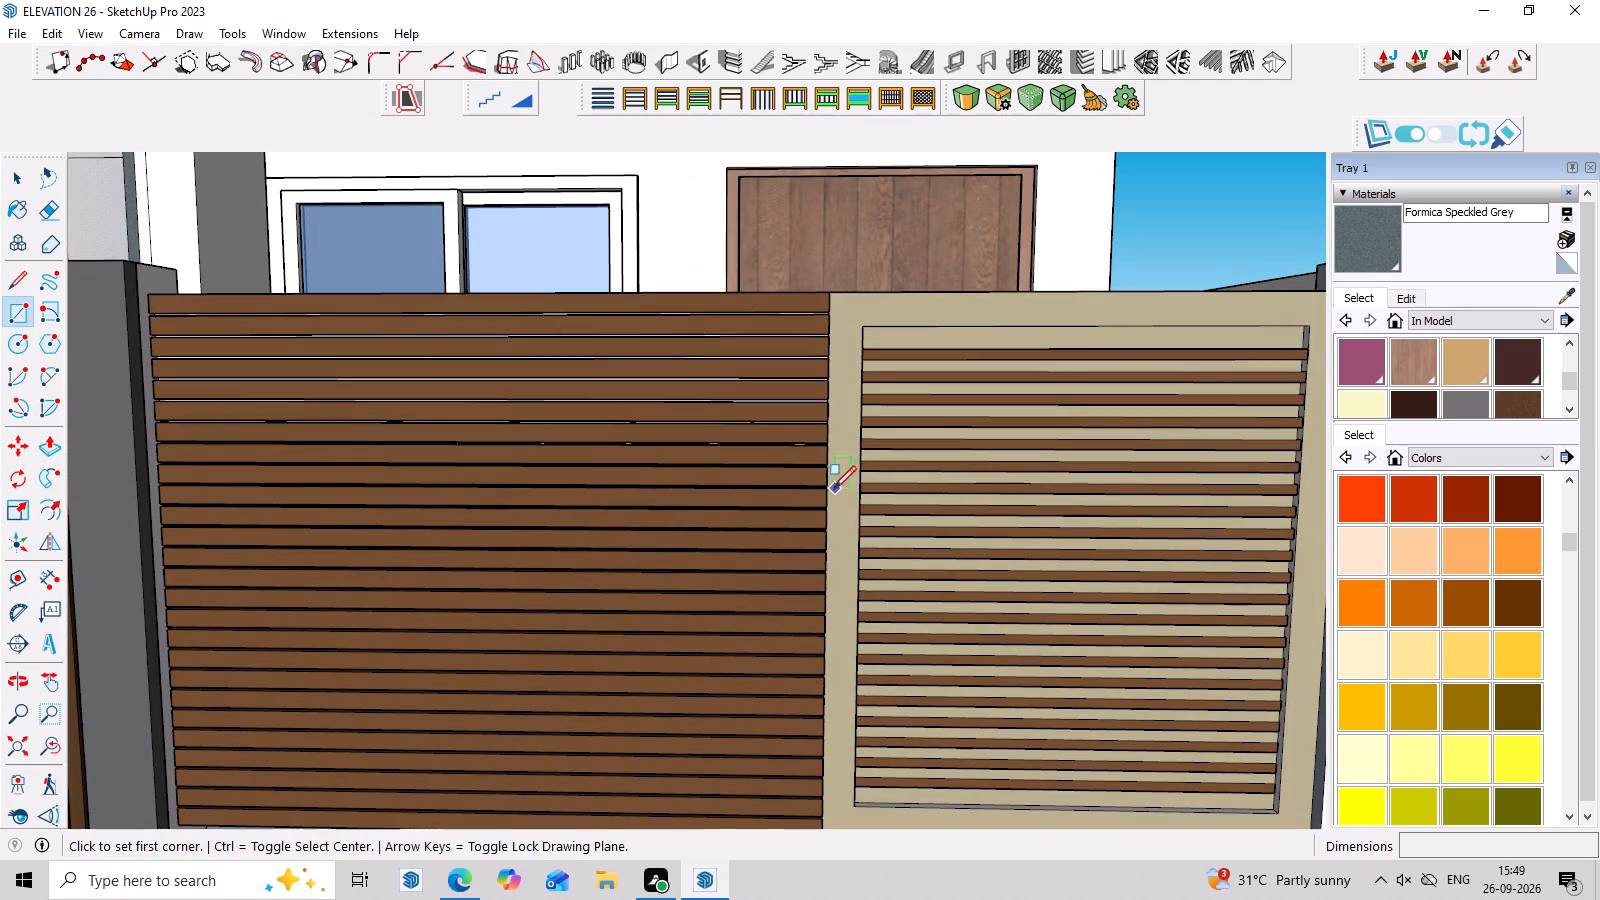
pyautogui.scroll(3, 832, 489)
pyautogui.click(835, 484)
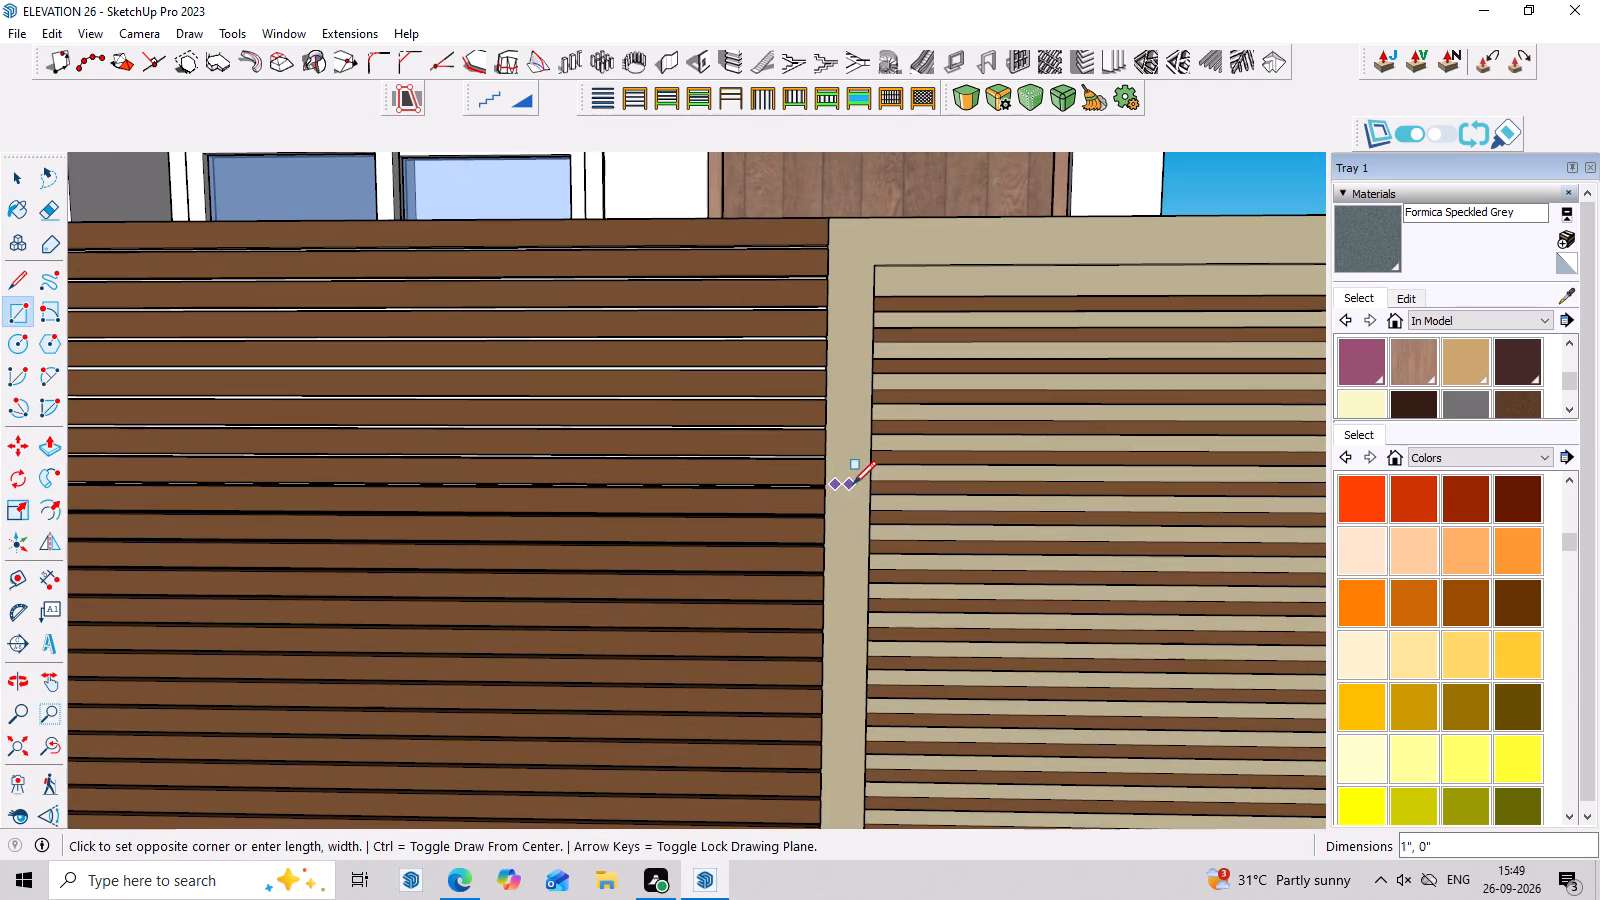
pyautogui.click(862, 484)
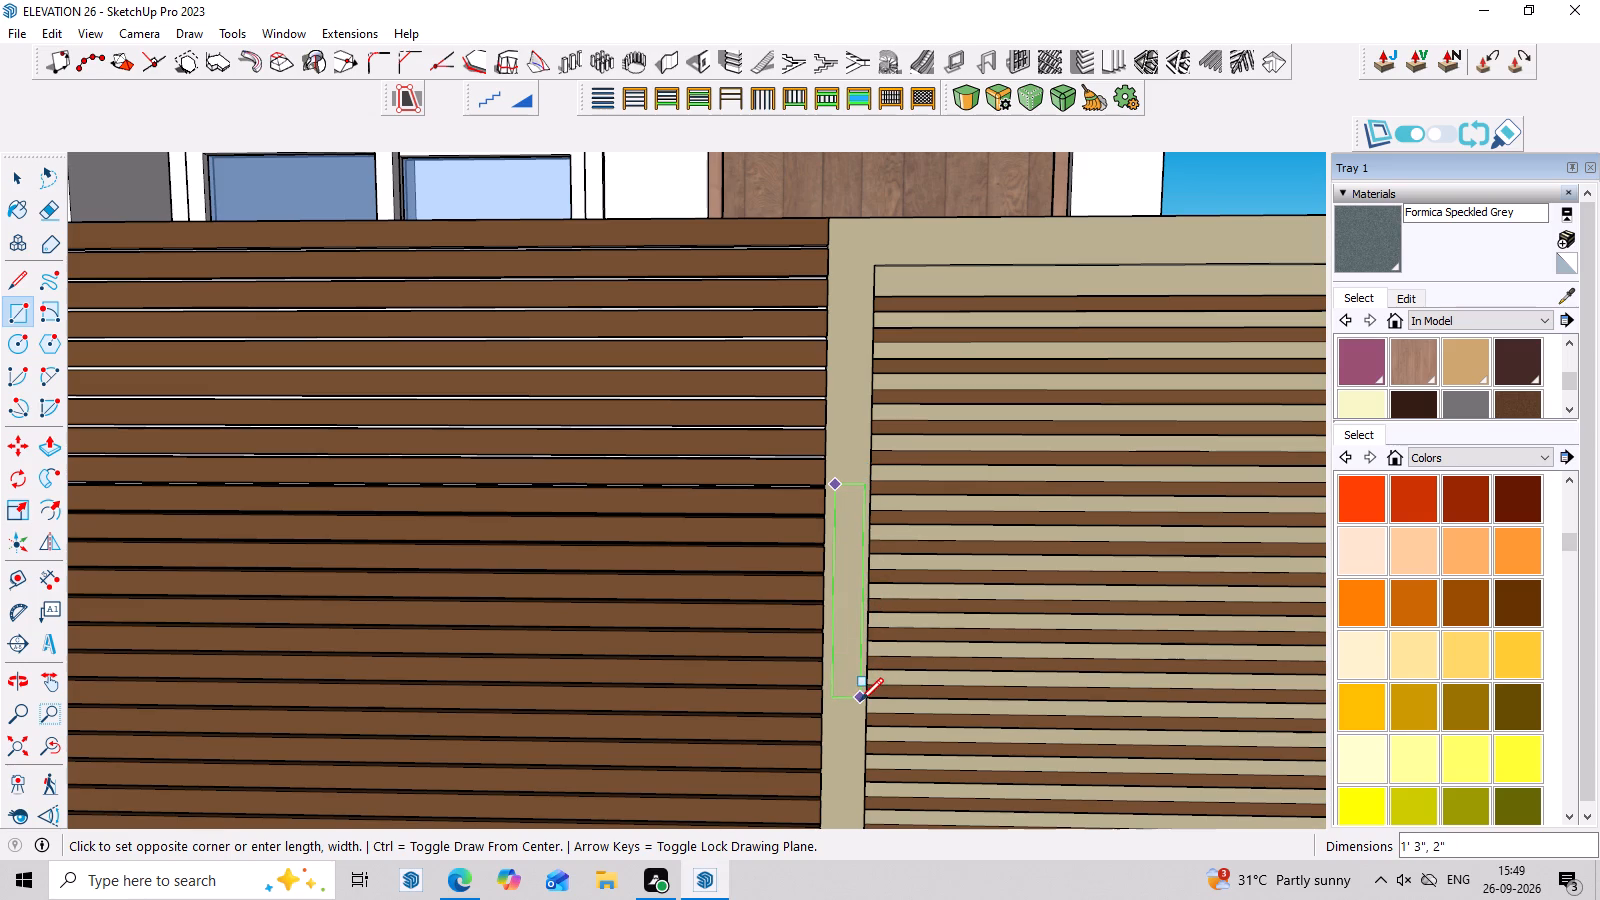
pyautogui.click(854, 701)
# Pull the rectangle on the gate stile outward 3" to form a gate handle.
pyautogui.press('space')
pyautogui.click(849, 621)
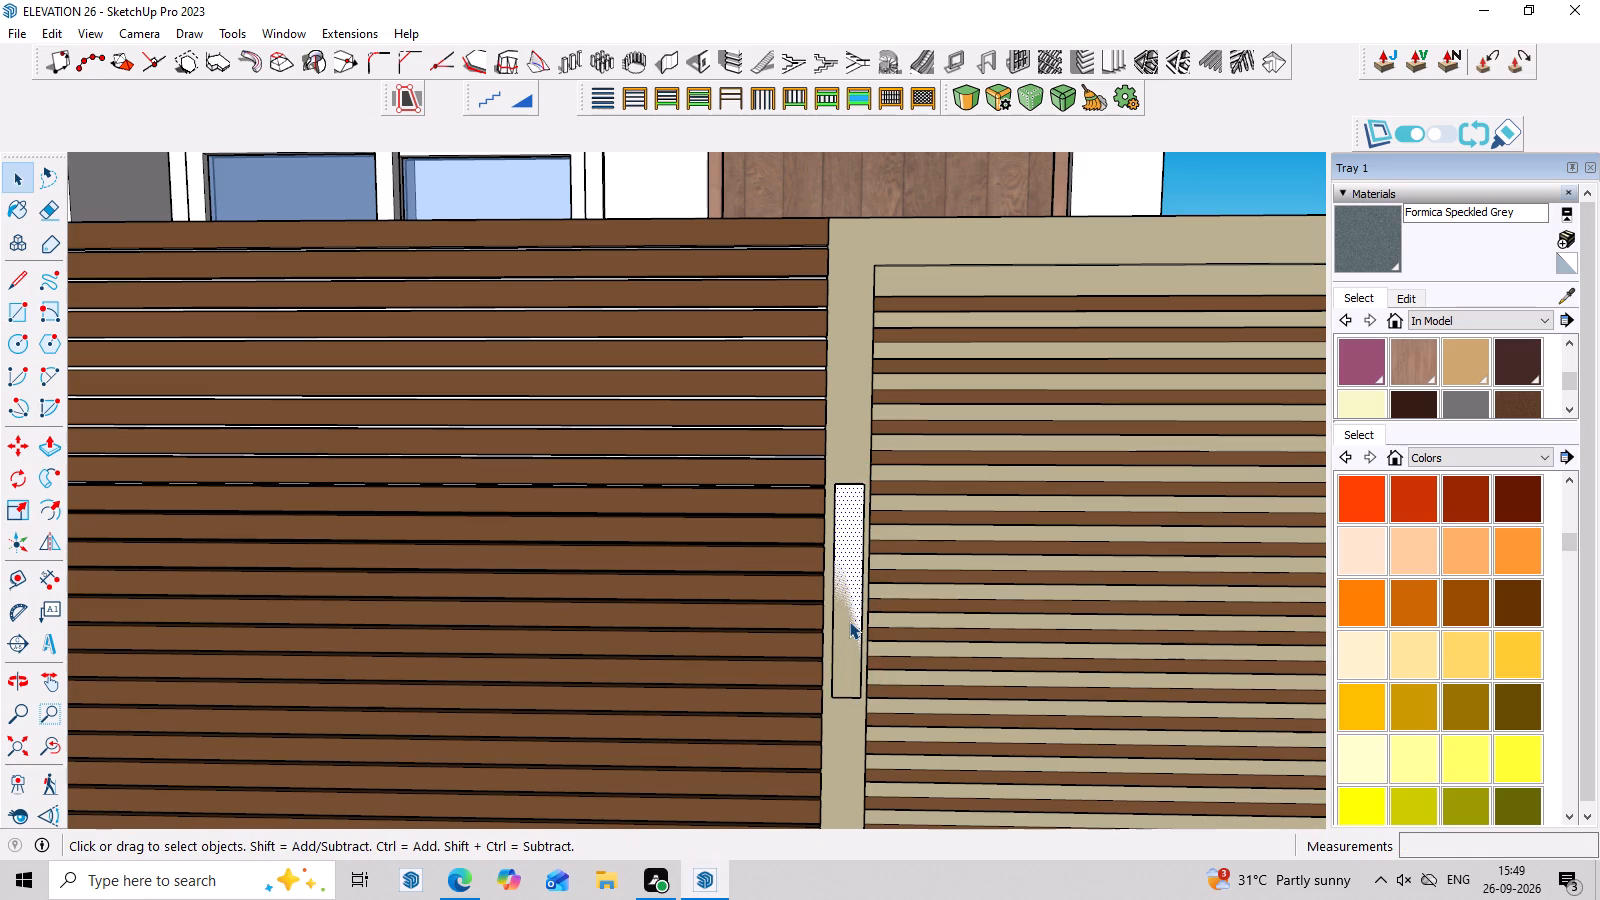
pyautogui.press('p')
pyautogui.click(851, 608)
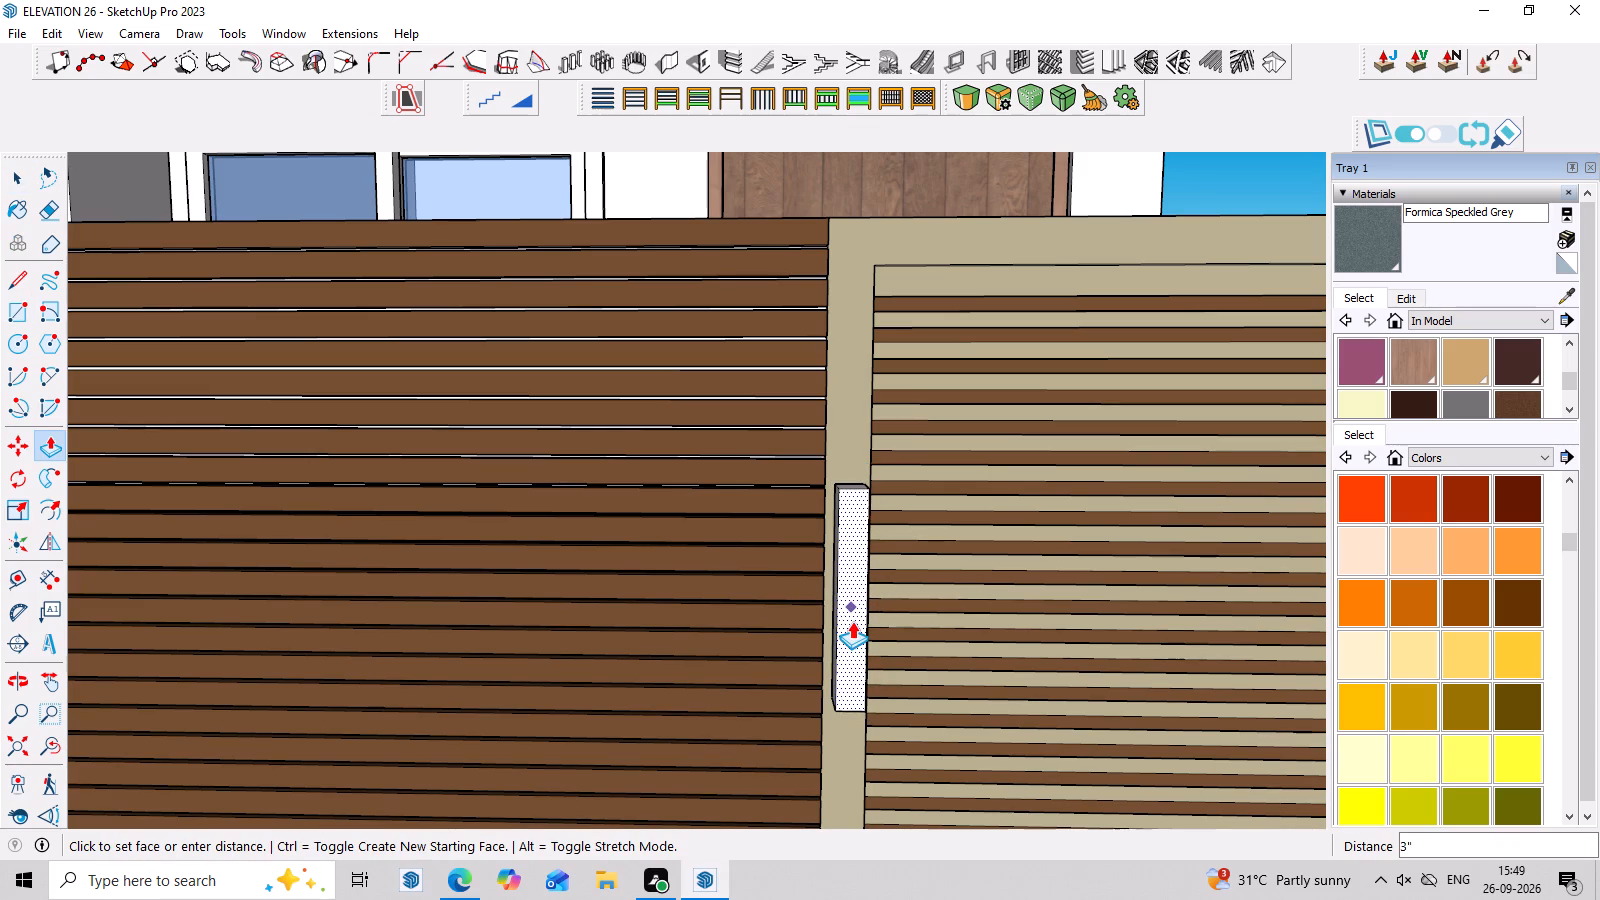
pyautogui.click(851, 619)
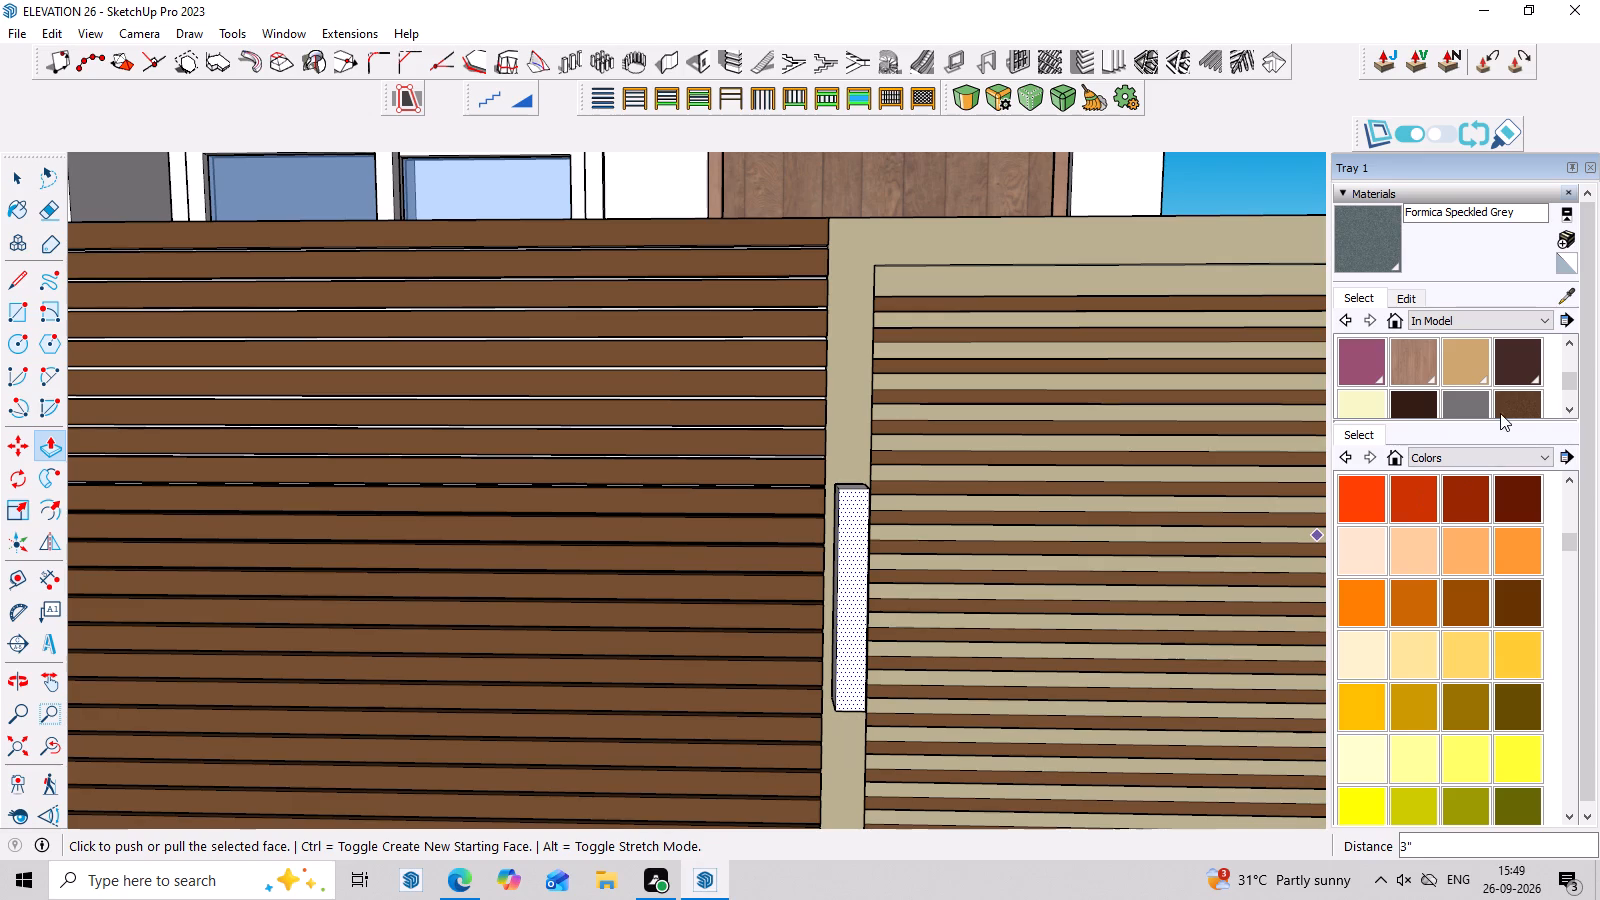
# Paint the gate handle's front, top, both sides and underside with black Color M09.
pyautogui.scroll(-14, 1424, 687)
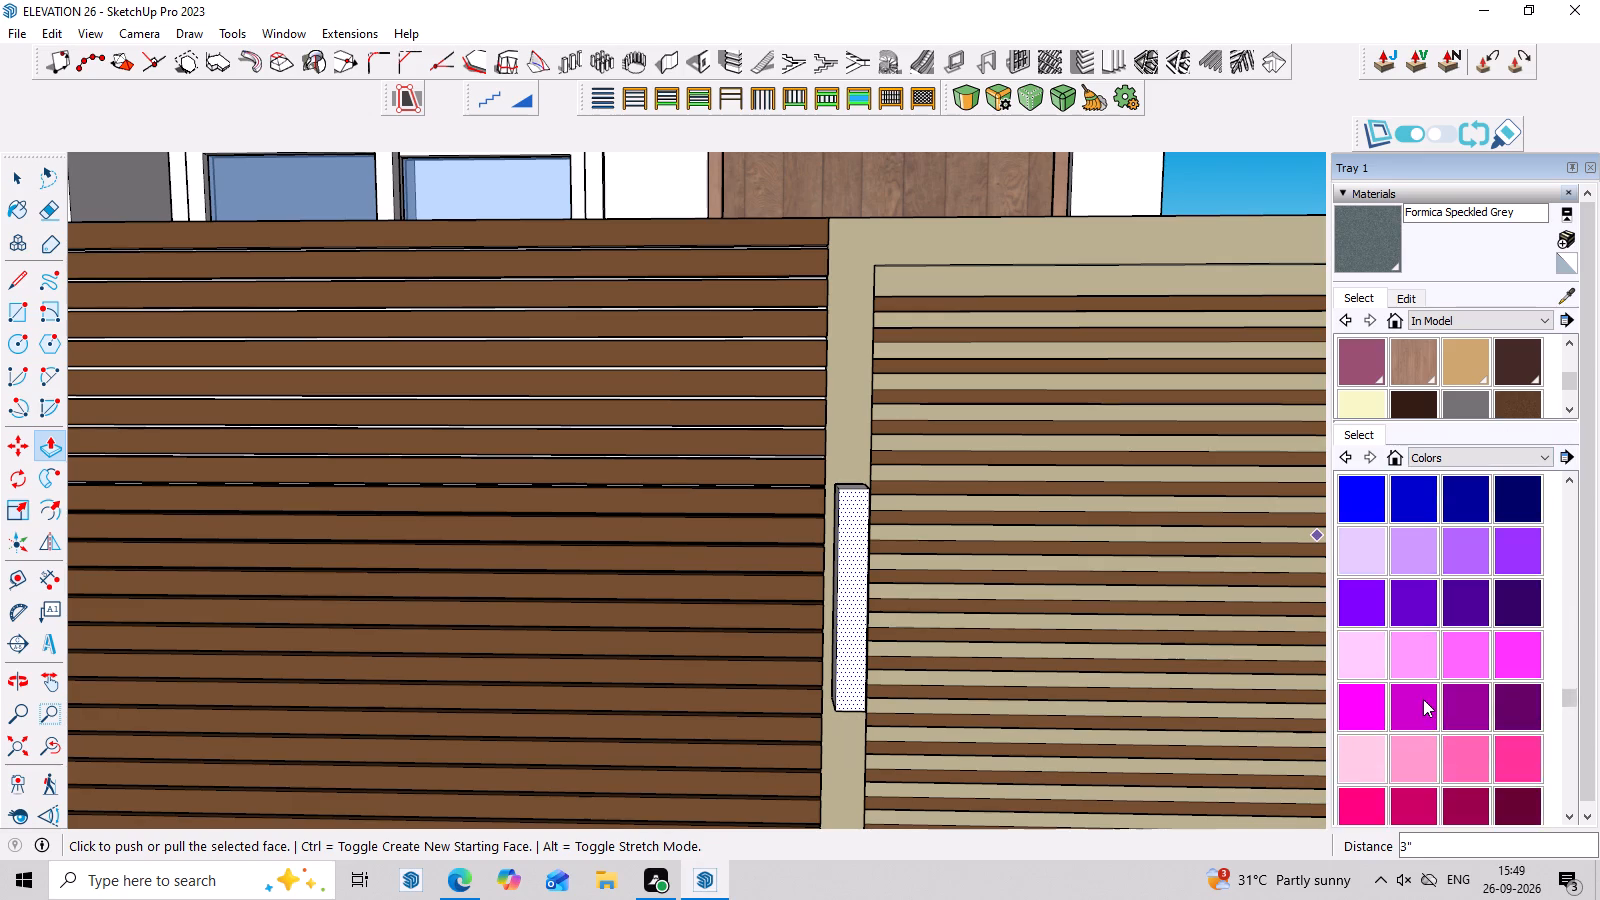
pyautogui.scroll(-7, 1423, 699)
pyautogui.click(1408, 596)
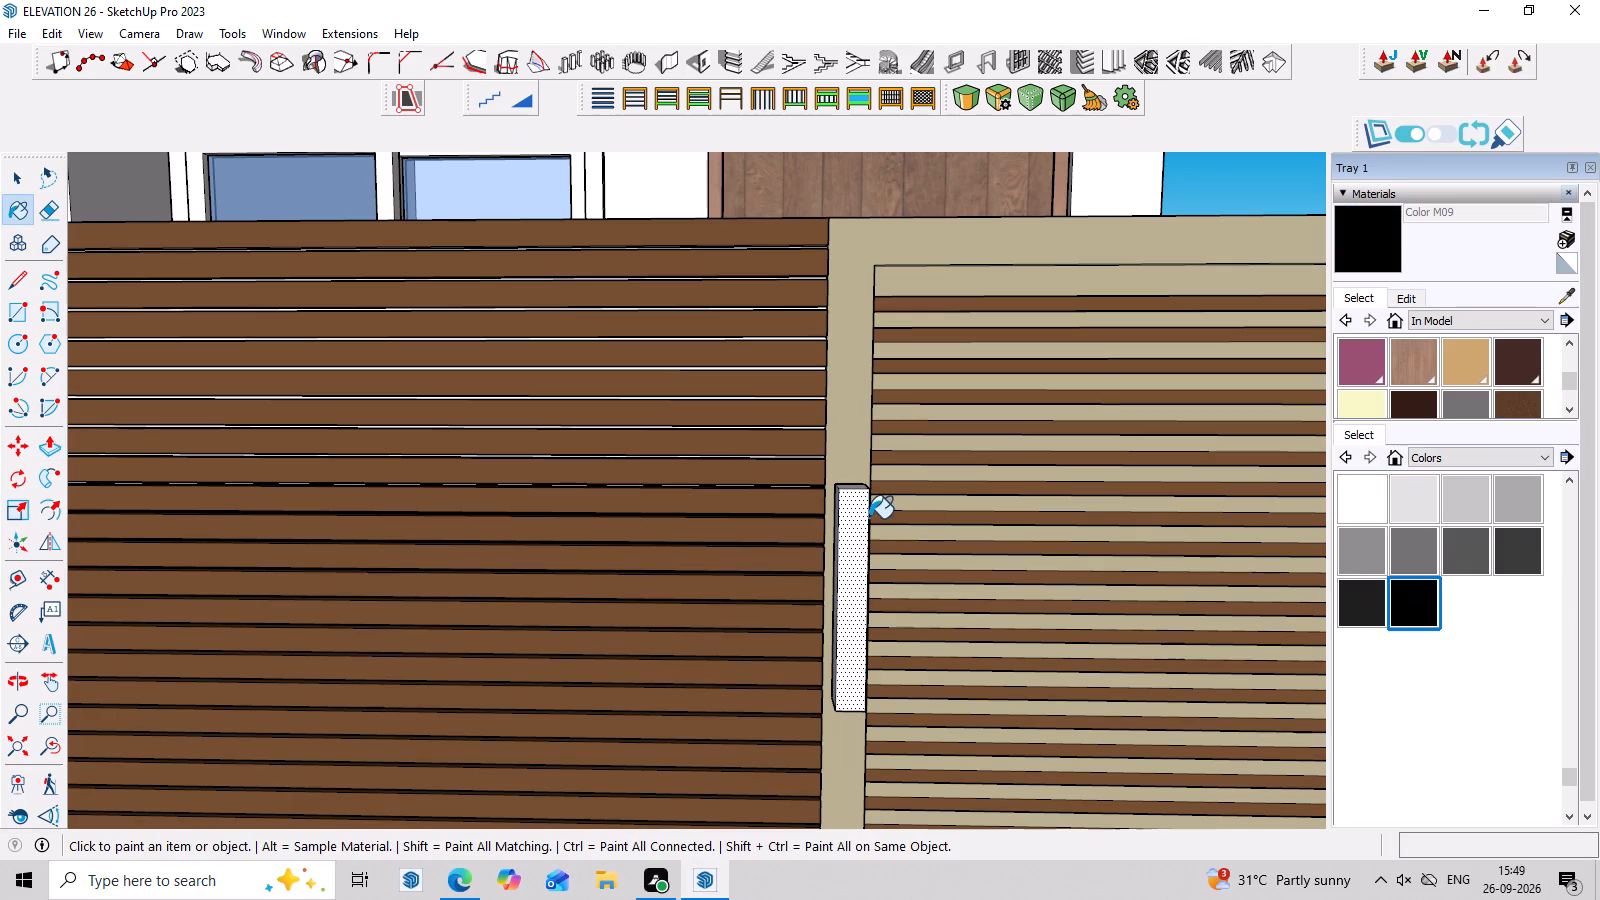
pyautogui.click(865, 517)
pyautogui.moveTo(849, 478); pyautogui.dragTo(849, 577, button='middle')
pyautogui.scroll(3, 881, 503)
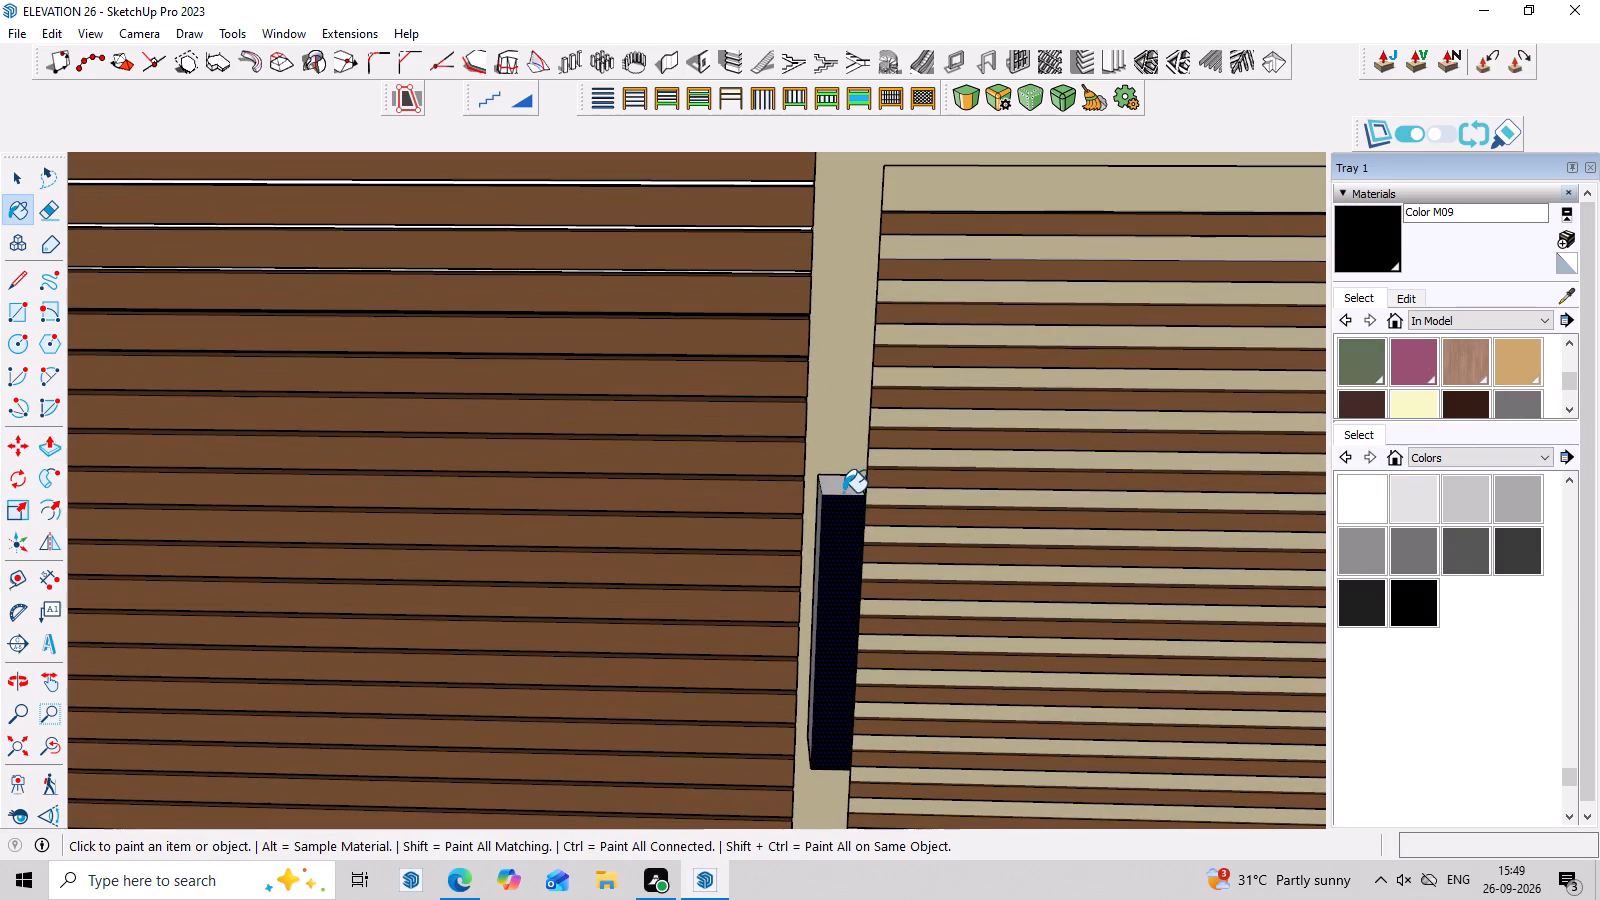
pyautogui.click(843, 492)
pyautogui.moveTo(842, 506); pyautogui.dragTo(1046, 436, button='middle')
pyautogui.click(829, 494)
pyautogui.moveTo(890, 527); pyautogui.dragTo(418, 455, button='middle')
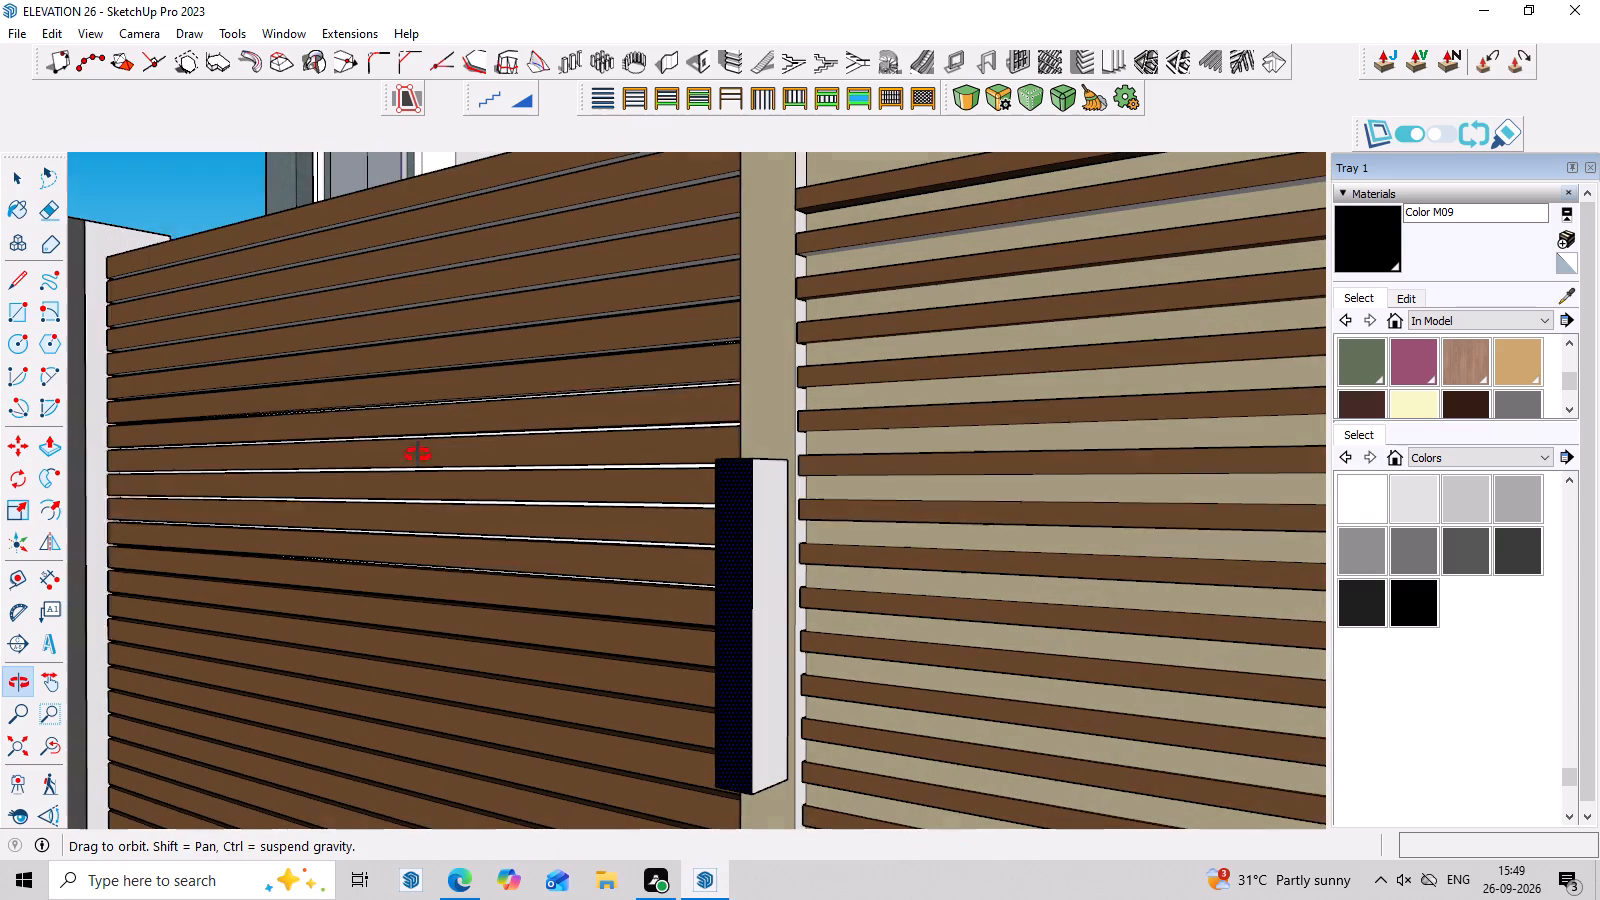
pyautogui.moveTo(418, 455); pyautogui.dragTo(417, 455, button='middle')
pyautogui.click(765, 533)
pyautogui.scroll(-3, 754, 579)
pyautogui.moveTo(748, 647); pyautogui.dragTo(890, 252, button='middle')
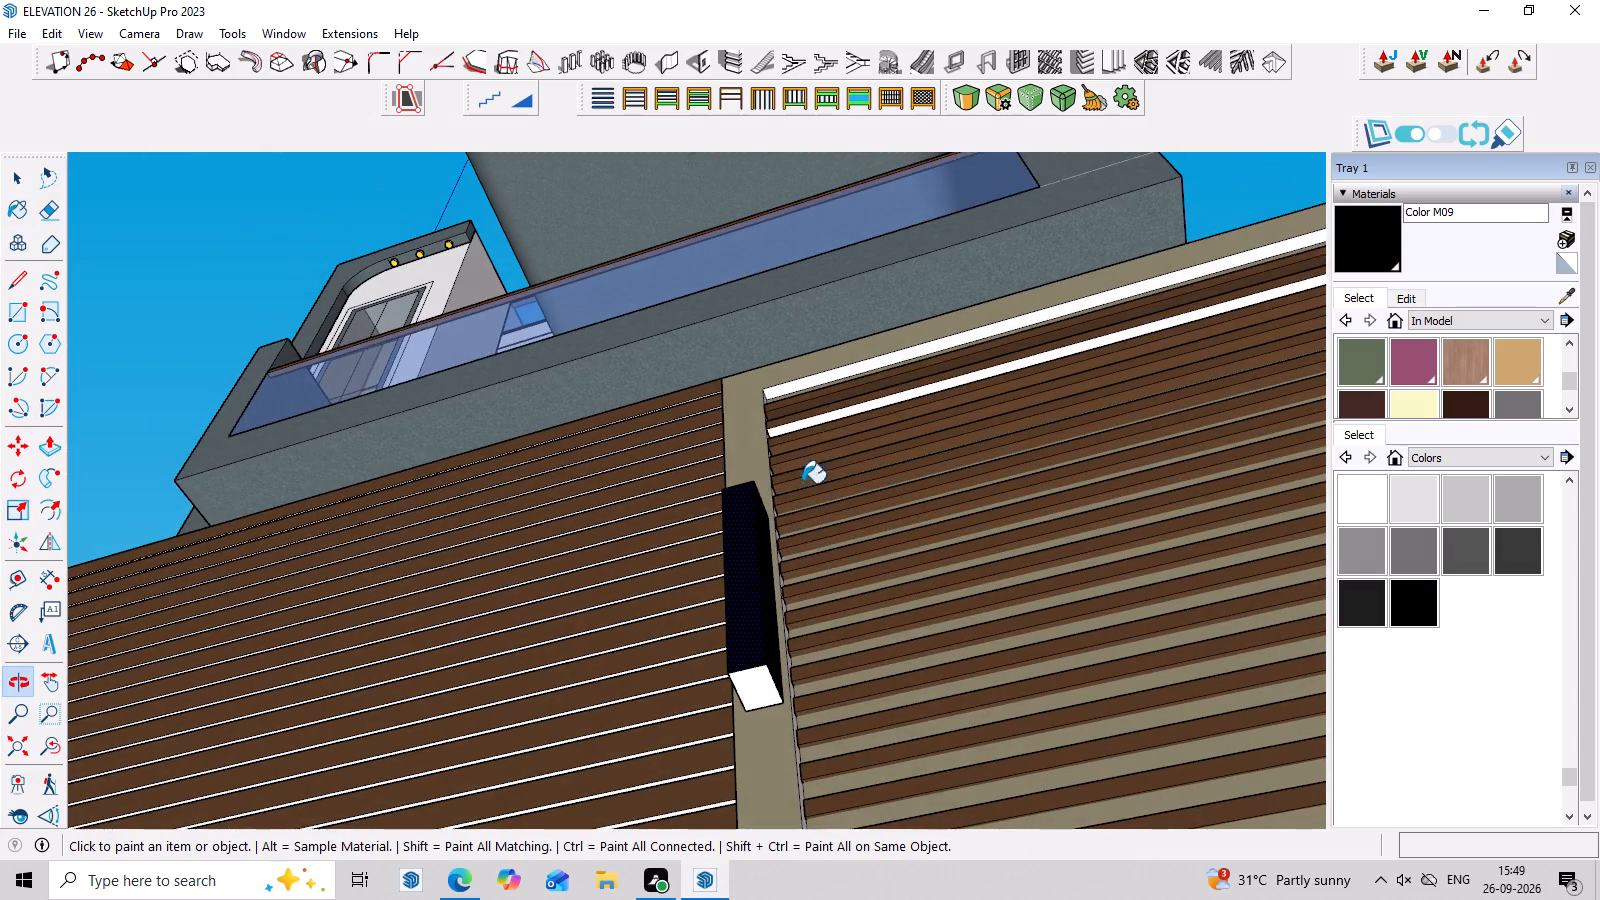
pyautogui.scroll(3, 746, 685)
pyautogui.click(761, 680)
pyautogui.scroll(-15, 754, 481)
pyautogui.moveTo(799, 403); pyautogui.dragTo(868, 770, button='middle')
pyautogui.press('space')
pyautogui.scroll(-4, 1025, 539)
pyautogui.click(1073, 507)
# Examine the front elevation with the black gate handle in place, from the gate up to the balcony.
pyautogui.scroll(-1, 1073, 507)
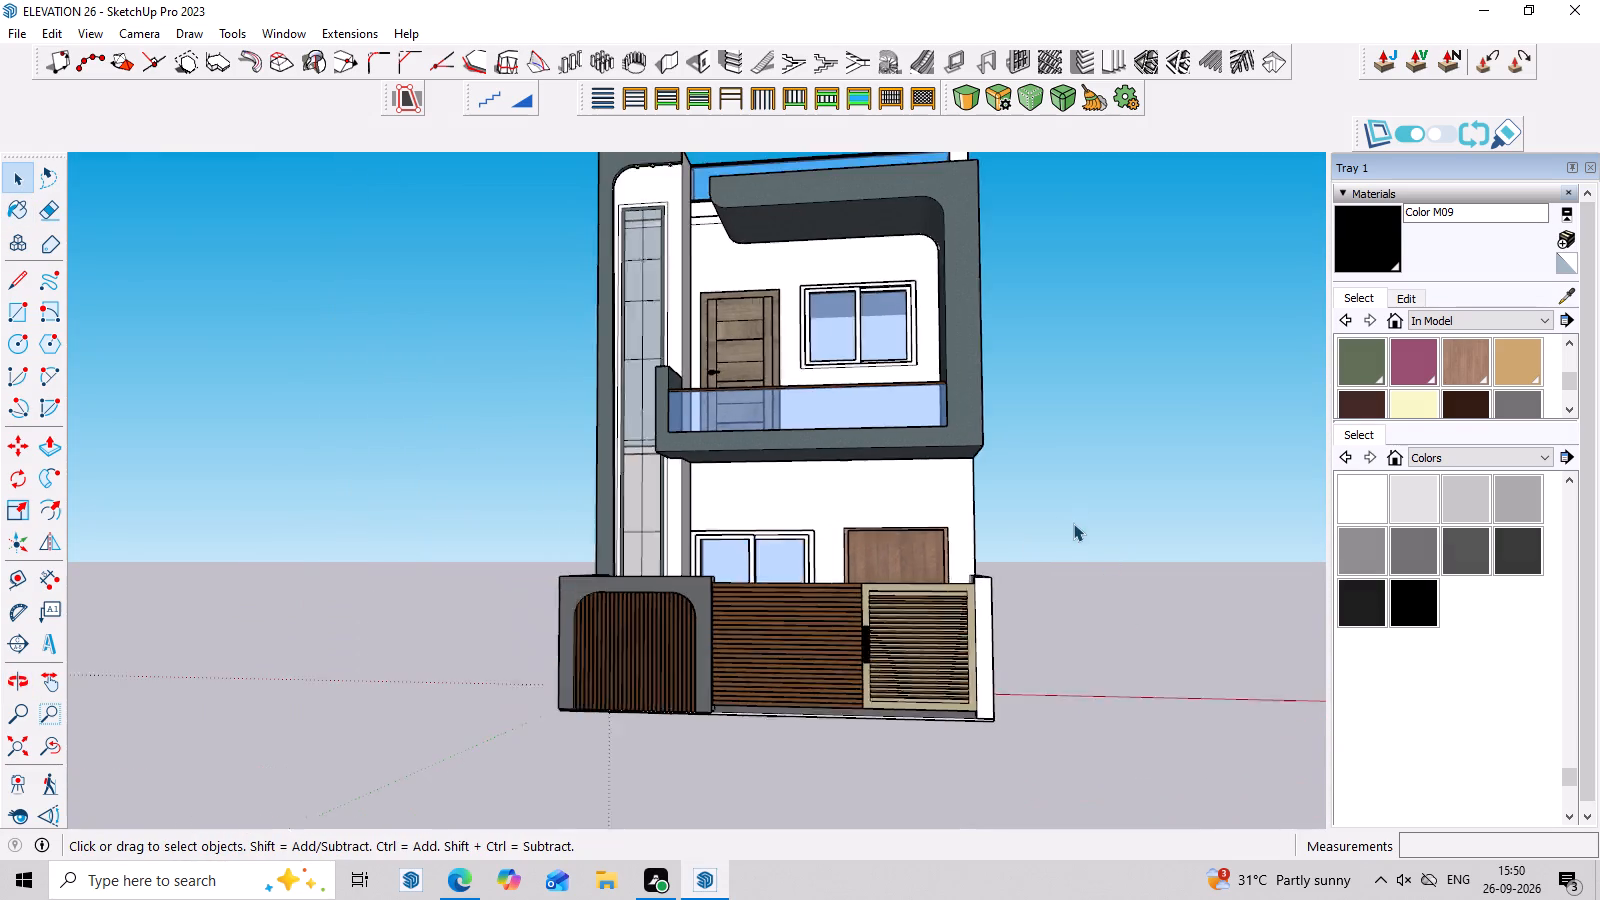
pyautogui.scroll(-1, 1073, 523)
pyautogui.moveTo(1081, 603); pyautogui.dragTo(1135, 677, button='middle')
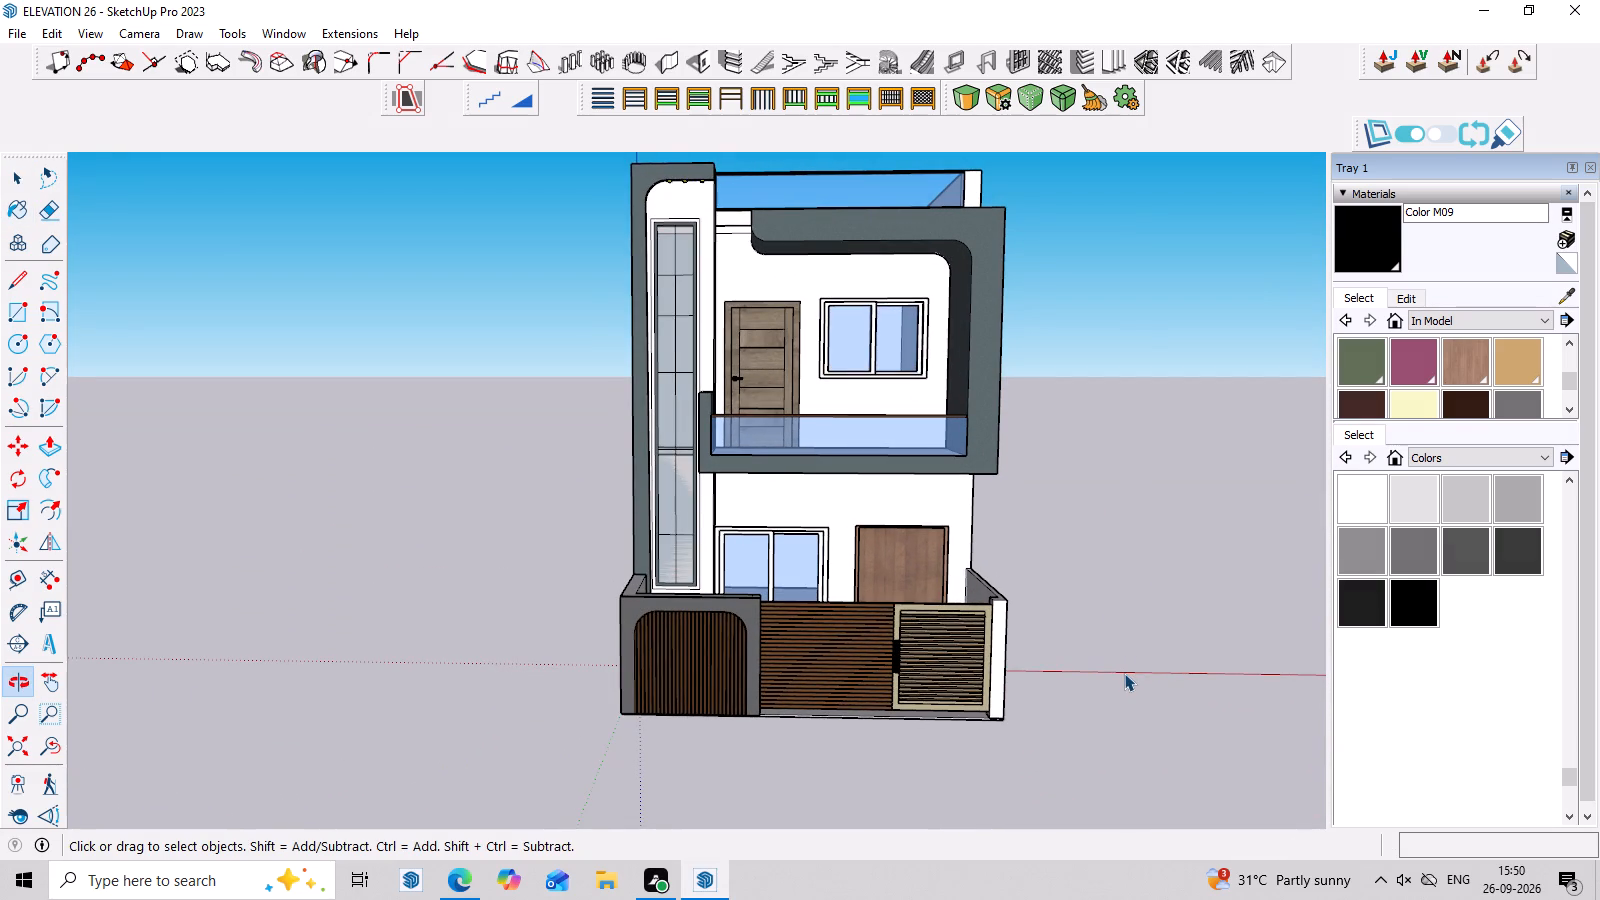
pyautogui.scroll(3, 1037, 353)
pyautogui.scroll(-4, 1037, 345)
pyautogui.moveTo(1030, 340); pyautogui.dragTo(1021, 392, button='middle')
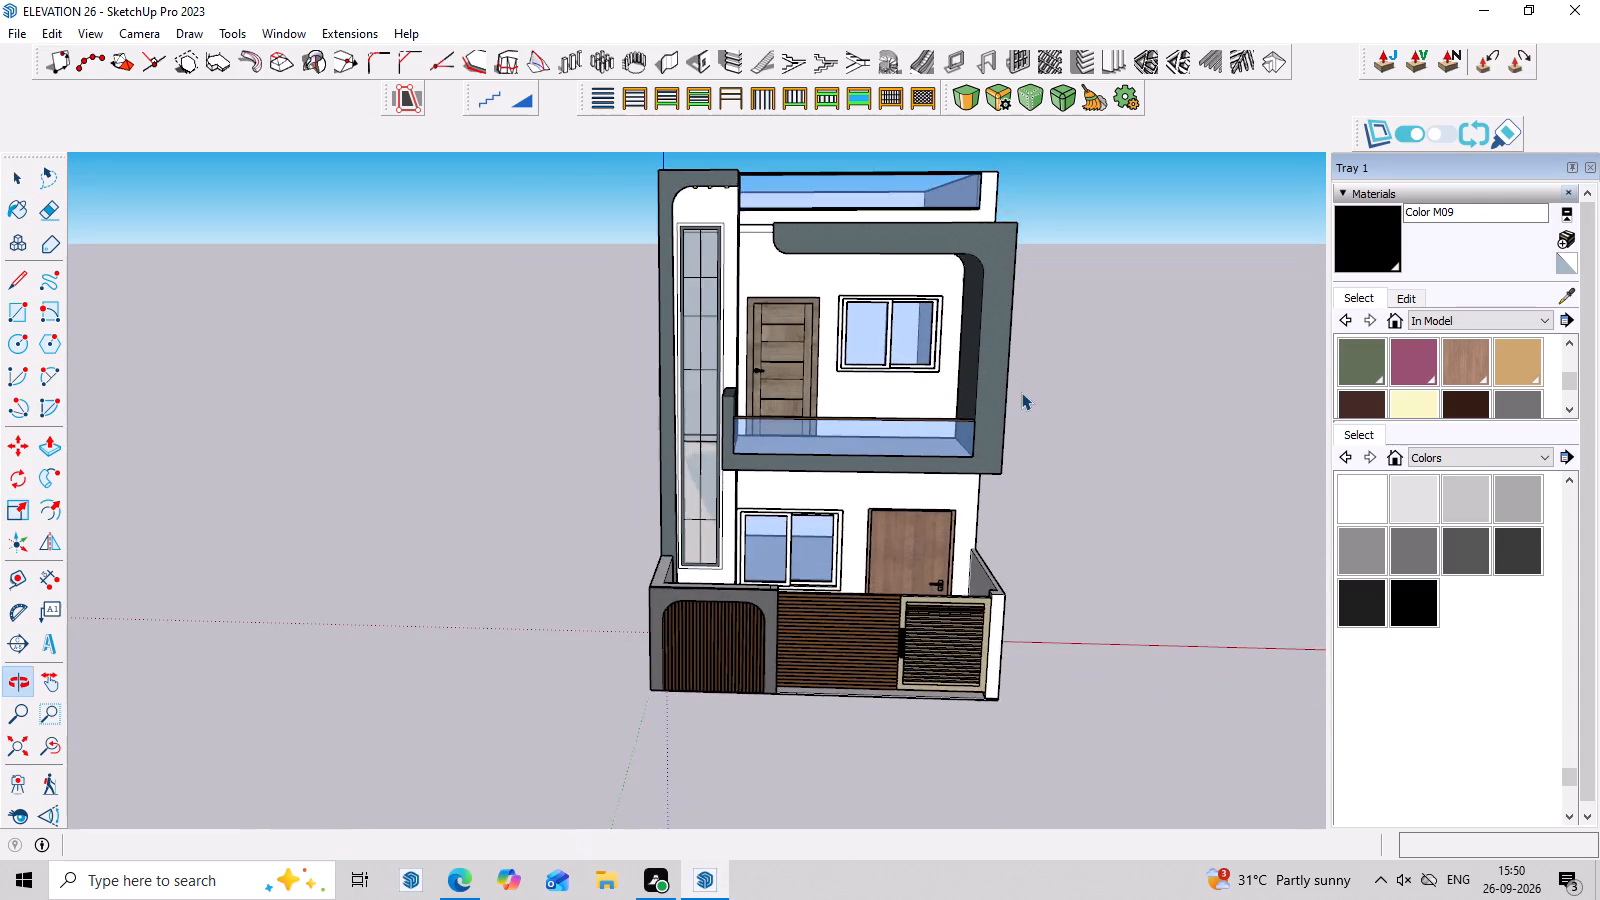
pyautogui.scroll(5, 1018, 380)
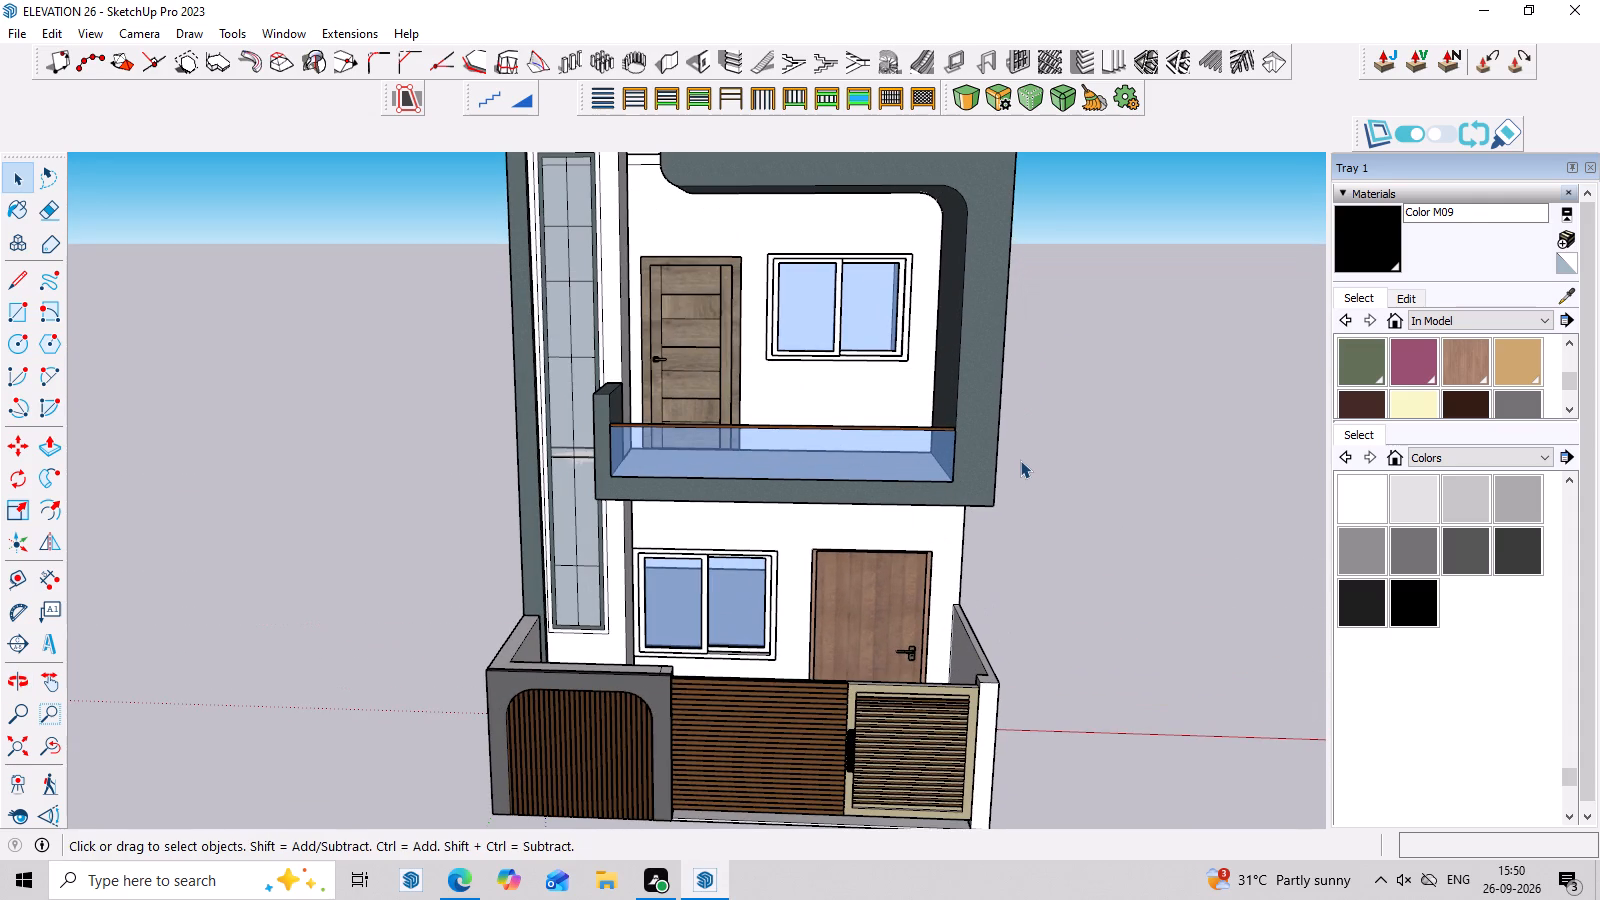
pyautogui.moveTo(986, 556); pyautogui.dragTo(1032, 393, button='middle')
pyautogui.scroll(1, 1032, 393)
pyautogui.scroll(-4, 1032, 393)
pyautogui.moveTo(1086, 540); pyautogui.dragTo(1106, 590, button='middle')
# Start a 3D Text for the front boundary wall and enter HOUSE 301 as its text.
pyautogui.scroll(10, 707, 681)
pyautogui.moveTo(858, 639); pyautogui.dragTo(882, 601, button='middle')
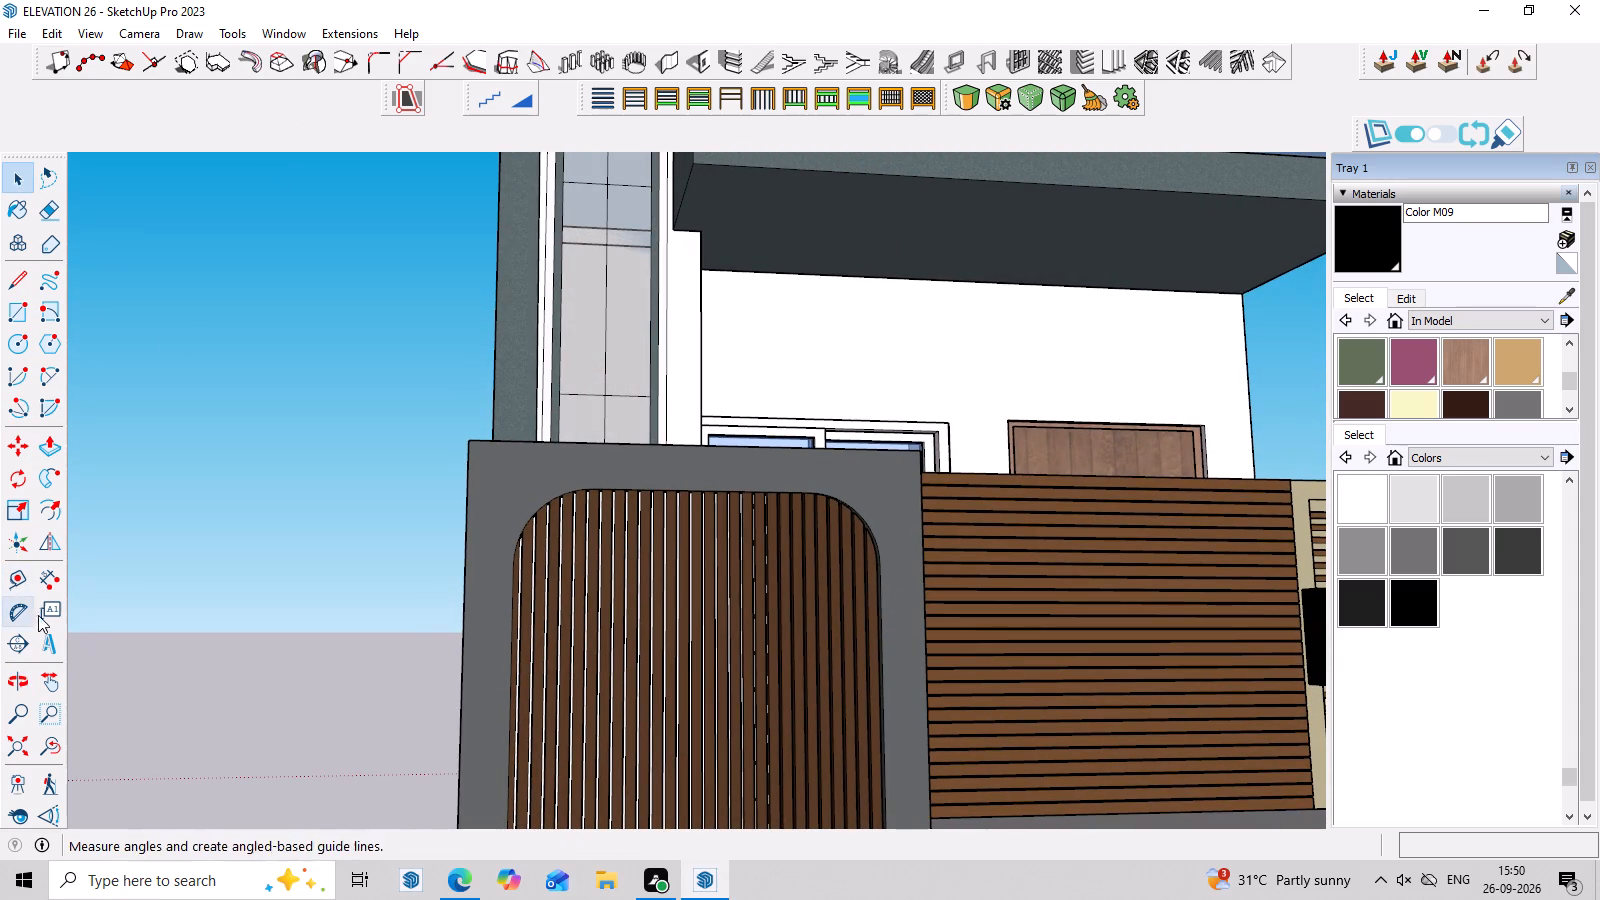
pyautogui.click(51, 643)
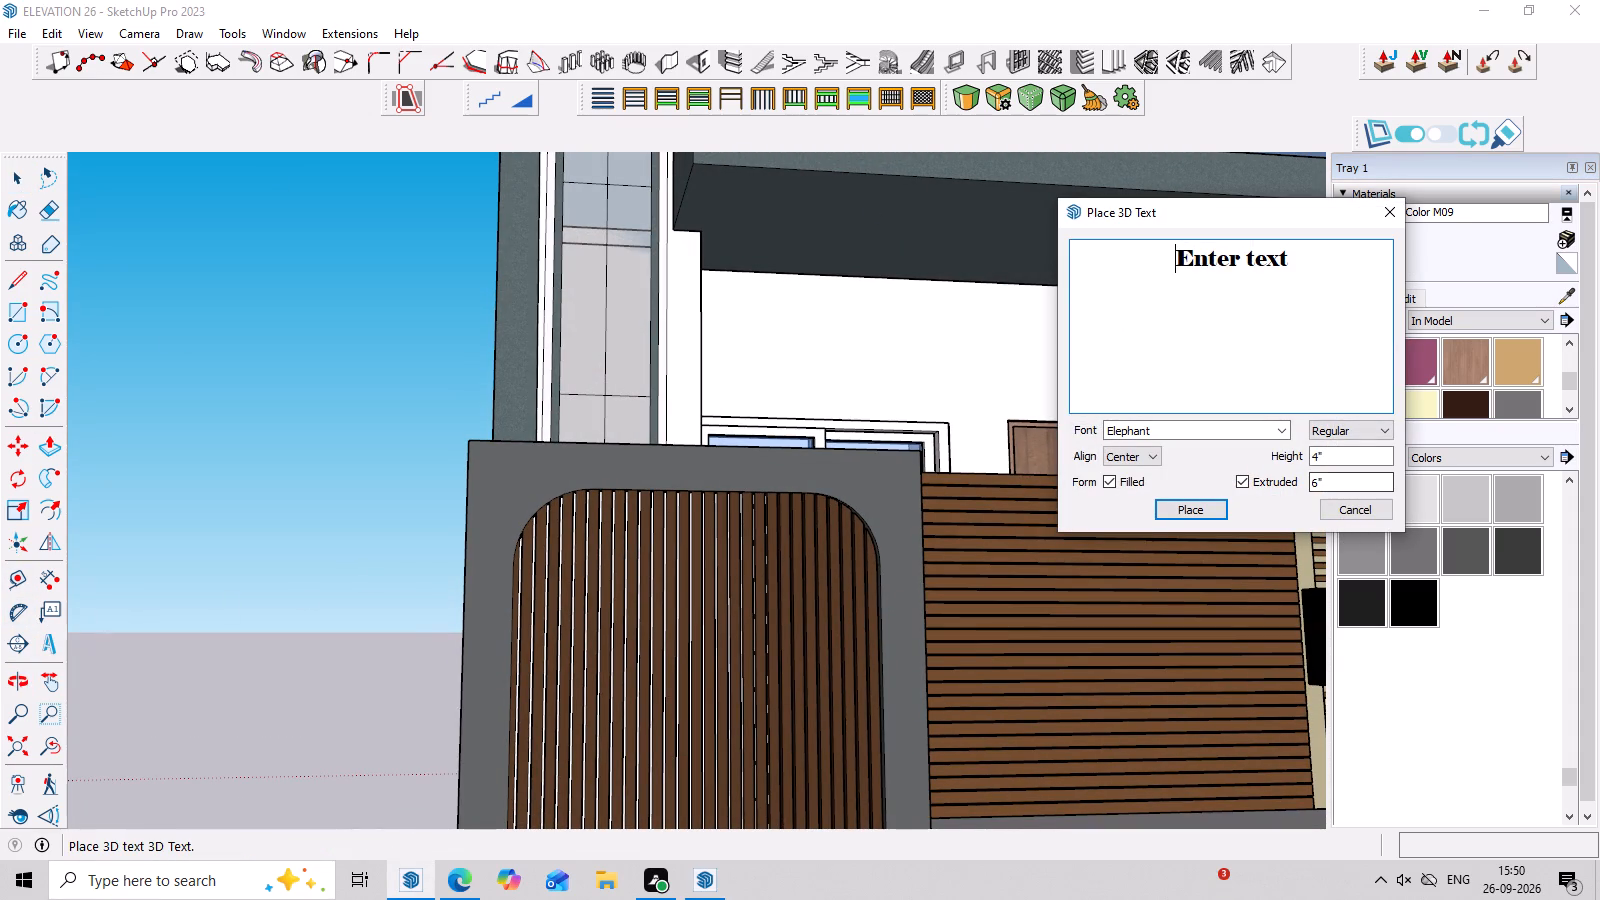
pyautogui.click(1320, 290)
pyautogui.press('BackSpace')
pyautogui.press('BackSpace')
pyautogui.press('BackSpace')
pyautogui.press('BackSpace')
pyautogui.press('BackSpace')
pyautogui.press('BackSpace')
pyautogui.press('BackSpace')
pyautogui.press('BackSpace')
pyautogui.press('BackSpace')
pyautogui.press('BackSpace')
pyautogui.press('BackSpace')
pyautogui.press('BackSpace')
pyautogui.press('BackSpace')
pyautogui.press('BackSpace')
pyautogui.press('BackSpace')
pyautogui.press('BackSpace')
pyautogui.press('BackSpace')
pyautogui.press('BackSpace')
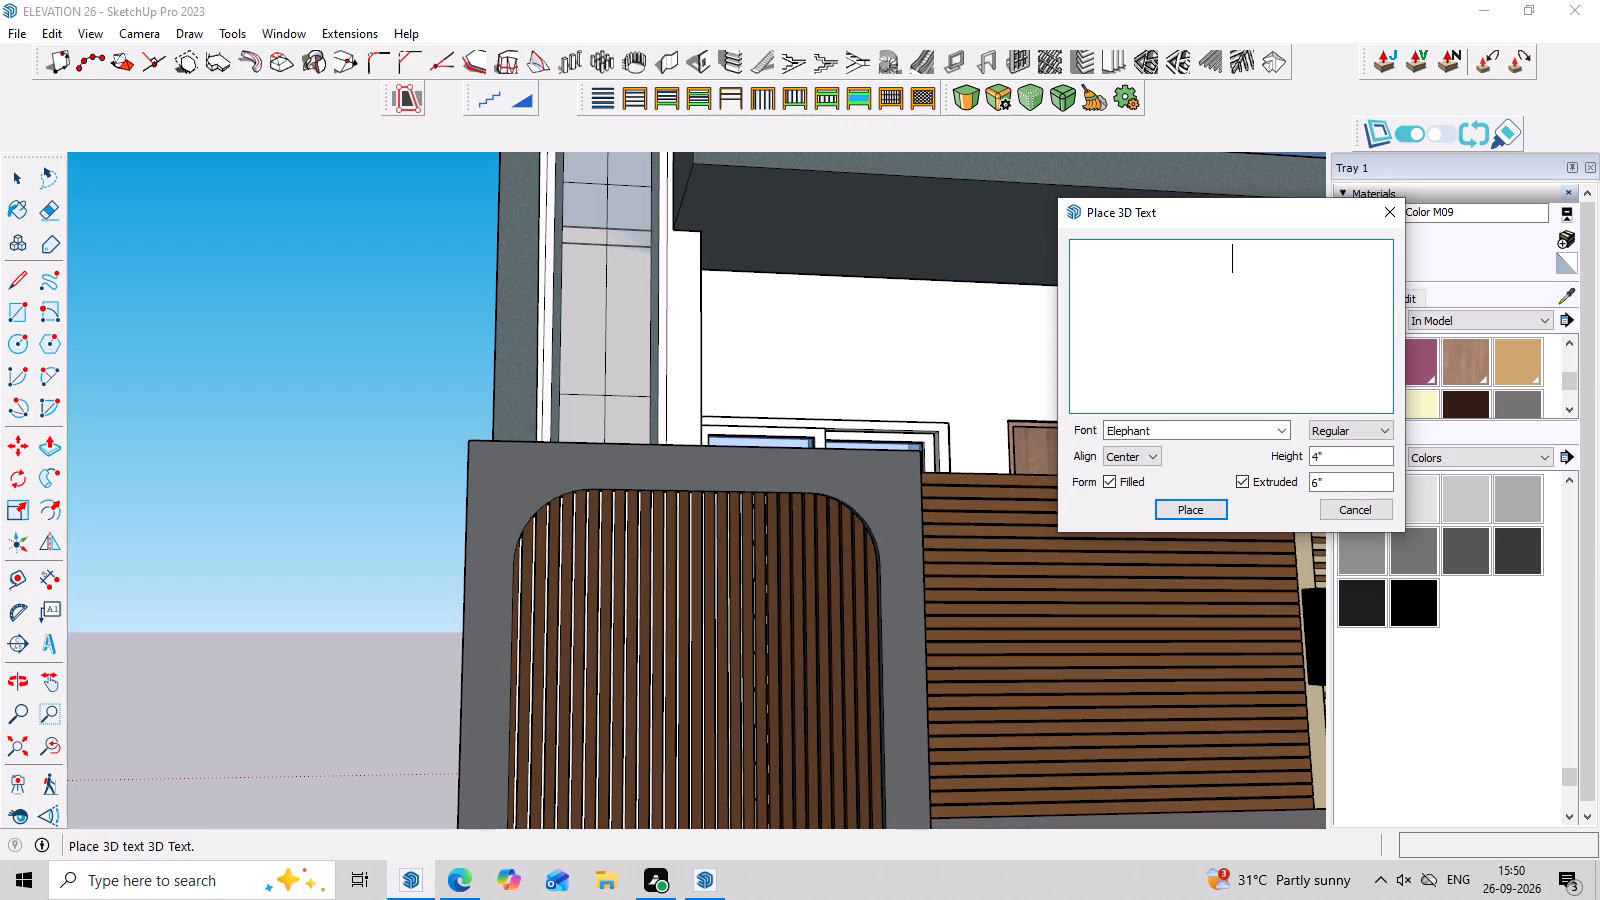
pyautogui.write('HOU')
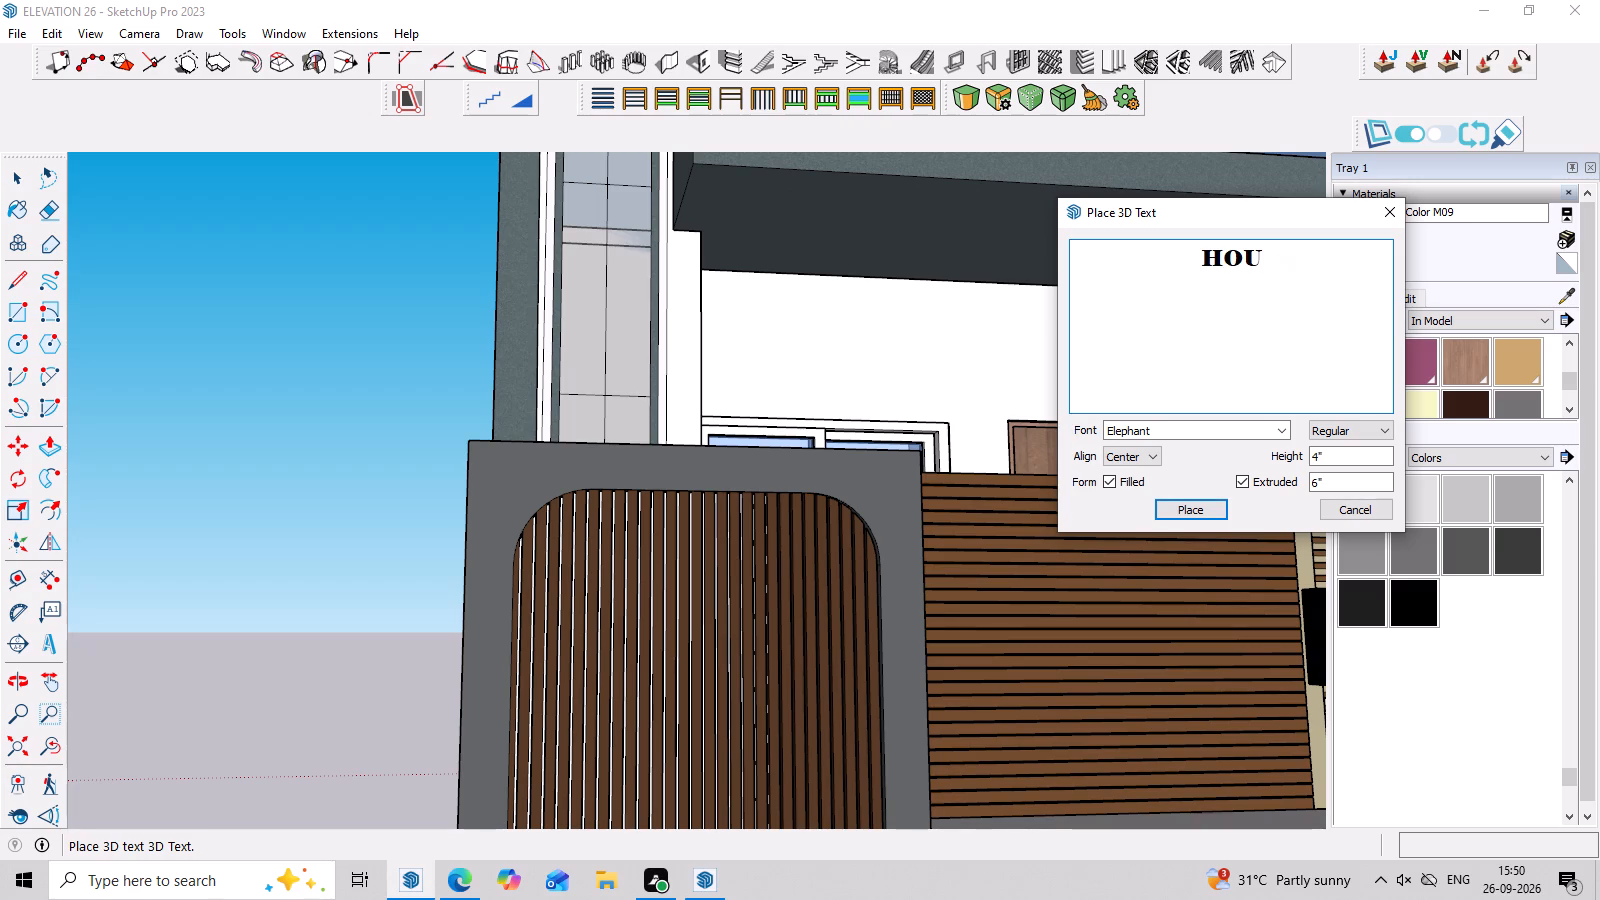
pyautogui.write('SE')
pyautogui.press('space')
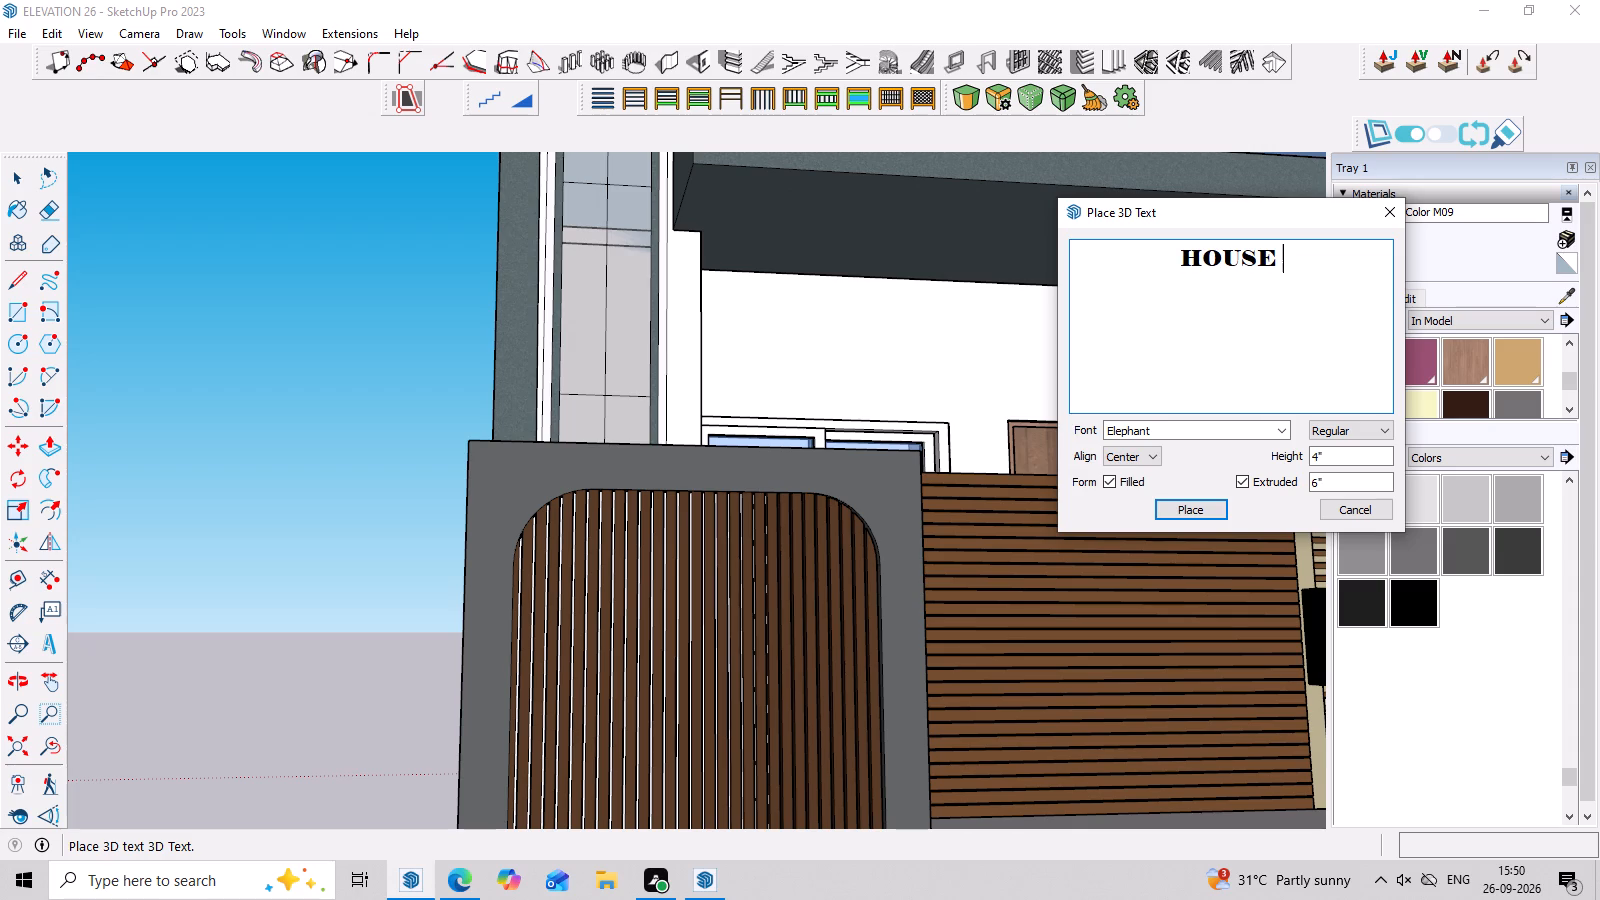
pyautogui.write('30.1')
pyautogui.press('BackSpace')
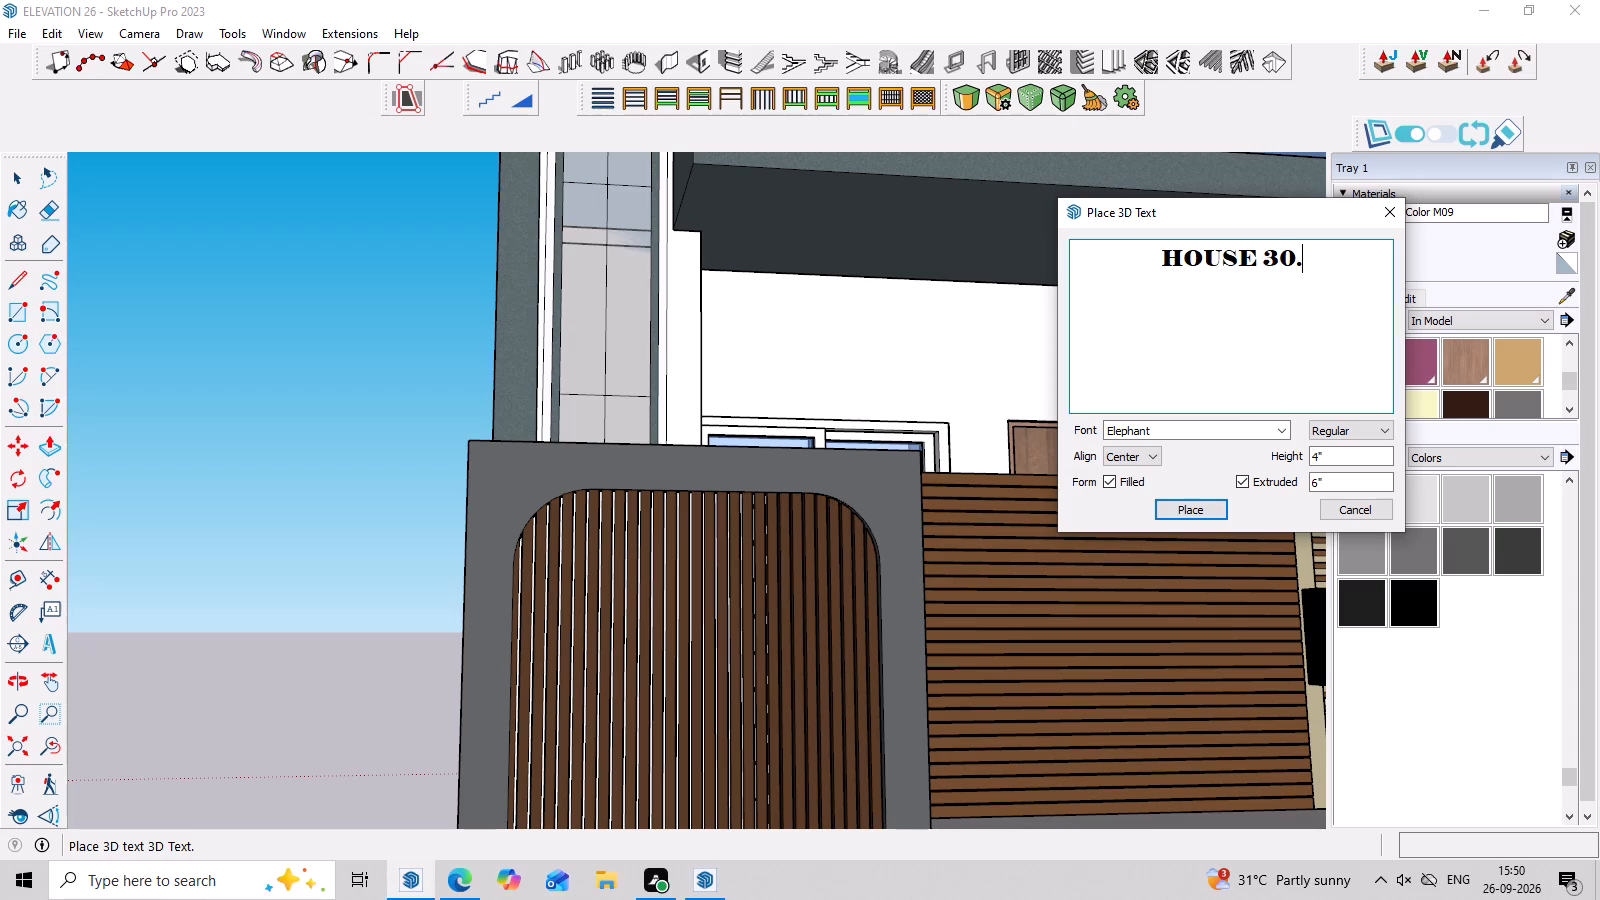
pyautogui.press('BackSpace')
pyautogui.press('1')
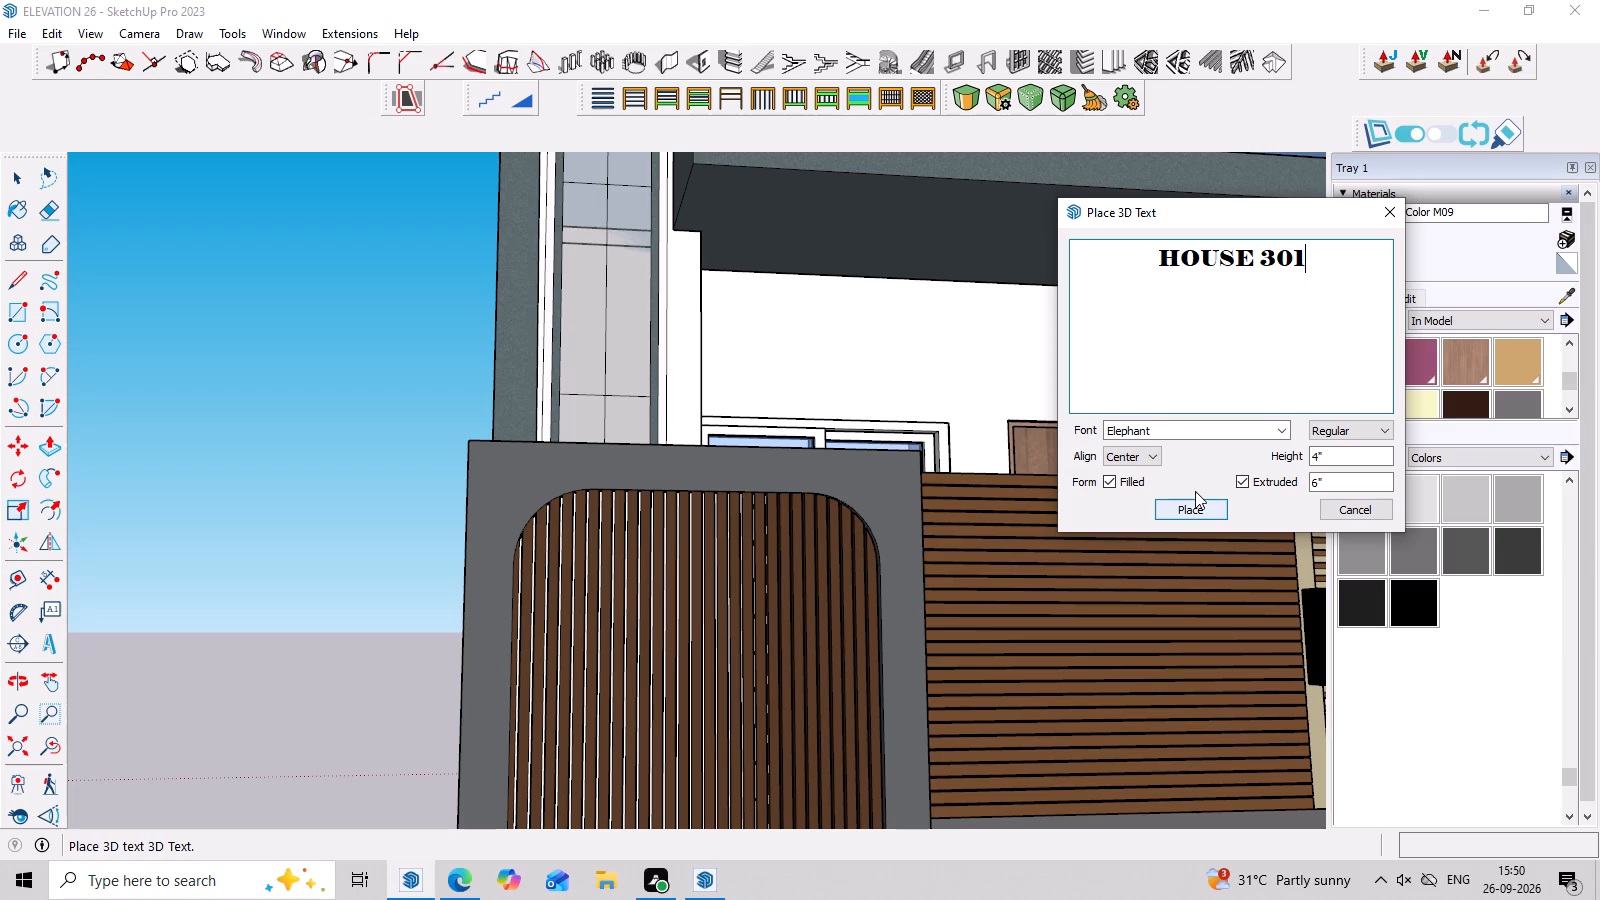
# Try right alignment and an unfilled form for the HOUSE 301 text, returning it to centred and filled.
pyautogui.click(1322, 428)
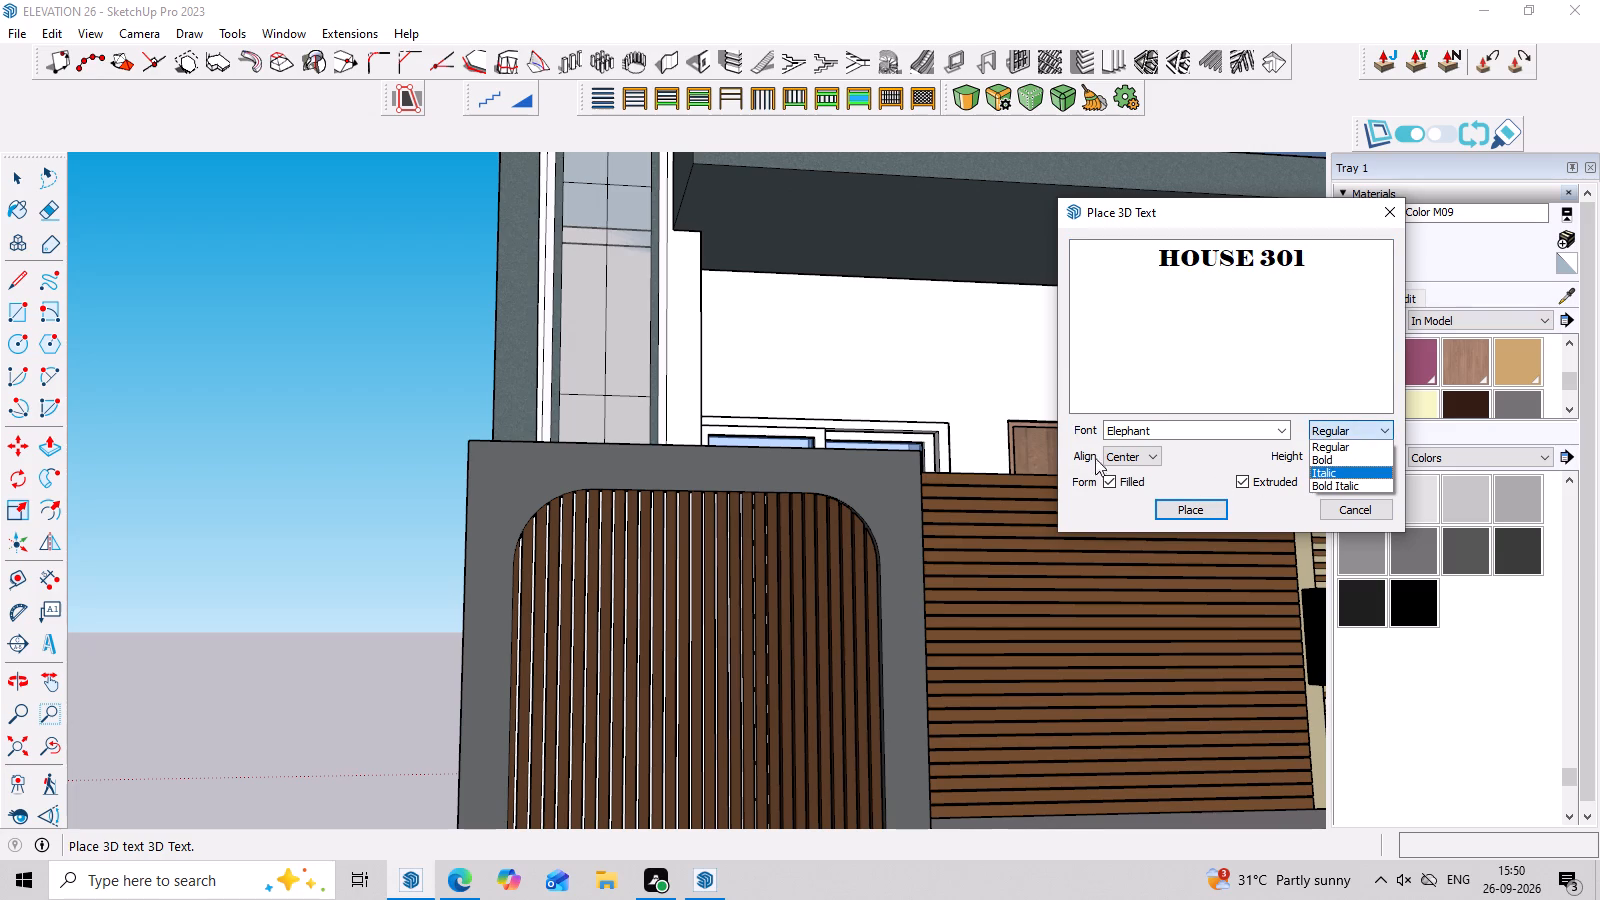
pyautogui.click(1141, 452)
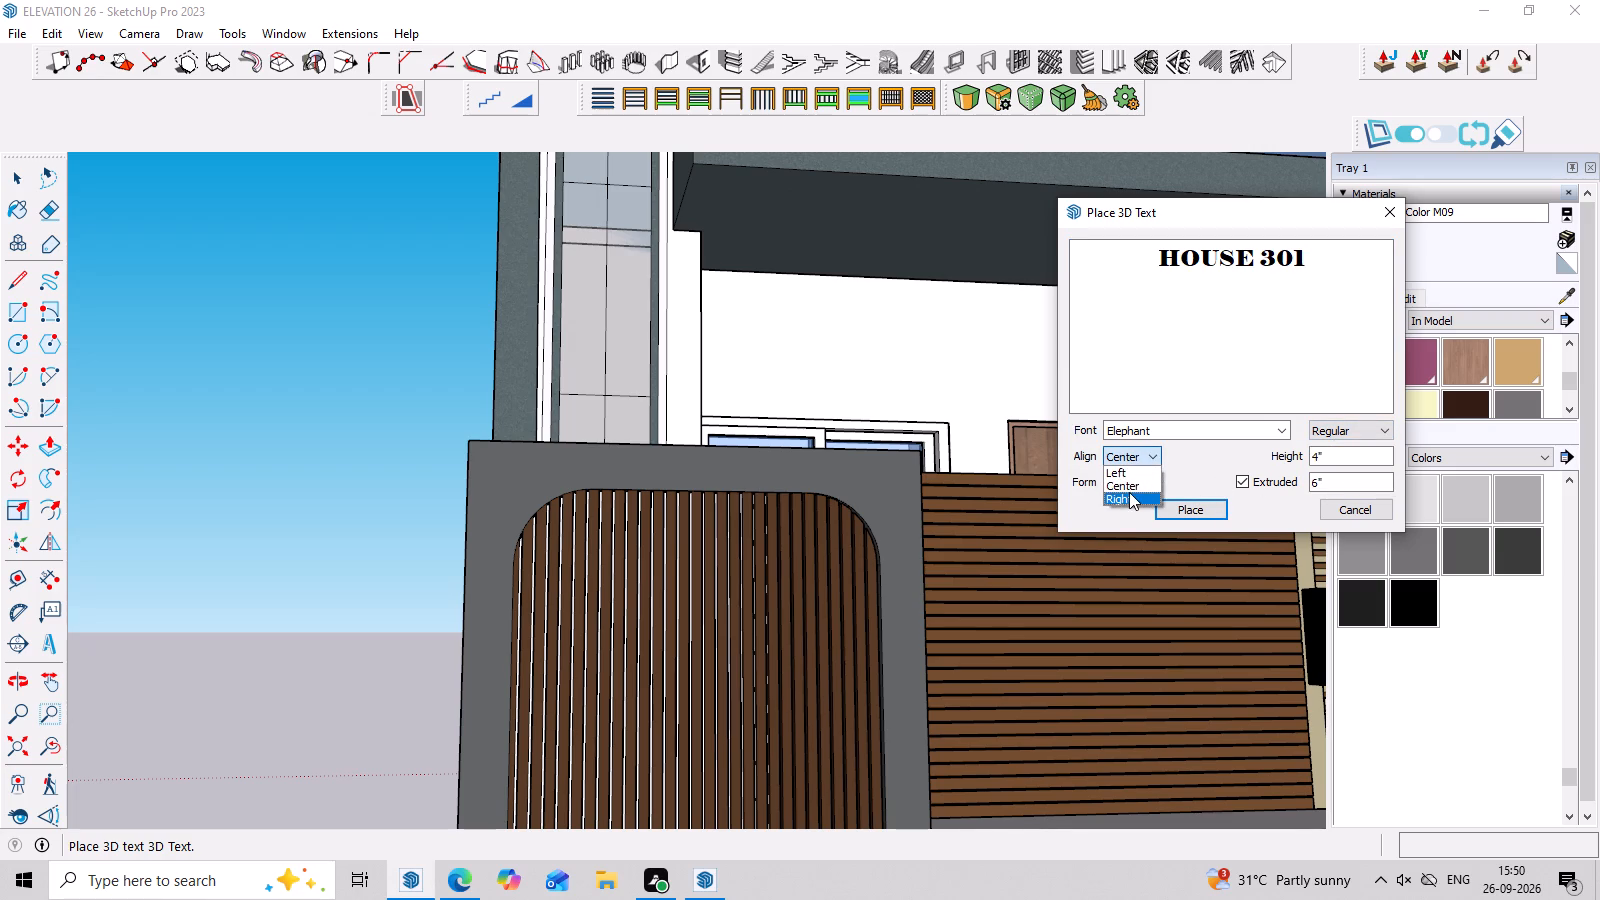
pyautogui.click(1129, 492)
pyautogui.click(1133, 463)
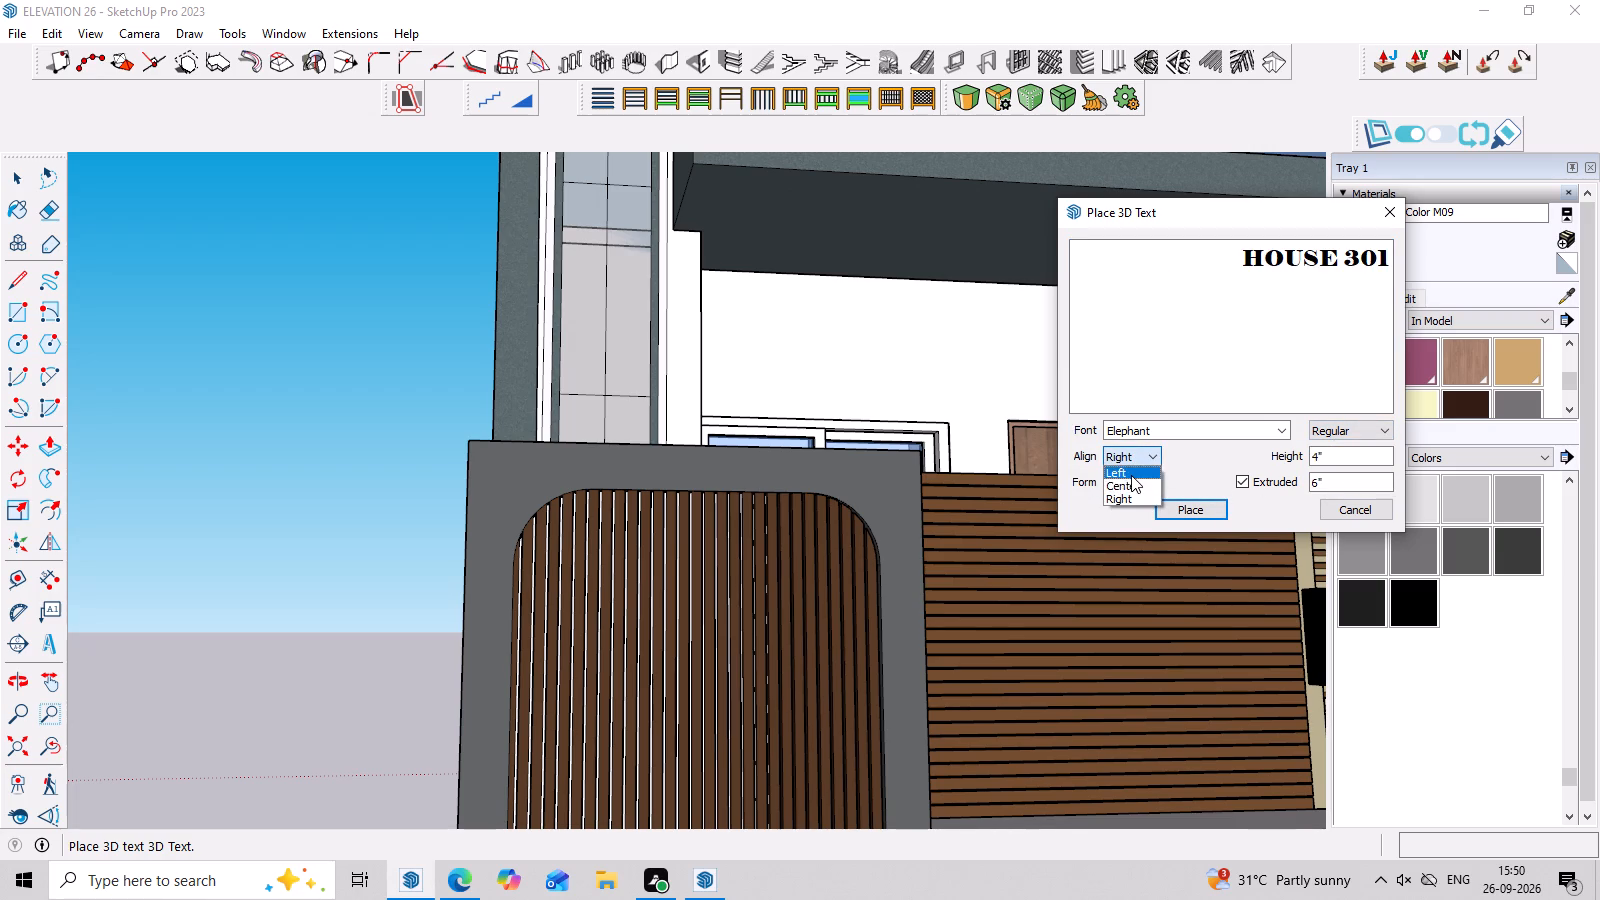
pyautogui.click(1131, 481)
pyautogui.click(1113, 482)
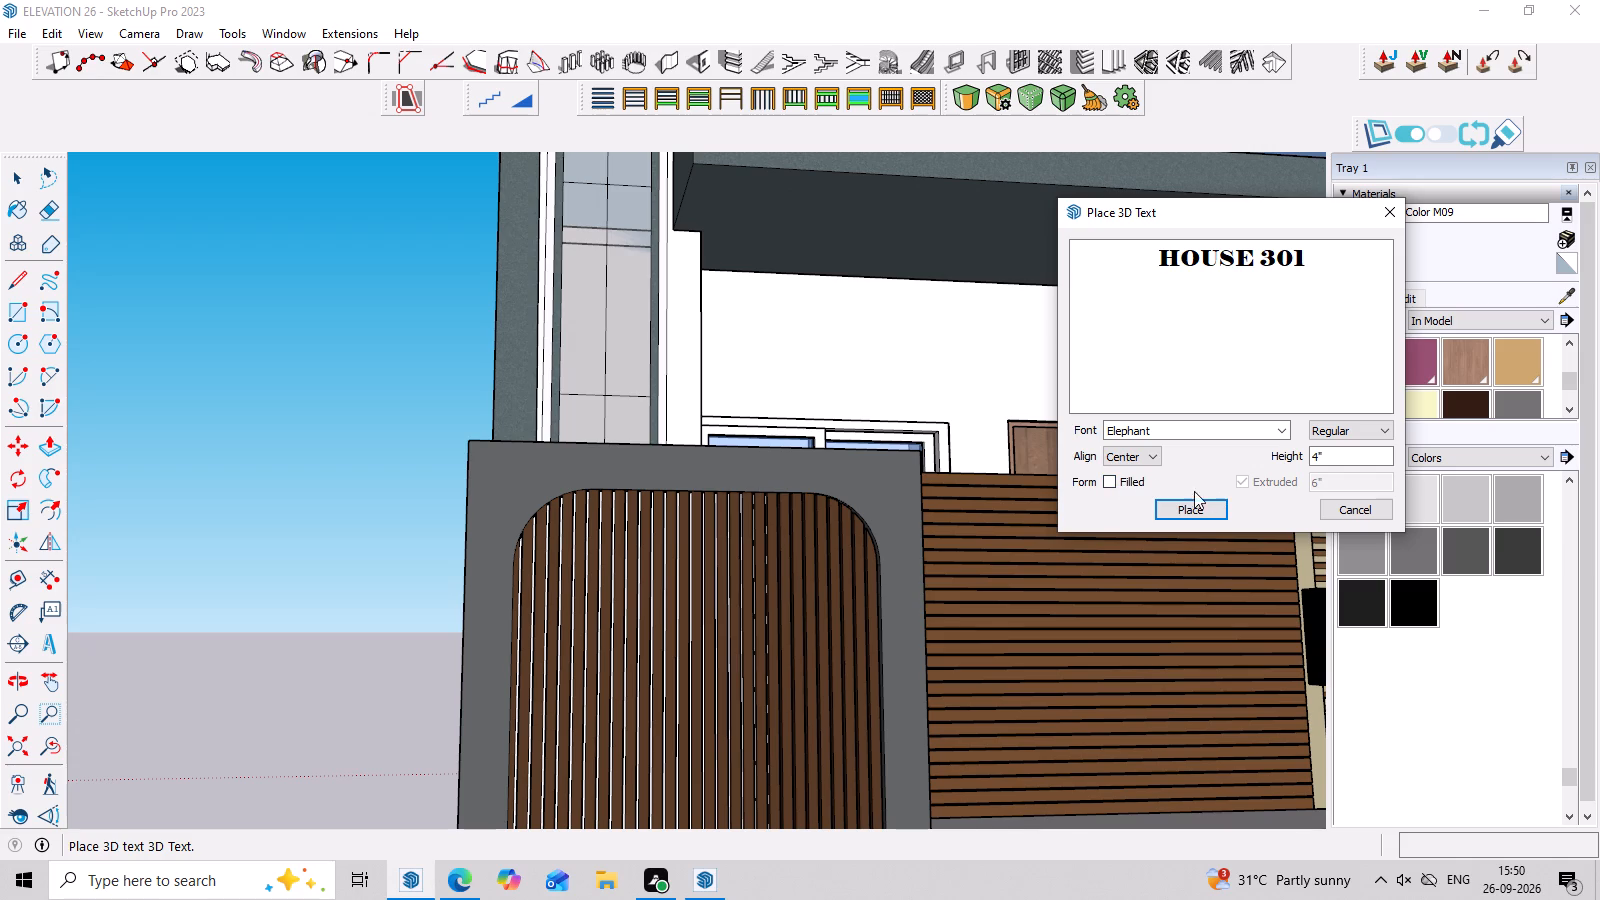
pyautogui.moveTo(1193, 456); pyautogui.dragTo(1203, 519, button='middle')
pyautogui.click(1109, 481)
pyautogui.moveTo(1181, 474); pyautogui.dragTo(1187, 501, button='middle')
# Place the HOUSE 301 text, 4" high and extruded 6", on the arched vertical-slat panel of the front boundary wall.
pyautogui.click(1195, 505)
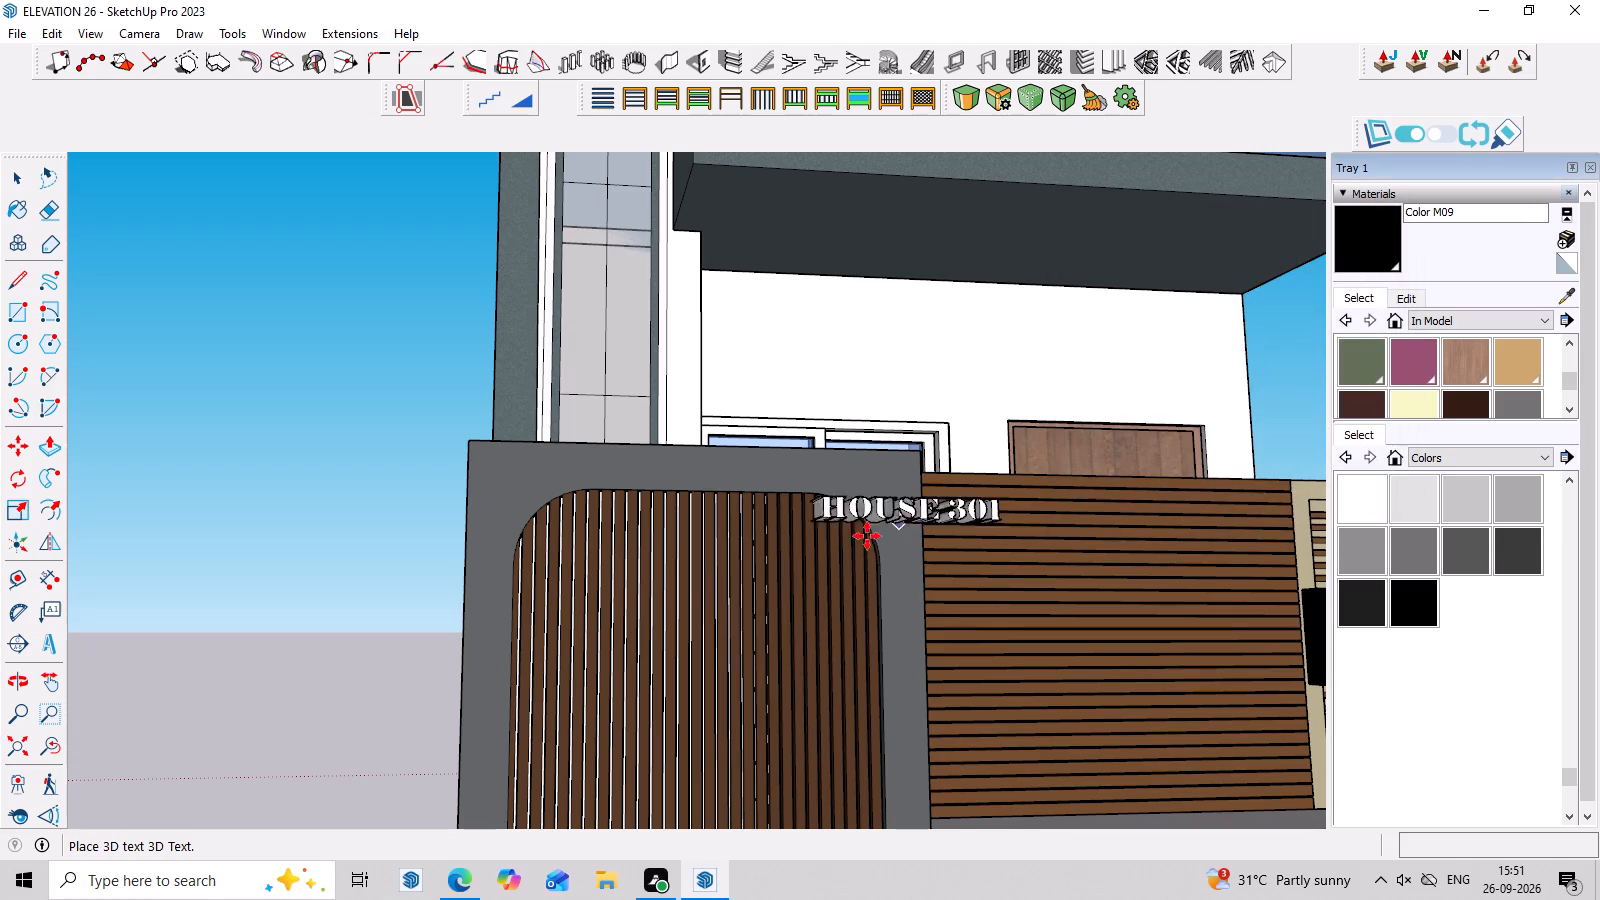
pyautogui.click(696, 619)
pyautogui.scroll(-3, 753, 402)
pyautogui.moveTo(836, 414); pyautogui.dragTo(788, 500, button='middle')
pyautogui.scroll(7, 786, 606)
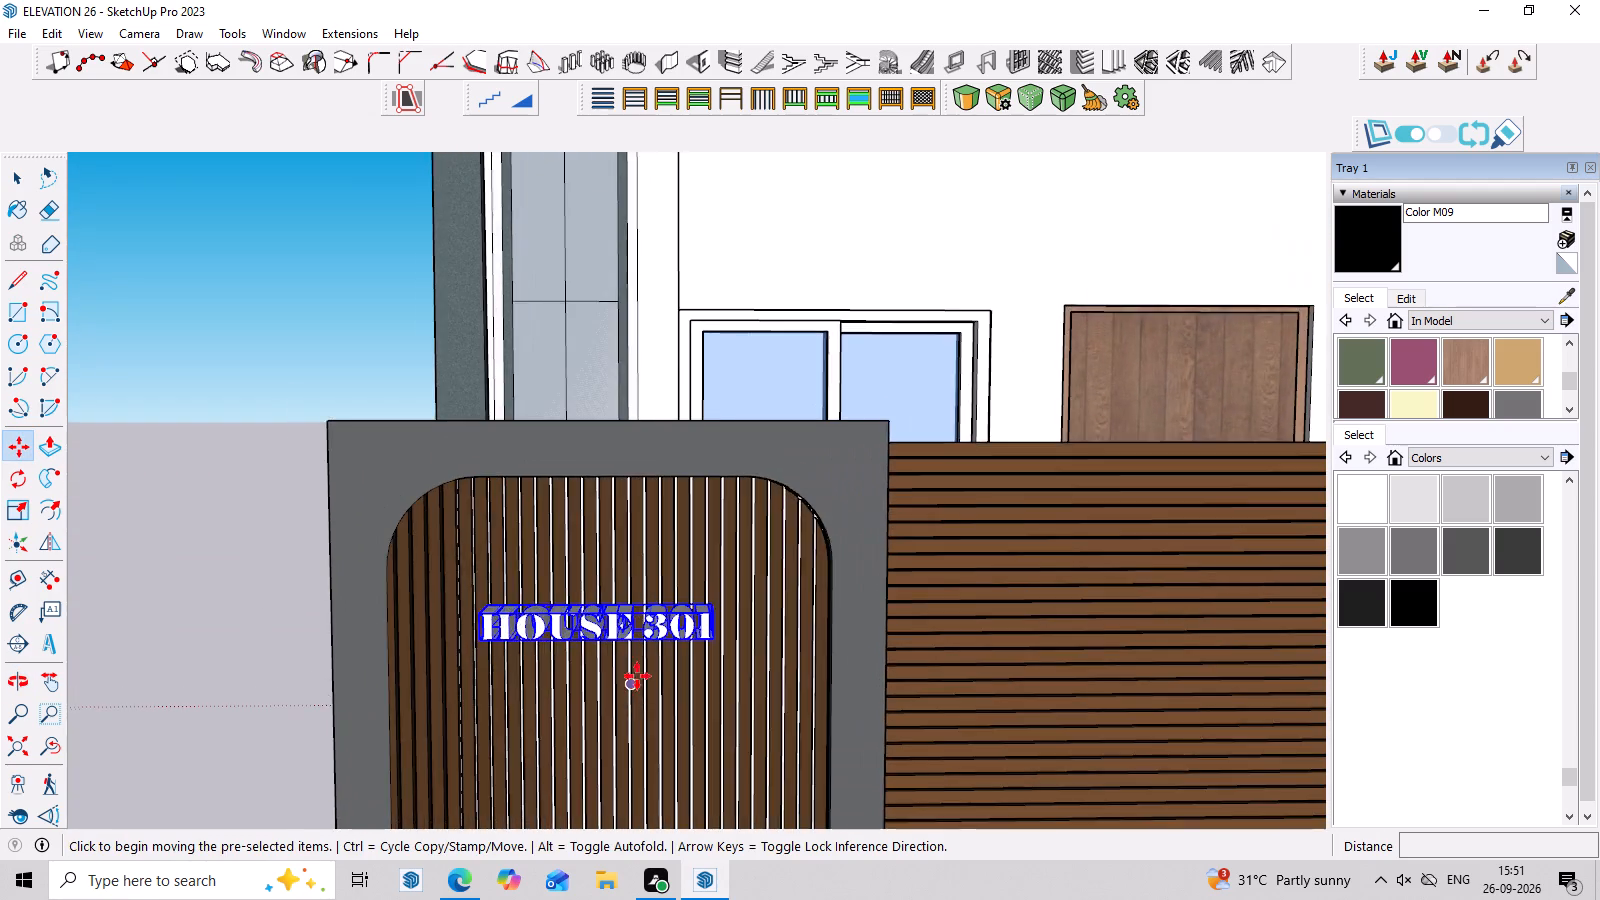
pyautogui.scroll(2, 637, 676)
pyautogui.moveTo(758, 666); pyautogui.dragTo(775, 626, button='middle')
pyautogui.press('space')
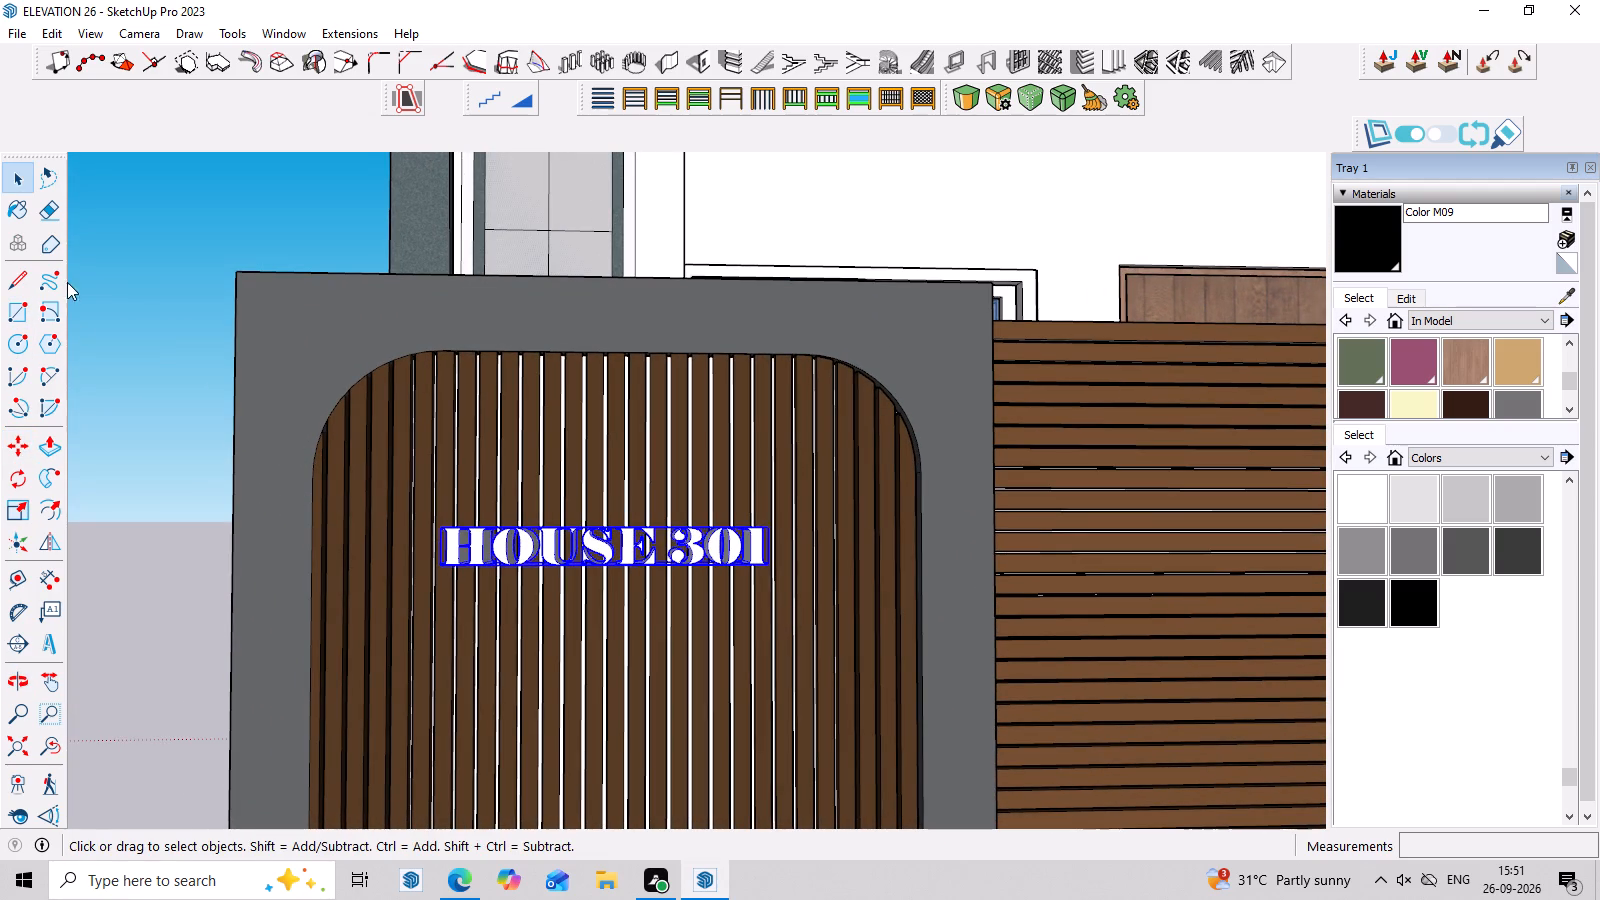
pyautogui.click(143, 270)
# Paint the HOUSE 301 sign with the pale yellow Lily_Light material.
pyautogui.scroll(-6, 216, 268)
pyautogui.moveTo(806, 439); pyautogui.dragTo(822, 515, button='middle')
pyautogui.scroll(3, 460, 443)
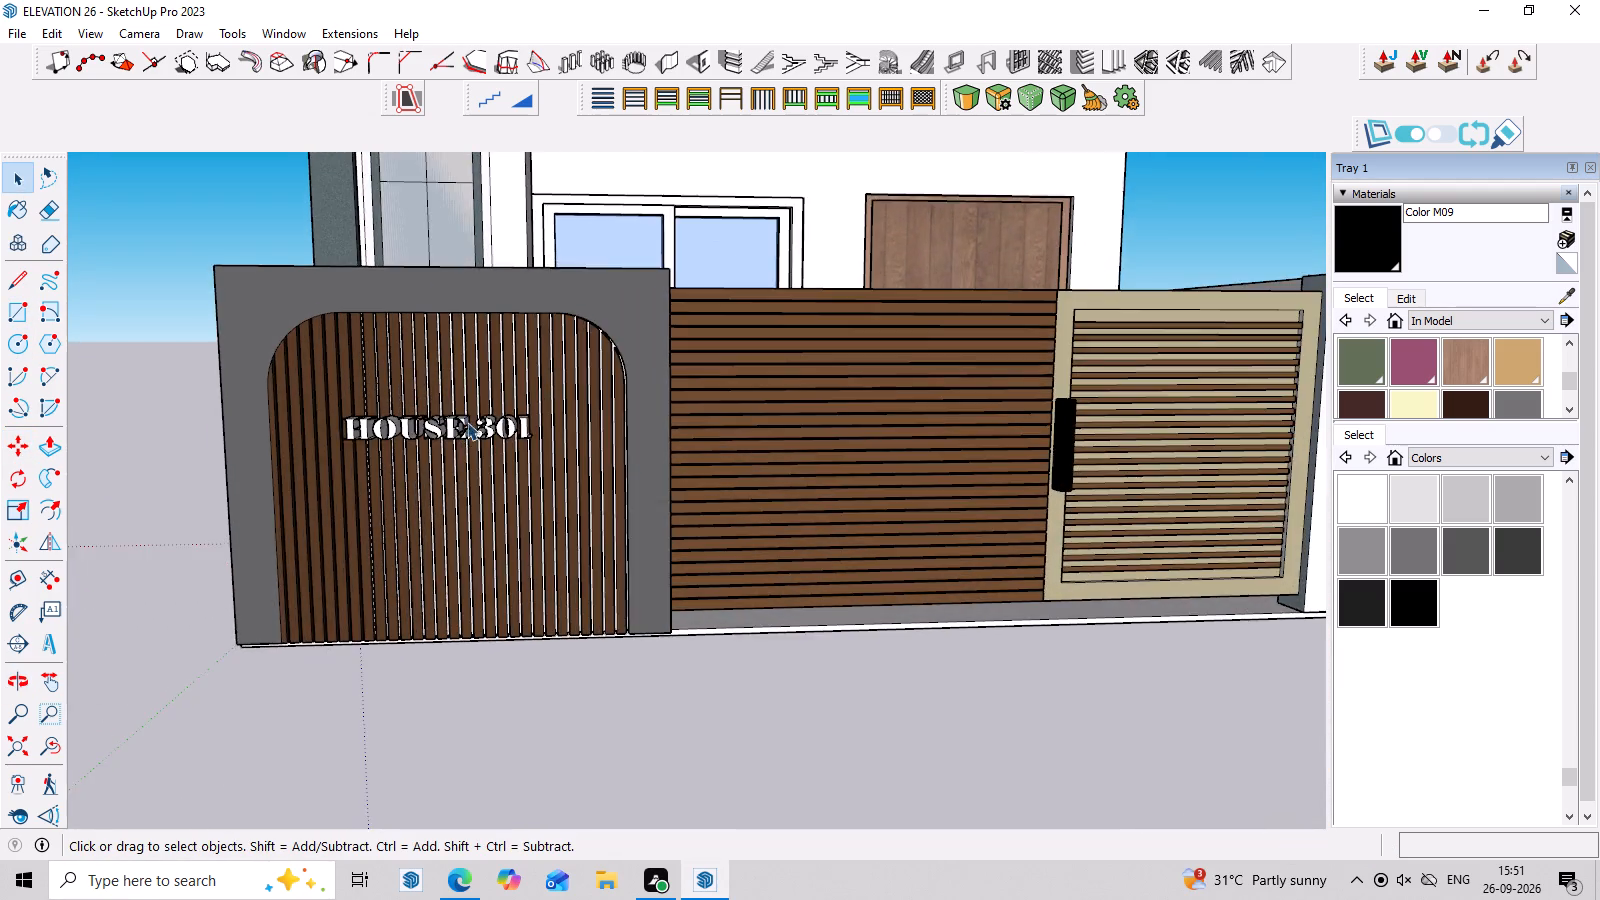
pyautogui.scroll(6, 467, 422)
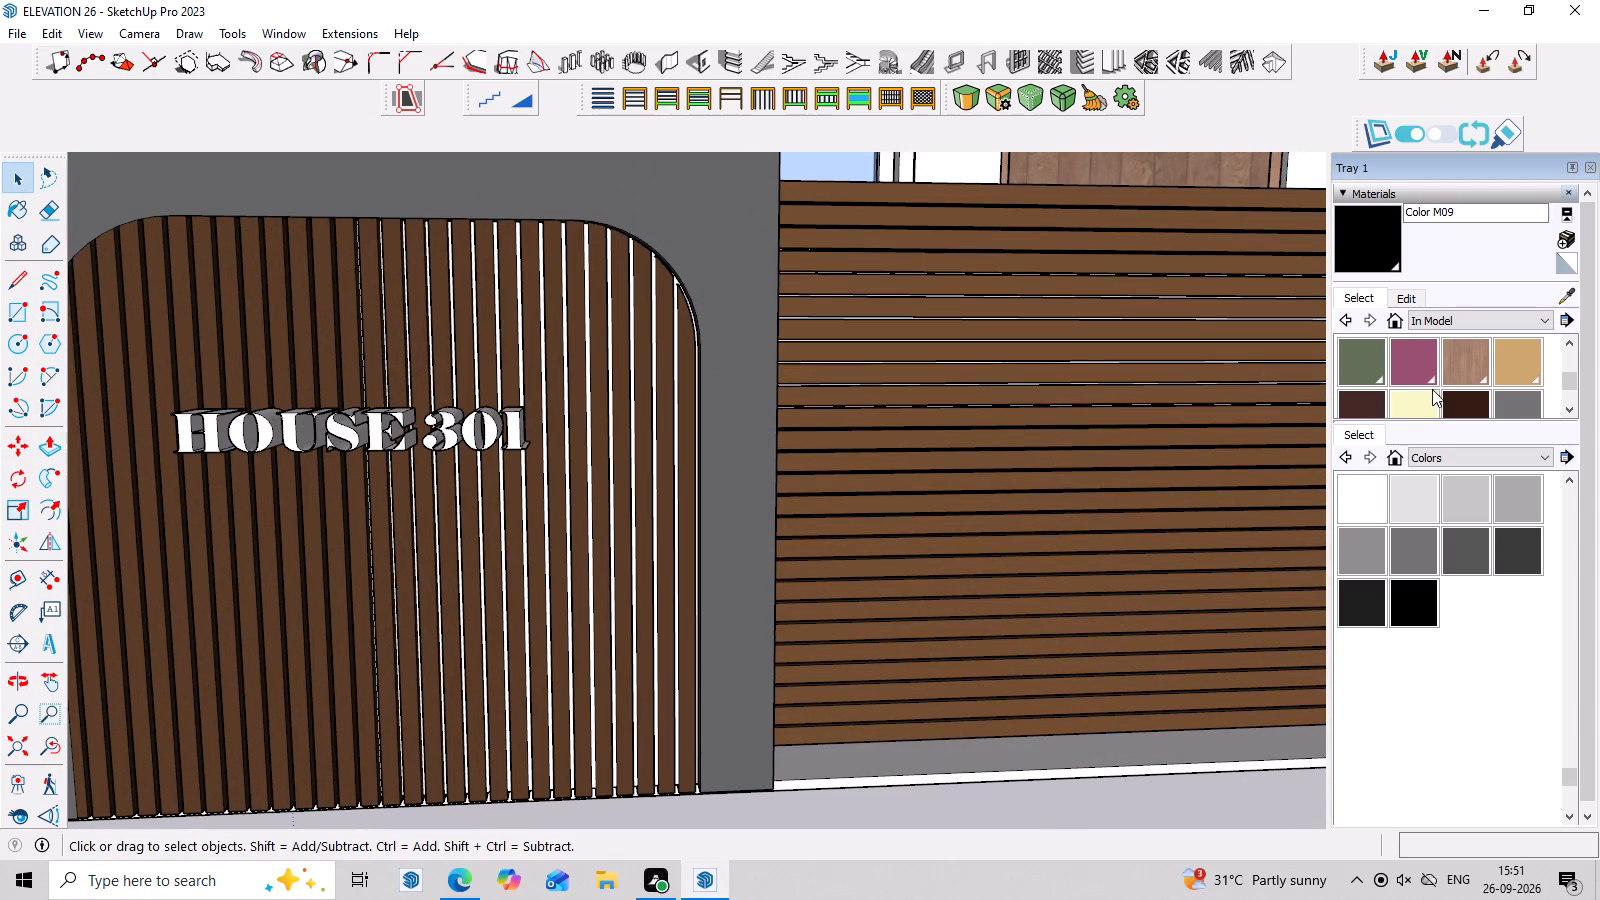
pyautogui.click(1420, 408)
pyautogui.scroll(4, 281, 412)
pyautogui.scroll(3, 450, 429)
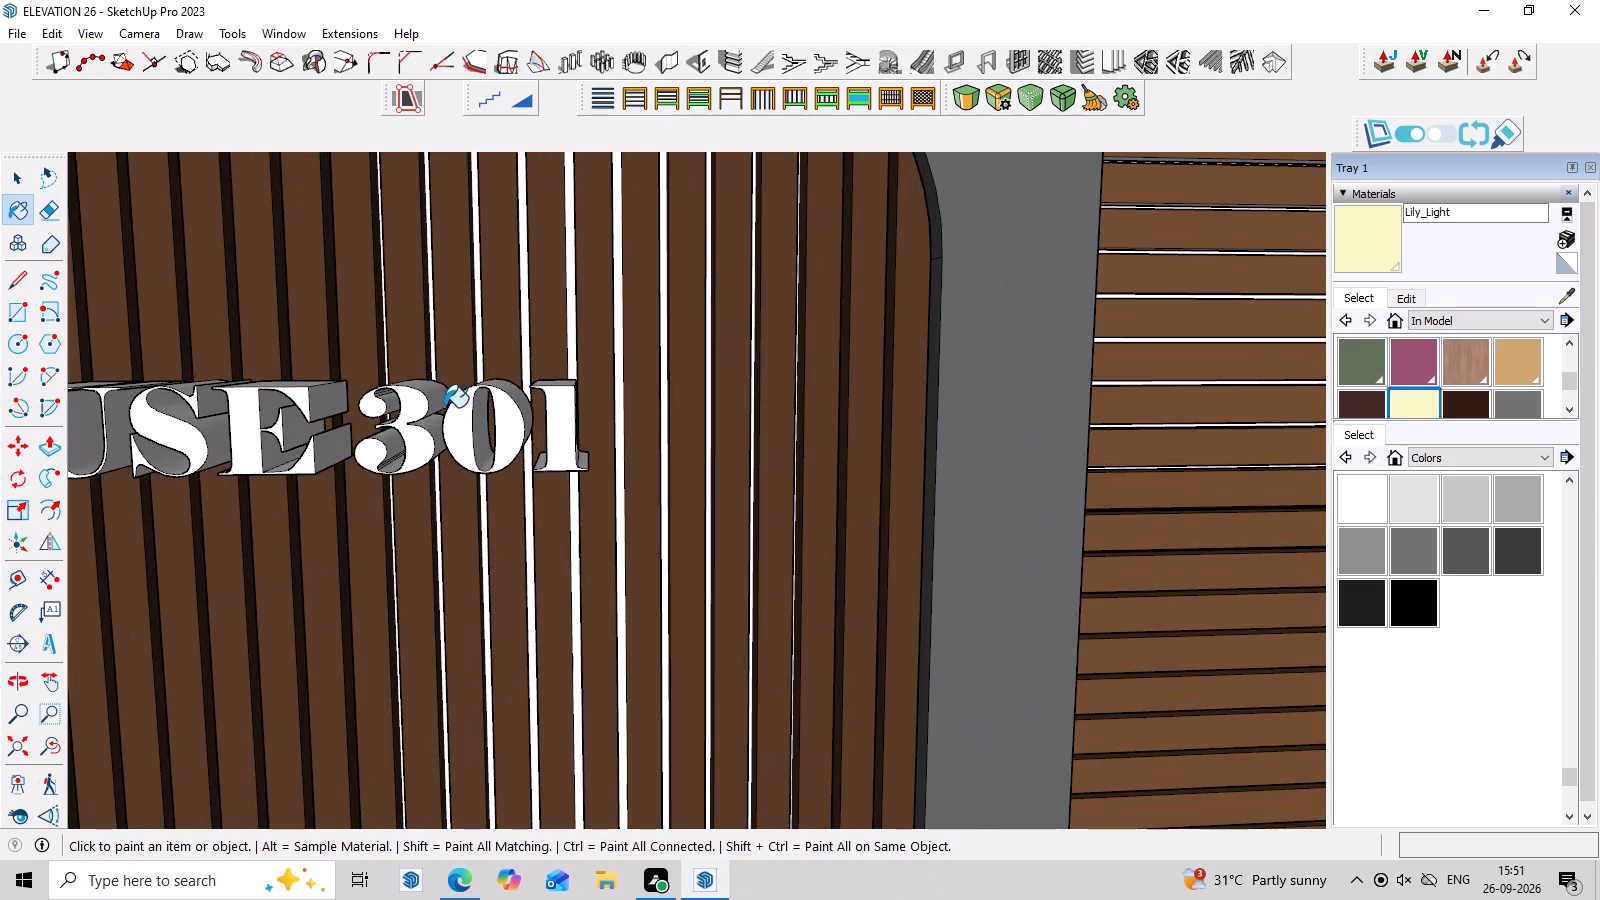
pyautogui.click(453, 412)
# Examine the painted sign on the boundary wall and the whole front elevation from several angles.
pyautogui.scroll(-7, 473, 414)
pyautogui.scroll(-6, 613, 438)
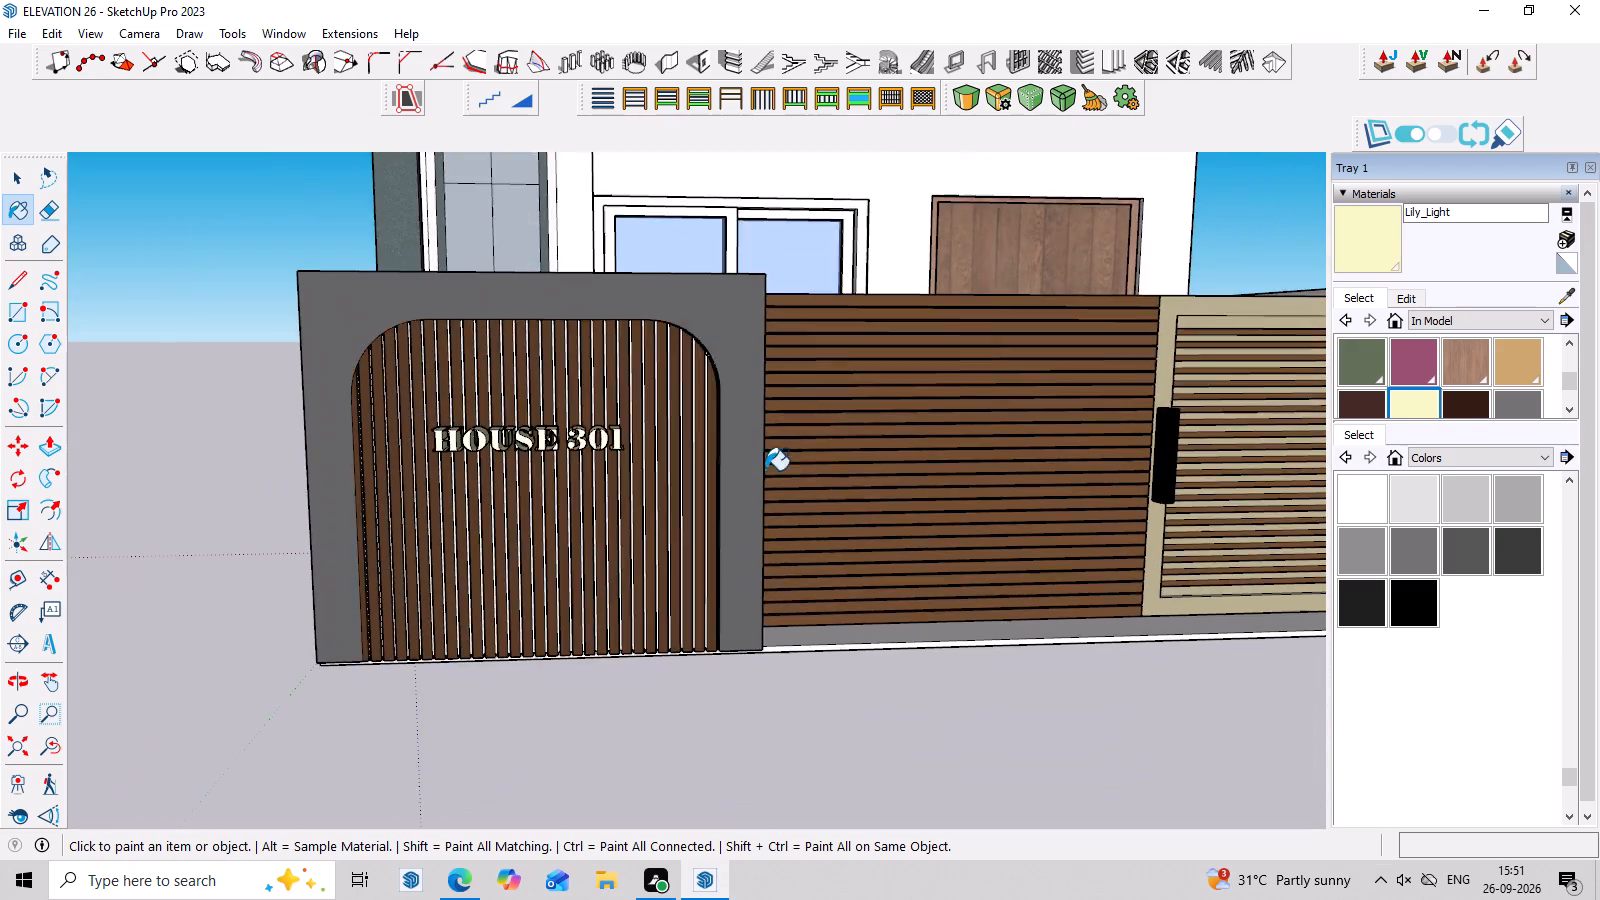
pyautogui.scroll(-5, 765, 470)
pyautogui.moveTo(969, 565); pyautogui.dragTo(860, 536, button='middle')
pyautogui.scroll(8, 860, 537)
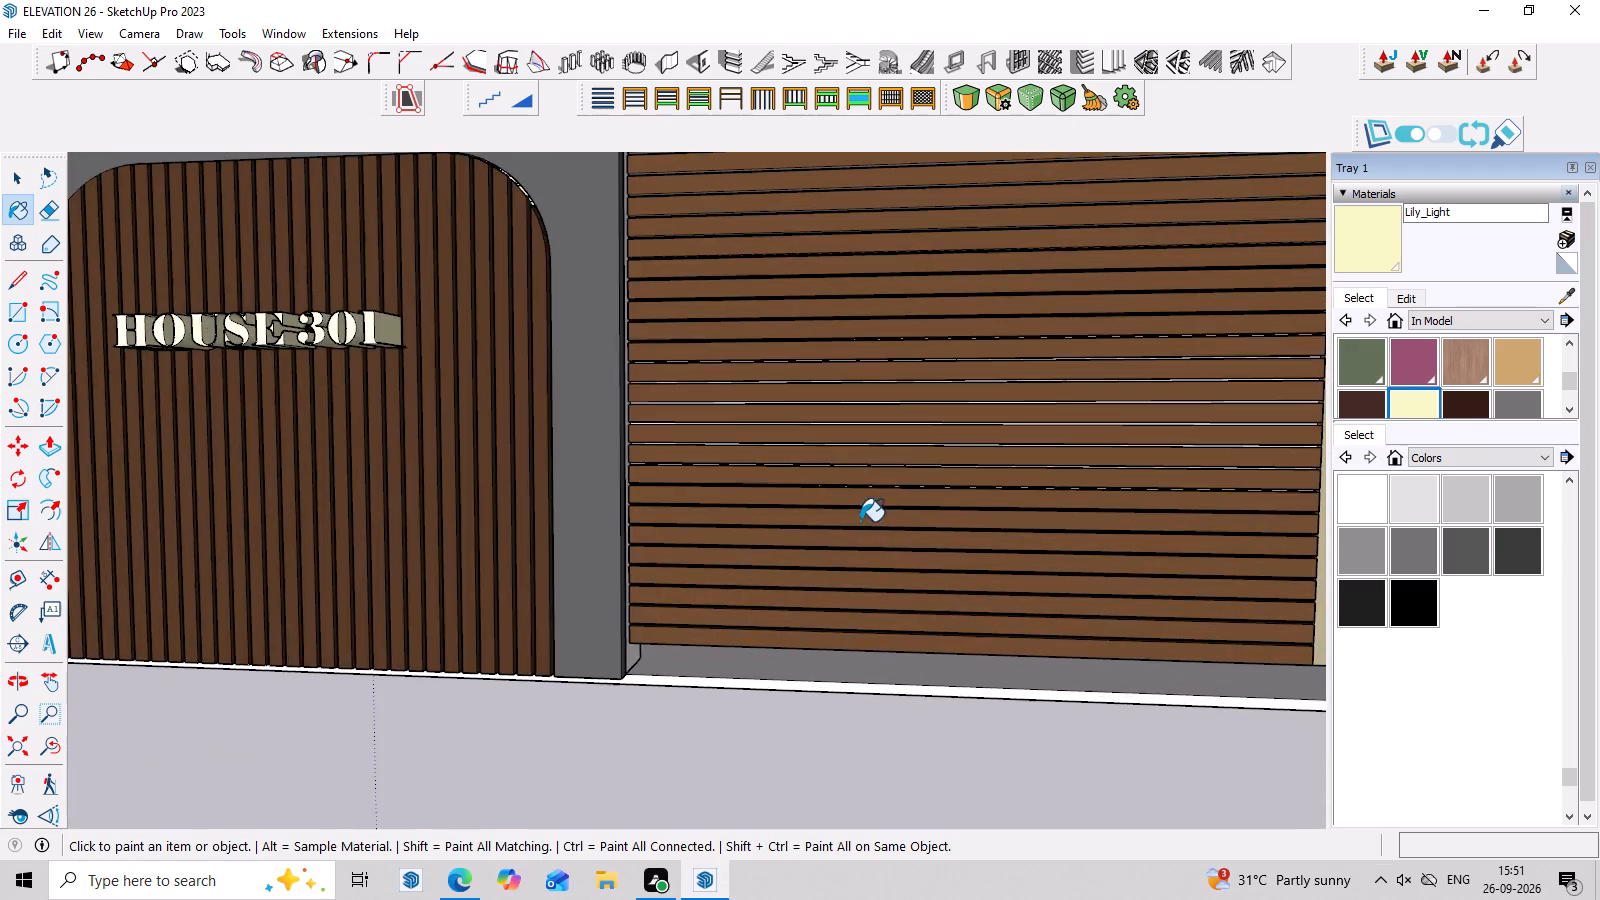
pyautogui.moveTo(860, 521); pyautogui.dragTo(1020, 580, button='middle')
pyautogui.scroll(-14, 1020, 580)
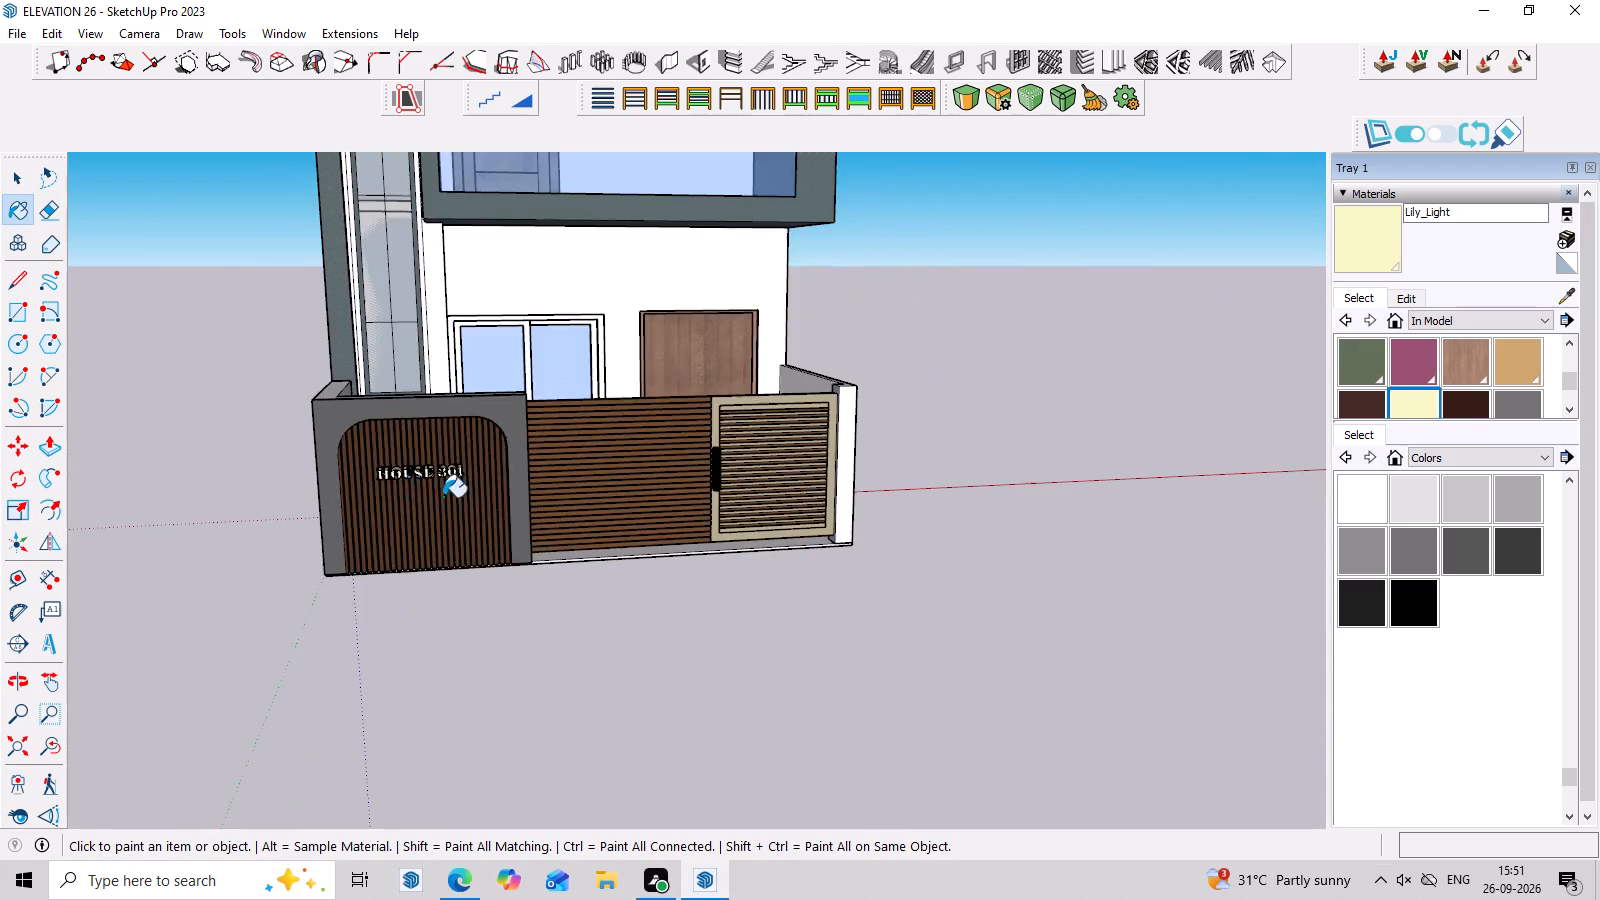
pyautogui.scroll(-3, 443, 497)
pyautogui.scroll(-4, 690, 556)
pyautogui.scroll(-4, 887, 518)
pyautogui.scroll(7, 722, 163)
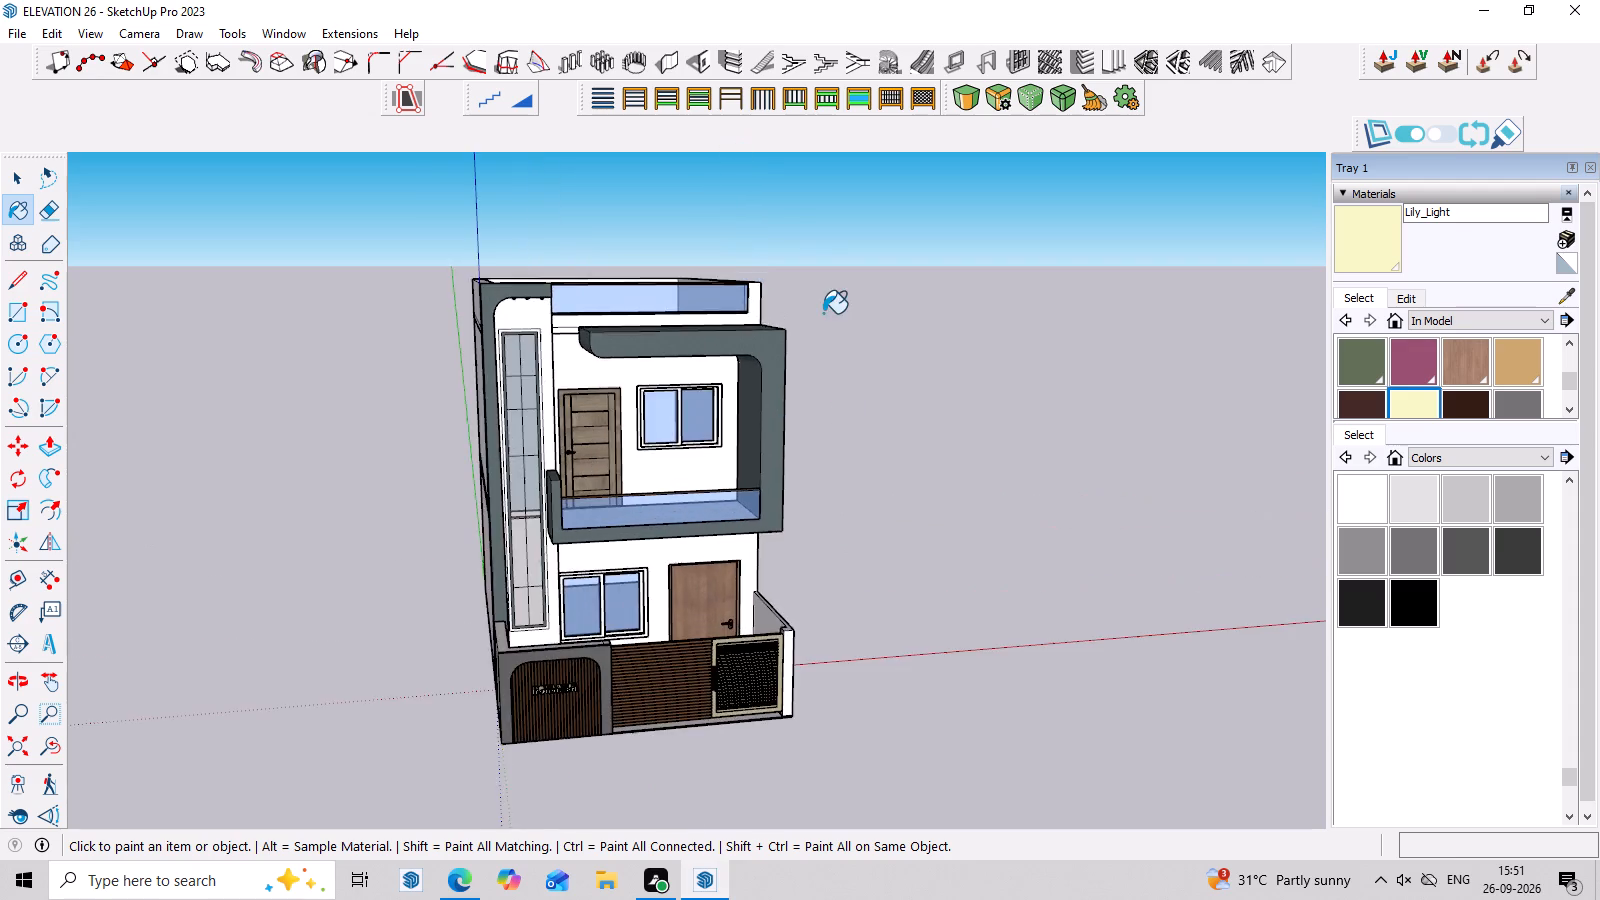
pyautogui.moveTo(849, 328); pyautogui.dragTo(672, 300, button='middle')
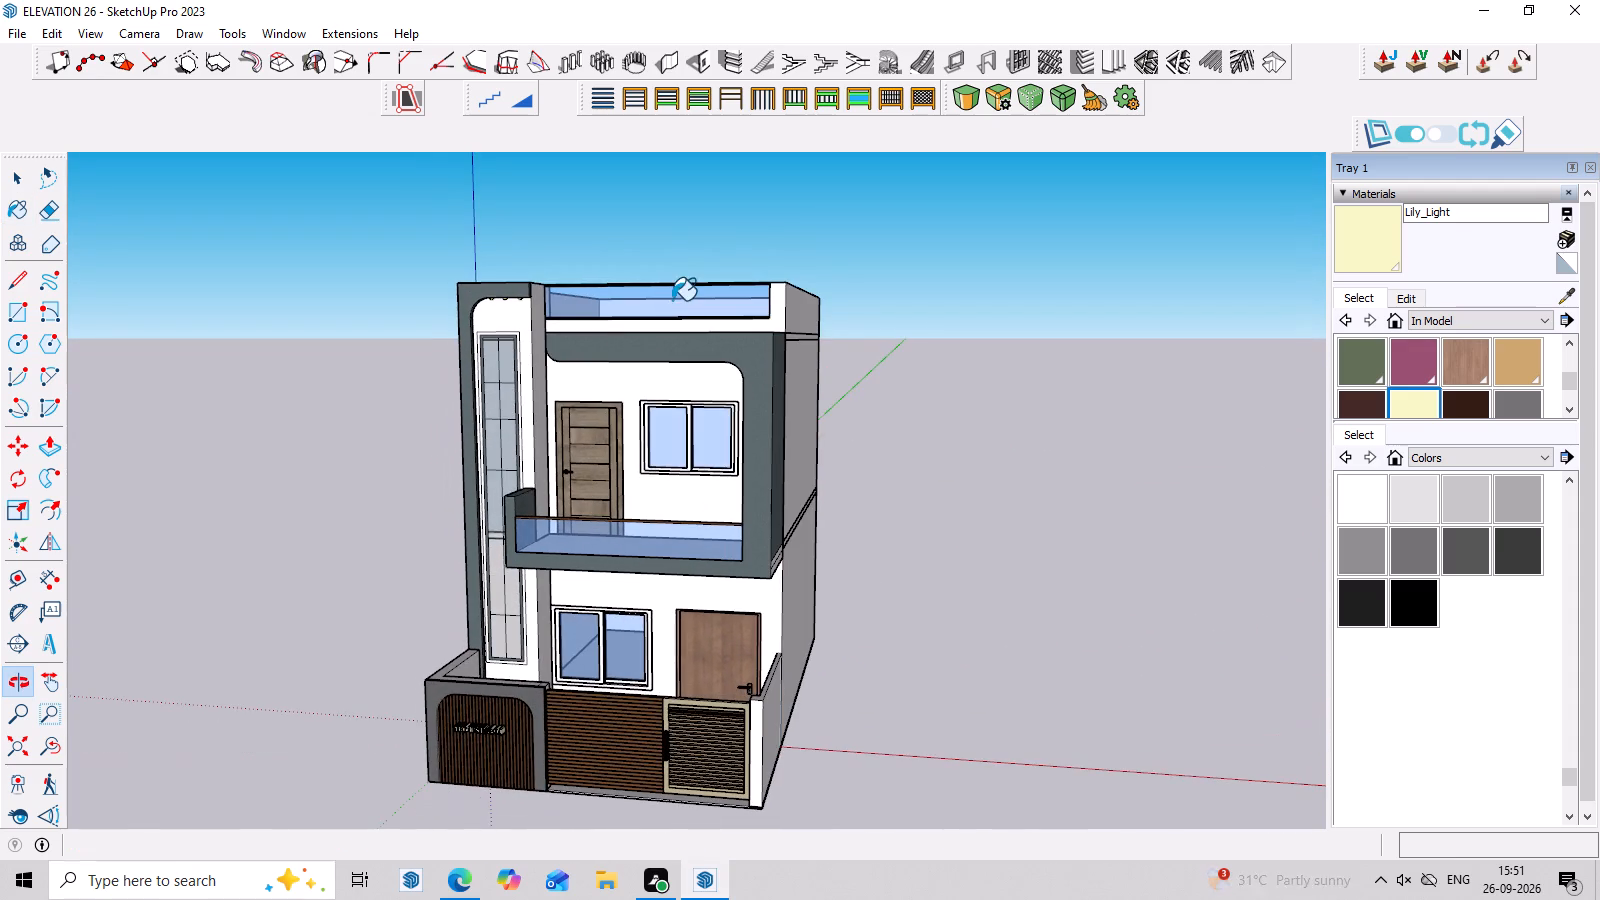
pyautogui.scroll(4, 759, 498)
pyautogui.moveTo(765, 617); pyautogui.dragTo(824, 530, button='middle')
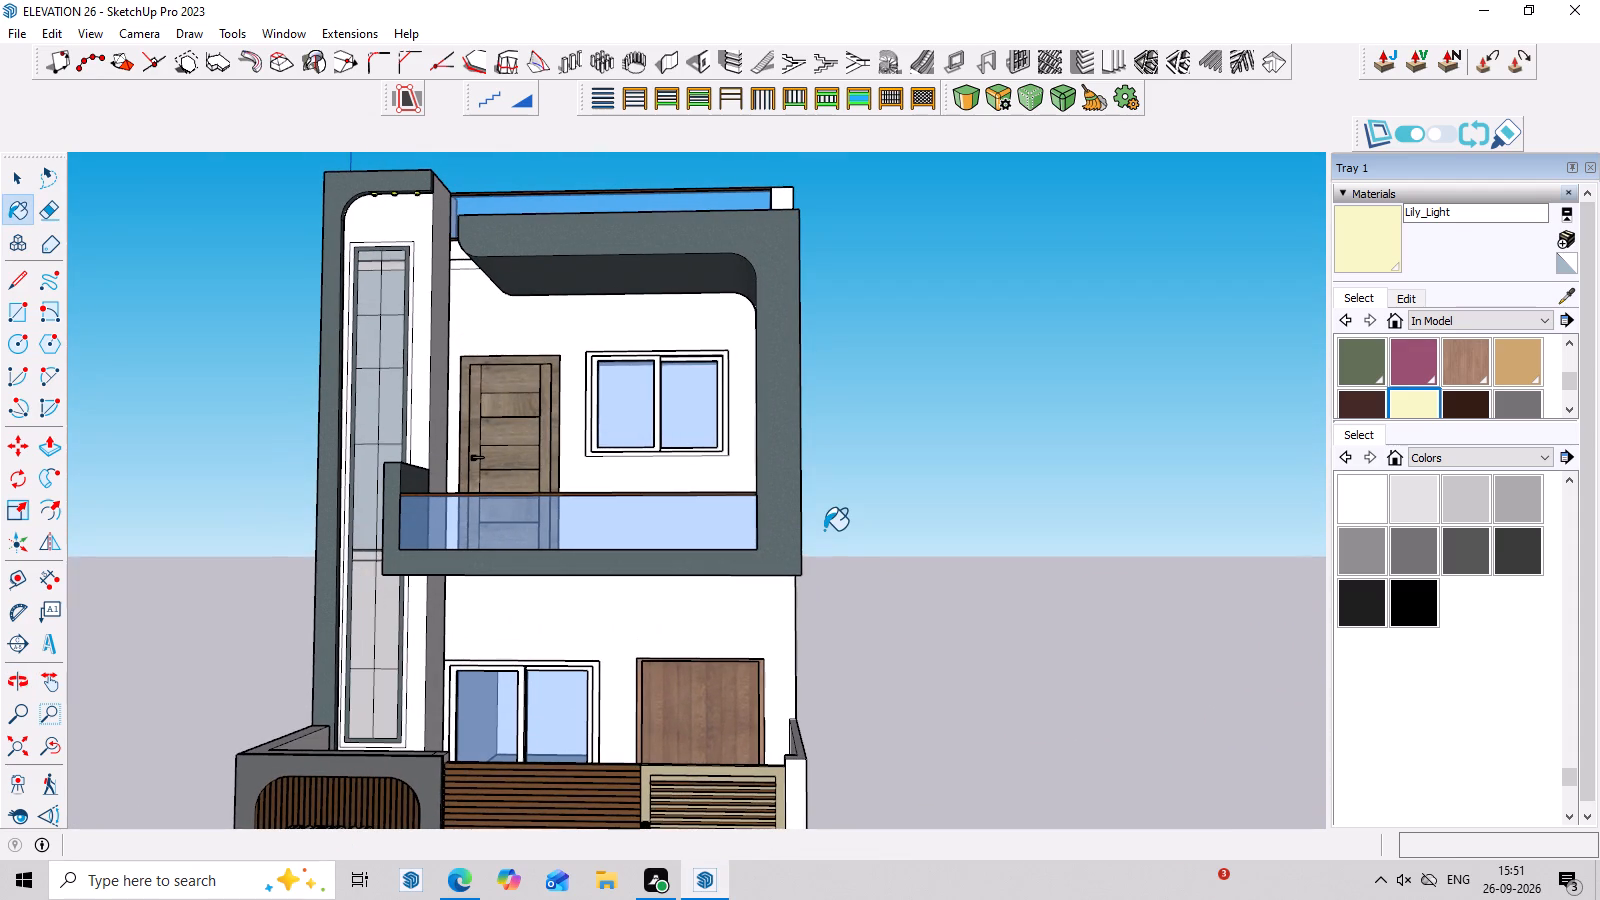
pyautogui.press('space')
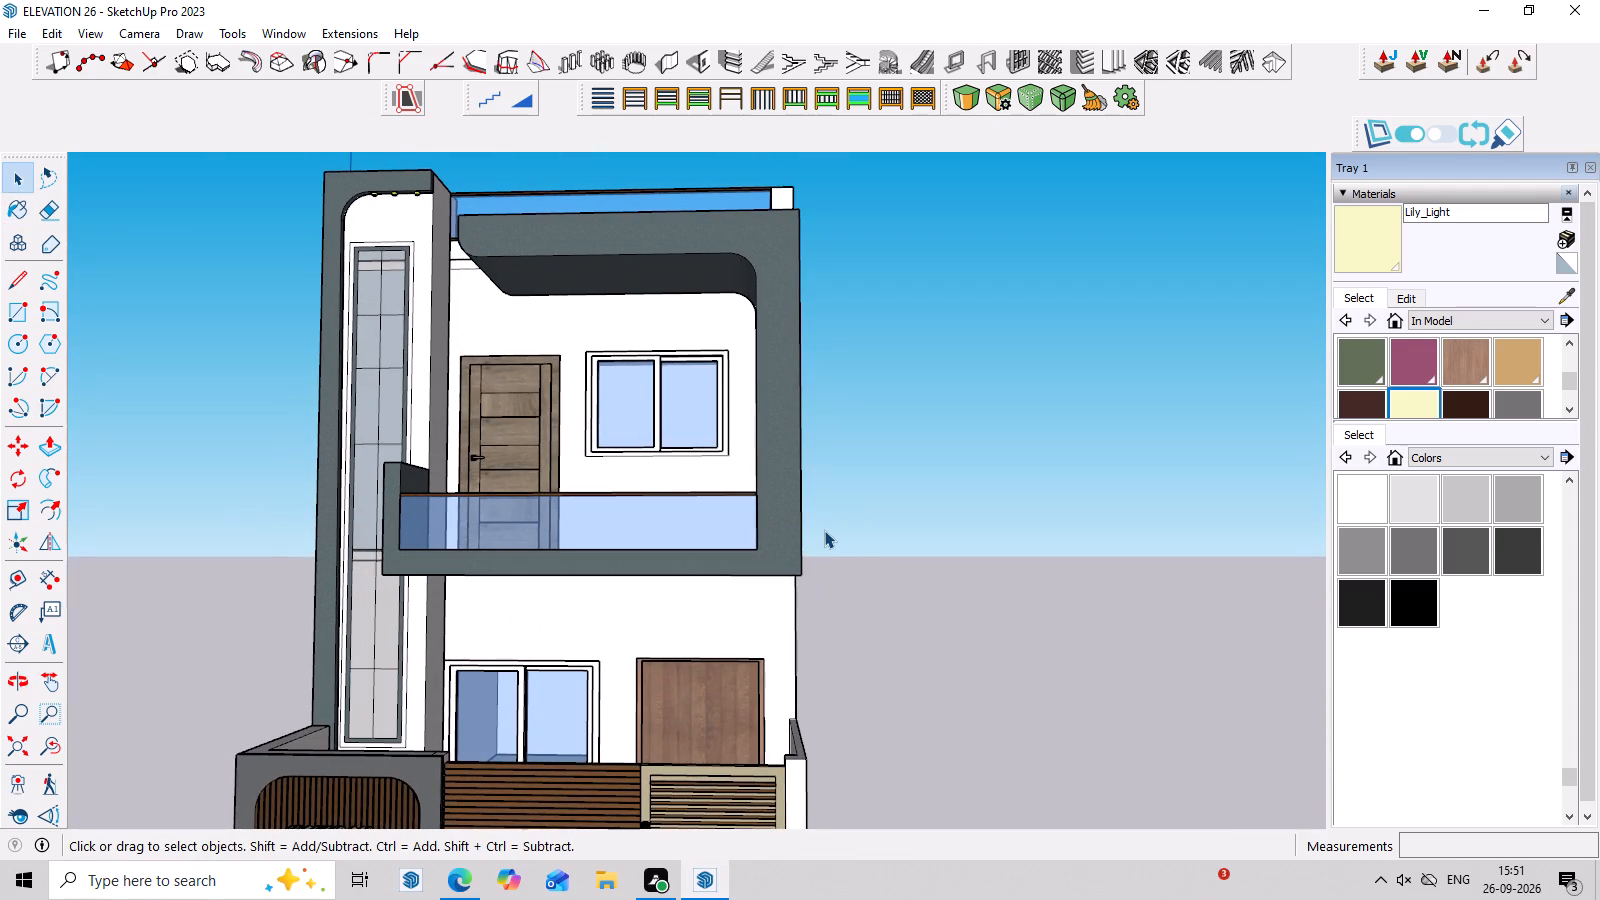
pyautogui.scroll(-2, 824, 530)
pyautogui.moveTo(829, 520); pyautogui.dragTo(829, 570, button='middle')
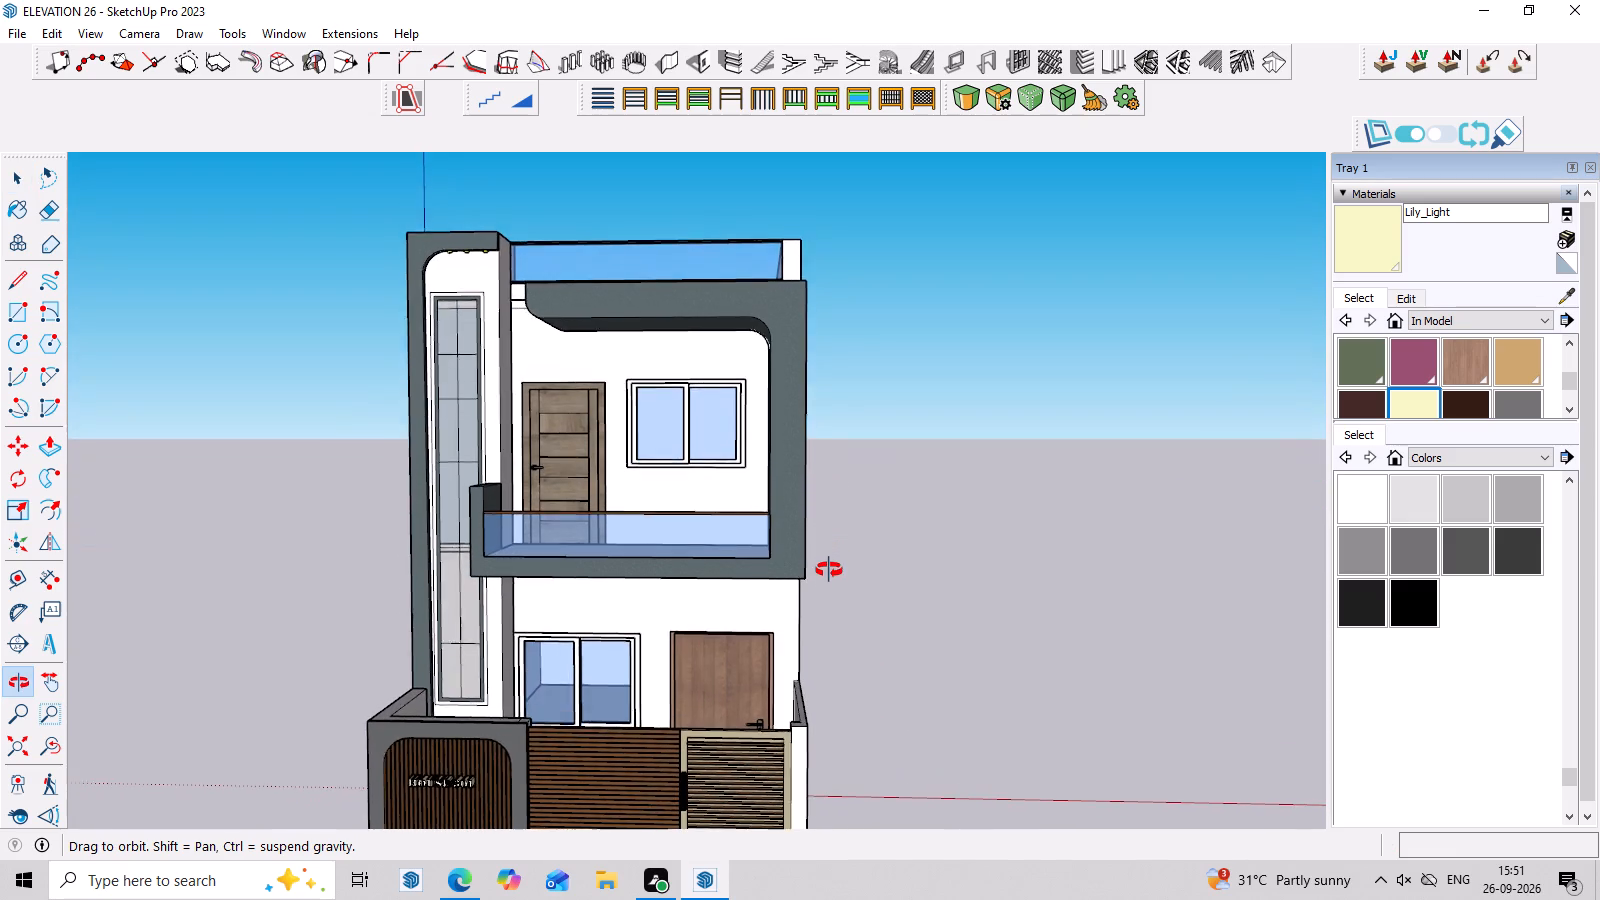
pyautogui.moveTo(829, 570); pyautogui.dragTo(829, 574, button='middle')
pyautogui.scroll(-3, 829, 574)
pyautogui.scroll(3, 829, 574)
pyautogui.scroll(-2, 829, 574)
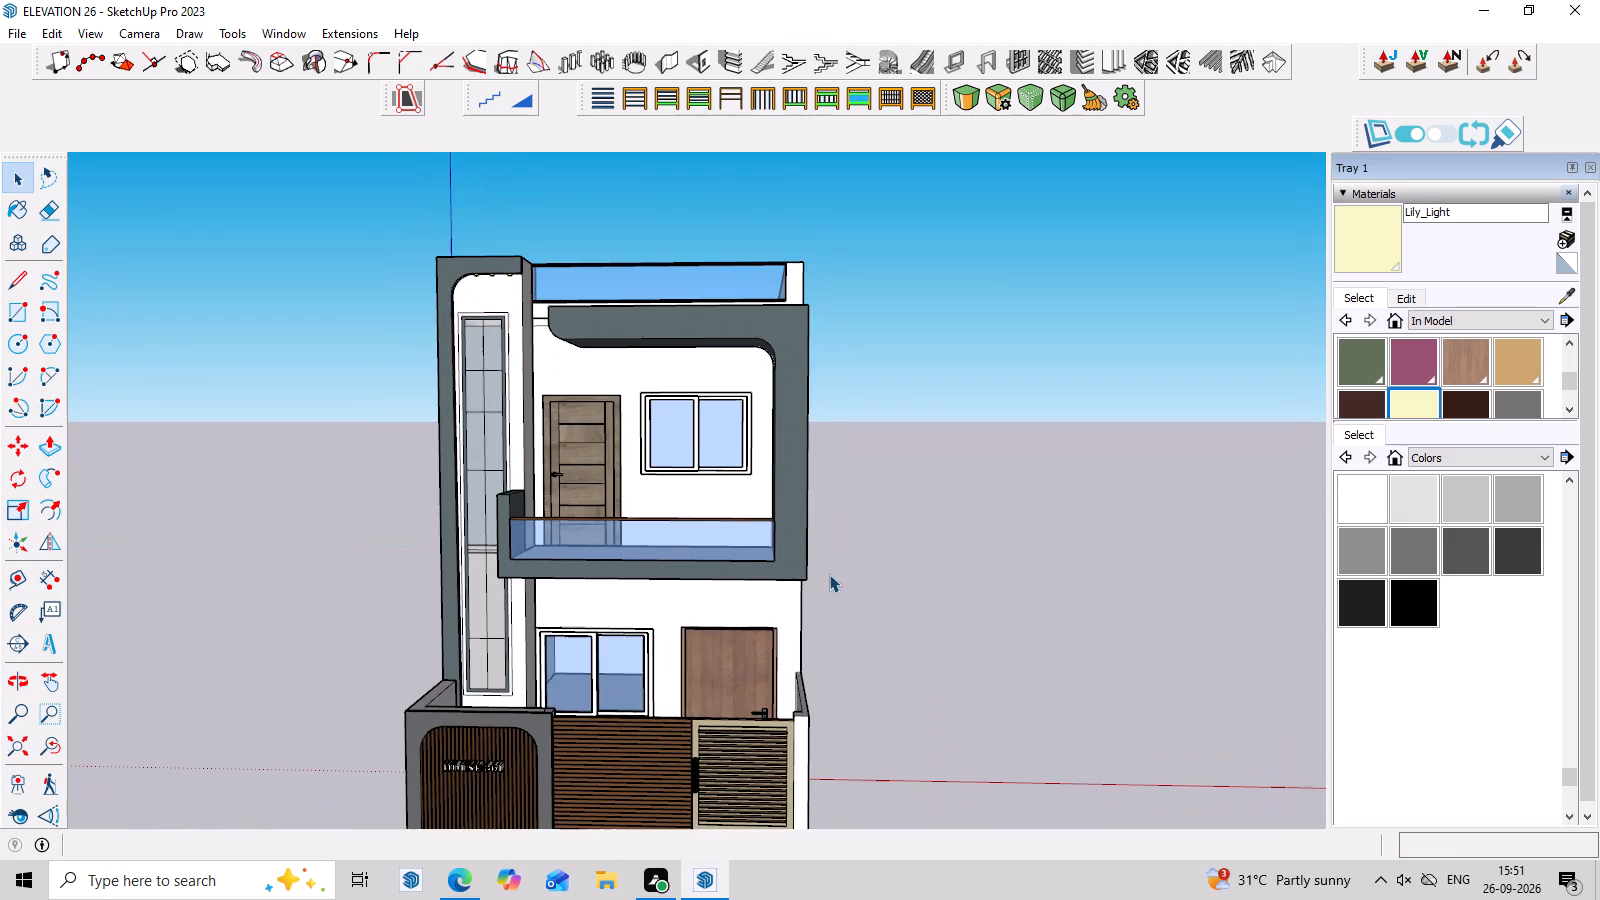
pyautogui.middleClick(829, 574)
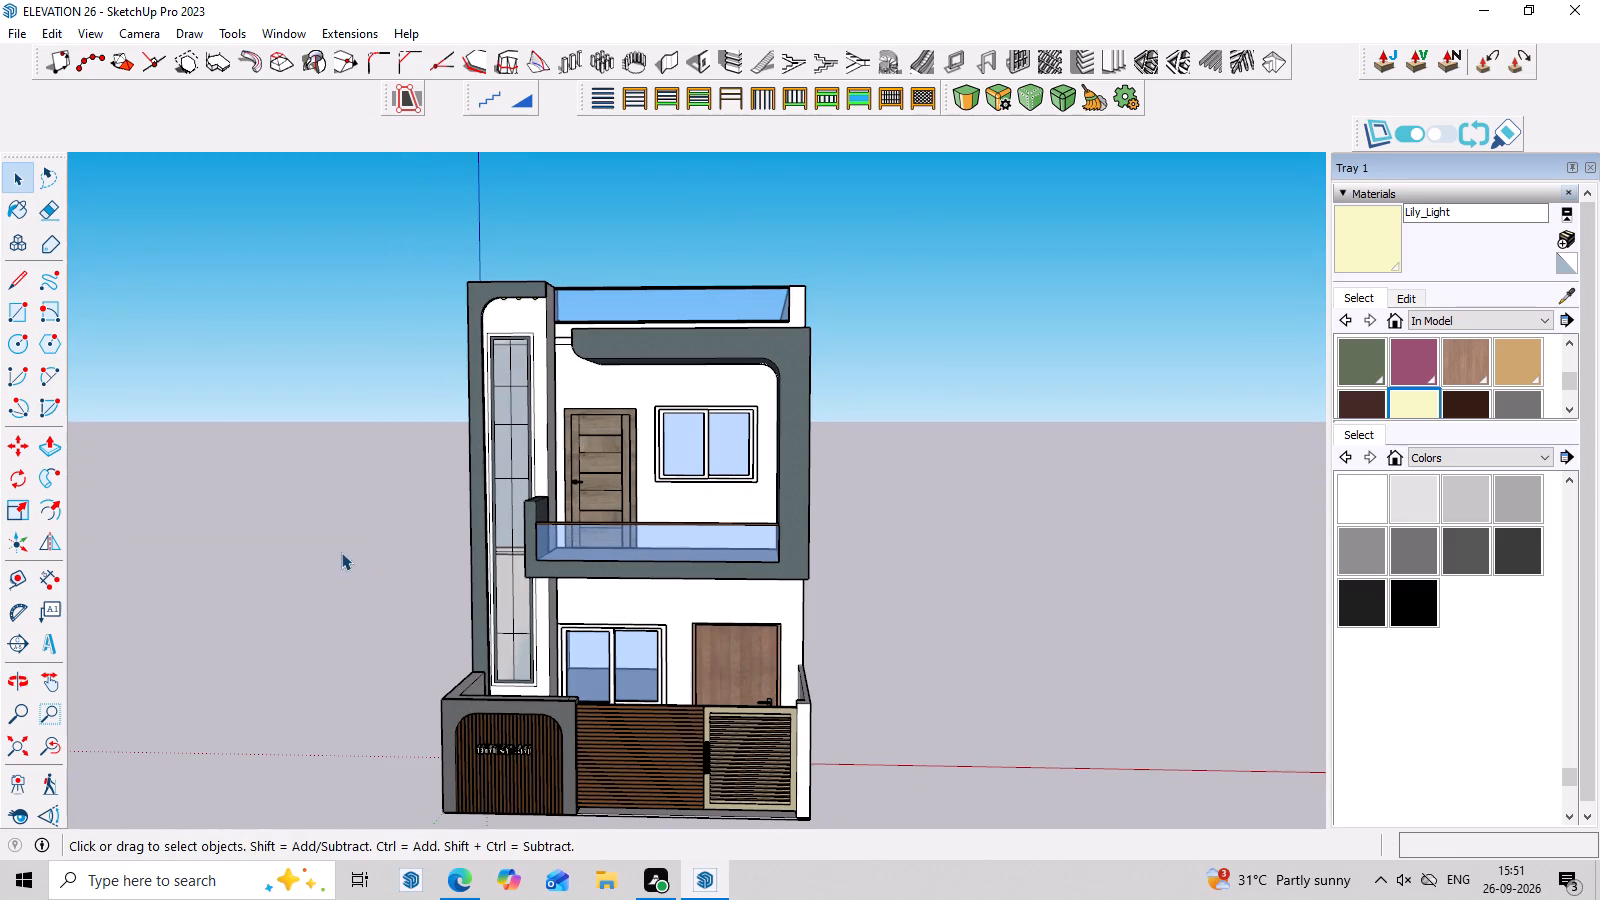
# Examine the balcony's low side wall beside the tall window, and the overall front facade.
pyautogui.scroll(3, 374, 533)
pyautogui.scroll(2, 570, 517)
pyautogui.moveTo(542, 550); pyautogui.dragTo(678, 563, button='middle')
pyautogui.scroll(9, 471, 517)
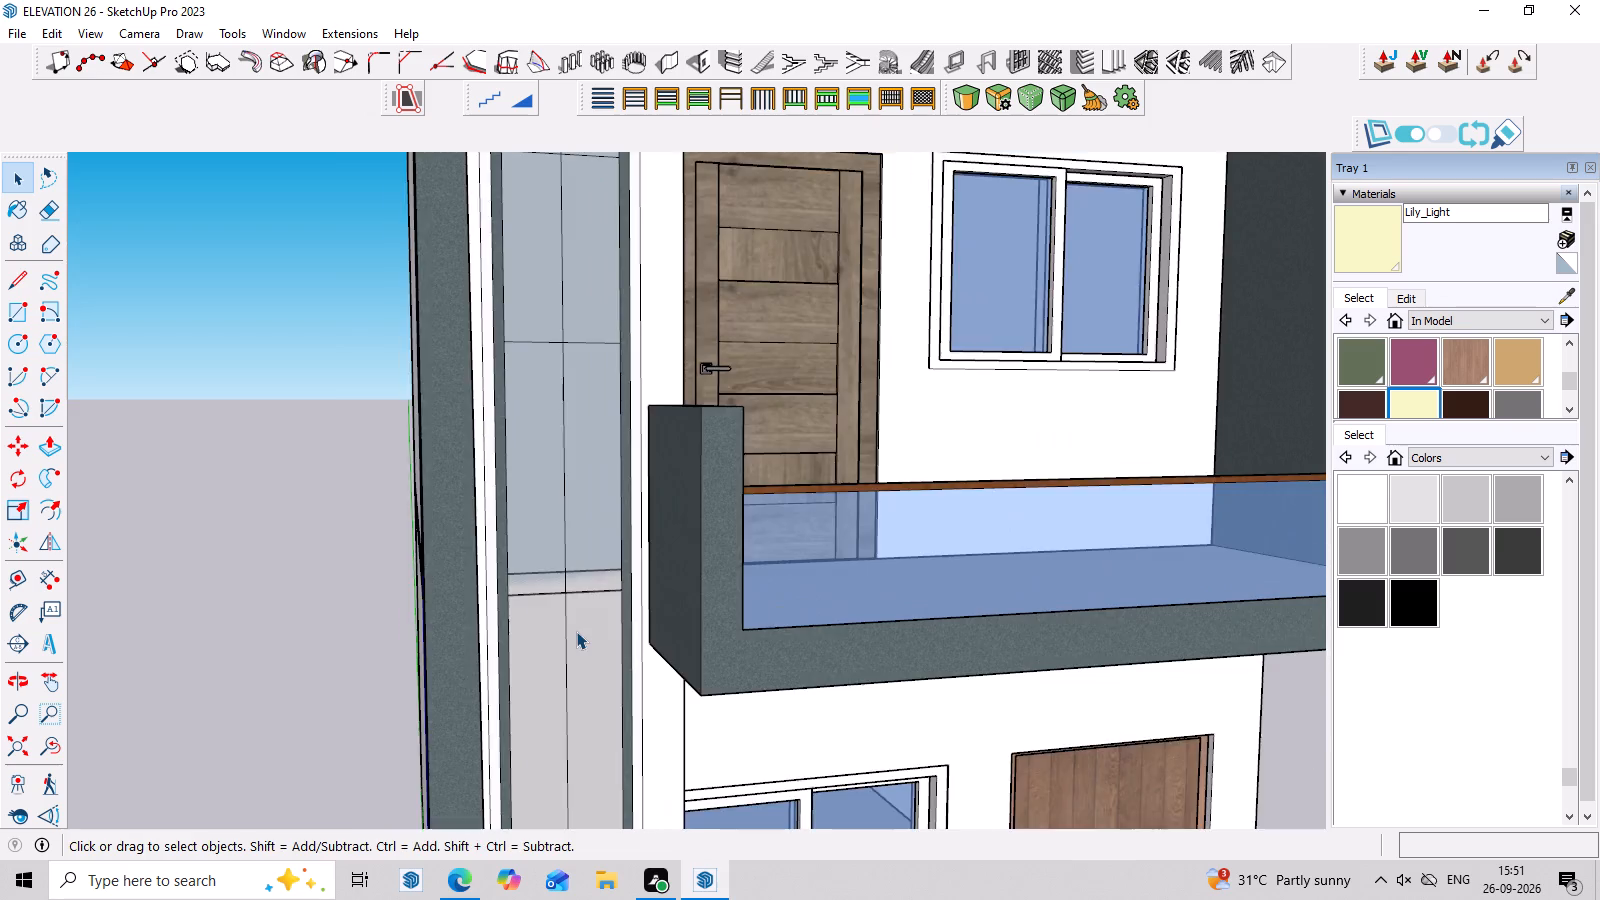
pyautogui.scroll(2, 576, 631)
pyautogui.moveTo(581, 626); pyautogui.dragTo(575, 697, button='middle')
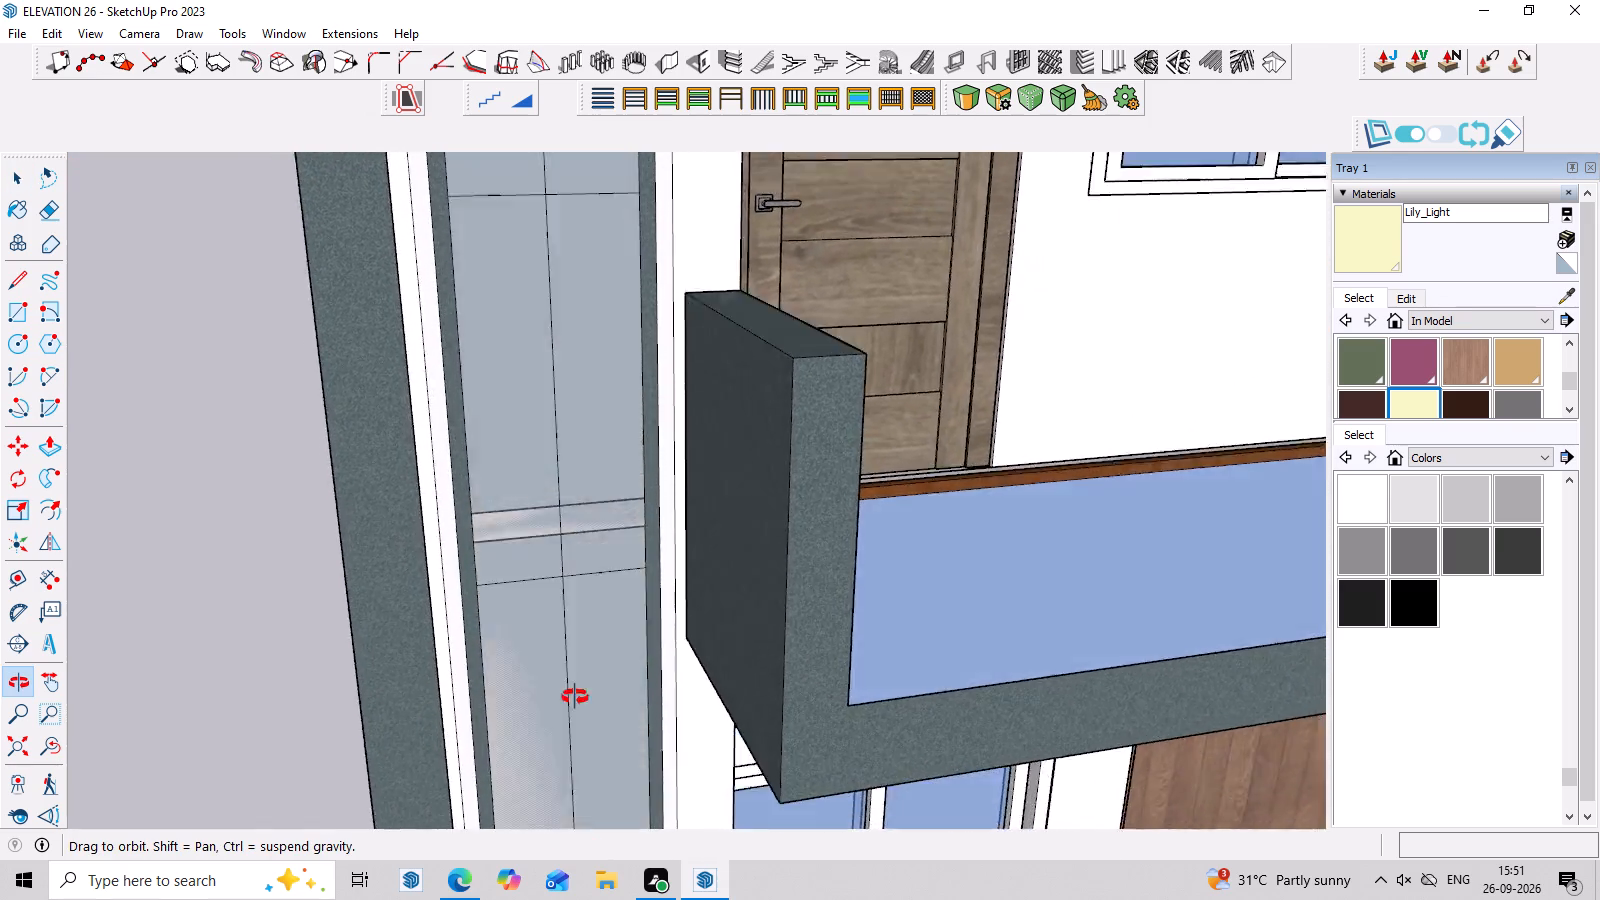
pyautogui.moveTo(575, 697); pyautogui.dragTo(487, 579, button='middle')
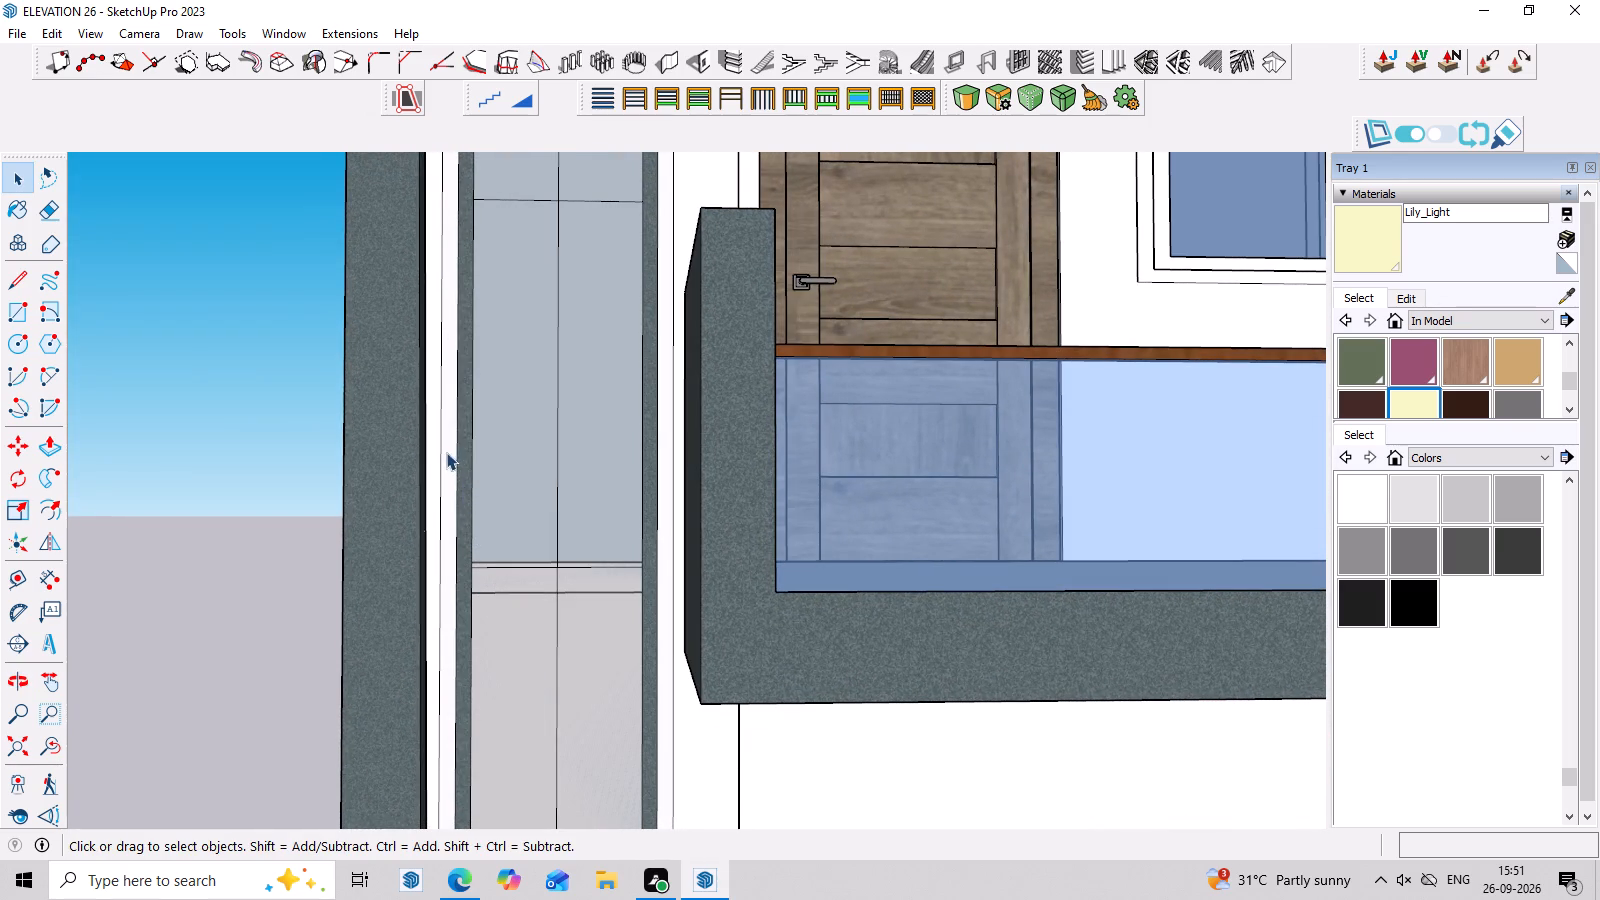
pyautogui.scroll(-12, 278, 454)
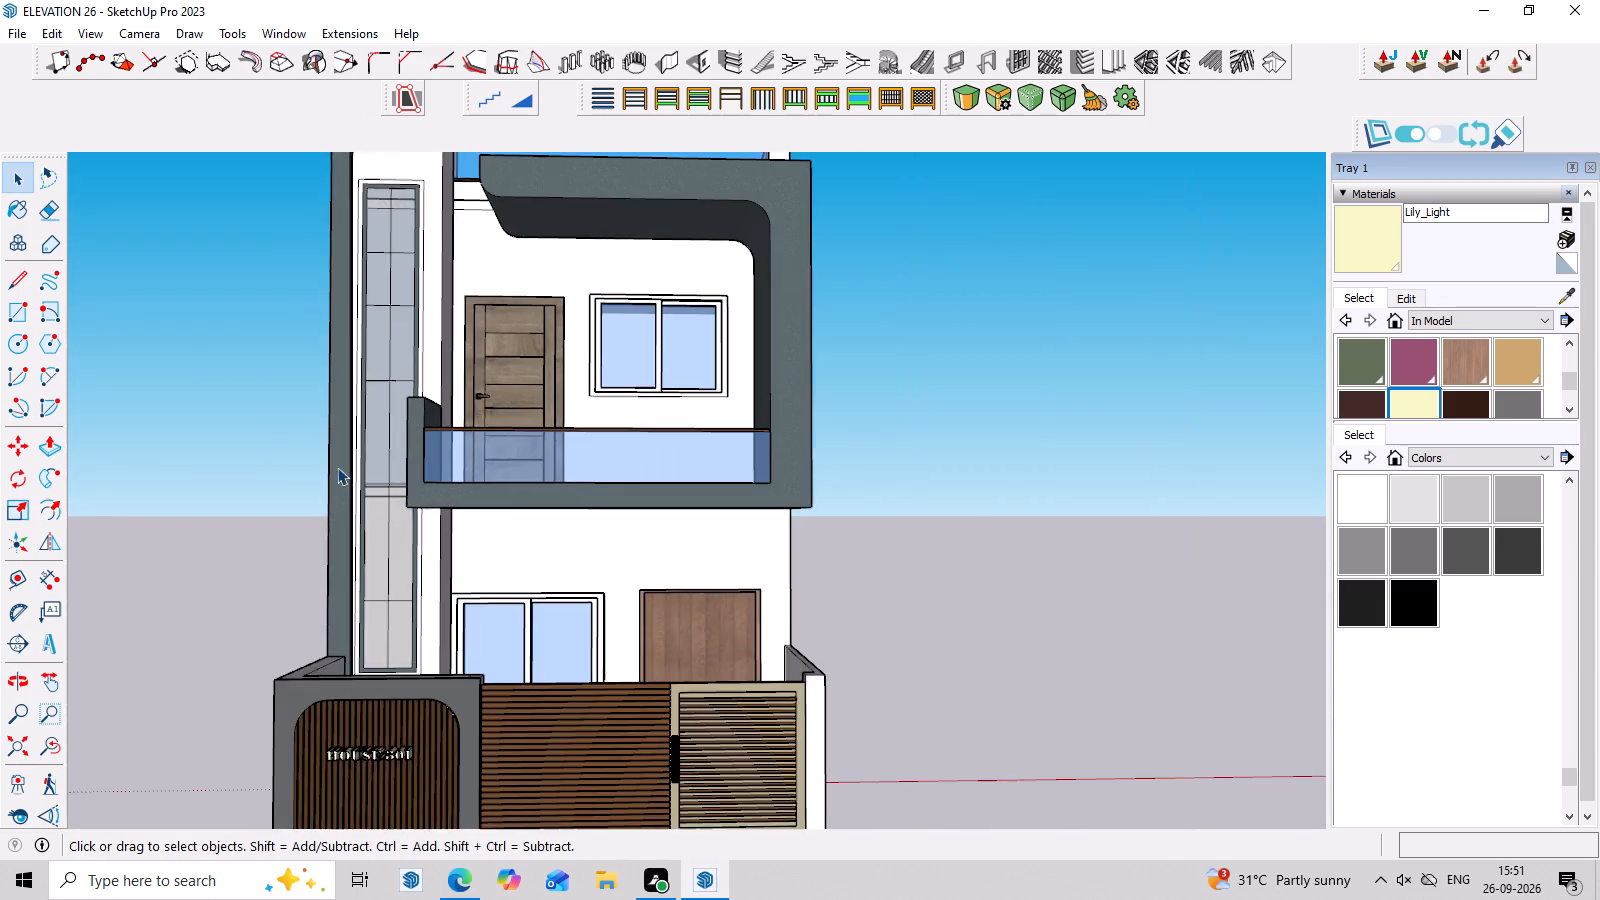
pyautogui.scroll(-6, 337, 467)
pyautogui.moveTo(495, 503); pyautogui.dragTo(555, 701, button='middle')
pyautogui.scroll(3, 576, 681)
pyautogui.moveTo(714, 647); pyautogui.dragTo(581, 574, button='middle')
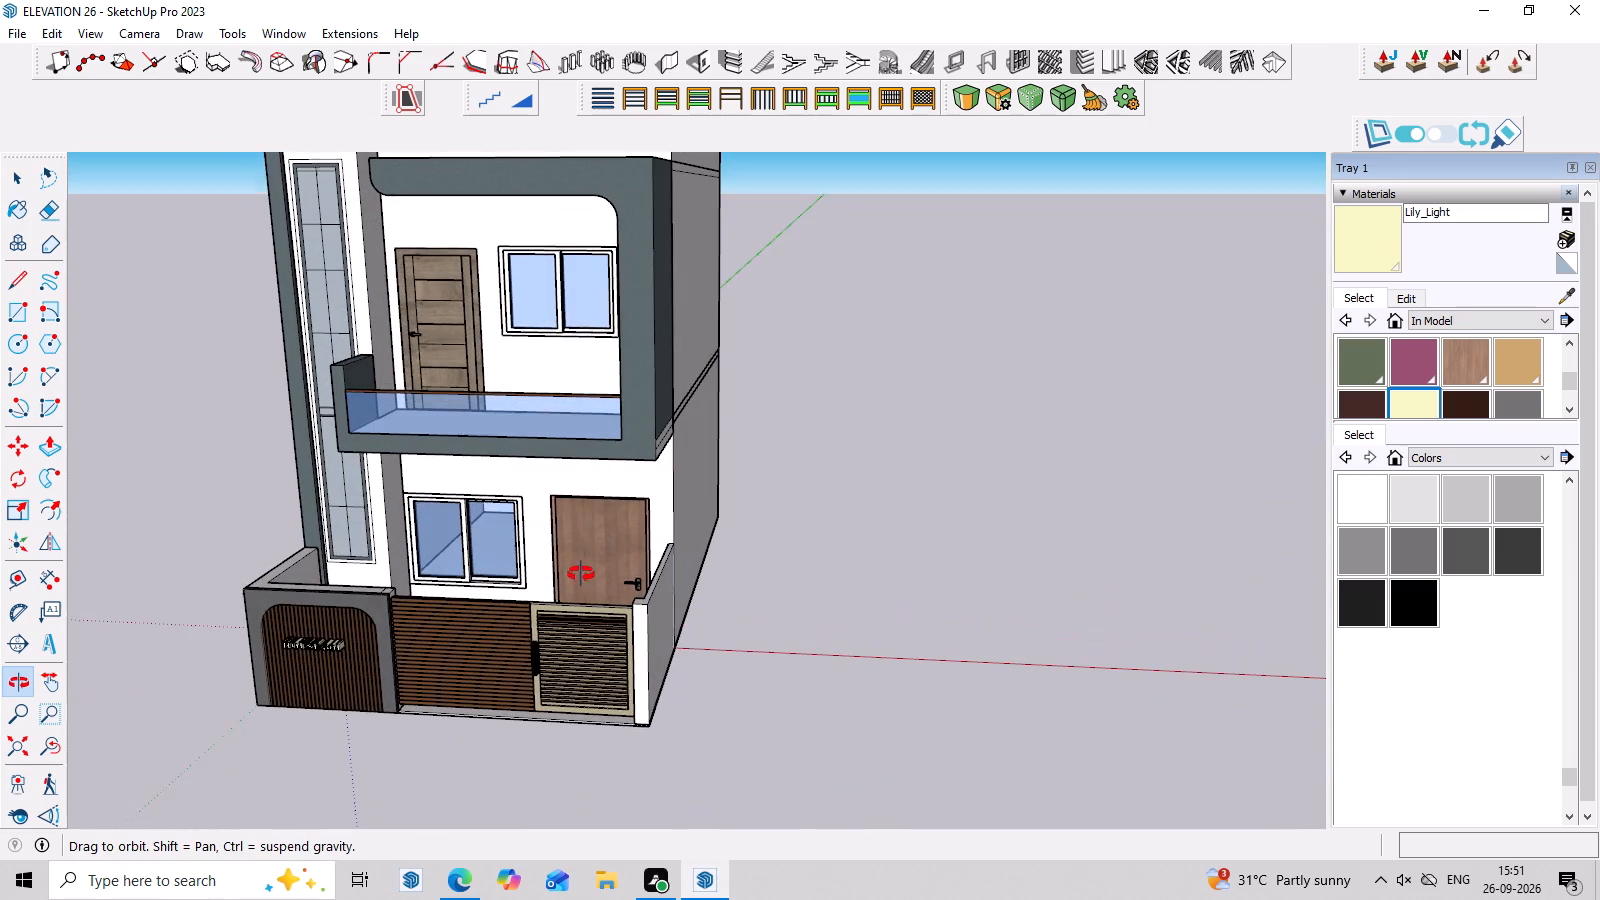
pyautogui.moveTo(581, 574); pyautogui.dragTo(581, 573, button='middle')
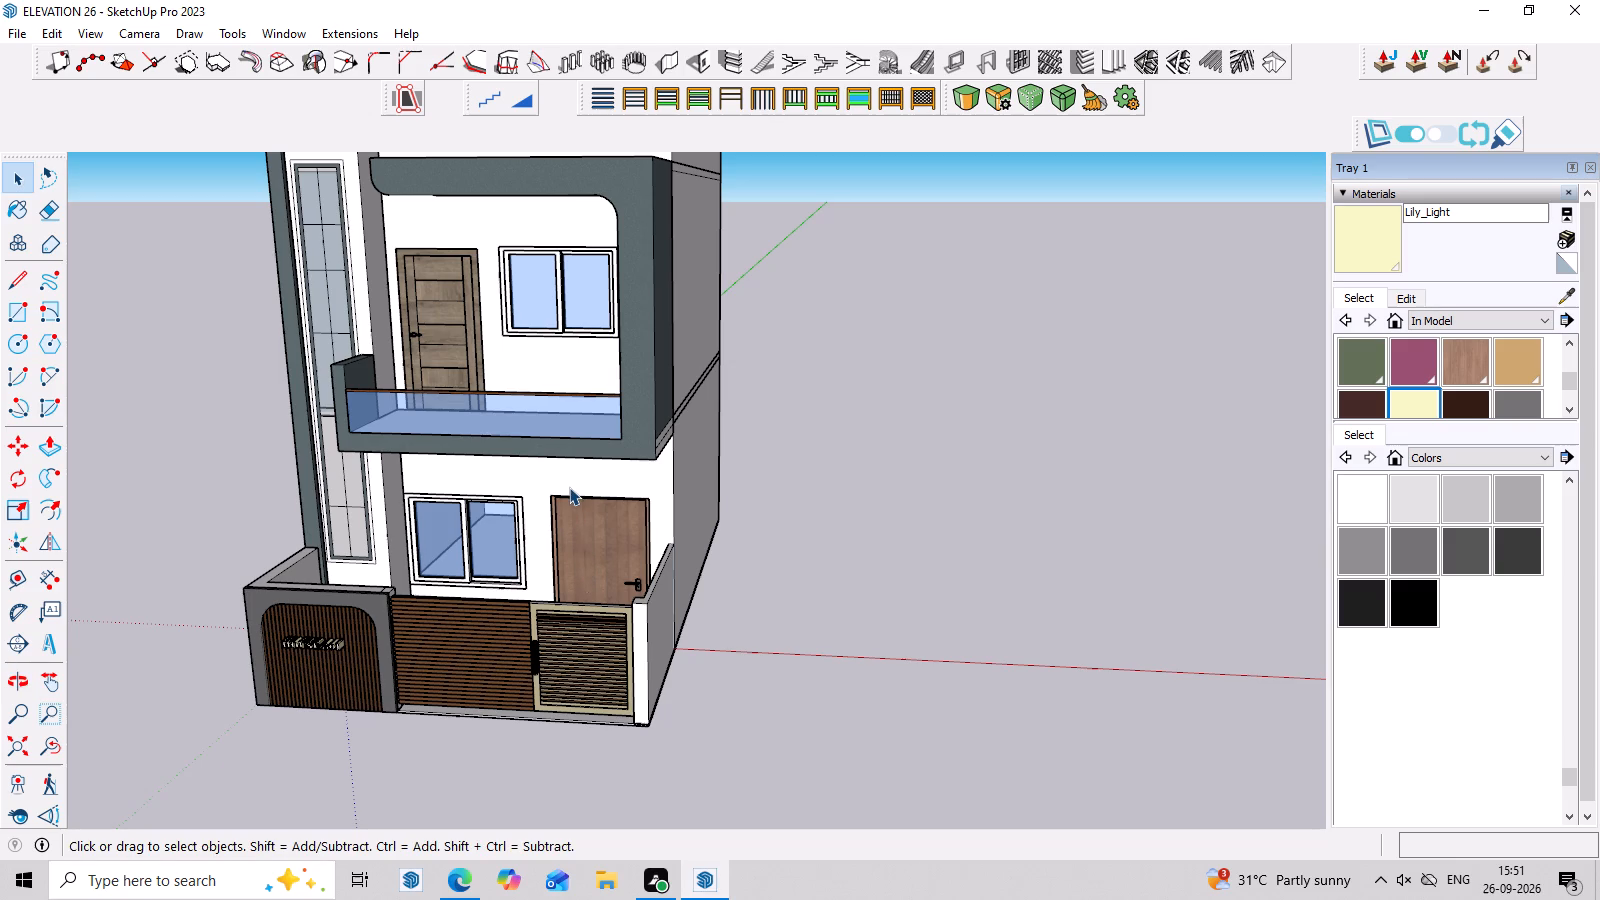
pyautogui.scroll(-8, 557, 503)
pyautogui.moveTo(649, 528); pyautogui.dragTo(807, 497, button='middle')
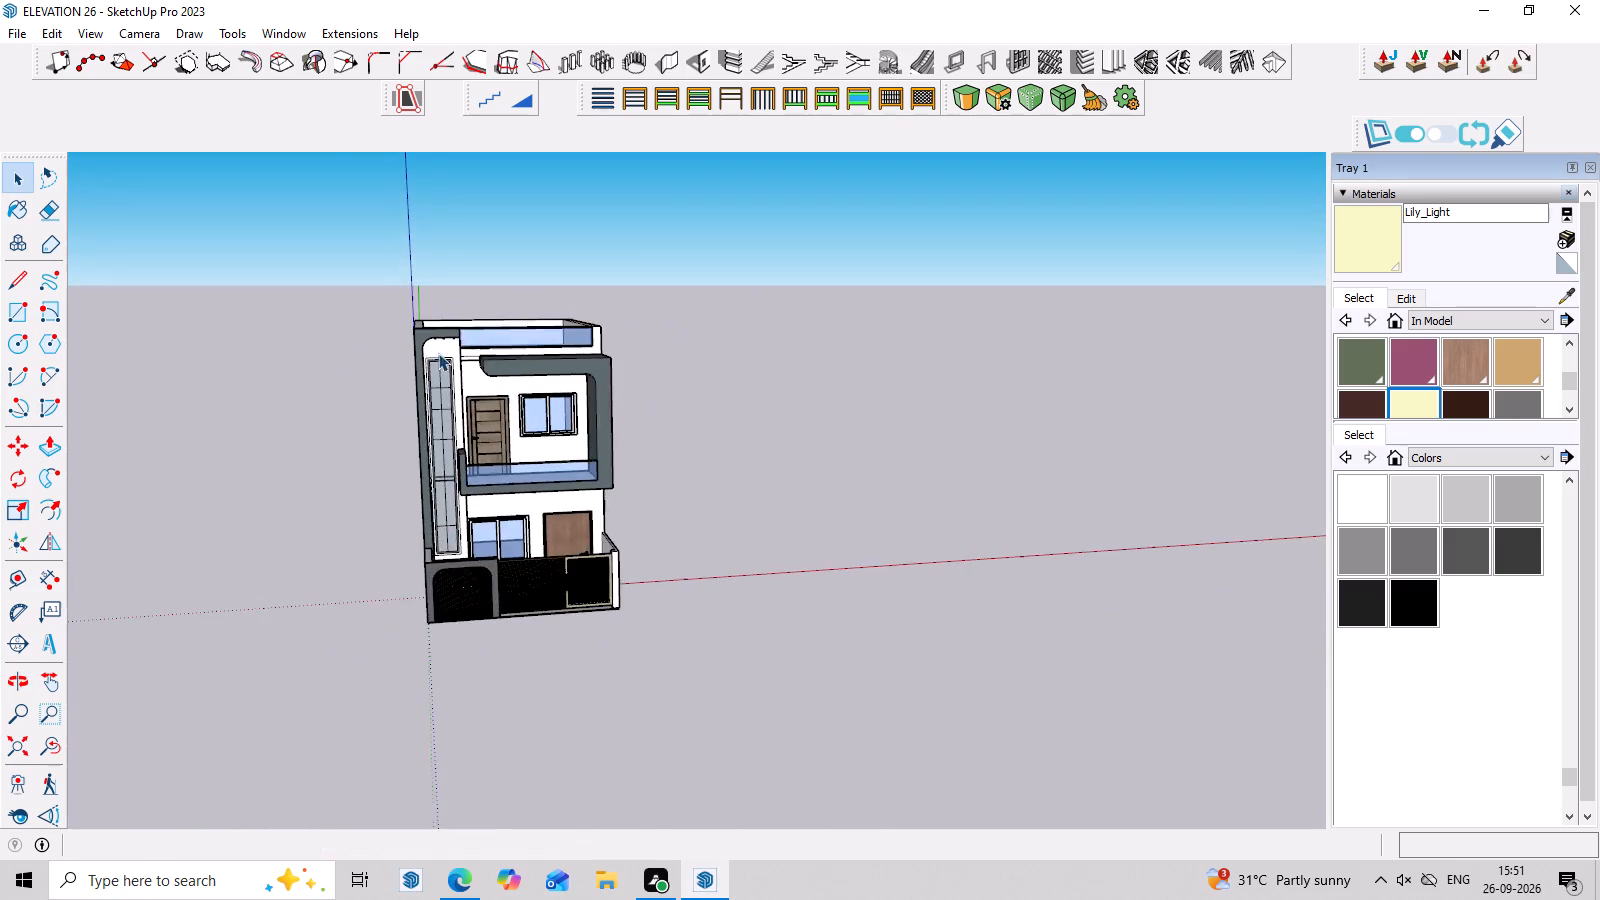
pyautogui.scroll(7, 450, 307)
pyautogui.moveTo(620, 410); pyautogui.dragTo(618, 380, button='middle')
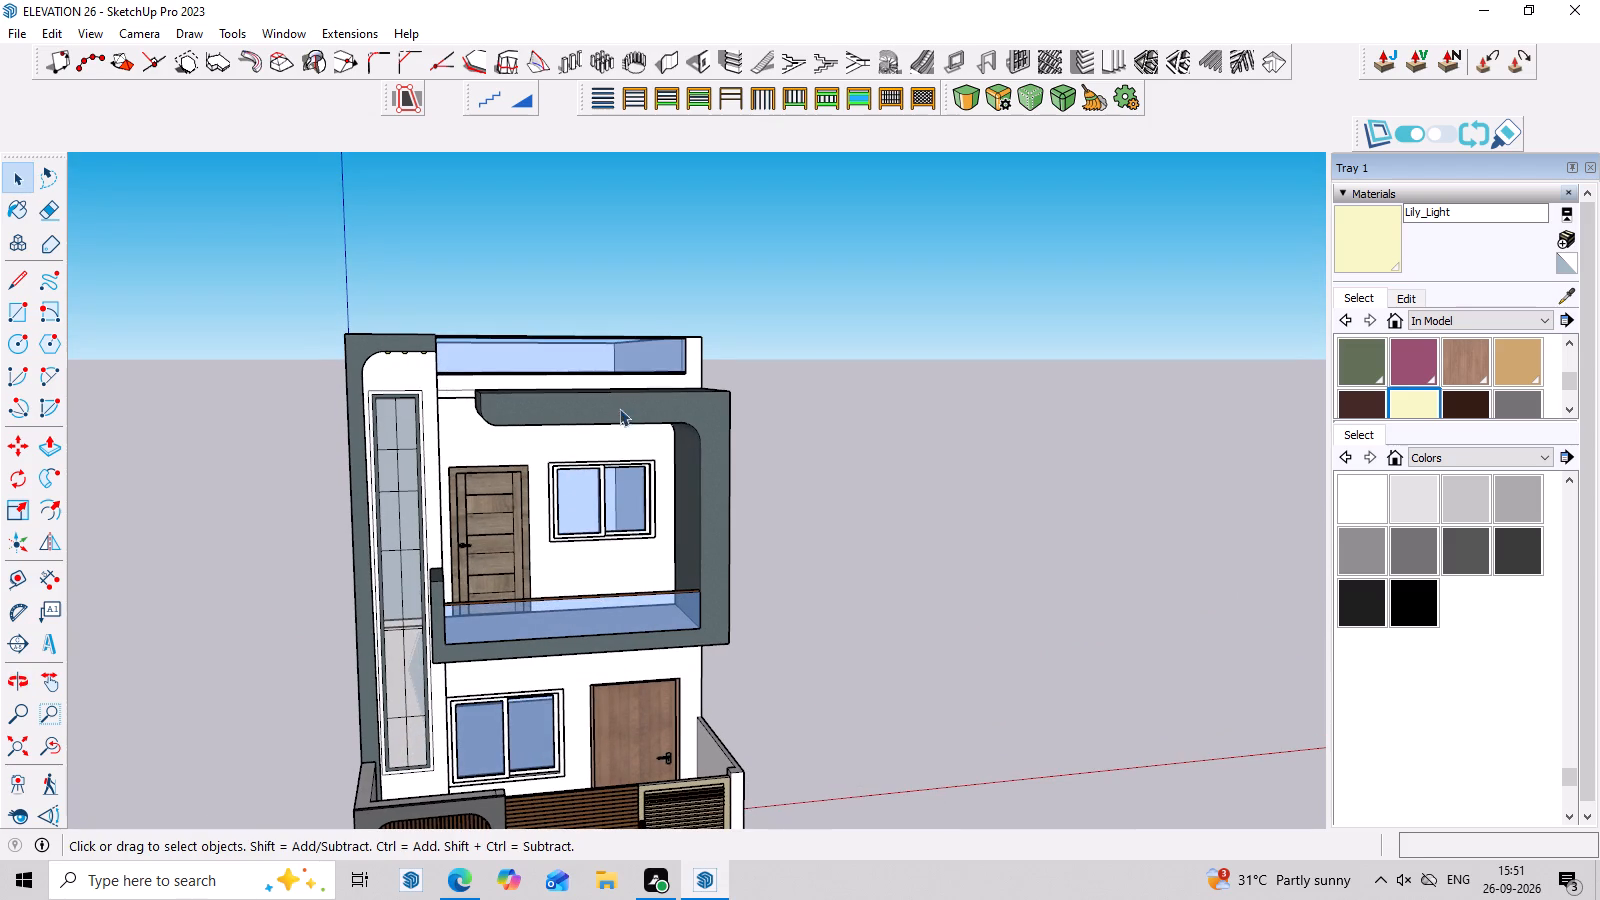
pyautogui.middleClick(645, 479)
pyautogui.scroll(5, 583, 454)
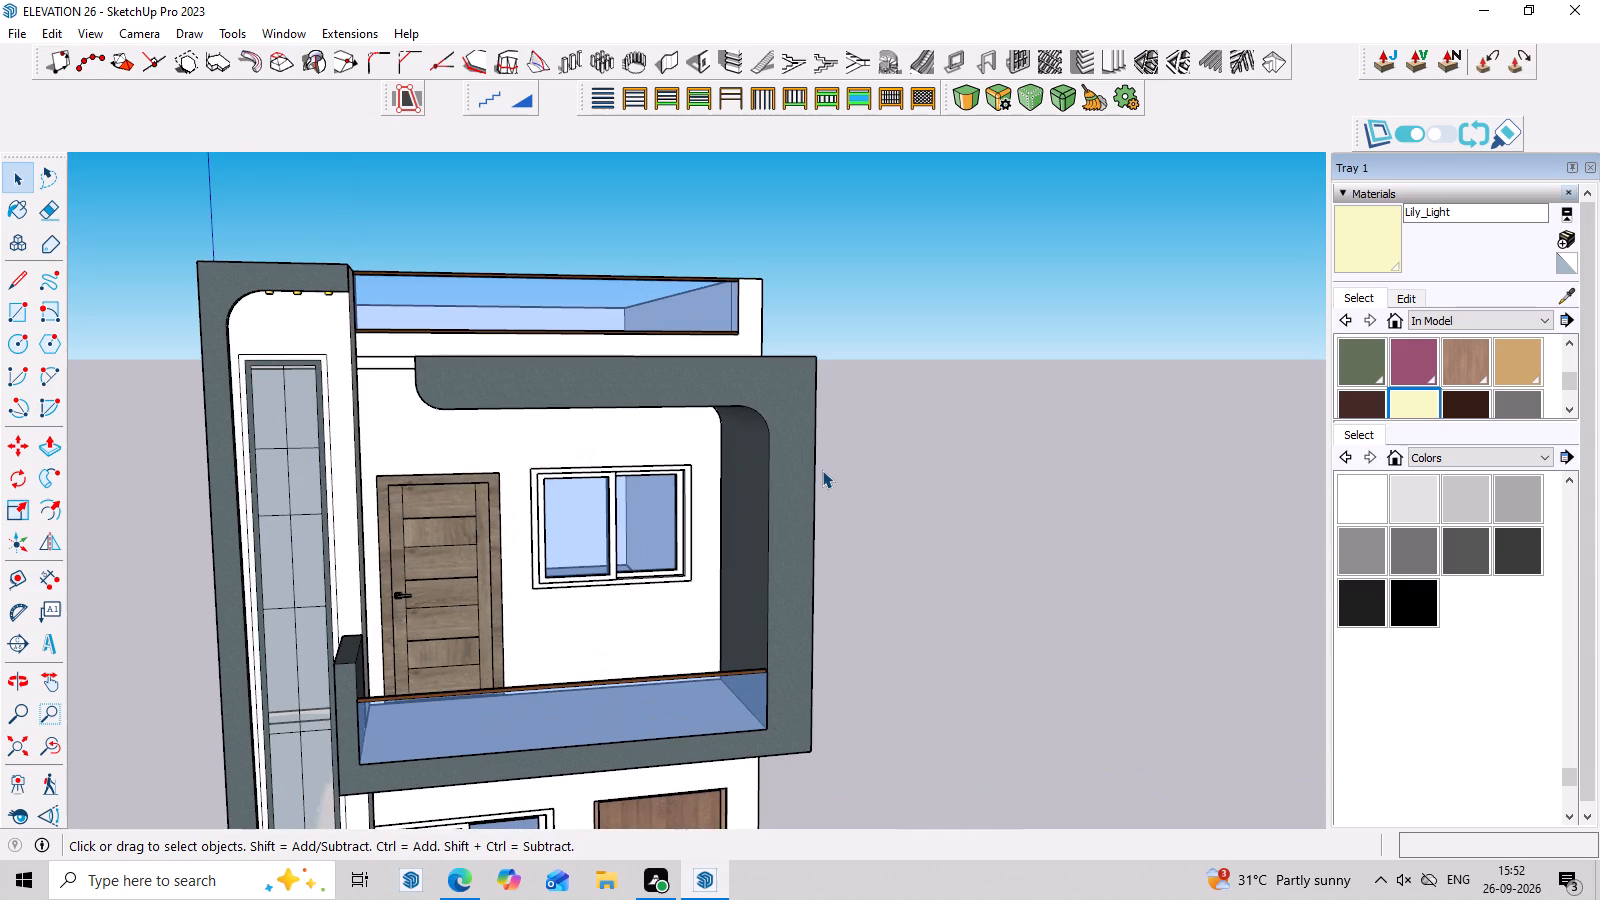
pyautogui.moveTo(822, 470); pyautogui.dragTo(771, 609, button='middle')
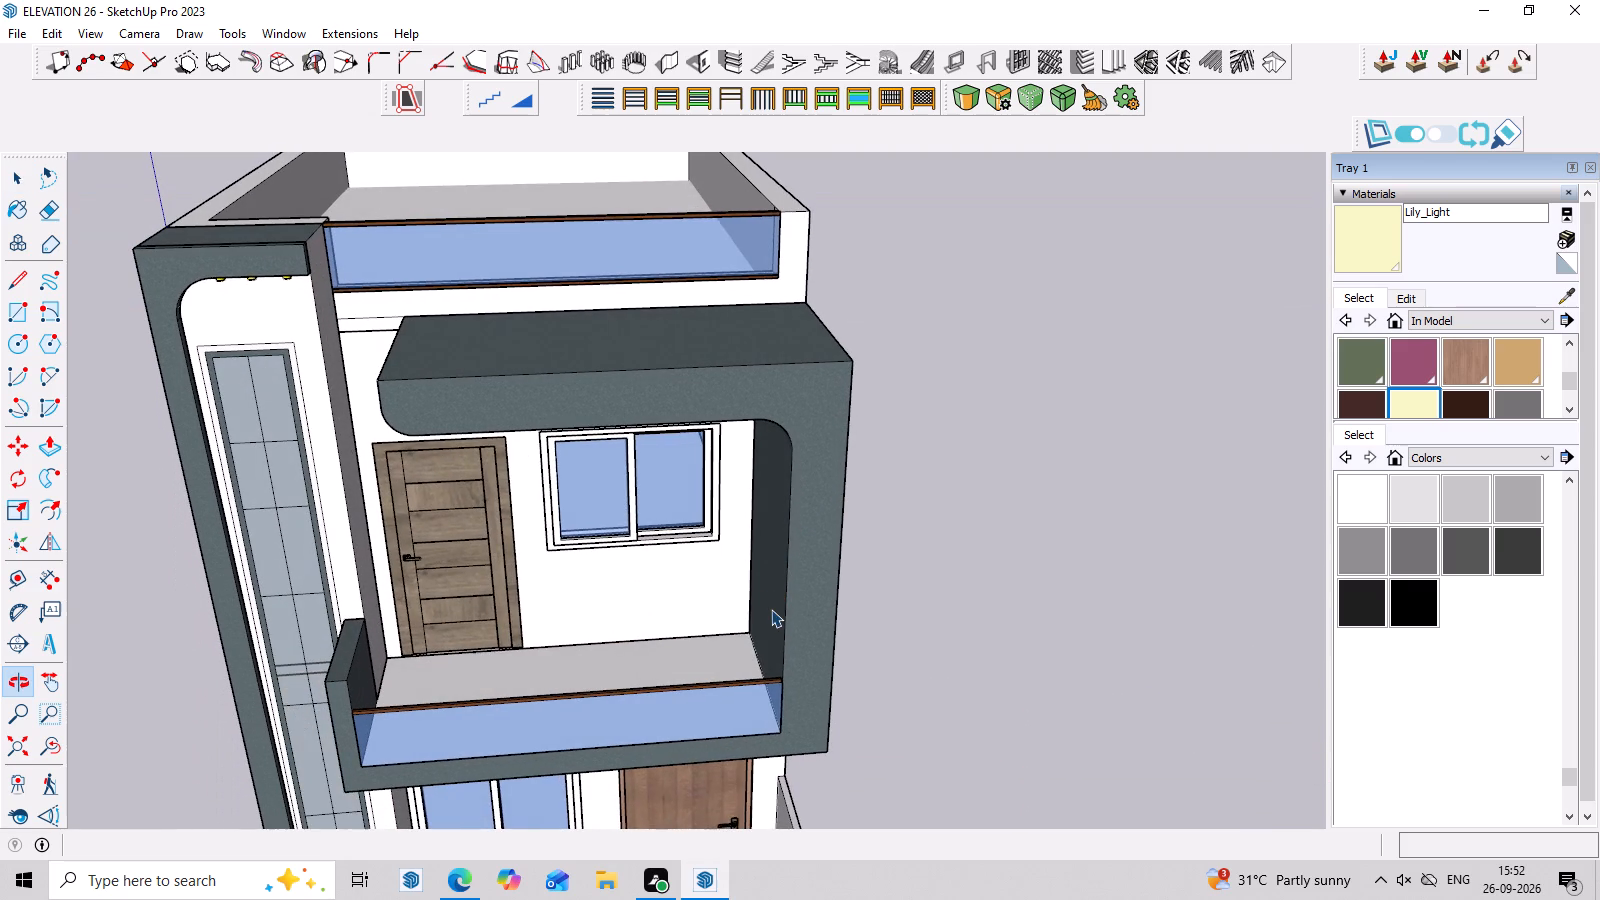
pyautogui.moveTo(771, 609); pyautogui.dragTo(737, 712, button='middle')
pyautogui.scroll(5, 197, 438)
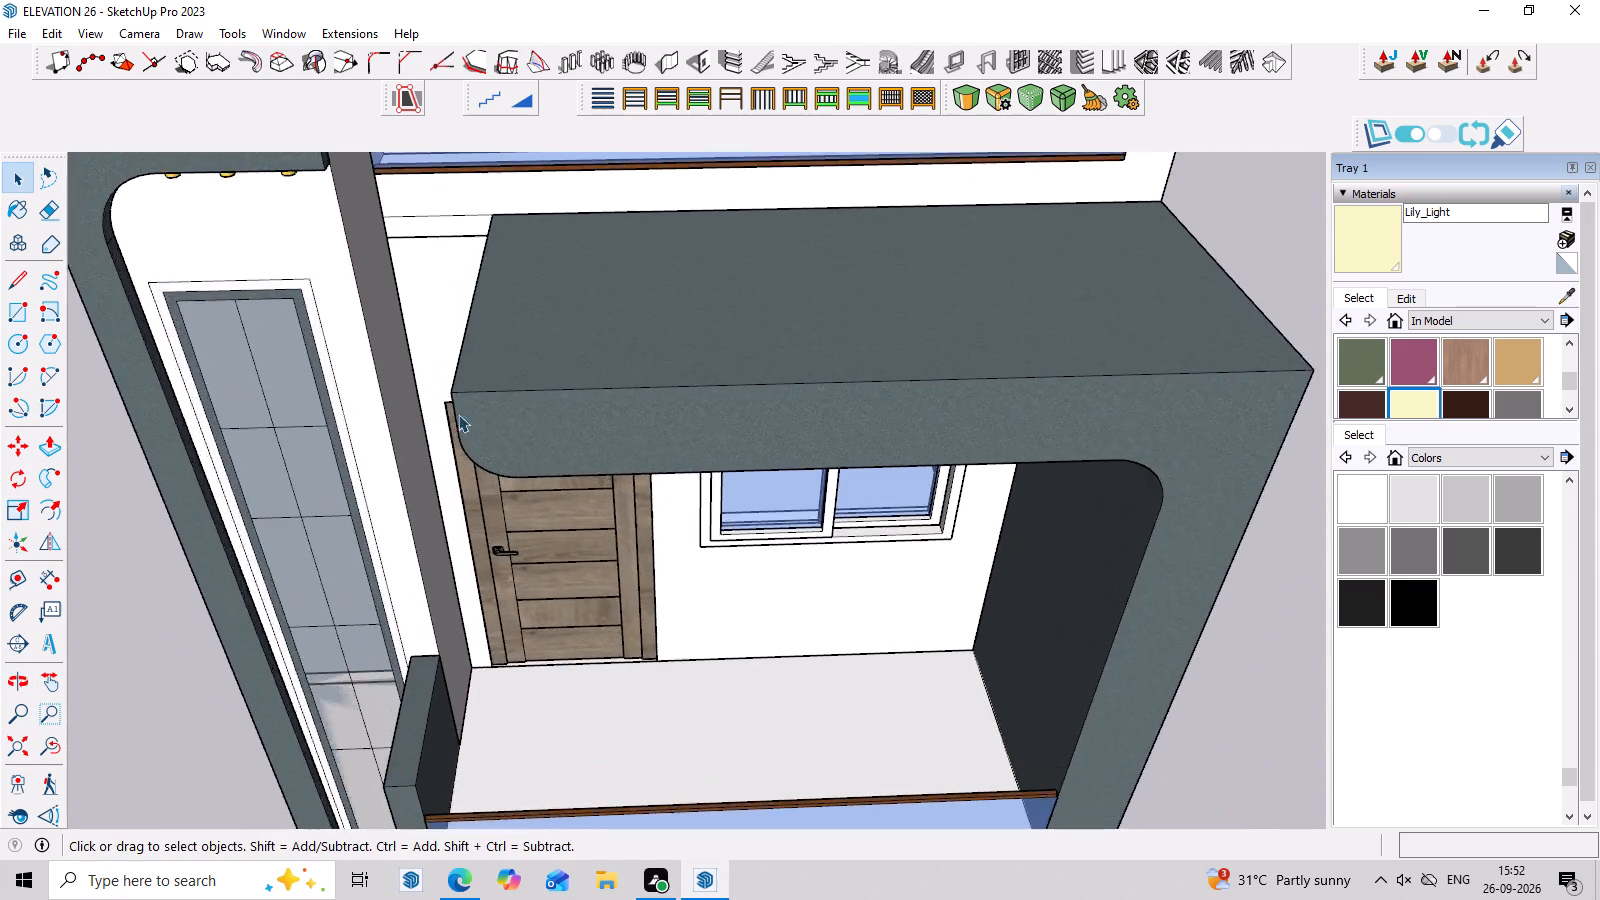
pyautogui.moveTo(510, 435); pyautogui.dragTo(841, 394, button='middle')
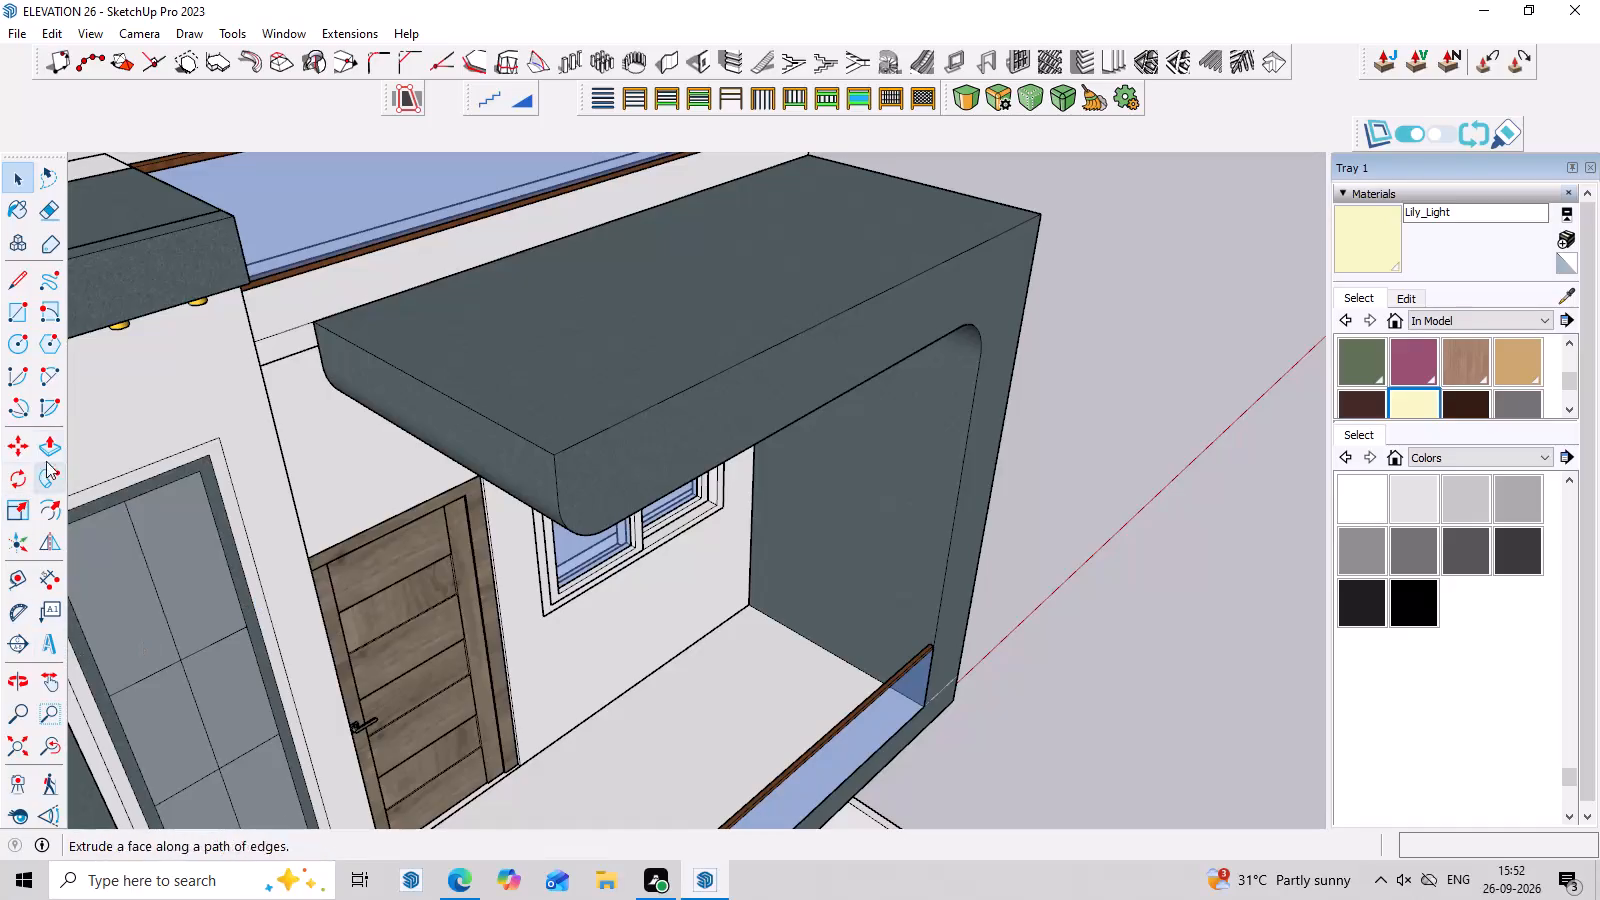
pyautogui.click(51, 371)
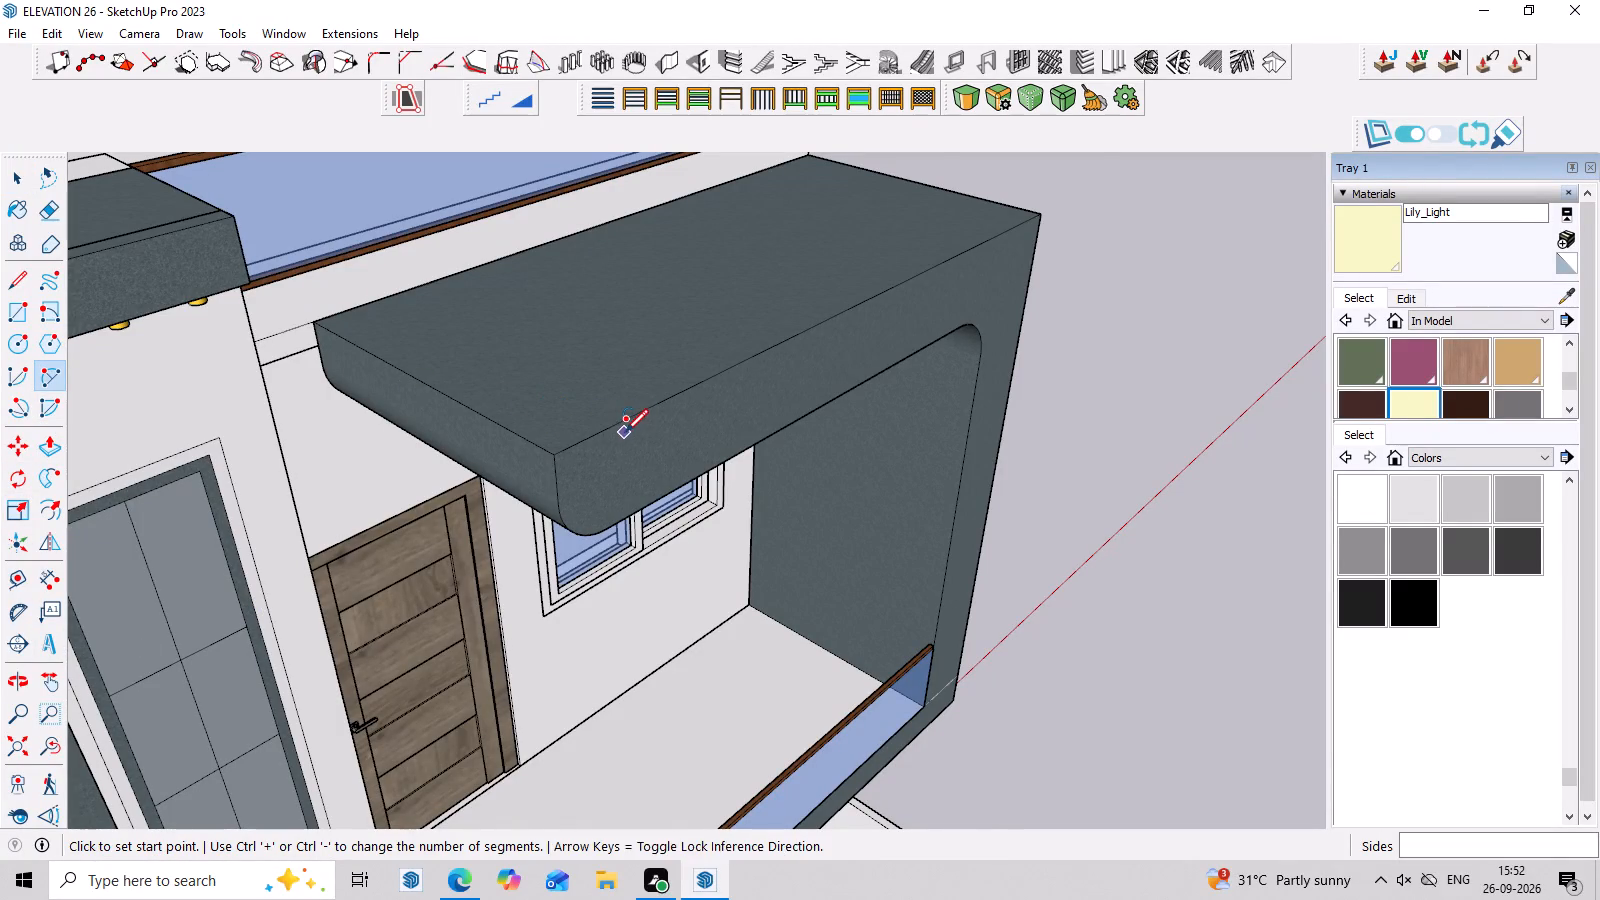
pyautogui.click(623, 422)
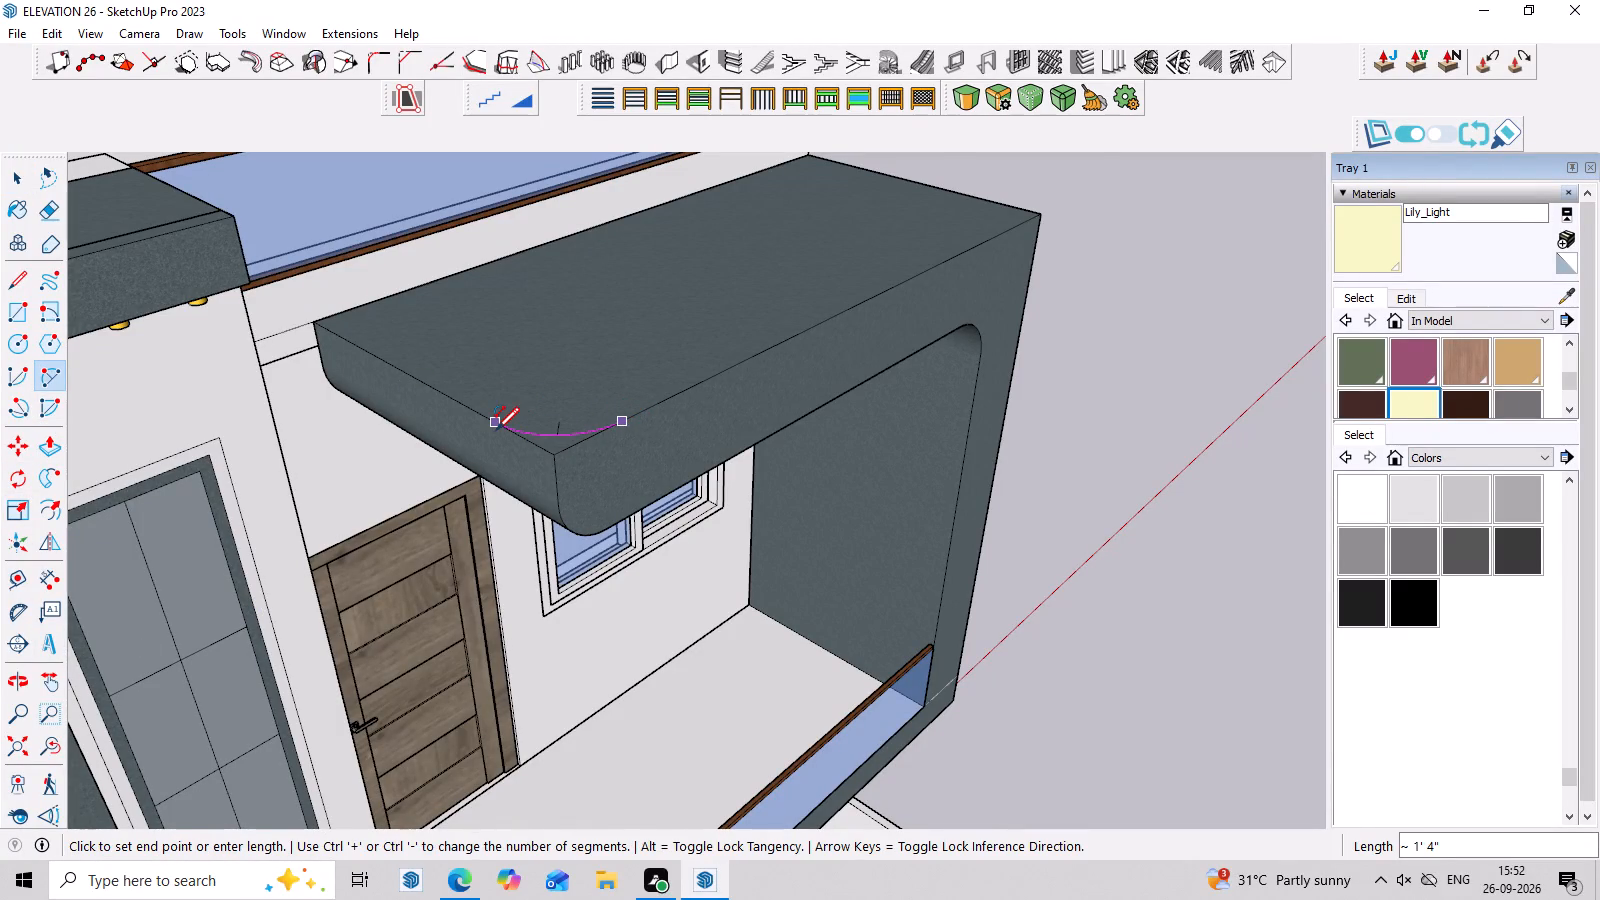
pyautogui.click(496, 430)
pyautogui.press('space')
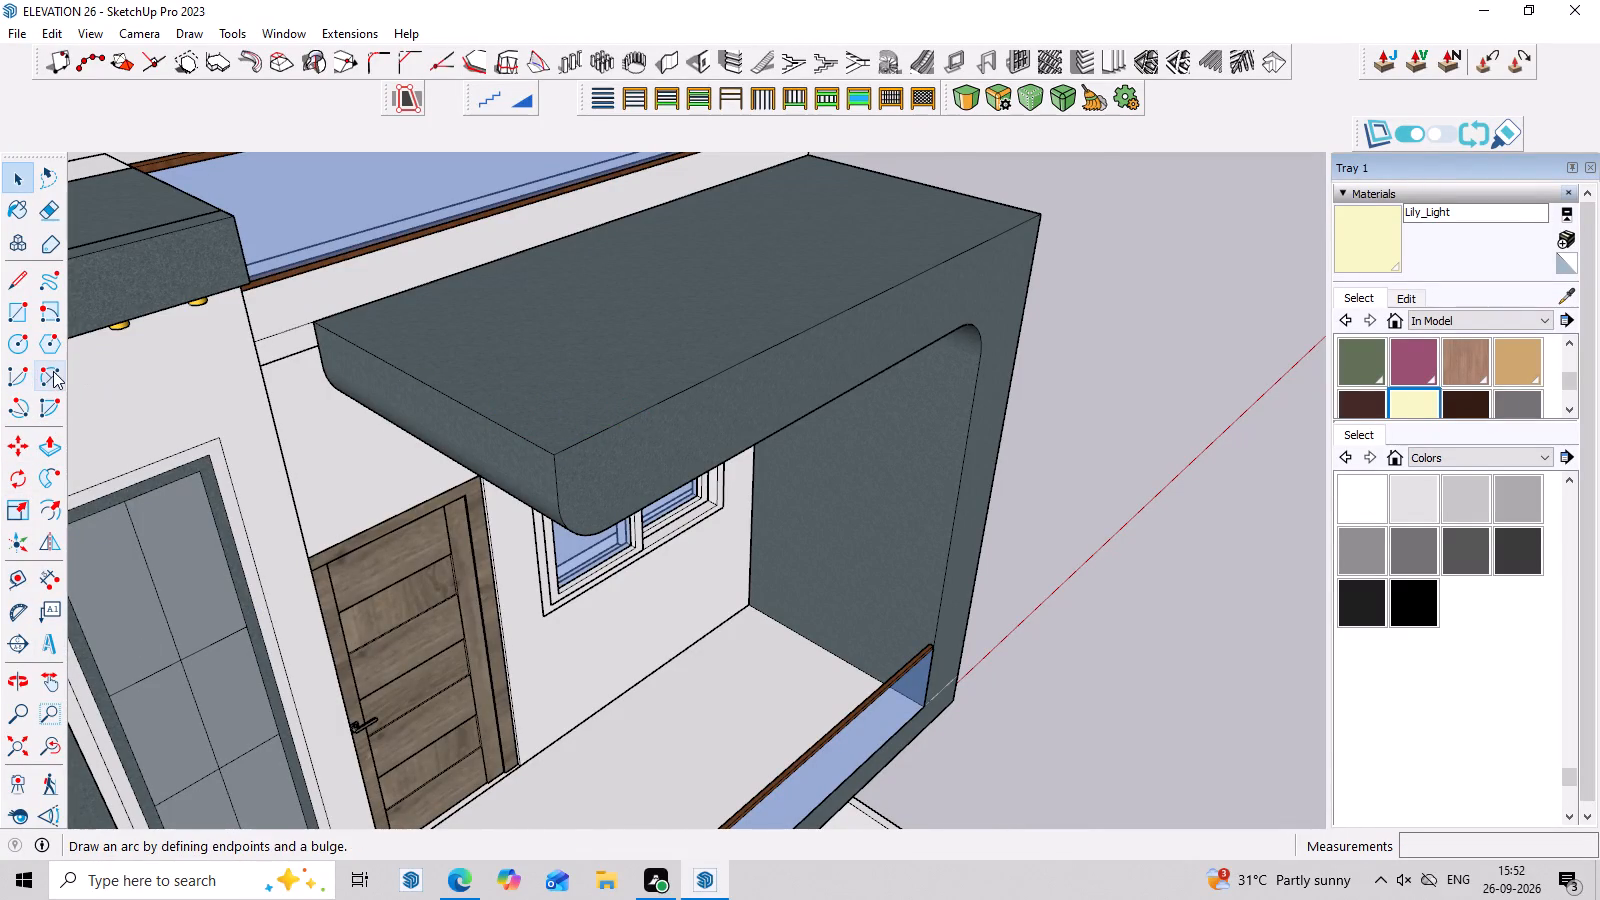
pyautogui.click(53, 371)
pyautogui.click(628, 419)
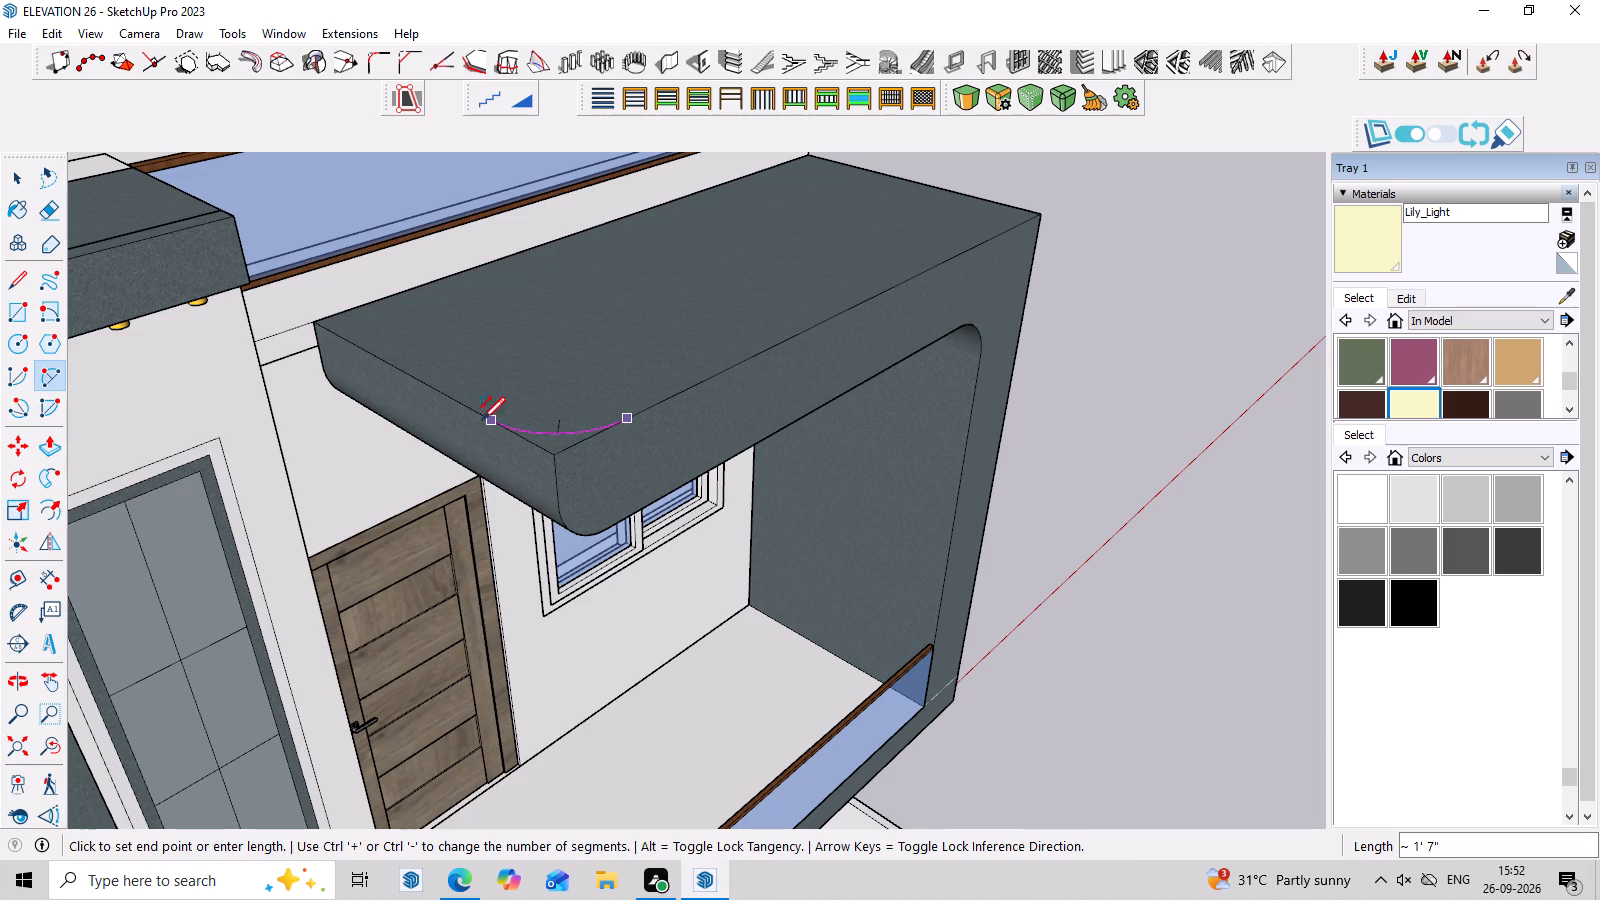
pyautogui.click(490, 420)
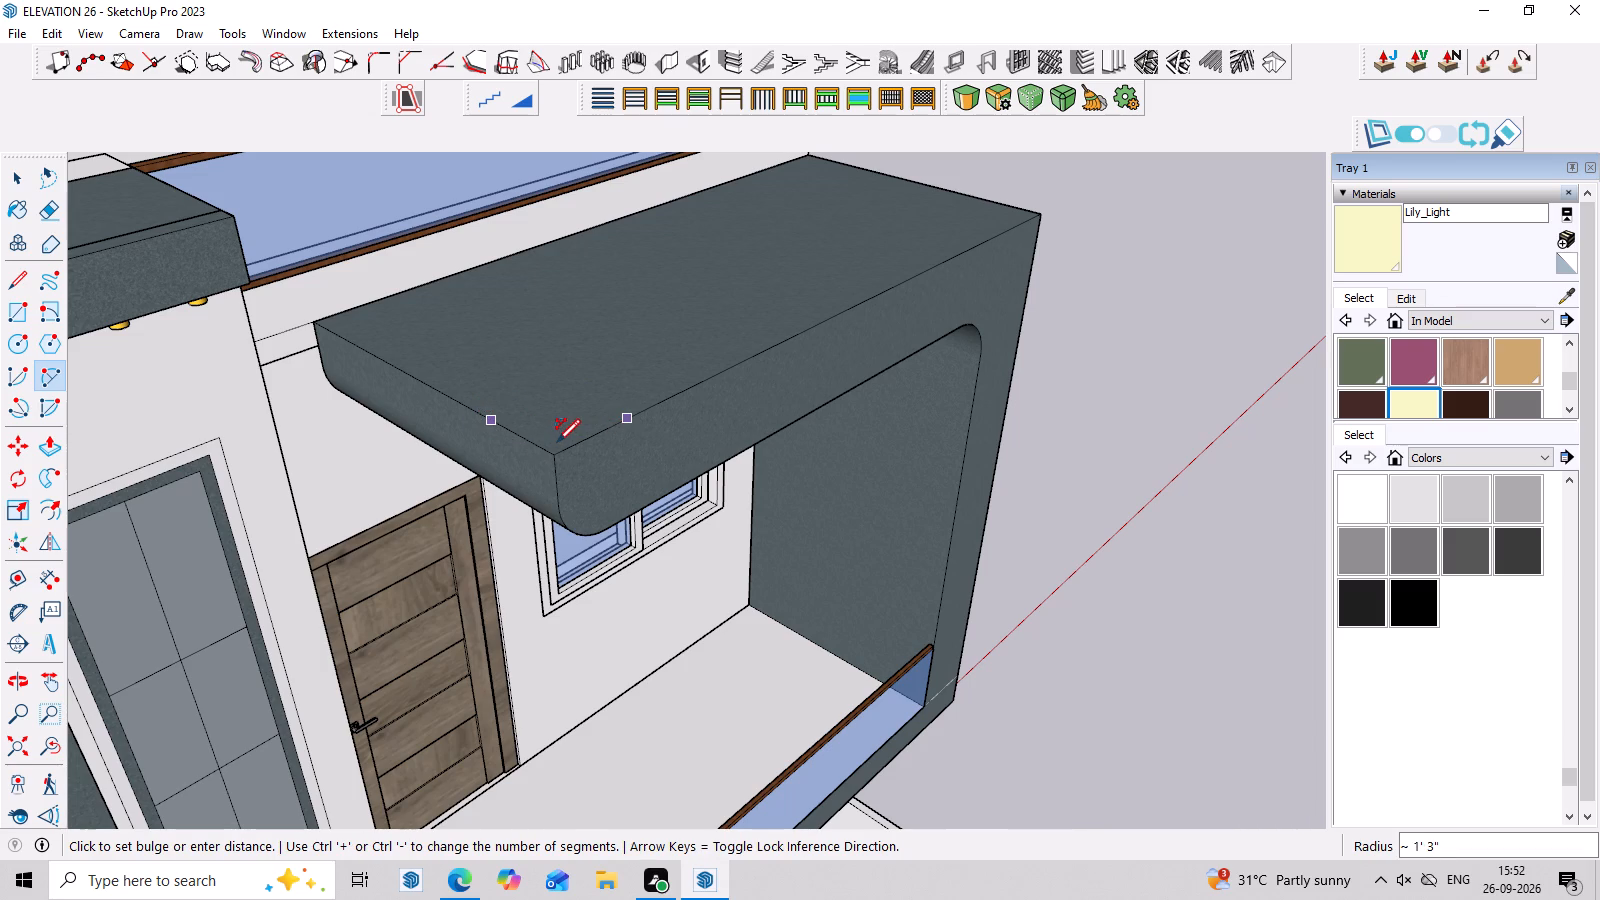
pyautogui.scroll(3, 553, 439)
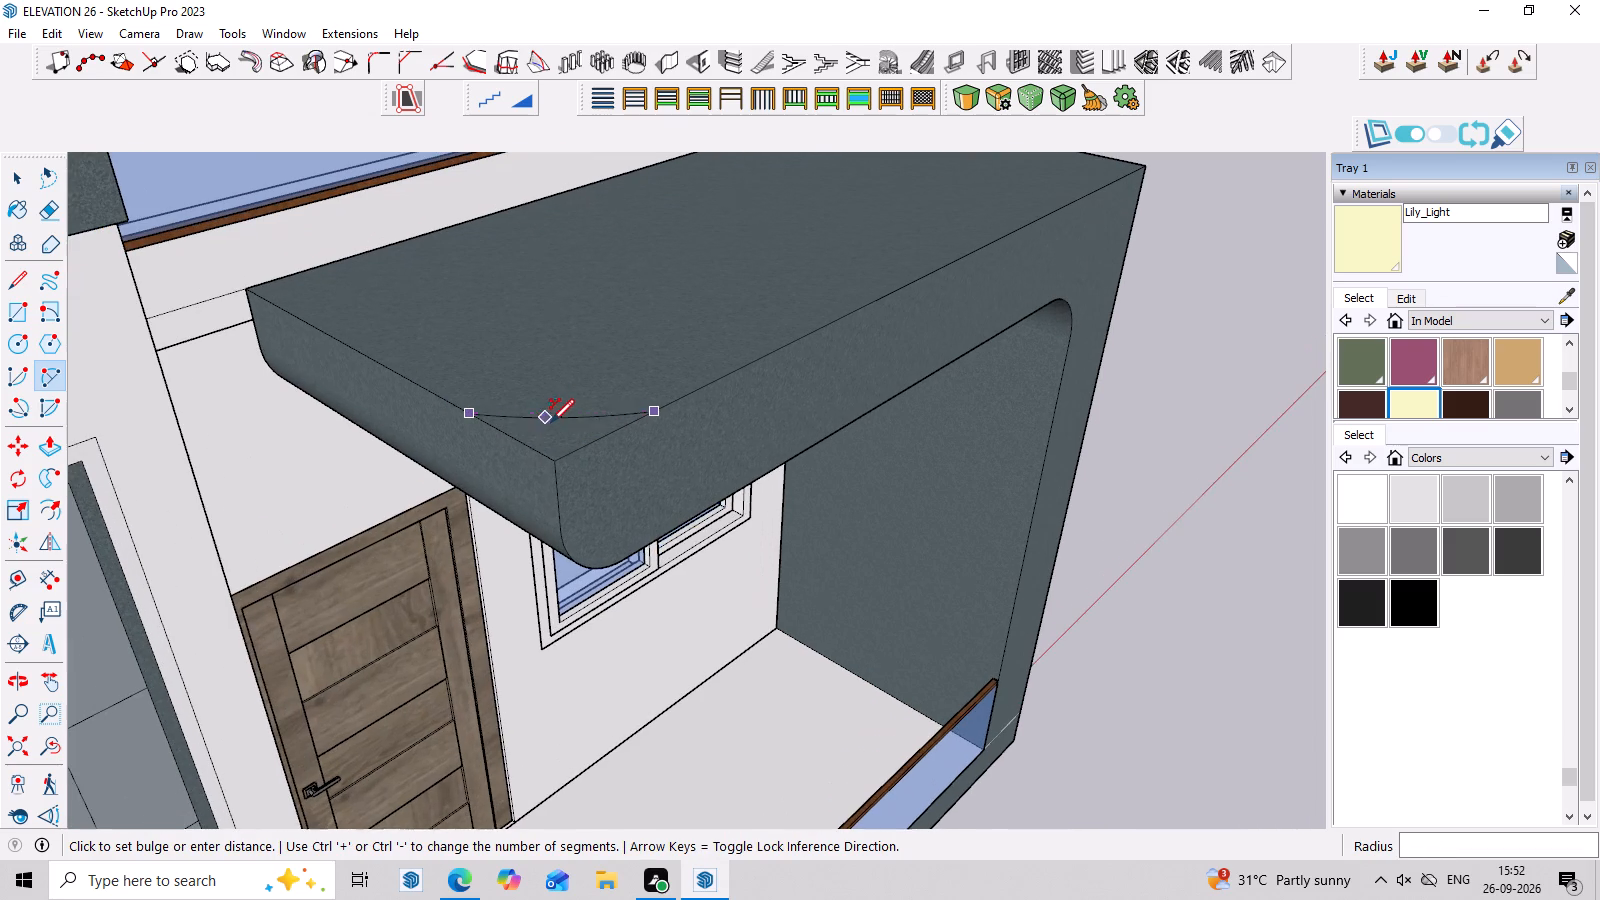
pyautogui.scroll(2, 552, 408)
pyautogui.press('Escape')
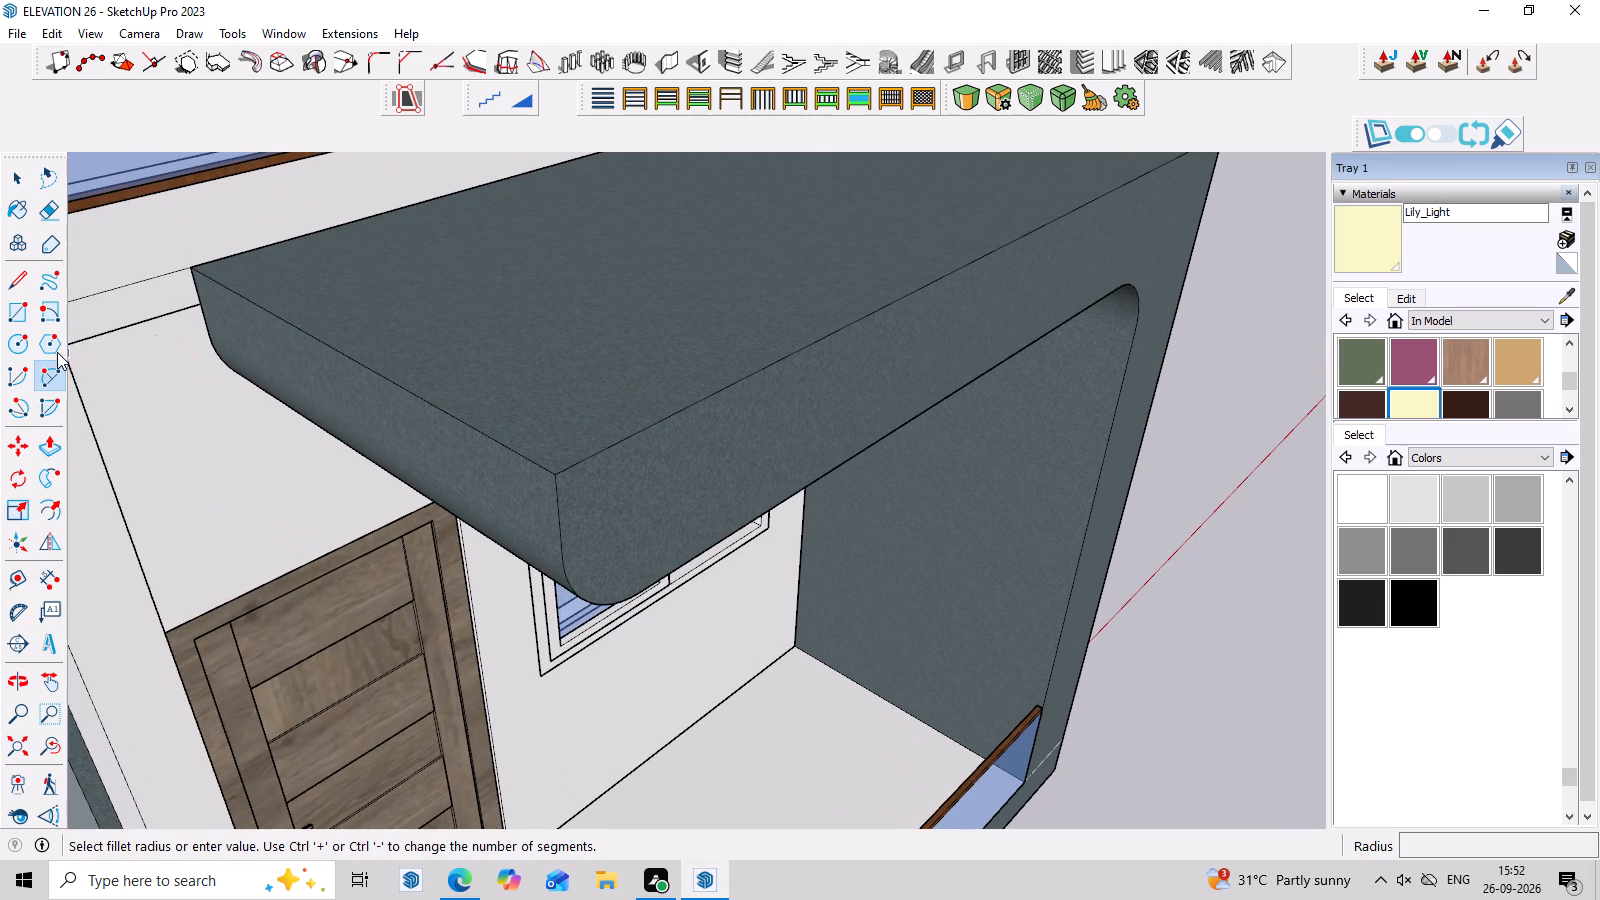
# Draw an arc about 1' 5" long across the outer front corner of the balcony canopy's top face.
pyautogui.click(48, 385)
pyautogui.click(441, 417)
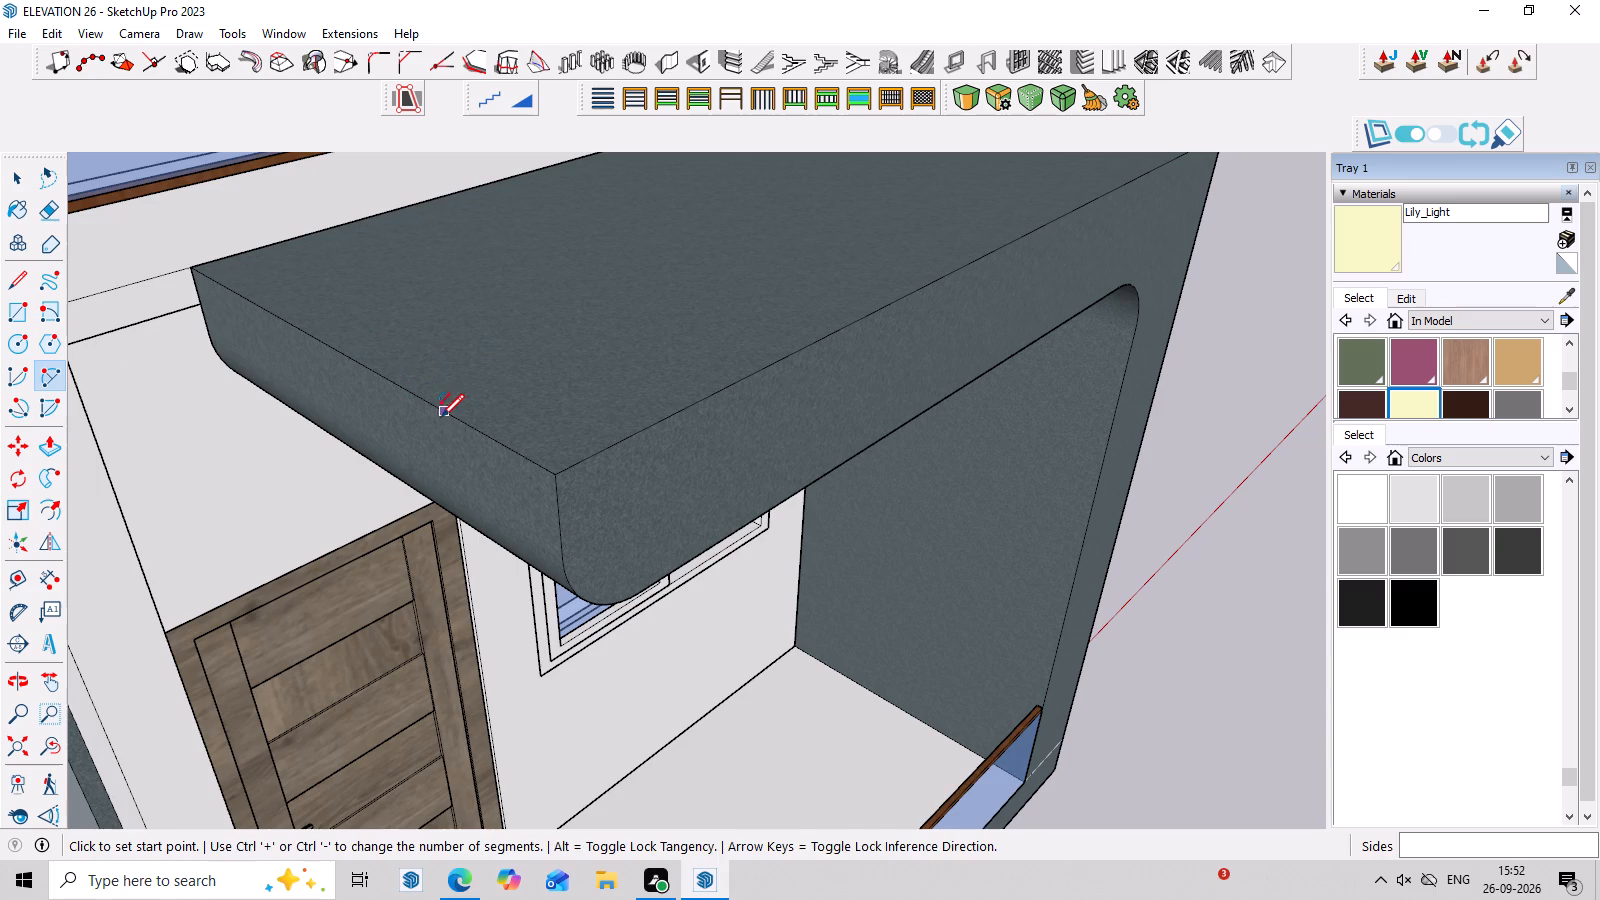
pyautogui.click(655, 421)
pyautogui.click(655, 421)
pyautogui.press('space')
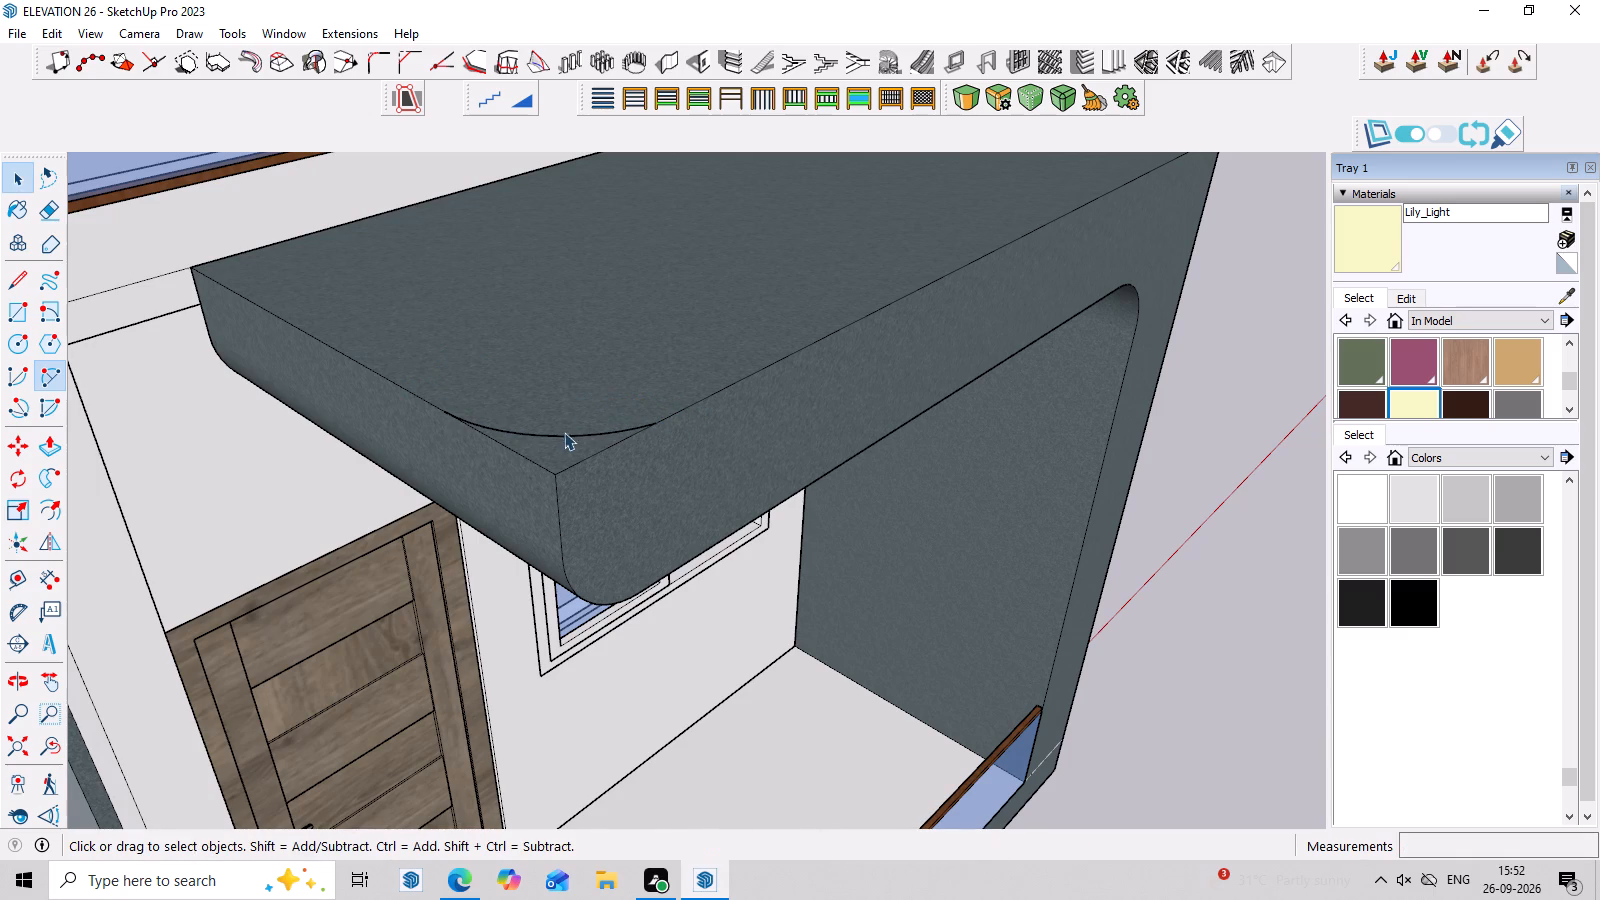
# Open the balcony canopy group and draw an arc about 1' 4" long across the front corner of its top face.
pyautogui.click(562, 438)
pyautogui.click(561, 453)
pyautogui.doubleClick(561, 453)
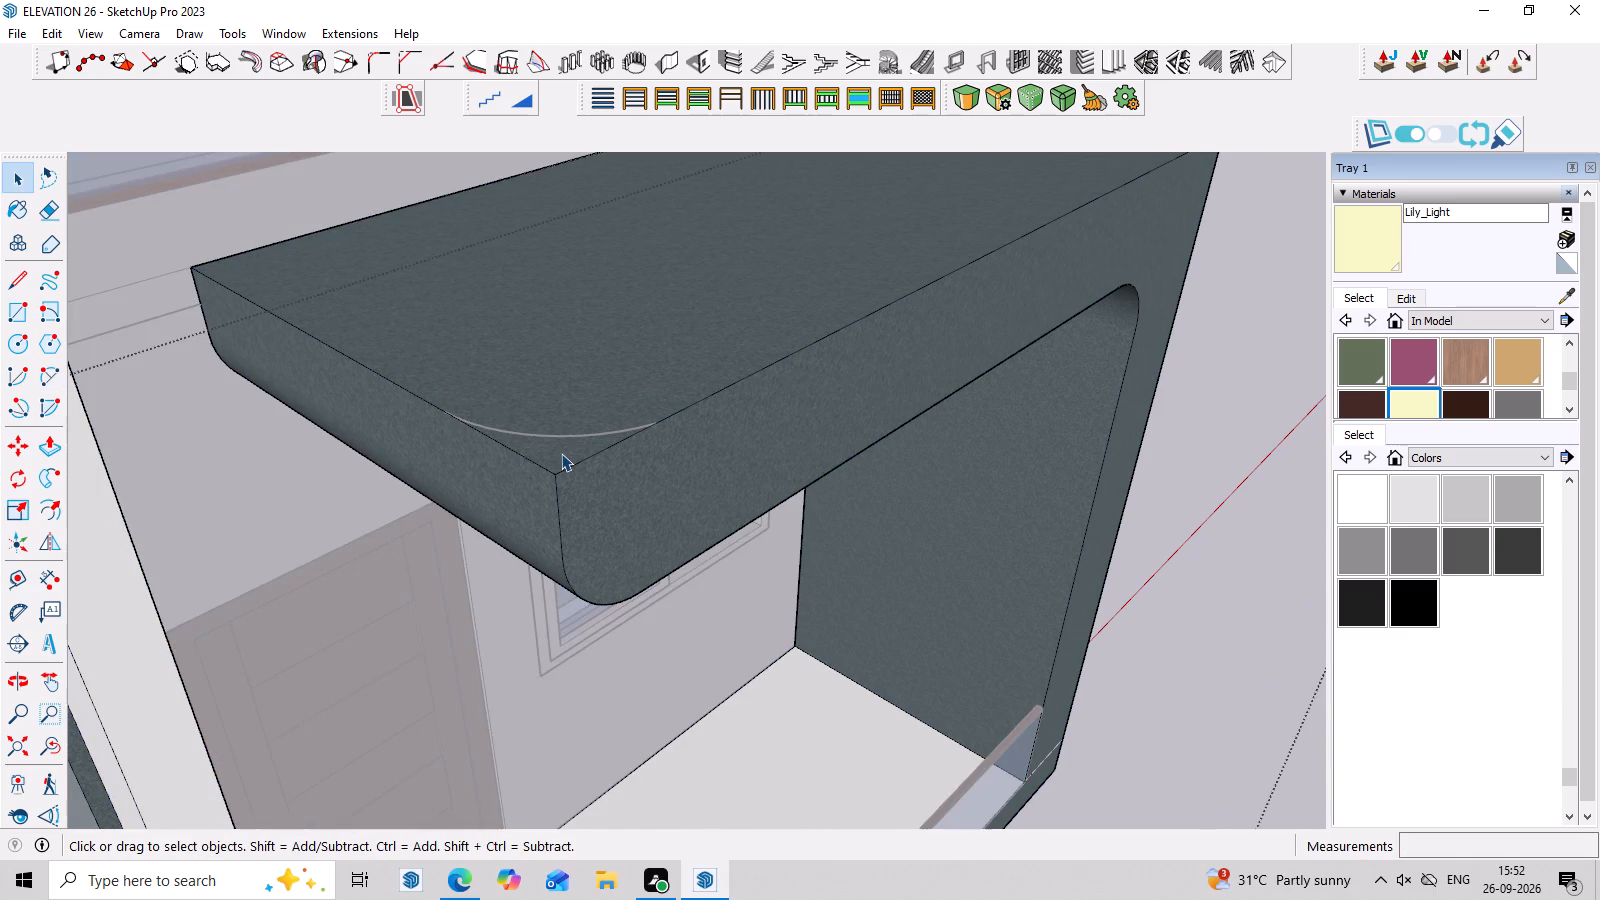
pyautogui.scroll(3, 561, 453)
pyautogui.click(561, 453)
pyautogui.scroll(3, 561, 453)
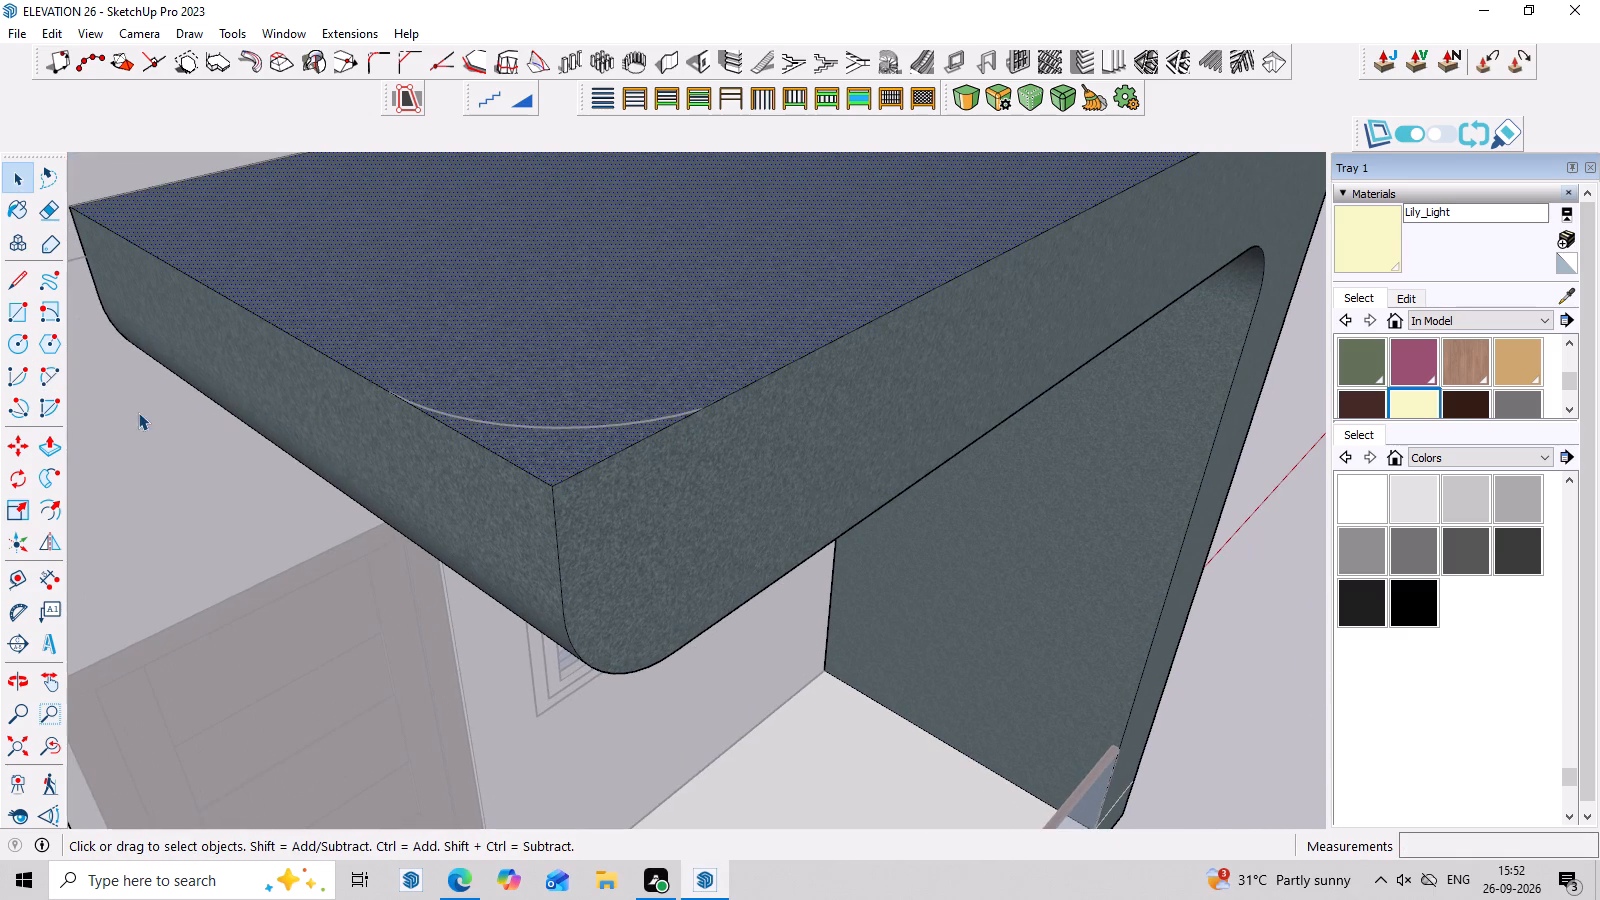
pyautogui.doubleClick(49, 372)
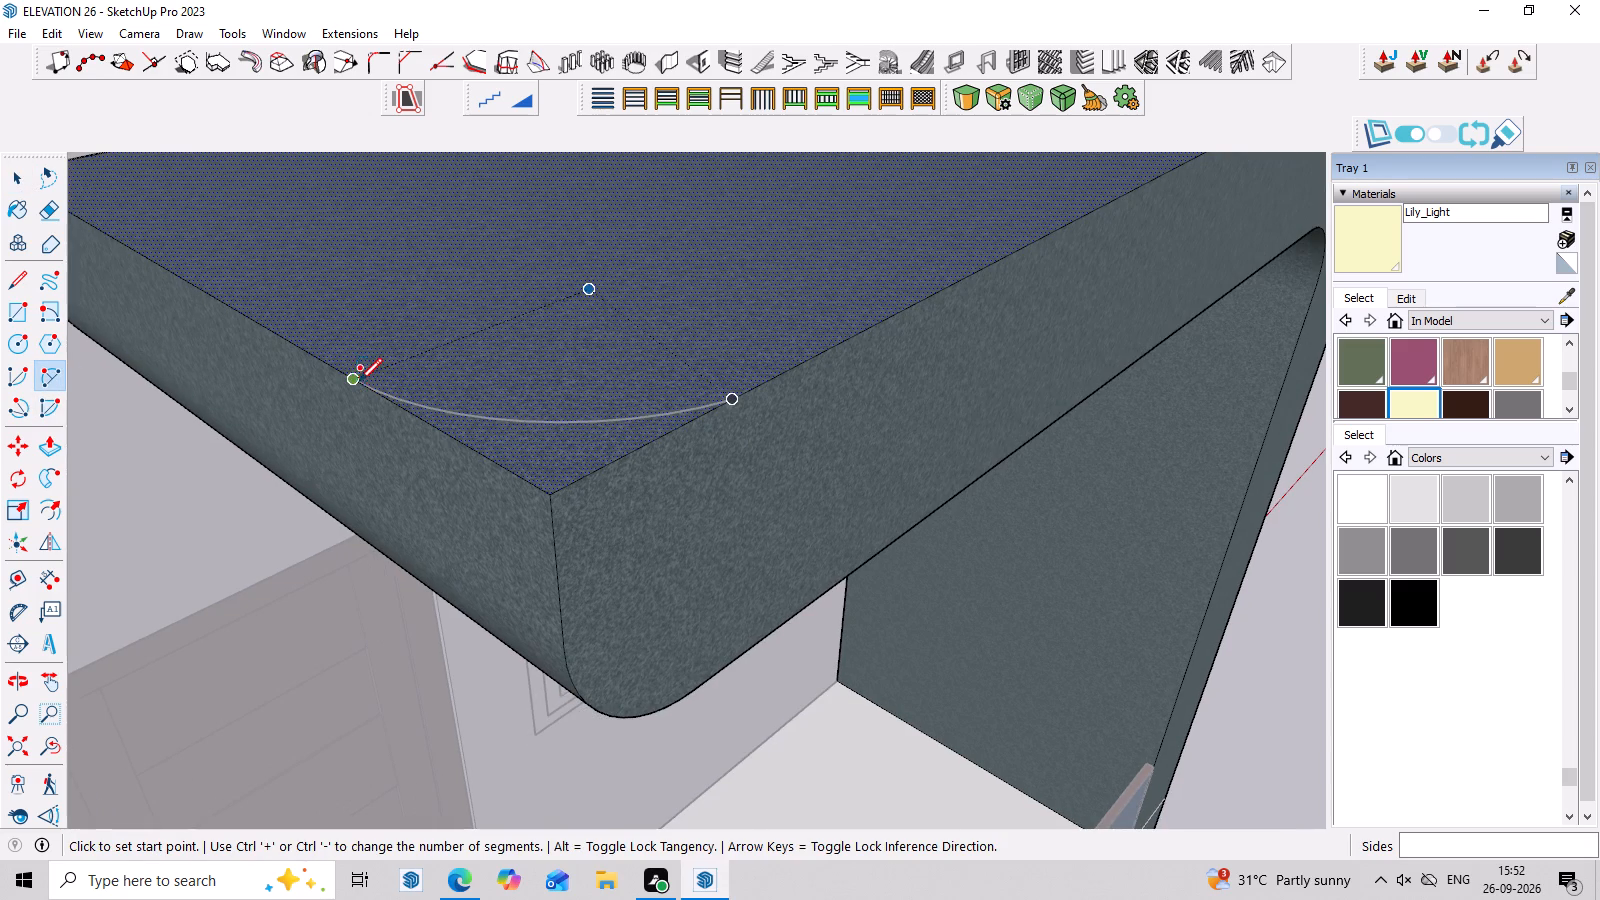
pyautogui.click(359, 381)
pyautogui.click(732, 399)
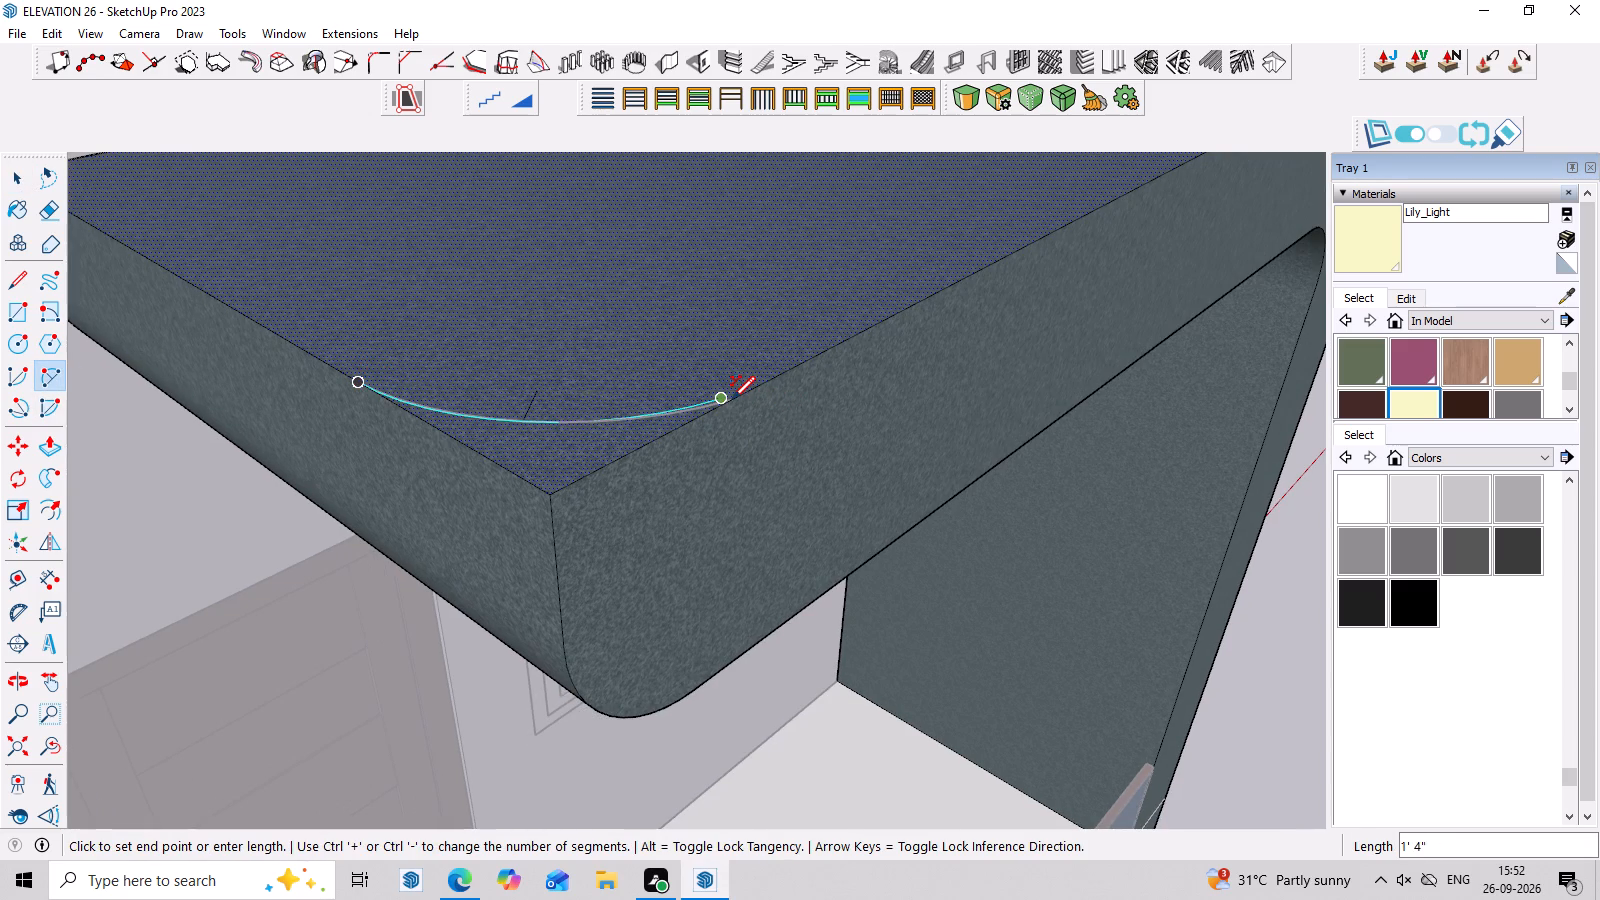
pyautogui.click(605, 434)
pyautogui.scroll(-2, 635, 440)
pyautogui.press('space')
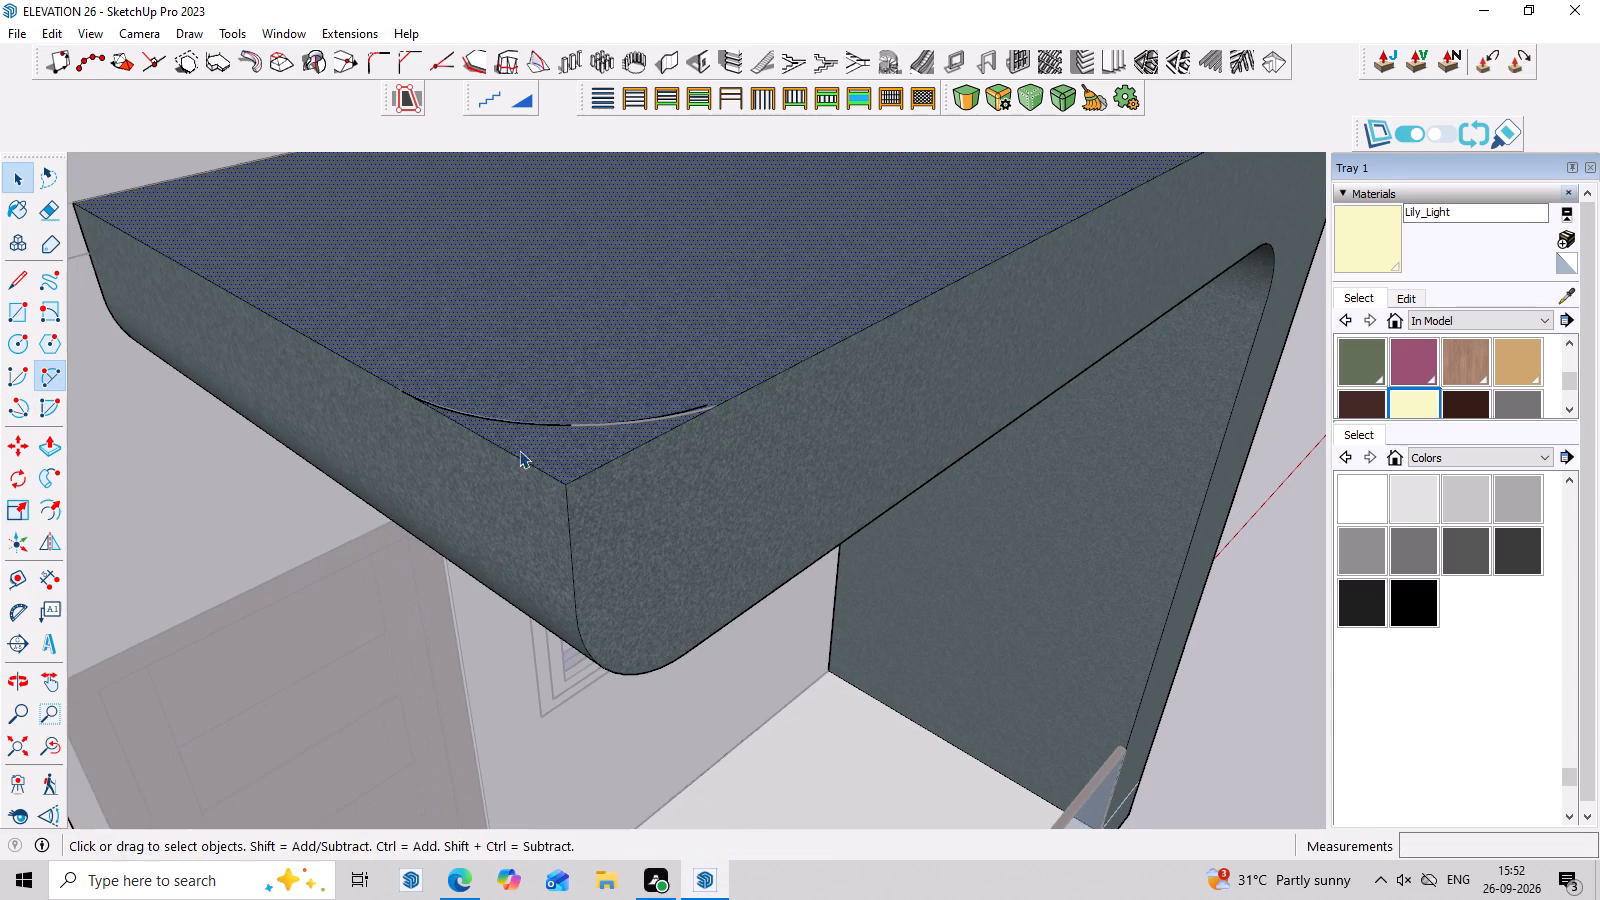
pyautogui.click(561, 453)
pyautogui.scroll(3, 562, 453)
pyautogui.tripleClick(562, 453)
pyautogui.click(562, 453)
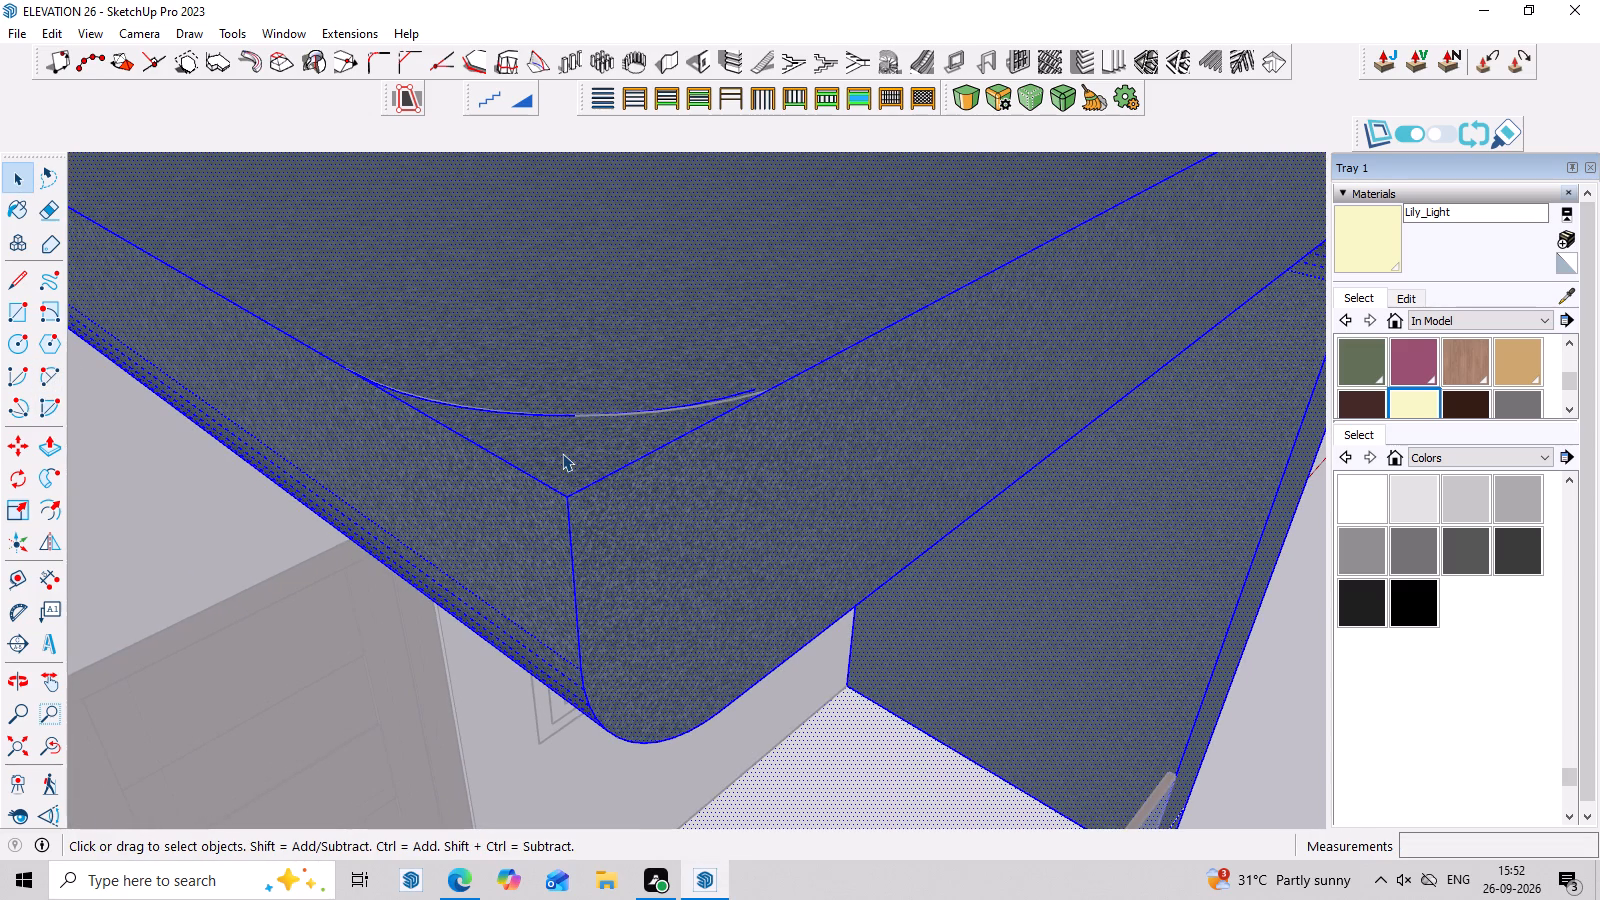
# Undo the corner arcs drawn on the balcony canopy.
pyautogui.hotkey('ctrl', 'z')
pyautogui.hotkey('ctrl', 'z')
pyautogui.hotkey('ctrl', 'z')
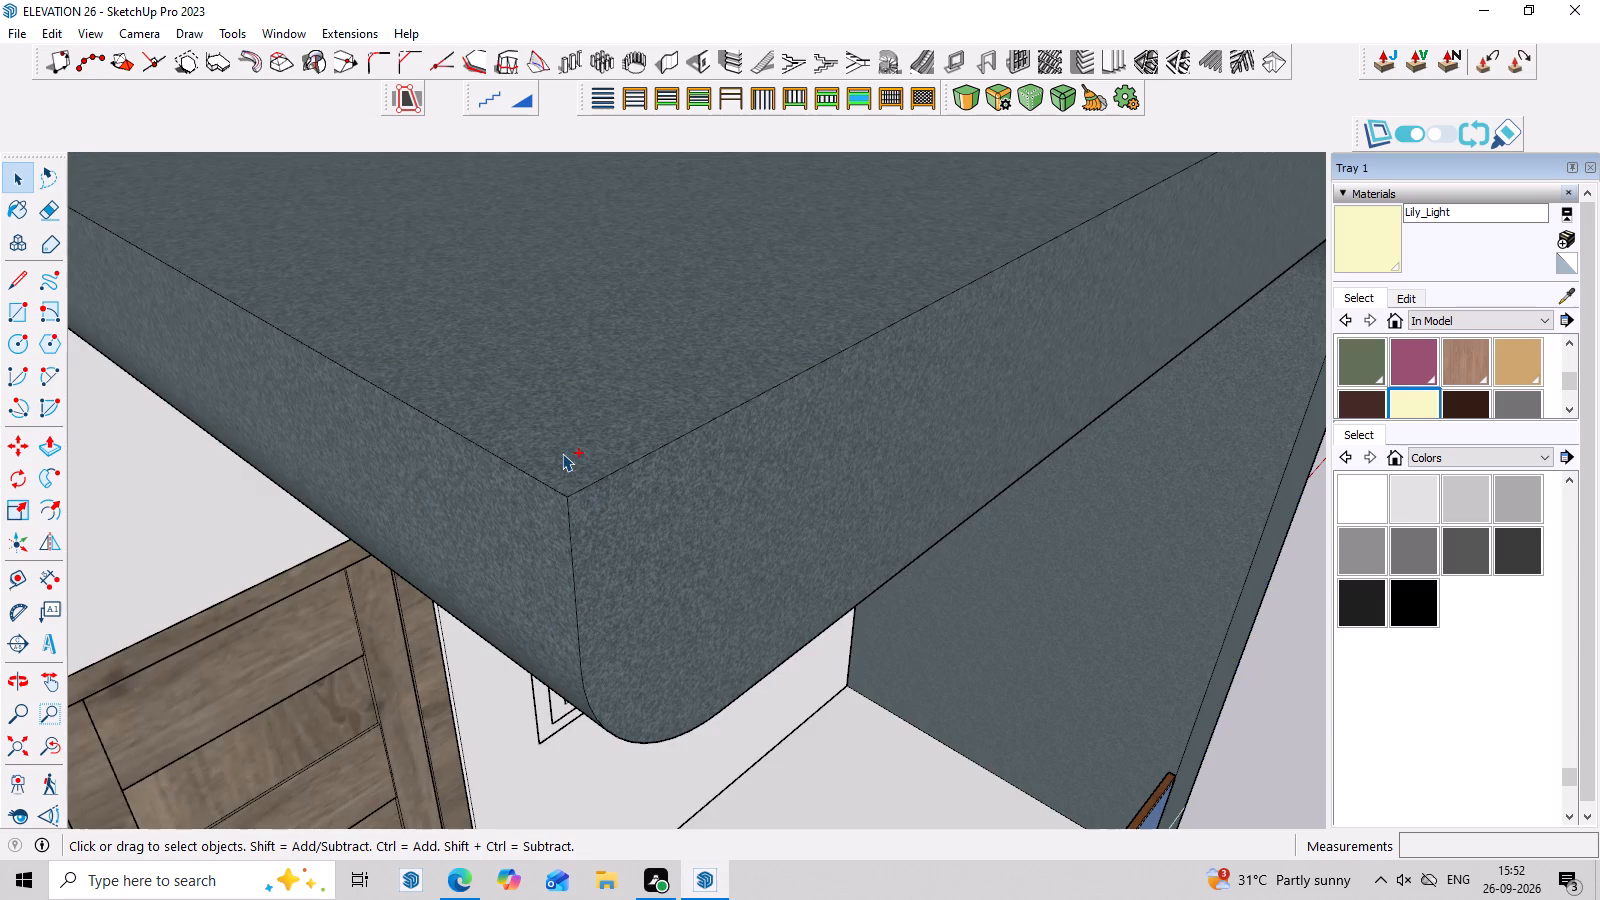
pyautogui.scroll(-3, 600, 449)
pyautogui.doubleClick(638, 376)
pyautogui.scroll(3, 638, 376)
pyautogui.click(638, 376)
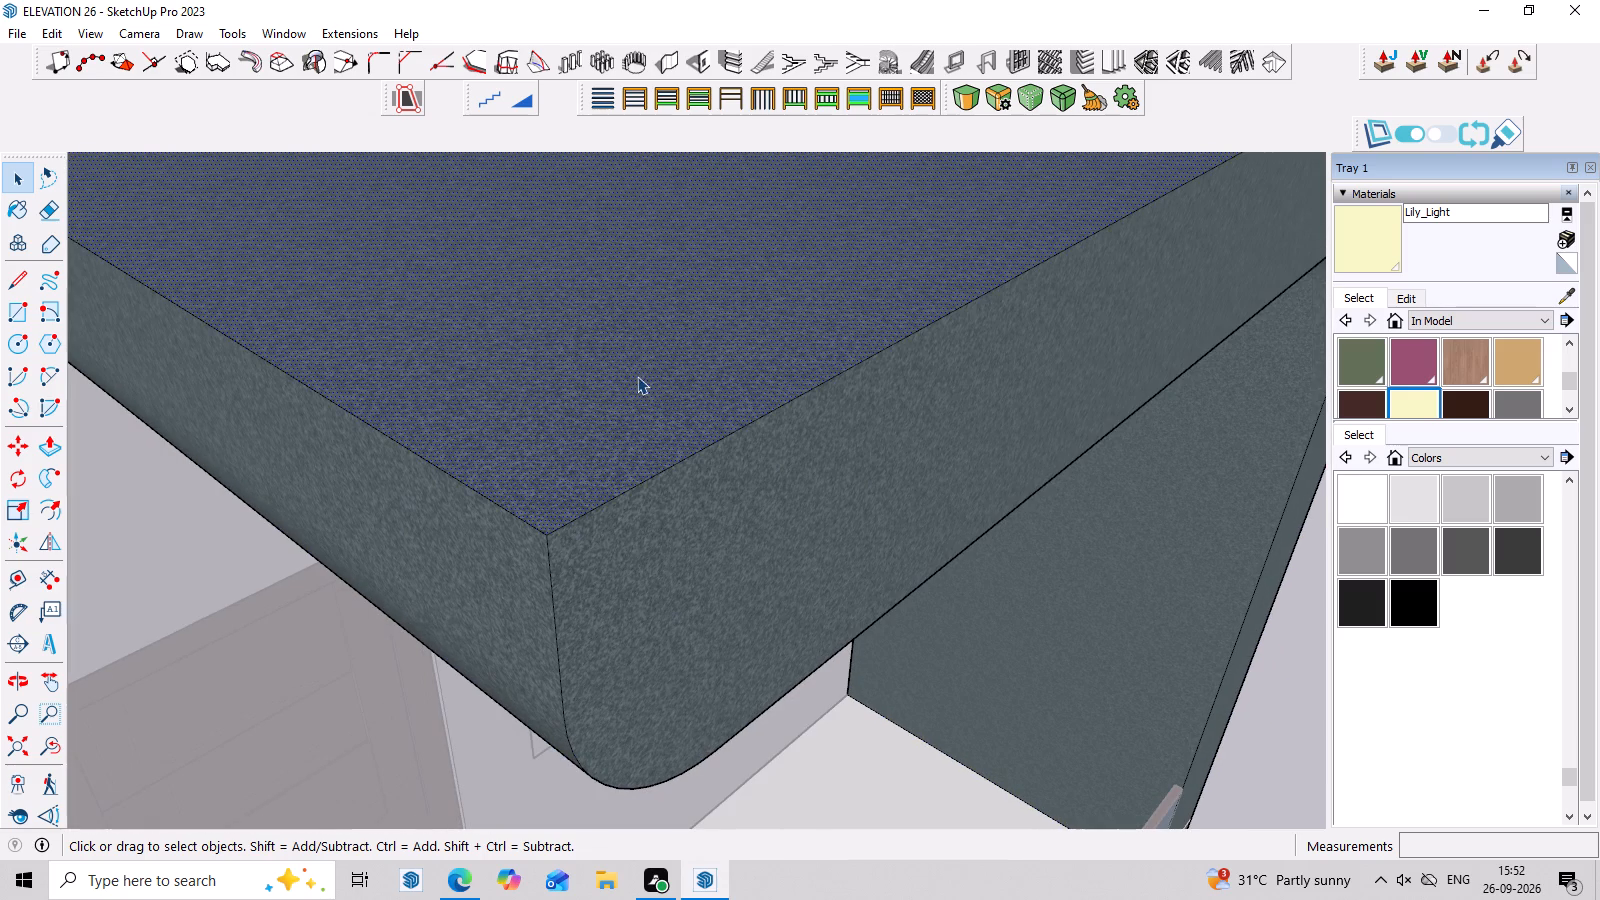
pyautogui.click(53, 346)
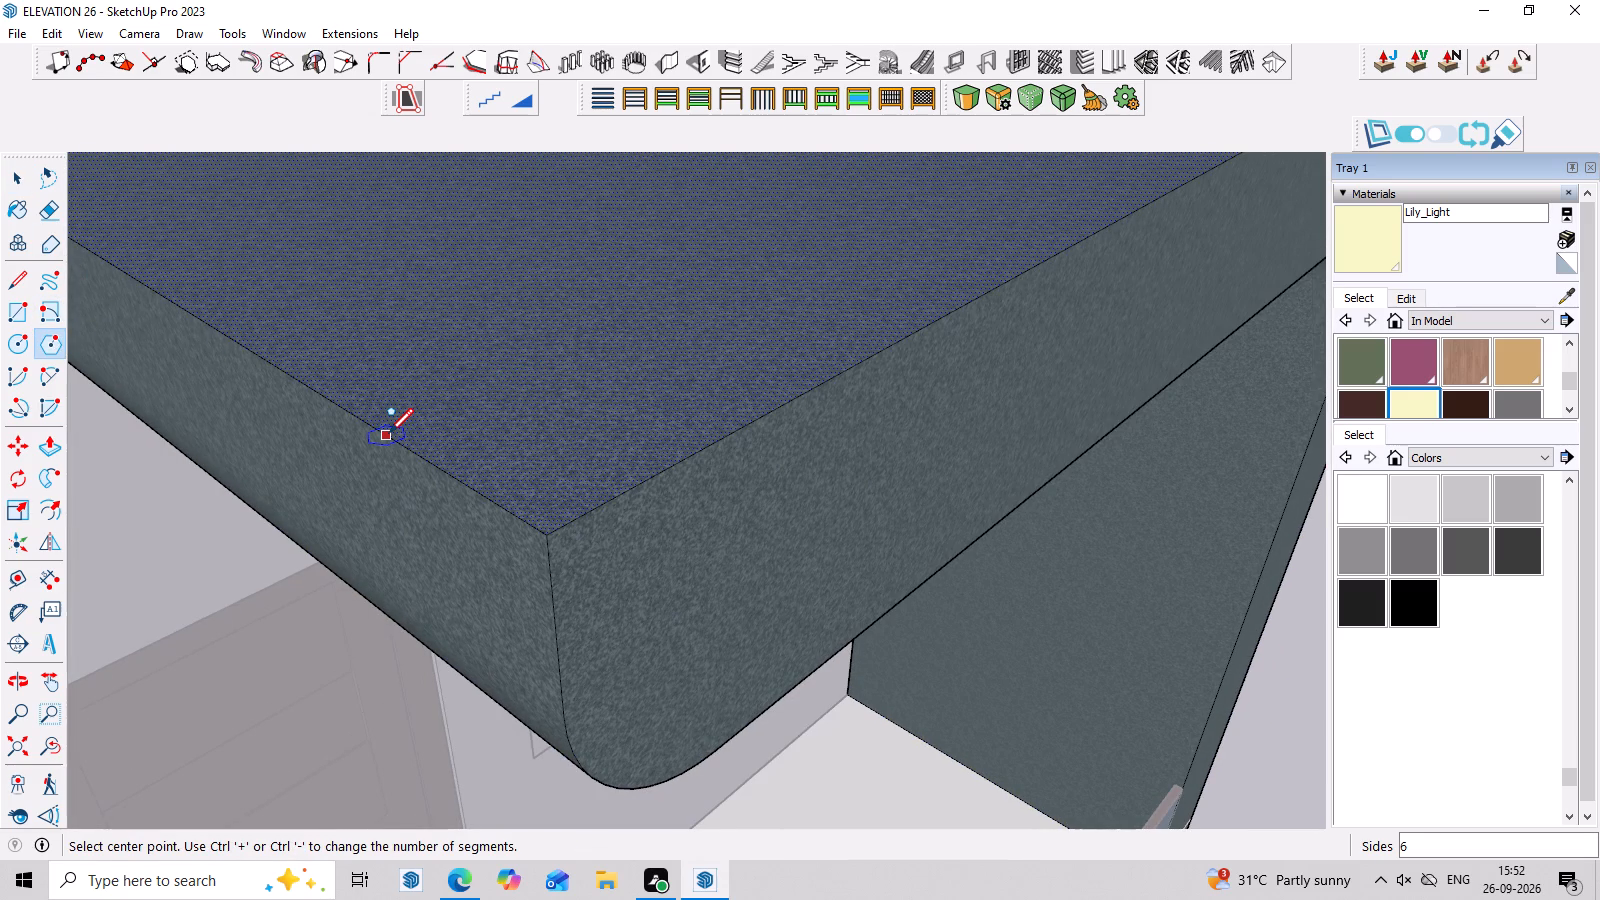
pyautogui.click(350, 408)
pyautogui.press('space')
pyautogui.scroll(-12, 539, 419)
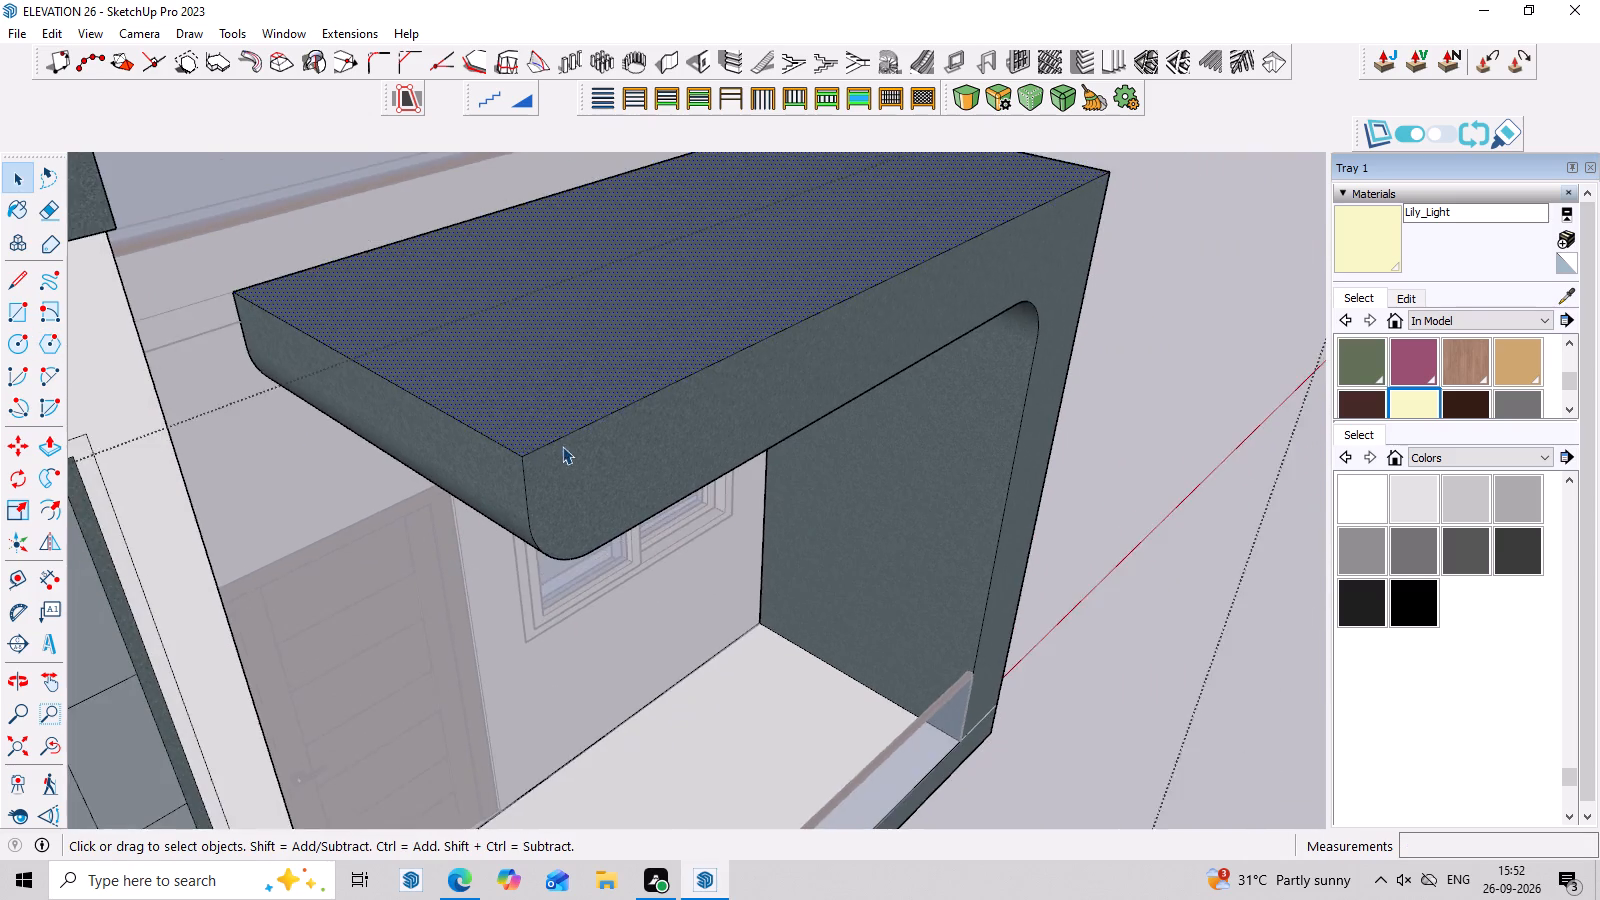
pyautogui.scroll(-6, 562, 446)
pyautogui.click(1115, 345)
# Examine the balcony canopy and its frame against the front facade from several angles.
pyautogui.moveTo(1122, 432); pyautogui.dragTo(527, 278, button='middle')
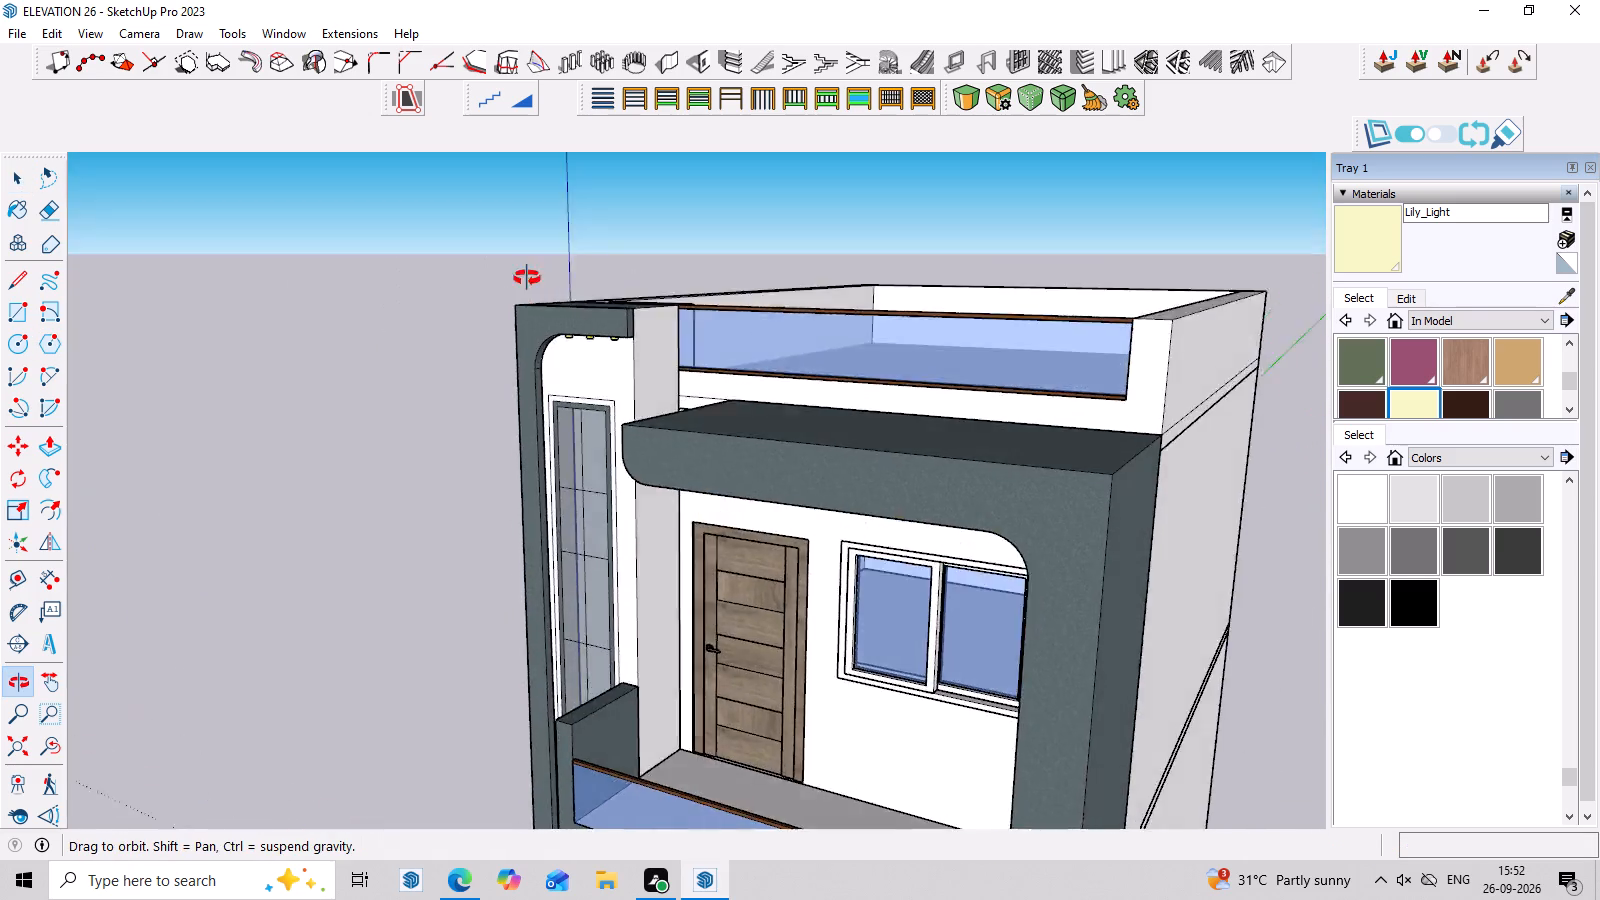
pyautogui.moveTo(527, 278); pyautogui.dragTo(649, 161, button='middle')
pyautogui.scroll(-7, 649, 165)
pyautogui.moveTo(825, 476); pyautogui.dragTo(965, 544, button='middle')
pyautogui.scroll(2, 965, 541)
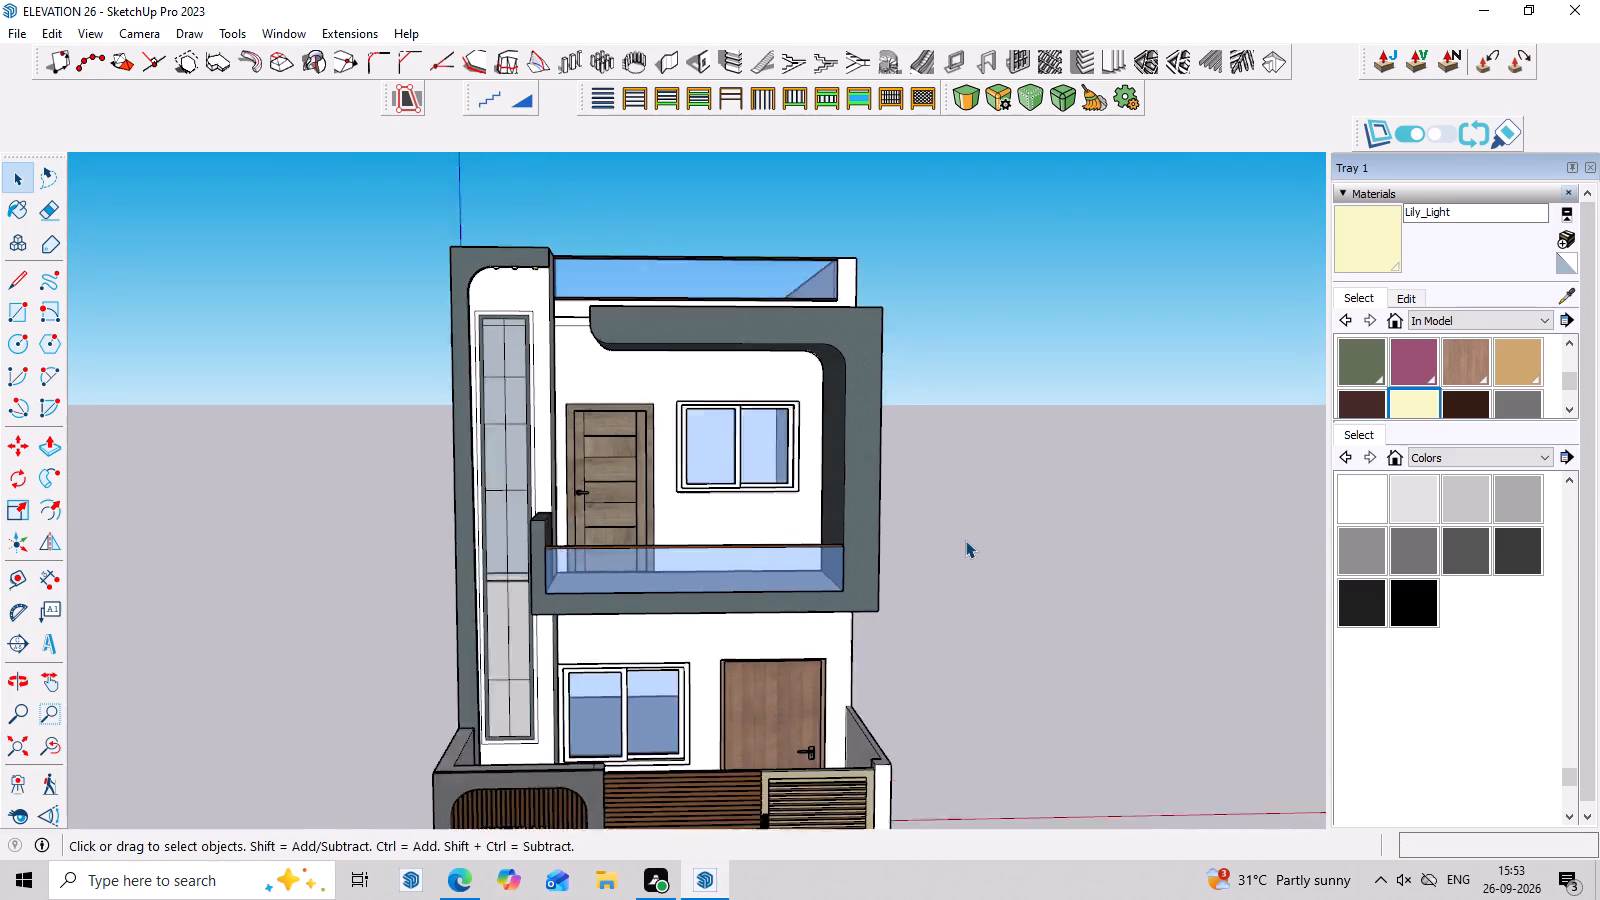
pyautogui.scroll(1, 965, 540)
pyautogui.moveTo(965, 540); pyautogui.dragTo(1183, 732, button='middle')
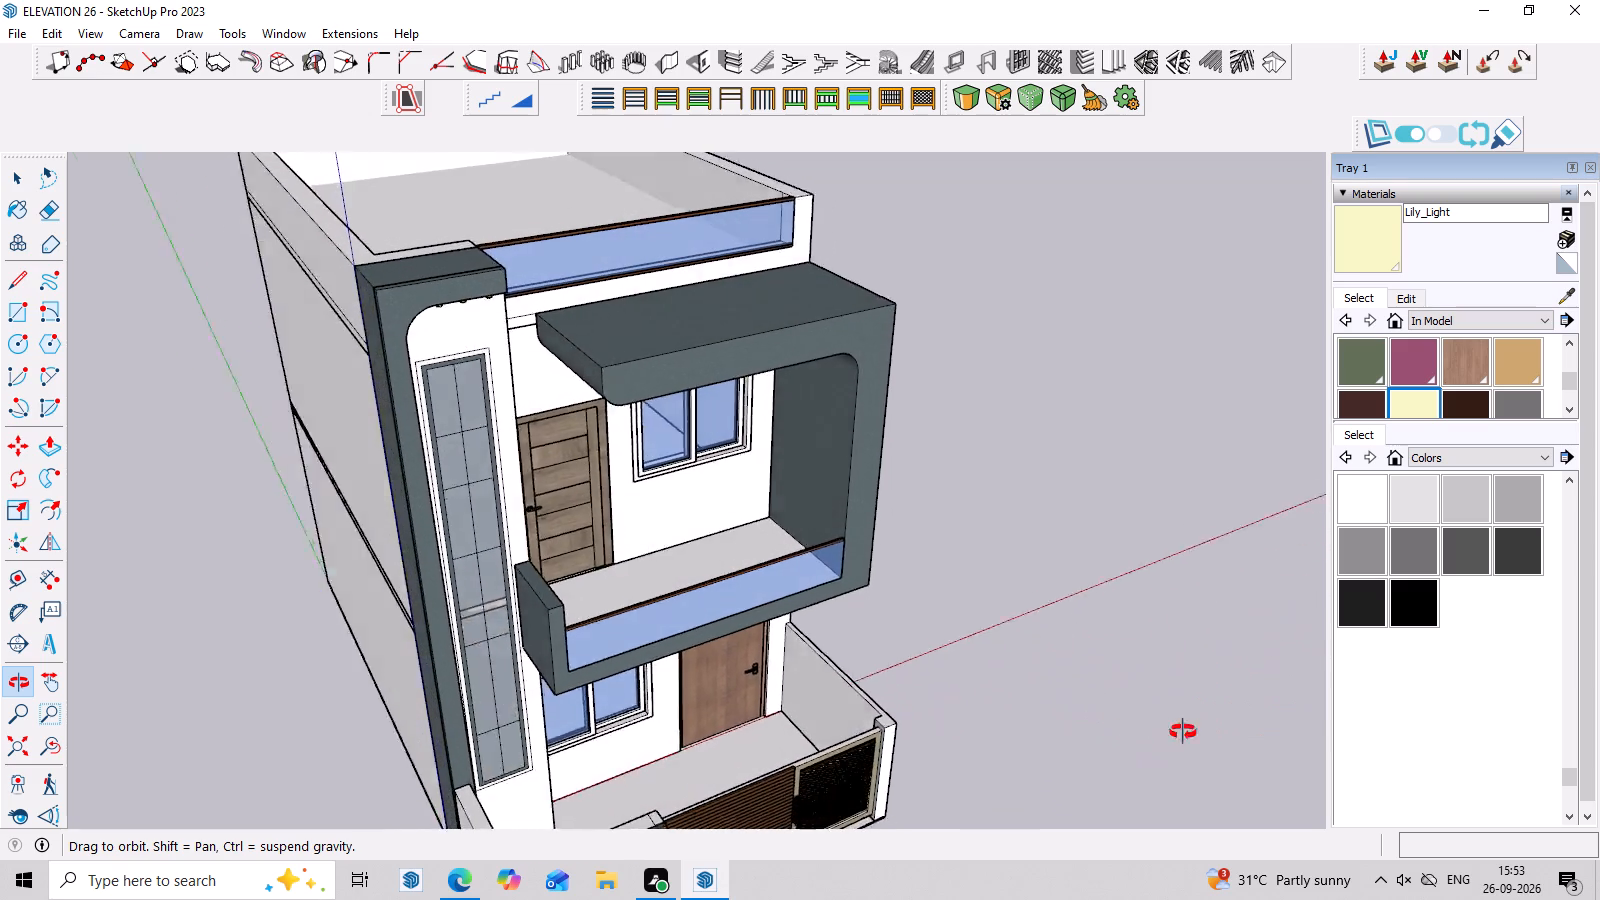
pyautogui.moveTo(1183, 732); pyautogui.dragTo(1305, 706, button='middle')
pyautogui.scroll(7, 742, 447)
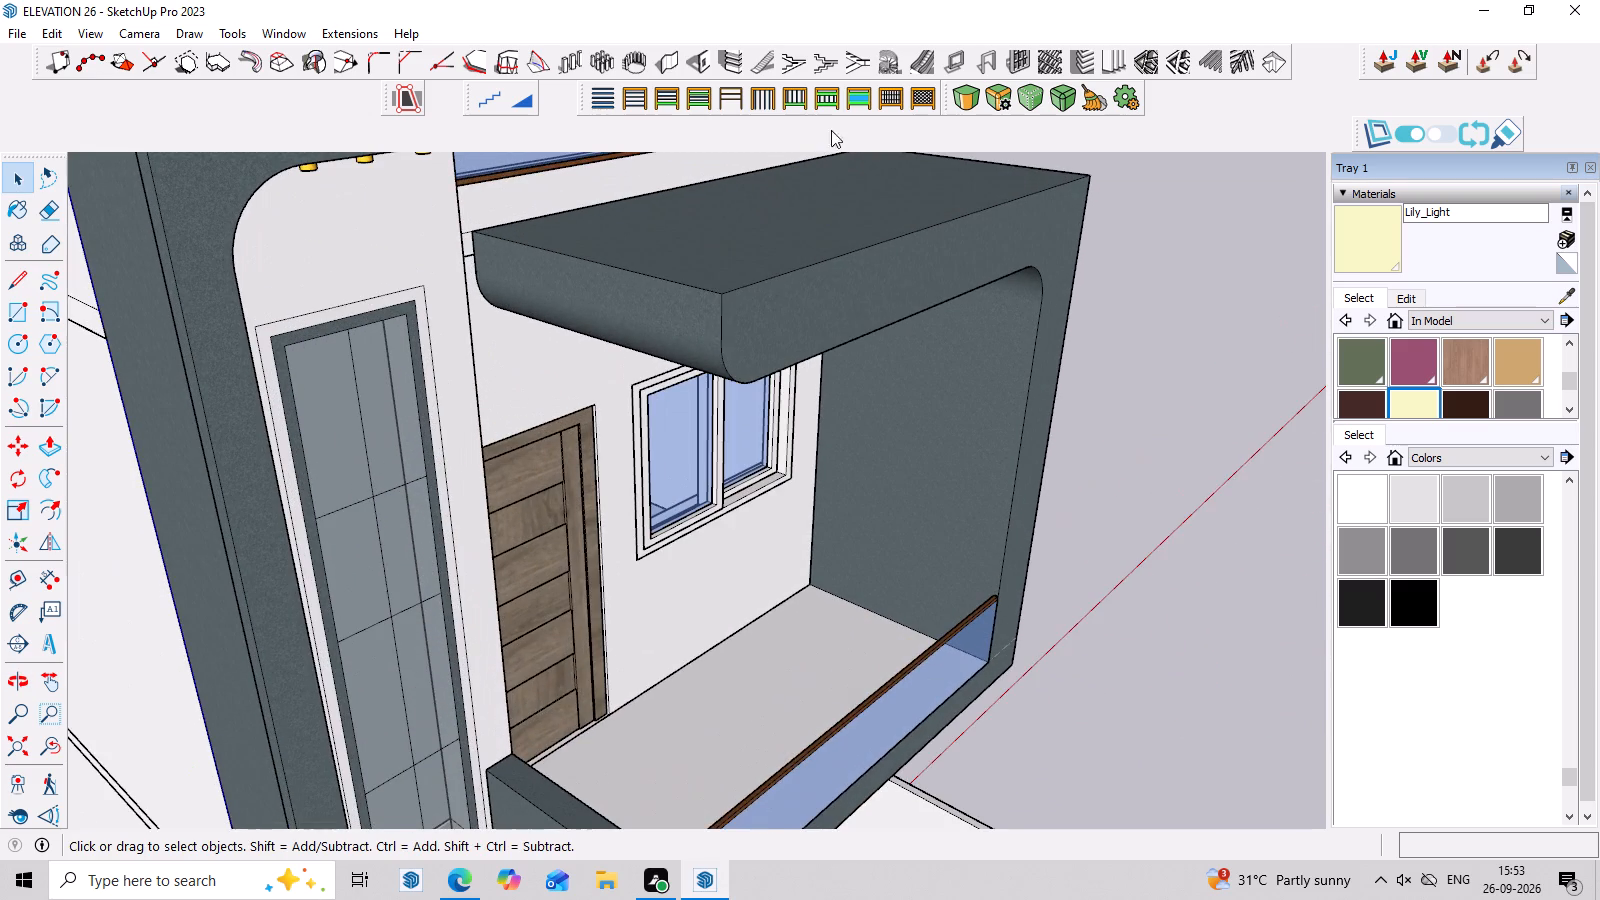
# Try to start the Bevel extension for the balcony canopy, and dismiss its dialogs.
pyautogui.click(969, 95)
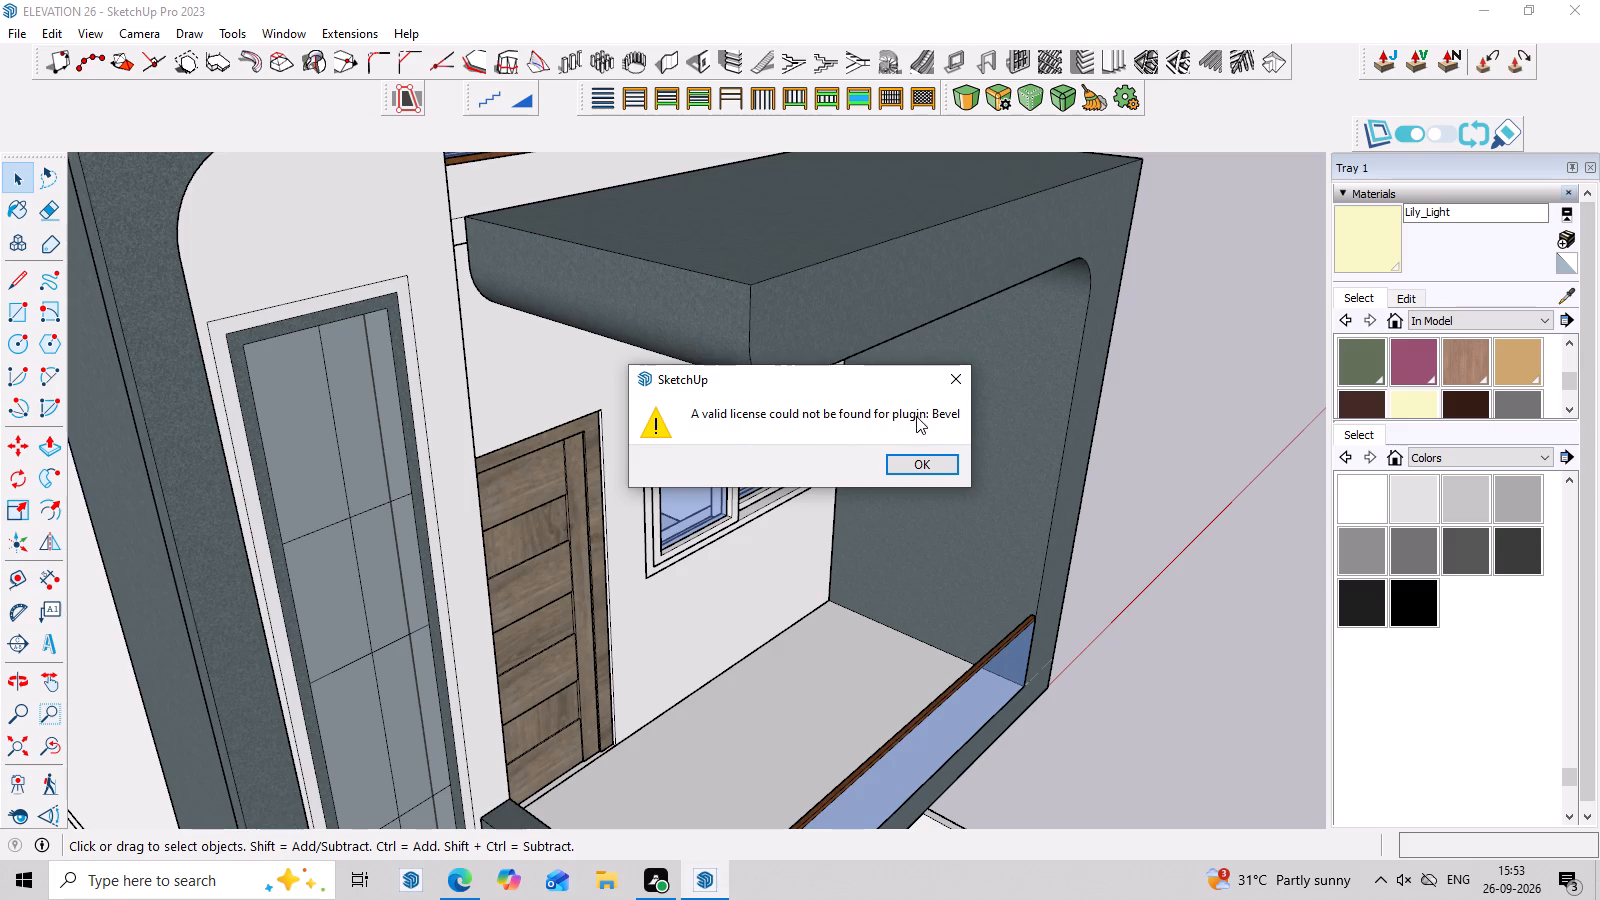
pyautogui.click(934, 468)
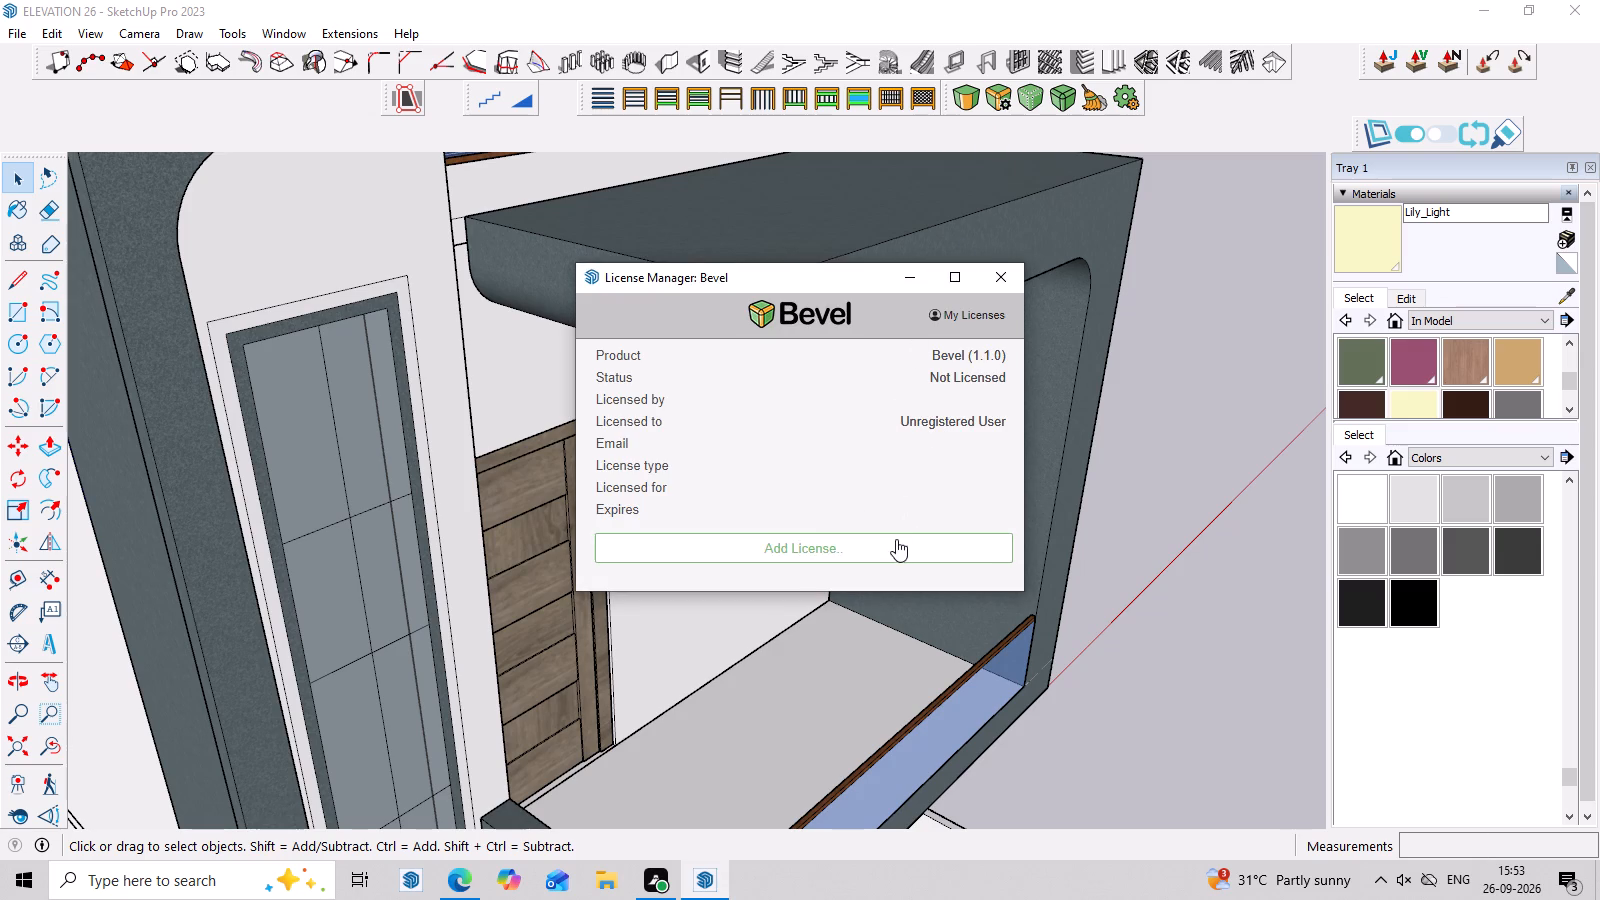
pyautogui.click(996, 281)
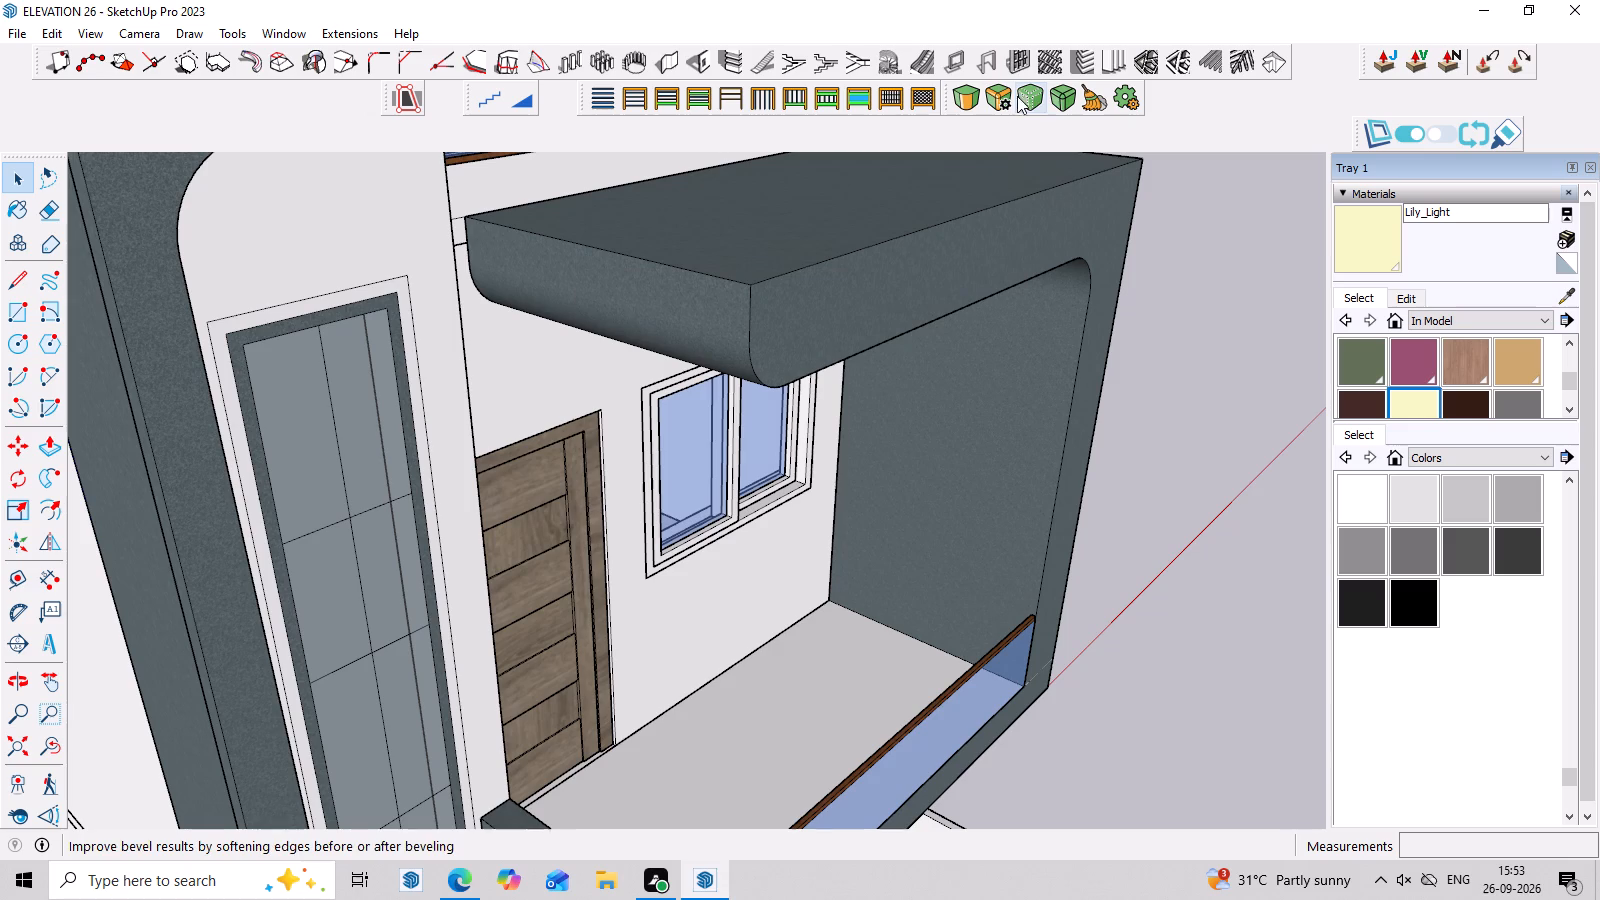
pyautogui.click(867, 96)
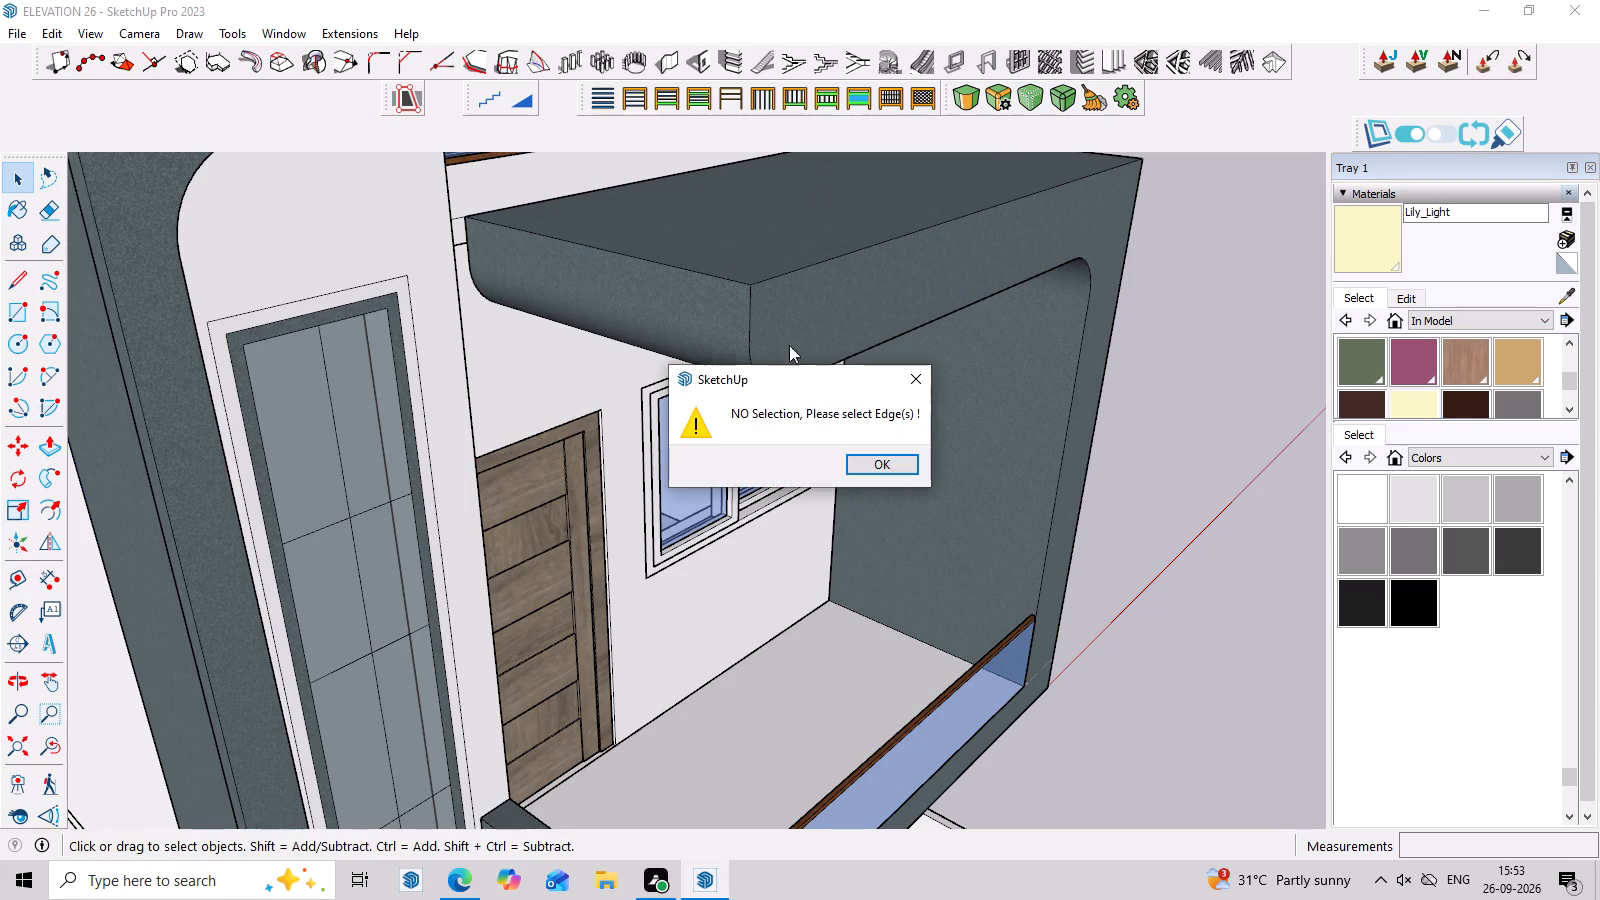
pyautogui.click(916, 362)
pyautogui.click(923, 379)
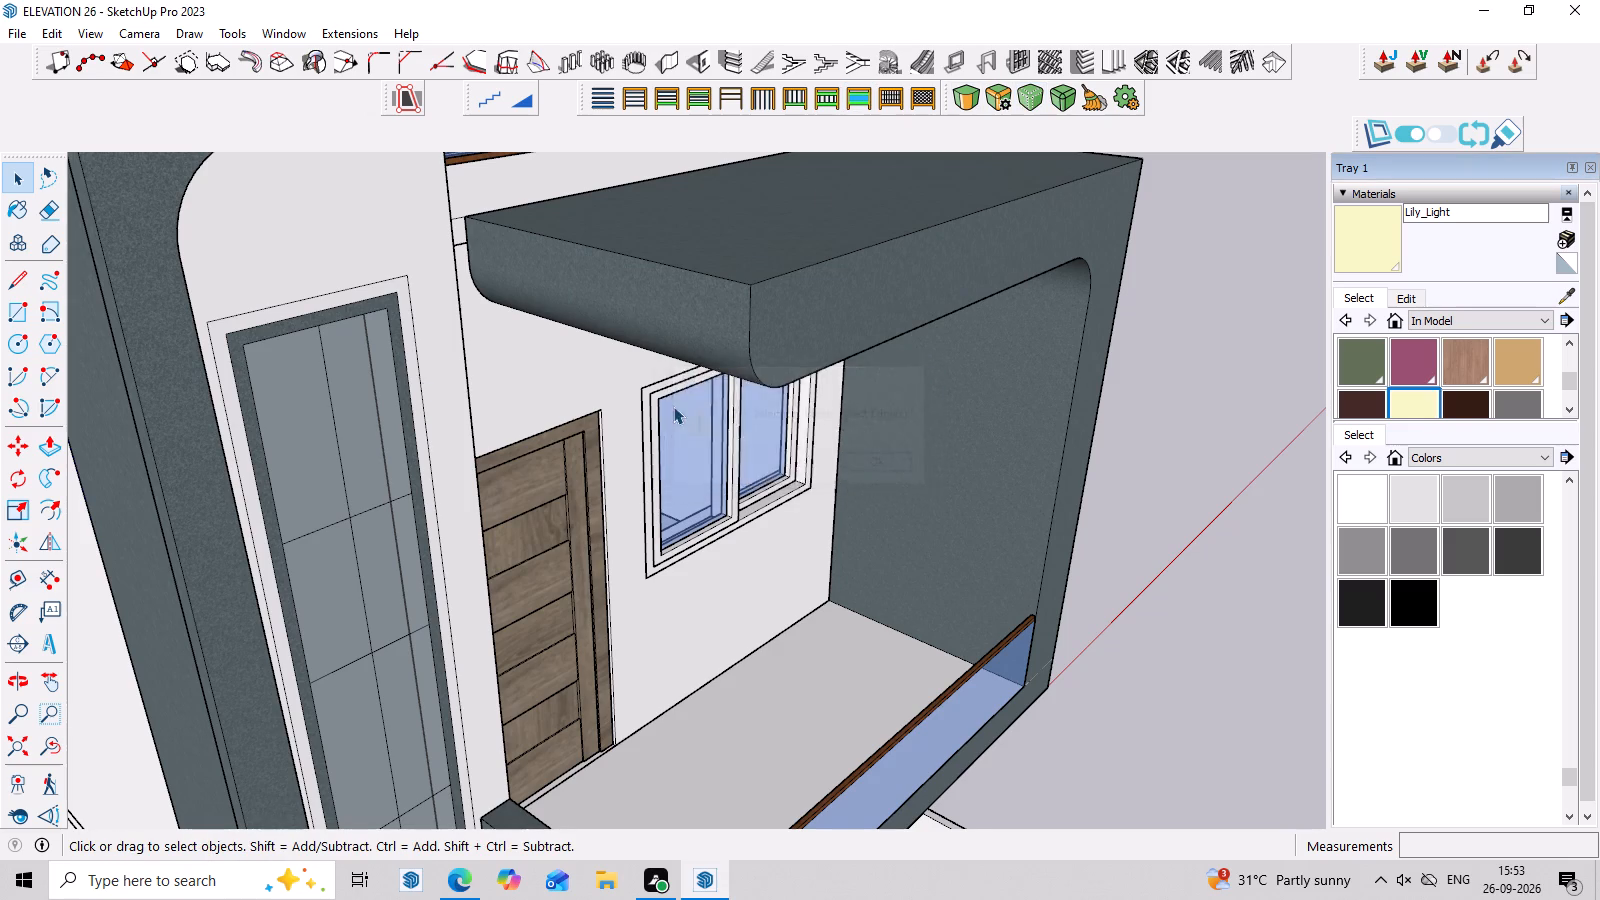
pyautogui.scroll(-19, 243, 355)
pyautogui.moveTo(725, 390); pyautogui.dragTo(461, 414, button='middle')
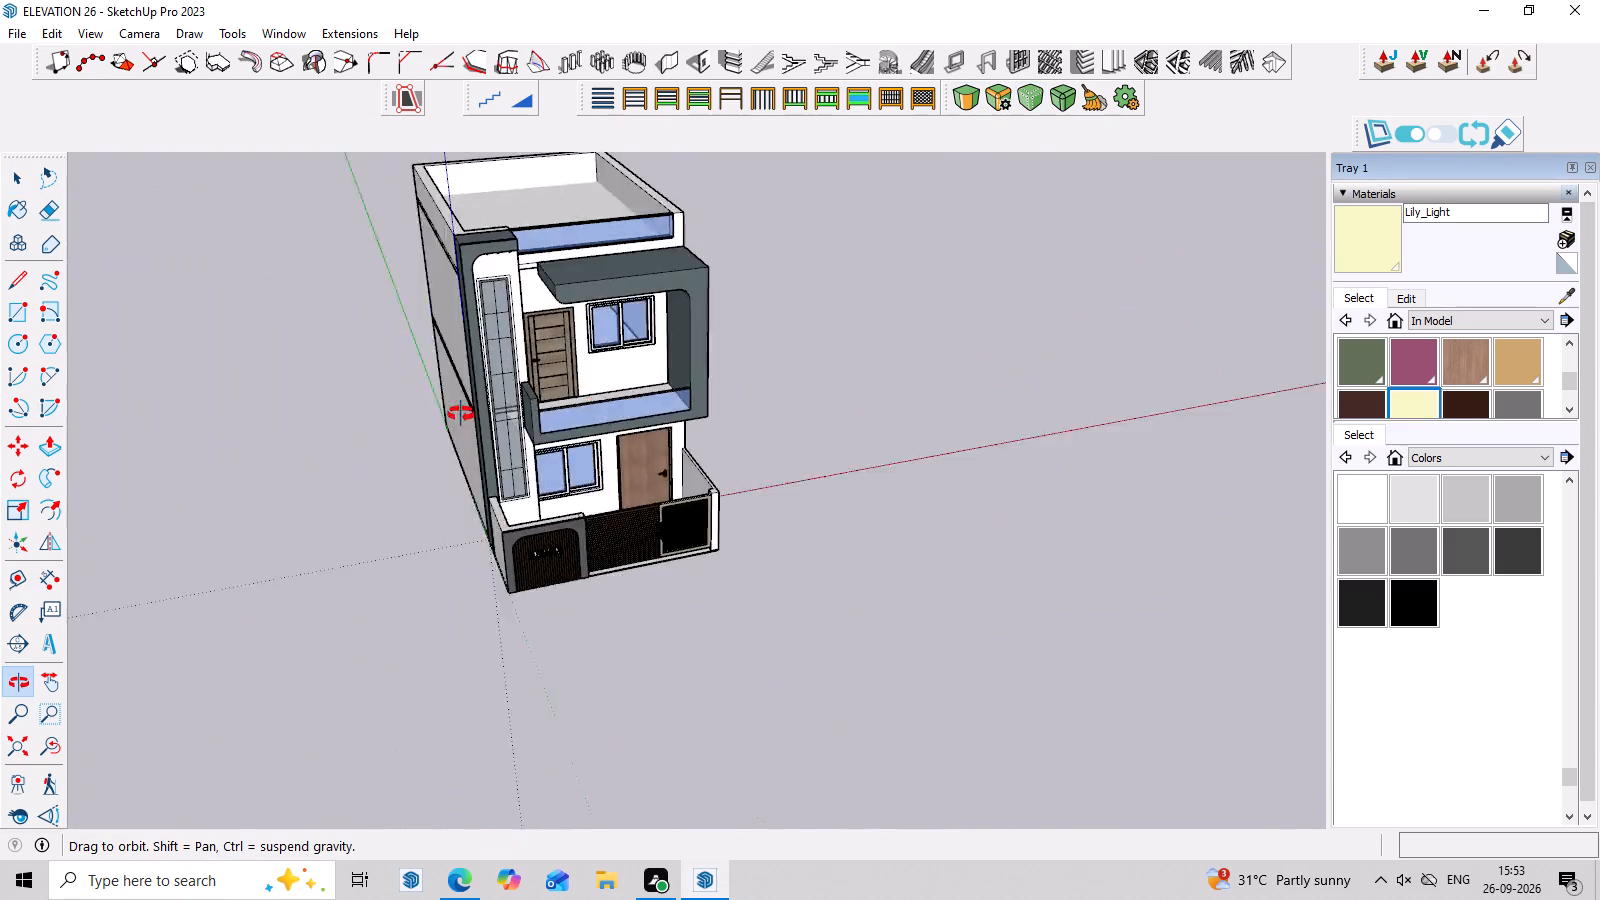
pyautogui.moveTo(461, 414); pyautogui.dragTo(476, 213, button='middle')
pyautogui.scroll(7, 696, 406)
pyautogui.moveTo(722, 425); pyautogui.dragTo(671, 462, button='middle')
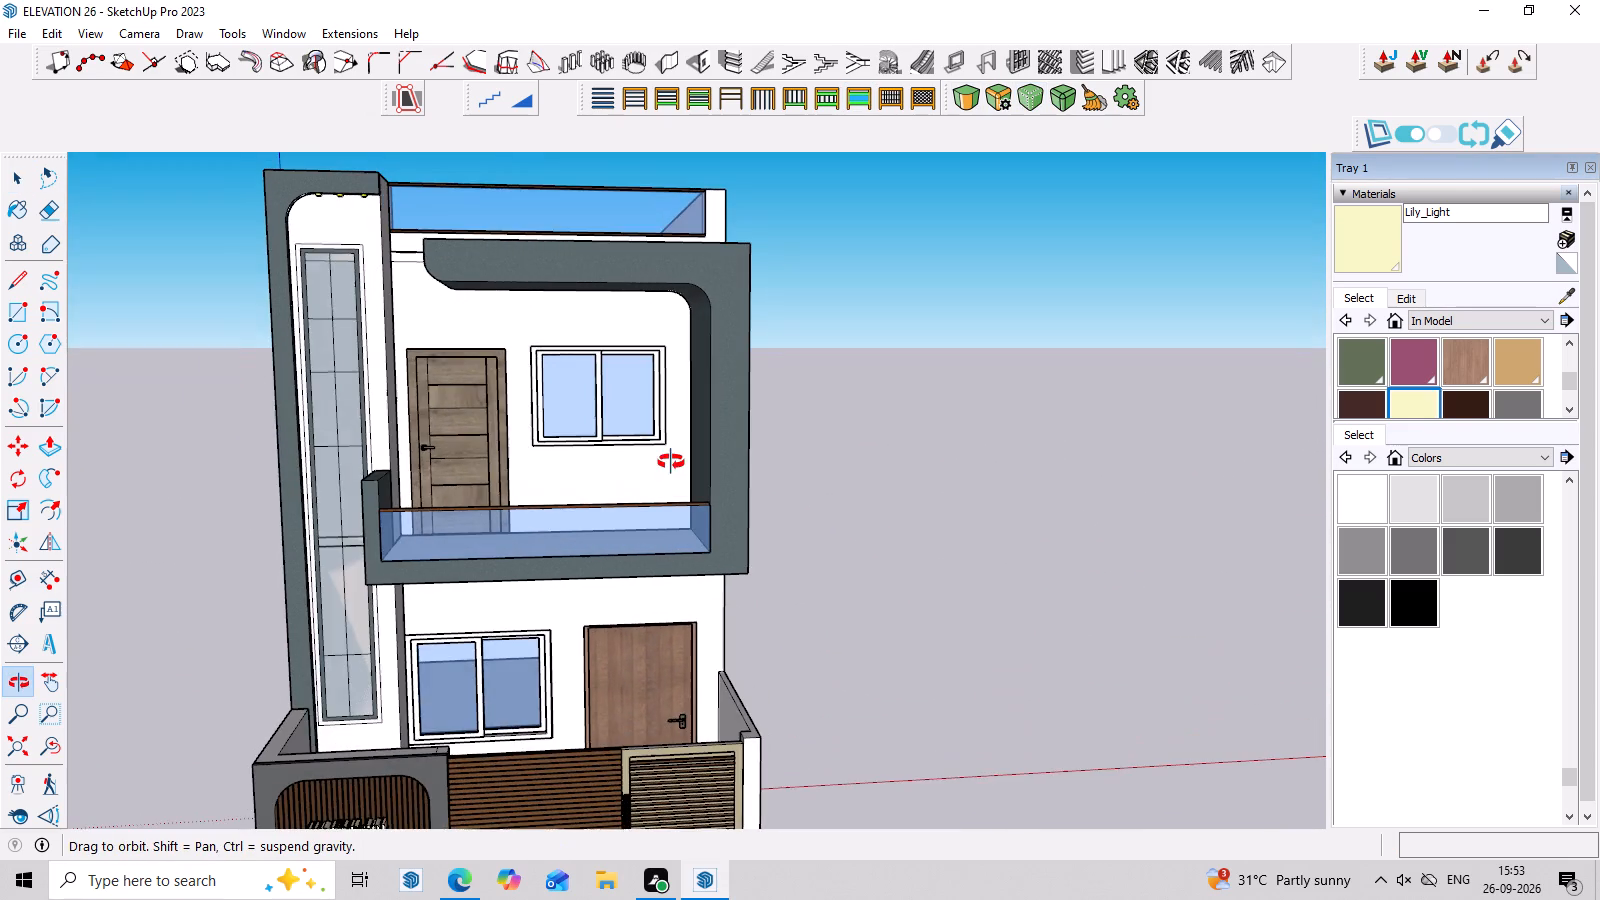
# Examine the front facade, balcony canopy and boundary wall with the HOUSE 301 sign from several angles.
pyautogui.moveTo(671, 462); pyautogui.dragTo(530, 351, button='middle')
pyautogui.scroll(-5, 530, 351)
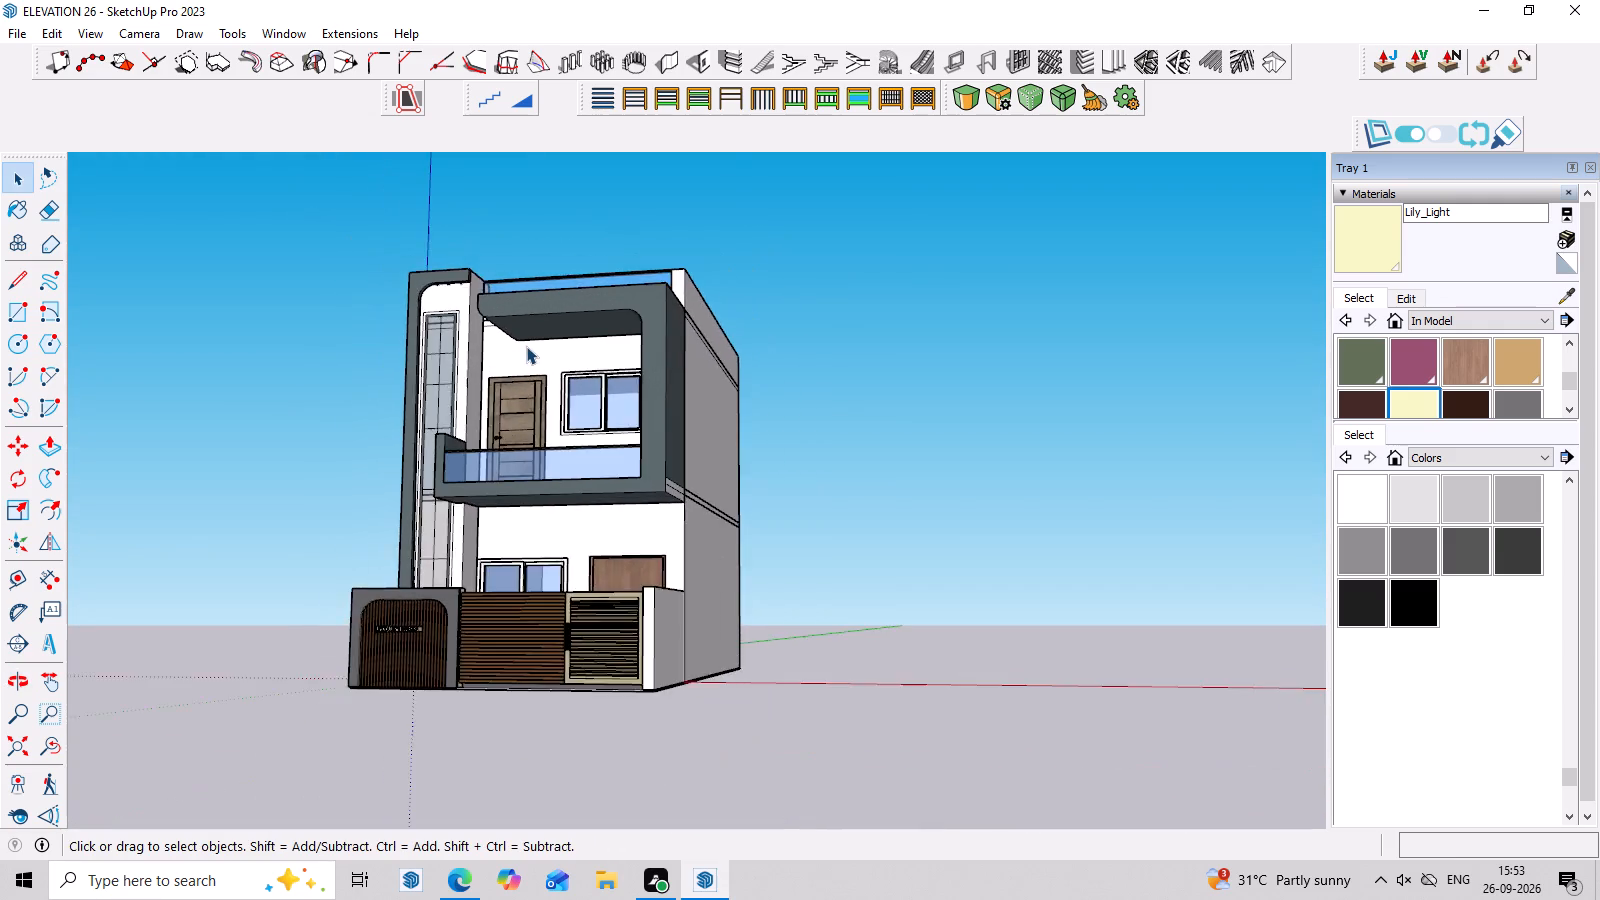
pyautogui.scroll(-6, 526, 346)
pyautogui.moveTo(710, 402); pyautogui.dragTo(778, 495, button='middle')
pyautogui.scroll(7, 528, 449)
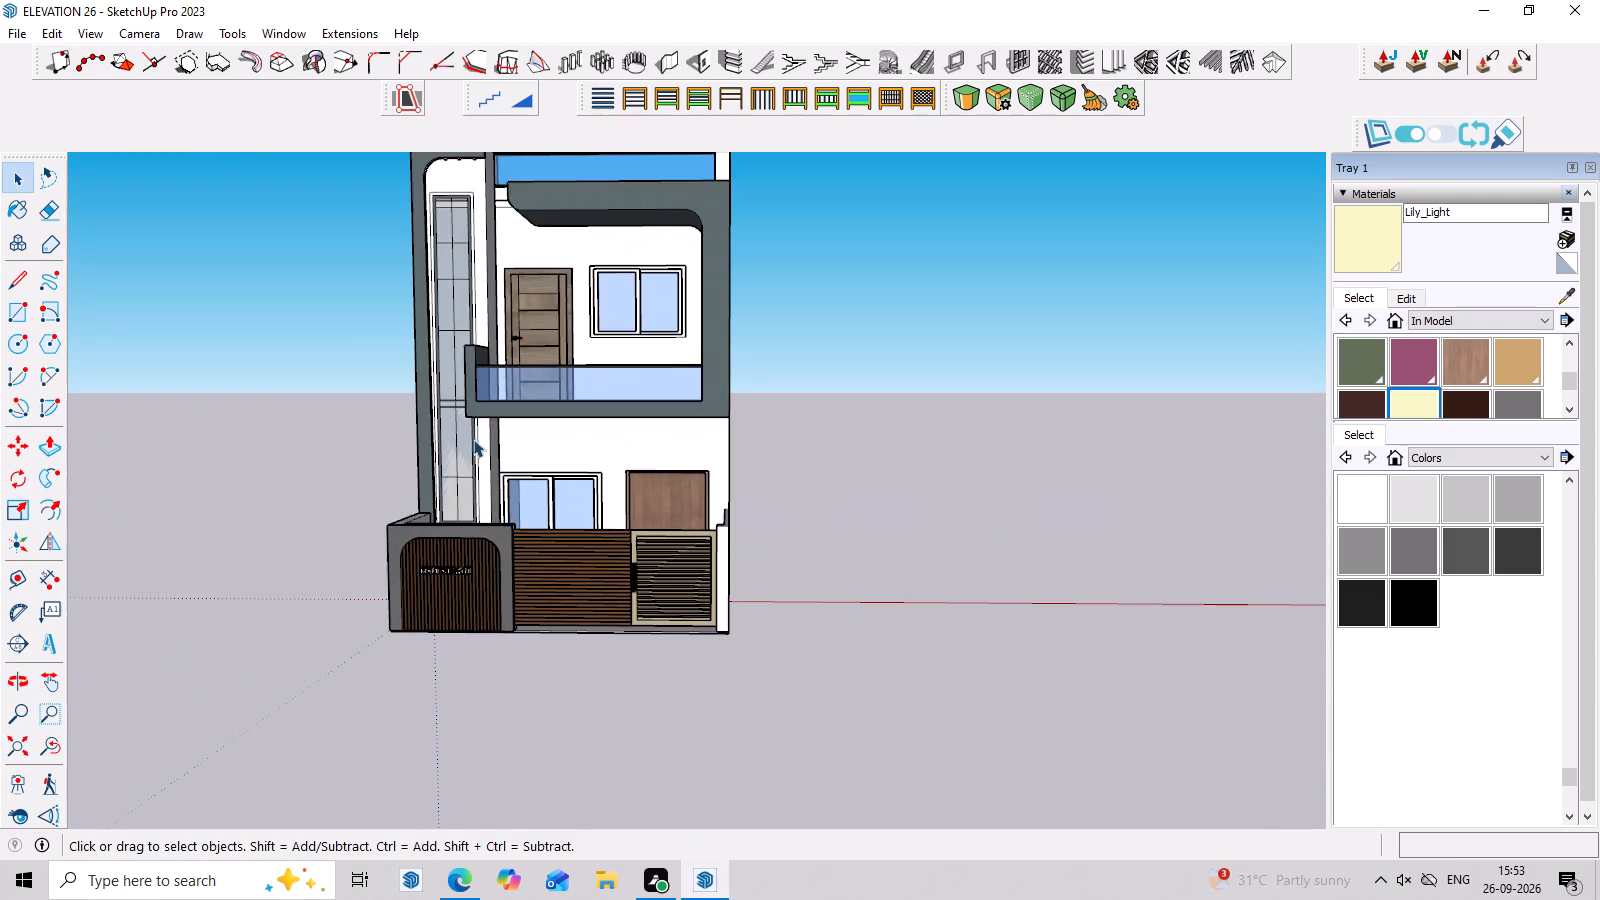
pyautogui.moveTo(473, 439); pyautogui.dragTo(652, 512, button='middle')
pyautogui.moveTo(647, 512); pyautogui.dragTo(400, 520, button='middle')
pyautogui.scroll(3, 400, 520)
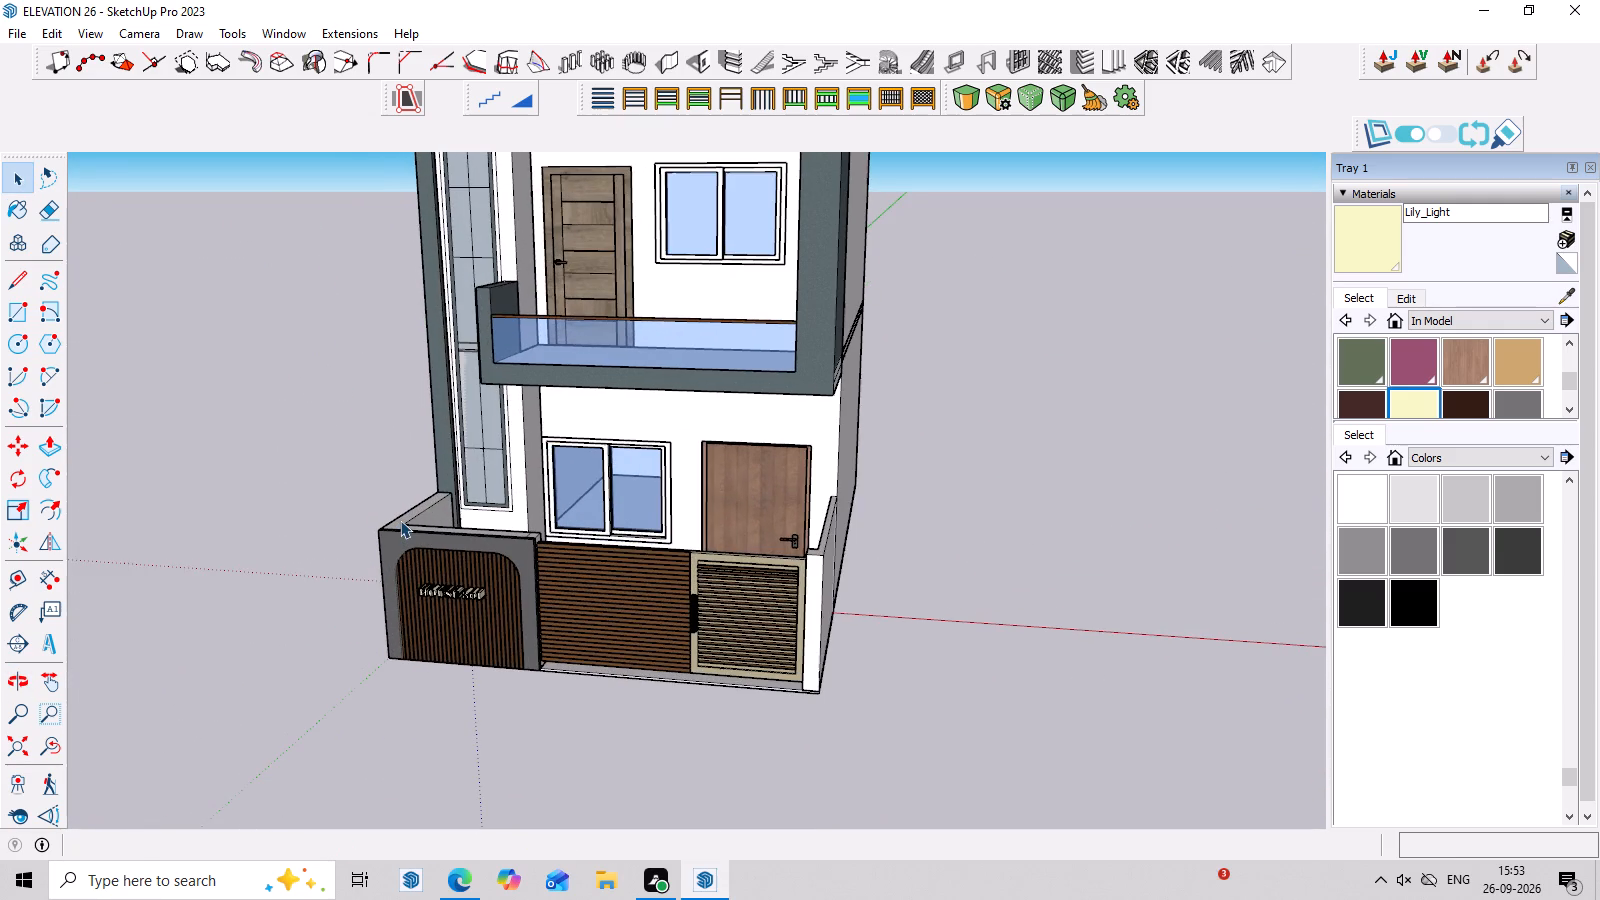
pyautogui.scroll(-4, 400, 515)
pyautogui.scroll(3, 414, 519)
pyautogui.scroll(4, 455, 641)
pyautogui.moveTo(497, 628); pyautogui.dragTo(617, 503, button='middle')
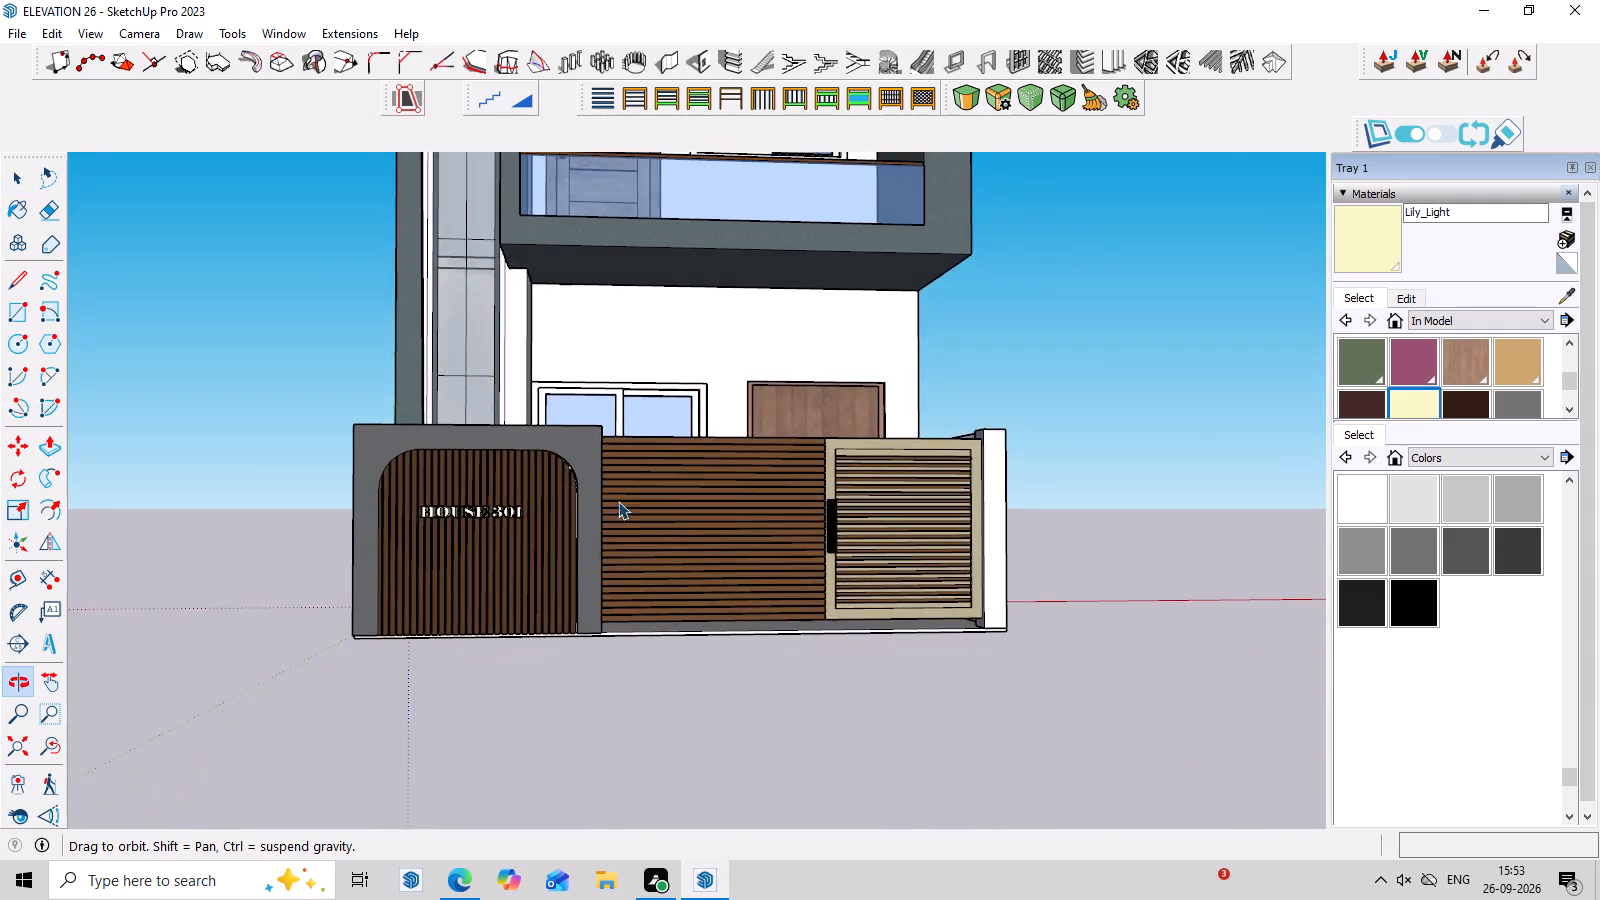
pyautogui.scroll(12, 372, 520)
pyautogui.scroll(-10, 431, 527)
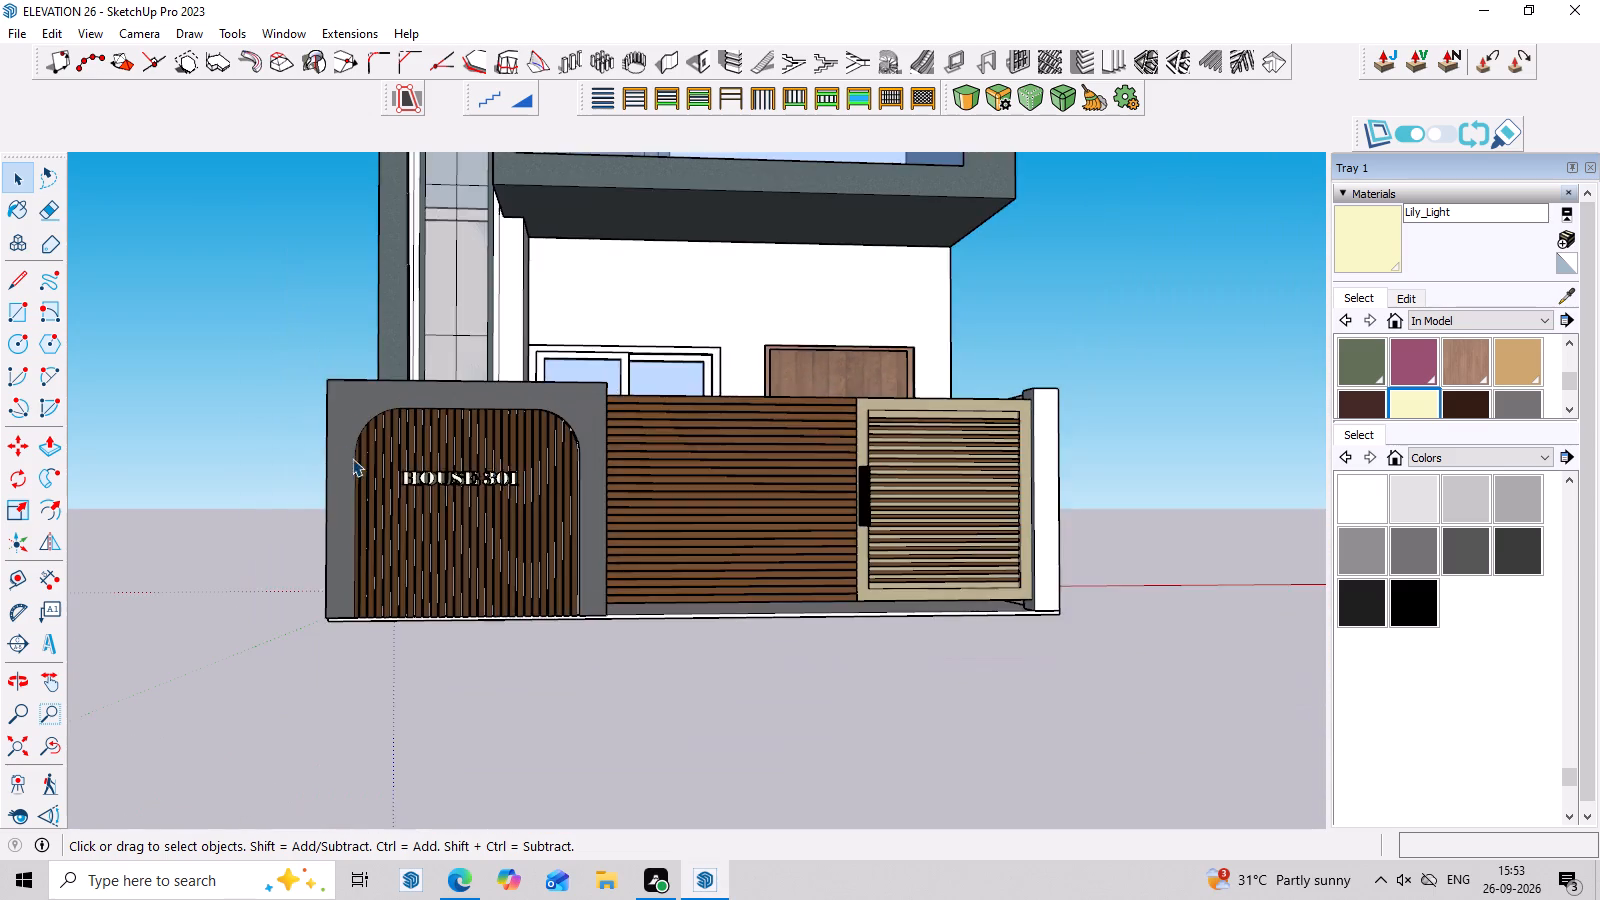
pyautogui.scroll(-13, 352, 458)
pyautogui.scroll(3, 1050, 202)
pyautogui.moveTo(978, 305); pyautogui.dragTo(958, 528, button='middle')
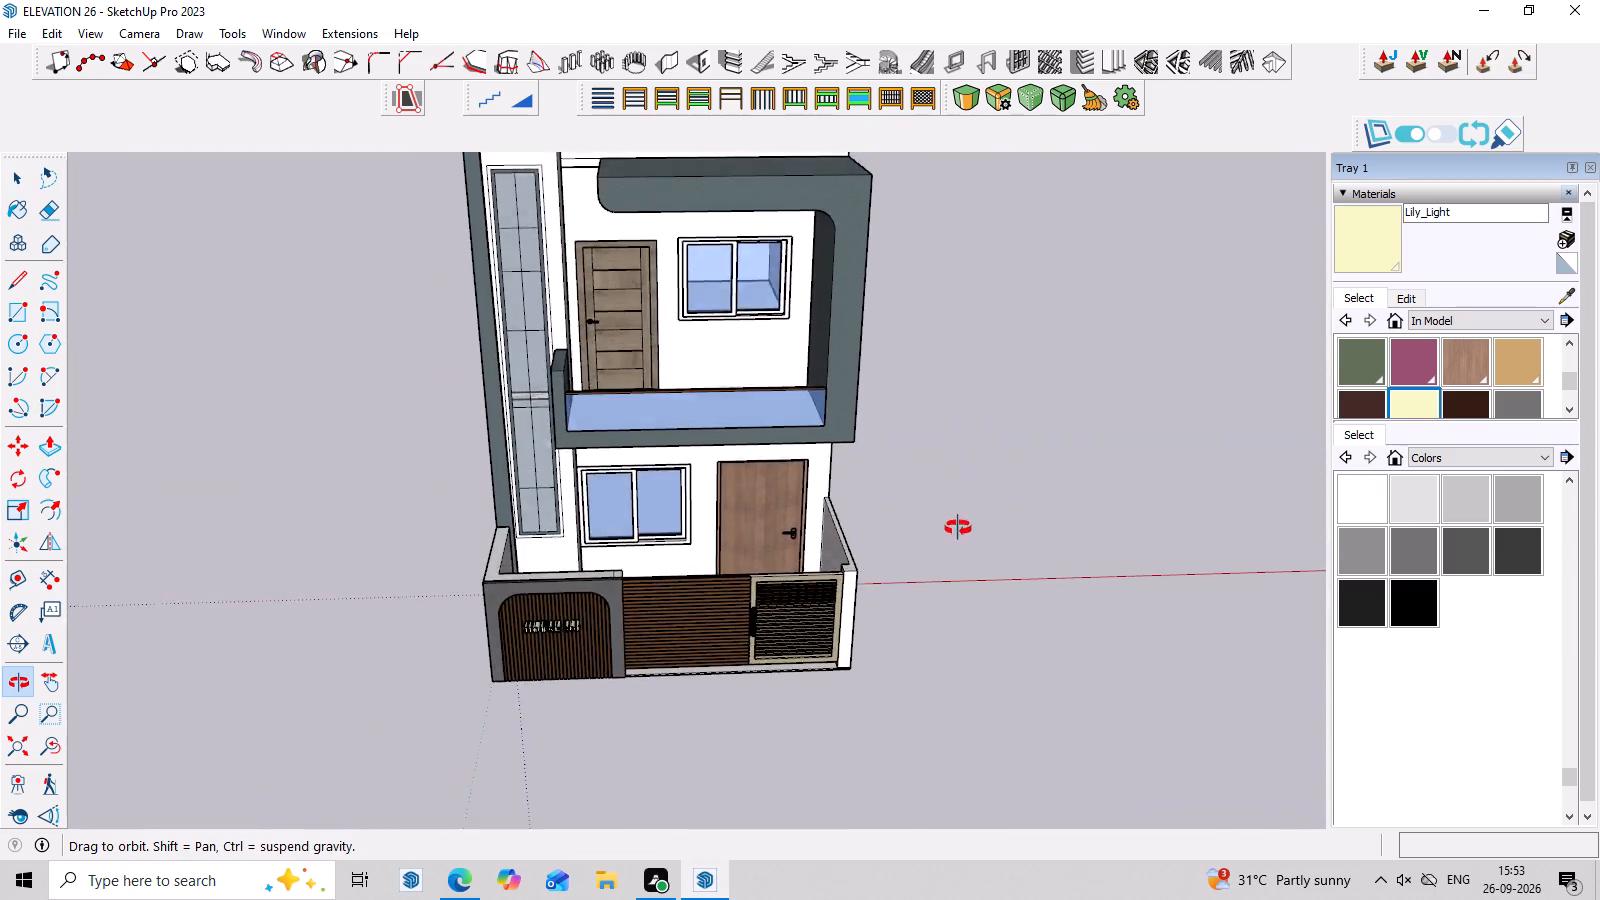
pyautogui.moveTo(958, 528); pyautogui.dragTo(918, 454, button='middle')
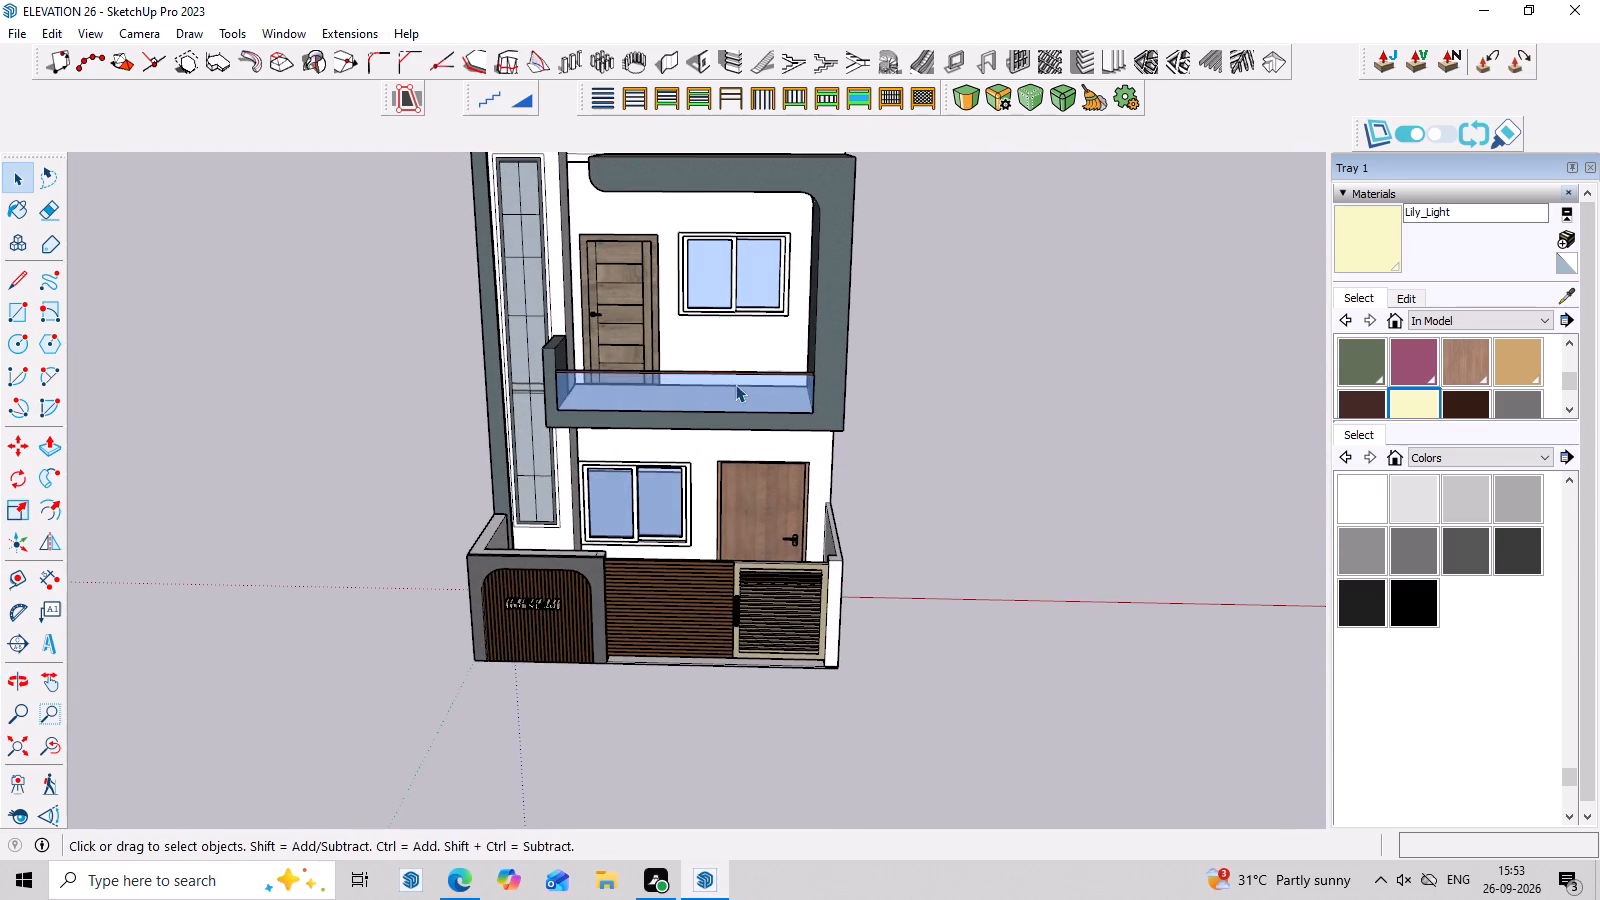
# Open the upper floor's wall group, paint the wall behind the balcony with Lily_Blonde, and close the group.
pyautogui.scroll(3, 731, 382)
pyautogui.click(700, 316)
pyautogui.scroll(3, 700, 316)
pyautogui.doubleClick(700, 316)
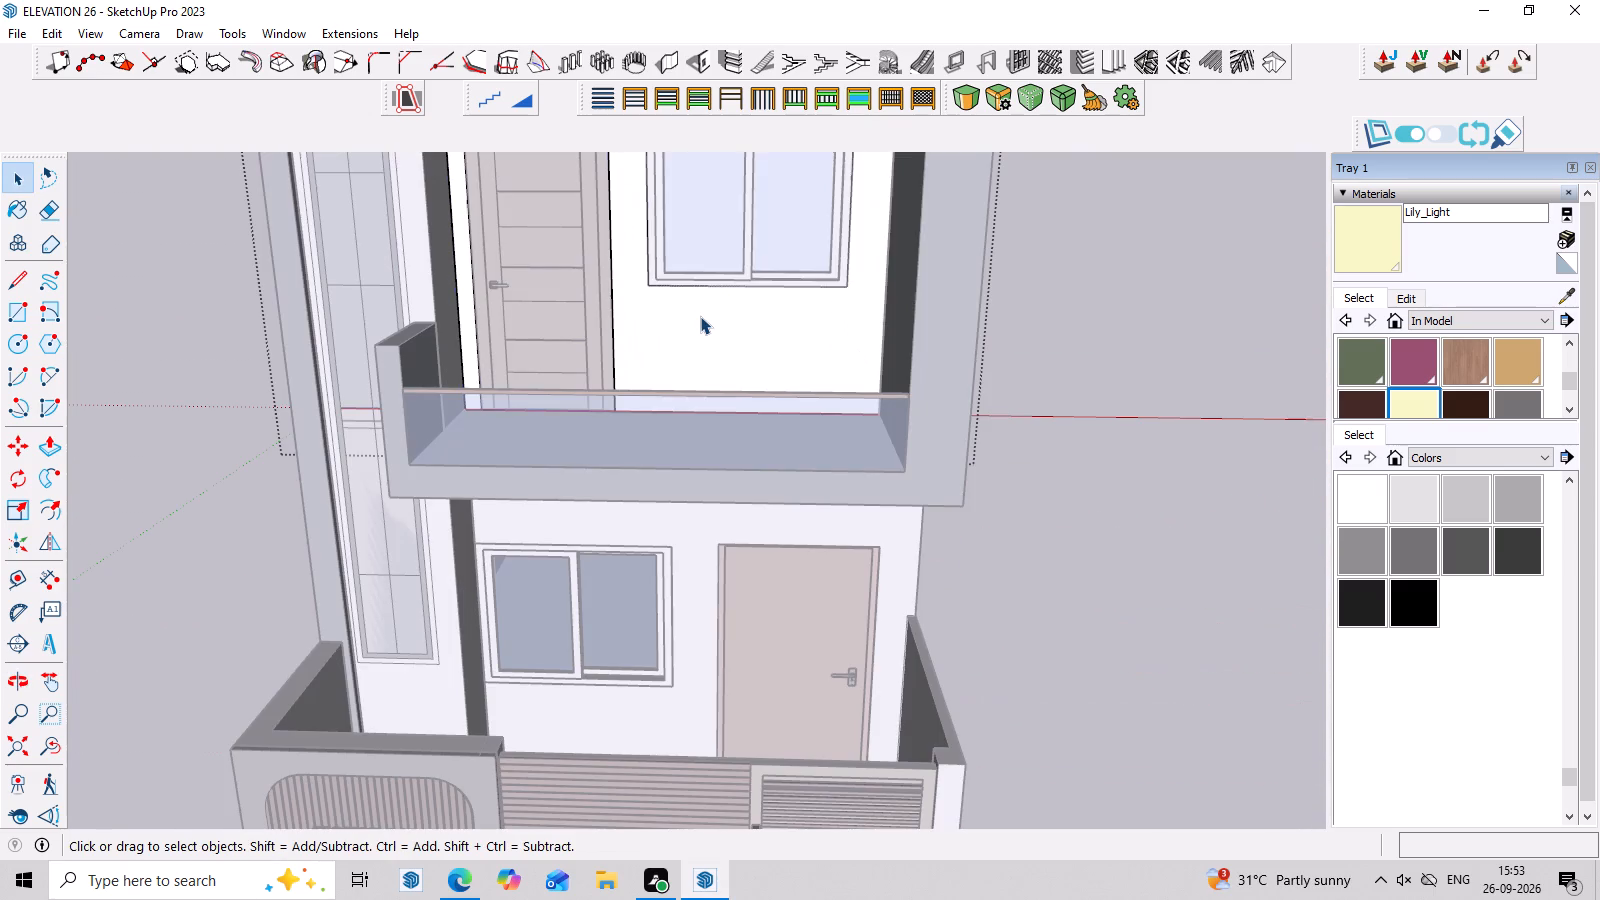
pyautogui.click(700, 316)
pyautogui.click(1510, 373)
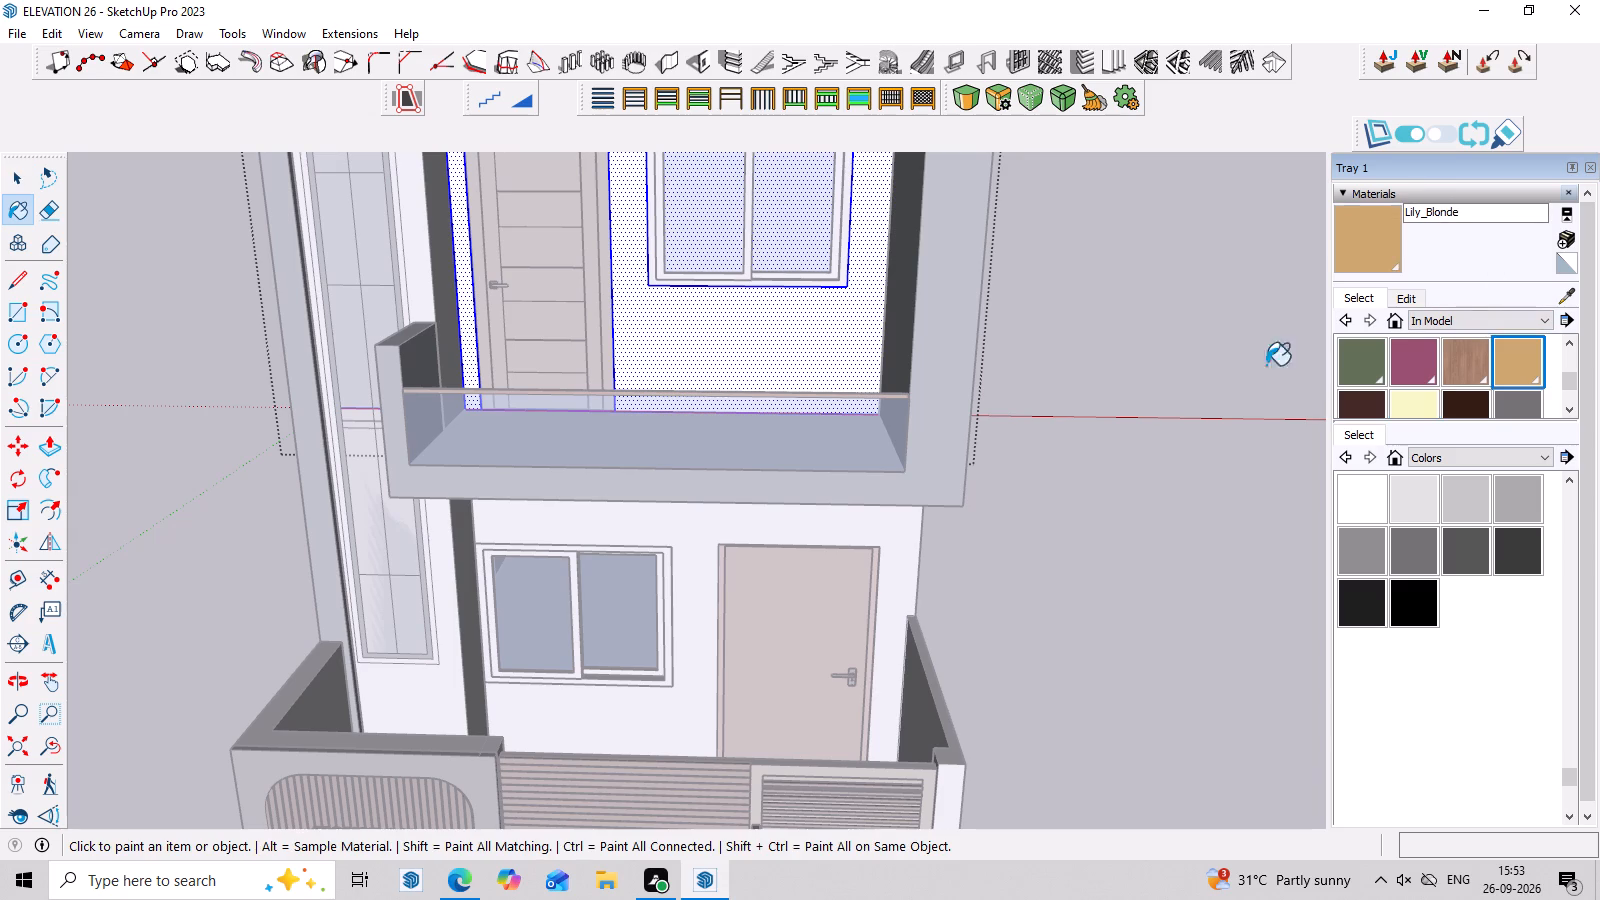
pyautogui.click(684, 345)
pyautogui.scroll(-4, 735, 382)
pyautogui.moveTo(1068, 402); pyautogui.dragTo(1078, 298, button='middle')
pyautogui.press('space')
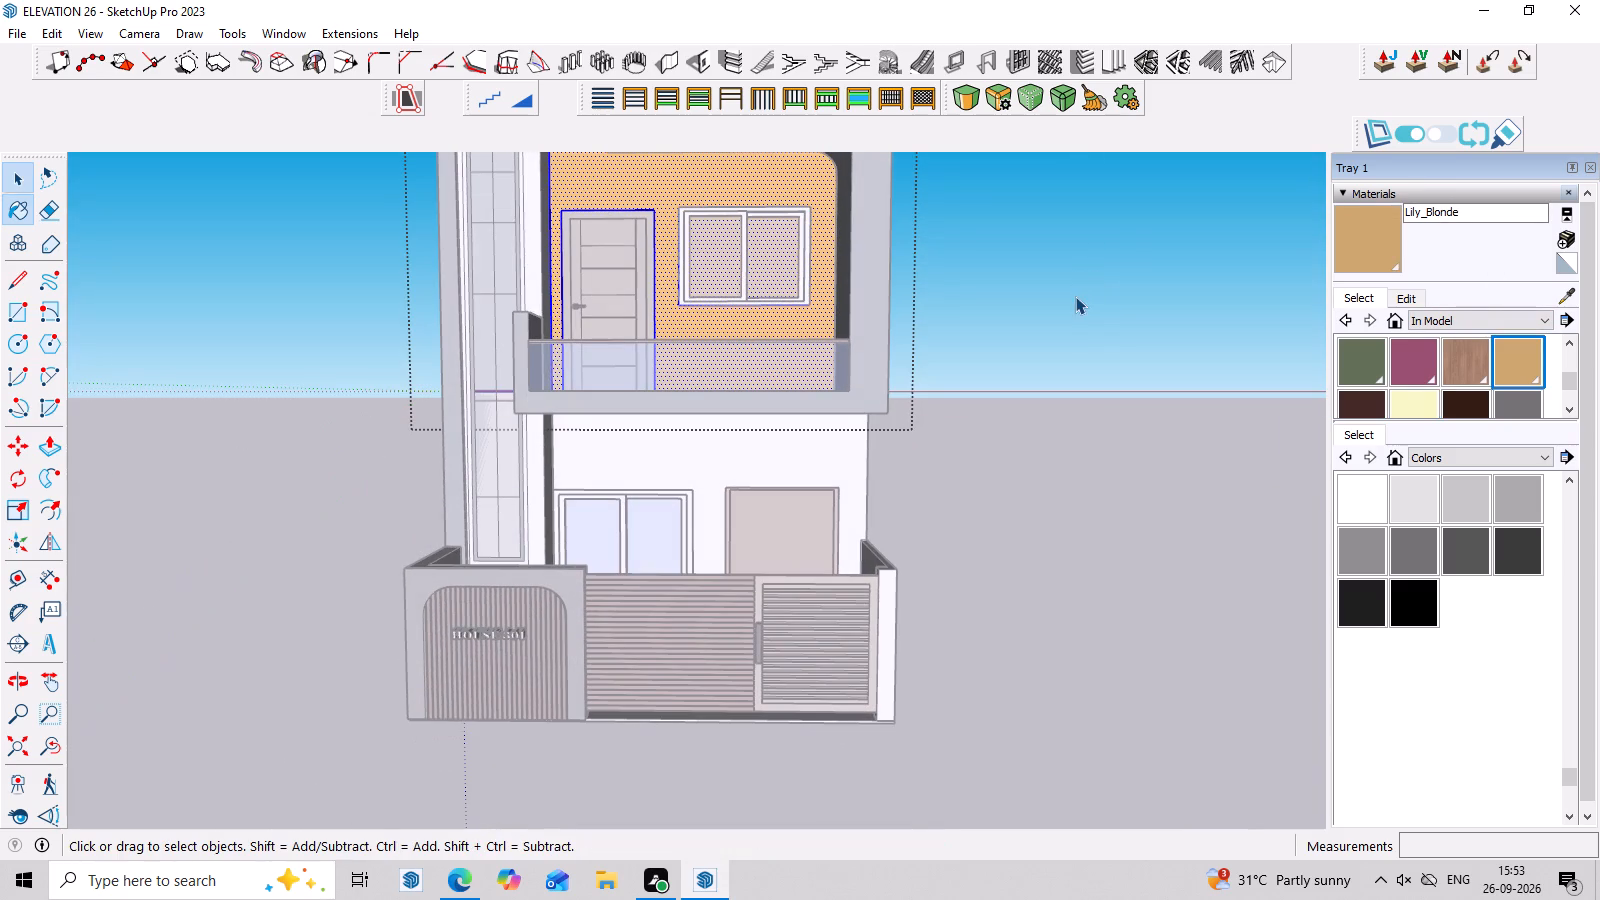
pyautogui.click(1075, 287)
# Examine the Lily_Blonde upper floor against the rest of the house from the front and side.
pyautogui.scroll(-7, 1046, 316)
pyautogui.moveTo(1105, 363); pyautogui.dragTo(1136, 471, button='middle')
pyautogui.moveTo(1132, 401); pyautogui.dragTo(1119, 345, button='middle')
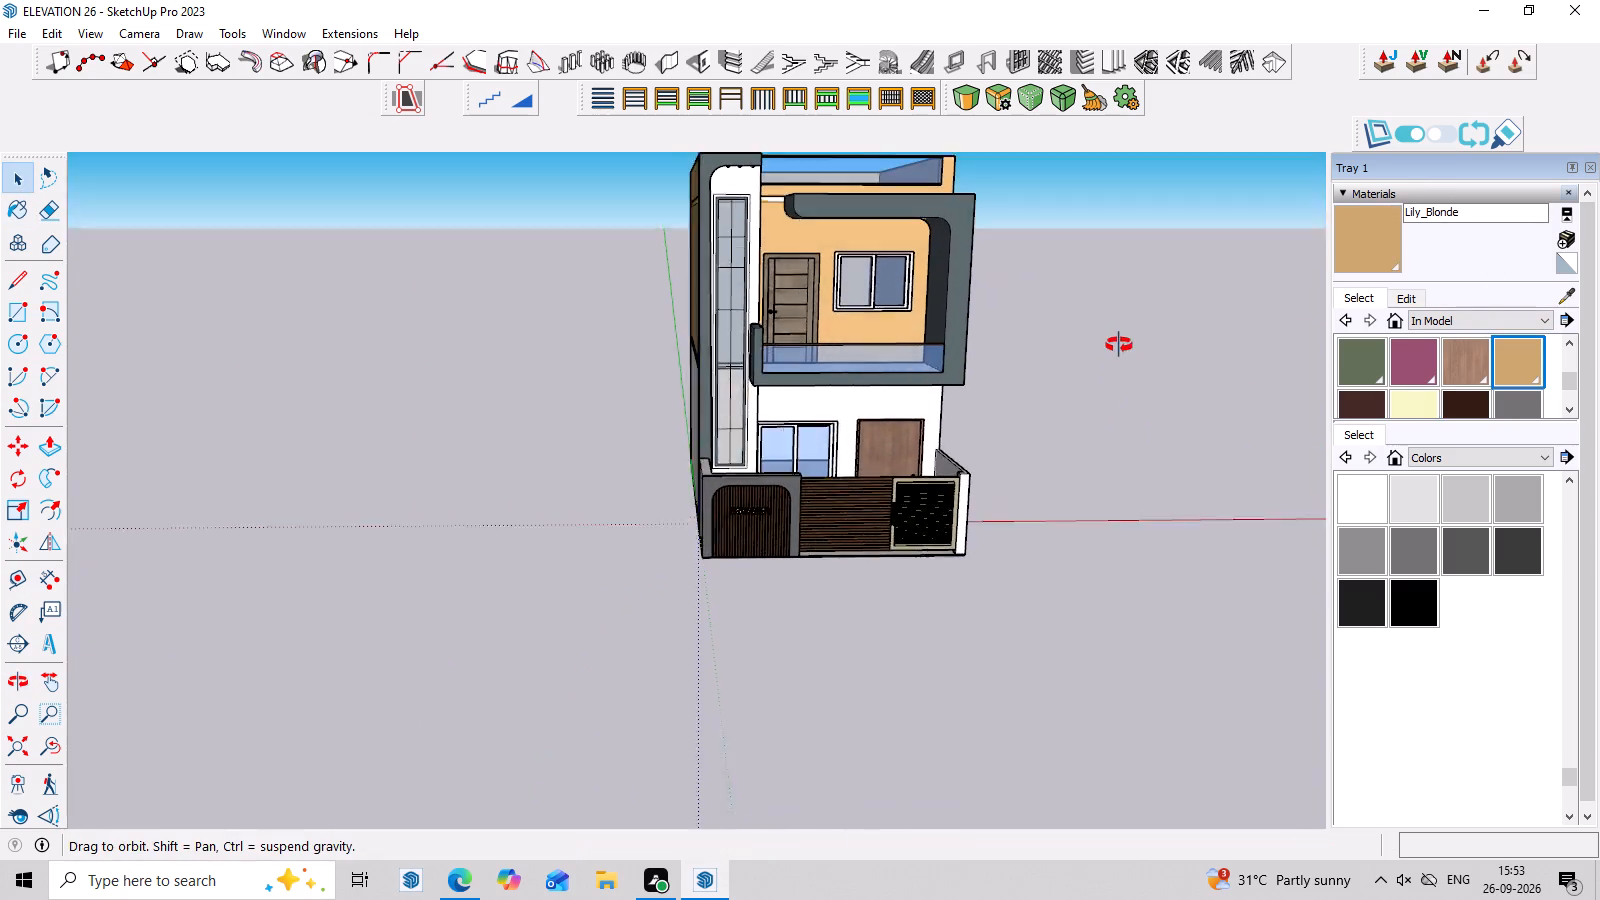
pyautogui.moveTo(1119, 345); pyautogui.dragTo(1052, 331, button='middle')
pyautogui.scroll(6, 1006, 386)
pyautogui.moveTo(939, 403); pyautogui.dragTo(1101, 506, button='middle')
pyautogui.scroll(-3, 1142, 487)
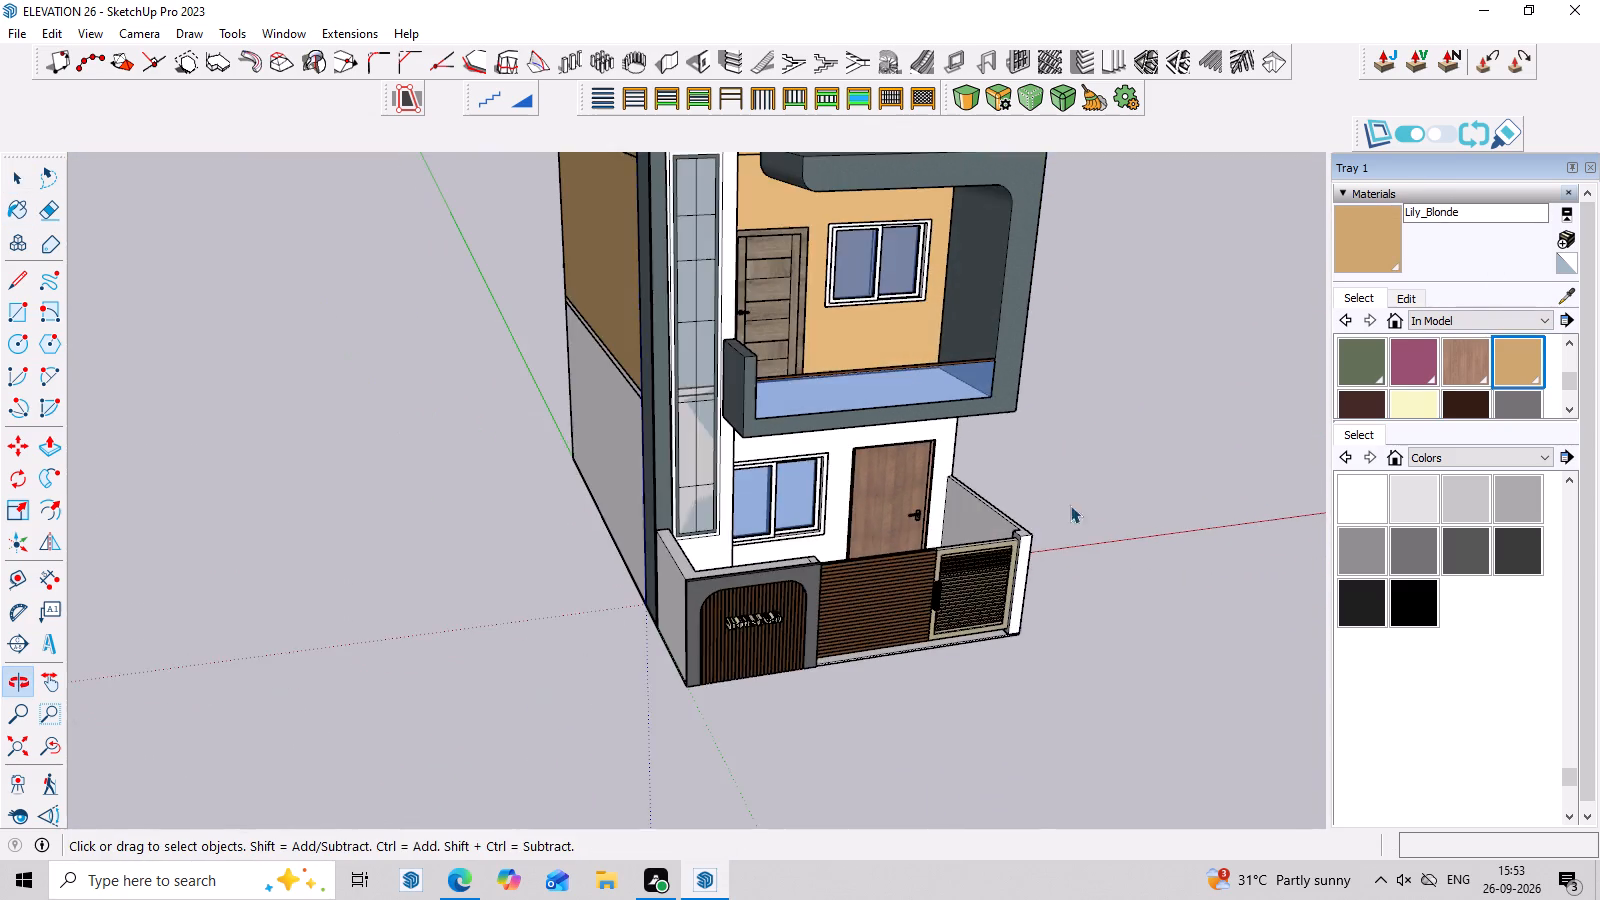
pyautogui.scroll(-4, 1070, 505)
pyautogui.moveTo(1071, 460); pyautogui.dragTo(832, 414, button='middle')
pyautogui.scroll(-2, 963, 488)
pyautogui.moveTo(1099, 460); pyautogui.dragTo(1104, 420, button='middle')
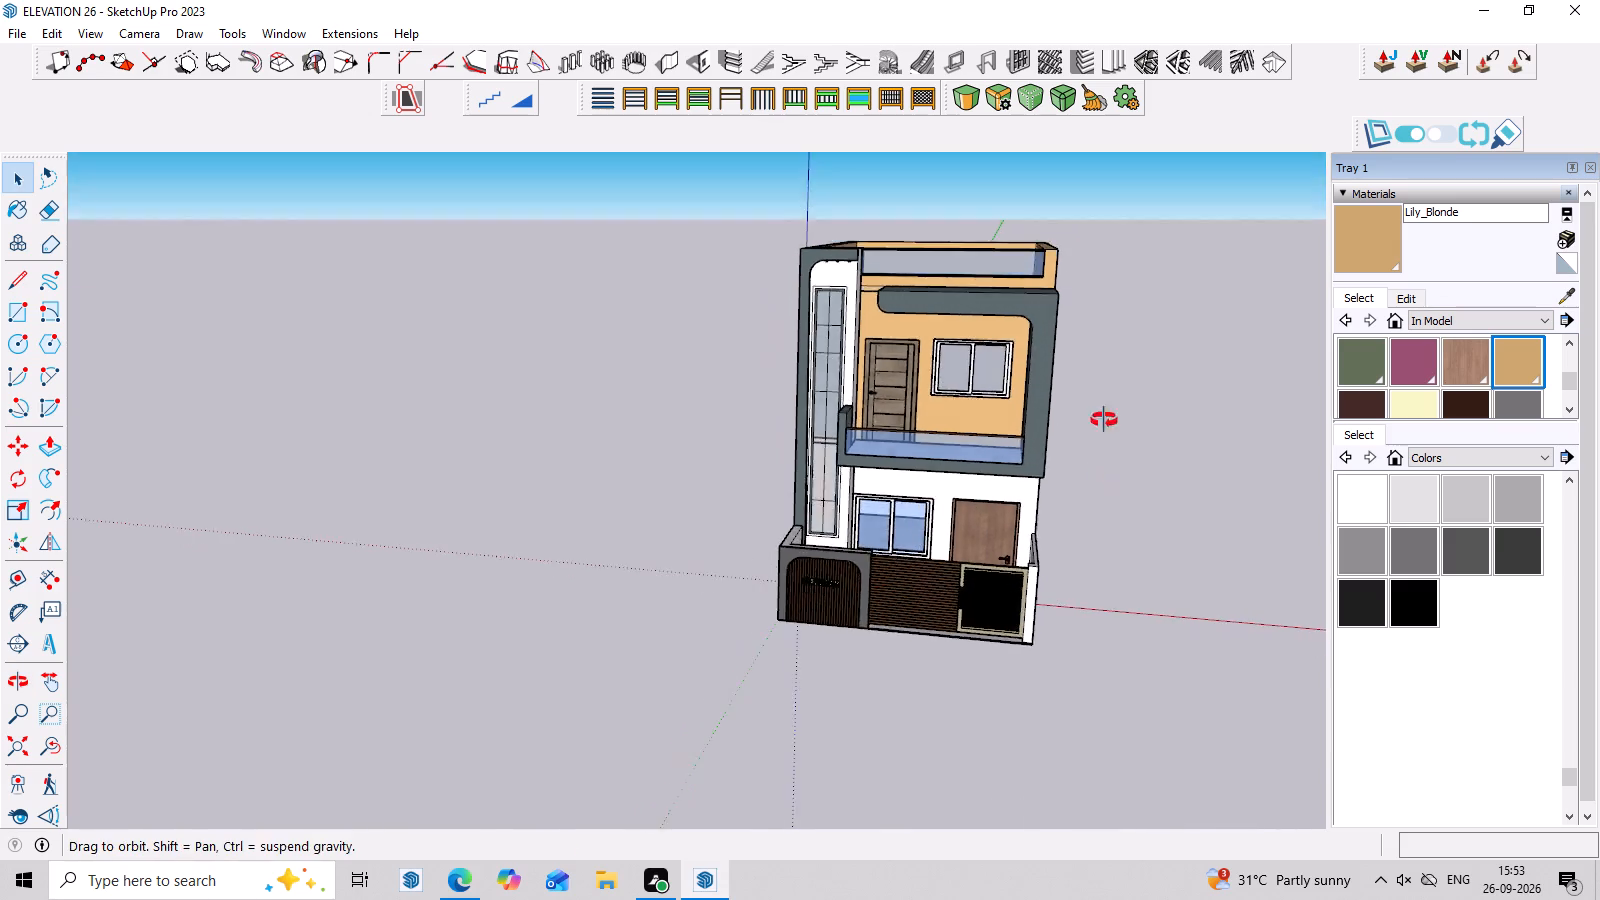
pyautogui.moveTo(1104, 420); pyautogui.dragTo(1107, 369, button='middle')
# Reopen the upper floor's wall group, repaint the wall behind the balcony with Quartz Light Grey, and close the group.
pyautogui.scroll(7, 992, 377)
pyautogui.doubleClick(886, 320)
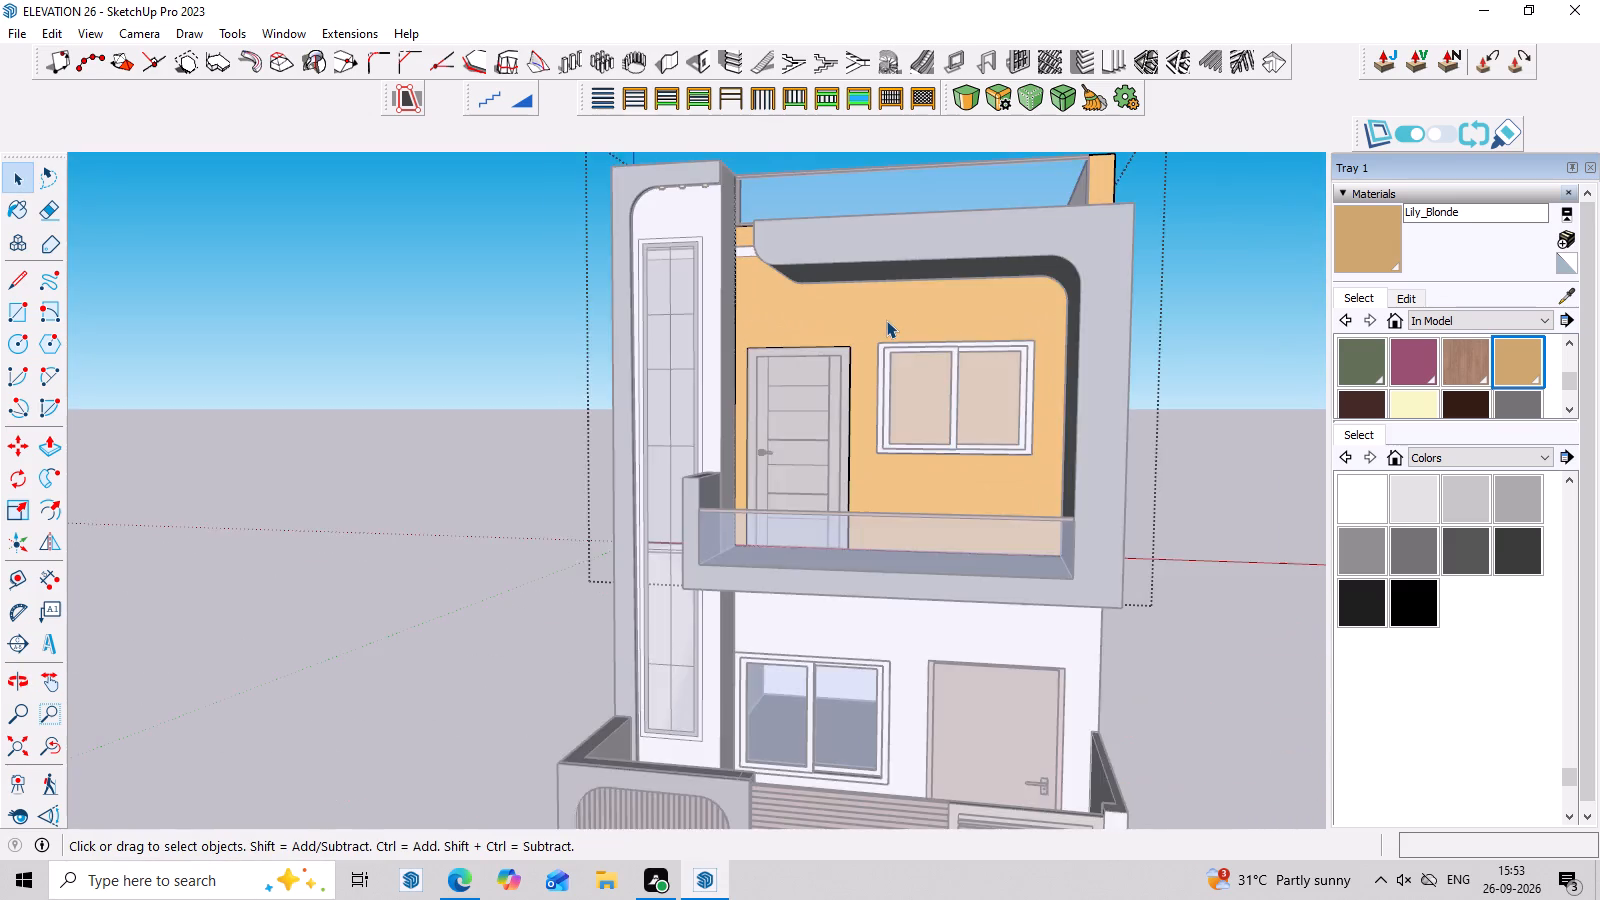
pyautogui.scroll(3, 886, 320)
pyautogui.click(886, 320)
pyautogui.scroll(-2, 1433, 367)
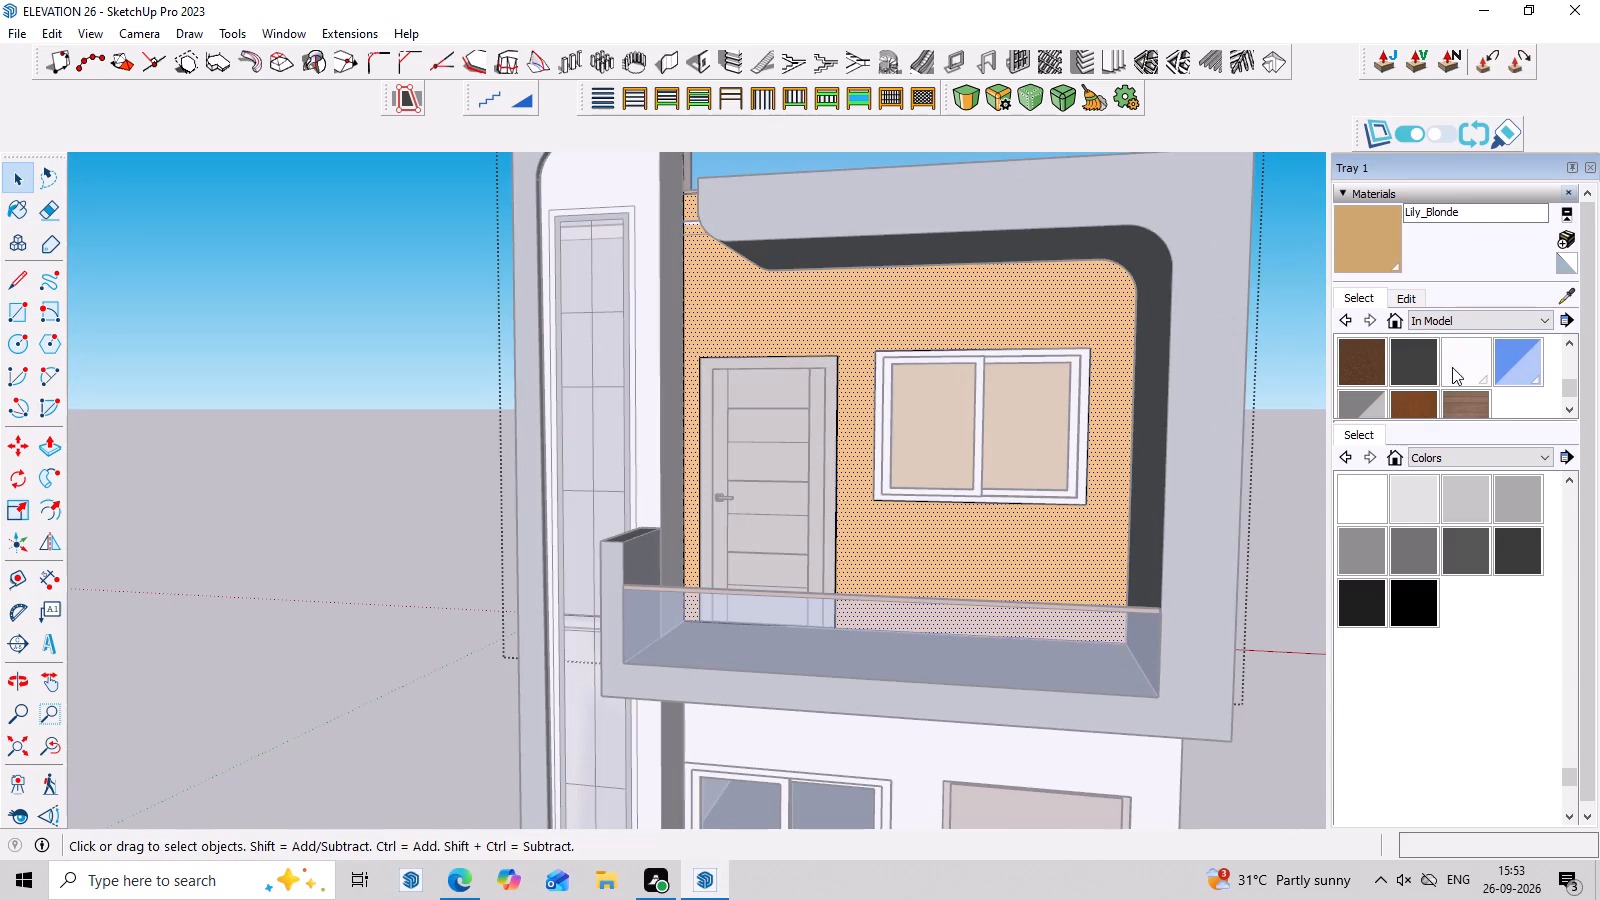
pyautogui.click(1465, 360)
pyautogui.click(885, 287)
pyautogui.scroll(-7, 902, 338)
pyautogui.moveTo(711, 428); pyautogui.dragTo(866, 479, button='middle')
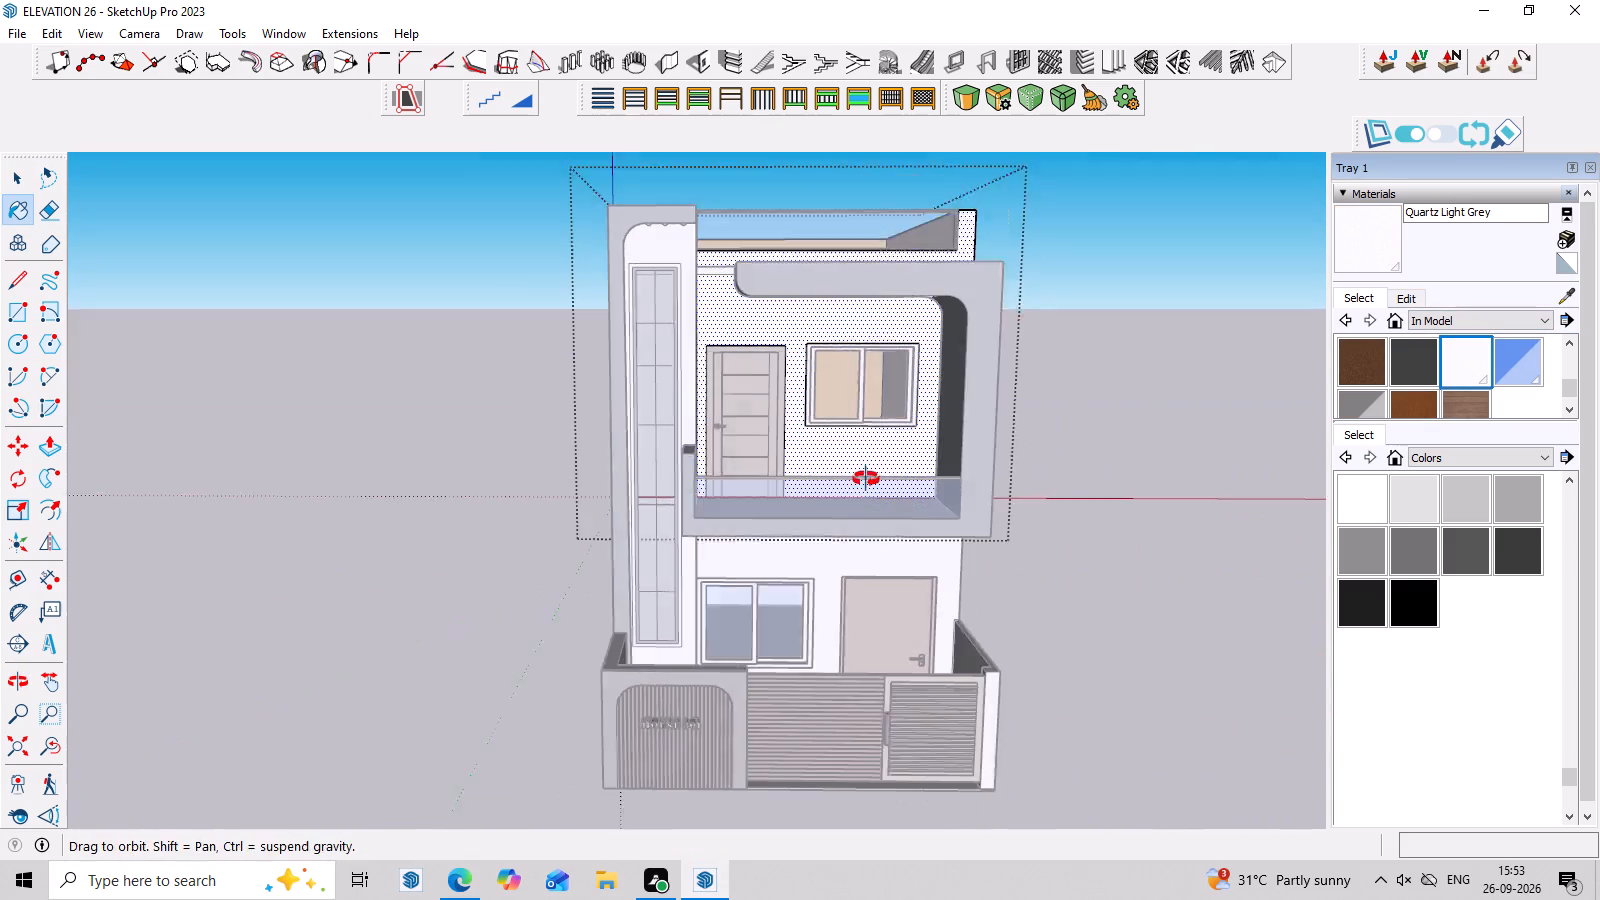
pyautogui.moveTo(866, 479); pyautogui.dragTo(875, 480, button='middle')
pyautogui.press('space')
pyautogui.click(1065, 291)
# Open the upper floor's wall group and repaint its outer side wall beside the balcony canopy with Quartz Light Grey.
pyautogui.moveTo(1065, 291); pyautogui.dragTo(985, 444, button='middle')
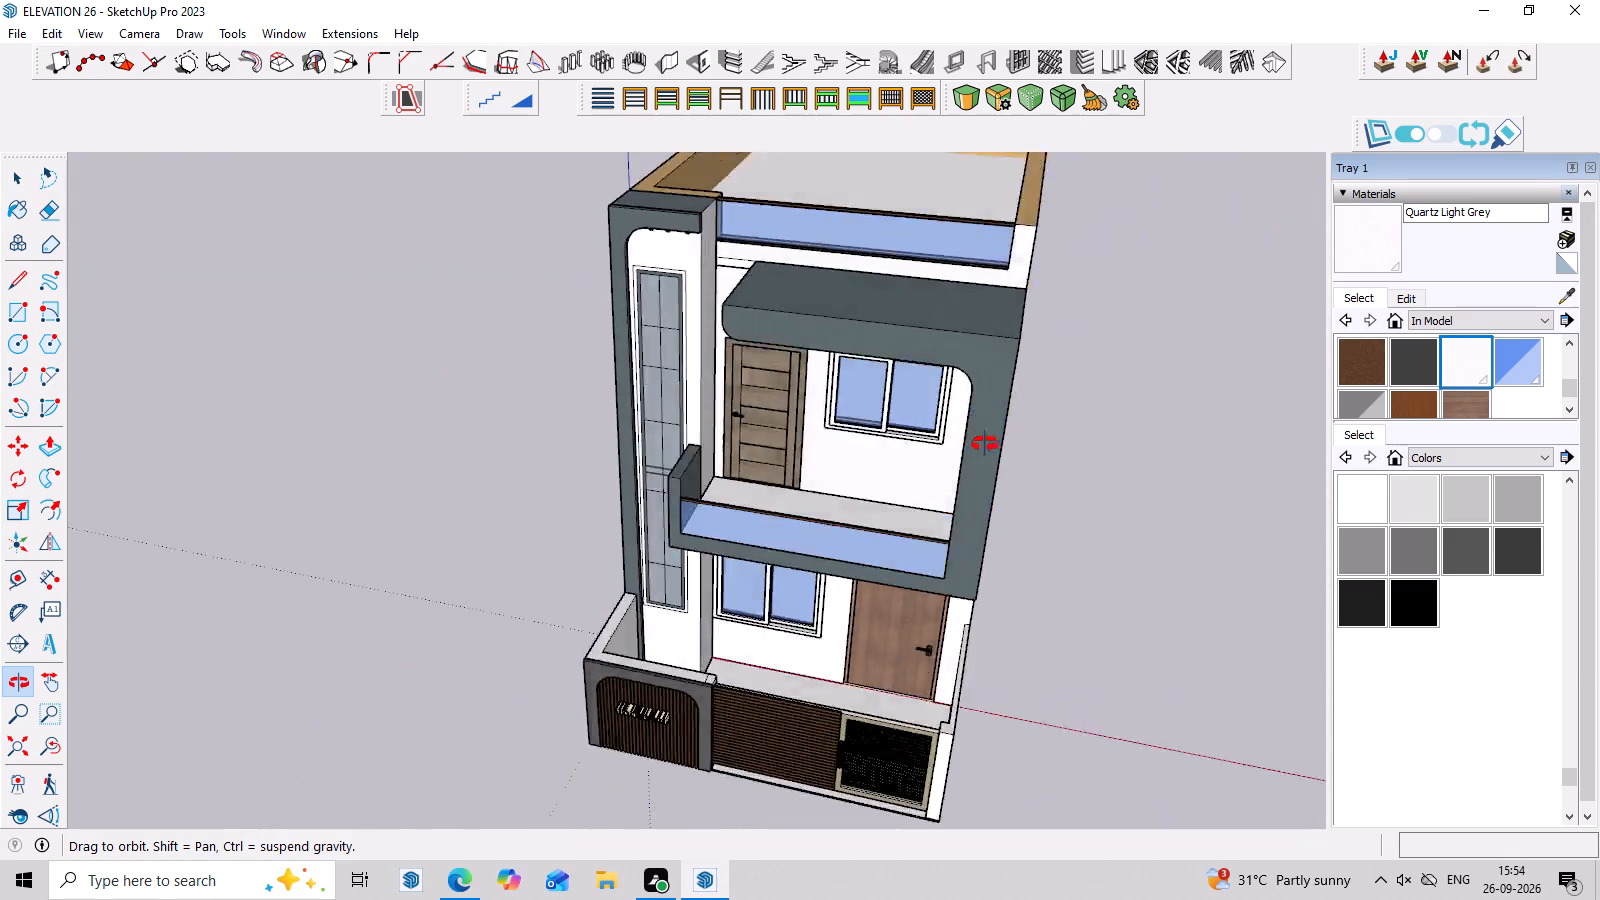
pyautogui.moveTo(985, 444); pyautogui.dragTo(230, 220, button='middle')
pyautogui.doubleClick(978, 324)
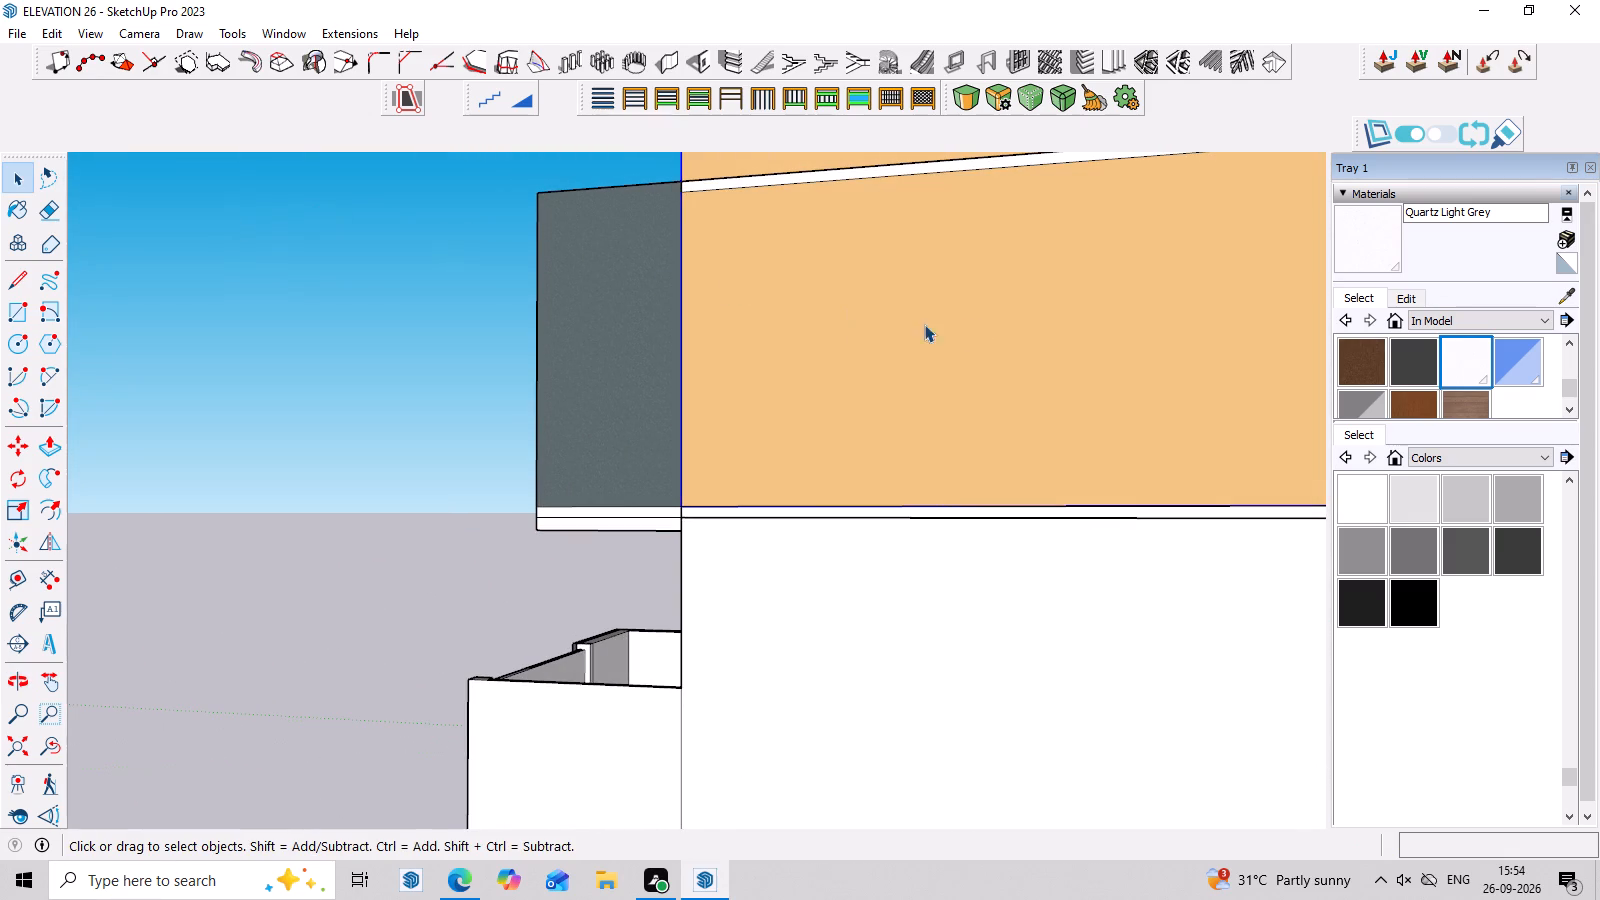
pyautogui.click(1488, 355)
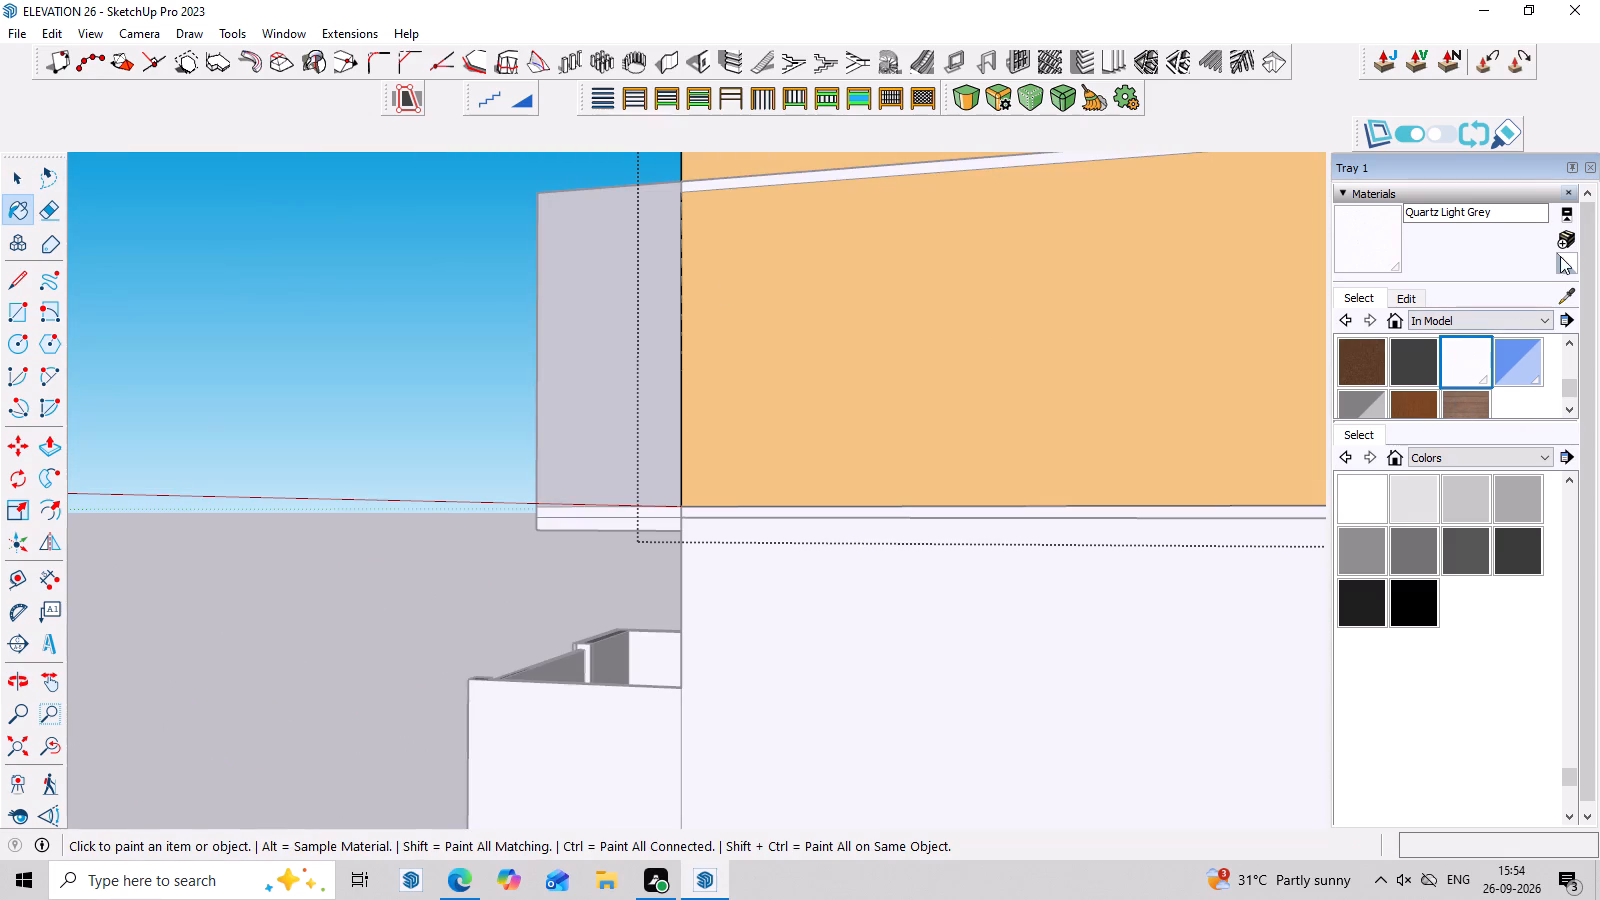
pyautogui.click(1573, 300)
pyautogui.click(1013, 292)
pyautogui.scroll(-4, 728, 295)
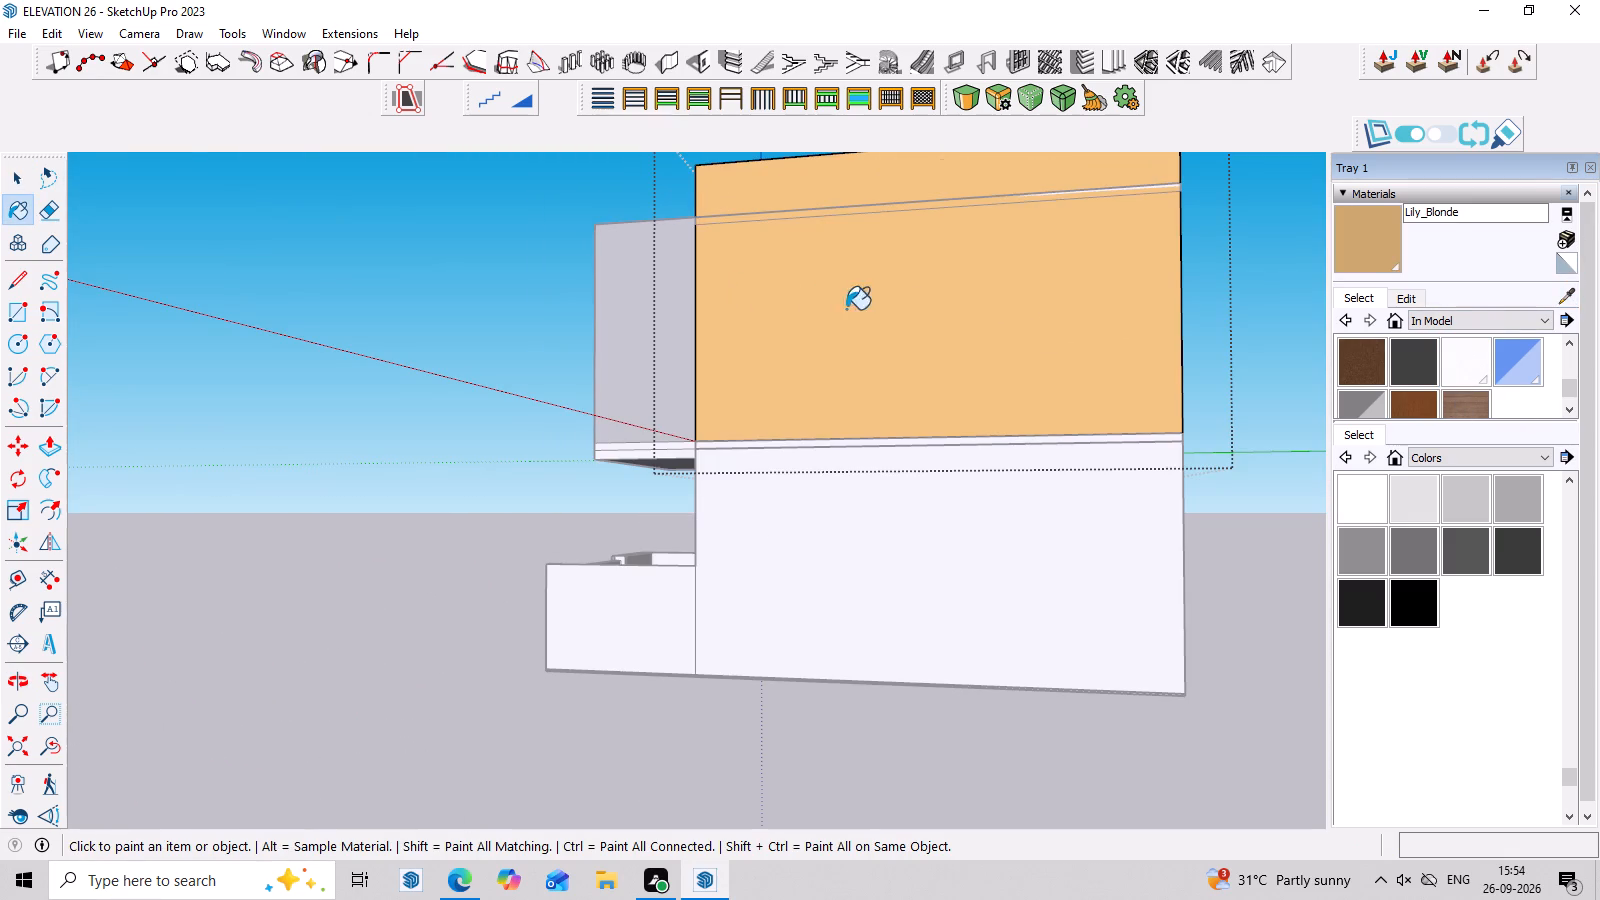
pyautogui.click(1492, 354)
pyautogui.click(1453, 358)
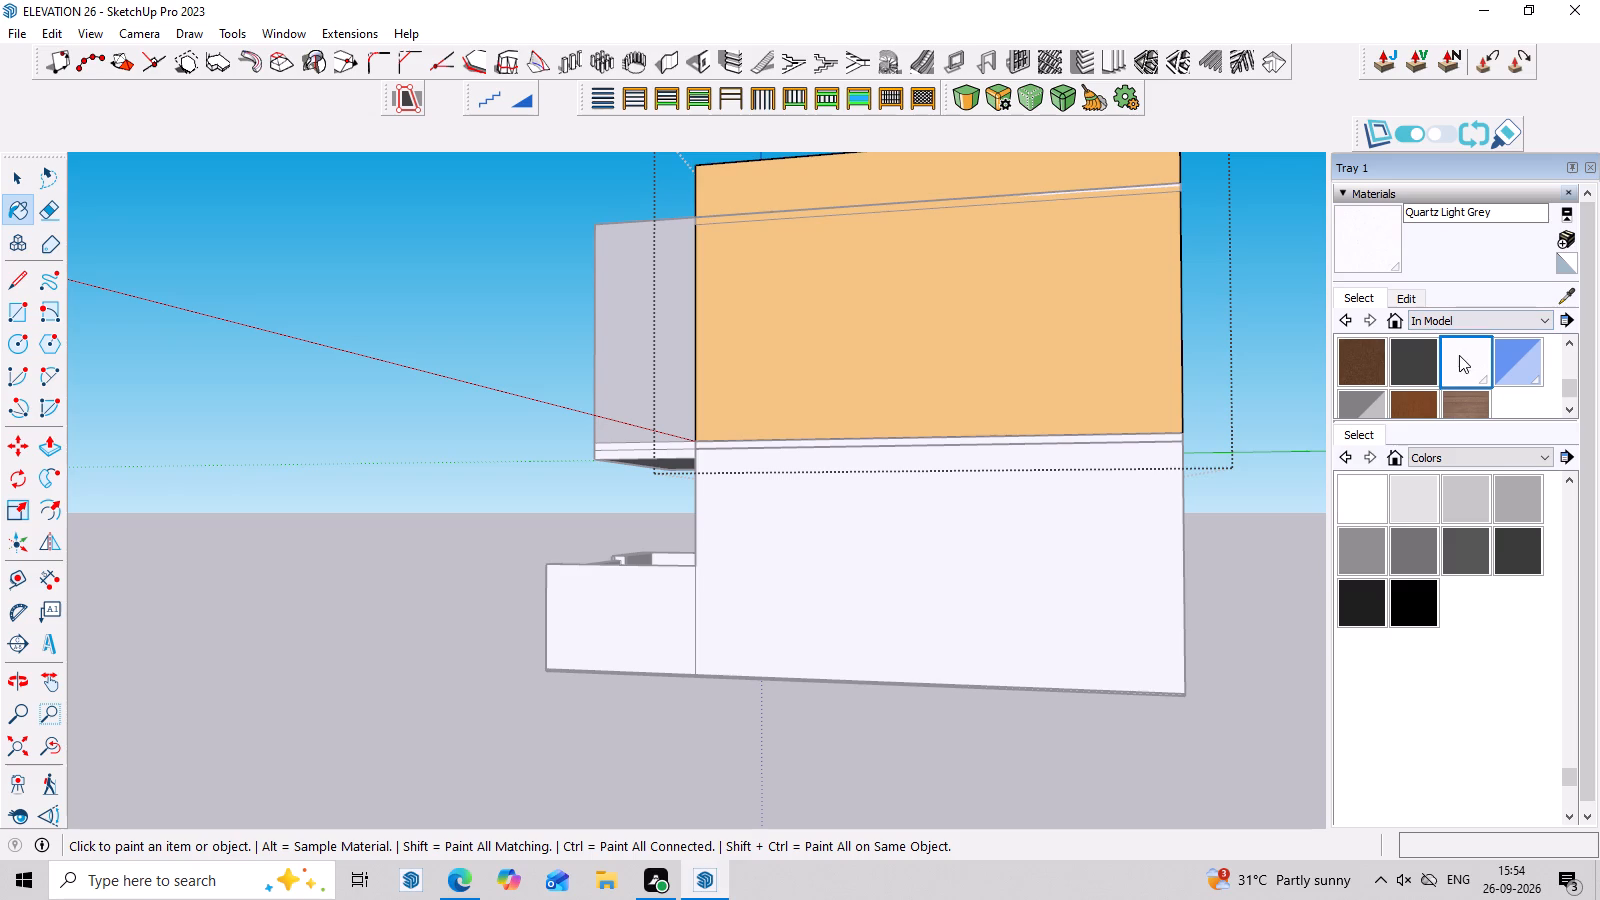
pyautogui.click(1045, 233)
# Repaint the upper floor's rear wall and its opposite outer side wall with Quartz Light Grey.
pyautogui.scroll(-3, 925, 284)
pyautogui.moveTo(936, 290); pyautogui.dragTo(274, 441, button='middle')
pyautogui.click(557, 372)
pyautogui.moveTo(705, 409); pyautogui.dragTo(647, 433, button='middle')
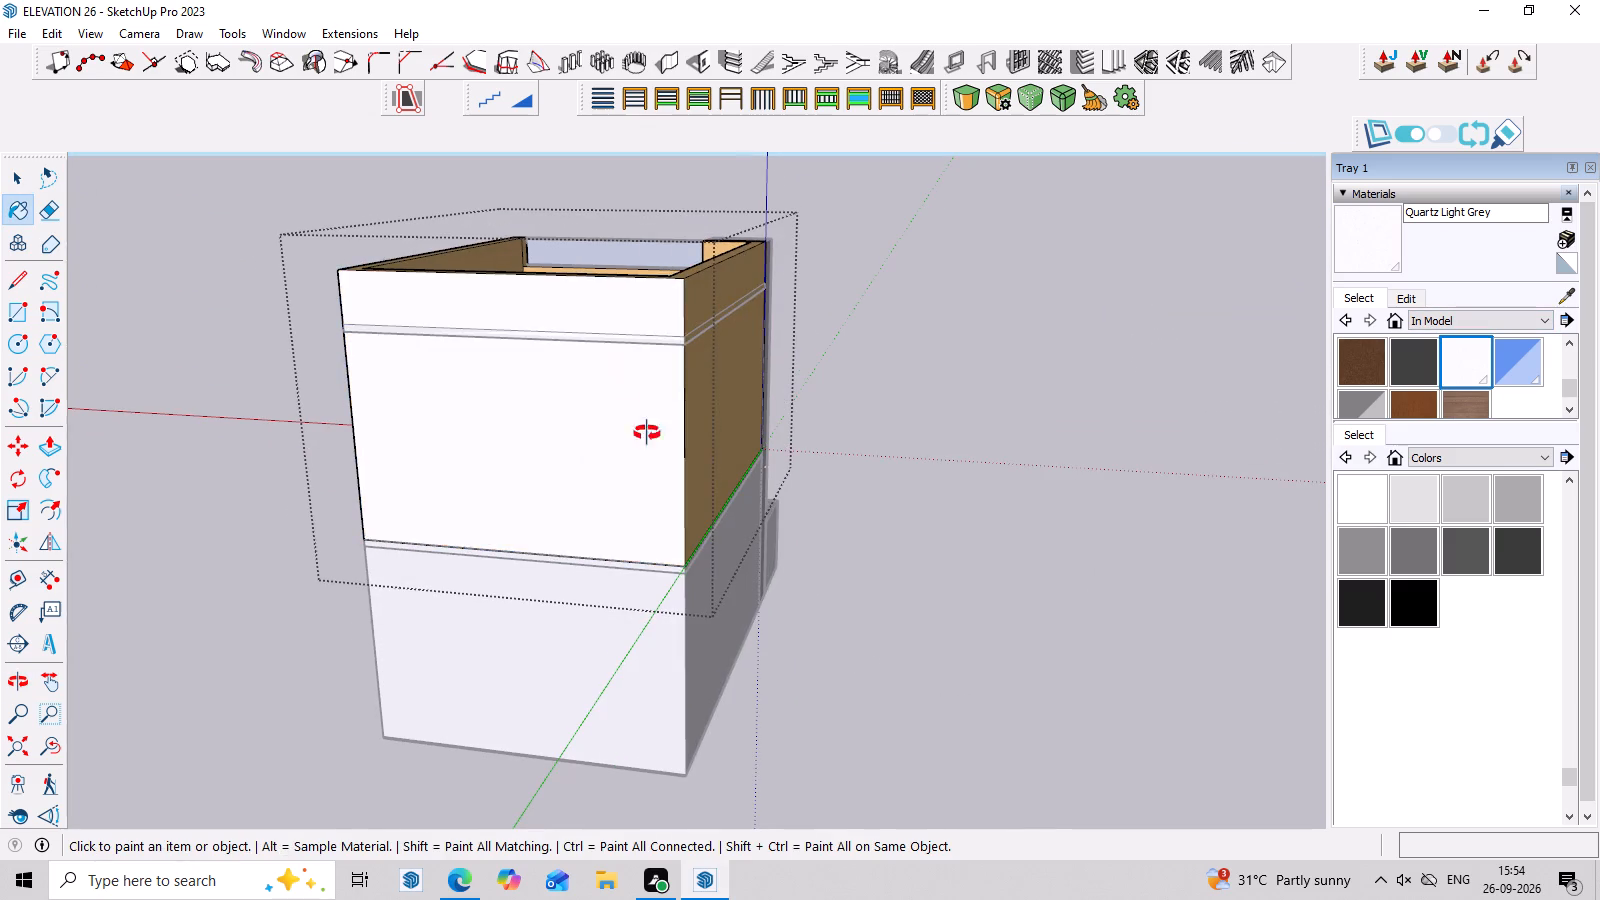
pyautogui.moveTo(647, 433); pyautogui.dragTo(411, 454, button='middle')
pyautogui.click(511, 406)
# Repaint the roof parapet's top face and its inner faces on the tall window tower's side and front with Quartz Light Grey.
pyautogui.moveTo(540, 382); pyautogui.dragTo(884, 550, button='middle')
pyautogui.scroll(3, 732, 415)
pyautogui.moveTo(700, 391); pyautogui.dragTo(868, 426, button='middle')
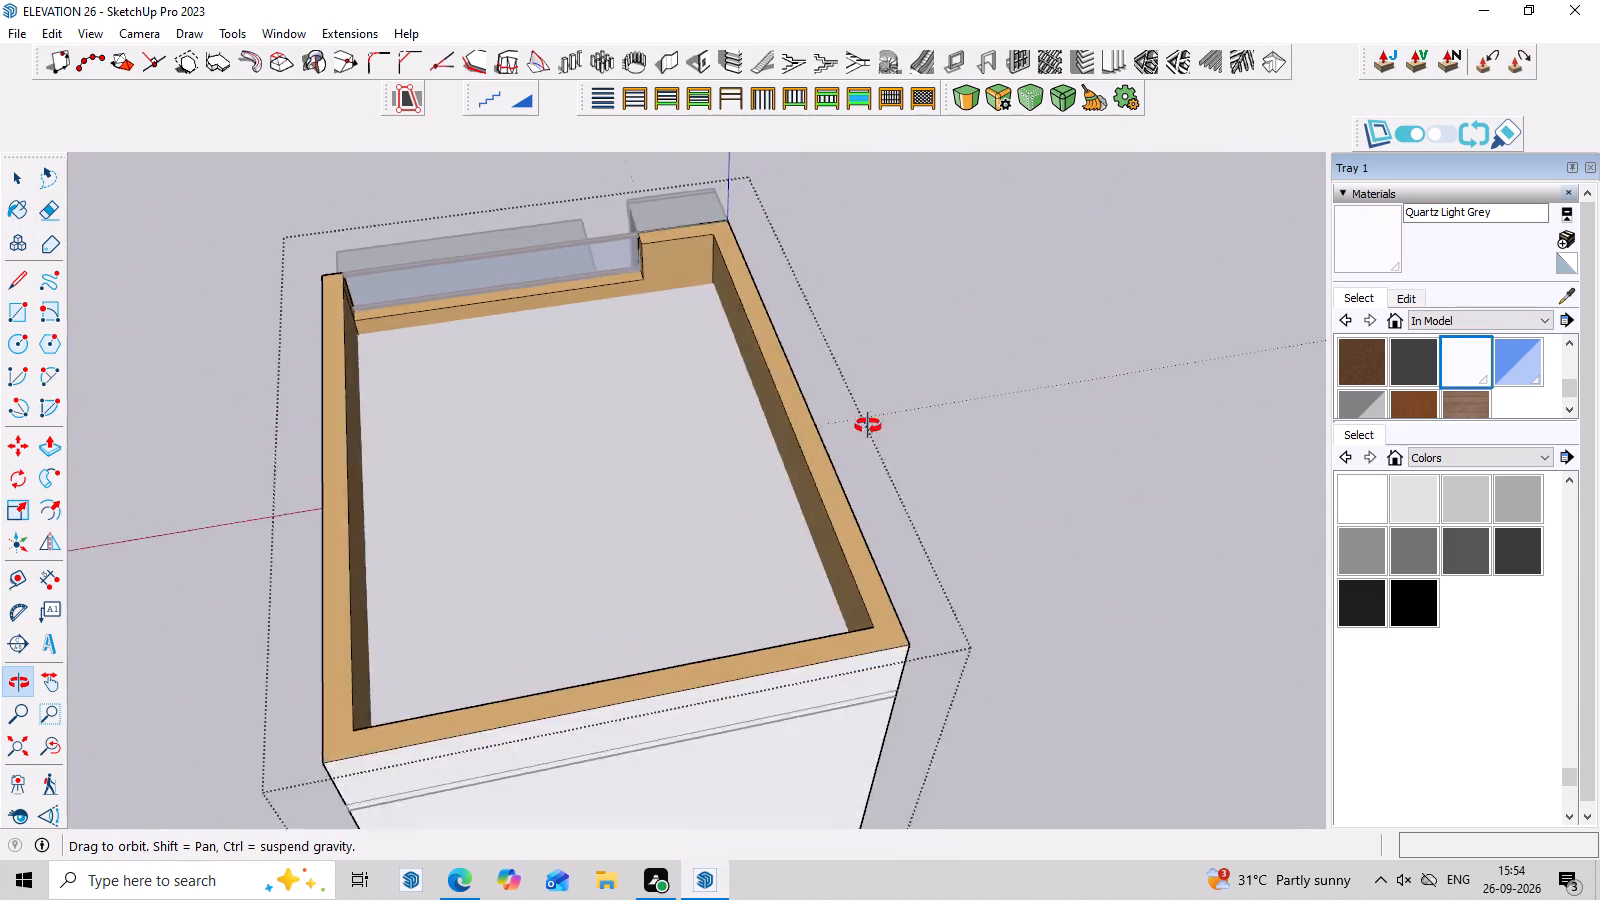
pyautogui.moveTo(868, 426); pyautogui.dragTo(957, 315, button='middle')
pyautogui.click(845, 358)
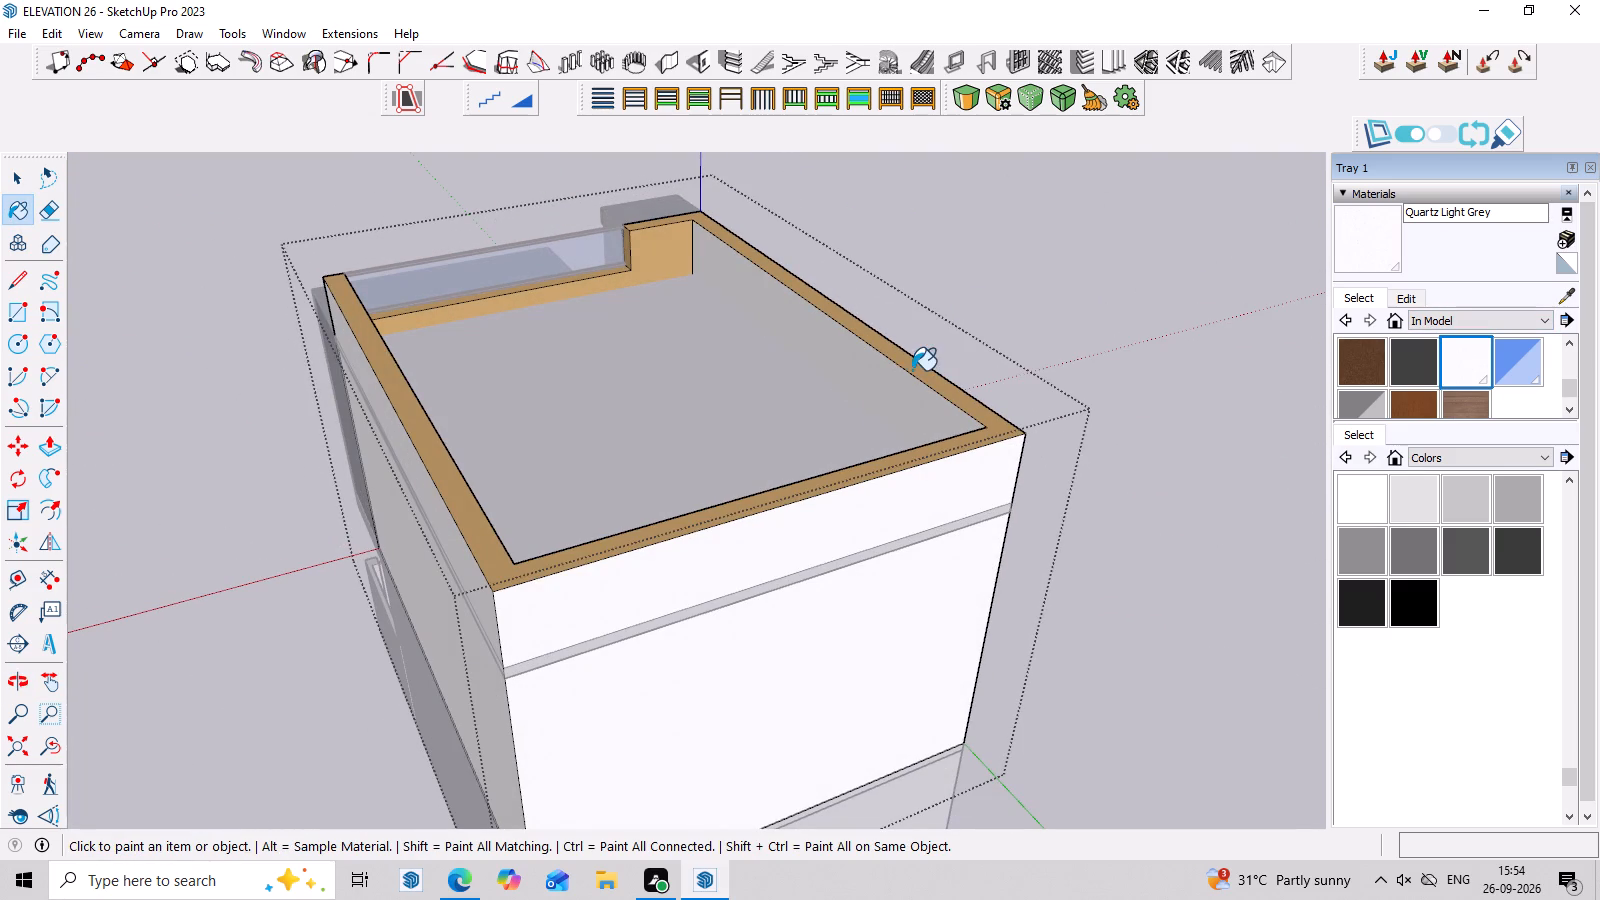
pyautogui.click(905, 367)
pyautogui.moveTo(501, 408); pyautogui.dragTo(503, 600, button='middle')
pyautogui.scroll(3, 632, 351)
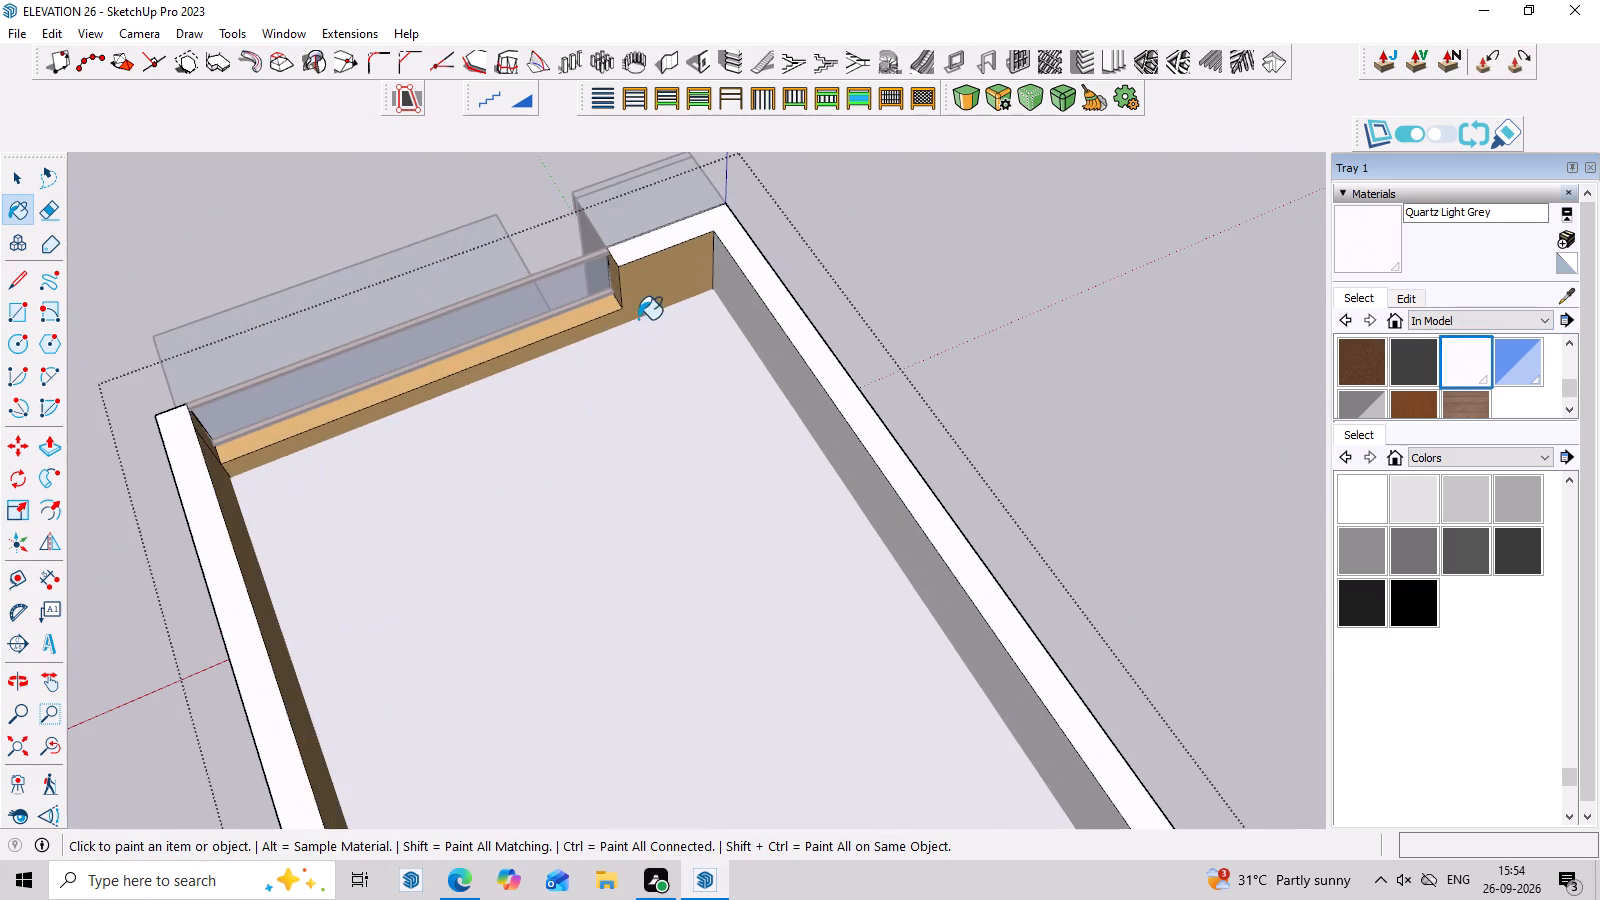
pyautogui.click(660, 276)
# Repaint the low front parapet, its step beside the tower and the rear parapet's inner face with Quartz Light Grey, and close the group.
pyautogui.moveTo(417, 331); pyautogui.dragTo(1035, 445, button='middle')
pyautogui.scroll(3, 669, 609)
pyautogui.click(620, 564)
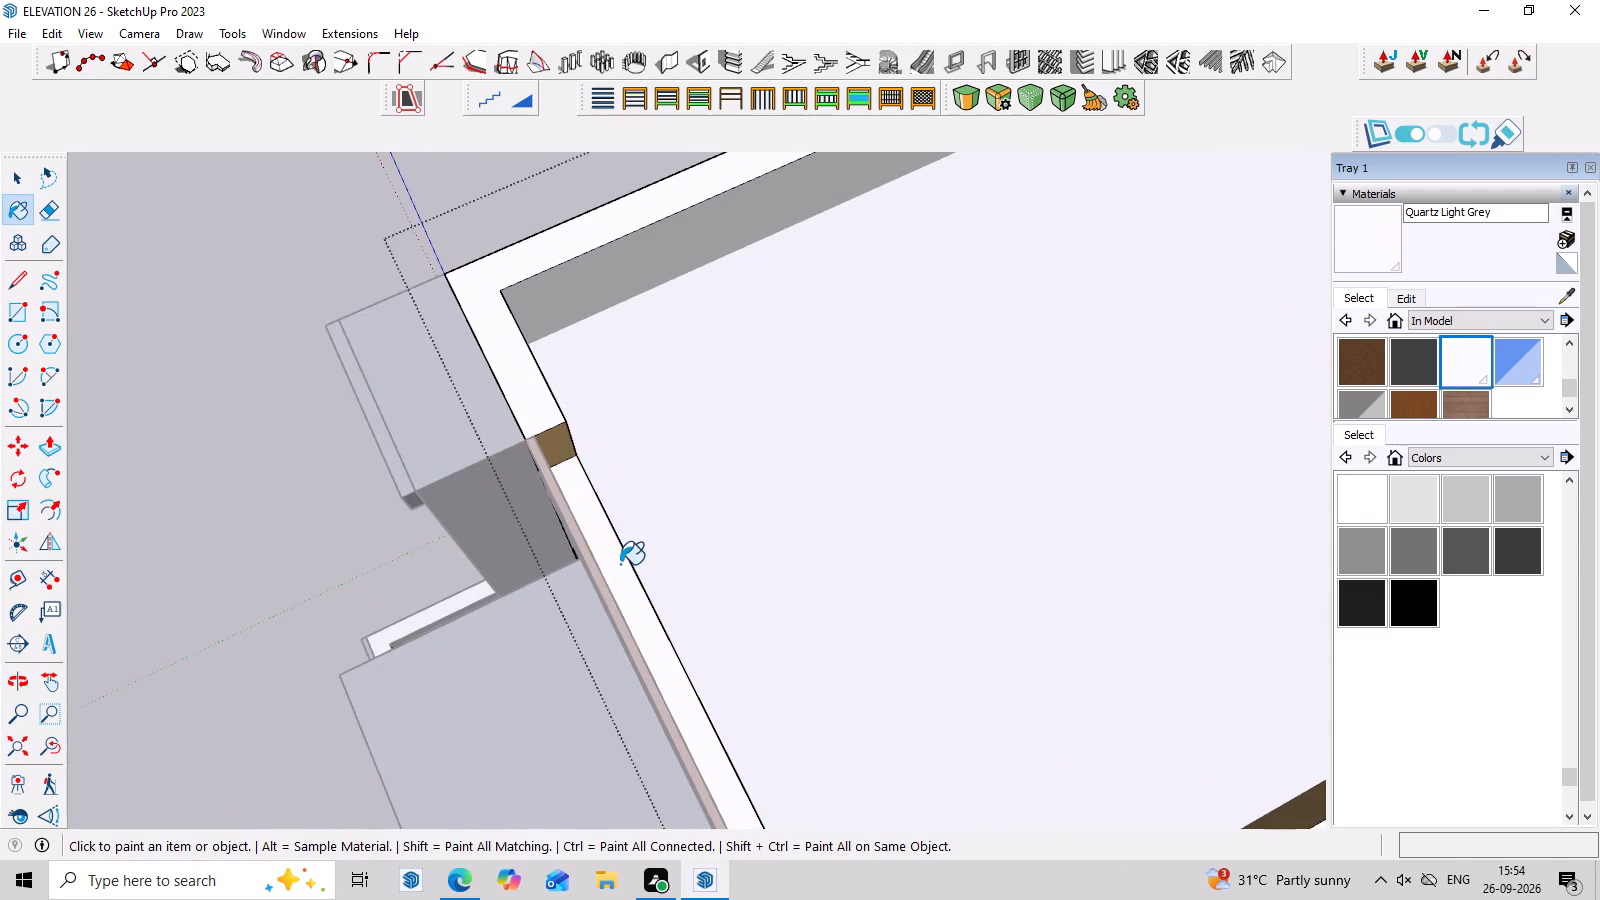
pyautogui.scroll(-4, 616, 562)
pyautogui.click(575, 490)
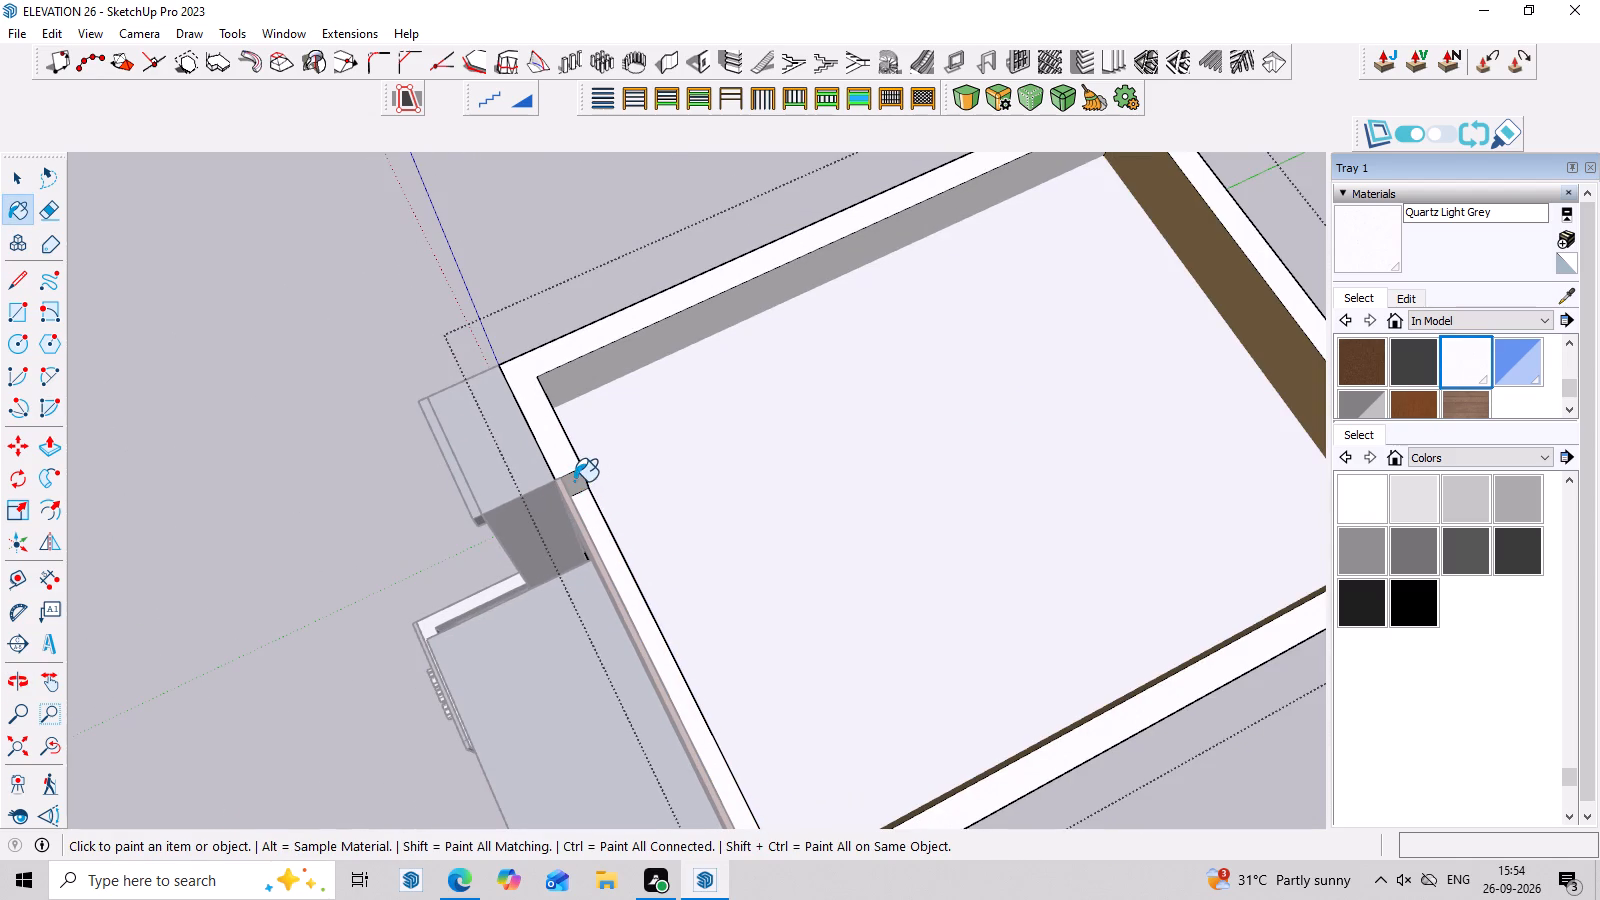
pyautogui.click(574, 481)
pyautogui.click(1274, 282)
pyautogui.click(1235, 293)
pyautogui.scroll(-4, 656, 510)
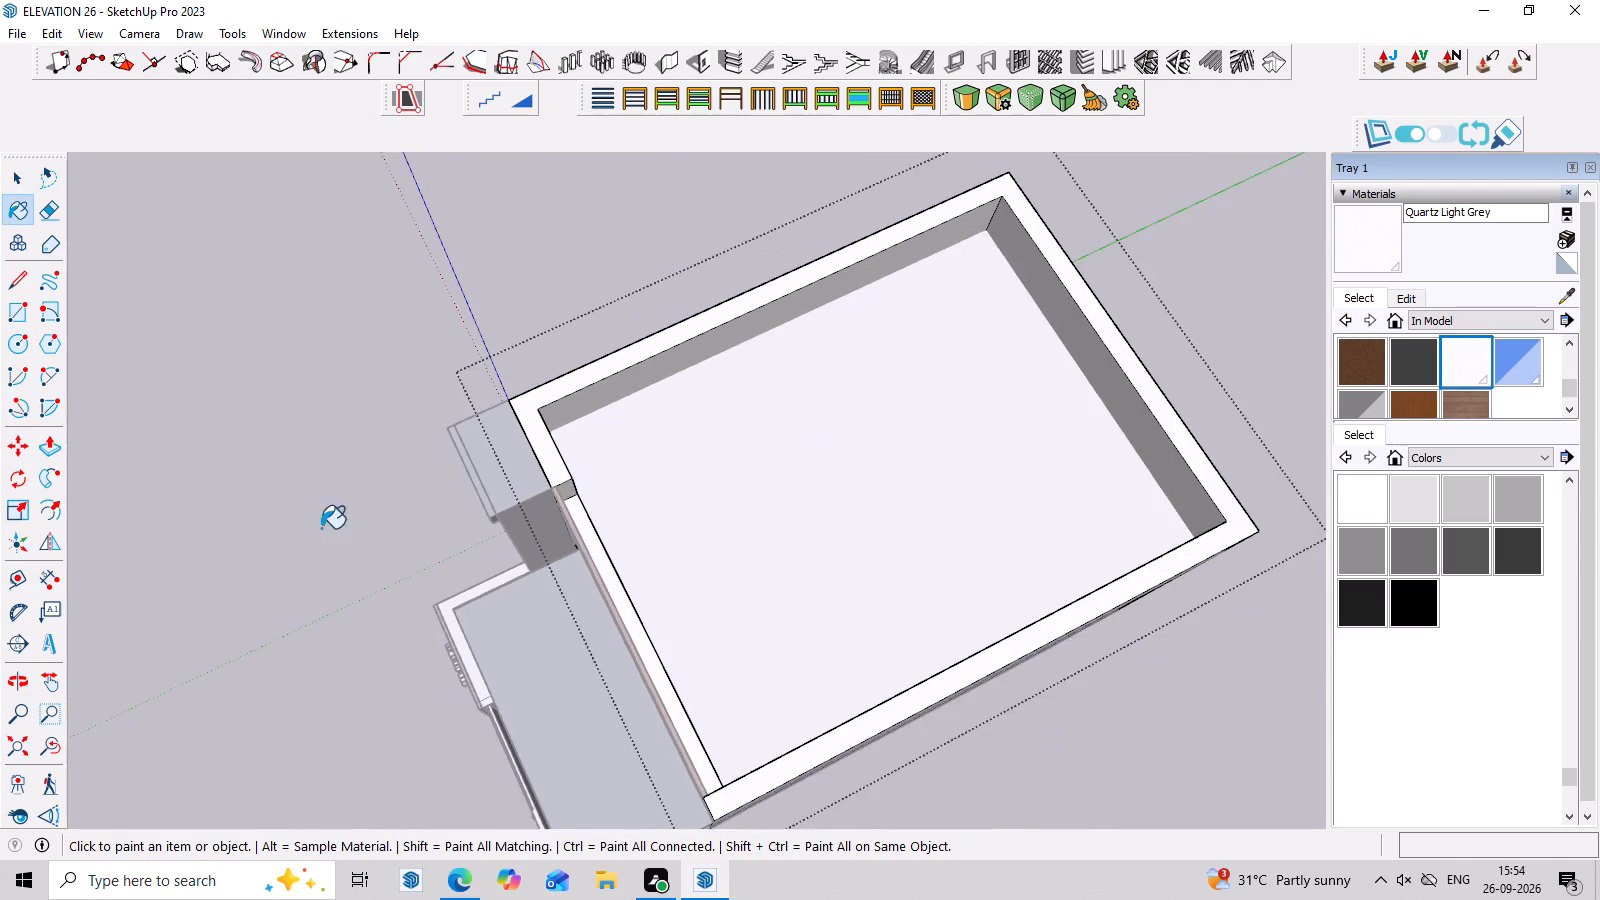
pyautogui.scroll(-3, 321, 528)
pyautogui.moveTo(814, 609); pyautogui.dragTo(1279, 0, button='middle')
pyautogui.scroll(3, 1065, 427)
pyautogui.moveTo(1052, 320); pyautogui.dragTo(1058, 437, button='middle')
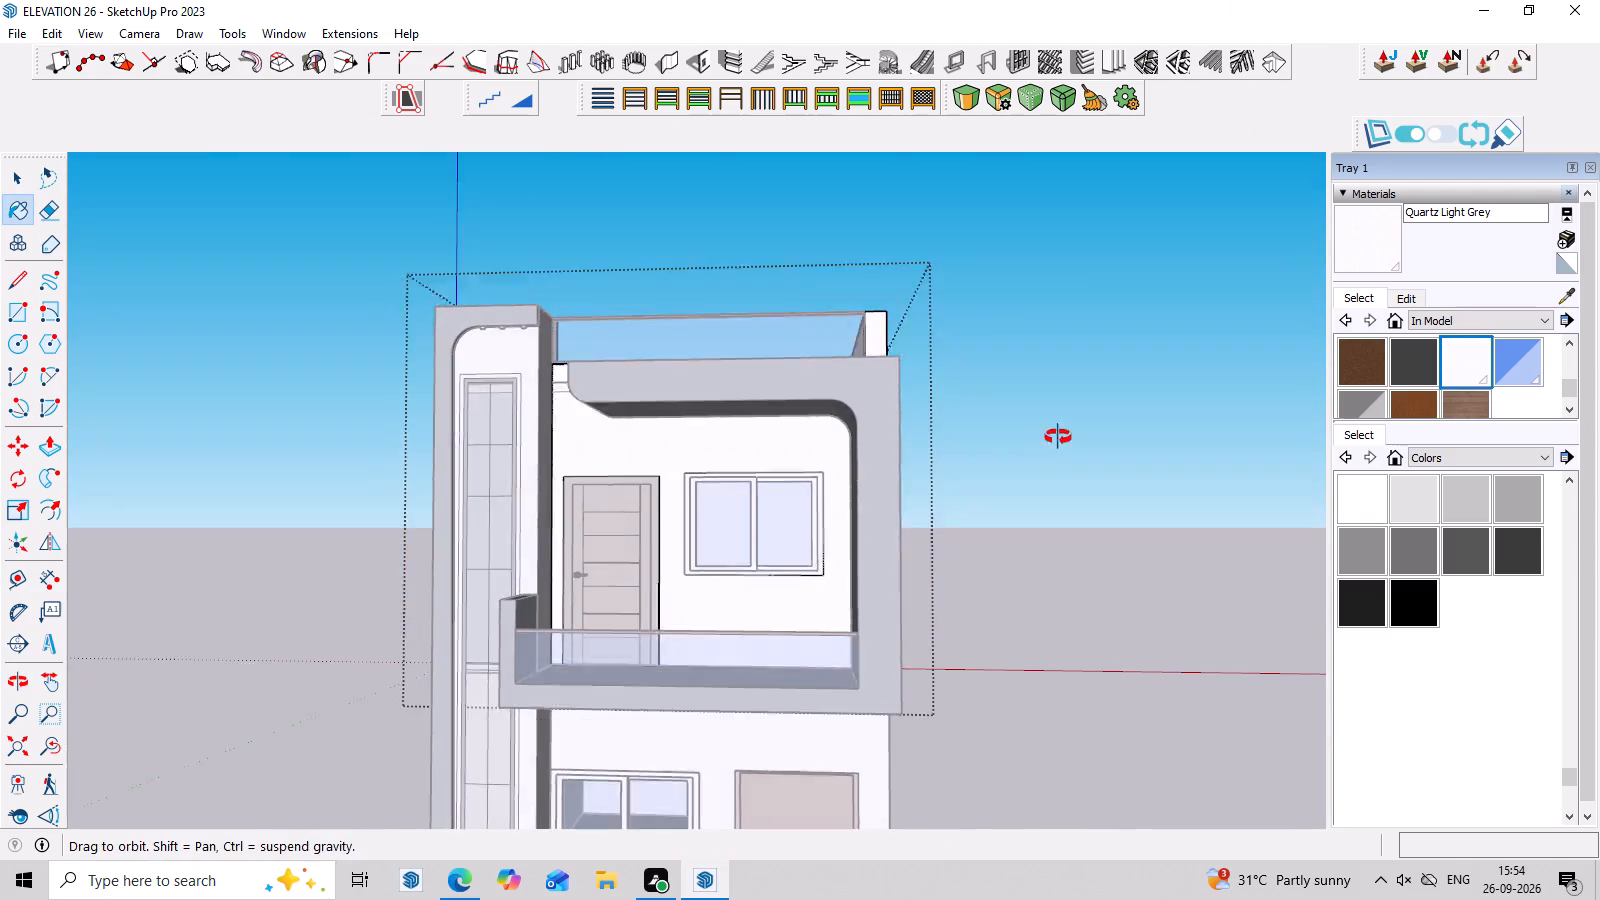
pyautogui.moveTo(1058, 437); pyautogui.dragTo(1059, 449, button='middle')
pyautogui.press('space')
pyautogui.click(1050, 422)
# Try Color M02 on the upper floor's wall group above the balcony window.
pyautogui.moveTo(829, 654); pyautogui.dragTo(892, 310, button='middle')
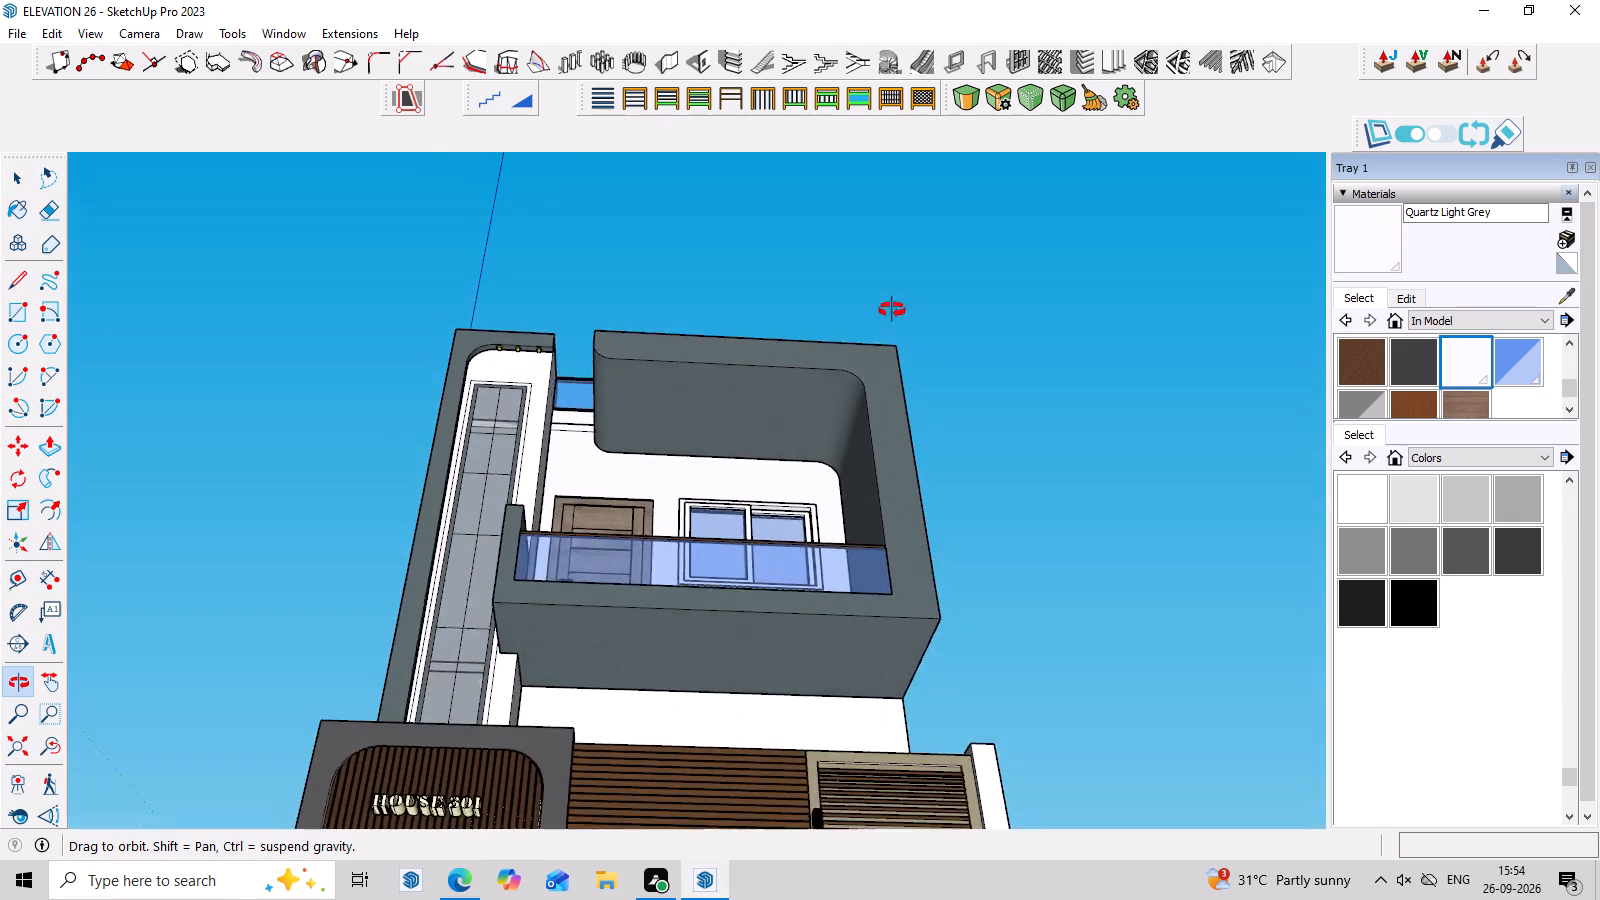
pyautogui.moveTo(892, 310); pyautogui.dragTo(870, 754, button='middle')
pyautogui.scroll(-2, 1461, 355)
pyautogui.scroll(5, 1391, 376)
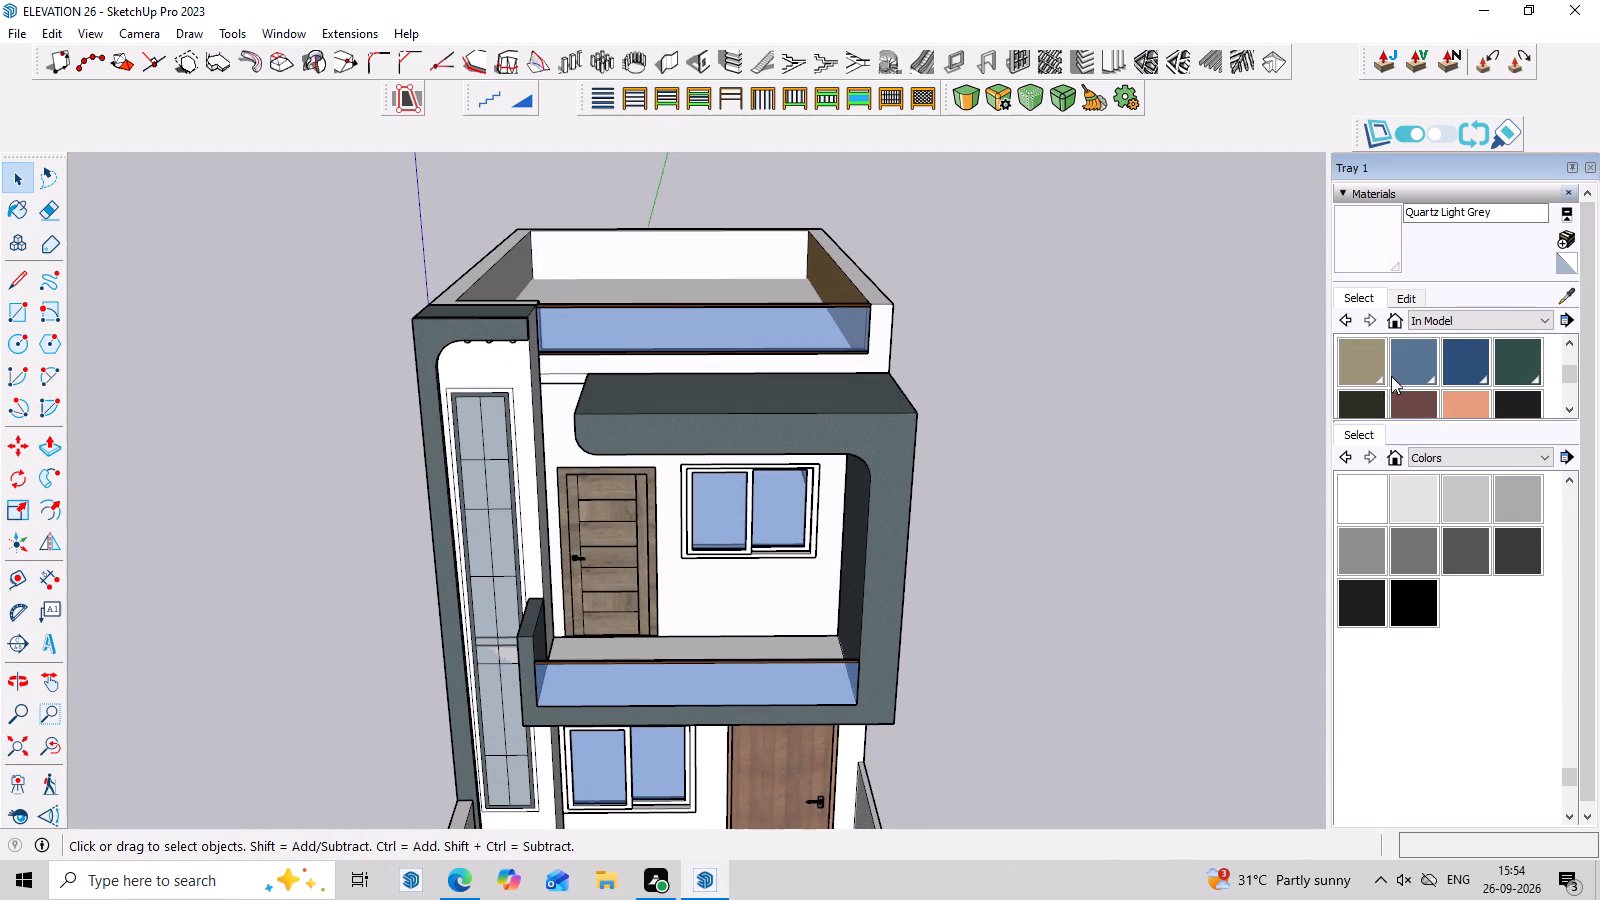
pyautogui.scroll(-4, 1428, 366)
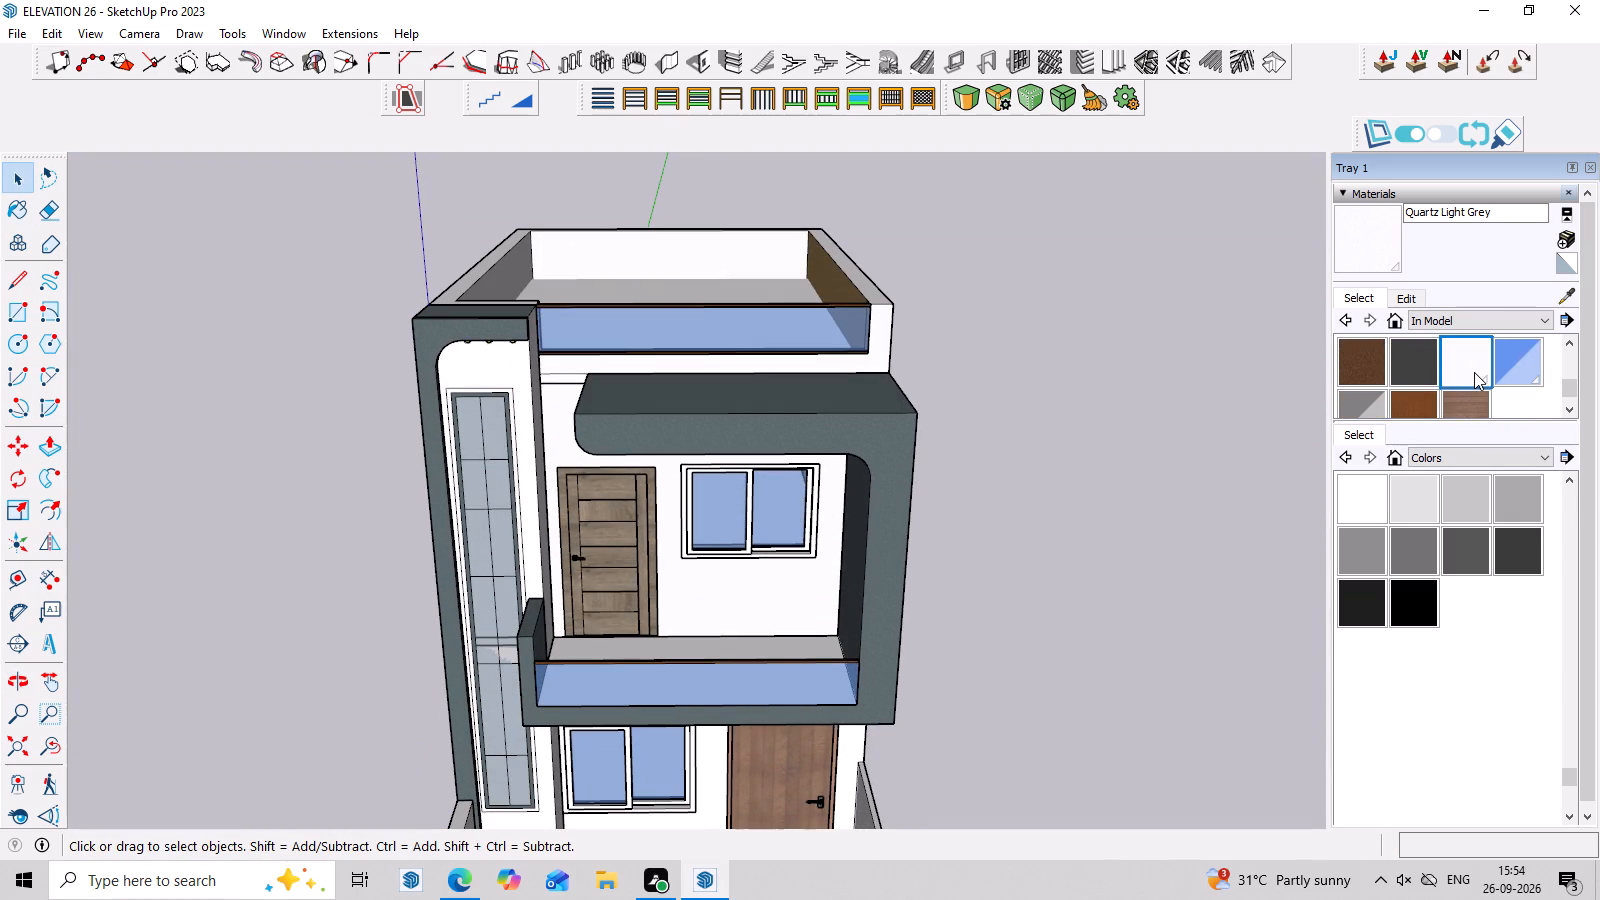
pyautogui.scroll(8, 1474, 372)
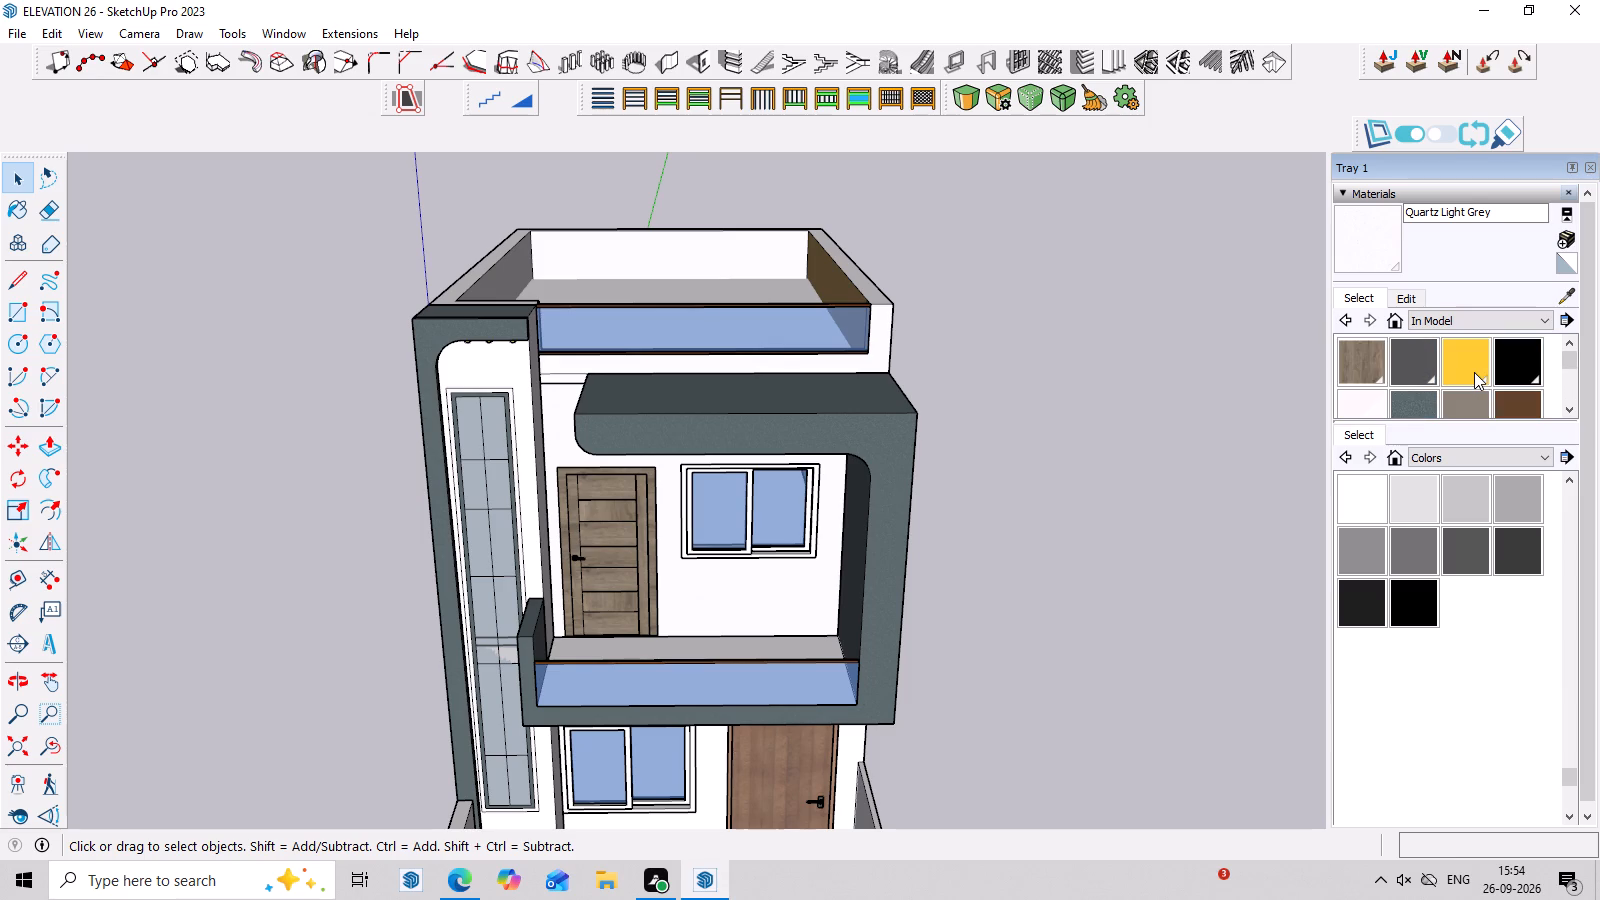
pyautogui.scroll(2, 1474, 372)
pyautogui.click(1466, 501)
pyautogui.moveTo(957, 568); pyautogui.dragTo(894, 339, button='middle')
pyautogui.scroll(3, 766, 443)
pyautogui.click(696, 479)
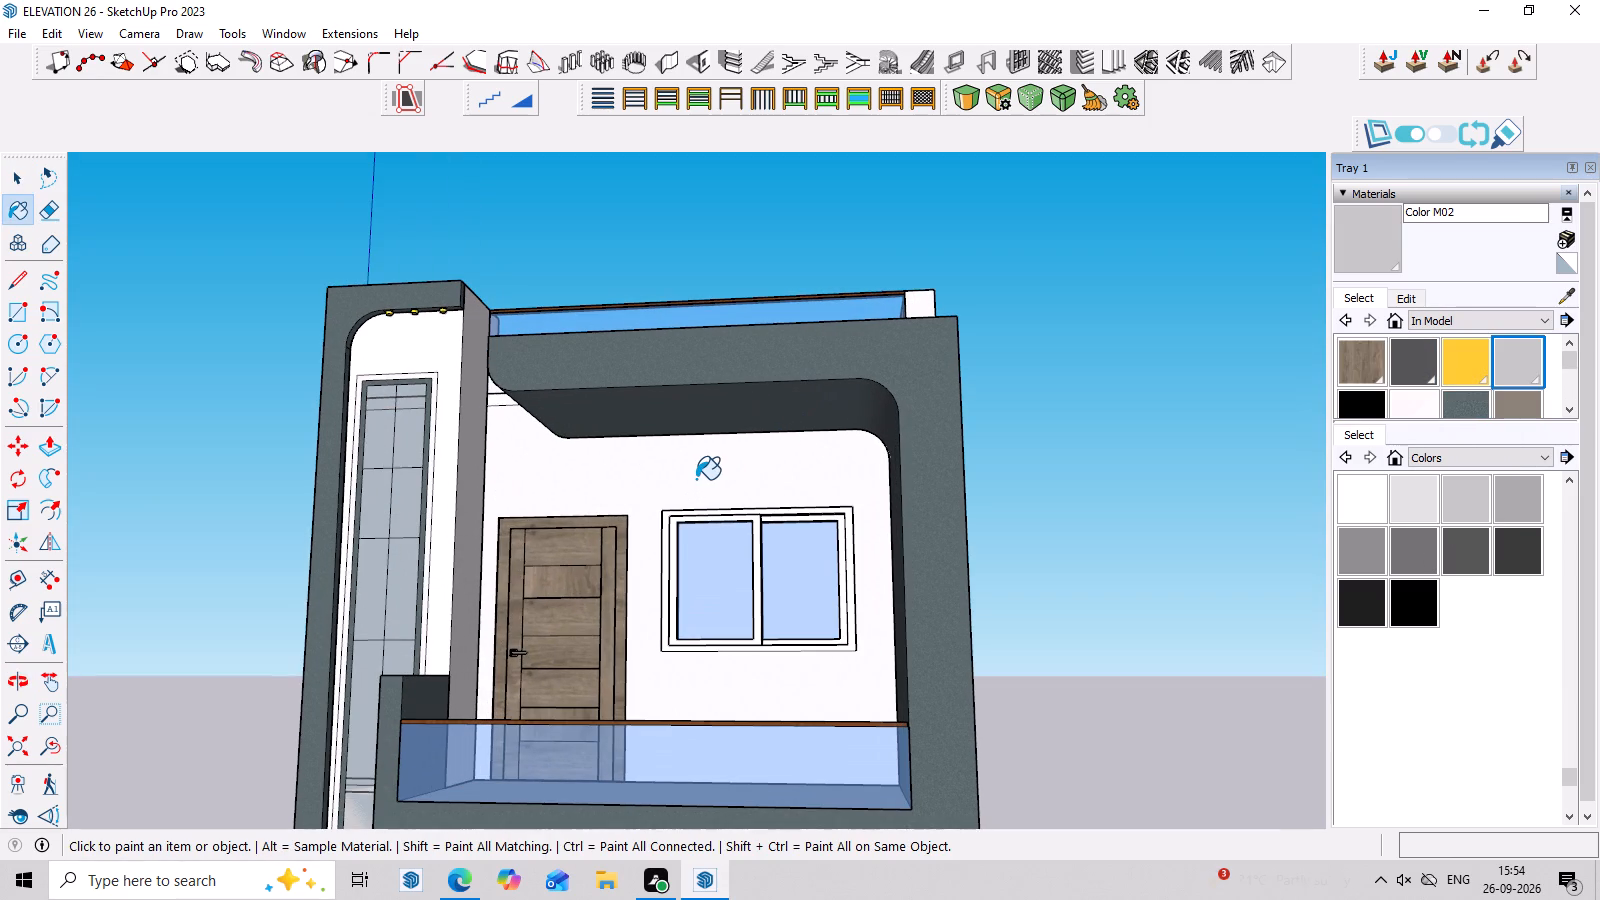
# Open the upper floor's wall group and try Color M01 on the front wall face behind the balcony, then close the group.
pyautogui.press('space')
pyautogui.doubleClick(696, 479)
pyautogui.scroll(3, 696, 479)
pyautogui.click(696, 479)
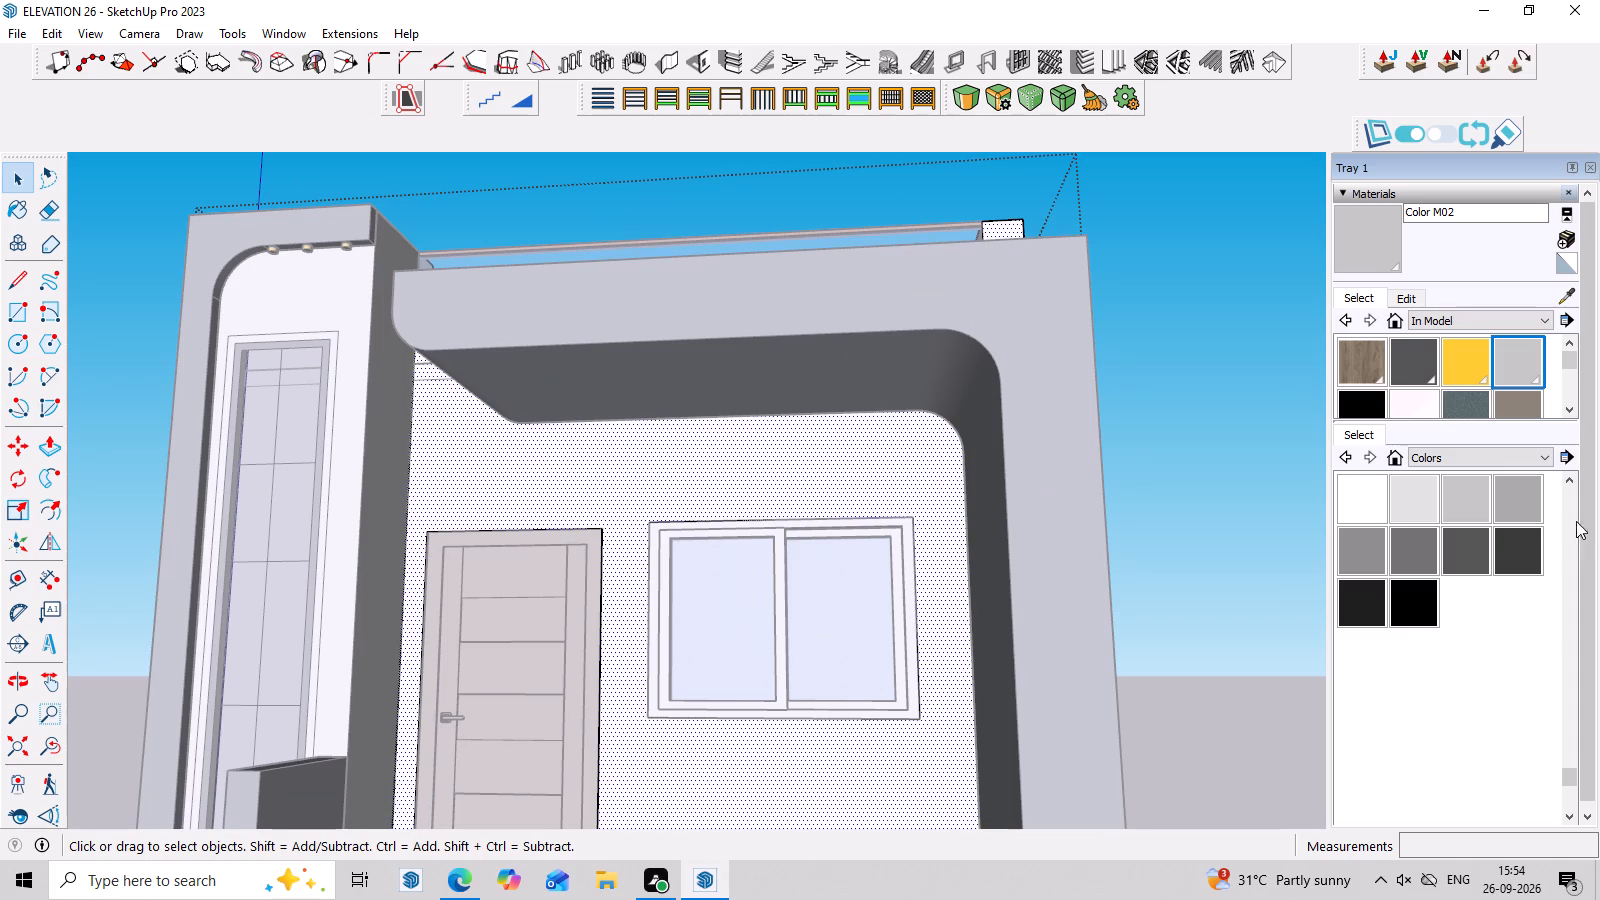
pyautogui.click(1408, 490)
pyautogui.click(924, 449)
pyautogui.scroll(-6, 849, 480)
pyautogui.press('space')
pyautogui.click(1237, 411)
# Look through the Colors collection for a wall colour and examine the whole front elevation against it.
pyautogui.scroll(-3, 1108, 432)
pyautogui.moveTo(1108, 430); pyautogui.dragTo(1135, 681, button='middle')
pyautogui.scroll(1, 1295, 628)
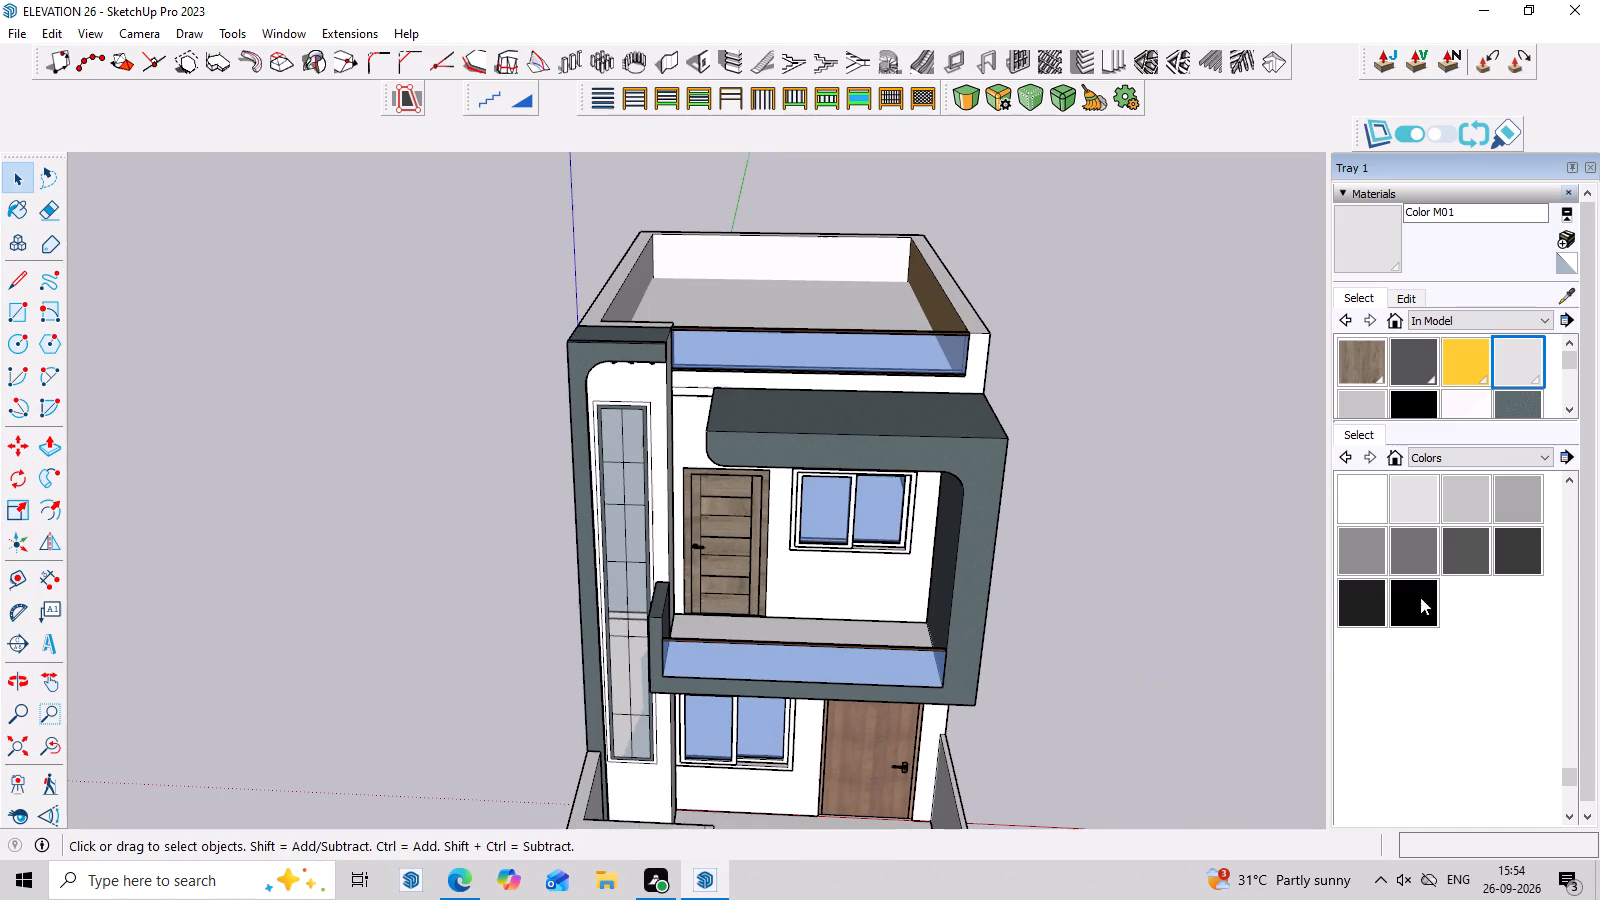
pyautogui.scroll(8, 1420, 597)
pyautogui.scroll(-8, 1321, 572)
pyautogui.moveTo(1145, 453); pyautogui.dragTo(1157, 259, button='middle')
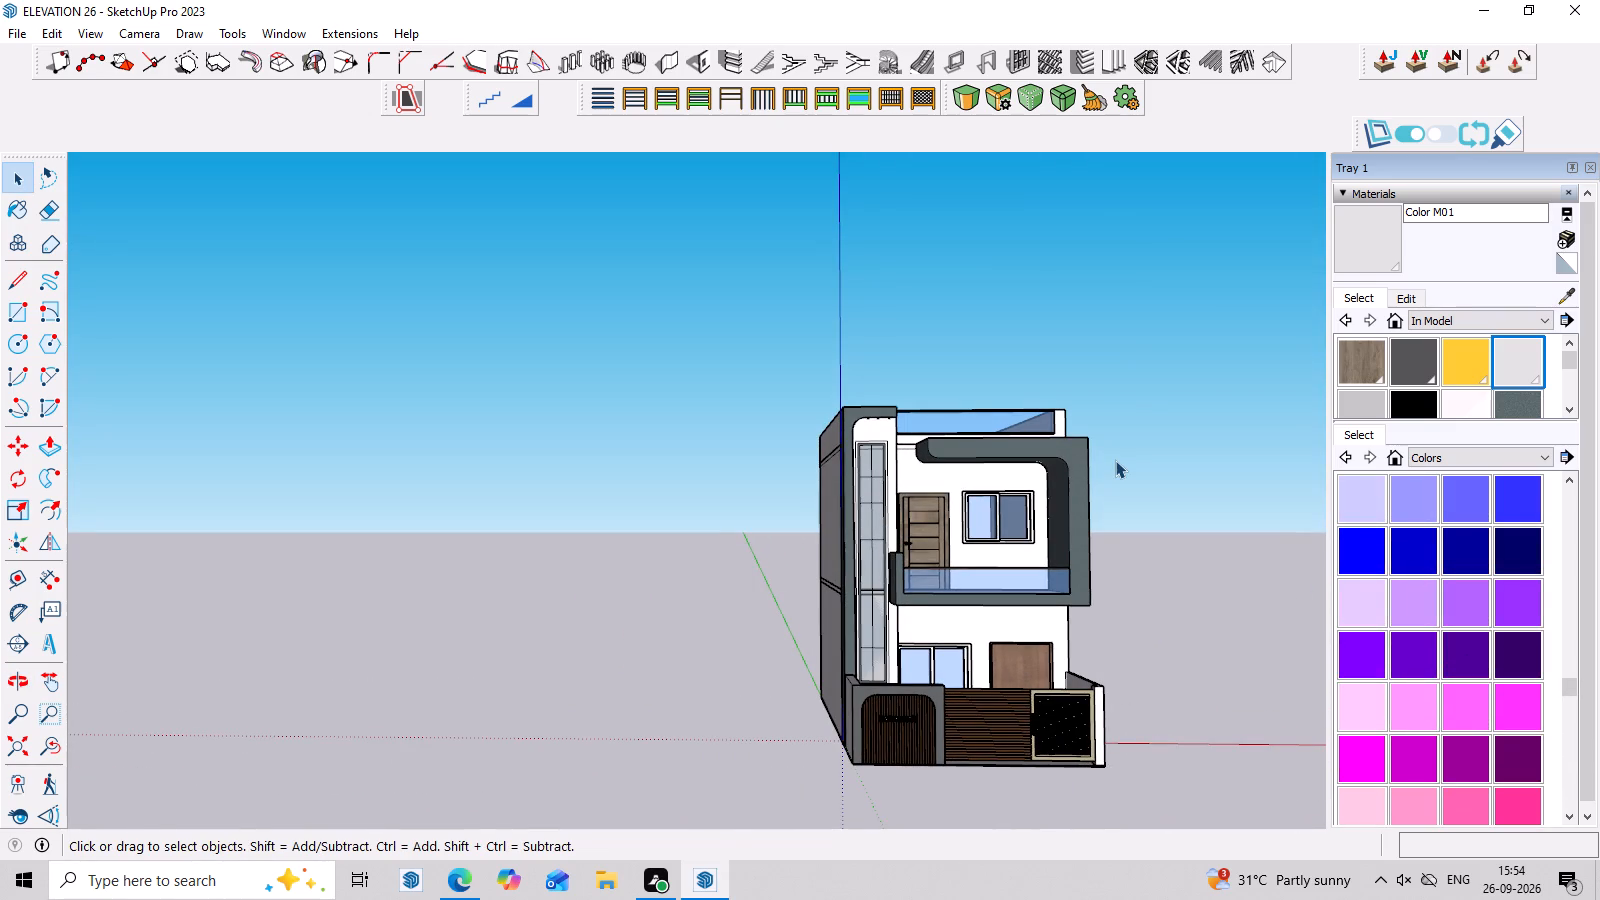
pyautogui.scroll(5, 1113, 456)
pyautogui.scroll(-7, 1113, 415)
pyautogui.scroll(5, 1226, 571)
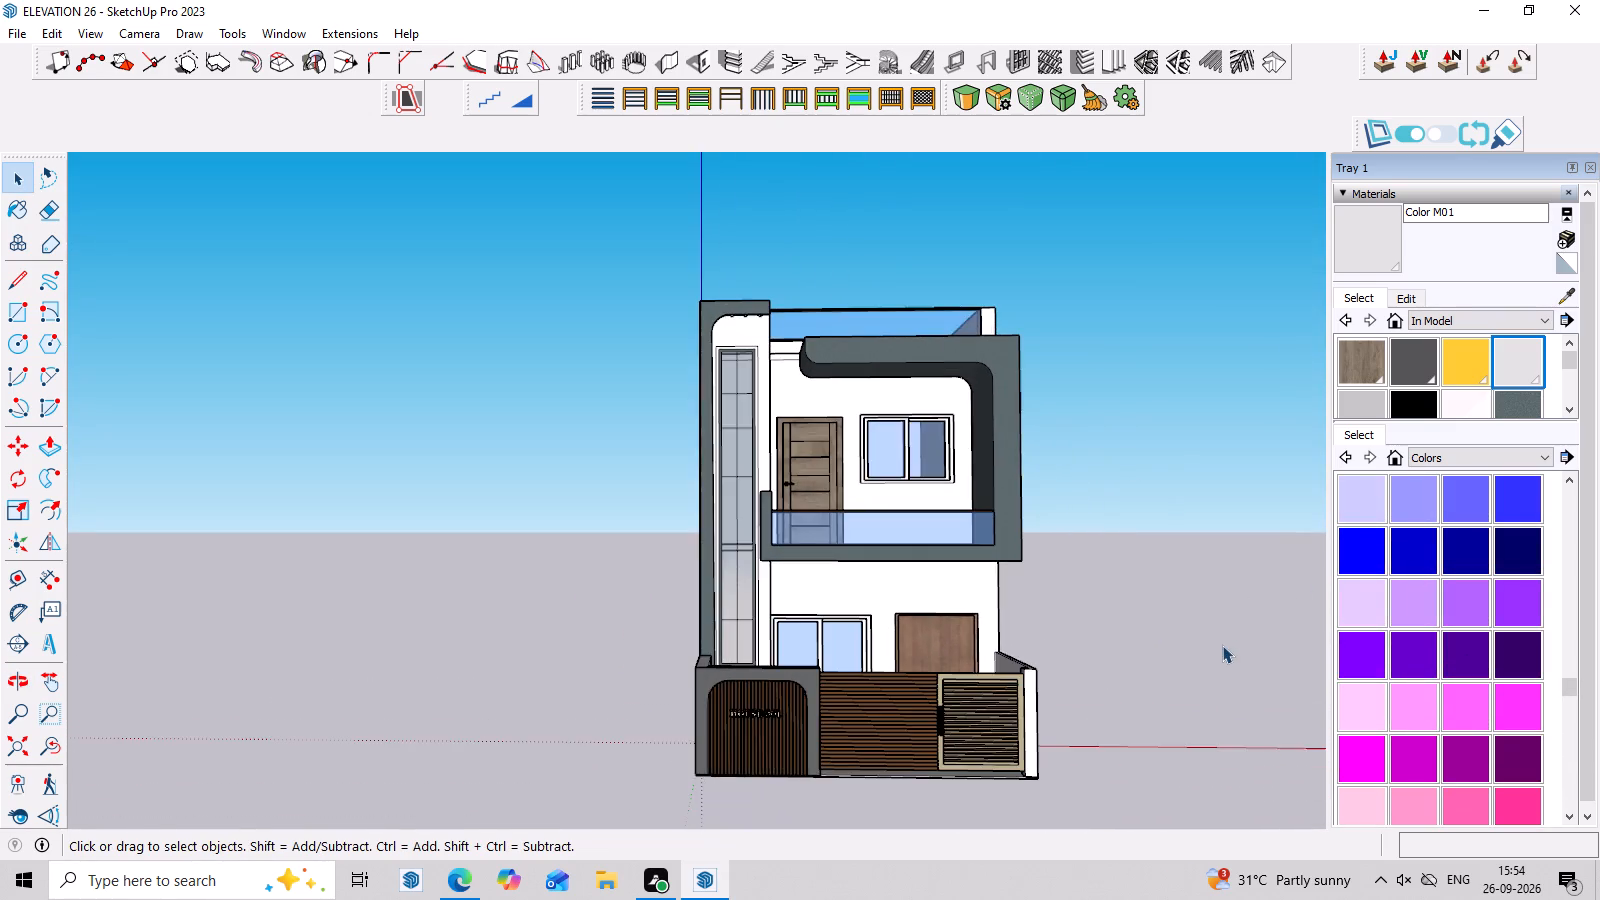
pyautogui.scroll(1, 1222, 645)
pyautogui.moveTo(1222, 645); pyautogui.dragTo(1224, 720, button='middle')
pyautogui.scroll(8, 1222, 695)
pyautogui.scroll(-7, 1222, 682)
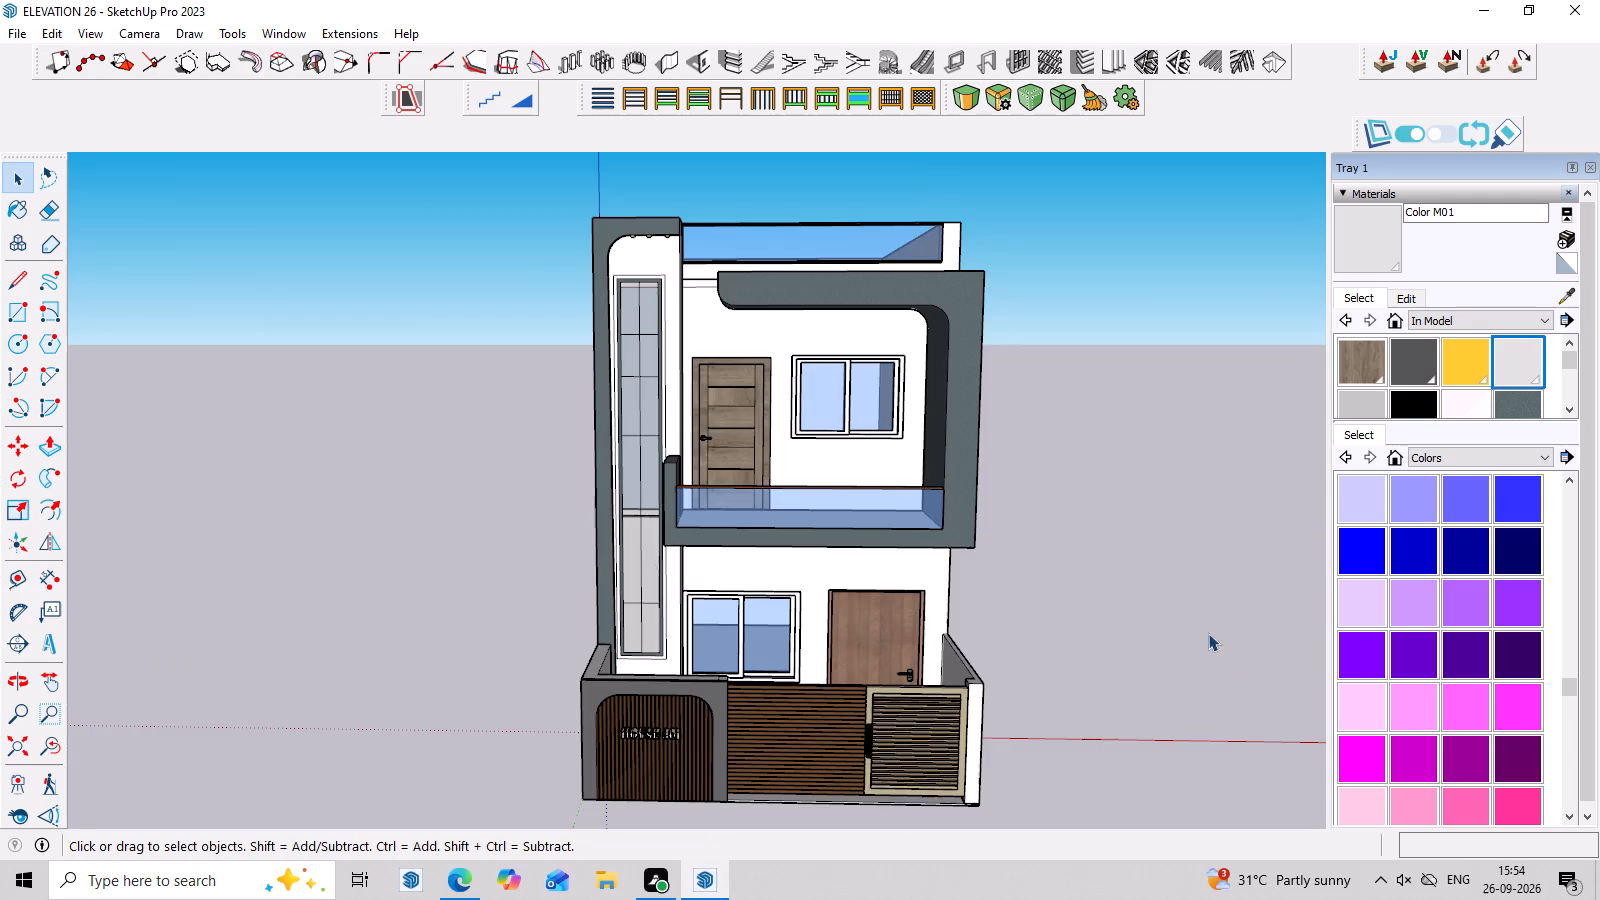
pyautogui.scroll(3, 1131, 545)
pyautogui.scroll(2, 1108, 297)
pyautogui.scroll(-7, 1108, 289)
pyautogui.scroll(4, 1128, 244)
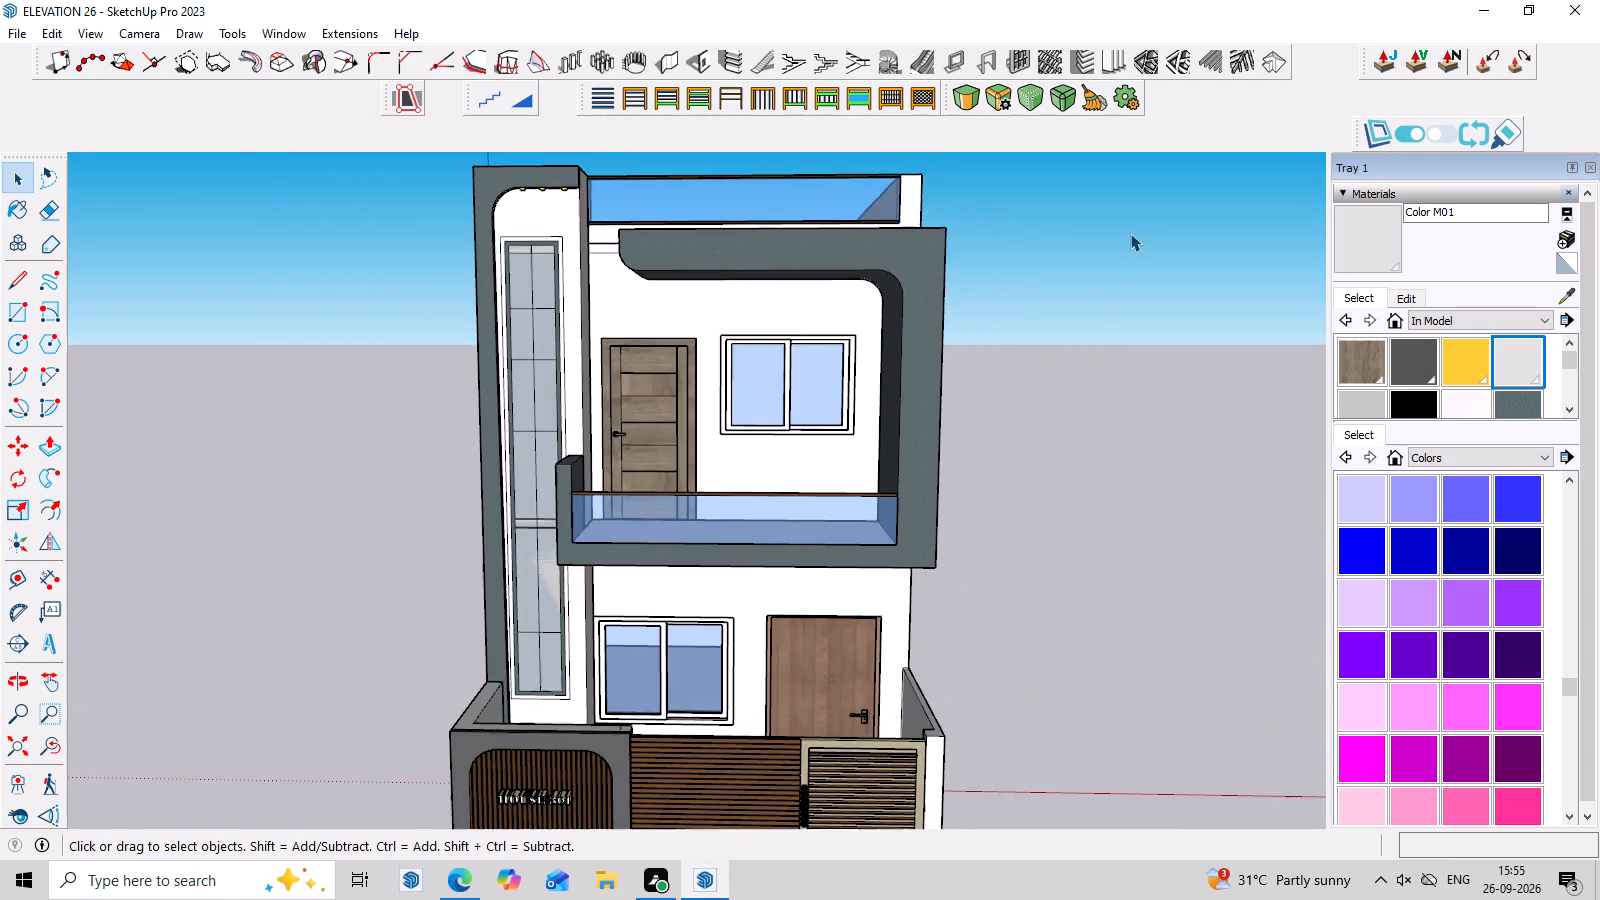
# Draw a light-fitting circle on the underside of the balcony canopy, near its end beside the window tower.
pyautogui.moveTo(1130, 233); pyautogui.dragTo(1065, 43, button='middle')
pyautogui.scroll(6, 1054, 326)
pyautogui.moveTo(880, 298); pyautogui.dragTo(937, 224, button='middle')
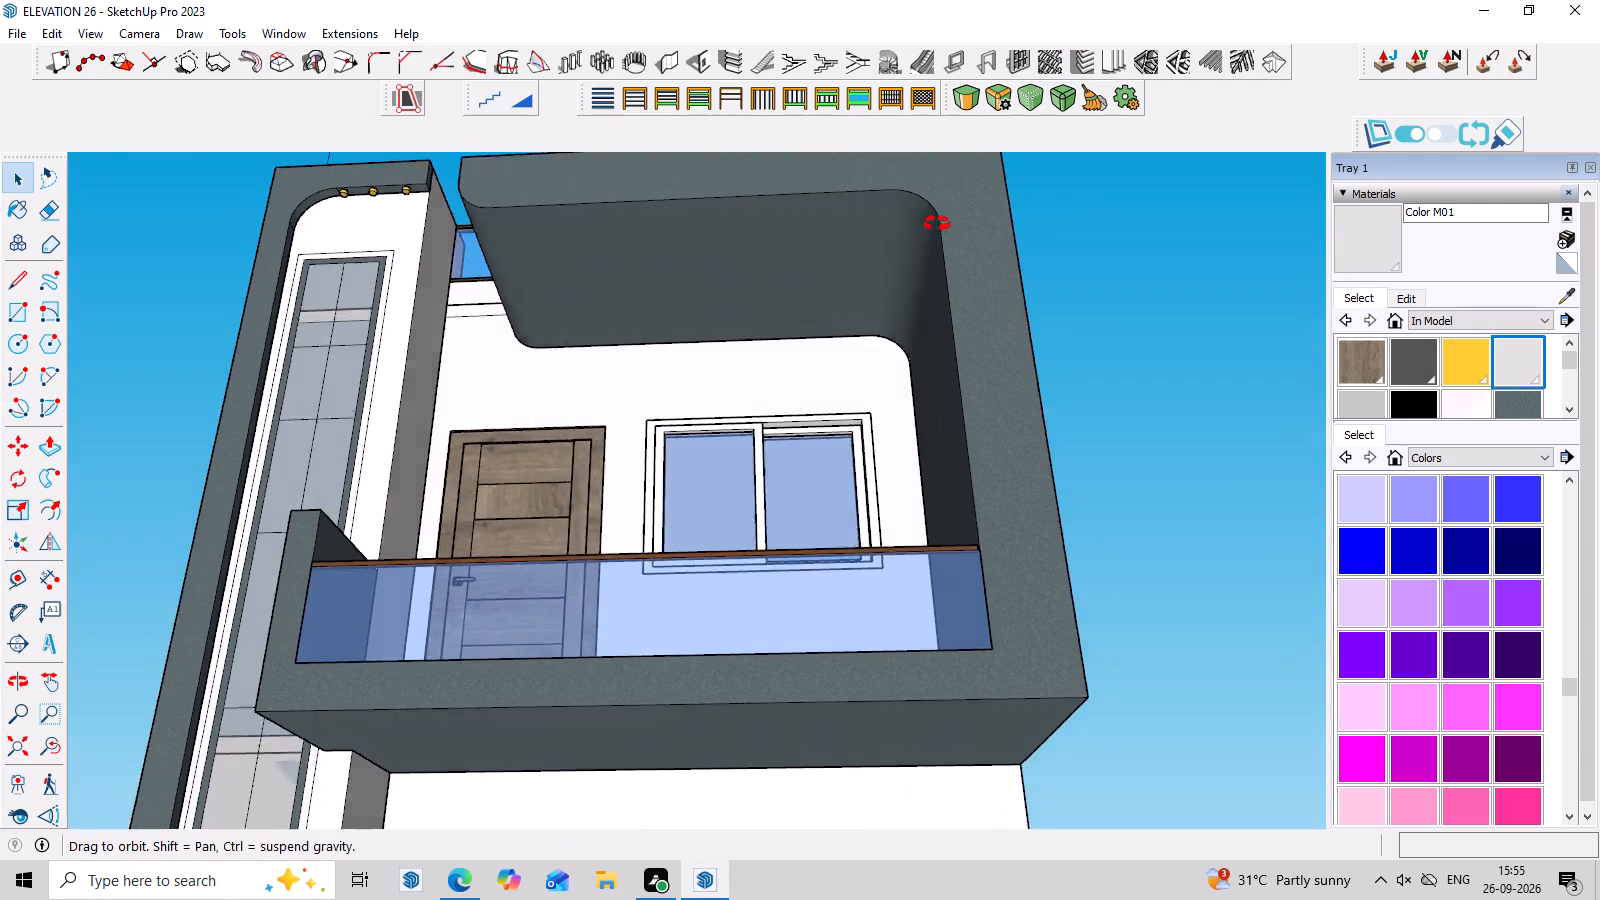
pyautogui.moveTo(937, 224); pyautogui.dragTo(938, 222, button='middle')
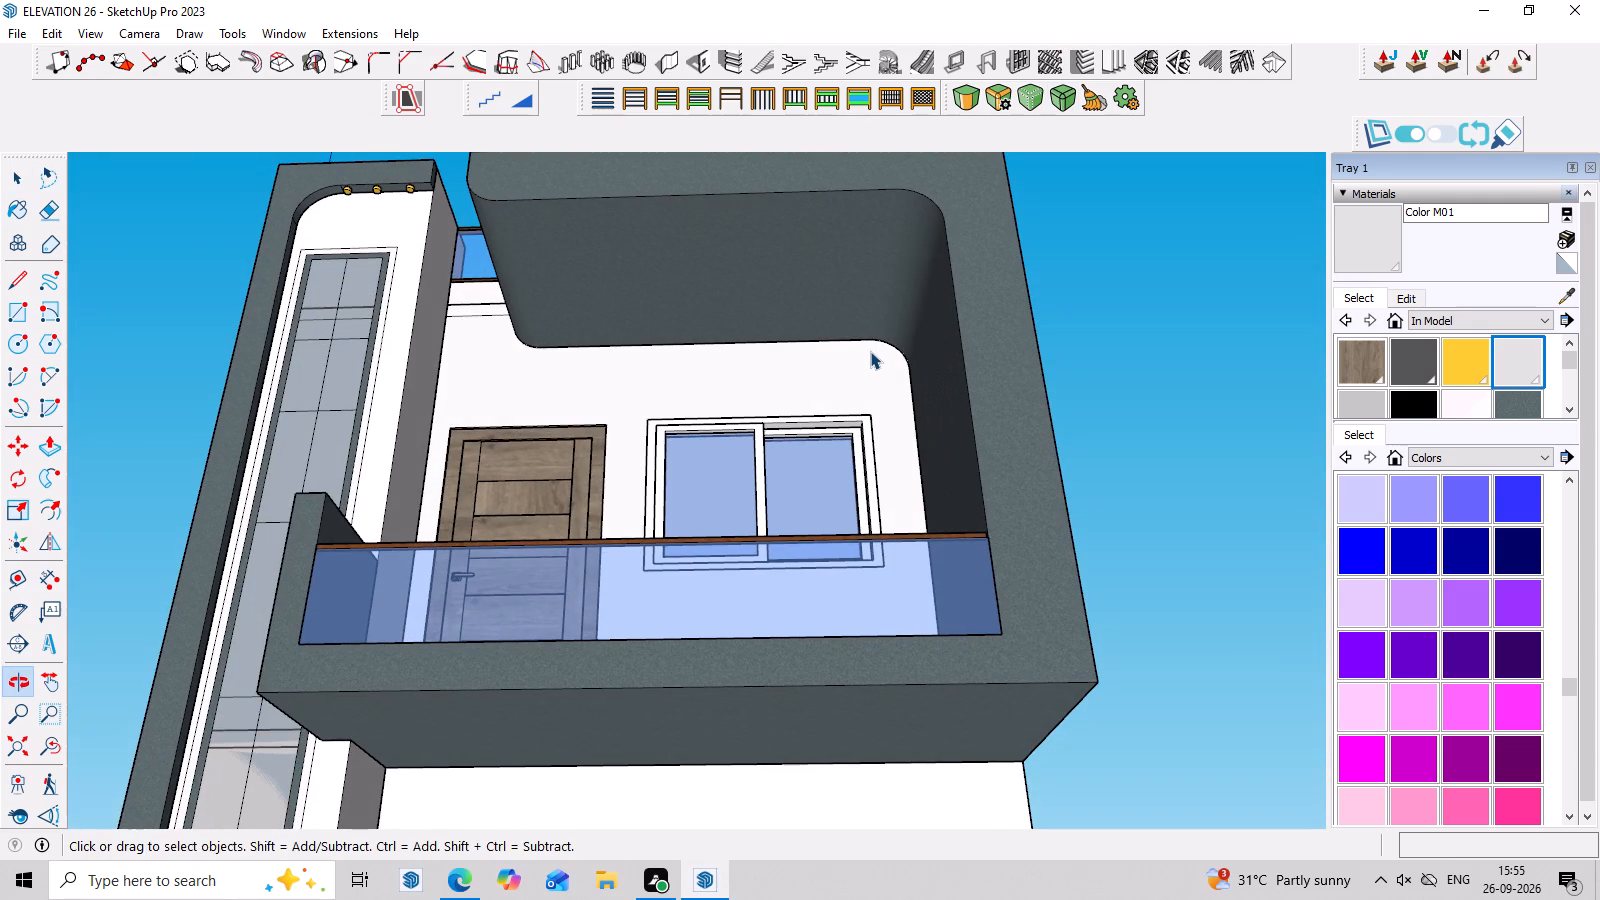
pyautogui.scroll(2, 840, 306)
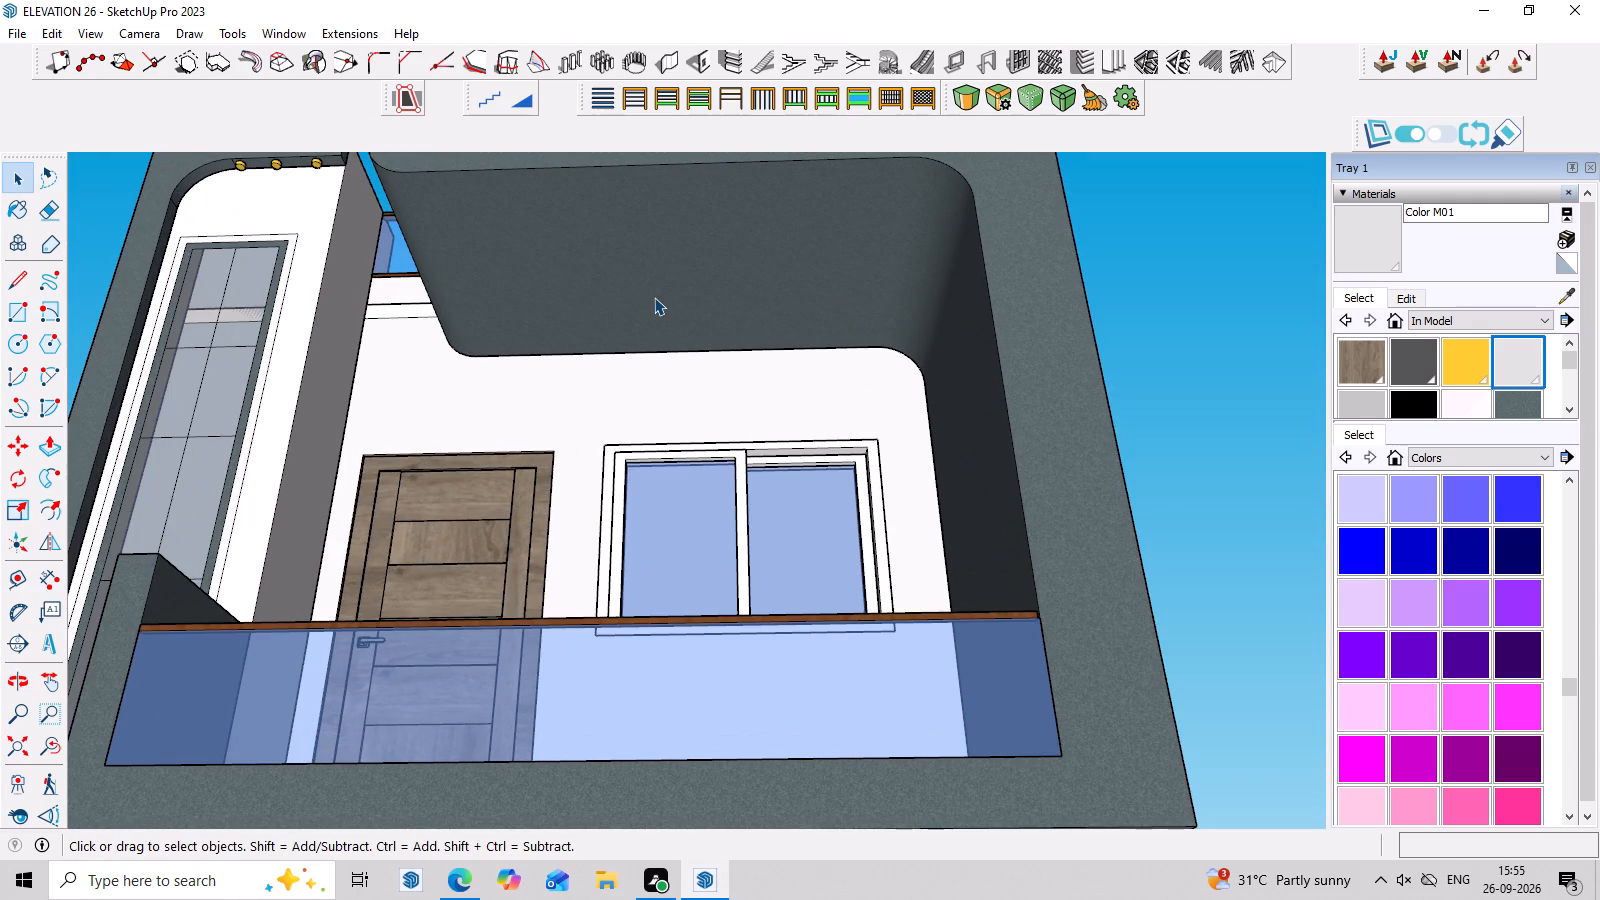
pyautogui.press('c')
pyautogui.doubleClick(23, 337)
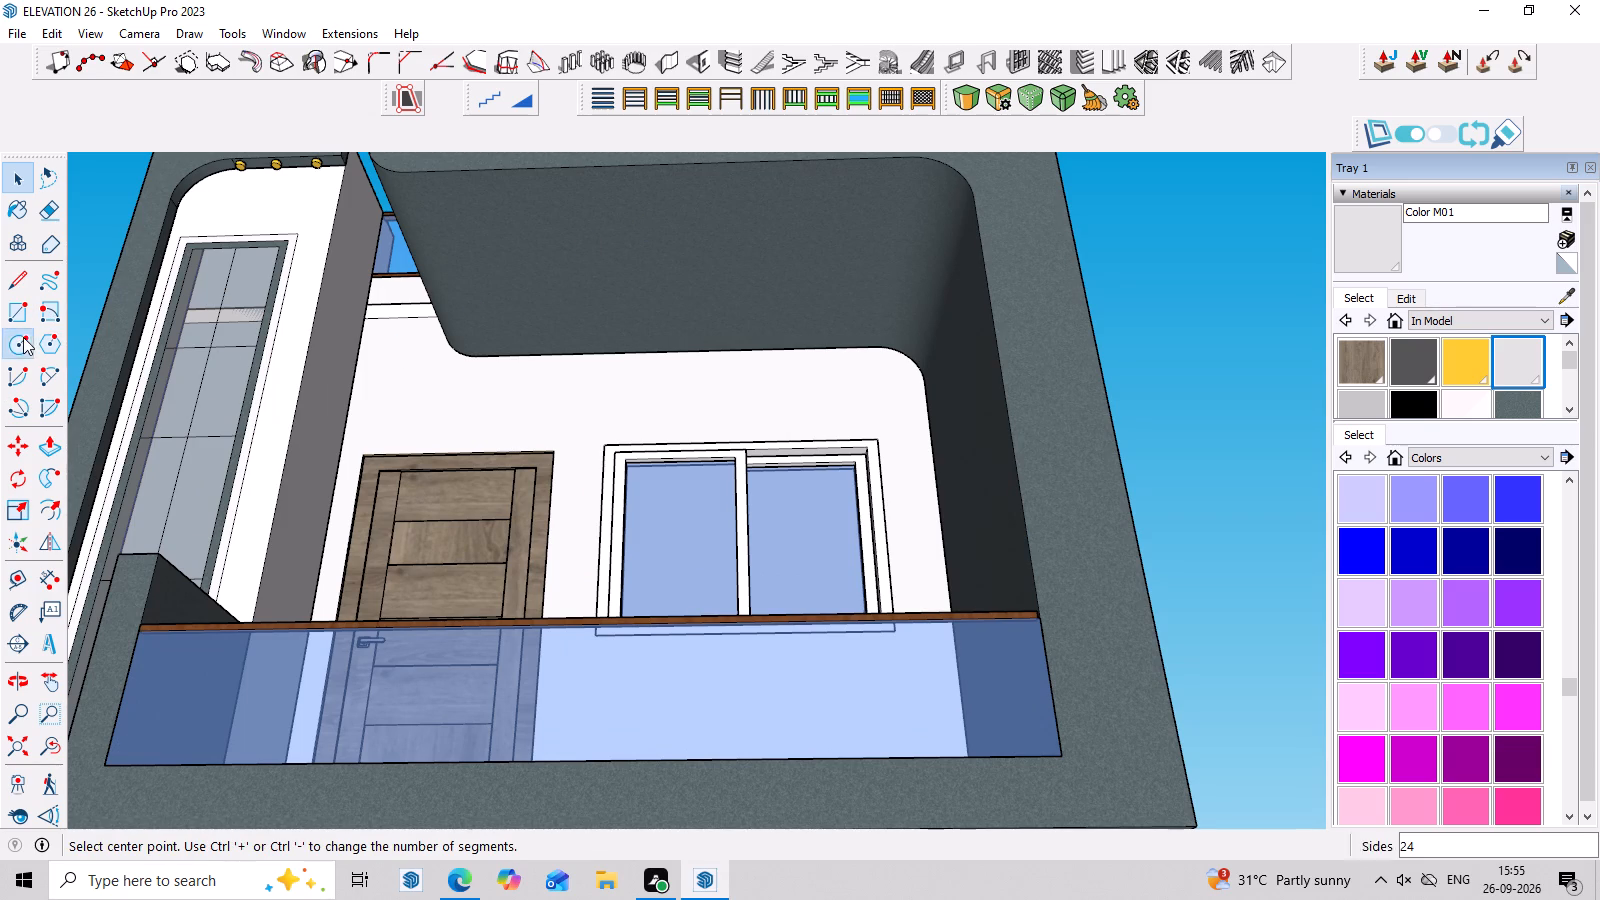
pyautogui.click(547, 258)
pyautogui.scroll(10, 559, 260)
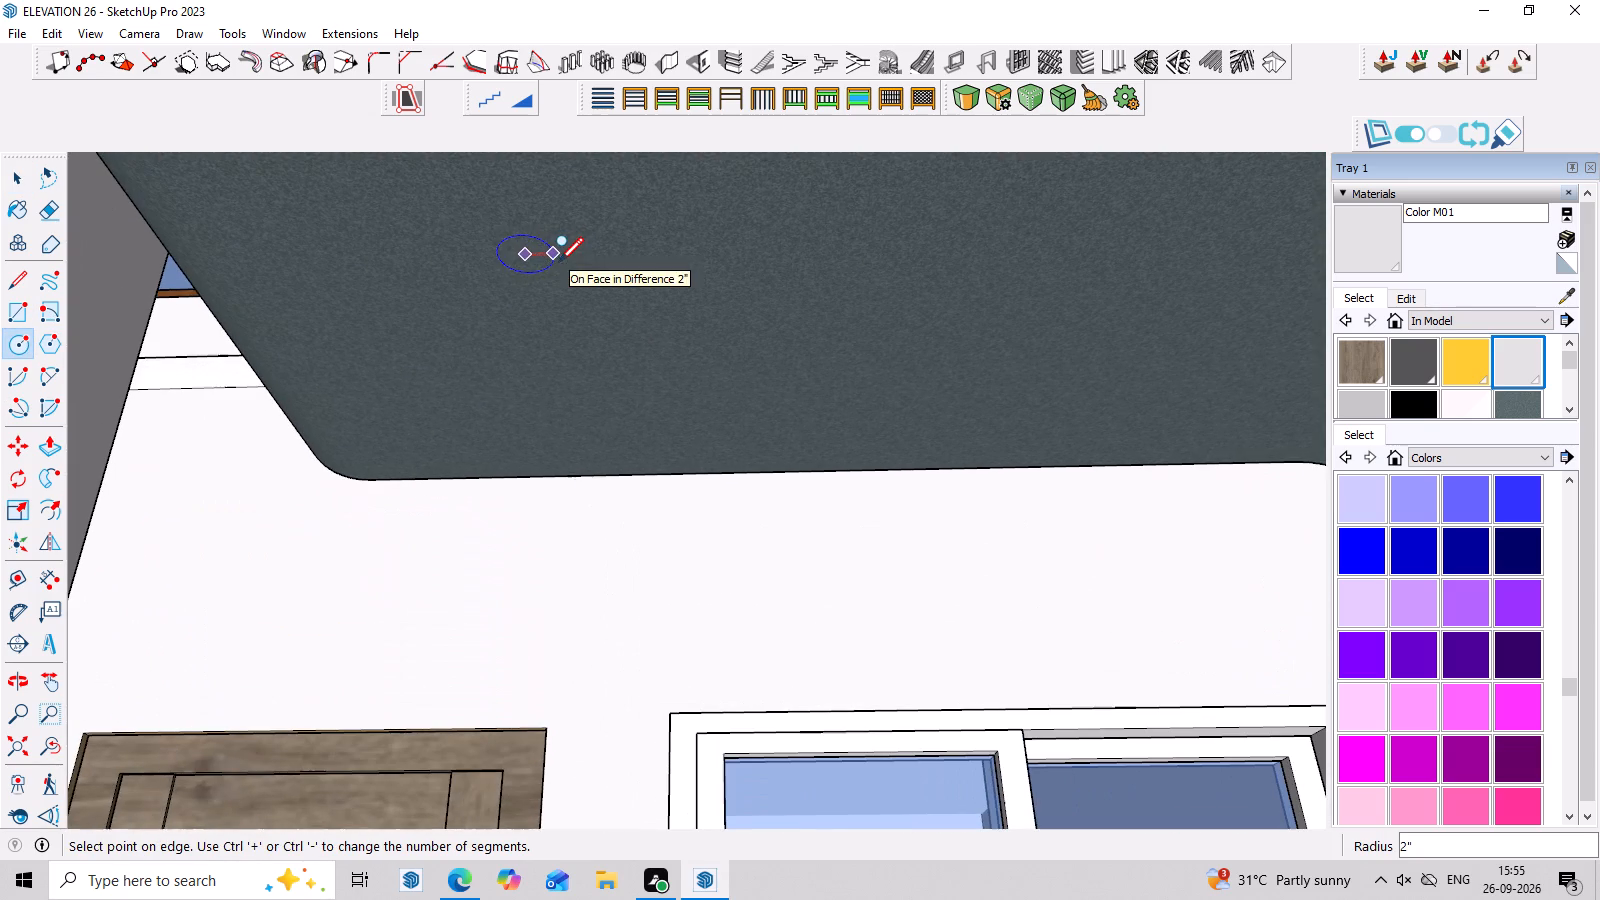
pyautogui.click(567, 254)
pyautogui.press('space')
# Offset the canopy circle outward by about 1" to outline the light fitting's rim.
pyautogui.click(542, 256)
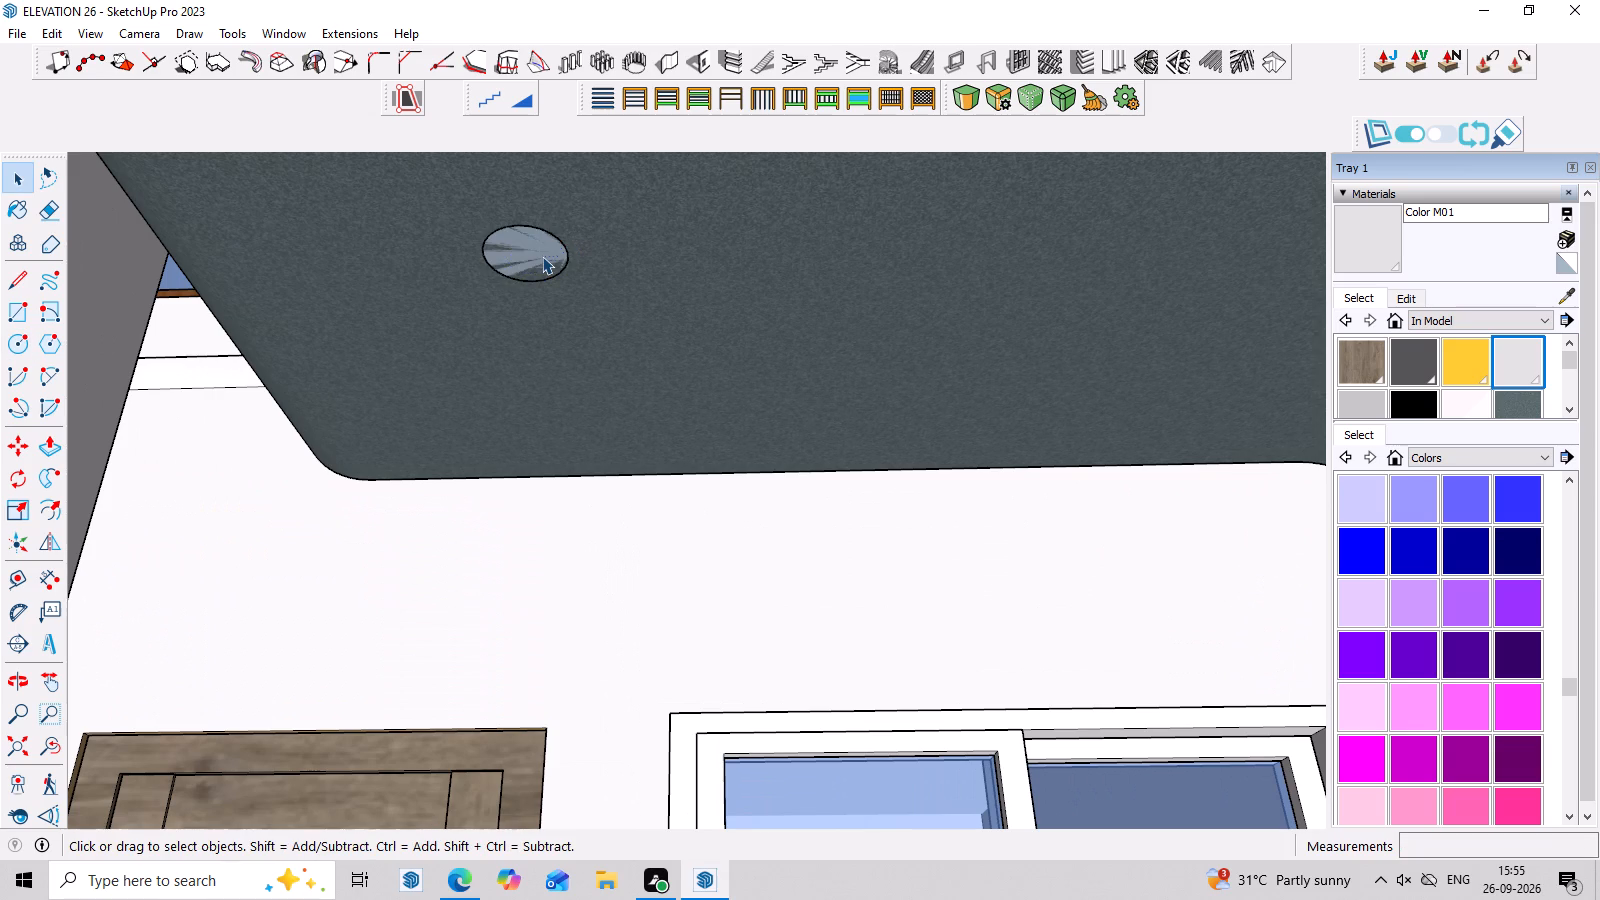
pyautogui.press('f')
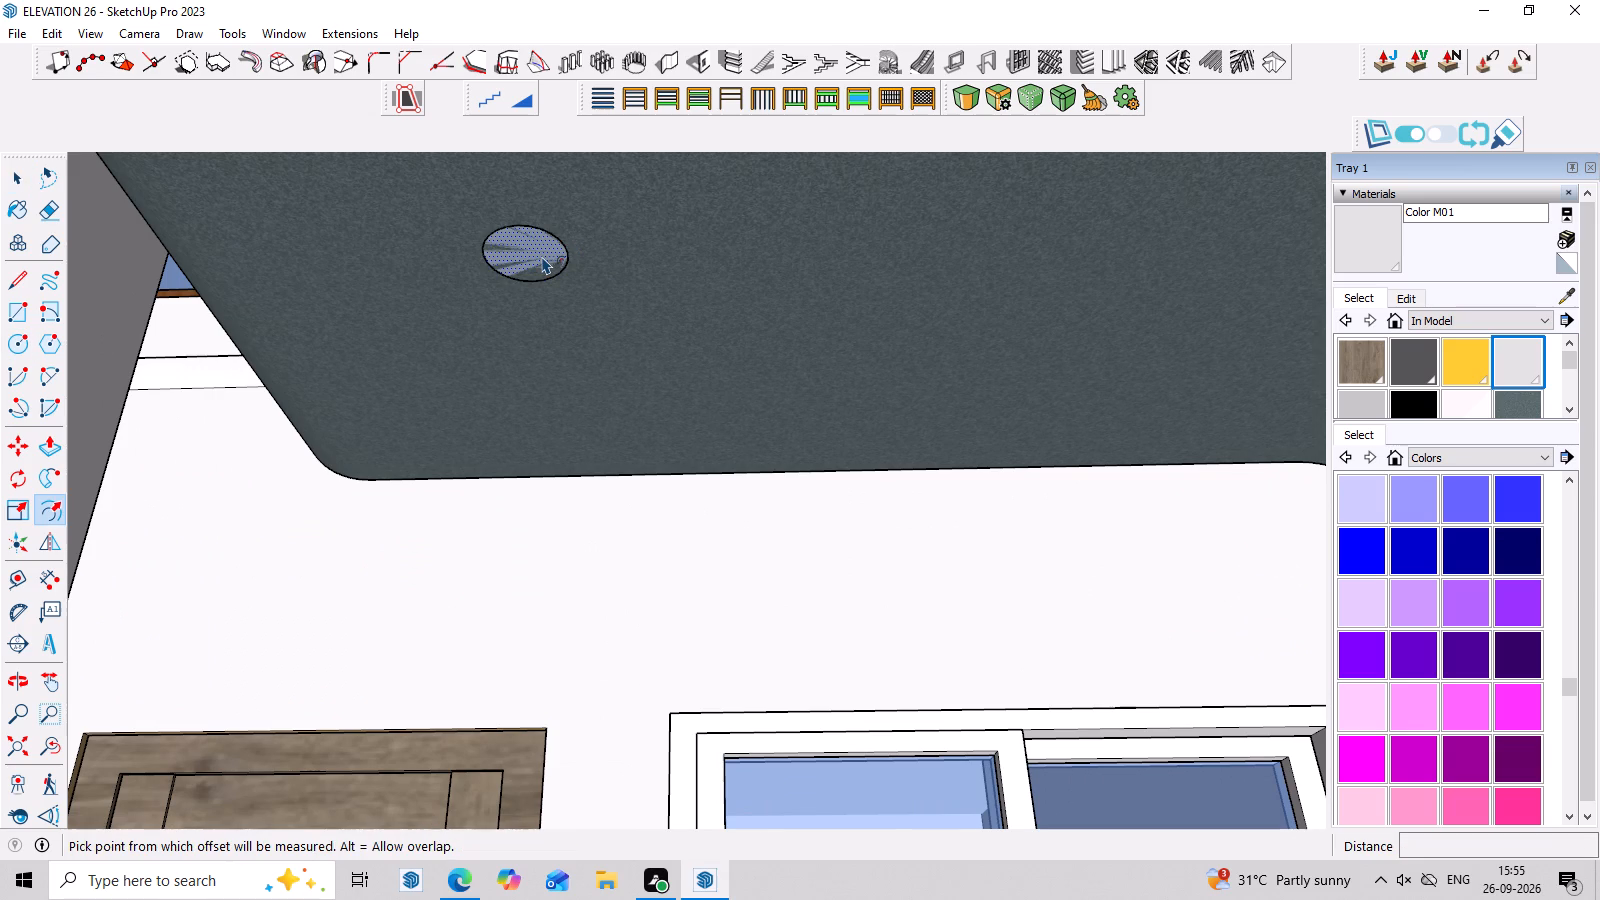
pyautogui.click(557, 255)
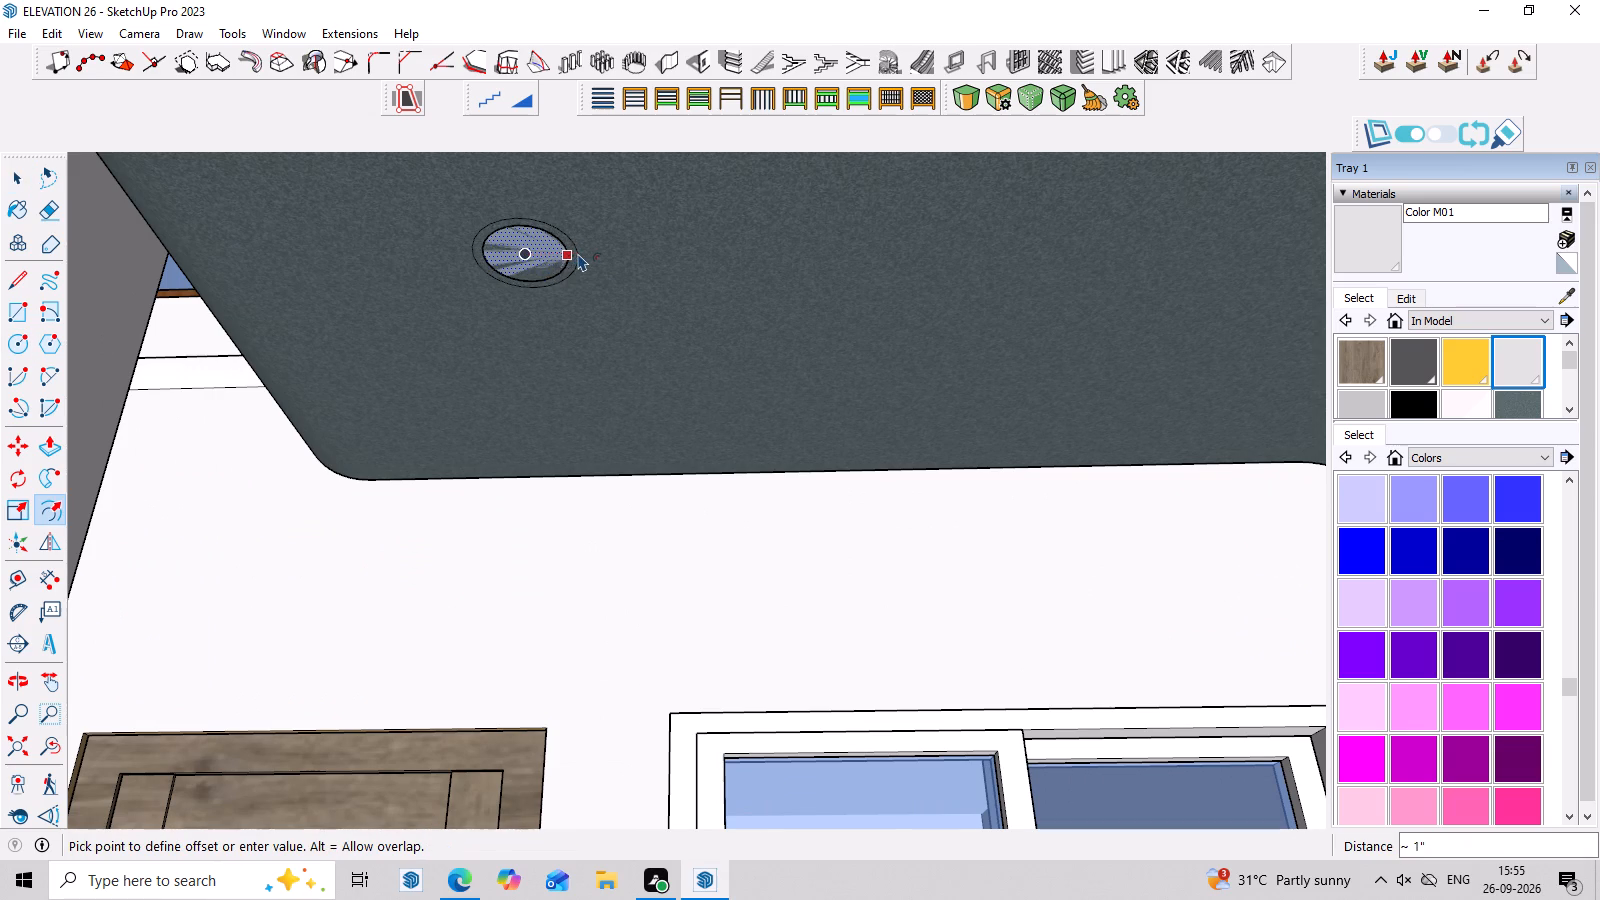
pyautogui.click(578, 253)
pyautogui.press('space')
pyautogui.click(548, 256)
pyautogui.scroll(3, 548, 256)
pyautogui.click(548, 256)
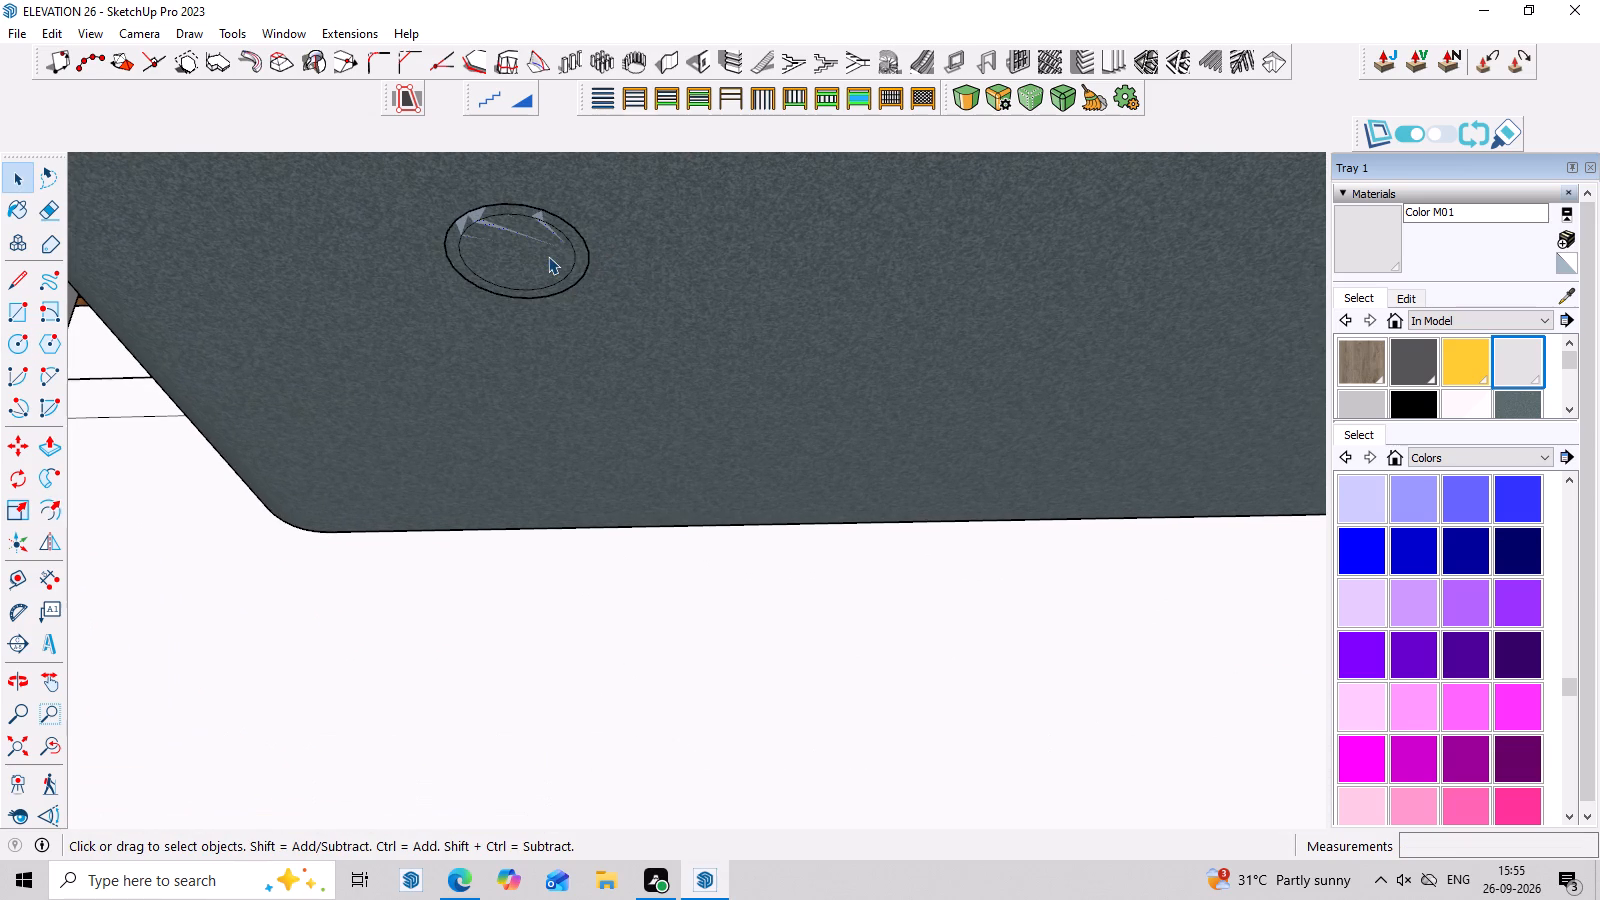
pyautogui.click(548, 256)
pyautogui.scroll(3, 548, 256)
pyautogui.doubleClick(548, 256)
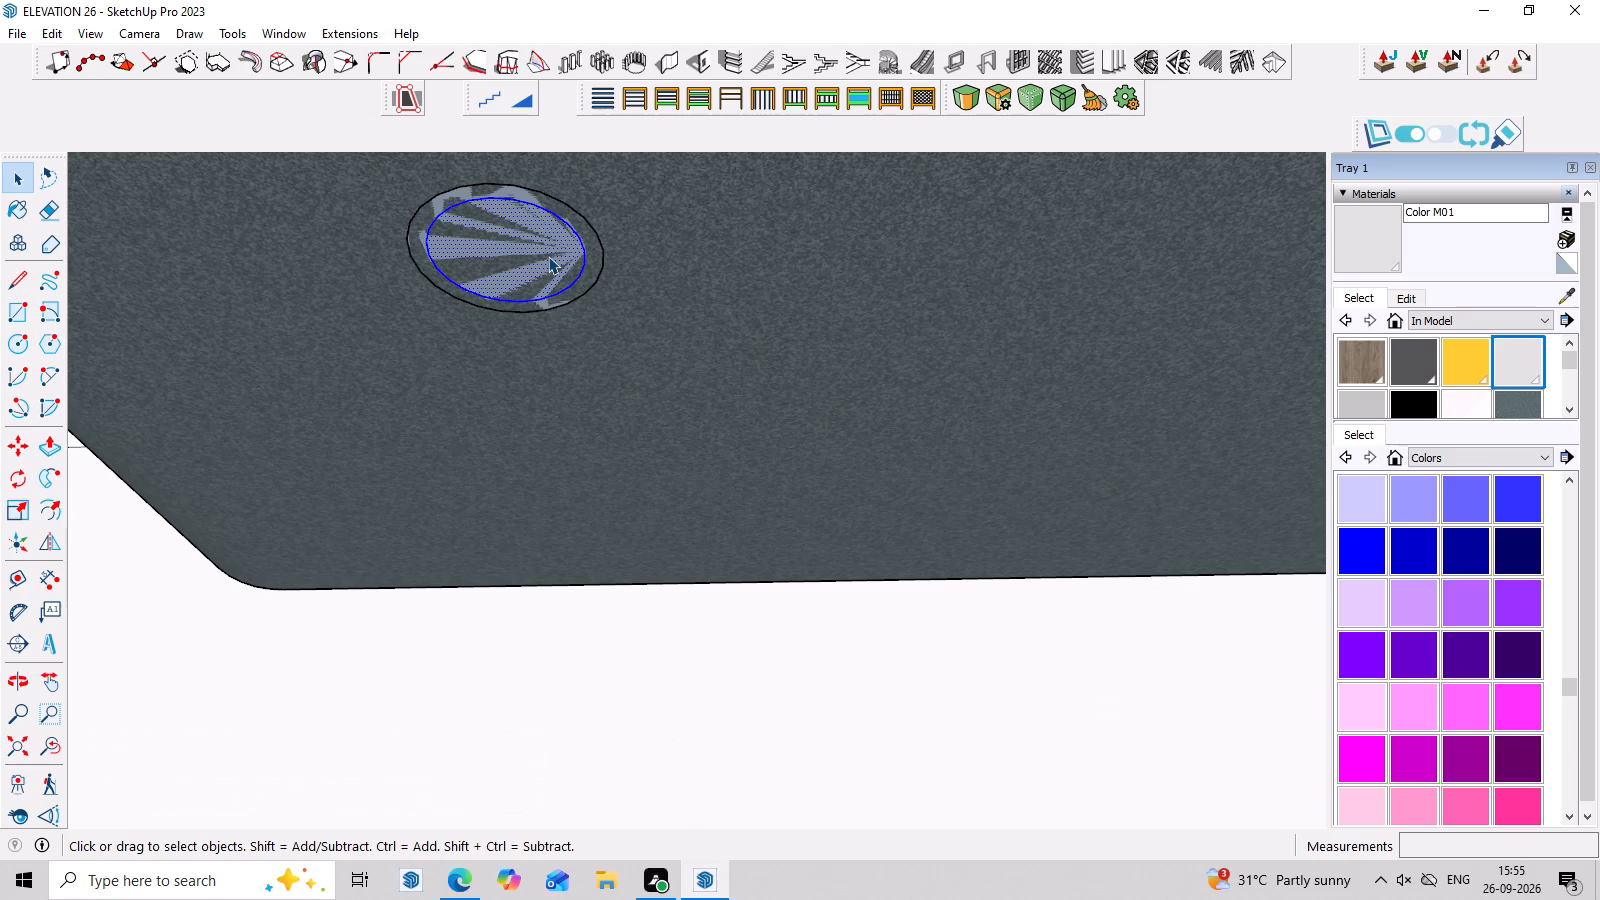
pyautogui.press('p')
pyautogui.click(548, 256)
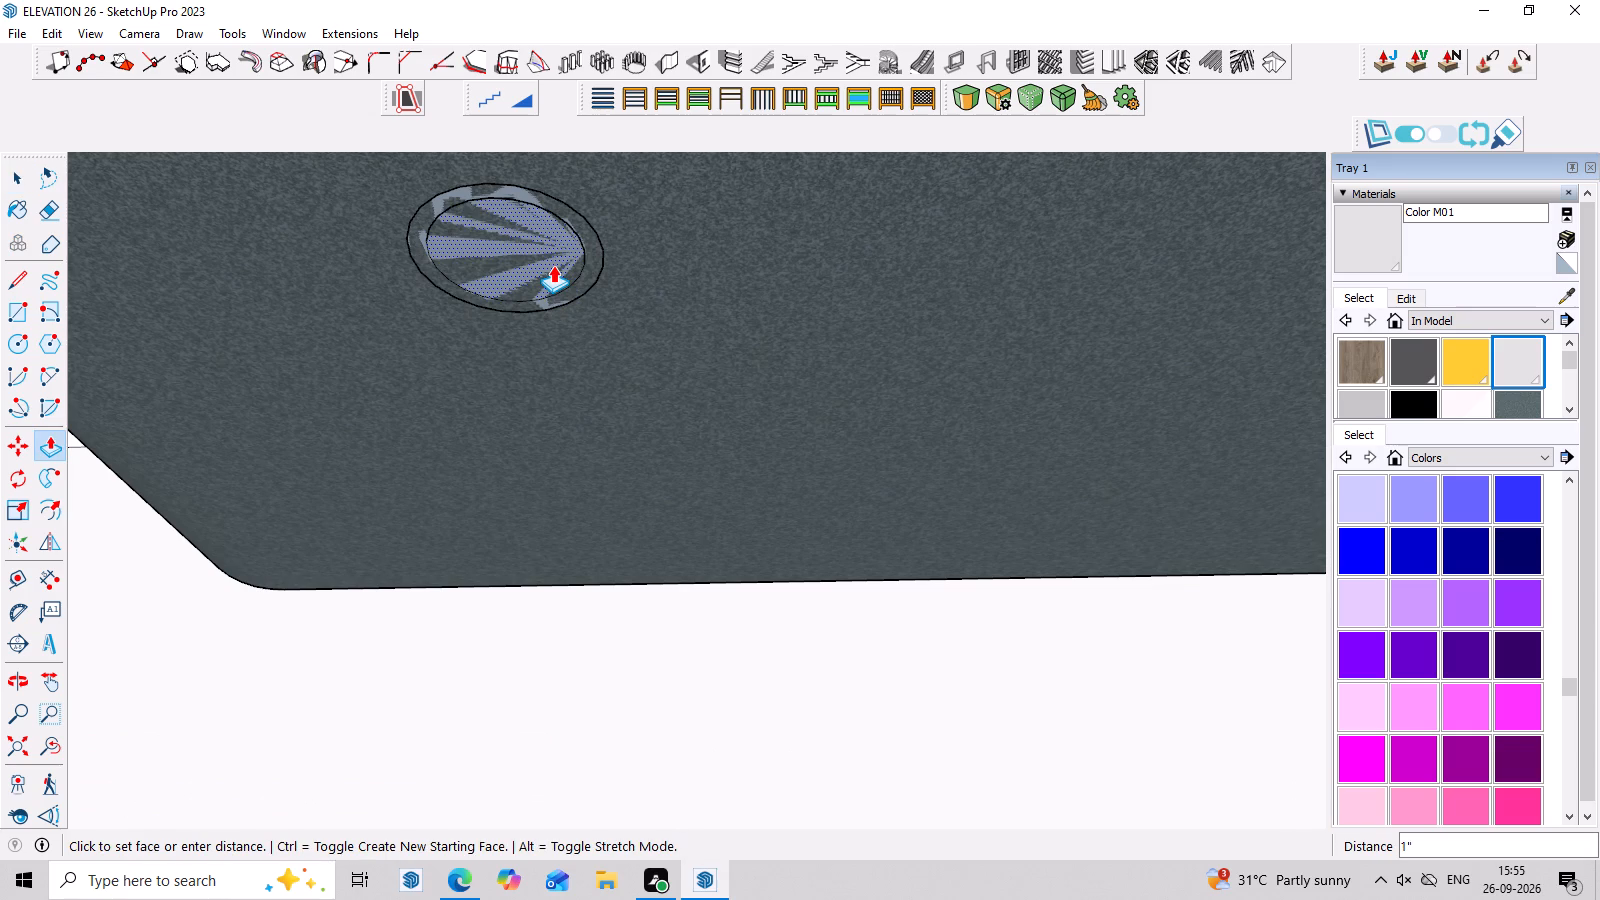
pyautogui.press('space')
# Extrude the ring between the two circles 1" down from the canopy's underside to form the light fitting's rim.
pyautogui.click(589, 251)
pyautogui.scroll(2, 589, 251)
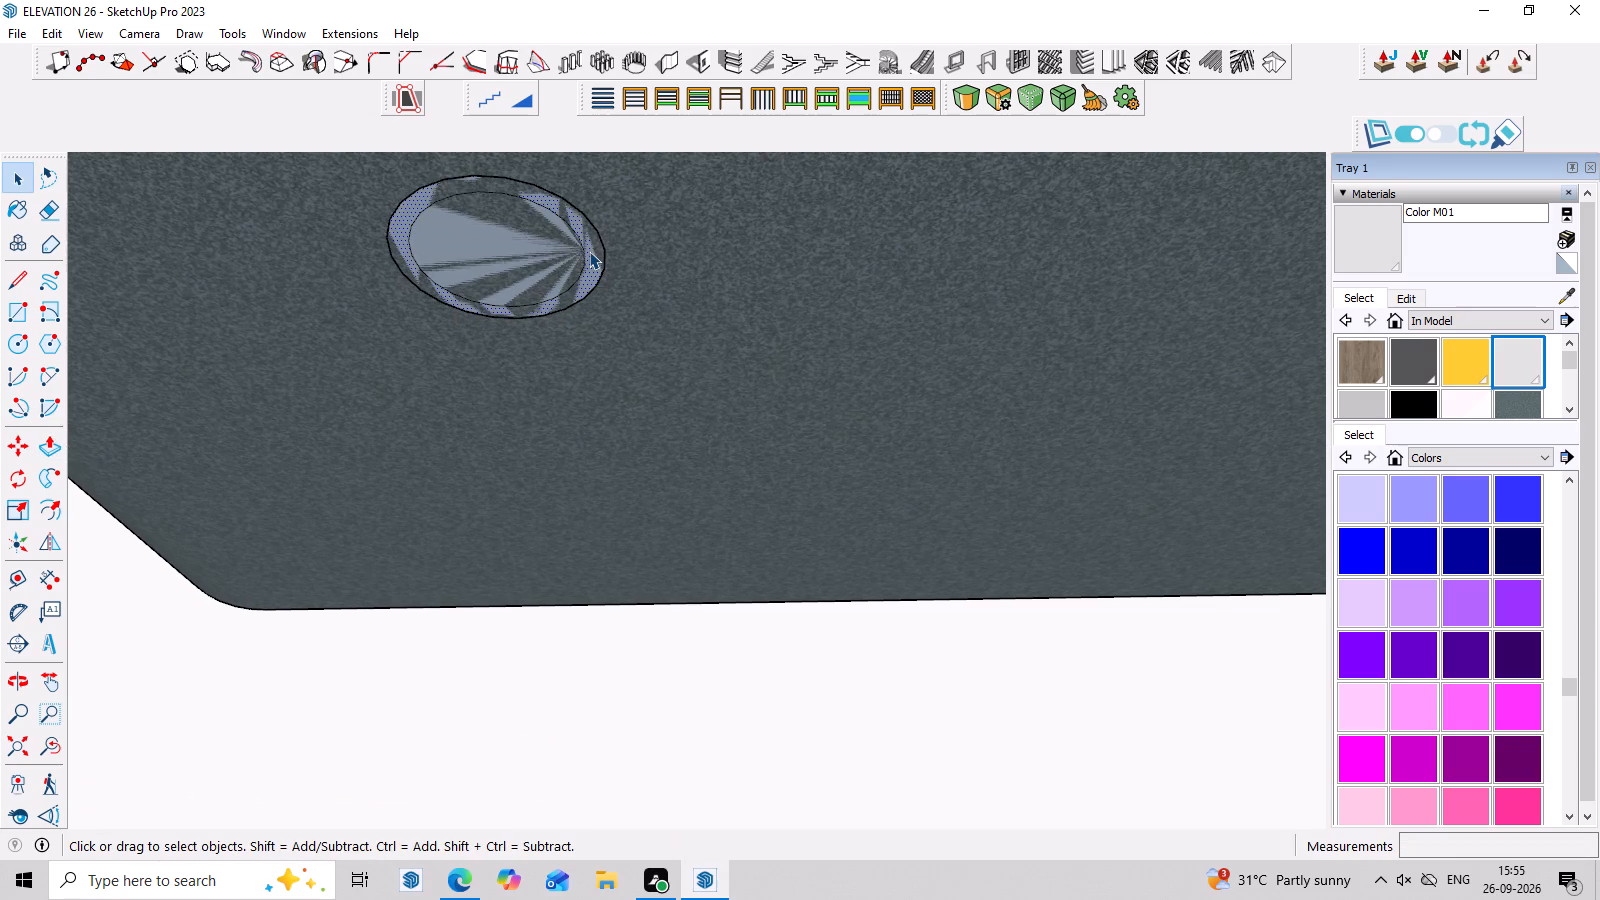
pyautogui.doubleClick(589, 251)
pyautogui.click(589, 251)
pyautogui.click(589, 251)
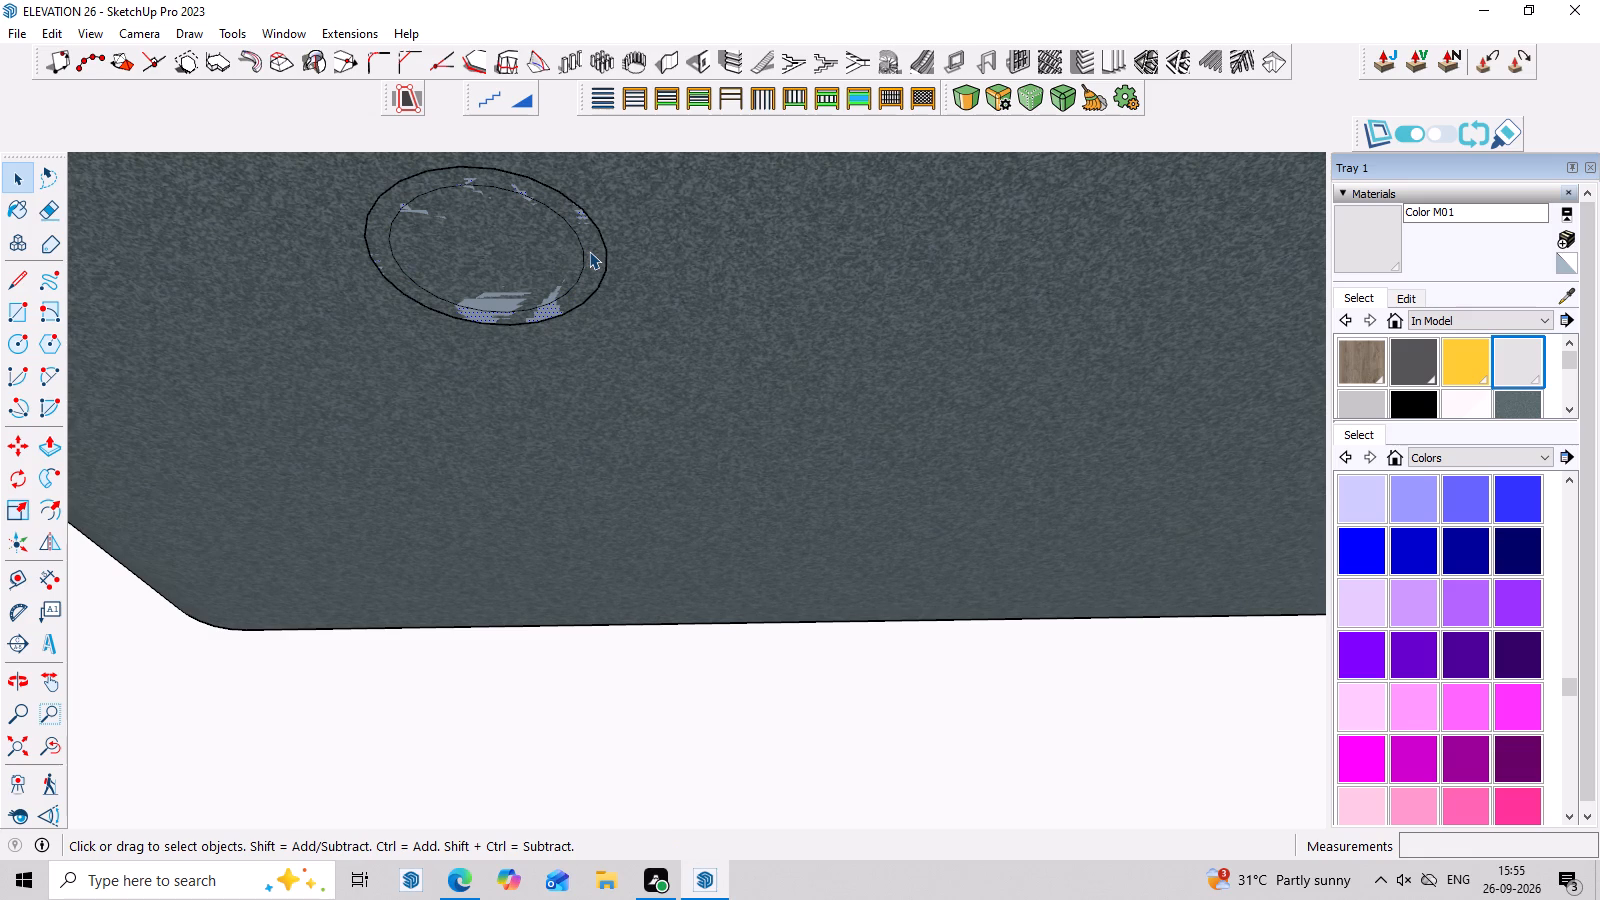
pyautogui.press('p')
pyautogui.click(589, 251)
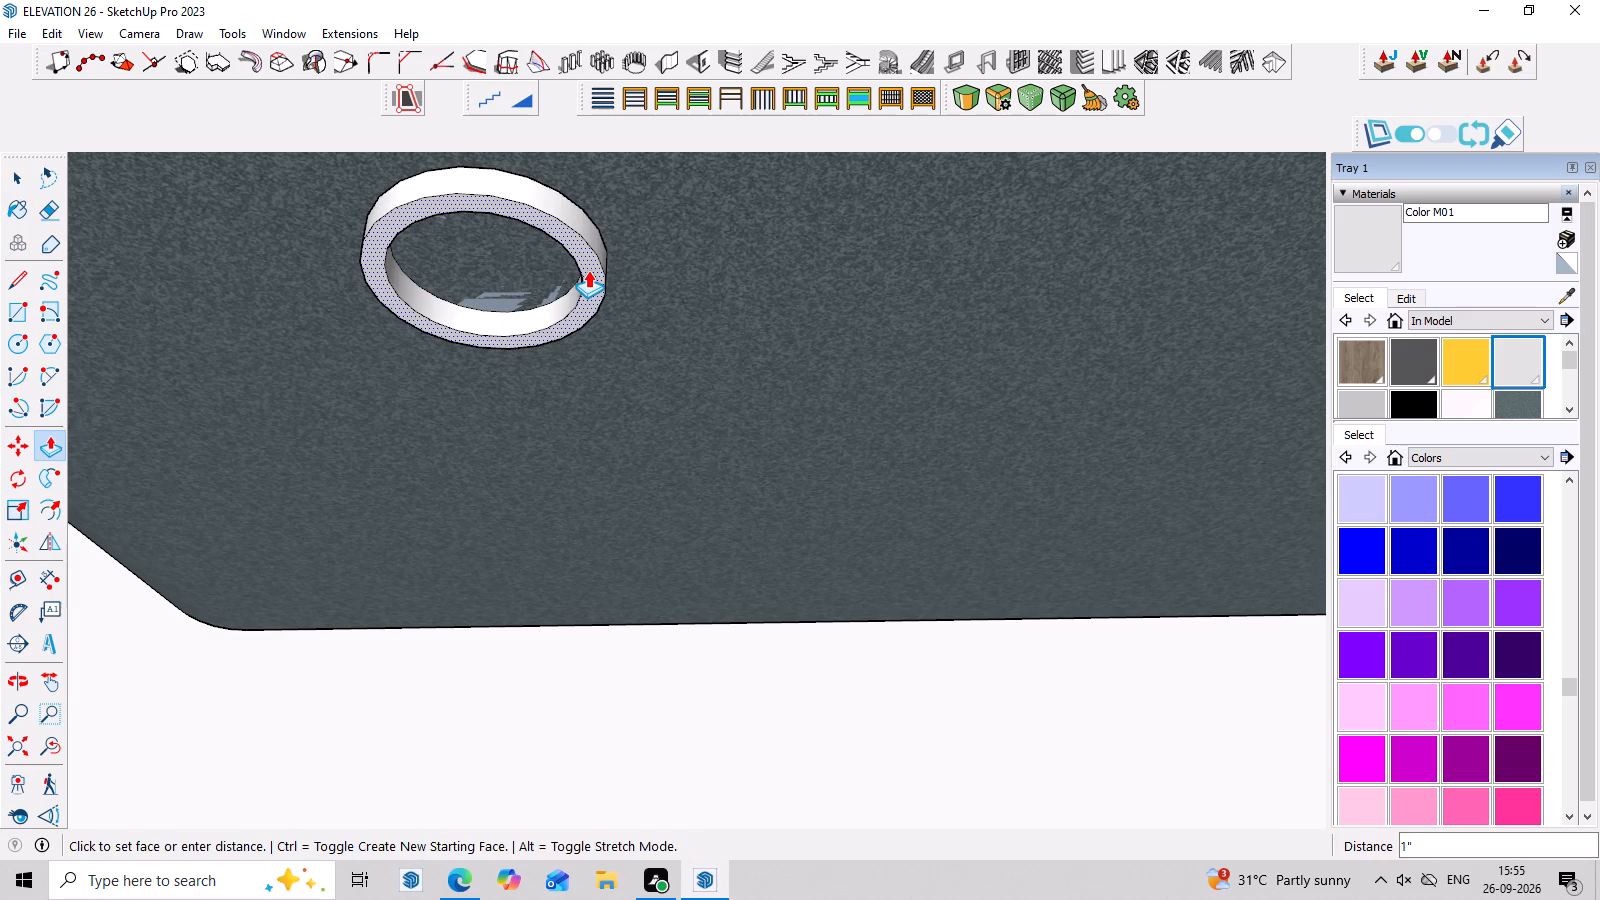
pyautogui.click(588, 265)
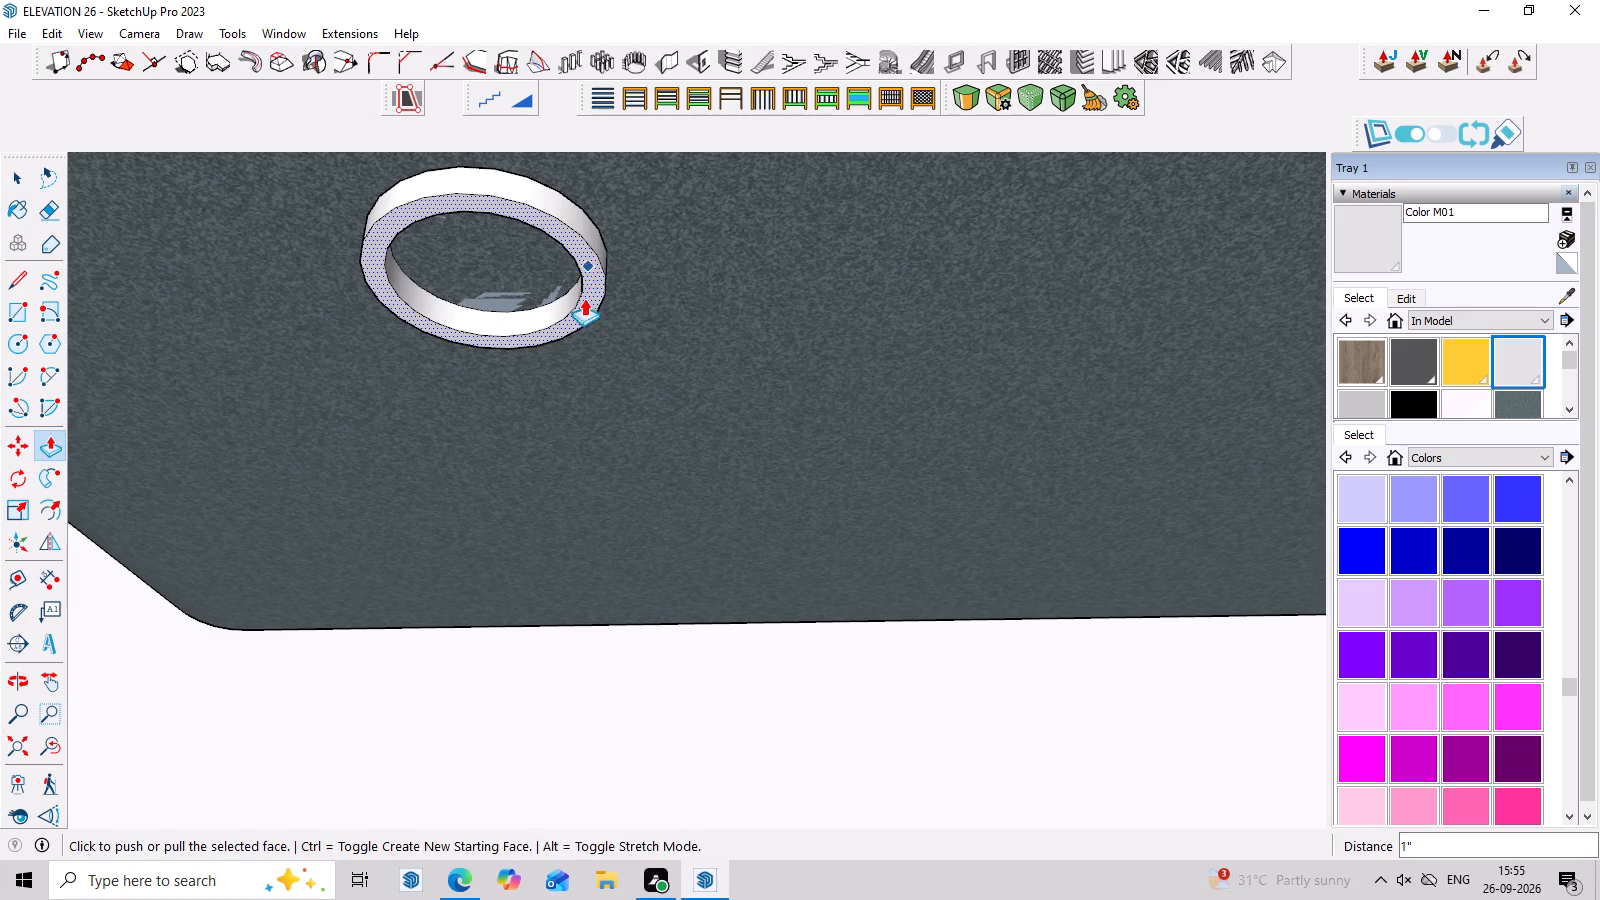
# Copy the light fitting's ring about 5' along the red axis toward the far end of the canopy's underside.
pyautogui.moveTo(624, 504); pyautogui.dragTo(651, 628, button='middle')
pyautogui.scroll(-6, 624, 559)
pyautogui.moveTo(605, 495); pyautogui.dragTo(617, 421, button='middle')
pyautogui.press('space')
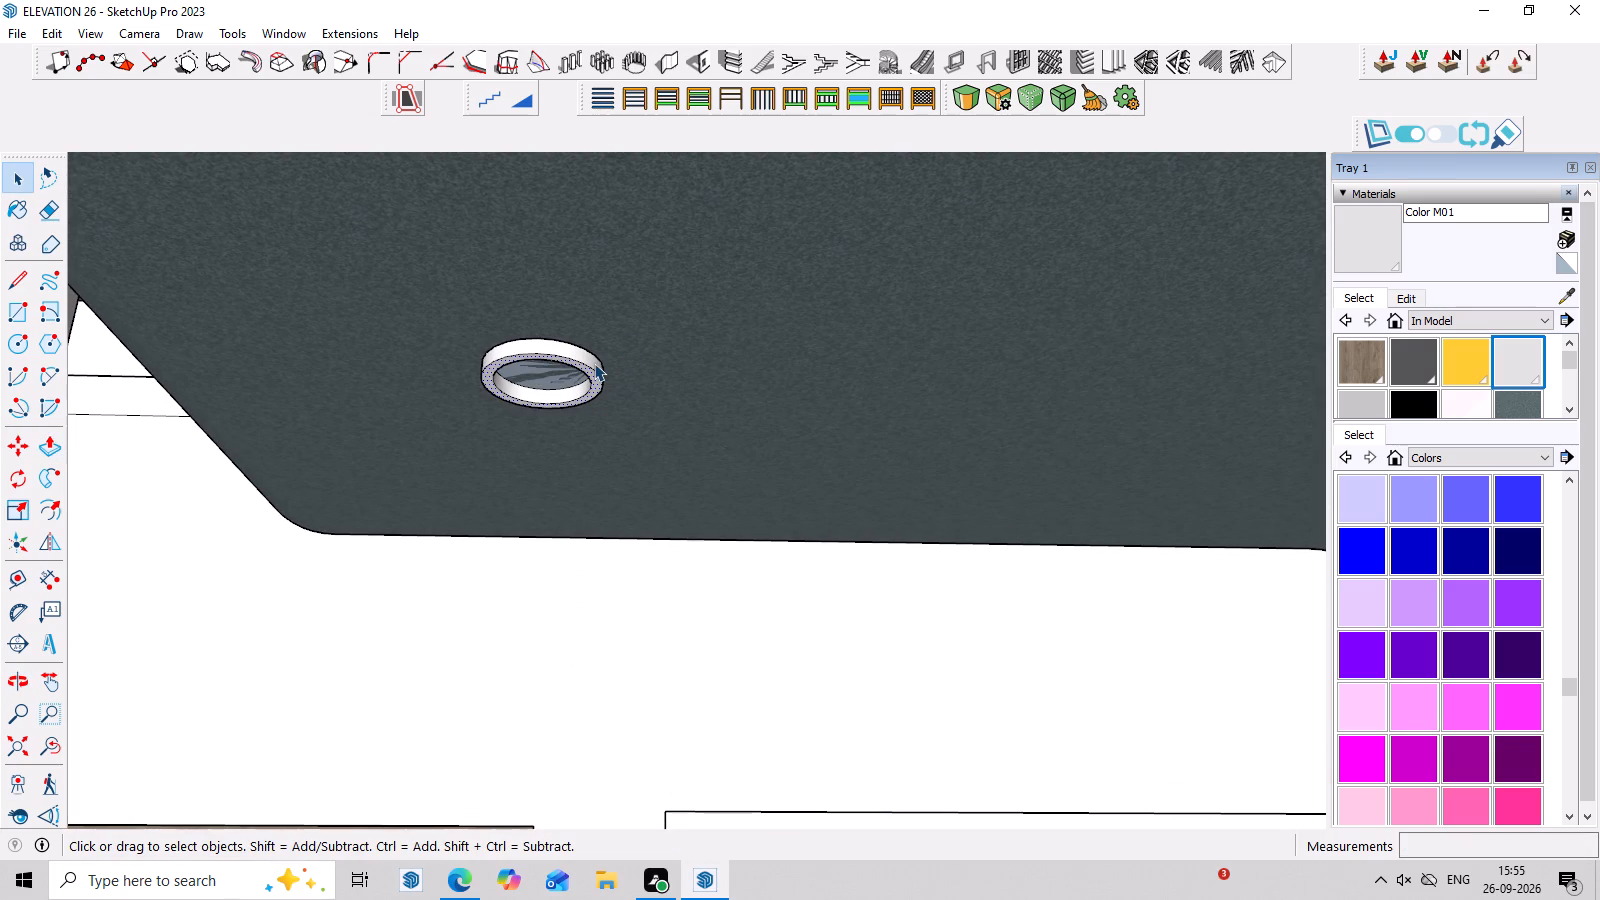
pyautogui.doubleClick(594, 363)
pyautogui.scroll(2, 594, 363)
pyautogui.press('m')
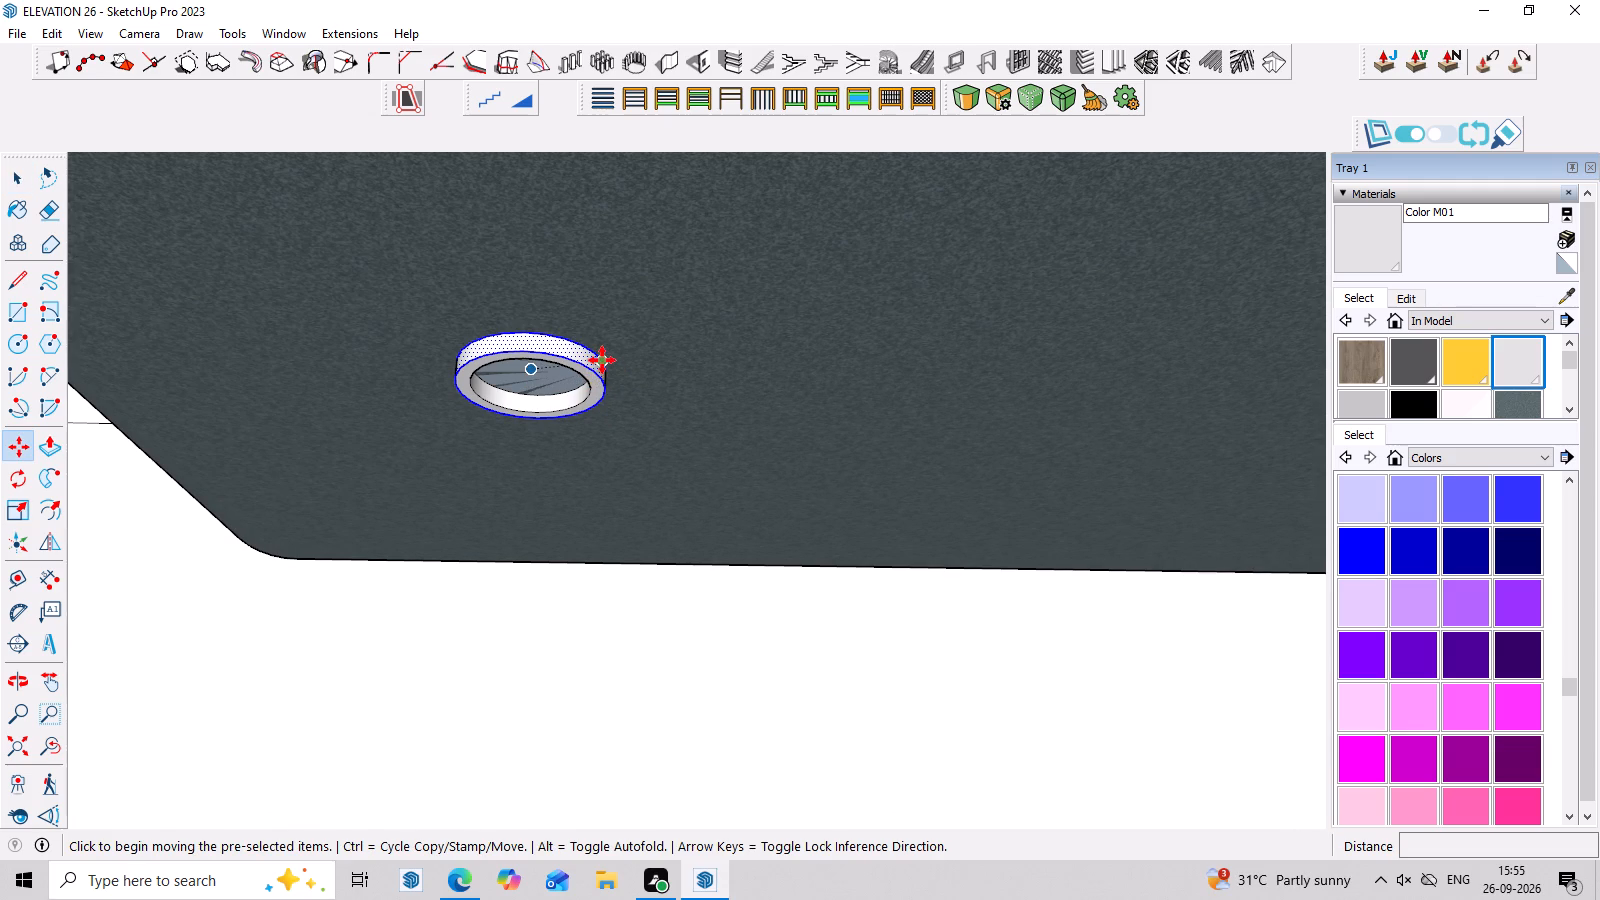
pyautogui.click(602, 360)
pyautogui.press('Right')
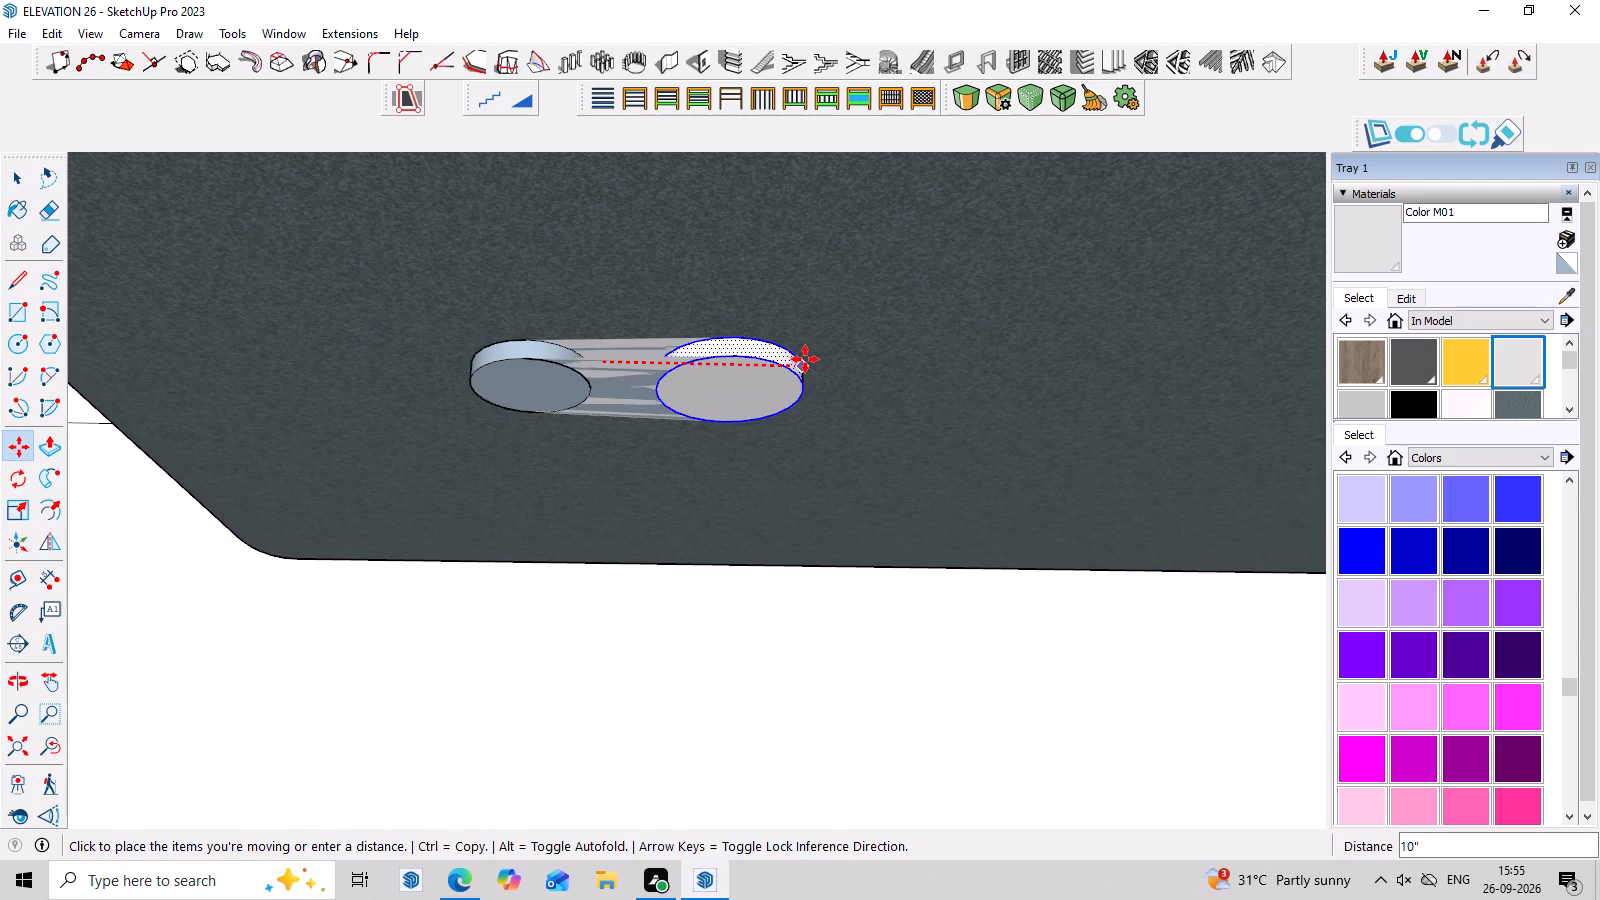
pyautogui.scroll(-3, 807, 362)
pyautogui.scroll(-2, 955, 365)
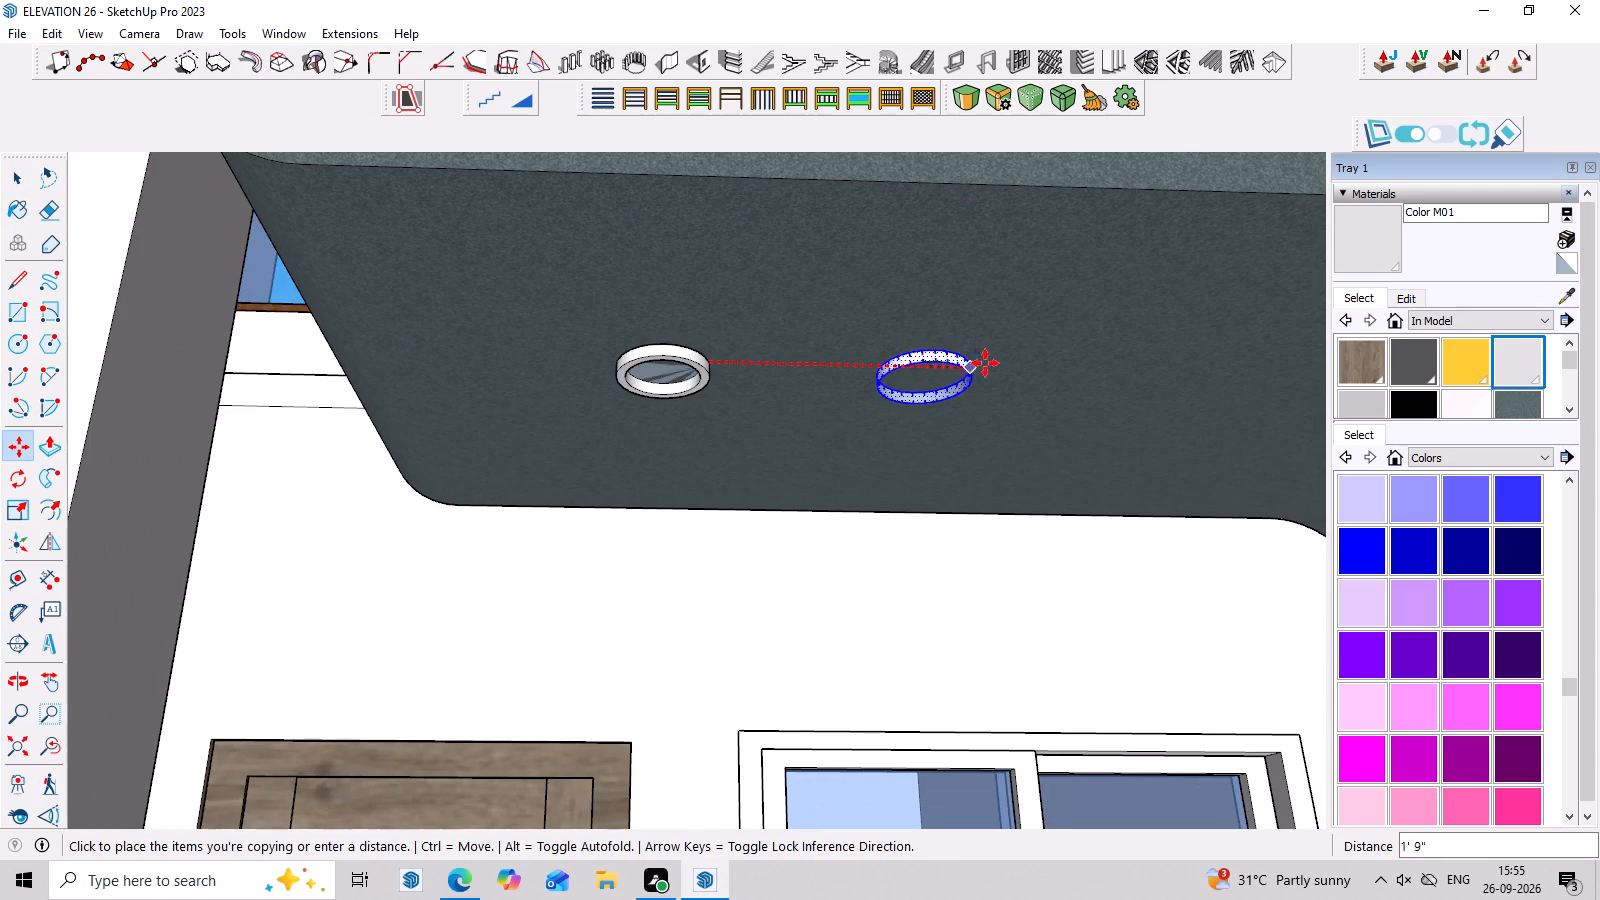
pyautogui.scroll(-10, 1047, 363)
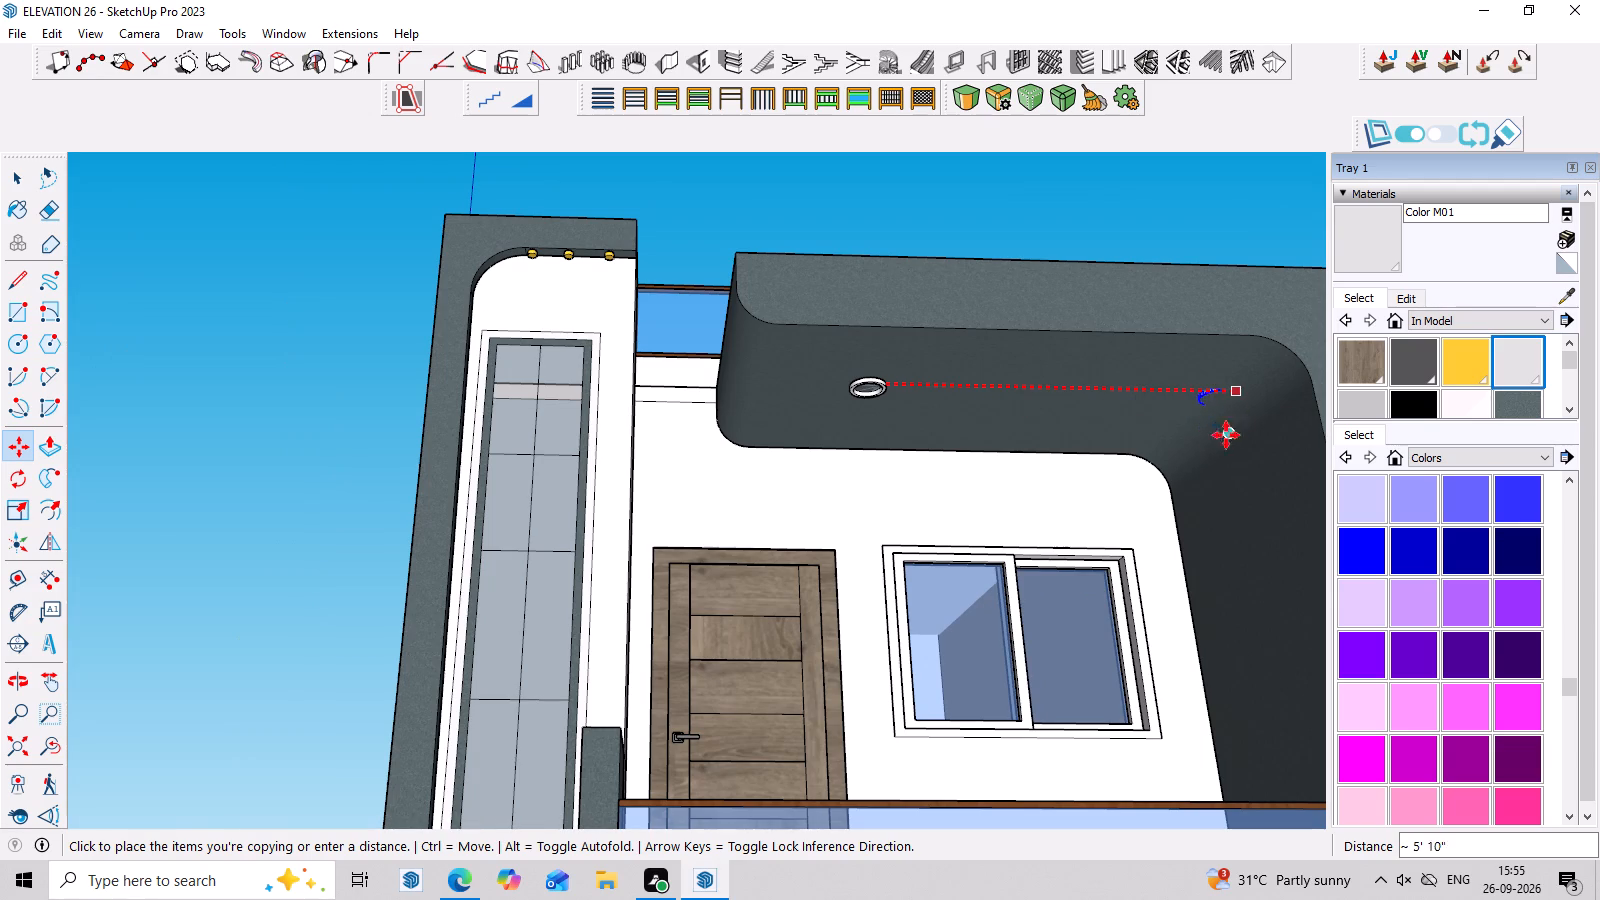
pyautogui.moveTo(1230, 432); pyautogui.dragTo(1004, 485, button='middle')
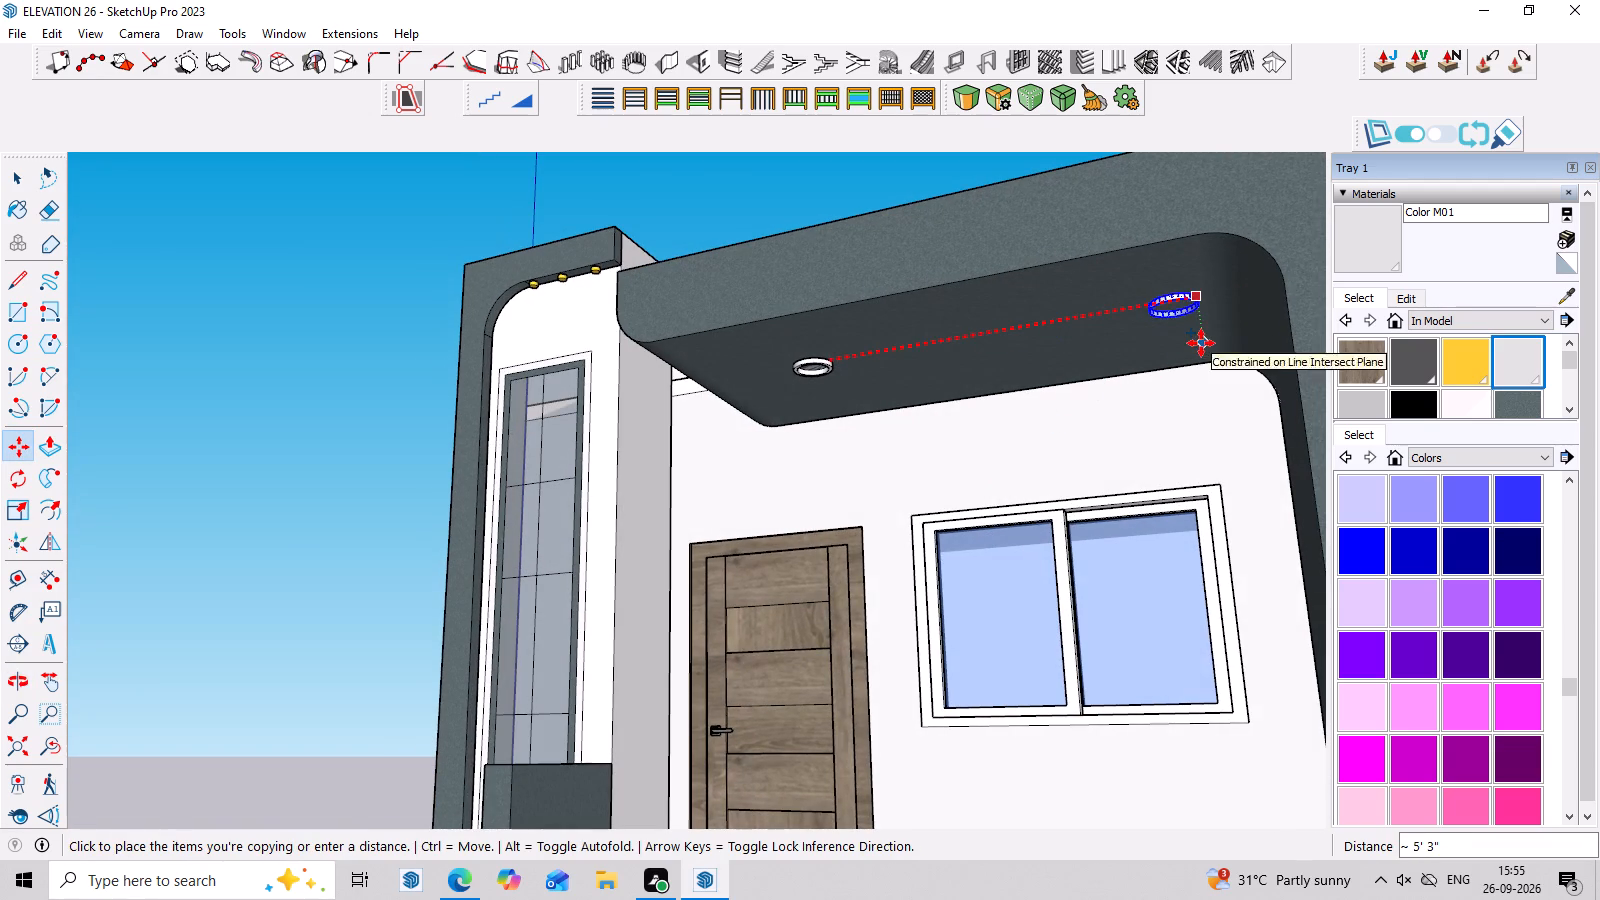
pyautogui.click(1187, 348)
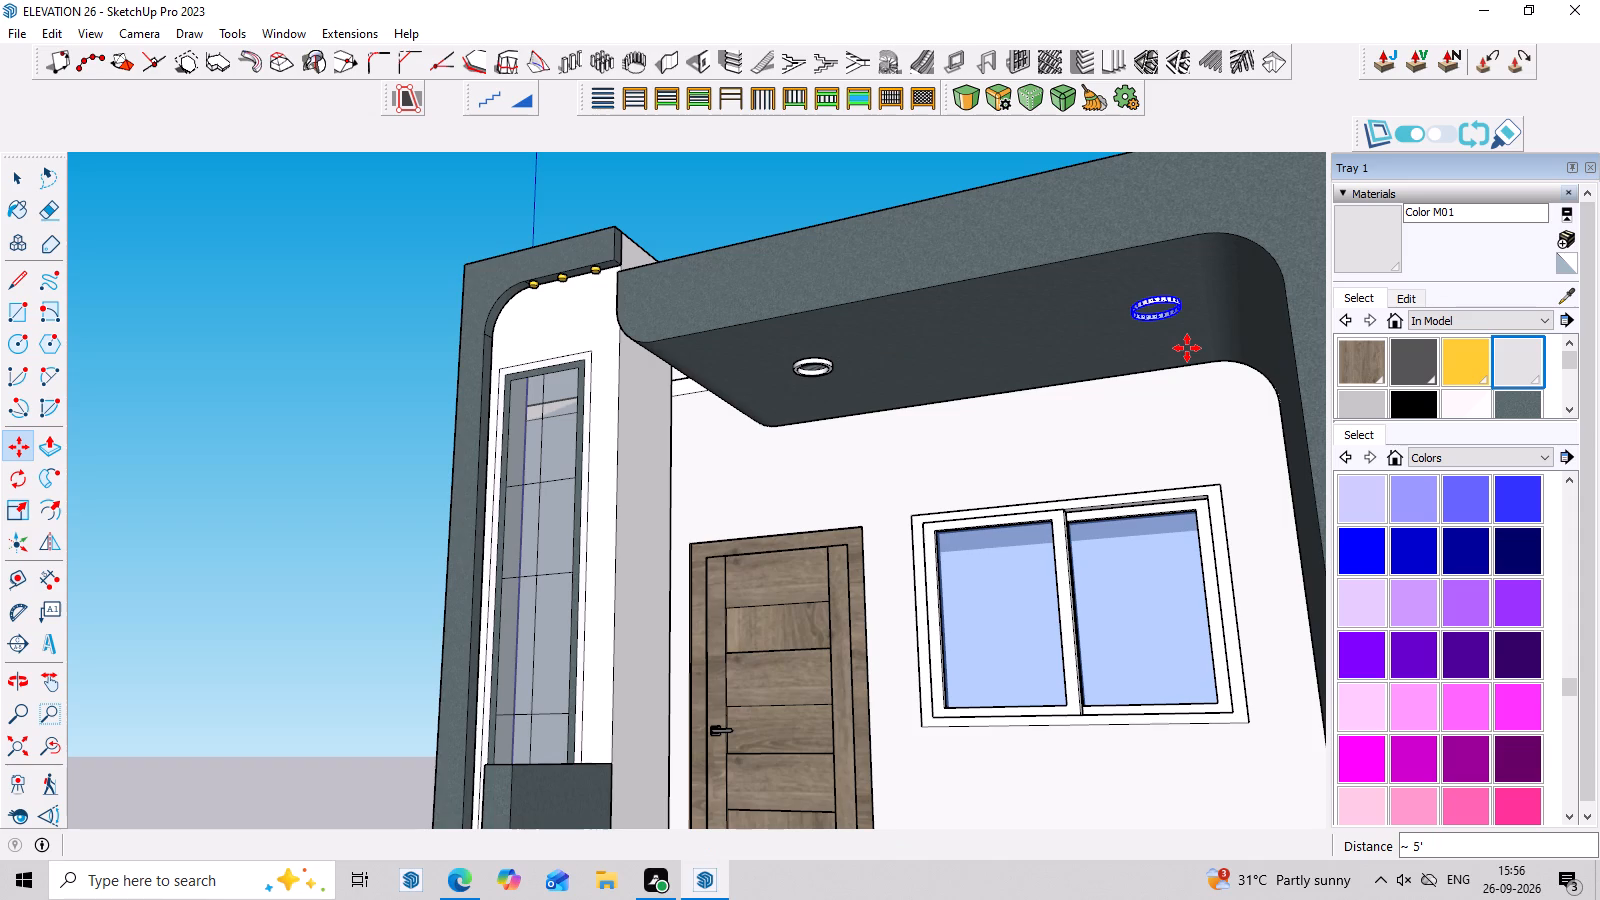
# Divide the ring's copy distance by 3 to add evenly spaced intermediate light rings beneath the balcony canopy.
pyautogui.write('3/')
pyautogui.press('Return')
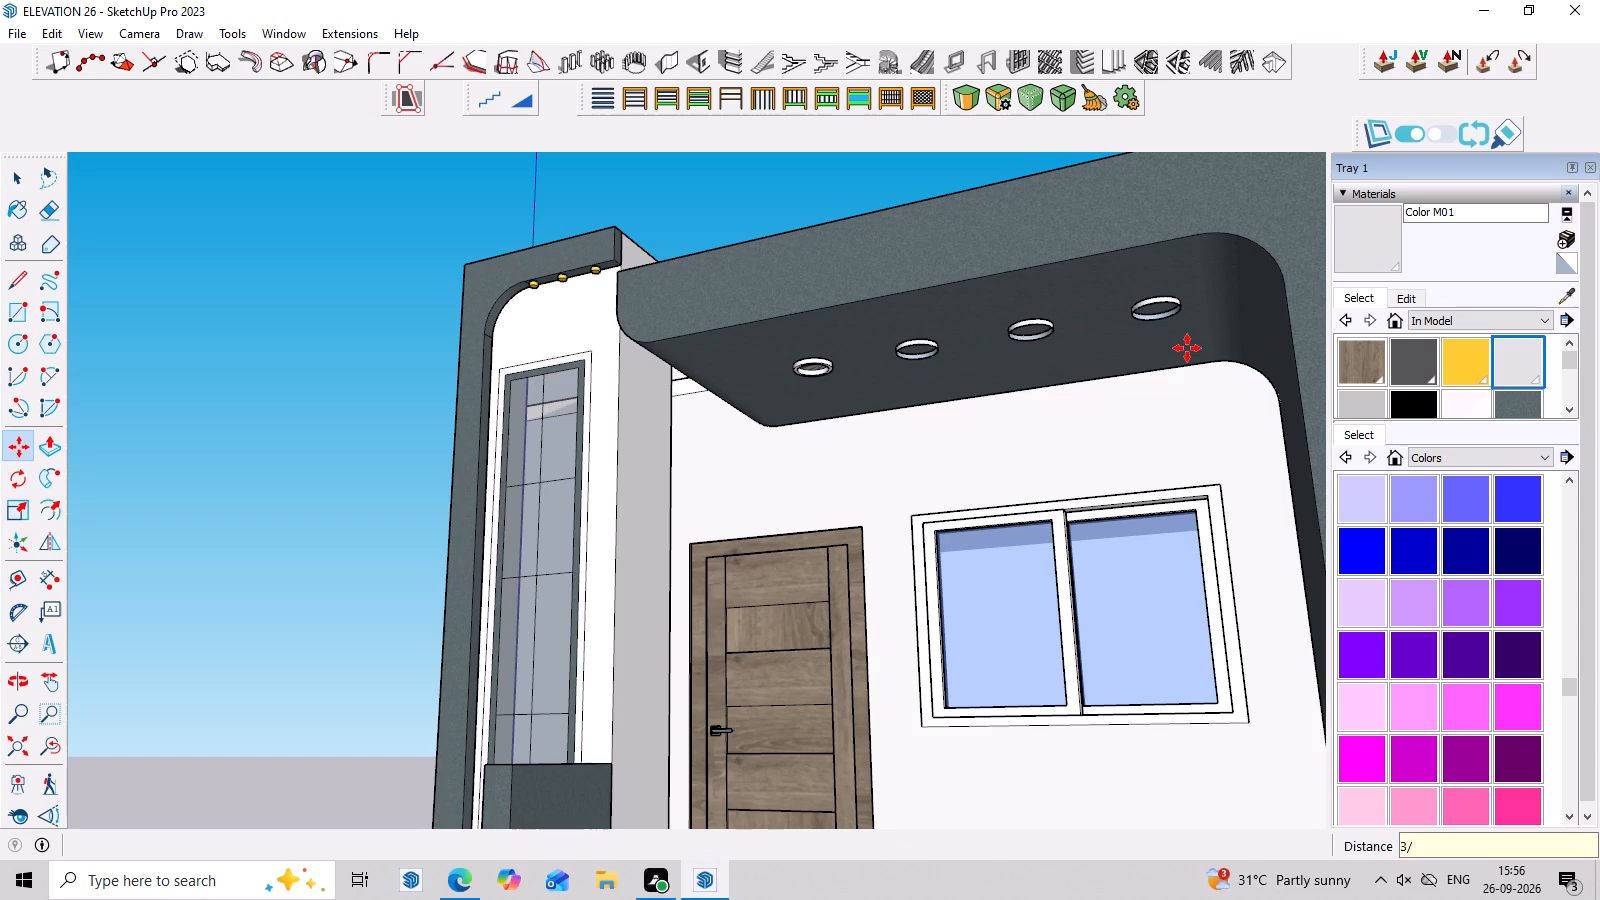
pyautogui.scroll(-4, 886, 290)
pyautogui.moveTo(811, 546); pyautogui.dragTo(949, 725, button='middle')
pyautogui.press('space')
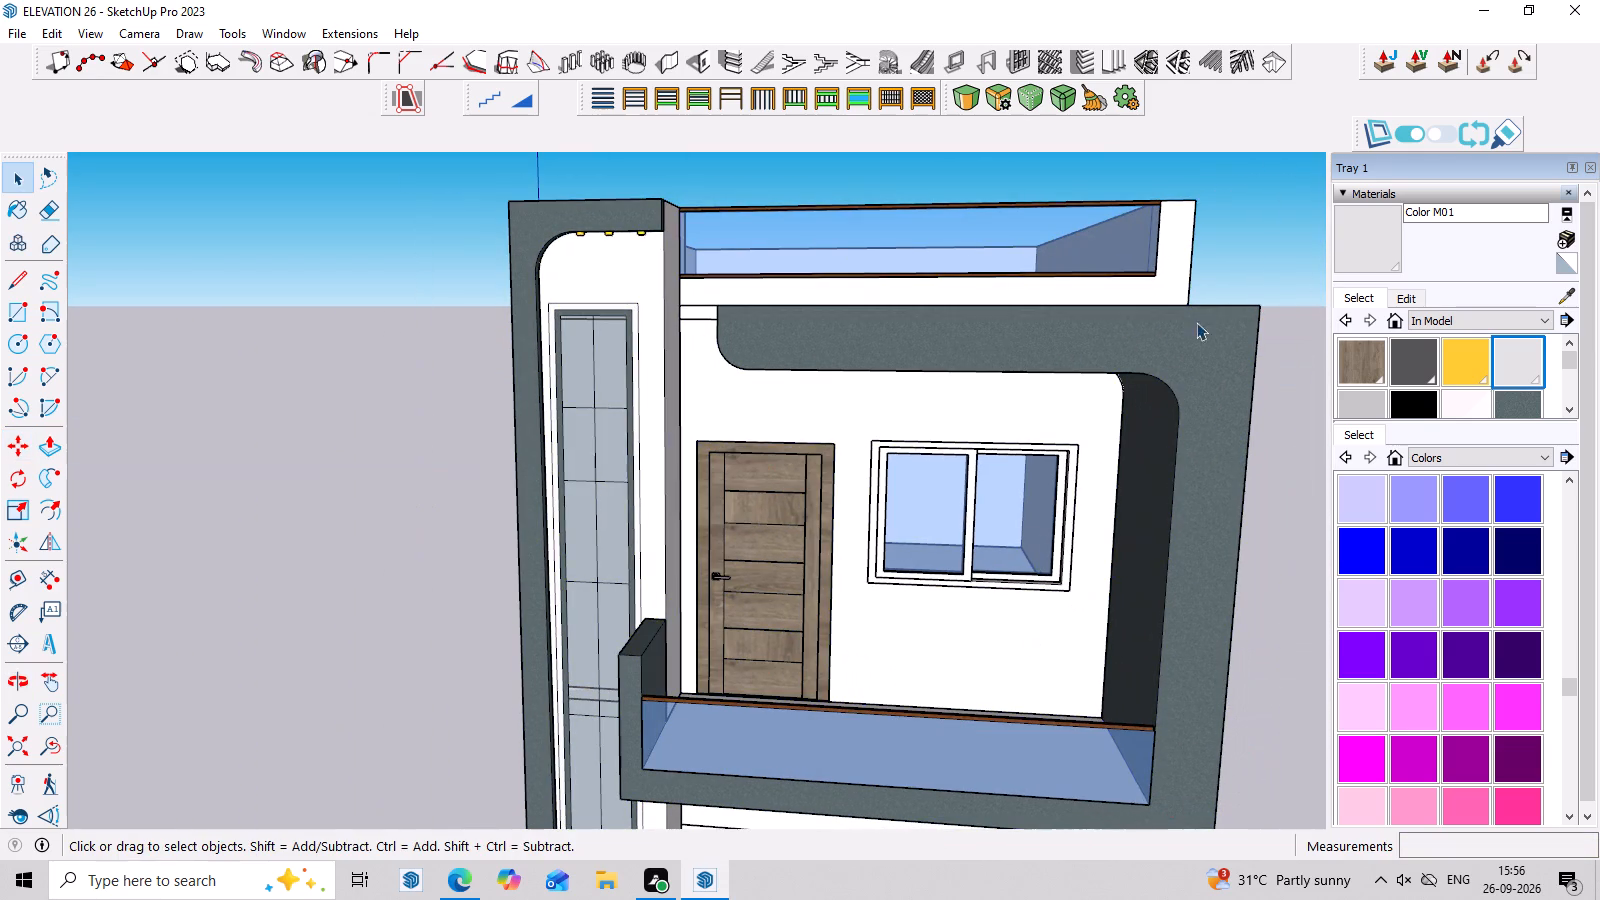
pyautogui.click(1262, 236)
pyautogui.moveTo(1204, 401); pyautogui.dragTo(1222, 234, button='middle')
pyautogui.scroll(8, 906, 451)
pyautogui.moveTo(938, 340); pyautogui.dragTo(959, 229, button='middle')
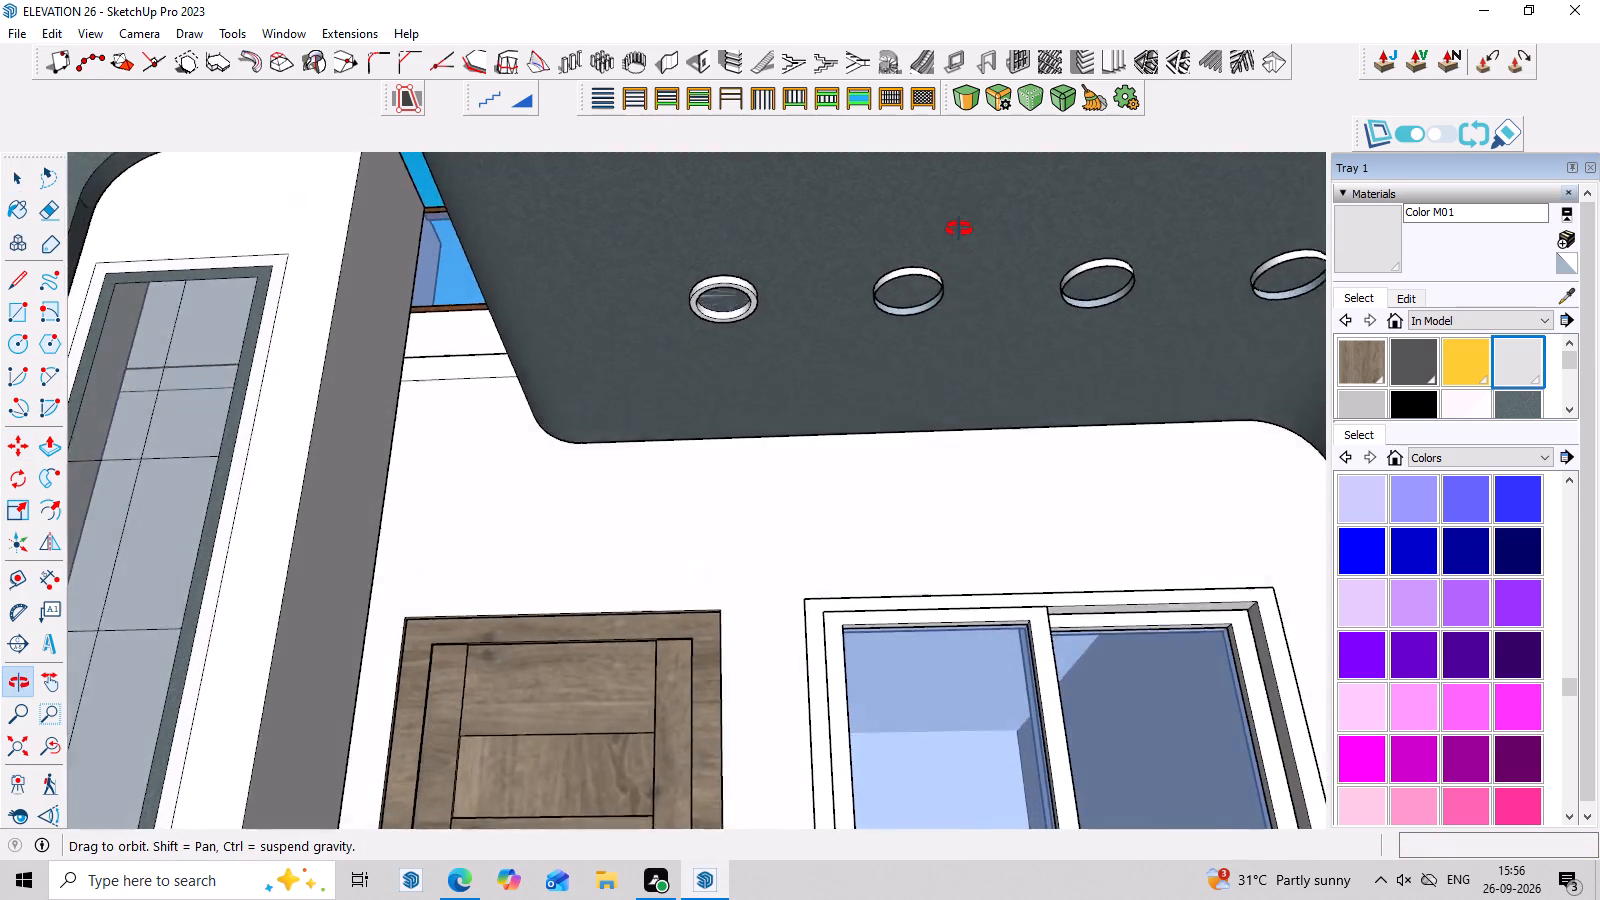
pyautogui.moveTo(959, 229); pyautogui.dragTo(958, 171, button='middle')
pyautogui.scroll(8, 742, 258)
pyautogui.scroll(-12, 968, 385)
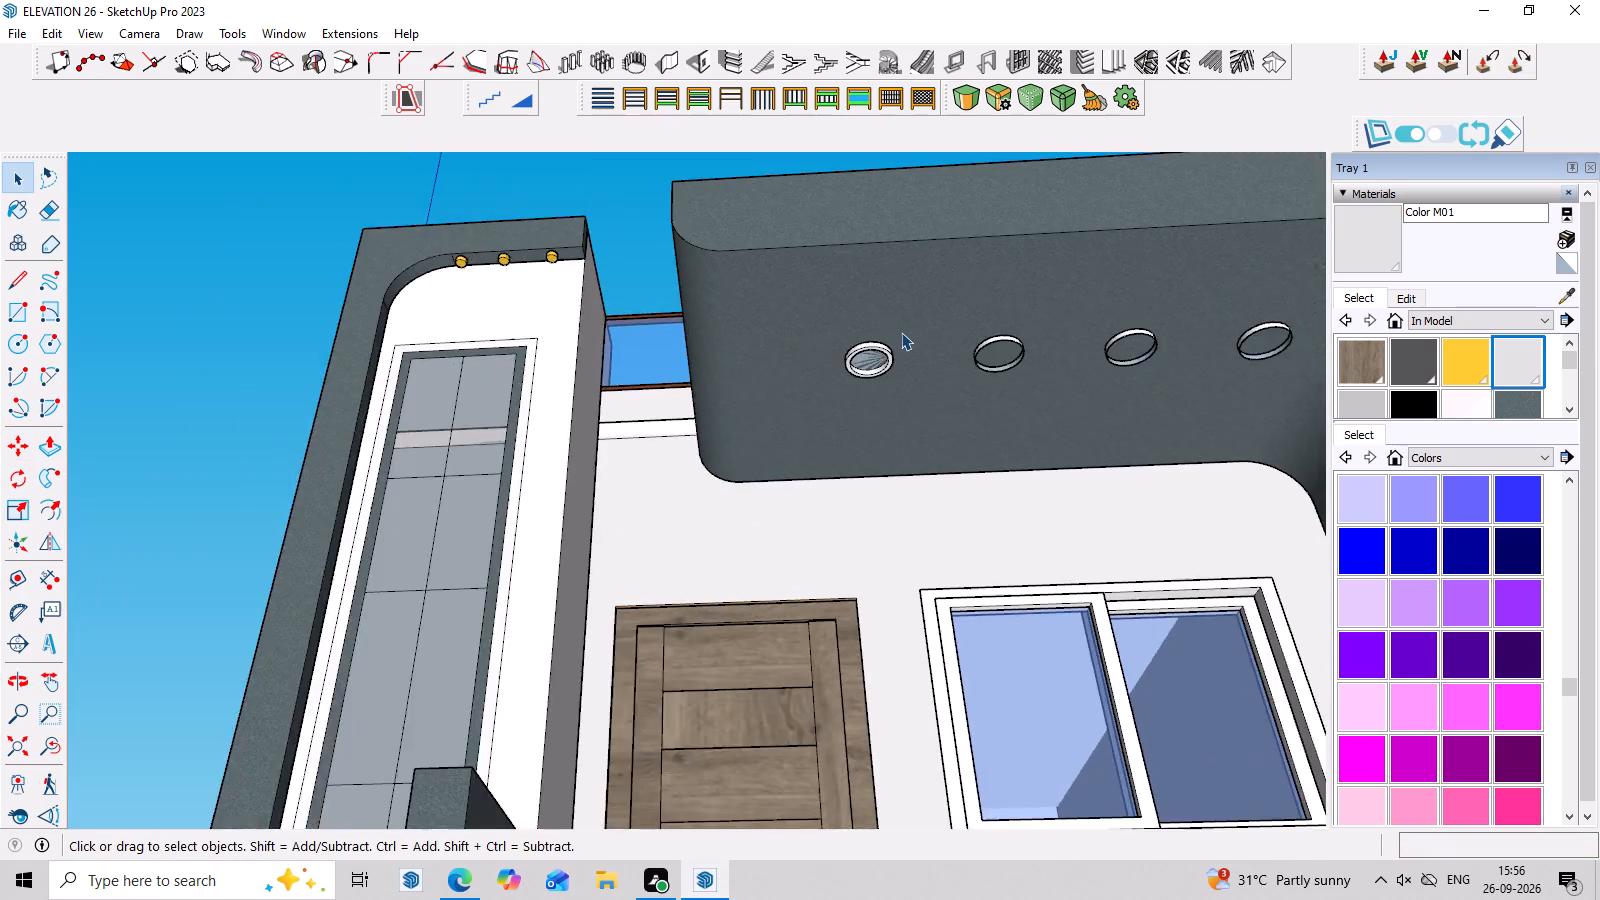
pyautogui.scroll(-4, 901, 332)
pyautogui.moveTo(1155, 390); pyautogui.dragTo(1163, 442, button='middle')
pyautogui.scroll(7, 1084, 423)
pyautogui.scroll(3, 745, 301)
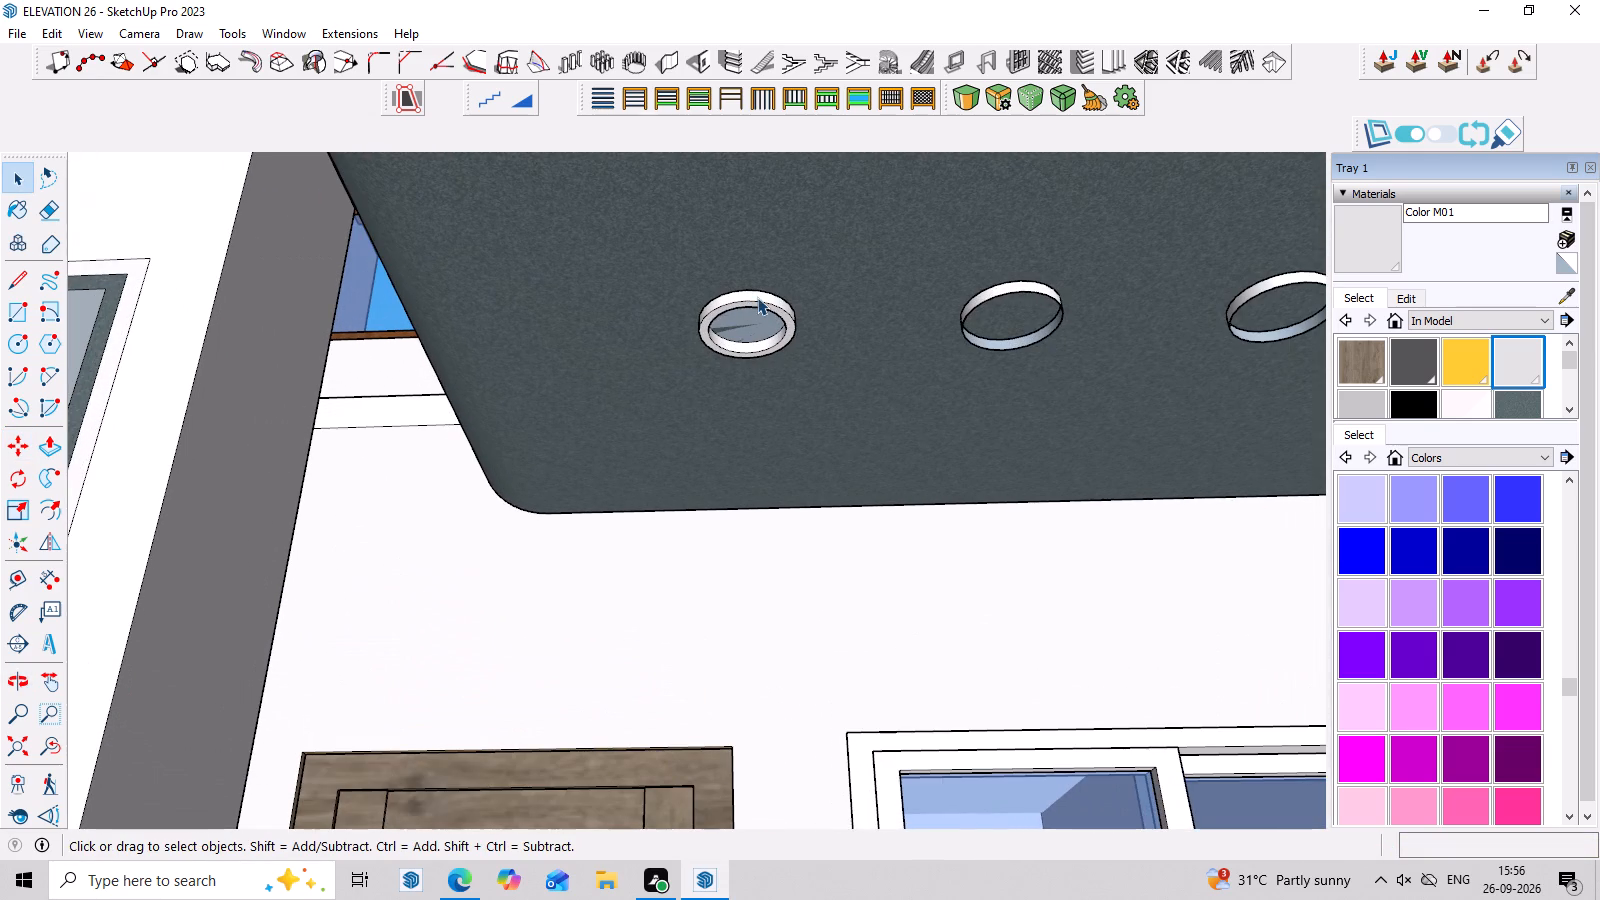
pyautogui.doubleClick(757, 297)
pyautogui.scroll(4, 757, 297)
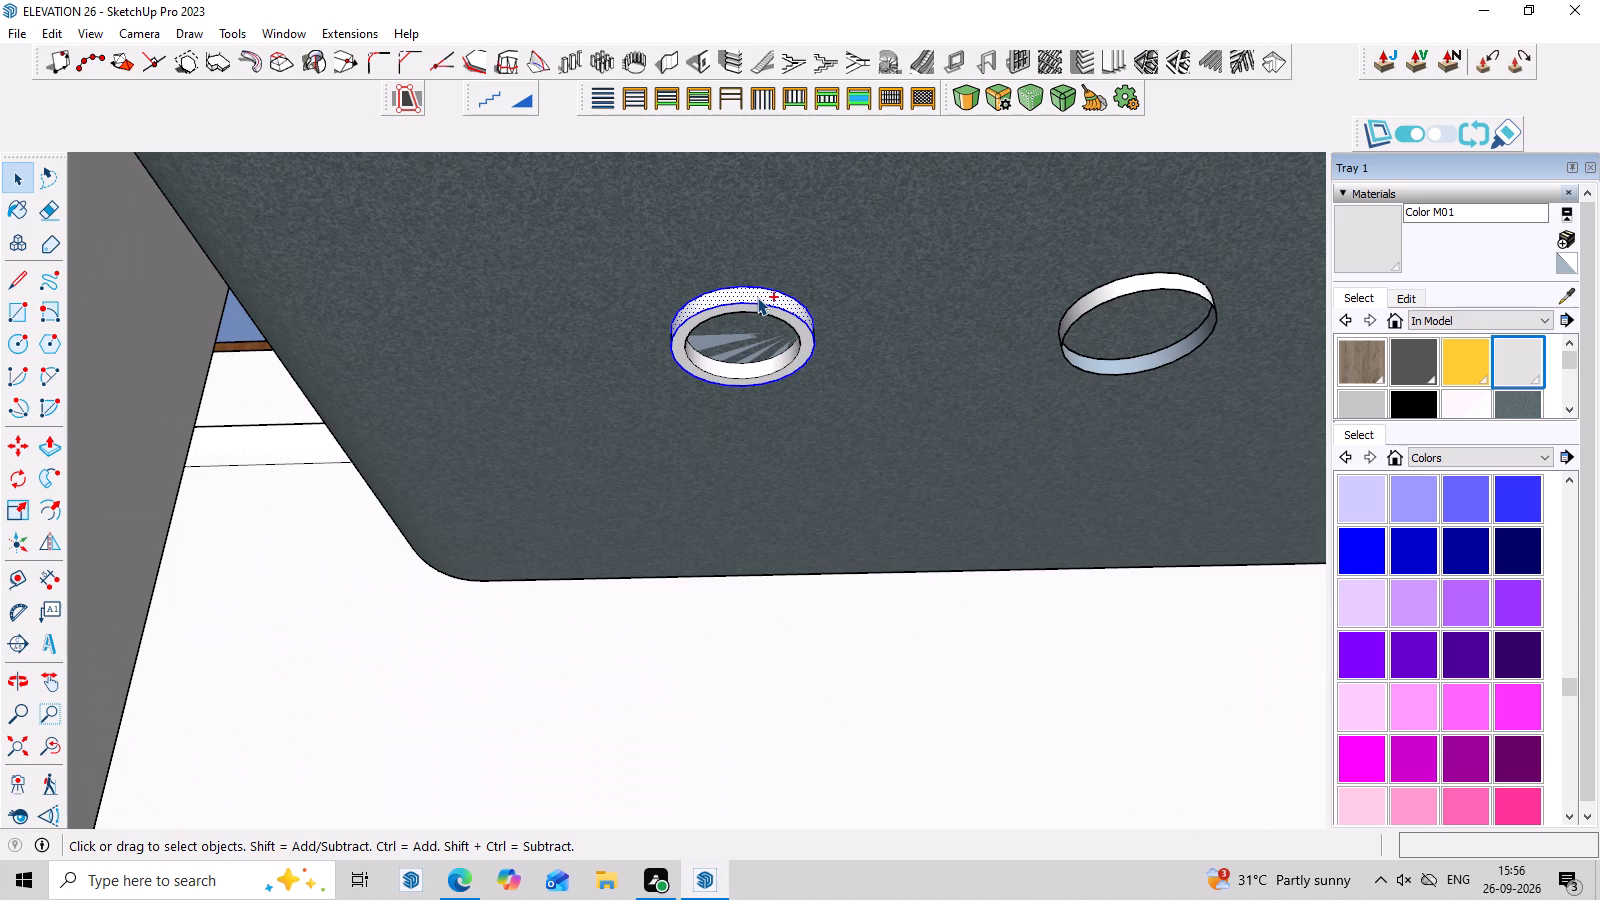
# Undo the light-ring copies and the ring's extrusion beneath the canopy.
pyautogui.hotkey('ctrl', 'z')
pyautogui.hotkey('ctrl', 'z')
# Cut out the loose circular face inside the light fitting's inner circle on the canopy's underside.
pyautogui.click(774, 315)
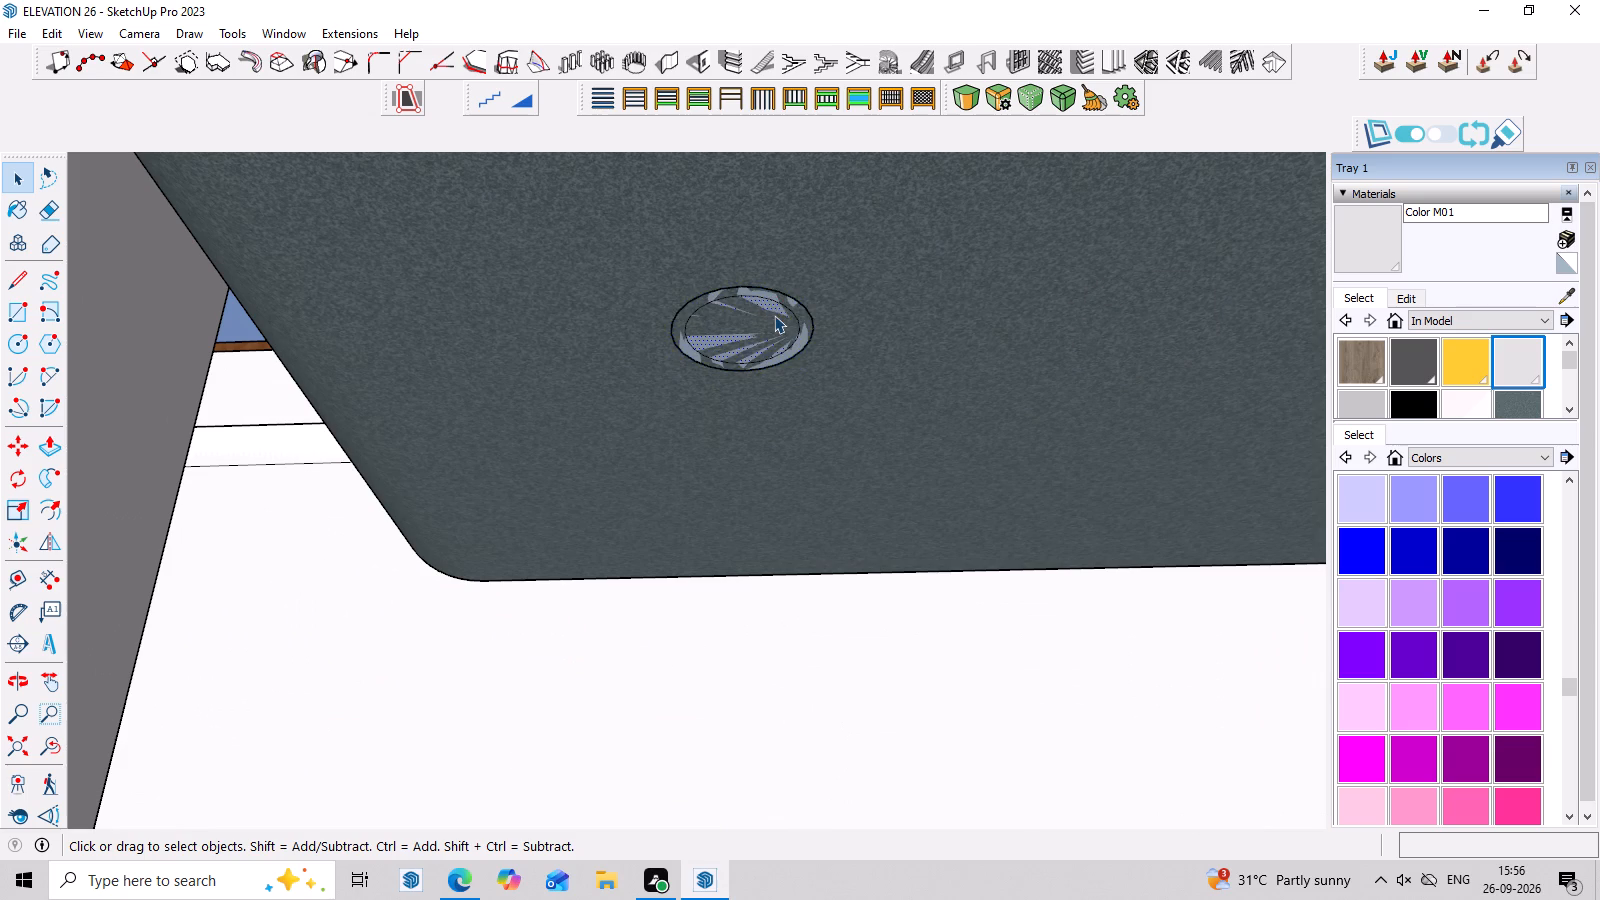
pyautogui.scroll(3, 772, 315)
pyautogui.click(772, 315)
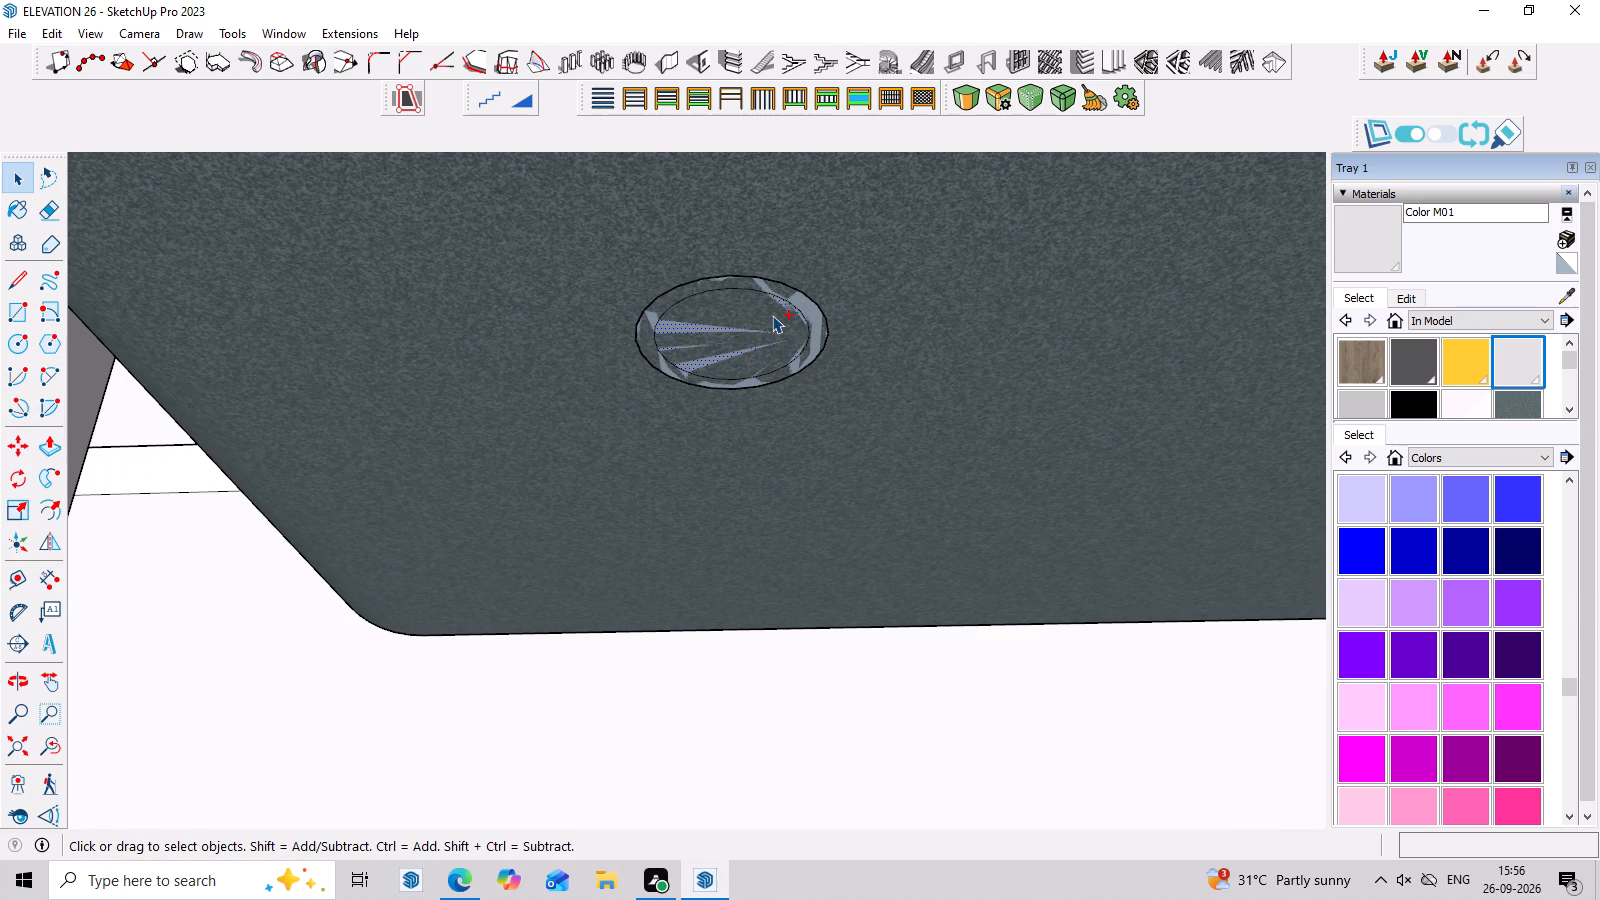
pyautogui.hotkey('ctrl', 'x')
# Extrude the face between the two light-fitting circles 1" down from the canopy's underside.
pyautogui.click(814, 305)
pyautogui.scroll(2, 814, 305)
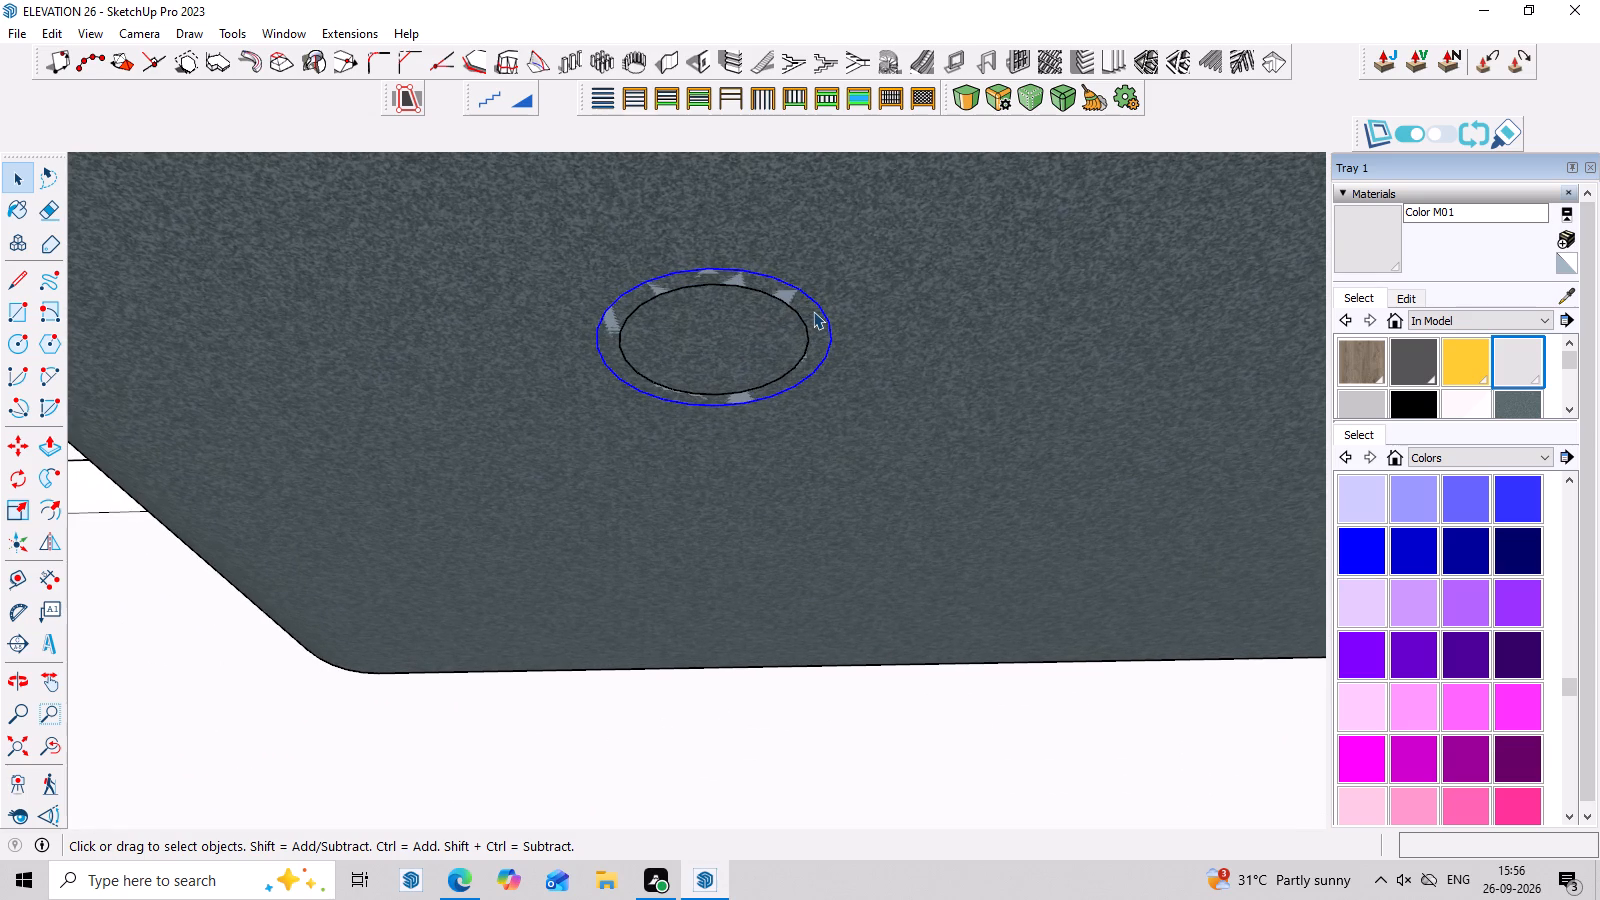
pyautogui.click(813, 311)
pyautogui.click(813, 311)
pyautogui.scroll(3, 813, 311)
pyautogui.doubleClick(813, 311)
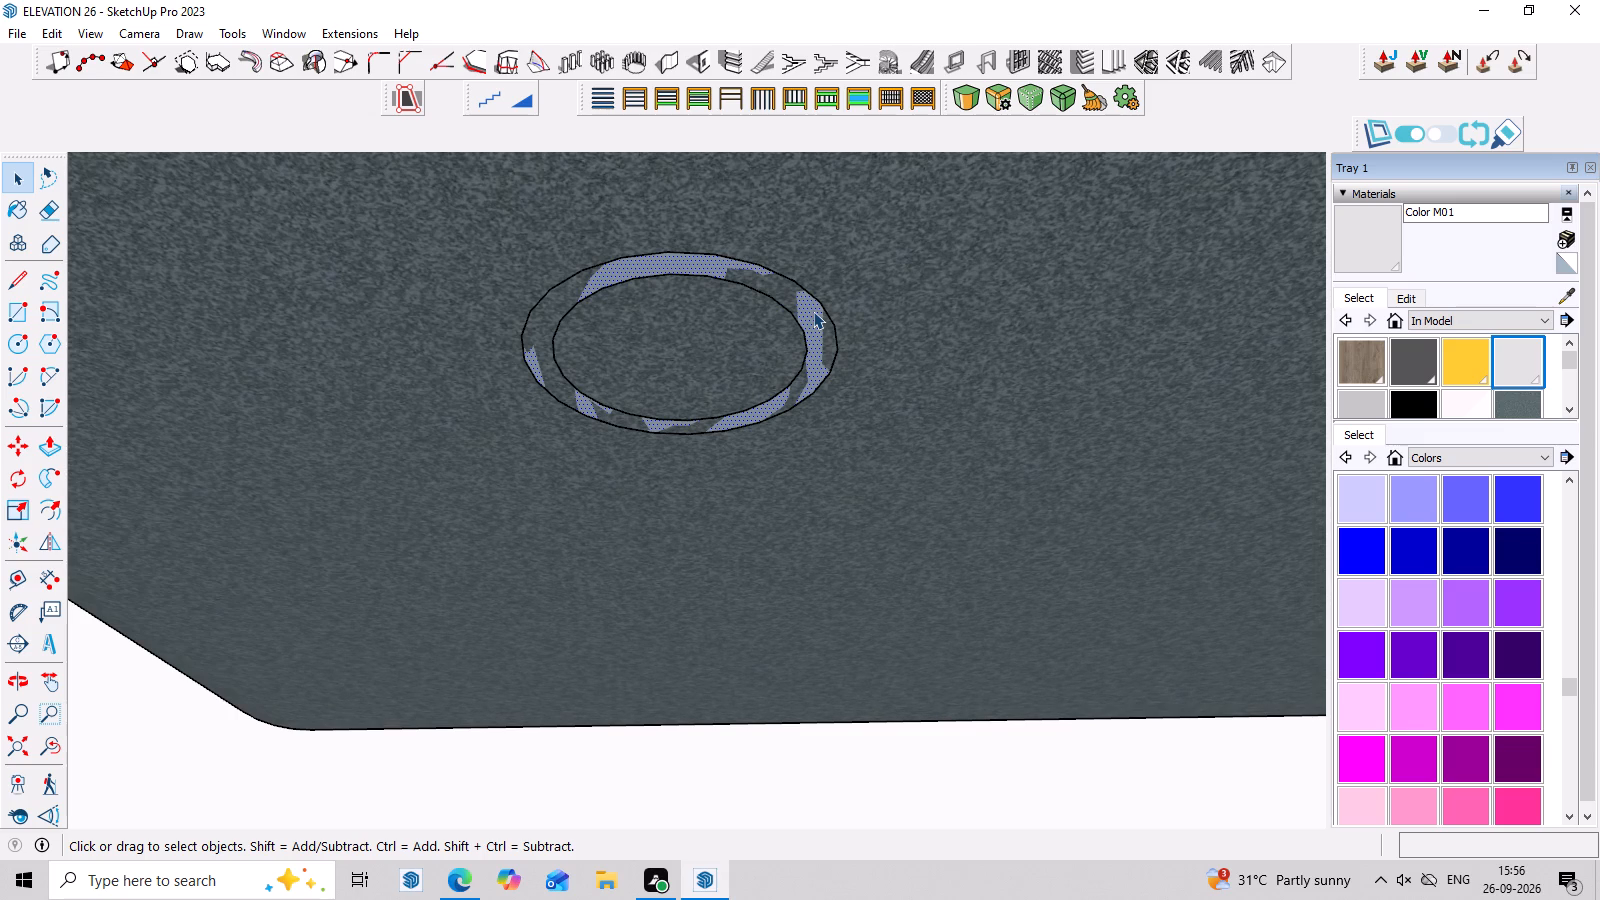
pyautogui.press('p')
pyautogui.click(813, 311)
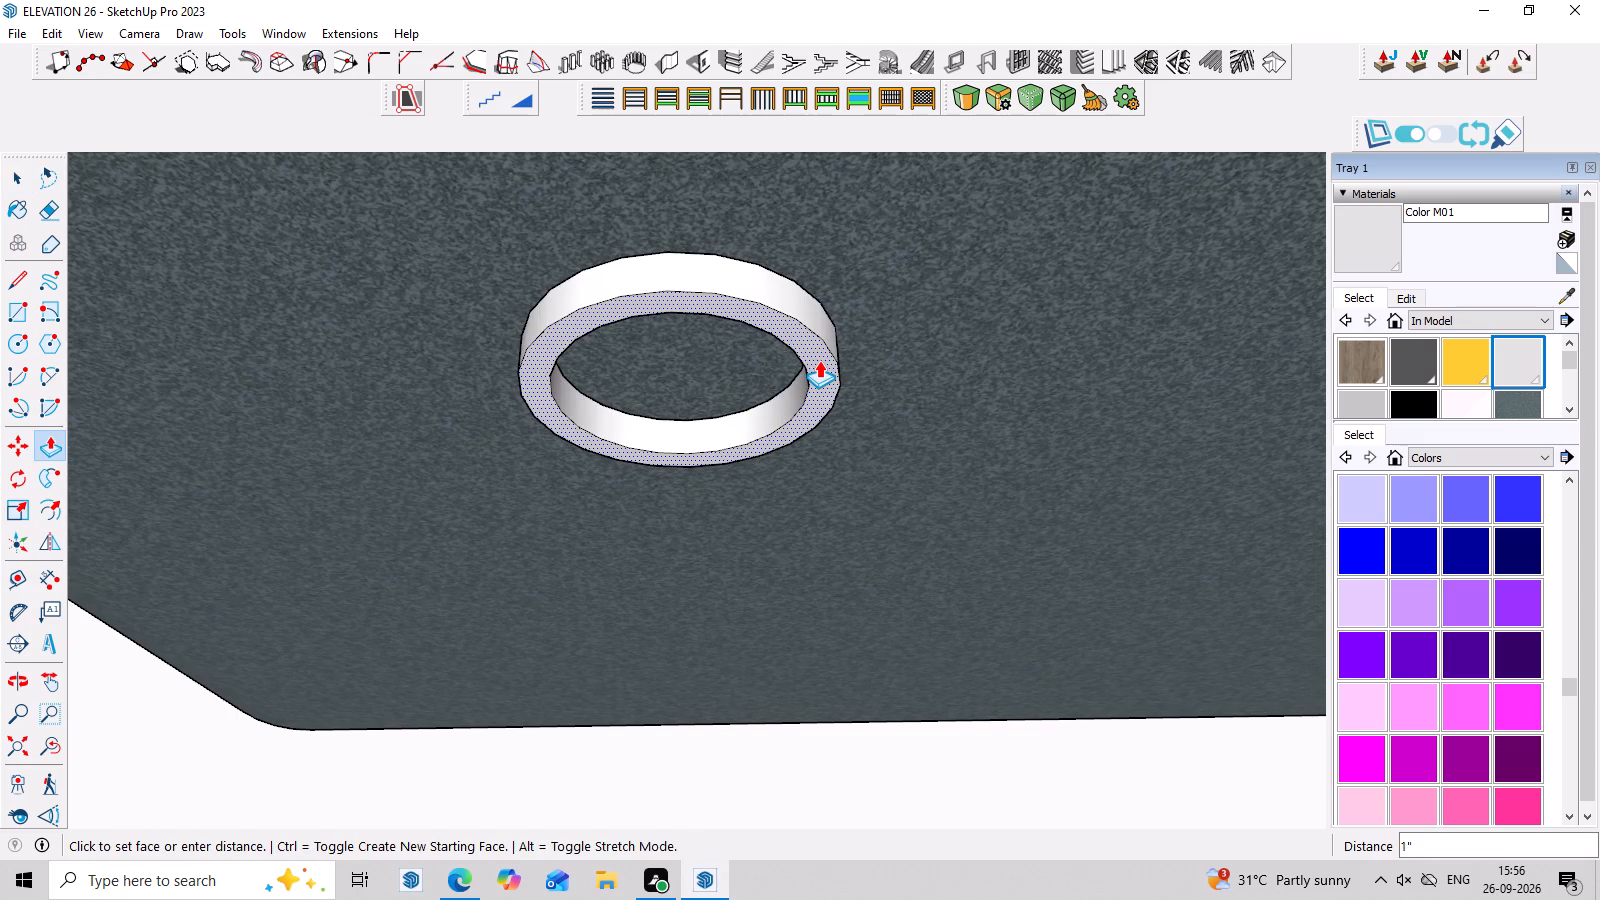
pyautogui.click(819, 360)
# Copy the whole light ring about 5' 5" along the red axis and divide the distance by 3 into evenly spaced rings.
pyautogui.press('space')
pyautogui.tripleClick(821, 342)
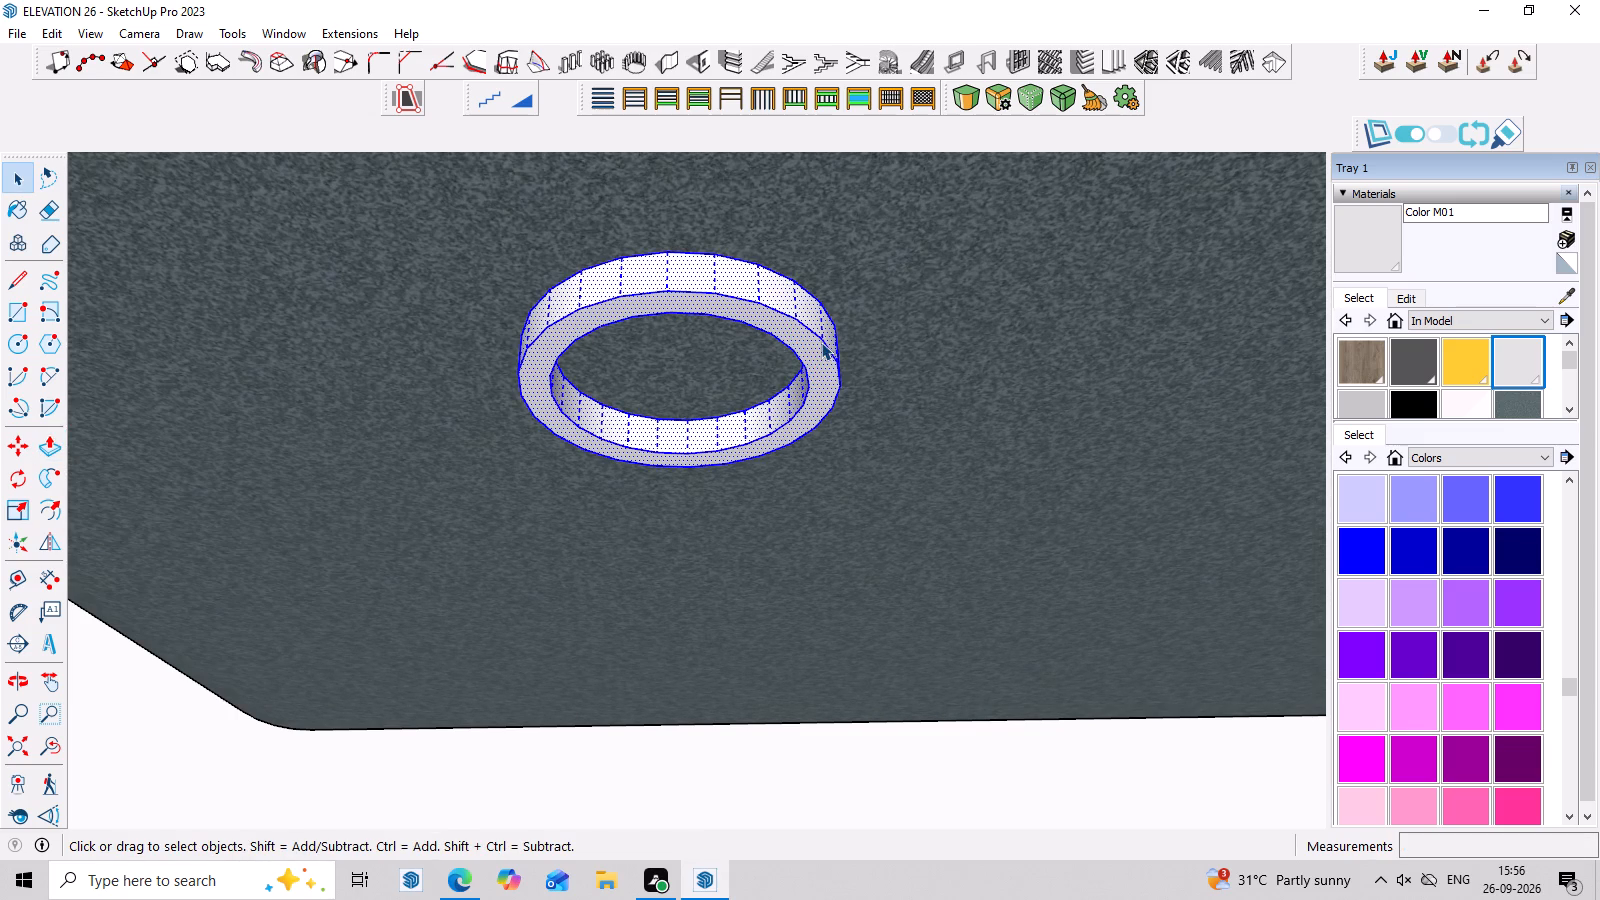
pyautogui.press('m')
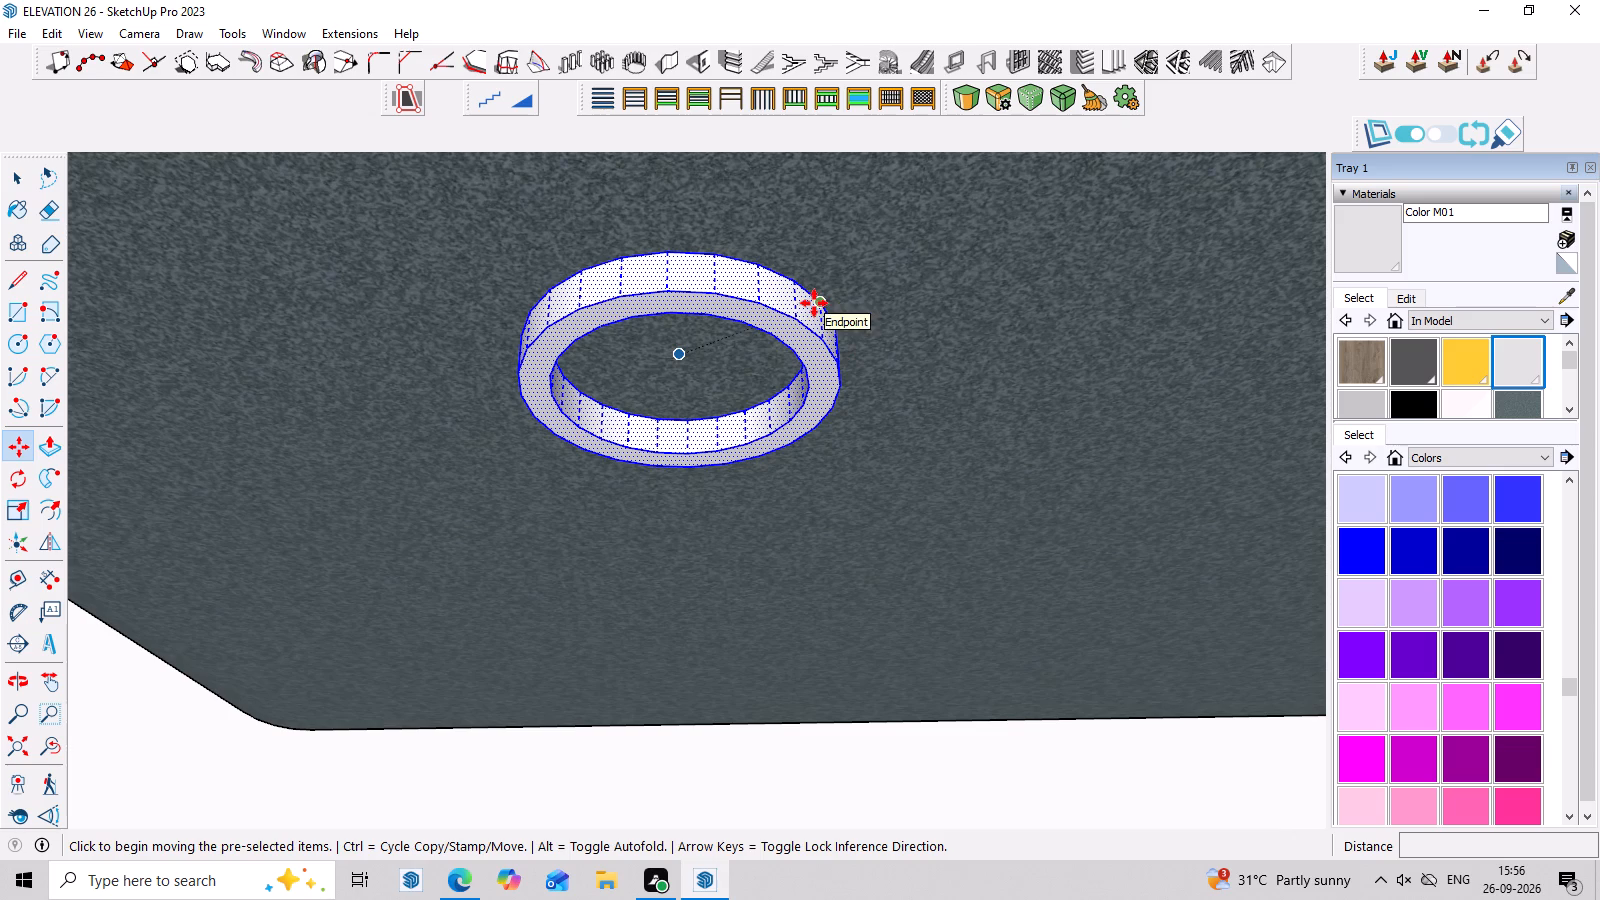
pyautogui.click(814, 303)
pyautogui.scroll(-8, 1062, 321)
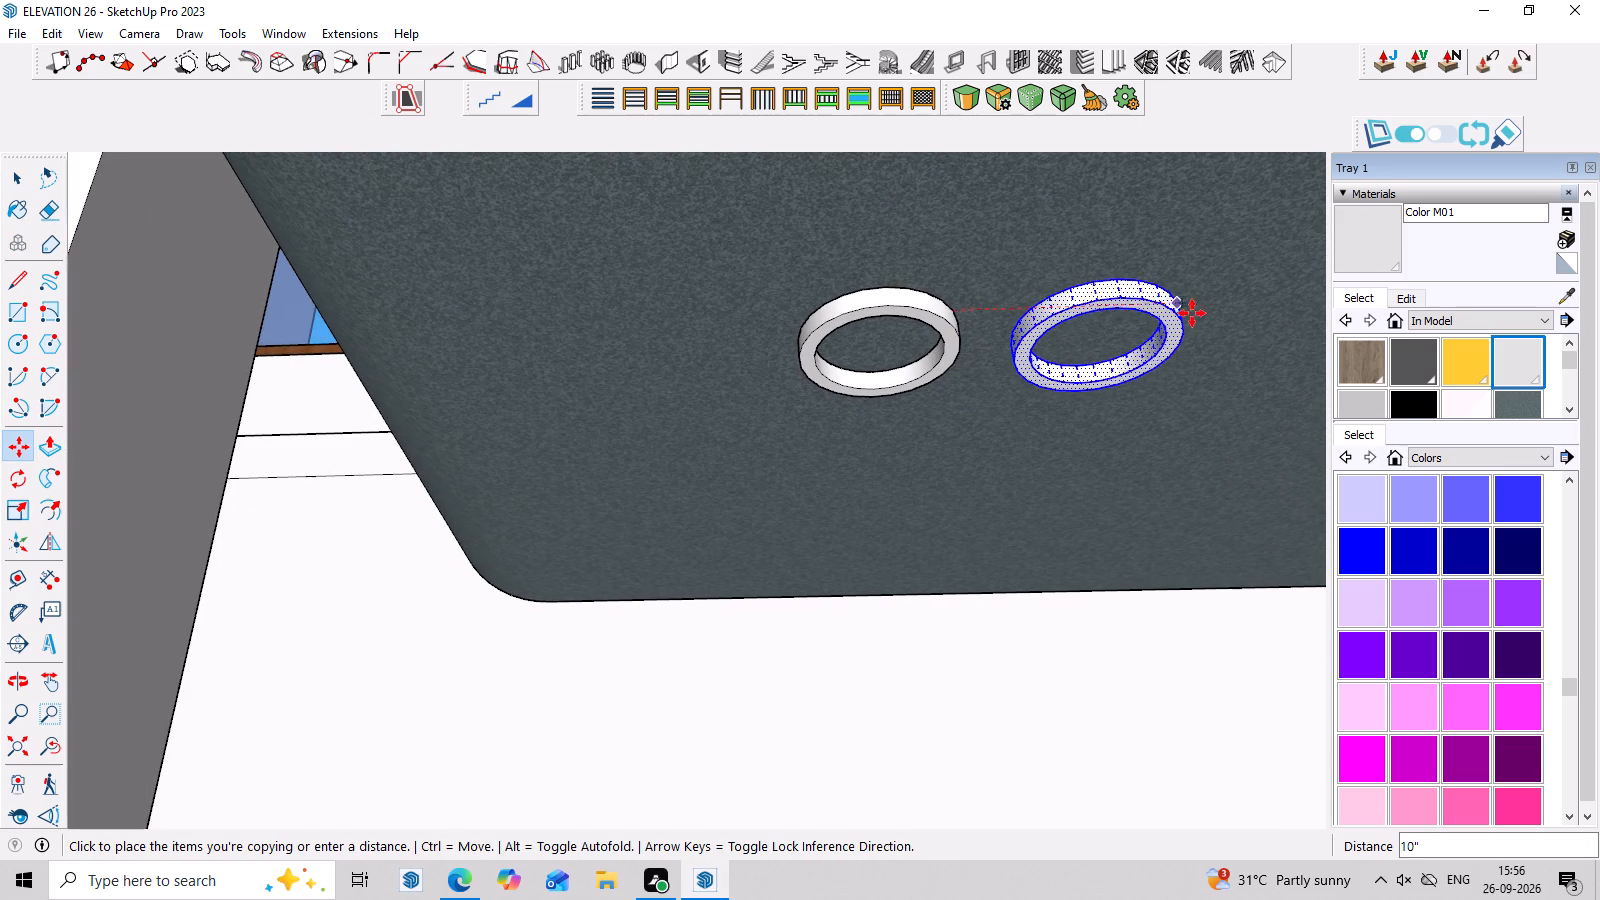
pyautogui.press('Up')
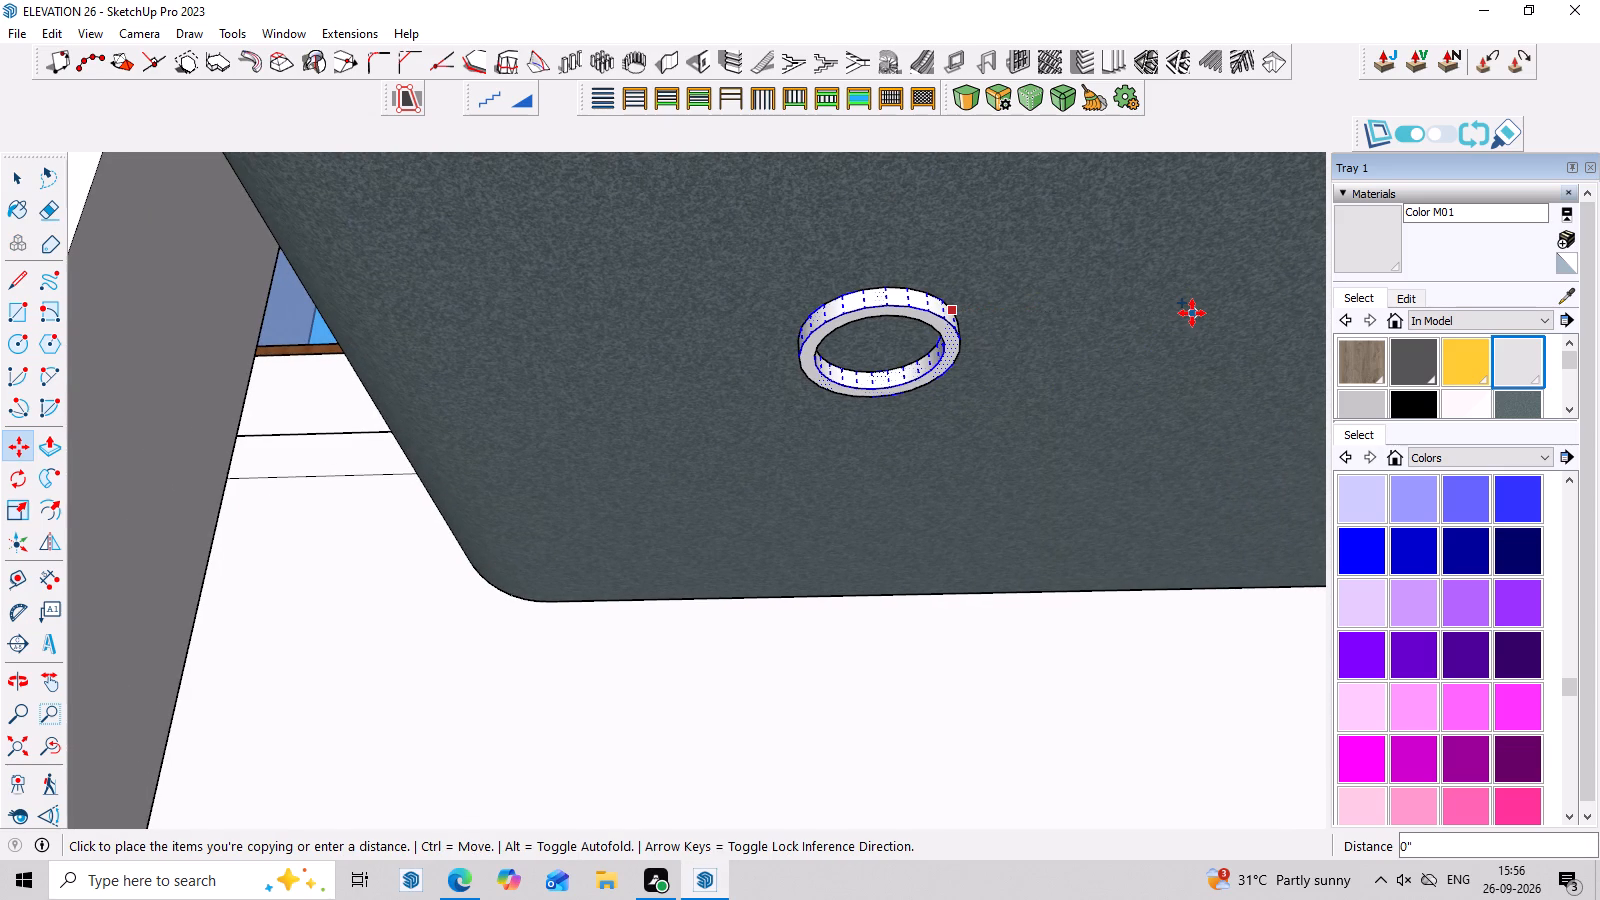
pyautogui.press('Right')
pyautogui.scroll(-9, 1192, 313)
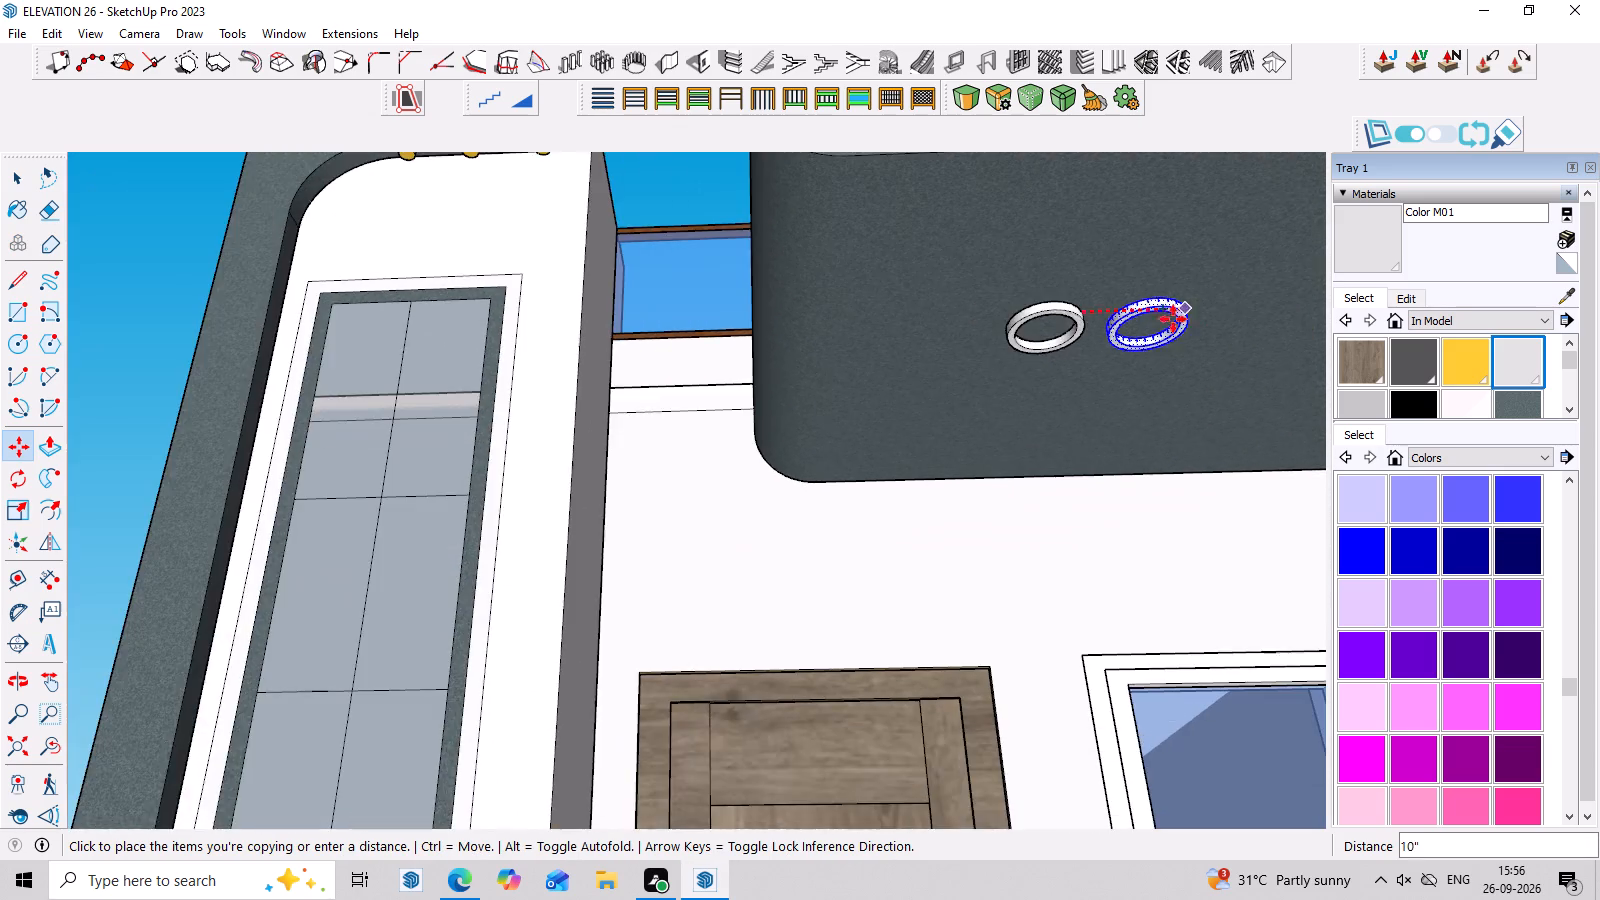
pyautogui.scroll(-15, 1173, 319)
pyautogui.scroll(3, 1150, 329)
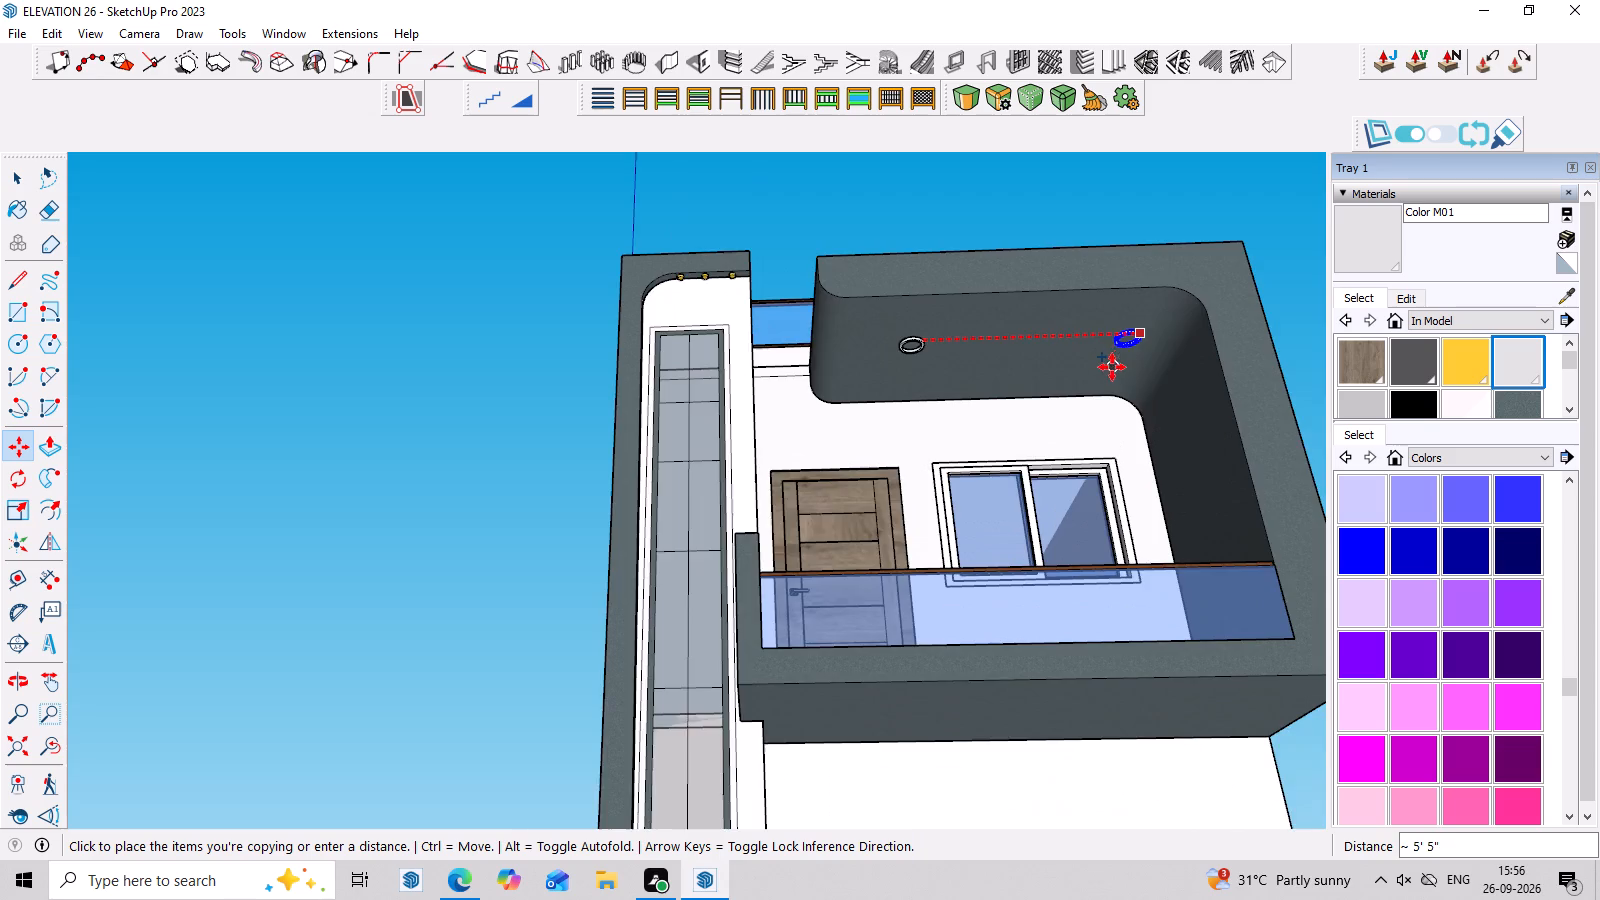
pyautogui.scroll(7, 1112, 367)
pyautogui.click(1154, 342)
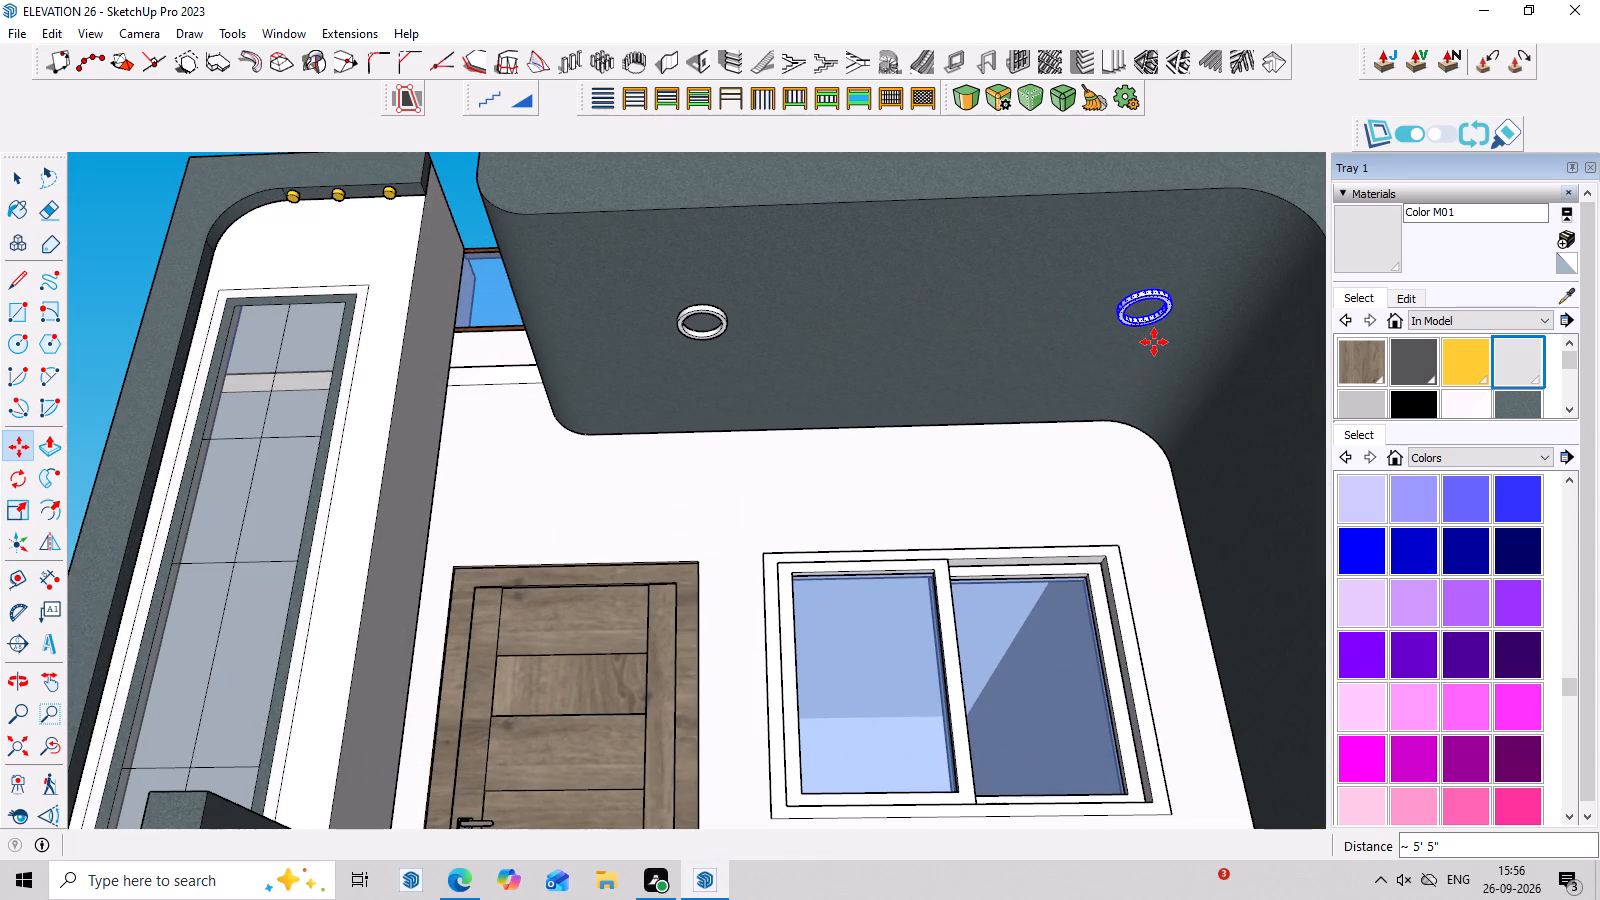
pyautogui.write('3/')
pyautogui.press('Return')
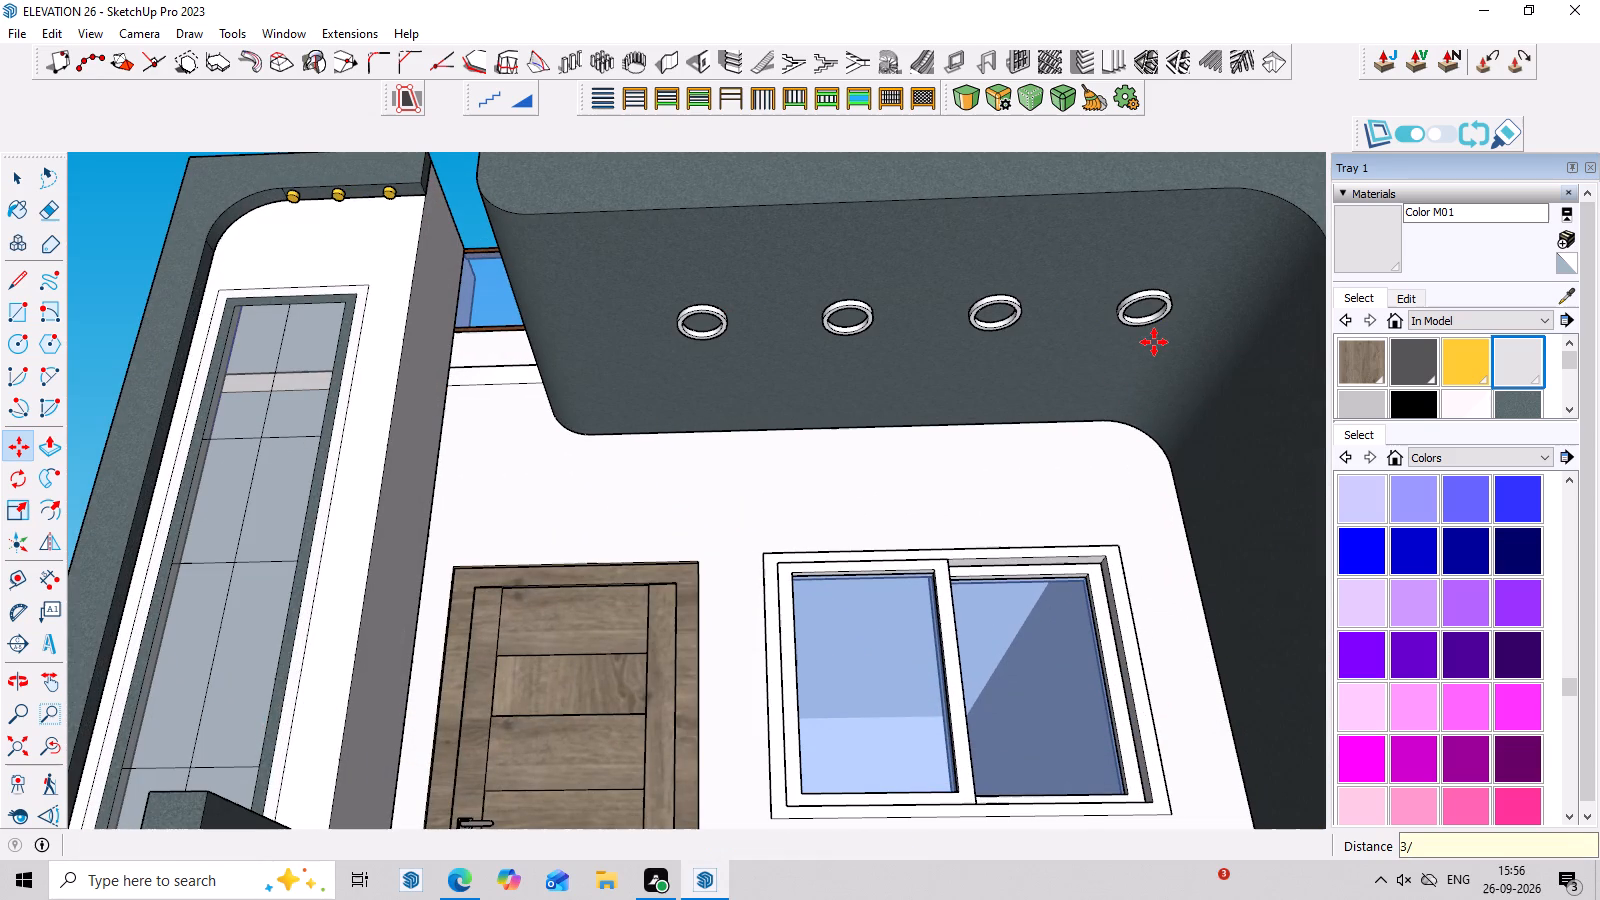
# Draw a 3" radius circle within the light ring nearest the window tower to close its opening with a lens face.
pyautogui.scroll(-8, 674, 211)
pyautogui.moveTo(826, 273); pyautogui.dragTo(833, 310, button='middle')
pyautogui.moveTo(851, 351); pyautogui.dragTo(894, 634, button='middle')
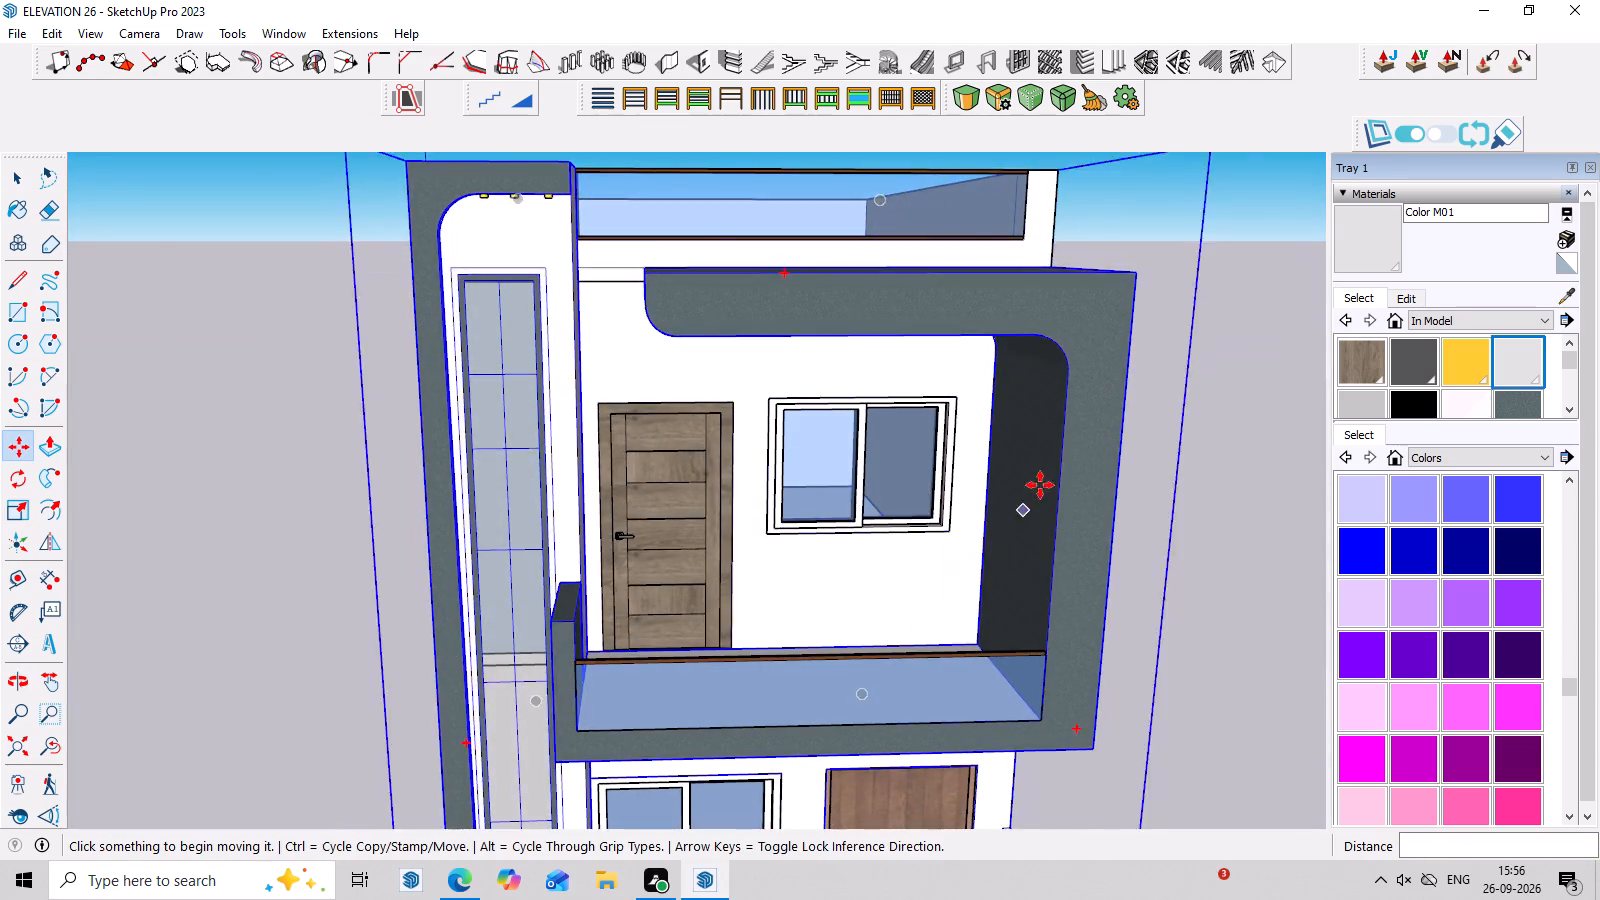
pyautogui.scroll(4, 1046, 481)
pyautogui.moveTo(1210, 340); pyautogui.dragTo(1213, 102, button='middle')
pyautogui.scroll(4, 471, 309)
pyautogui.press('space')
pyautogui.moveTo(672, 315); pyautogui.dragTo(678, 106, button='middle')
pyautogui.scroll(11, 620, 330)
pyautogui.moveTo(719, 319); pyautogui.dragTo(749, 208, button='middle')
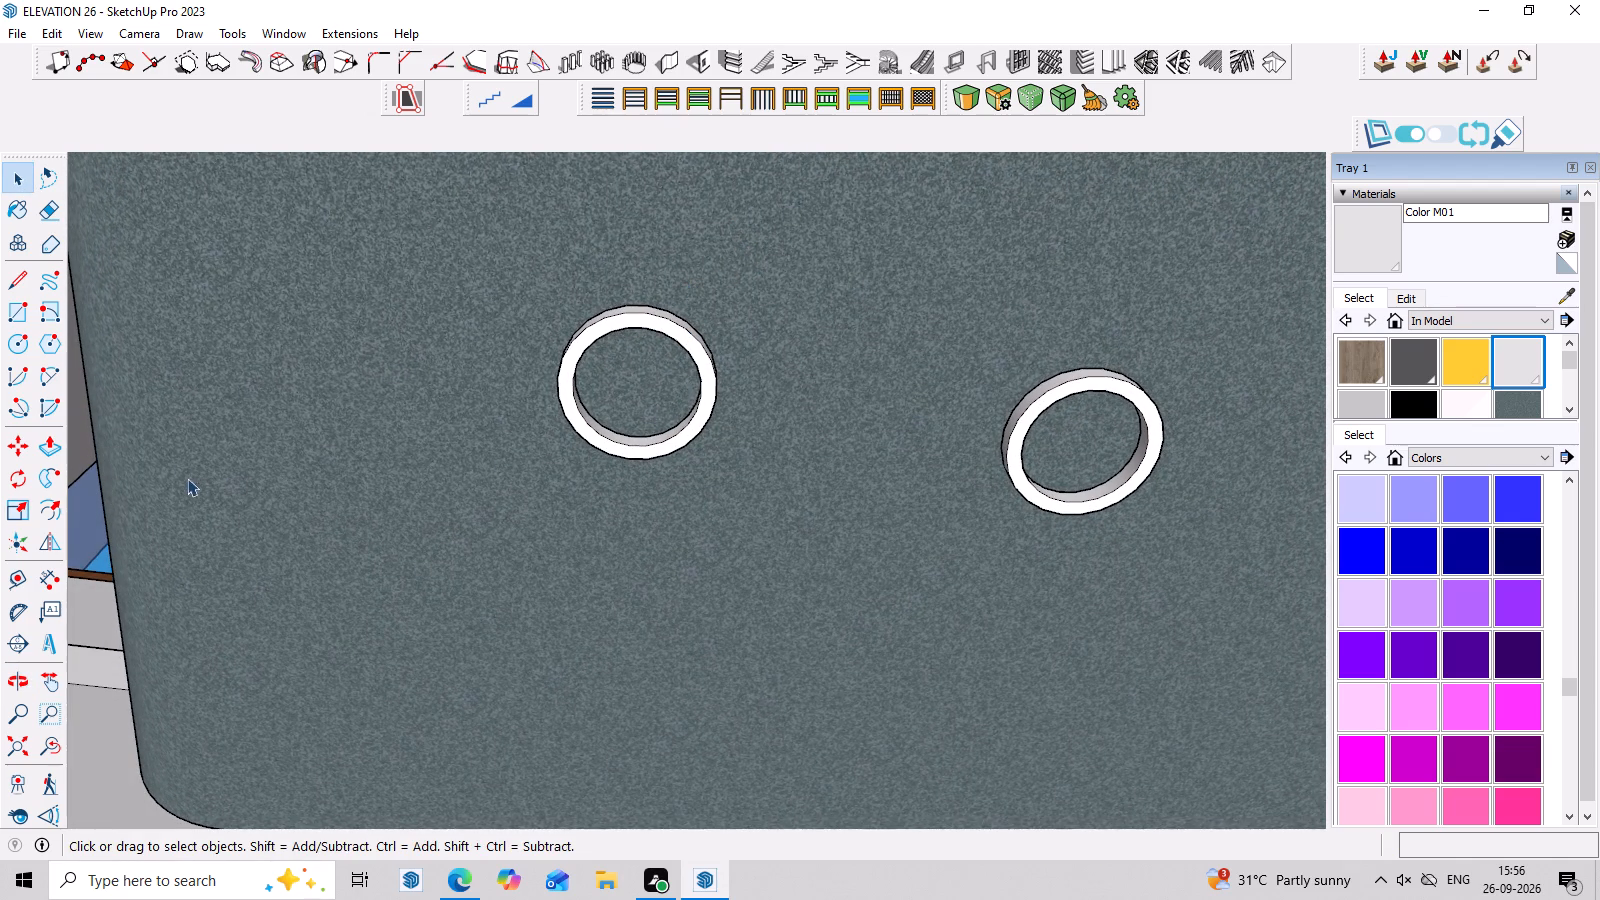
pyautogui.click(12, 341)
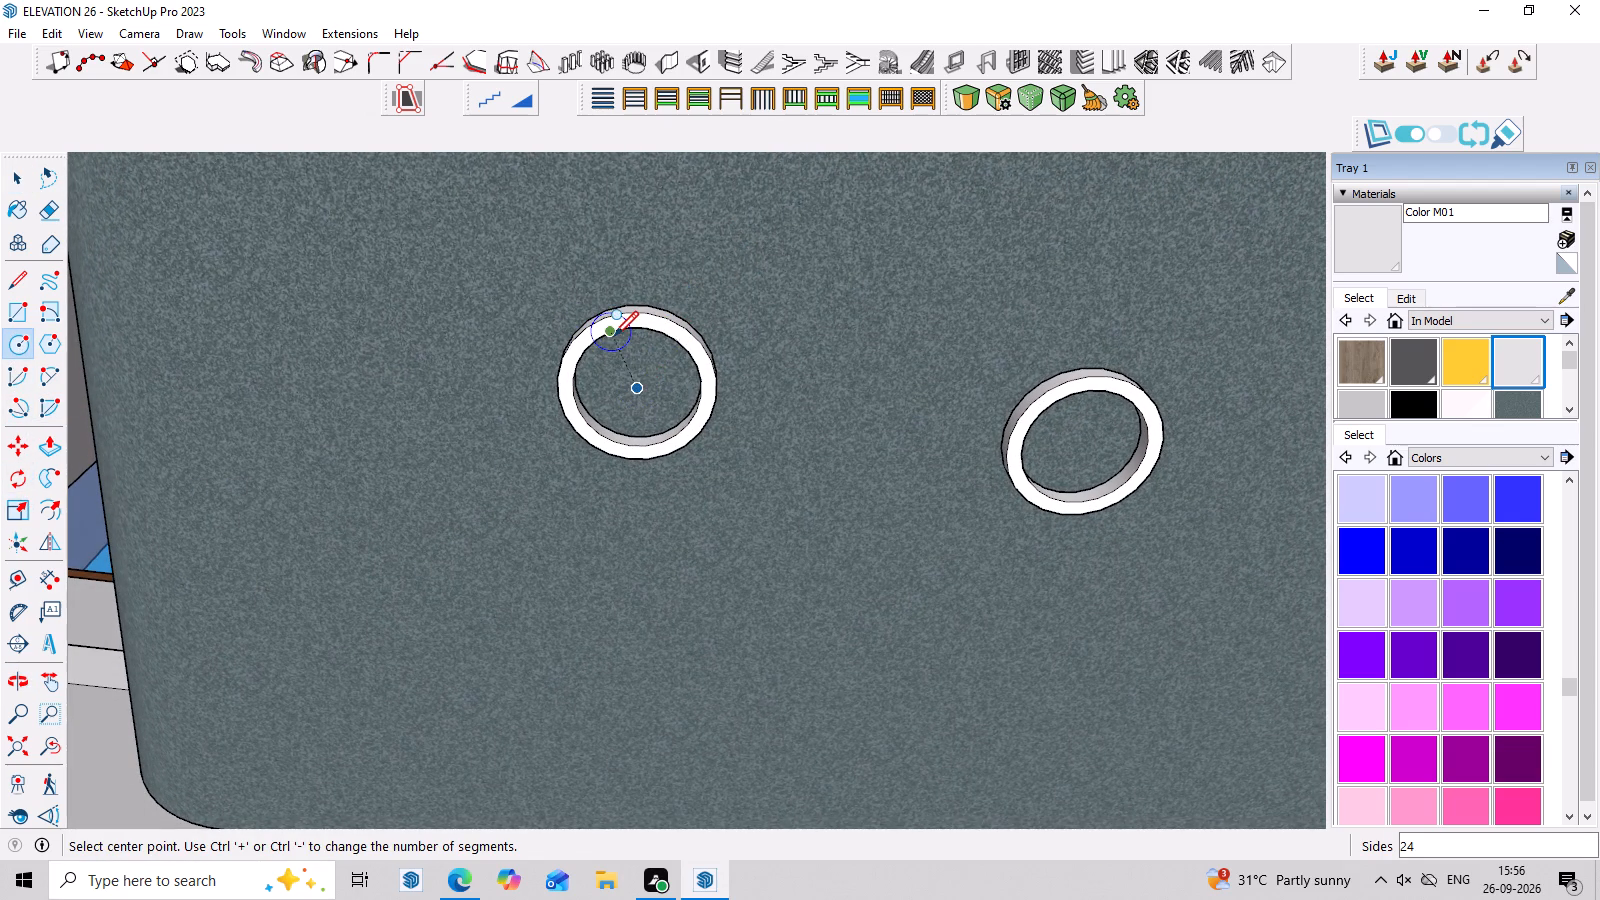
pyautogui.click(638, 388)
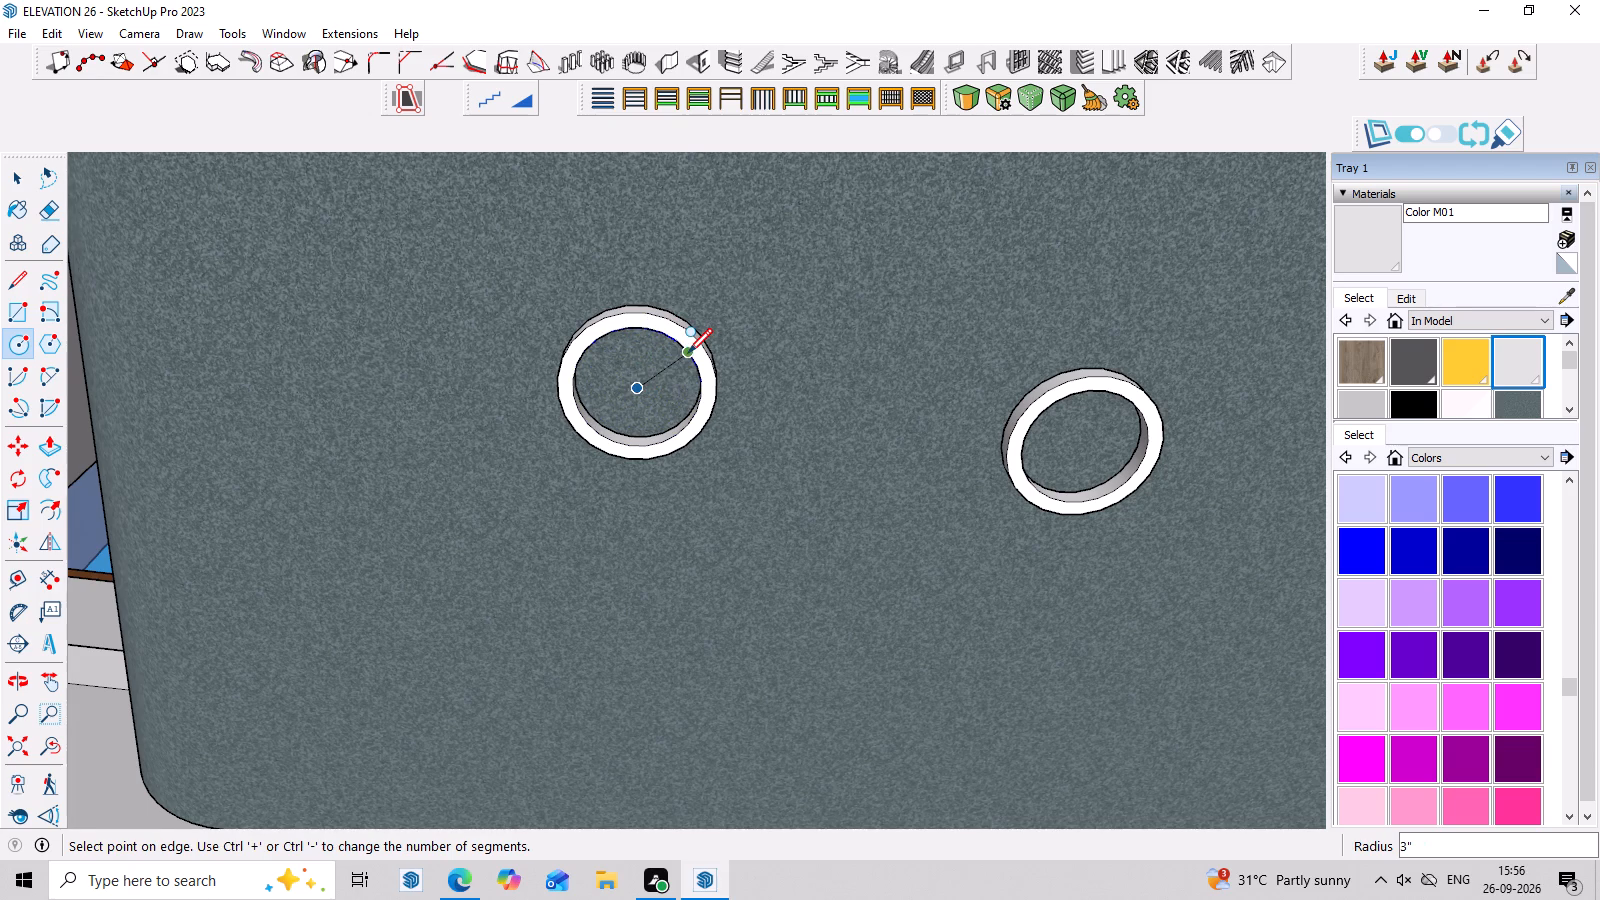
pyautogui.click(688, 351)
pyautogui.moveTo(702, 384); pyautogui.dragTo(707, 410, button='middle')
pyautogui.press('space')
pyautogui.press('space')
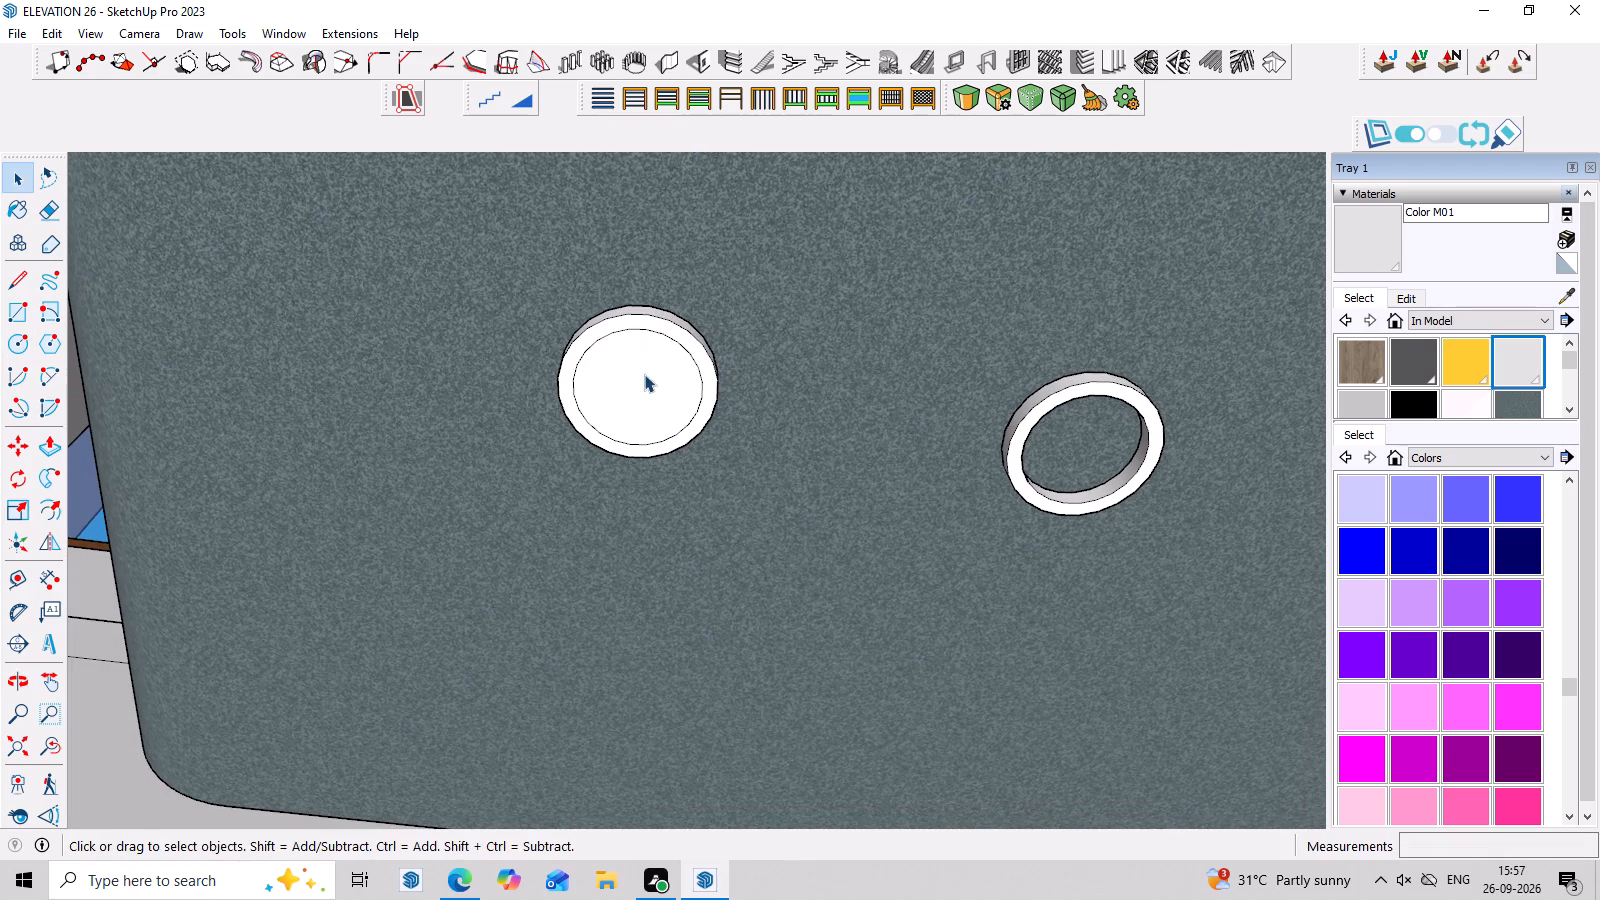
# Copy the circular lens face from the first light ring into the other three rings beneath the canopy.
pyautogui.click(644, 374)
pyautogui.press('m')
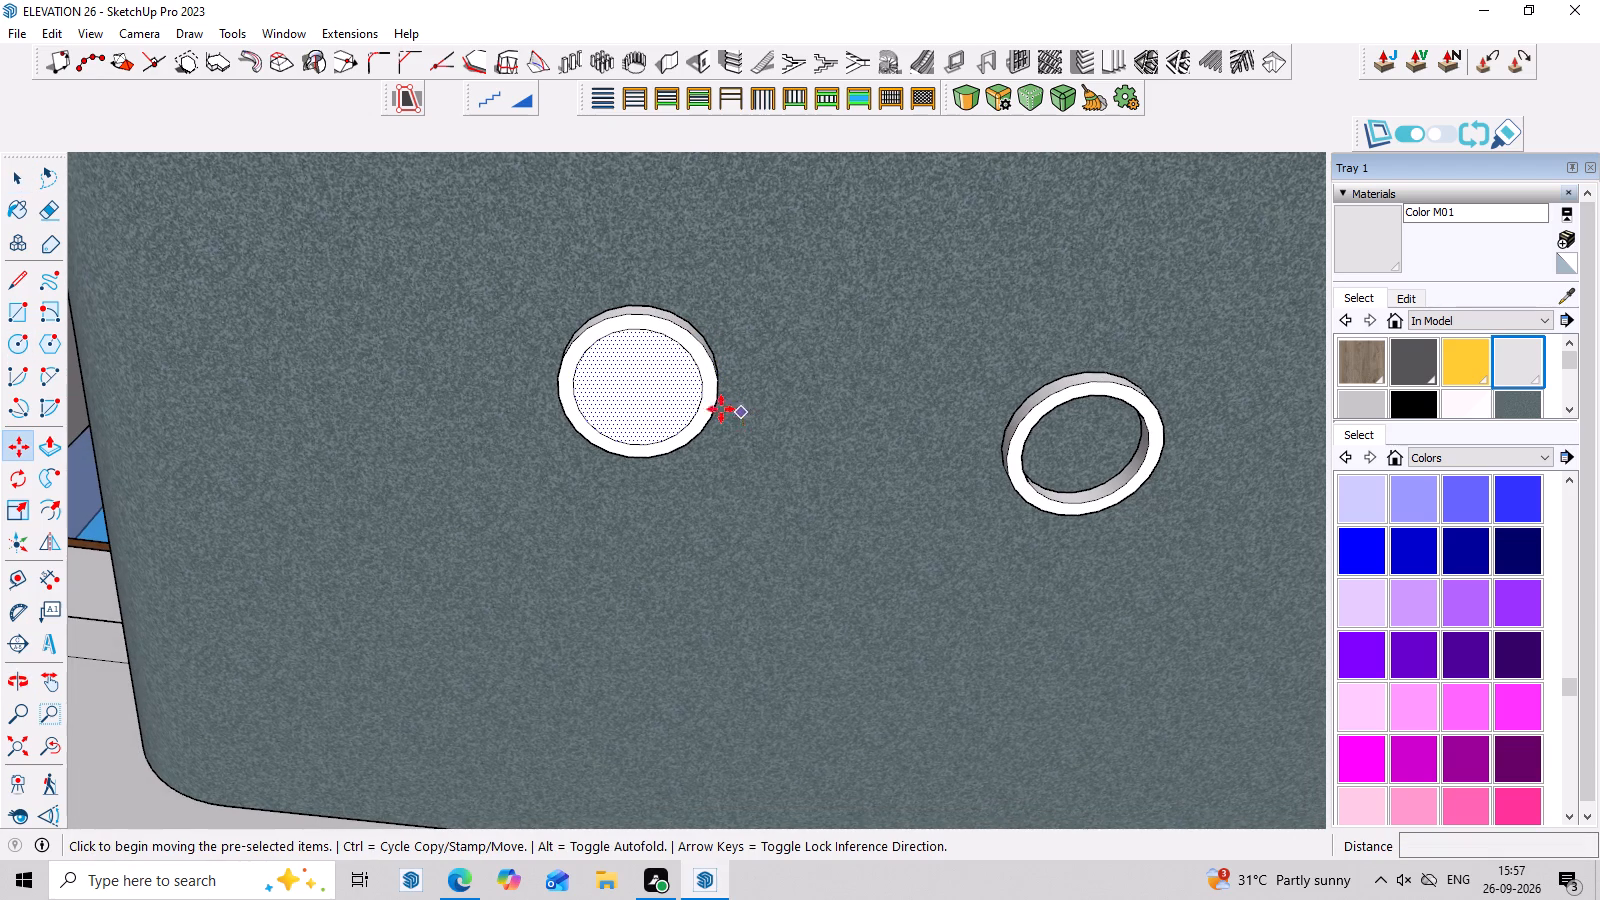
pyautogui.doubleClick(700, 400)
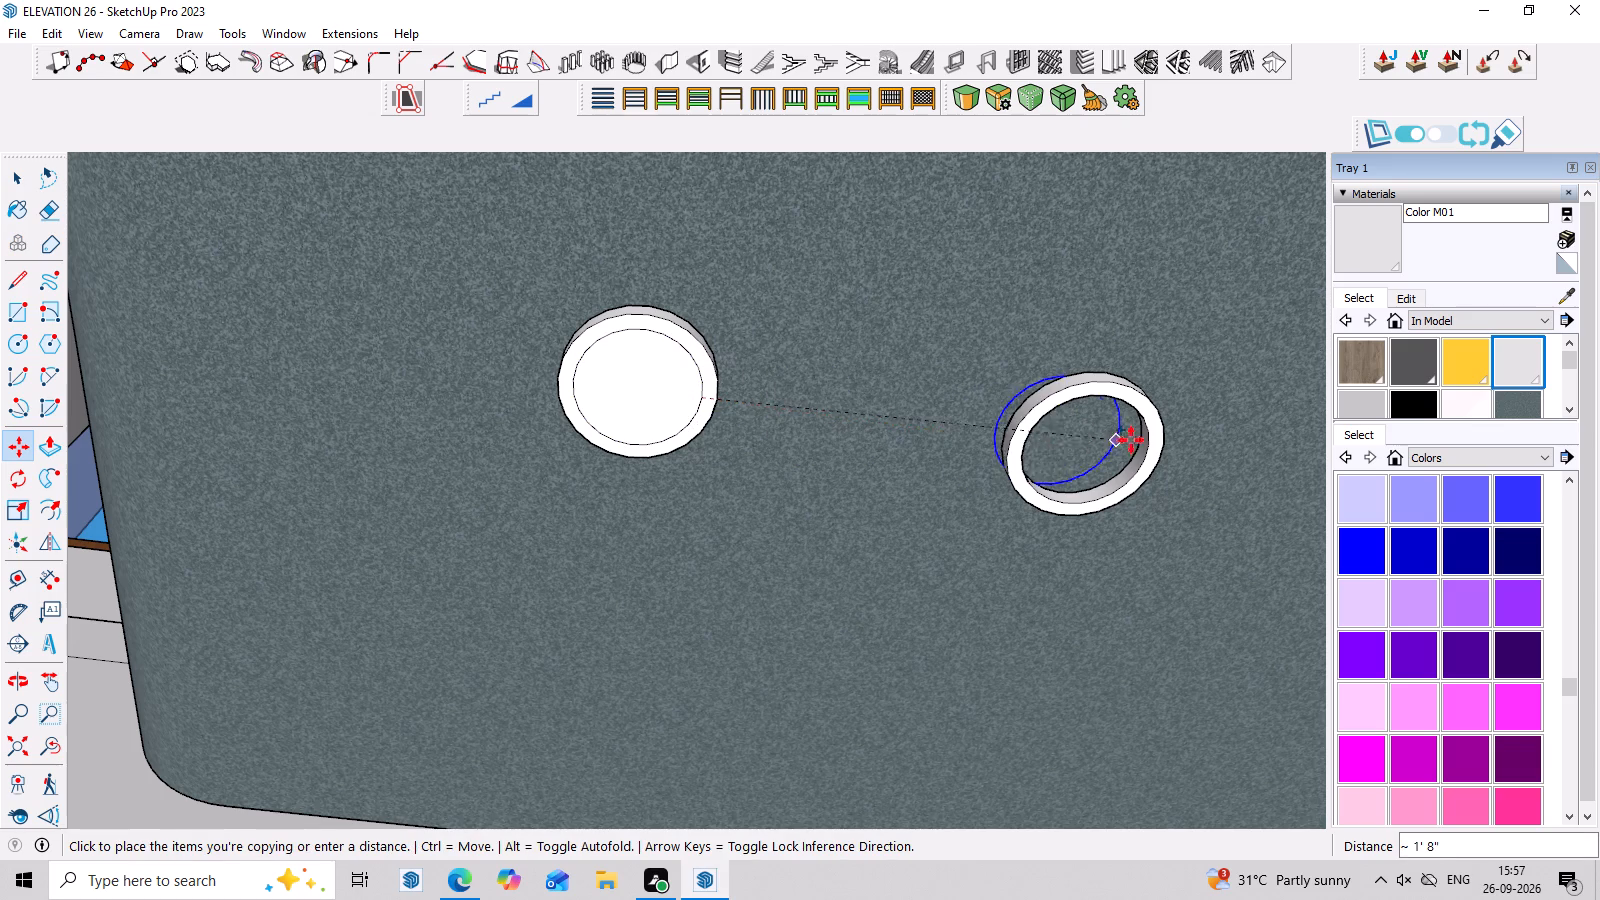
pyautogui.click(1149, 457)
pyautogui.scroll(-6, 747, 453)
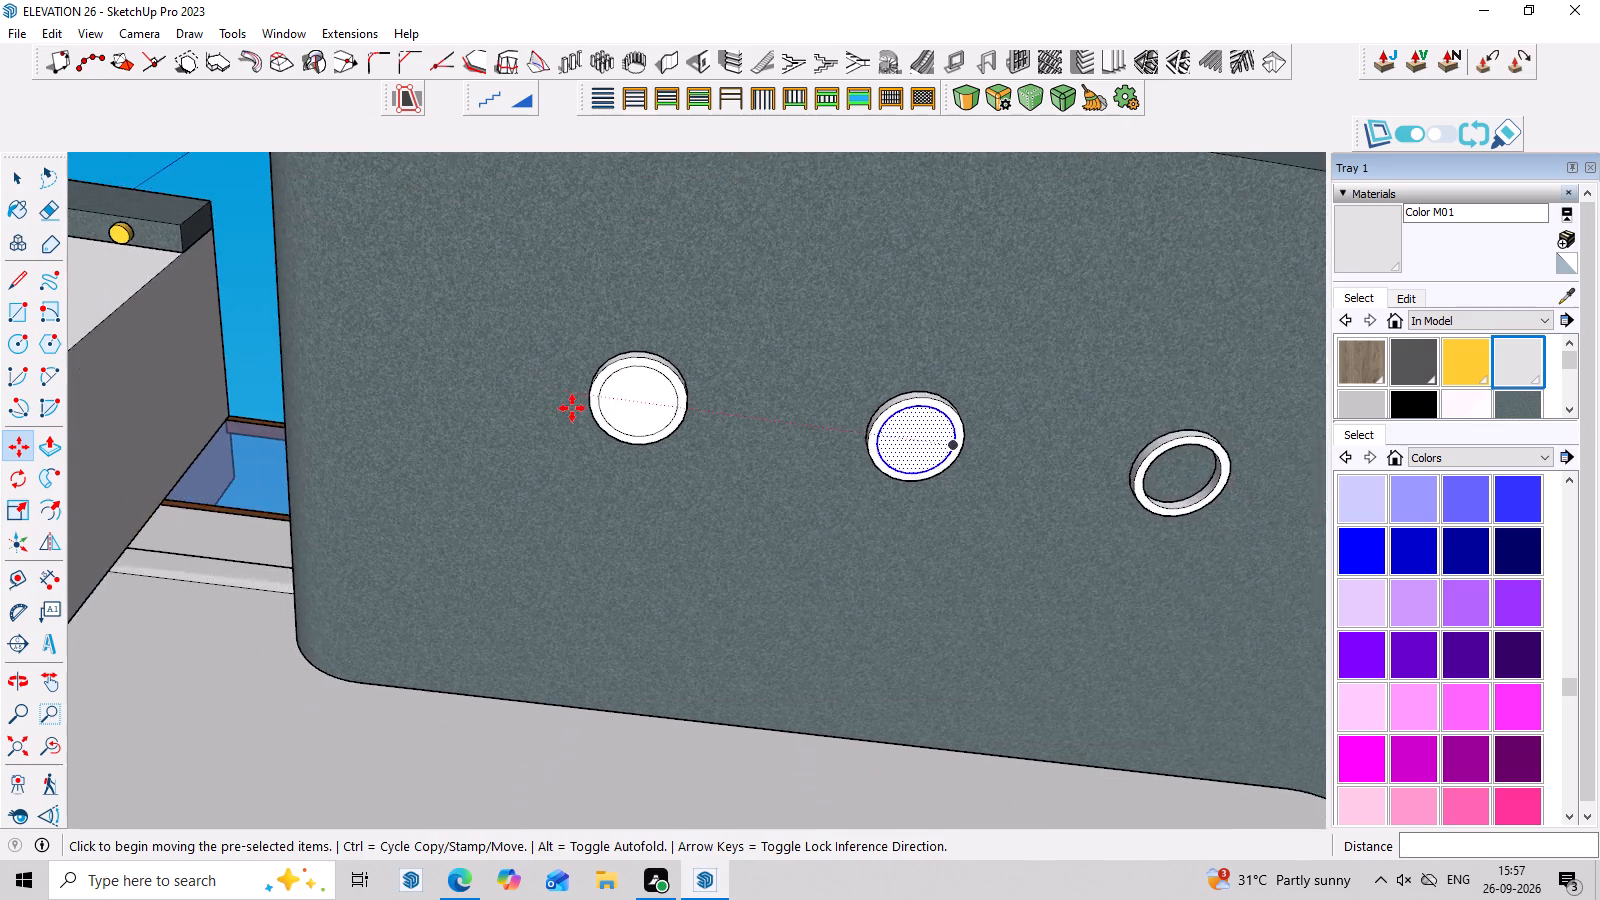
pyautogui.scroll(-4, 572, 408)
pyautogui.scroll(3, 958, 478)
pyautogui.click(815, 420)
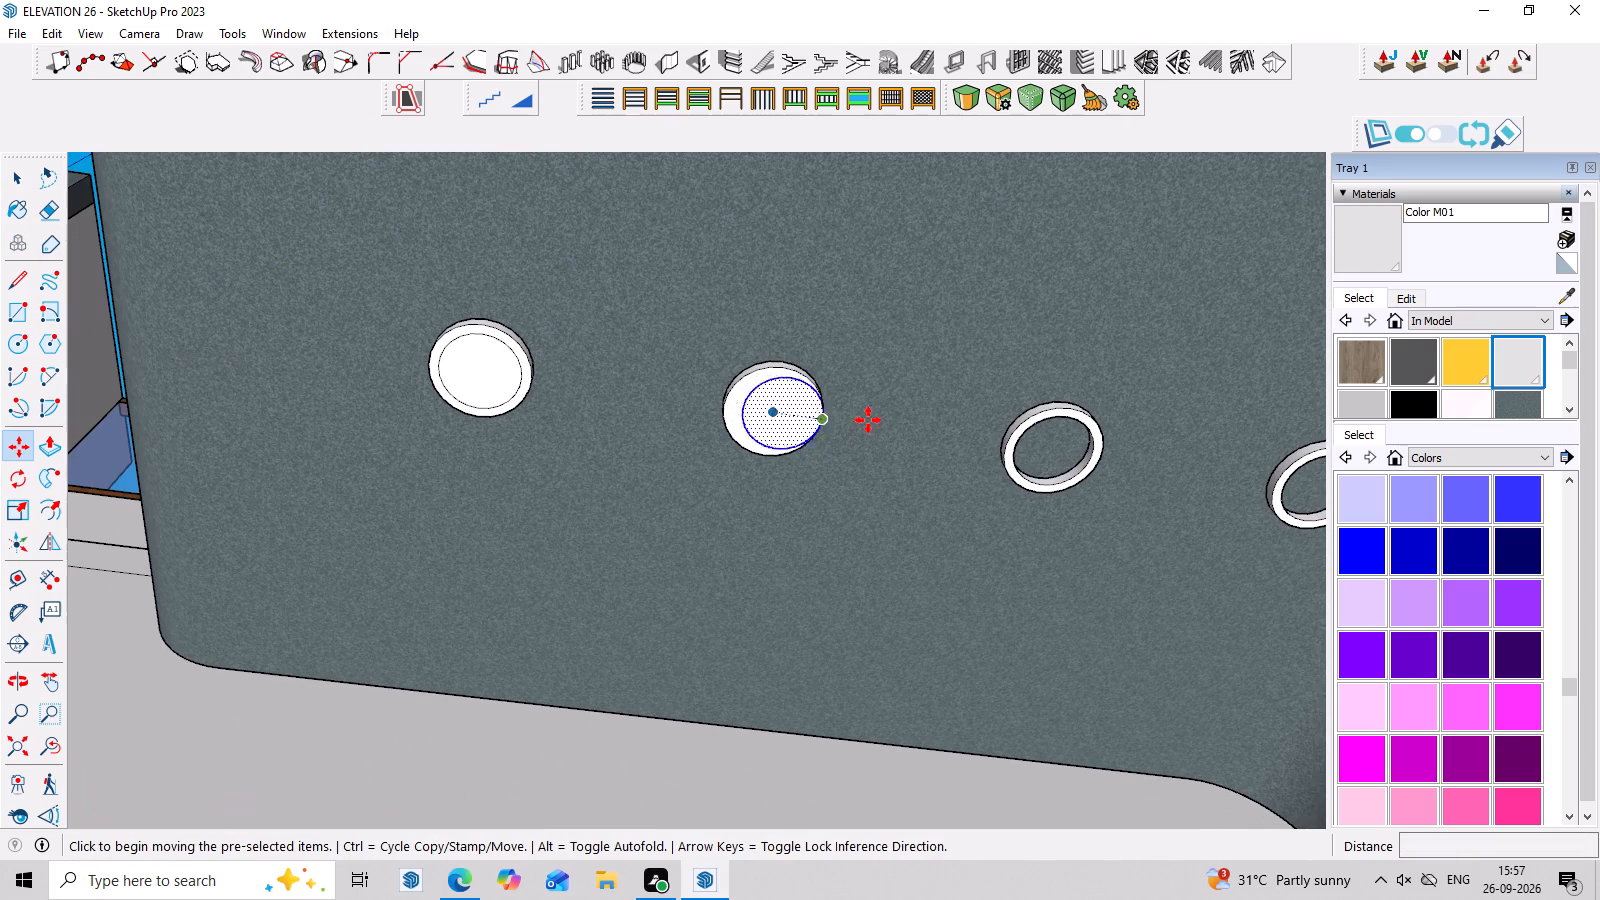
pyautogui.click(1097, 457)
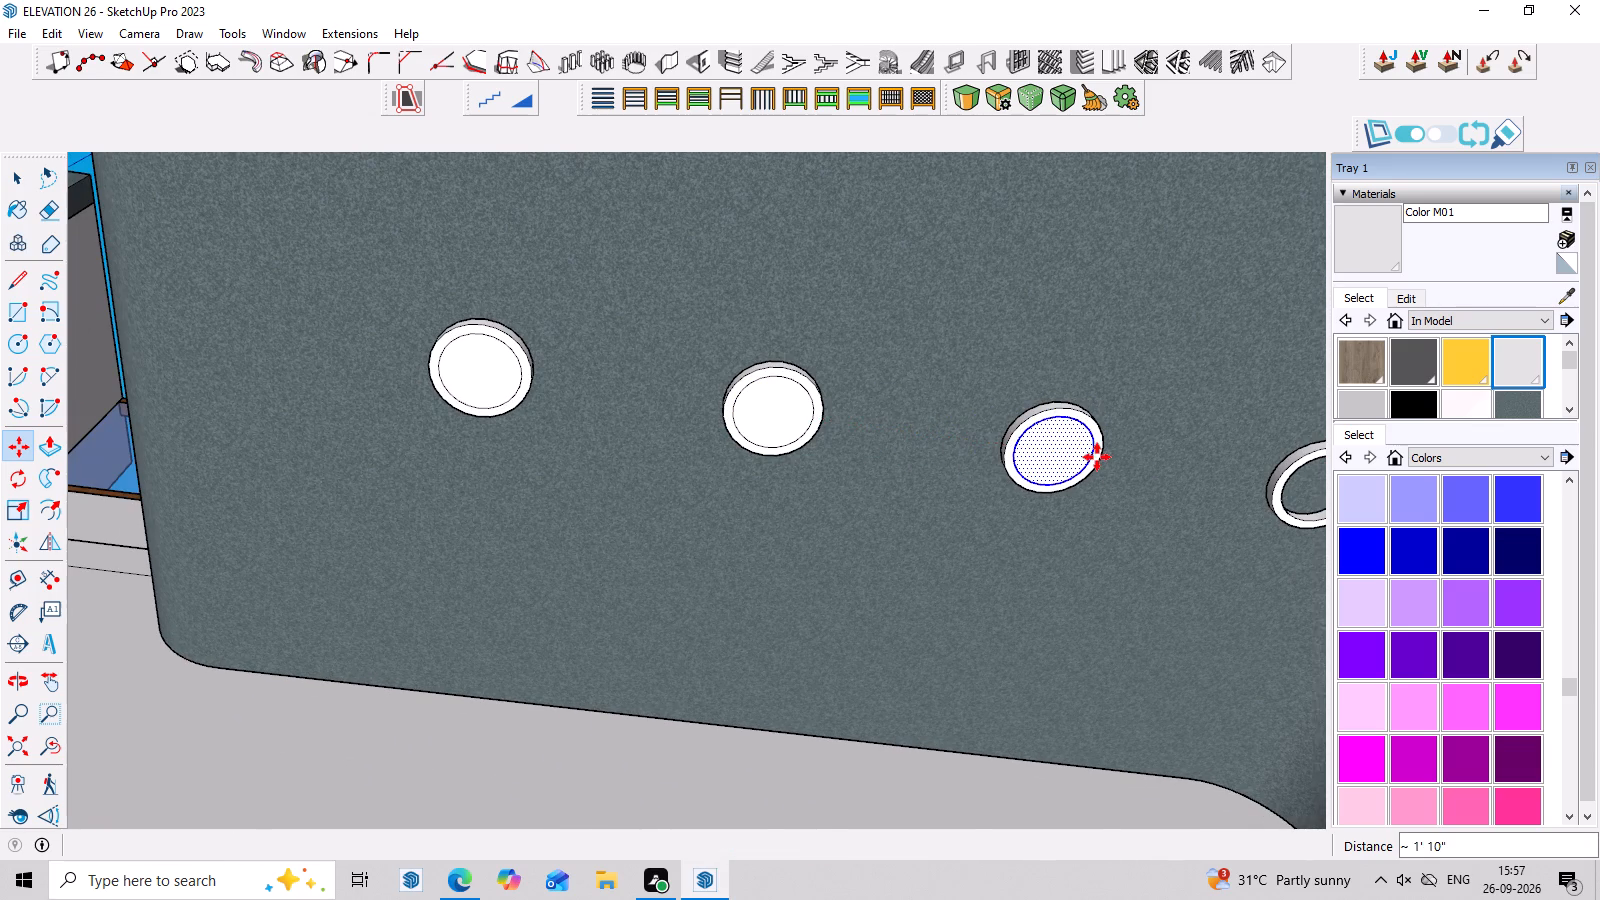
pyautogui.scroll(-7, 764, 430)
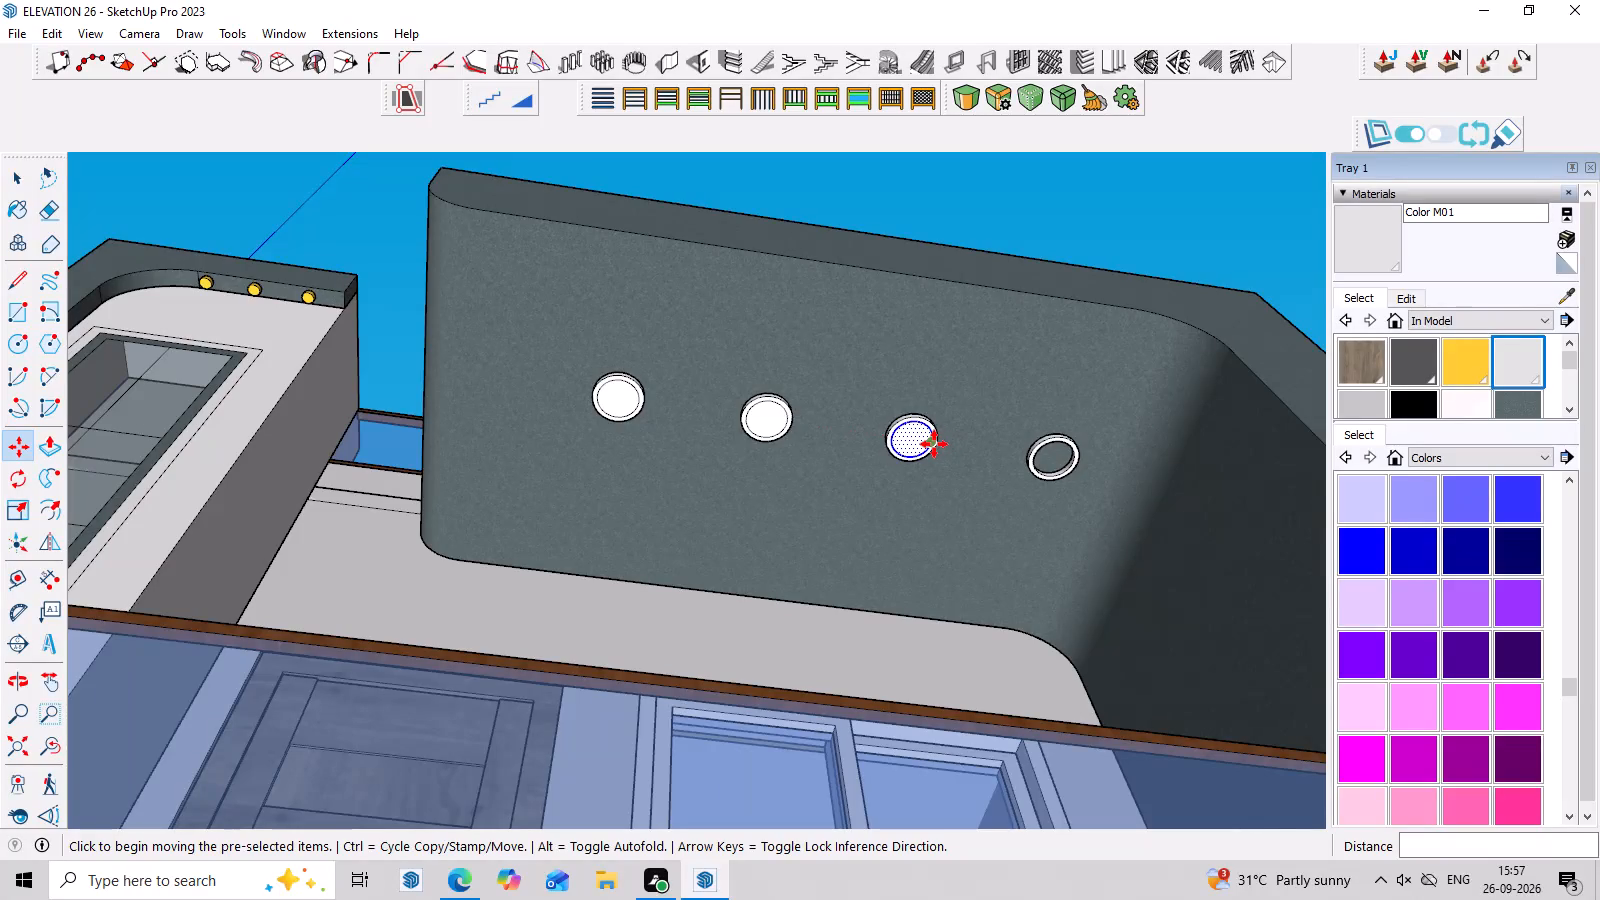
pyautogui.click(934, 444)
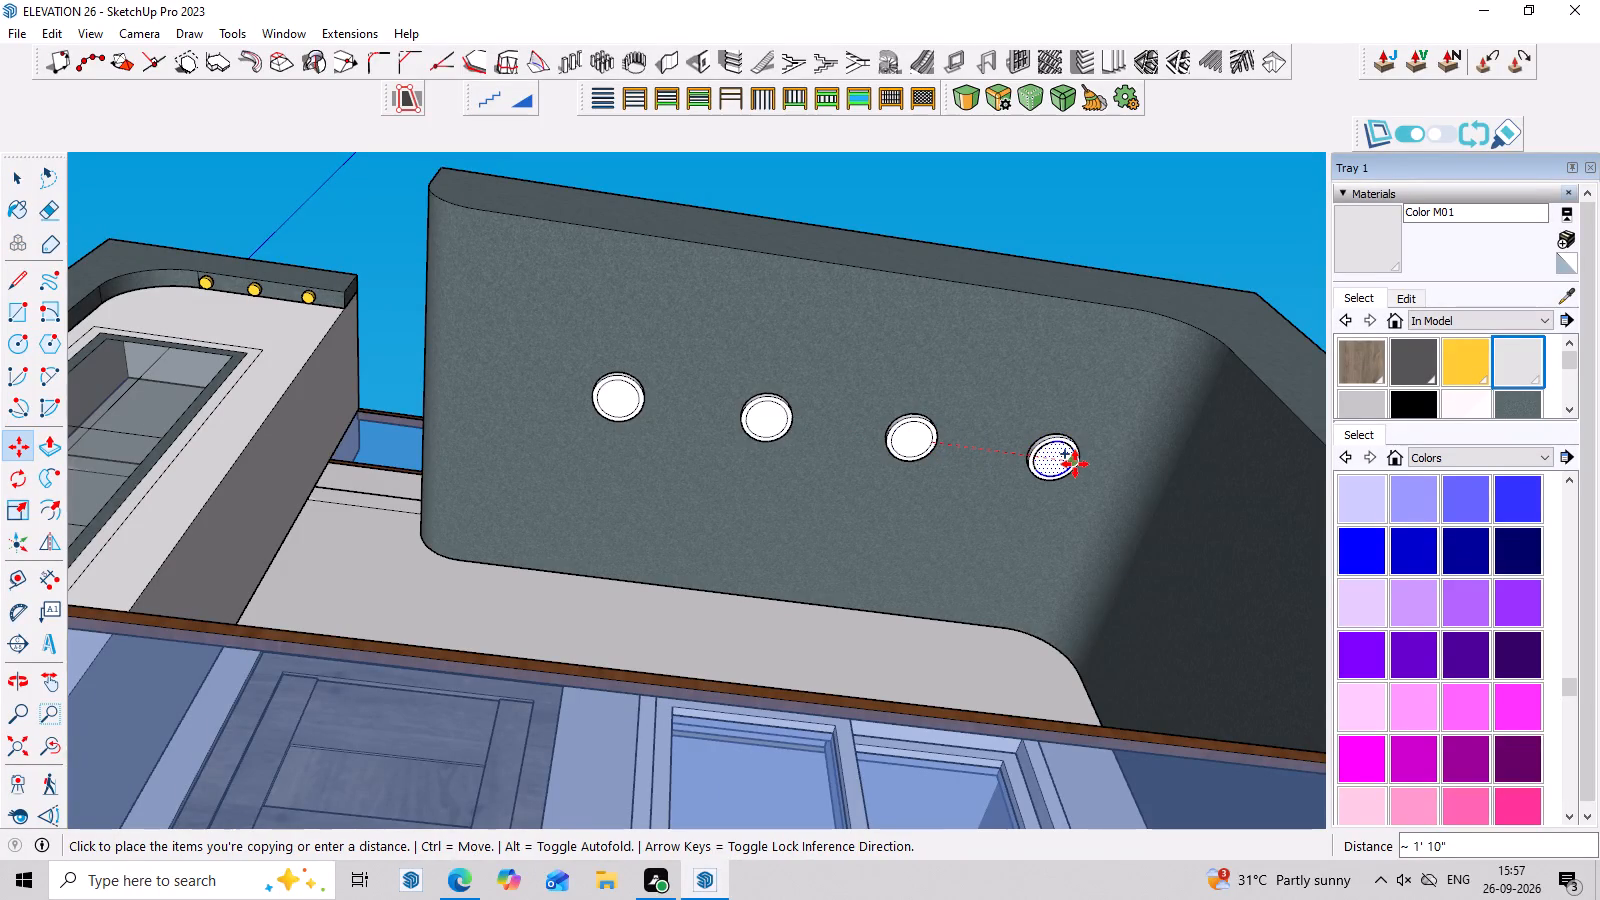
pyautogui.click(1075, 464)
# Examine the balcony canopy and the whole house from the front, above and the side.
pyautogui.scroll(-7, 824, 384)
pyautogui.moveTo(678, 256); pyautogui.dragTo(690, 713, button='middle')
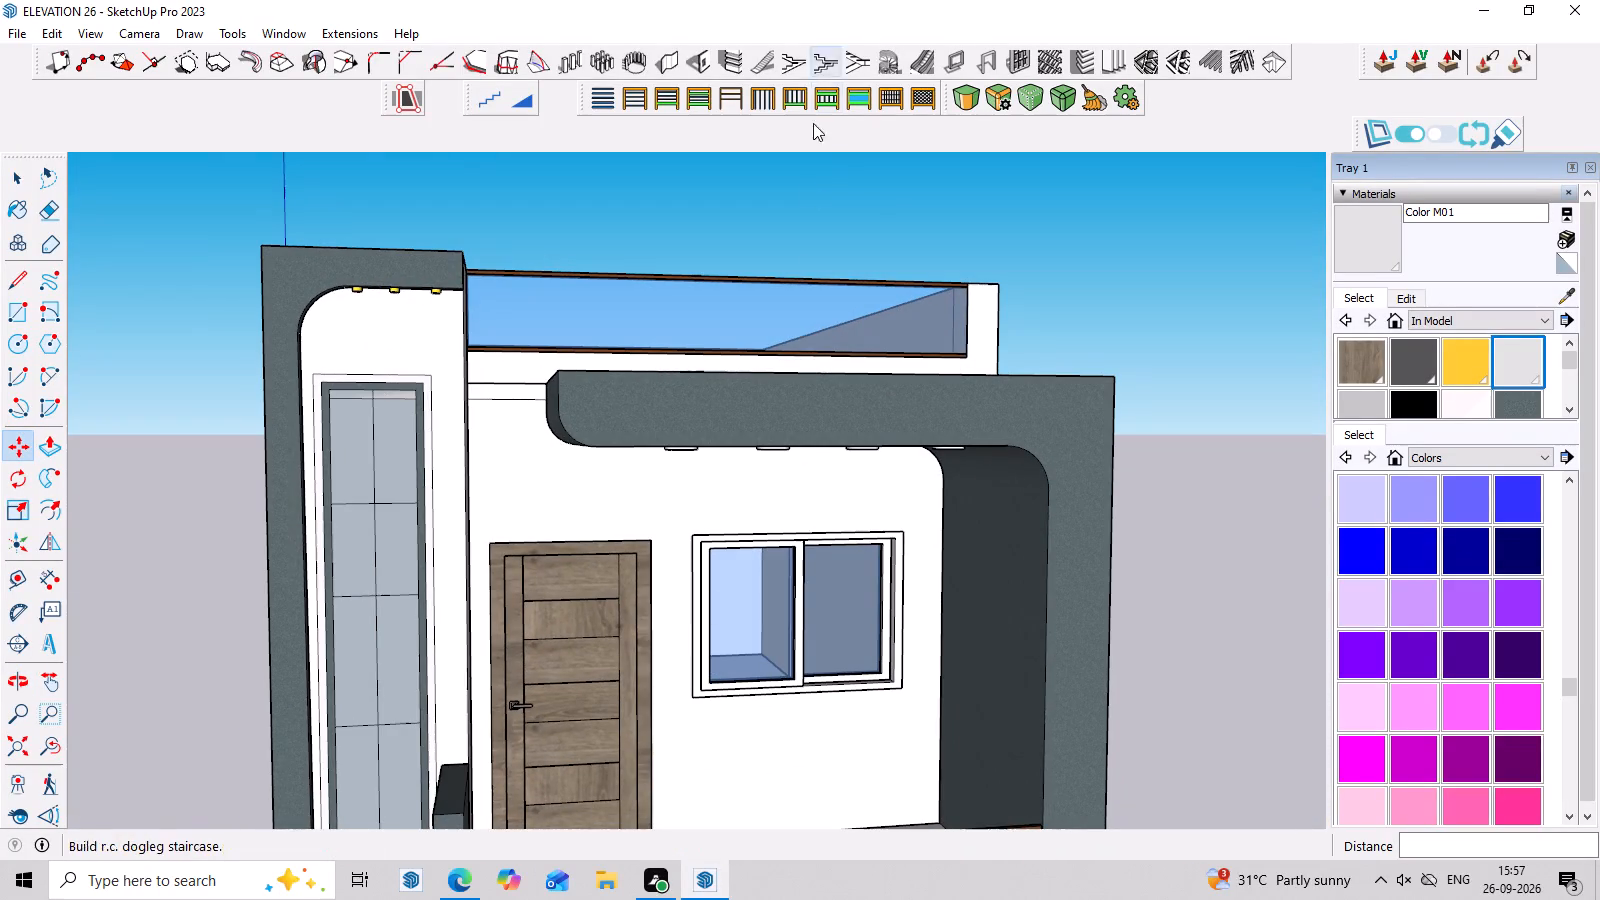
pyautogui.moveTo(811, 137); pyautogui.dragTo(810, 625, button='middle')
pyautogui.moveTo(810, 334); pyautogui.dragTo(838, 715, button='middle')
pyautogui.scroll(-10, 900, 379)
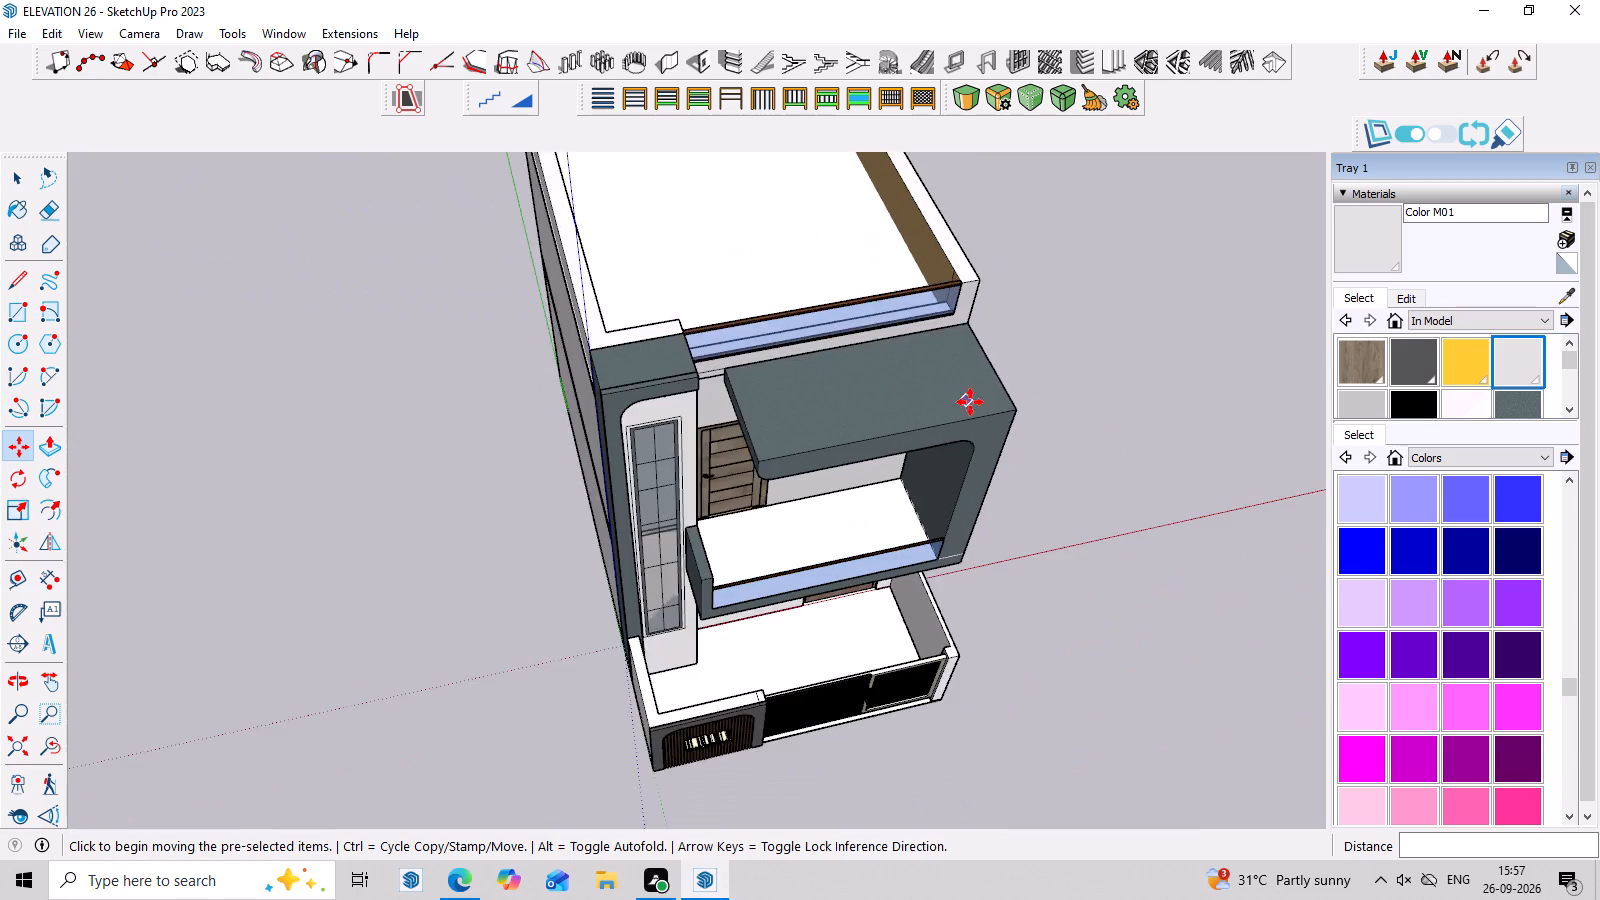
pyautogui.scroll(-2, 970, 402)
pyautogui.moveTo(1164, 448); pyautogui.dragTo(851, 291, button='middle')
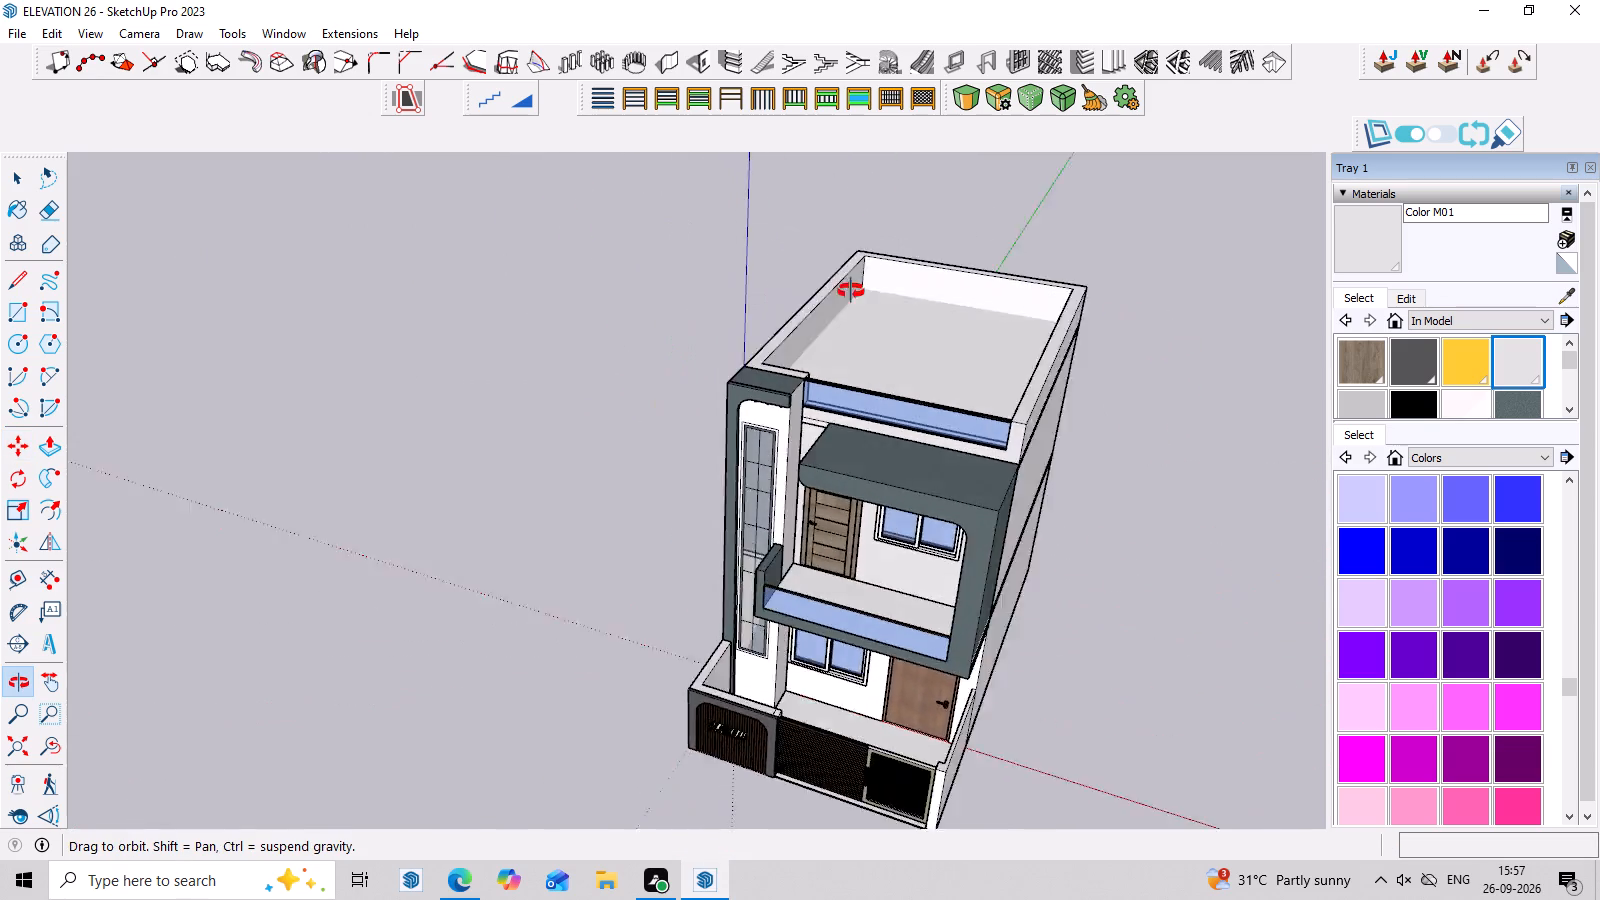
pyautogui.moveTo(851, 291); pyautogui.dragTo(688, 275, button='middle')
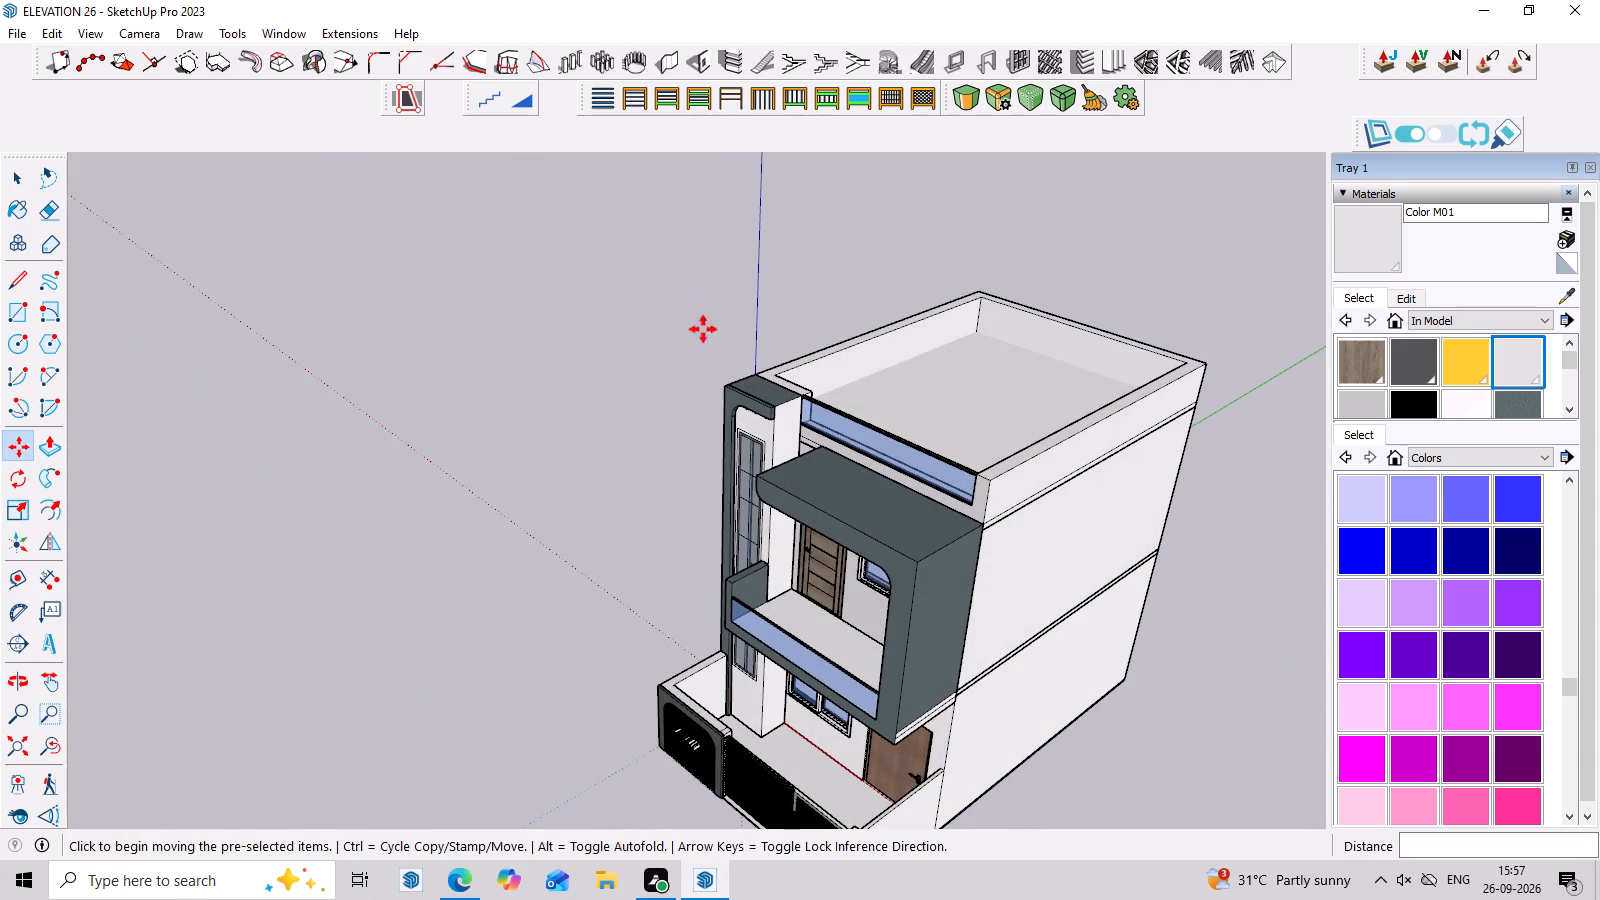
# Paint the lens faces of the four round ceiling lights beneath the balcony canopy with yellow Color D04.
pyautogui.moveTo(797, 445); pyautogui.dragTo(1008, 316, button='middle')
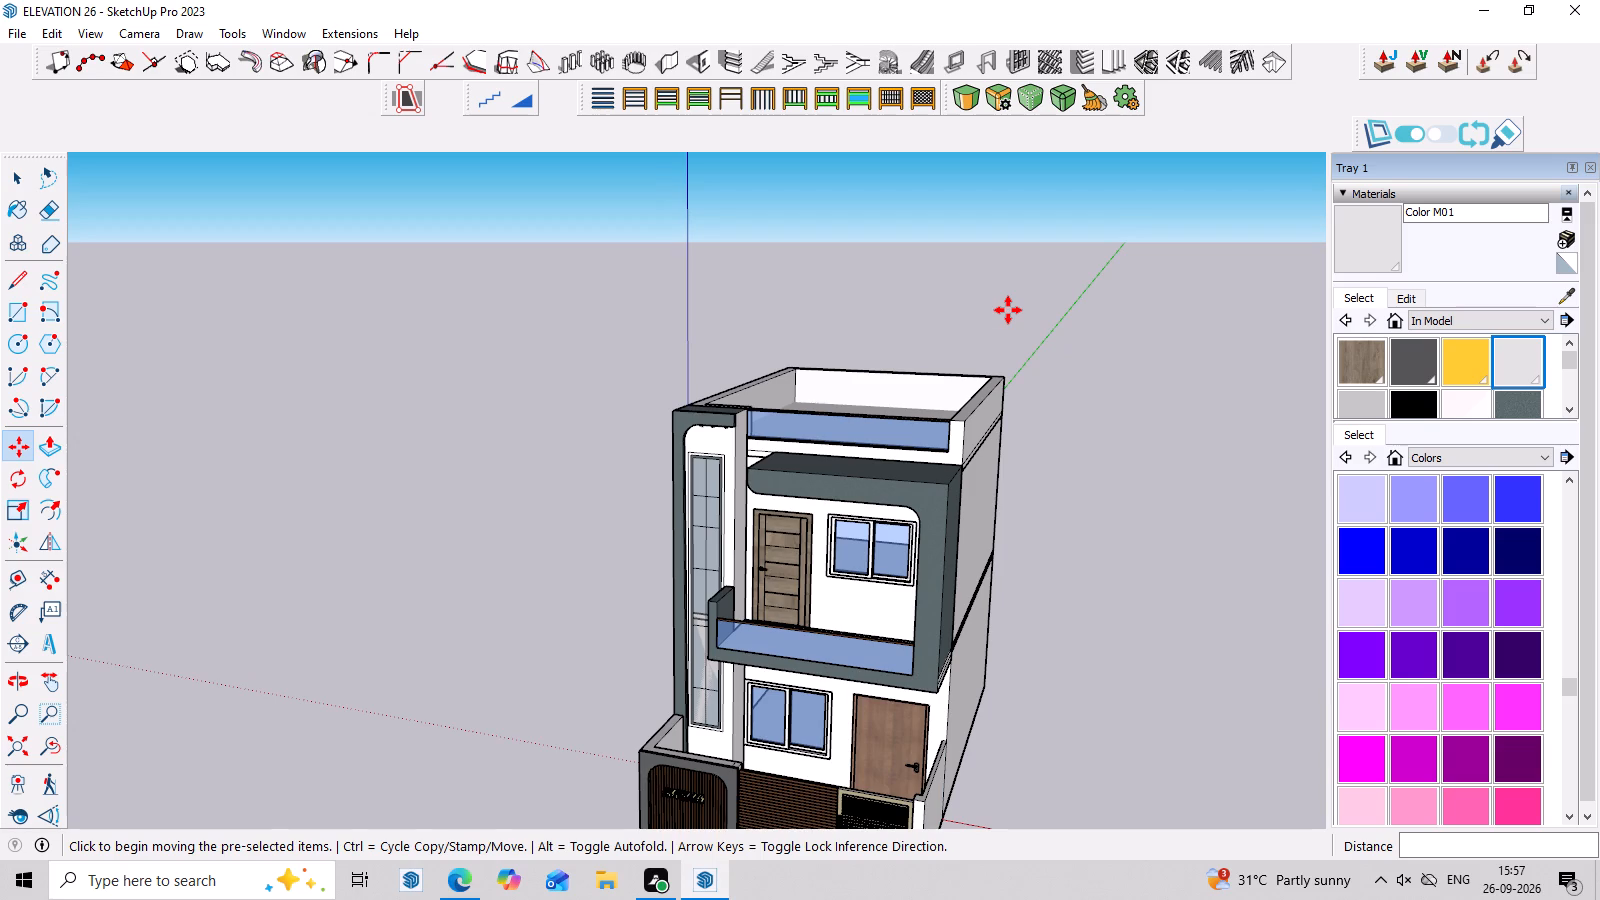
pyautogui.moveTo(918, 409); pyautogui.dragTo(1152, 266, button='middle')
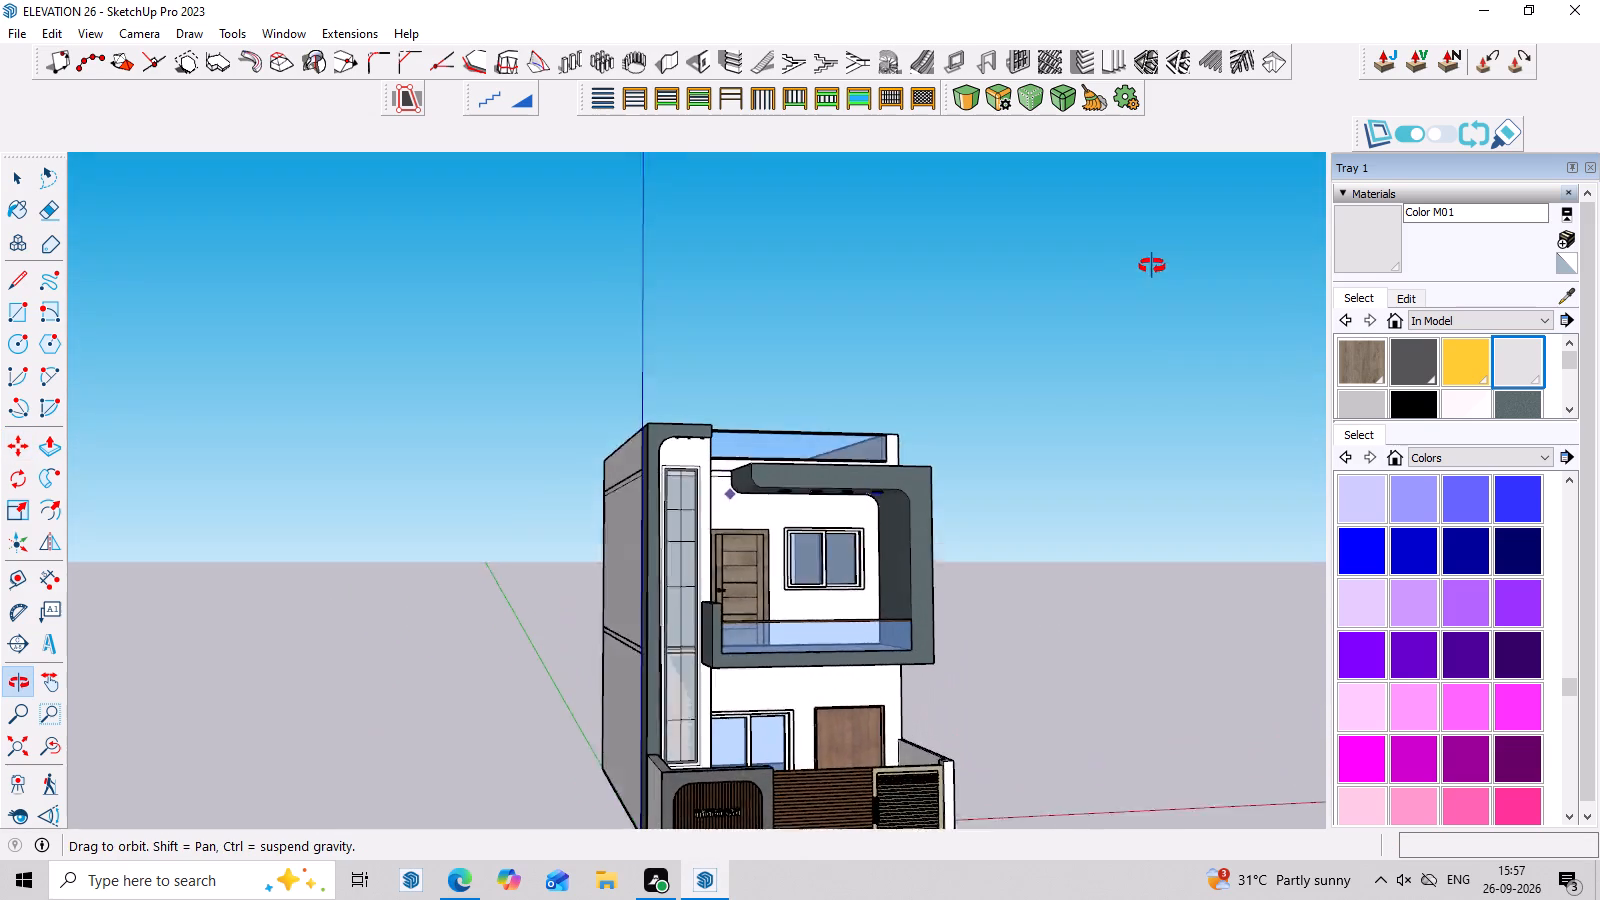
pyautogui.moveTo(1152, 266); pyautogui.dragTo(1147, 255, button='middle')
pyautogui.scroll(3, 927, 363)
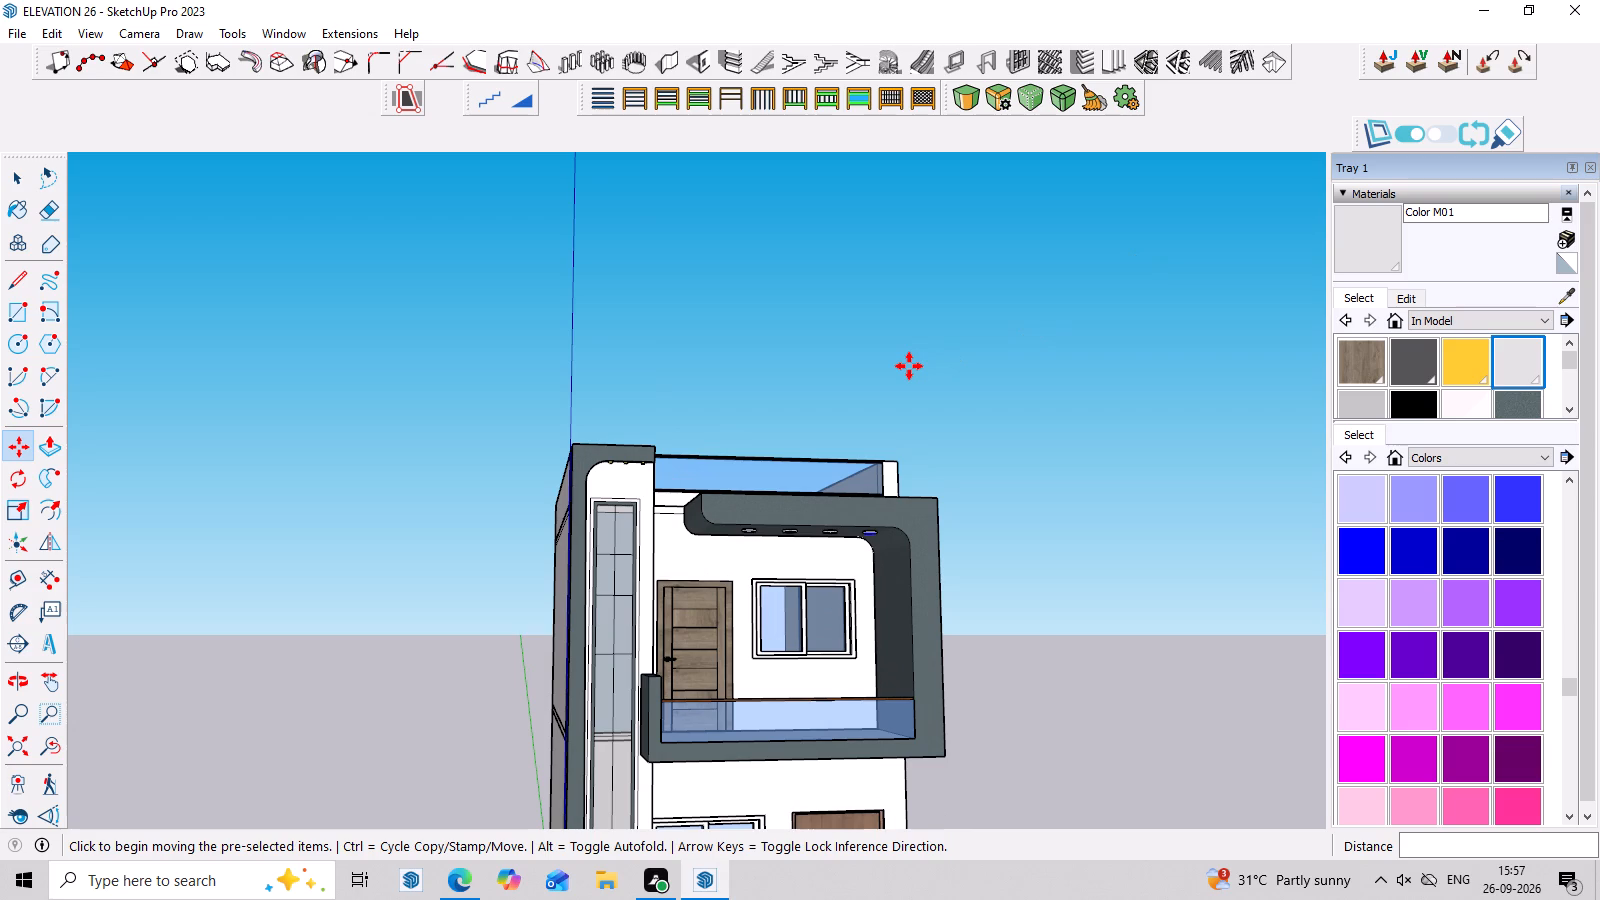
pyautogui.moveTo(909, 366); pyautogui.dragTo(892, 590, button='middle')
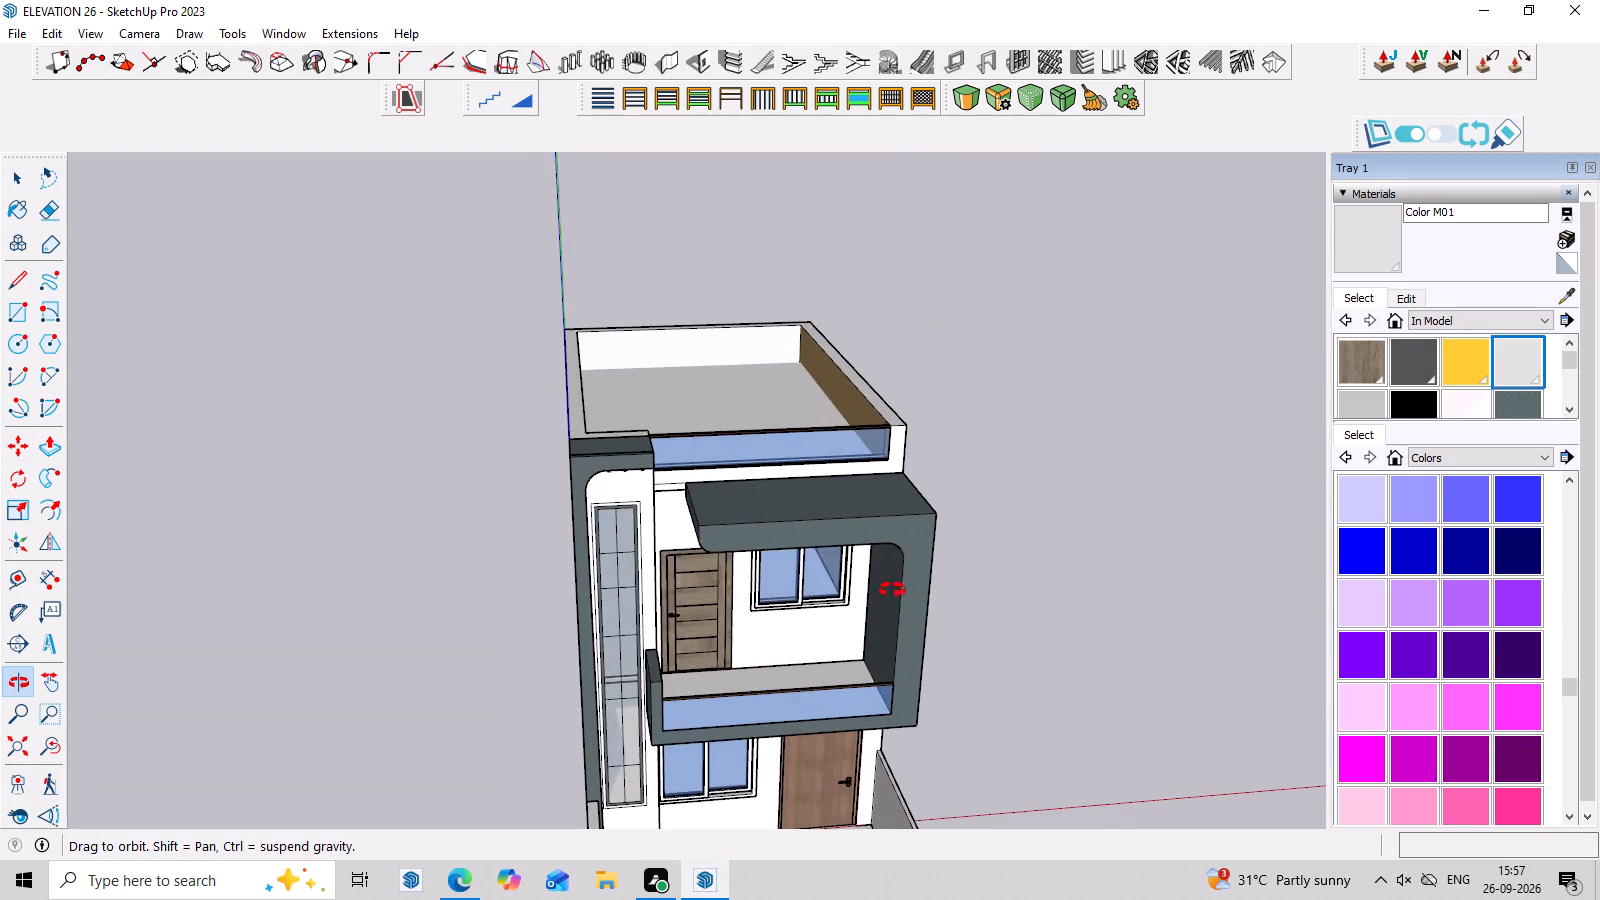
pyautogui.moveTo(892, 590); pyautogui.dragTo(886, 359, button='middle')
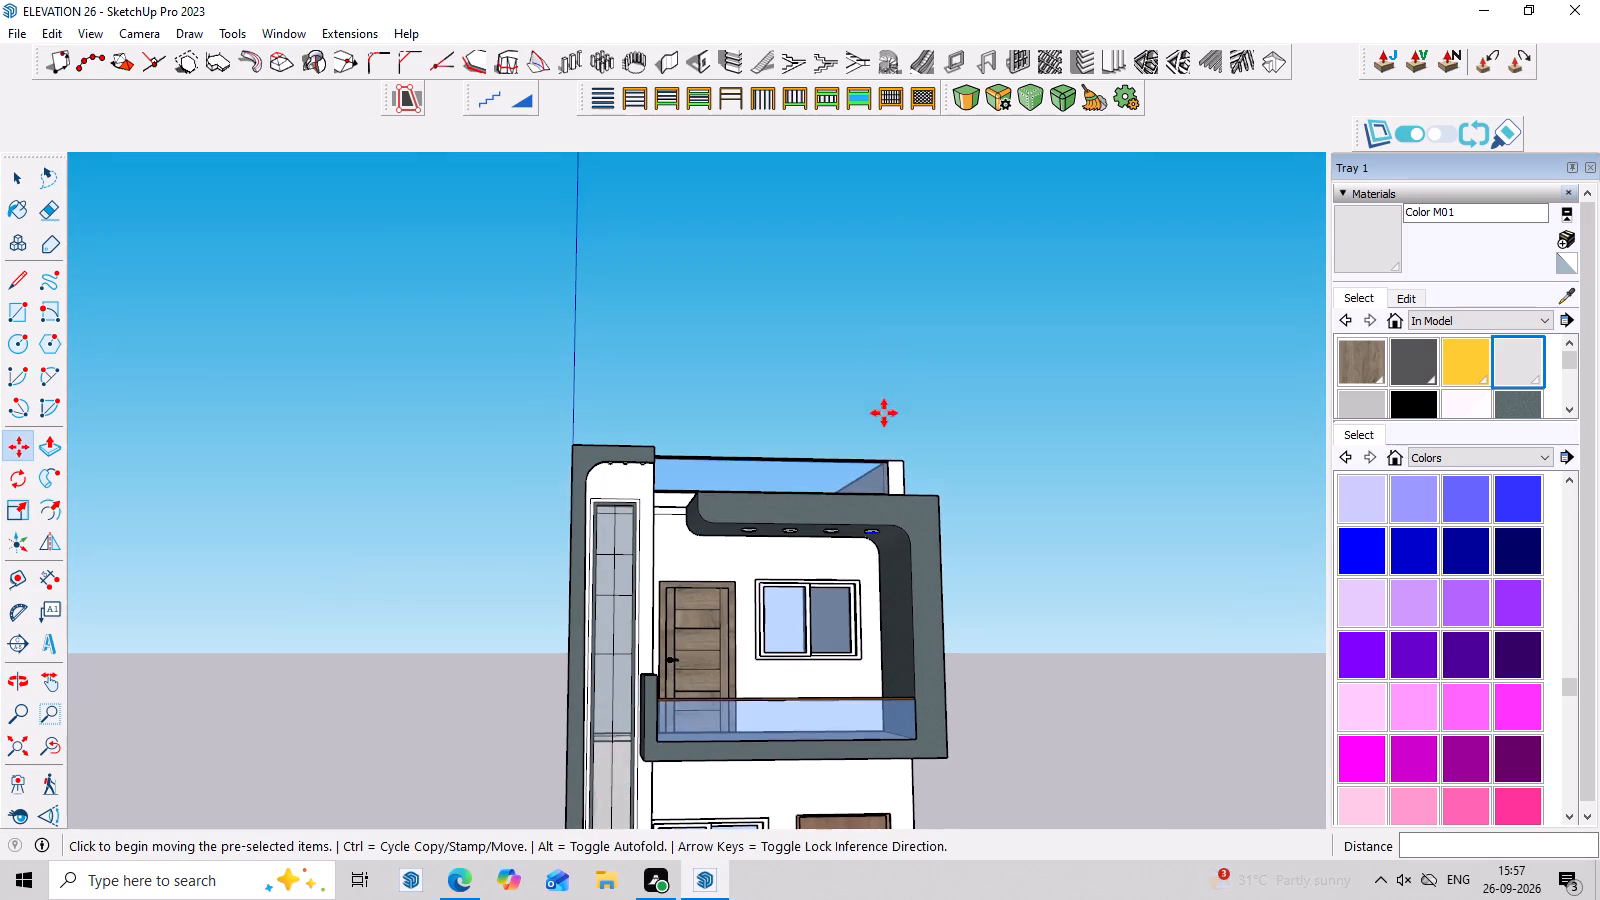
pyautogui.scroll(3, 884, 413)
pyautogui.moveTo(896, 458); pyautogui.dragTo(886, 205, button='middle')
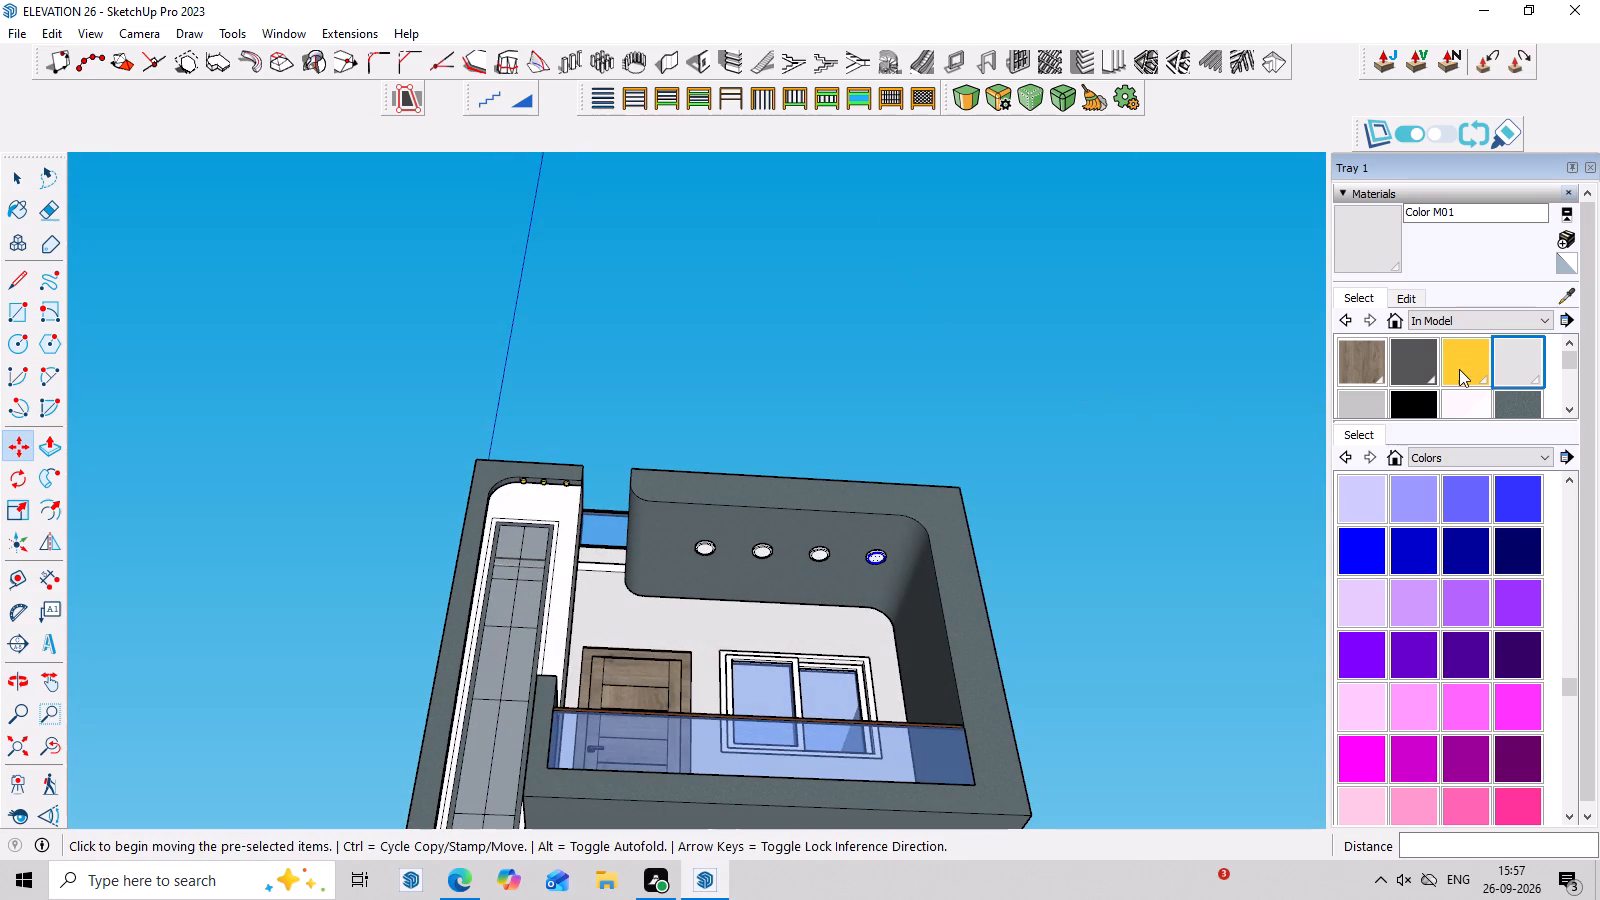
pyautogui.click(1459, 369)
pyautogui.scroll(4, 1035, 510)
pyautogui.moveTo(884, 583); pyautogui.dragTo(906, 402, button='middle')
pyautogui.scroll(8, 825, 515)
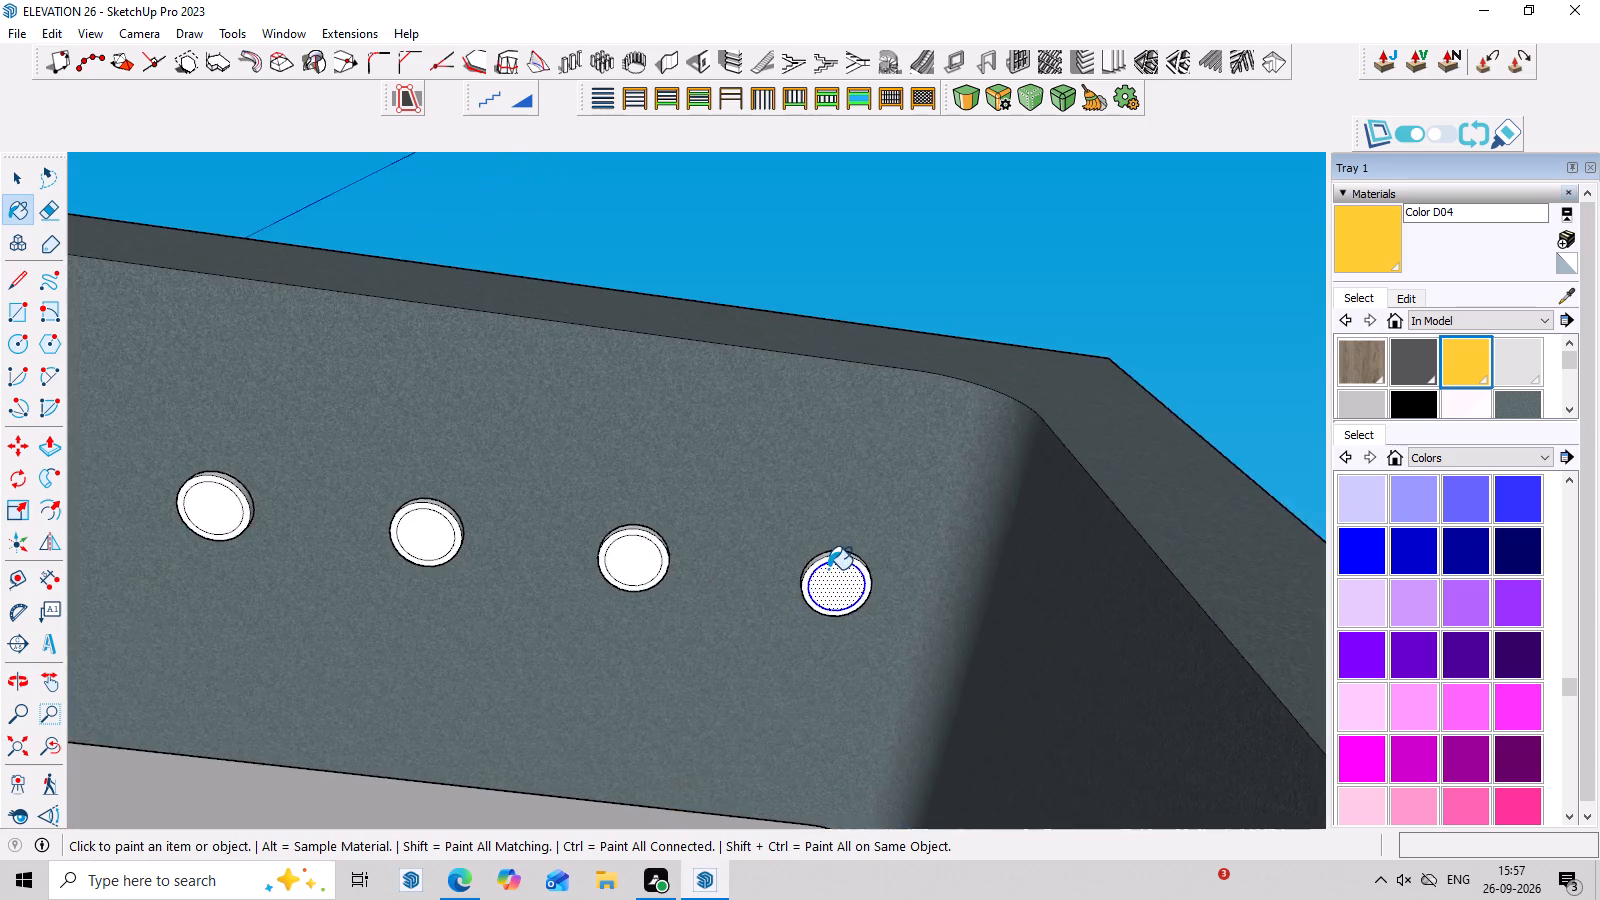
pyautogui.scroll(5, 828, 569)
pyautogui.click(839, 580)
pyautogui.click(541, 553)
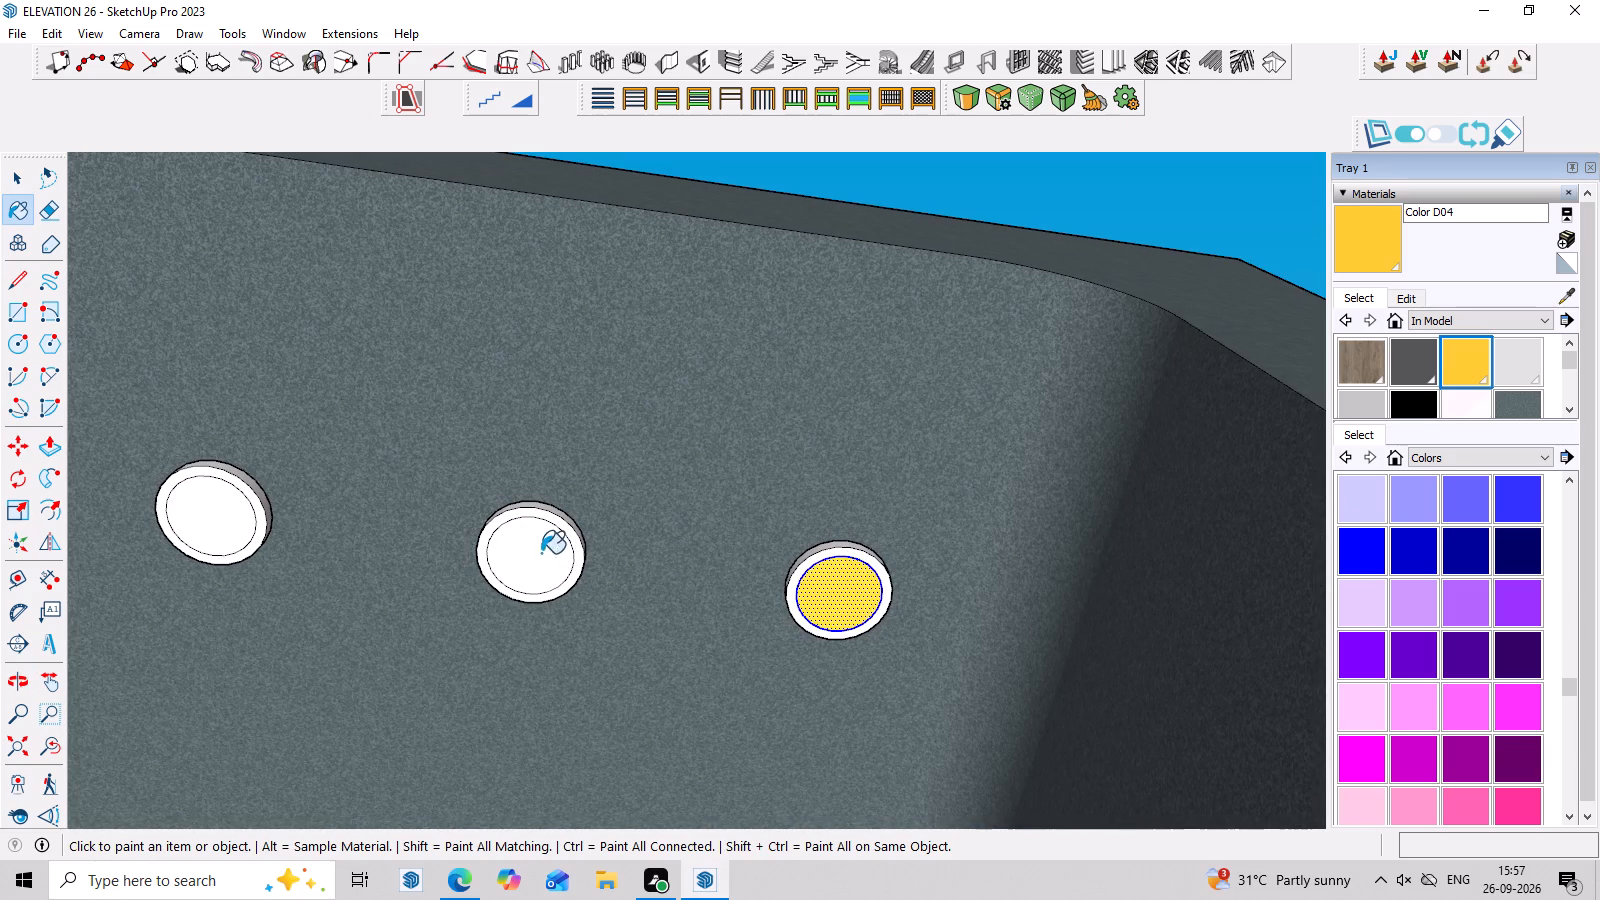
pyautogui.scroll(-4, 555, 546)
pyautogui.click(316, 523)
pyautogui.scroll(-4, 469, 482)
pyautogui.scroll(3, 222, 473)
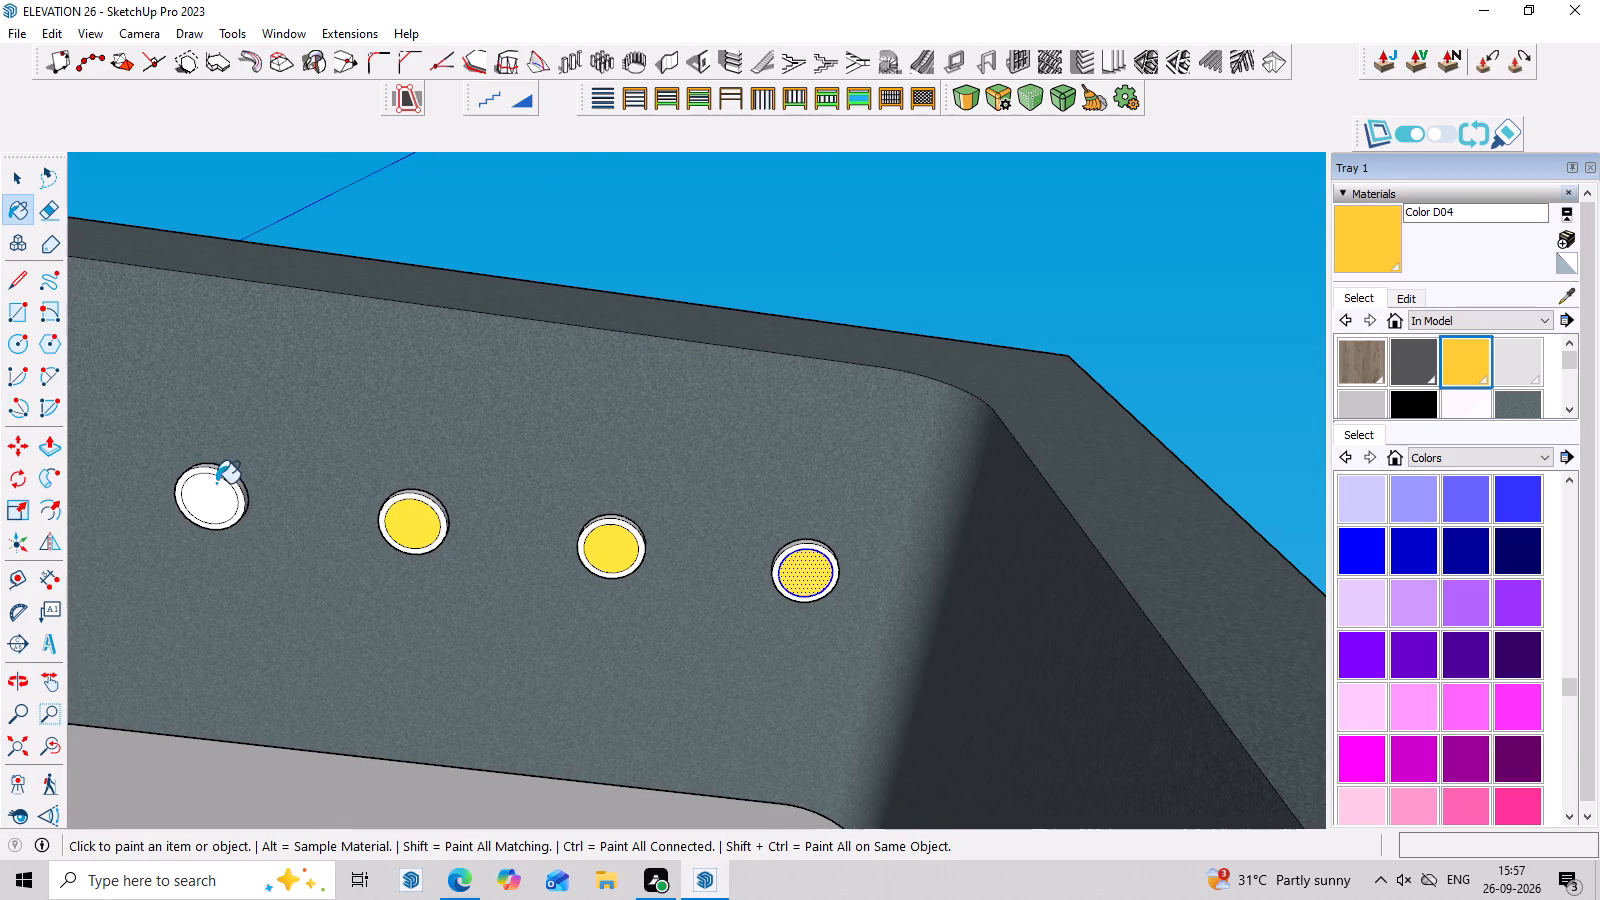
pyautogui.click(208, 495)
pyautogui.scroll(-7, 470, 472)
pyautogui.moveTo(902, 379); pyautogui.dragTo(887, 689, button='middle')
pyautogui.press('space')
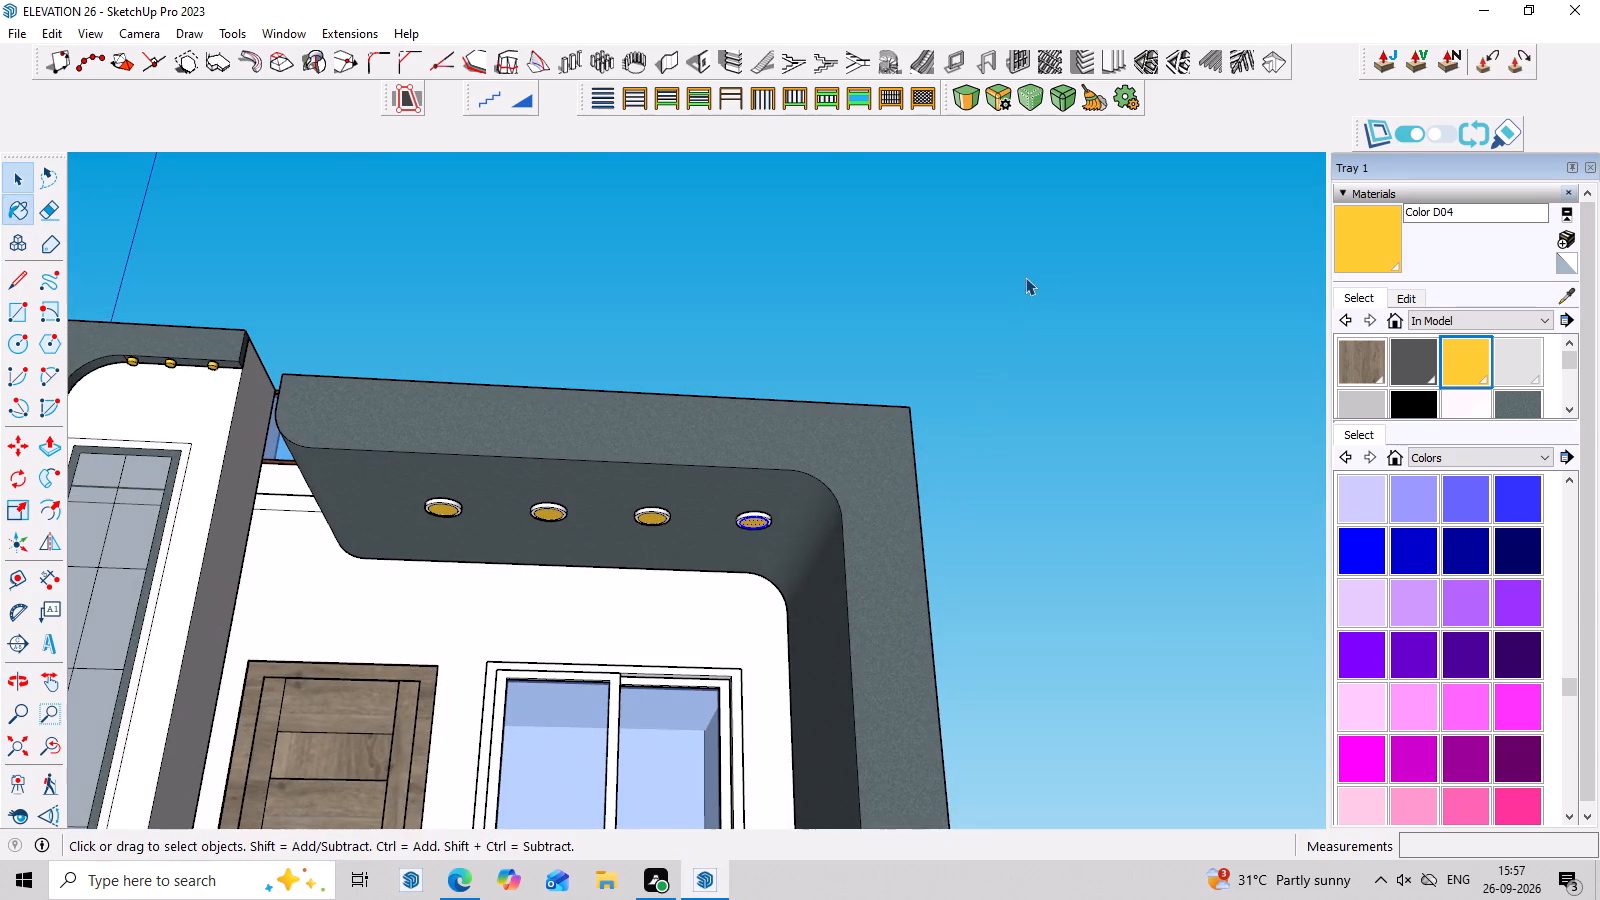
pyautogui.click(1025, 277)
# Examine the whole front elevation, including the canopy lights, balcony, ground-floor openings and boundary gate.
pyautogui.scroll(-4, 984, 329)
pyautogui.moveTo(990, 324); pyautogui.dragTo(990, 513, button='middle')
pyautogui.scroll(-8, 975, 367)
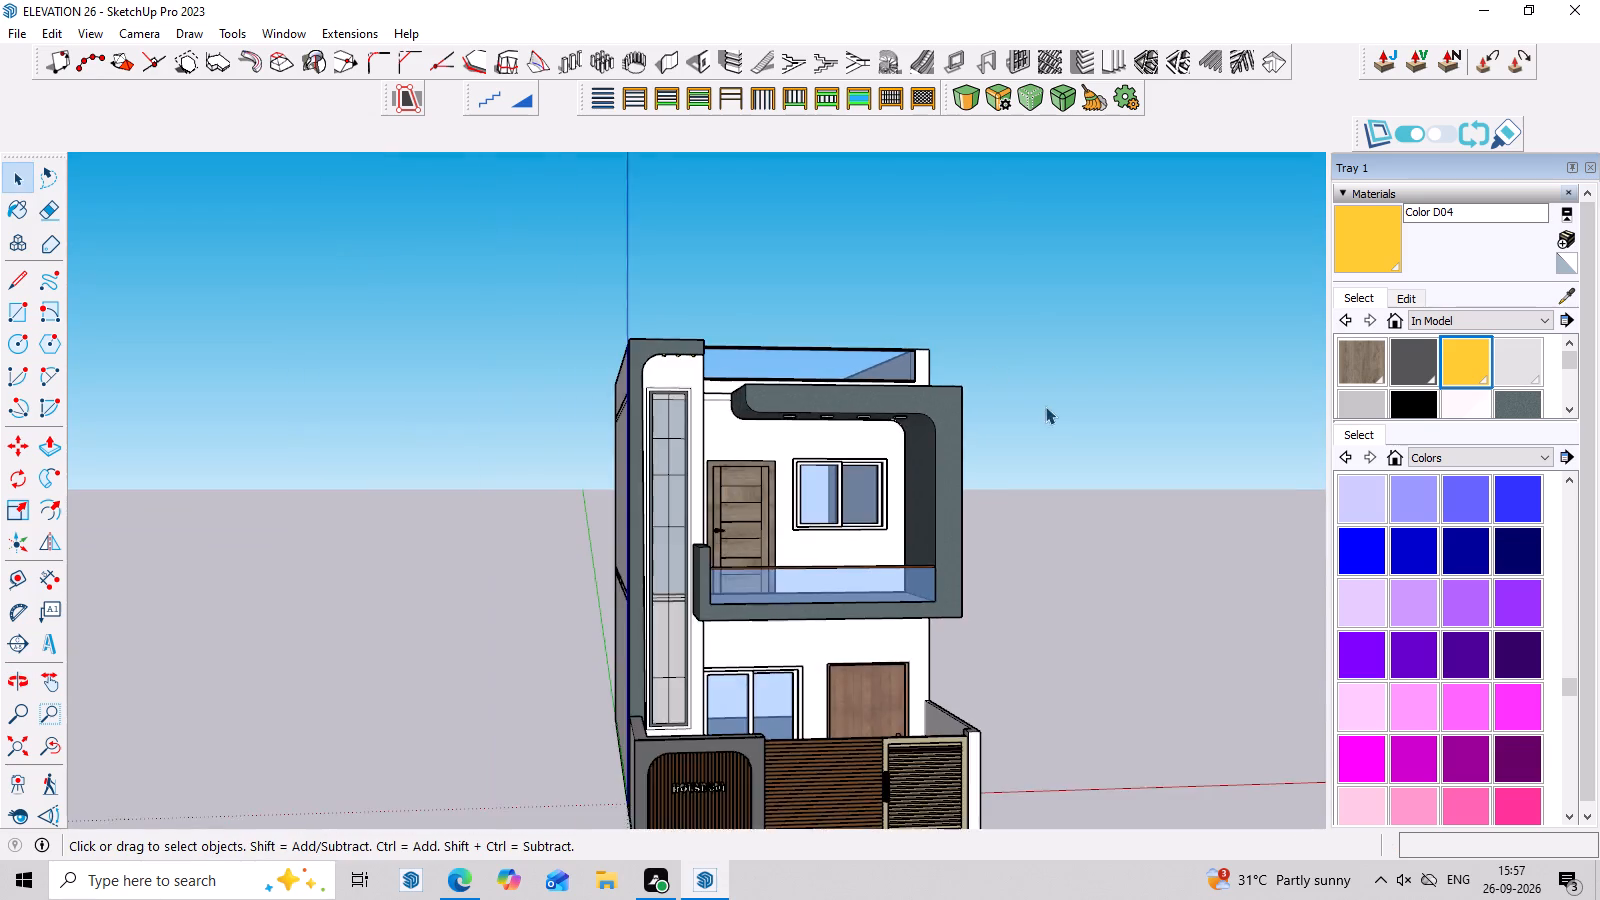
pyautogui.moveTo(1046, 417); pyautogui.dragTo(1050, 483, button='middle')
pyautogui.scroll(4, 1049, 506)
pyautogui.moveTo(1048, 506); pyautogui.dragTo(952, 357, button='middle')
pyautogui.scroll(-4, 1030, 390)
pyautogui.moveTo(1098, 453); pyautogui.dragTo(1103, 471, button='middle')
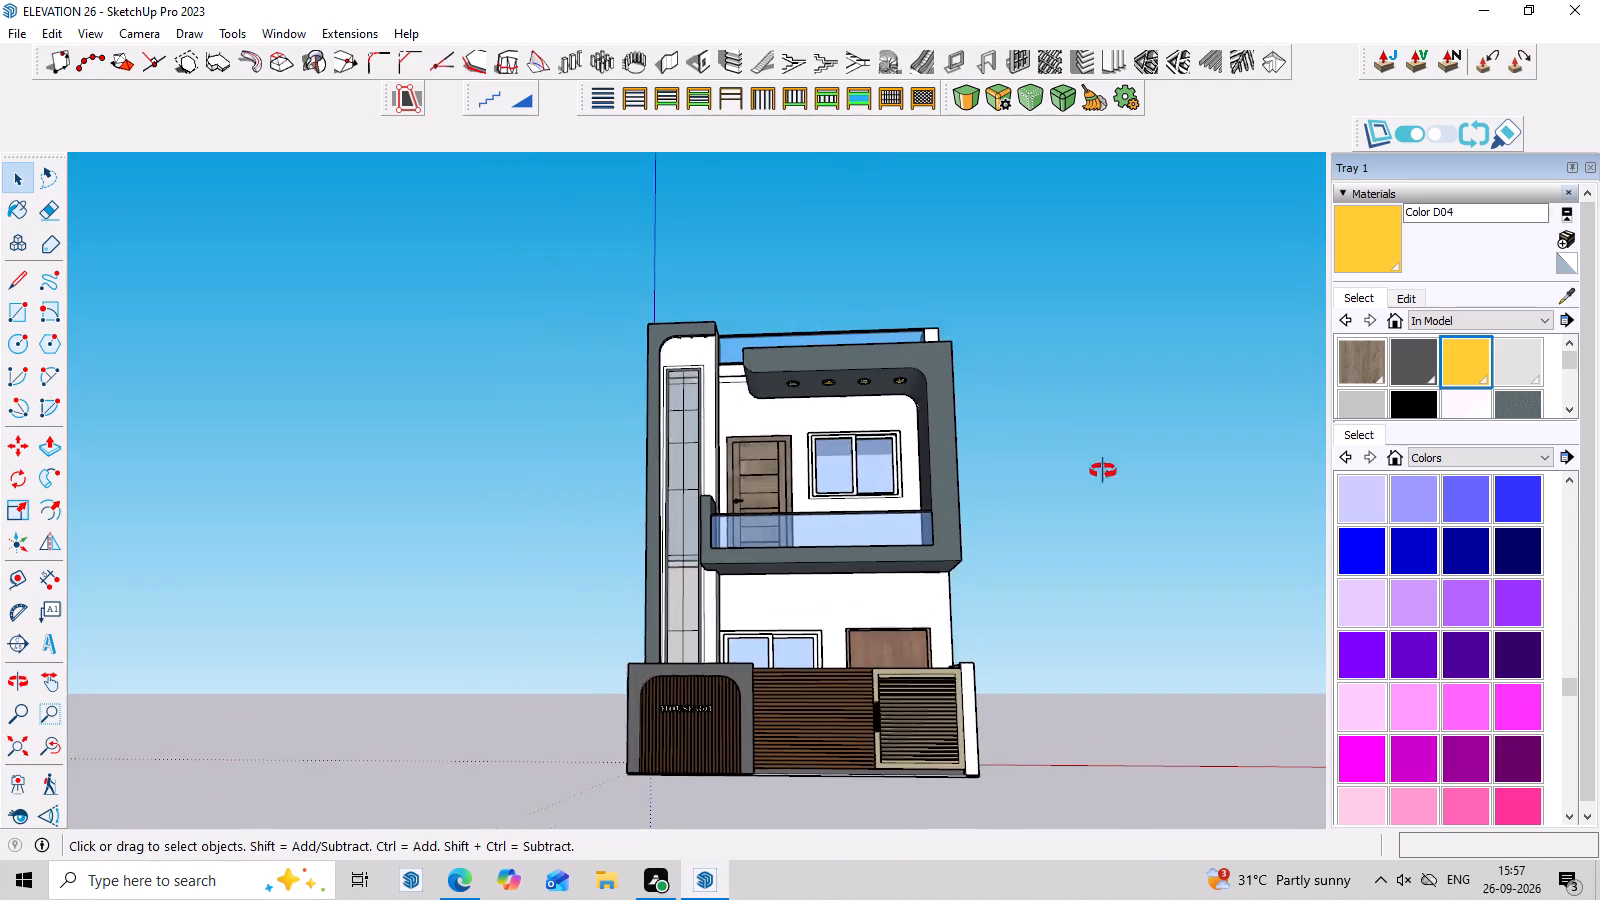
pyautogui.moveTo(1103, 471); pyautogui.dragTo(1107, 502, button='middle')
pyautogui.scroll(3, 1110, 510)
pyautogui.moveTo(1112, 481); pyautogui.dragTo(1117, 444, button='middle')
pyautogui.scroll(1, 1117, 444)
pyautogui.scroll(-3, 1117, 444)
pyautogui.moveTo(1124, 593); pyautogui.dragTo(1120, 637, button='middle')
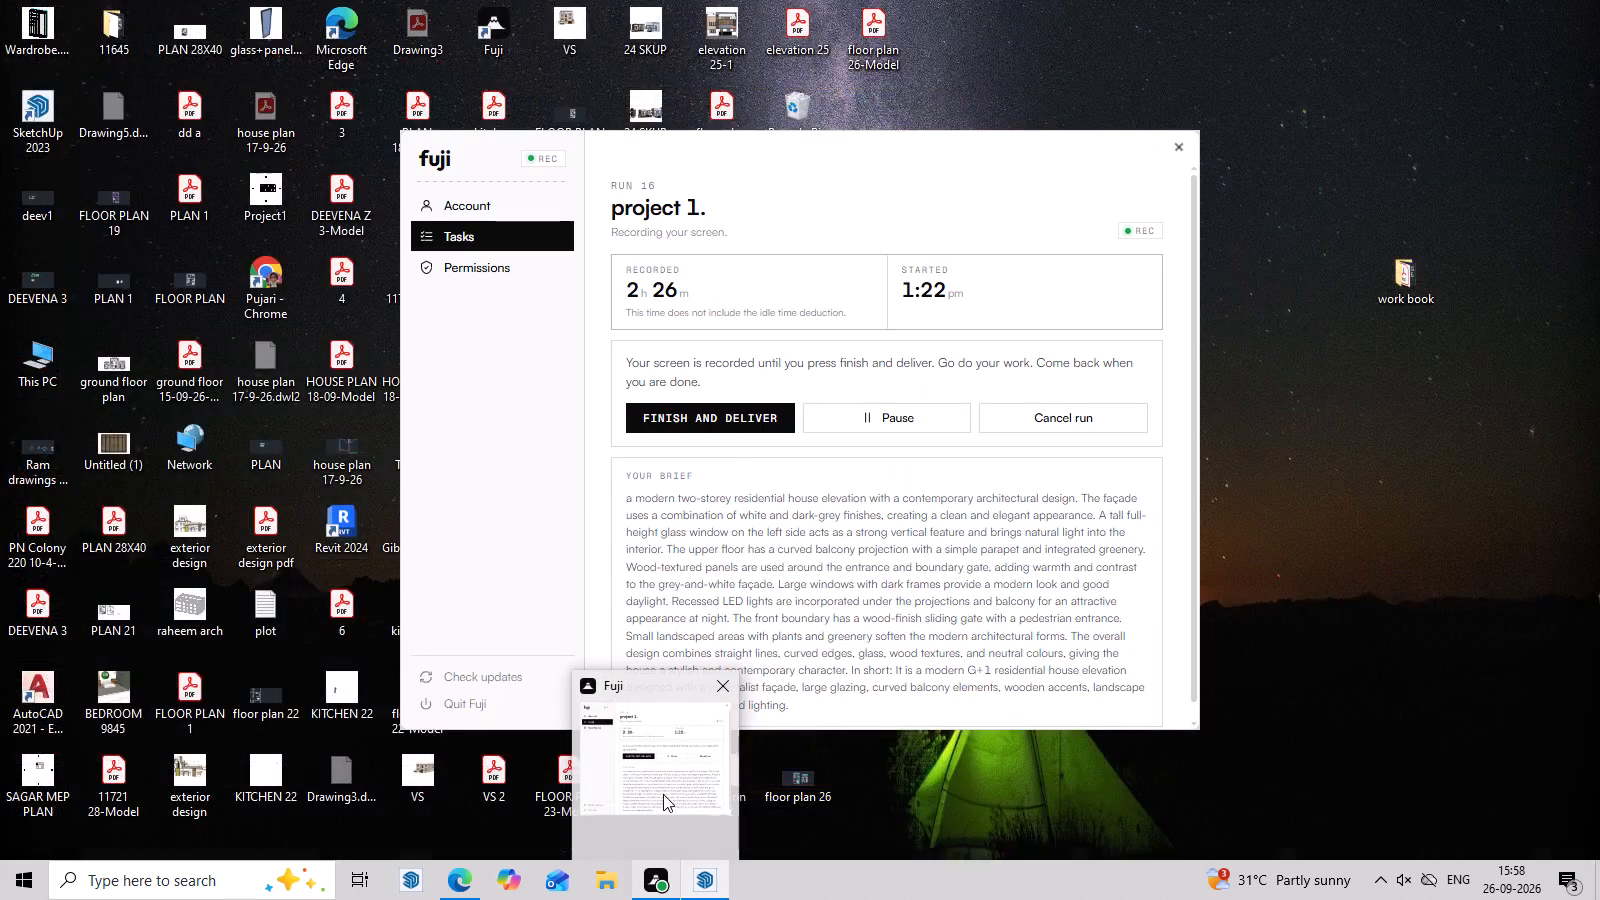
pyautogui.scroll(-1, 687, 330)
pyautogui.moveTo(741, 405); pyautogui.dragTo(753, 506, button='middle')
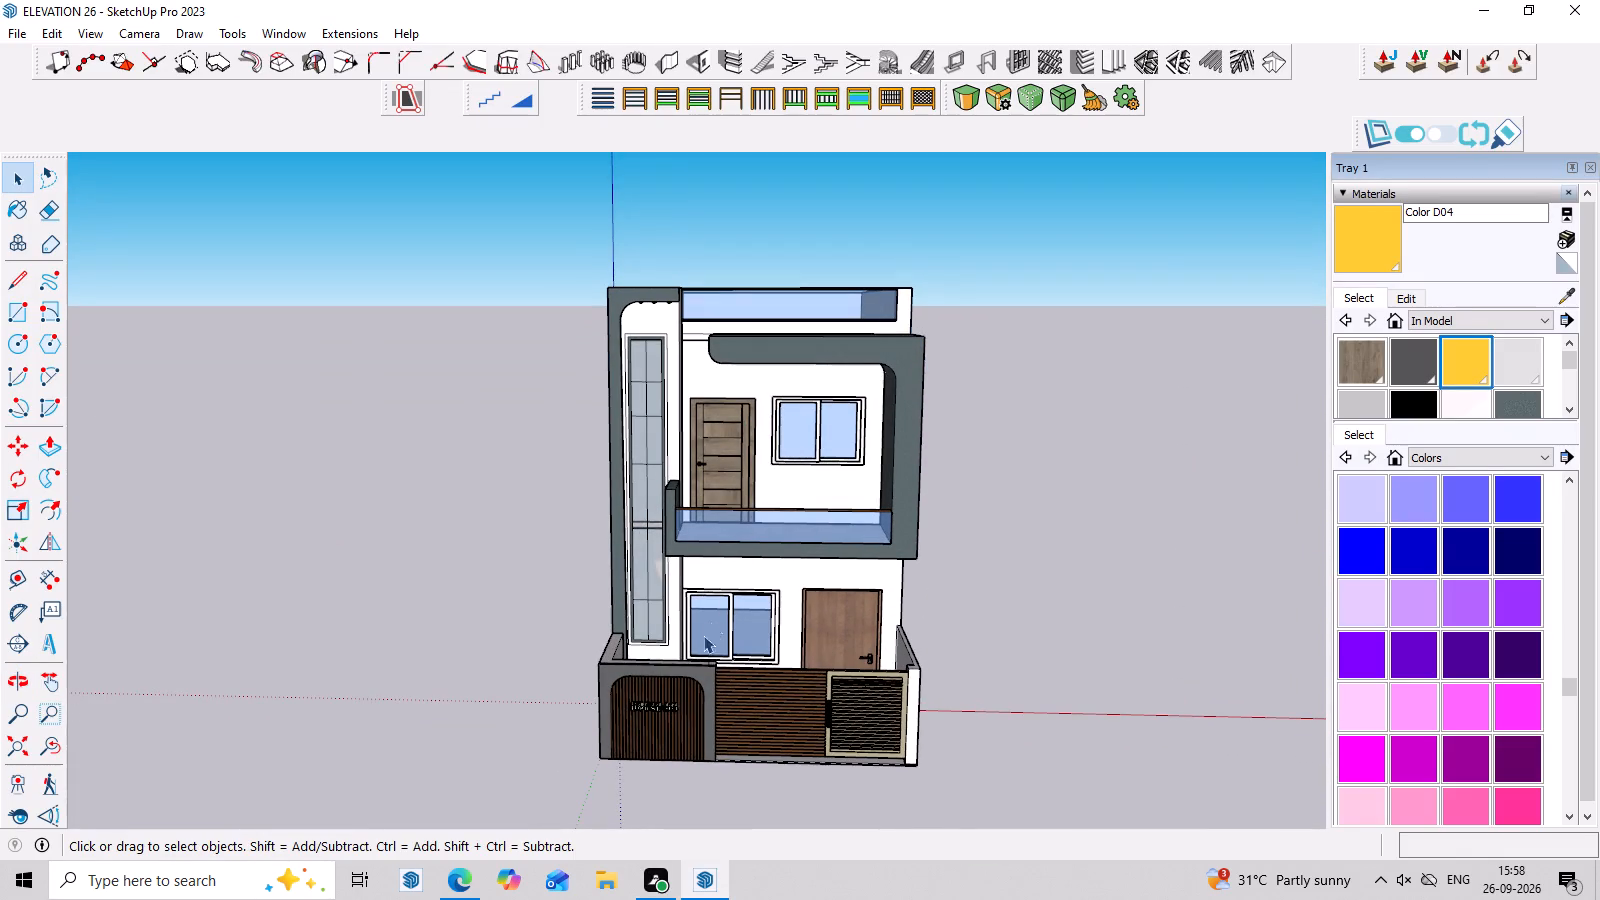
pyautogui.scroll(3, 939, 727)
pyautogui.moveTo(956, 686); pyautogui.dragTo(983, 587, button='middle')
pyautogui.scroll(4, 972, 600)
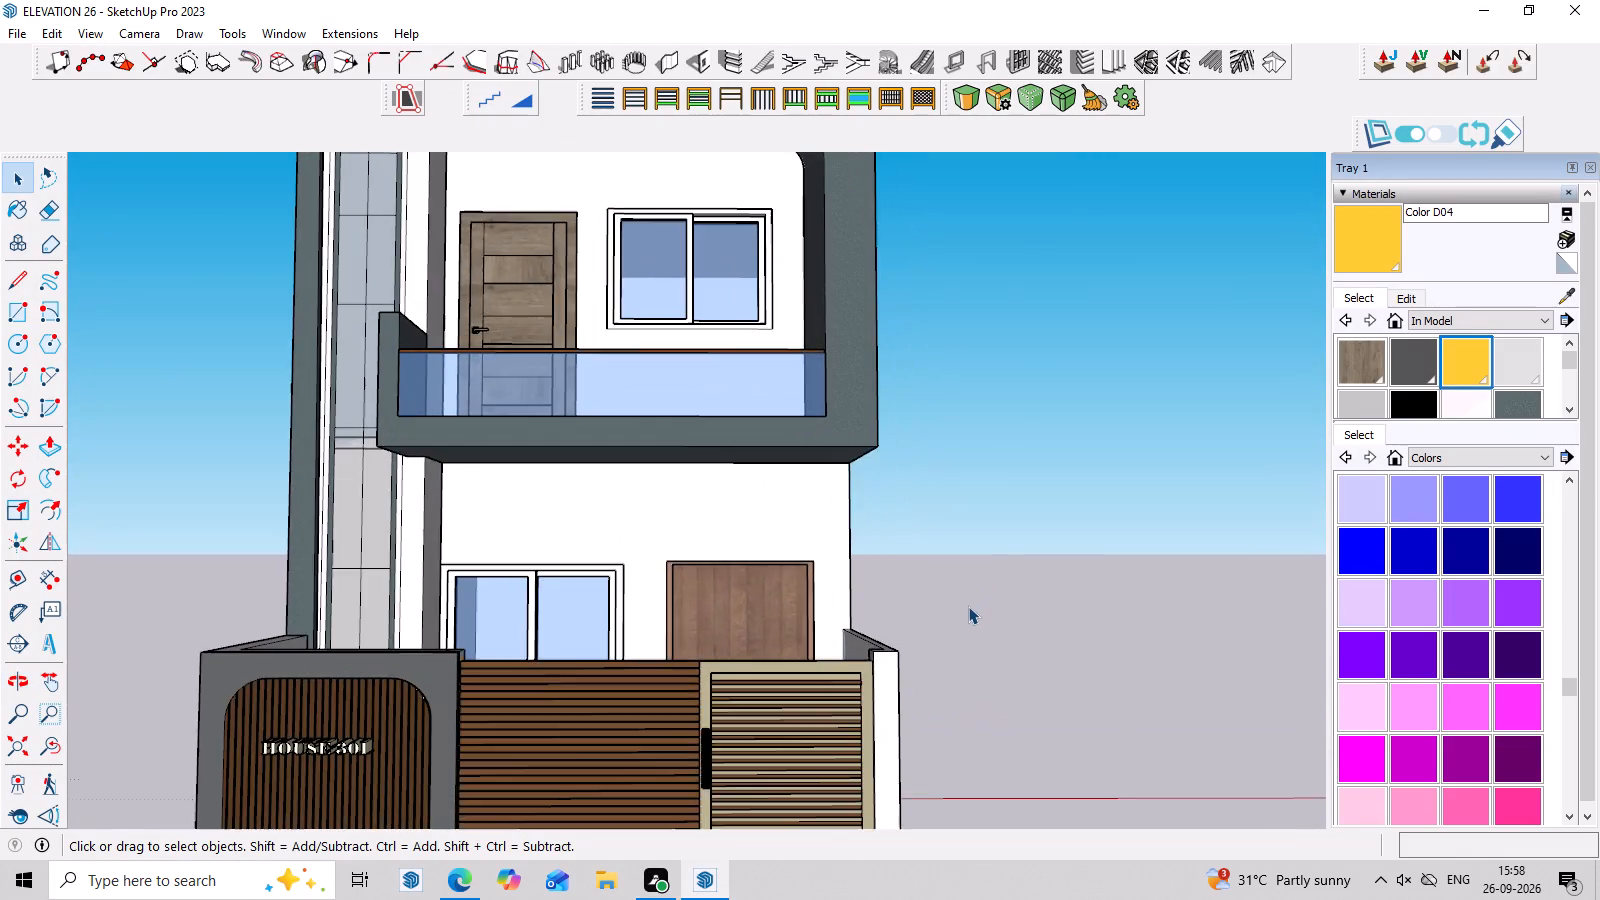
pyautogui.scroll(-4, 968, 606)
pyautogui.moveTo(968, 606); pyautogui.dragTo(965, 646, button='middle')
pyautogui.scroll(-3, 965, 646)
pyautogui.moveTo(967, 584); pyautogui.dragTo(967, 622, button='middle')
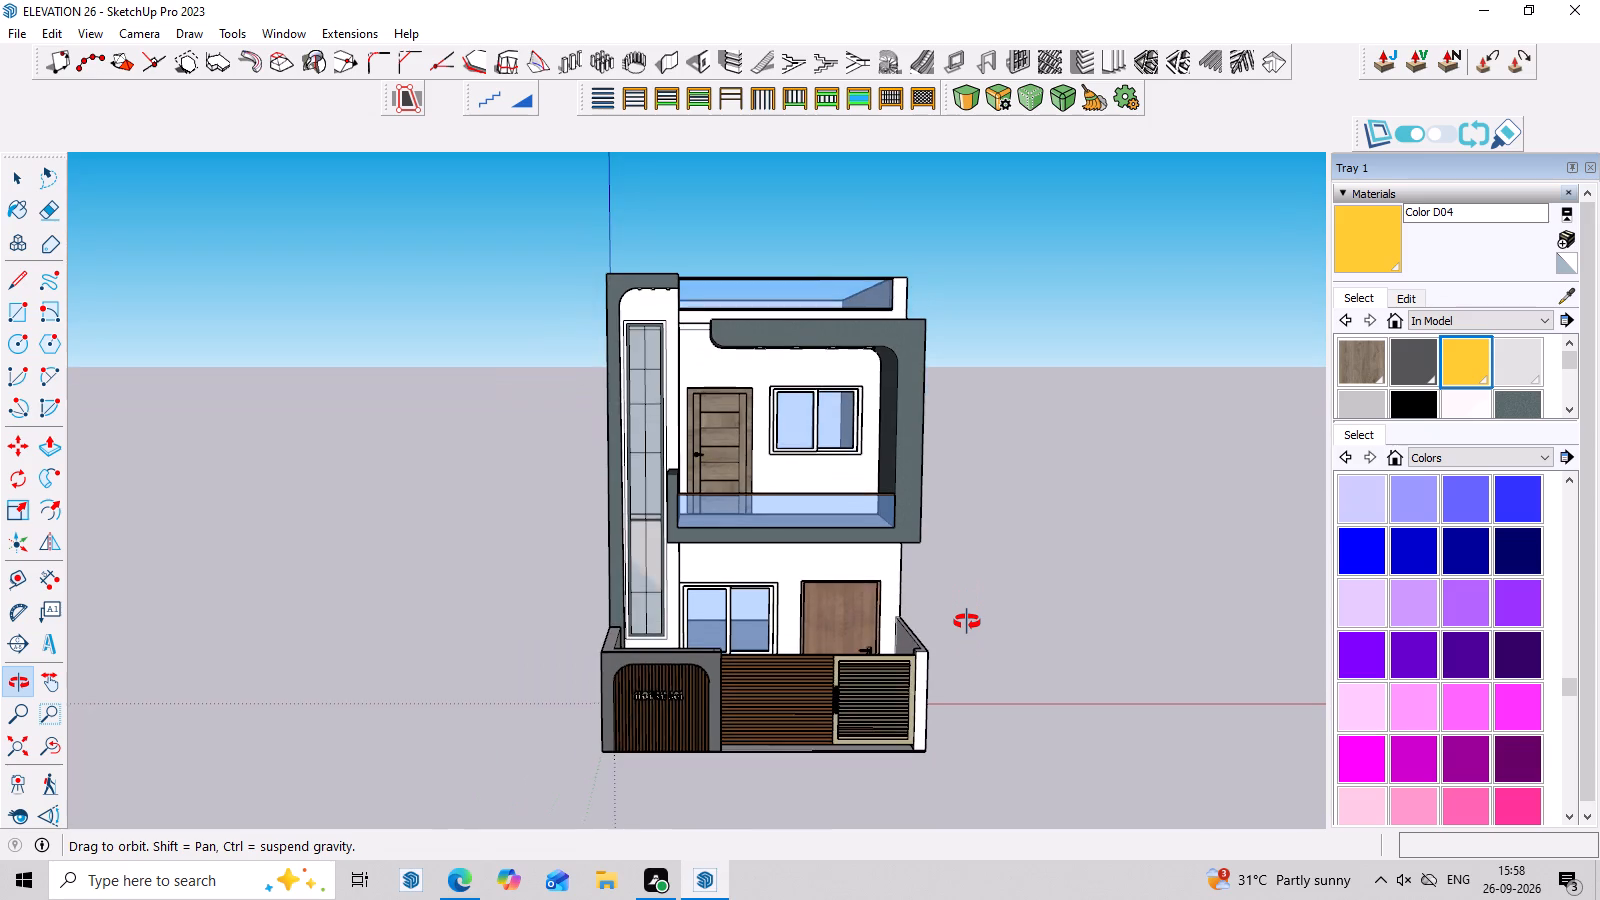
pyautogui.moveTo(967, 622); pyautogui.dragTo(888, 591, button='middle')
pyautogui.scroll(3, 888, 591)
pyautogui.scroll(-2, 888, 591)
pyautogui.moveTo(888, 591); pyautogui.dragTo(953, 623, button='middle')
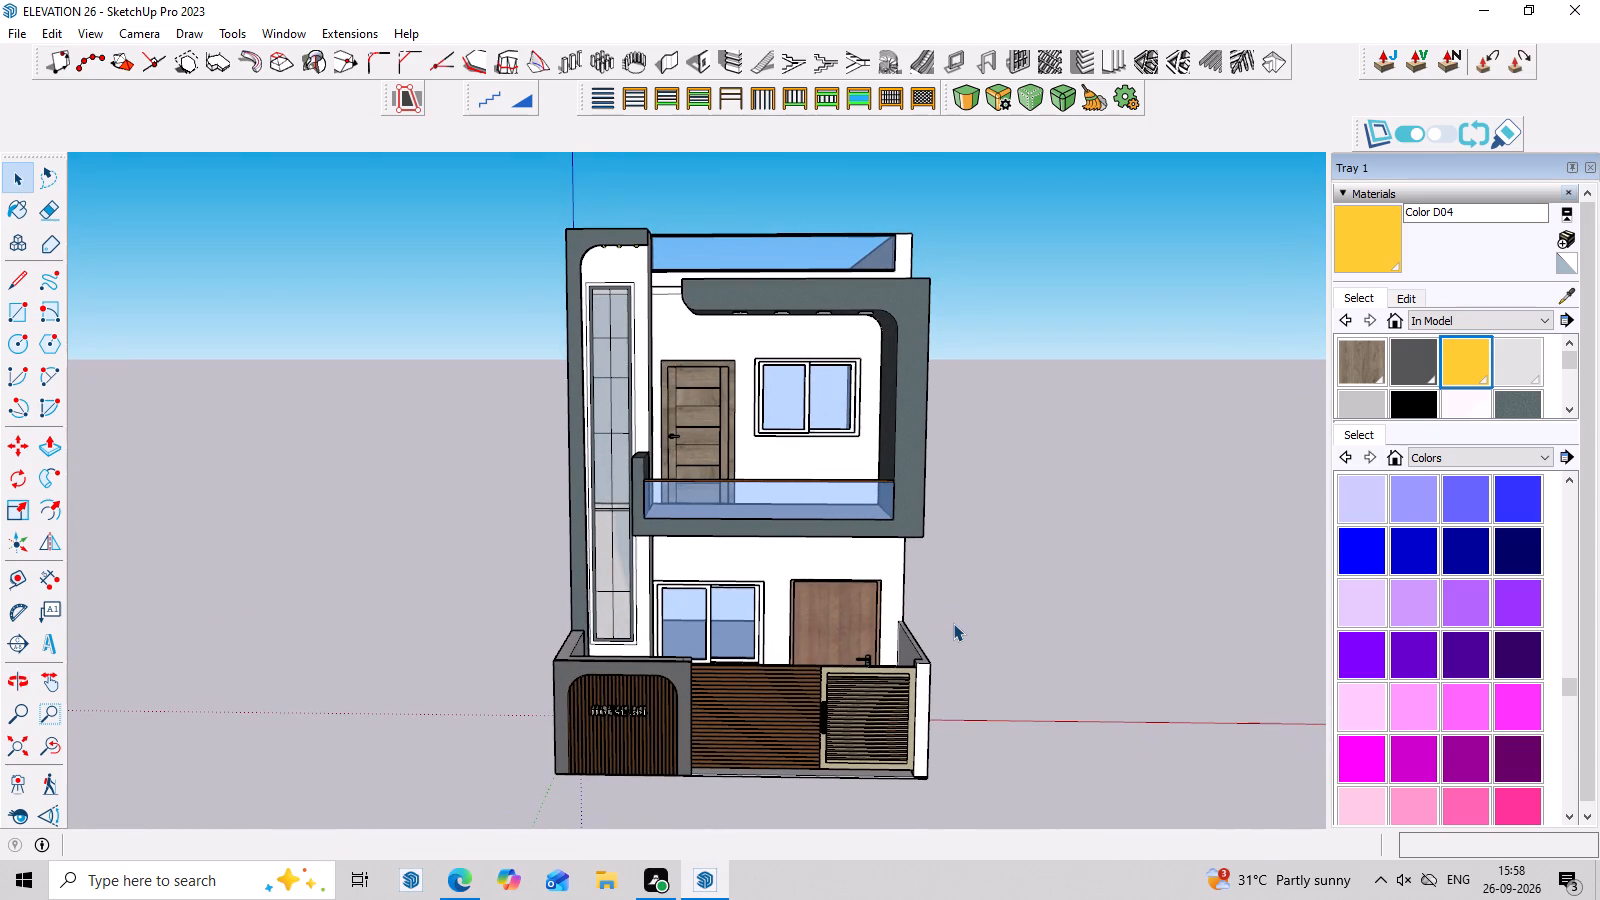
pyautogui.moveTo(953, 620); pyautogui.dragTo(953, 599, button='middle')
pyautogui.scroll(3, 953, 599)
pyautogui.scroll(-4, 953, 599)
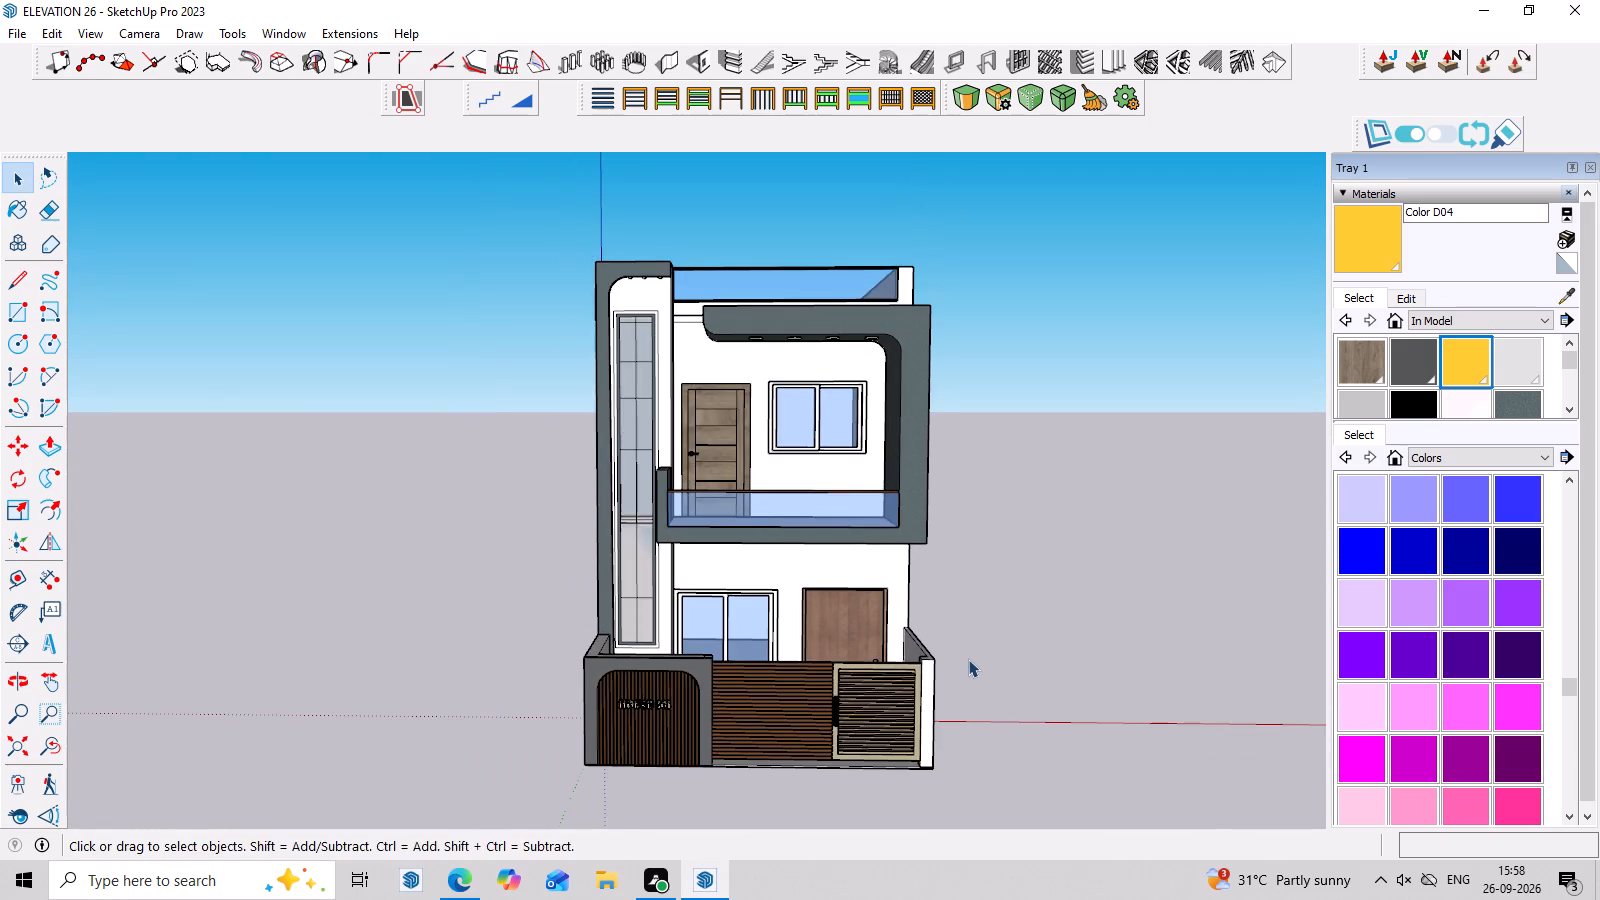
pyautogui.moveTo(977, 681); pyautogui.dragTo(983, 644, button='middle')
pyautogui.scroll(2, 983, 644)
pyautogui.moveTo(983, 644); pyautogui.dragTo(976, 663, button='middle')
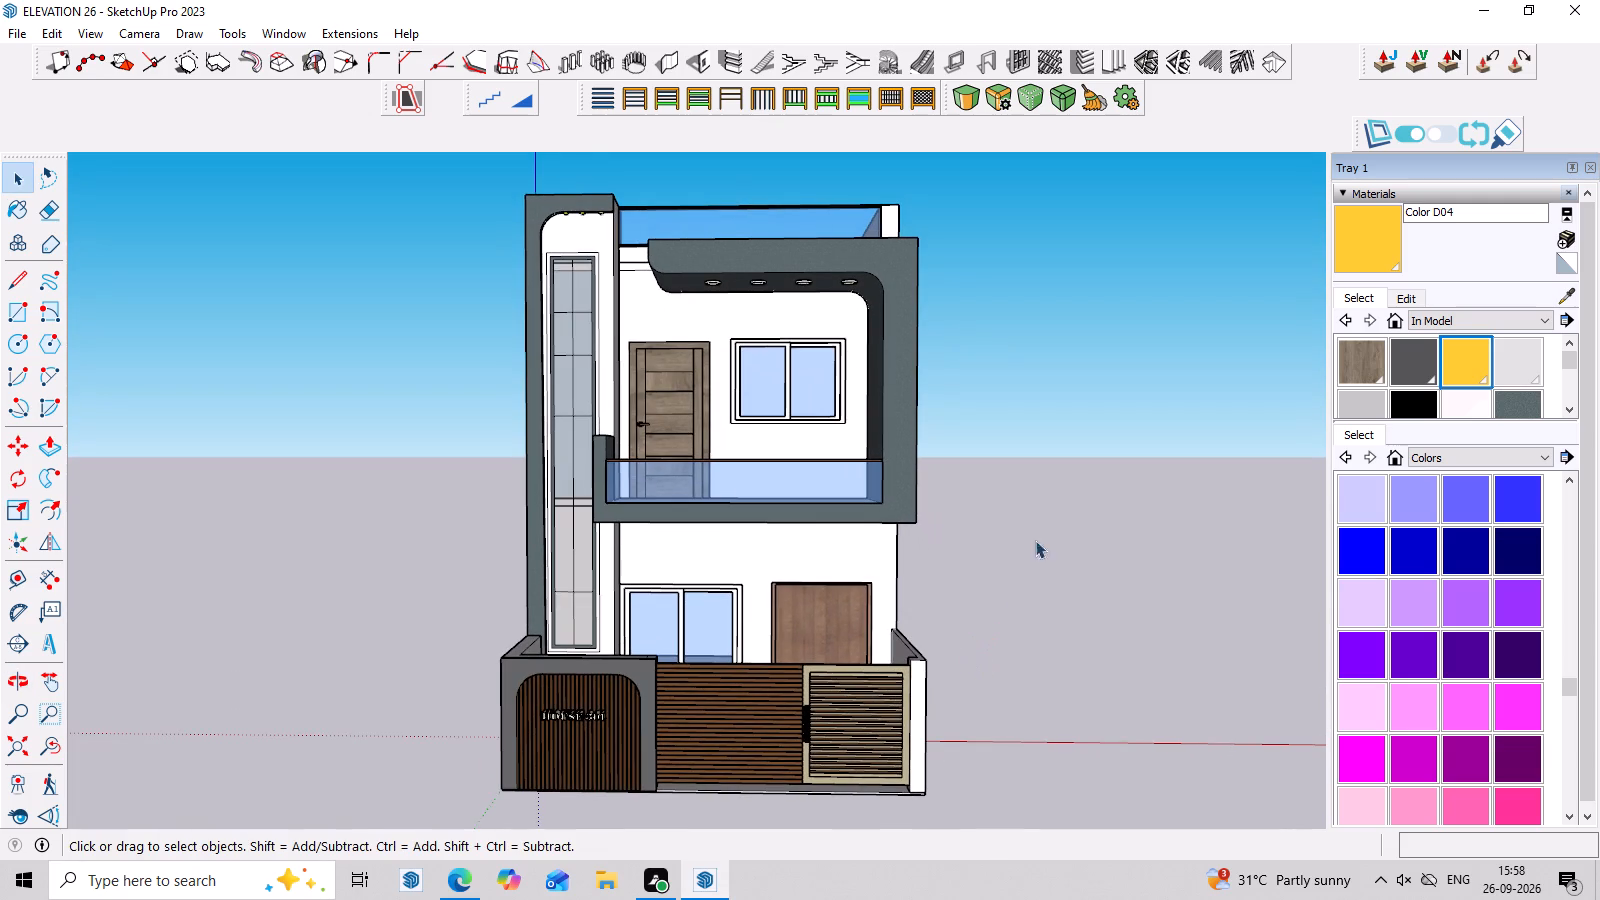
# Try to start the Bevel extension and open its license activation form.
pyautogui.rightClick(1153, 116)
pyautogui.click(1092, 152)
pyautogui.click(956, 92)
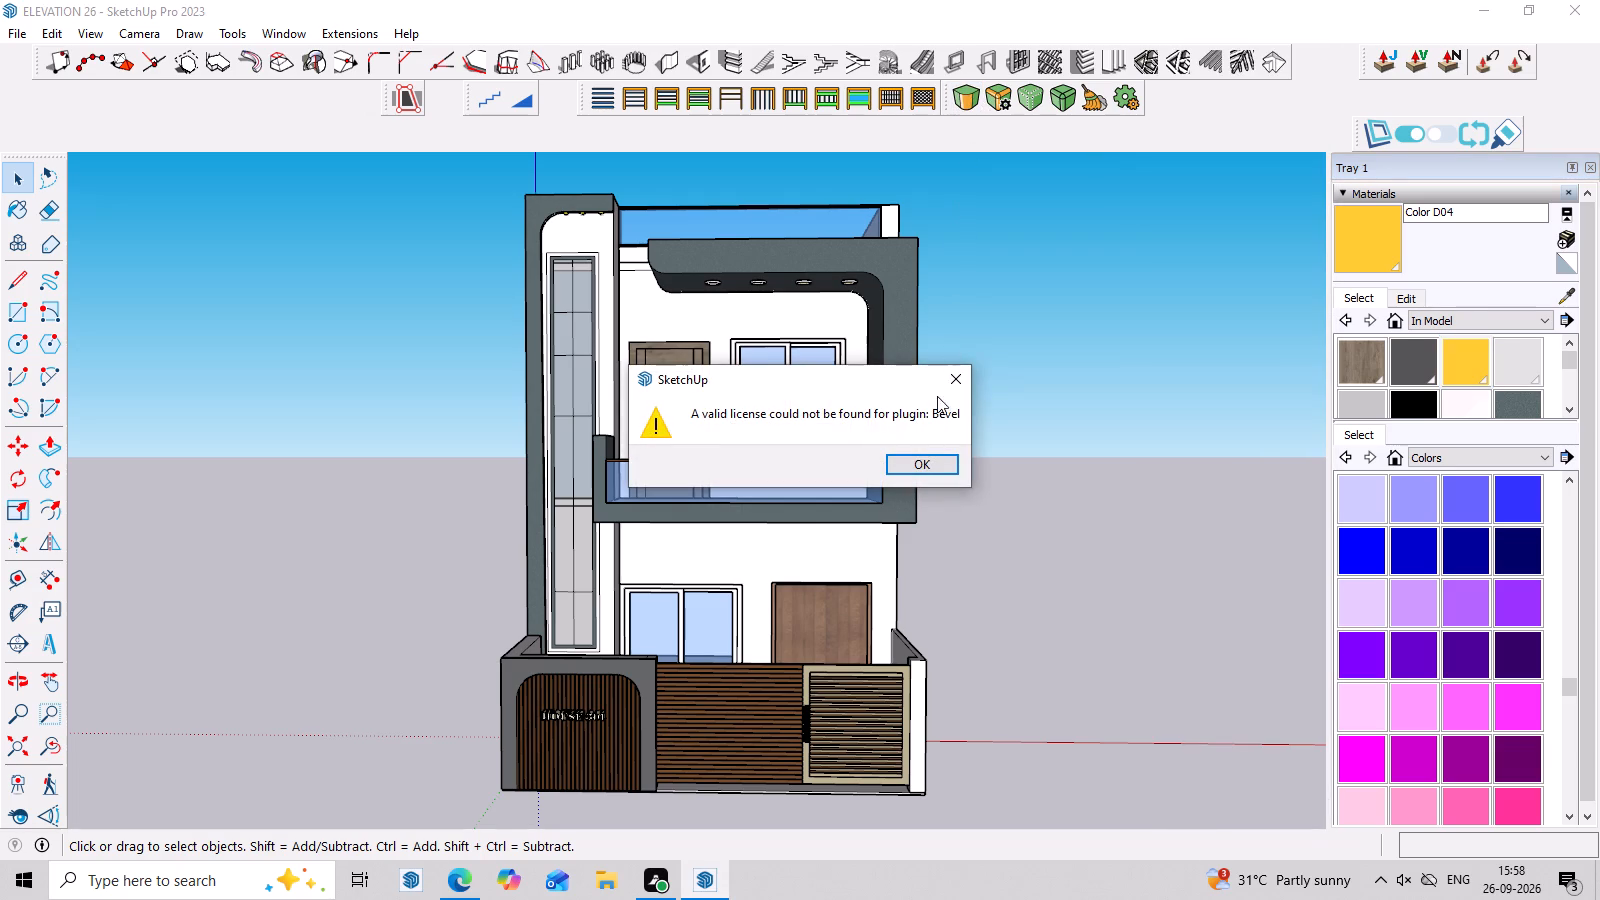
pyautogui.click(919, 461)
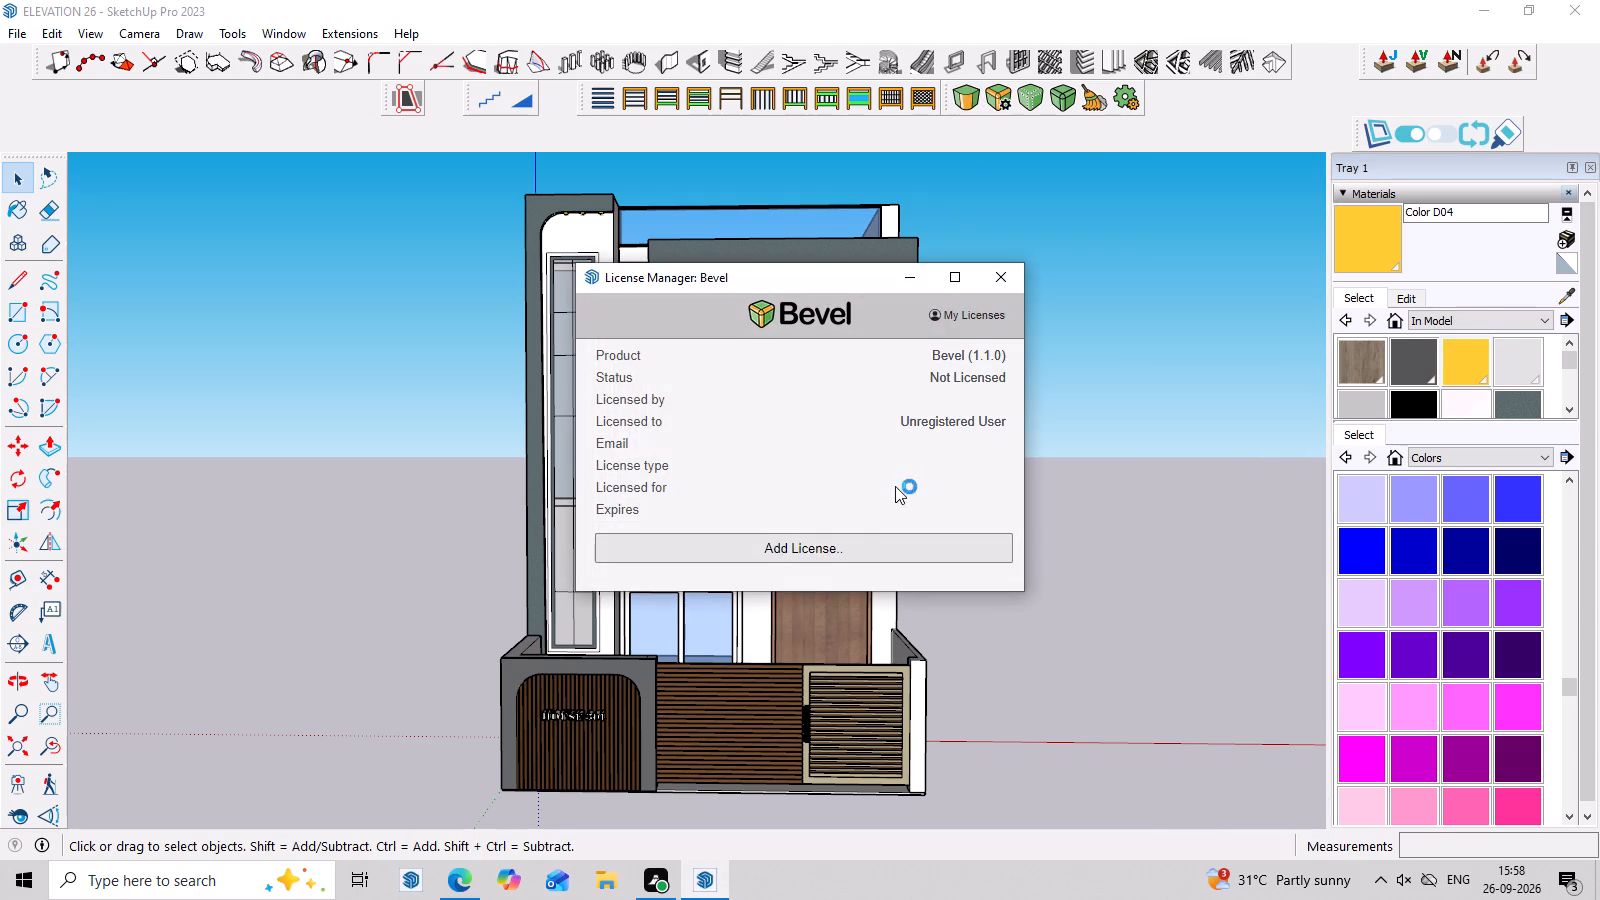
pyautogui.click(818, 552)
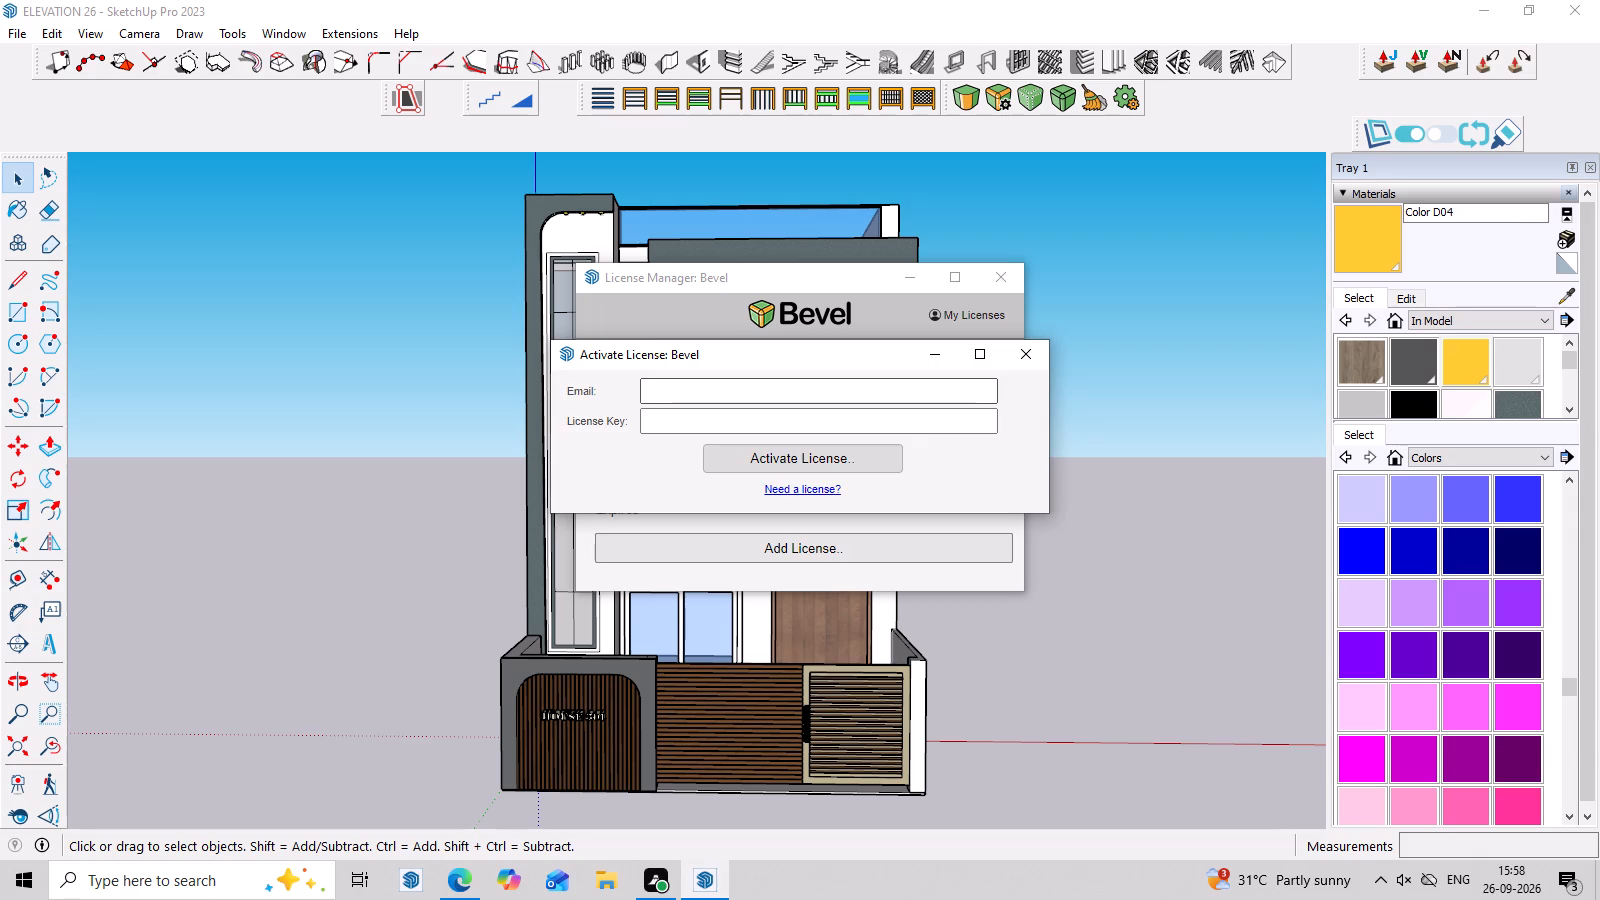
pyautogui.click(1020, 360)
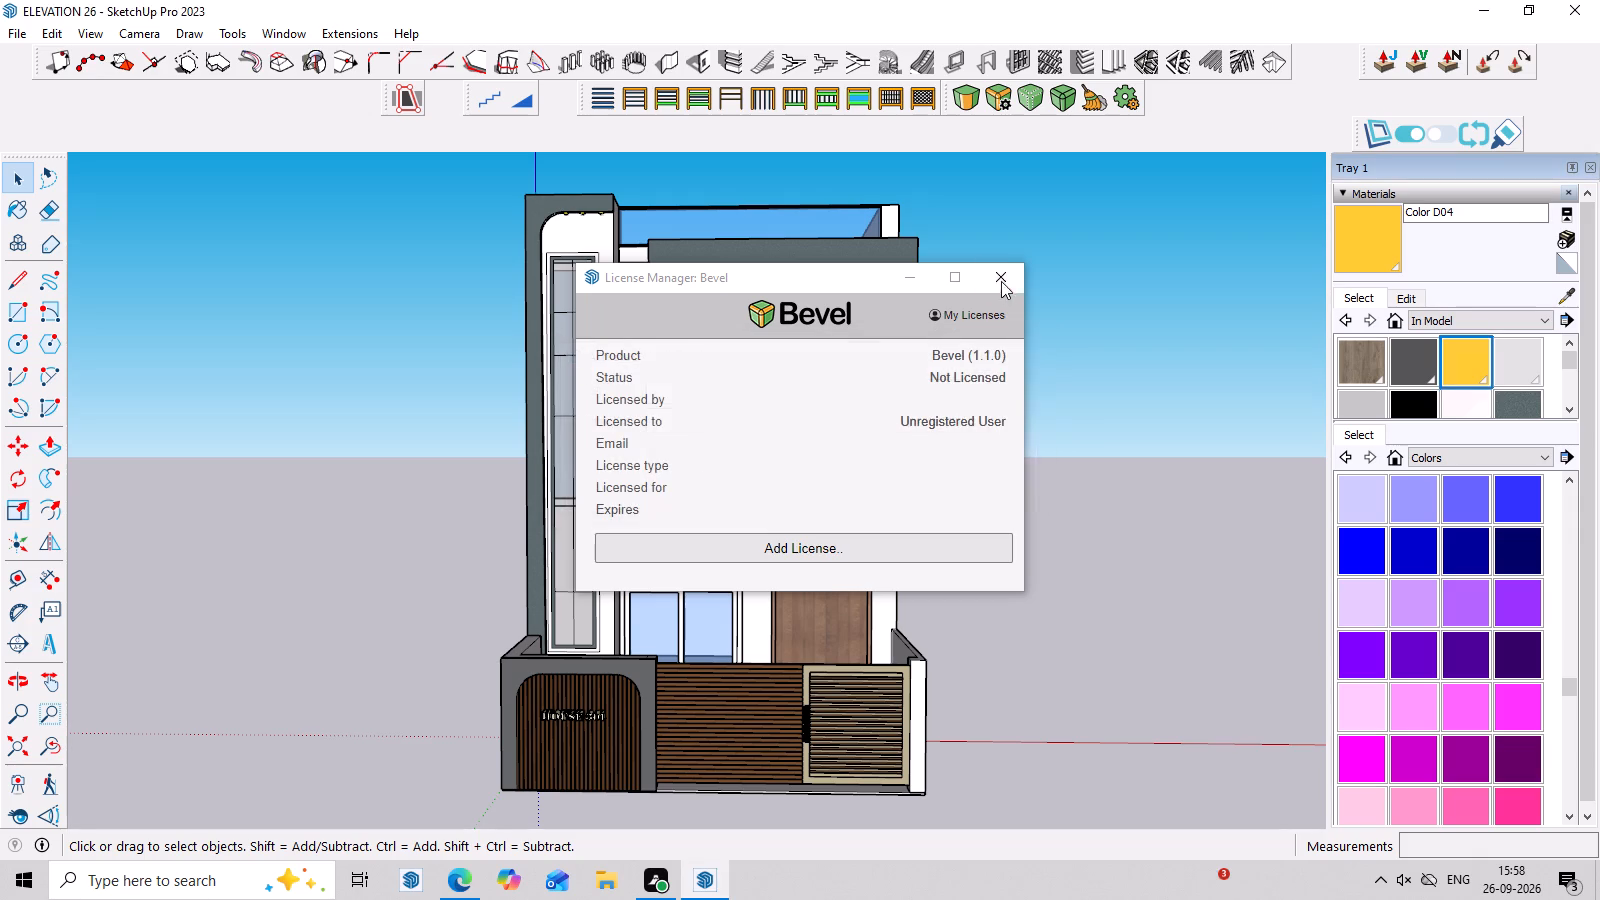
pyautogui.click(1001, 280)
# Hide the Bevel extension's tool set from the workspace.
pyautogui.rightClick(1072, 105)
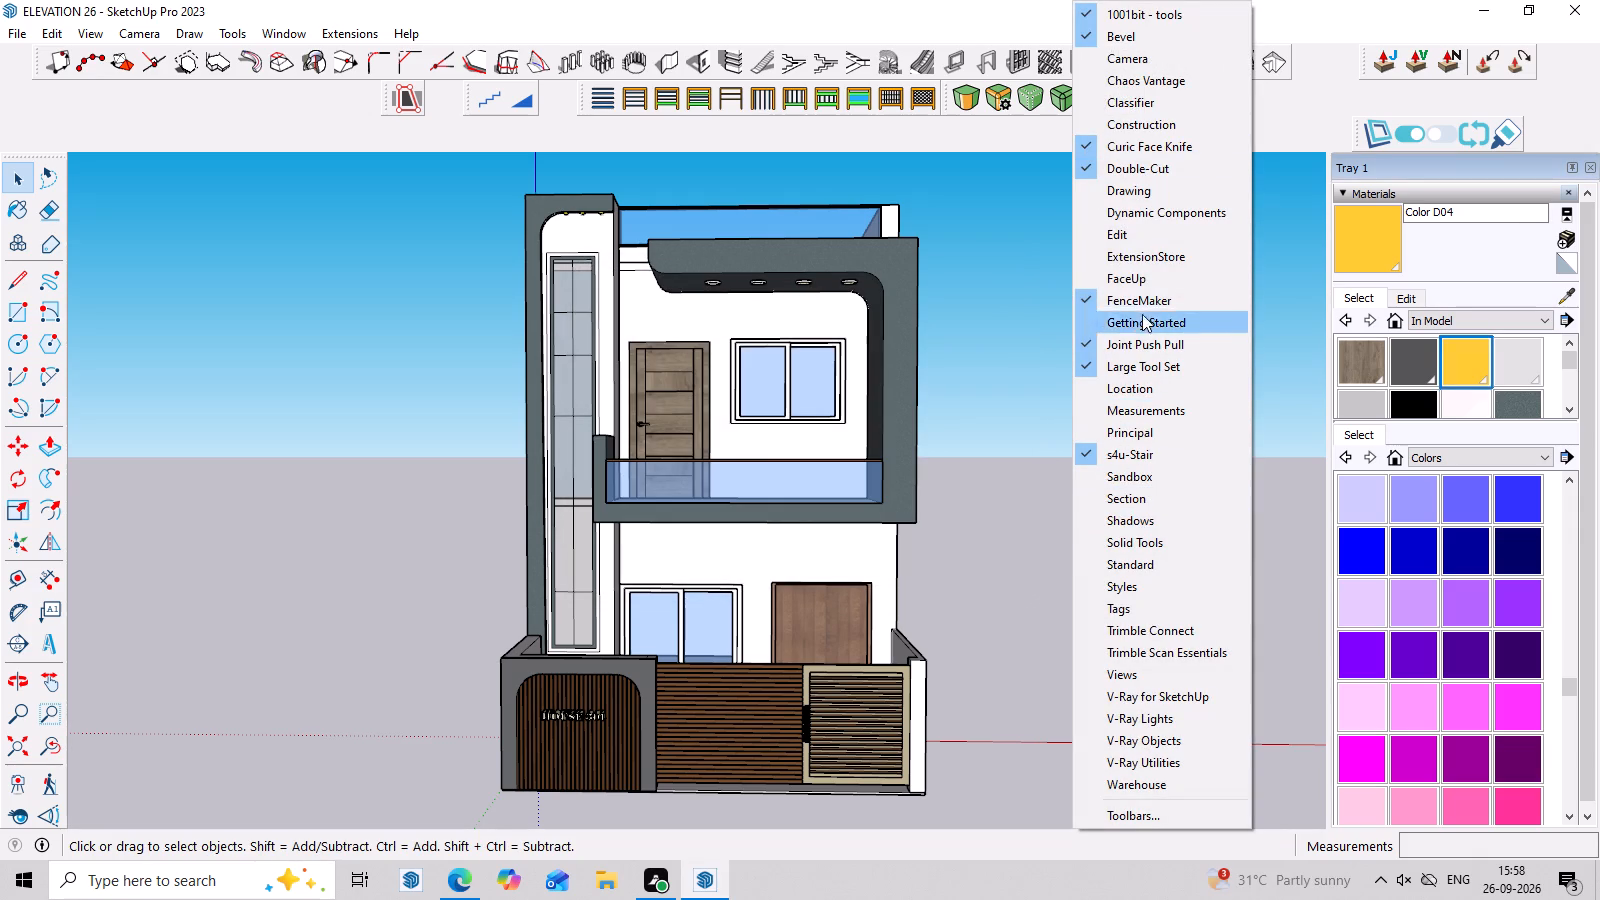
pyautogui.click(1126, 37)
pyautogui.rightClick(1033, 134)
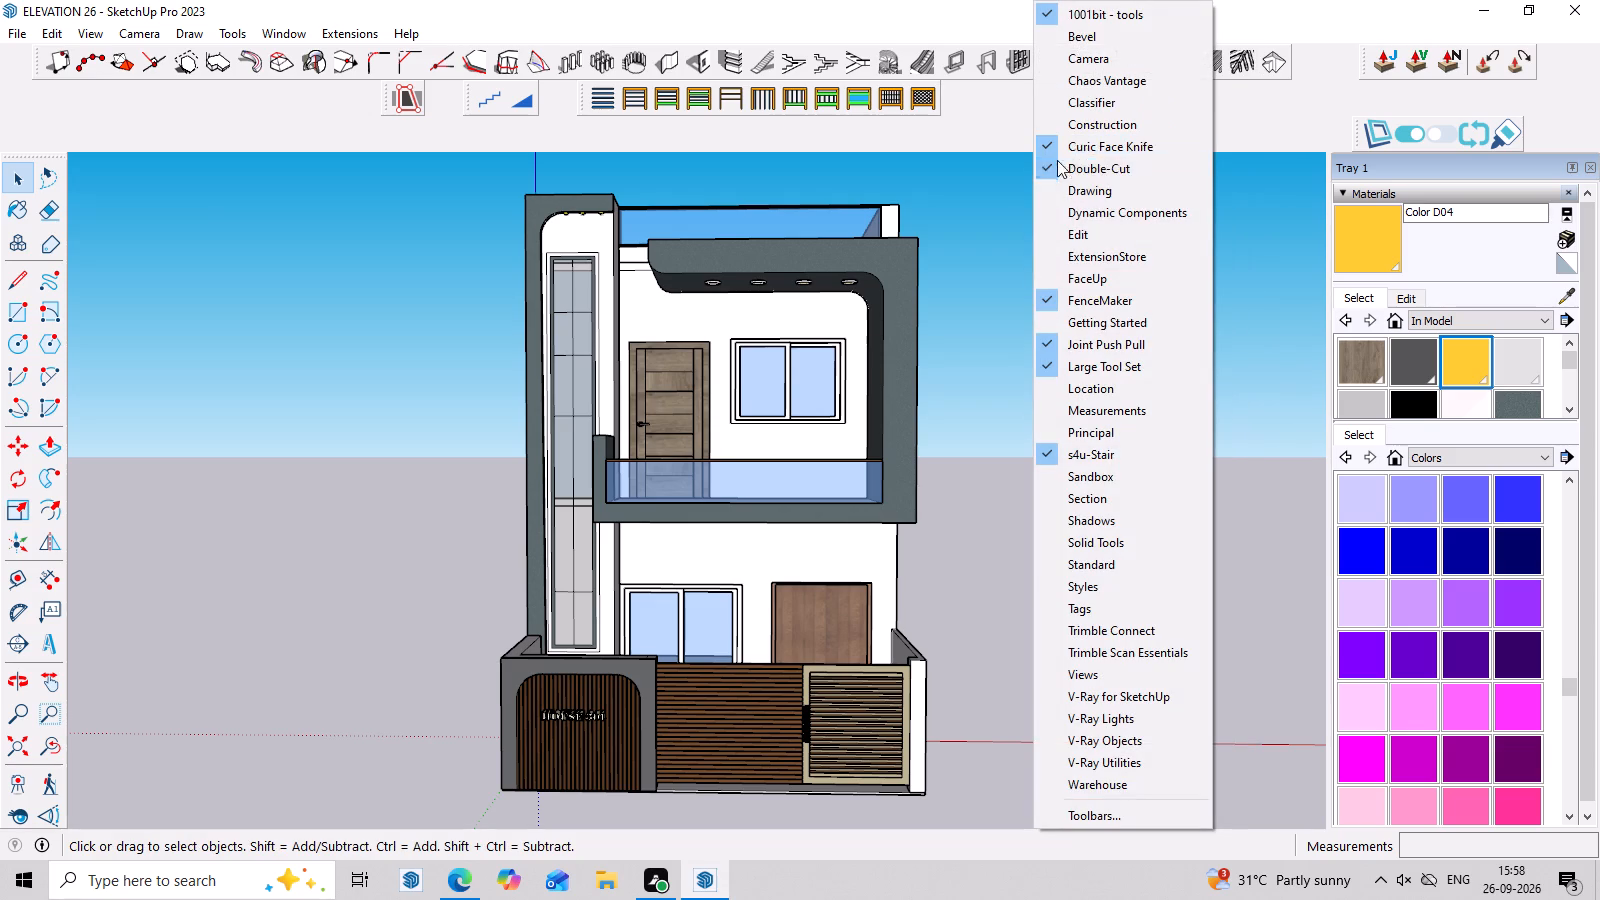
pyautogui.click(1010, 117)
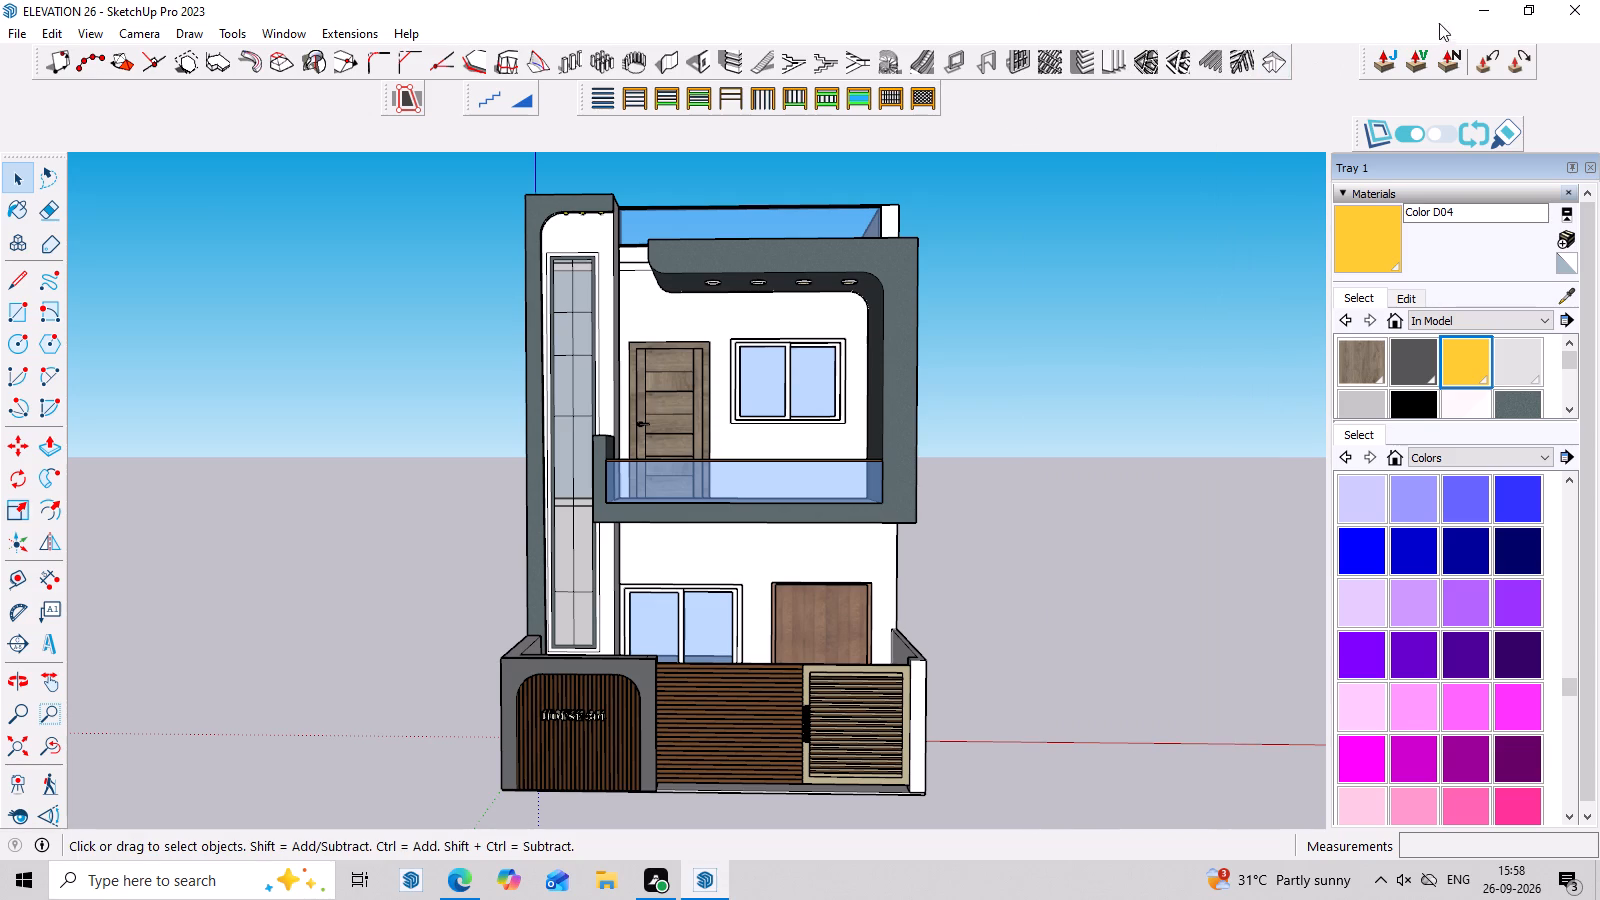
# Examine the front elevation from above and below, checking the canopy lights, balcony frame and window tower.
pyautogui.scroll(-3, 890, 363)
pyautogui.moveTo(894, 457); pyautogui.dragTo(905, 554, button='middle')
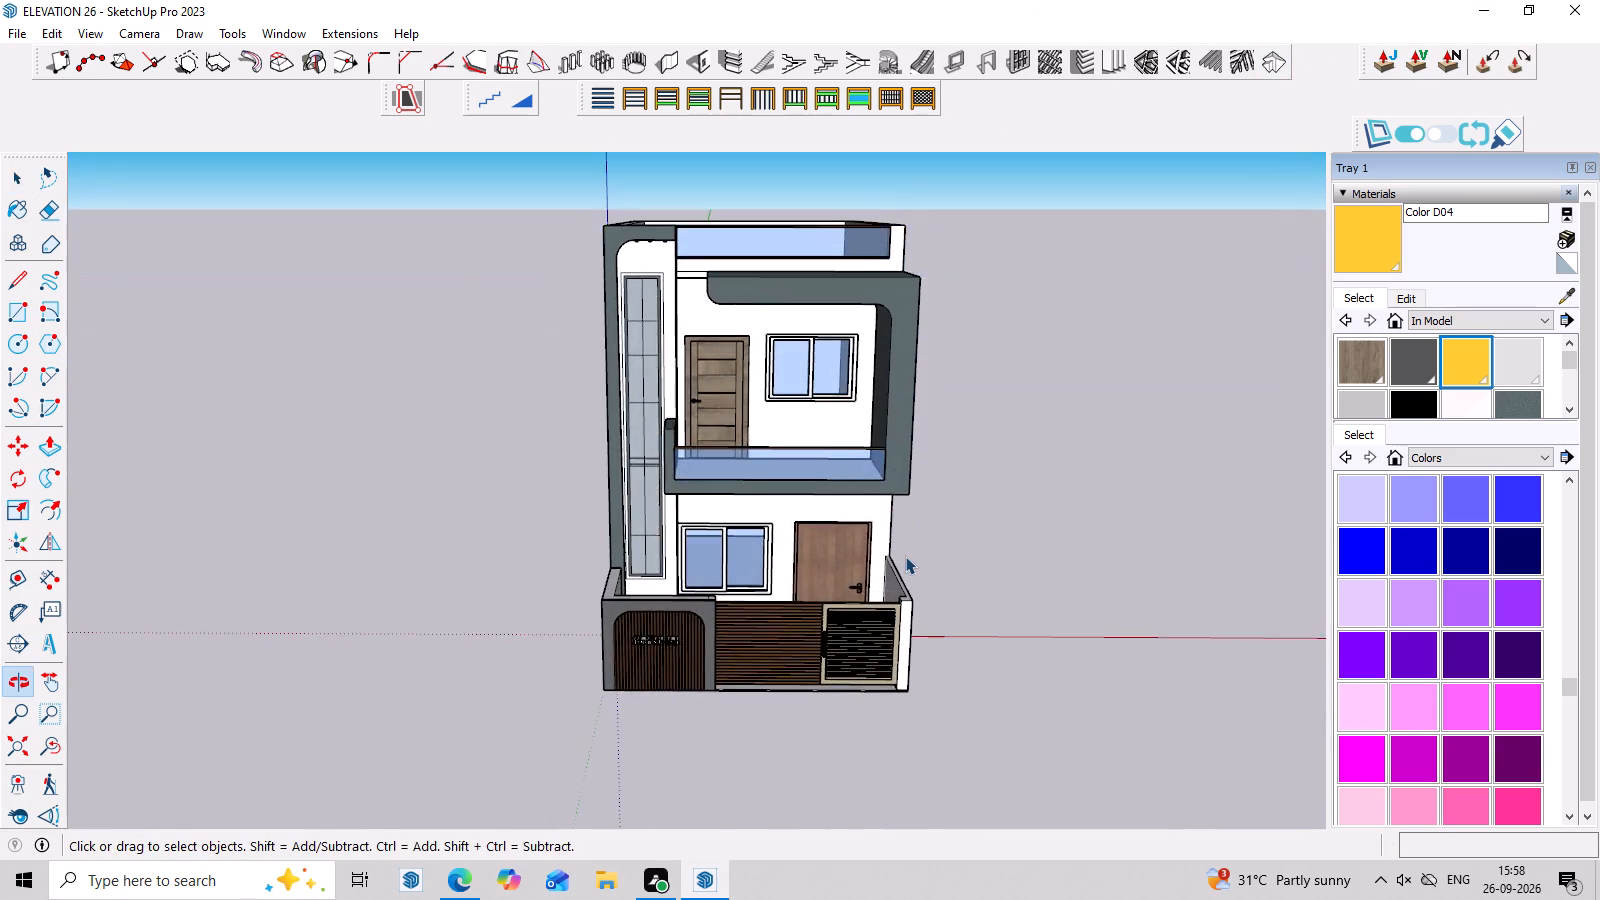
pyautogui.scroll(-1, 905, 556)
pyautogui.scroll(3, 906, 555)
pyautogui.moveTo(906, 547); pyautogui.dragTo(919, 417, button='middle')
pyautogui.scroll(9, 902, 129)
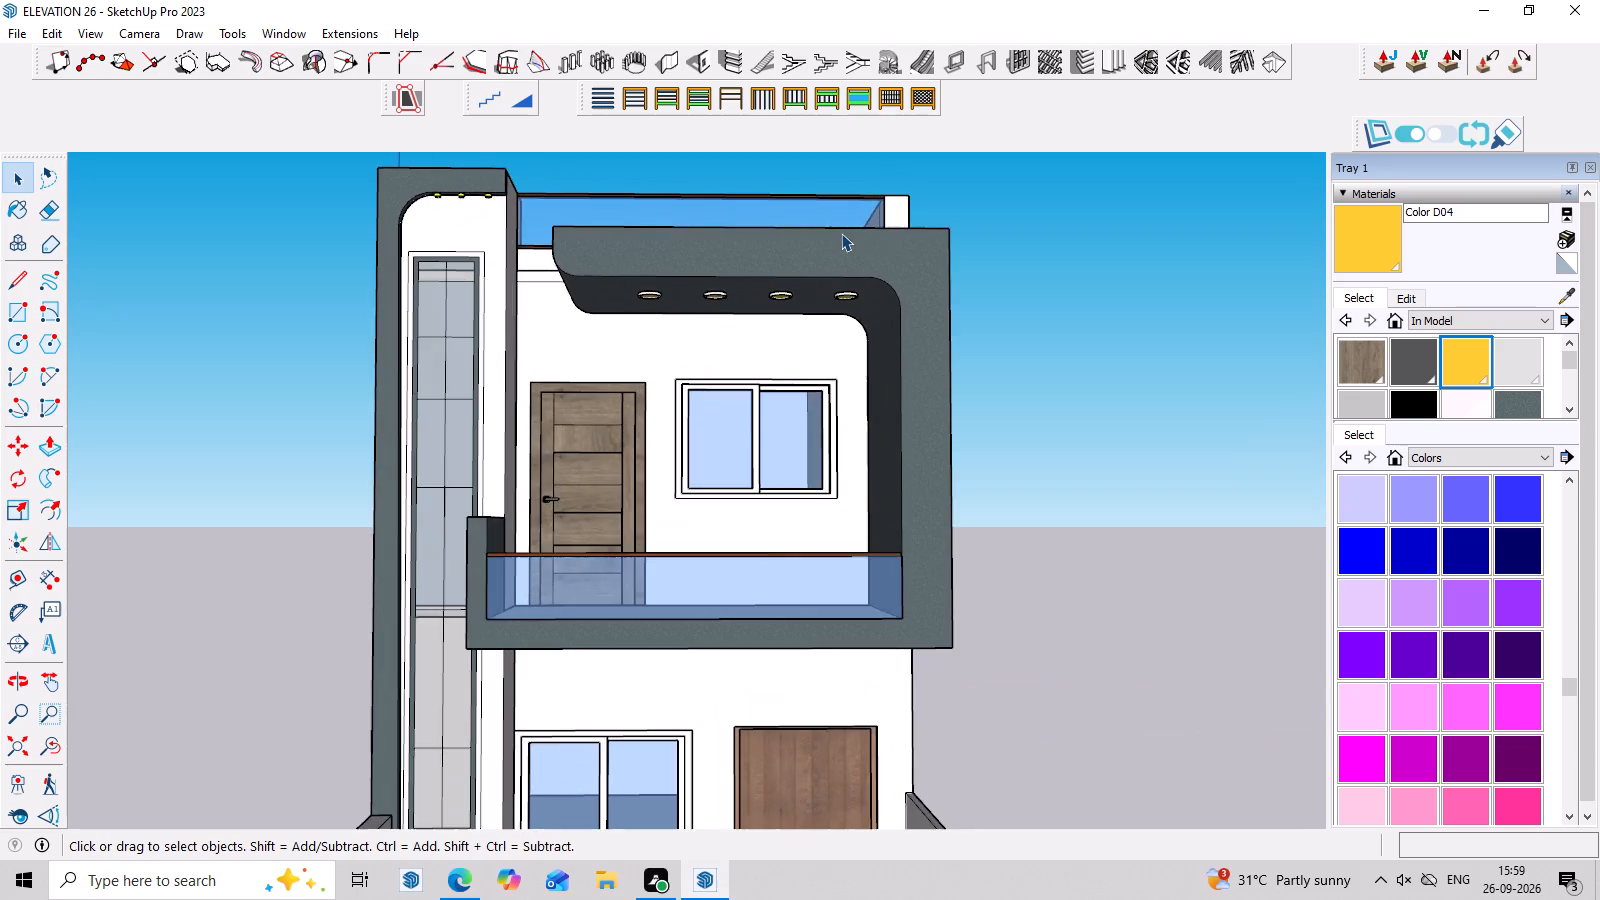
pyautogui.moveTo(875, 244); pyautogui.dragTo(954, 323, button='middle')
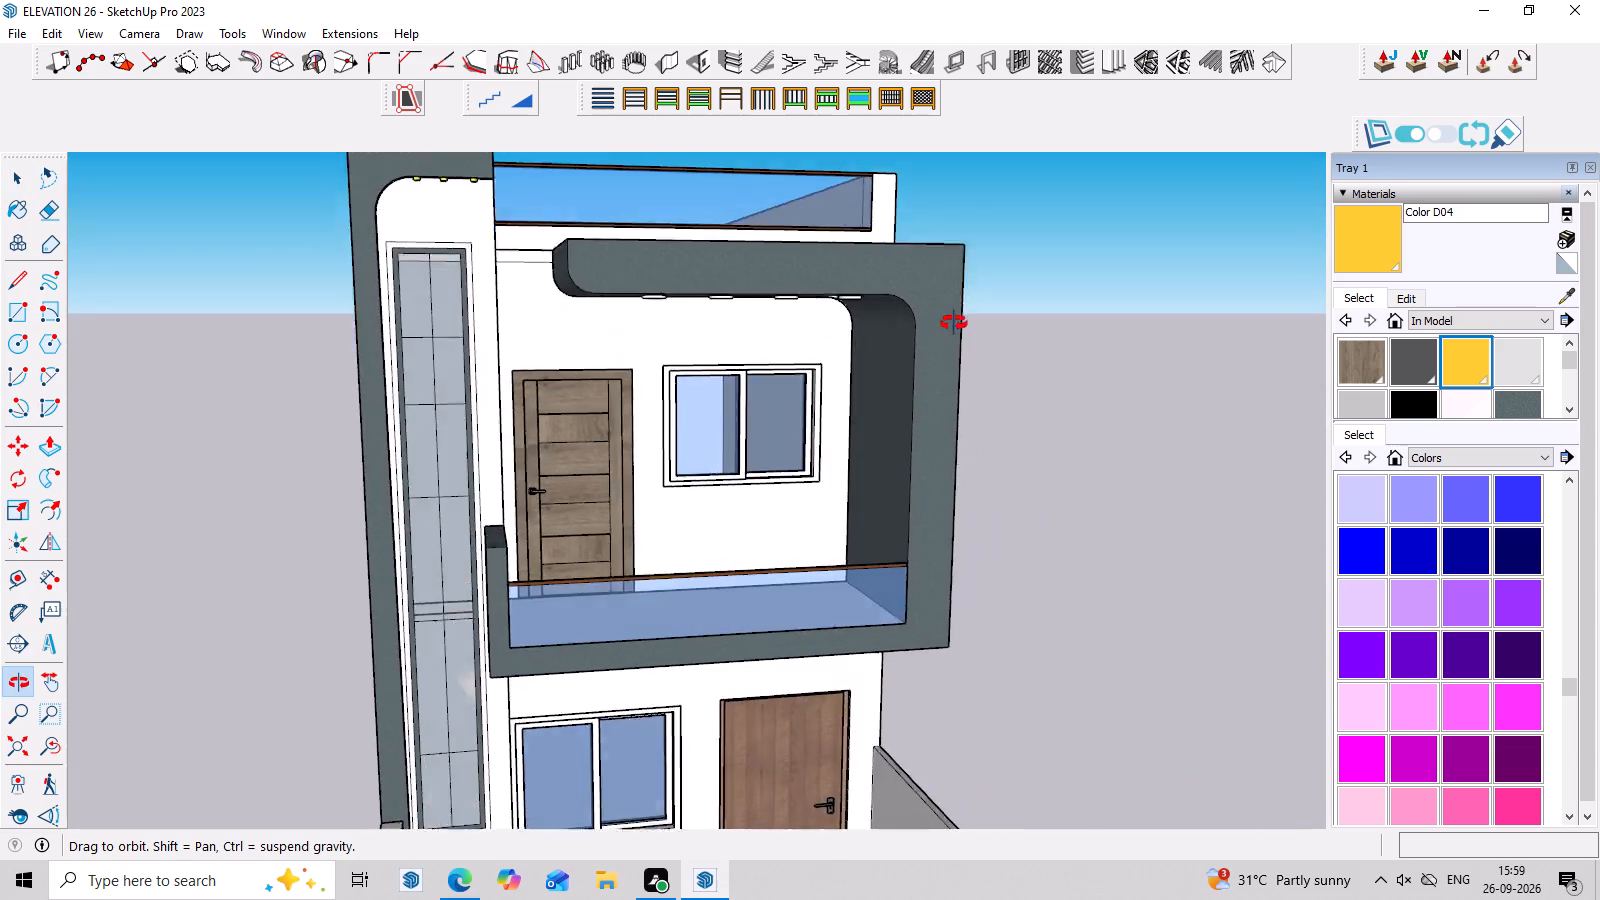
pyautogui.moveTo(954, 323); pyautogui.dragTo(954, 319, button='middle')
pyautogui.scroll(1, 954, 319)
pyautogui.scroll(-7, 954, 319)
pyautogui.moveTo(1031, 459); pyautogui.dragTo(995, 520, button='middle')
pyautogui.scroll(3, 1009, 523)
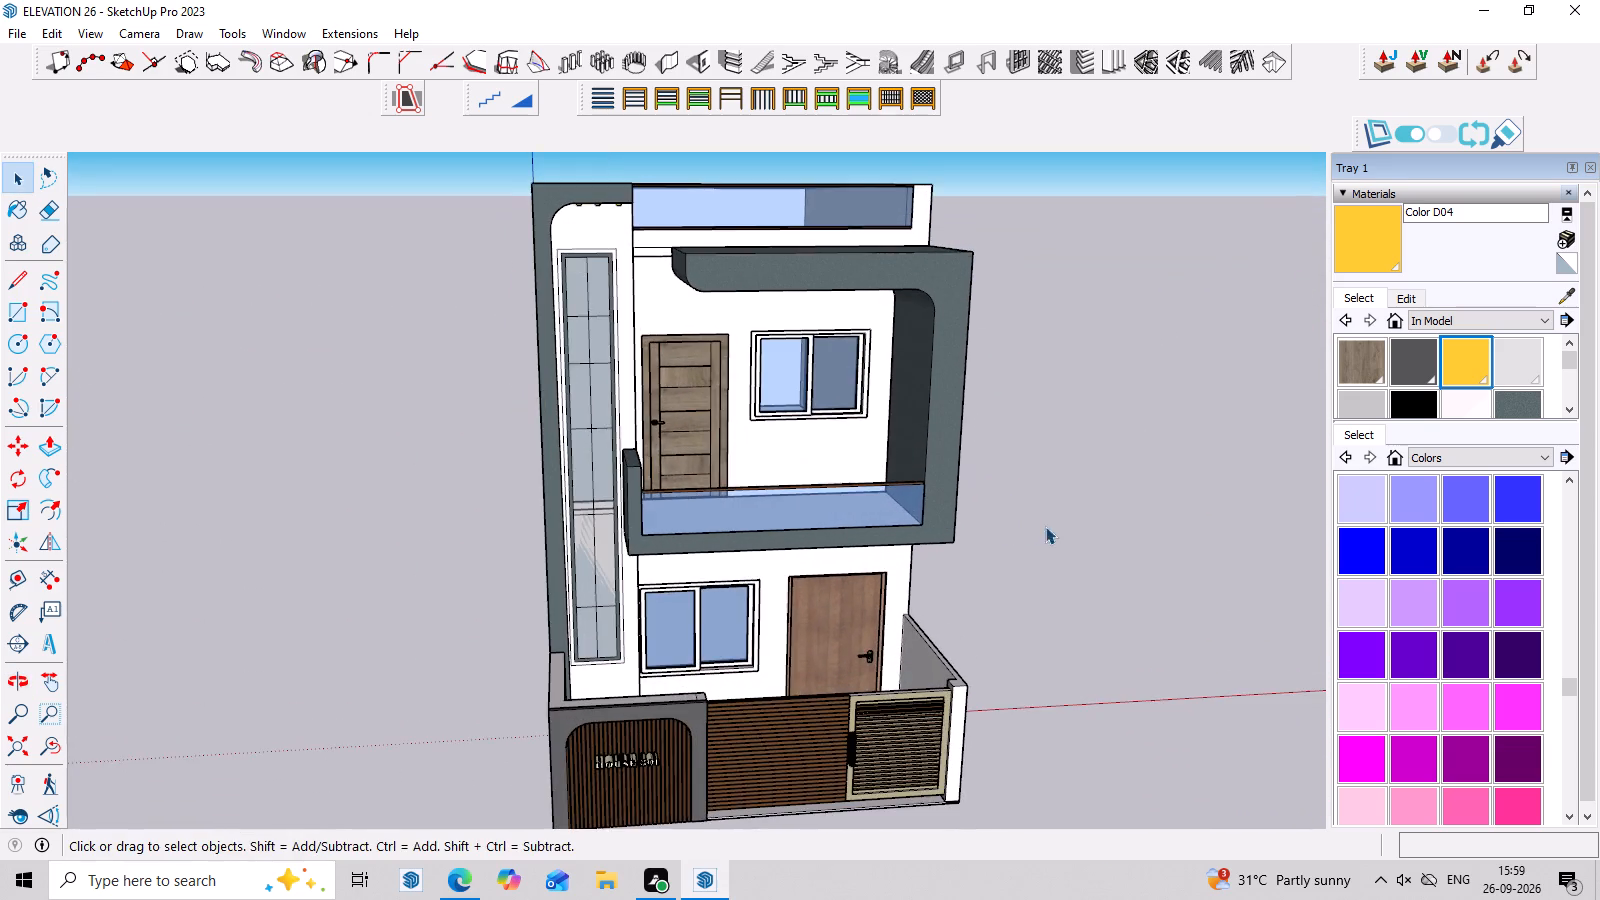
pyautogui.moveTo(1045, 526); pyautogui.dragTo(1004, 445, button='middle')
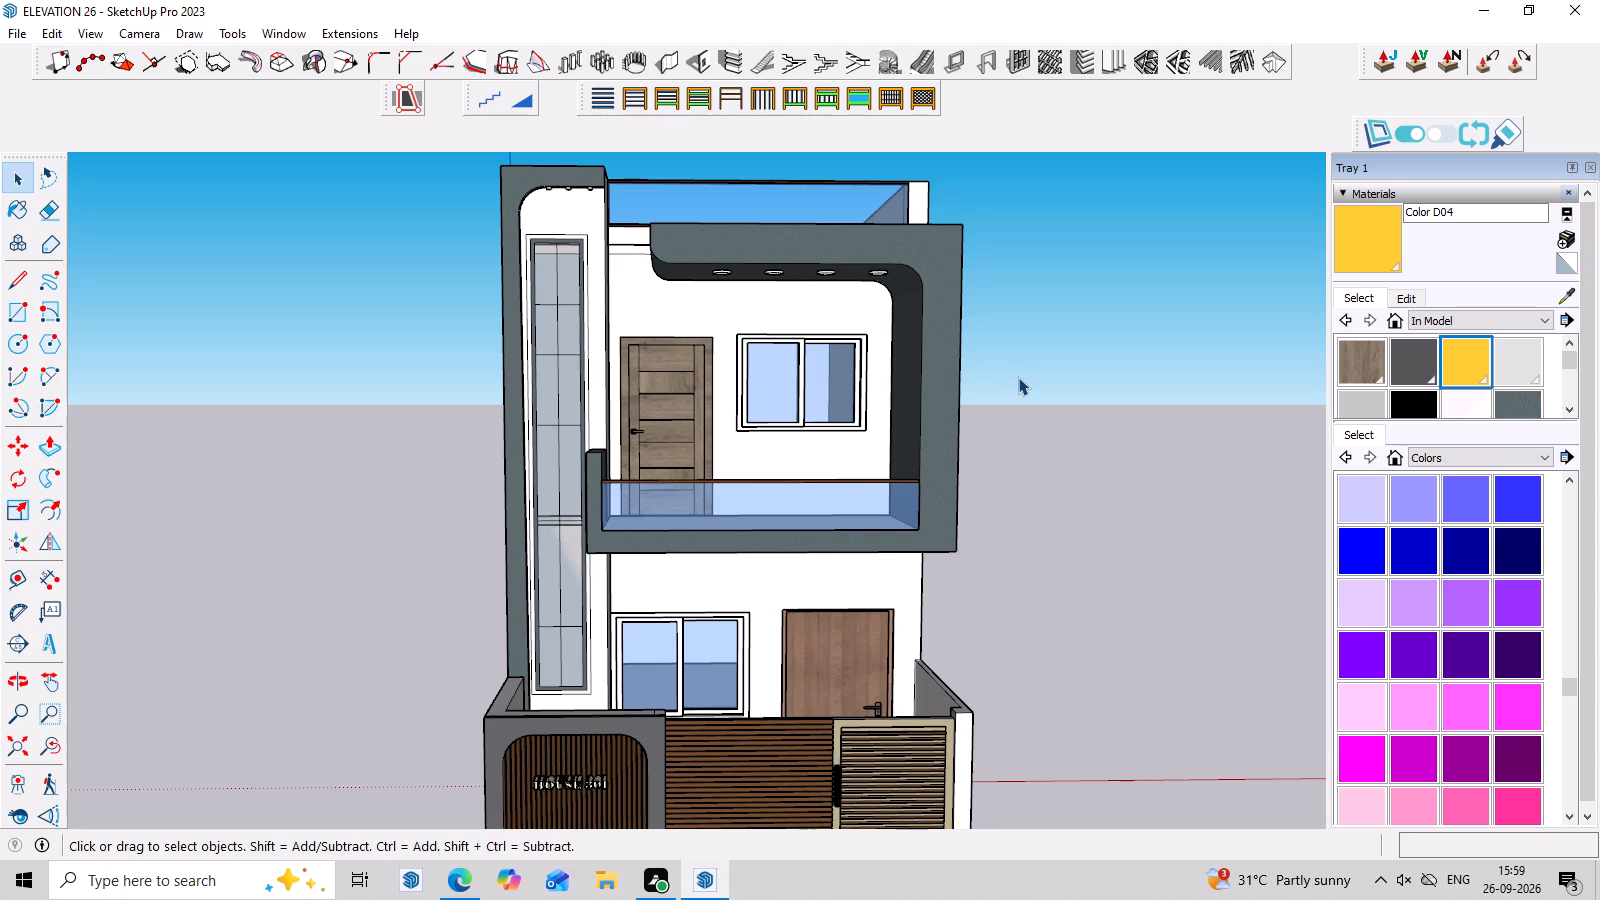
pyautogui.scroll(-4, 831, 429)
pyautogui.moveTo(808, 459); pyautogui.dragTo(797, 491, button='middle')
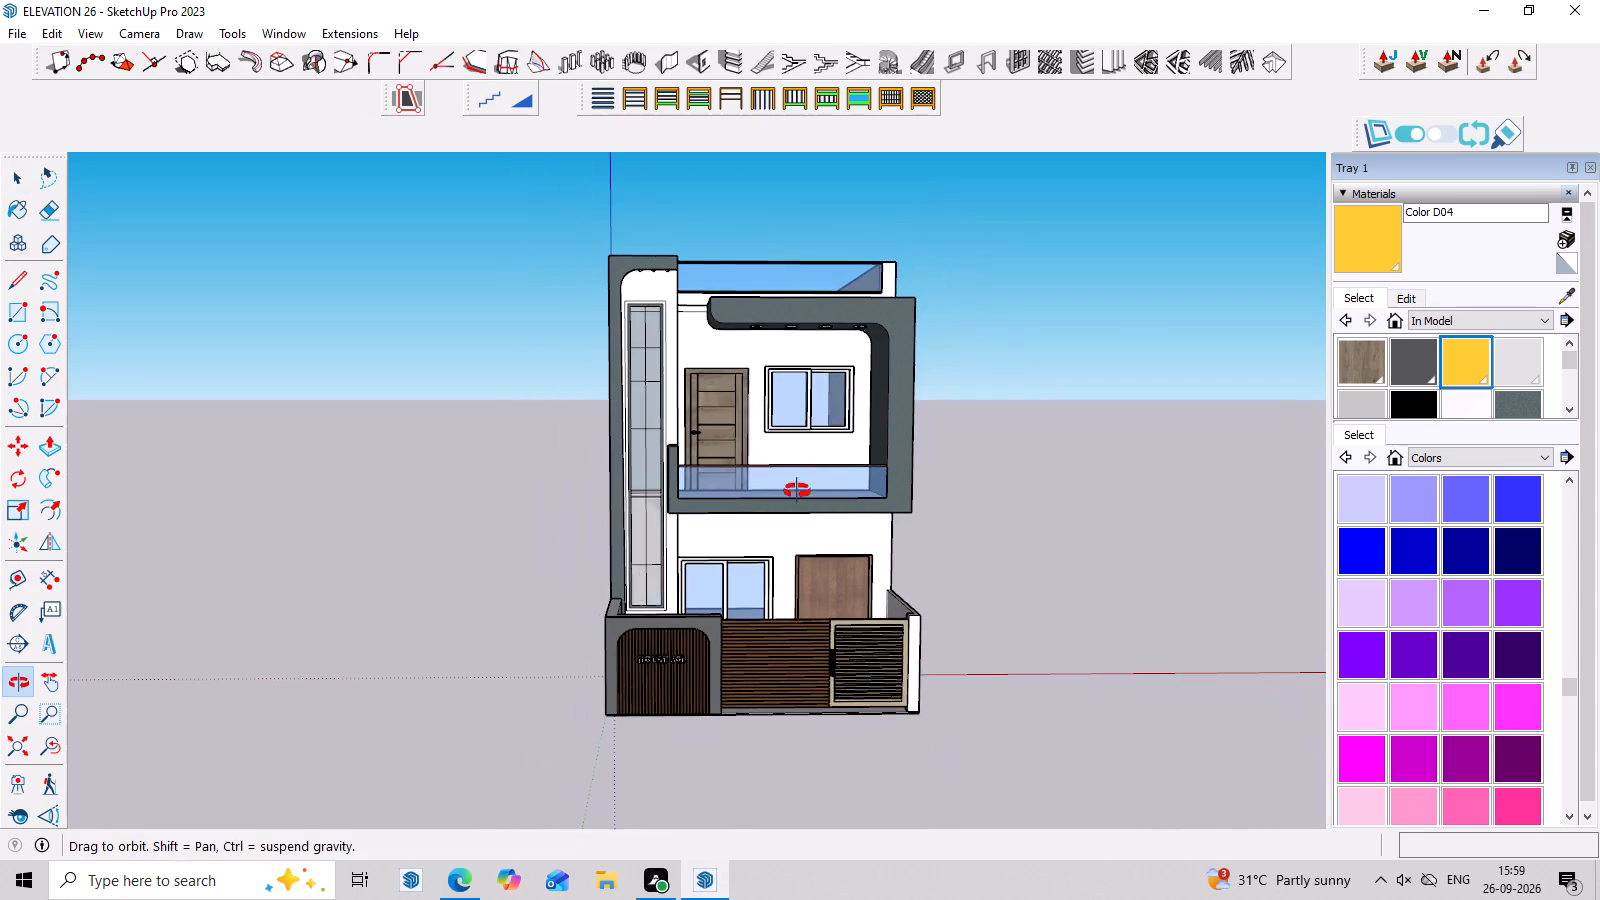
pyautogui.moveTo(797, 491); pyautogui.dragTo(795, 497, button='middle')
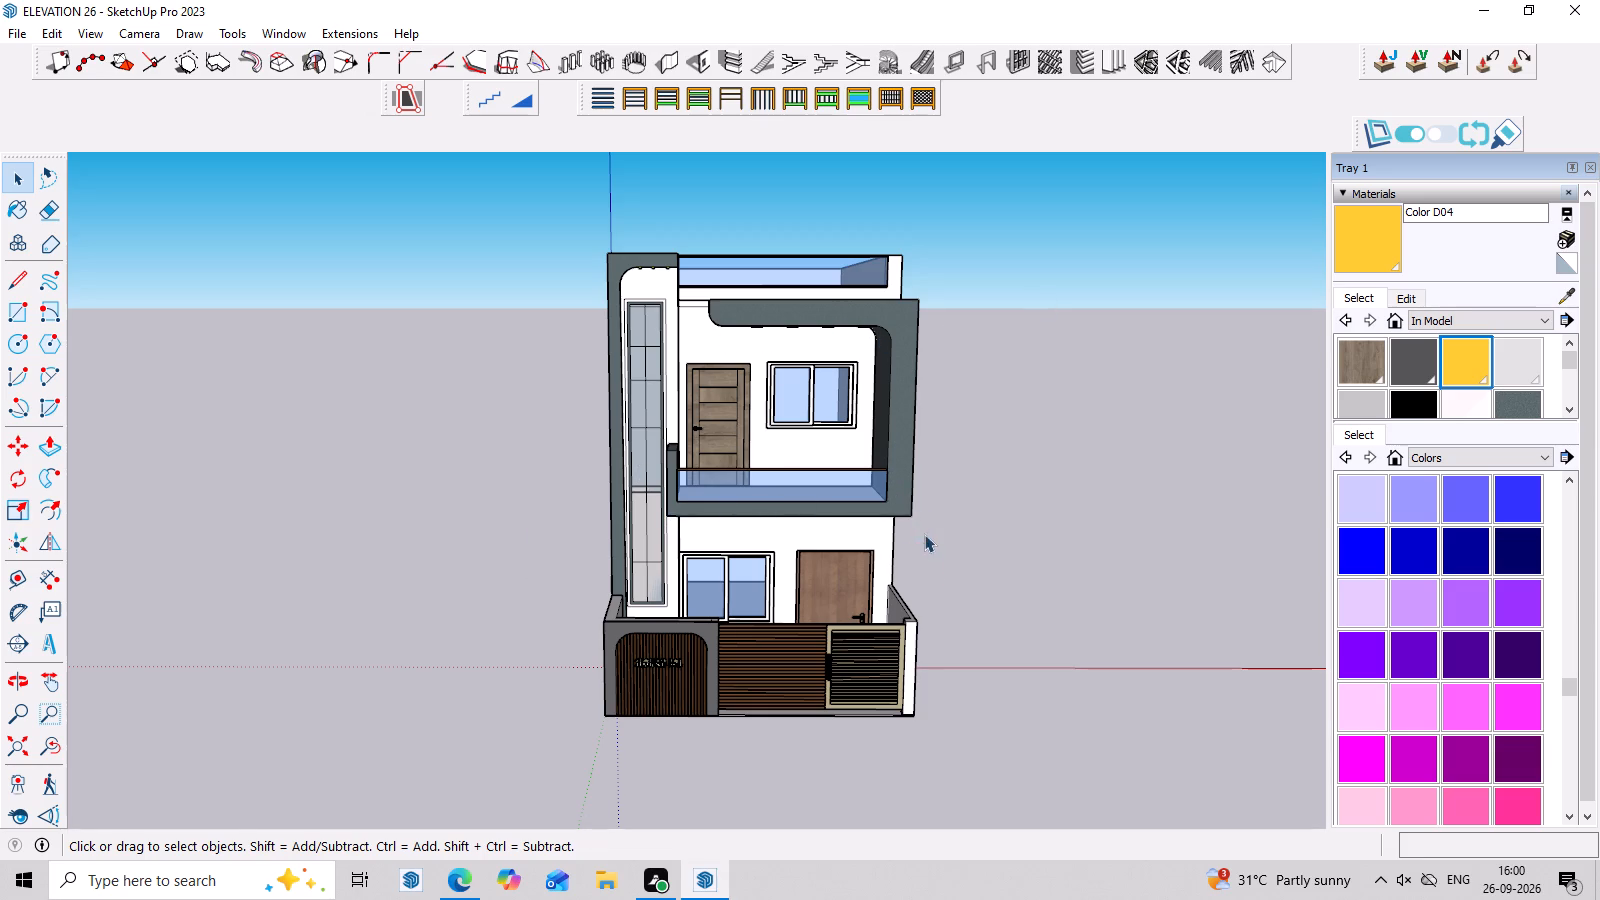
# Examine the house's side wall, balcony frame corner and ground-floor openings from the side and front.
pyautogui.moveTo(924, 544); pyautogui.dragTo(275, 490, button='middle')
pyautogui.scroll(4, 841, 567)
pyautogui.scroll(1, 767, 453)
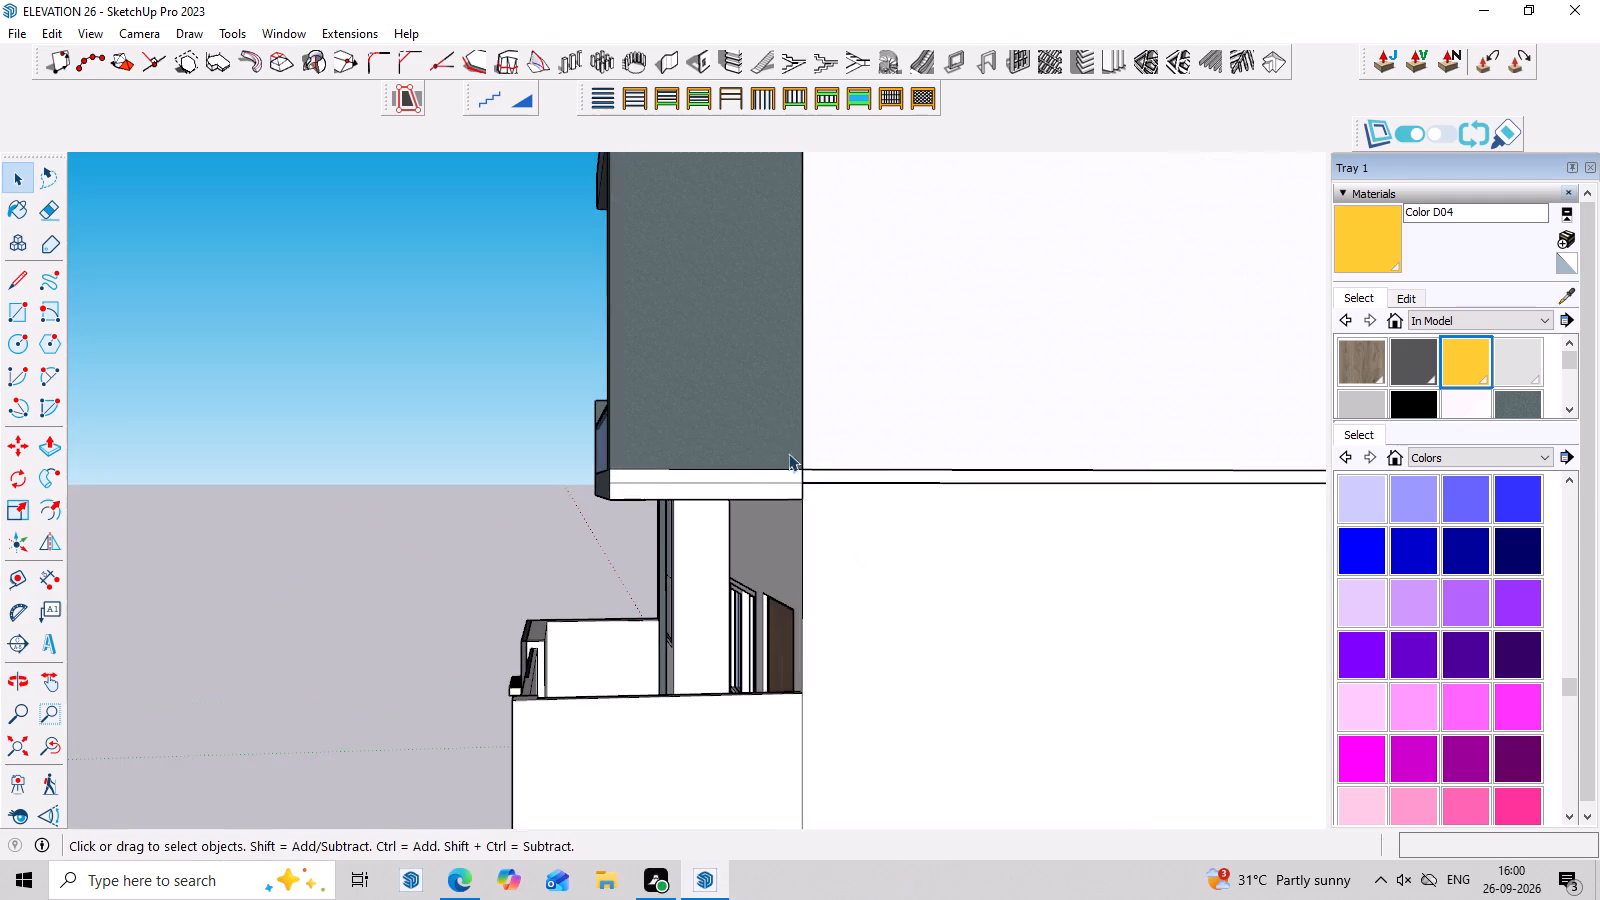
pyautogui.moveTo(800, 477); pyautogui.dragTo(1023, 533, button='middle')
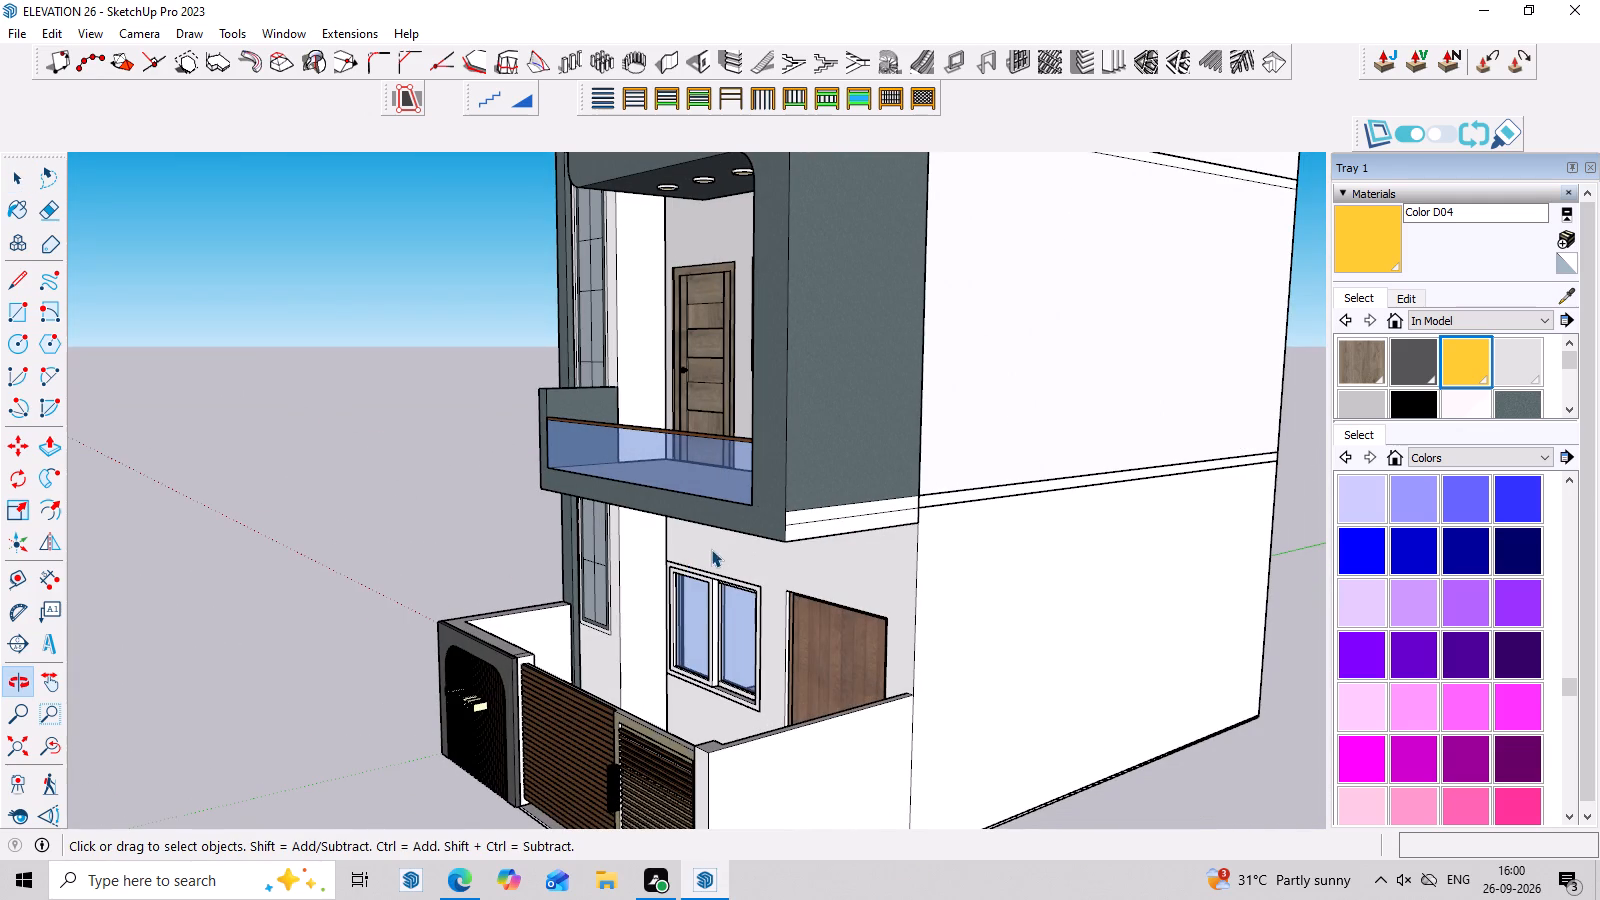
pyautogui.moveTo(730, 512); pyautogui.dragTo(822, 526, button='middle')
pyautogui.scroll(2, 802, 532)
pyautogui.moveTo(829, 543); pyautogui.dragTo(936, 523, button='middle')
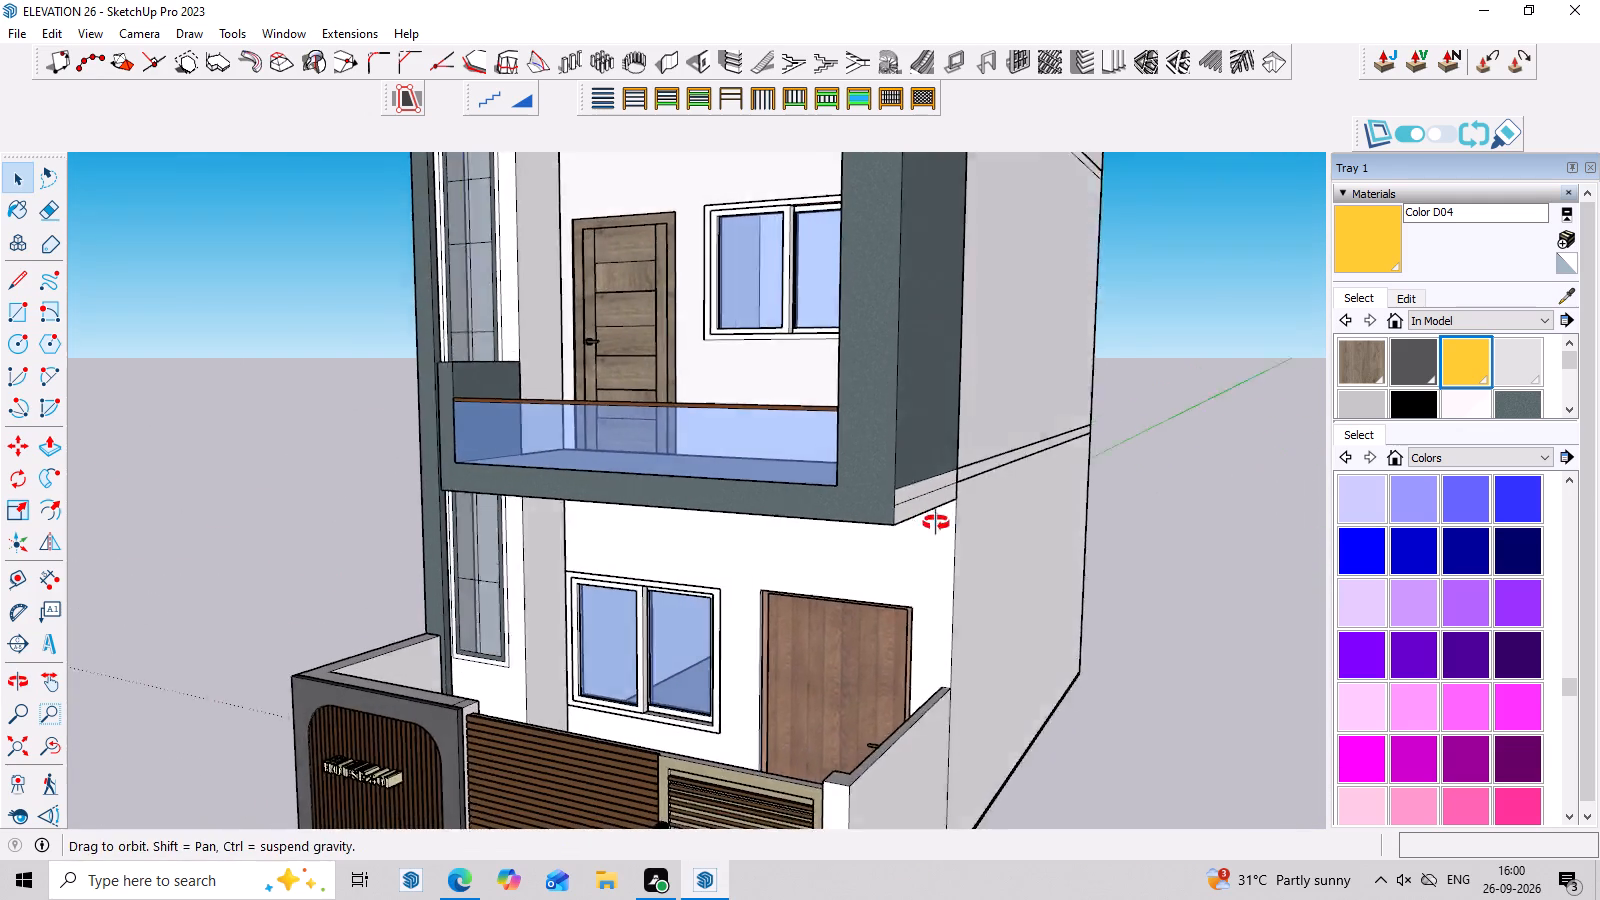
pyautogui.moveTo(936, 523); pyautogui.dragTo(946, 521, button='middle')
pyautogui.scroll(3, 879, 511)
pyautogui.moveTo(896, 517); pyautogui.dragTo(1042, 568, button='middle')
pyautogui.scroll(-9, 982, 526)
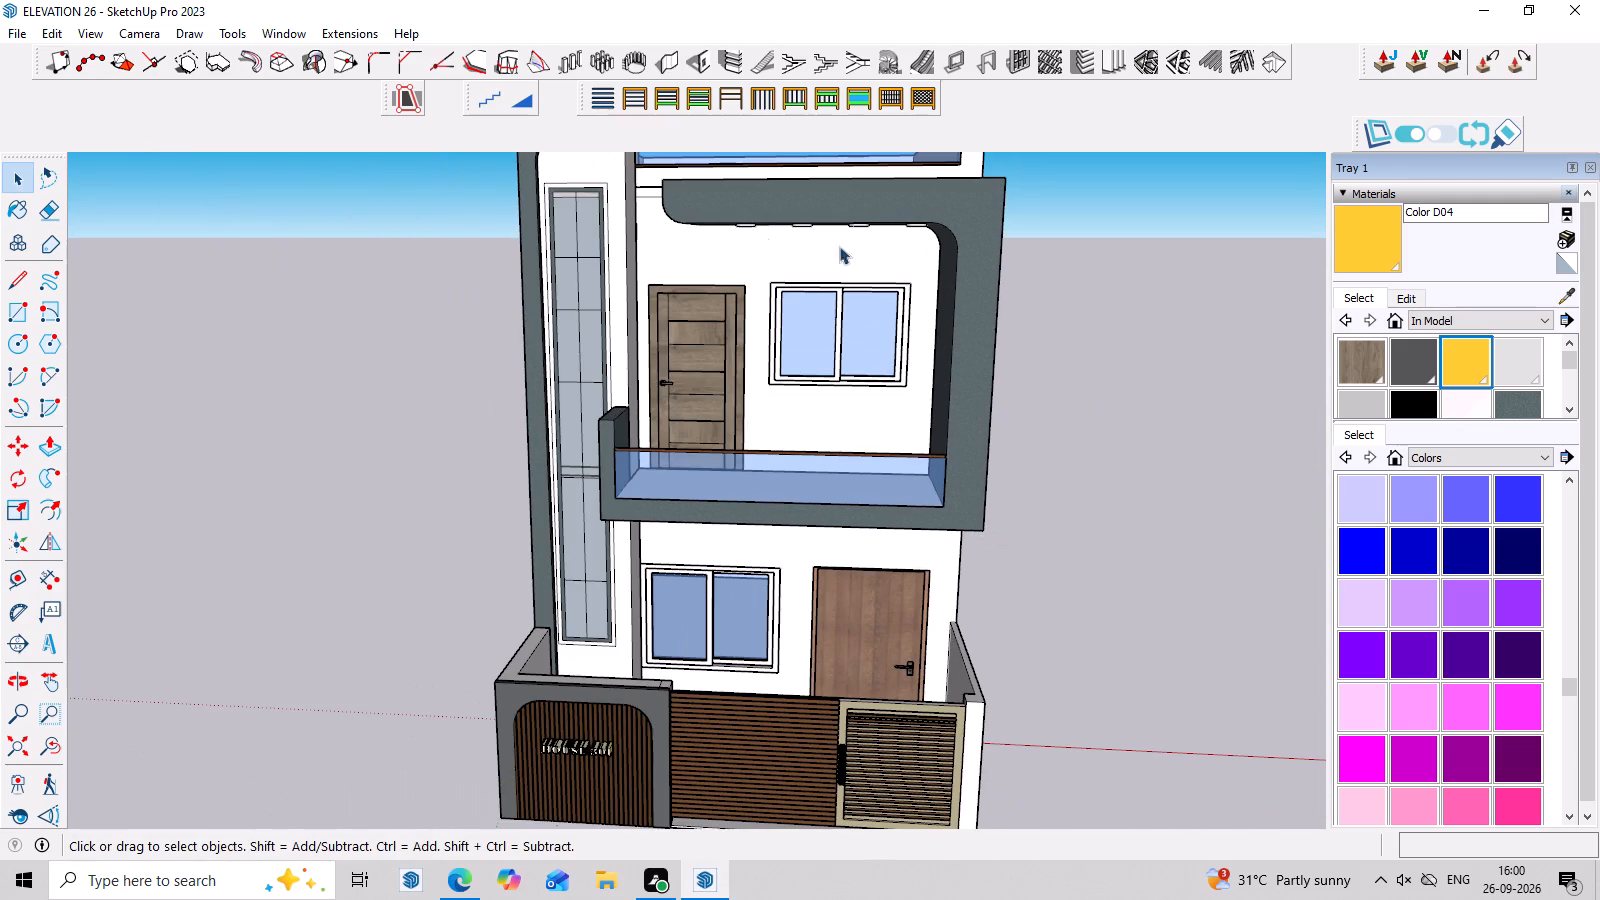
# Examine the whole front elevation from above and below, including the roof parapet, canopy lights, balcony and boundary gate.
pyautogui.moveTo(1019, 403); pyautogui.dragTo(1019, 452, button='middle')
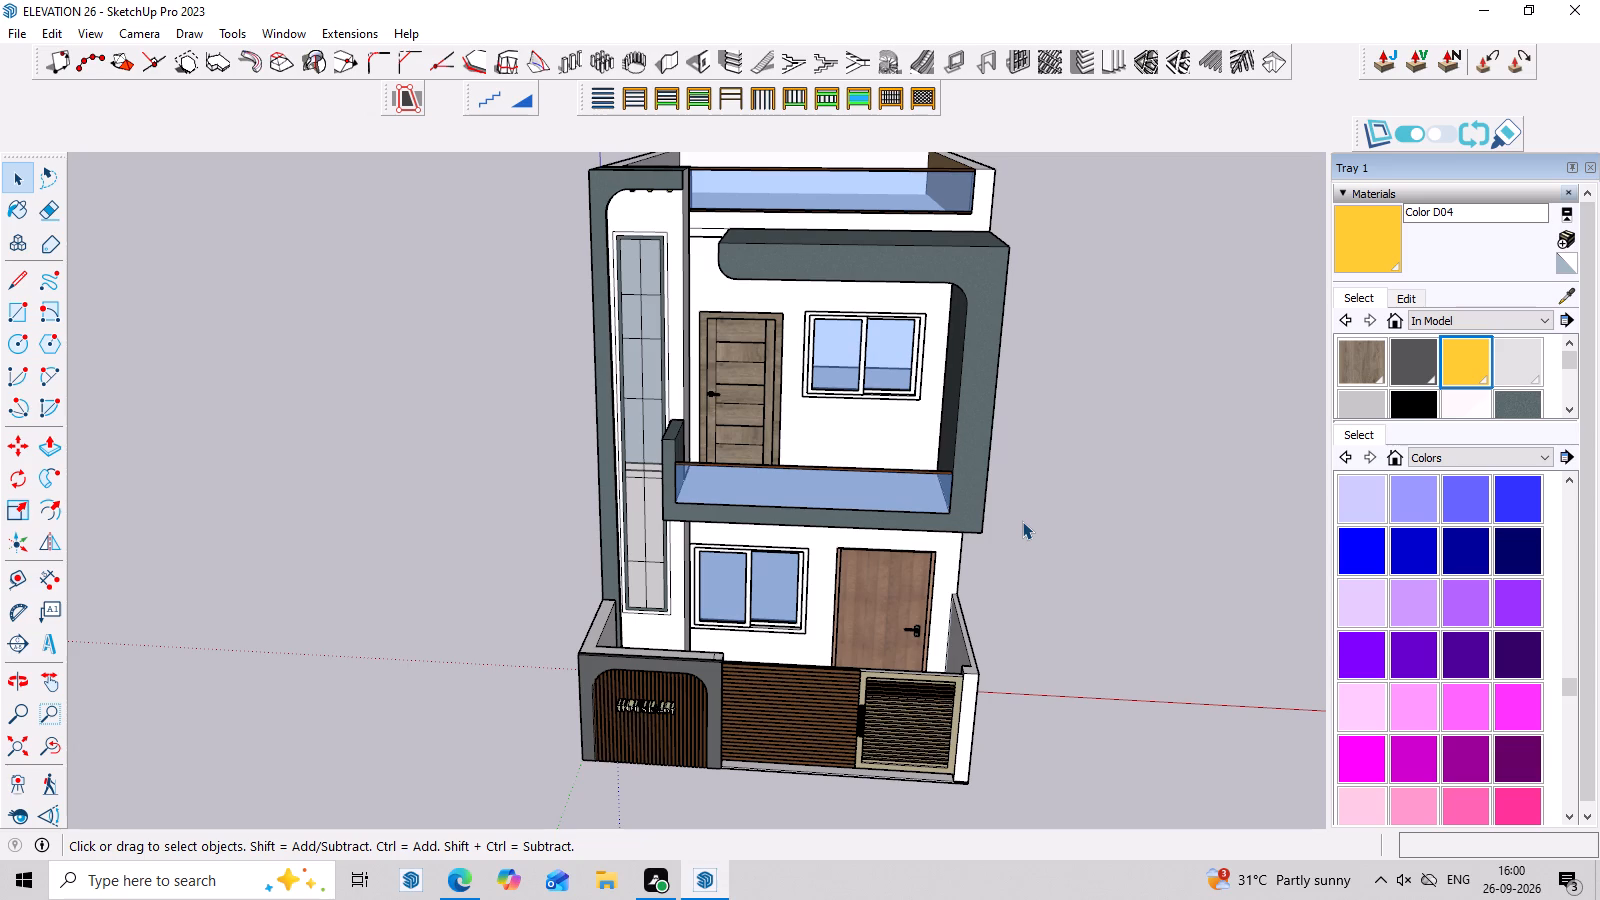
pyautogui.middleClick(1022, 521)
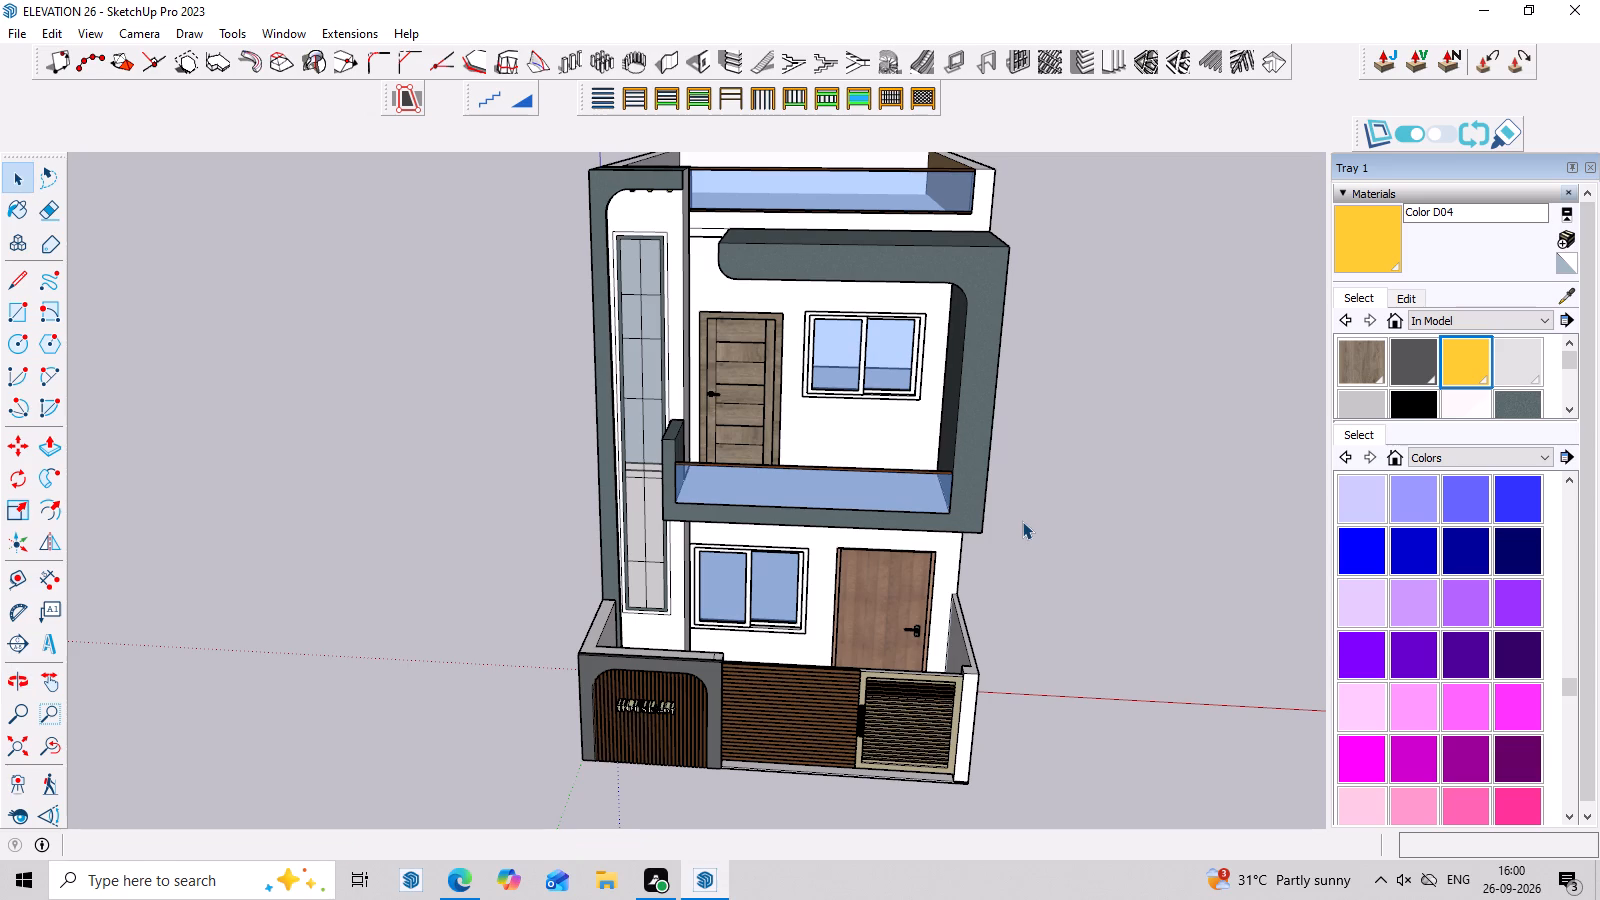
pyautogui.scroll(-6, 1004, 573)
pyautogui.moveTo(1119, 637); pyautogui.dragTo(1112, 456, button='middle')
pyautogui.scroll(2, 1111, 456)
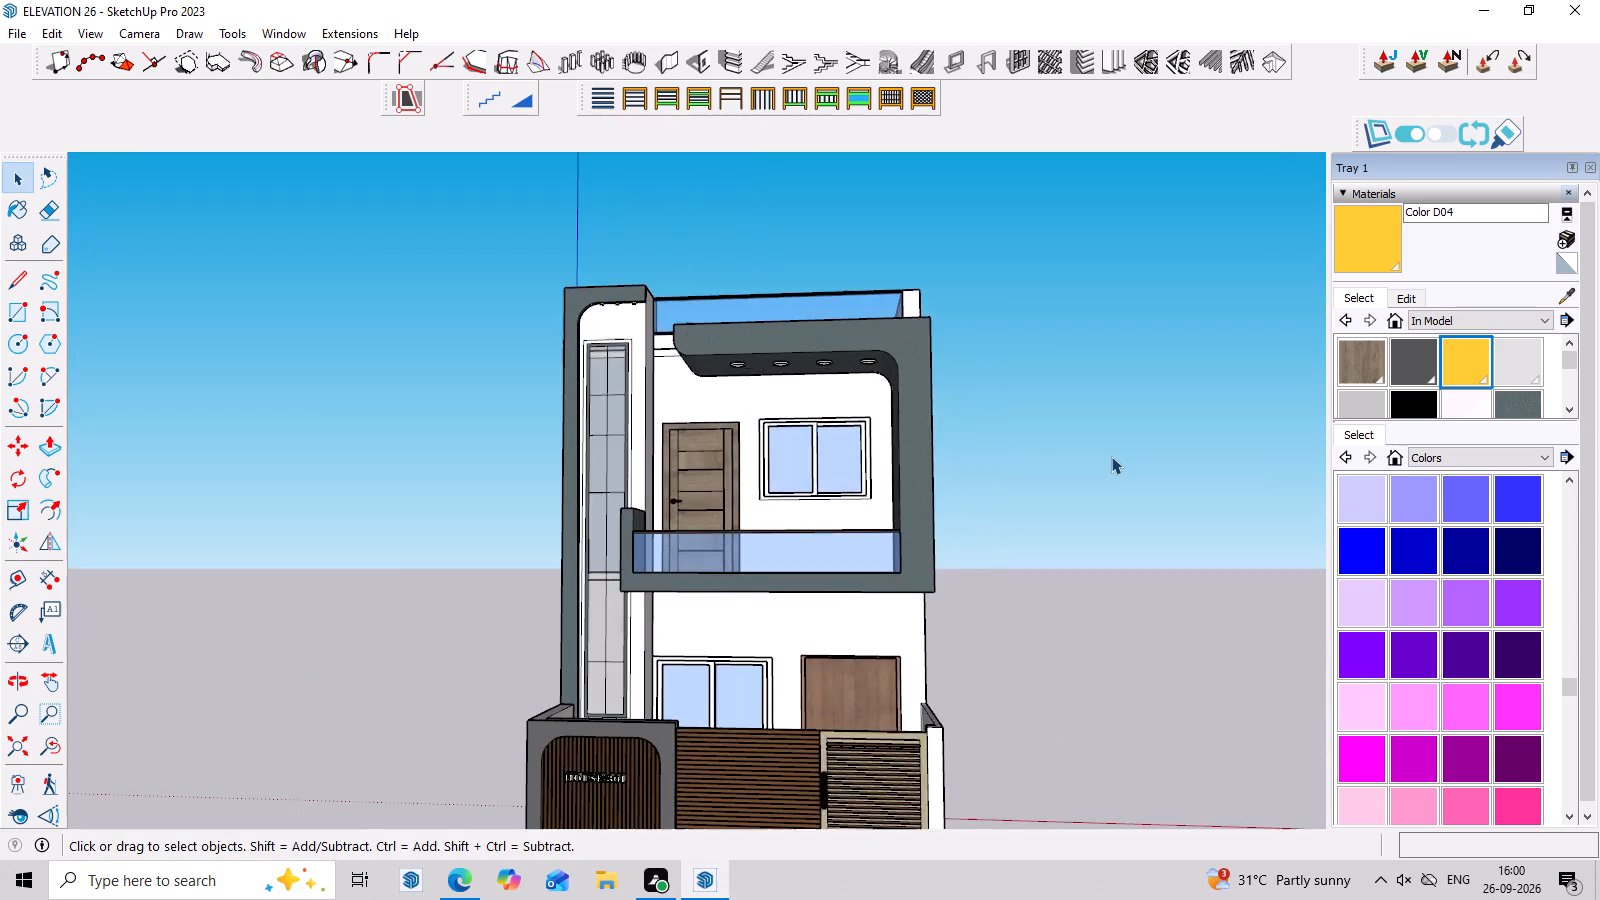
pyautogui.scroll(6, 1111, 456)
pyautogui.moveTo(1111, 460); pyautogui.dragTo(1128, 574, button='middle')
pyautogui.scroll(-8, 1128, 574)
pyautogui.moveTo(1163, 629); pyautogui.dragTo(1172, 547, button='middle')
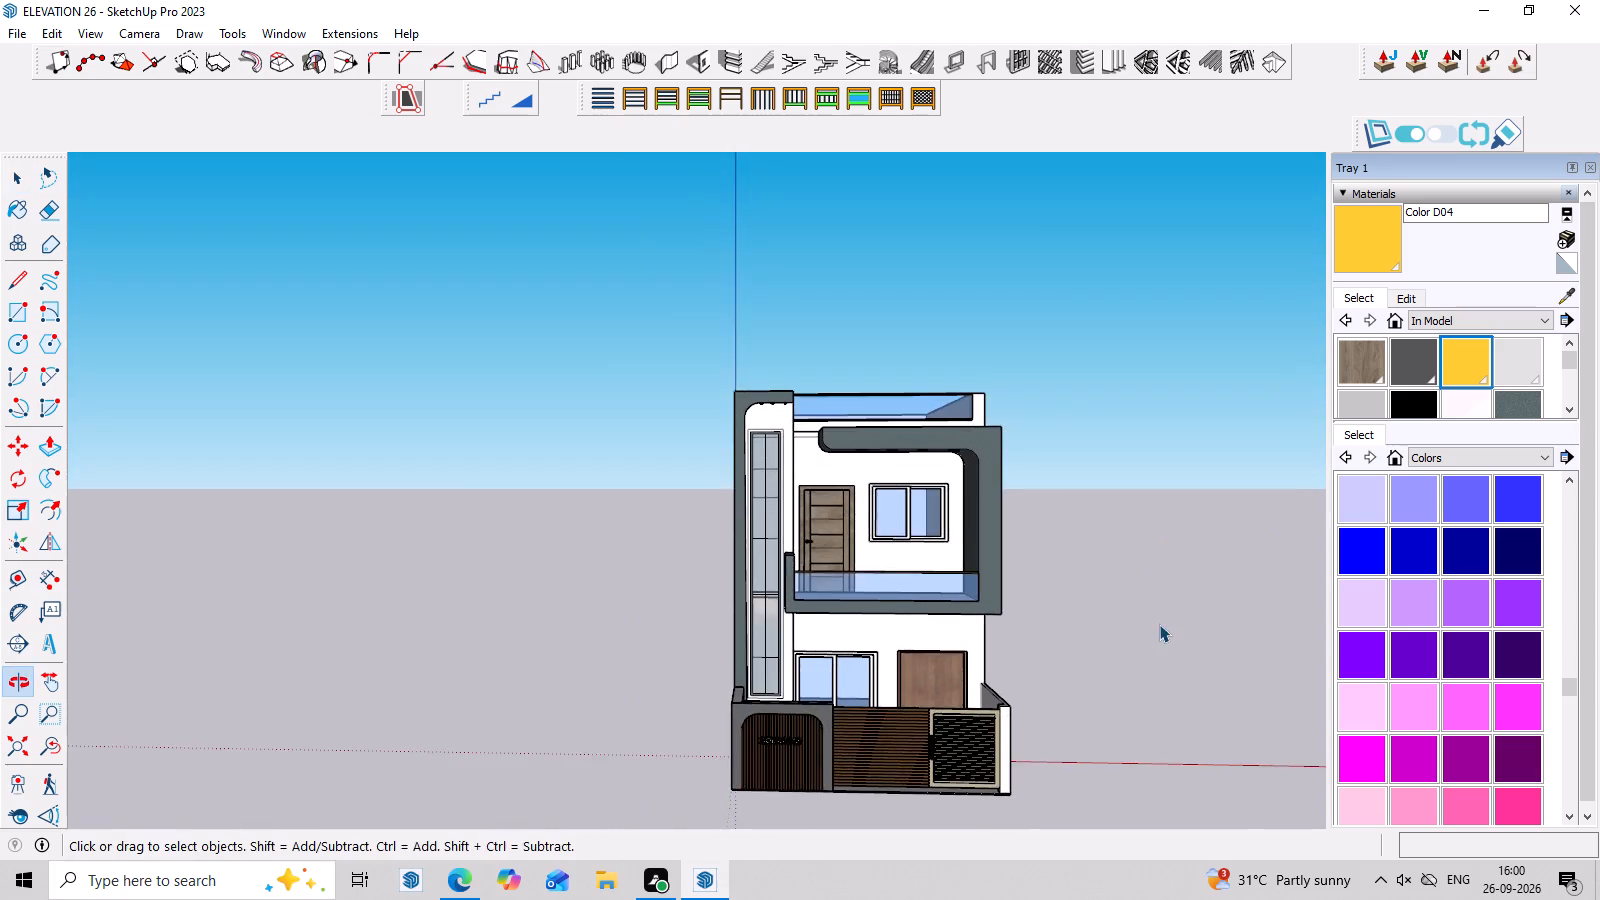
pyautogui.scroll(3, 1159, 625)
pyautogui.moveTo(1159, 651); pyautogui.dragTo(1164, 622, button='middle')
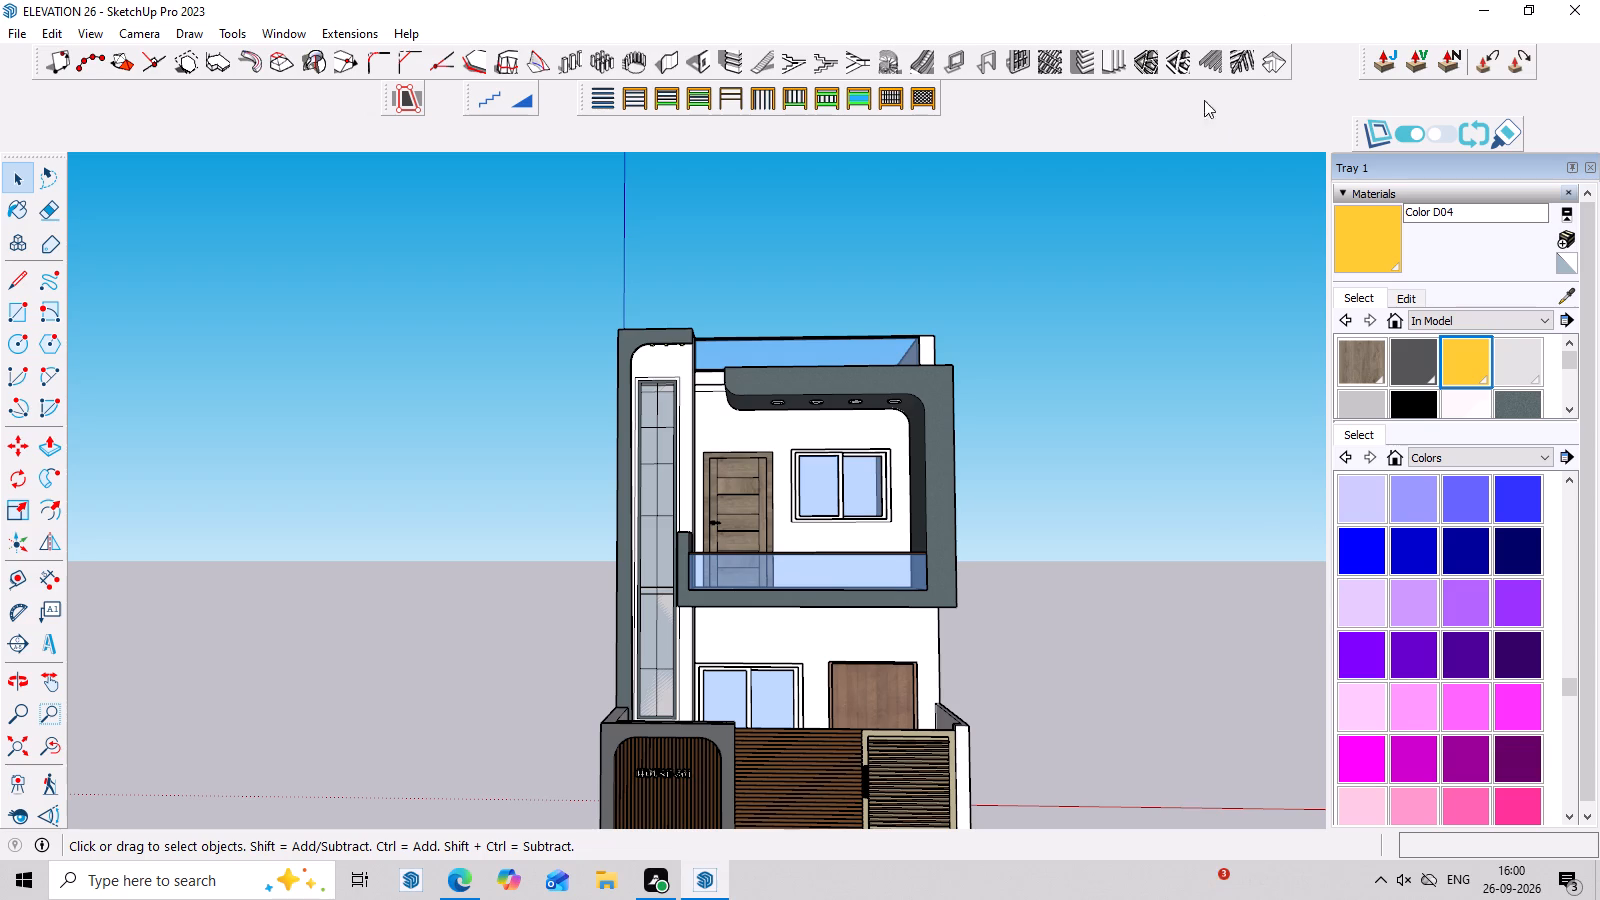
pyautogui.scroll(-12, 847, 141)
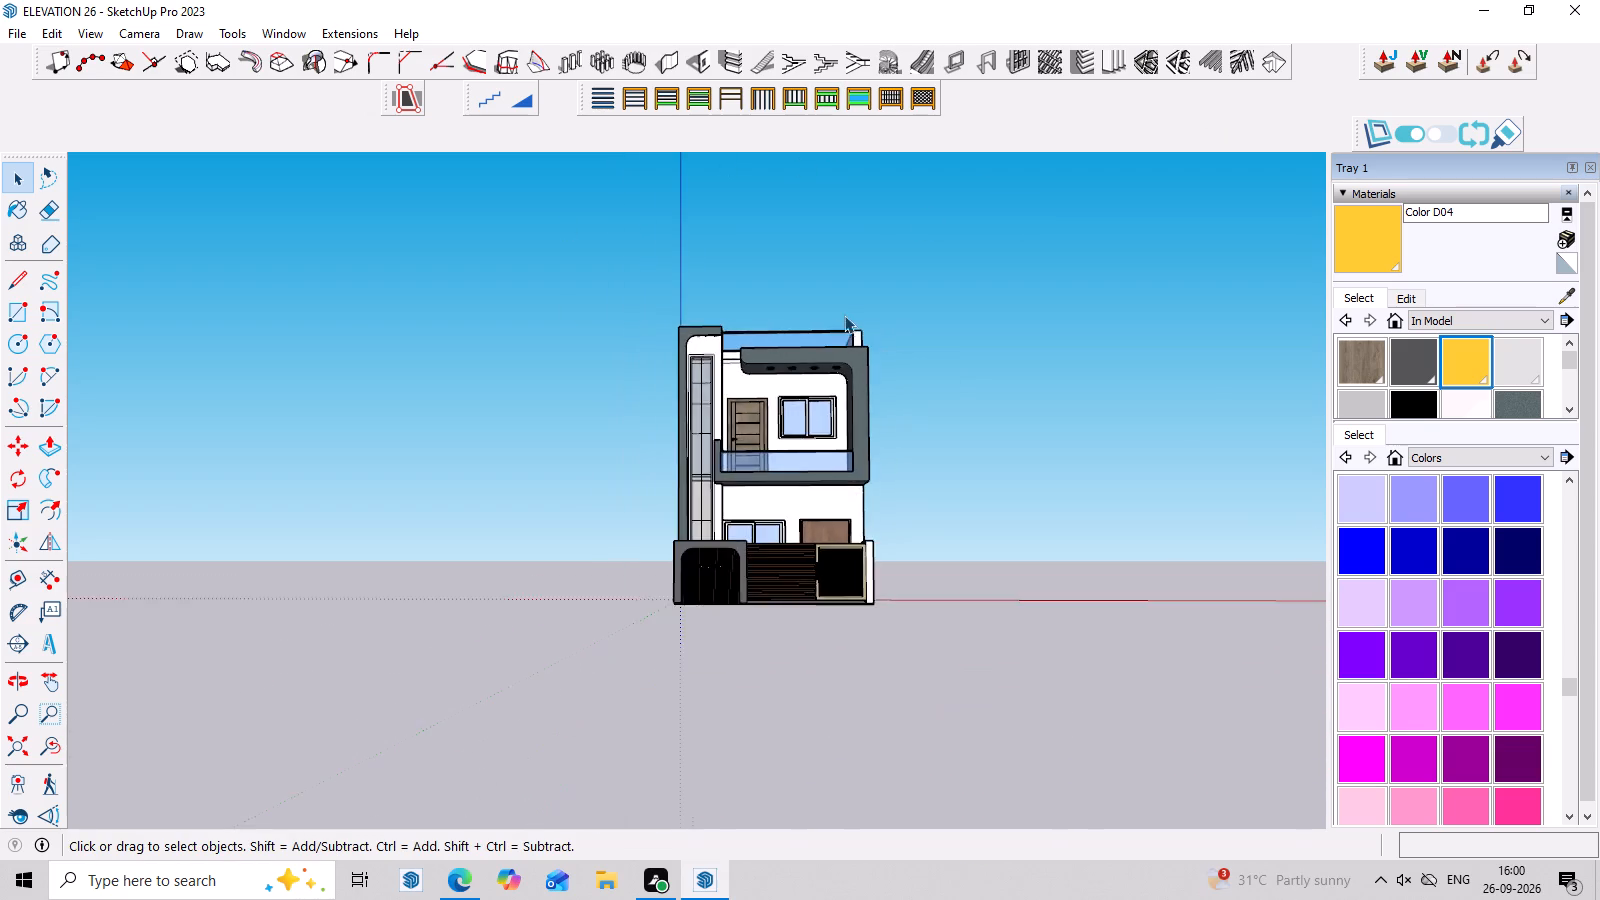
pyautogui.scroll(-2, 844, 315)
pyautogui.scroll(7, 1198, 387)
pyautogui.scroll(2, 1145, 323)
pyautogui.scroll(-3, 1096, 307)
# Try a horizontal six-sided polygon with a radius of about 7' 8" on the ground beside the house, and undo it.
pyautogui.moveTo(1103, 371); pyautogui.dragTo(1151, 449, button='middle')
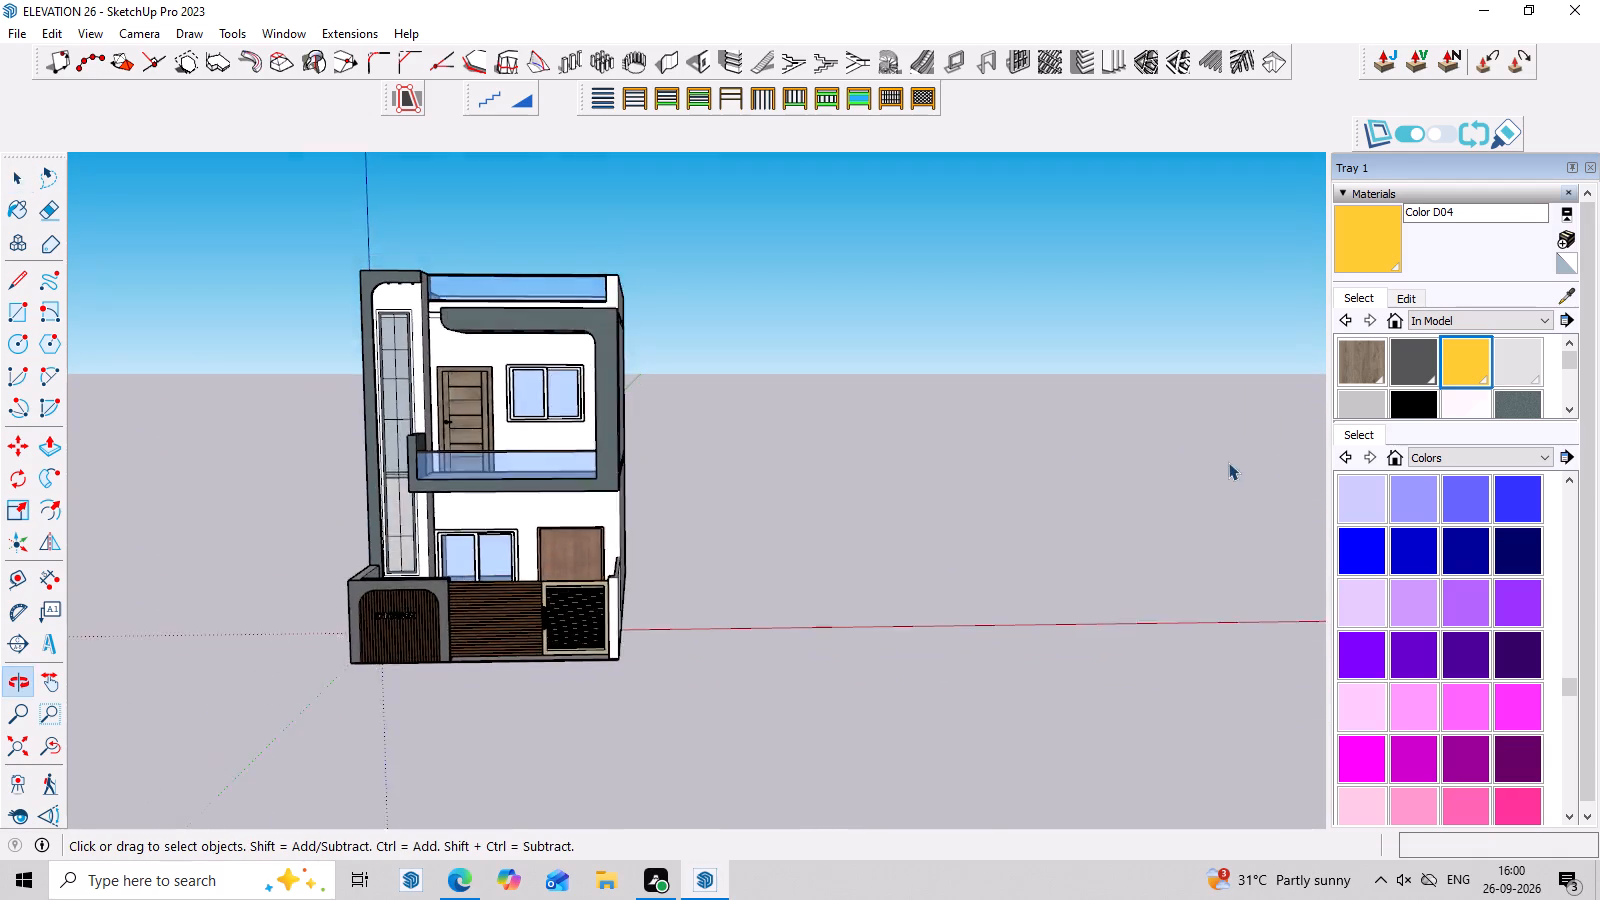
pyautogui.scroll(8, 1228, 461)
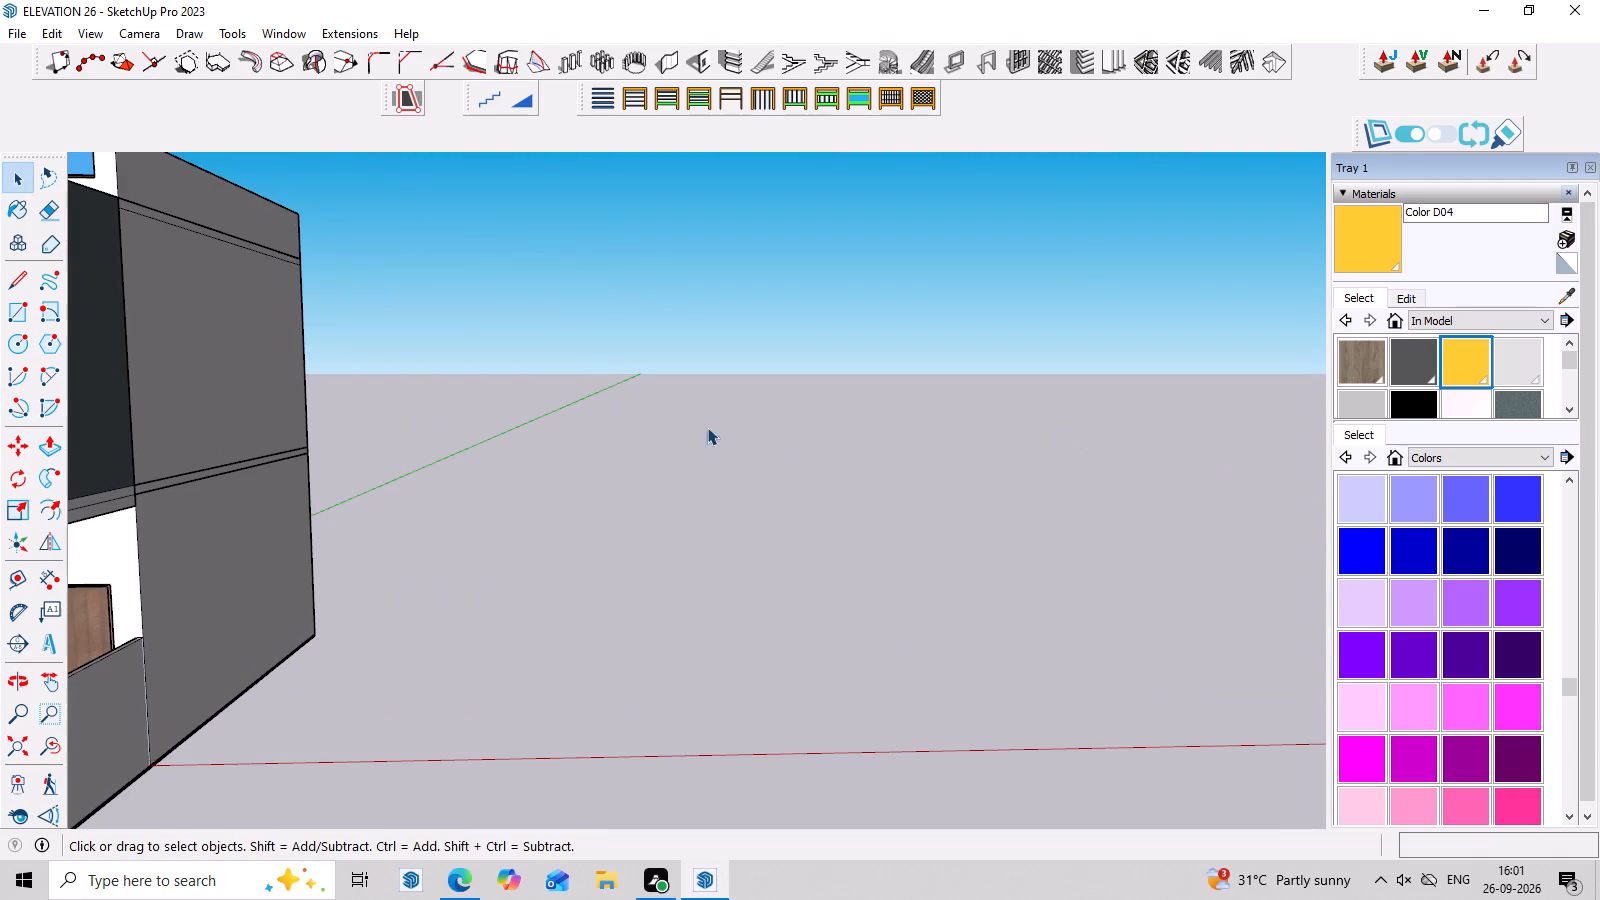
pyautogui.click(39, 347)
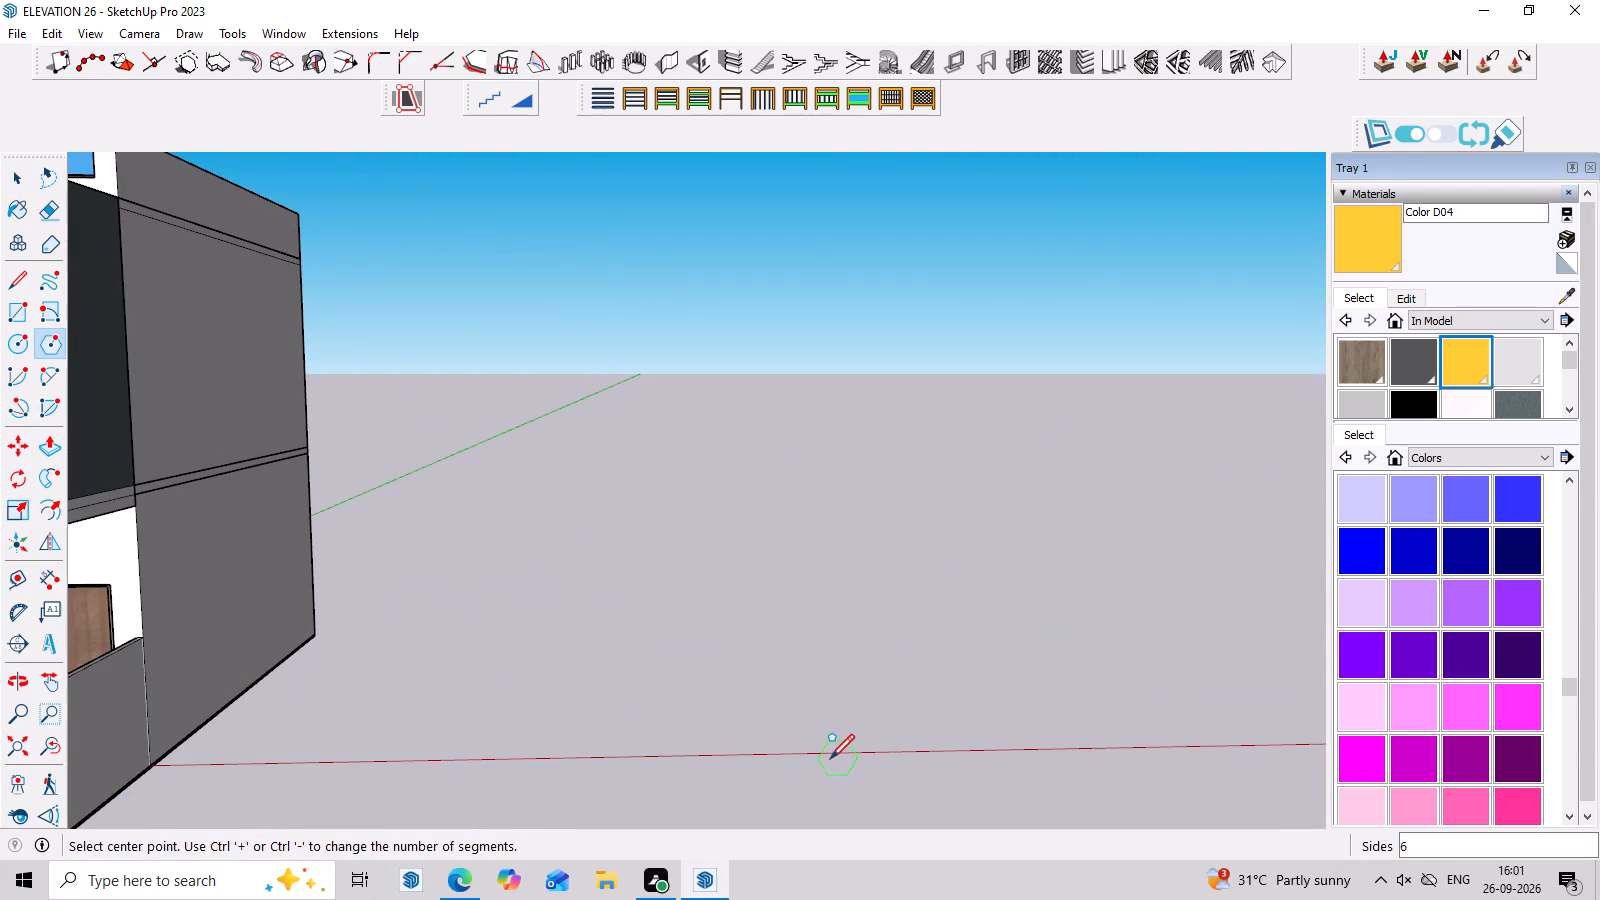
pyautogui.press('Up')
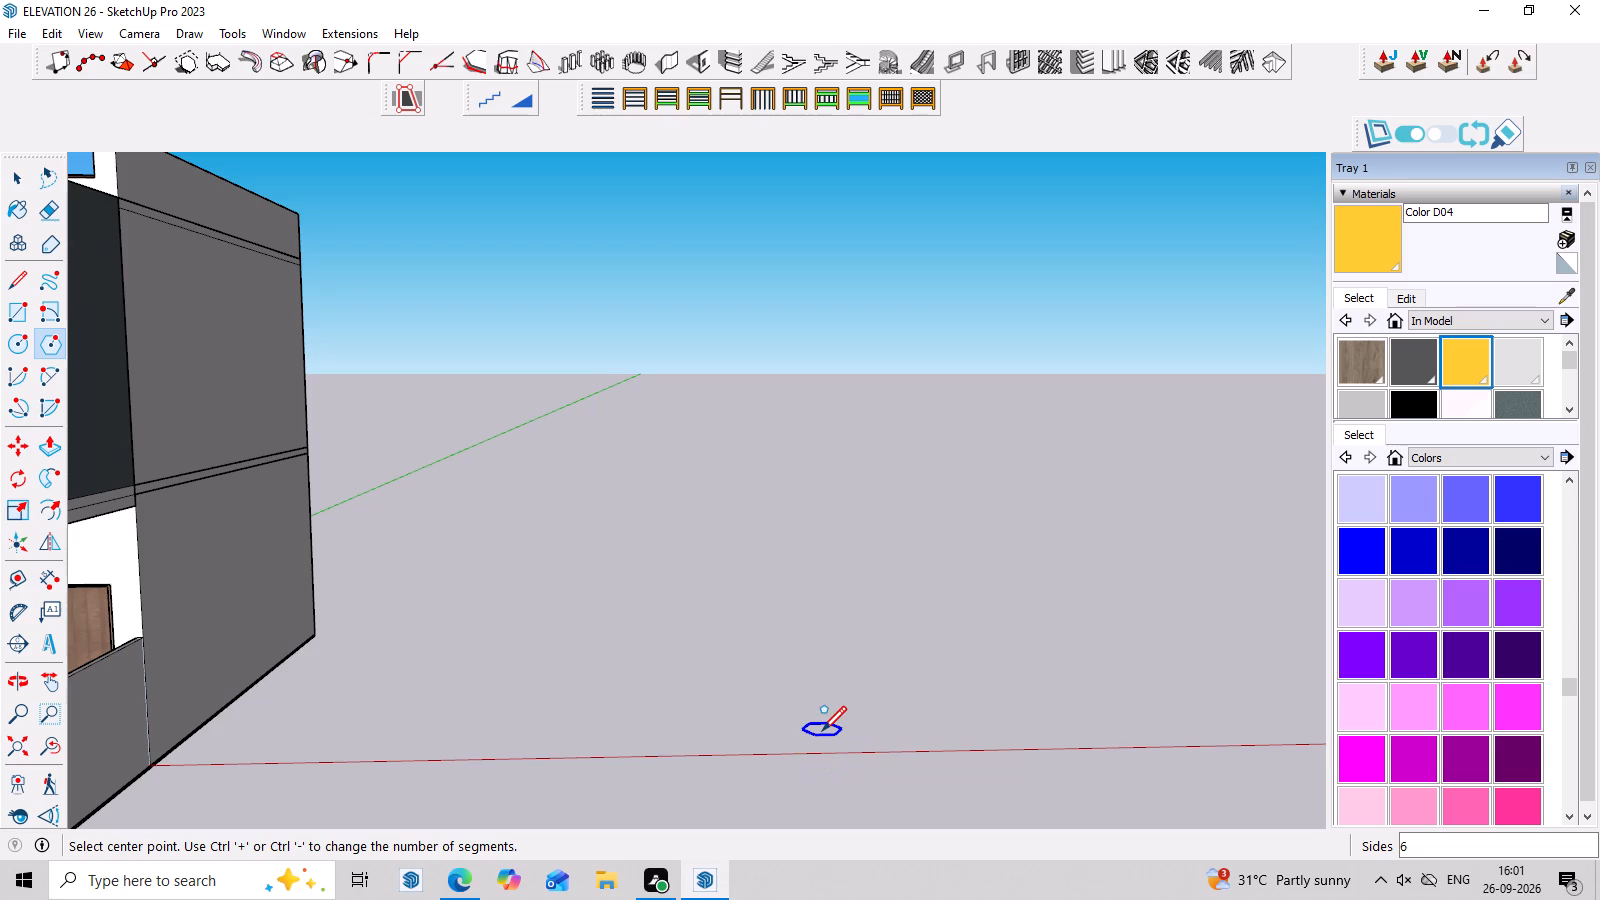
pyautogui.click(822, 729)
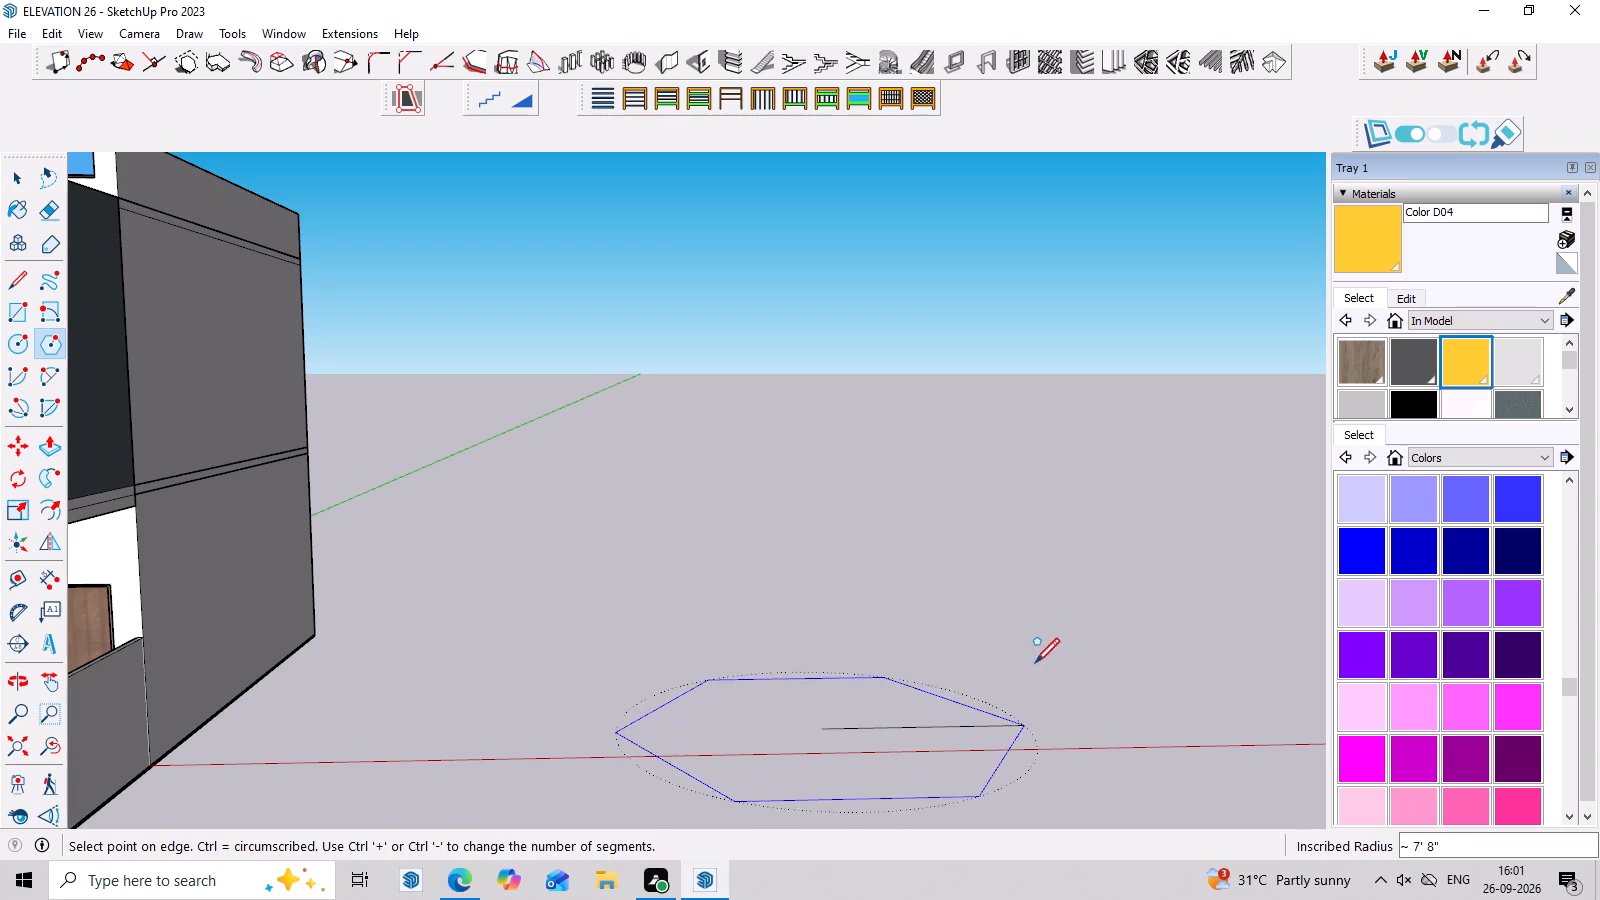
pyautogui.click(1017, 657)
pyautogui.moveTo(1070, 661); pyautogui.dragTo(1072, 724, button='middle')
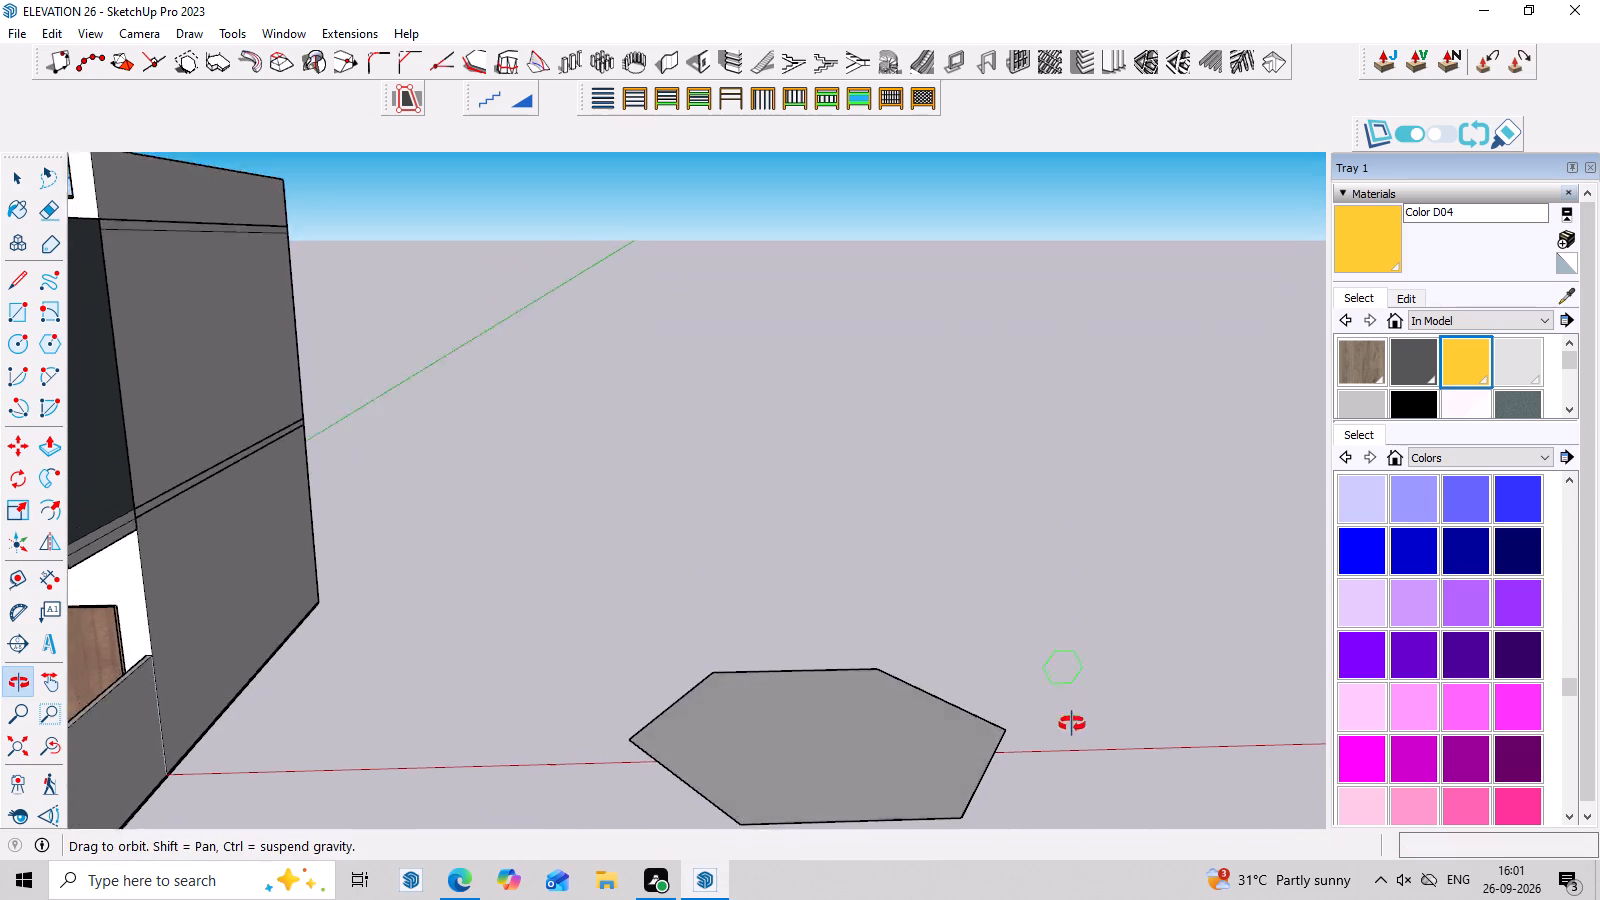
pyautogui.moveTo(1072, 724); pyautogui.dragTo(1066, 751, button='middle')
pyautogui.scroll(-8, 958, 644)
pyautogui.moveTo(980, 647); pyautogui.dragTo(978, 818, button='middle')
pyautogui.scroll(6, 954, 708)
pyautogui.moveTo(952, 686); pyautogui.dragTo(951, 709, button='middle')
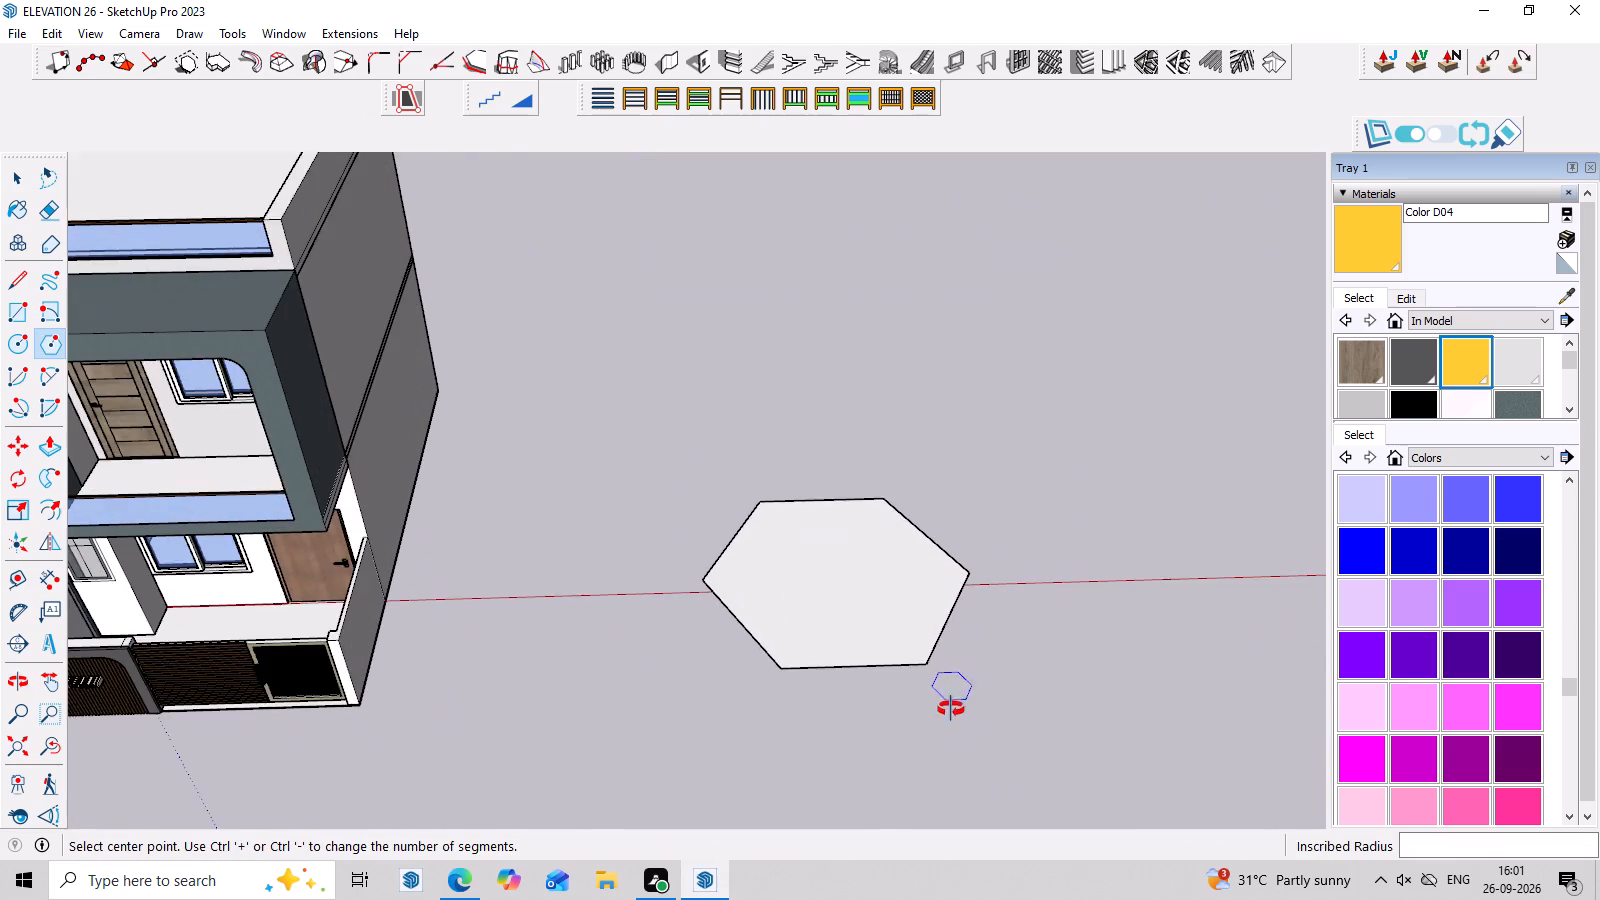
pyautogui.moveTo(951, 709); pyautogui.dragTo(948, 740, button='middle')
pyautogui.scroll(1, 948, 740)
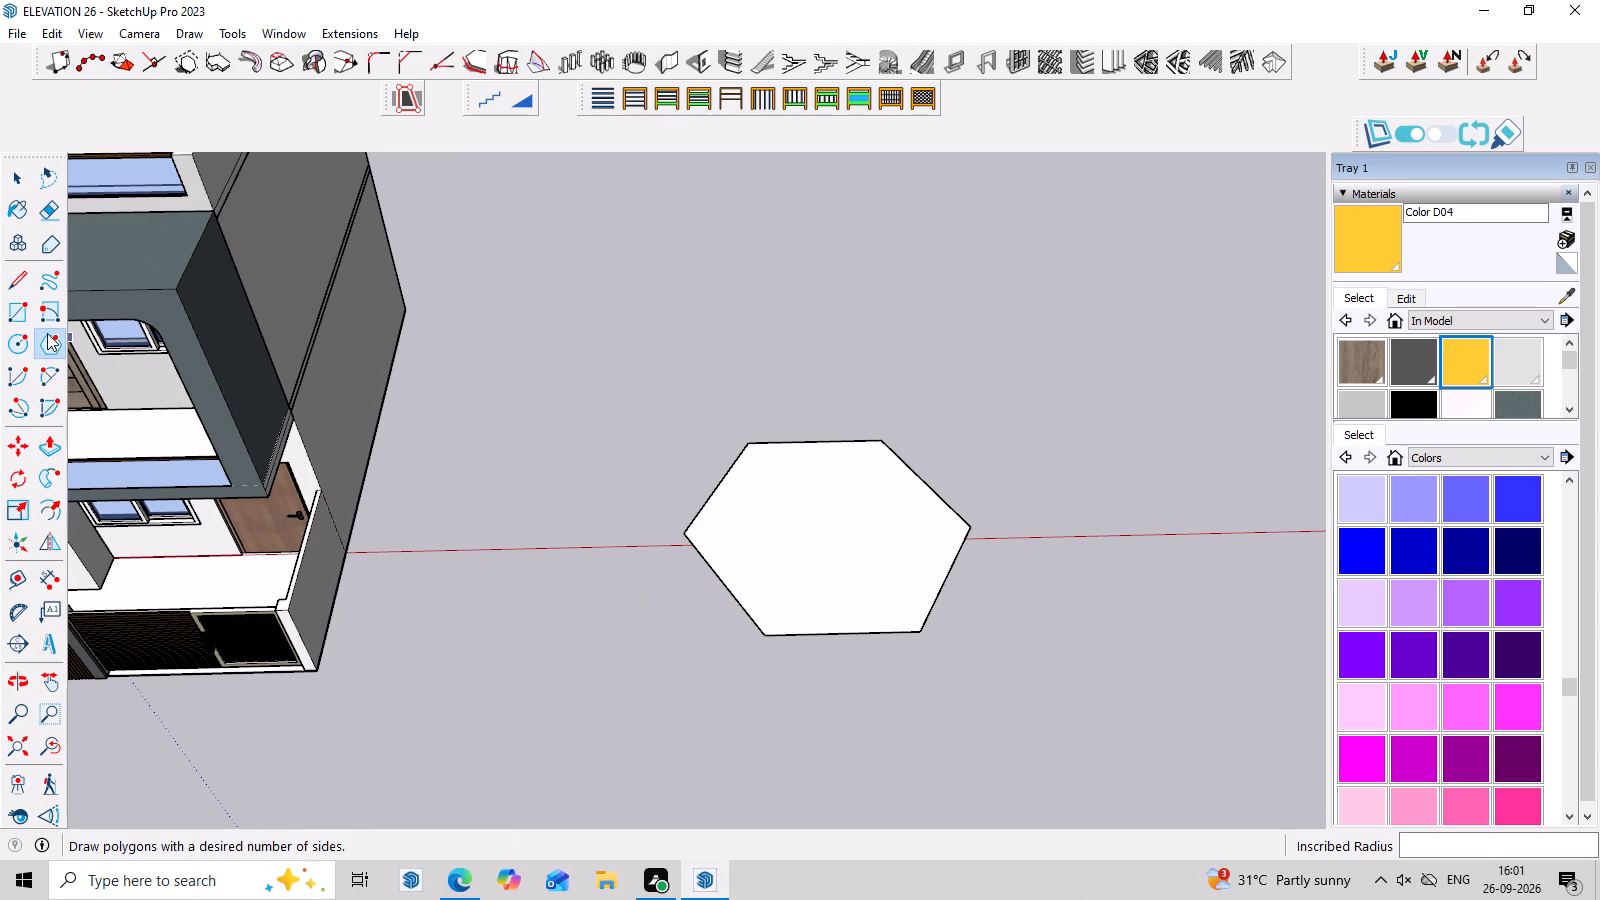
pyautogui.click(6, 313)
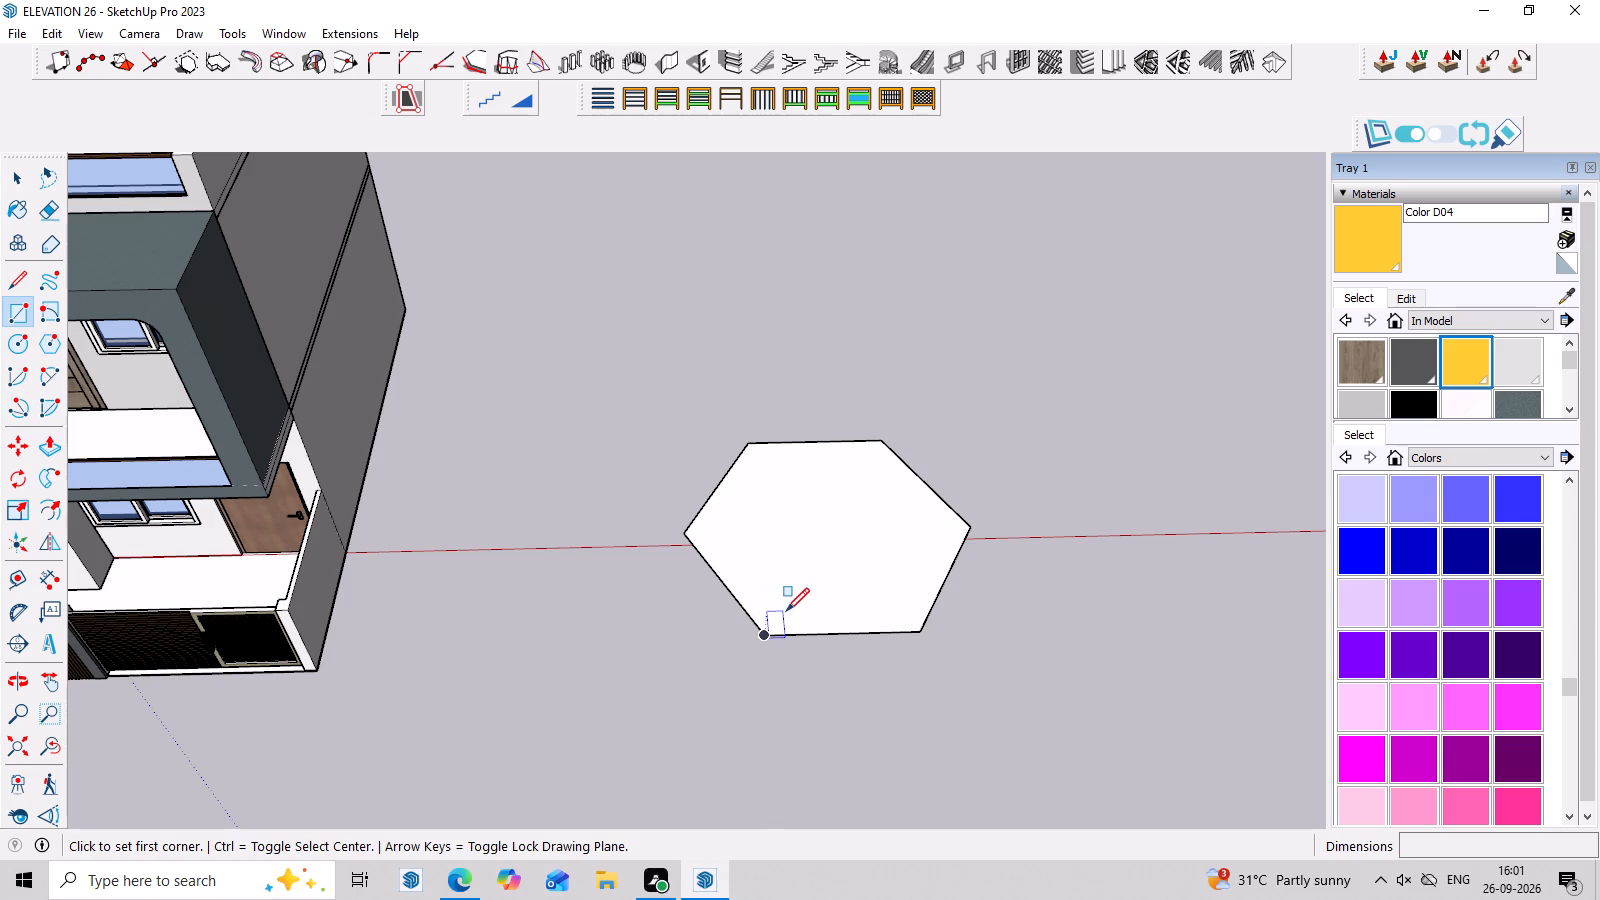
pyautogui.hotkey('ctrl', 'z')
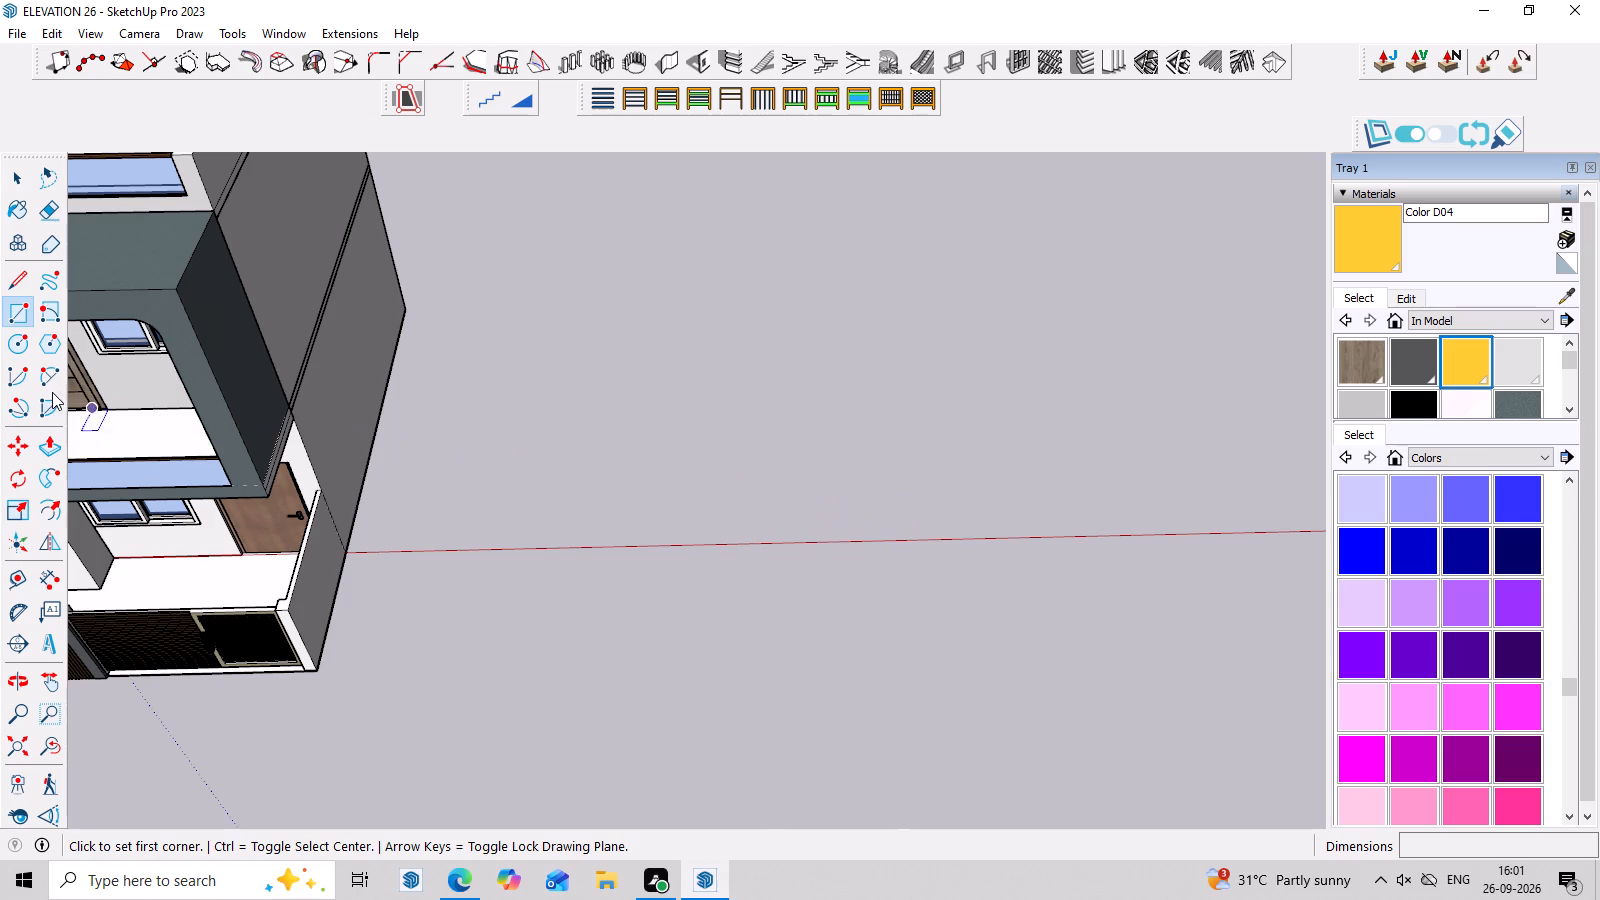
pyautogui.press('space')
# Draw a horizontal 8-sided polygon with an inscribed radius of about 10' 8" on the ground beside the house.
pyautogui.click(52, 345)
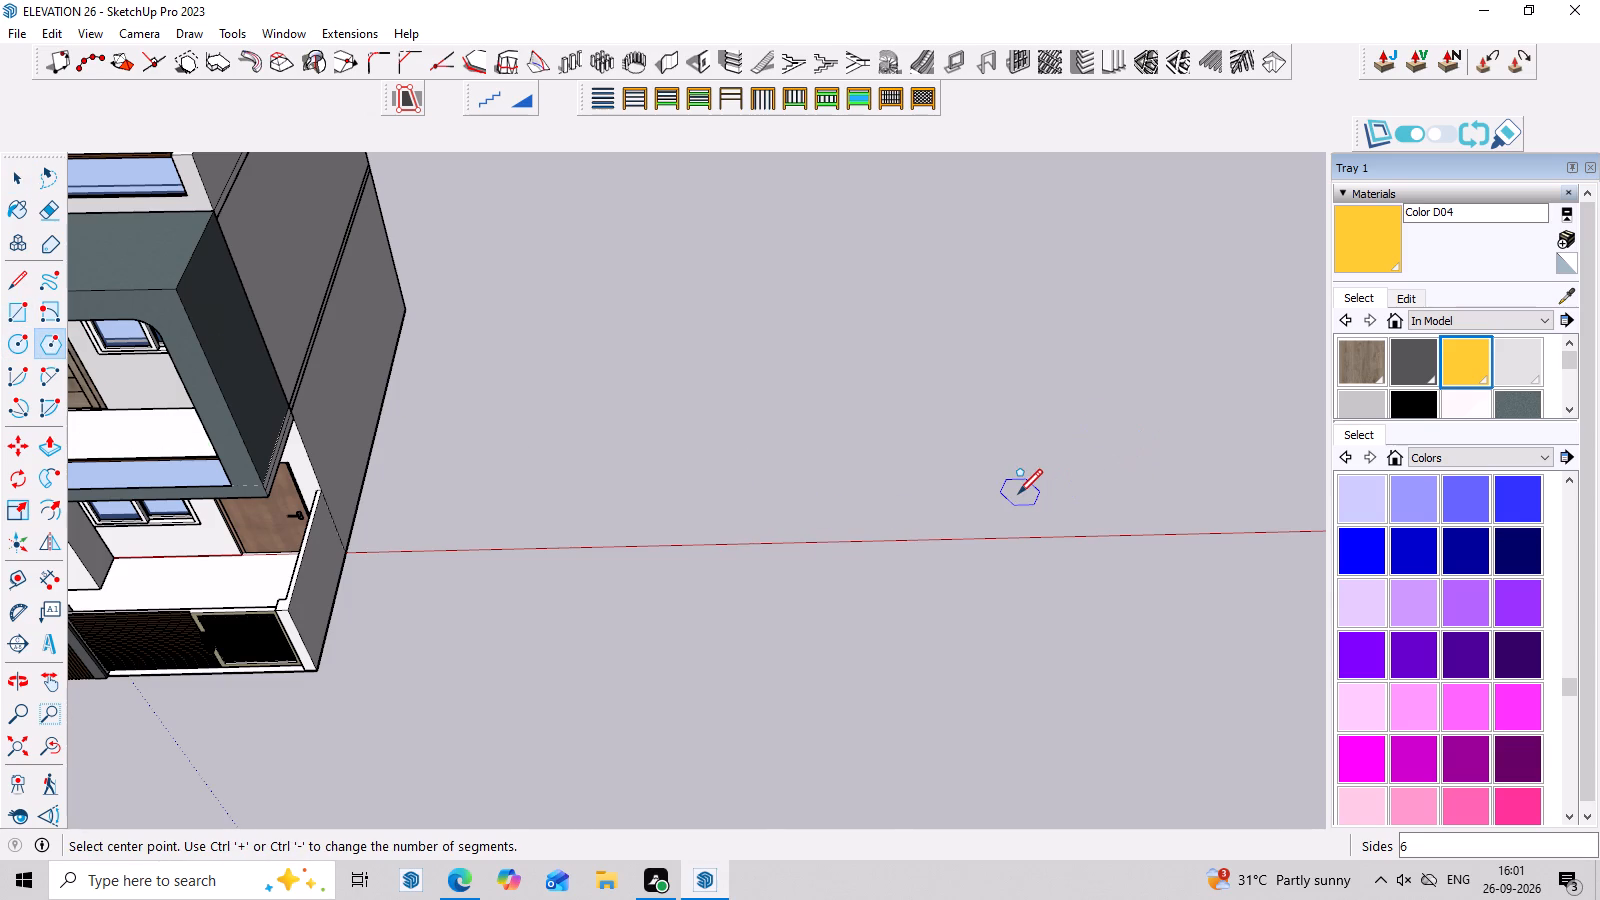
pyautogui.press('8')
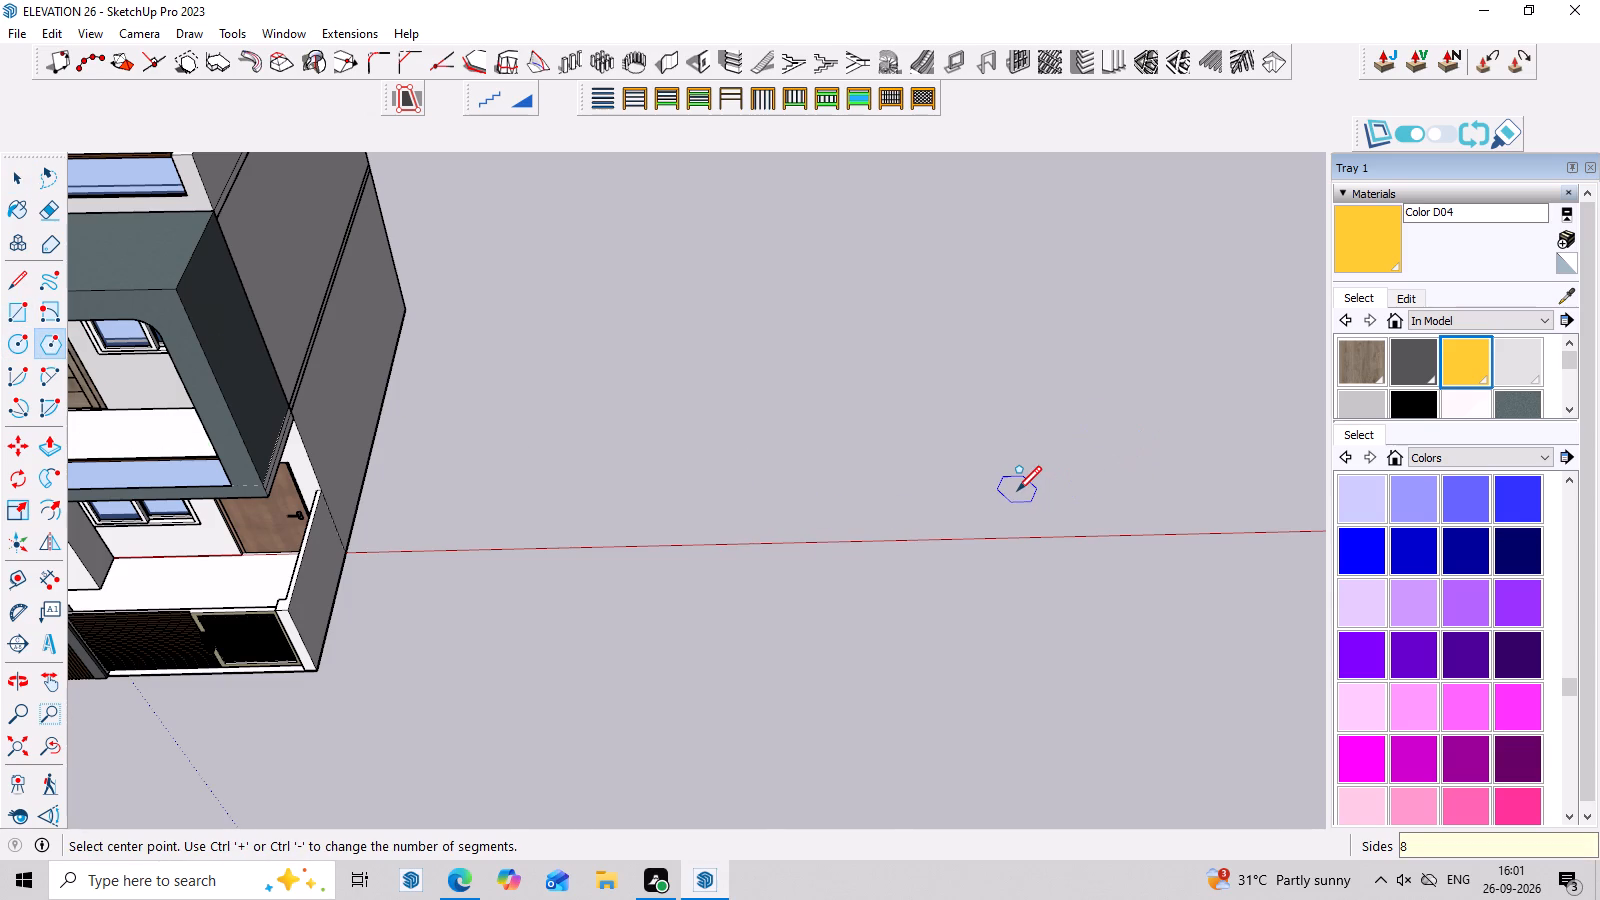
pyautogui.press('Return')
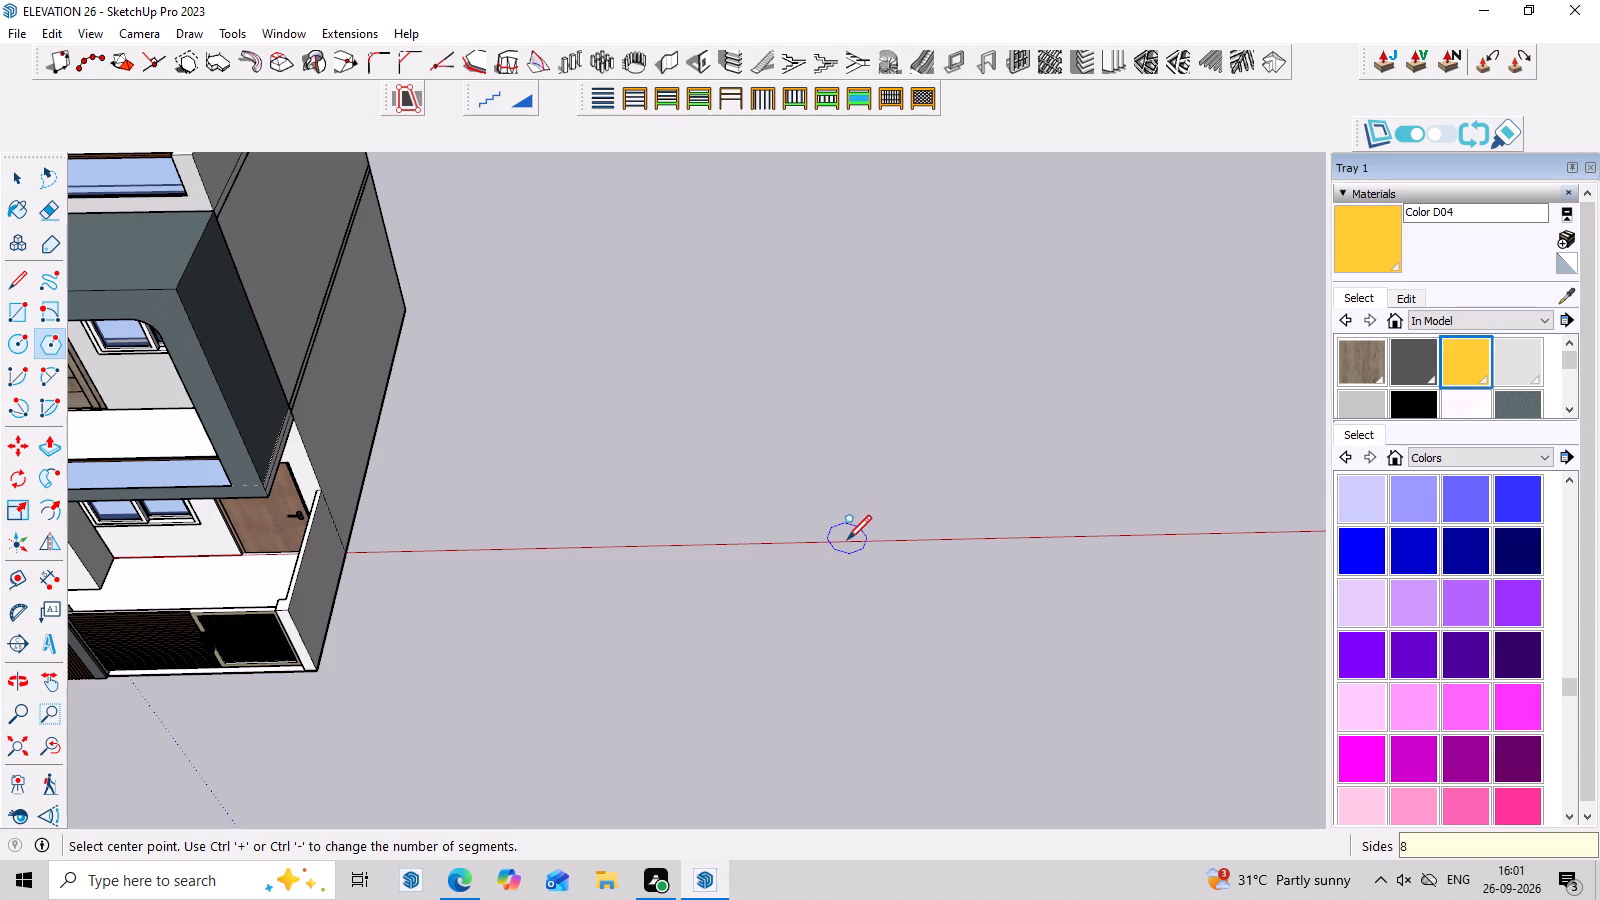
pyautogui.click(851, 490)
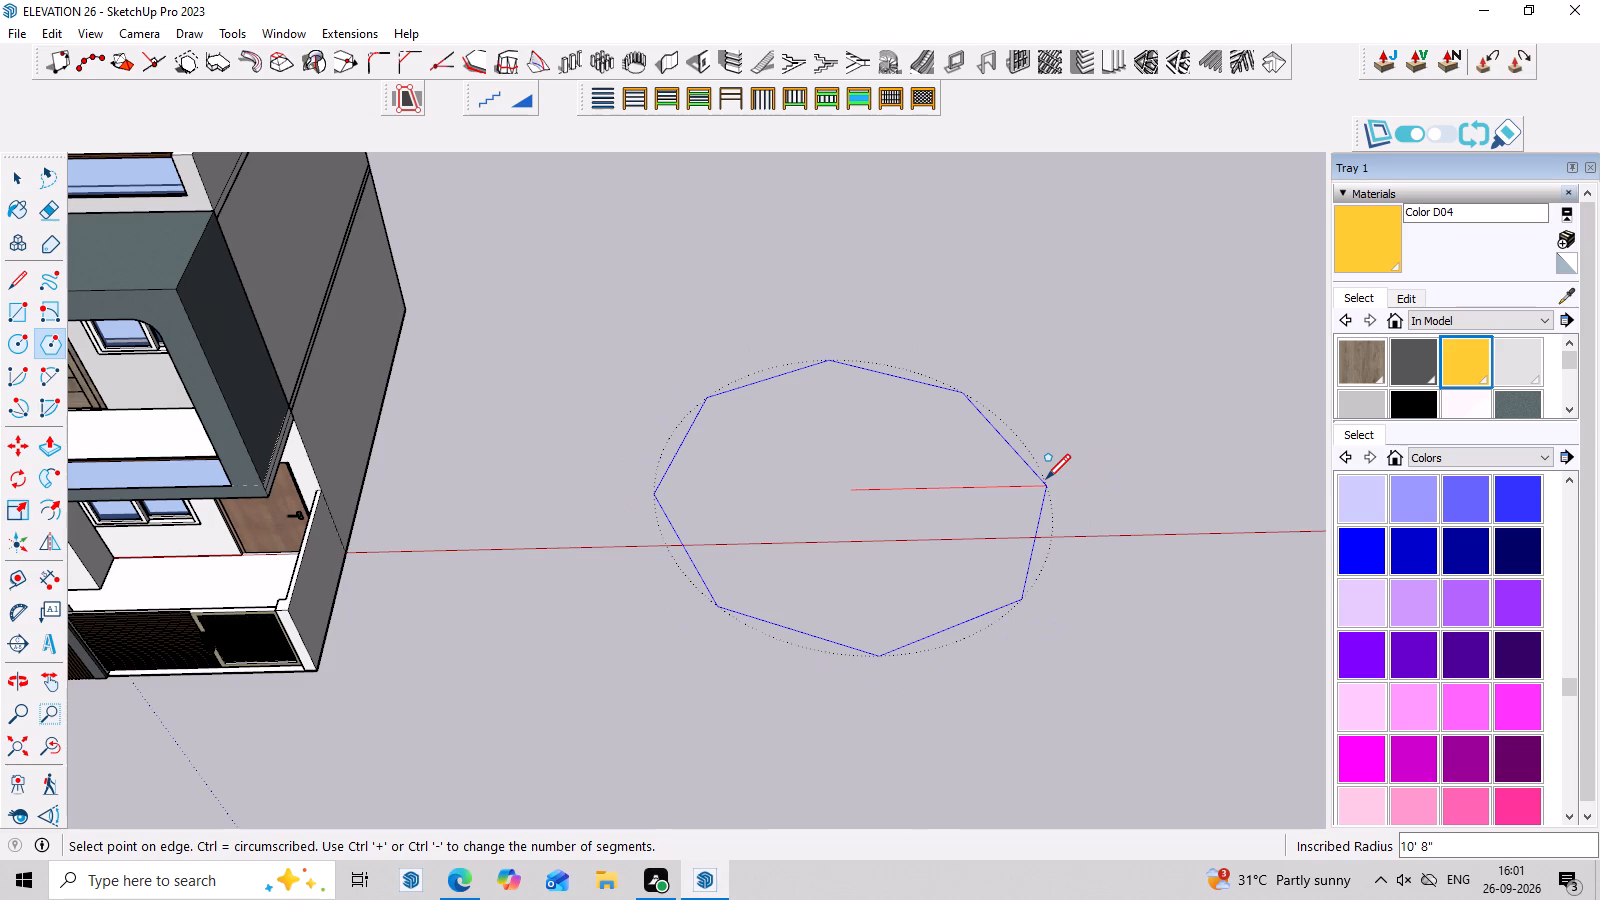
pyautogui.click(1046, 477)
pyautogui.moveTo(1195, 489); pyautogui.dragTo(1166, 378, button='middle')
pyautogui.scroll(3, 1073, 424)
pyautogui.scroll(-3, 1073, 424)
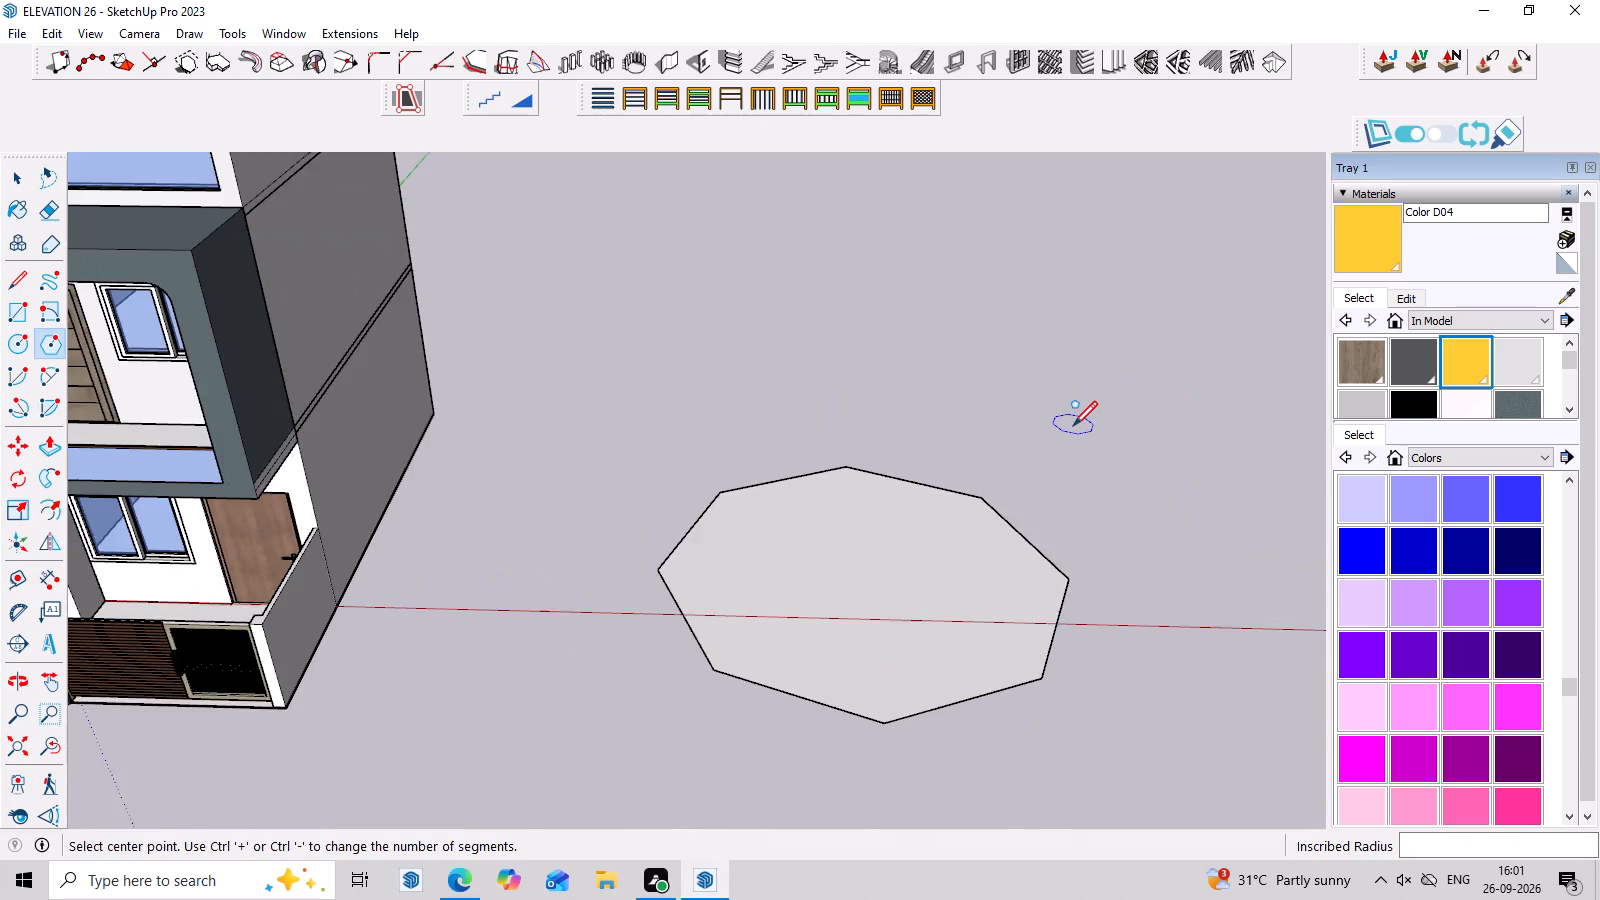
pyautogui.moveTo(1087, 493); pyautogui.dragTo(1094, 552, button='middle')
pyautogui.scroll(3, 1120, 588)
pyautogui.press('Escape')
# Draw a vertical rectangle about 15' 1" by 13' 9" standing across two front corners of the octagon, parallel to the house front.
pyautogui.moveTo(1126, 576); pyautogui.dragTo(1131, 554, button='middle')
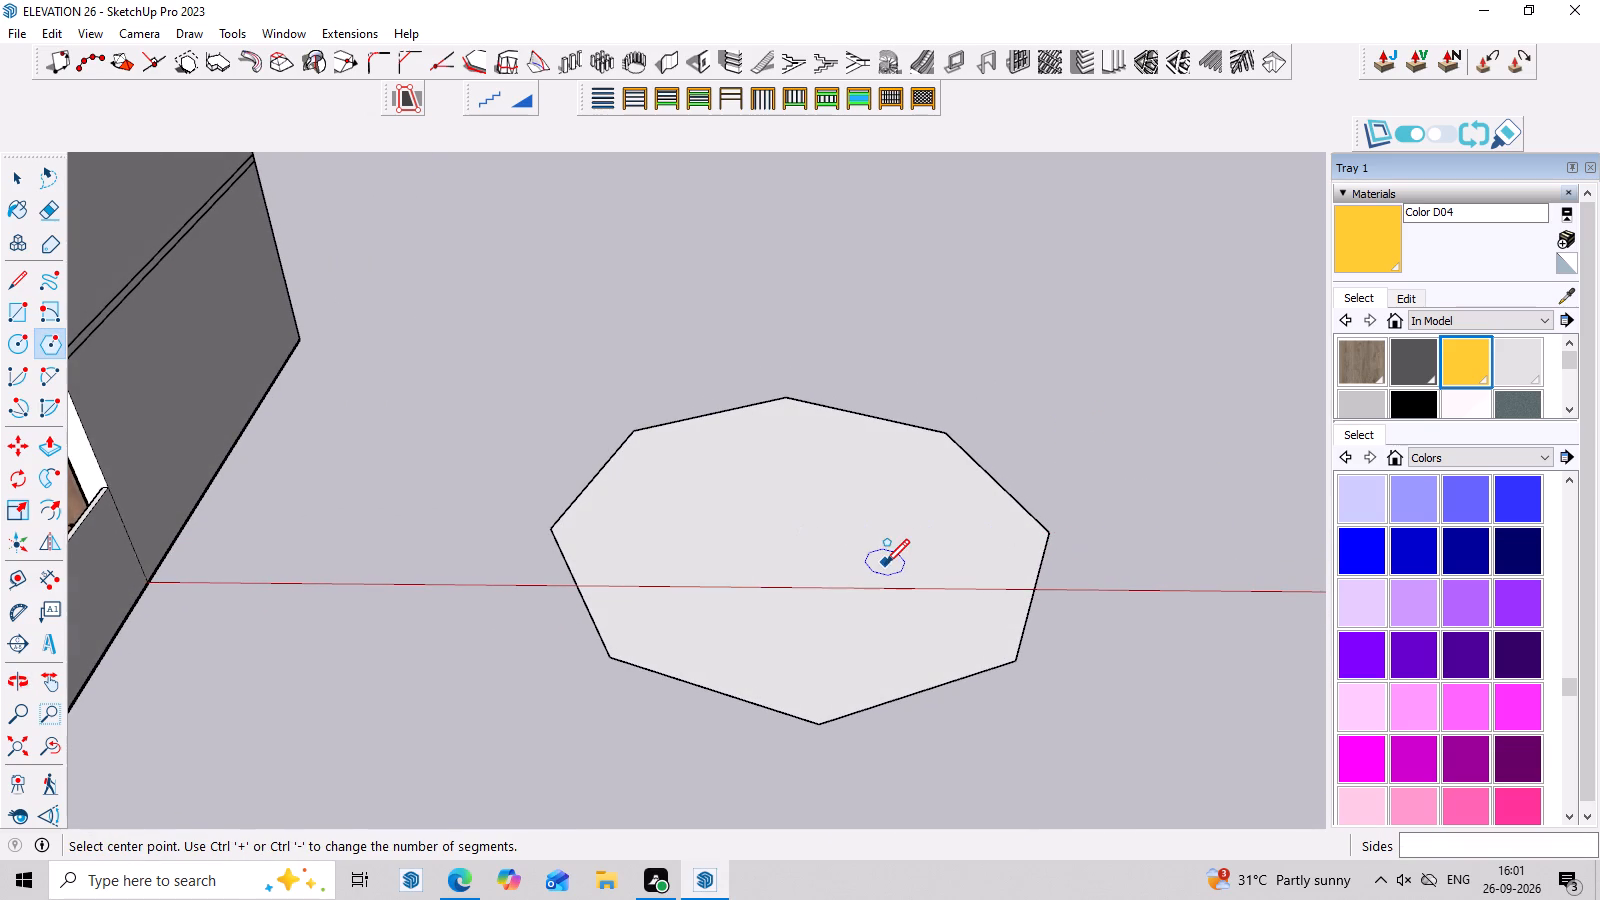
pyautogui.press('r')
pyautogui.click(605, 654)
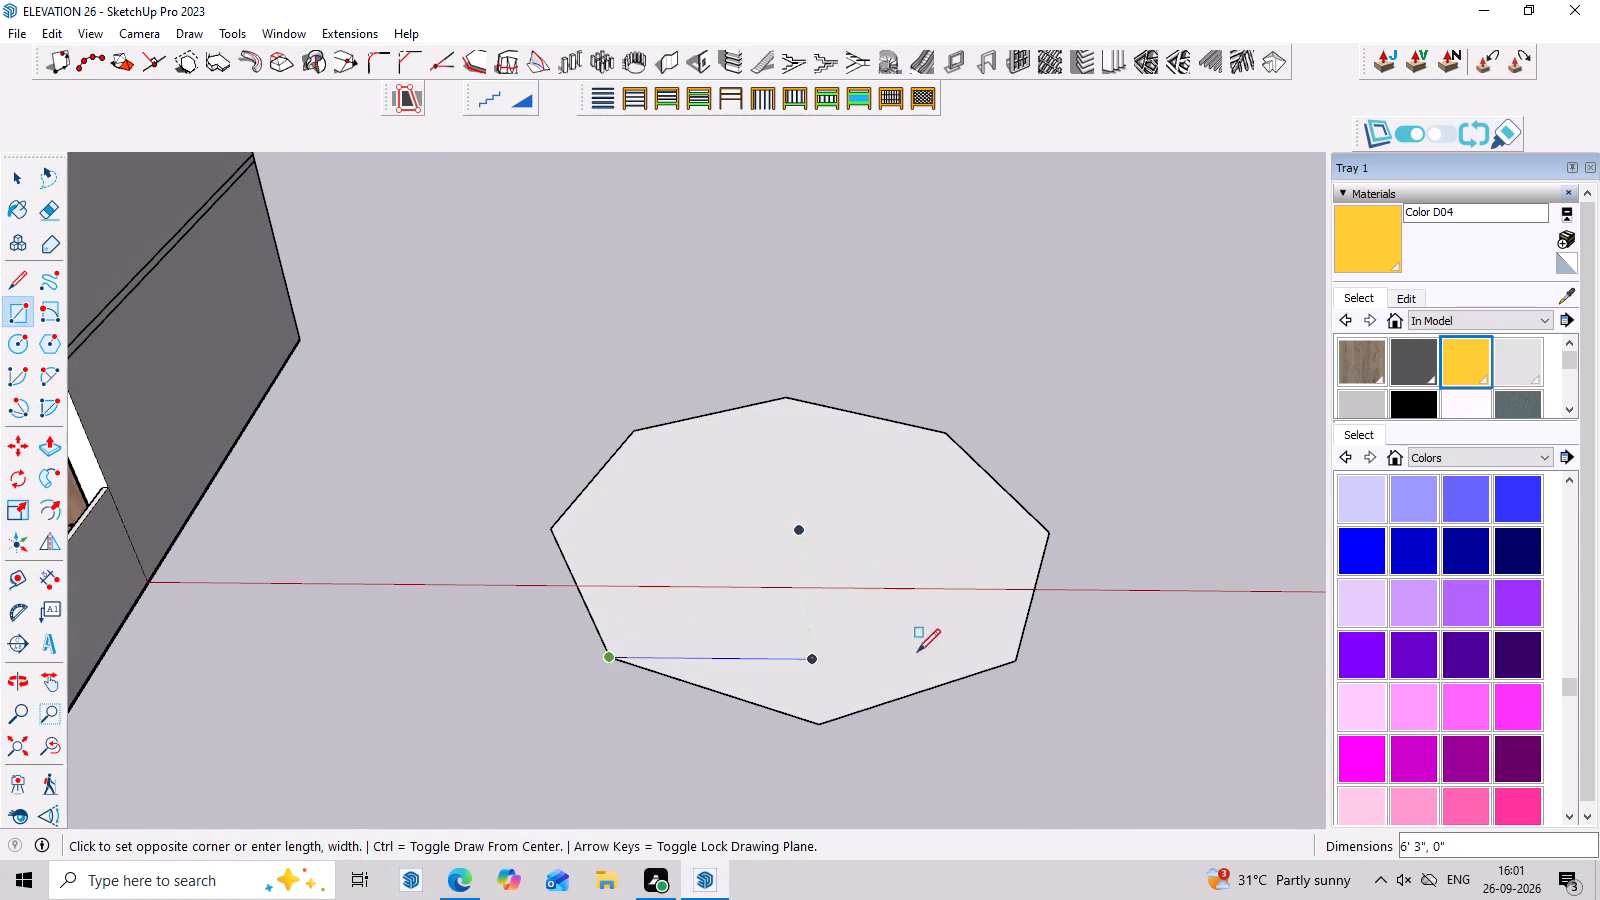
pyautogui.click(1013, 655)
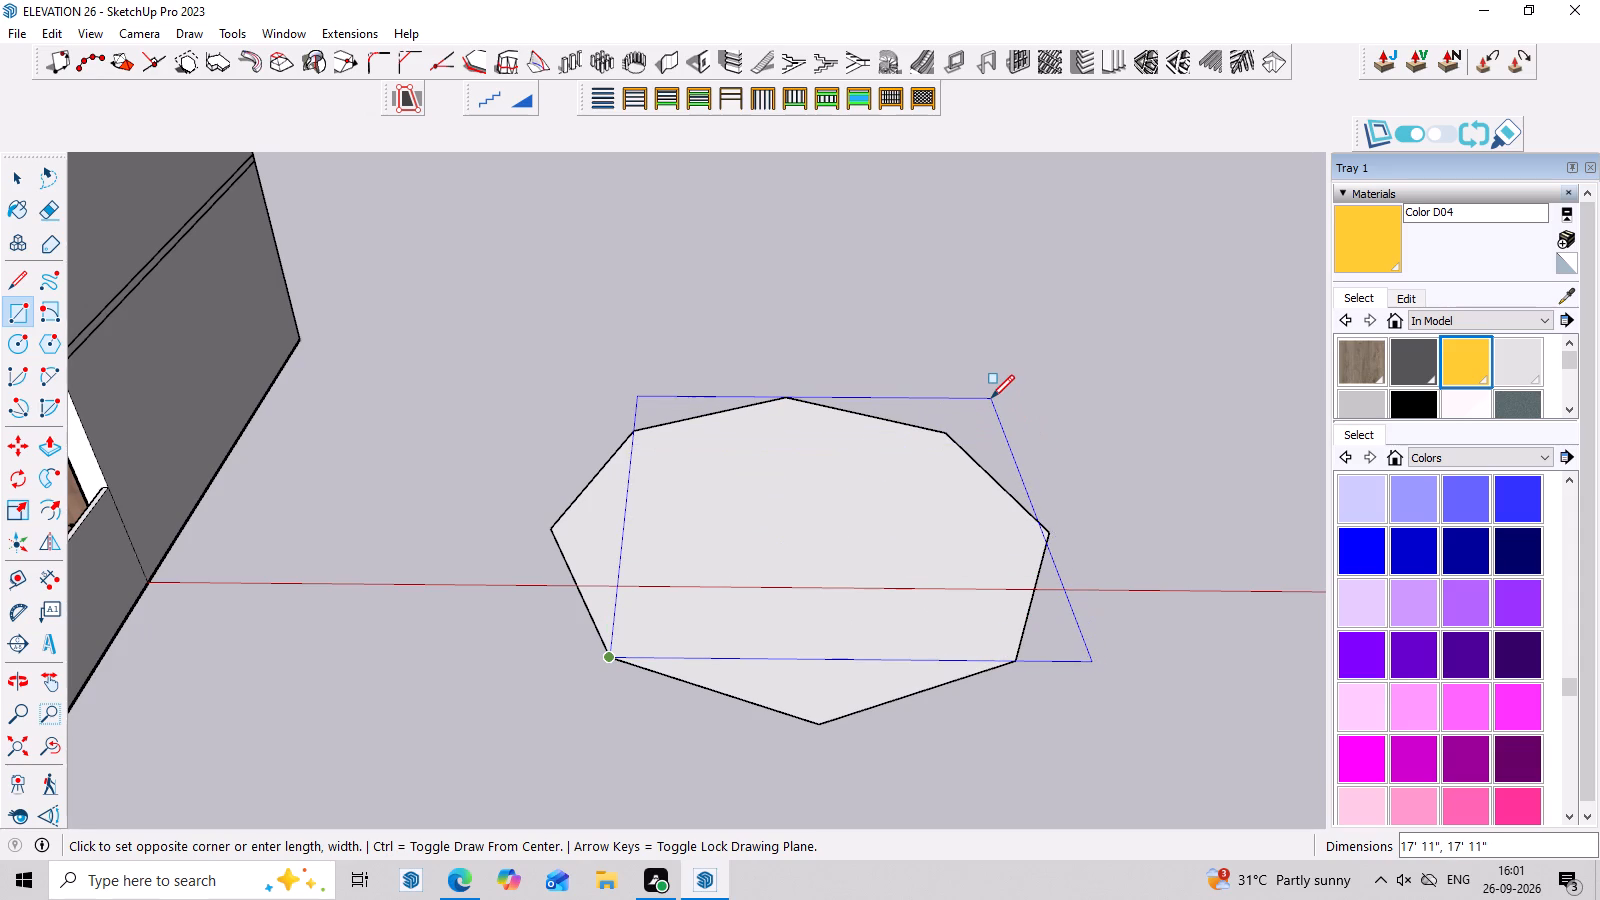
pyautogui.press('Up')
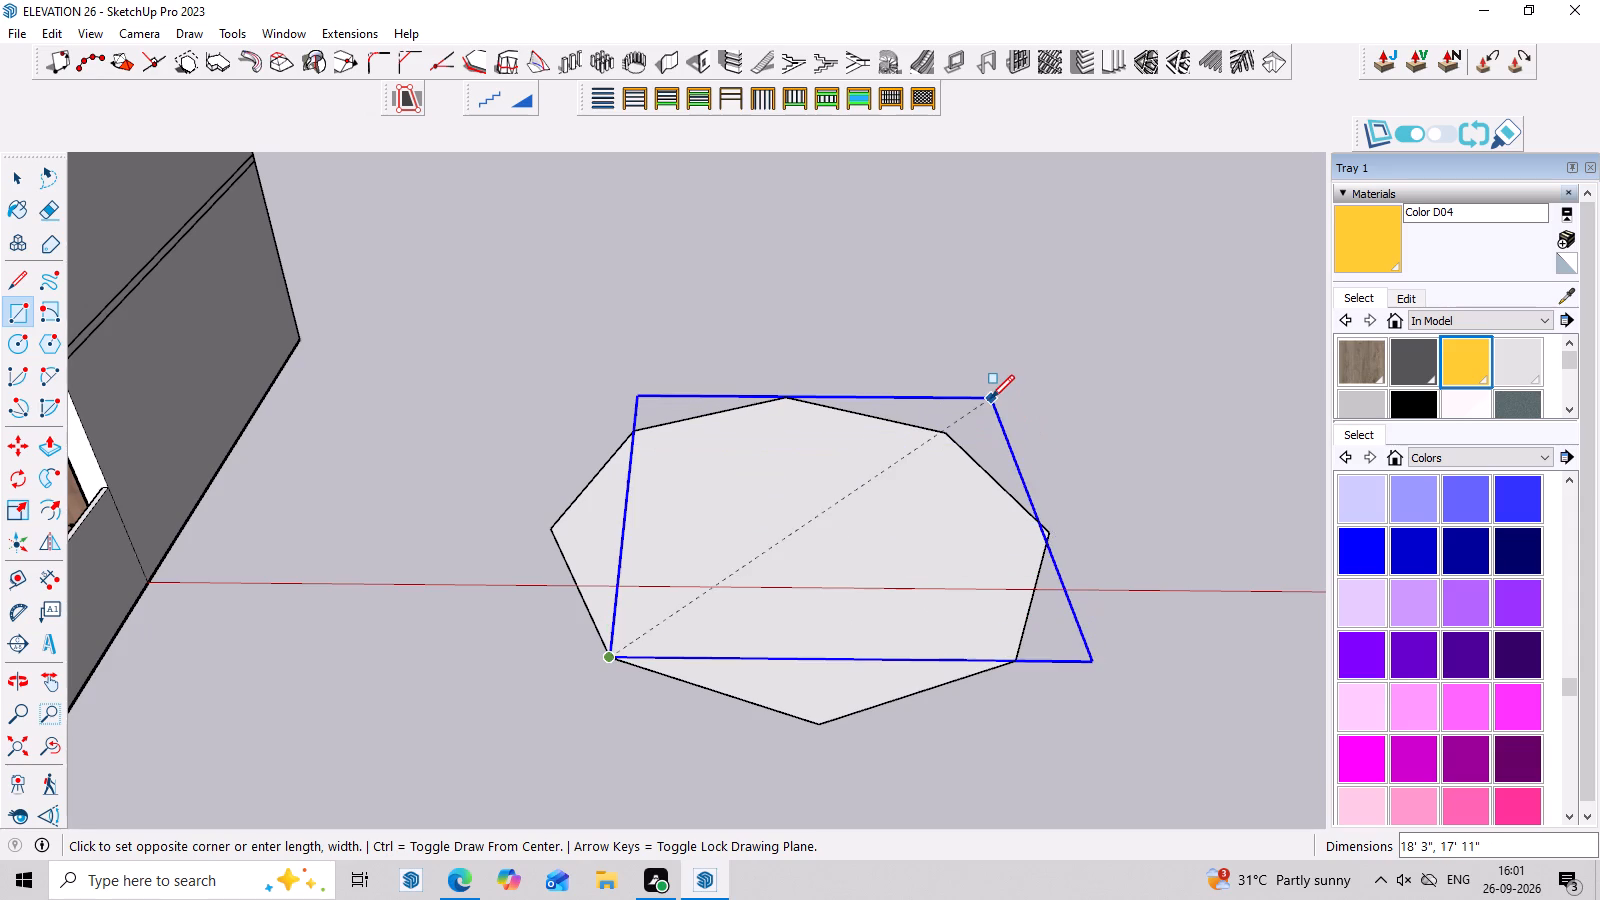
pyautogui.press('Down')
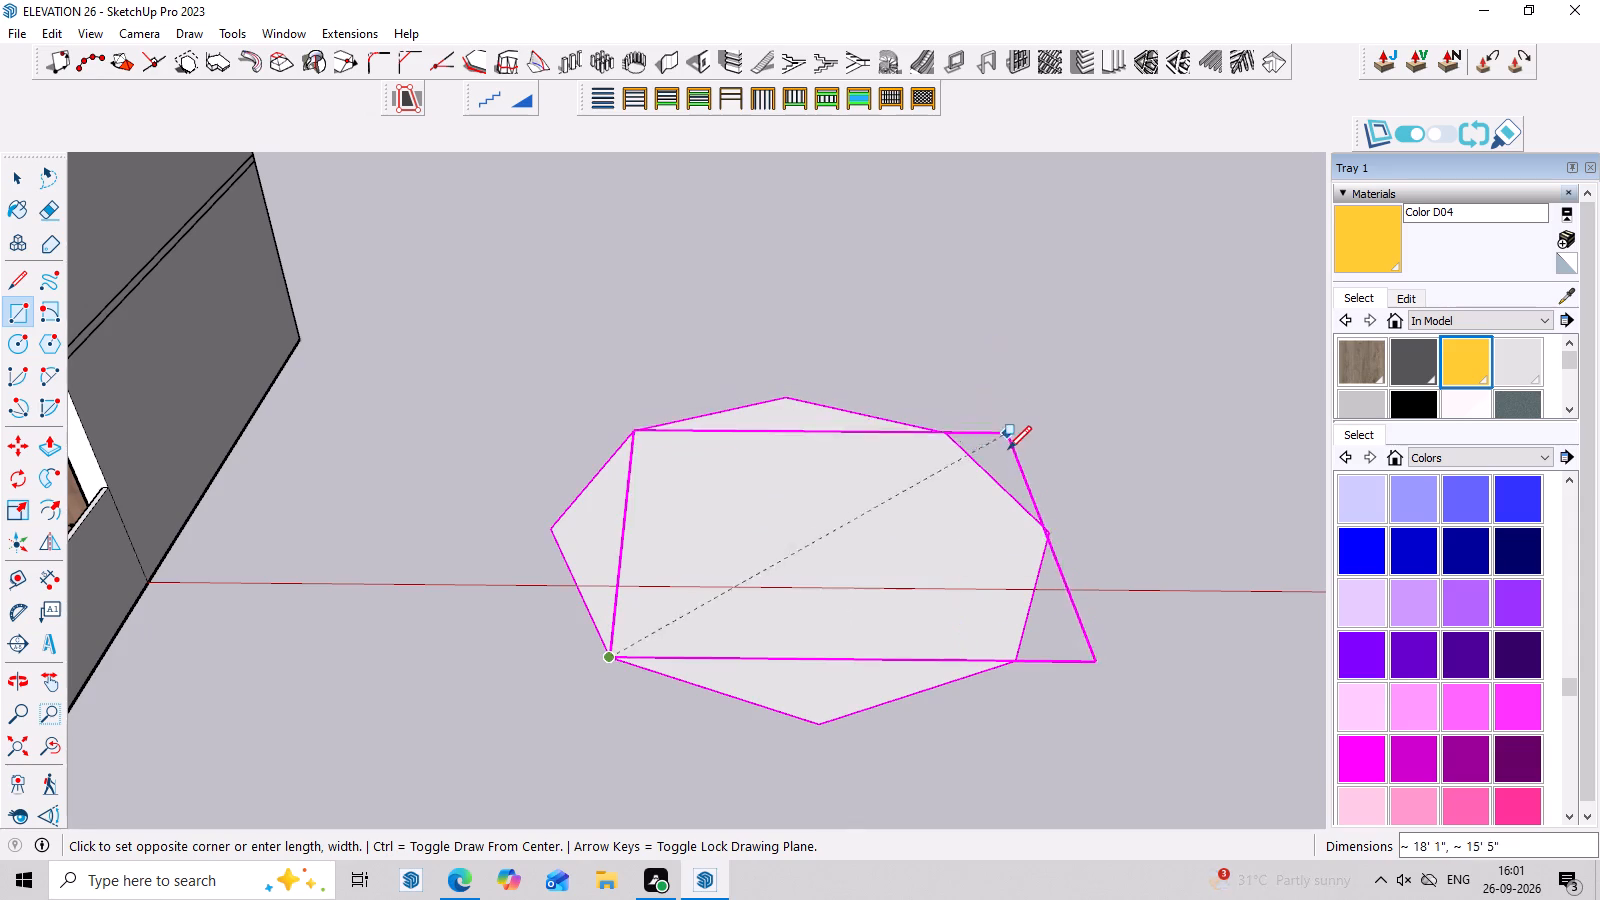
pyautogui.press('Right')
pyautogui.scroll(-3, 1128, 459)
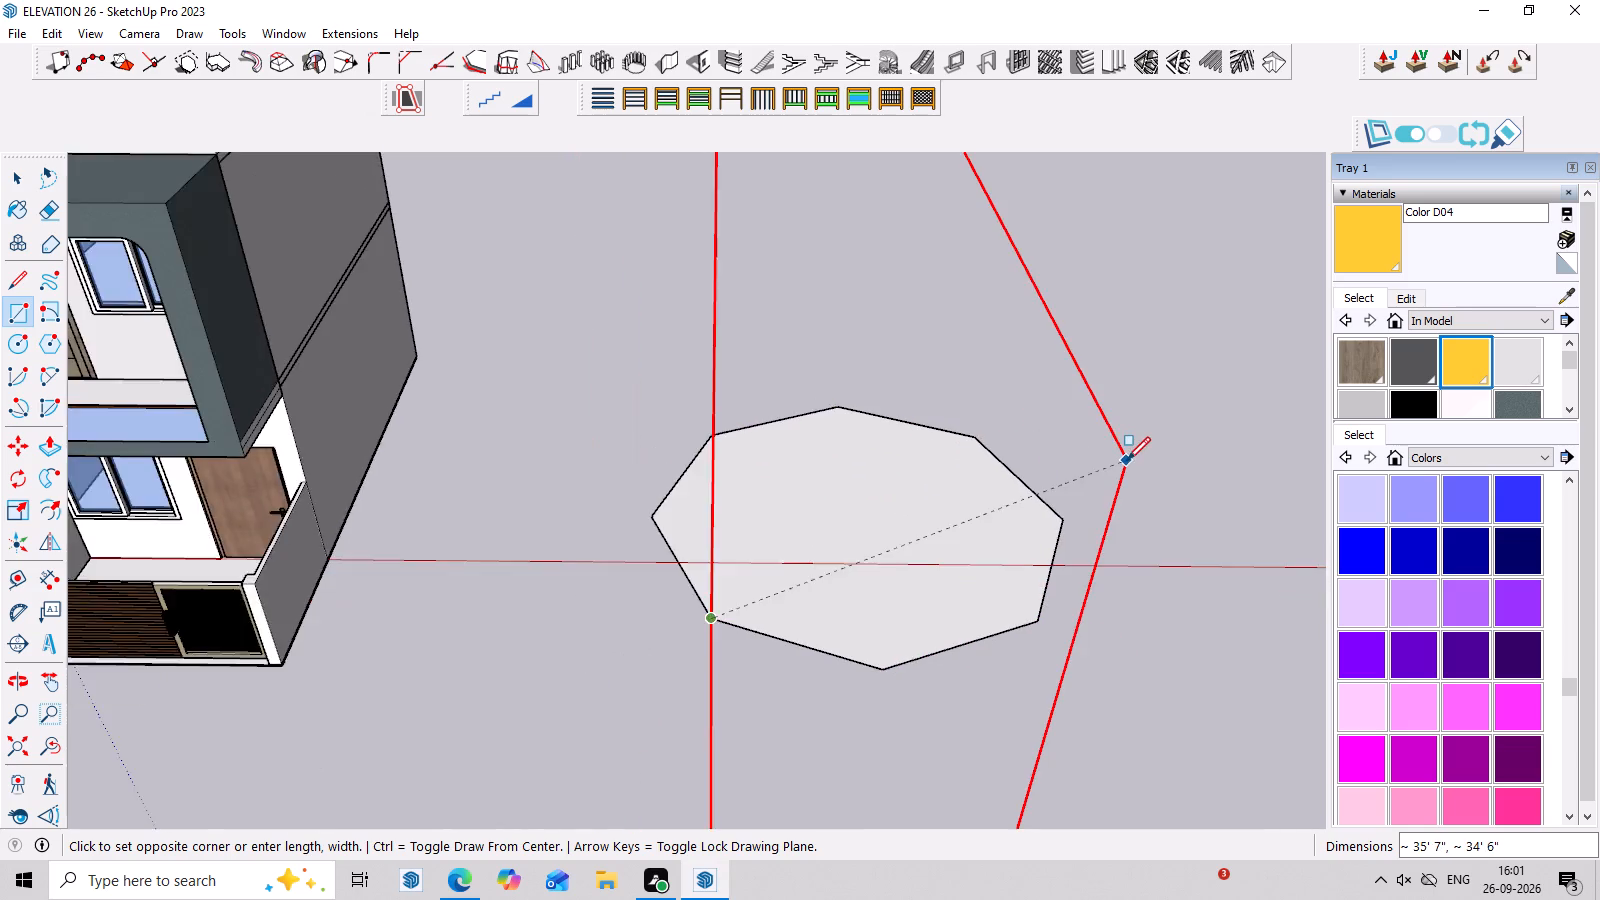
pyautogui.scroll(-5, 1127, 460)
pyautogui.press('Left')
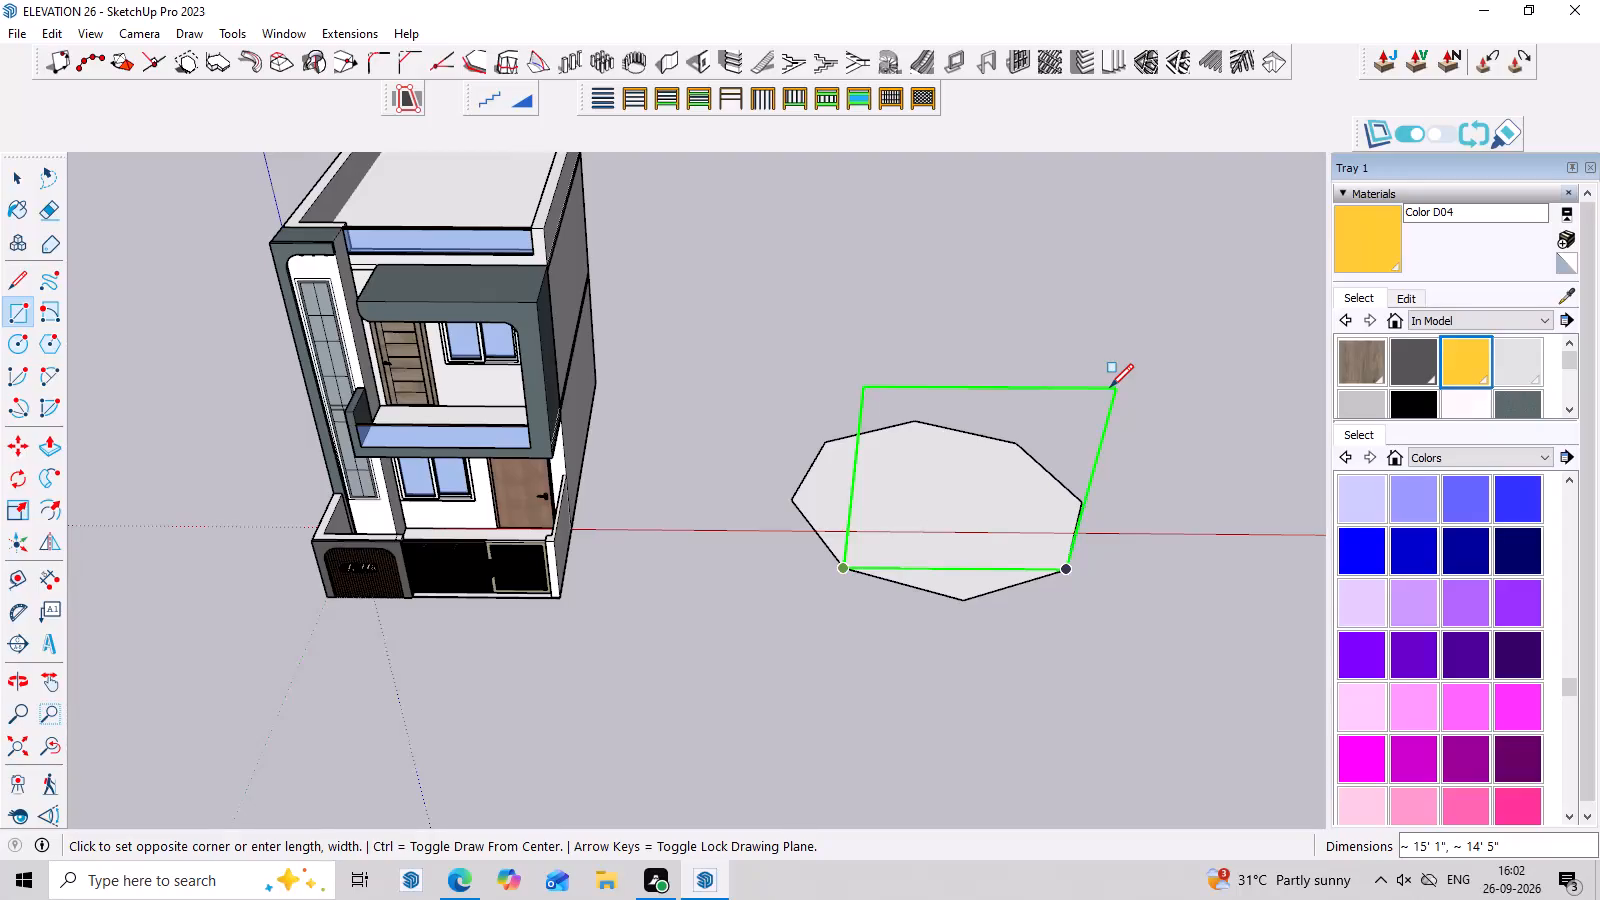
pyautogui.moveTo(1090, 452); pyautogui.dragTo(1031, 440, button='middle')
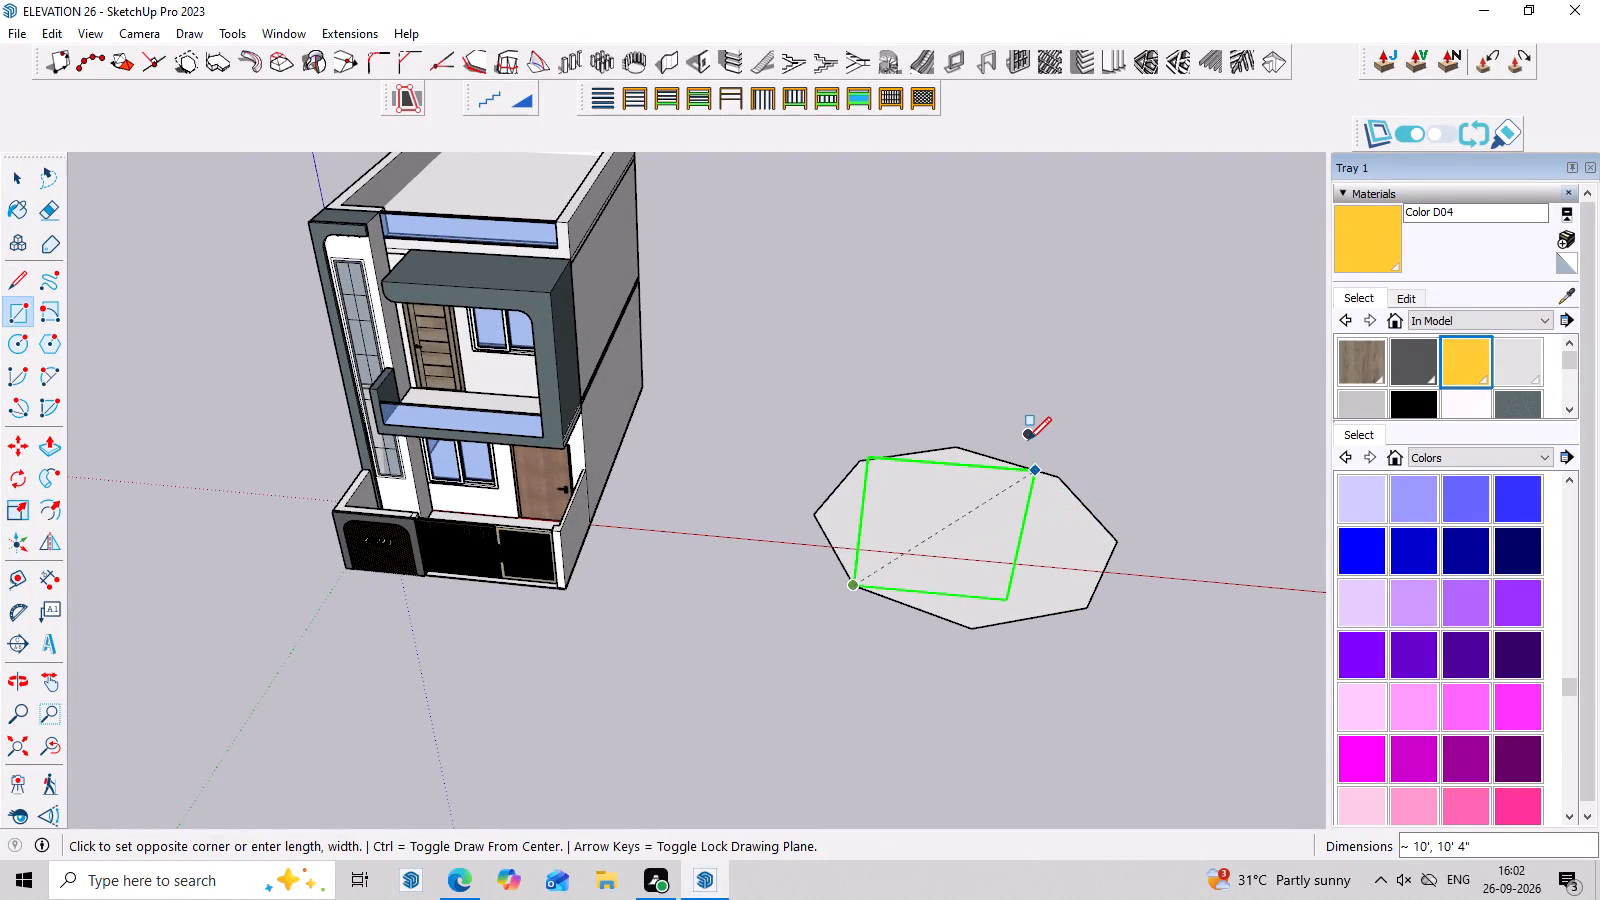
pyautogui.click(1087, 610)
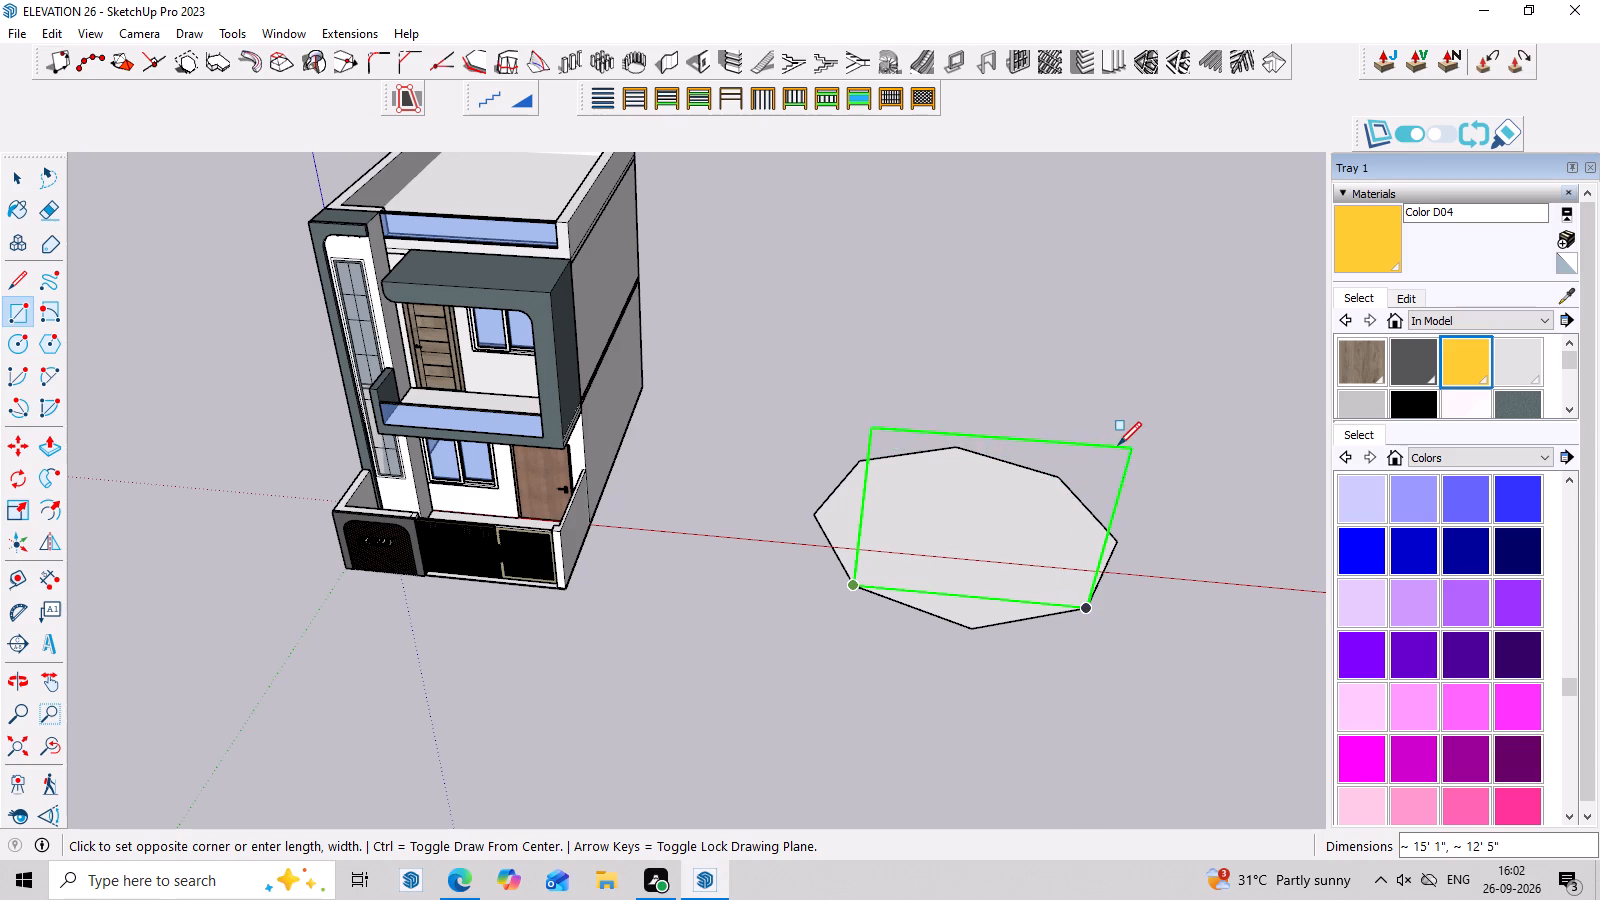
pyautogui.click(1113, 424)
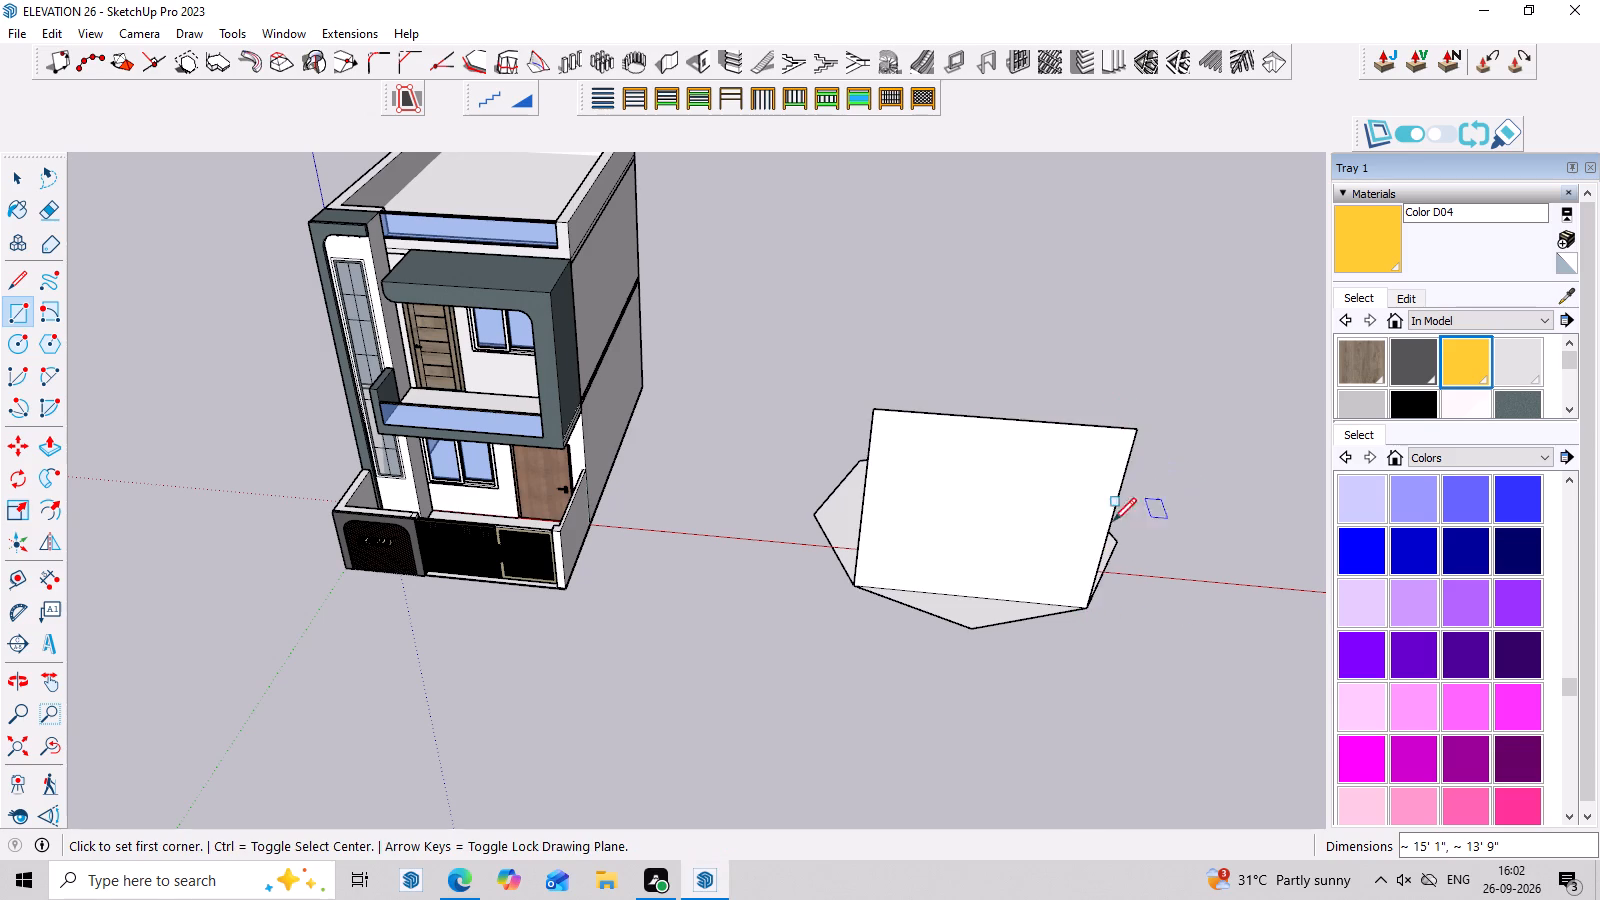
# Examine the house front, side wall, balcony and gate together with the octagon and upright rectangle beside it.
pyautogui.moveTo(1113, 521); pyautogui.dragTo(346, 322, button='middle')
pyautogui.scroll(-4, 365, 402)
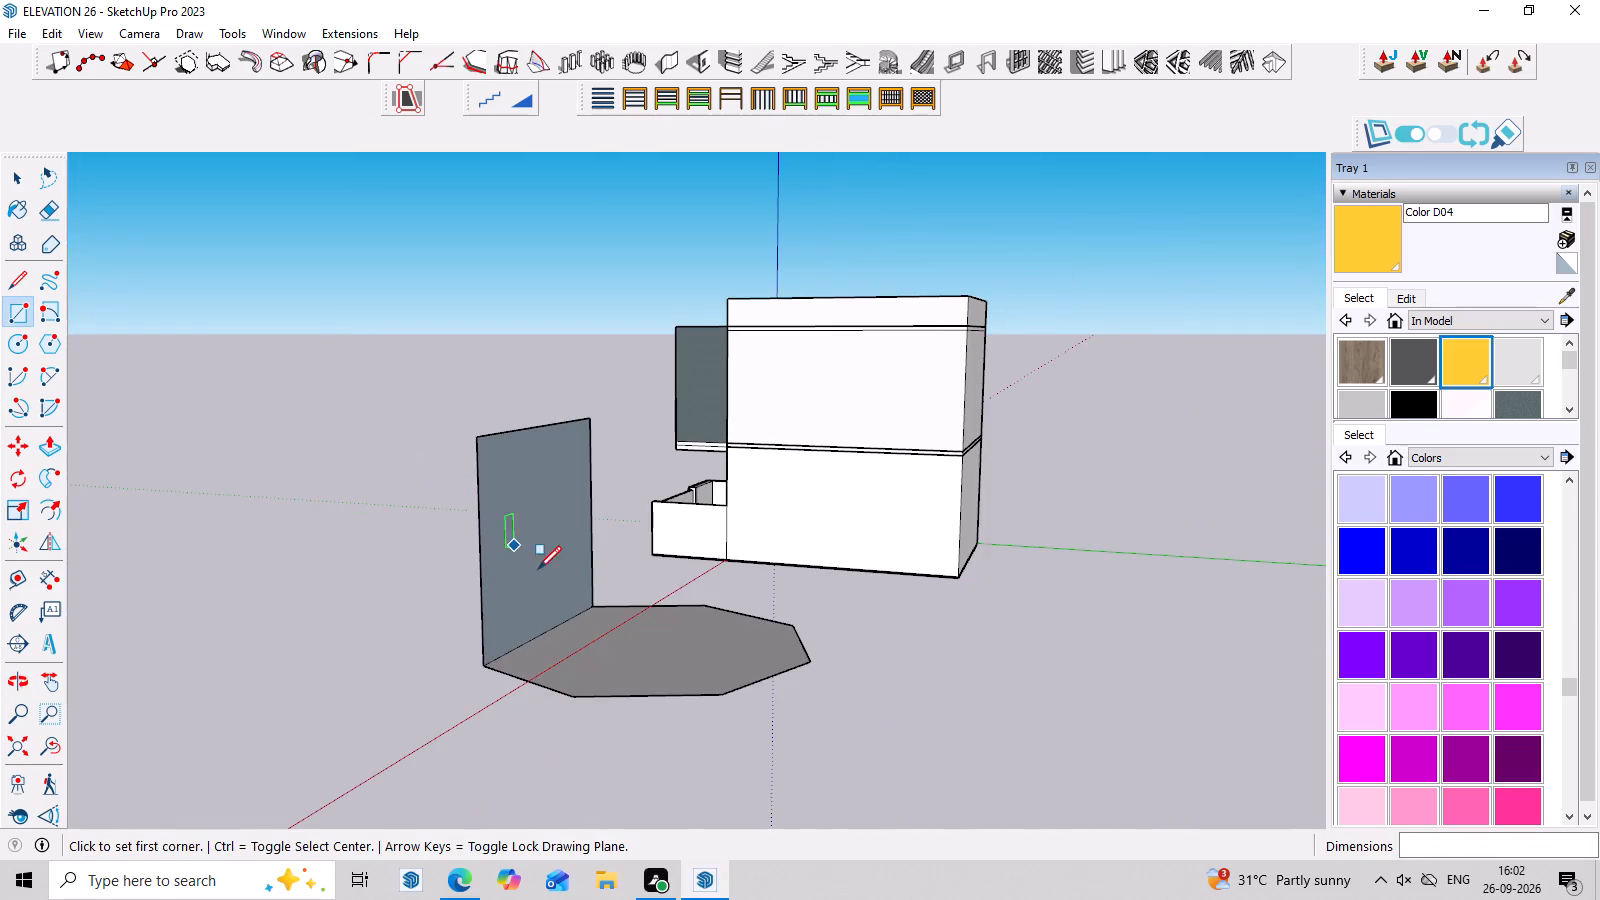
pyautogui.moveTo(566, 597); pyautogui.dragTo(835, 587, button='middle')
pyautogui.scroll(-7, 826, 555)
pyautogui.press('Escape')
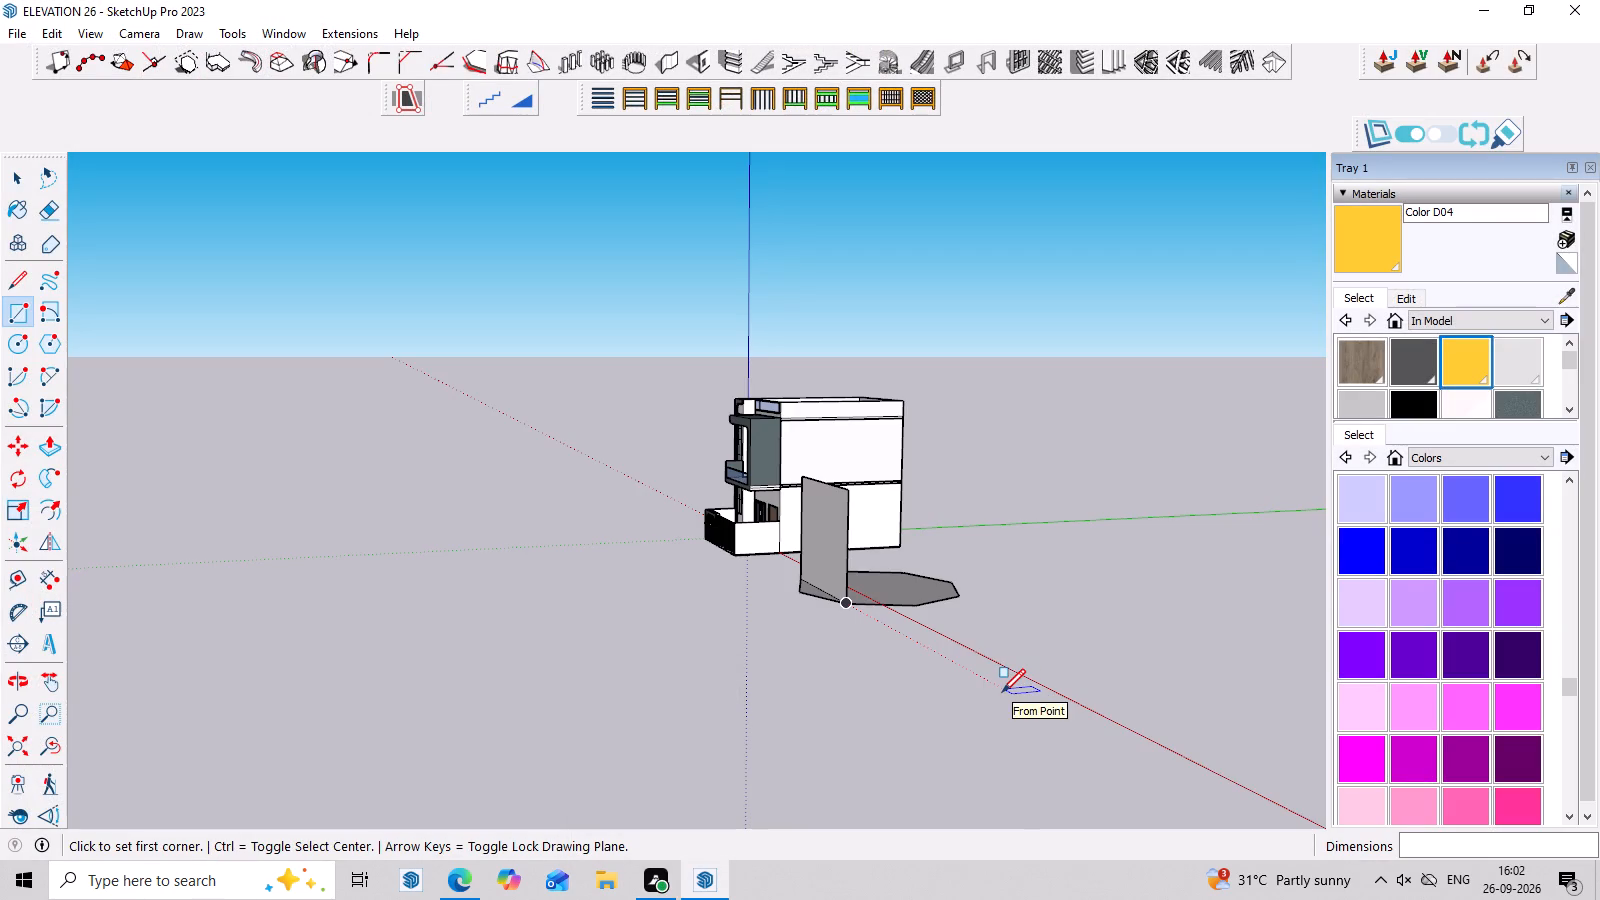
pyautogui.scroll(-3, 926, 652)
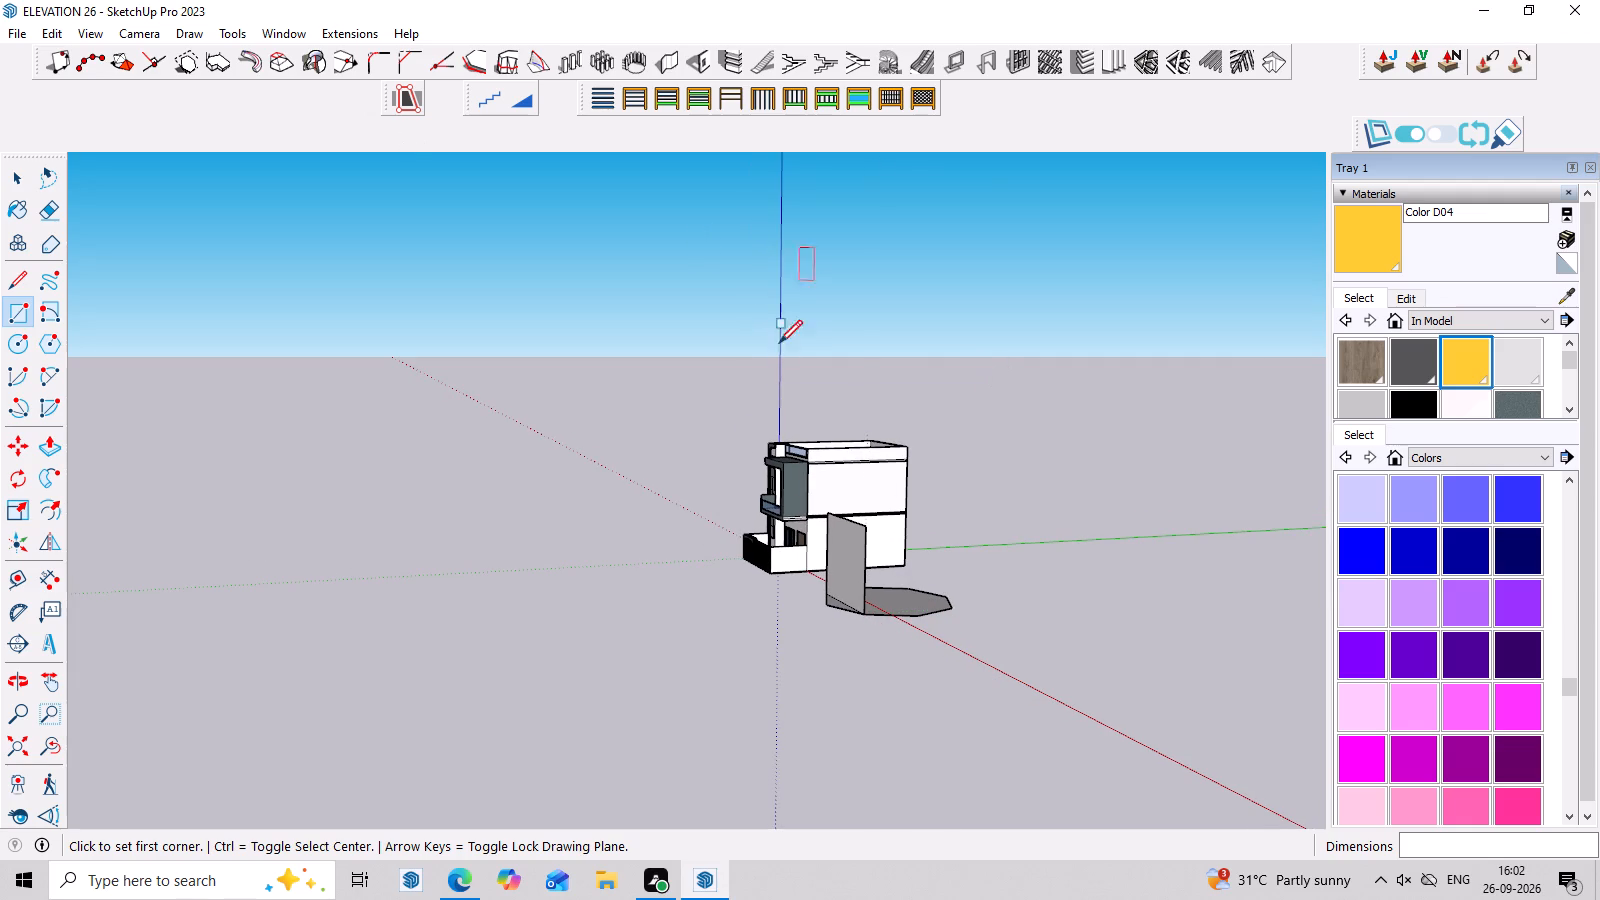
pyautogui.moveTo(824, 543); pyautogui.dragTo(1335, 567, button='middle')
pyautogui.scroll(9, 670, 501)
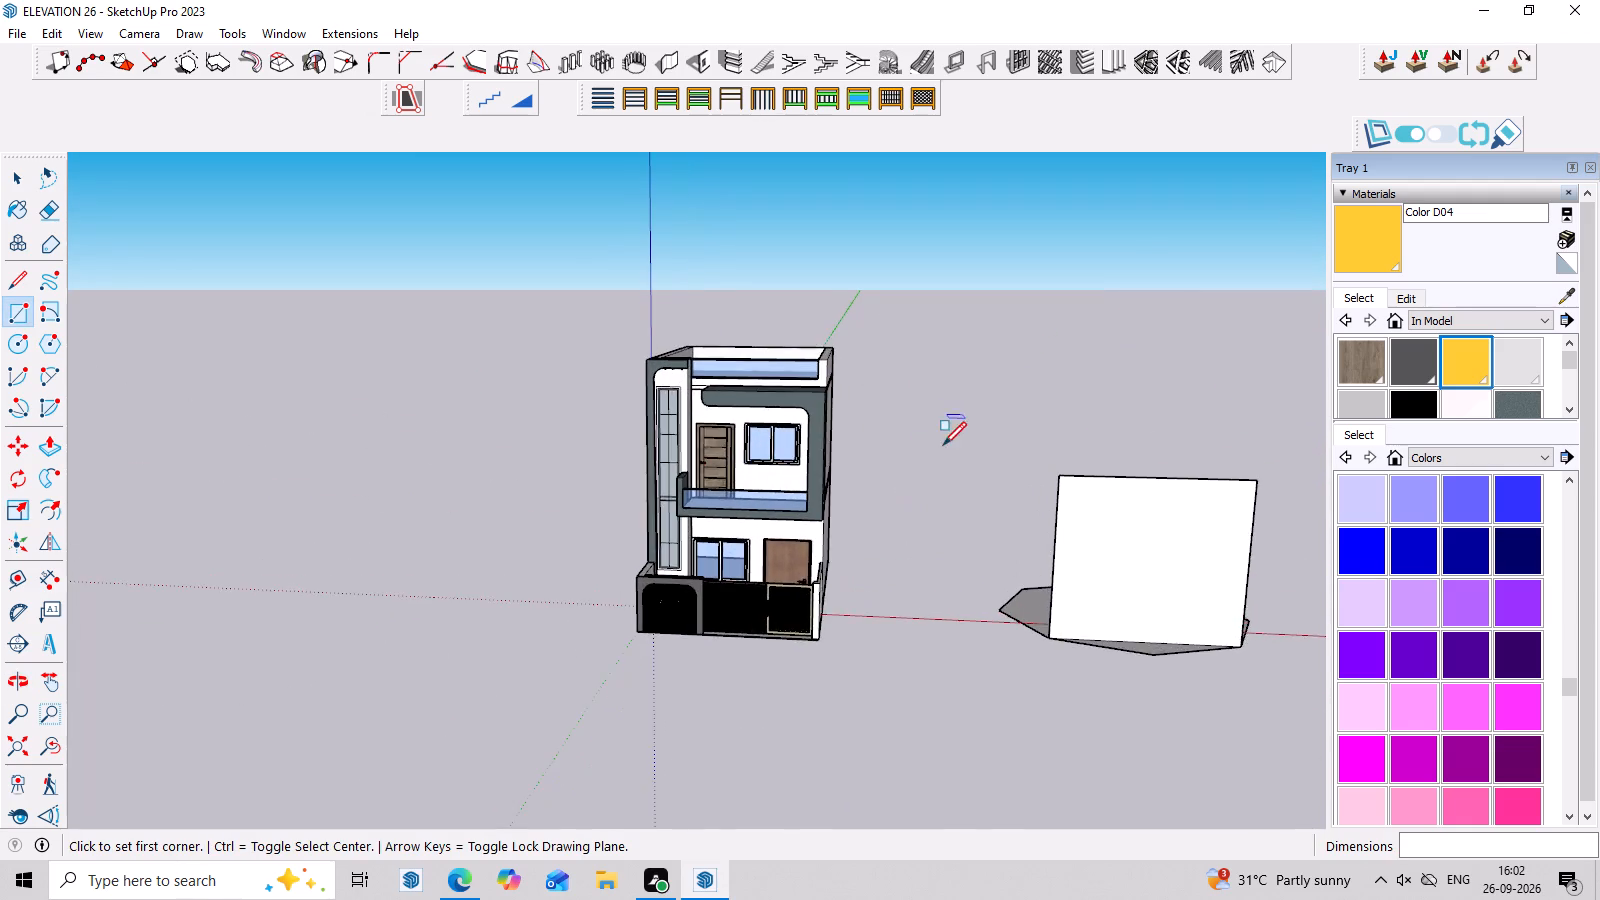
pyautogui.scroll(2, 943, 445)
pyautogui.moveTo(861, 513); pyautogui.dragTo(1184, 253, button='middle')
pyautogui.scroll(4, 822, 535)
pyautogui.moveTo(822, 535); pyautogui.dragTo(644, 608, button='middle')
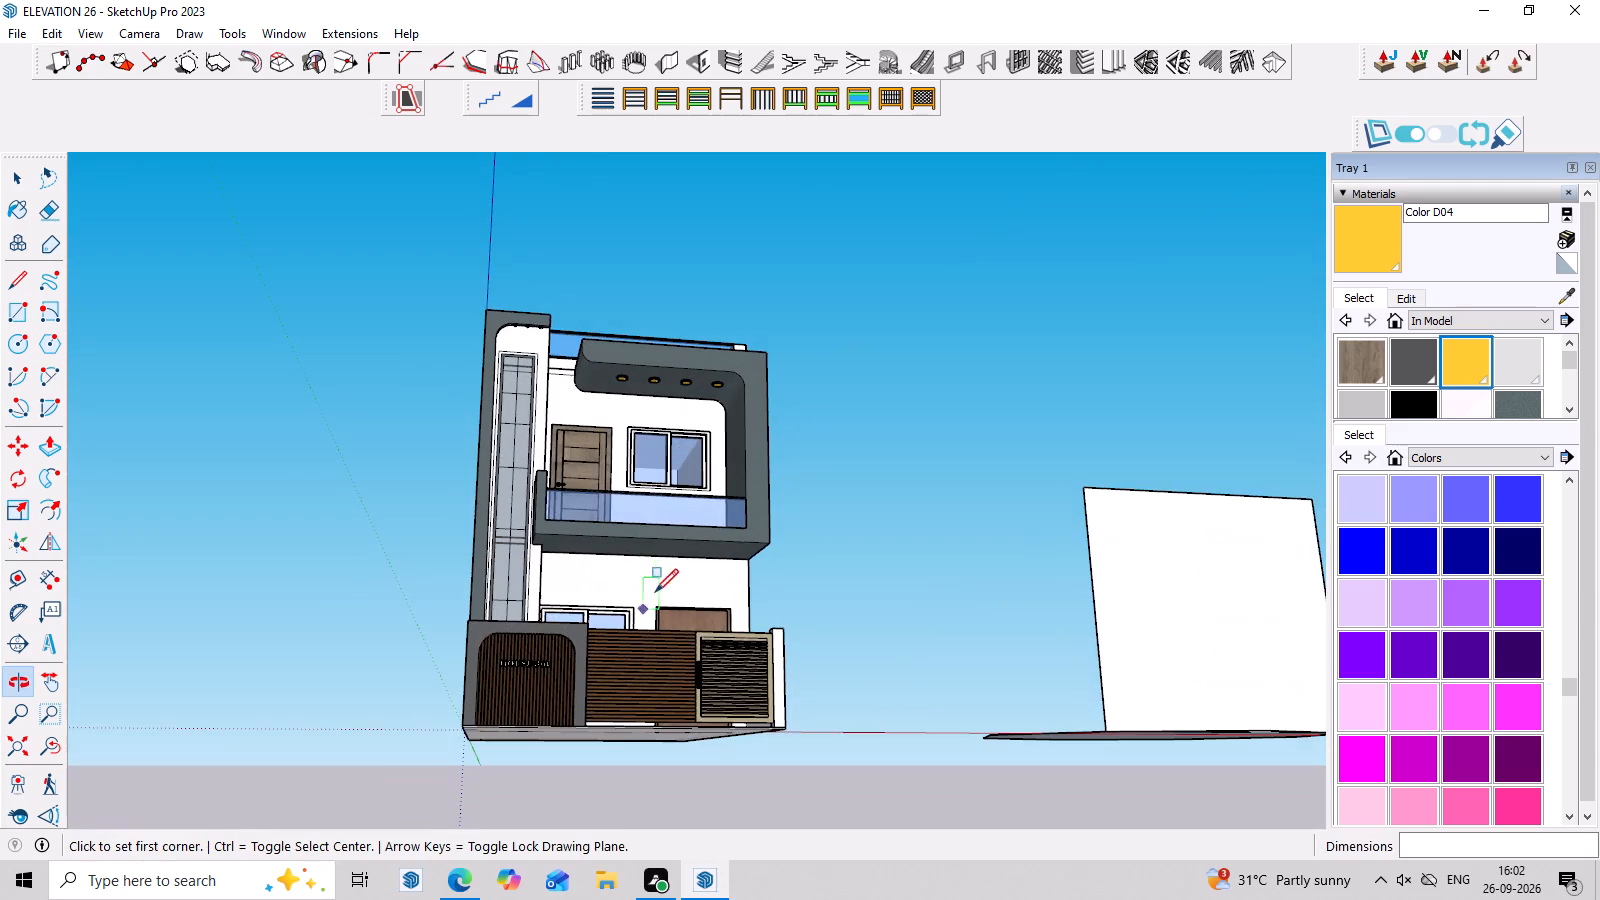
pyautogui.moveTo(909, 595); pyautogui.dragTo(654, 730, button='middle')
pyautogui.scroll(7, 798, 624)
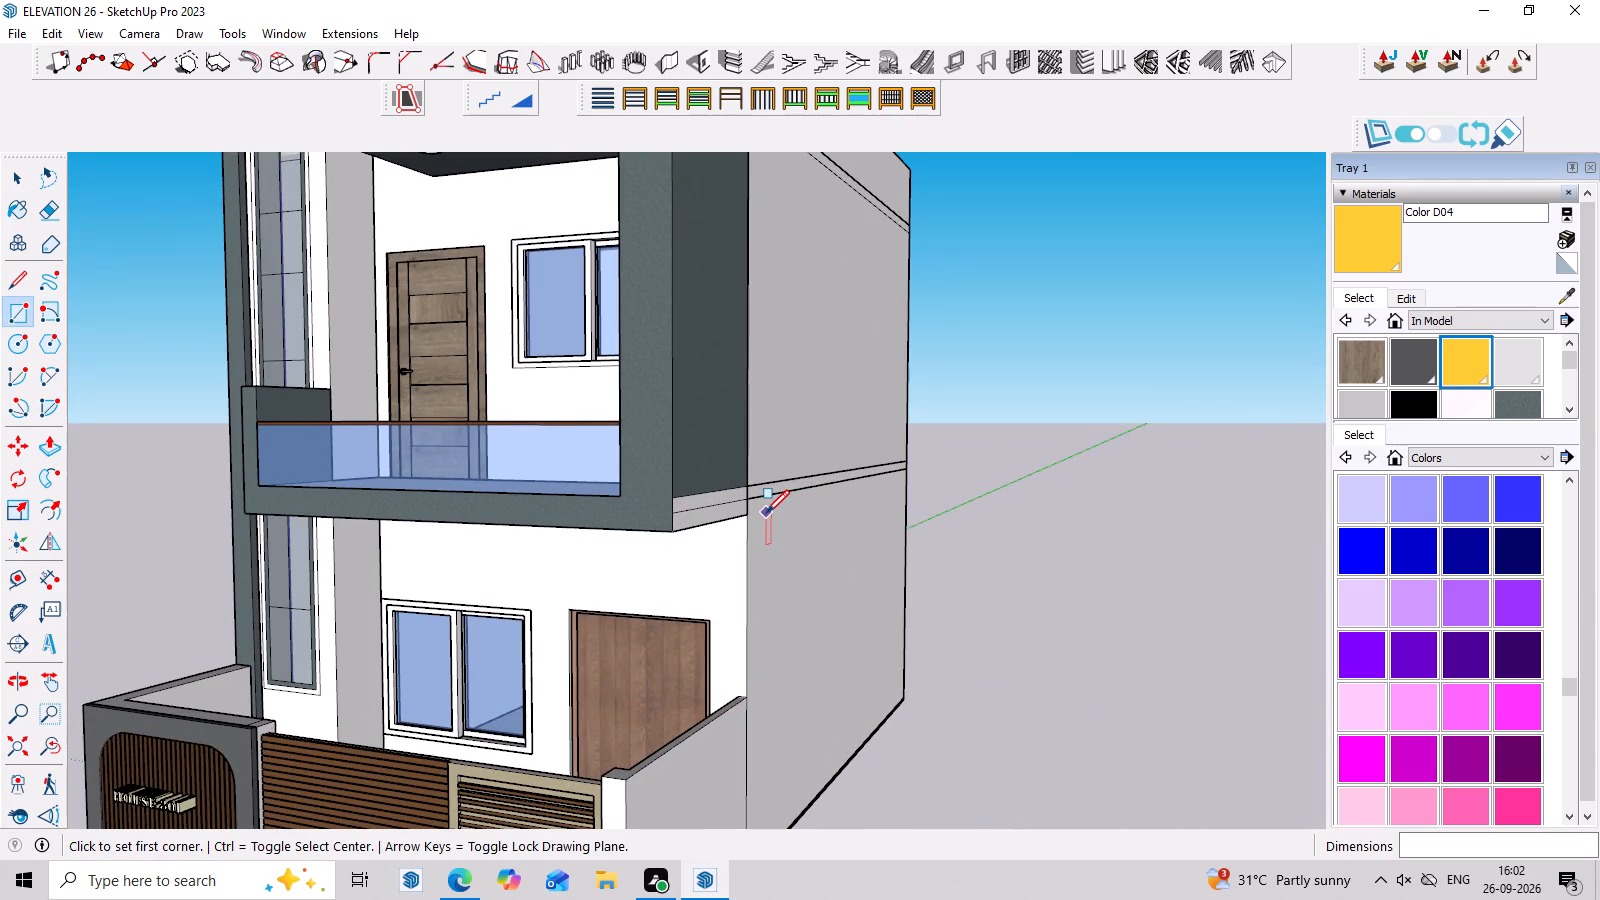
pyautogui.moveTo(766, 513); pyautogui.dragTo(878, 552, button='middle')
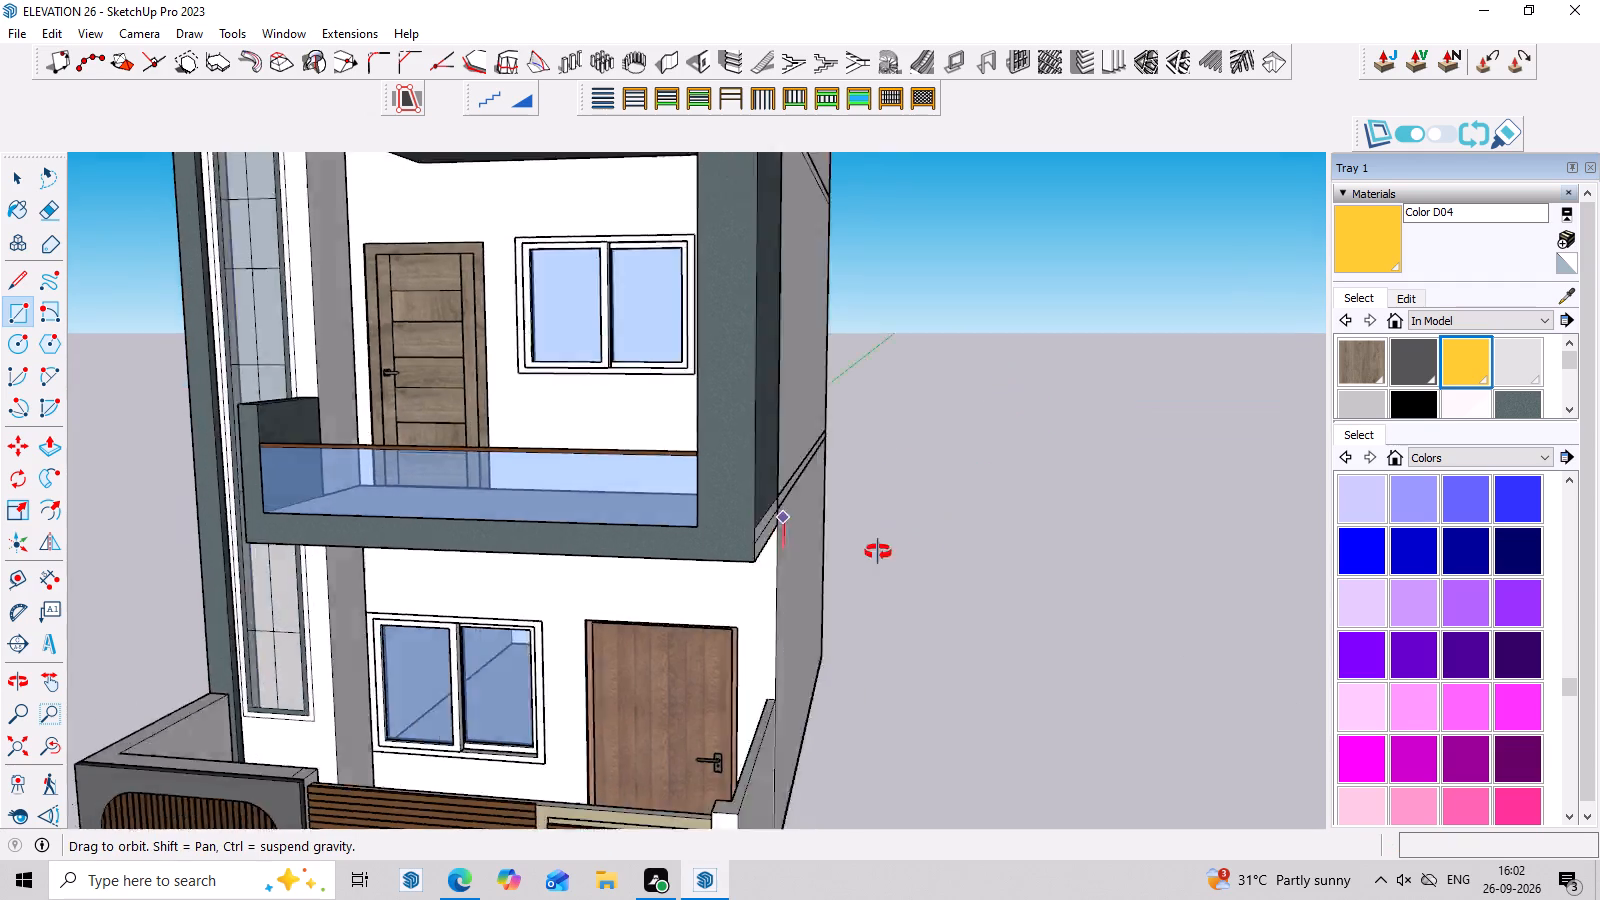
pyautogui.moveTo(878, 552); pyautogui.dragTo(900, 547, button='middle')
pyautogui.scroll(1, 900, 547)
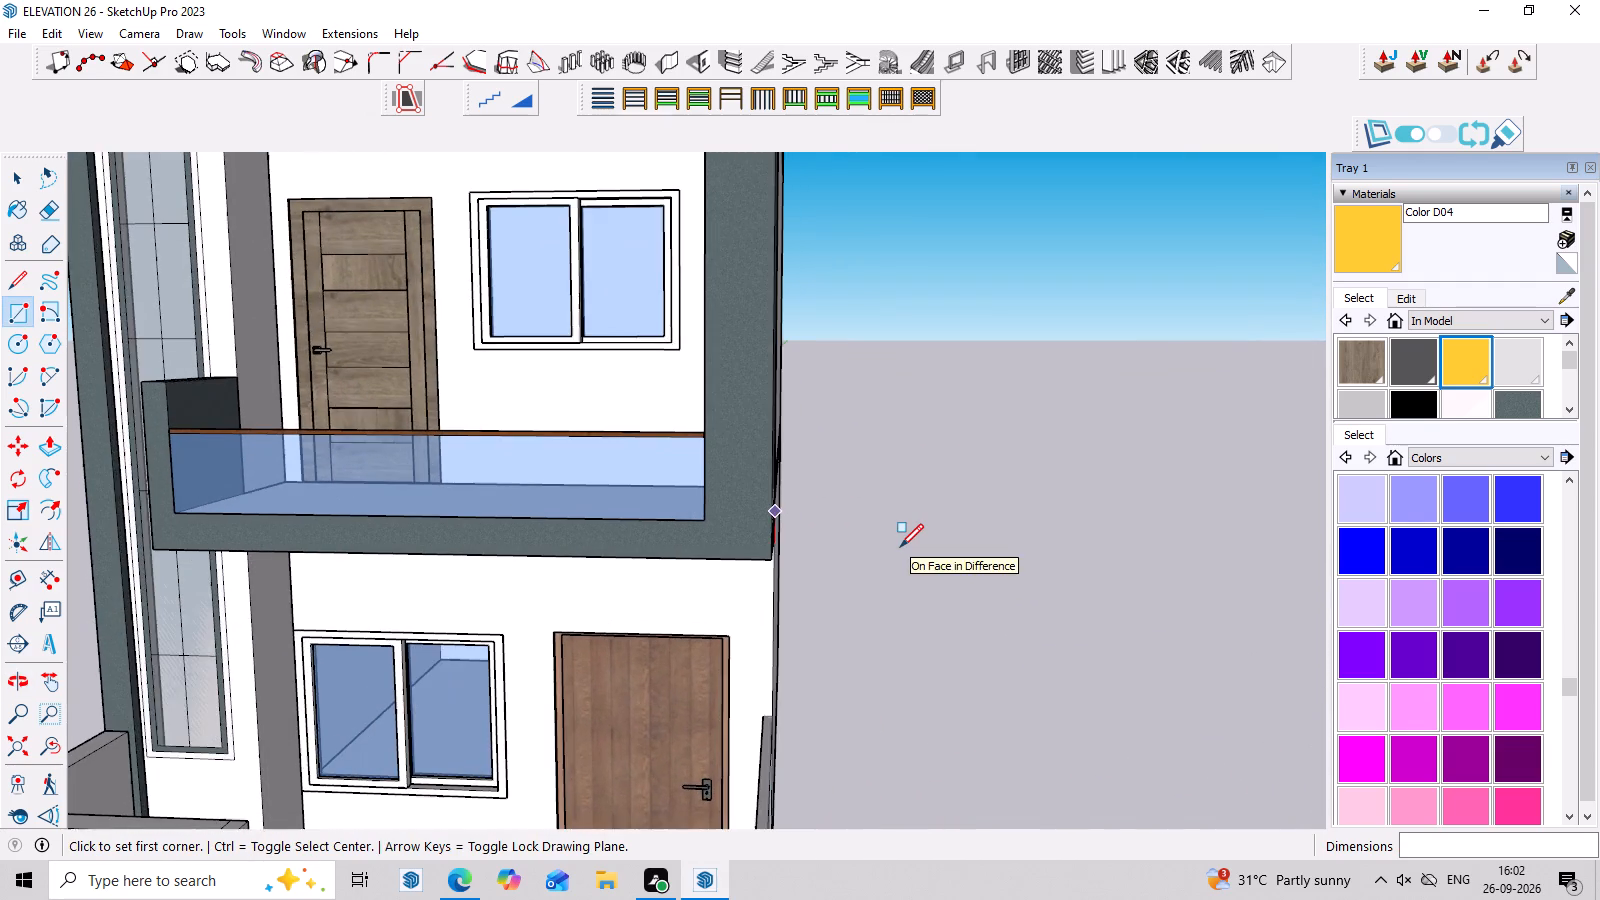
pyautogui.scroll(1, 900, 547)
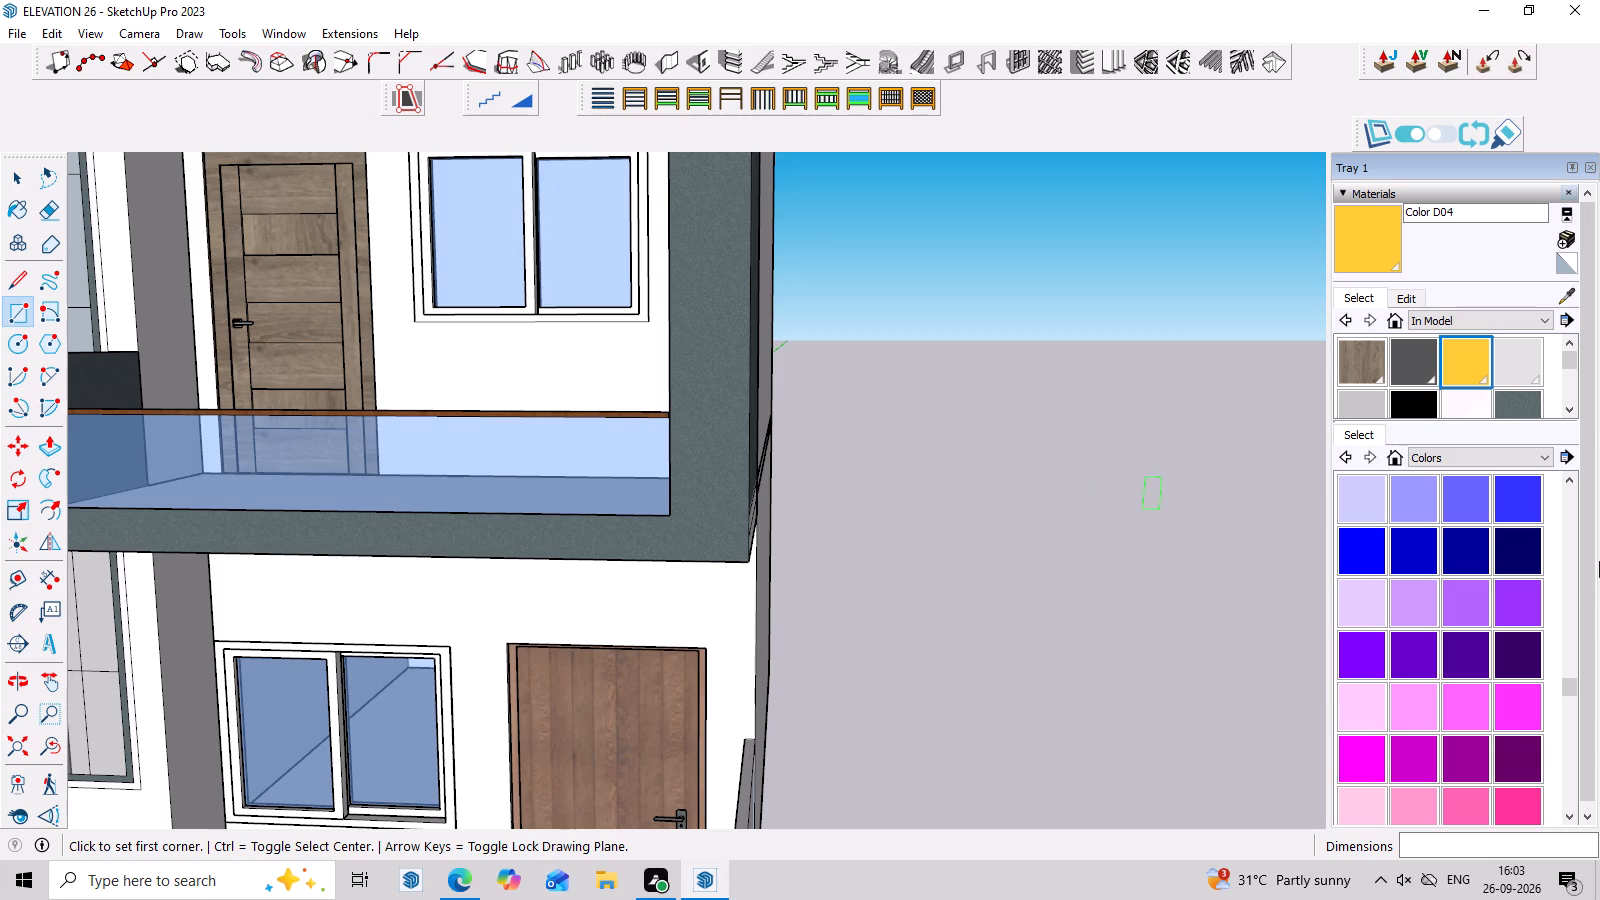
pyautogui.scroll(-12, 1599, 465)
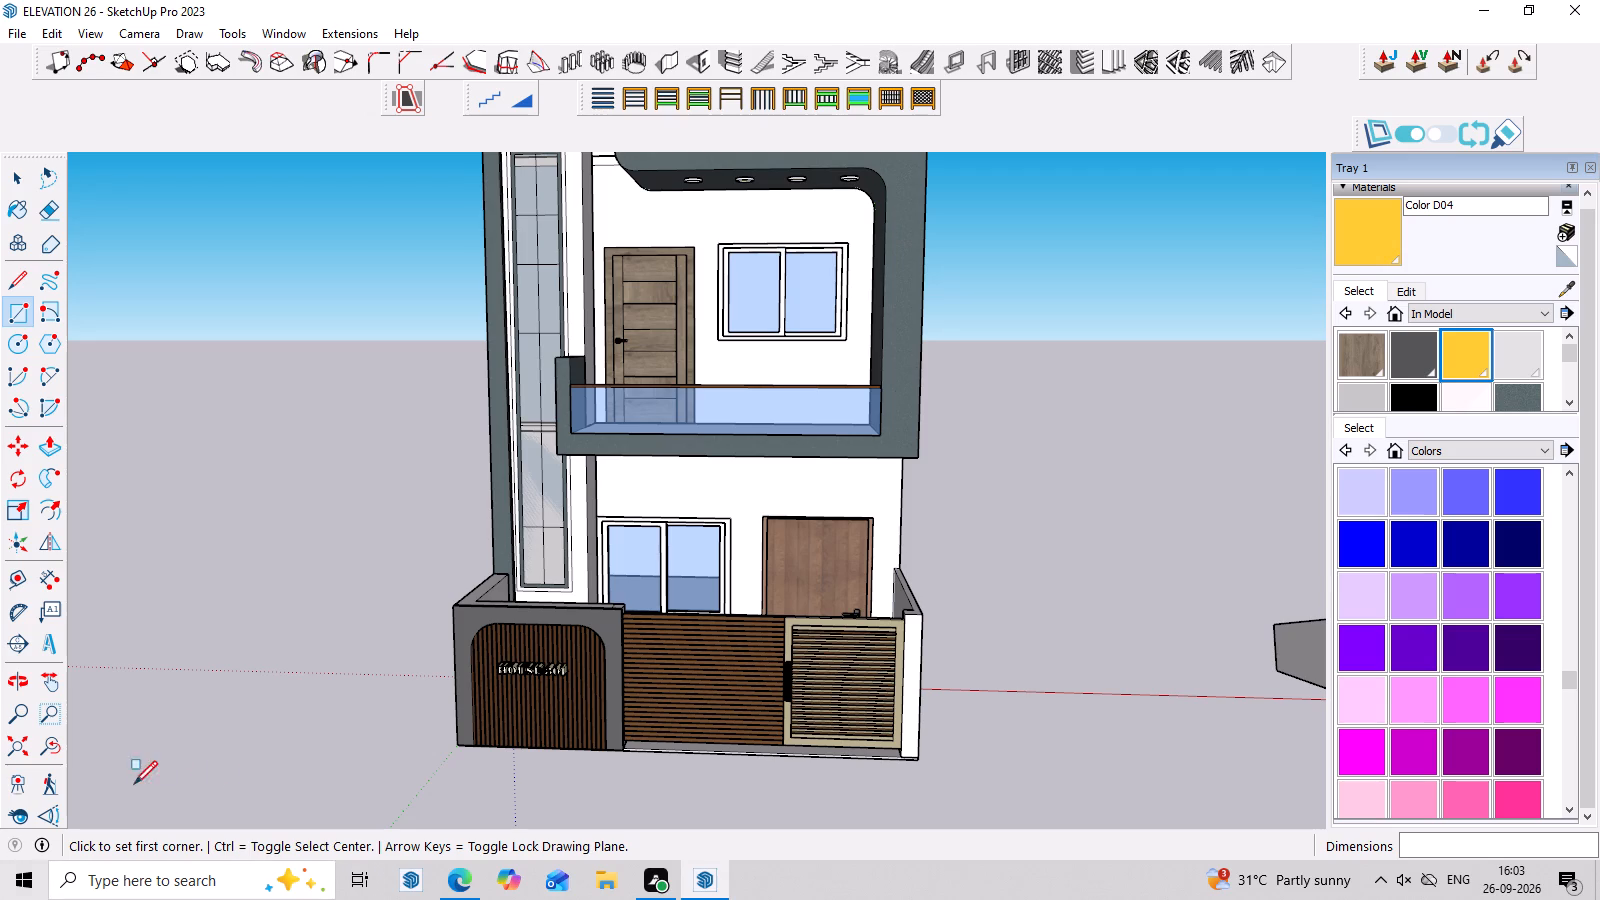
pyautogui.scroll(-13, 652, 758)
pyautogui.scroll(4, 1029, 709)
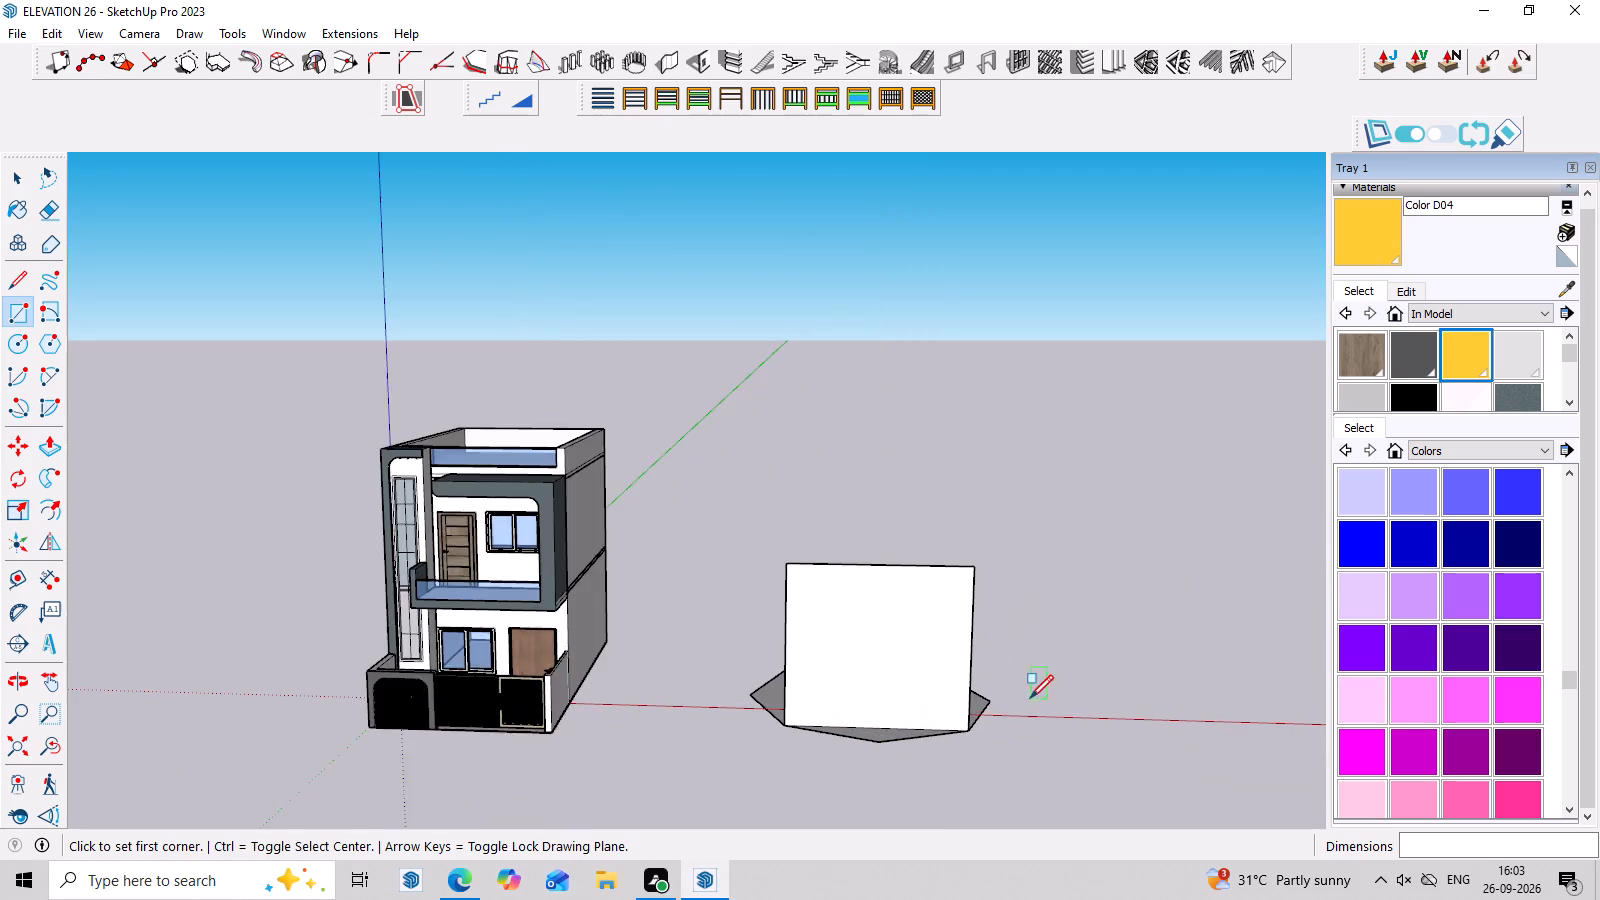
pyautogui.scroll(3, 1030, 698)
pyautogui.moveTo(1018, 653); pyautogui.dragTo(1014, 722, button='middle')
pyautogui.scroll(4, 1016, 695)
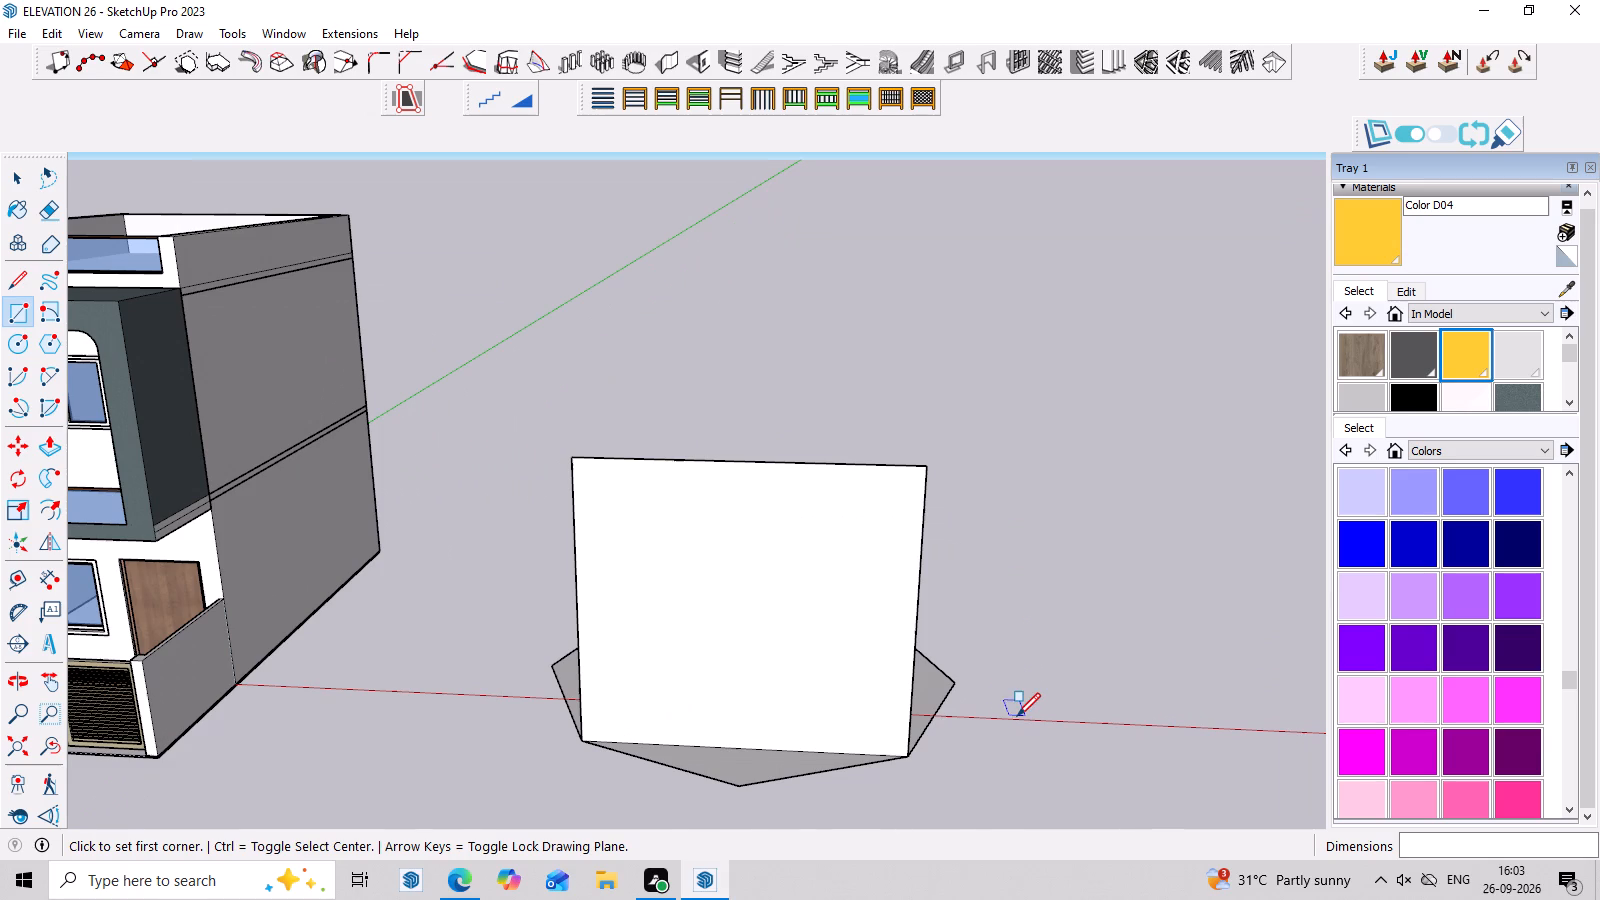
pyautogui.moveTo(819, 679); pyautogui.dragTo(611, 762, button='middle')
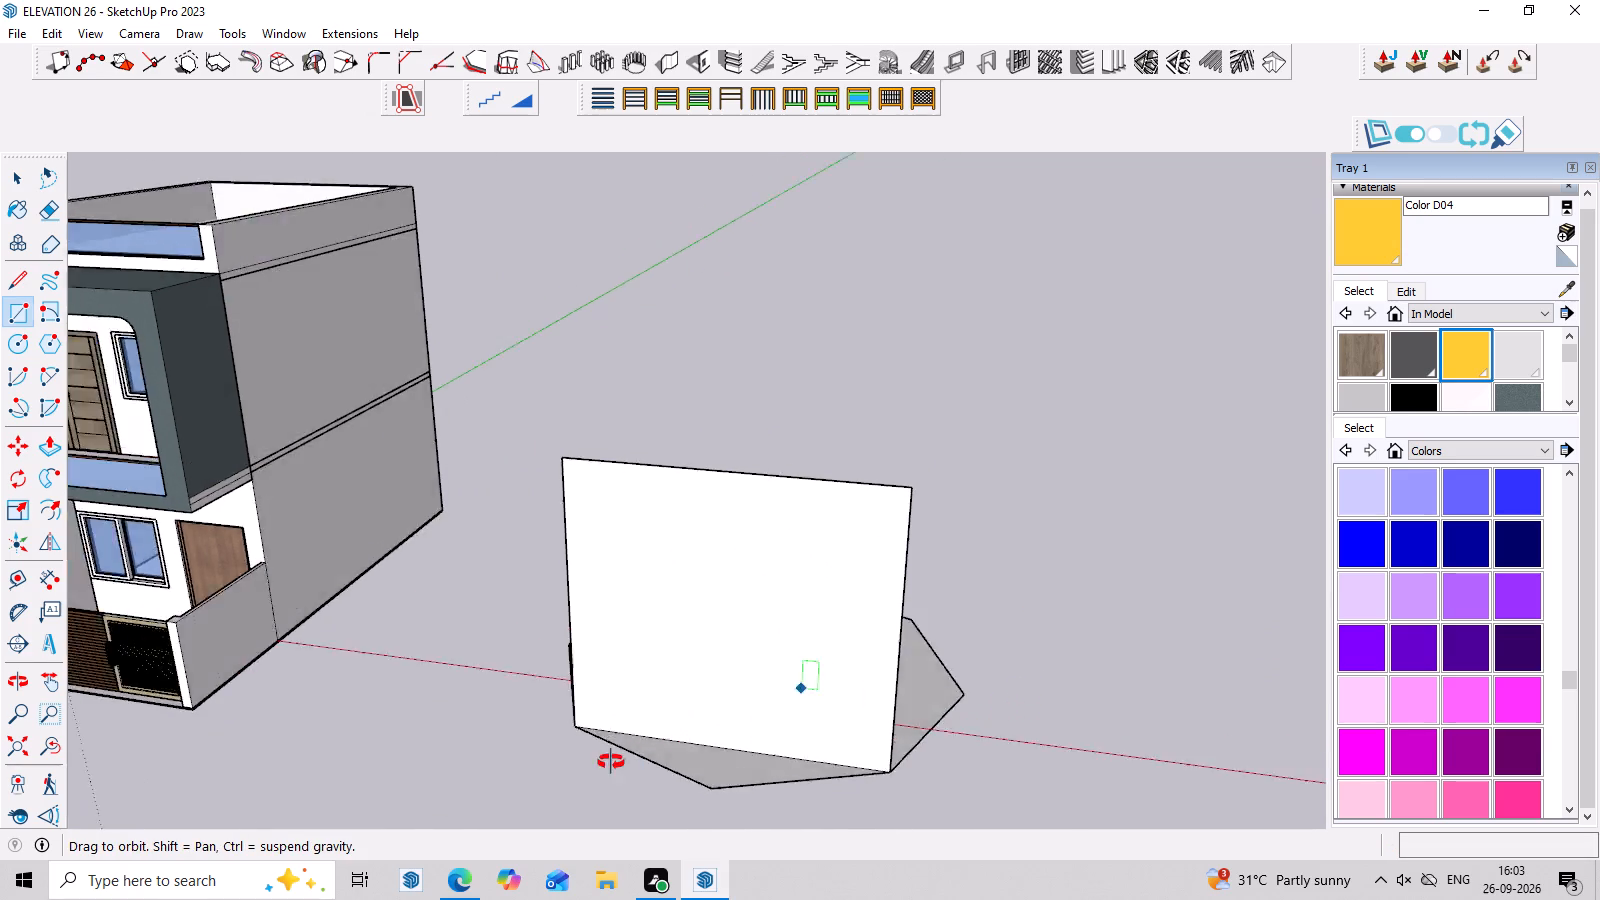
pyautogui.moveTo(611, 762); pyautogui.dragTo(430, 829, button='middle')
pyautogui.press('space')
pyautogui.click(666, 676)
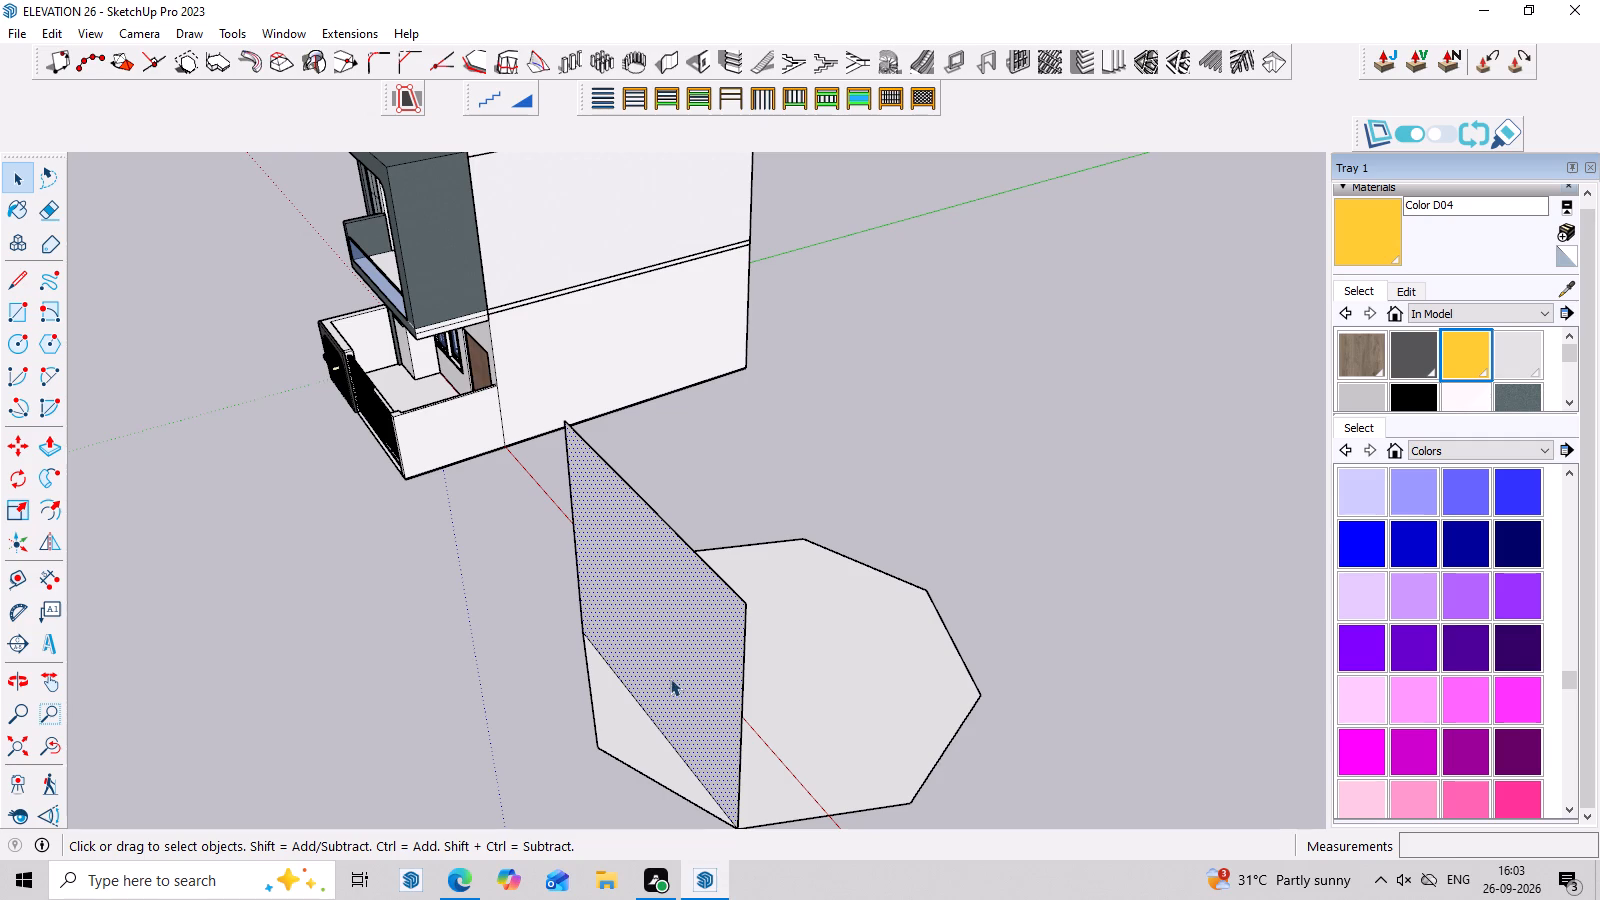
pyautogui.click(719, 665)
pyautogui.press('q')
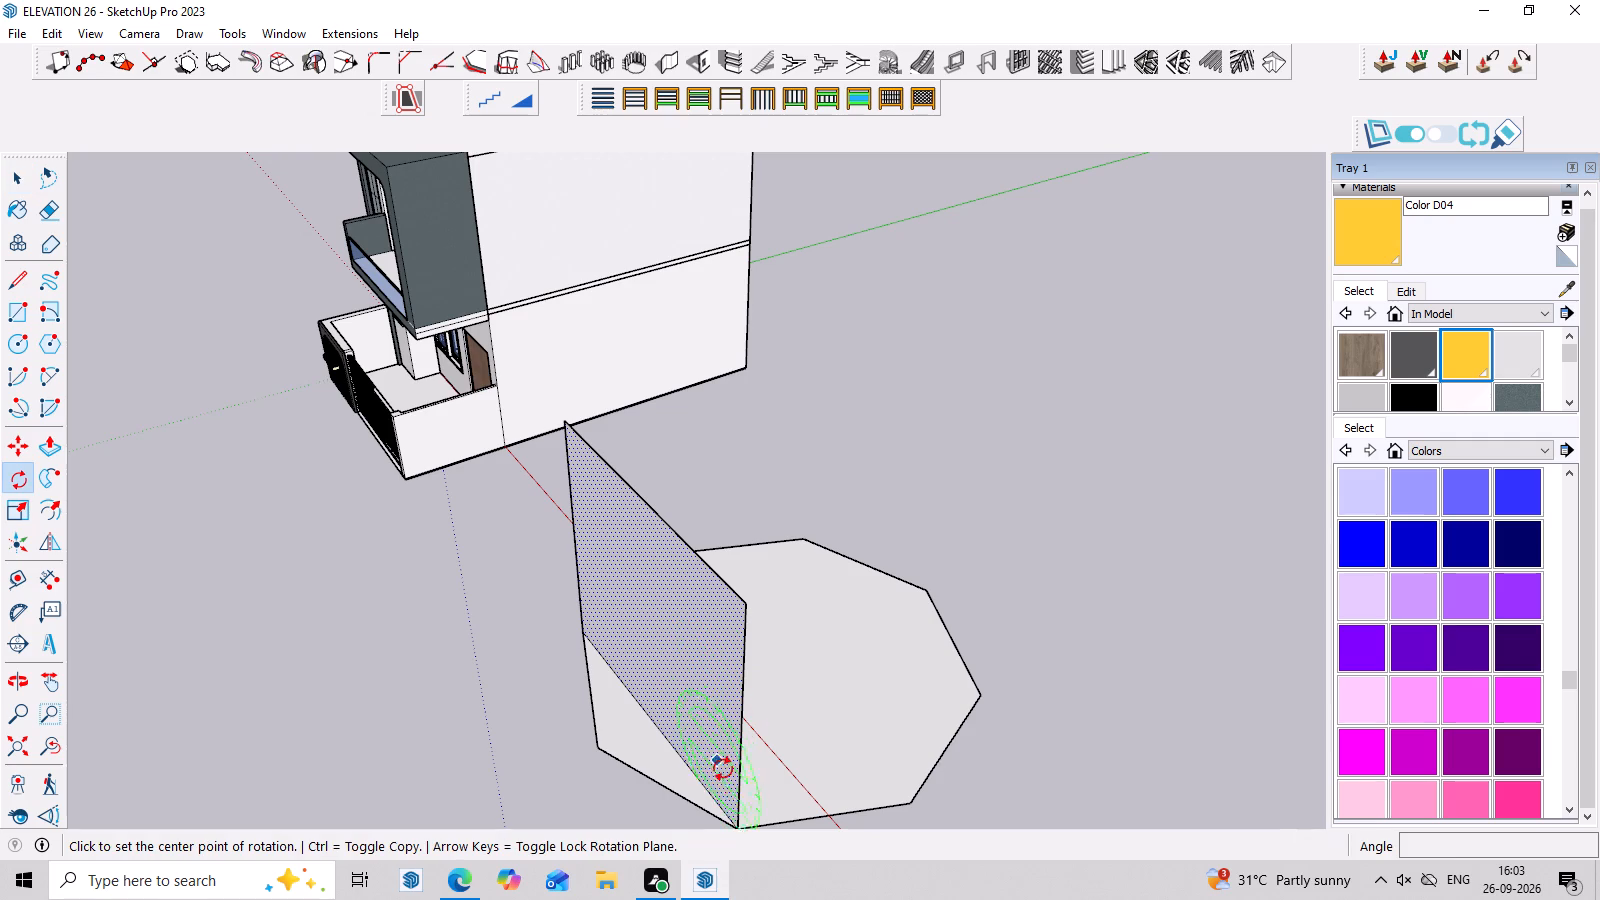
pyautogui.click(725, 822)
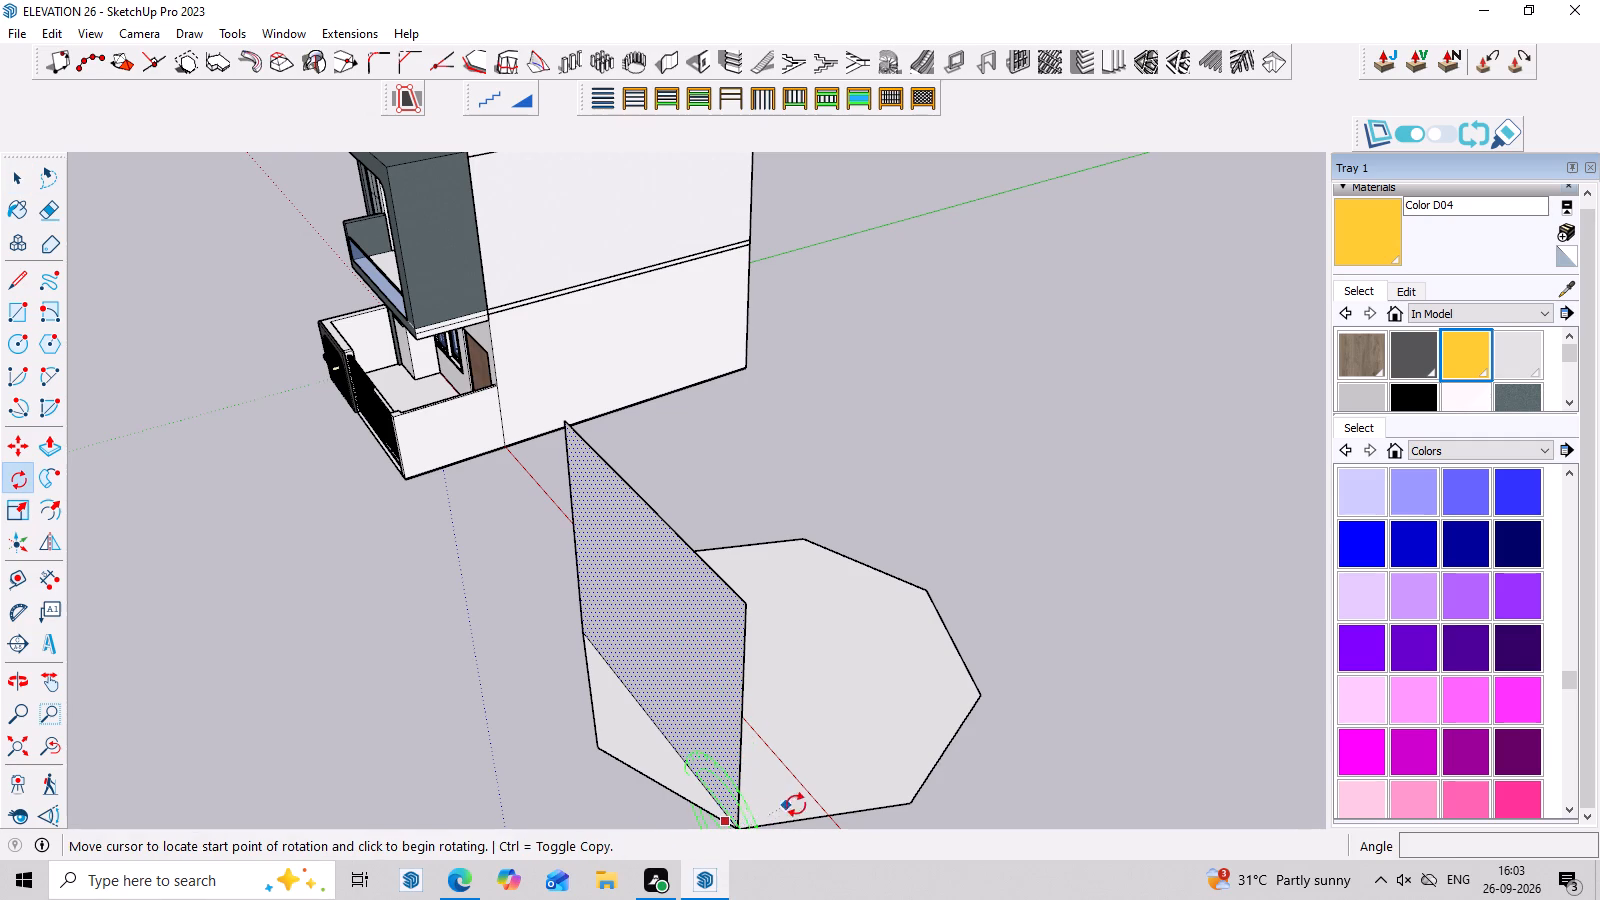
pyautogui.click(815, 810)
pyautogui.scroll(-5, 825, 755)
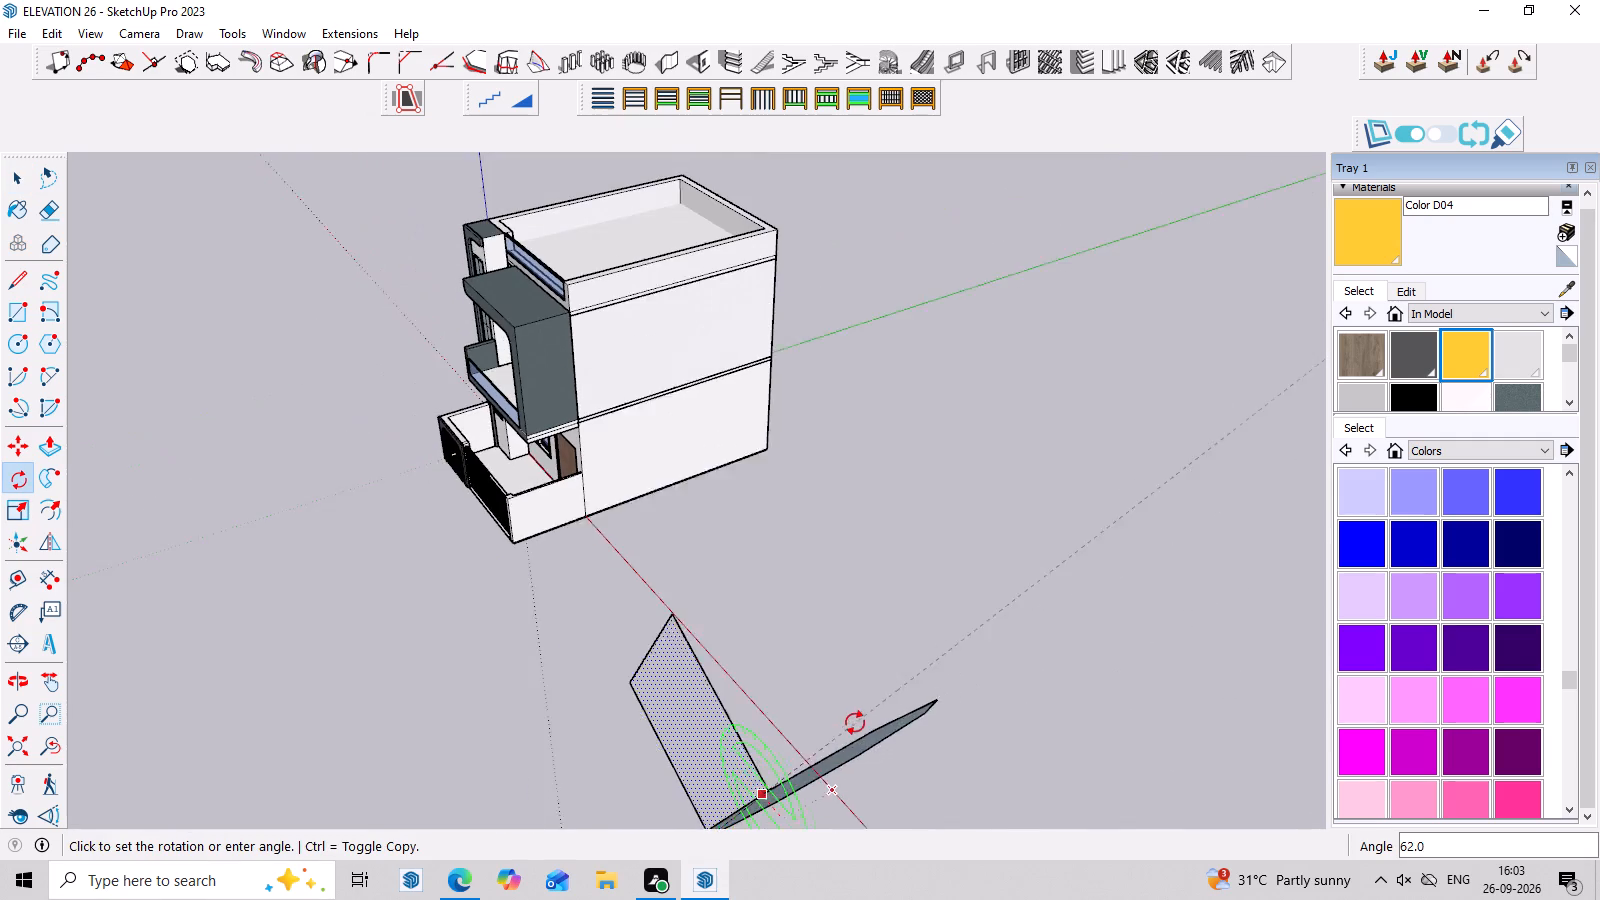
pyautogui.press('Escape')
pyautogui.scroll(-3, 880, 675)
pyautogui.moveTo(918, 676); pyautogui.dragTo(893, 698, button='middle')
# Make a copy of the upright rectangle rotated horizontally about 17.7 degrees around its bottom corner nearest the house.
pyautogui.press('space')
pyautogui.doubleClick(781, 705)
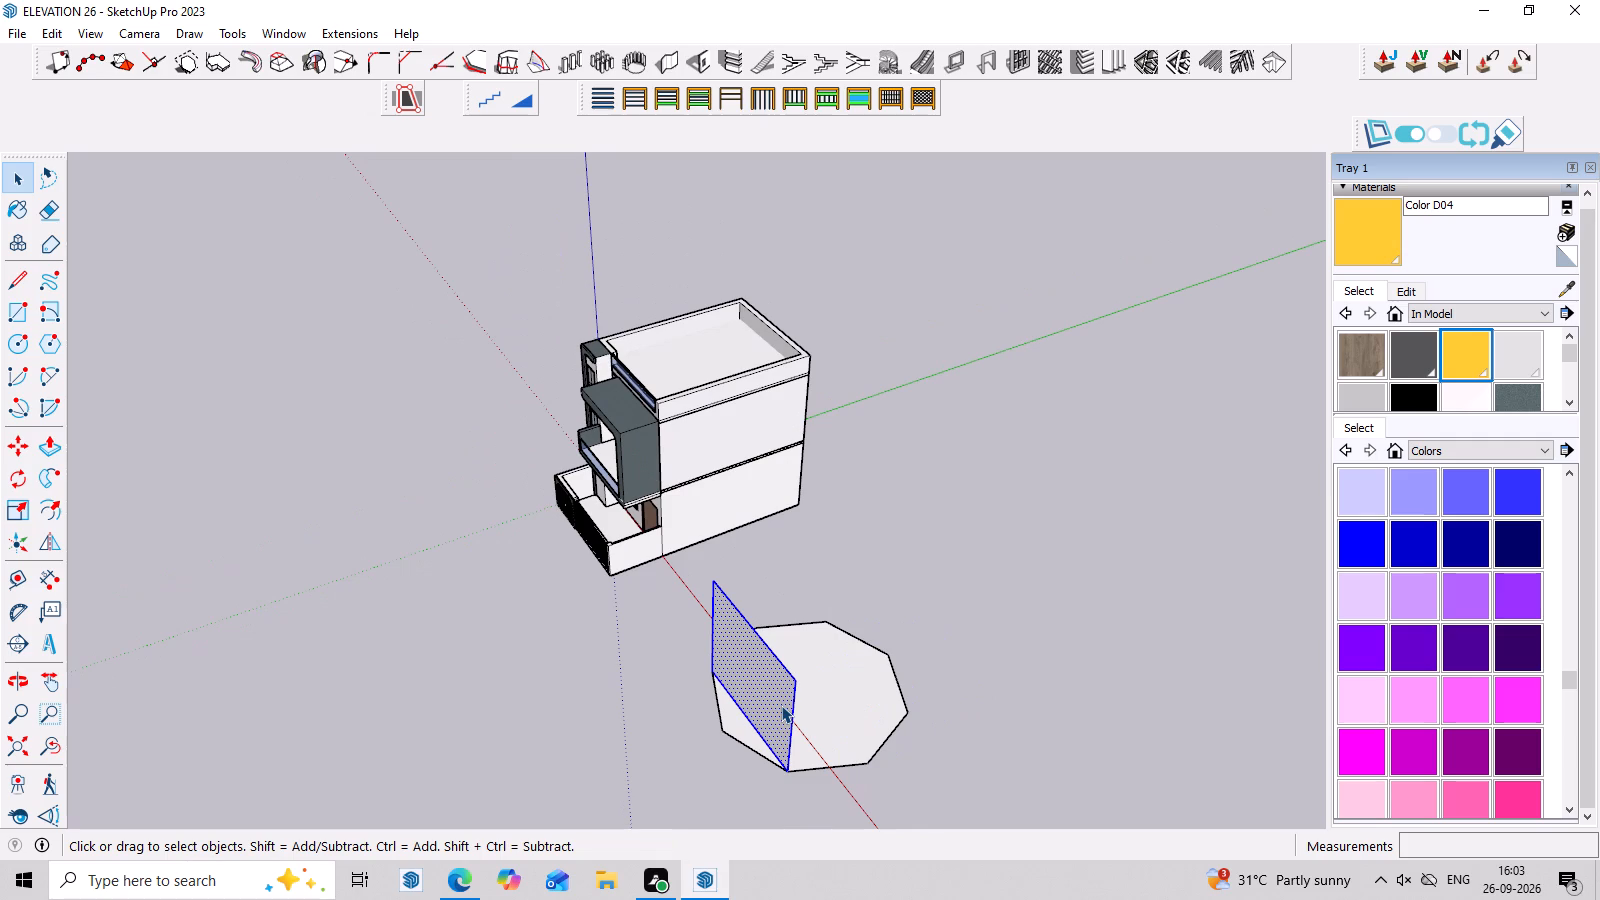
pyautogui.press('q')
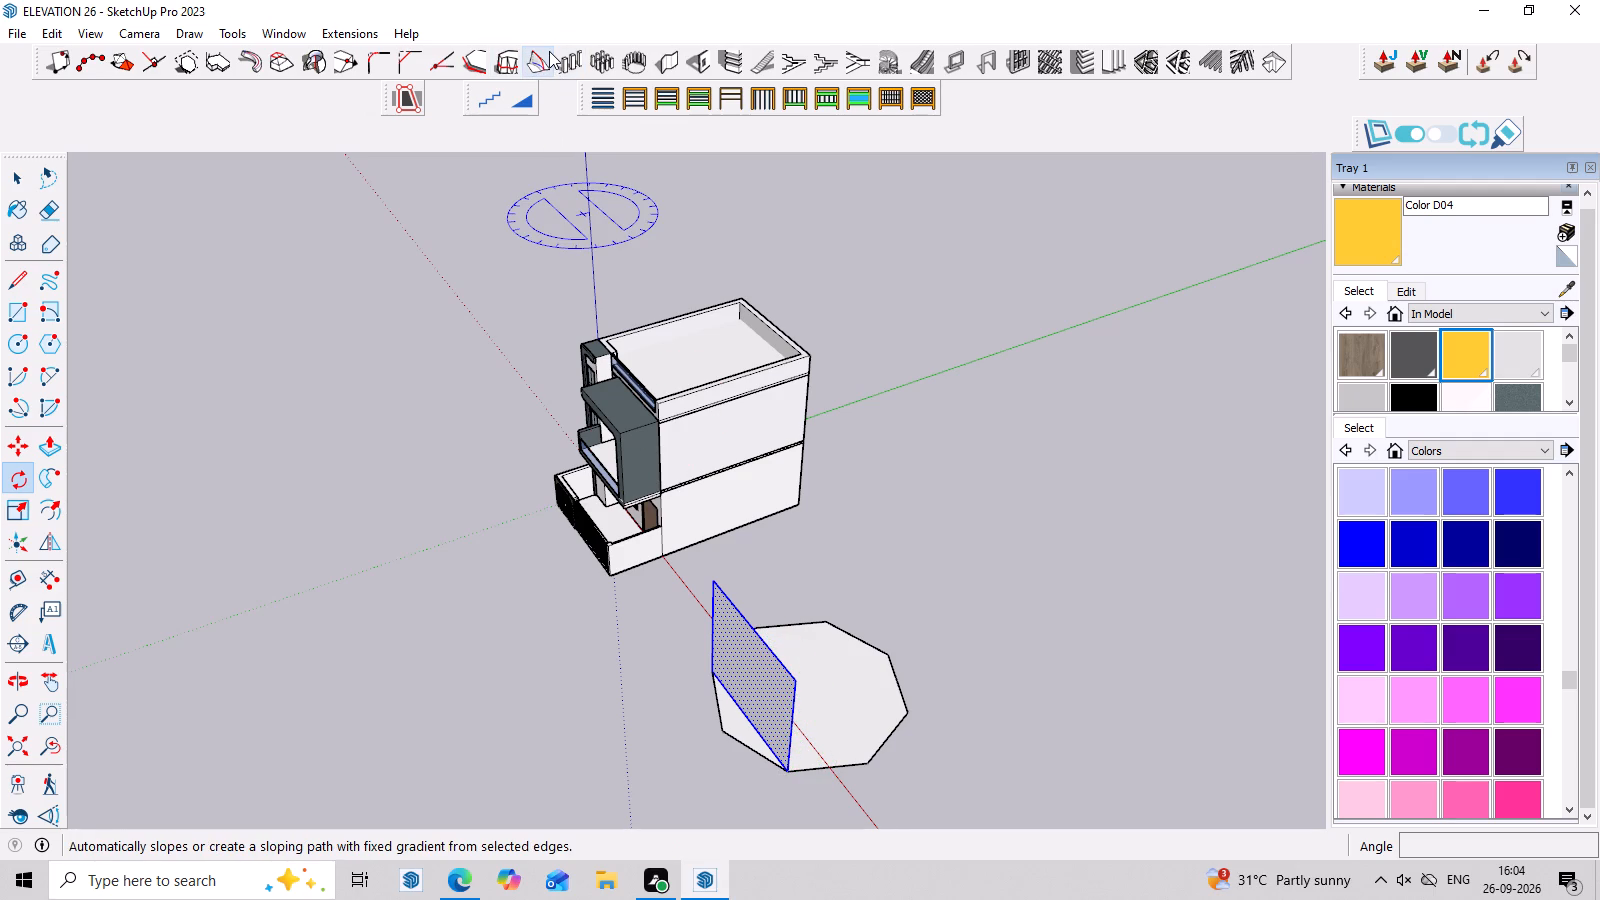
pyautogui.moveTo(725, 505); pyautogui.dragTo(1257, 290, button='middle')
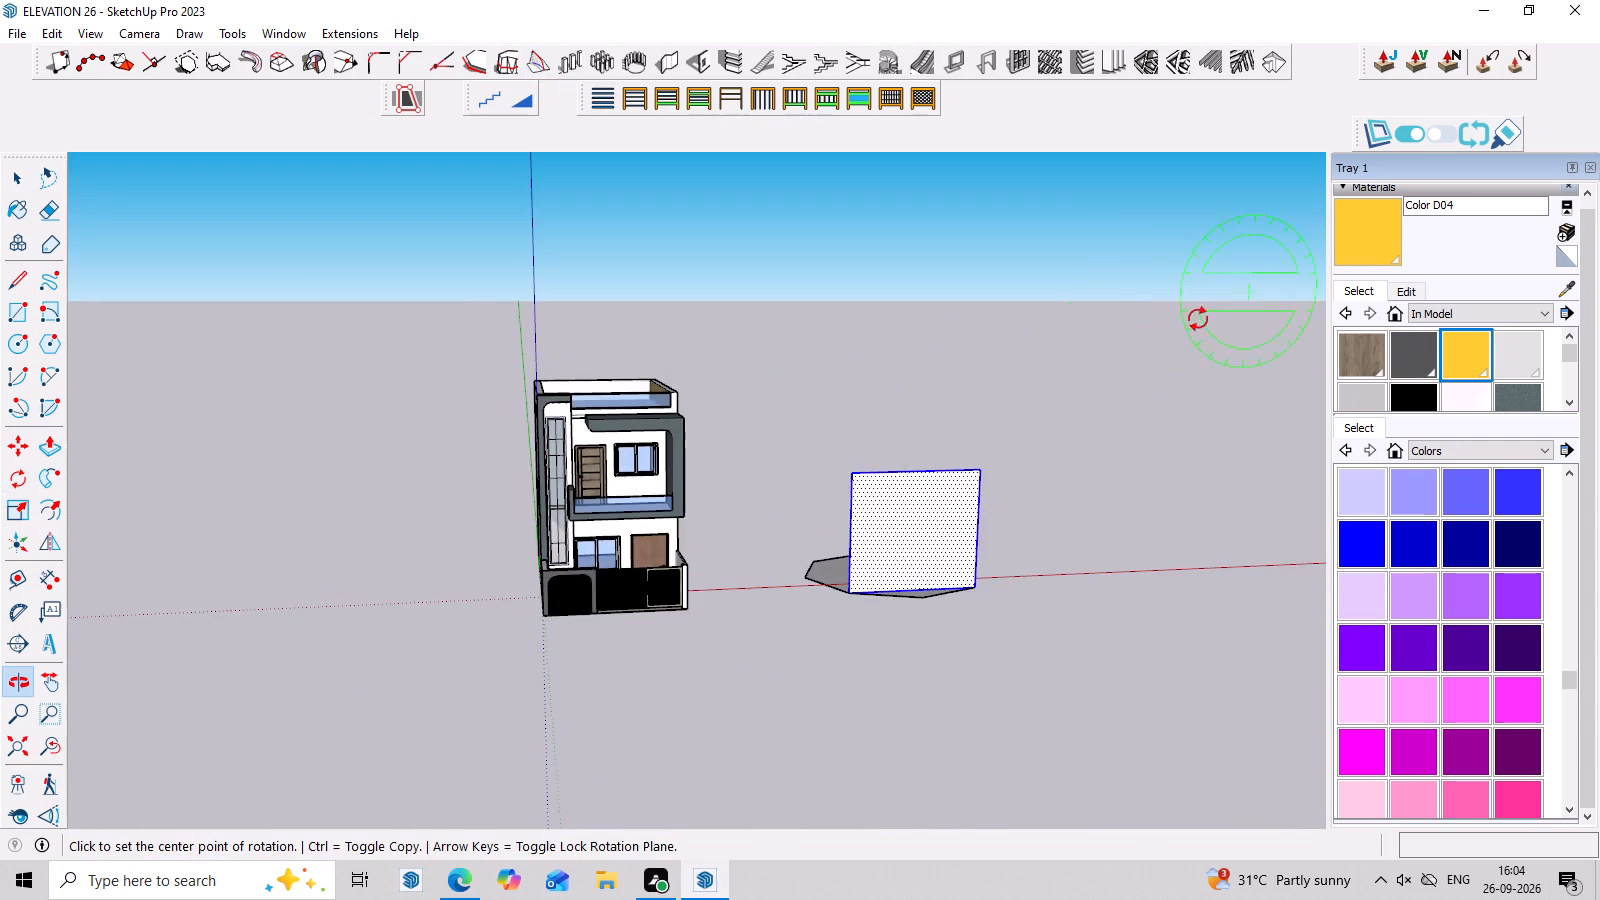
pyautogui.scroll(7, 763, 479)
pyautogui.moveTo(763, 504); pyautogui.dragTo(738, 609, button='middle')
pyautogui.scroll(4, 578, 588)
pyautogui.moveTo(678, 550); pyautogui.dragTo(729, 400, button='middle')
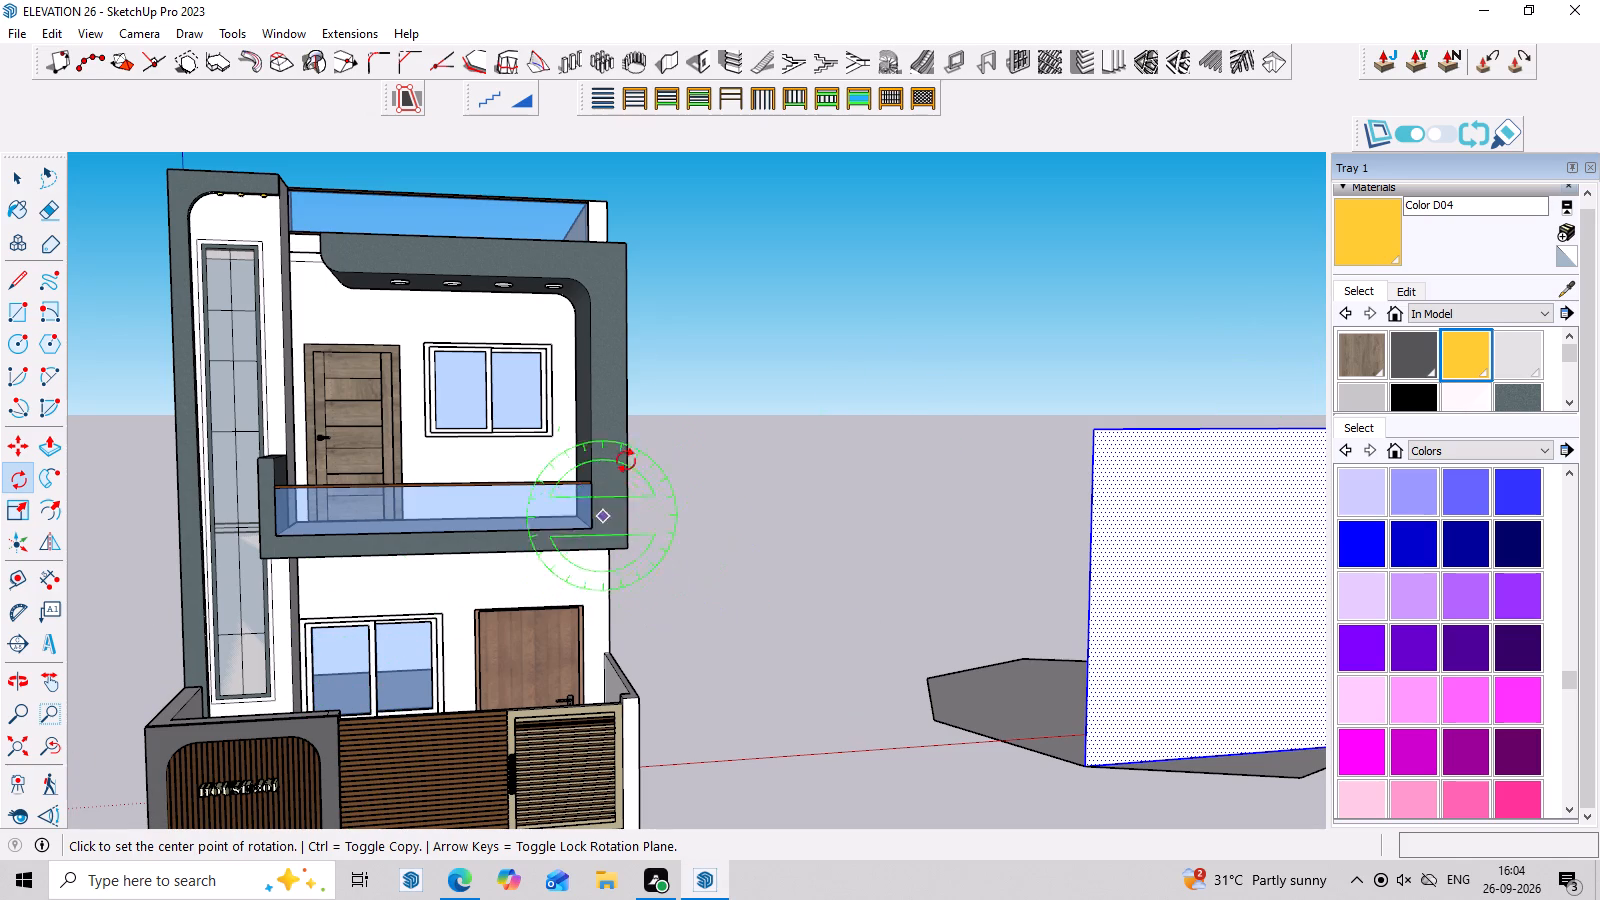
pyautogui.scroll(-1, 498, 381)
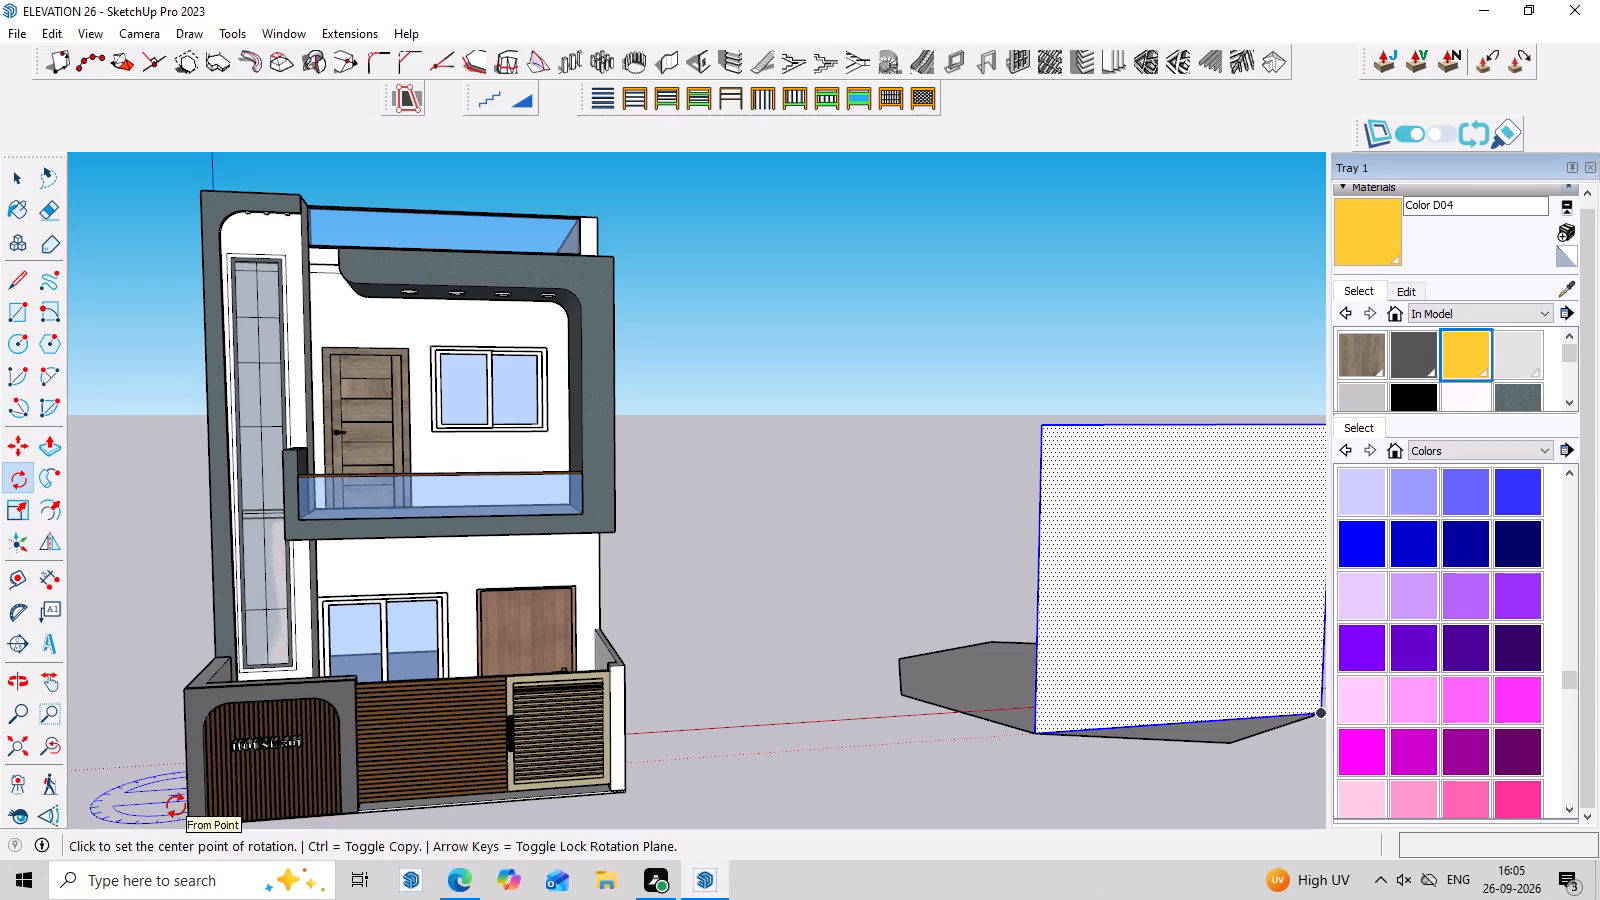
pyautogui.scroll(-3, 336, 426)
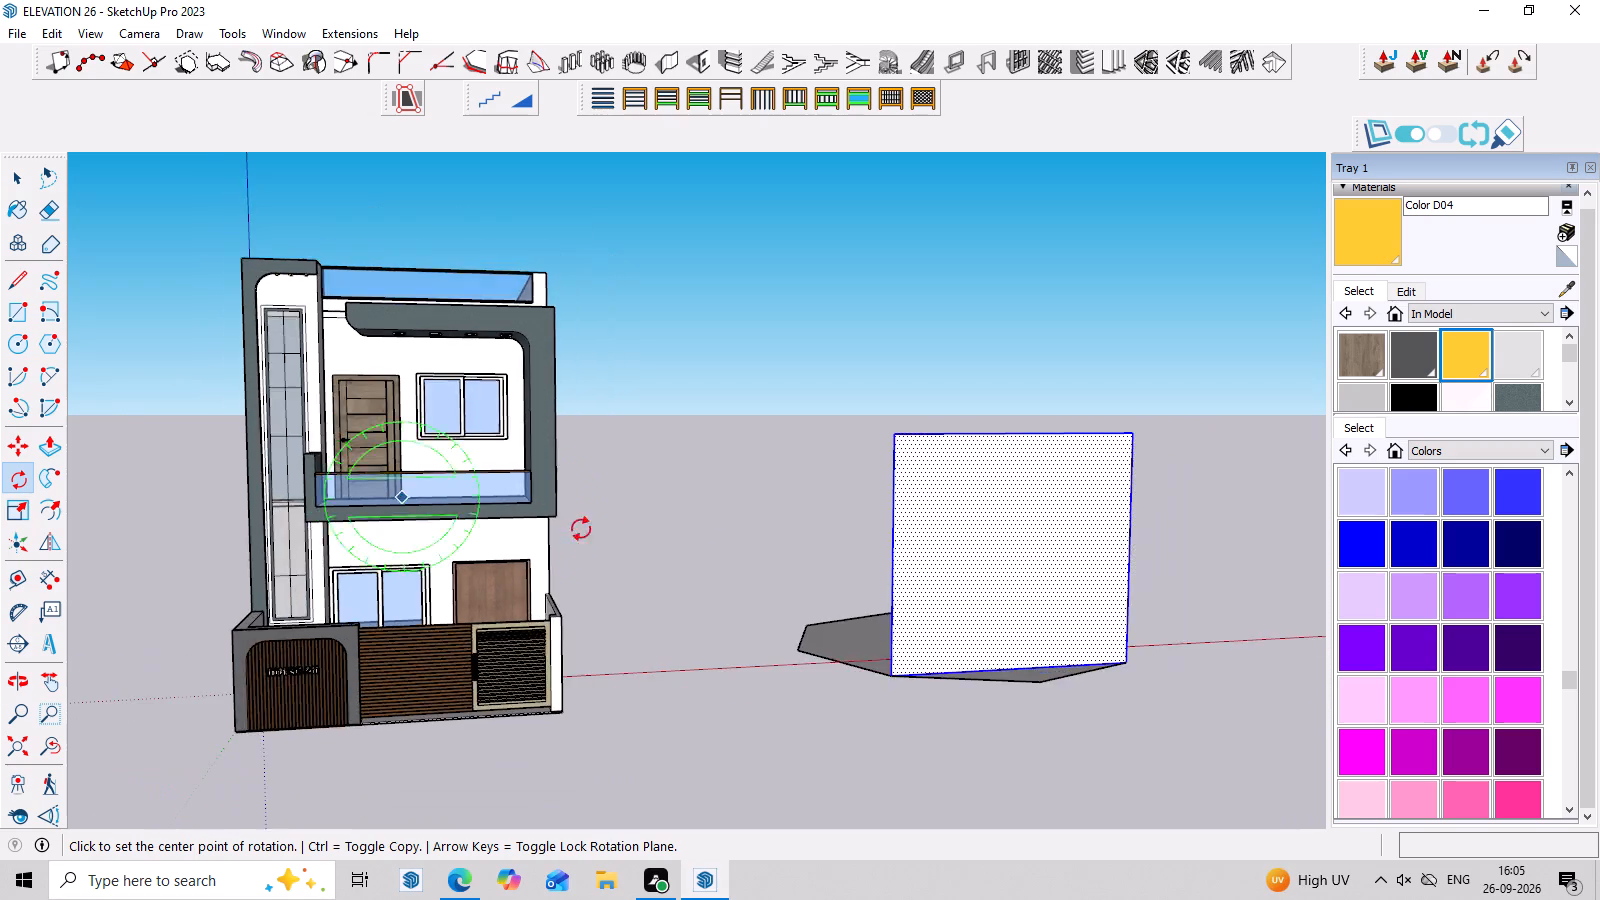
pyautogui.moveTo(671, 559); pyautogui.dragTo(399, 556, button='middle')
pyautogui.scroll(-6, 746, 607)
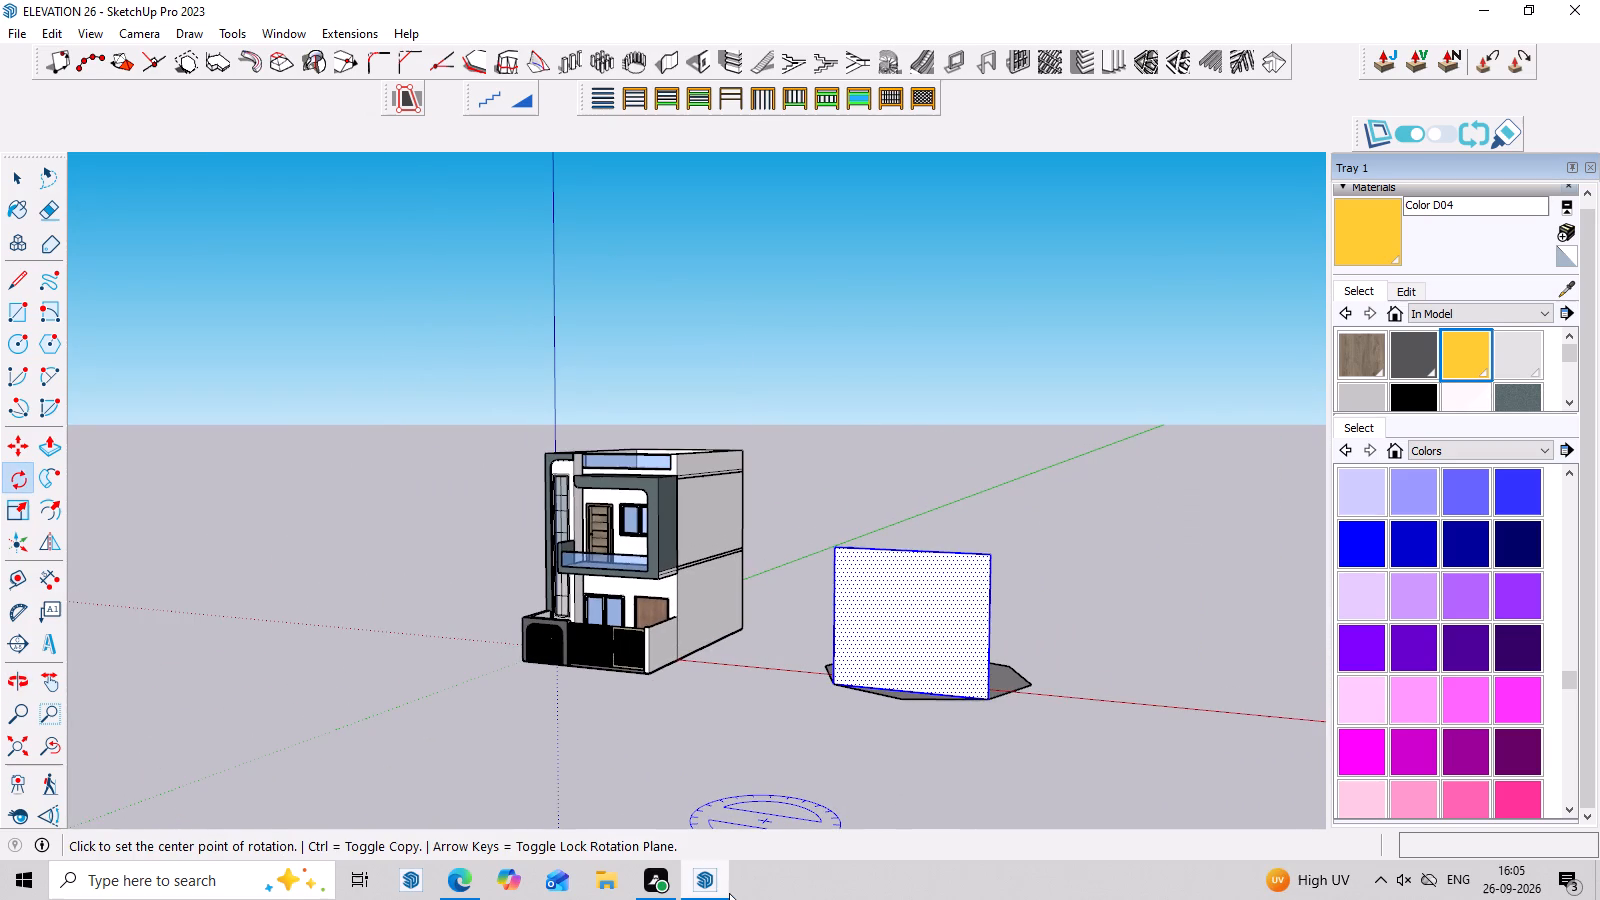
pyautogui.scroll(3, 896, 891)
pyautogui.scroll(2, 843, 683)
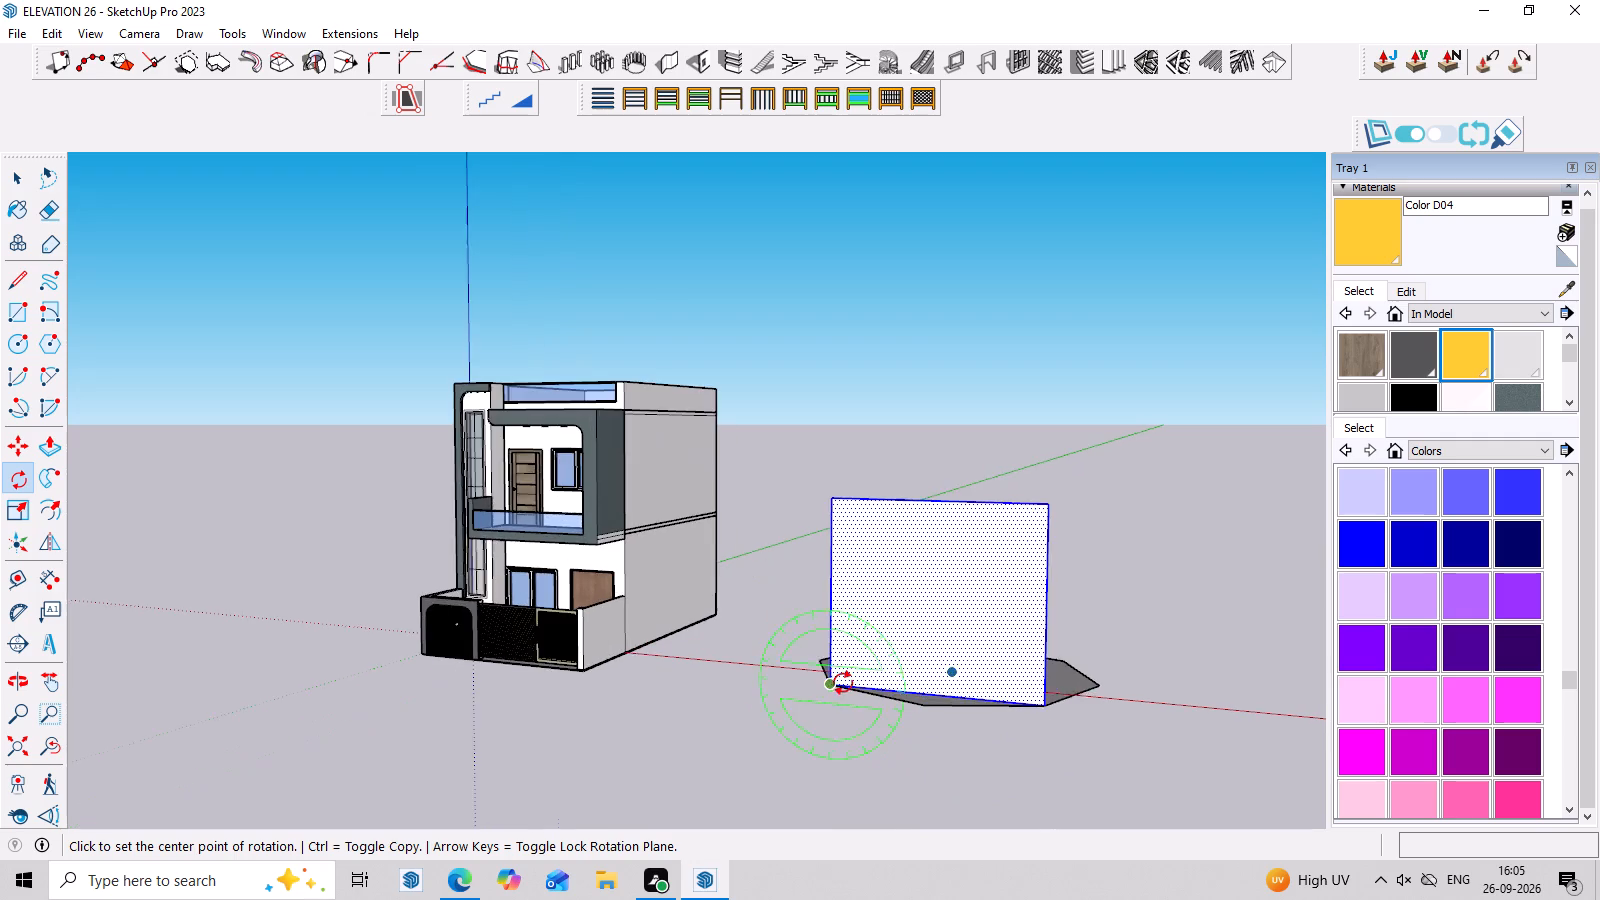
pyautogui.scroll(3, 843, 683)
pyautogui.click(833, 681)
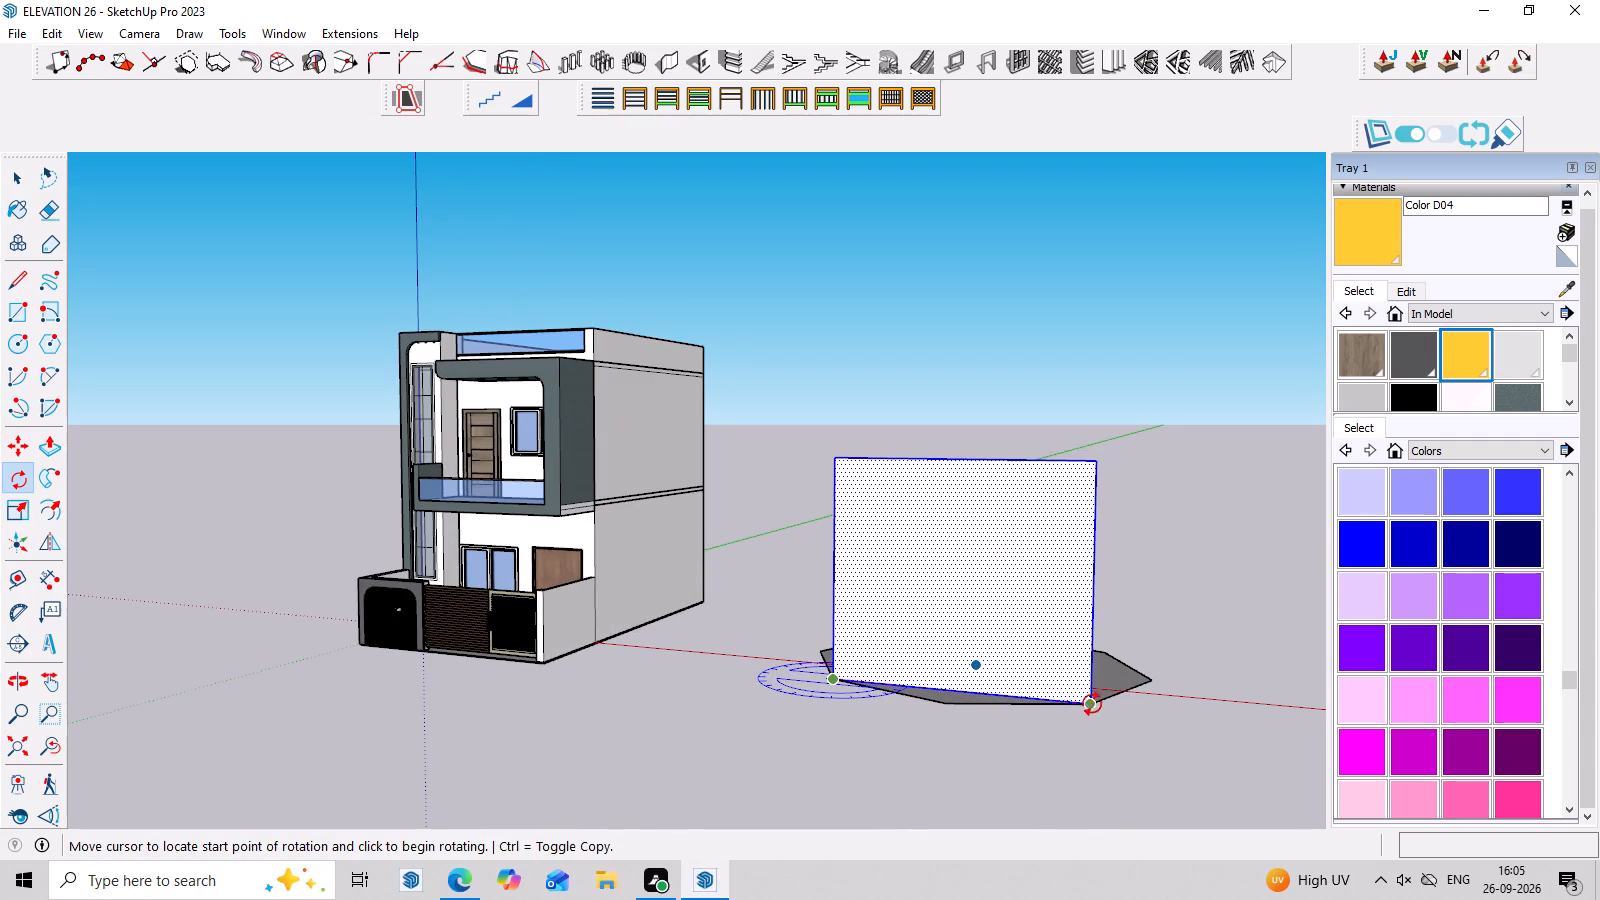
pyautogui.click(1095, 701)
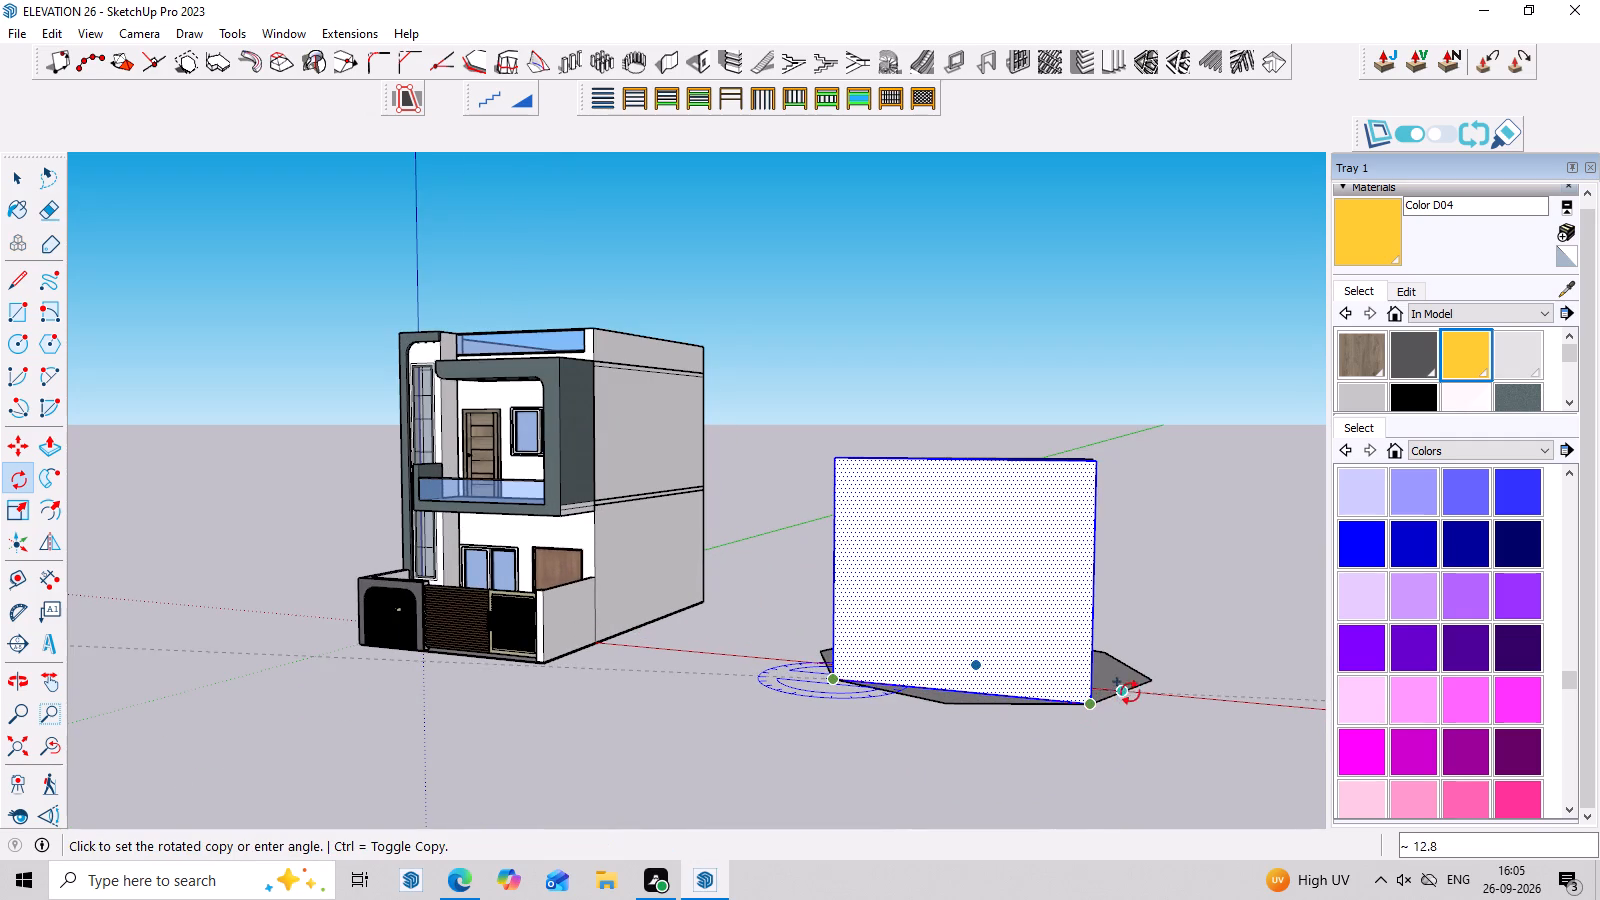
pyautogui.moveTo(1131, 691); pyautogui.dragTo(975, 810, button='middle')
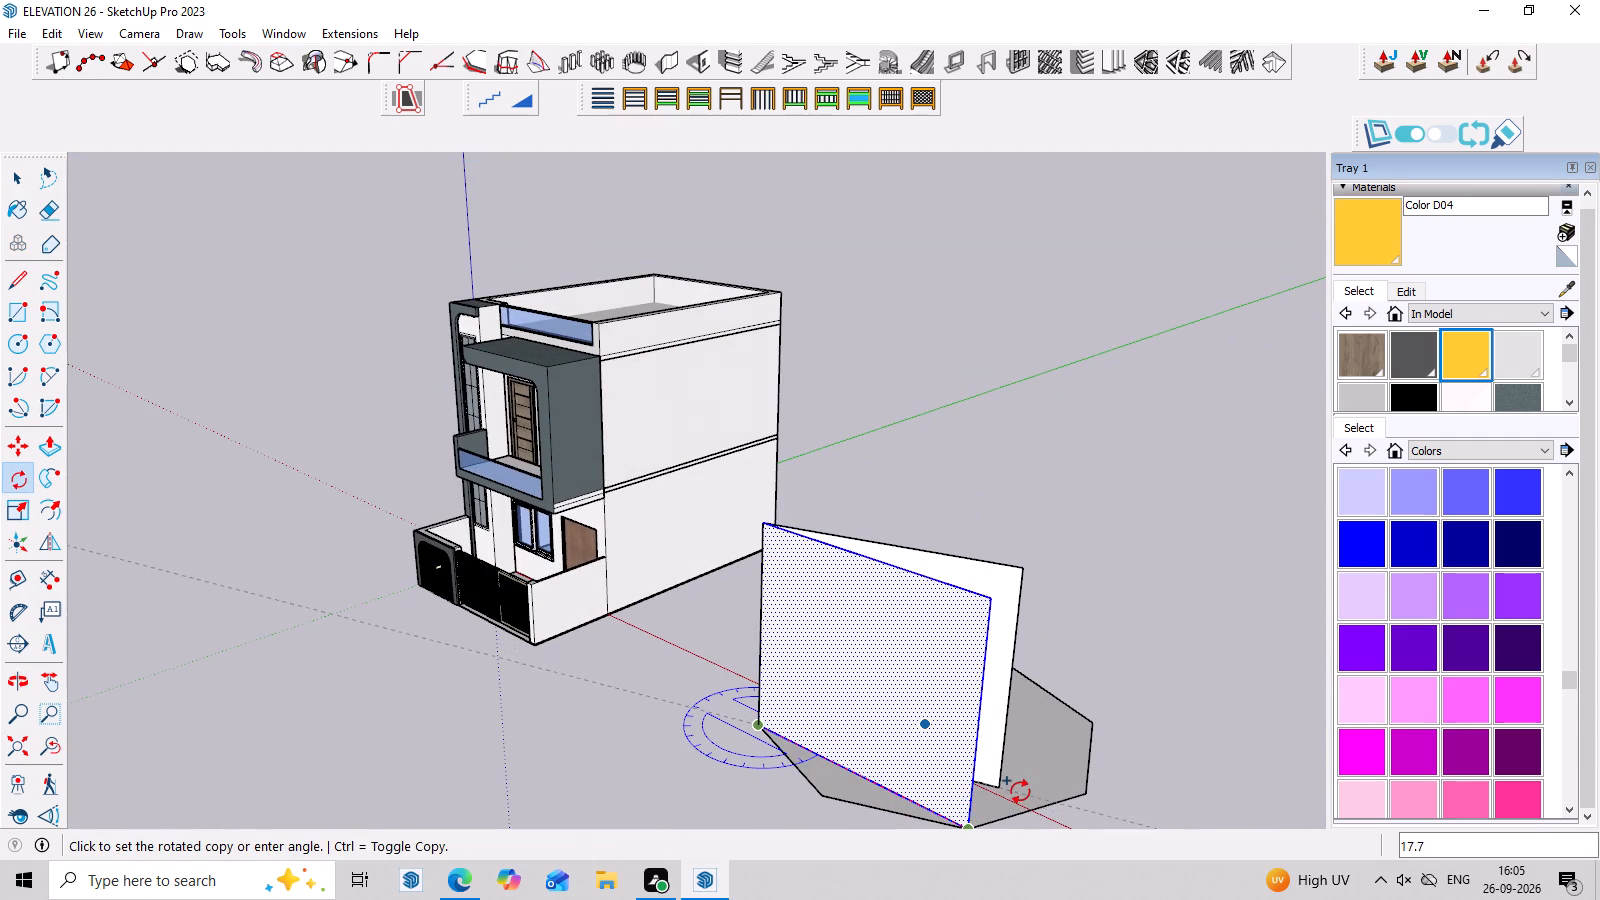
pyautogui.click(1019, 792)
pyautogui.moveTo(1019, 792); pyautogui.dragTo(1106, 758, button='middle')
pyautogui.press('space')
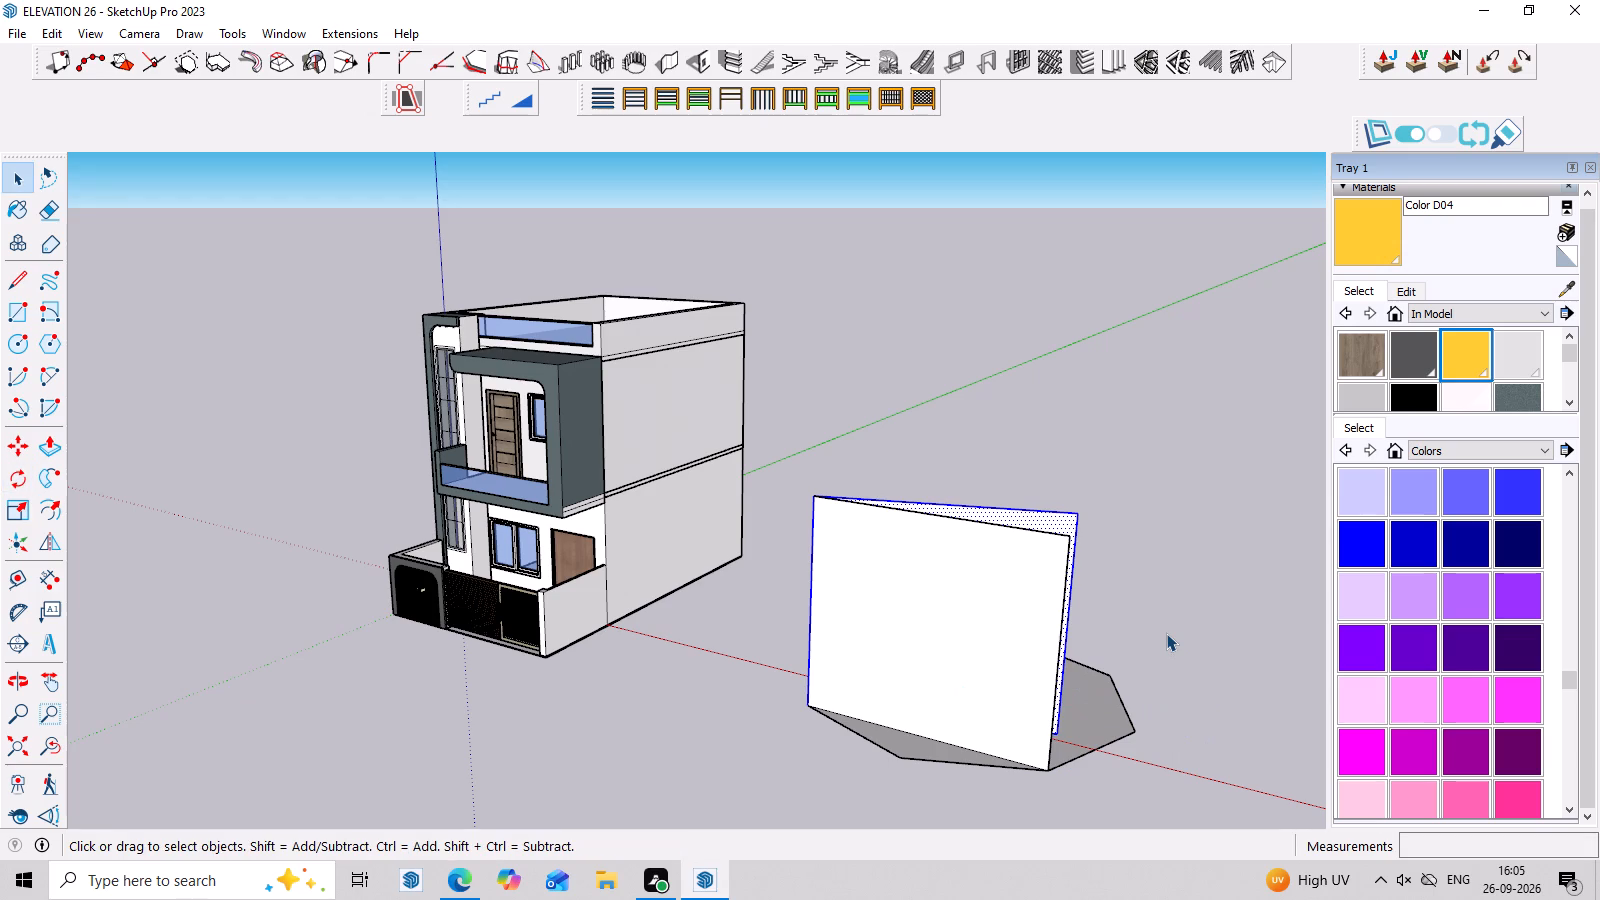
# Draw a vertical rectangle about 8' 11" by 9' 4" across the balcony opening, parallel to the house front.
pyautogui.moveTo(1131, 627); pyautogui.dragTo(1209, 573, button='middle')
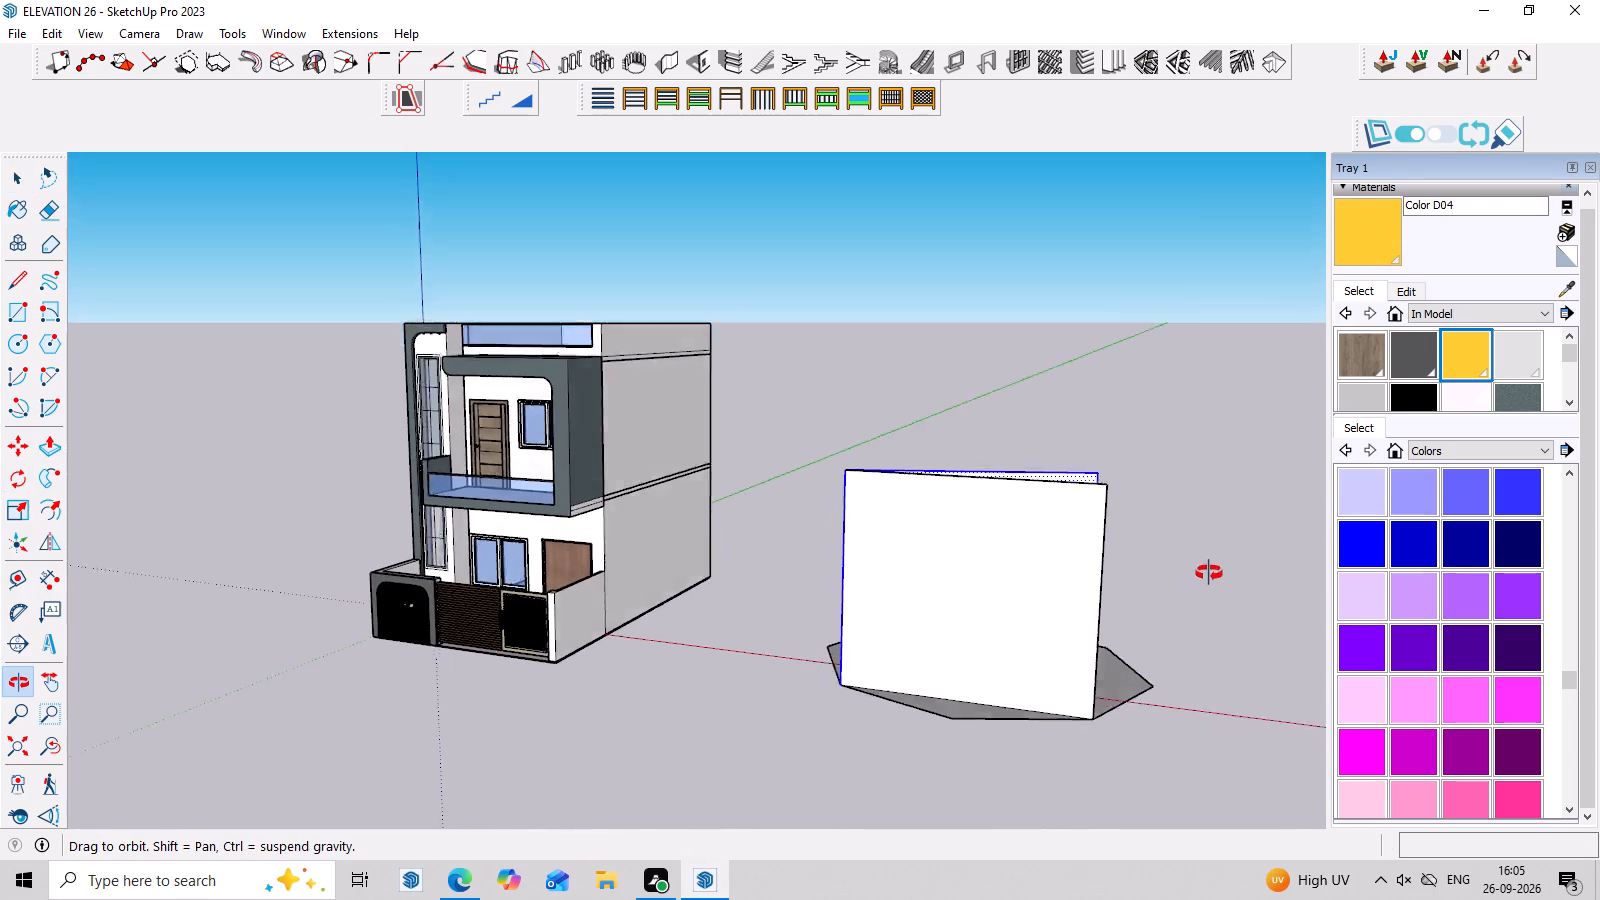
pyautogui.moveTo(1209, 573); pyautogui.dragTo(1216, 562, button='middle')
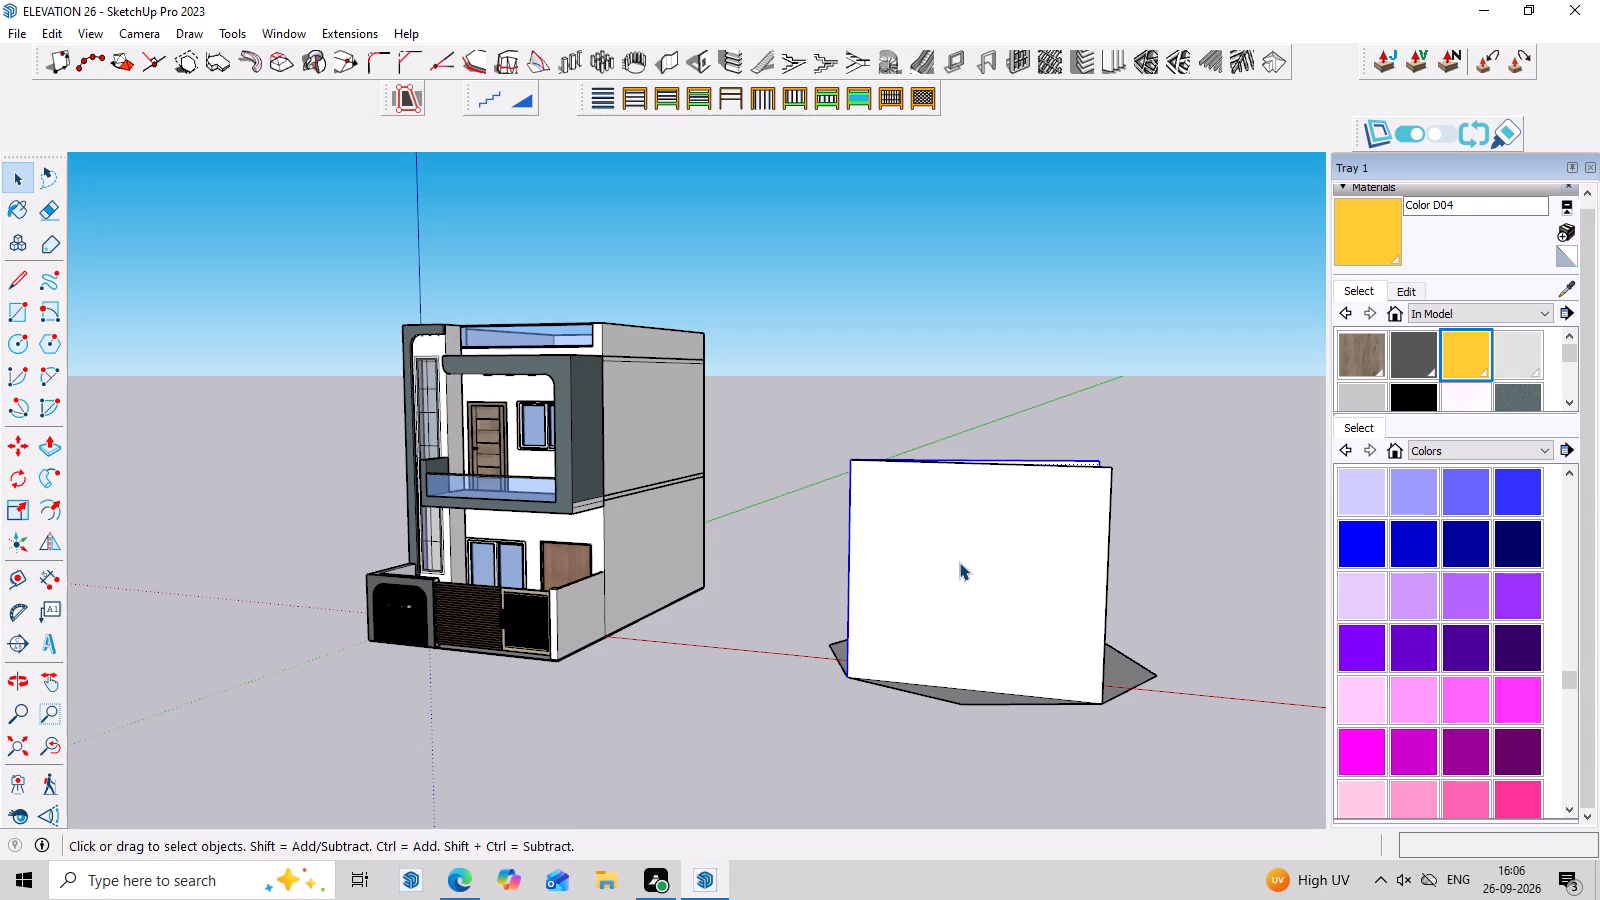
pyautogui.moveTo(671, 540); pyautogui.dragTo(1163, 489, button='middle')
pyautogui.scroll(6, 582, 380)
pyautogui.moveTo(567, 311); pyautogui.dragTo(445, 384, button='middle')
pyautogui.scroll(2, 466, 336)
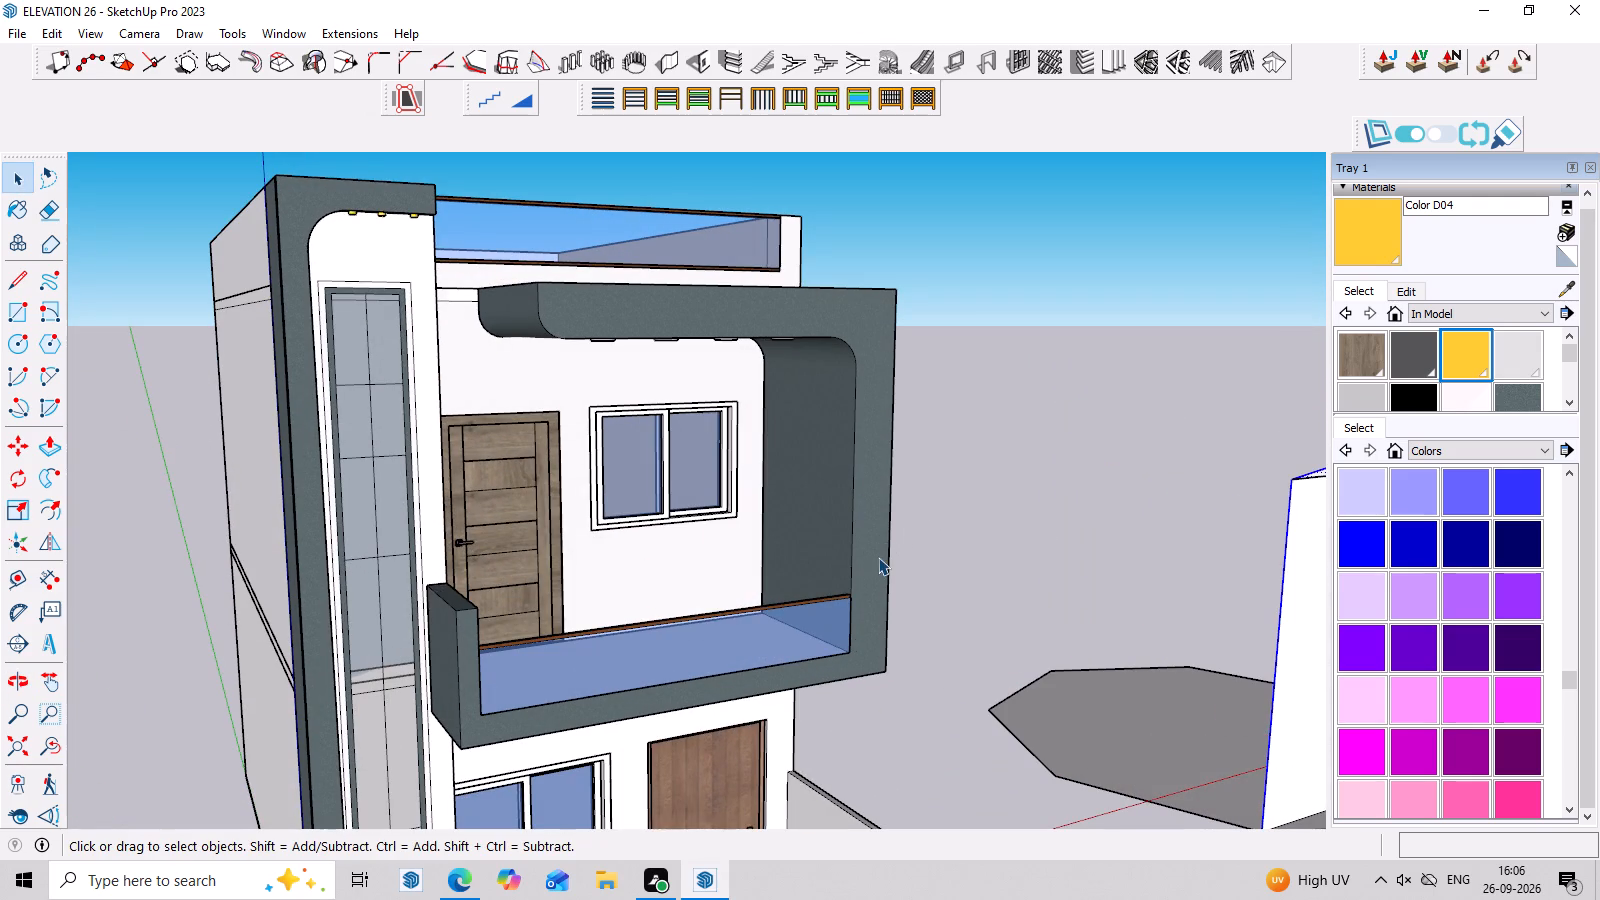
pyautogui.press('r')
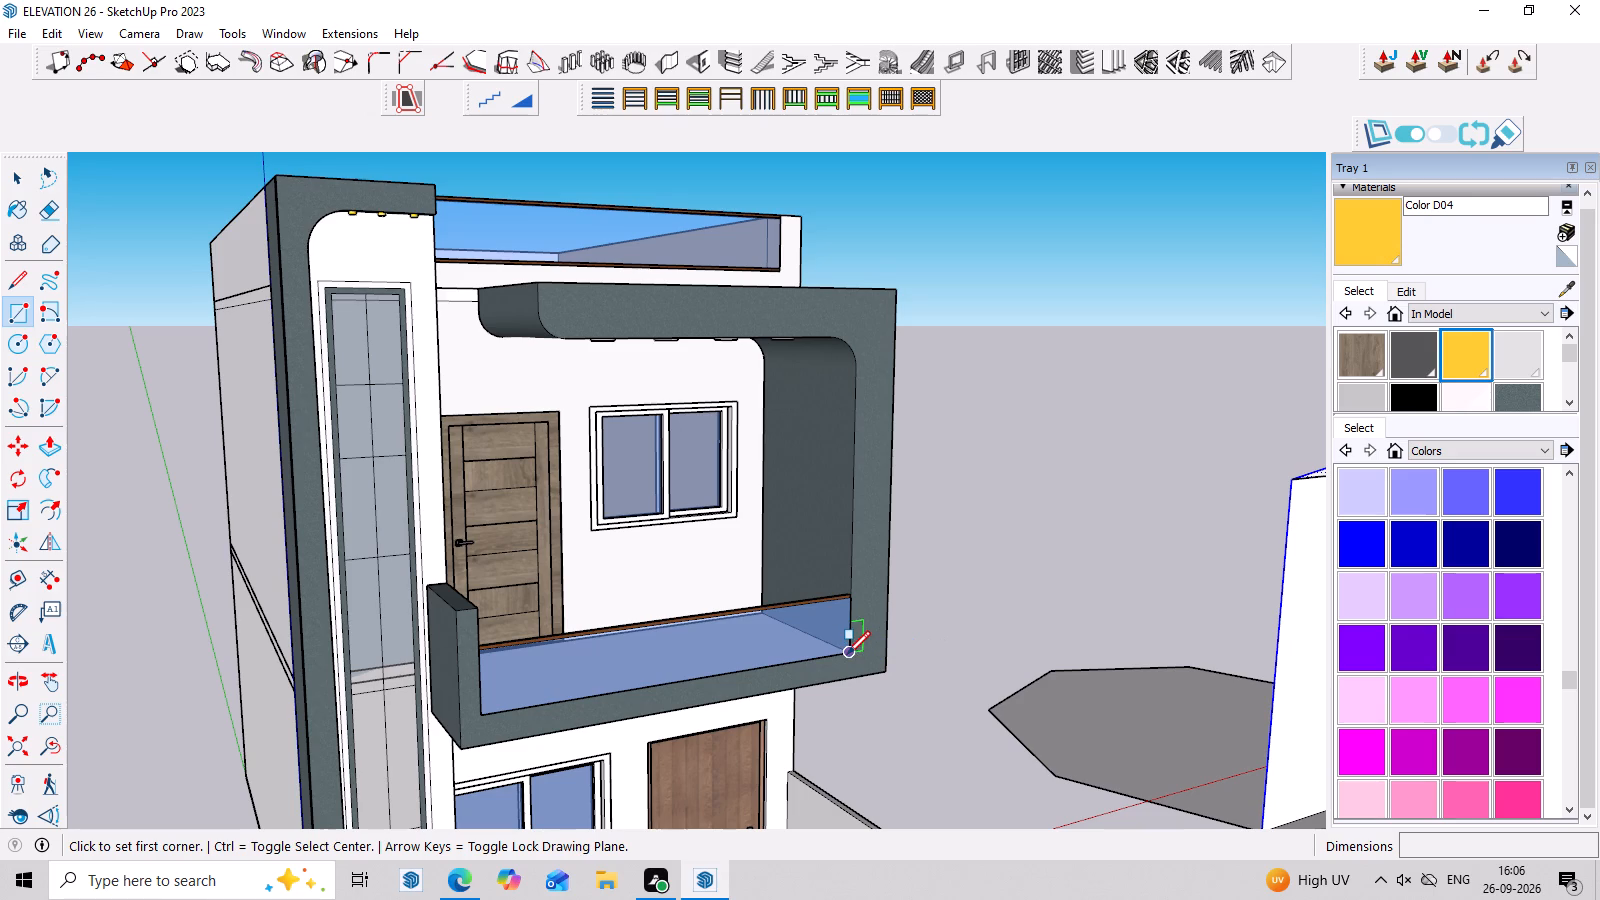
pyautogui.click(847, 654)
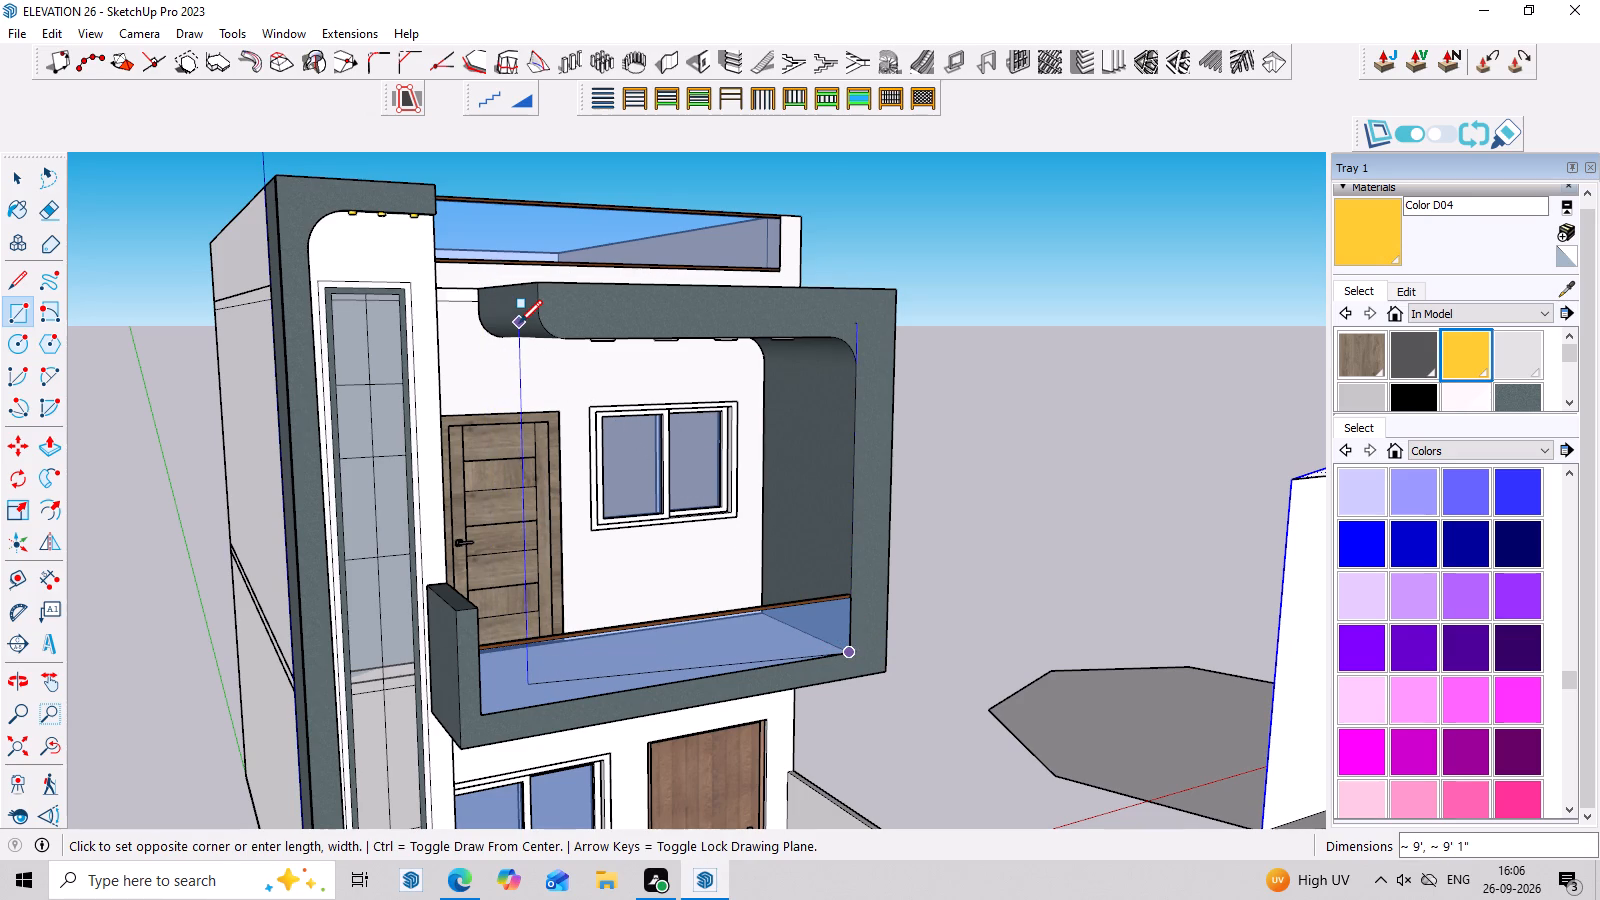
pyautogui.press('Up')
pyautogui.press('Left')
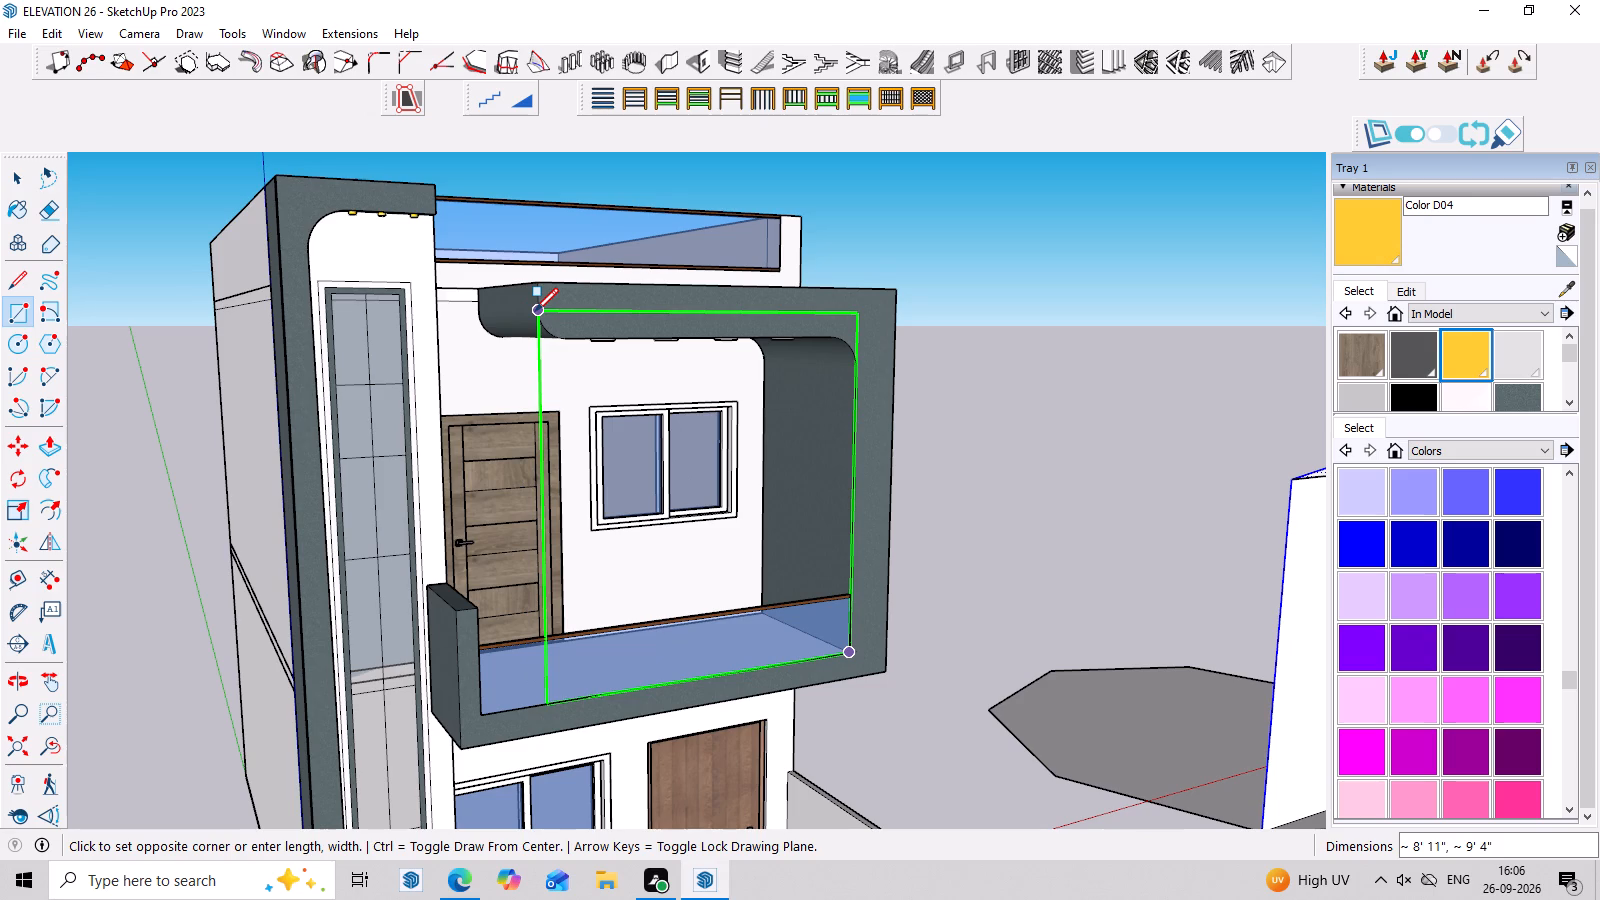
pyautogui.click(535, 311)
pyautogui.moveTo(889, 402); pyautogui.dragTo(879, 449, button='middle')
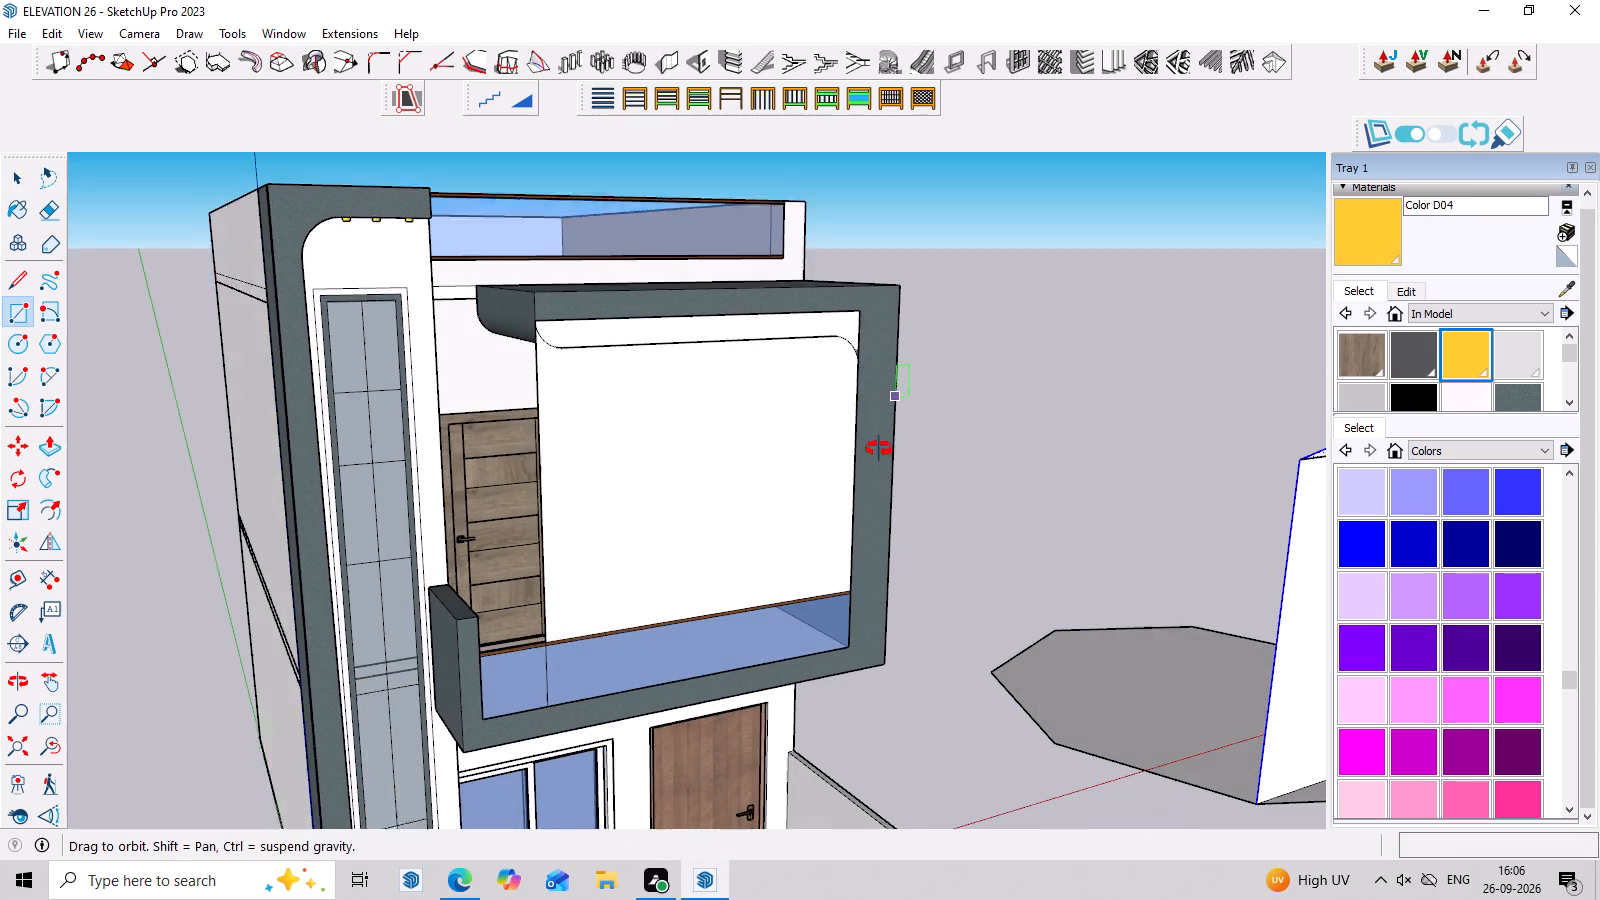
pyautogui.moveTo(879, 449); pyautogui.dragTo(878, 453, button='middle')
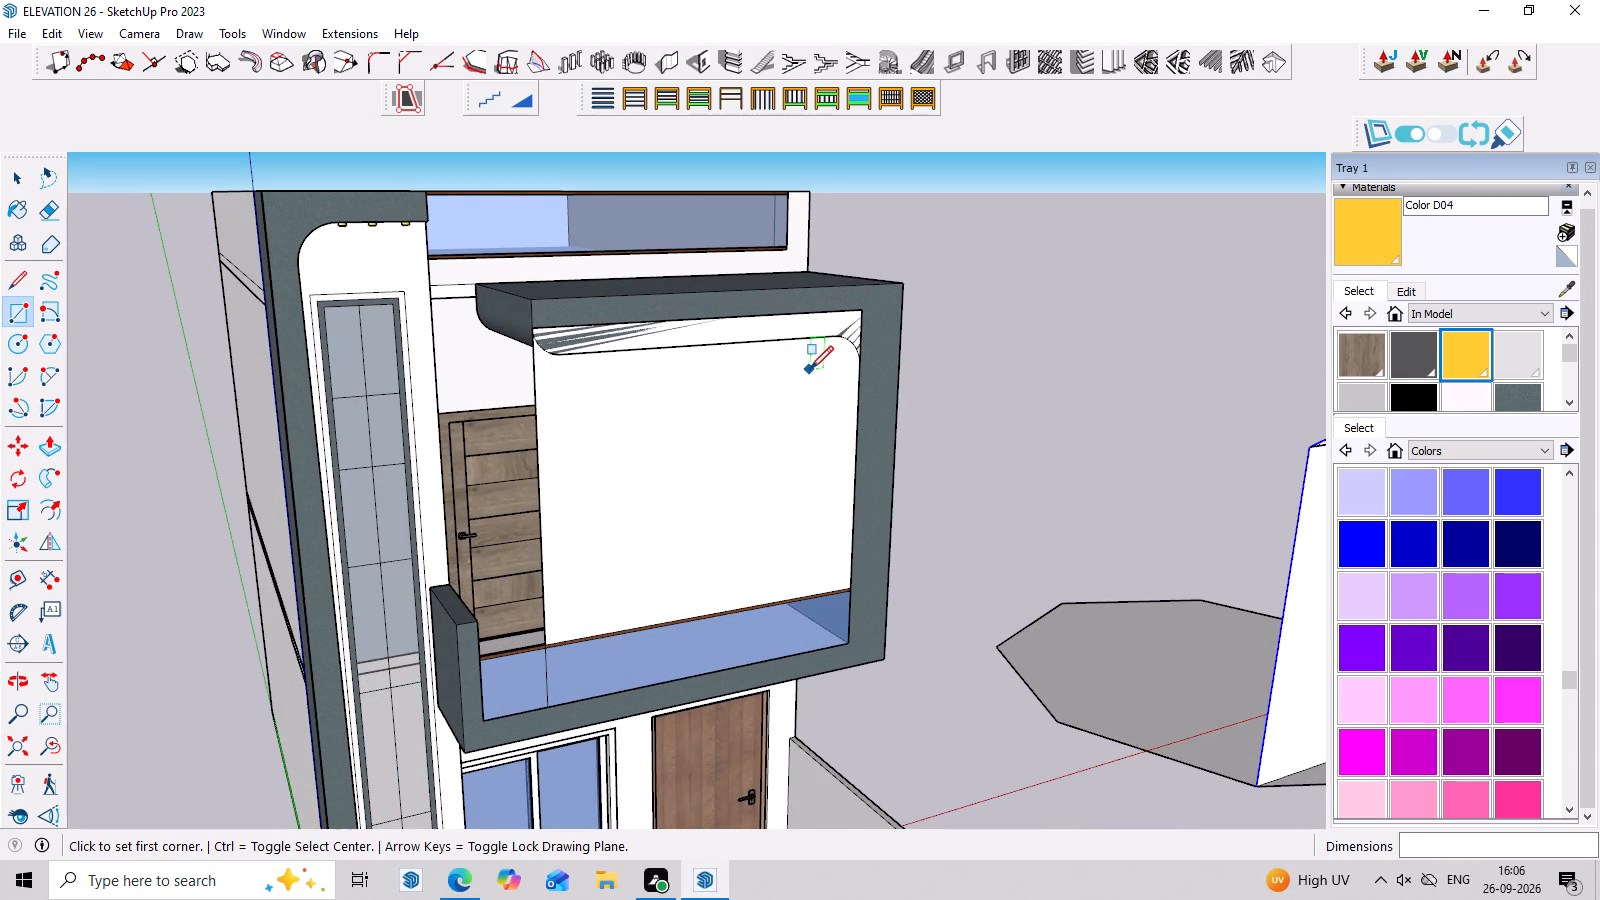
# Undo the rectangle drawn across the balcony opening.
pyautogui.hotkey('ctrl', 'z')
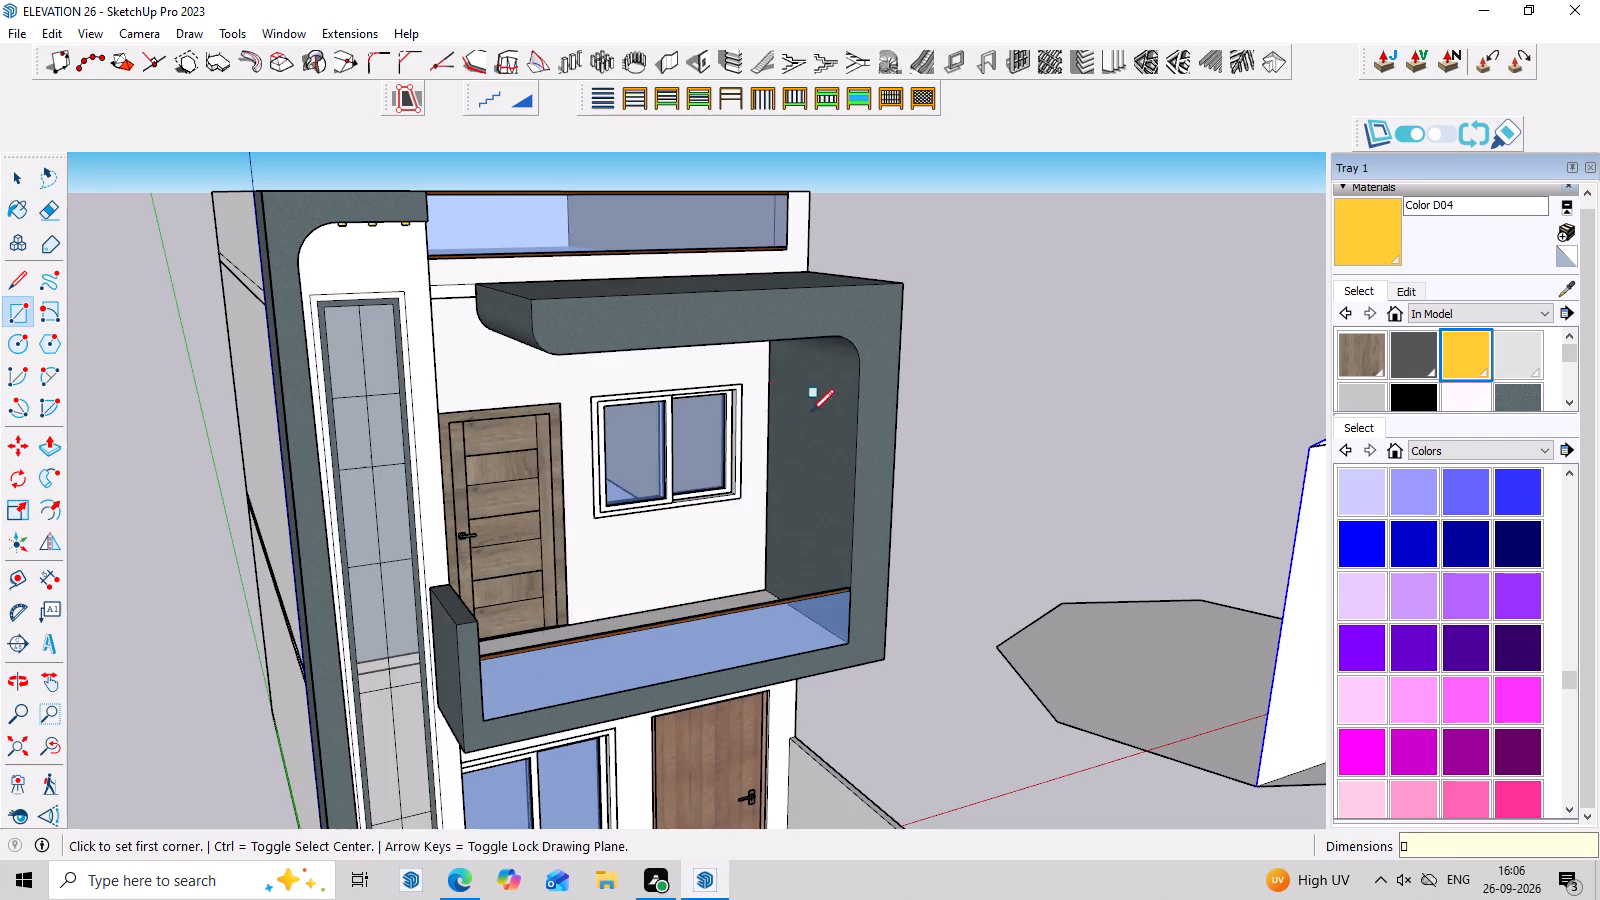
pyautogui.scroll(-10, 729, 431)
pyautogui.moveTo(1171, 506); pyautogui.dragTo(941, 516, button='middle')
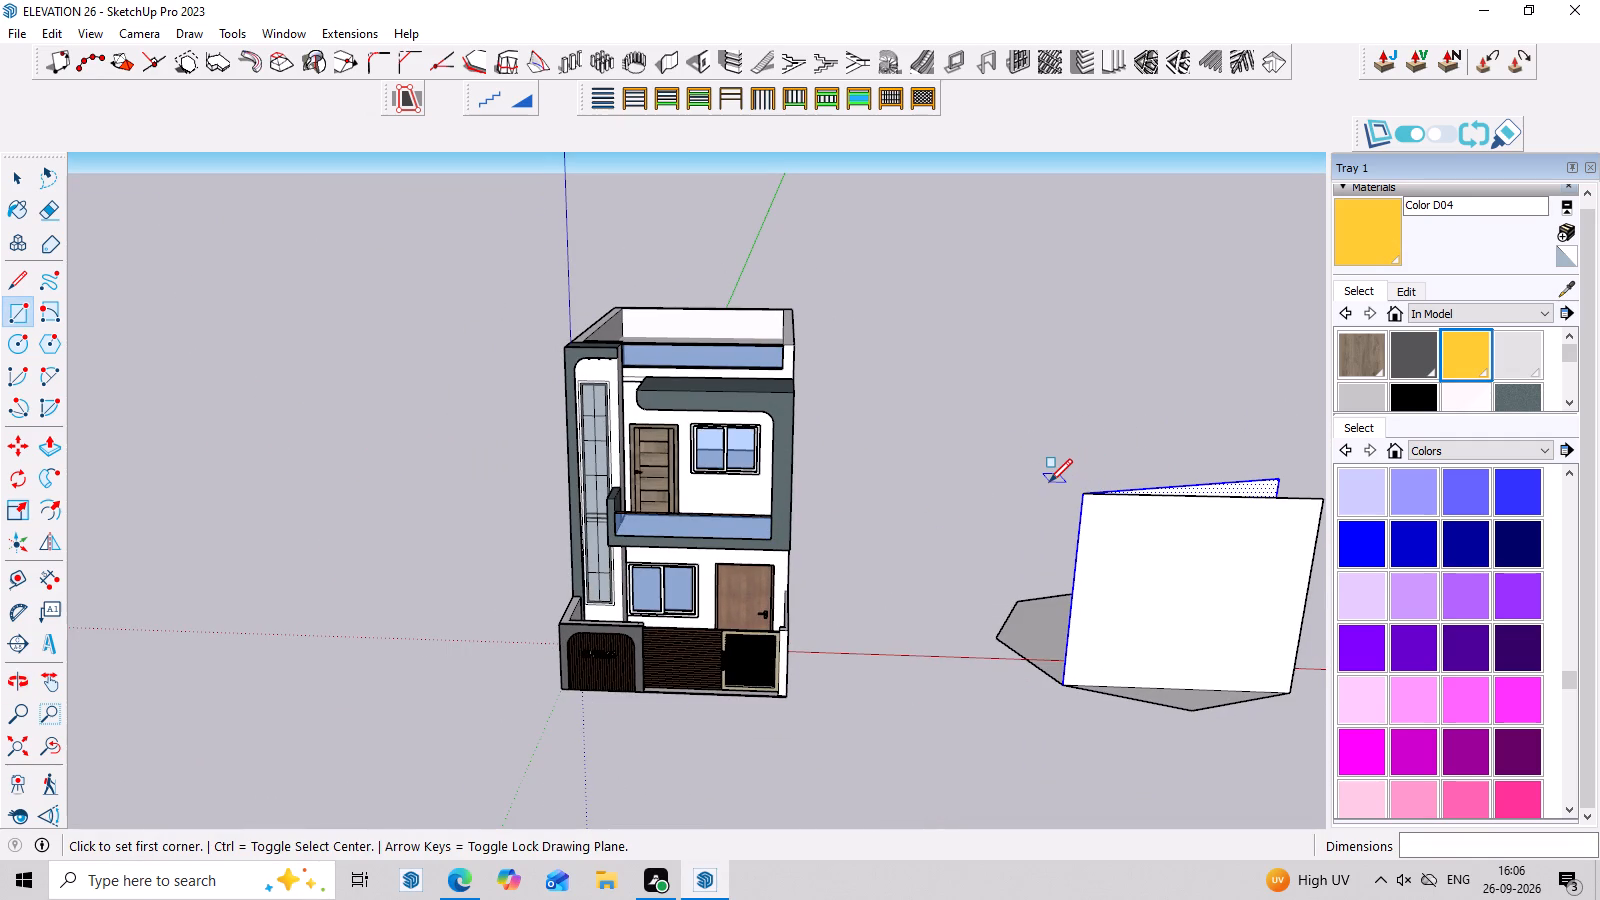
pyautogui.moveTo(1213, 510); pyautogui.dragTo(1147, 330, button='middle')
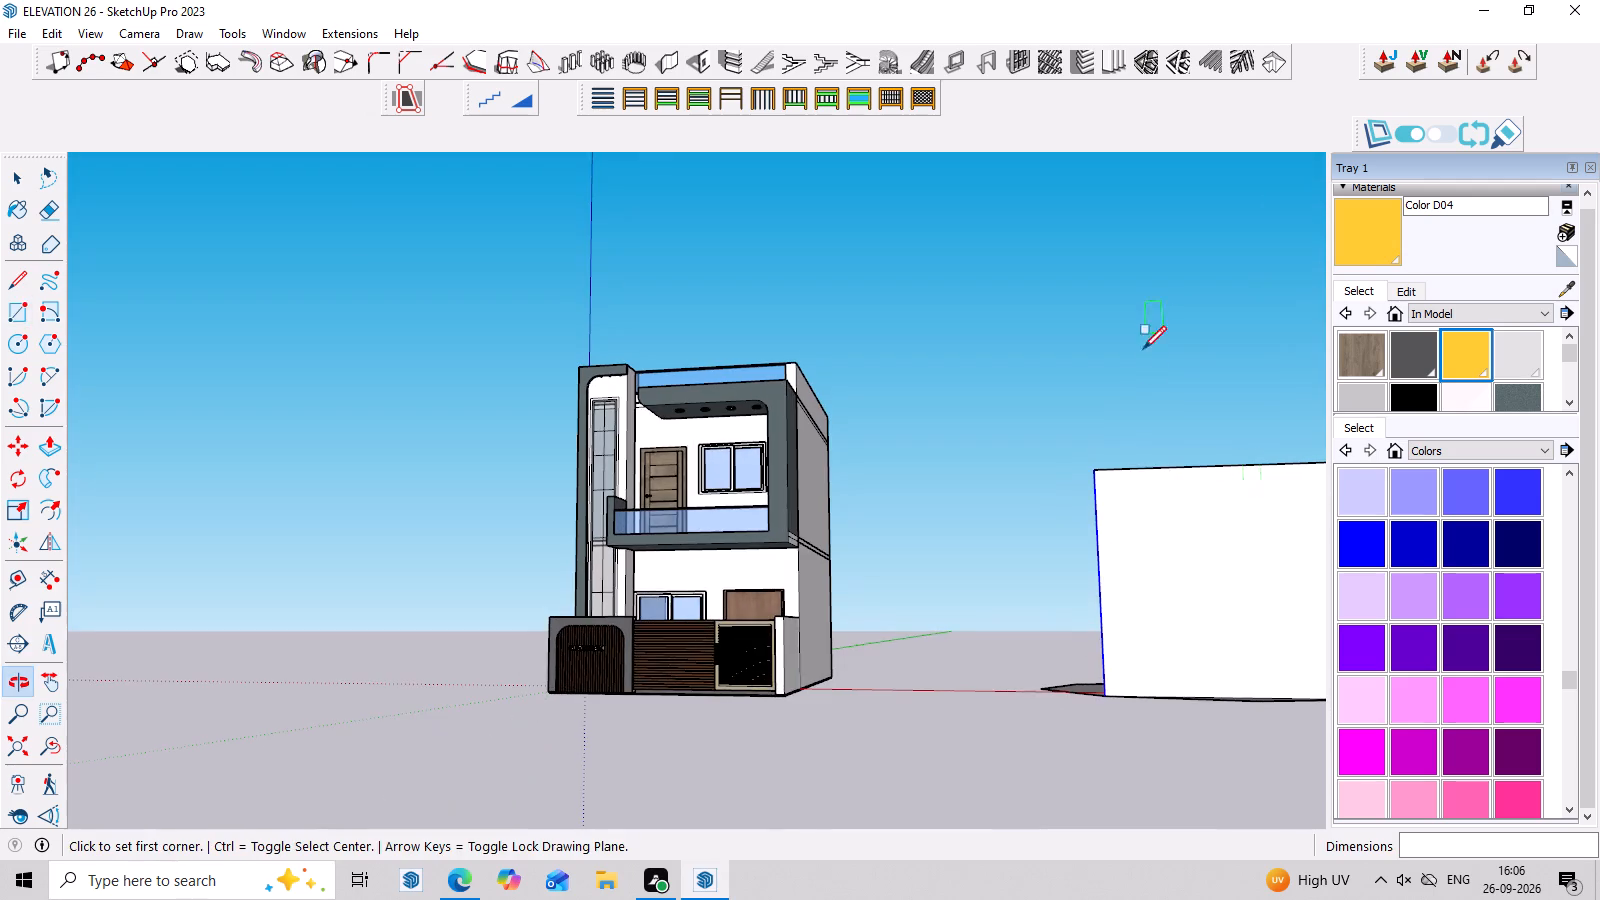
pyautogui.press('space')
# Draw a tangent two-point arc across the front upright rectangle's top corner nearest the house, from mid-top edge to the side edge.
pyautogui.scroll(-7, 997, 421)
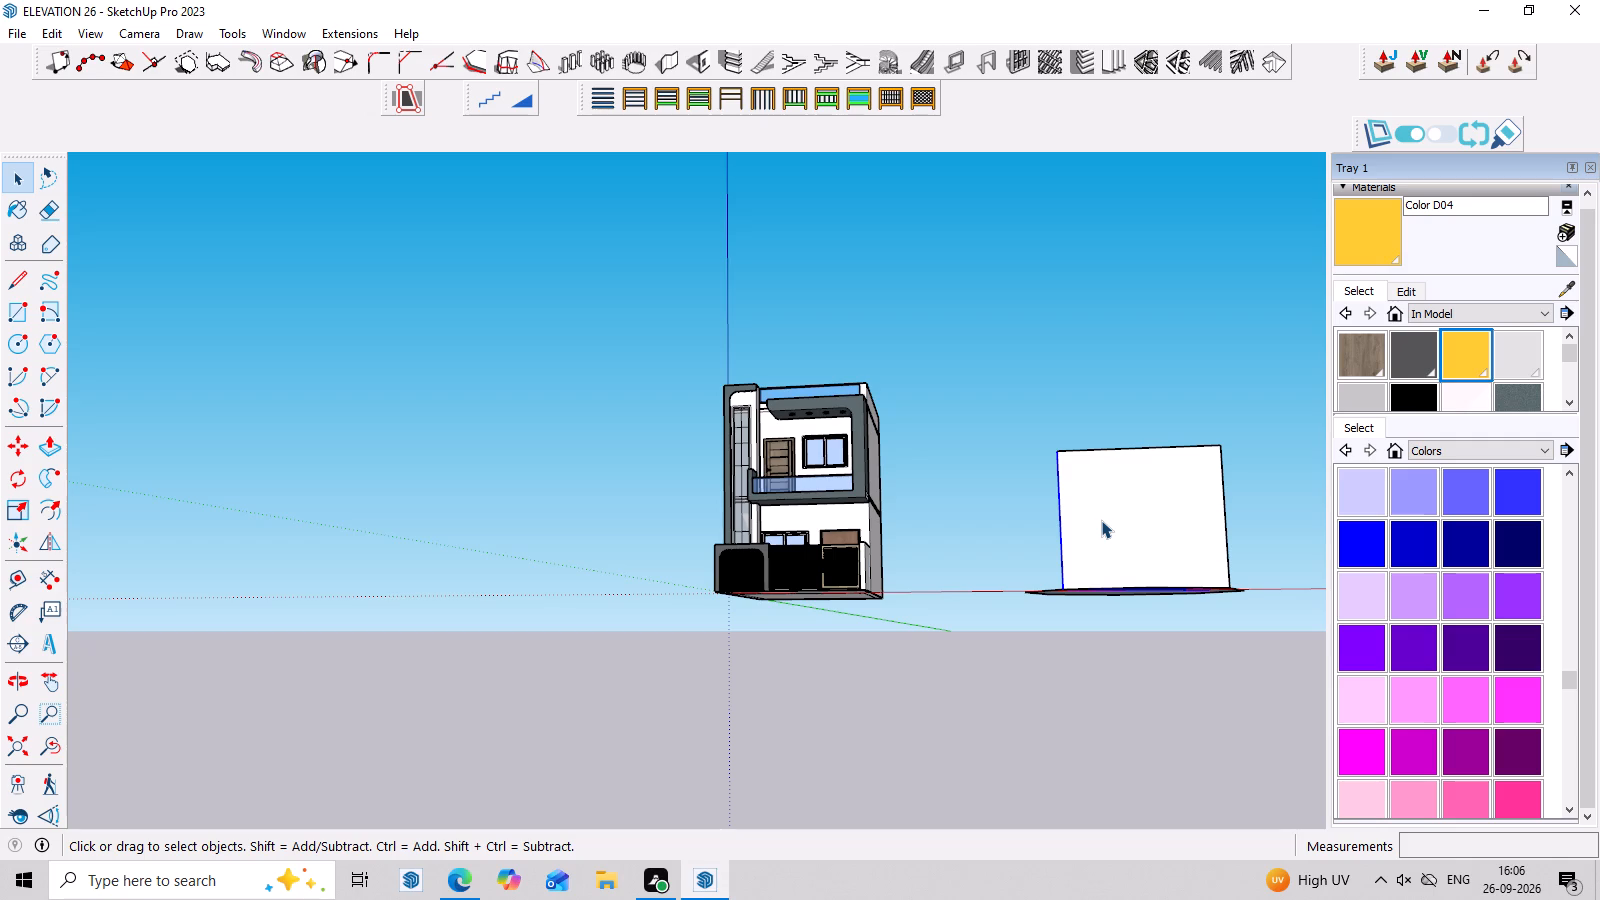
pyautogui.moveTo(1153, 451); pyautogui.dragTo(1072, 580, button='middle')
pyautogui.scroll(4, 1158, 539)
pyautogui.doubleClick(1155, 568)
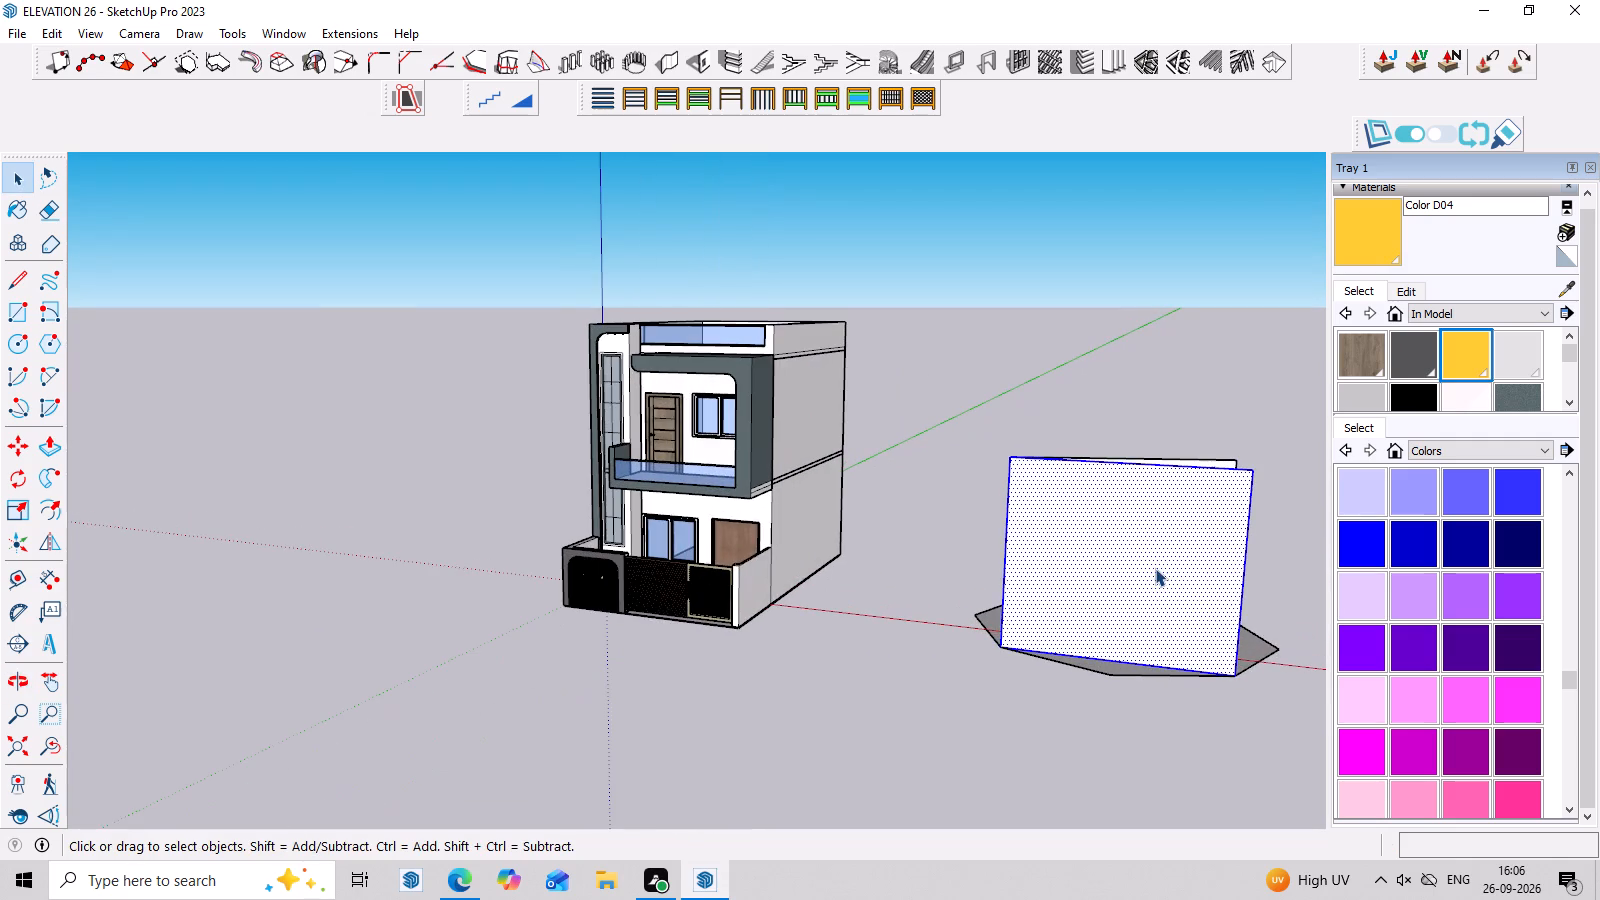
pyautogui.moveTo(1219, 606); pyautogui.dragTo(1186, 605, button='middle')
pyautogui.scroll(2, 1138, 583)
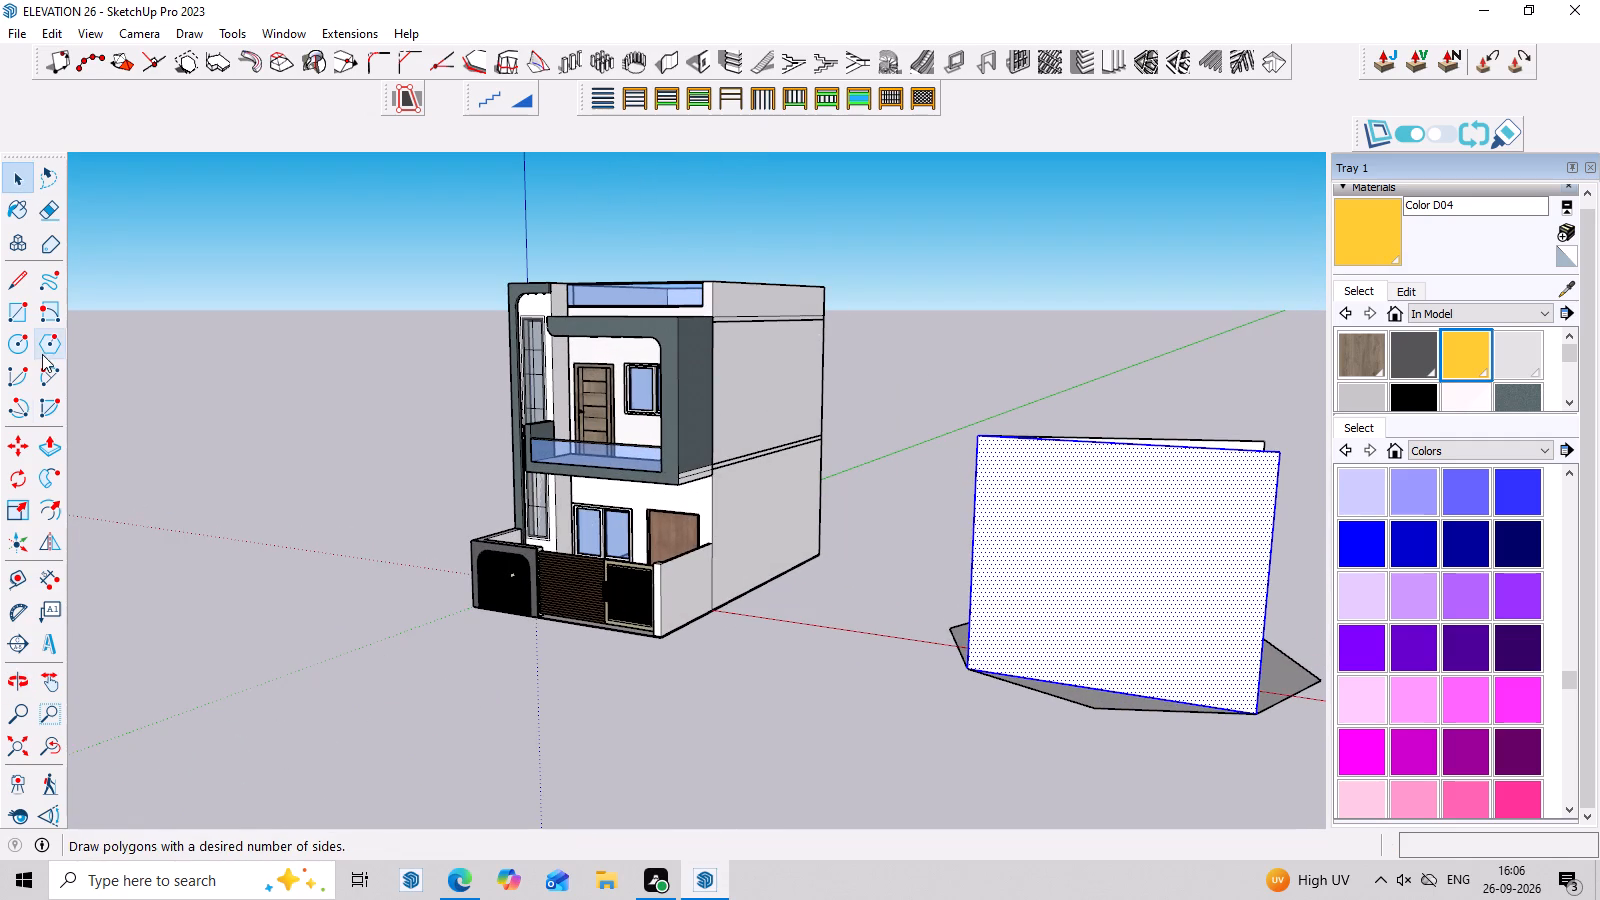
pyautogui.click(42, 376)
pyautogui.scroll(3, 1051, 452)
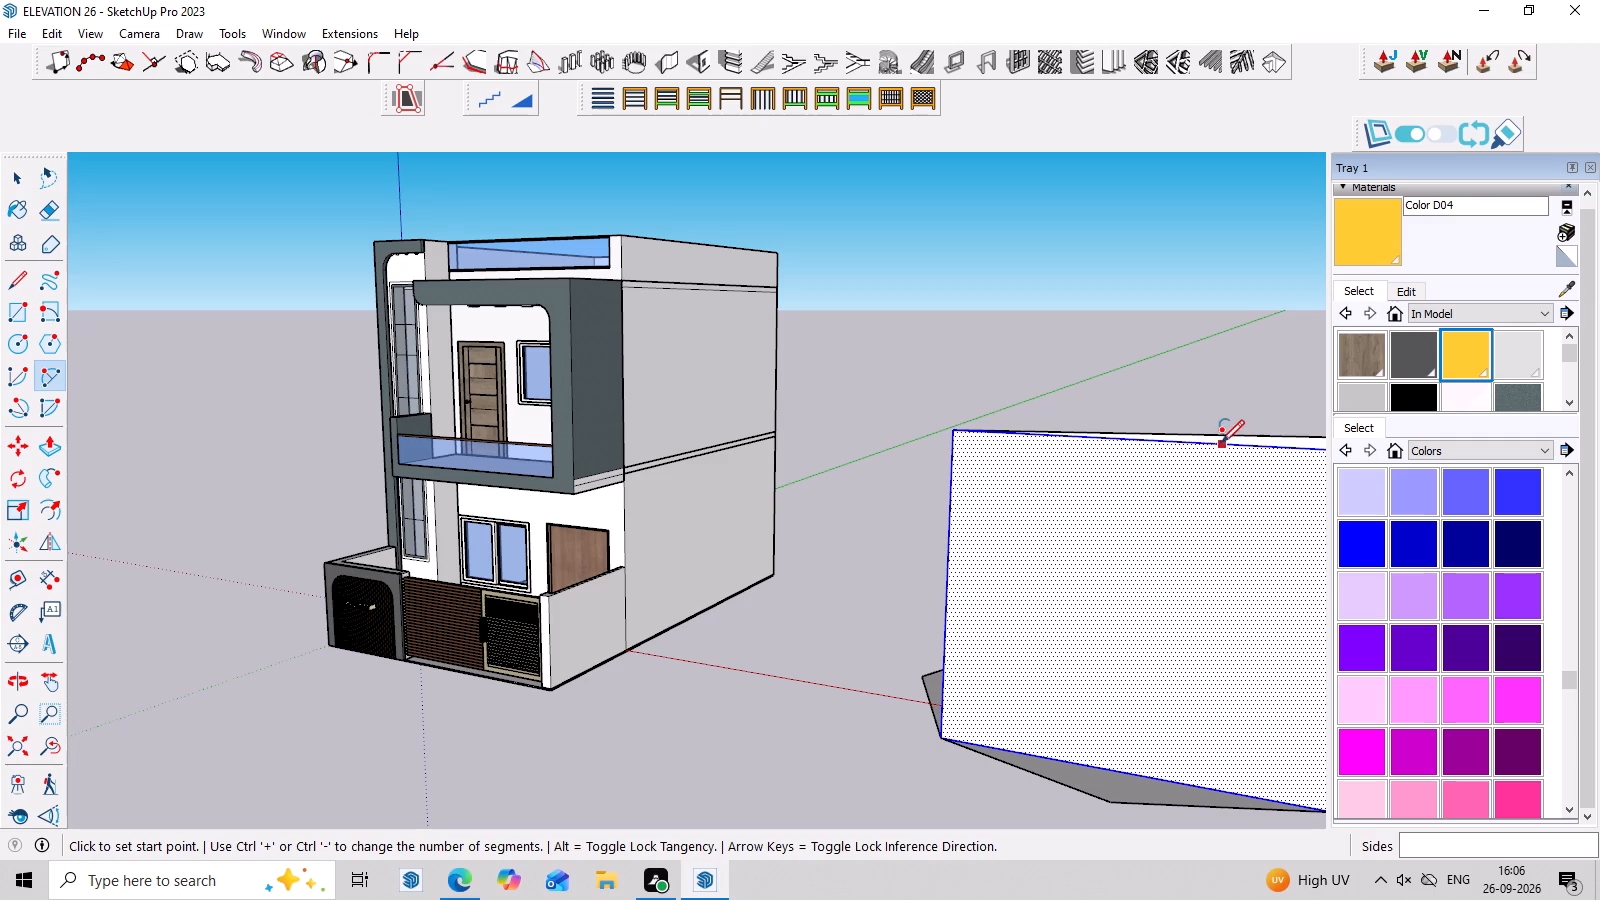
pyautogui.click(1142, 442)
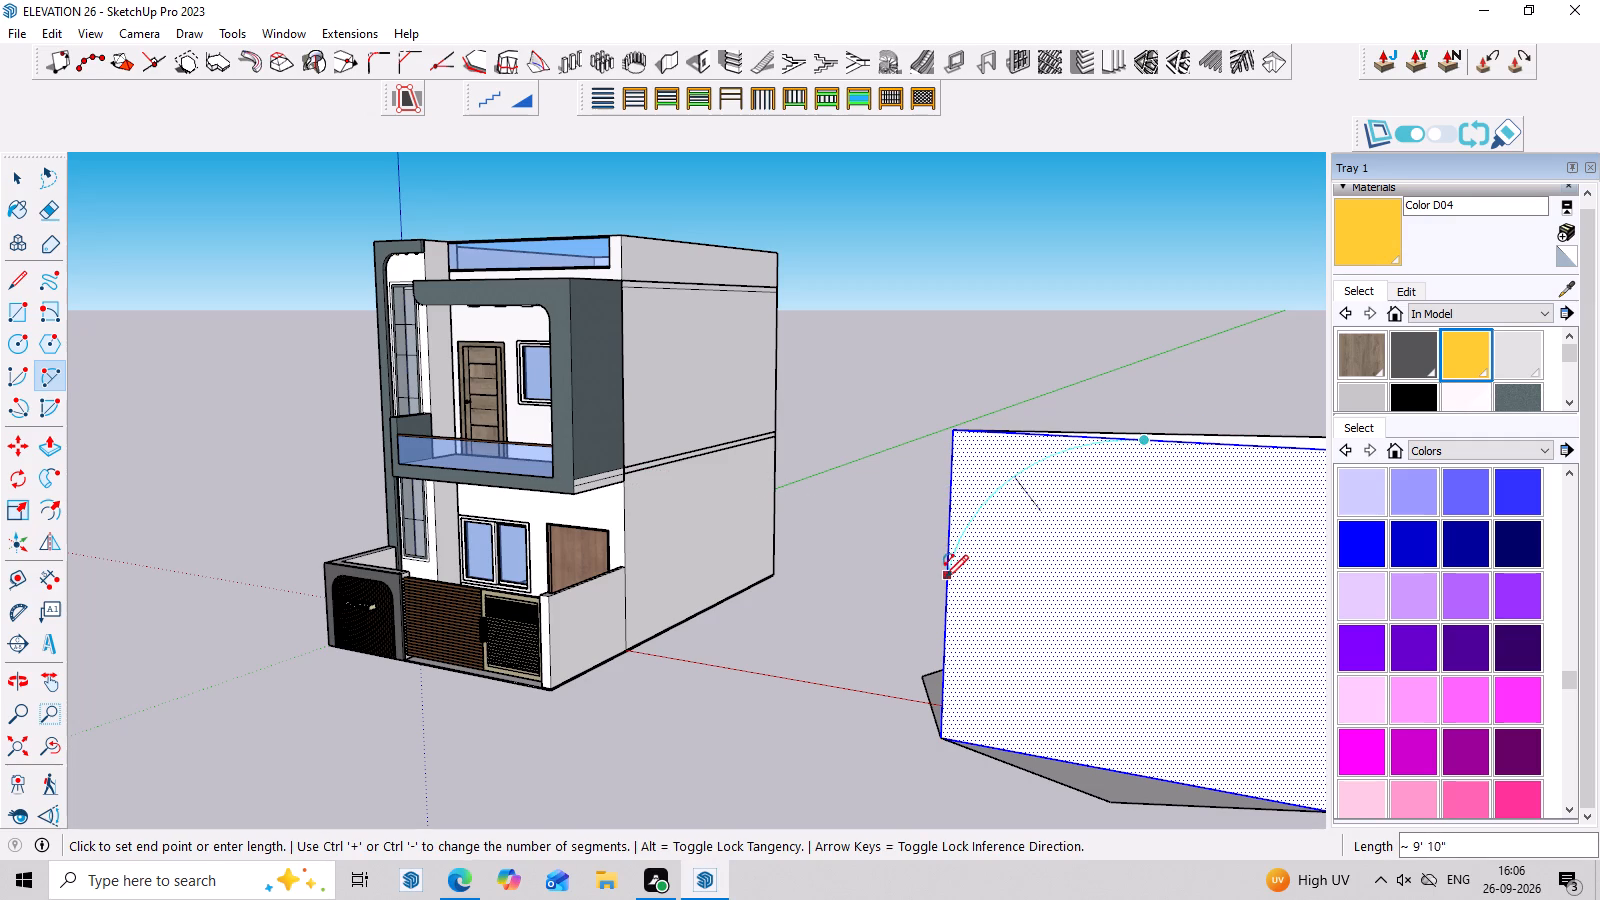
pyautogui.click(945, 584)
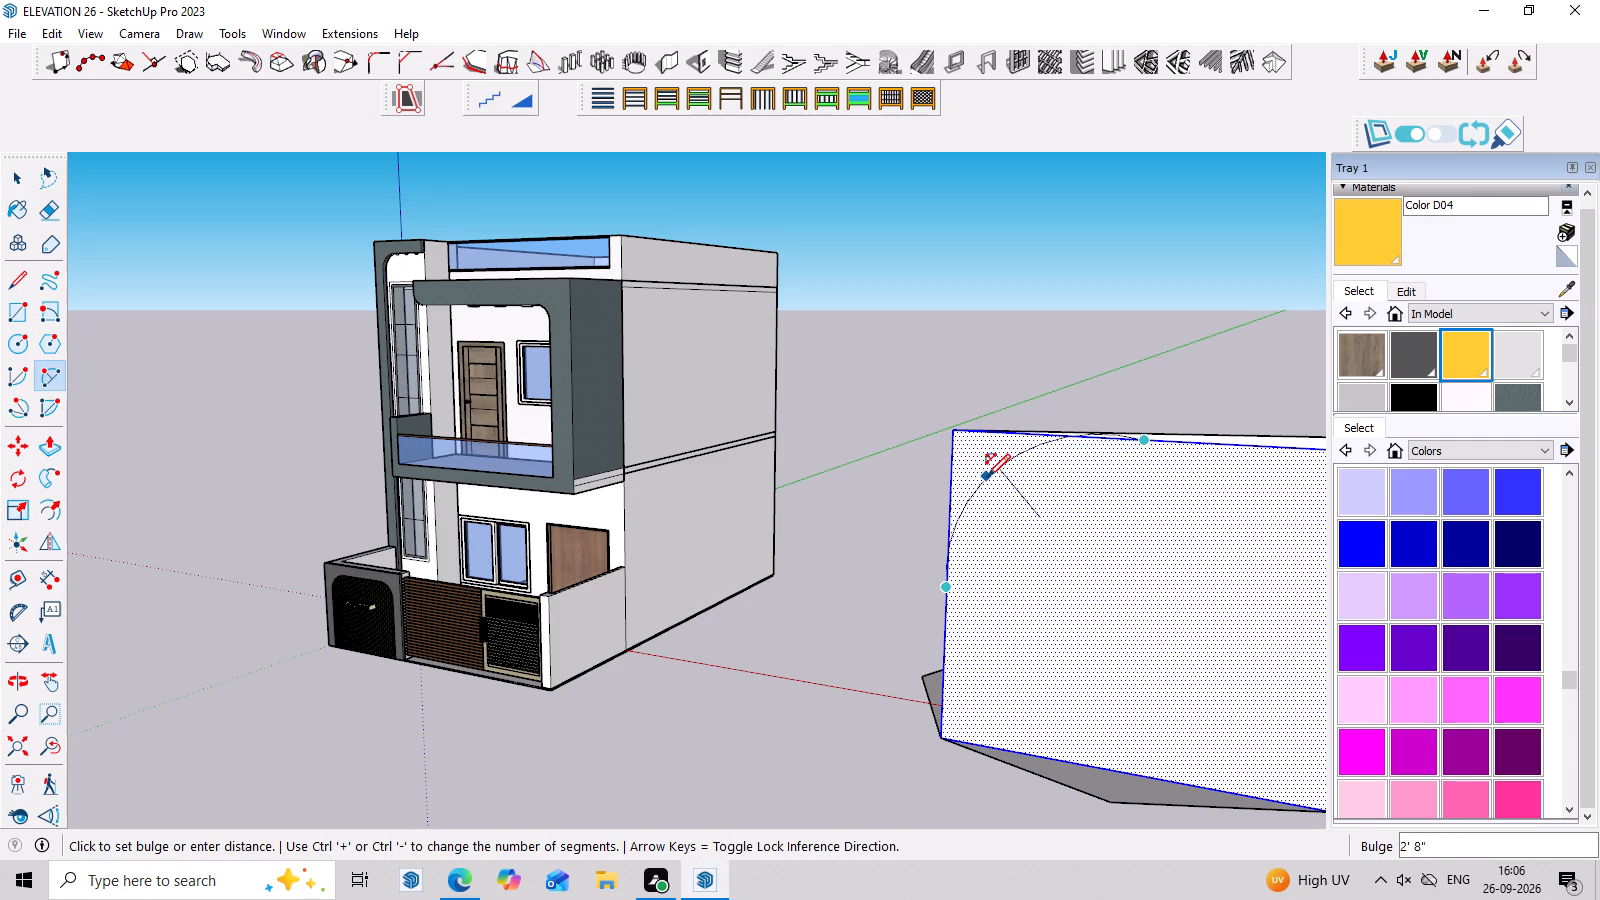
pyautogui.click(998, 488)
pyautogui.press('space')
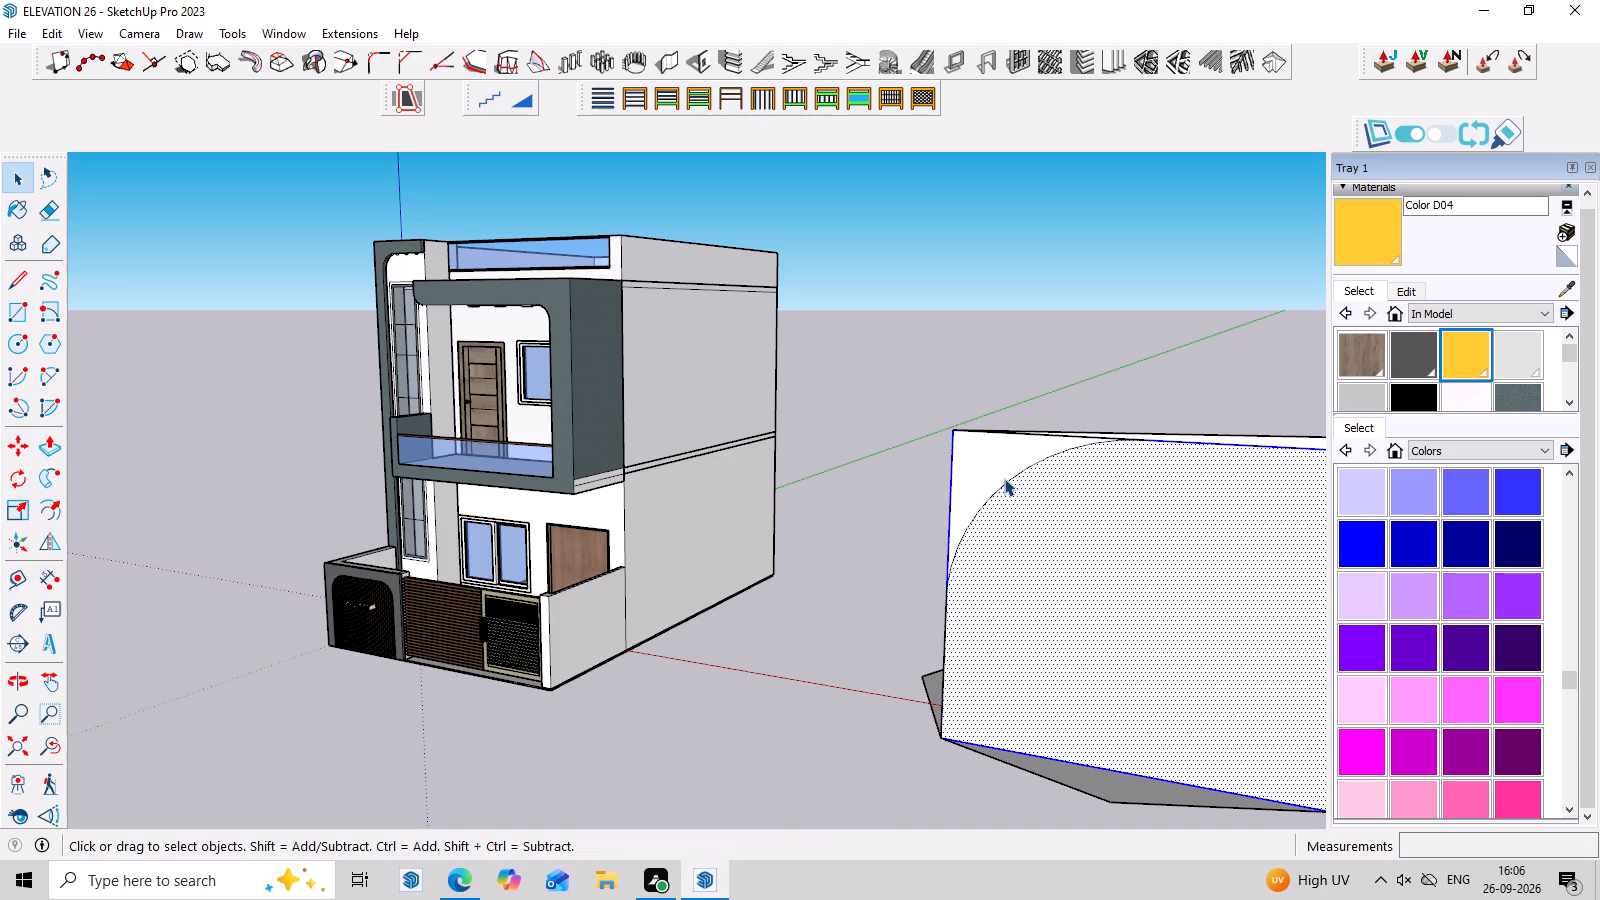
# Draw a matching arc about 10' 3" long with a 2' bulge across the front rectangle's other top corner, starting at the first arc's top end.
pyautogui.scroll(-6, 894, 464)
pyautogui.moveTo(1188, 594); pyautogui.dragTo(1327, 542, button='middle')
pyautogui.scroll(7, 1142, 454)
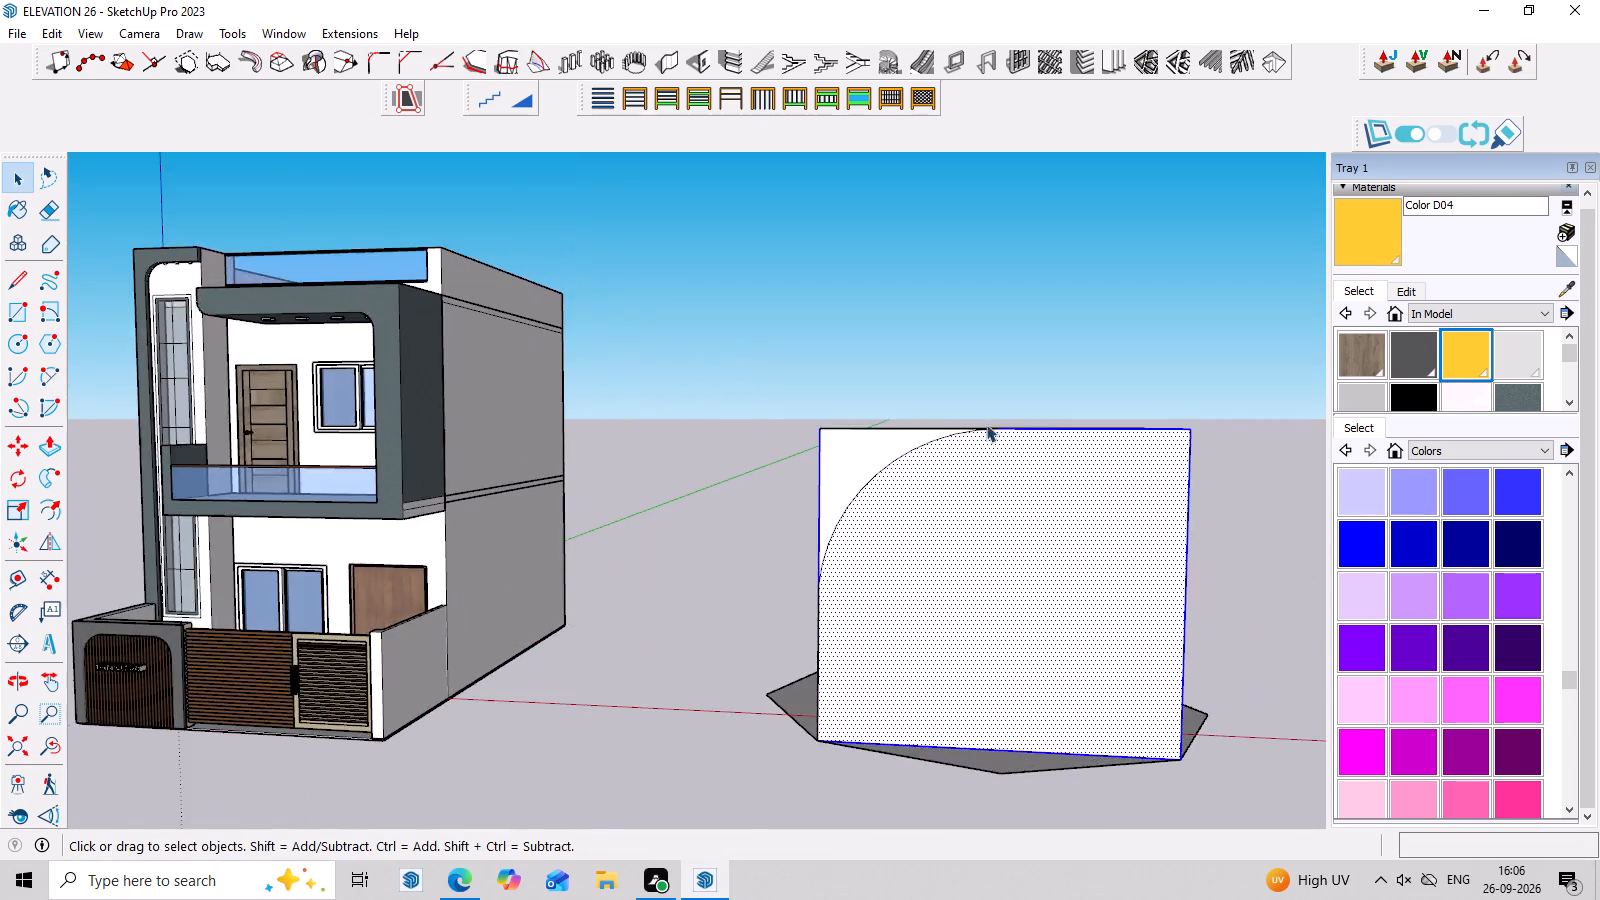
pyautogui.scroll(6, 986, 424)
pyautogui.scroll(-8, 894, 412)
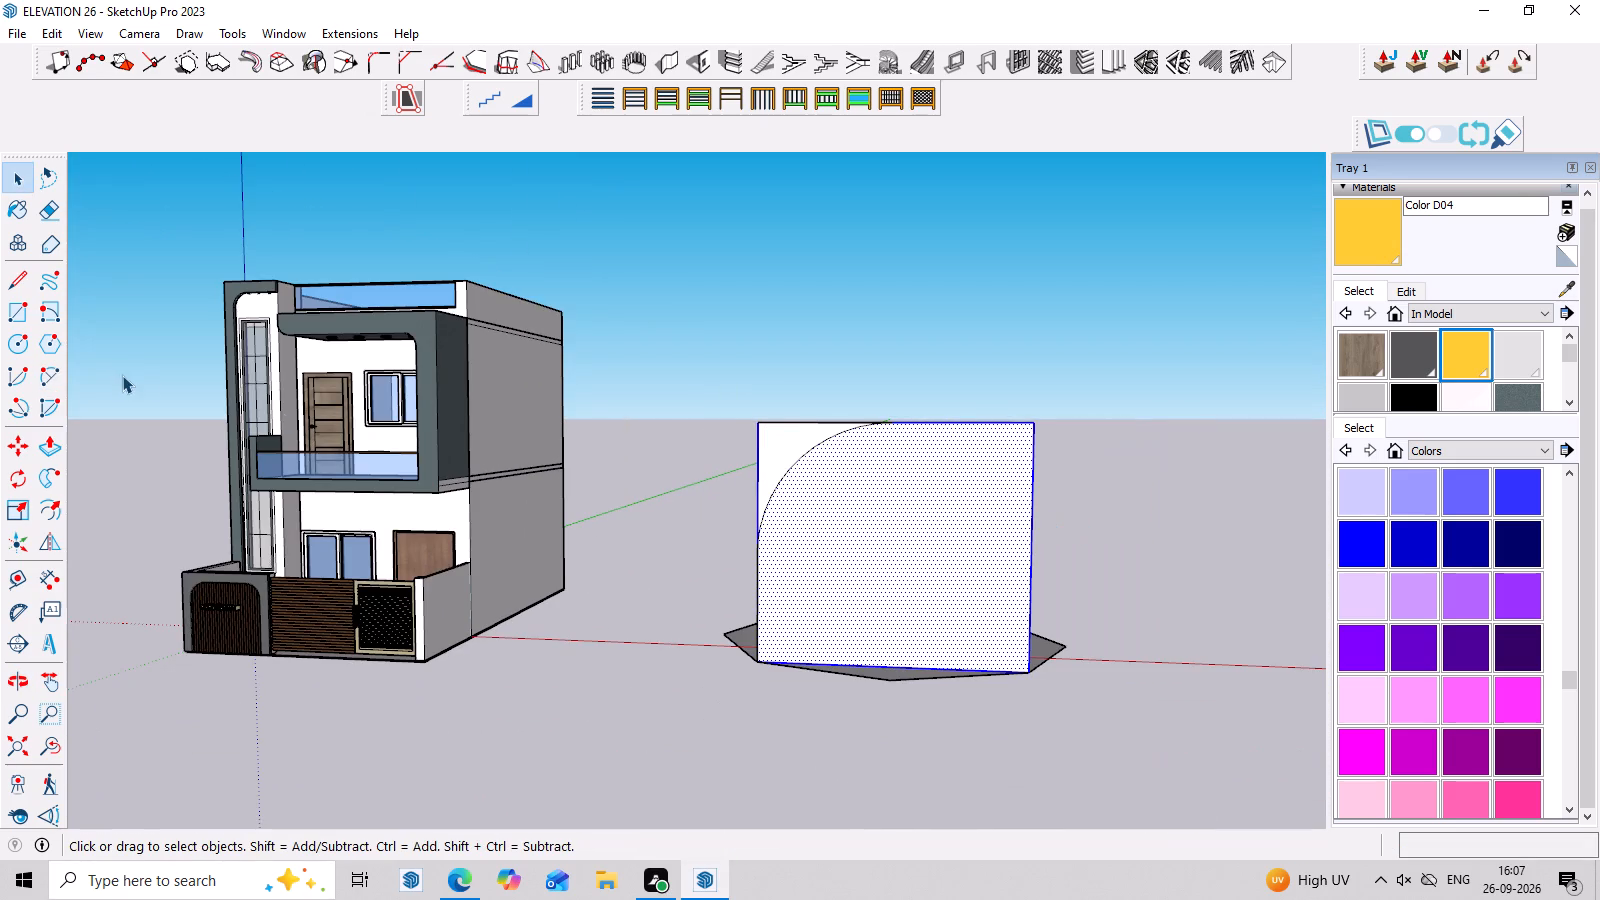
pyautogui.click(51, 378)
pyautogui.scroll(3, 737, 426)
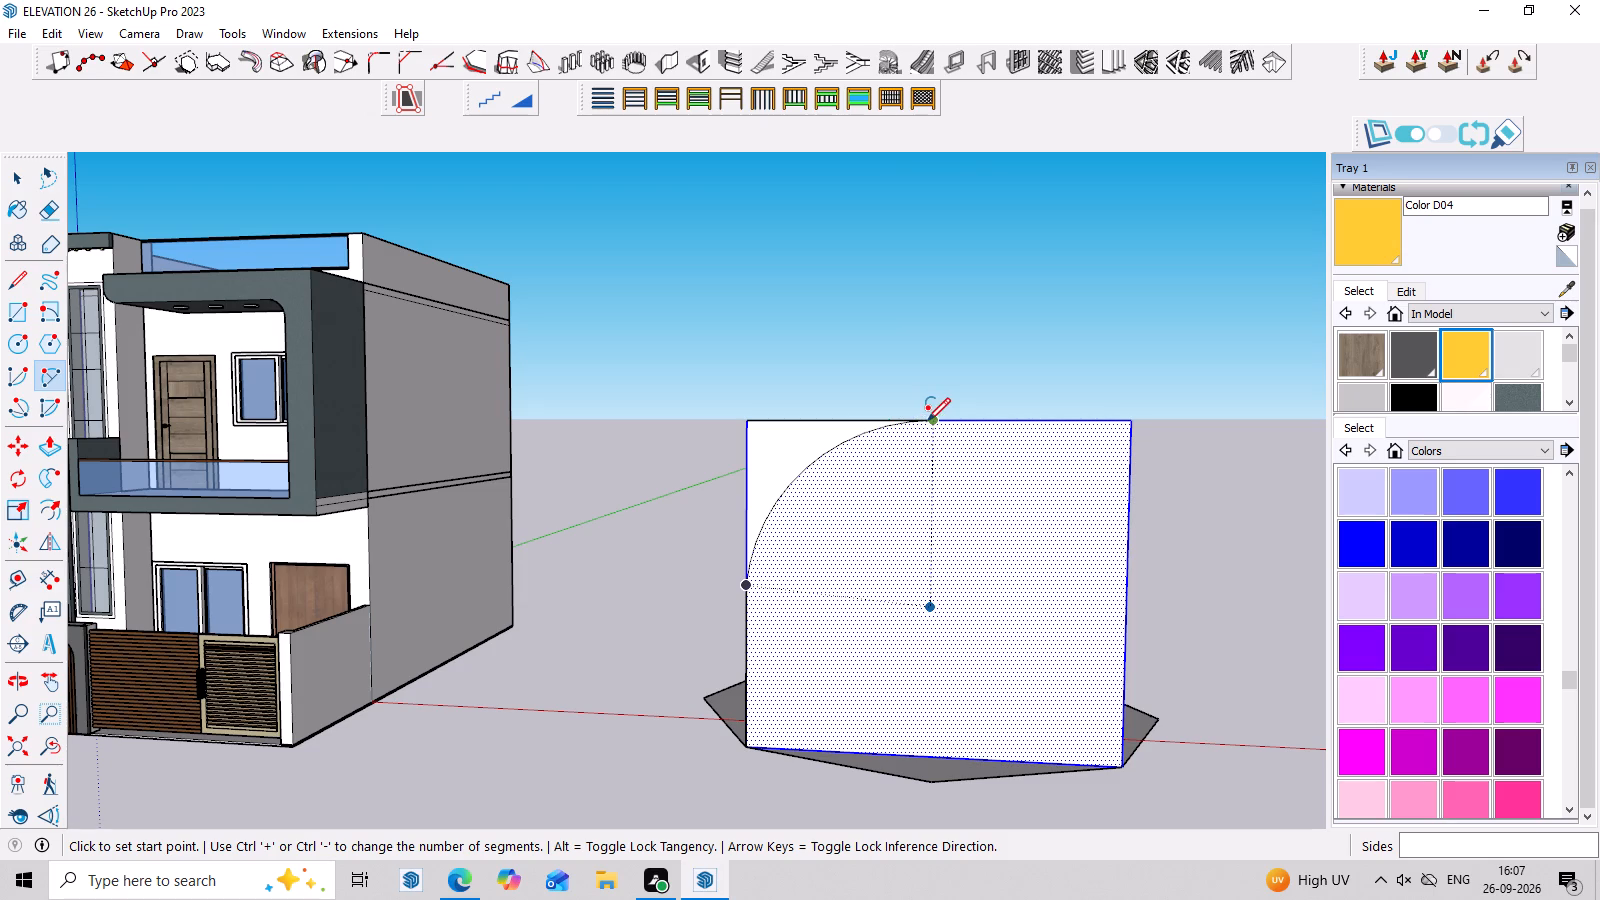
pyautogui.click(927, 421)
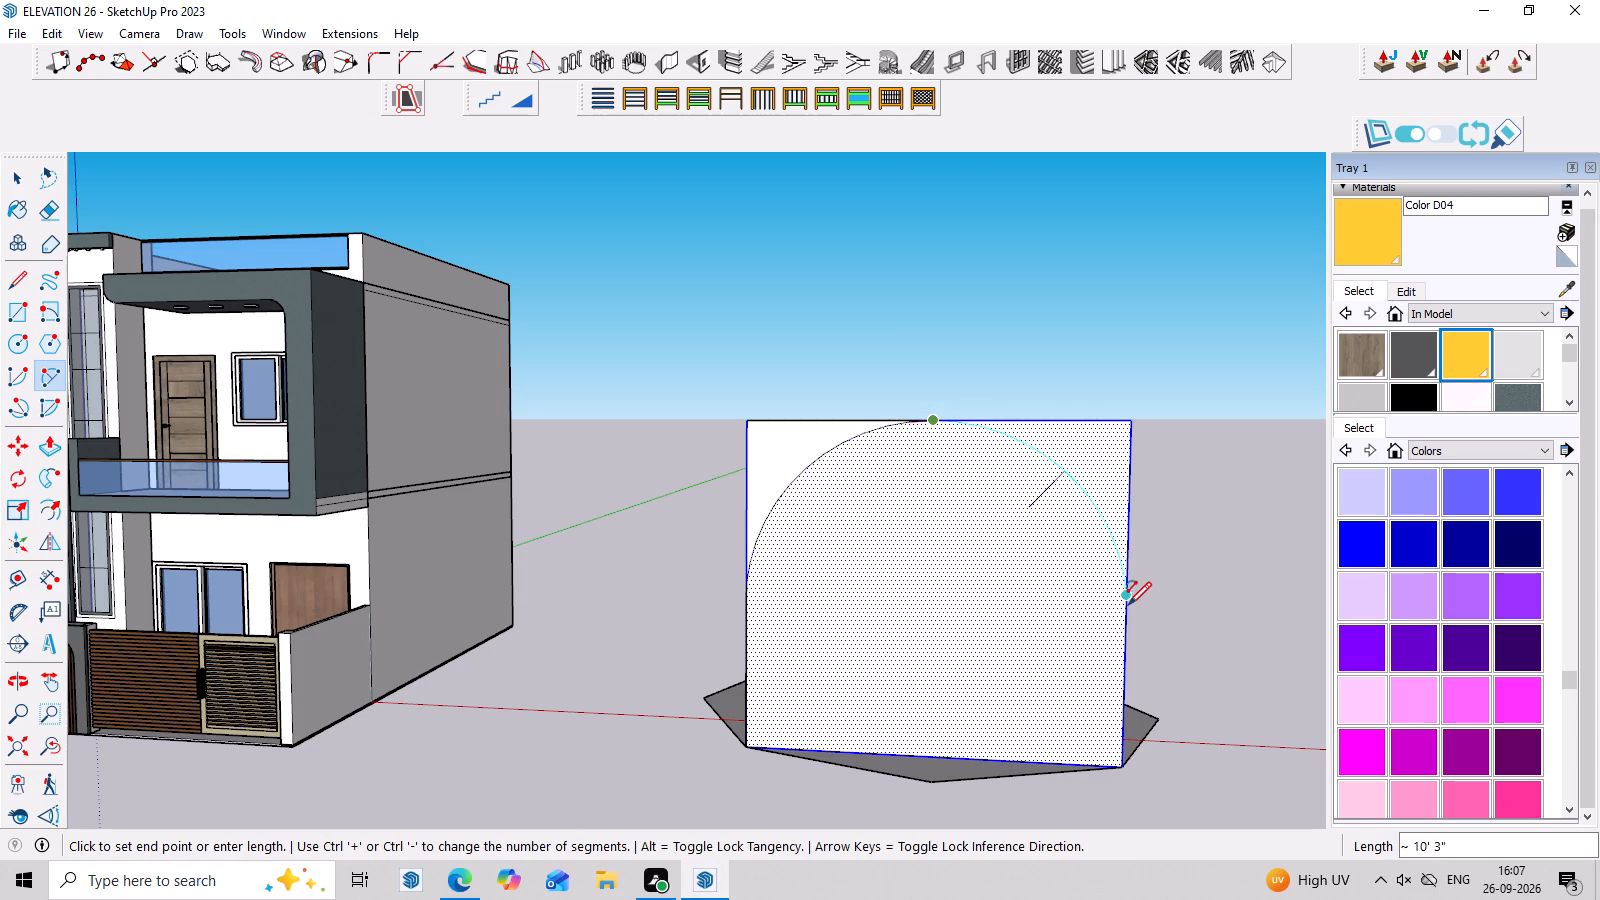
pyautogui.click(1128, 605)
pyautogui.click(1085, 485)
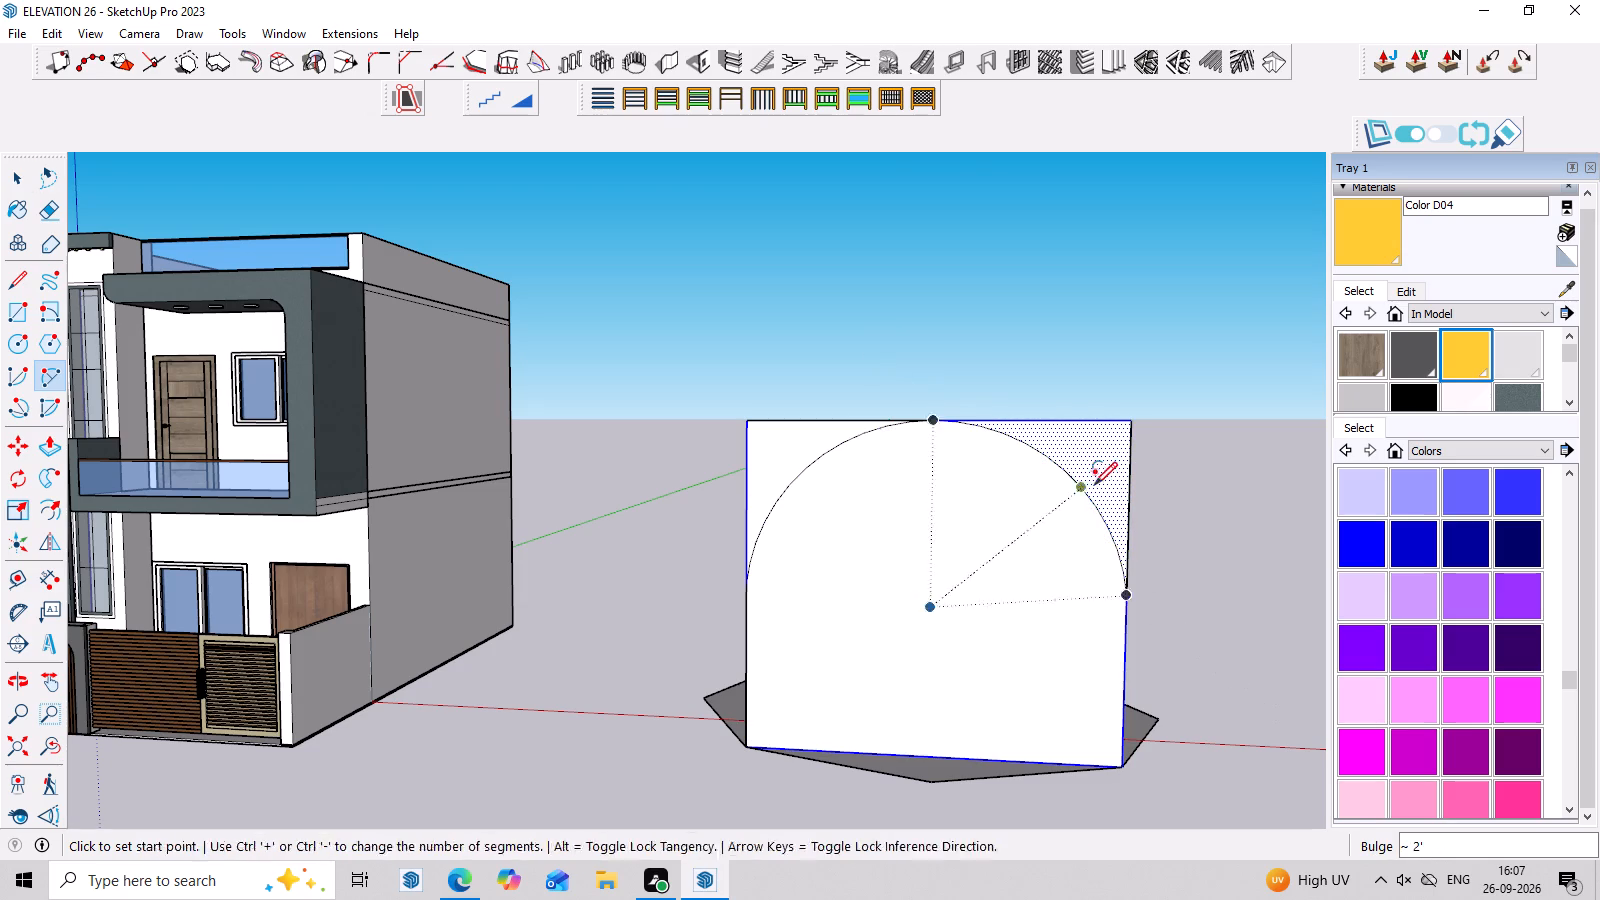
pyautogui.press('space')
# Erase the leftover side and top edges outside the arc at the front rectangle's corner farthest from the house.
pyautogui.moveTo(1099, 485); pyautogui.dragTo(1101, 503, button='middle')
pyautogui.press('e')
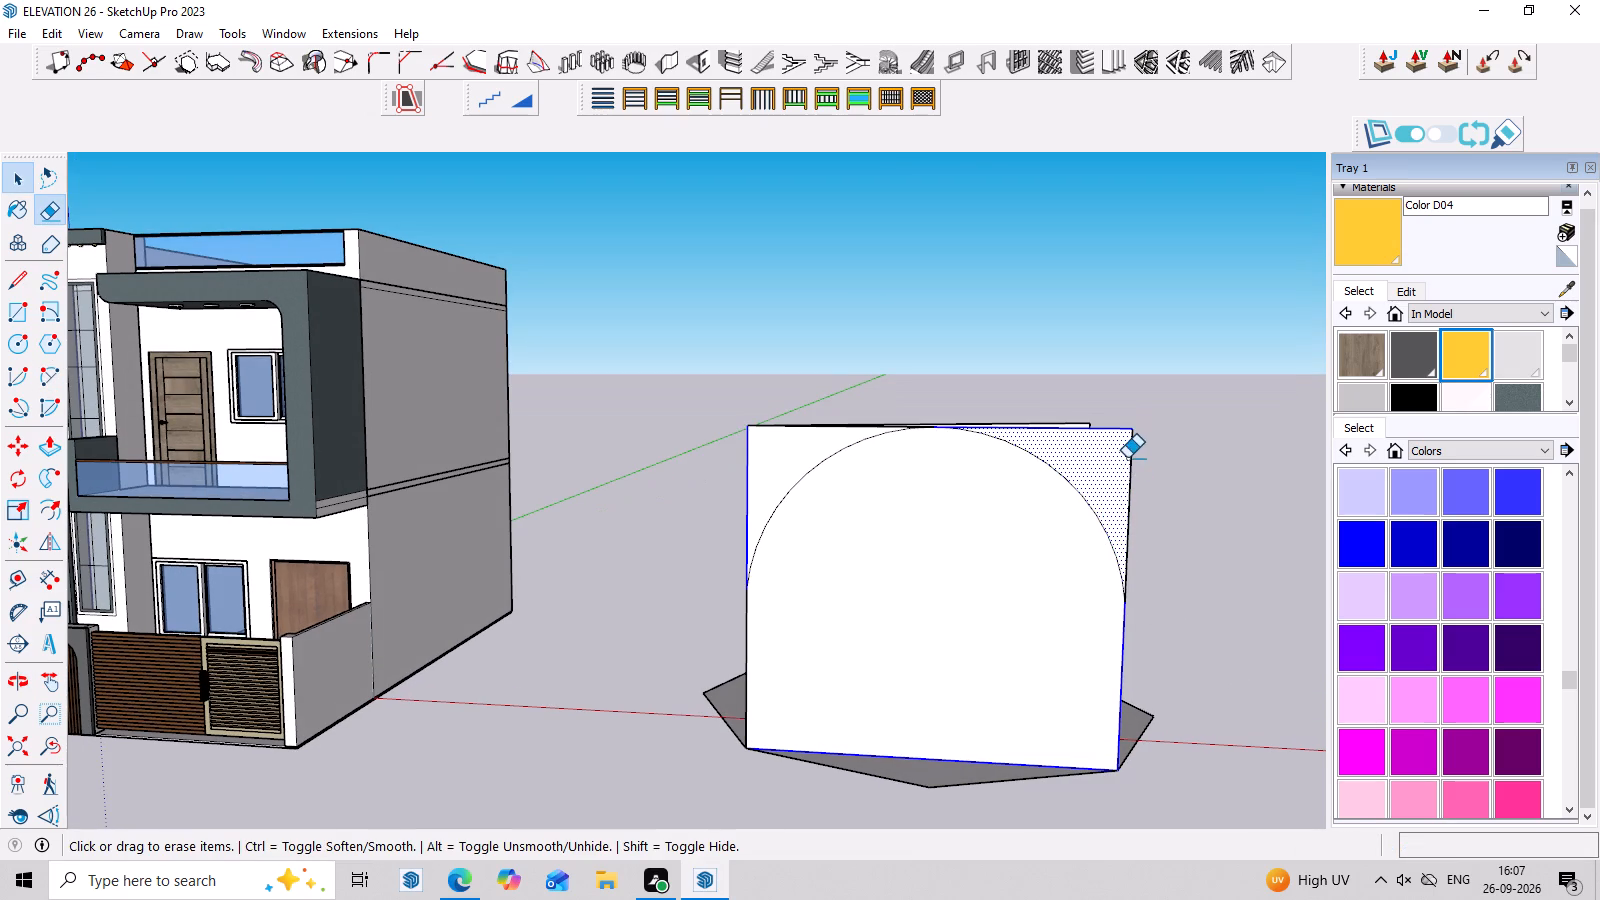
pyautogui.click(1127, 458)
pyautogui.moveTo(1130, 441); pyautogui.dragTo(1123, 454)
pyautogui.click(1122, 433)
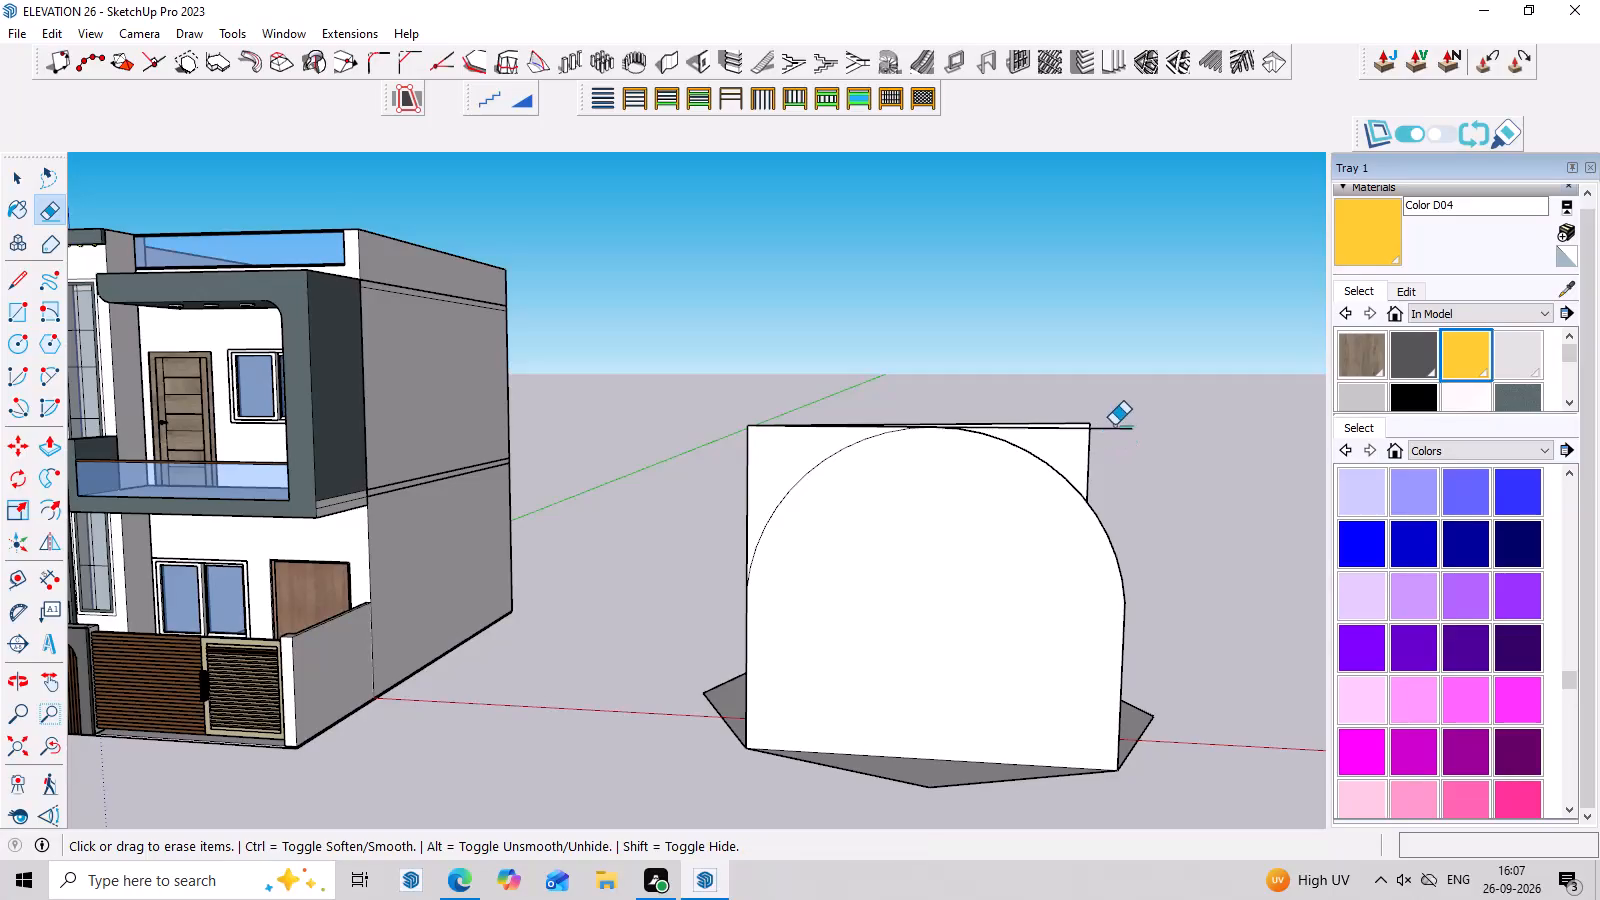
pyautogui.moveTo(1116, 423); pyautogui.dragTo(1113, 432)
# Cut away the front rectangle's corner face outside the arc on the side nearest the house.
pyautogui.scroll(2, 793, 449)
pyautogui.moveTo(798, 466); pyautogui.dragTo(931, 559, button='middle')
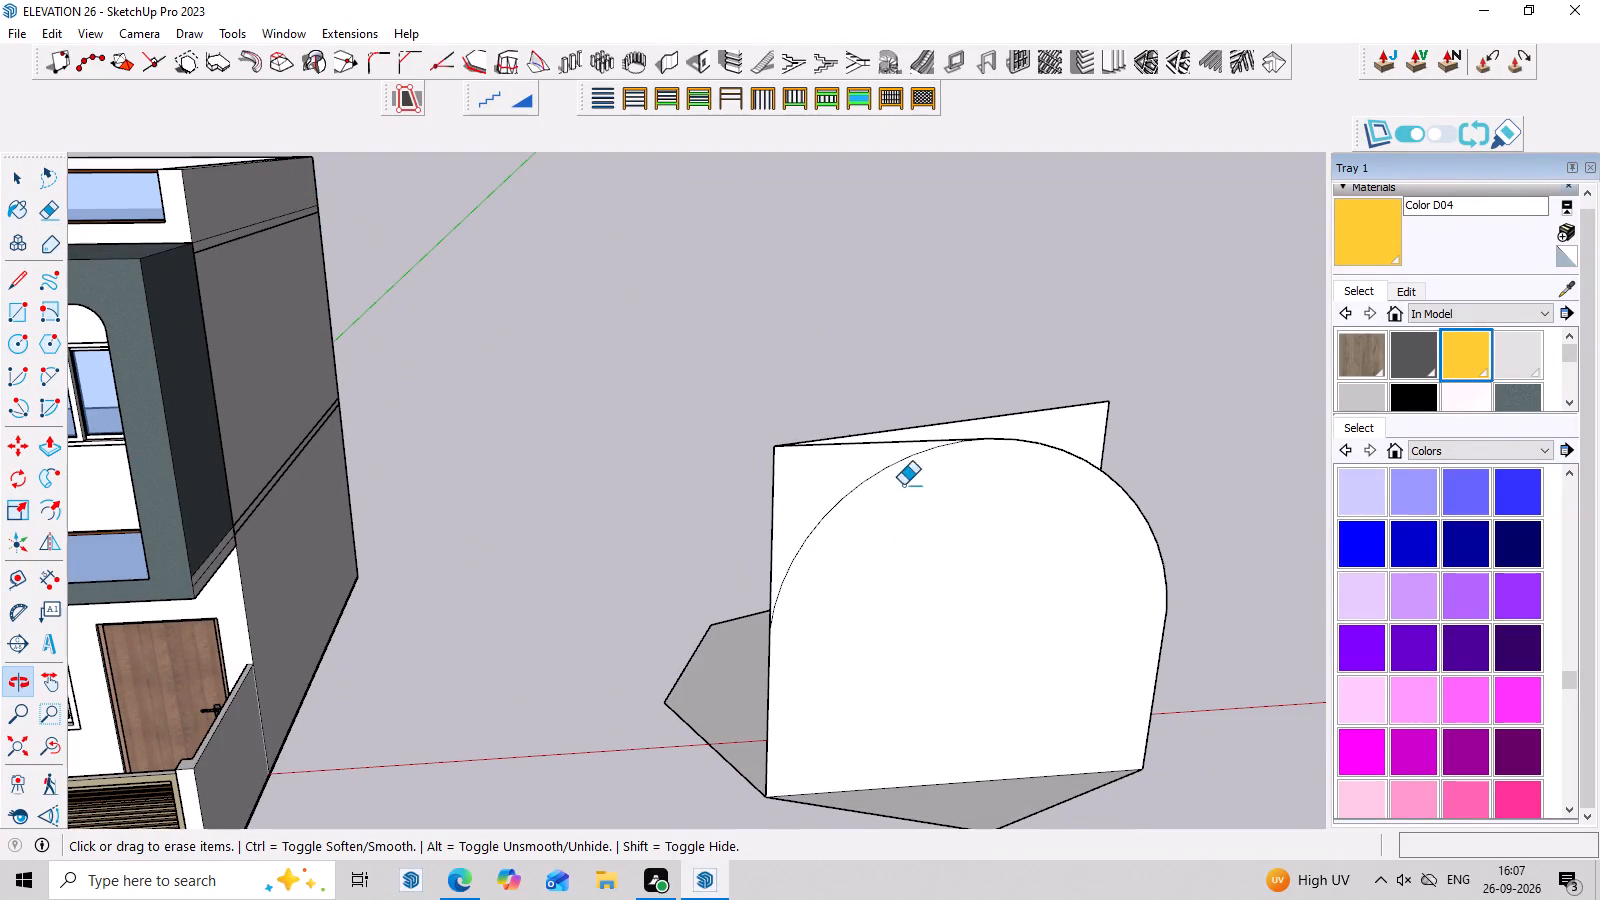
pyautogui.click(876, 451)
pyautogui.click(862, 456)
pyautogui.moveTo(856, 455); pyautogui.dragTo(835, 469)
pyautogui.moveTo(861, 447); pyautogui.dragTo(839, 462)
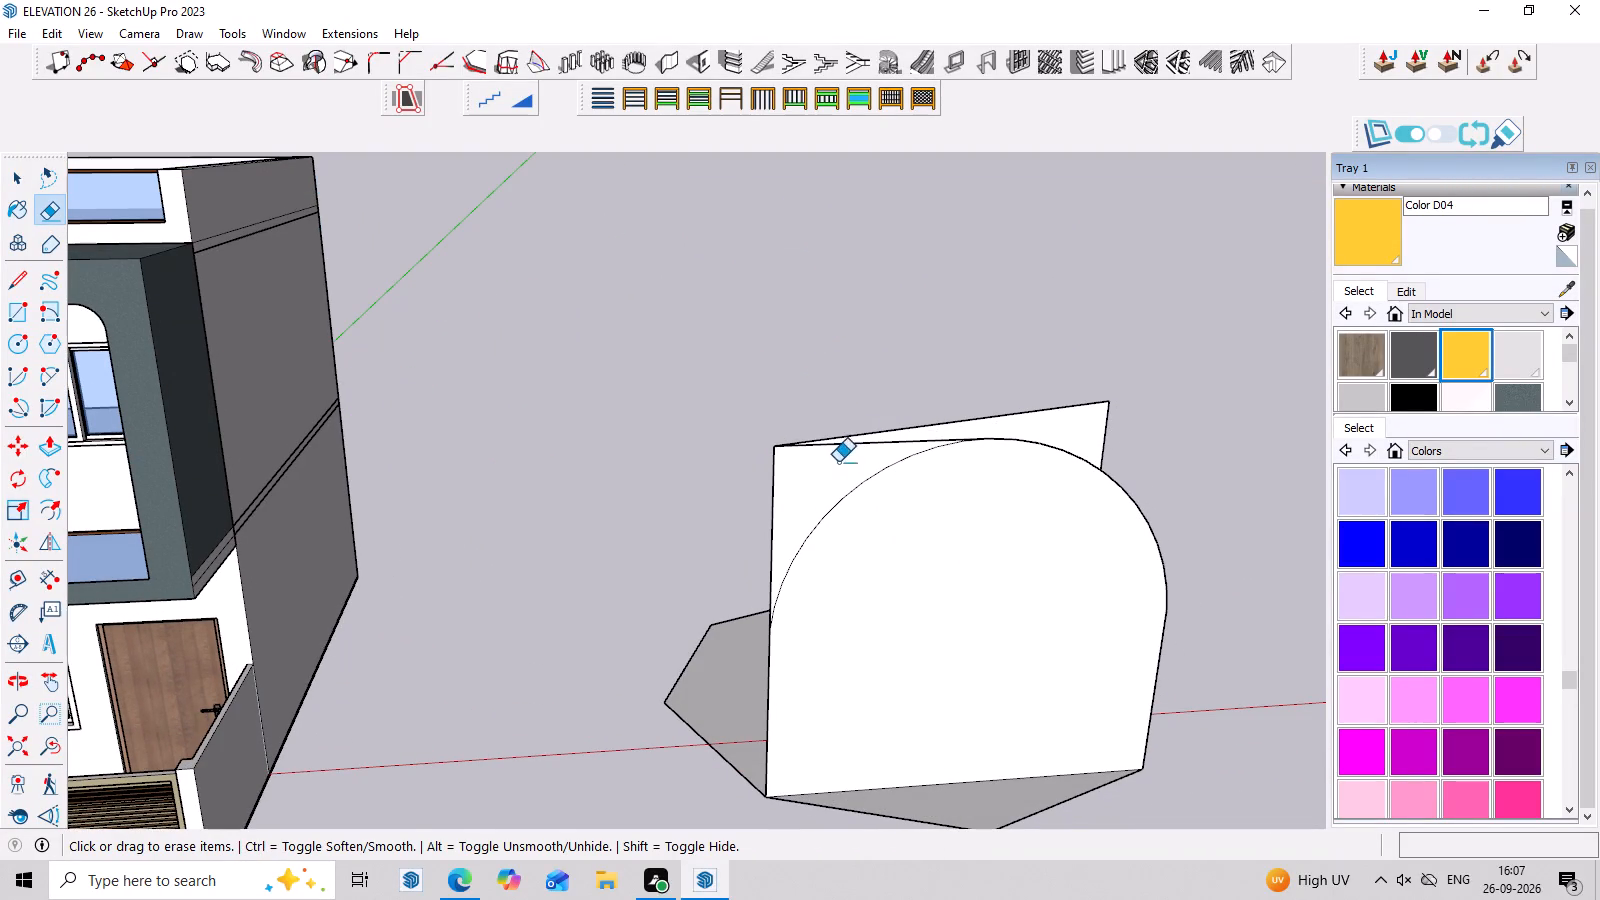
pyautogui.press('space')
pyautogui.click(838, 462)
pyautogui.hotkey('ctrl', 'x')
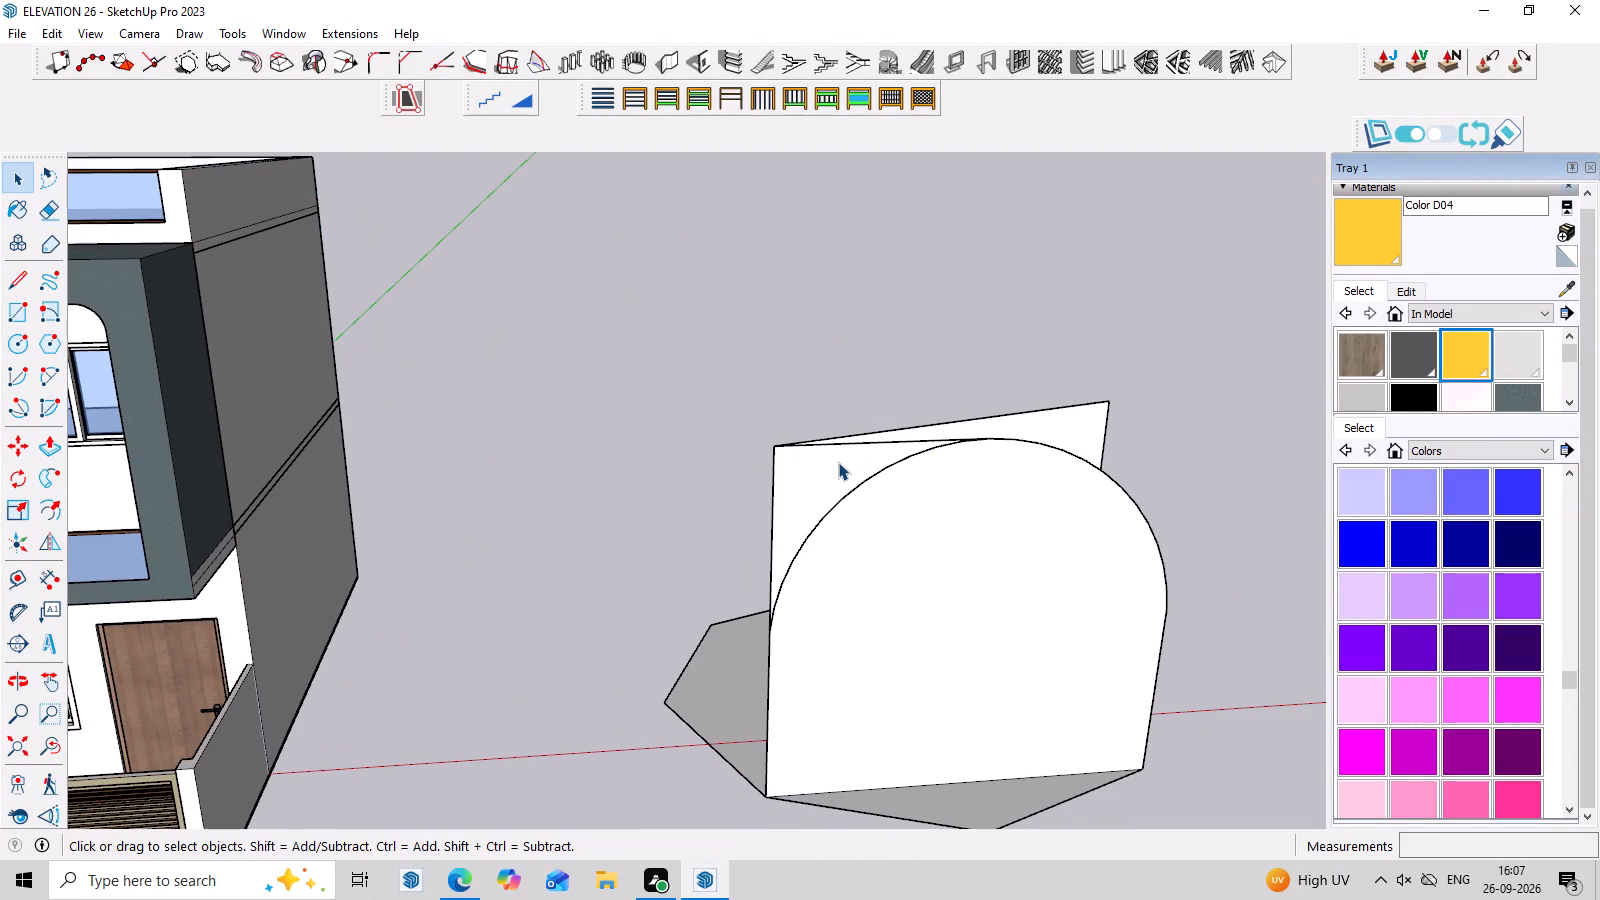
# Erase the leftover top edge above the arc on the front panel's side nearest the house.
pyautogui.click(838, 462)
pyautogui.scroll(2, 838, 462)
pyautogui.moveTo(838, 462); pyautogui.dragTo(815, 569, button='middle')
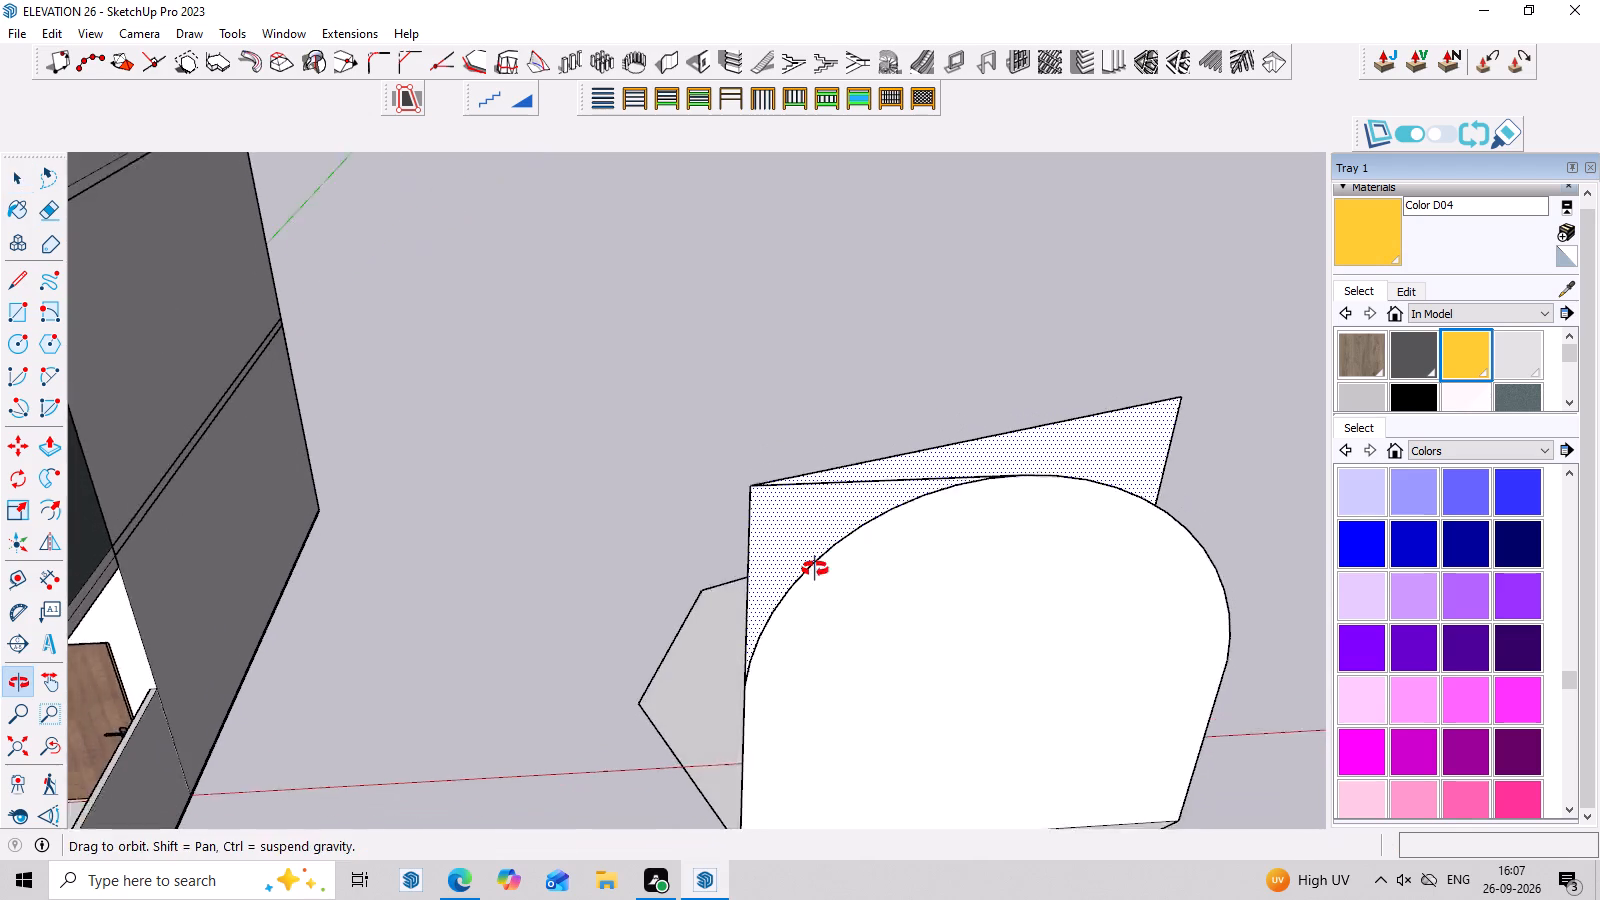
pyautogui.moveTo(815, 569); pyautogui.dragTo(811, 586, button='middle')
pyautogui.scroll(3, 836, 549)
pyautogui.click(834, 525)
pyautogui.scroll(1, 834, 525)
pyautogui.doubleClick(834, 525)
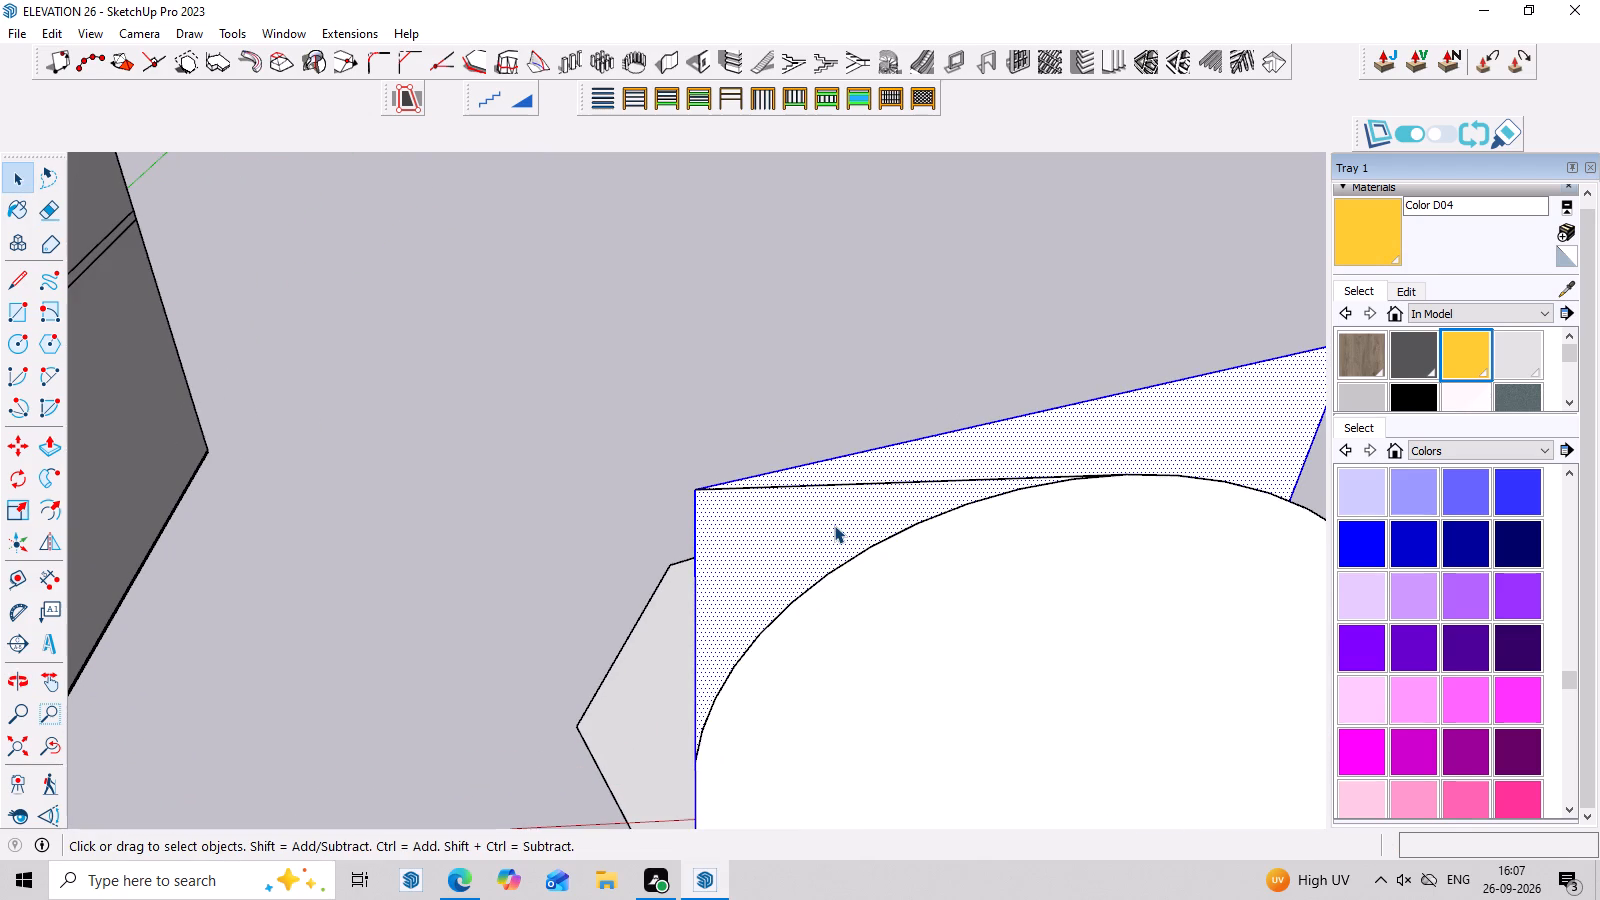
pyautogui.moveTo(834, 525); pyautogui.dragTo(828, 539, button='middle')
pyautogui.click(828, 540)
pyautogui.moveTo(900, 535); pyautogui.dragTo(275, 683, button='middle')
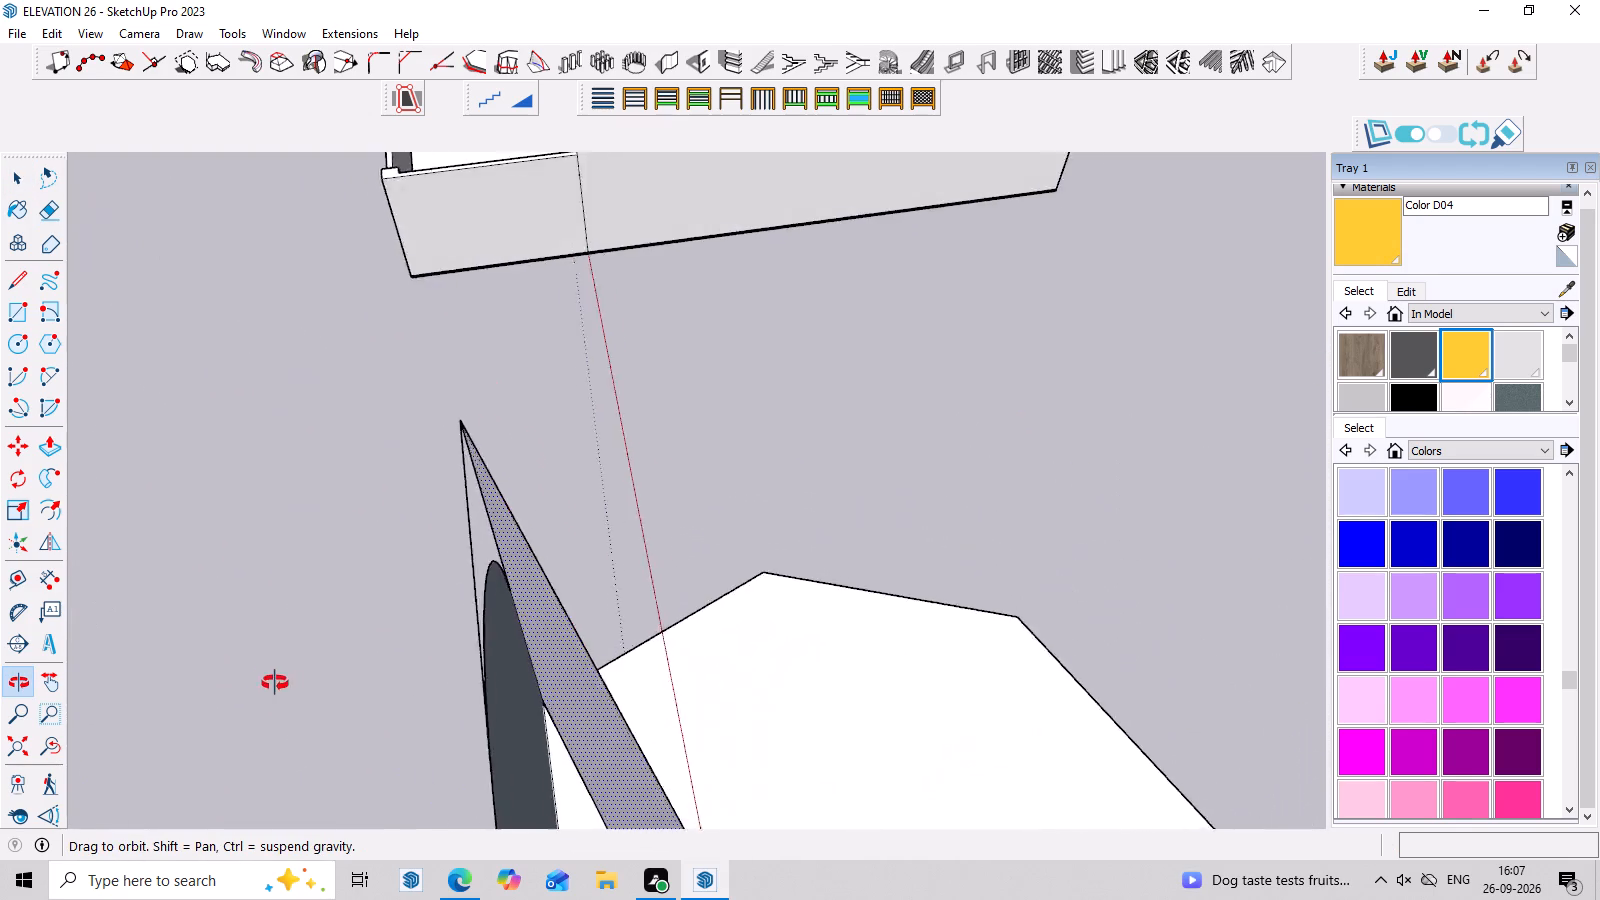
pyautogui.moveTo(275, 683); pyautogui.dragTo(870, 590, button='middle')
pyautogui.scroll(2, 814, 568)
pyautogui.moveTo(833, 561); pyautogui.dragTo(840, 491, button='middle')
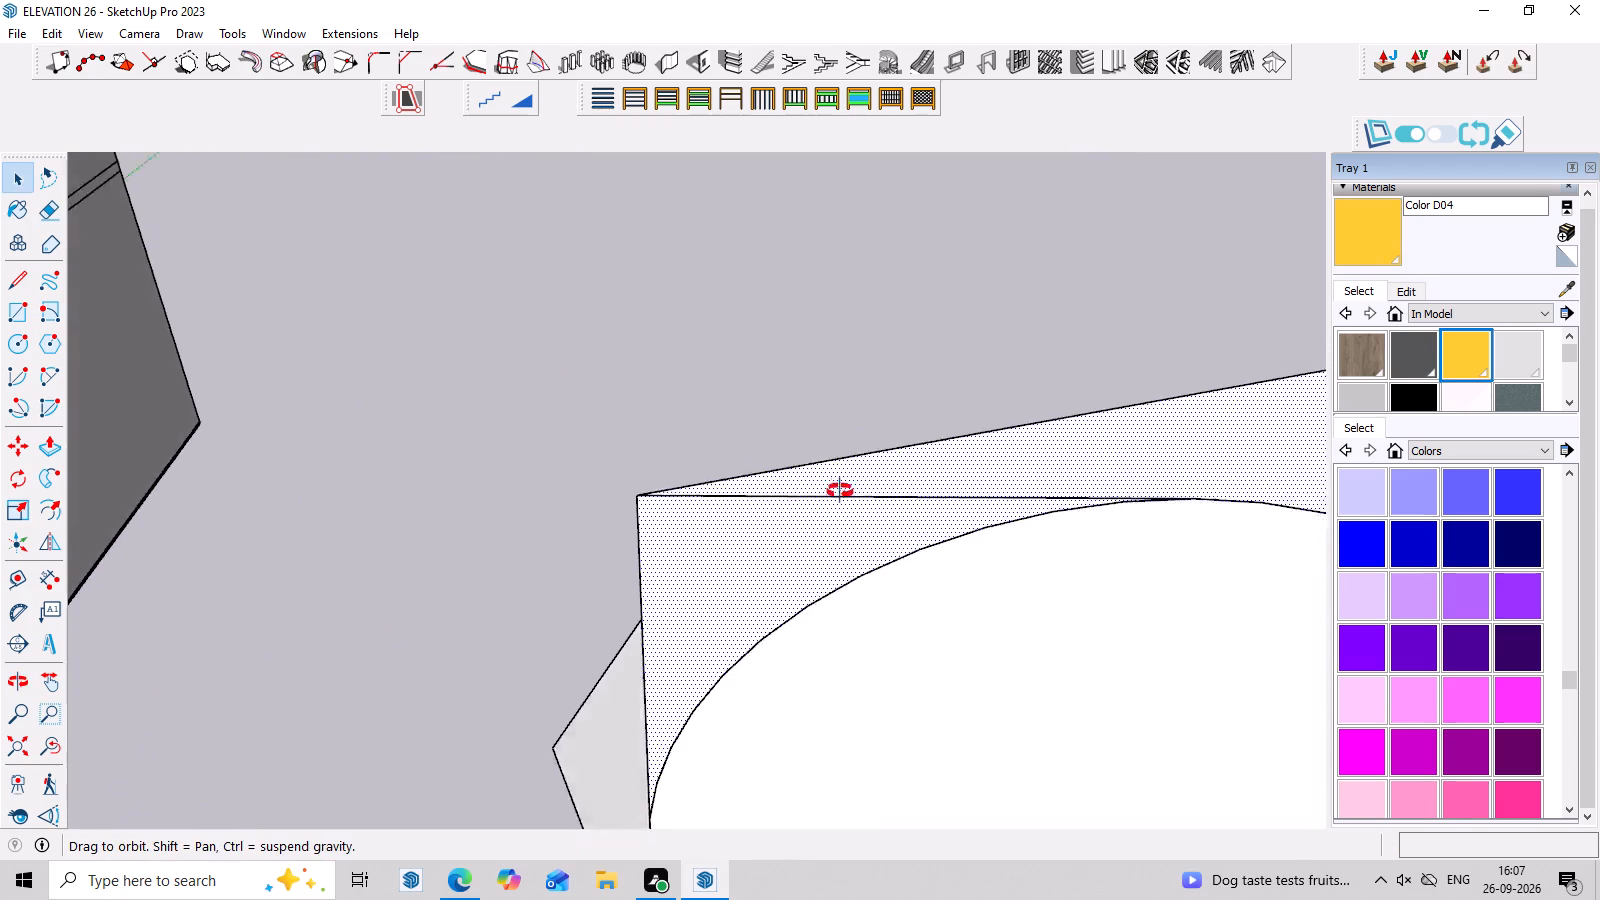
pyautogui.moveTo(840, 491); pyautogui.dragTo(800, 402, button='middle')
pyautogui.press('r')
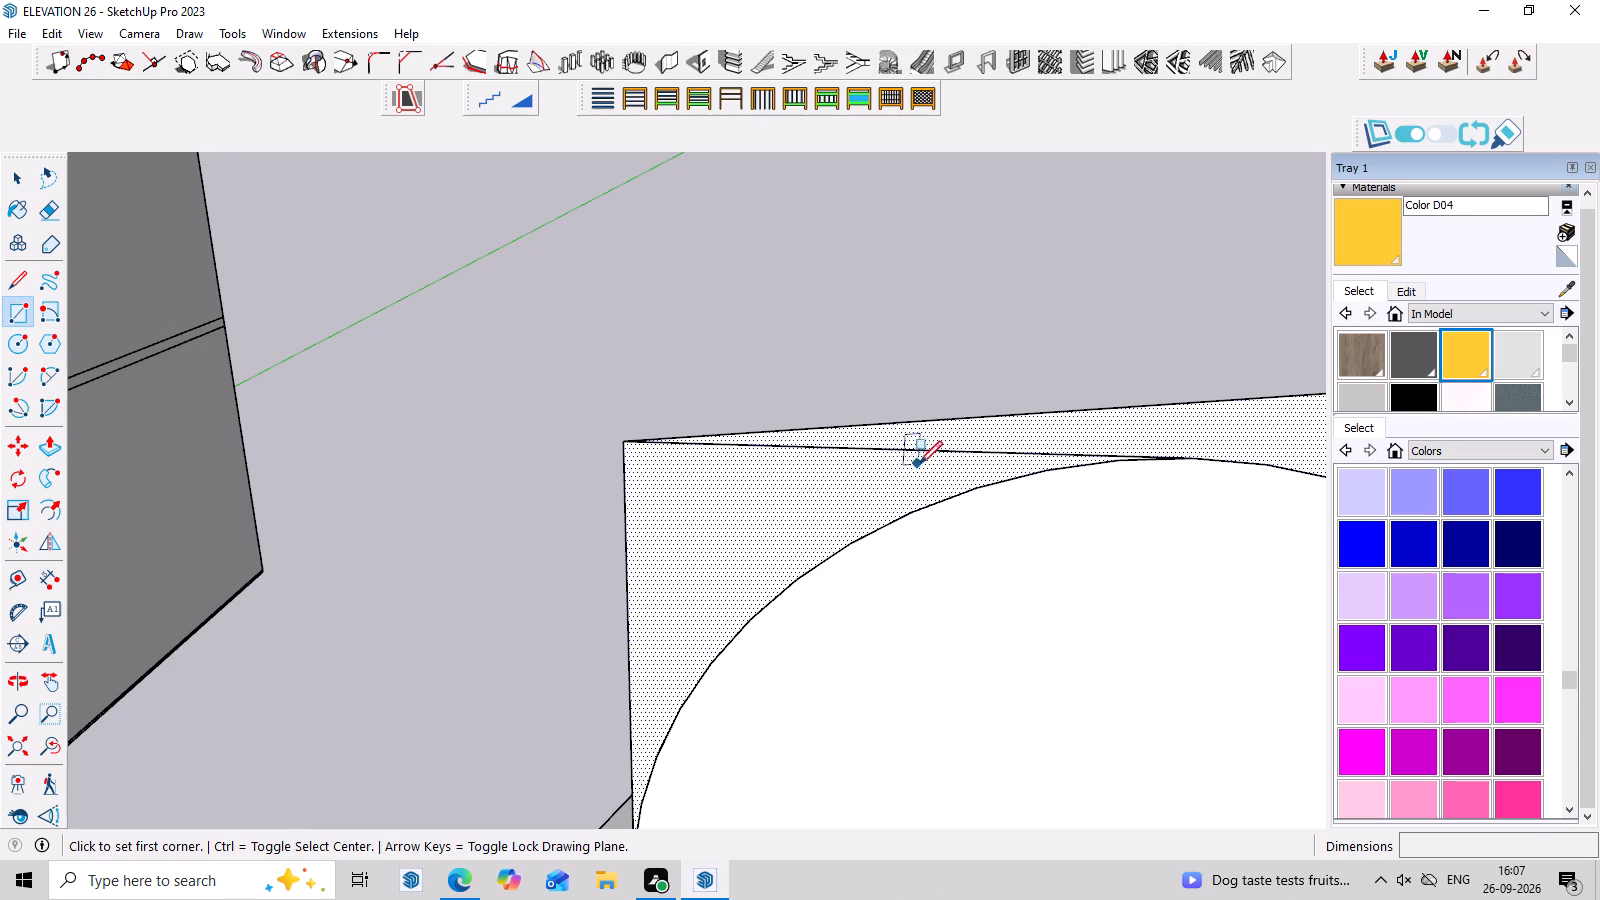
pyautogui.press('e')
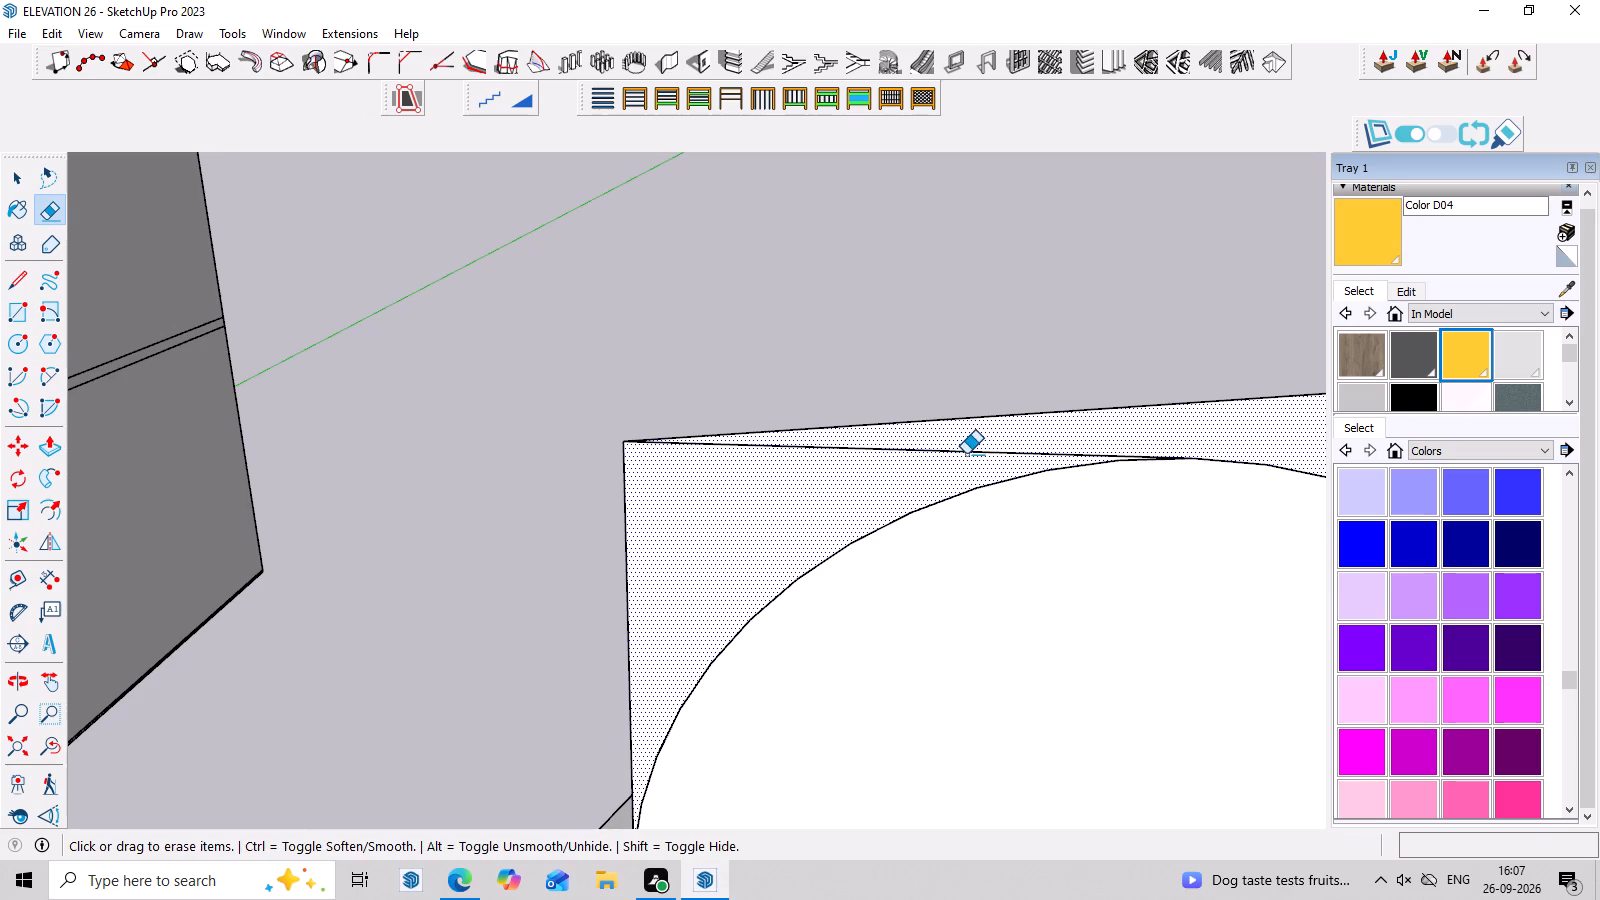
pyautogui.click(966, 454)
pyautogui.scroll(-14, 756, 554)
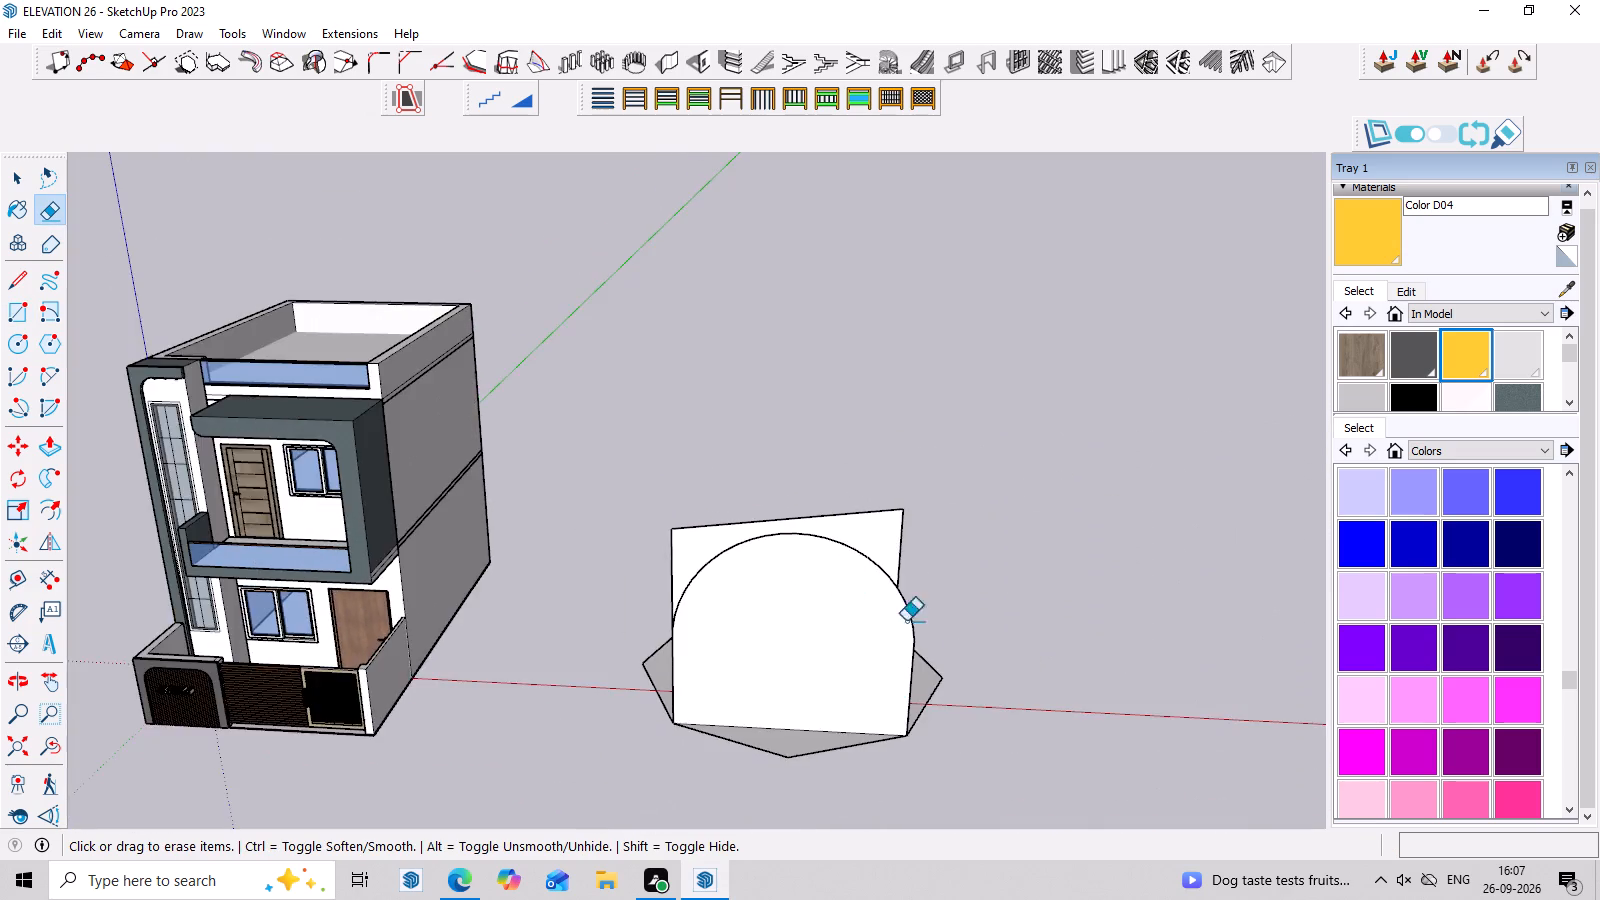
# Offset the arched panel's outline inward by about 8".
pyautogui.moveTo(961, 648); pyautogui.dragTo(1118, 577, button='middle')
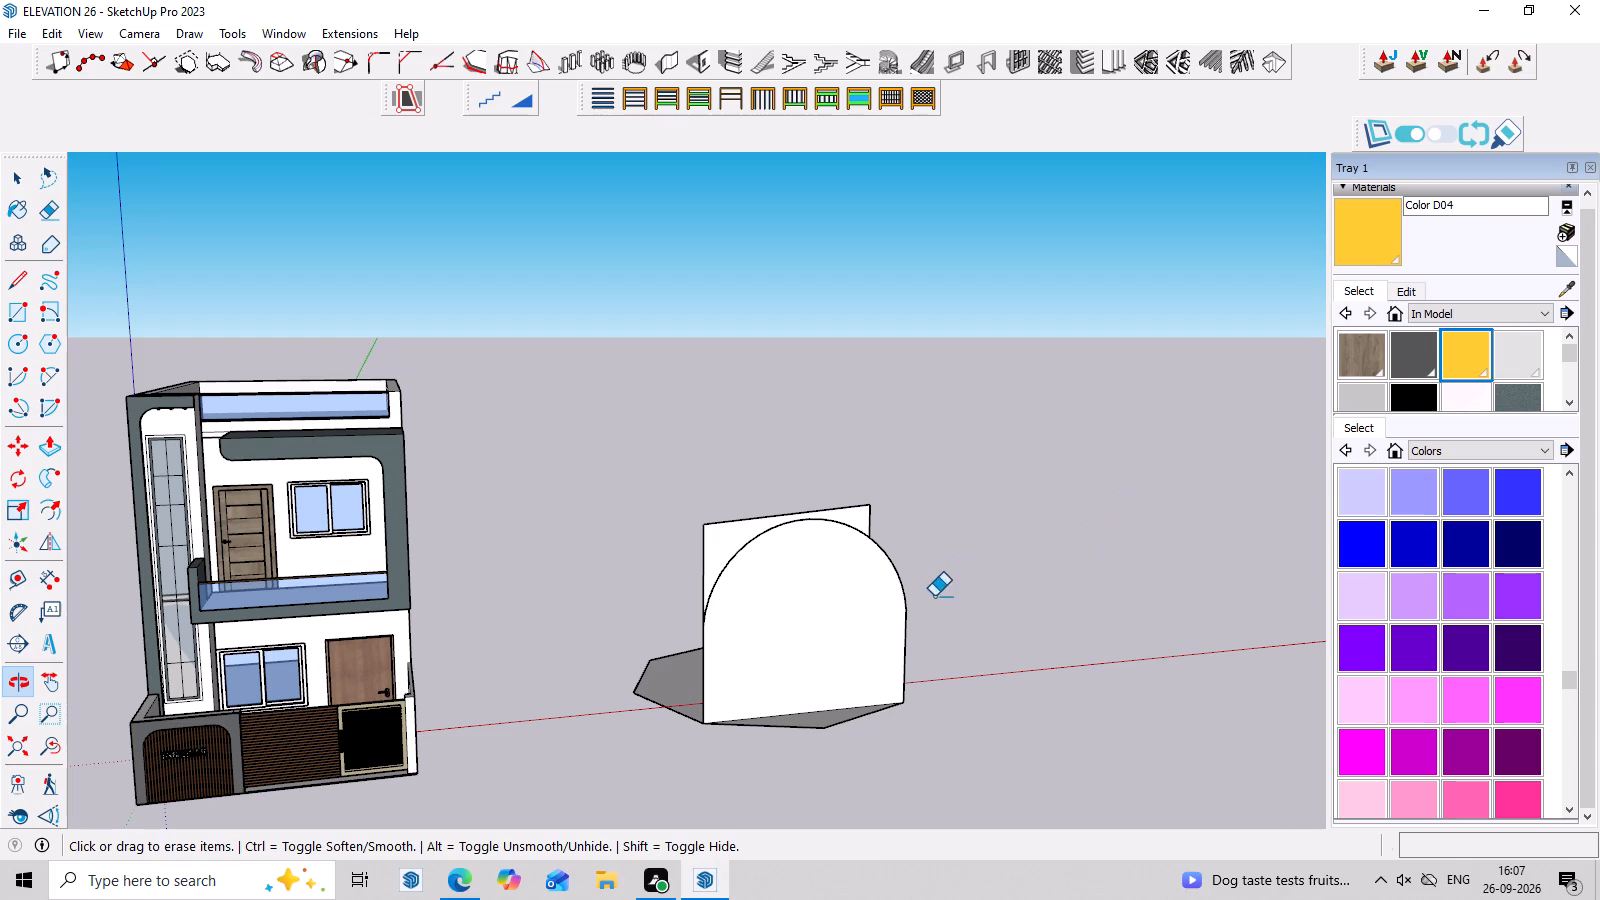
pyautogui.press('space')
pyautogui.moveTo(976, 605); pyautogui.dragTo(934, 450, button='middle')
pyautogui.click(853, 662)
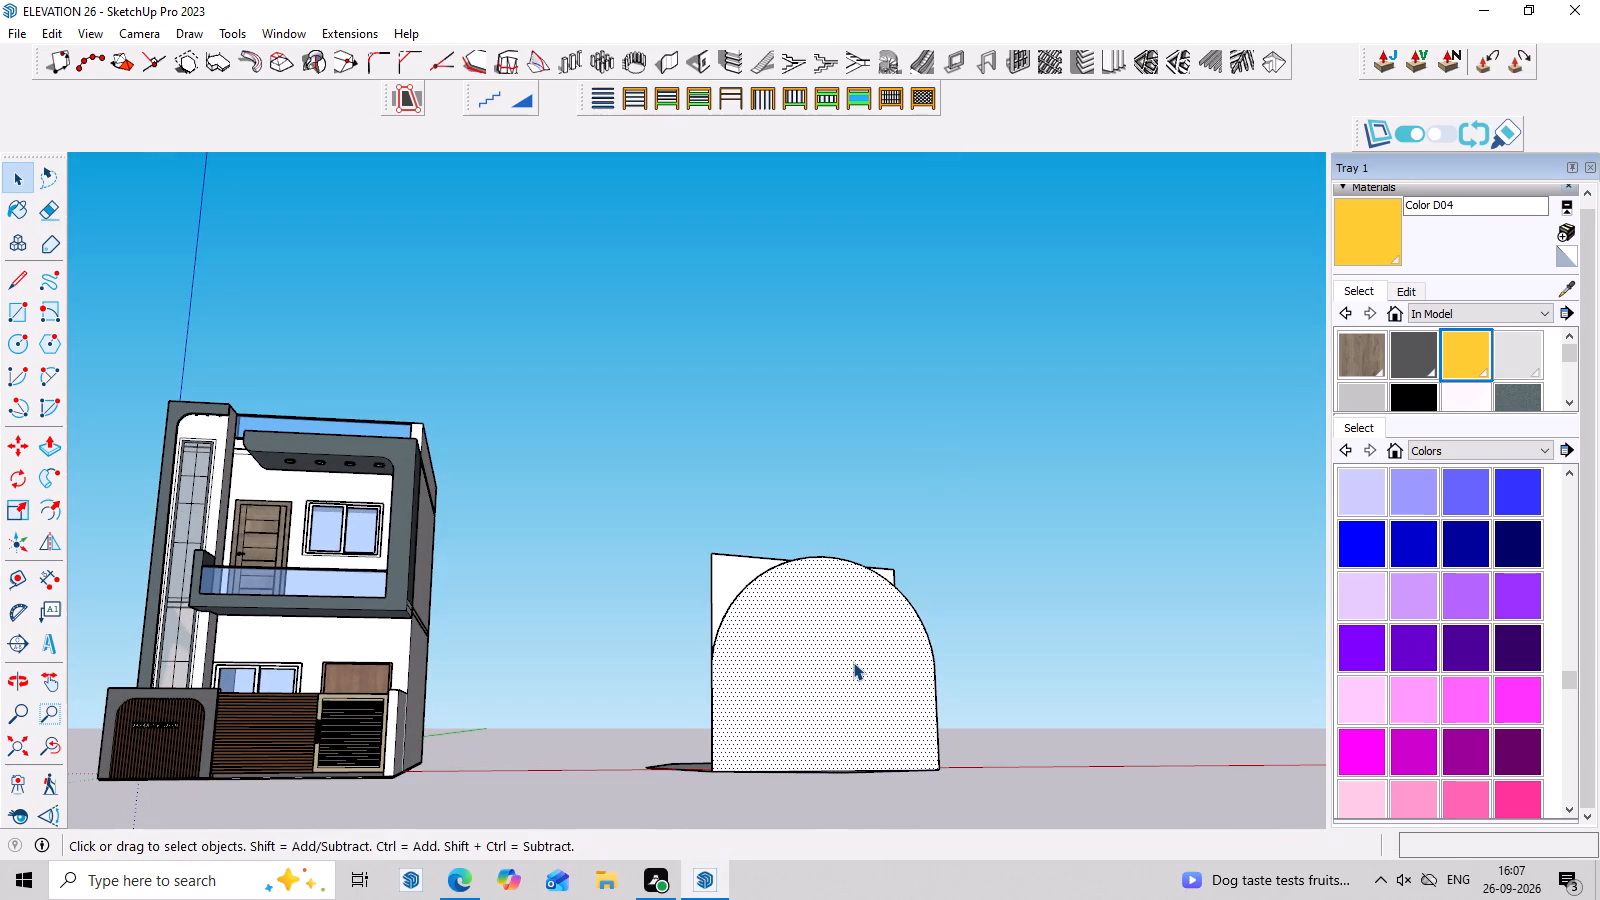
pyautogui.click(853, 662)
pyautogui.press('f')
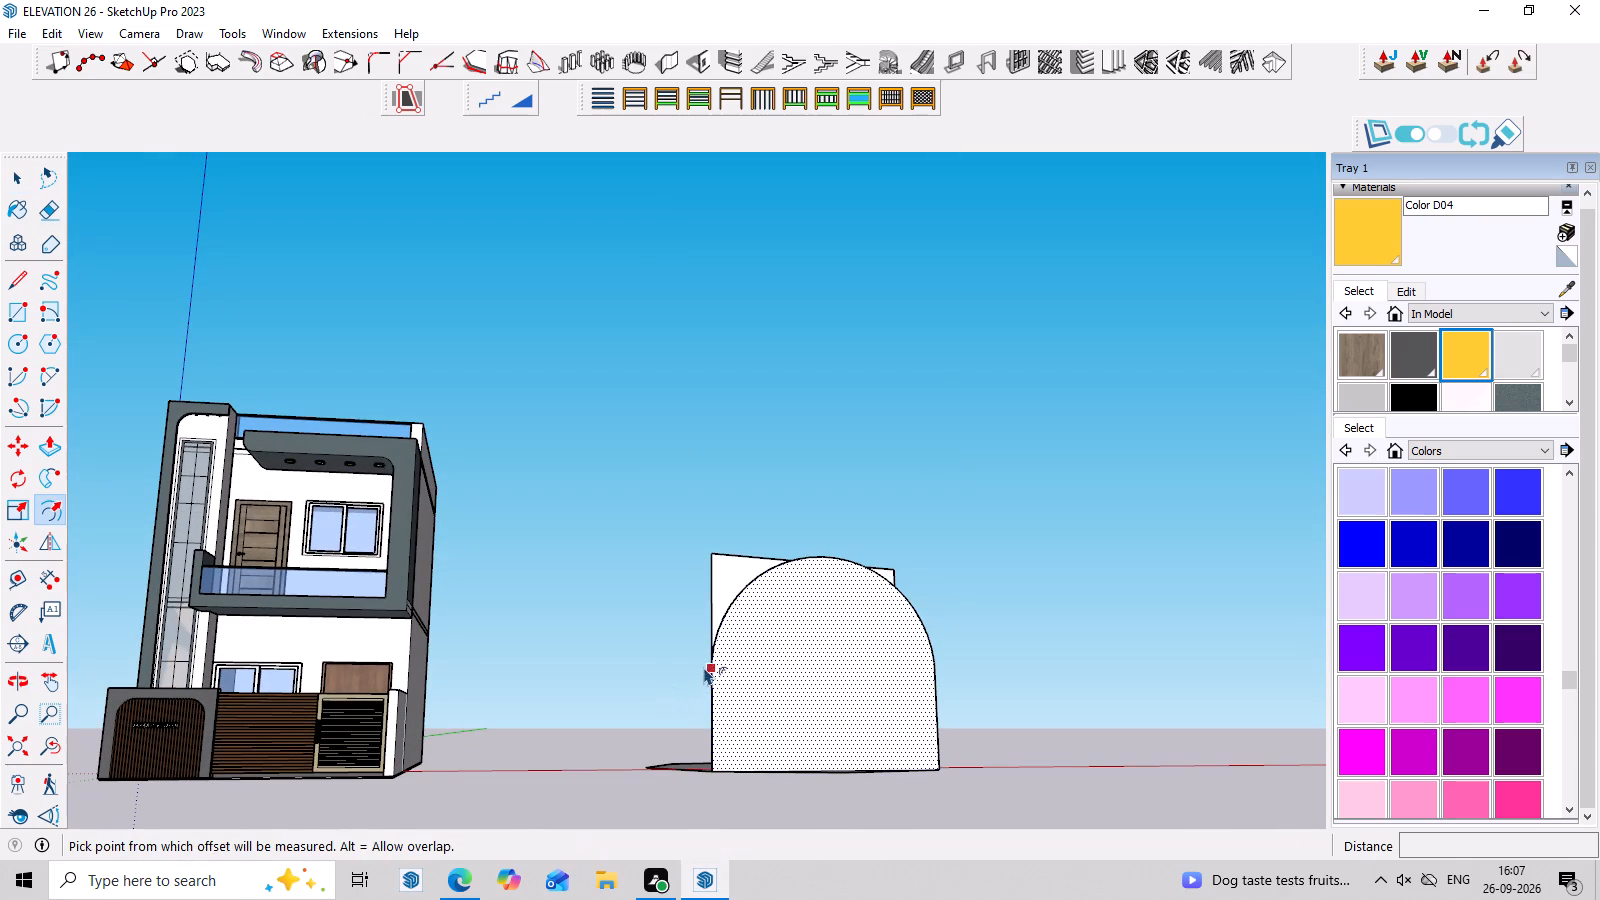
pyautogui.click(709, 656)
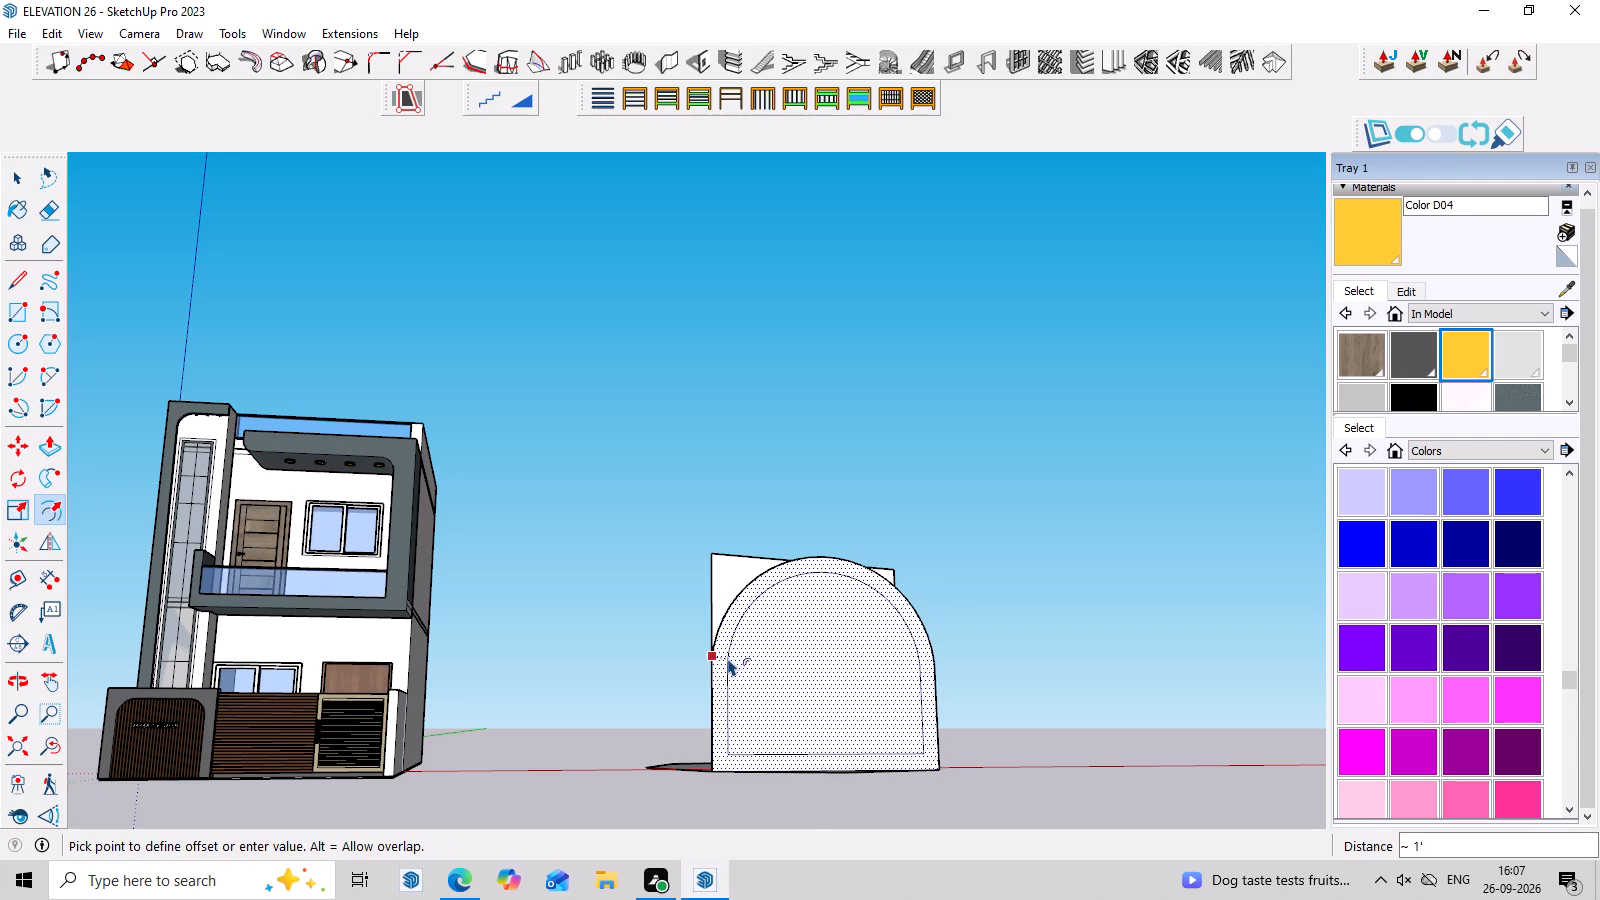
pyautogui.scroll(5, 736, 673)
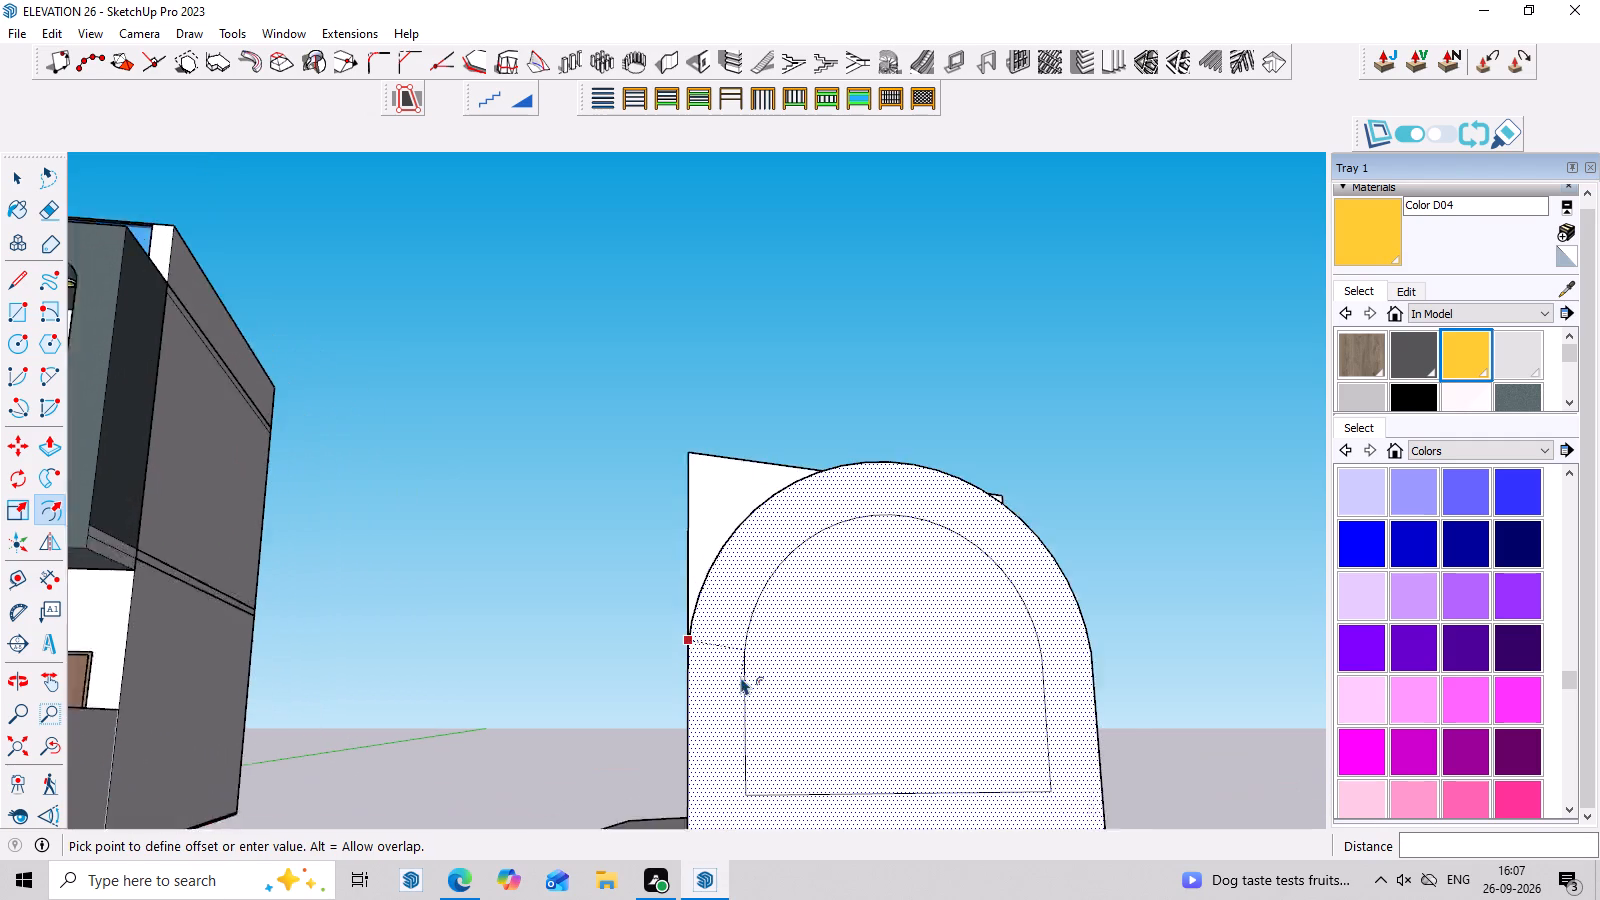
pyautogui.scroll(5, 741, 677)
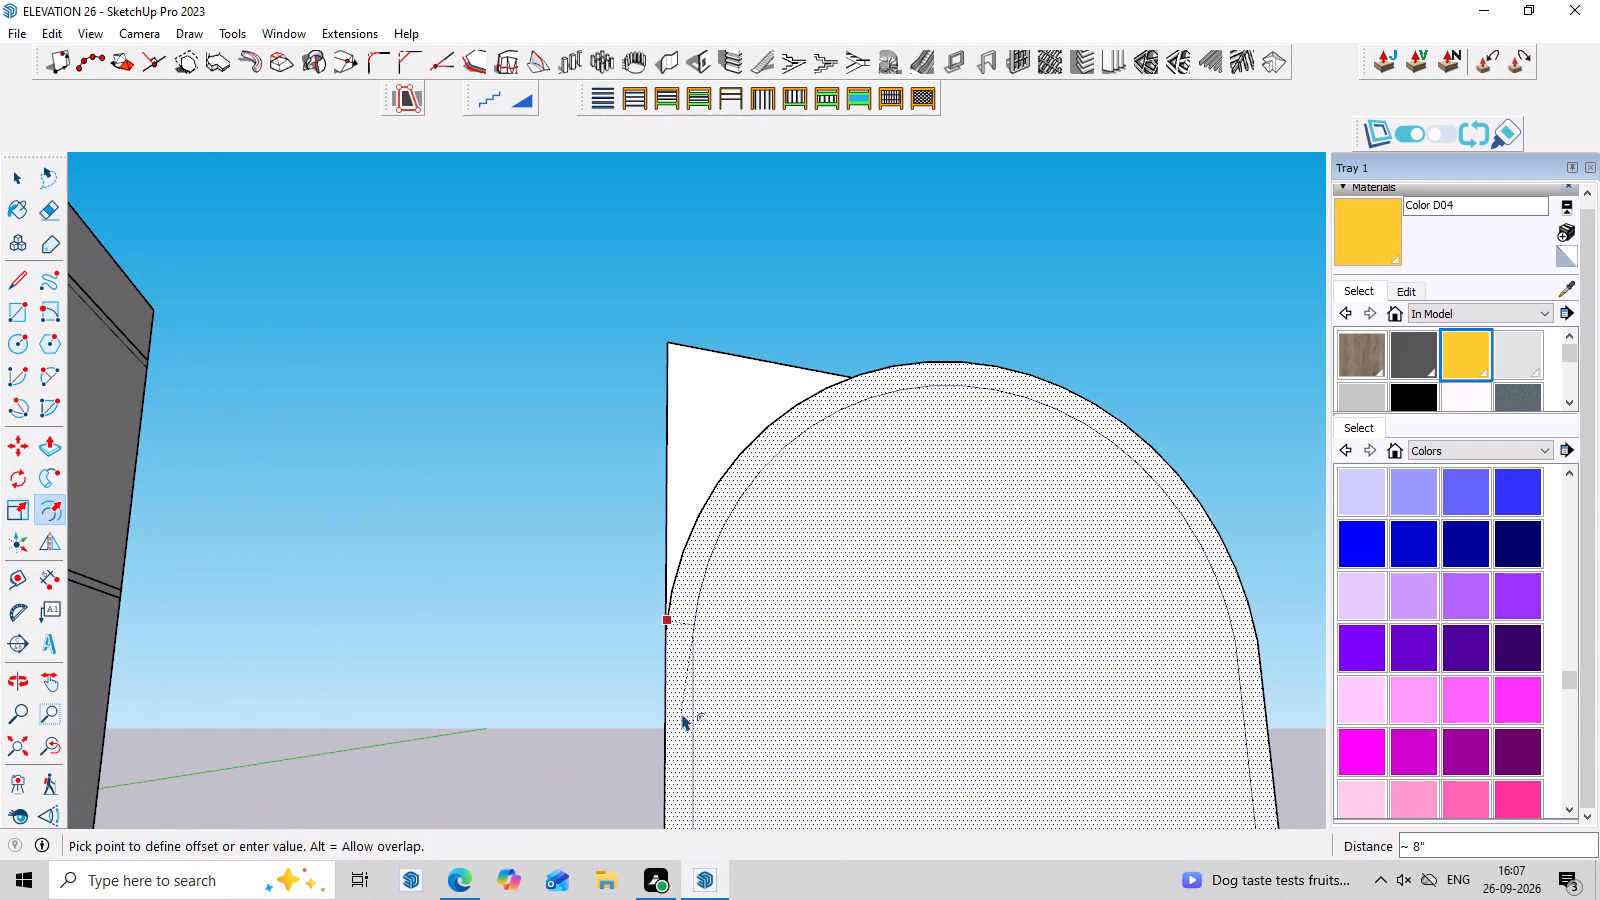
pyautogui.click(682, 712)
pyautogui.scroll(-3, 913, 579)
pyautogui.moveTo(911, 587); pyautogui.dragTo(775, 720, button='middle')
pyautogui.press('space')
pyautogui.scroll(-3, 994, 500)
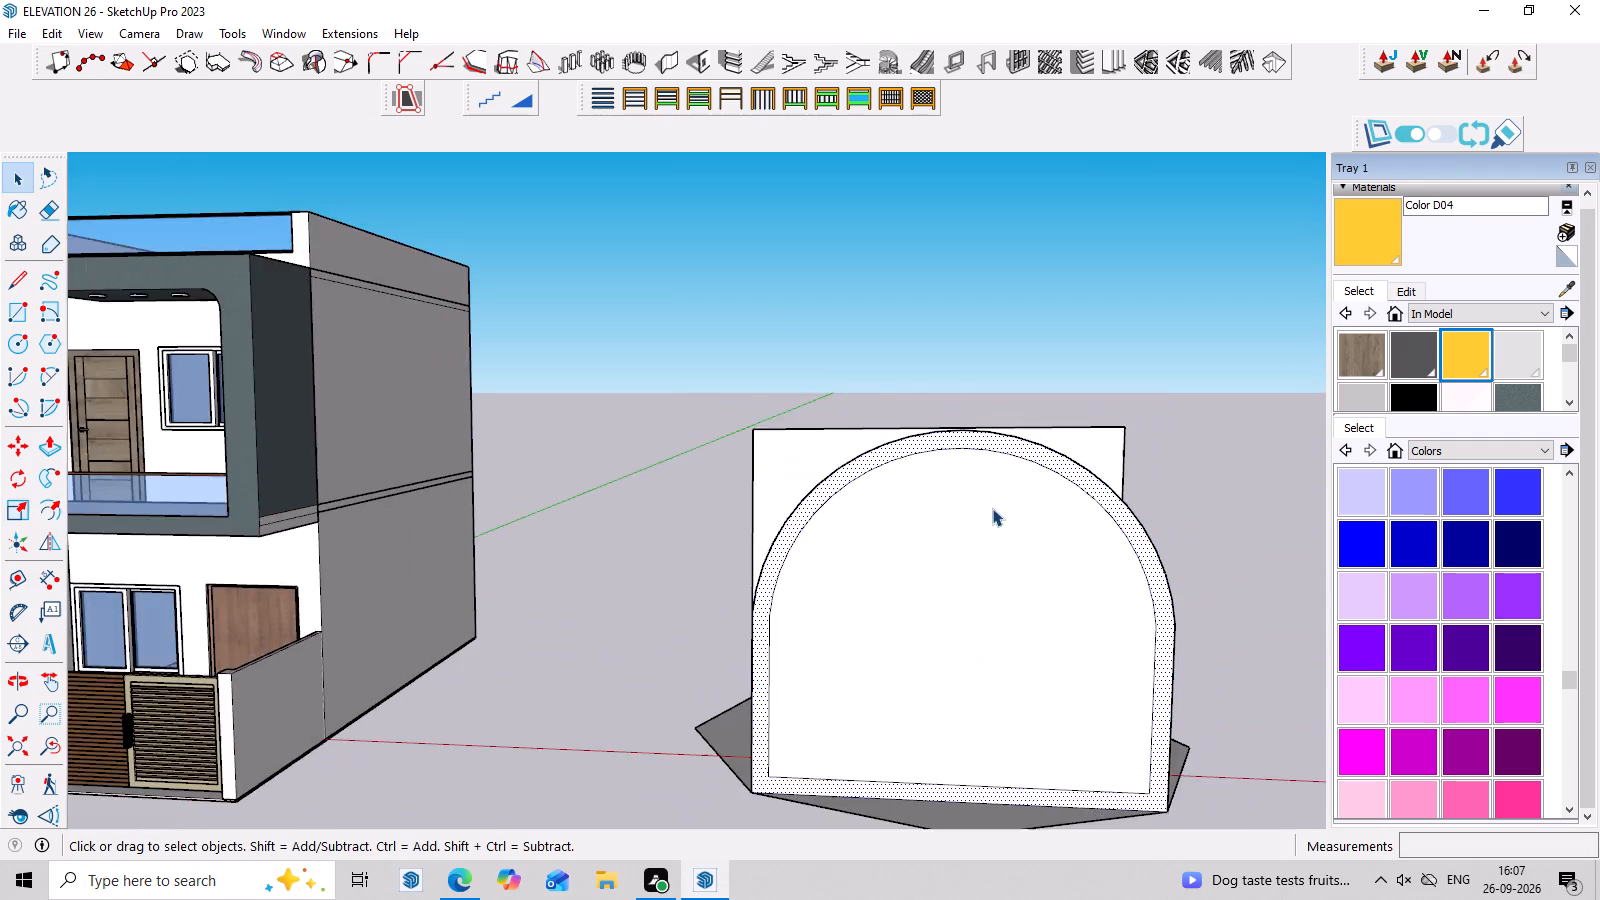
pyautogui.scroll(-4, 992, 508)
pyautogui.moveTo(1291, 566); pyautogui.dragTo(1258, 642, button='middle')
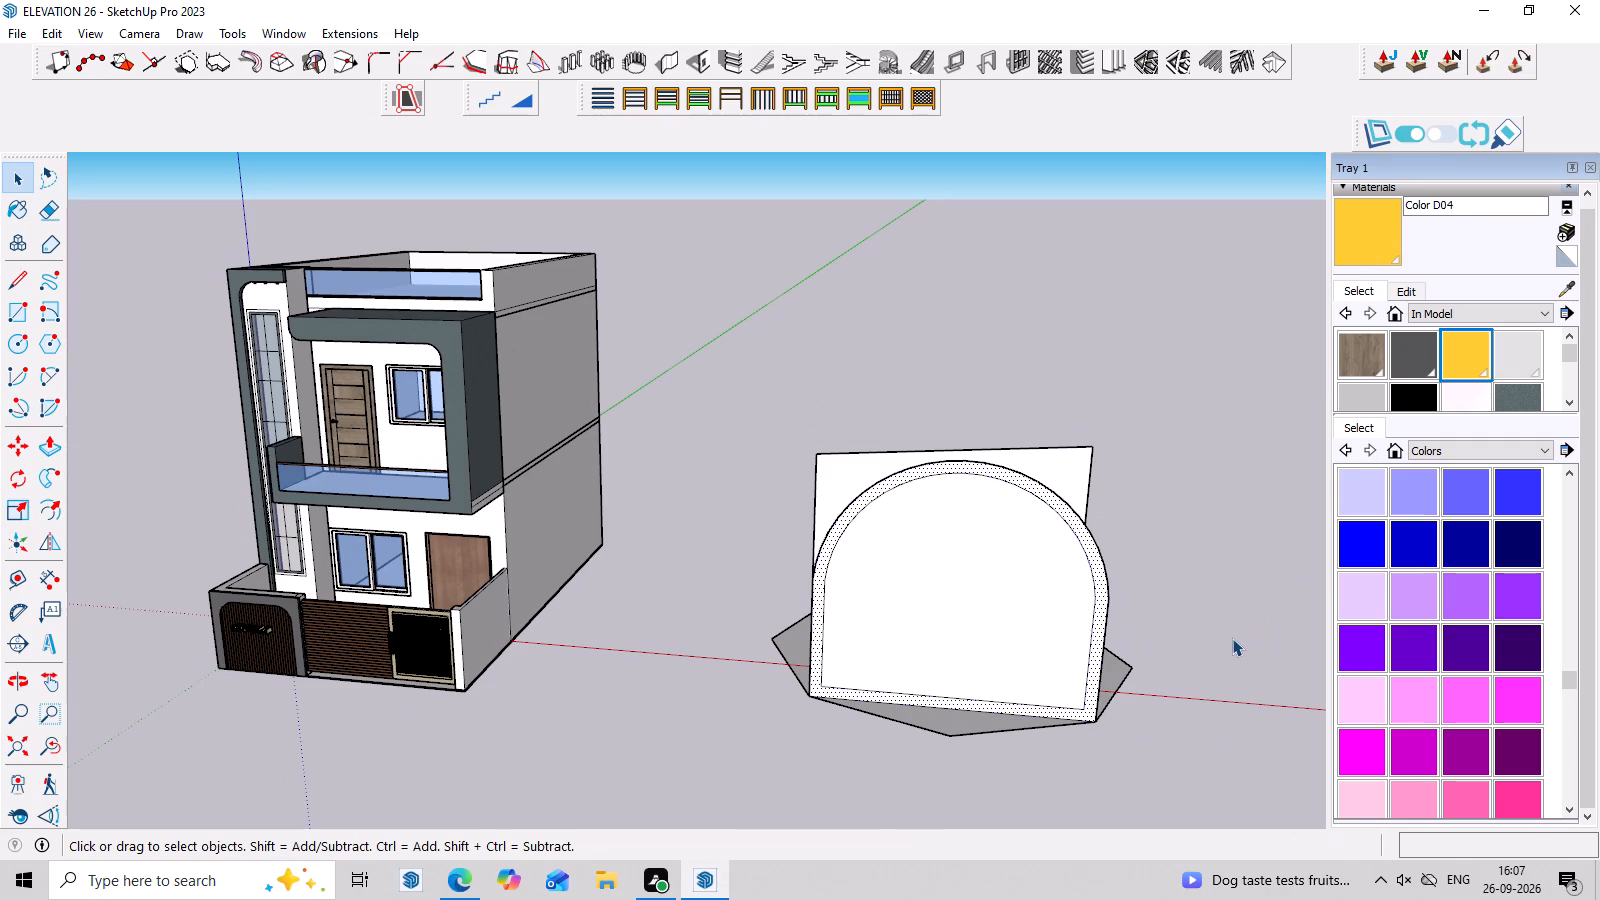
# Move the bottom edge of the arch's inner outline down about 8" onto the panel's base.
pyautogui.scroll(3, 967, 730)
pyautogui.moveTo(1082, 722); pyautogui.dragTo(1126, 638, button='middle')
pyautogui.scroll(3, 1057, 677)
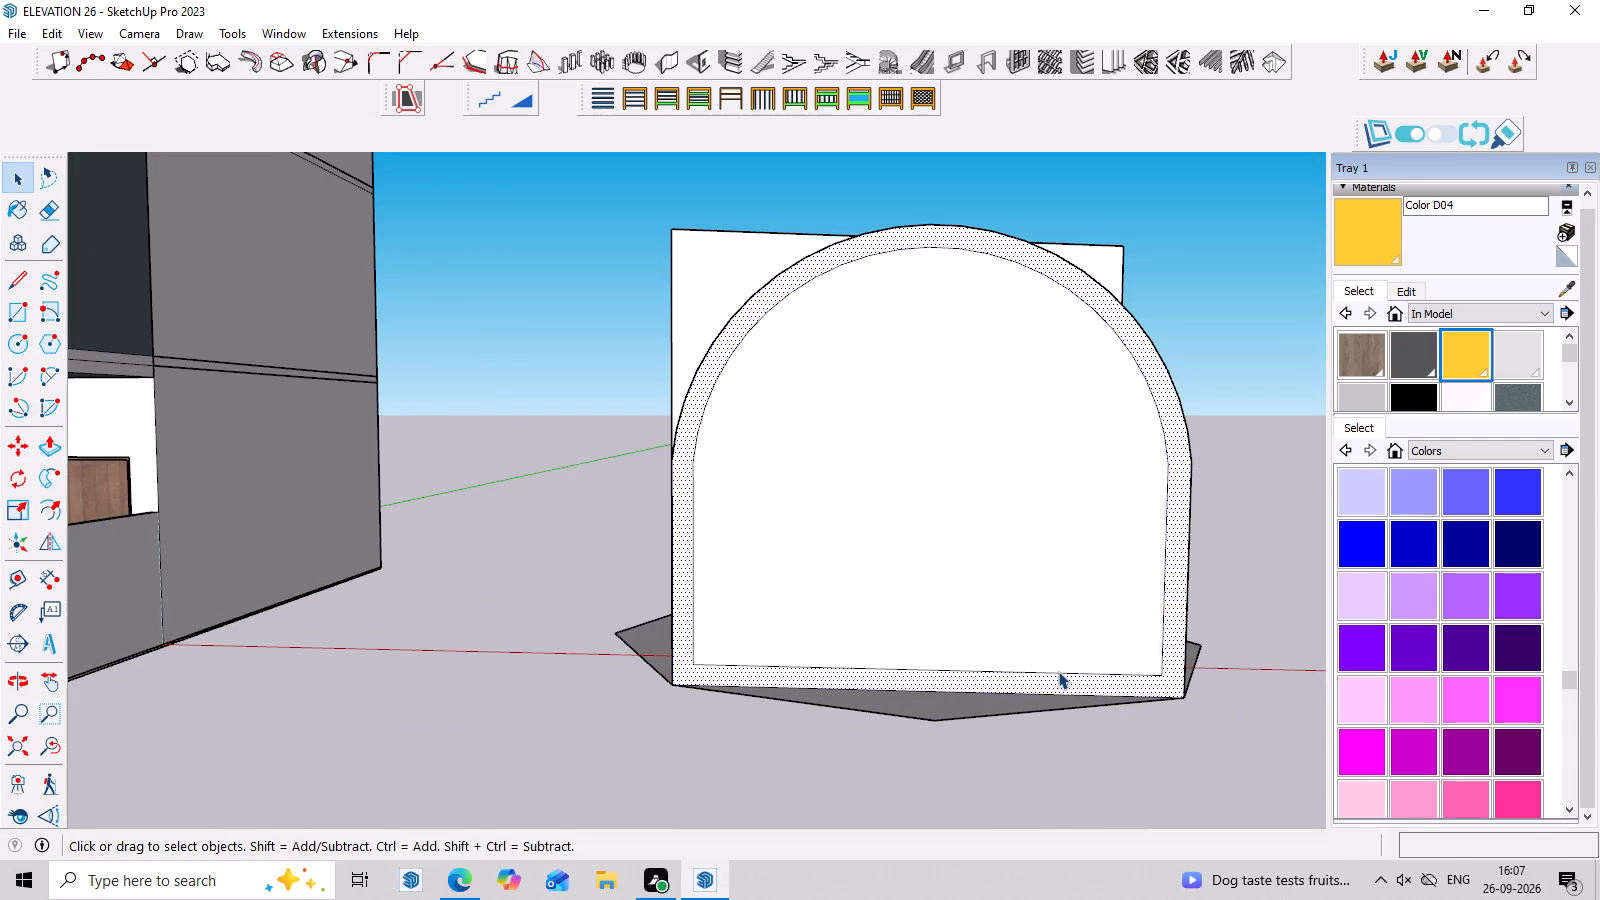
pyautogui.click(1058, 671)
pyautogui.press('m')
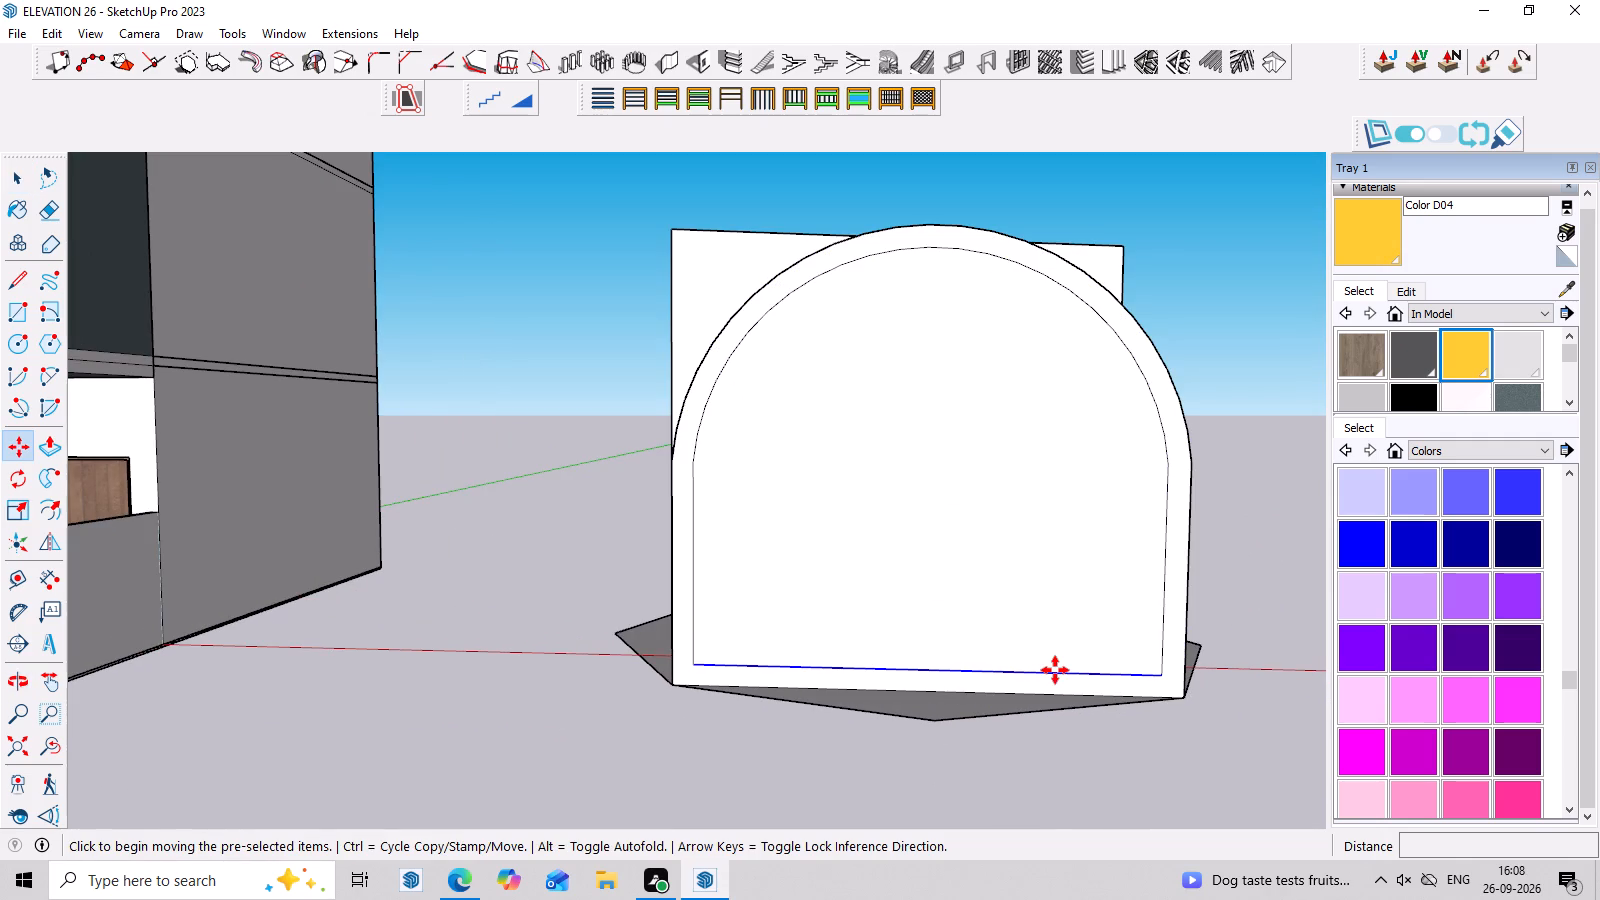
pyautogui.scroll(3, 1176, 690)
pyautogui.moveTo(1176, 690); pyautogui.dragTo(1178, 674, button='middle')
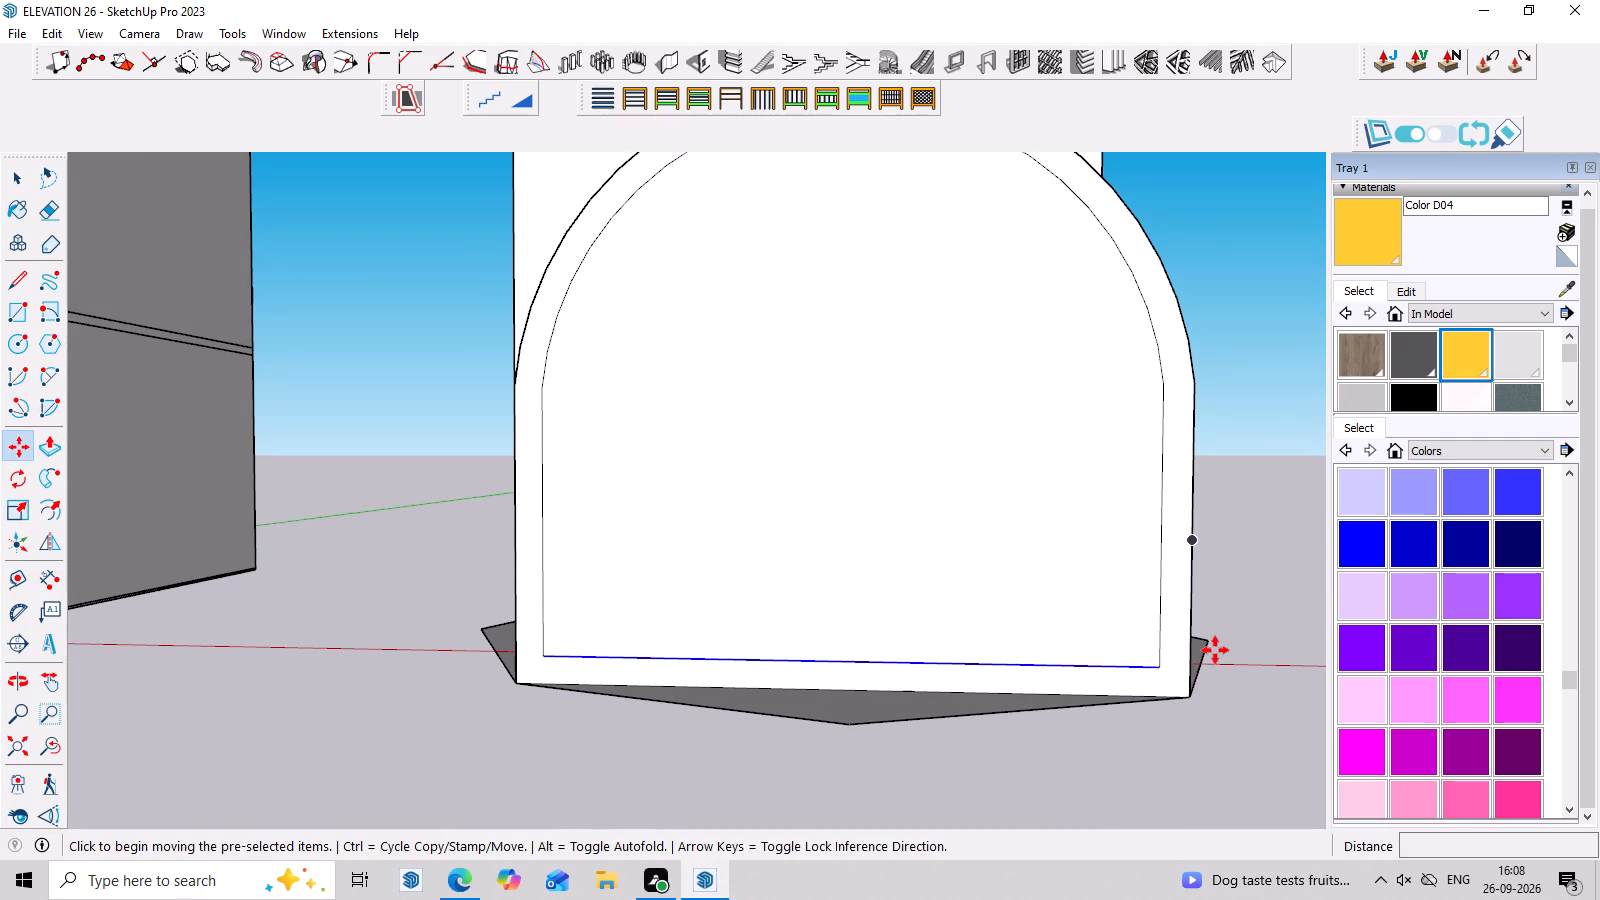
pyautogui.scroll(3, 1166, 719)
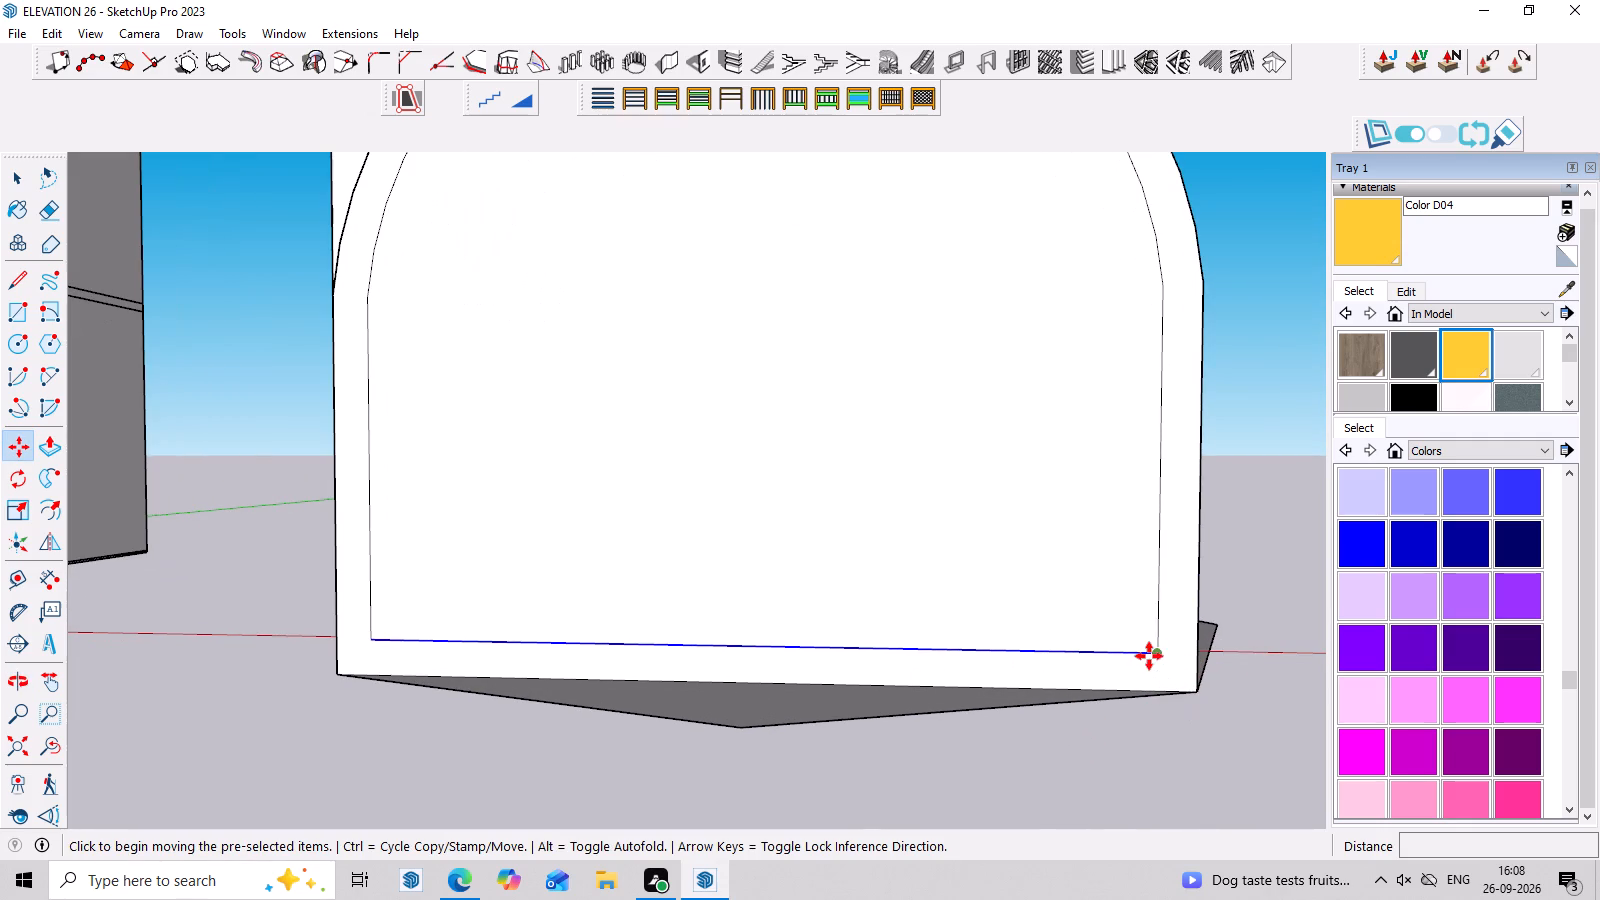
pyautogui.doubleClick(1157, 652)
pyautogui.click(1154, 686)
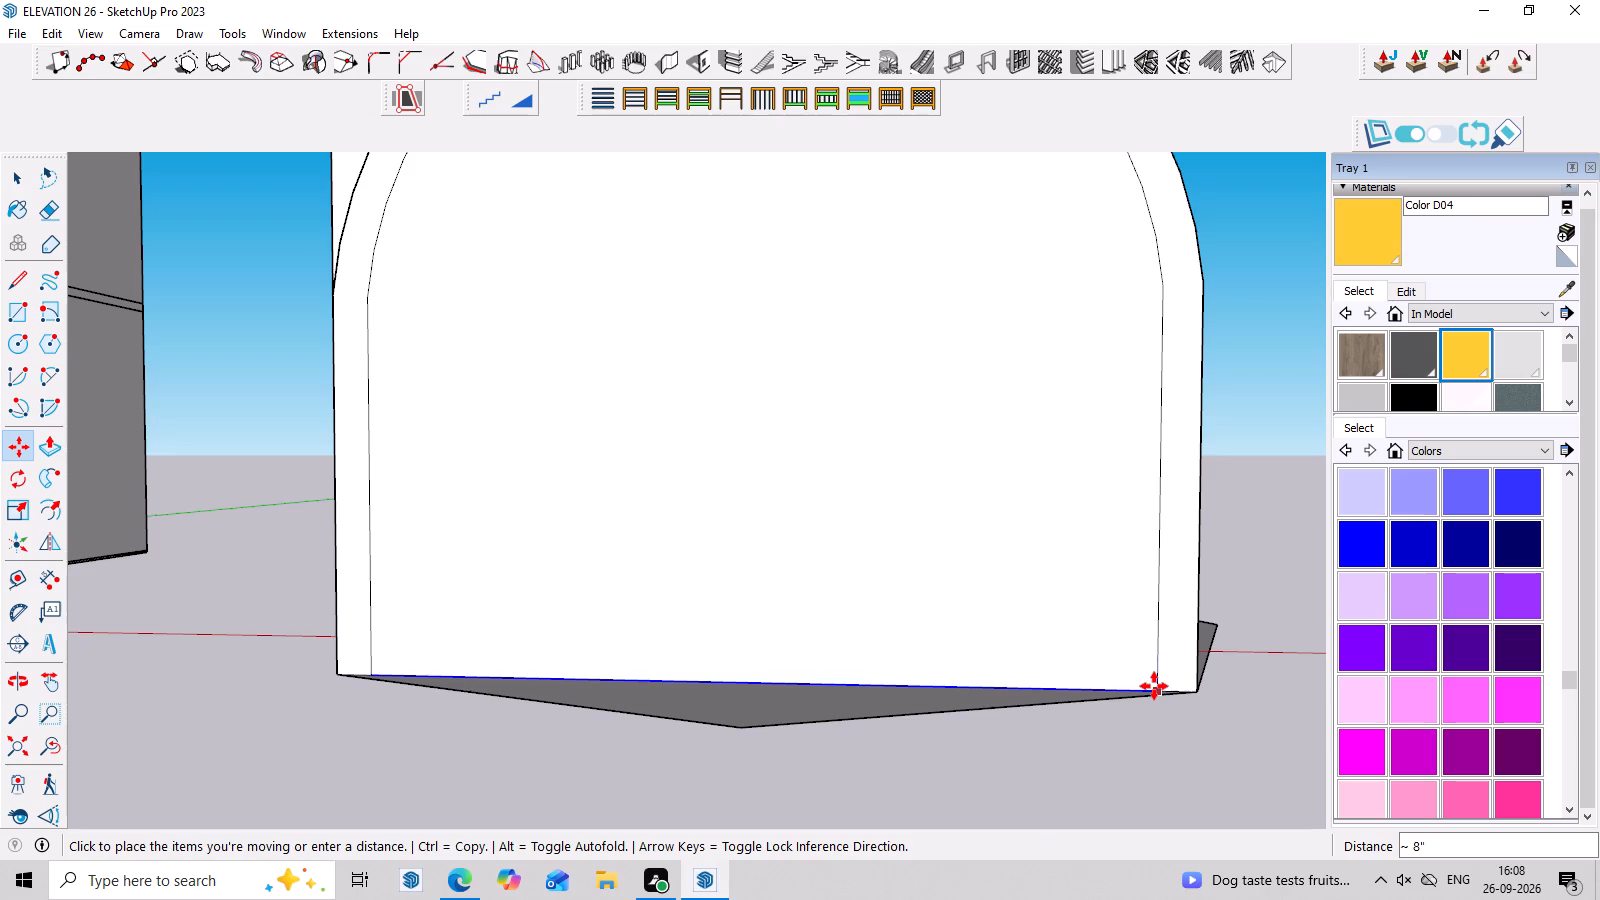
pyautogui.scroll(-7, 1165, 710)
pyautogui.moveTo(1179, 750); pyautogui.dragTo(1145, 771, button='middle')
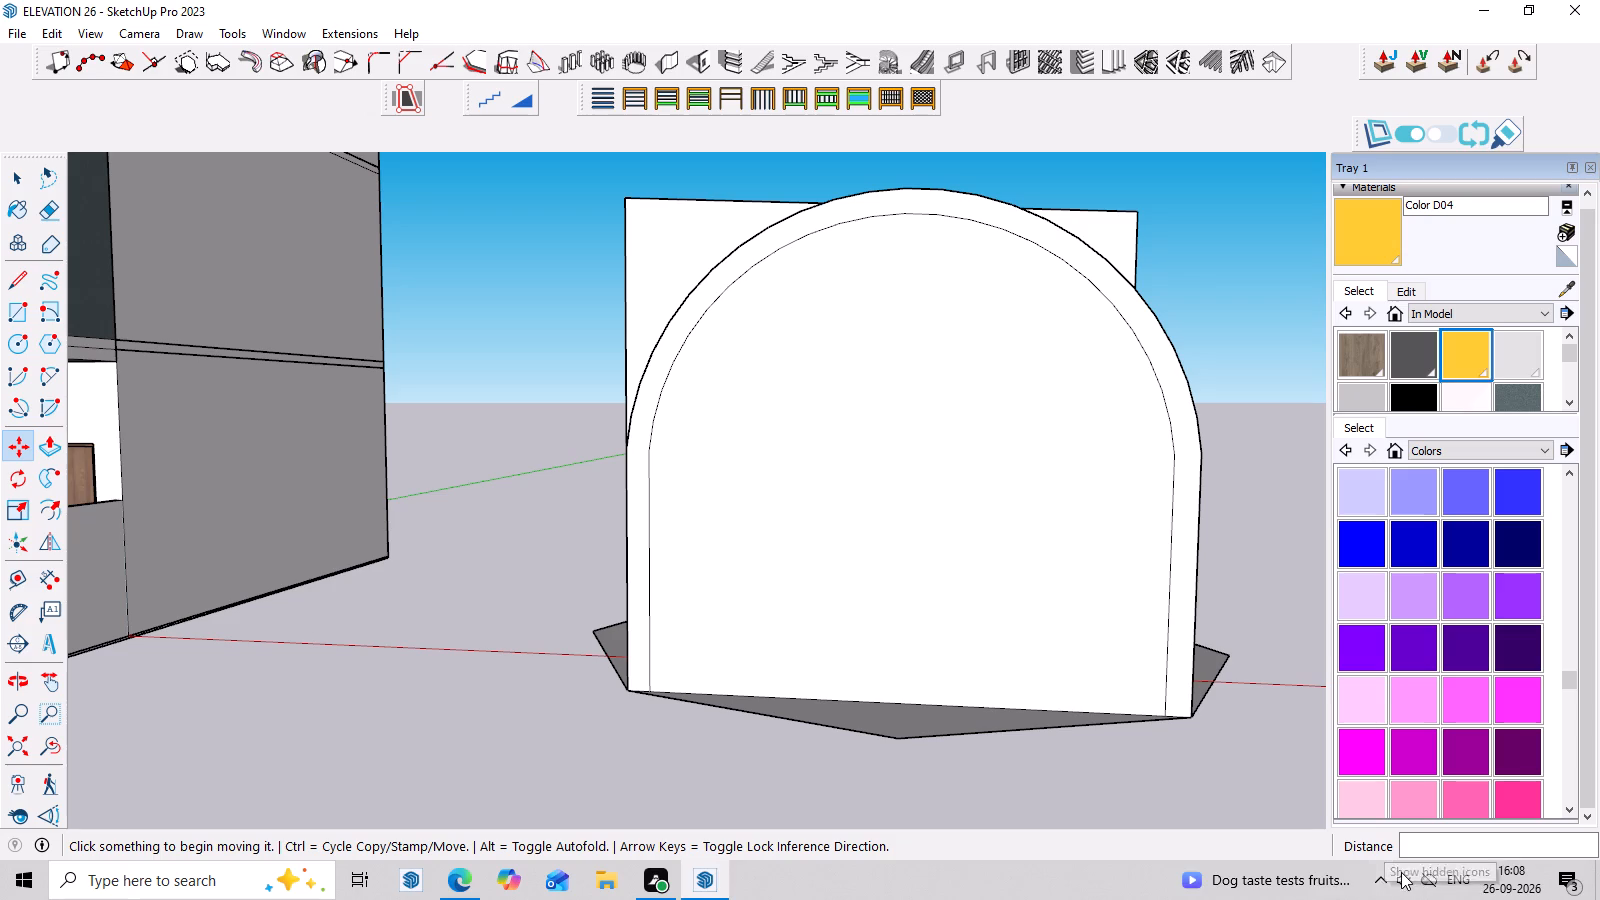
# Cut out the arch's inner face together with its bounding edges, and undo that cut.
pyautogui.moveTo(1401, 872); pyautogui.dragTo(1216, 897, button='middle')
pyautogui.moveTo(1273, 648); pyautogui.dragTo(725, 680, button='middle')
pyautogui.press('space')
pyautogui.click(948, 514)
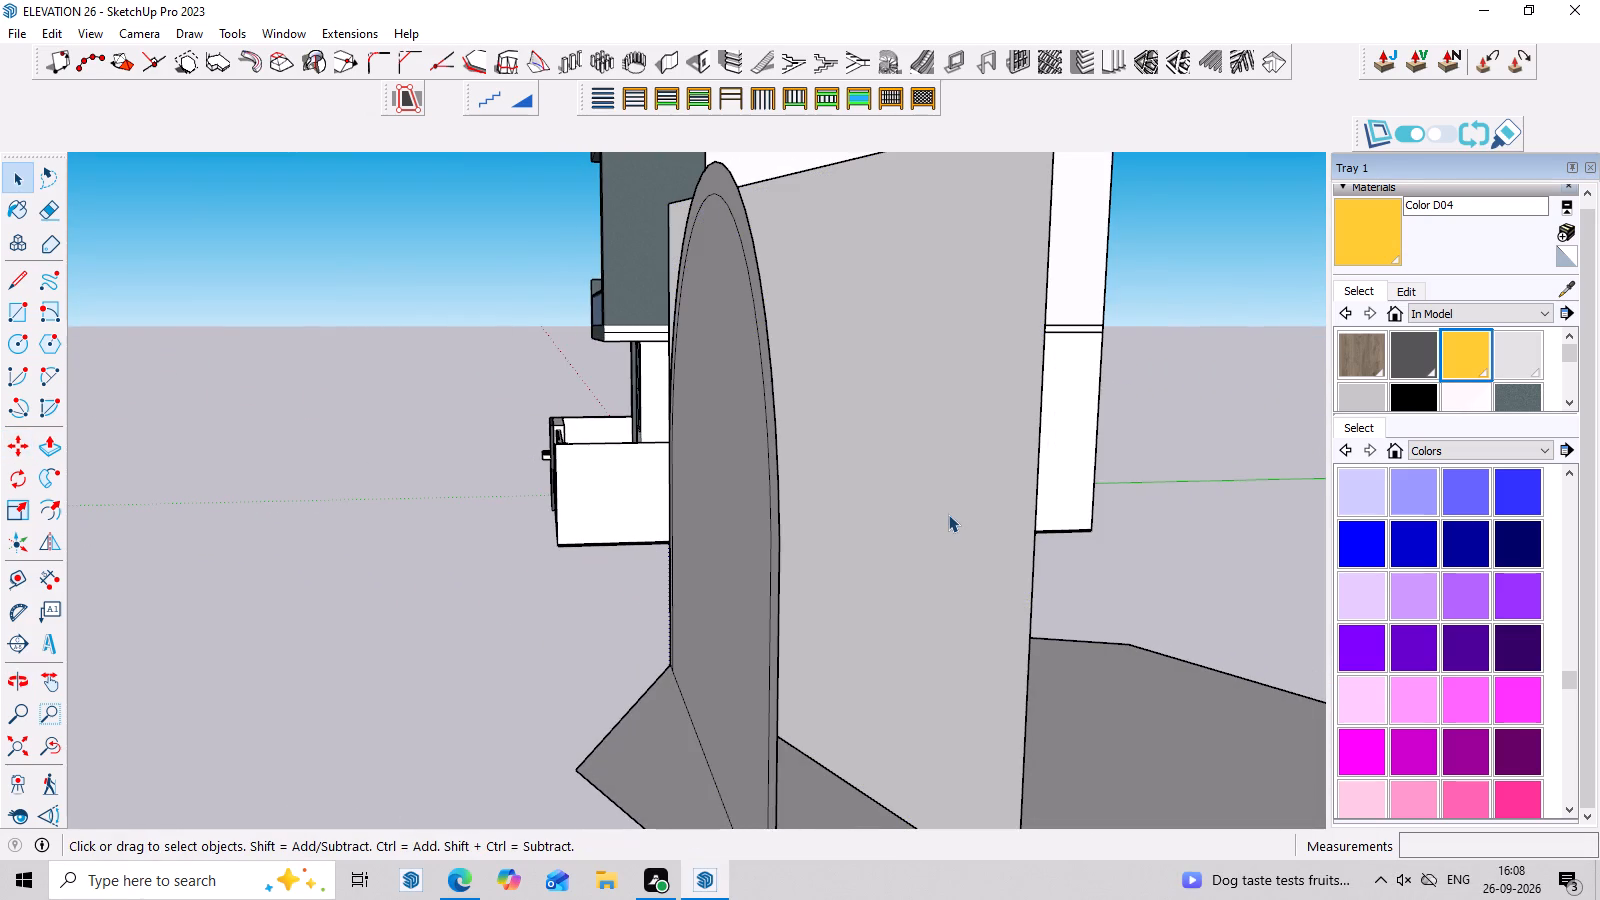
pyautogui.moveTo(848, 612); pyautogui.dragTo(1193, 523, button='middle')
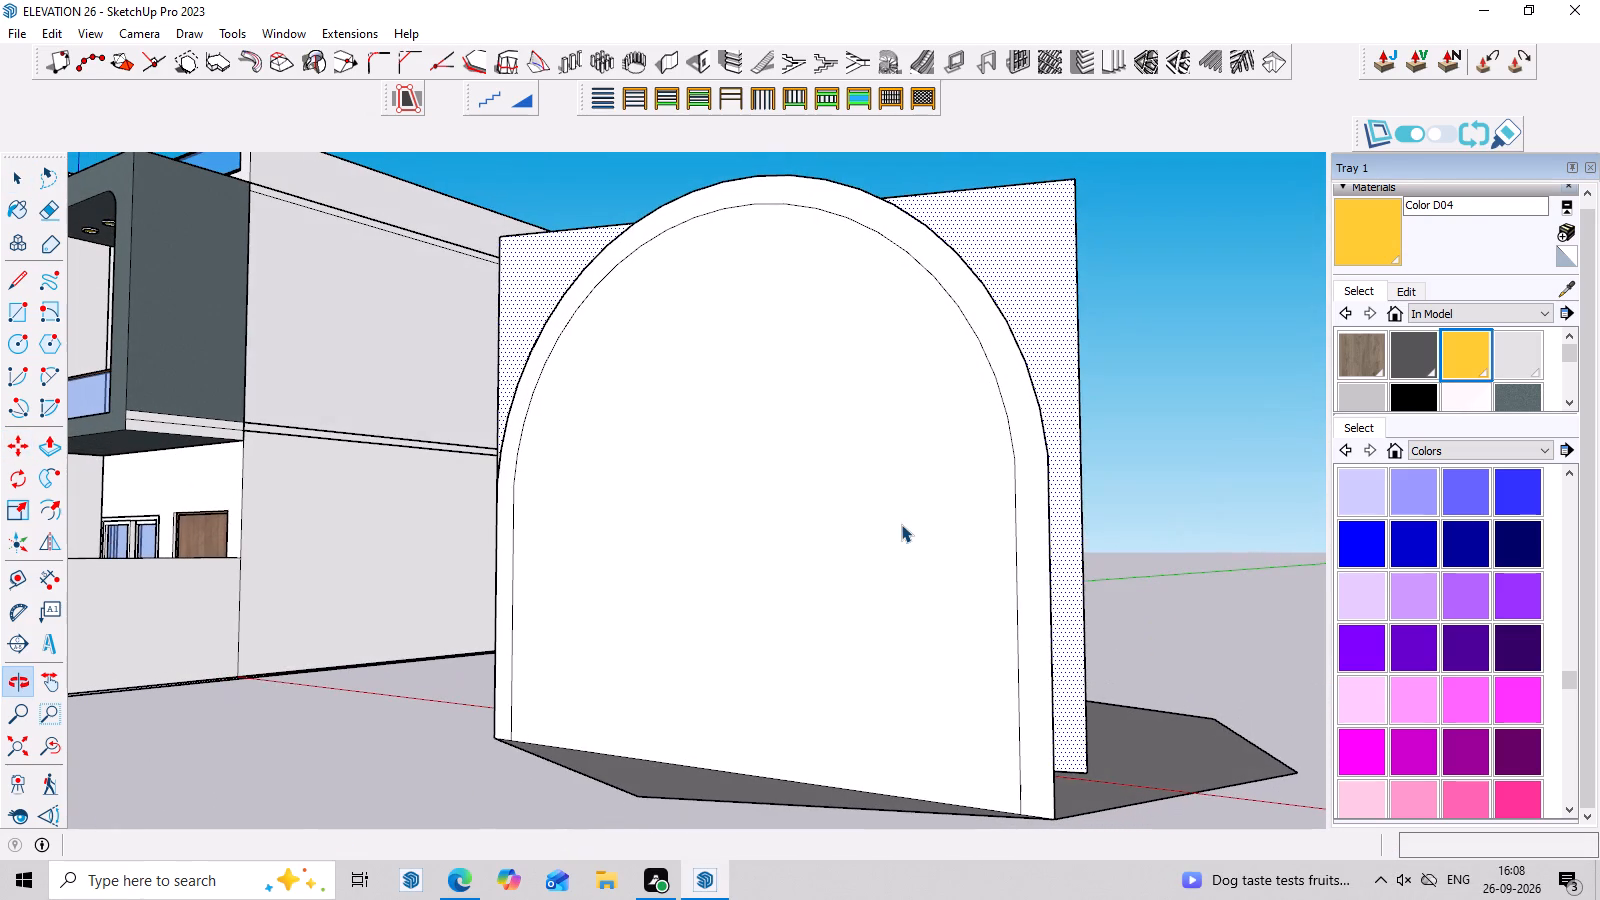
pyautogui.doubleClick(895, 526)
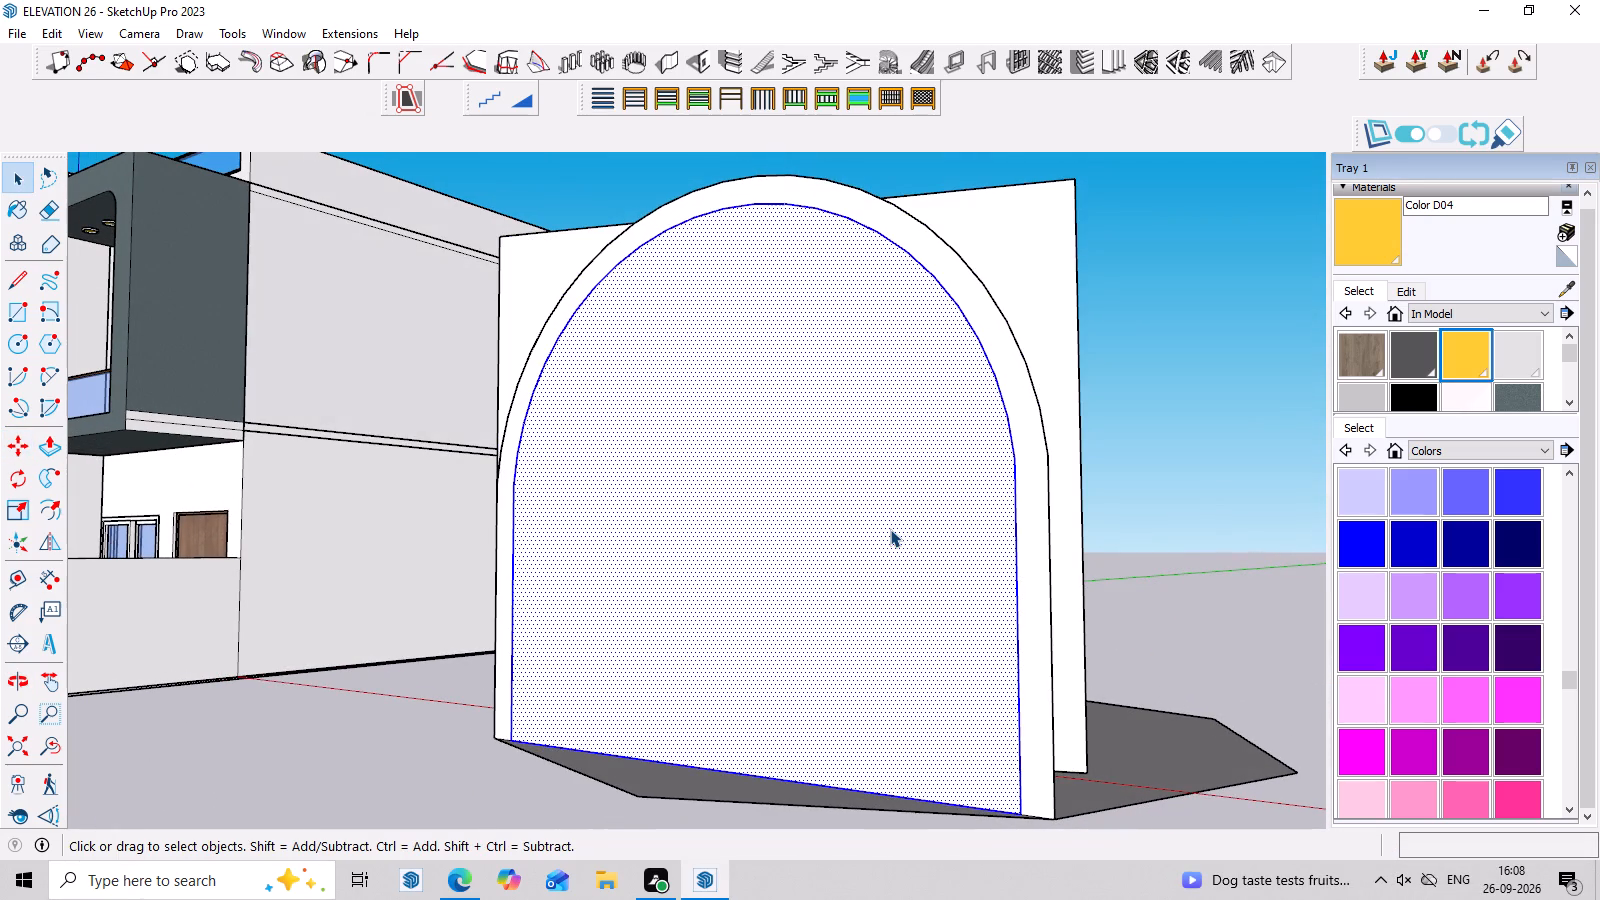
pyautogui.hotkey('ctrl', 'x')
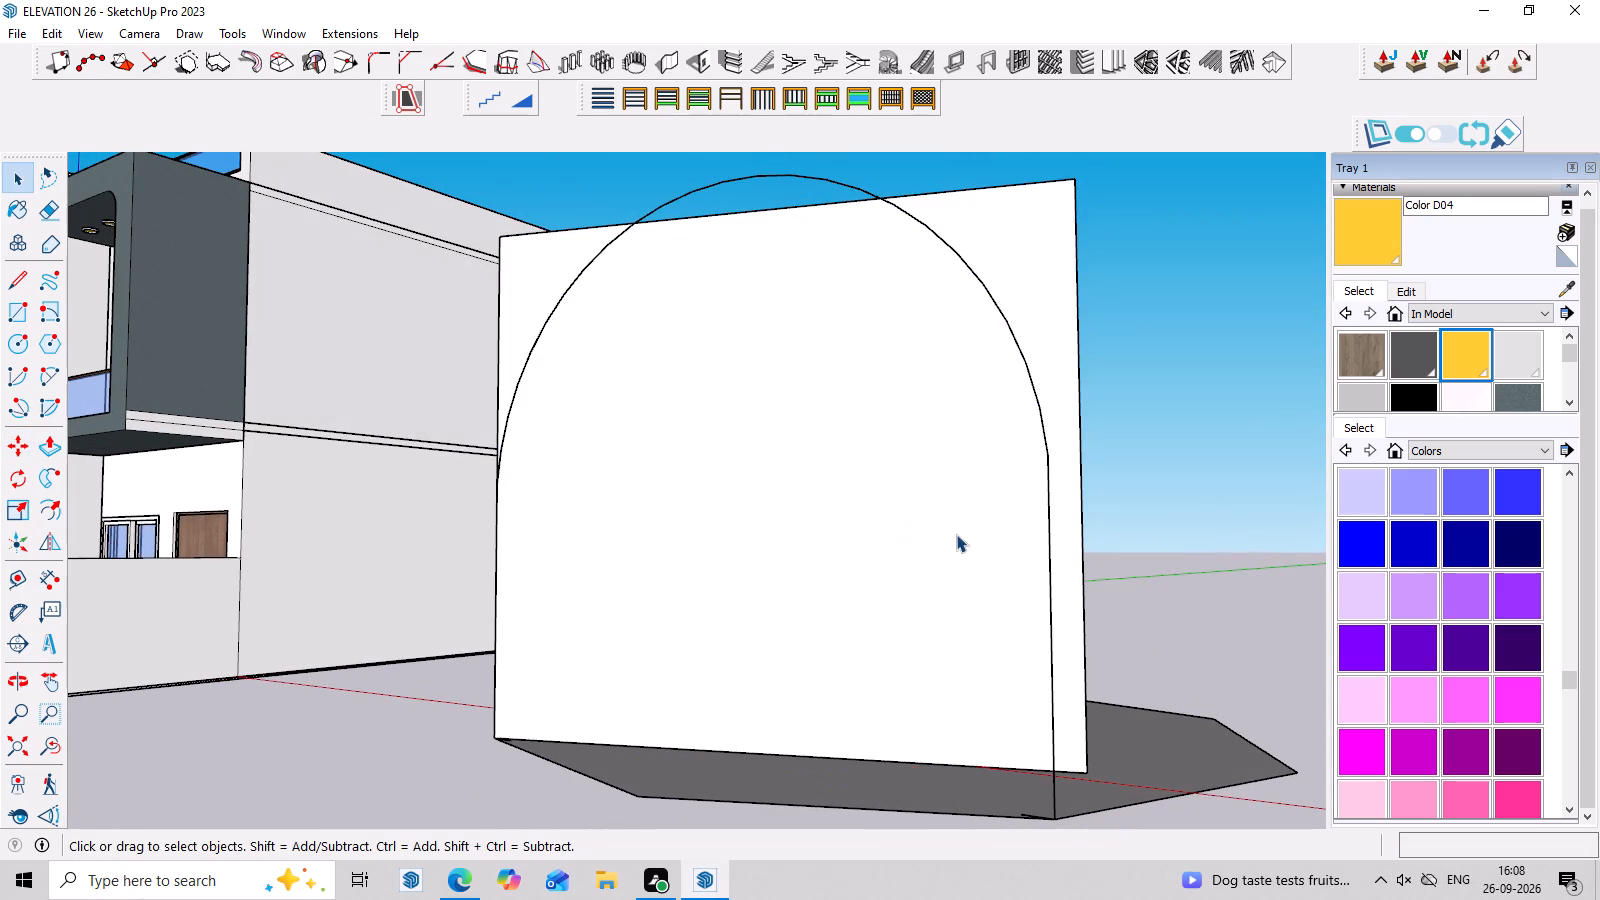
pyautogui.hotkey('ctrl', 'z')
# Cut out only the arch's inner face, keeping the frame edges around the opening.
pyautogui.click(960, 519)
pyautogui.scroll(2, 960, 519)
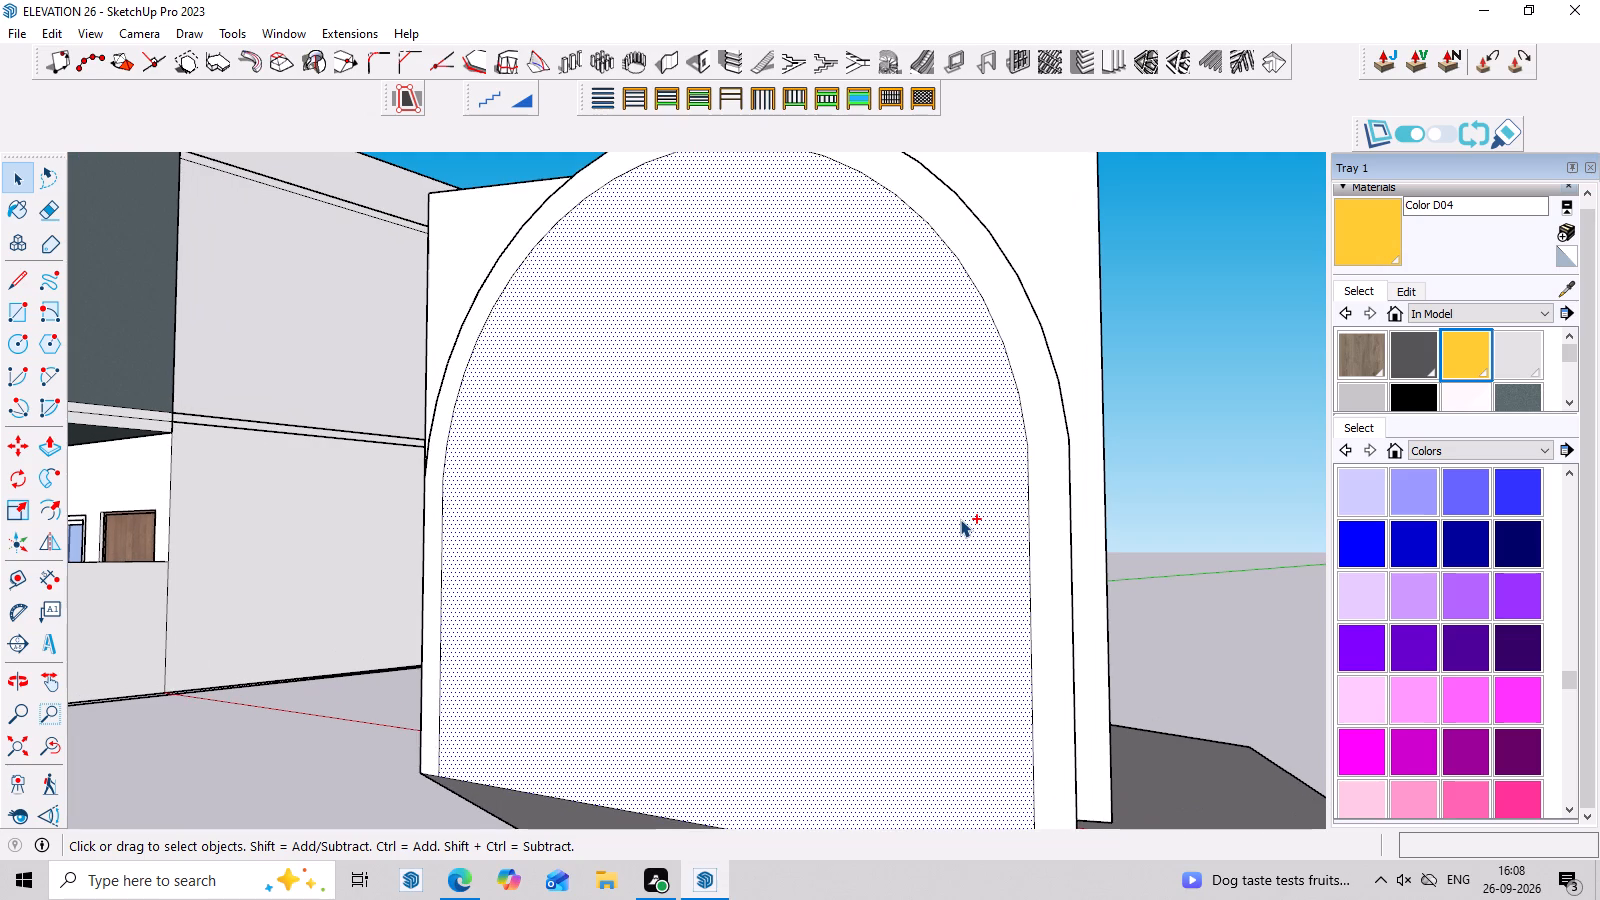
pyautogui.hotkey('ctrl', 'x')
# Examine the open arch frame, the rectangle behind it and the octagon from the side and above.
pyautogui.moveTo(955, 527); pyautogui.dragTo(808, 676, button='middle')
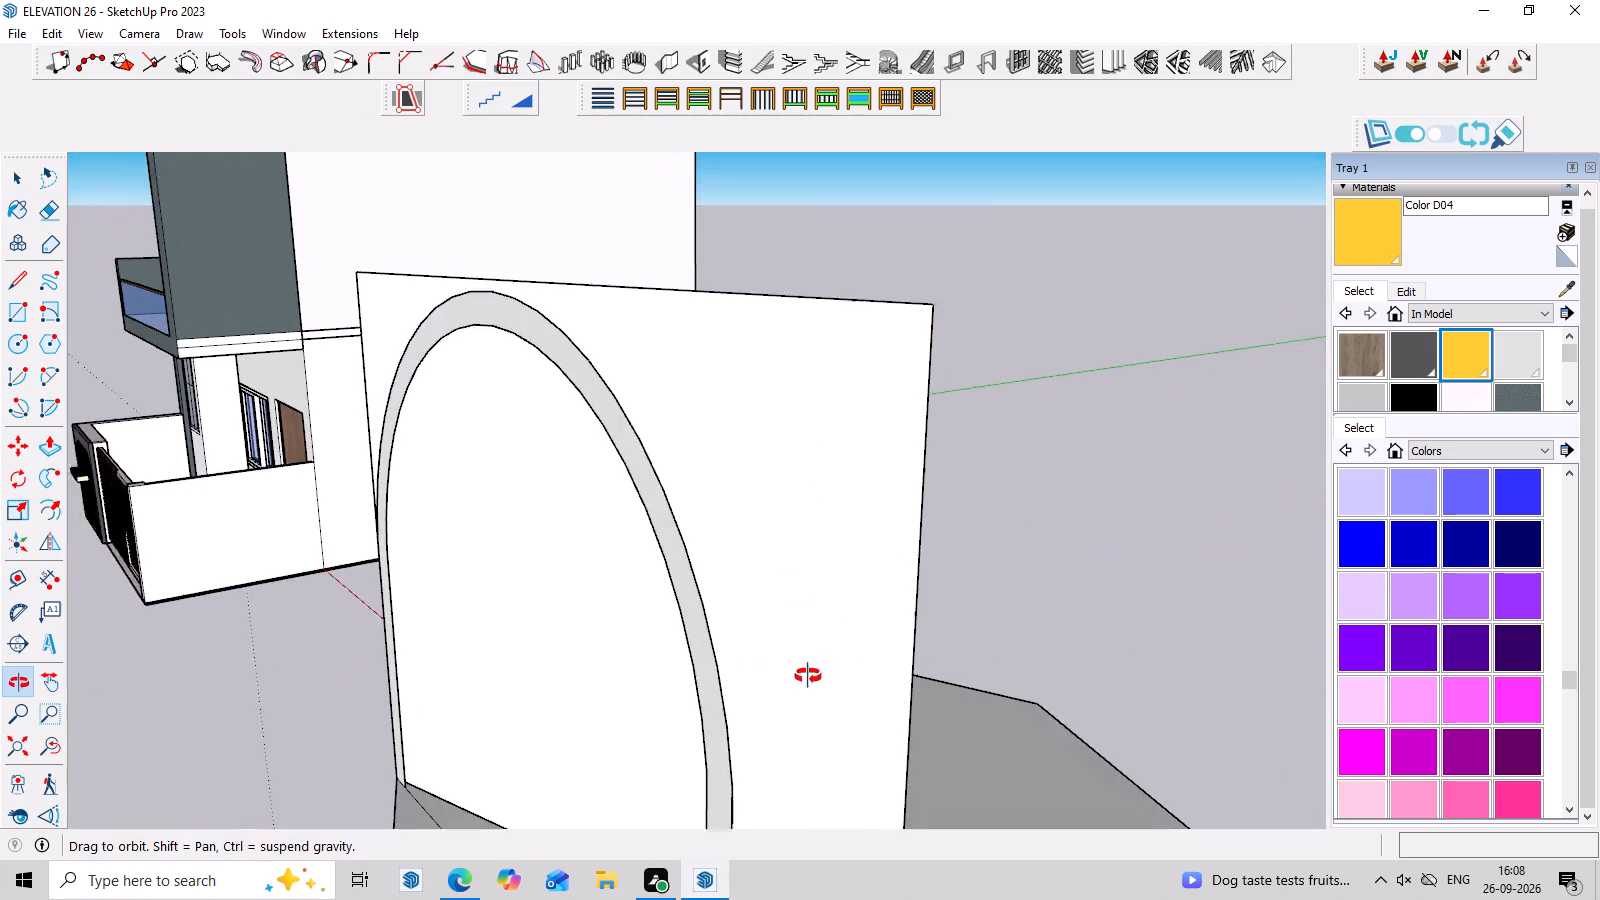
pyautogui.moveTo(808, 676); pyautogui.dragTo(806, 678, button='middle')
pyautogui.scroll(-1, 690, 633)
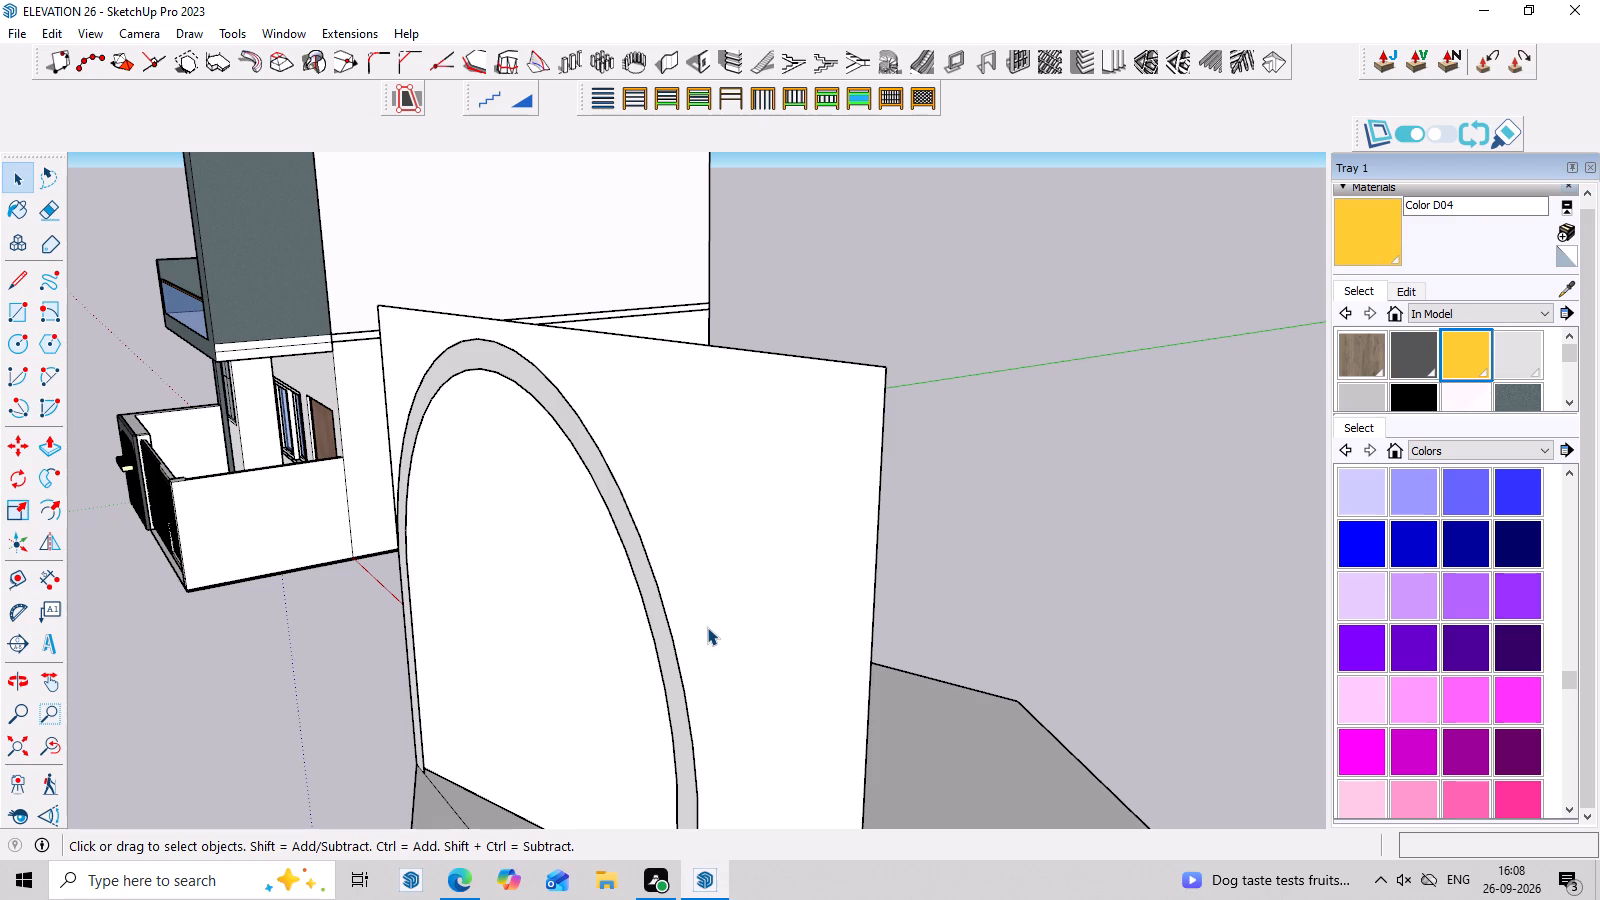
pyautogui.scroll(-3, 686, 641)
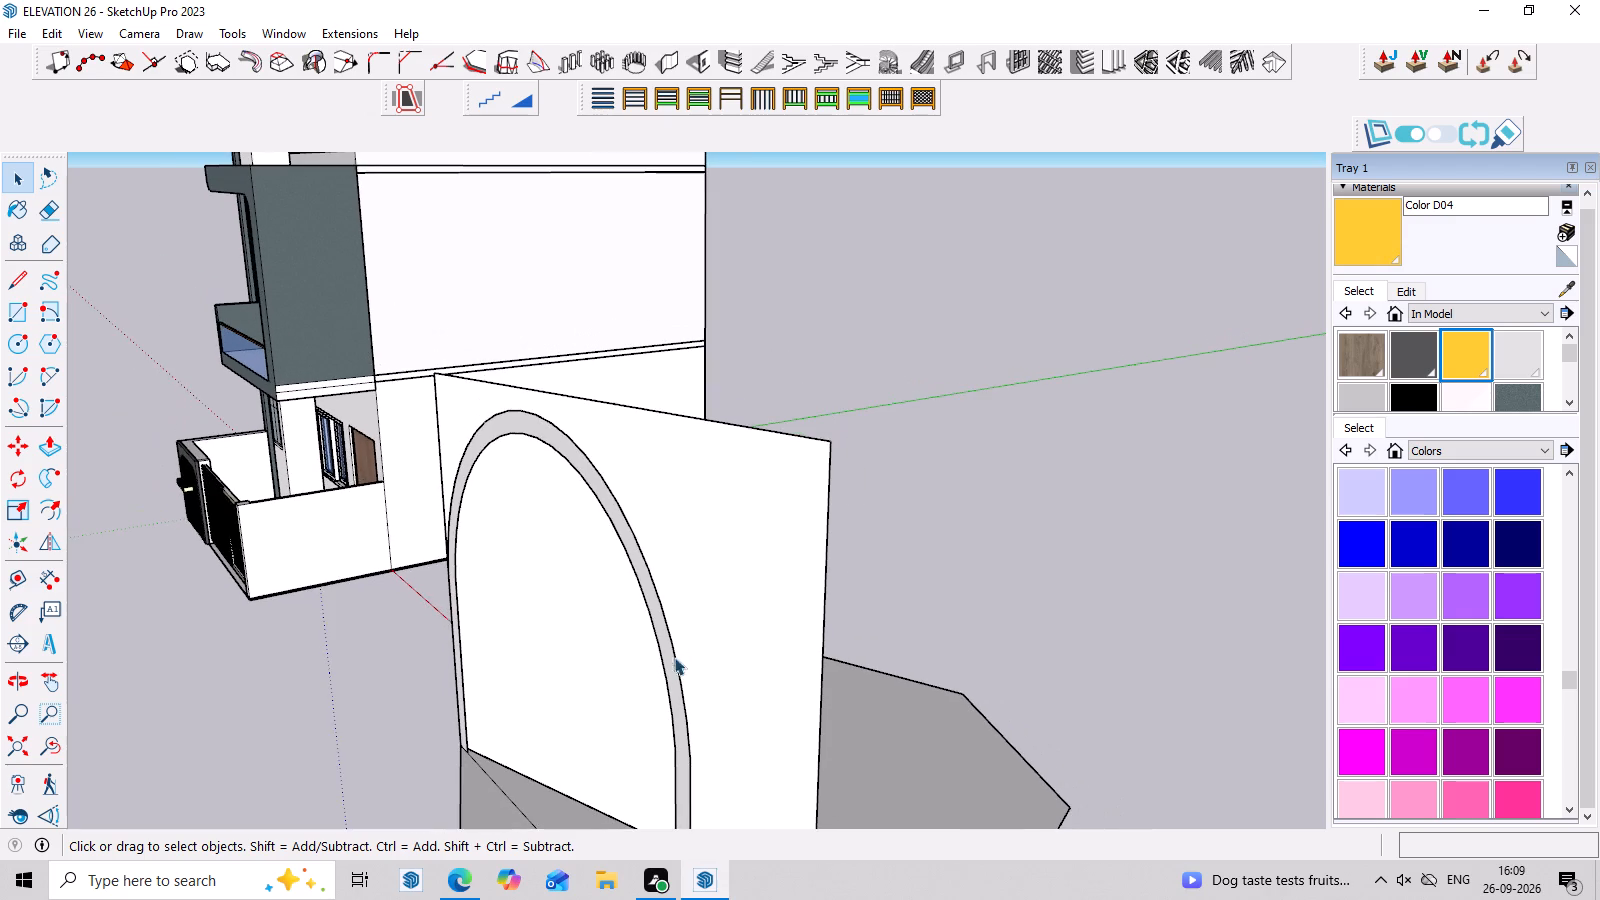
pyautogui.moveTo(678, 657); pyautogui.dragTo(461, 518, button='middle')
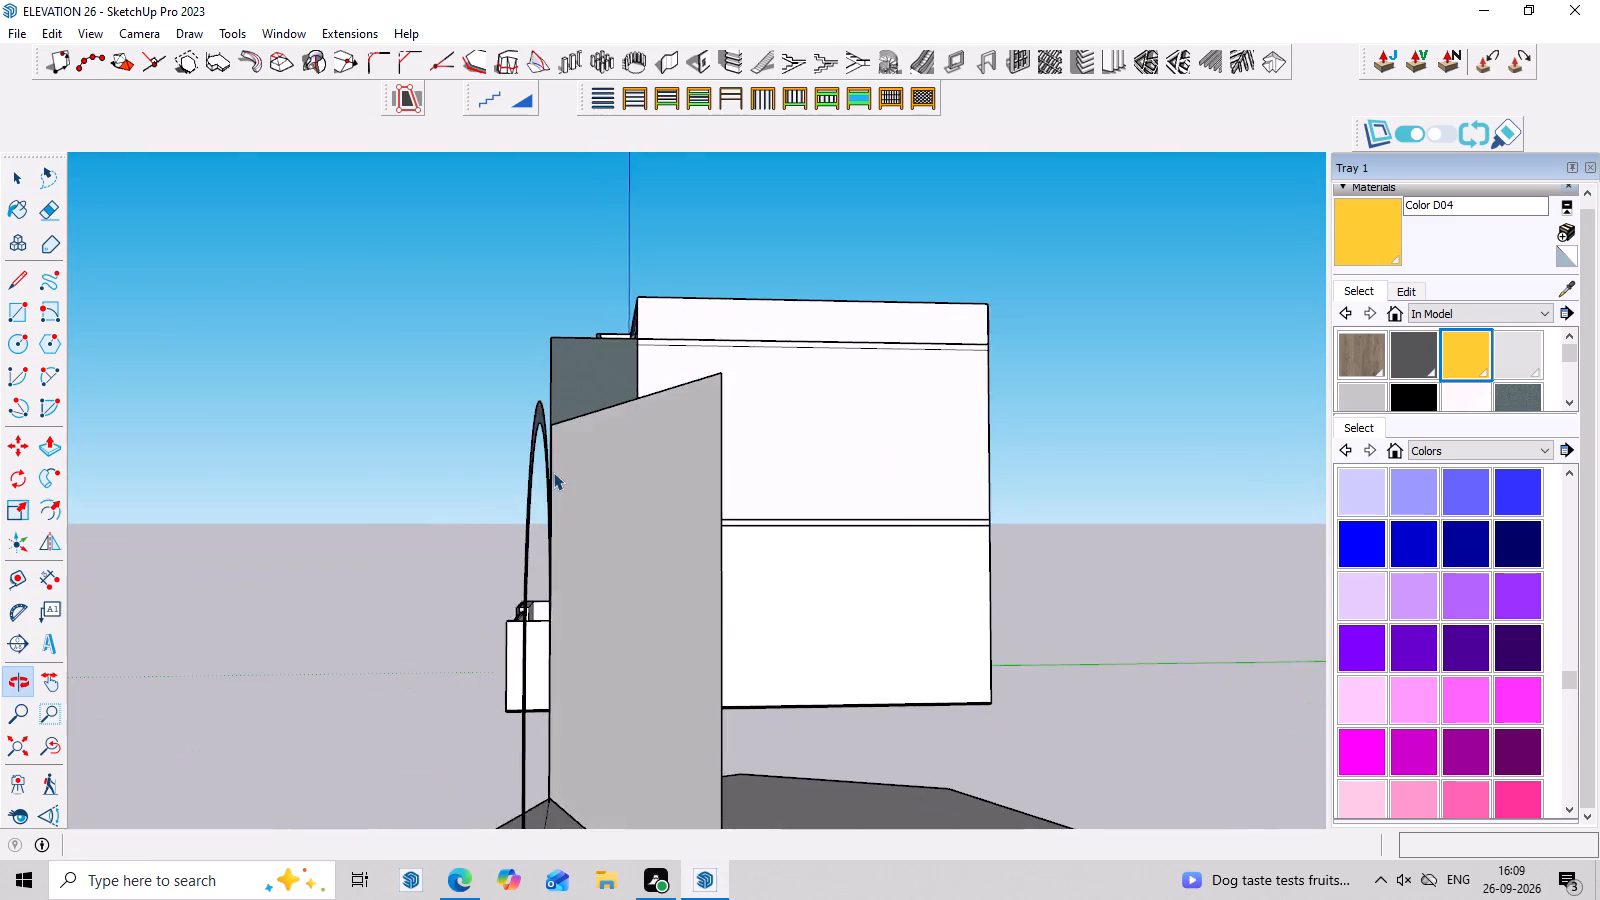
pyautogui.scroll(-9, 554, 472)
pyautogui.moveTo(639, 635); pyautogui.dragTo(702, 849, button='middle')
pyautogui.scroll(4, 708, 854)
pyautogui.scroll(-8, 758, 584)
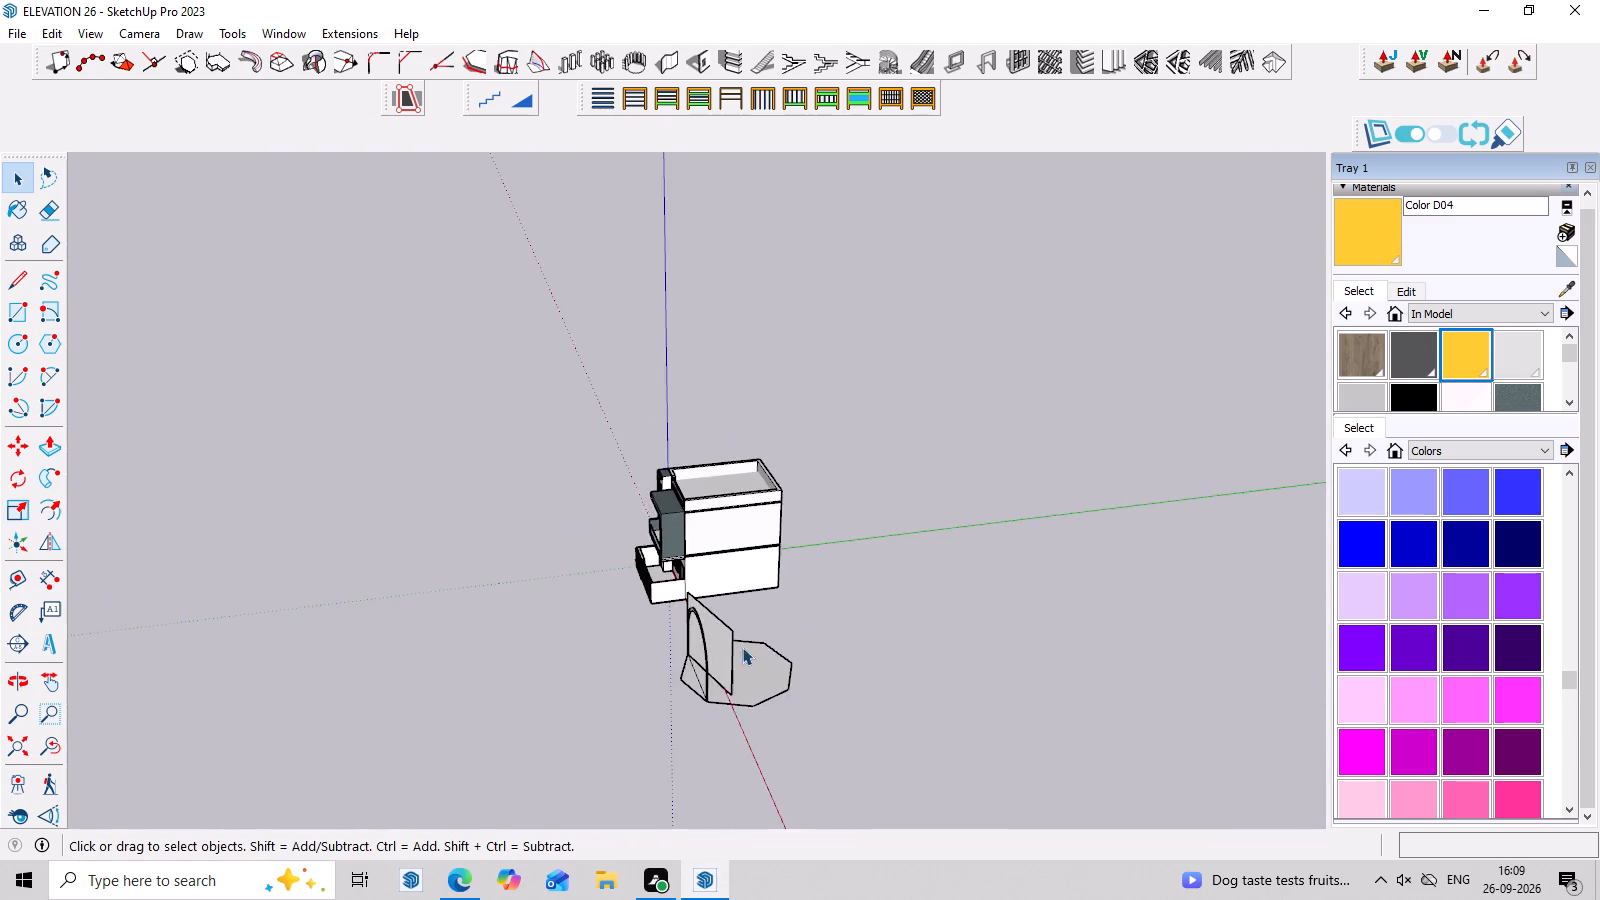
pyautogui.moveTo(745, 705); pyautogui.dragTo(740, 749, button='middle')
pyautogui.scroll(8, 749, 729)
pyautogui.moveTo(791, 723); pyautogui.dragTo(960, 759, button='middle')
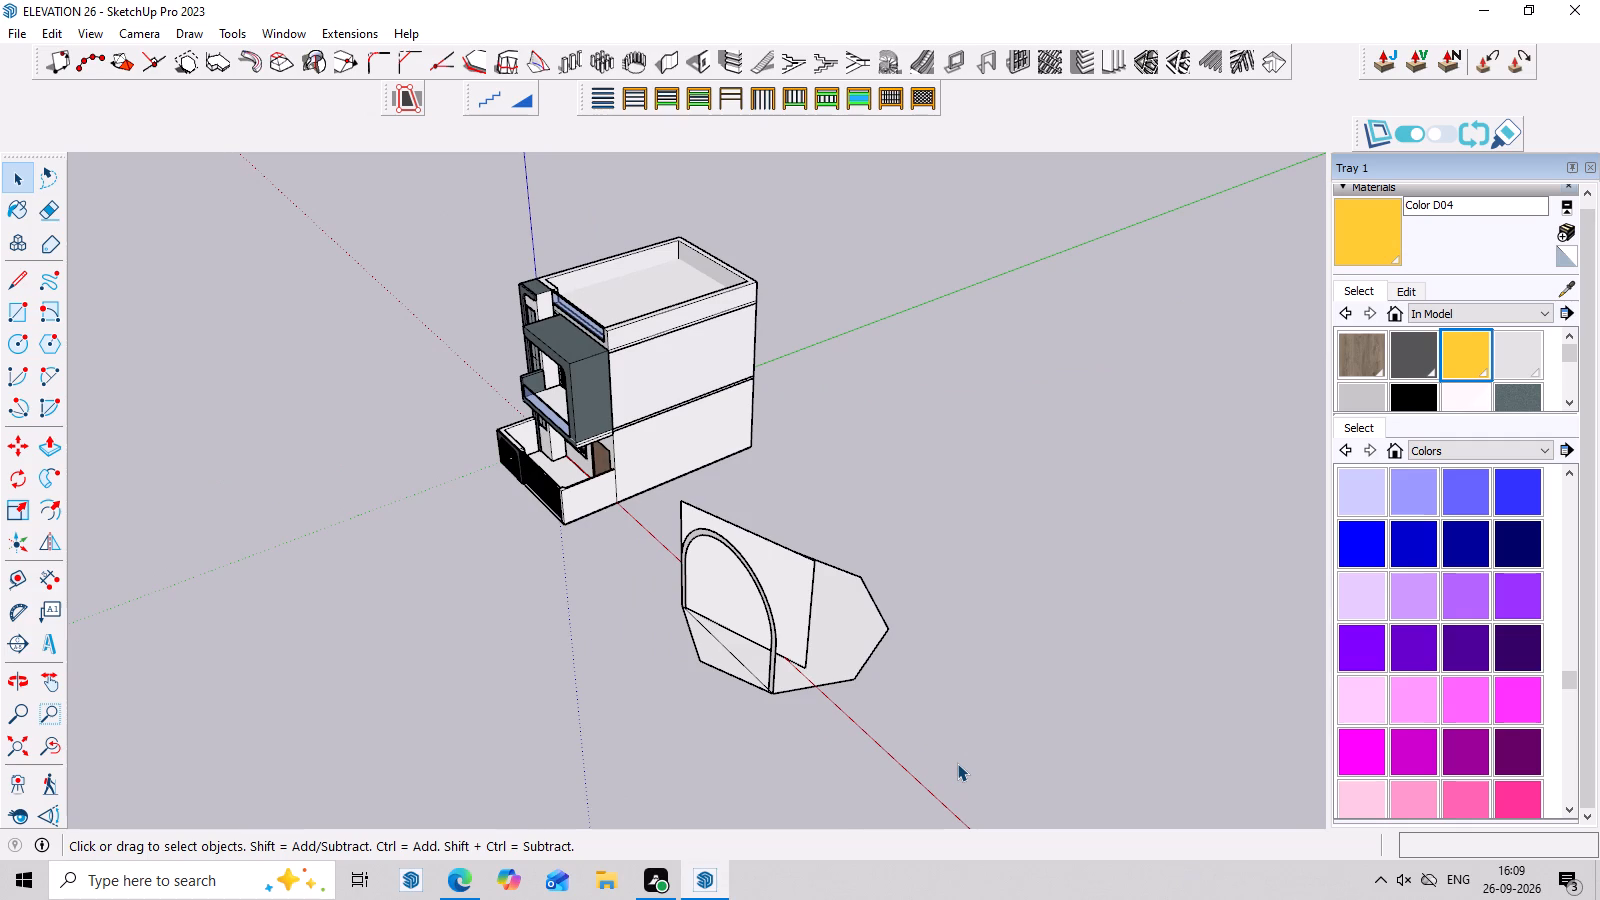
pyautogui.moveTo(996, 742); pyautogui.dragTo(847, 757, button='middle')
pyautogui.scroll(4, 795, 669)
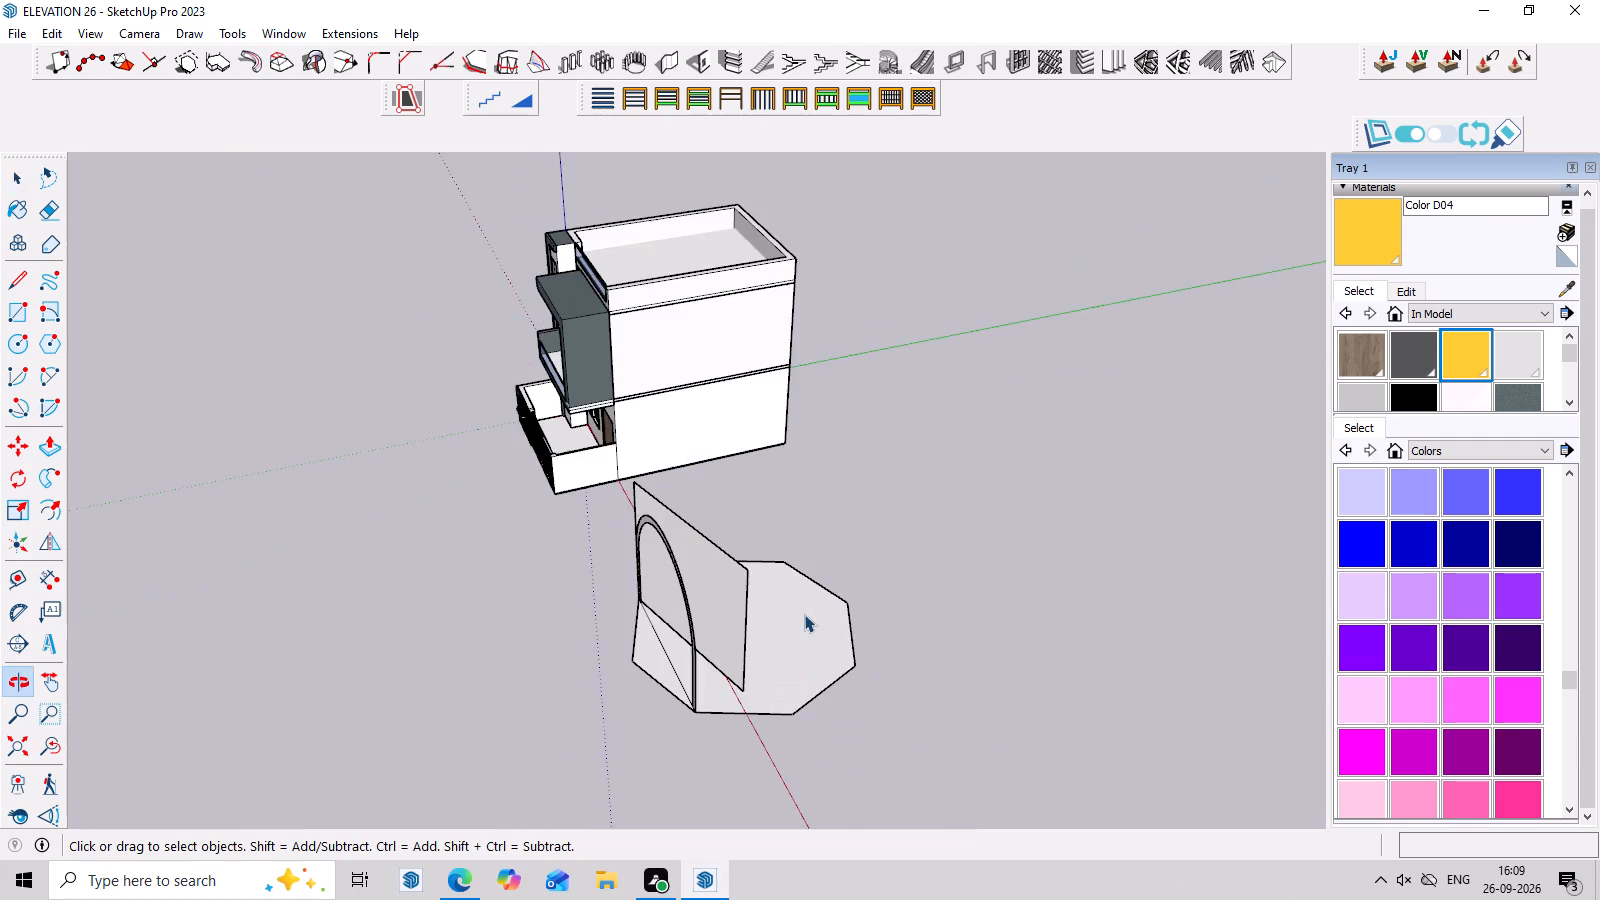
pyautogui.scroll(2, 804, 614)
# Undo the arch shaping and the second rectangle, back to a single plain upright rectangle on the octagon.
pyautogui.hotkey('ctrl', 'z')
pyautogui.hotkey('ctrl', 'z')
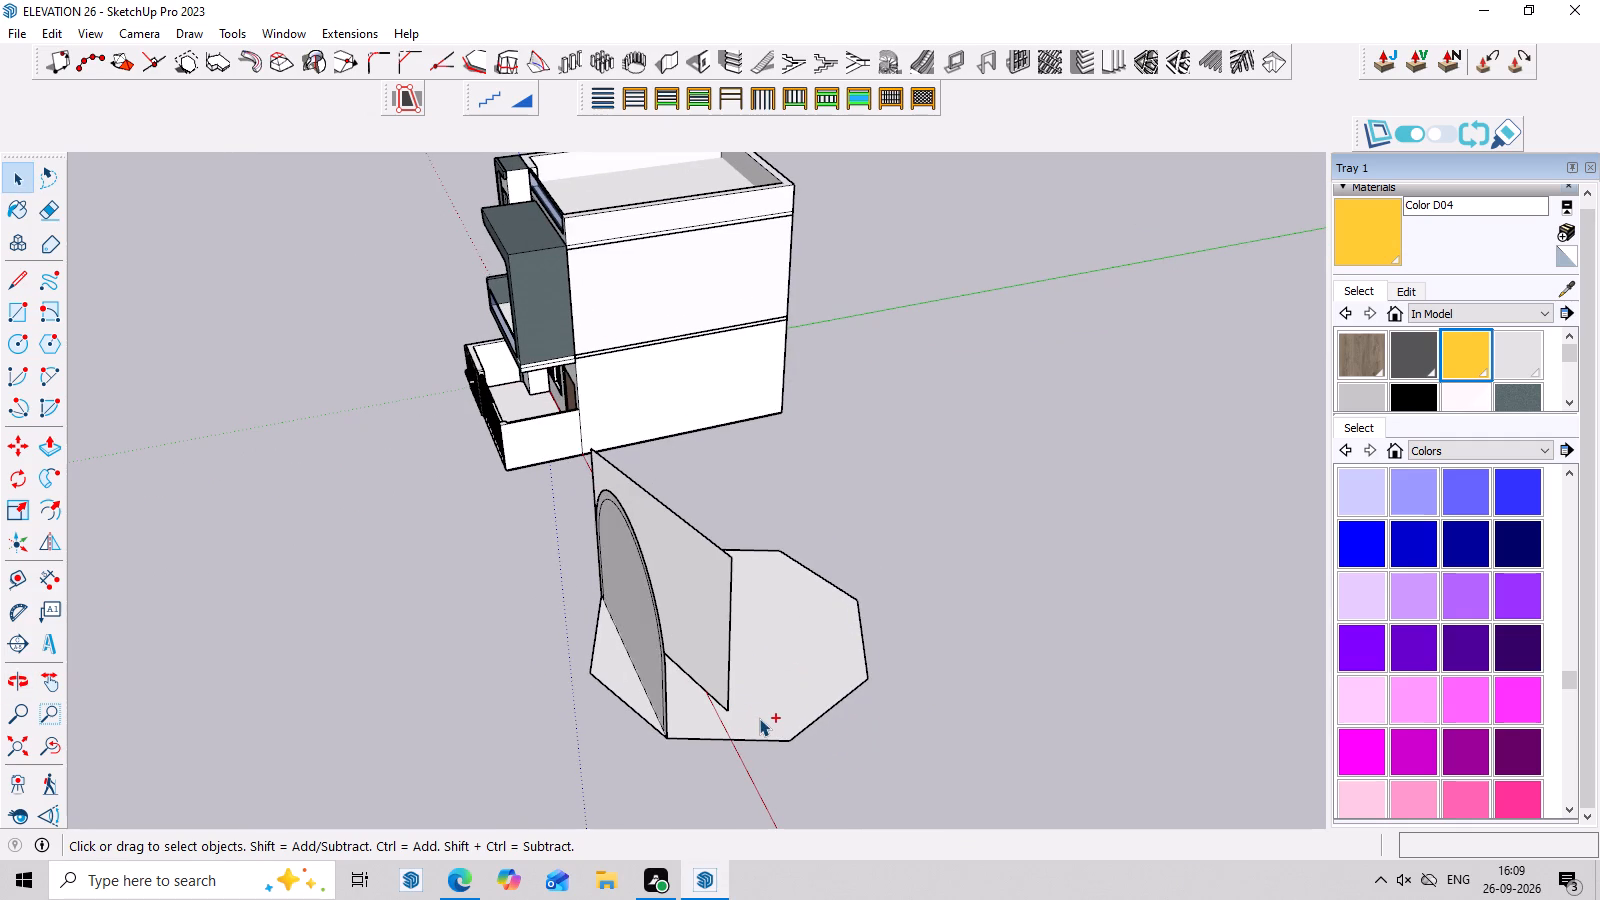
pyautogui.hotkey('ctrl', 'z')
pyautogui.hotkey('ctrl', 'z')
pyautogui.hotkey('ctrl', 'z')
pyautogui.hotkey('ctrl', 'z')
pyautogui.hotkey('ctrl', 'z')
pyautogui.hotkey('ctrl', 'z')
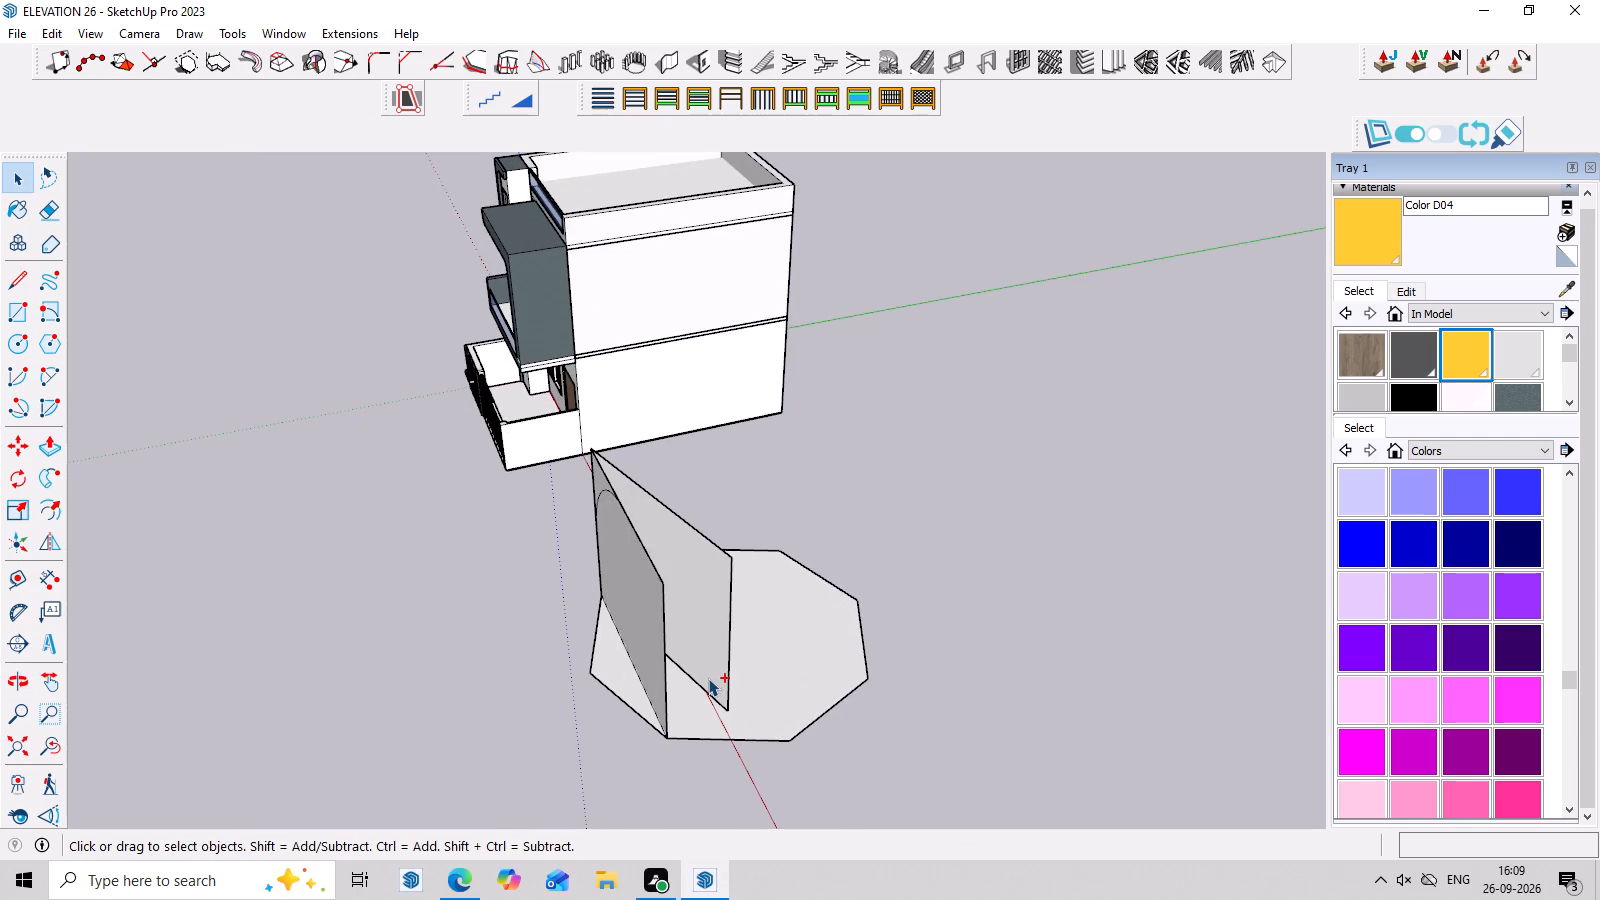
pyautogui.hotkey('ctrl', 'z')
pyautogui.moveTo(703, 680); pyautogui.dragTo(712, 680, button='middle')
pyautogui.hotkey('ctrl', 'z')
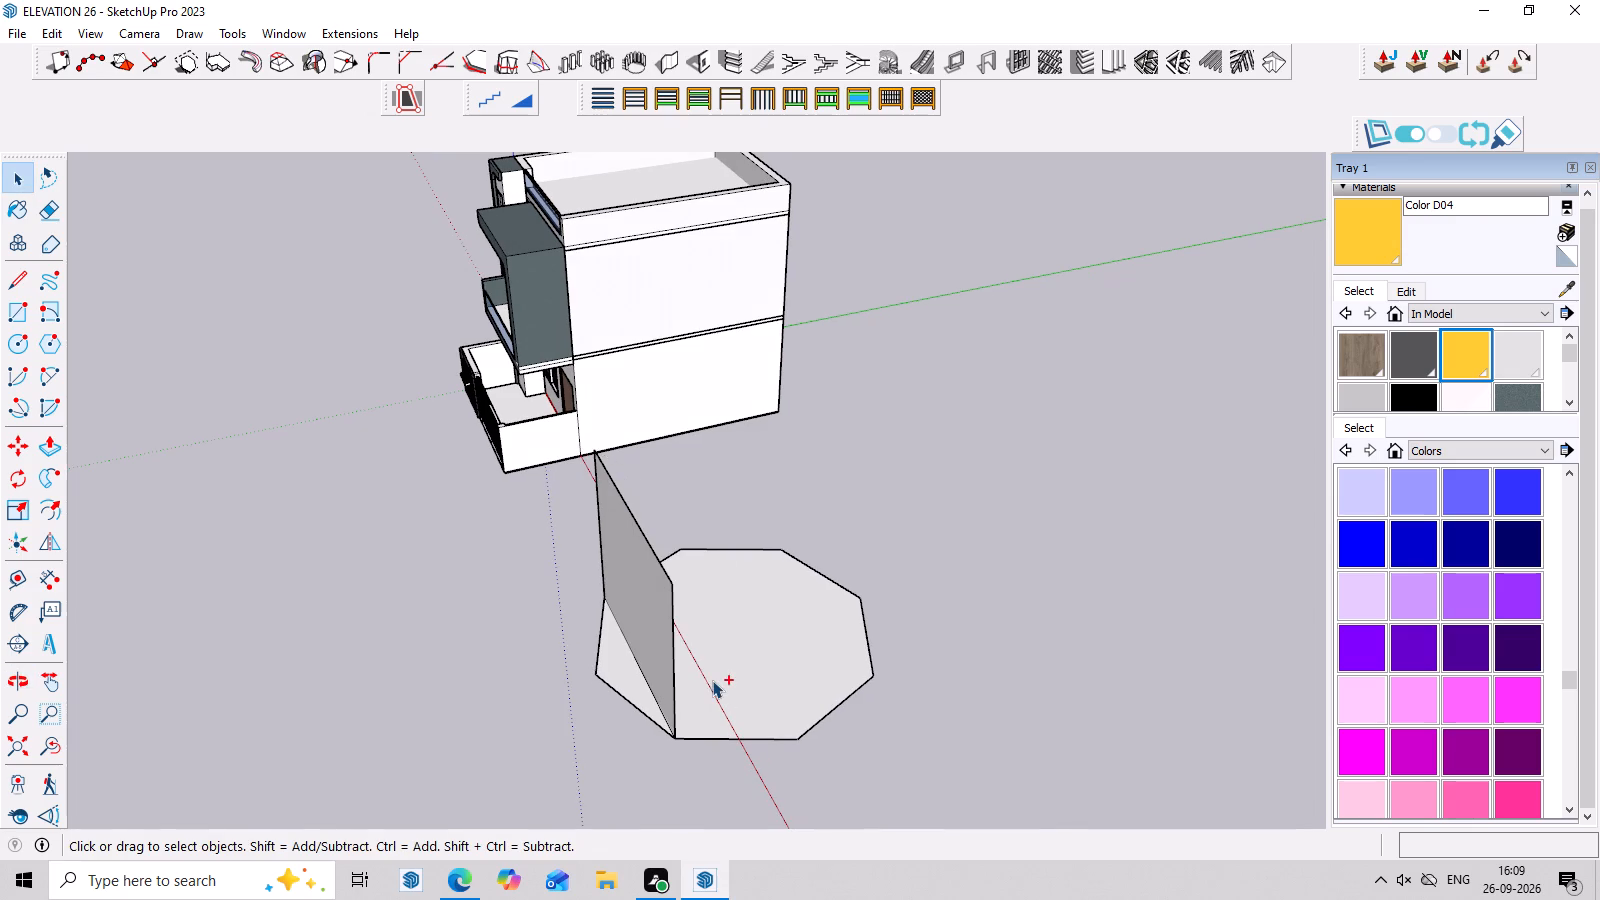
# Make a rotated copy of the upright rectangle, about 22.5 degrees around its lower corner nearest the house, towards the octagon's adjacent vertex.
pyautogui.moveTo(615, 699); pyautogui.dragTo(888, 576, button='middle')
pyautogui.press('space')
pyautogui.doubleClick(870, 520)
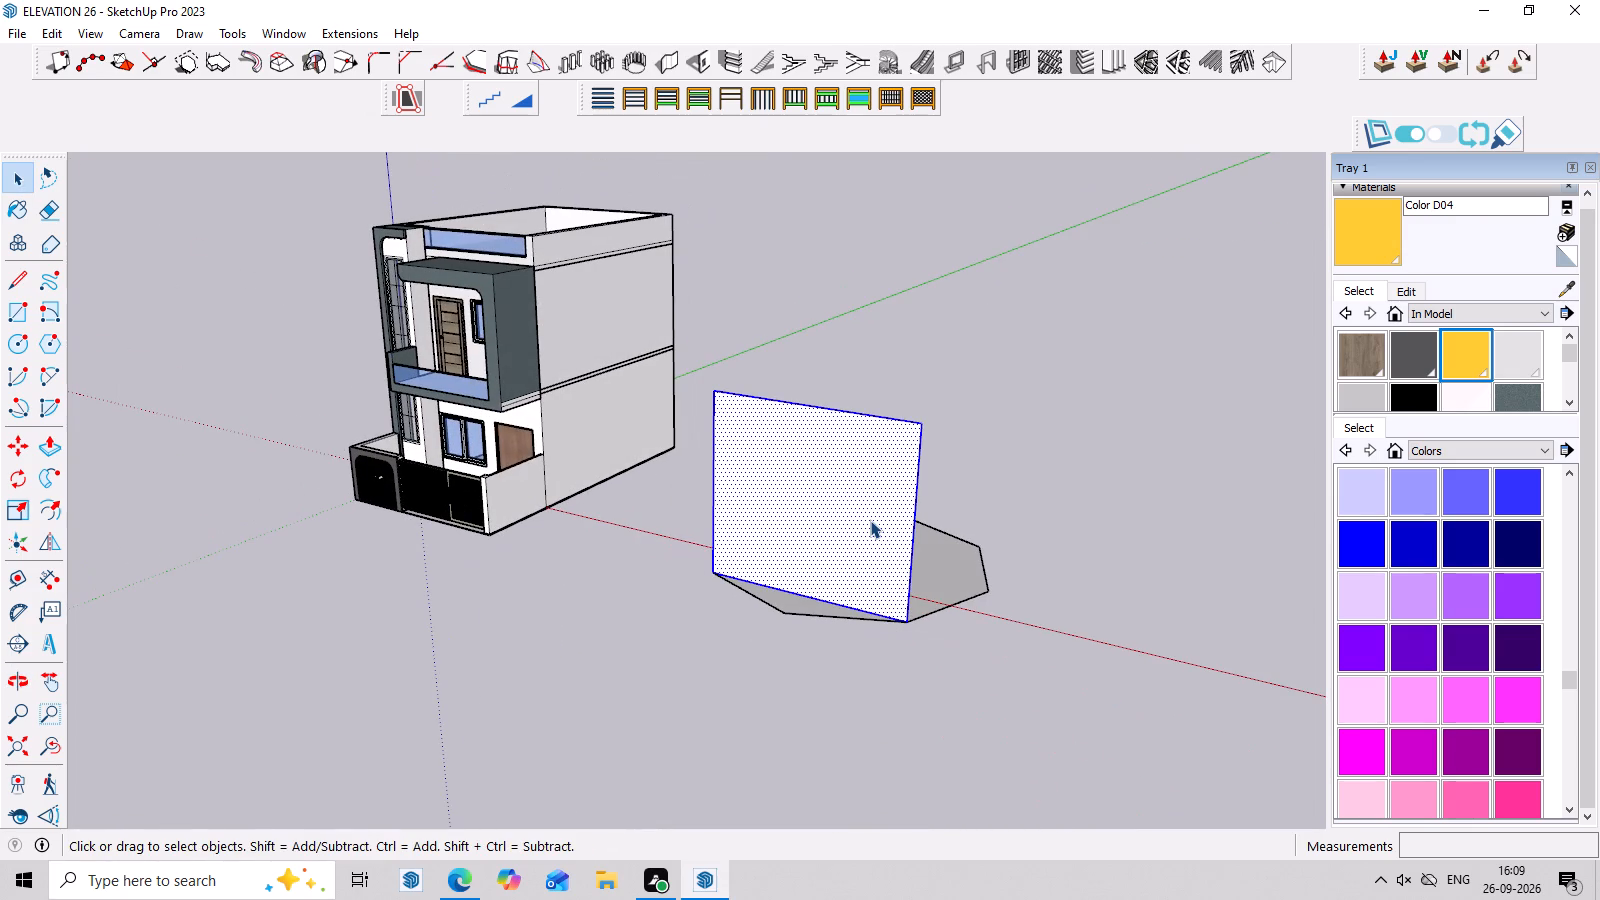
pyautogui.press('q')
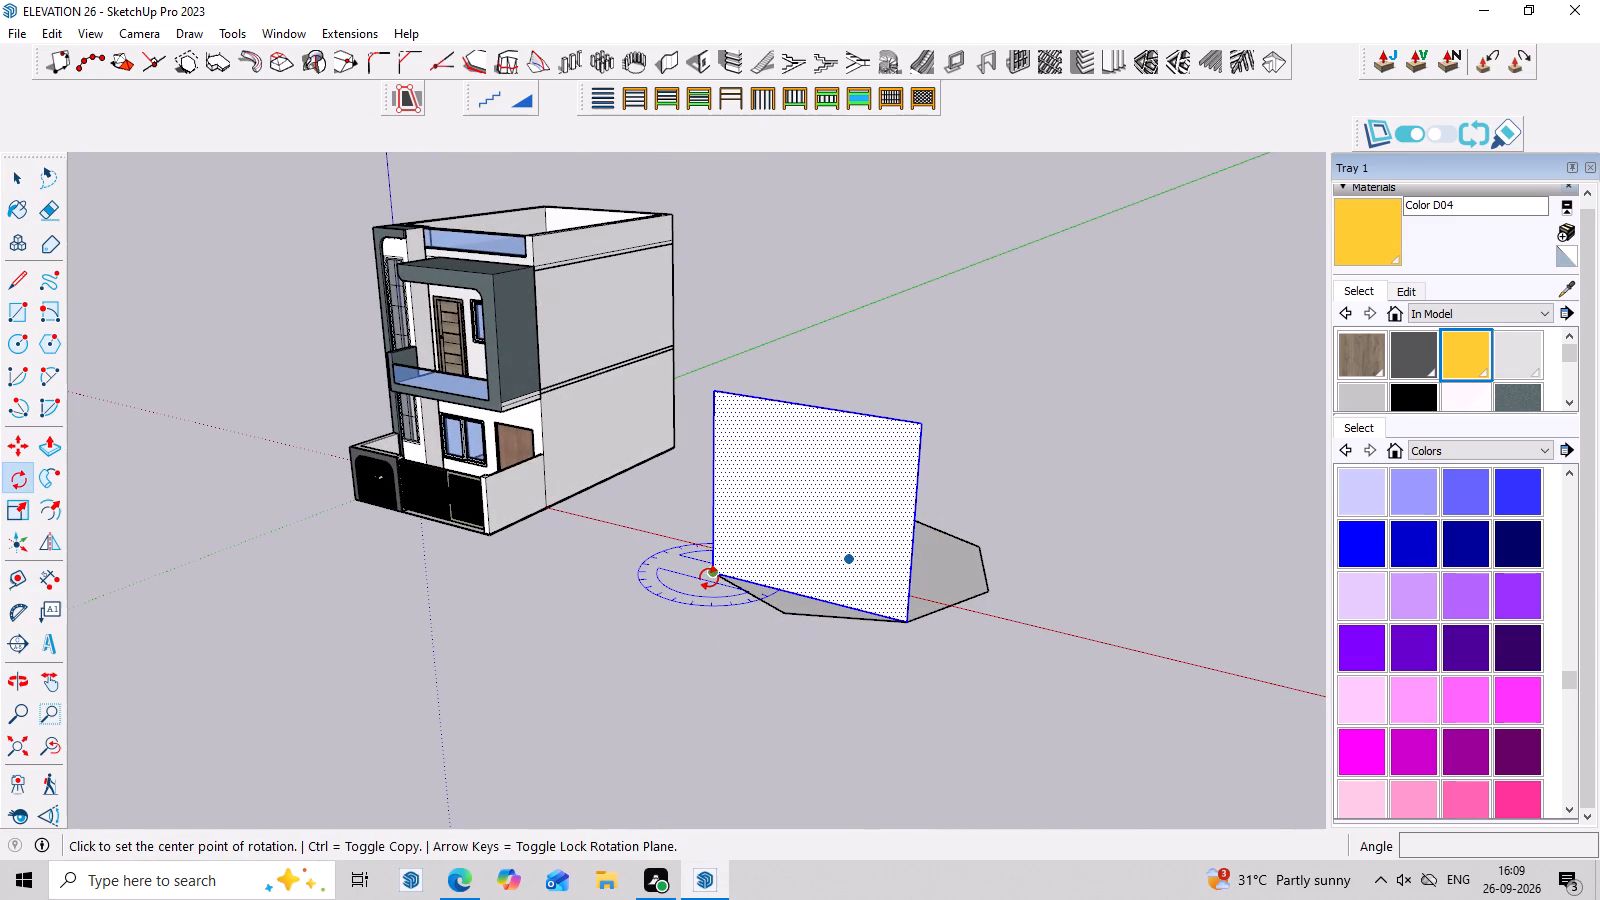
pyautogui.click(710, 575)
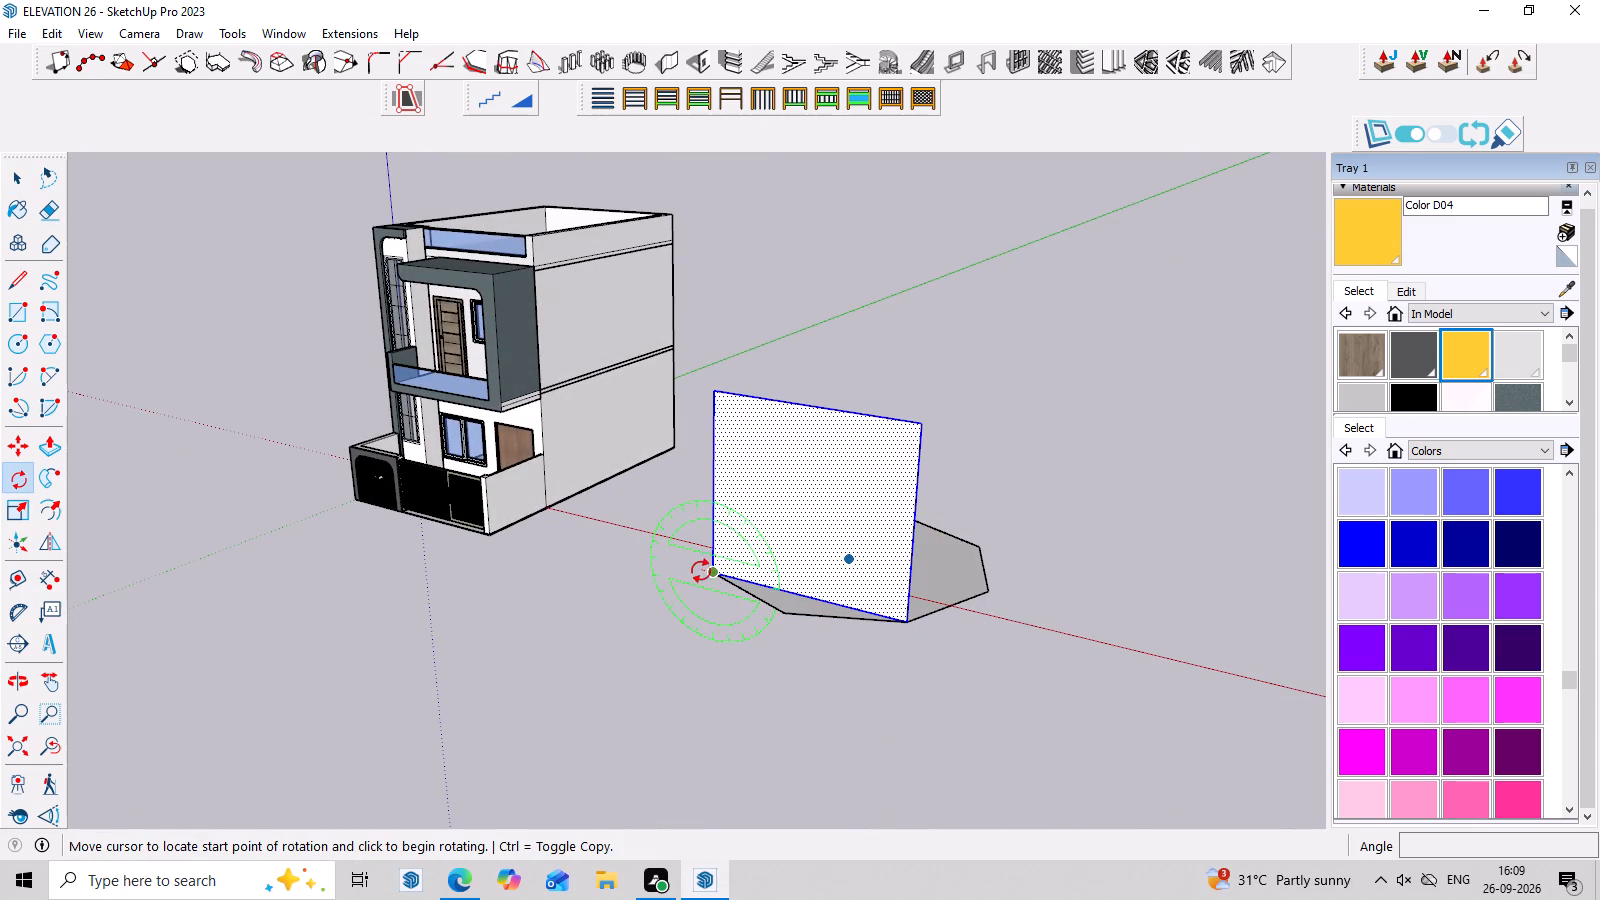
pyautogui.scroll(3, 702, 571)
pyautogui.moveTo(729, 634); pyautogui.dragTo(746, 693, button='middle')
pyautogui.scroll(3, 746, 650)
pyautogui.moveTo(709, 602); pyautogui.dragTo(716, 651, button='middle')
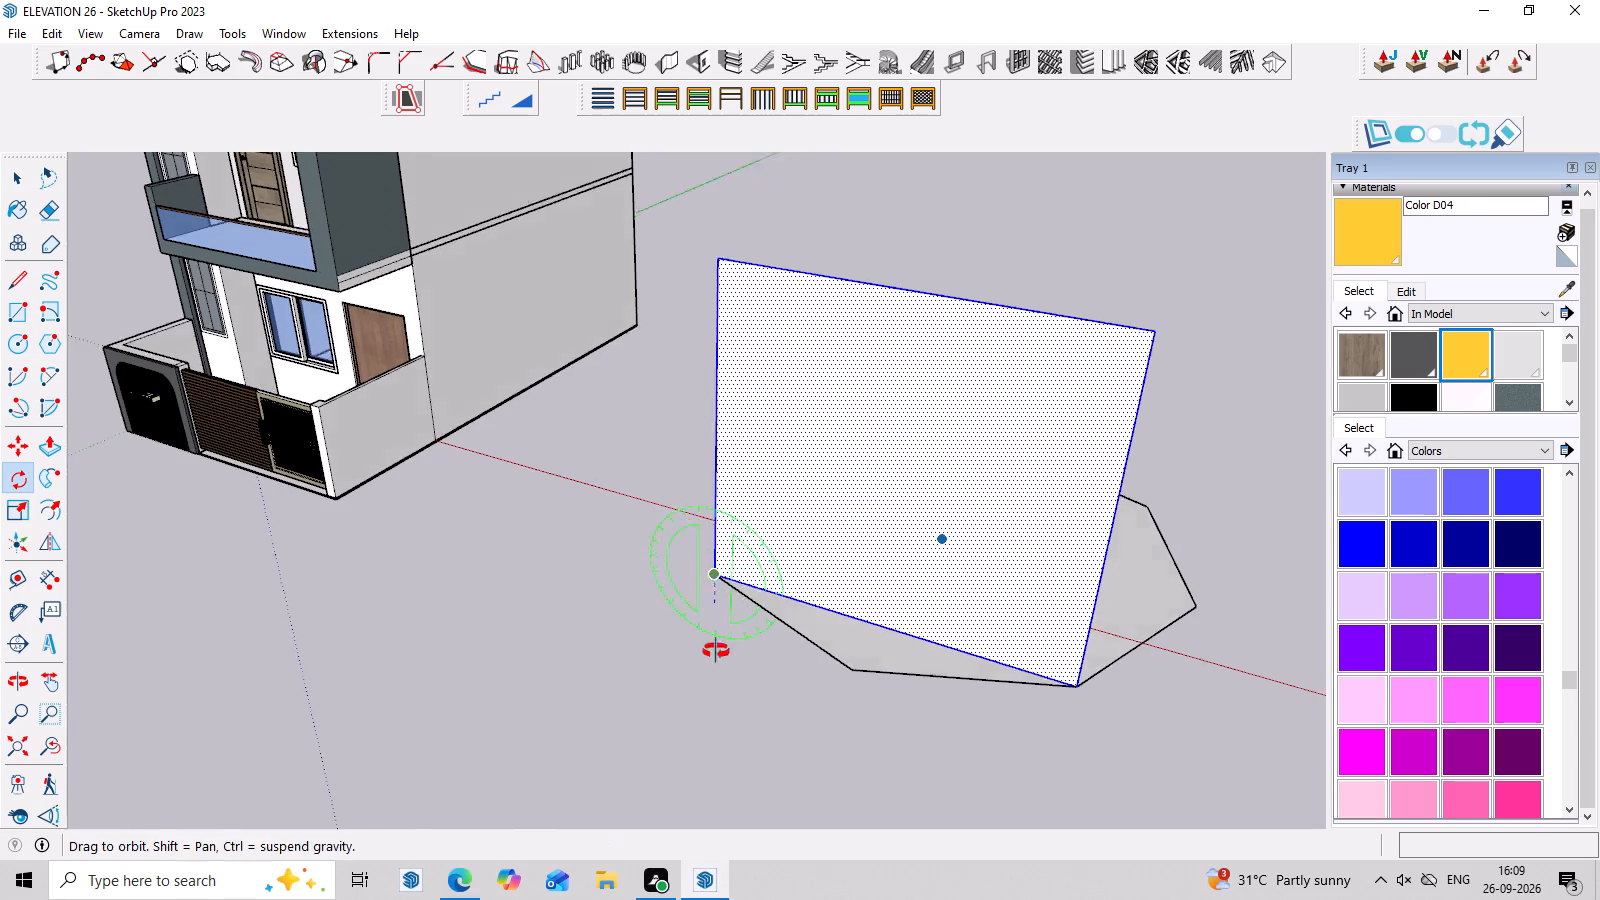
pyautogui.moveTo(716, 651); pyautogui.dragTo(723, 708, button='middle')
pyautogui.scroll(3, 724, 639)
pyautogui.press('Up')
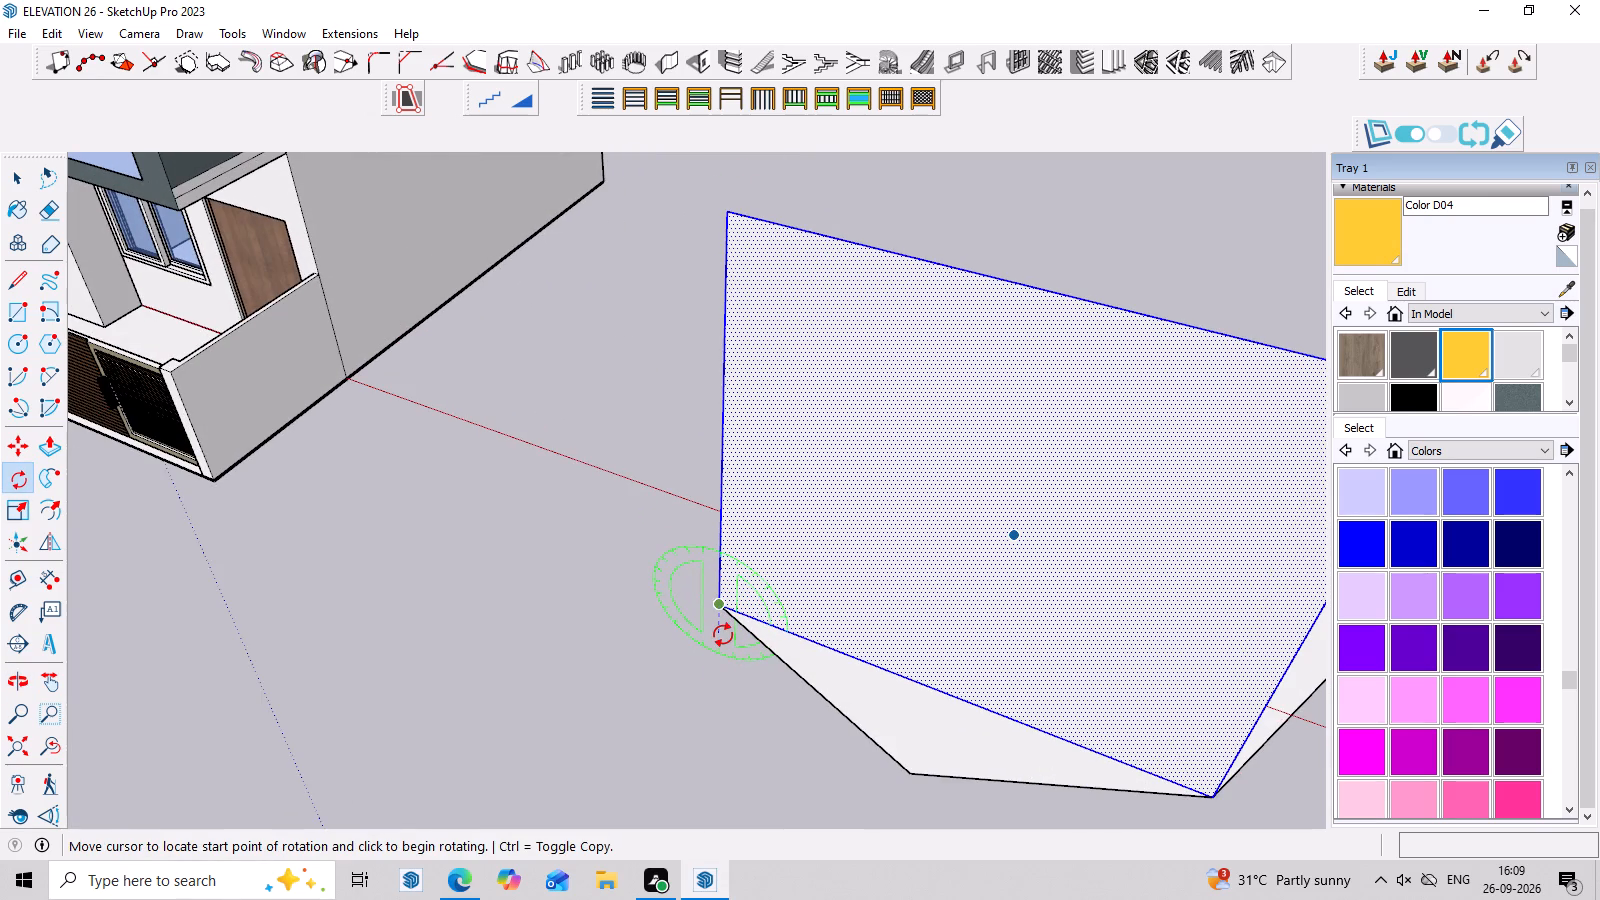
pyautogui.press('Left')
pyautogui.press('Escape')
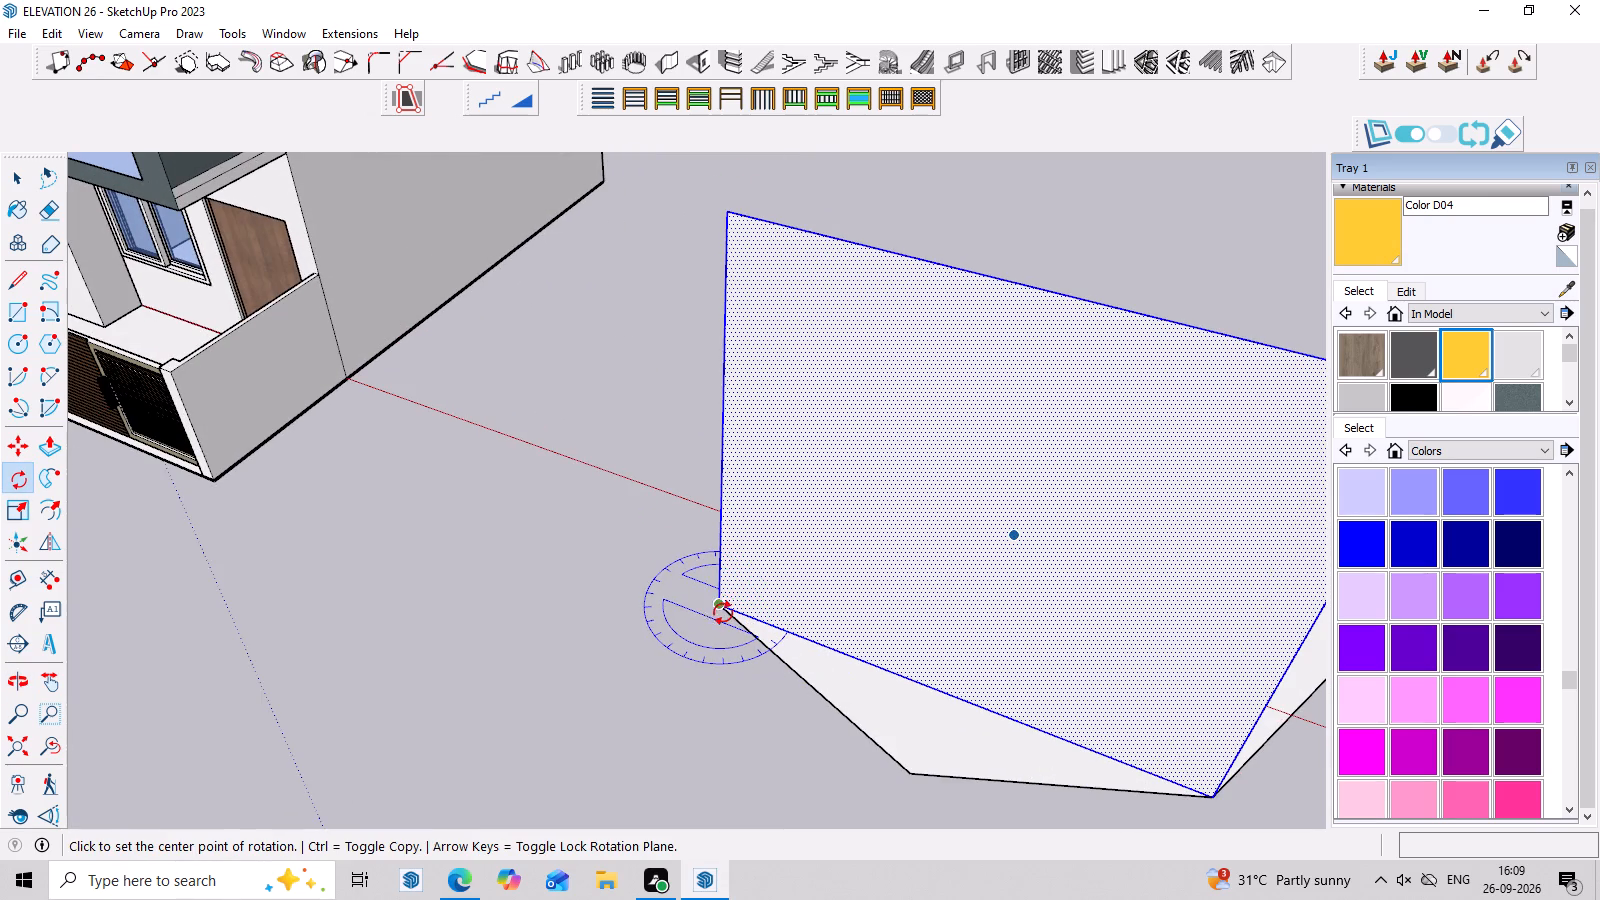
pyautogui.click(718, 602)
pyautogui.moveTo(1128, 771); pyautogui.dragTo(988, 665, button='middle')
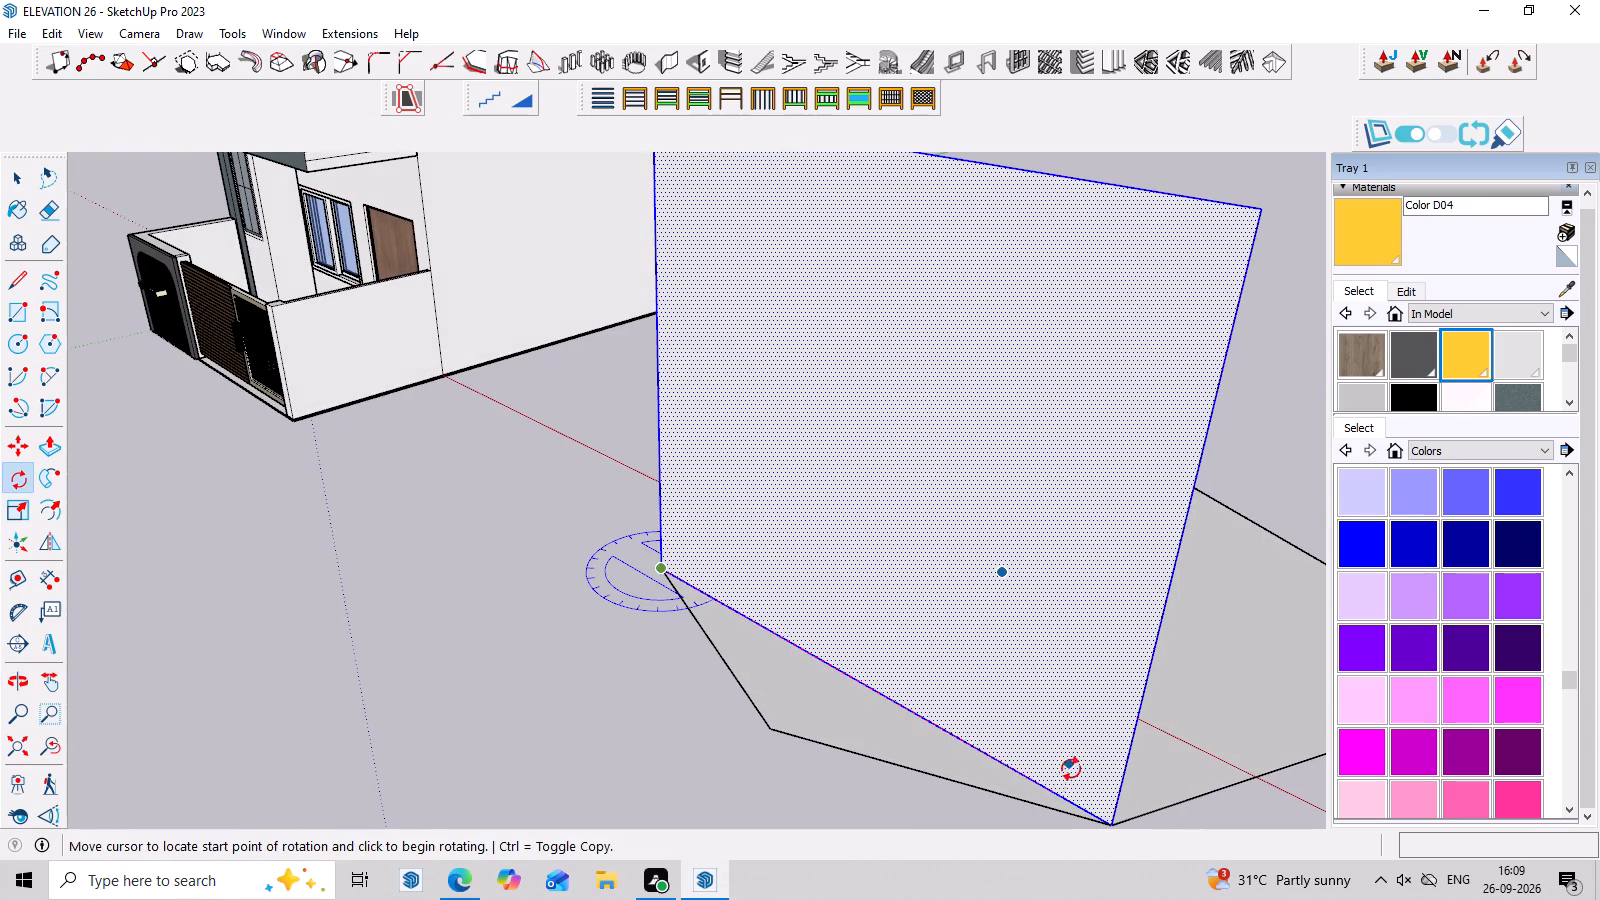
pyautogui.click(1107, 822)
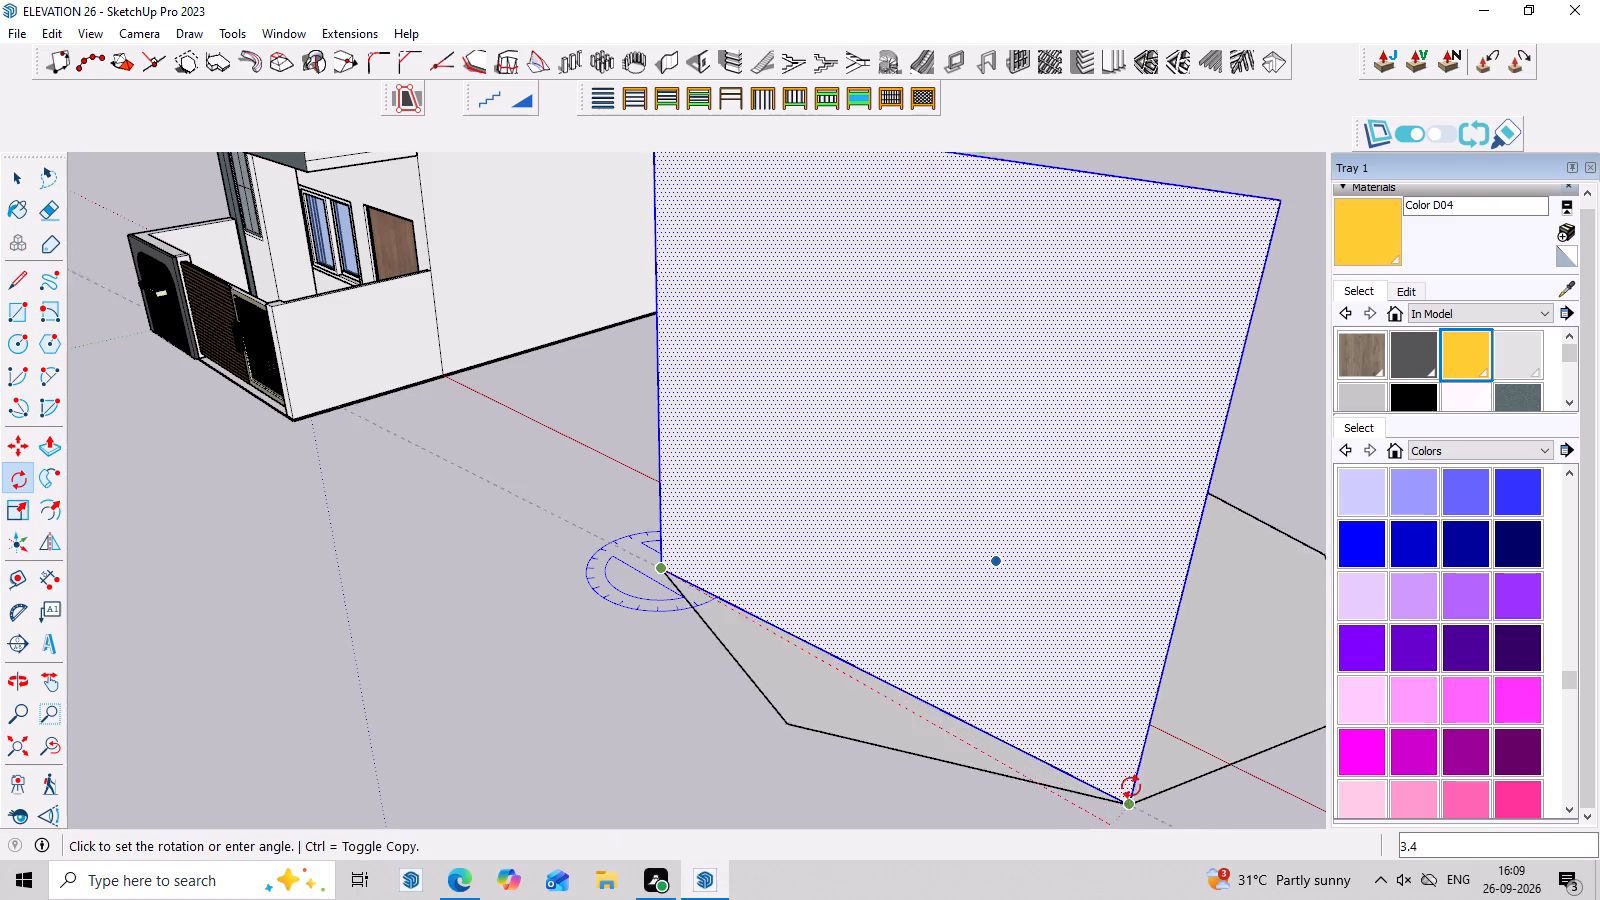
pyautogui.scroll(-3, 1142, 762)
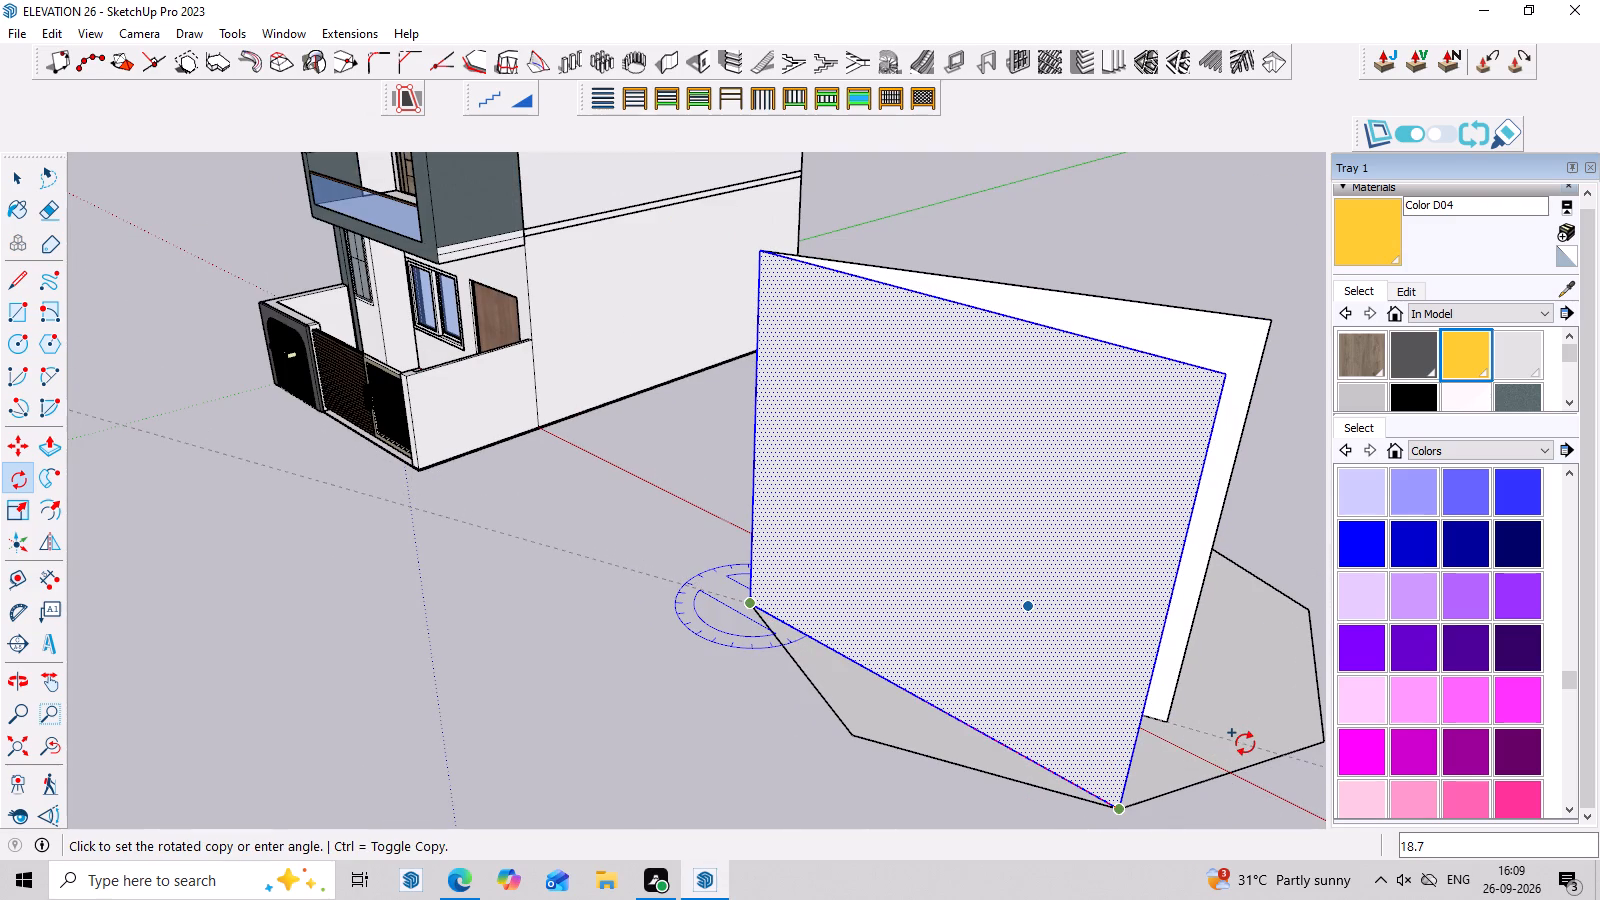
pyautogui.moveTo(1244, 744); pyautogui.dragTo(1073, 737, button='middle')
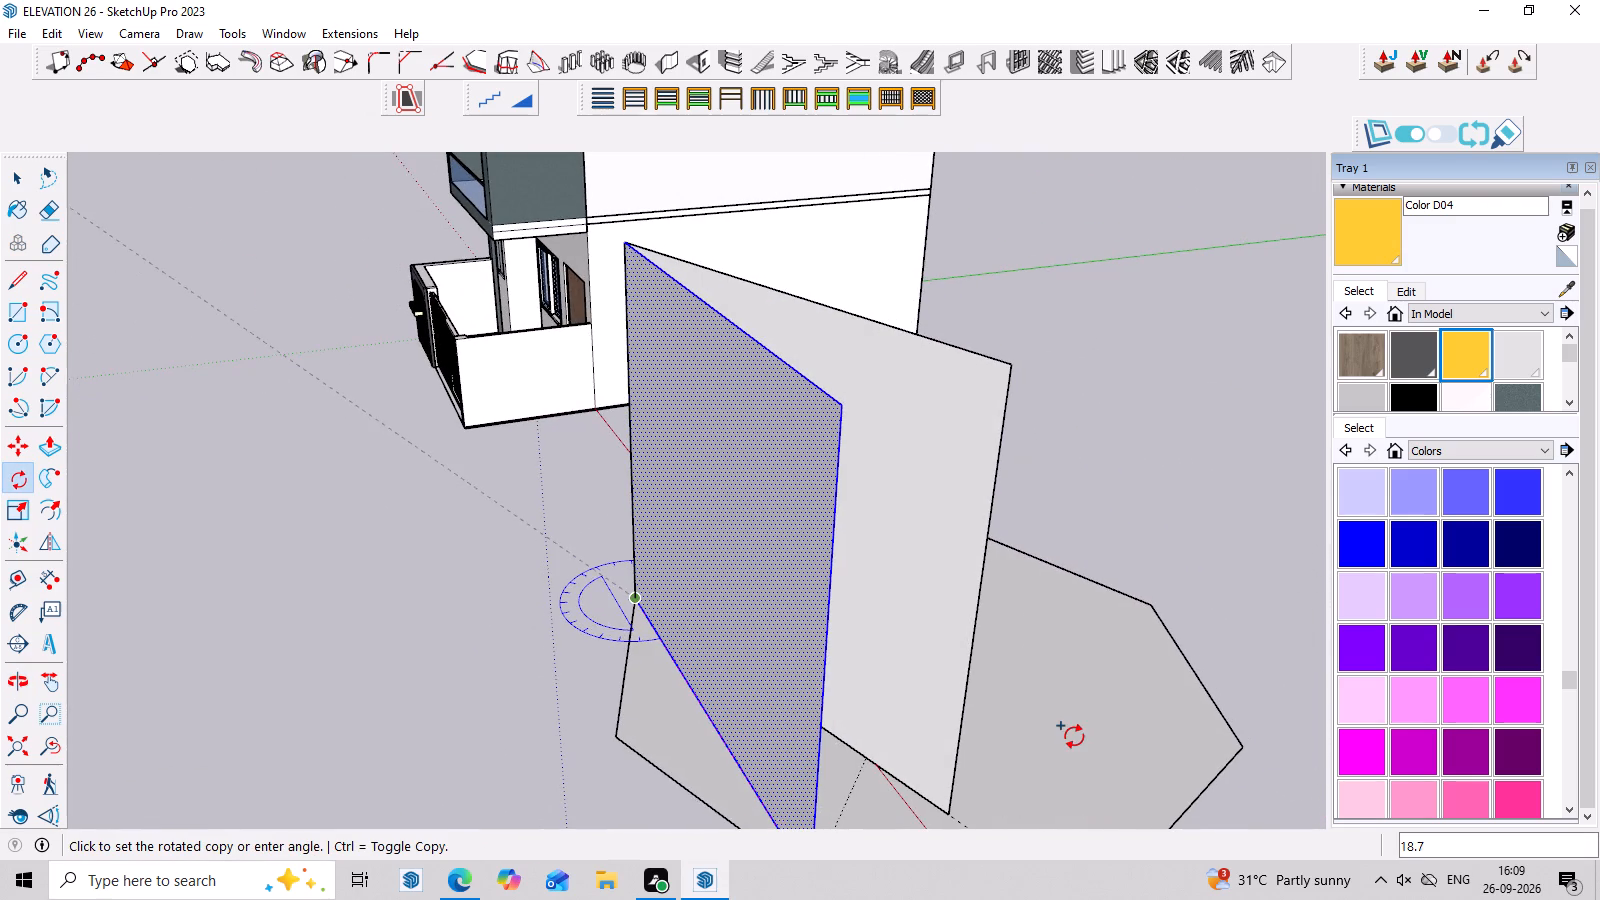
pyautogui.scroll(-6, 1073, 728)
pyautogui.scroll(-1, 1075, 571)
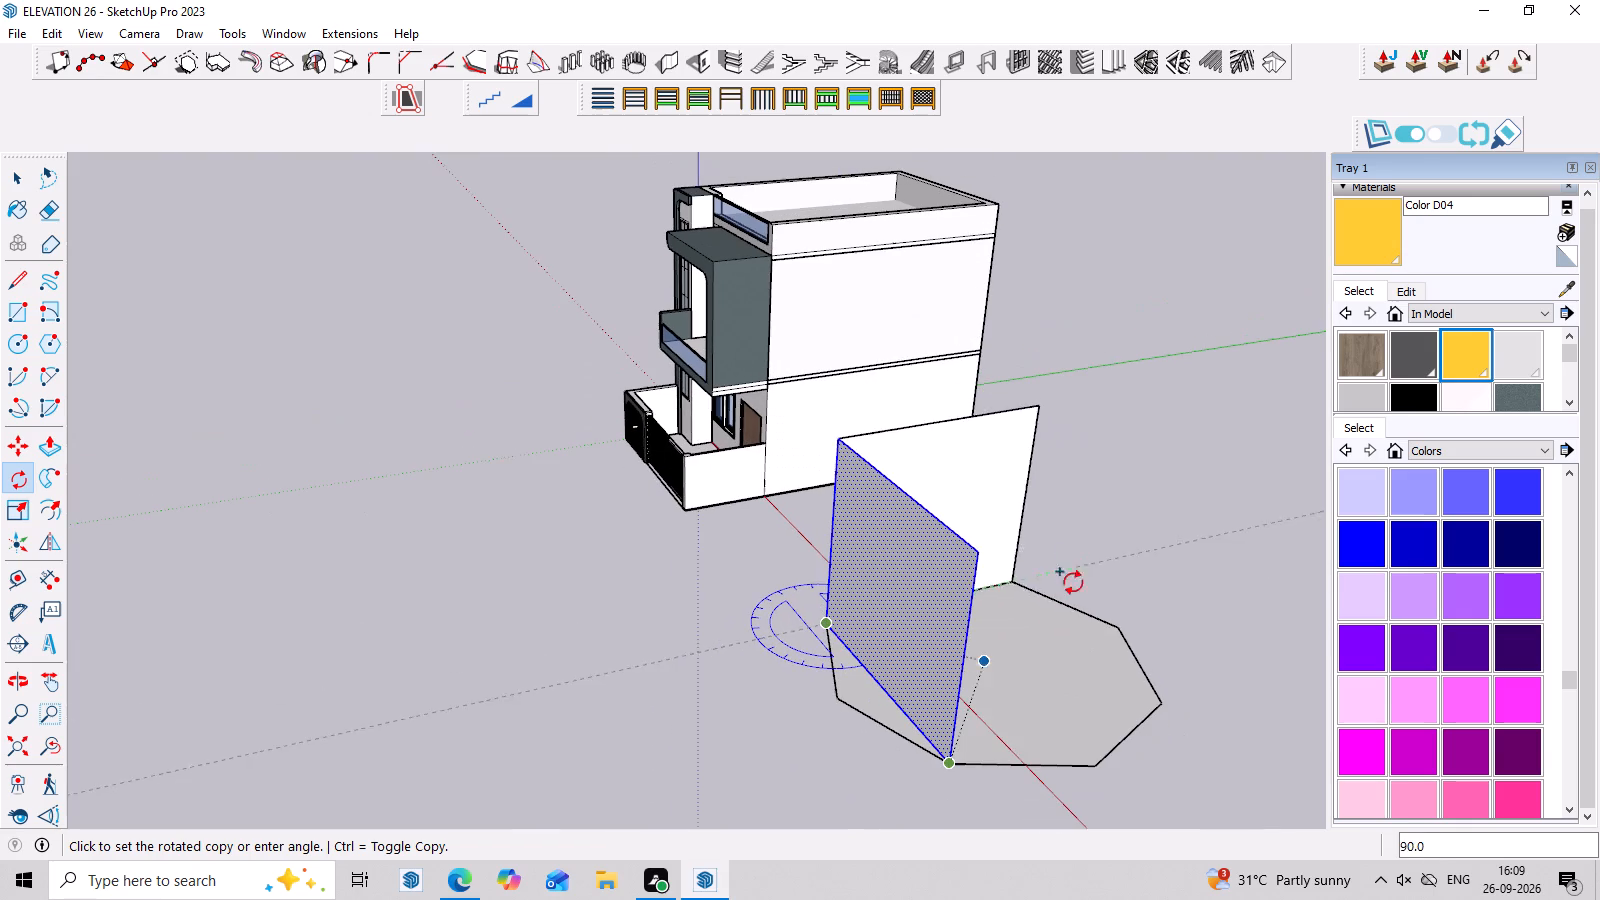
pyautogui.doubleClick(1102, 765)
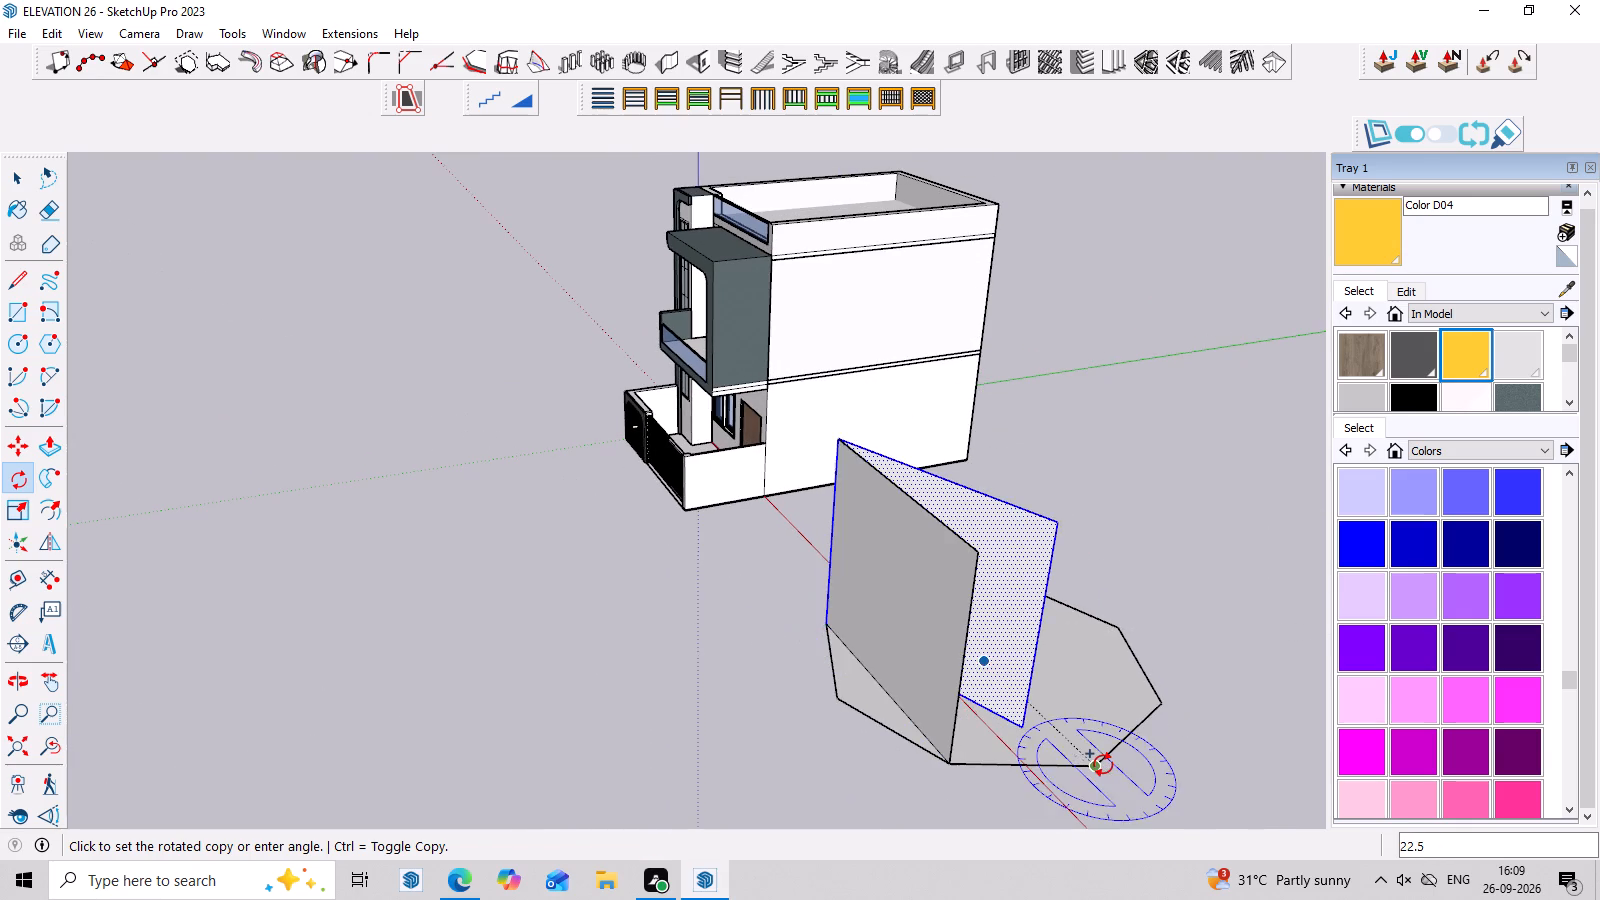
pyautogui.moveTo(1188, 732); pyautogui.dragTo(1209, 657, button='middle')
pyautogui.press('space')
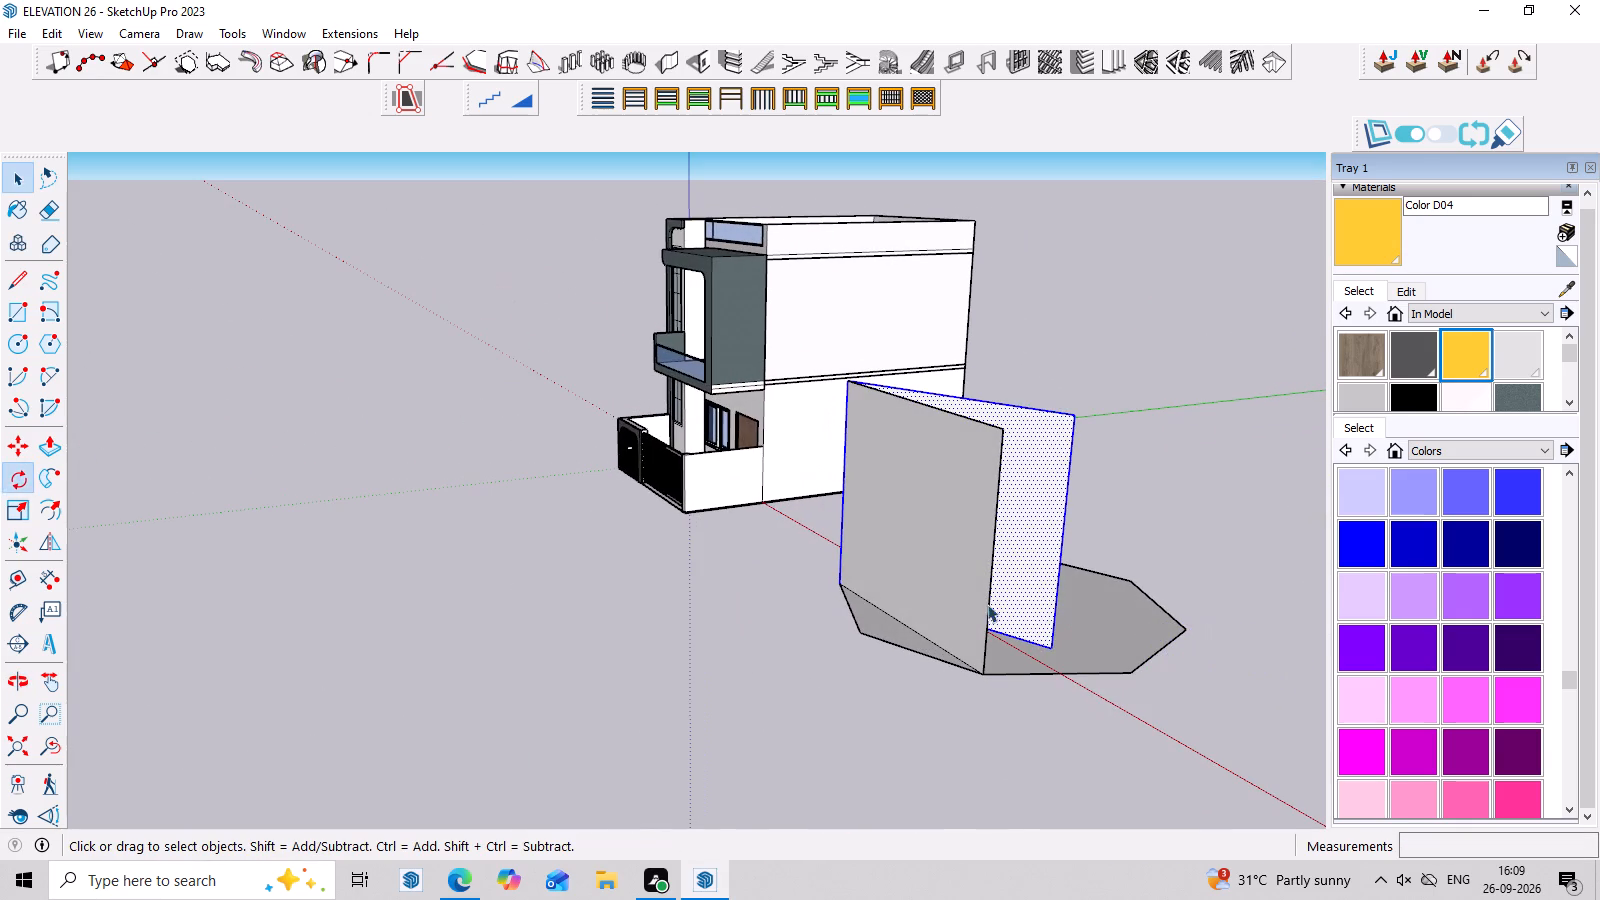
# Select the original upright rectangle's face and examine both rectangles on the octagon from the side and the front.
pyautogui.click(964, 541)
pyautogui.moveTo(875, 740); pyautogui.dragTo(1318, 832, button='middle')
pyautogui.scroll(6, 1161, 531)
pyautogui.moveTo(1141, 450); pyautogui.dragTo(1138, 454, button='middle')
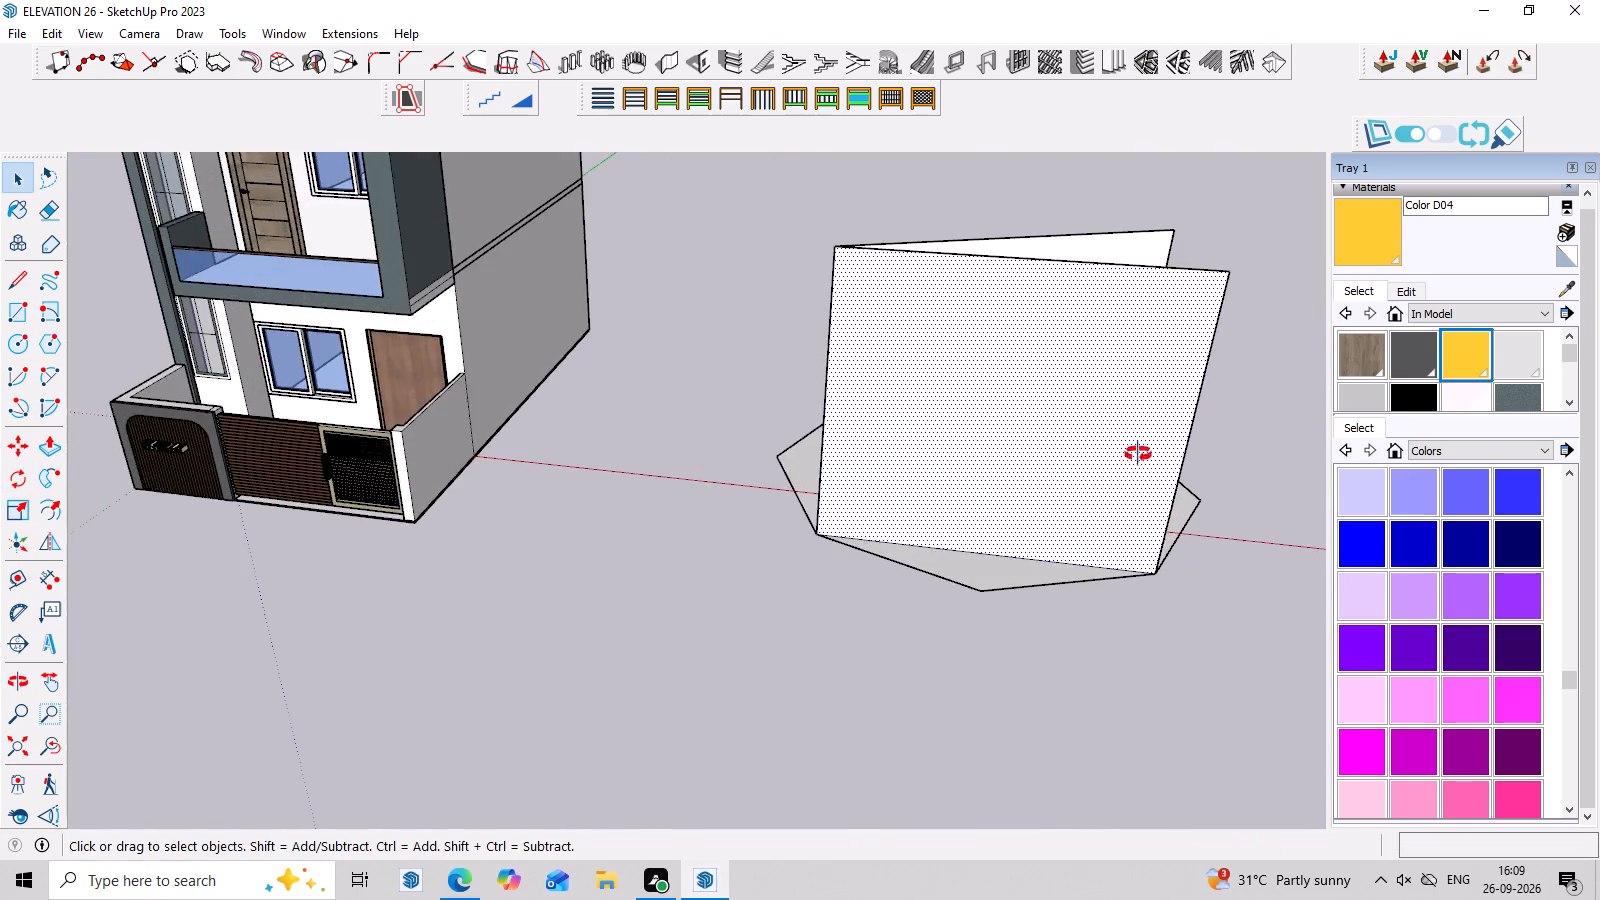
pyautogui.moveTo(1138, 454); pyautogui.dragTo(691, 578, button='middle')
pyautogui.scroll(3, 819, 657)
pyautogui.moveTo(868, 692); pyautogui.dragTo(740, 515, button='middle')
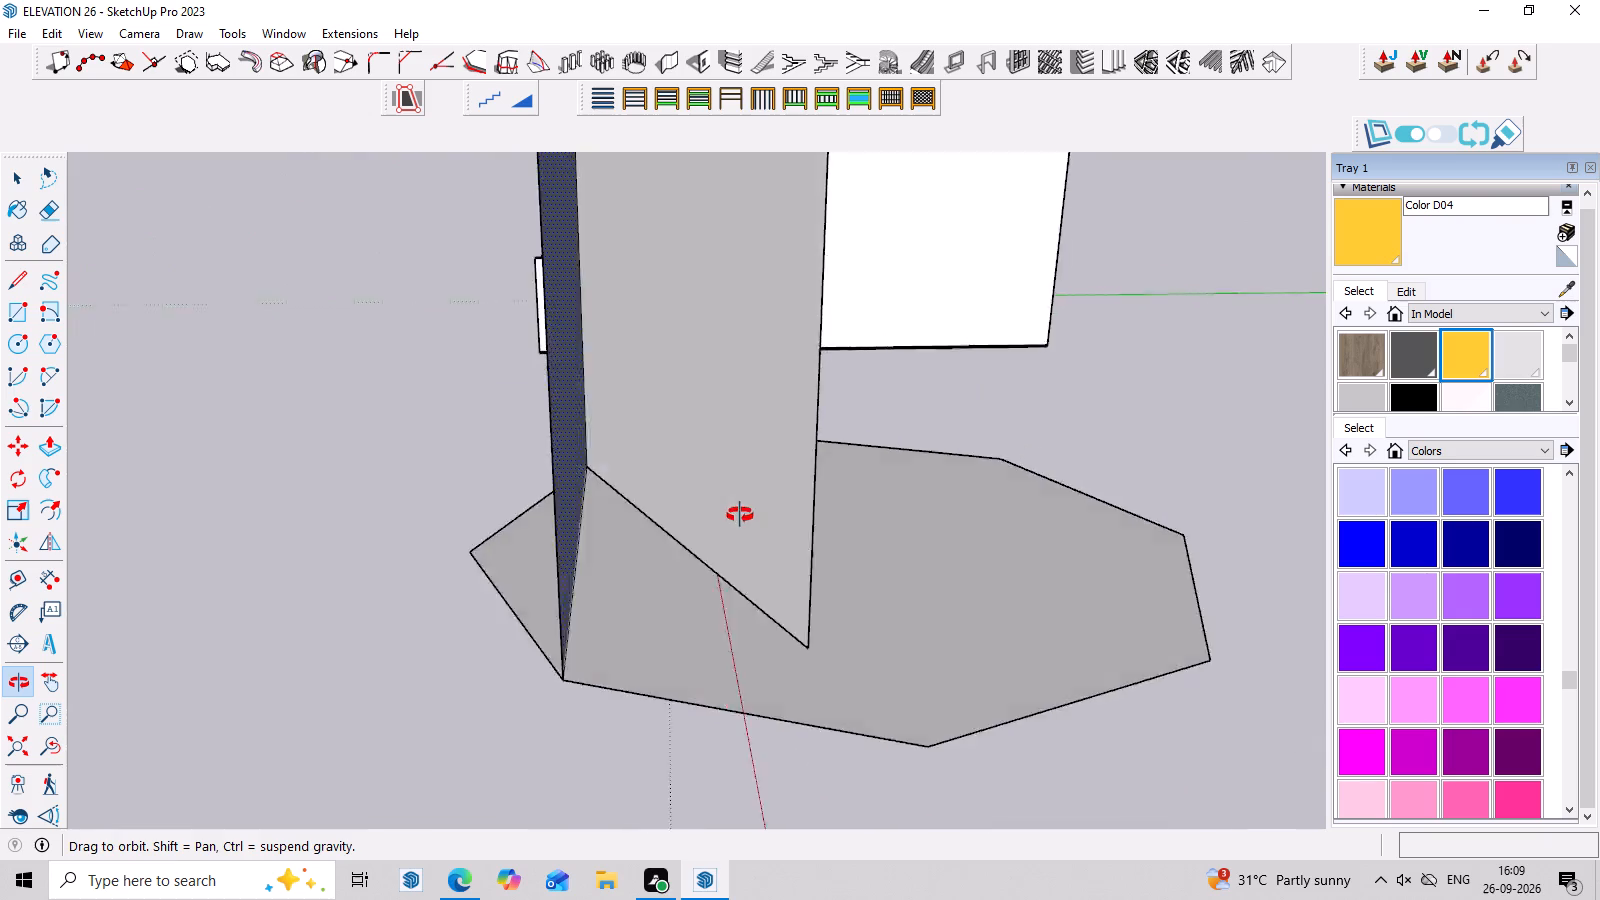
pyautogui.moveTo(740, 515); pyautogui.dragTo(1134, 612, button='middle')
pyautogui.scroll(3, 1101, 499)
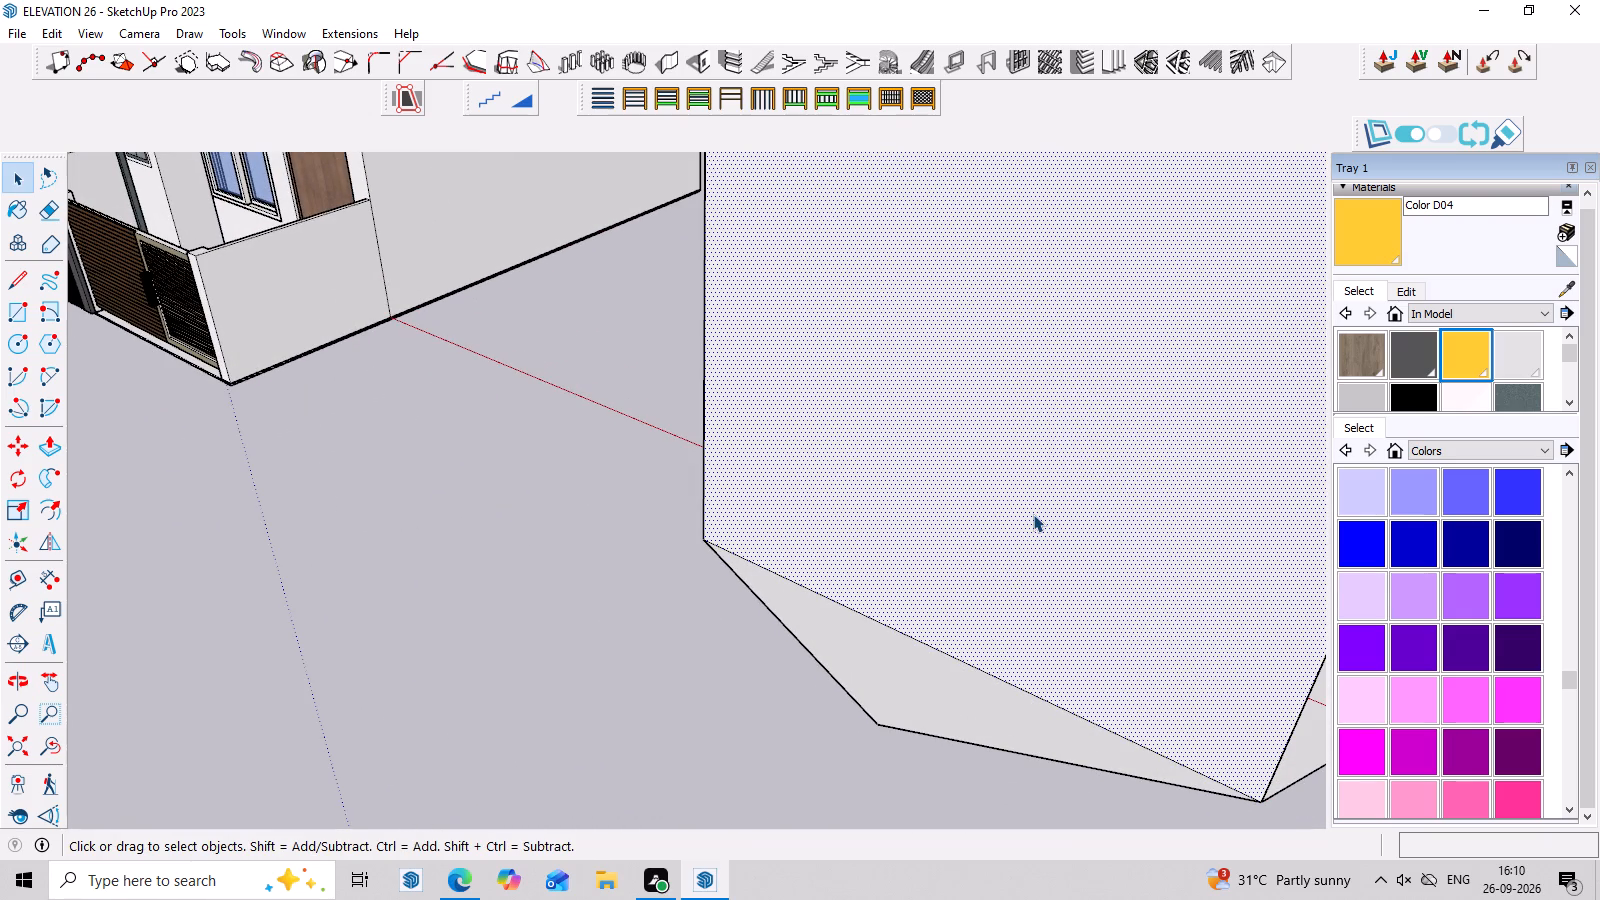
pyautogui.scroll(-8, 855, 495)
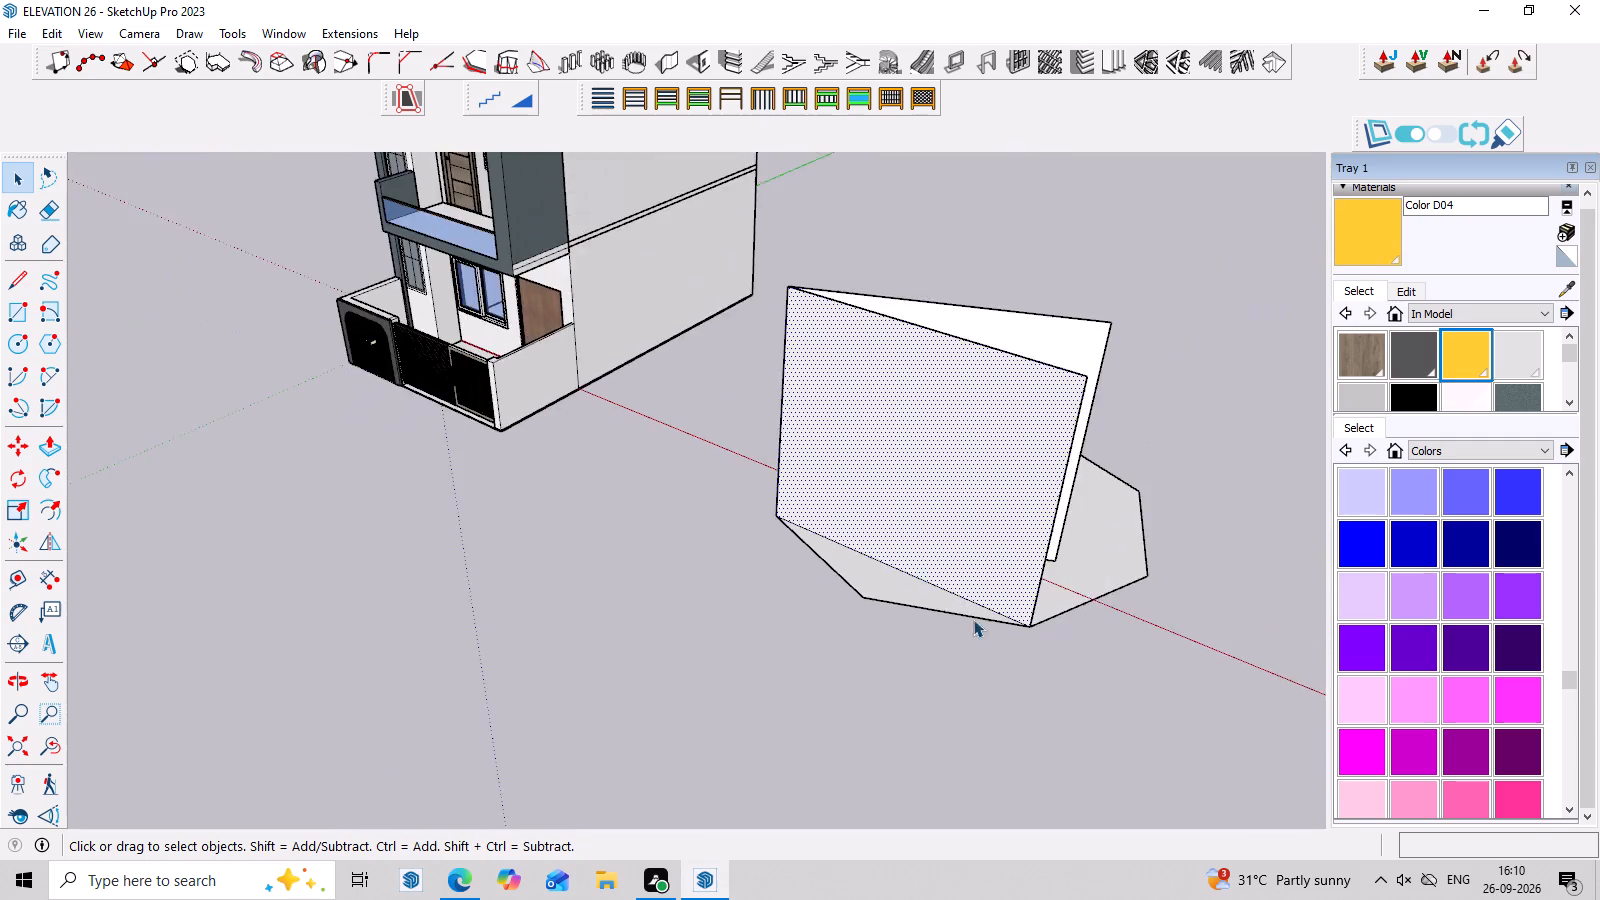
pyautogui.moveTo(1040, 645); pyautogui.dragTo(1134, 502, button='middle')
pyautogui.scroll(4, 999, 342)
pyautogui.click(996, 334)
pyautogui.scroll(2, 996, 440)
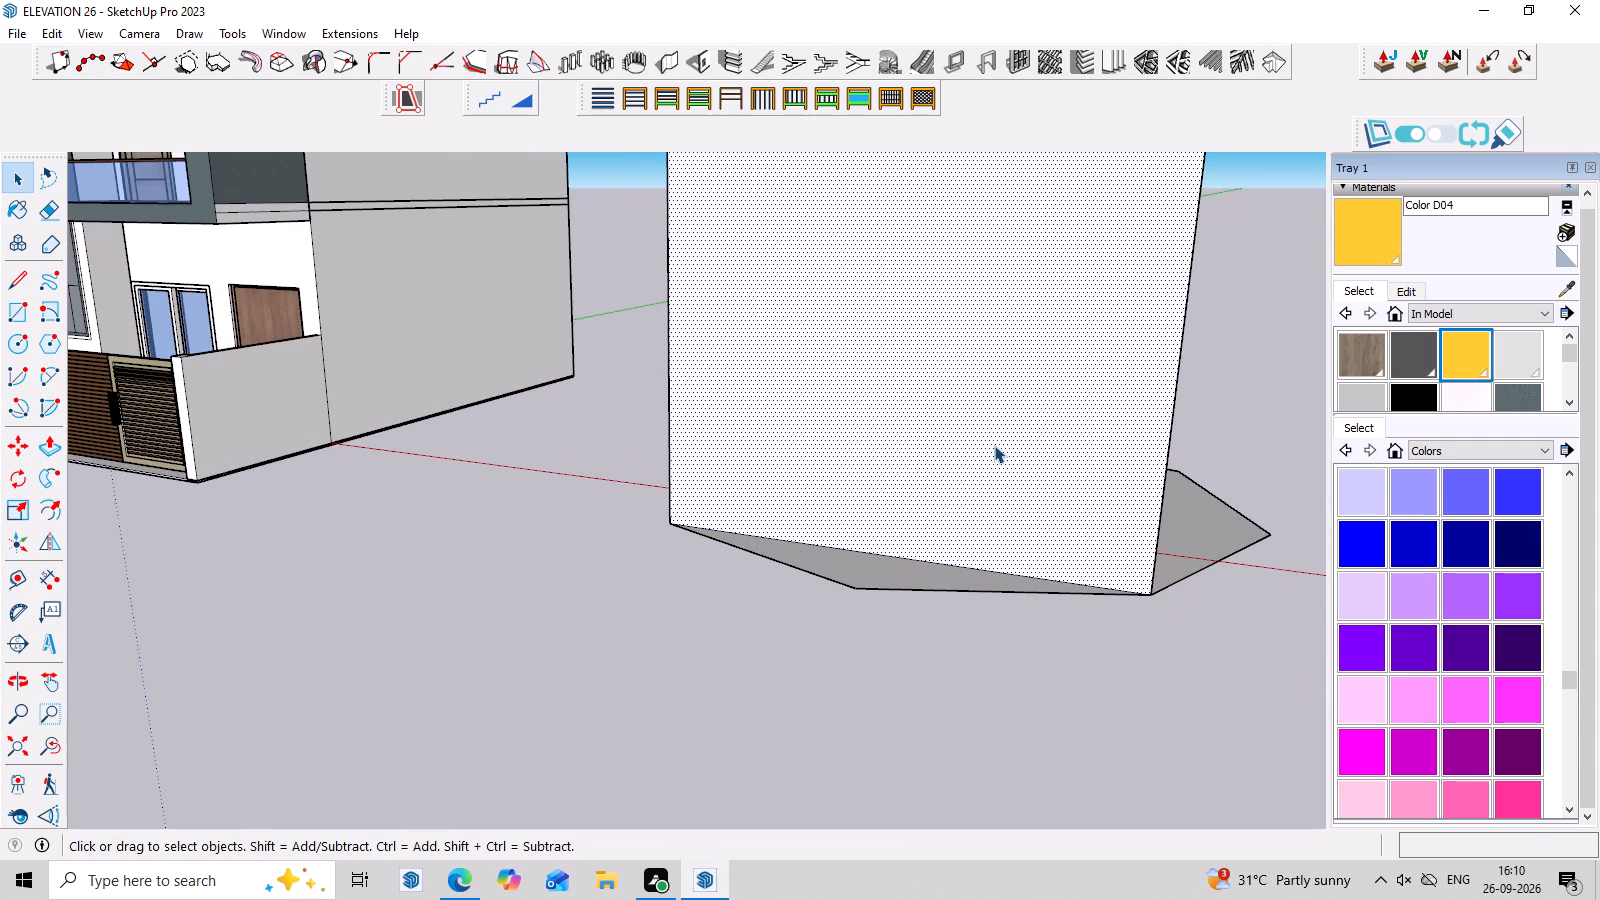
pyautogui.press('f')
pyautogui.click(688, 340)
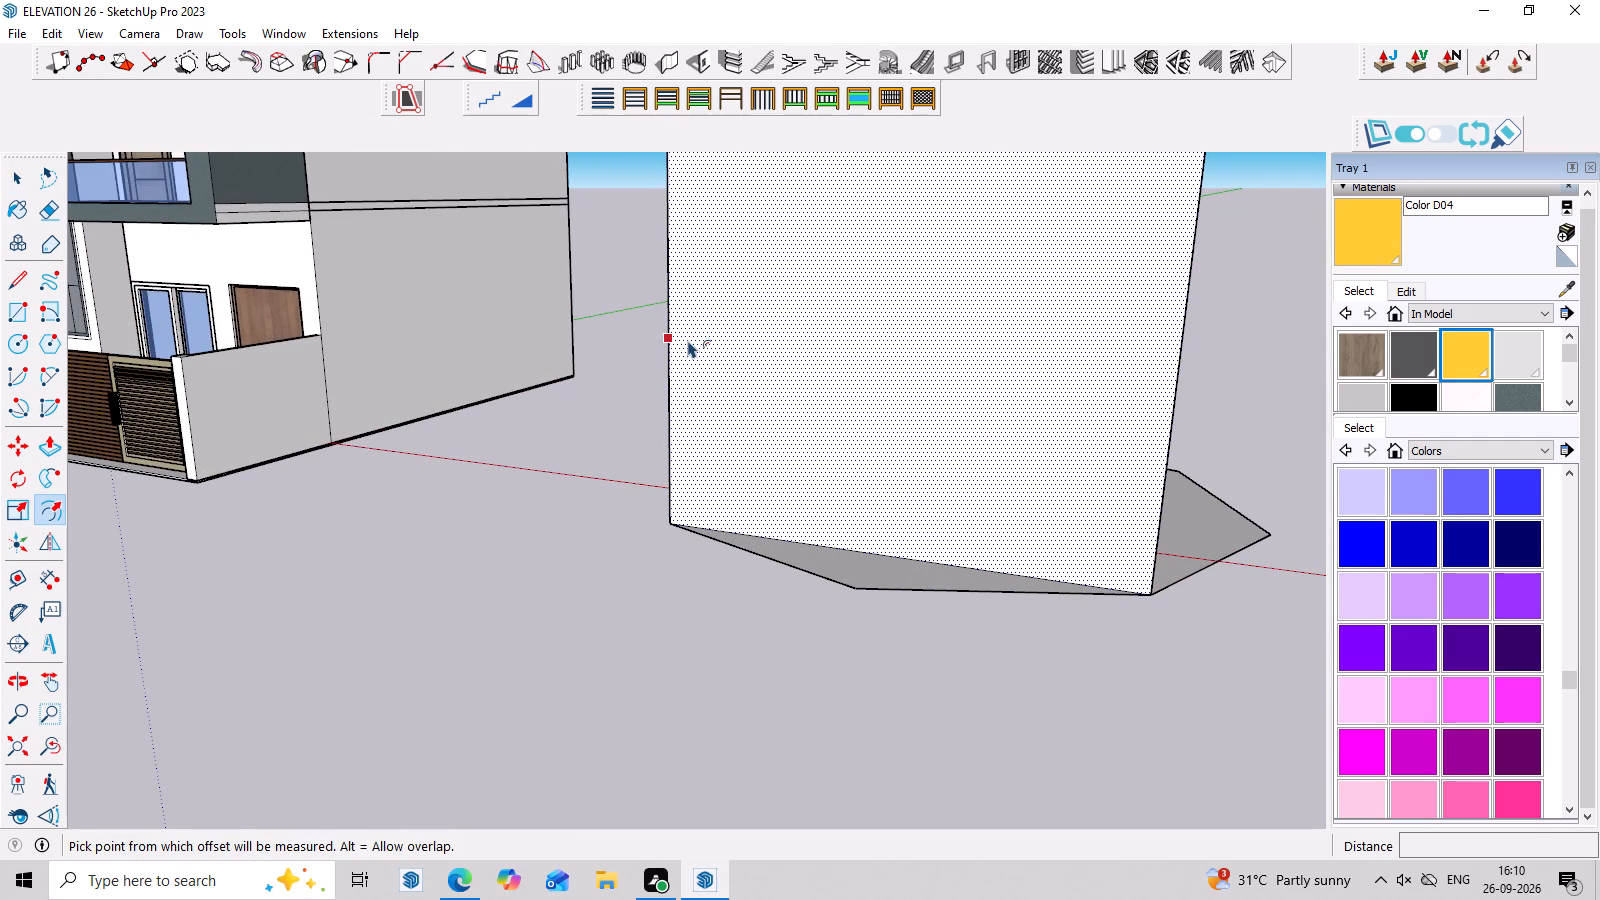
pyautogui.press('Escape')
# Draw an arc with a bulge of about 2' 3" on the front rectangle, from the top edge's middle to the side edge nearest the house.
pyautogui.scroll(-2, 720, 399)
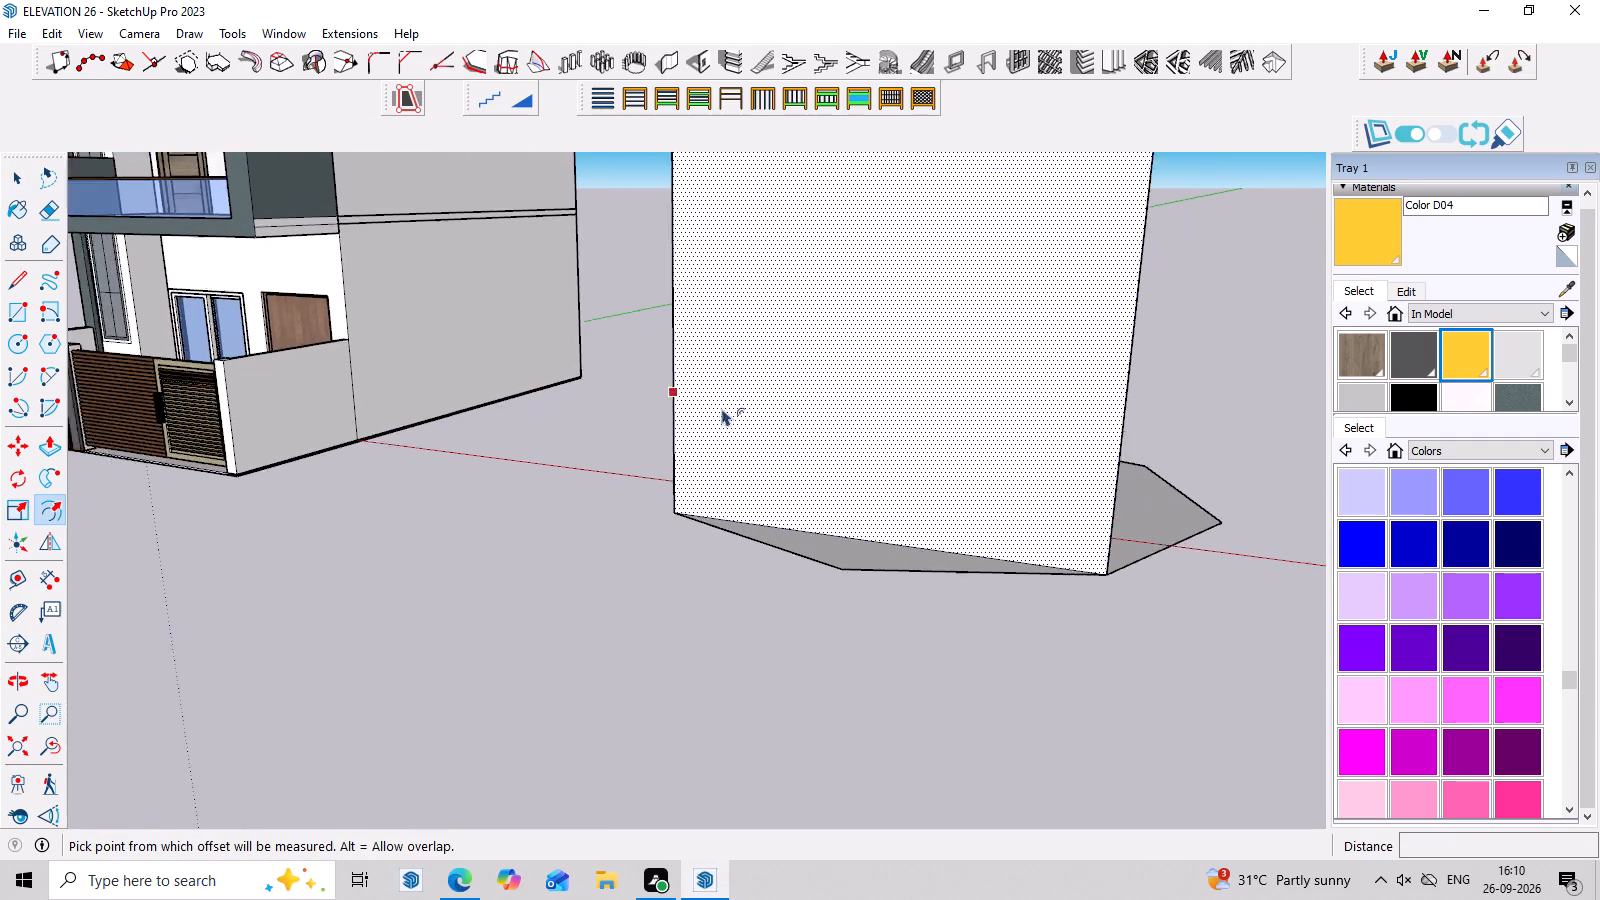
pyautogui.scroll(-4, 722, 408)
pyautogui.scroll(-3, 803, 394)
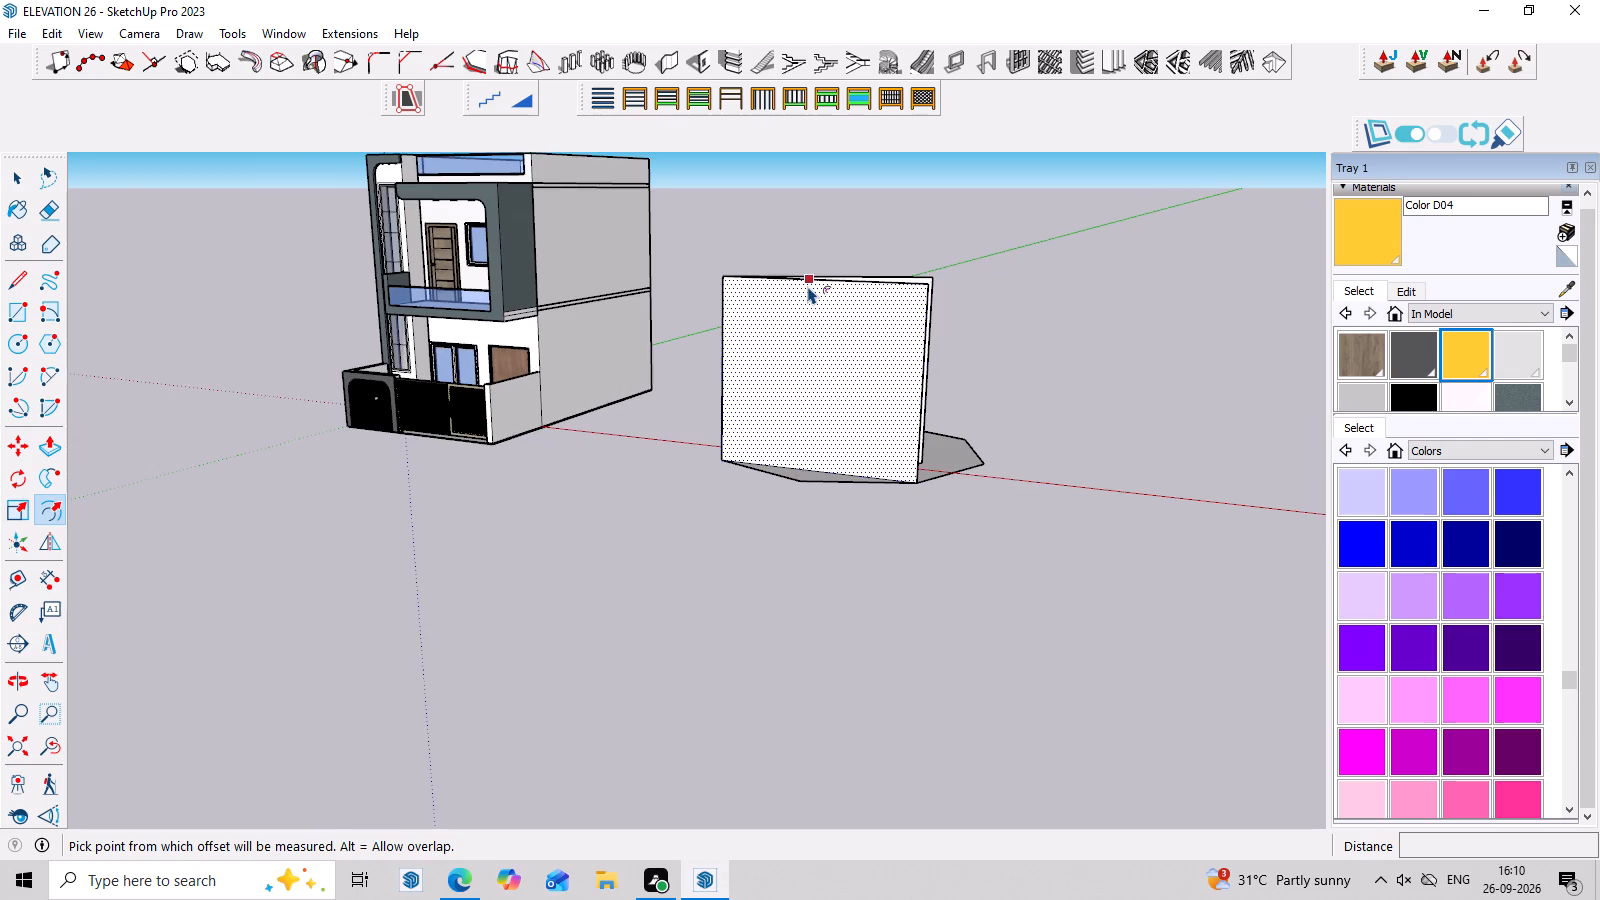
pyautogui.scroll(1, 808, 286)
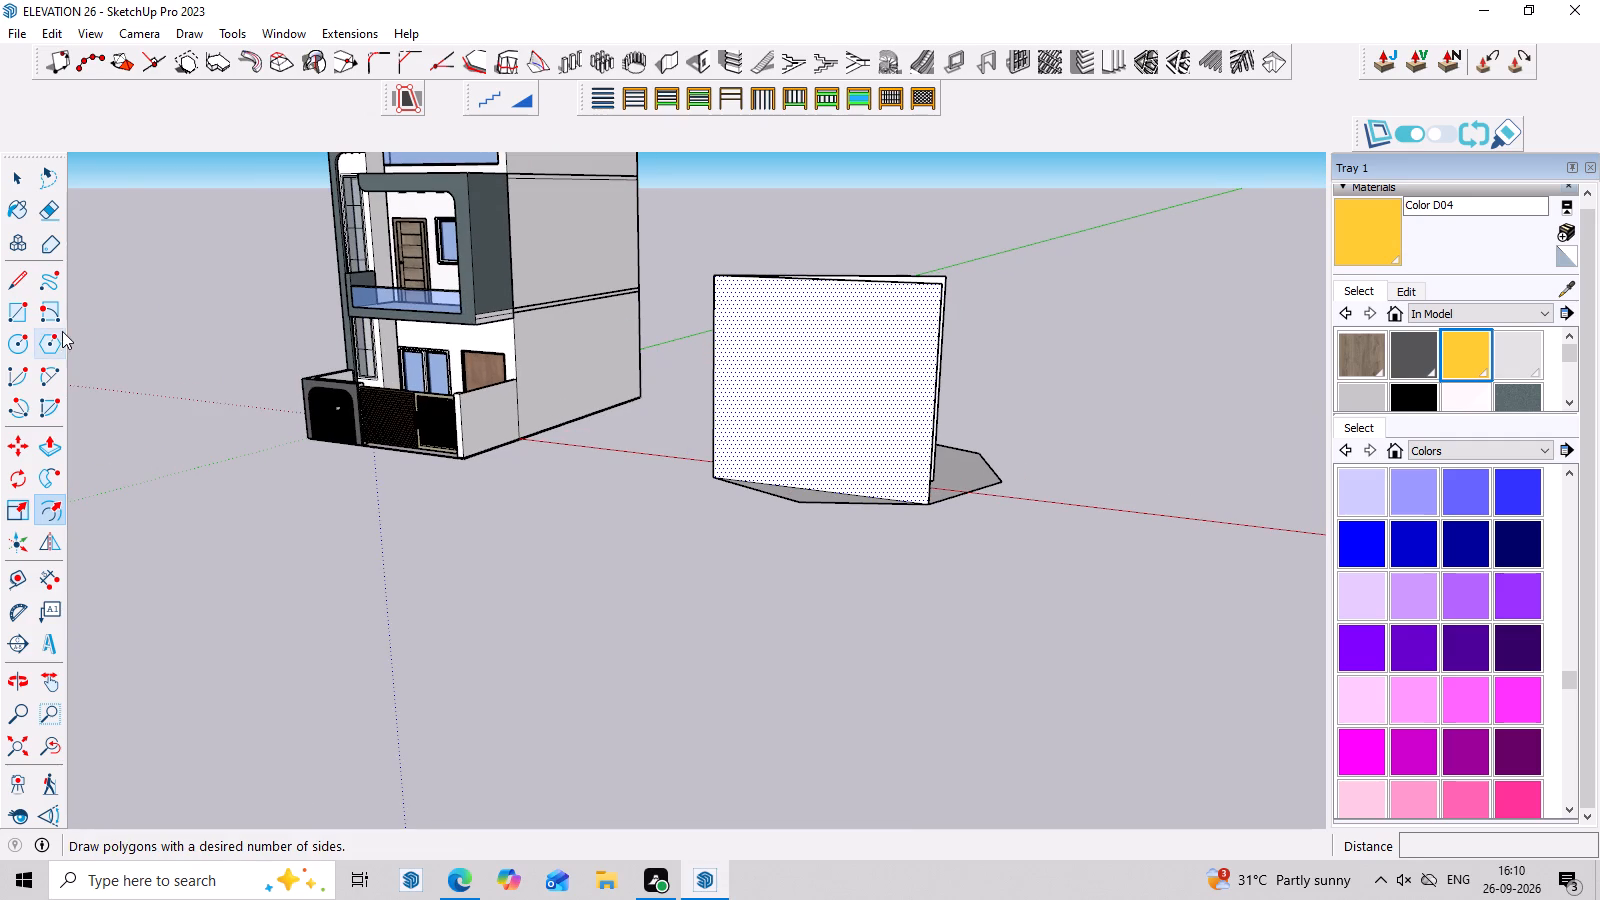
pyautogui.press('a')
pyautogui.scroll(3, 777, 283)
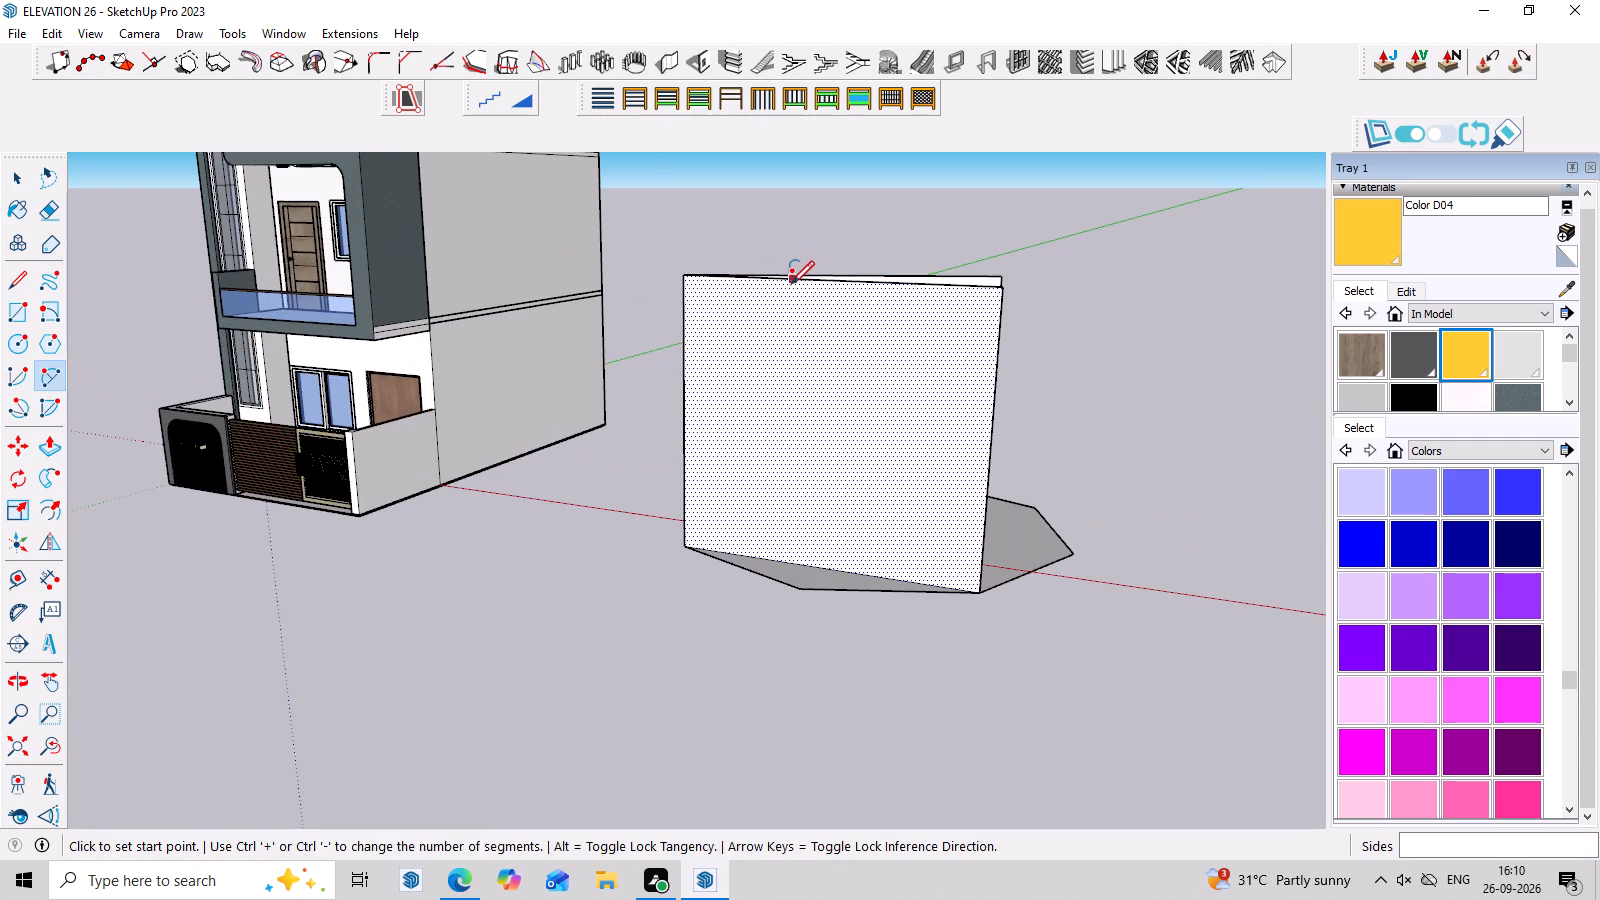
pyautogui.scroll(3, 790, 284)
pyautogui.click(846, 282)
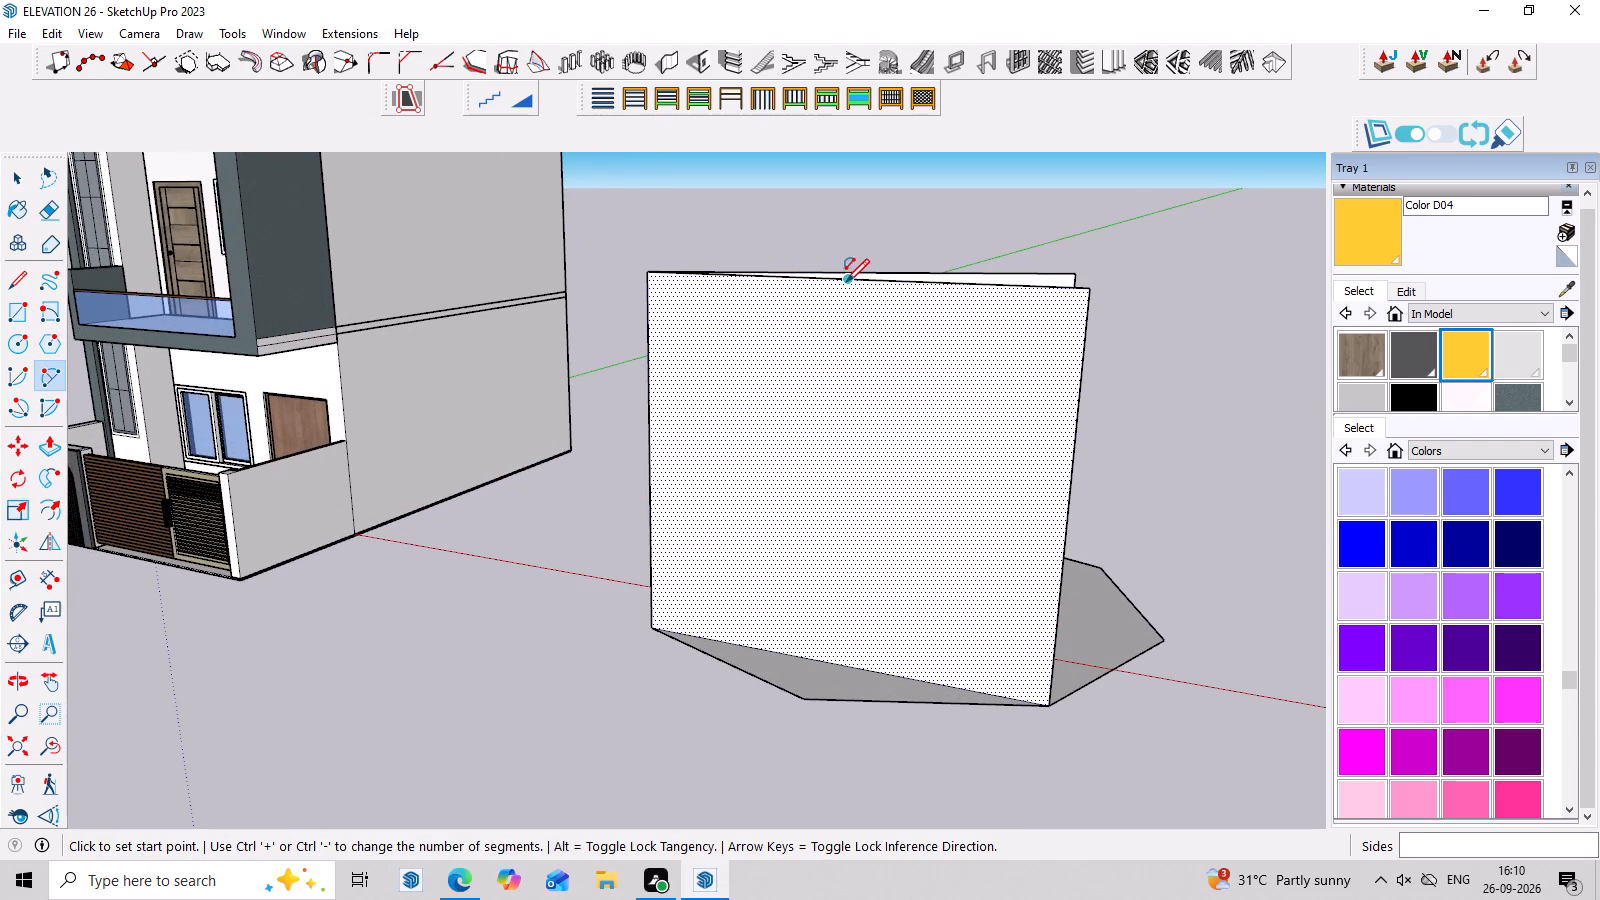
pyautogui.click(653, 457)
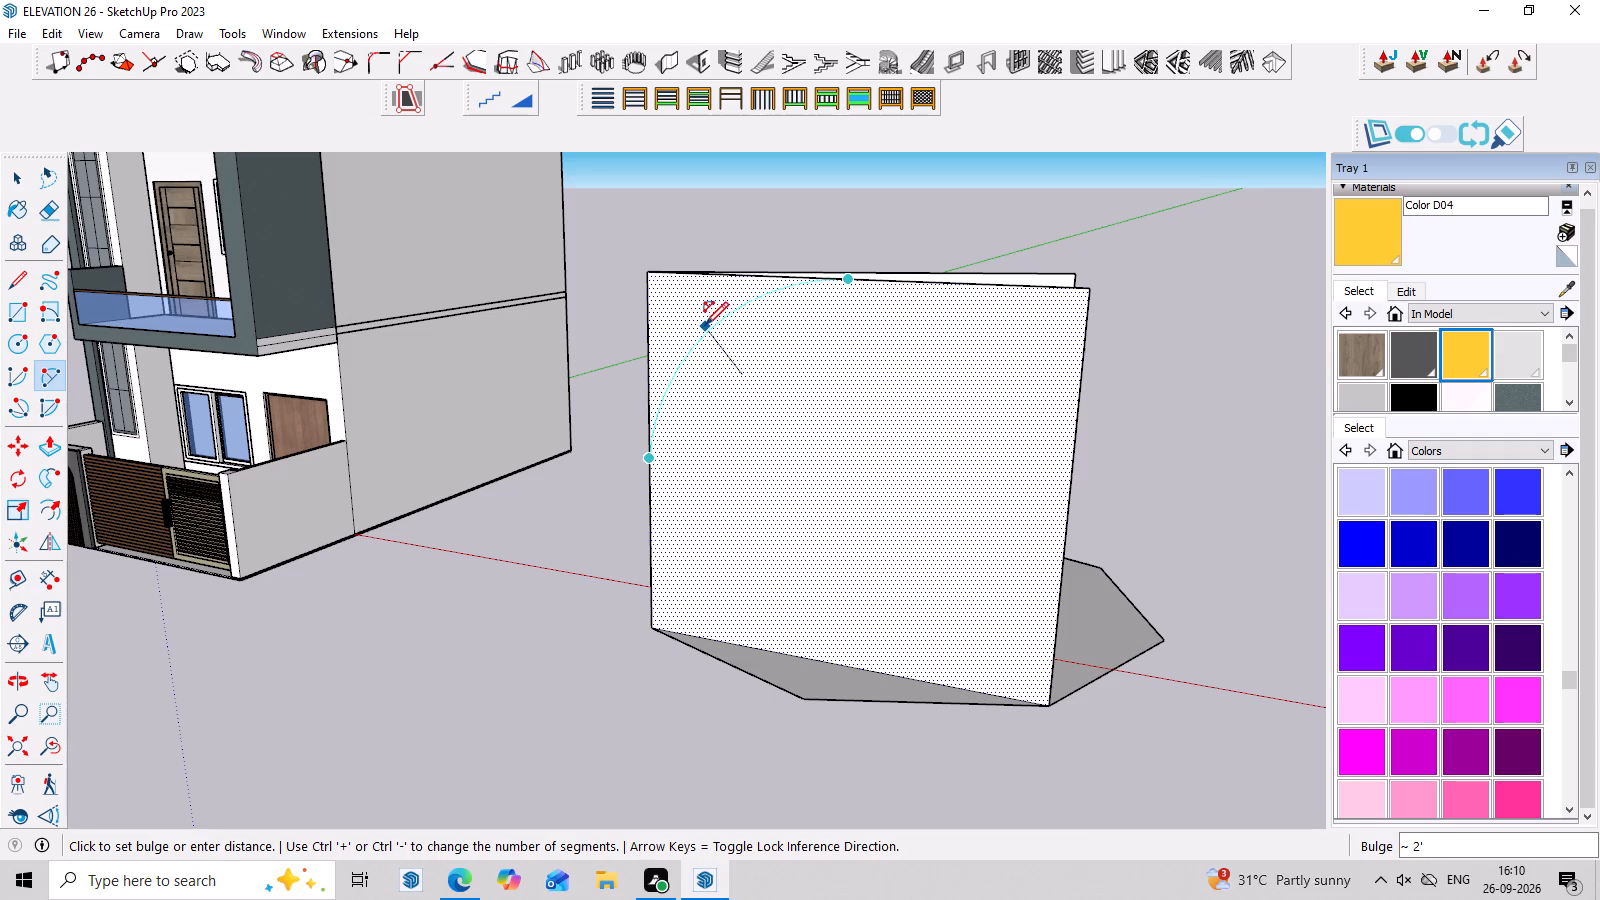
pyautogui.click(705, 322)
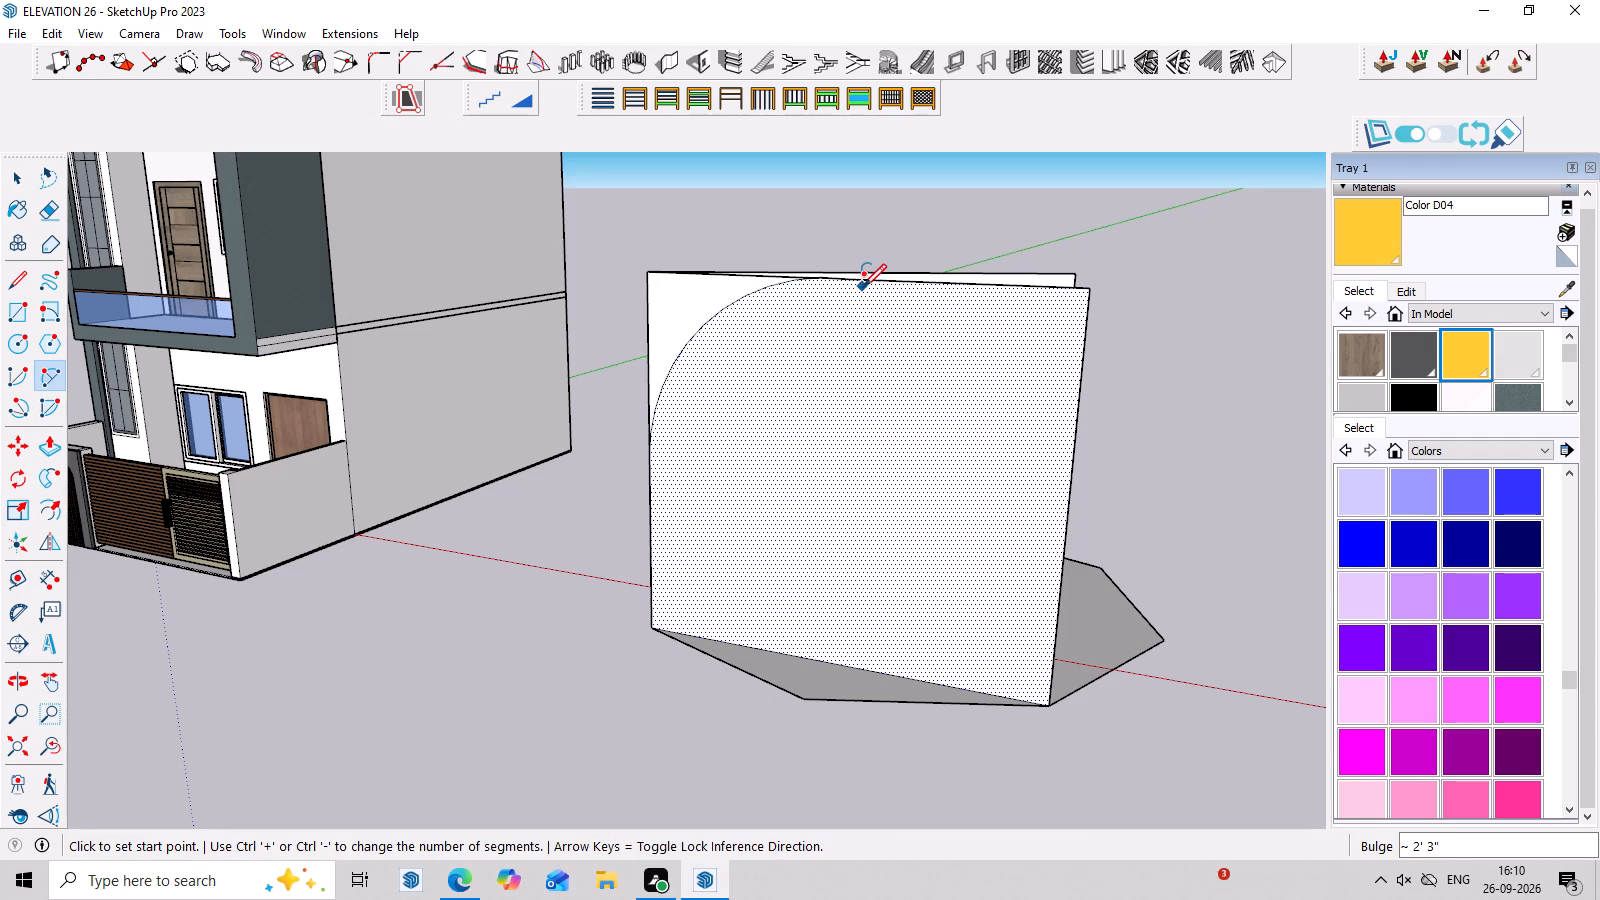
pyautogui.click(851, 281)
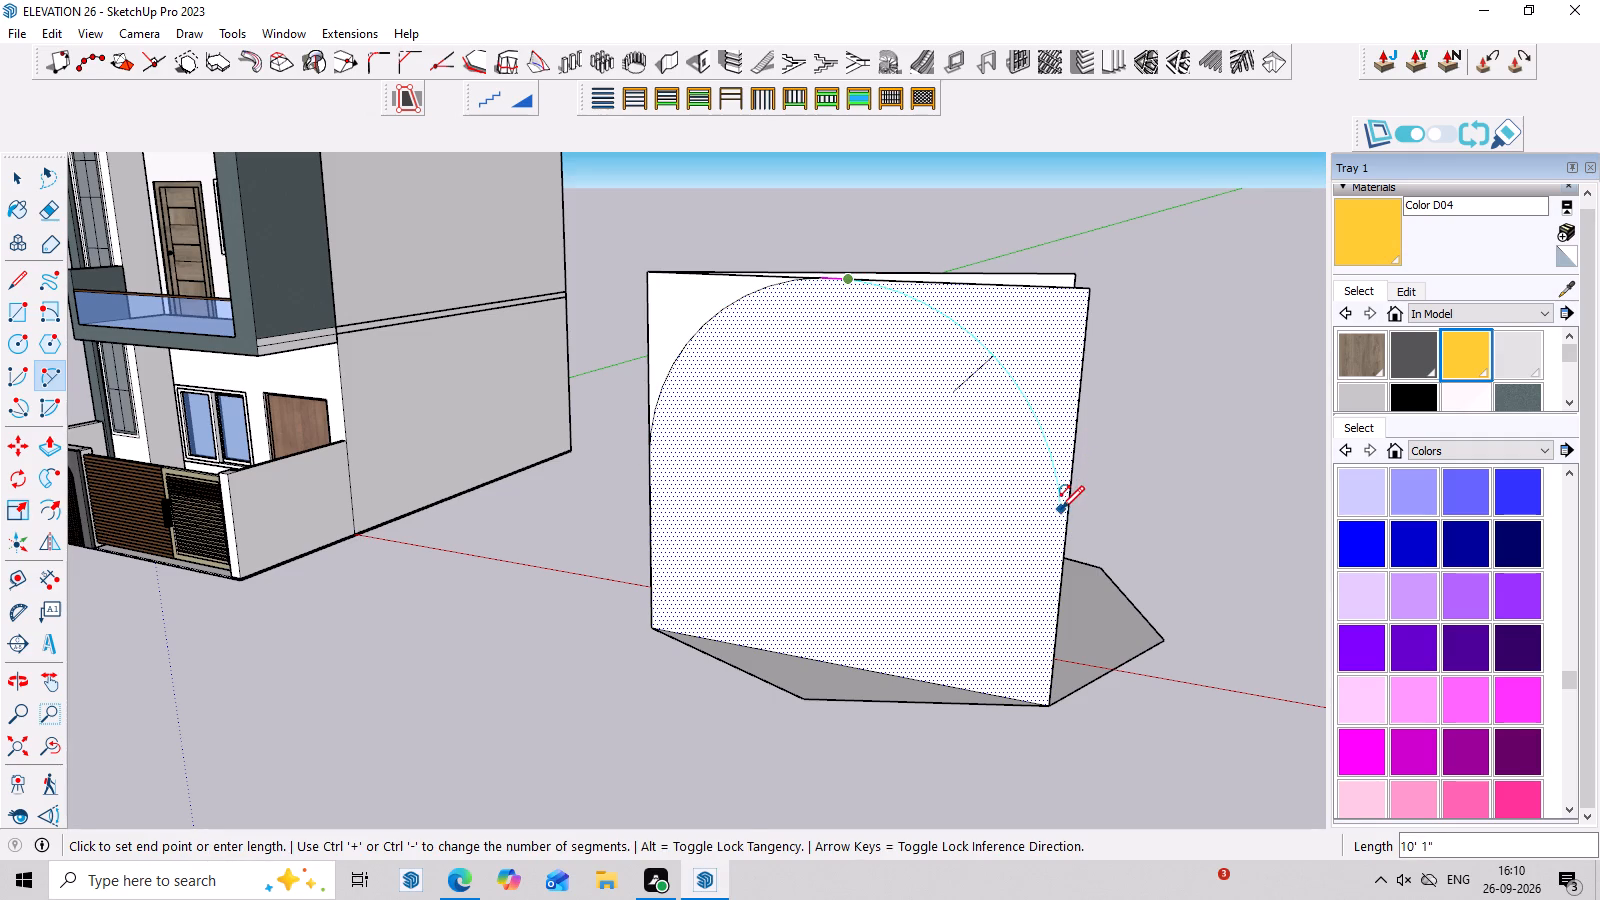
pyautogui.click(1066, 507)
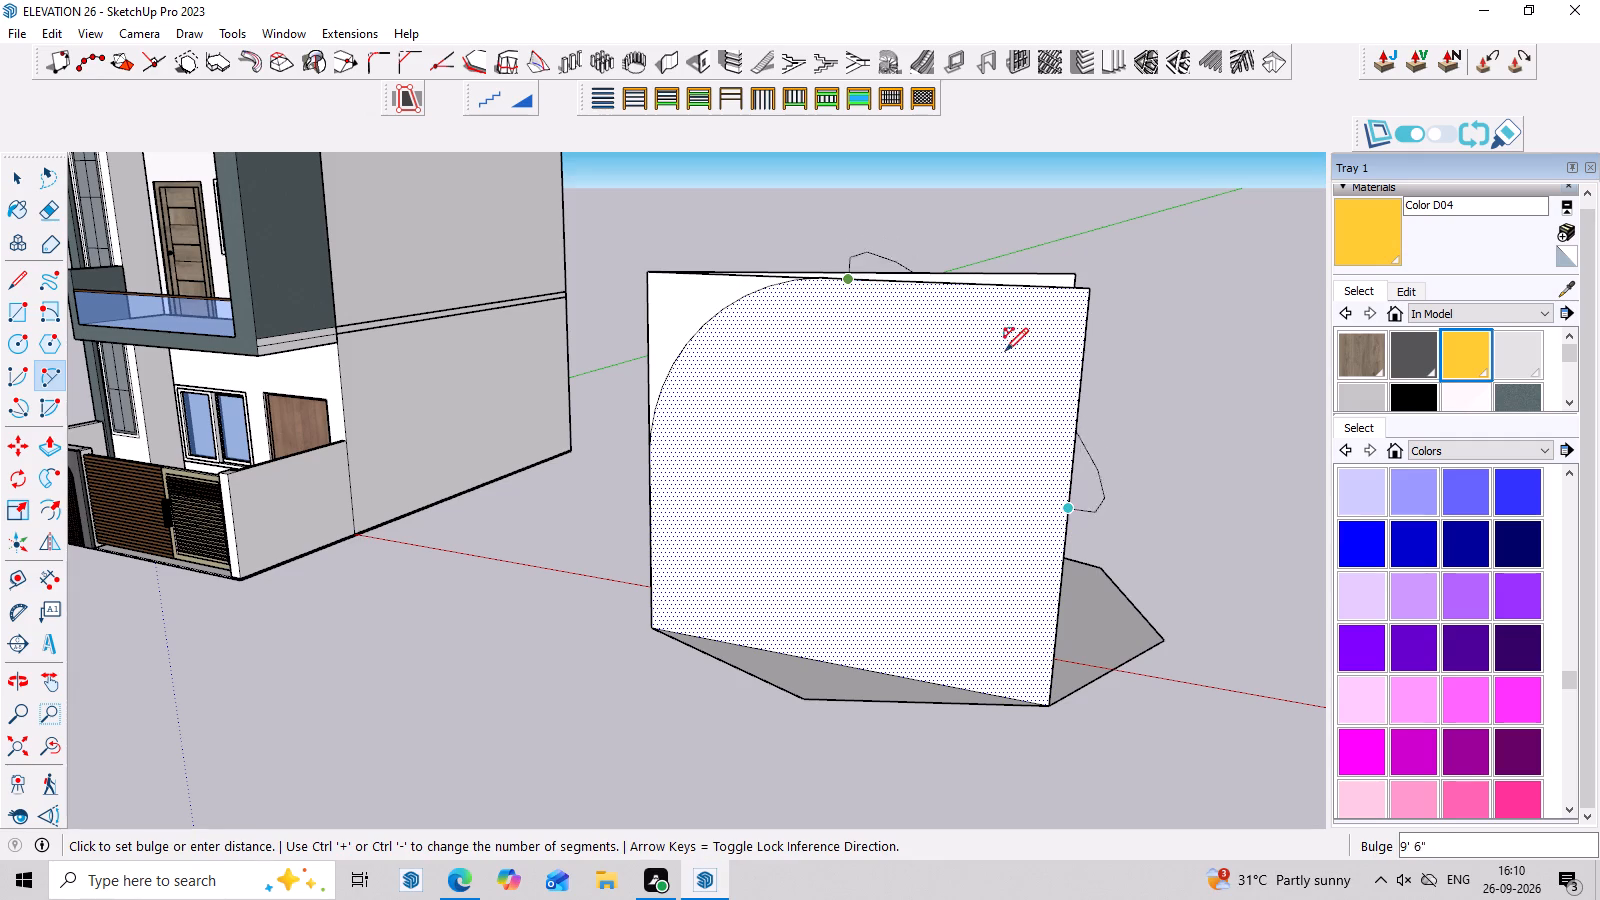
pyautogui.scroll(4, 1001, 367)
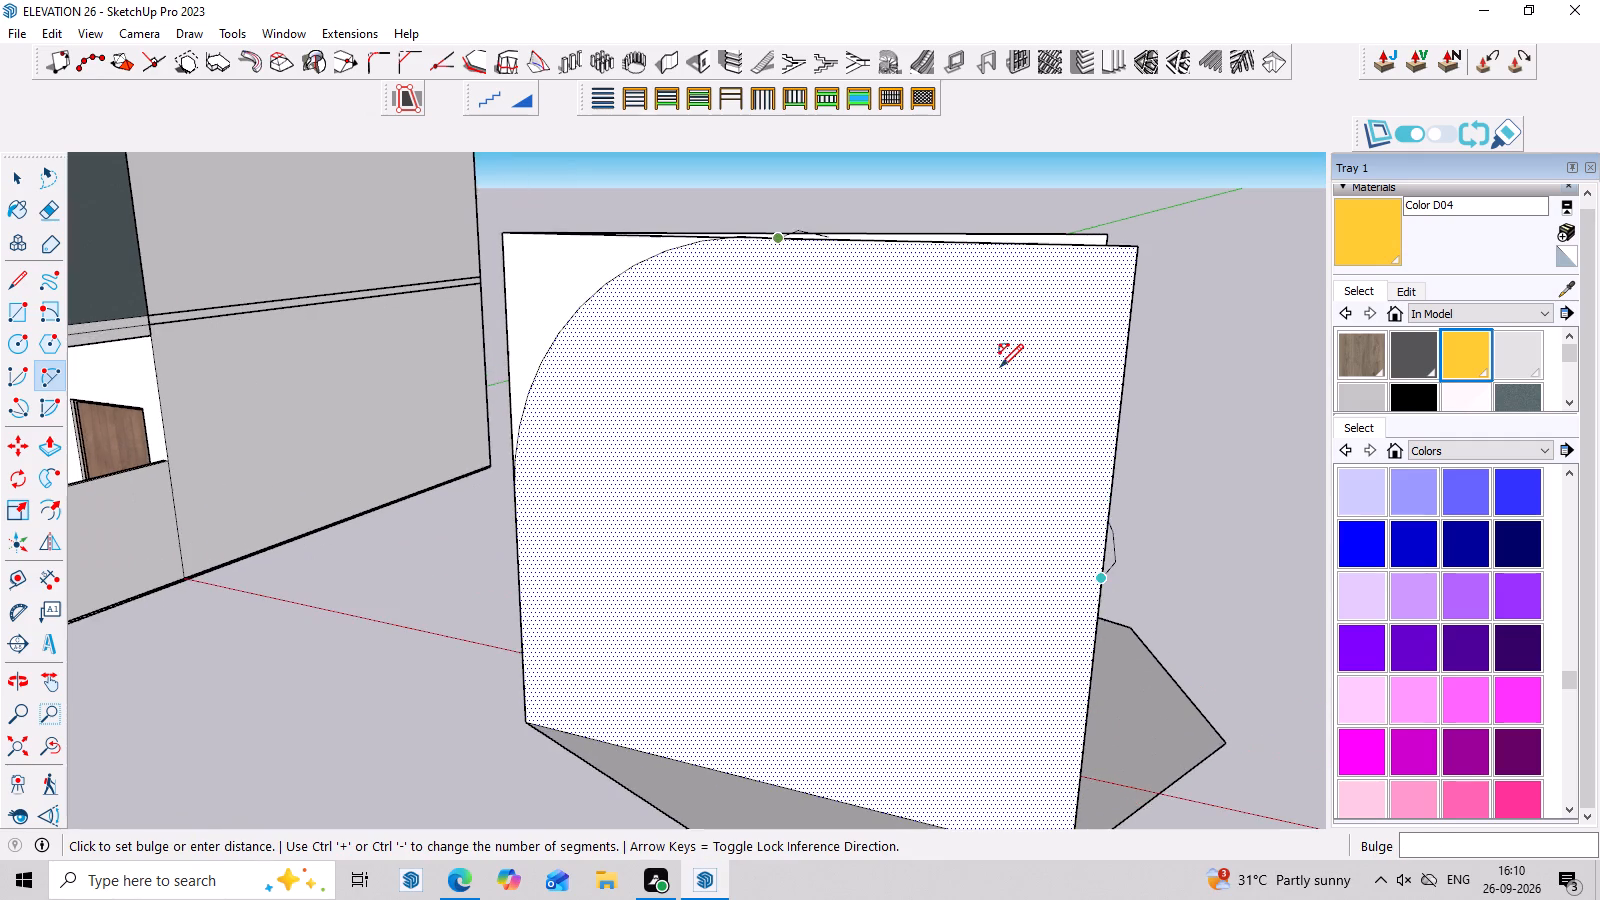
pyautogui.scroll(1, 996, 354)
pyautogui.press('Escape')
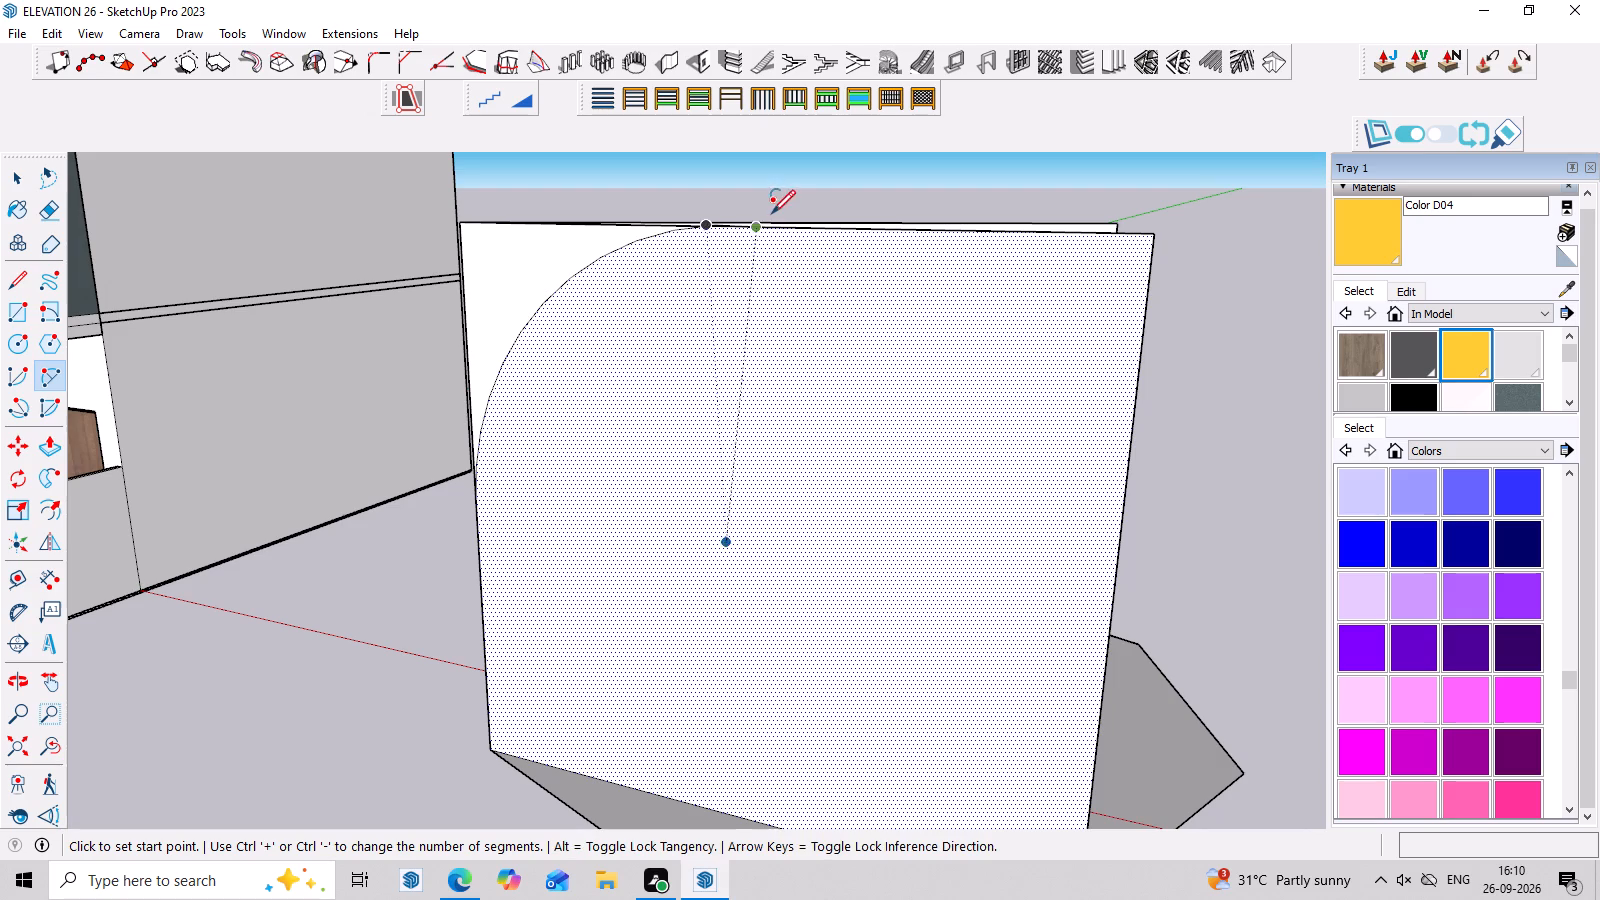
# Draw a matching arc with a bulge of about 2' 3" from the top edge's middle to the front rectangle's opposite side edge.
pyautogui.click(754, 229)
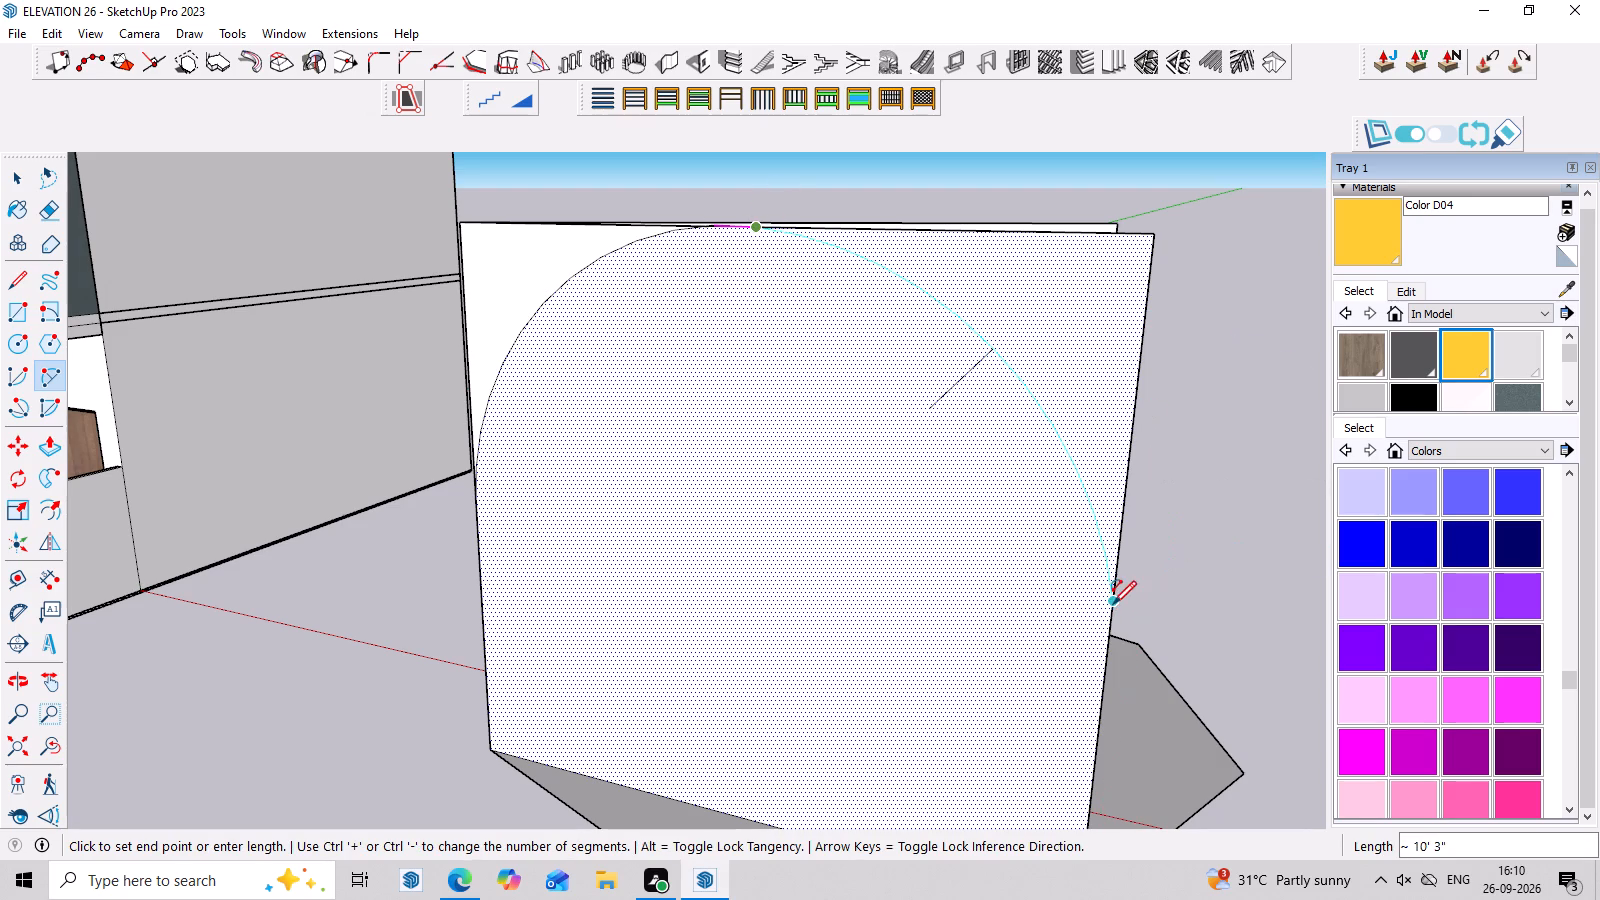
pyautogui.click(1113, 604)
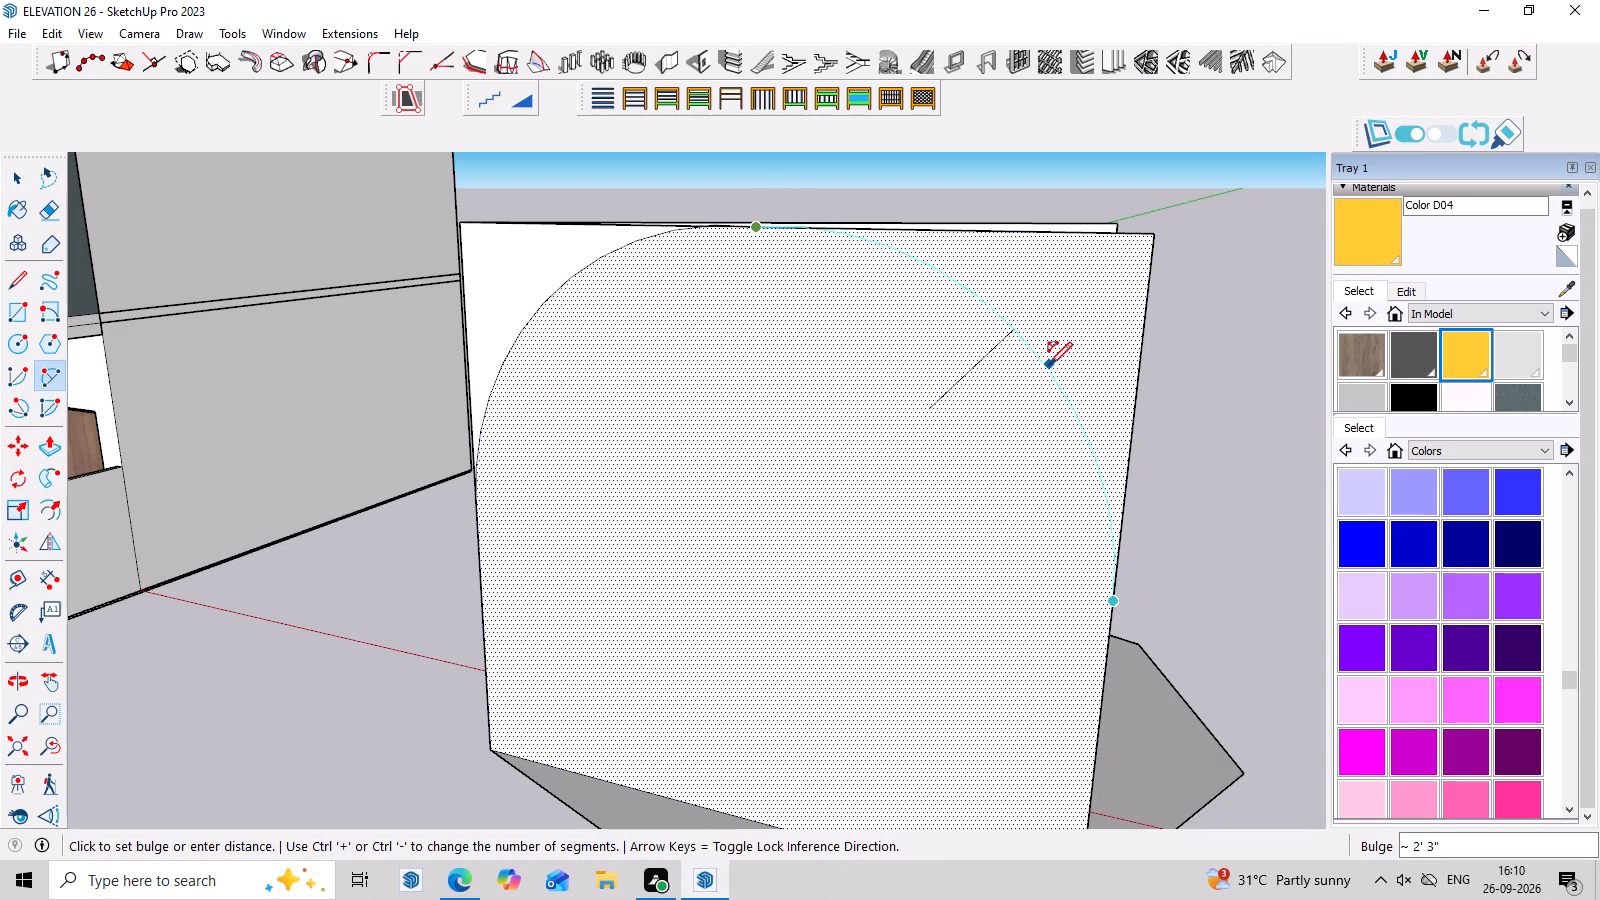
pyautogui.click(1049, 365)
# Remove the front rectangle's corner outside the arc farthest from the house, including its leftover top and side edges.
pyautogui.scroll(-3, 979, 444)
pyautogui.moveTo(1067, 574); pyautogui.dragTo(1119, 587, button='middle')
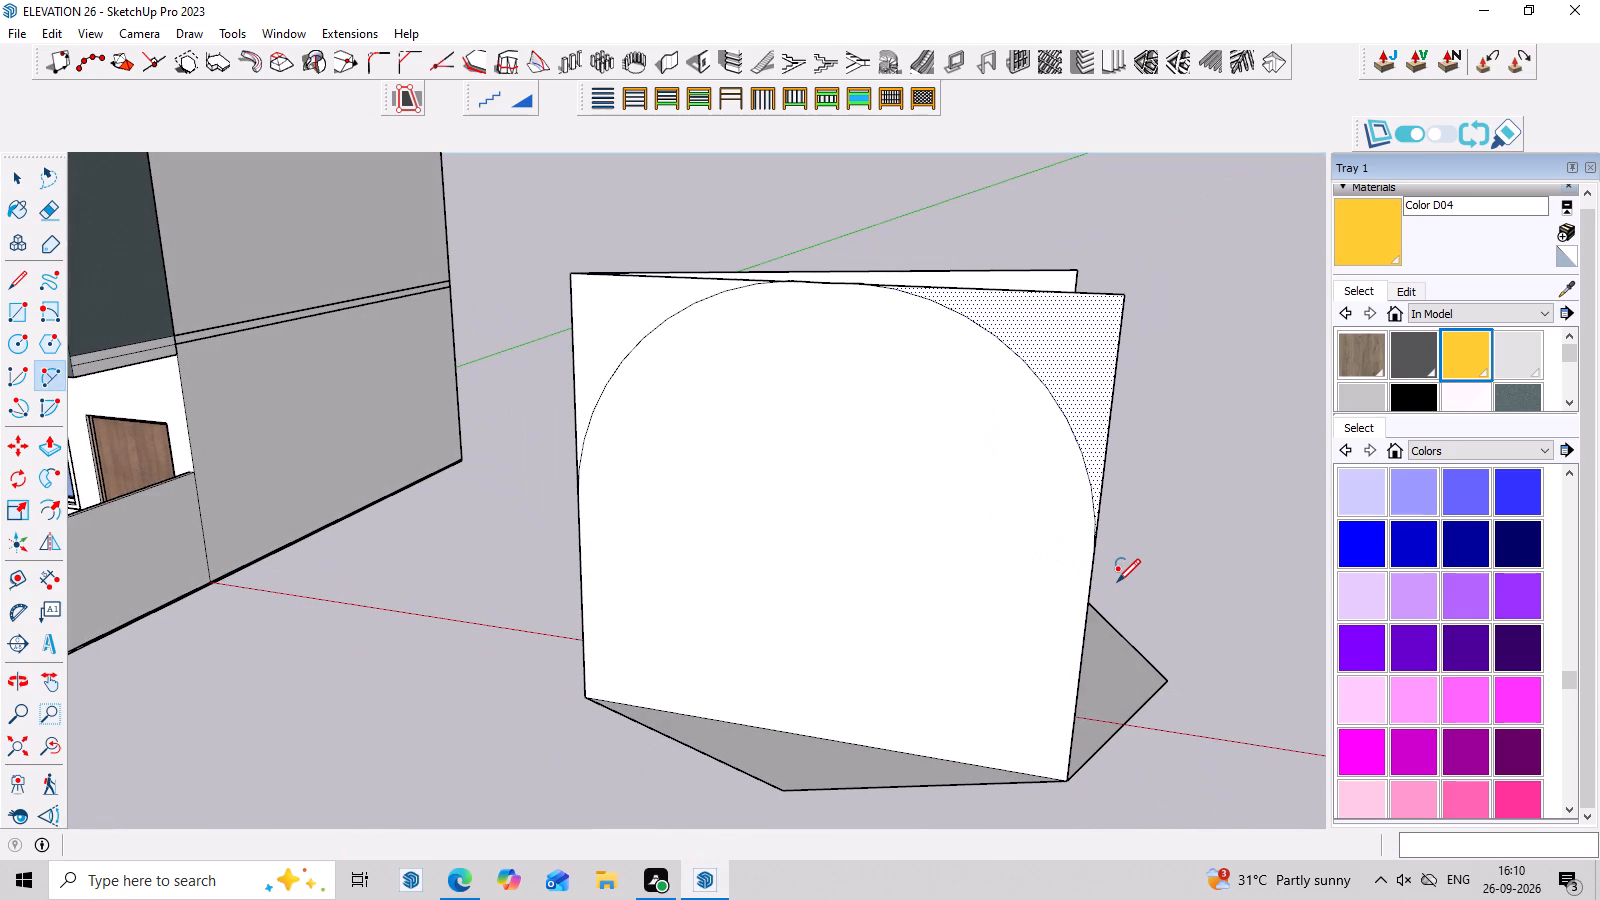
pyautogui.press('e')
pyautogui.moveTo(1117, 328); pyautogui.dragTo(1096, 382)
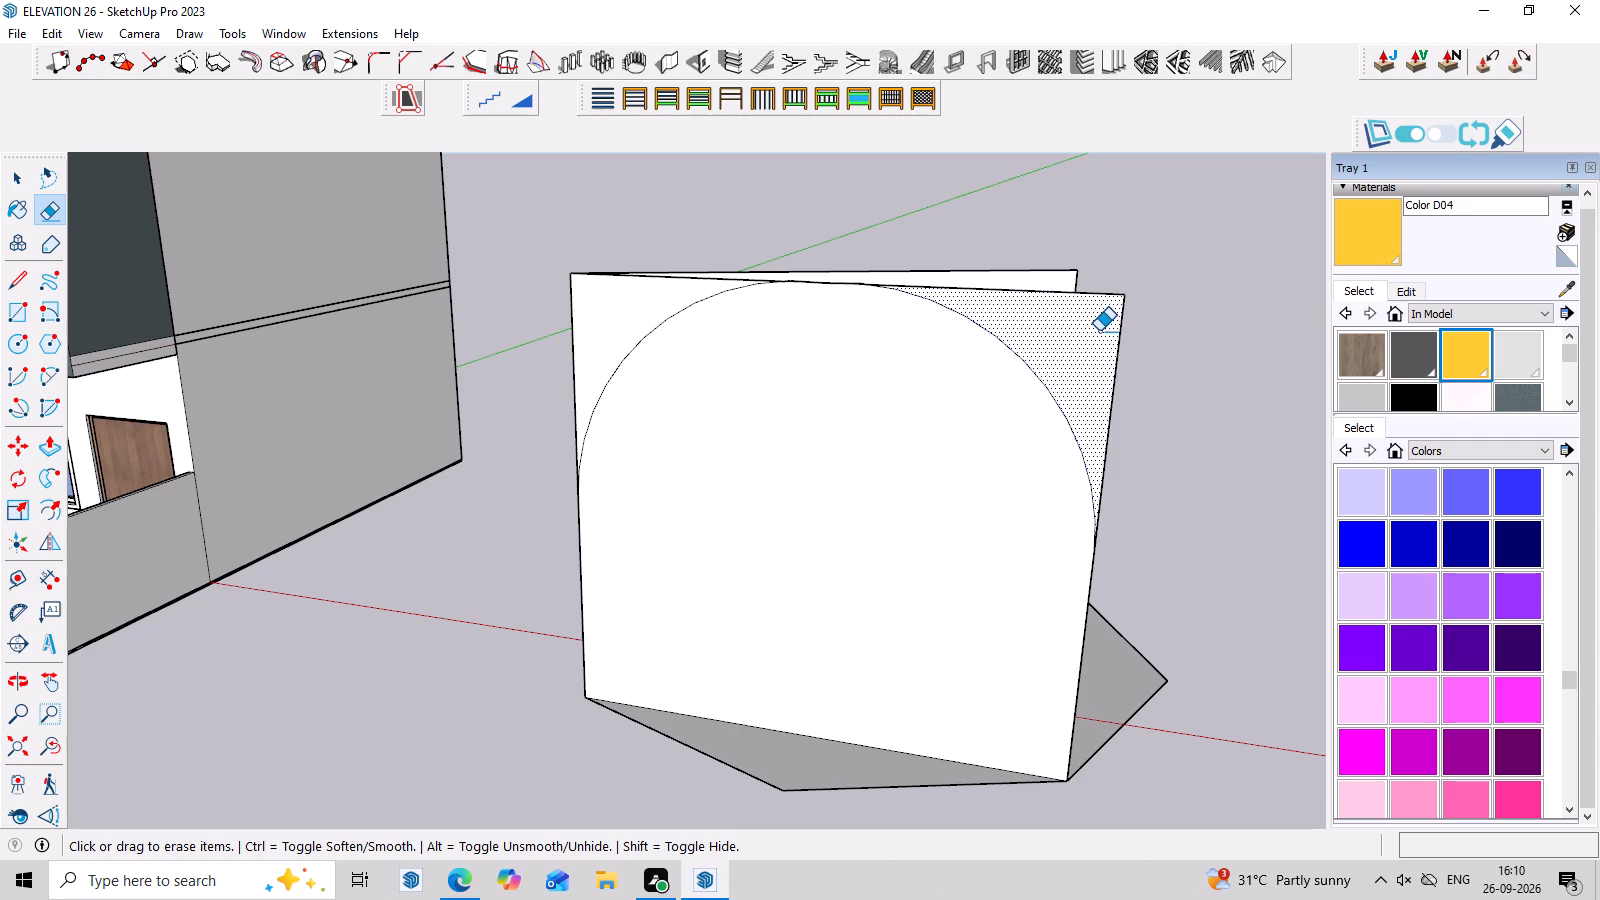
pyautogui.click(1099, 331)
pyautogui.moveTo(1140, 322); pyautogui.dragTo(1035, 507, button='middle')
pyautogui.scroll(3, 1035, 508)
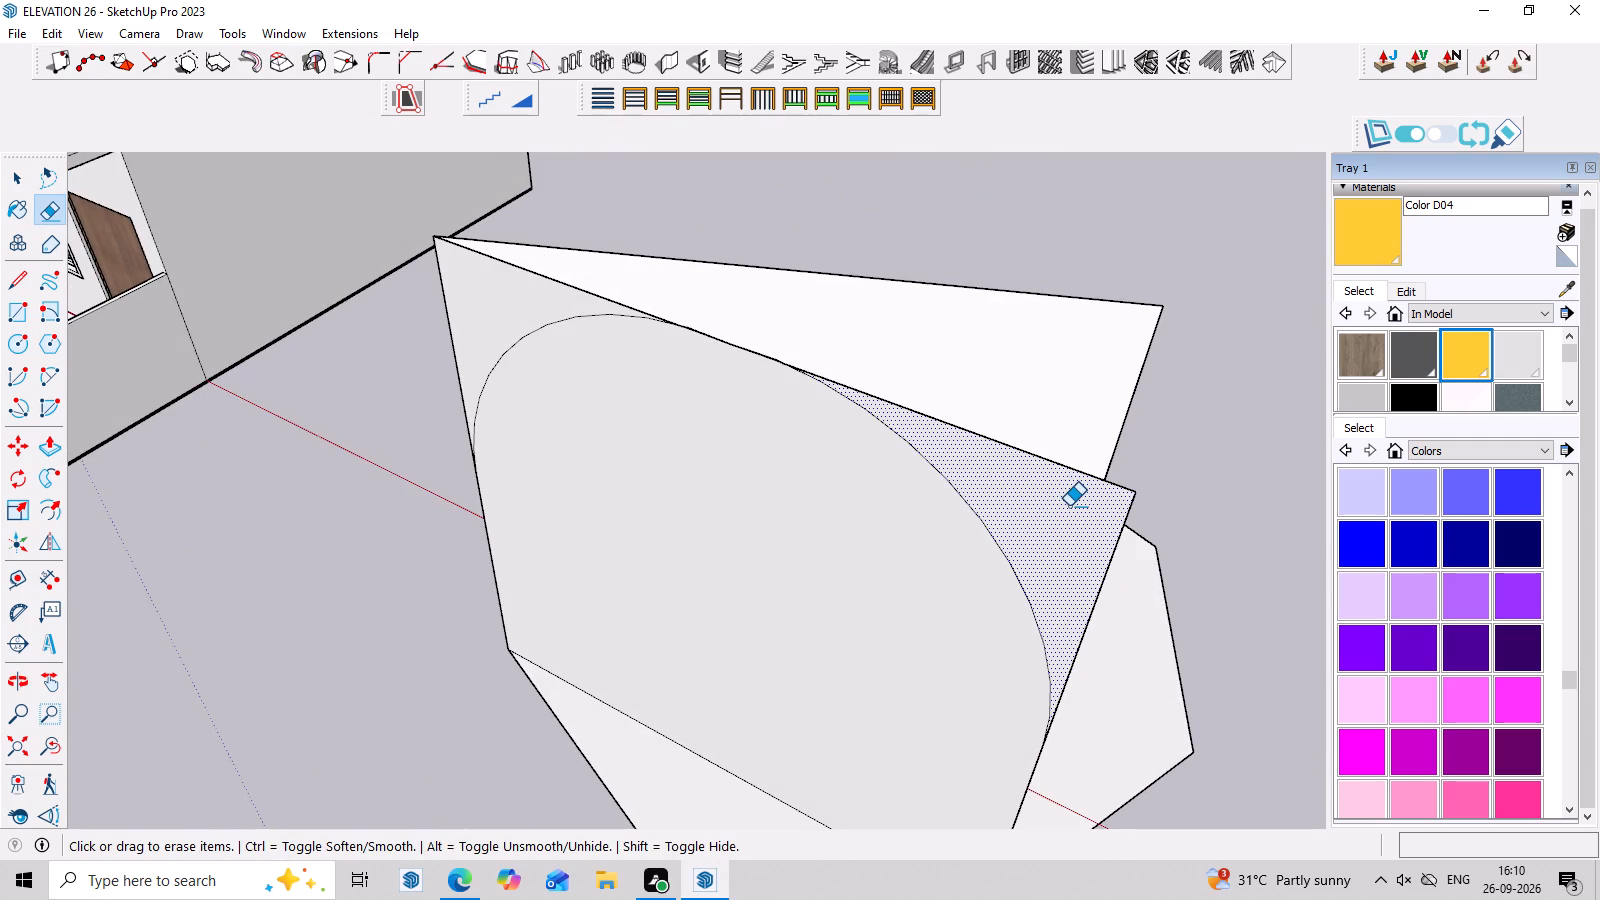
pyautogui.hotkey('ctrl', 'x')
pyautogui.moveTo(1119, 481); pyautogui.dragTo(1121, 493)
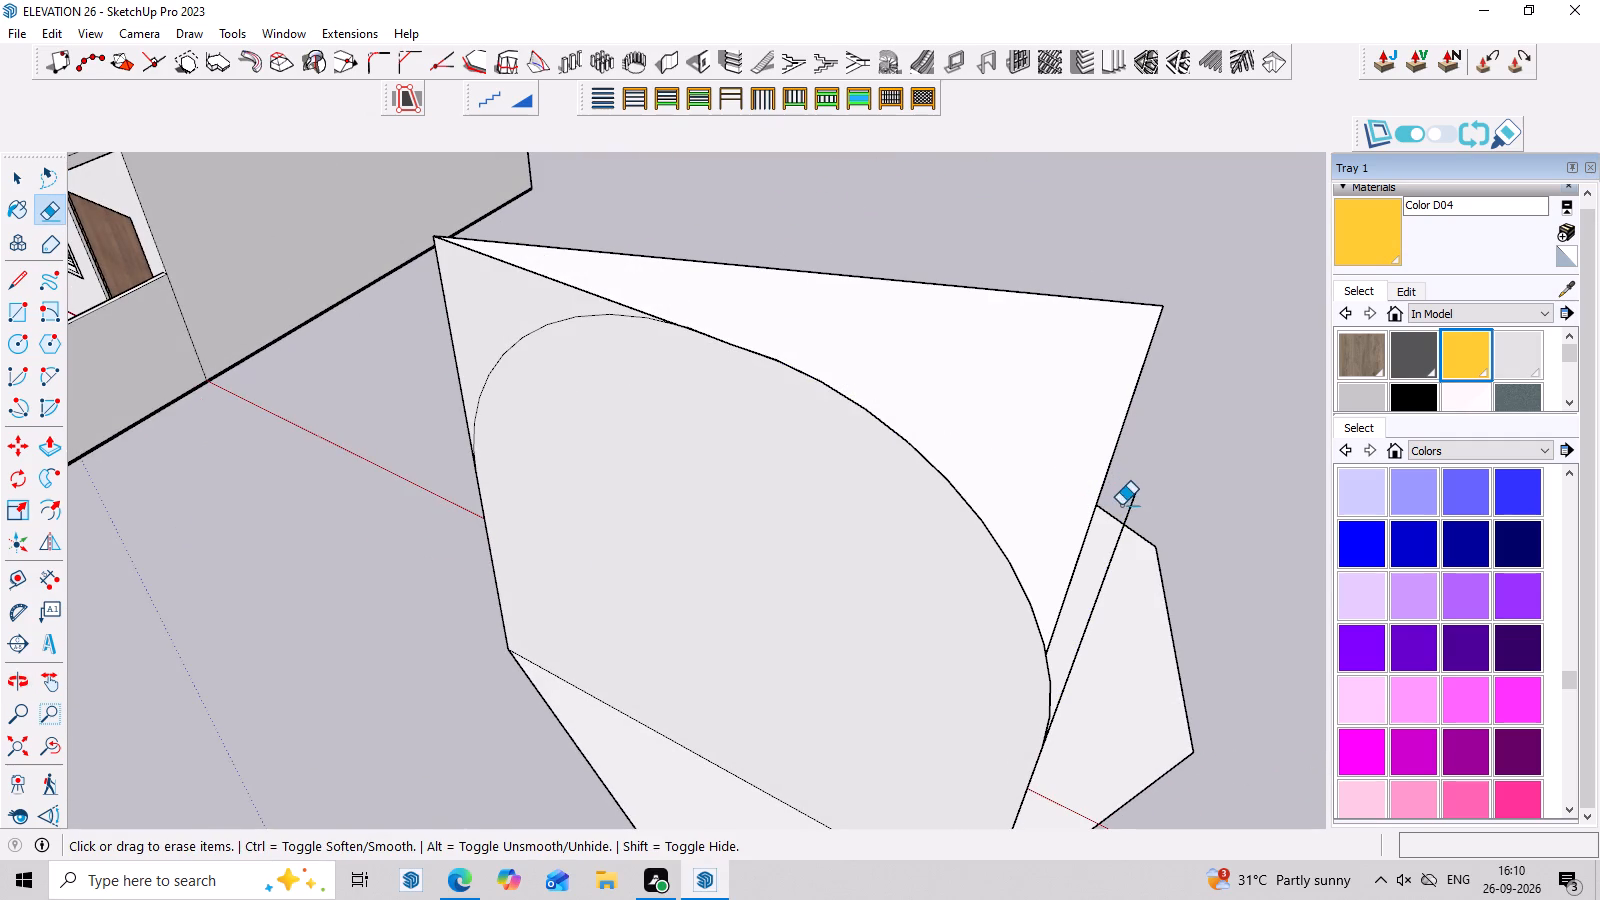
pyautogui.moveTo(1126, 530); pyautogui.dragTo(1131, 545)
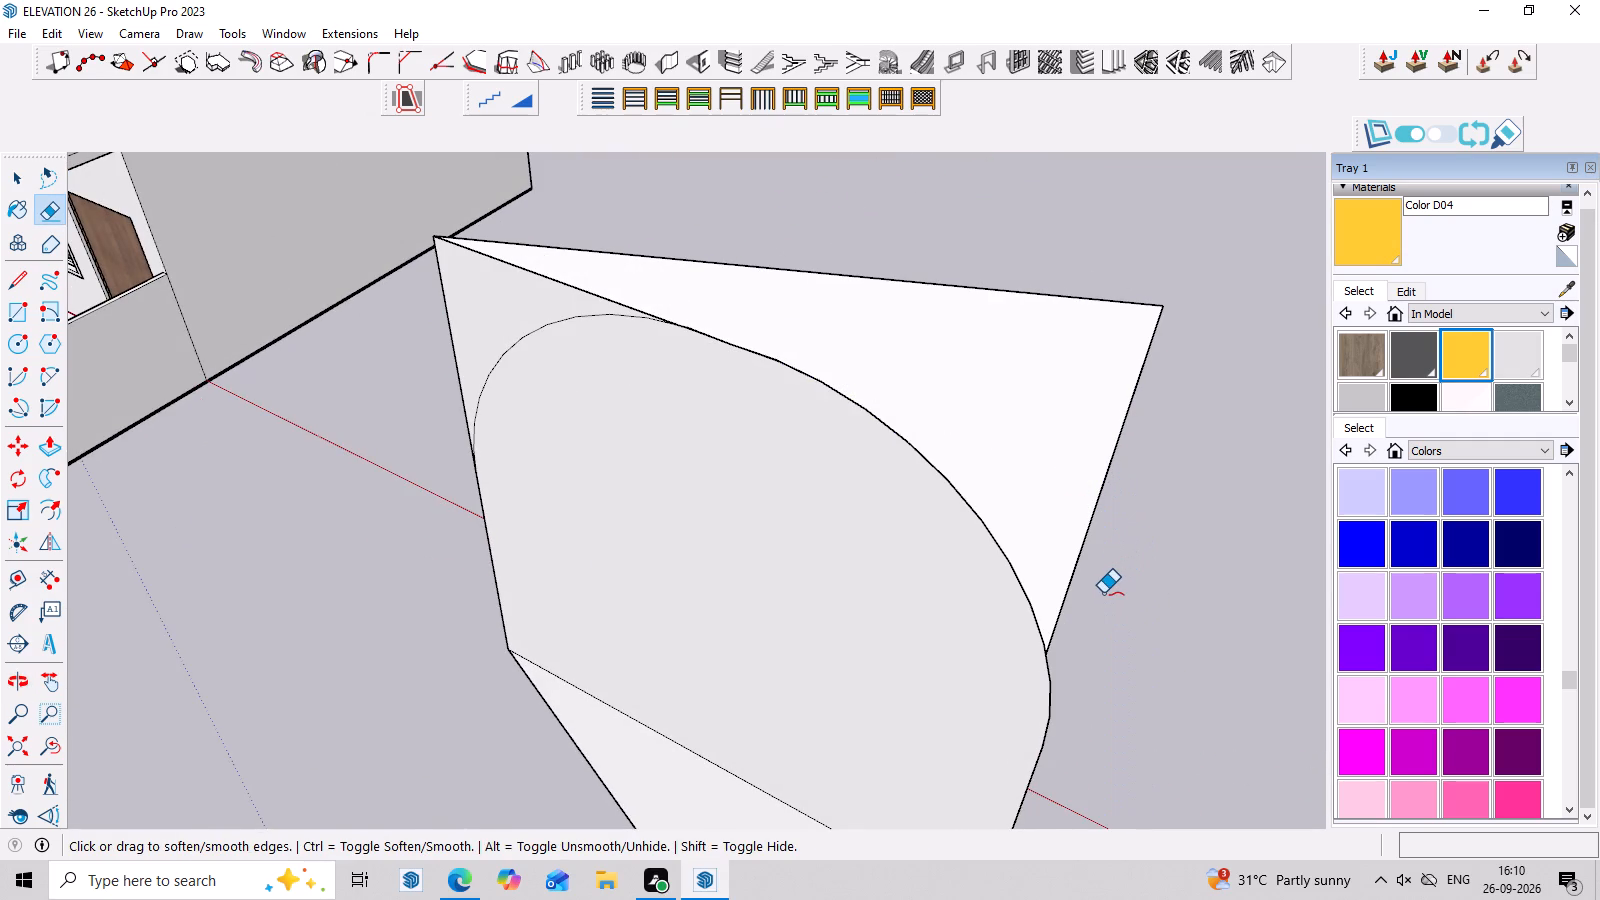
pyautogui.hotkey('ctrl', 'z')
pyautogui.click(1116, 570)
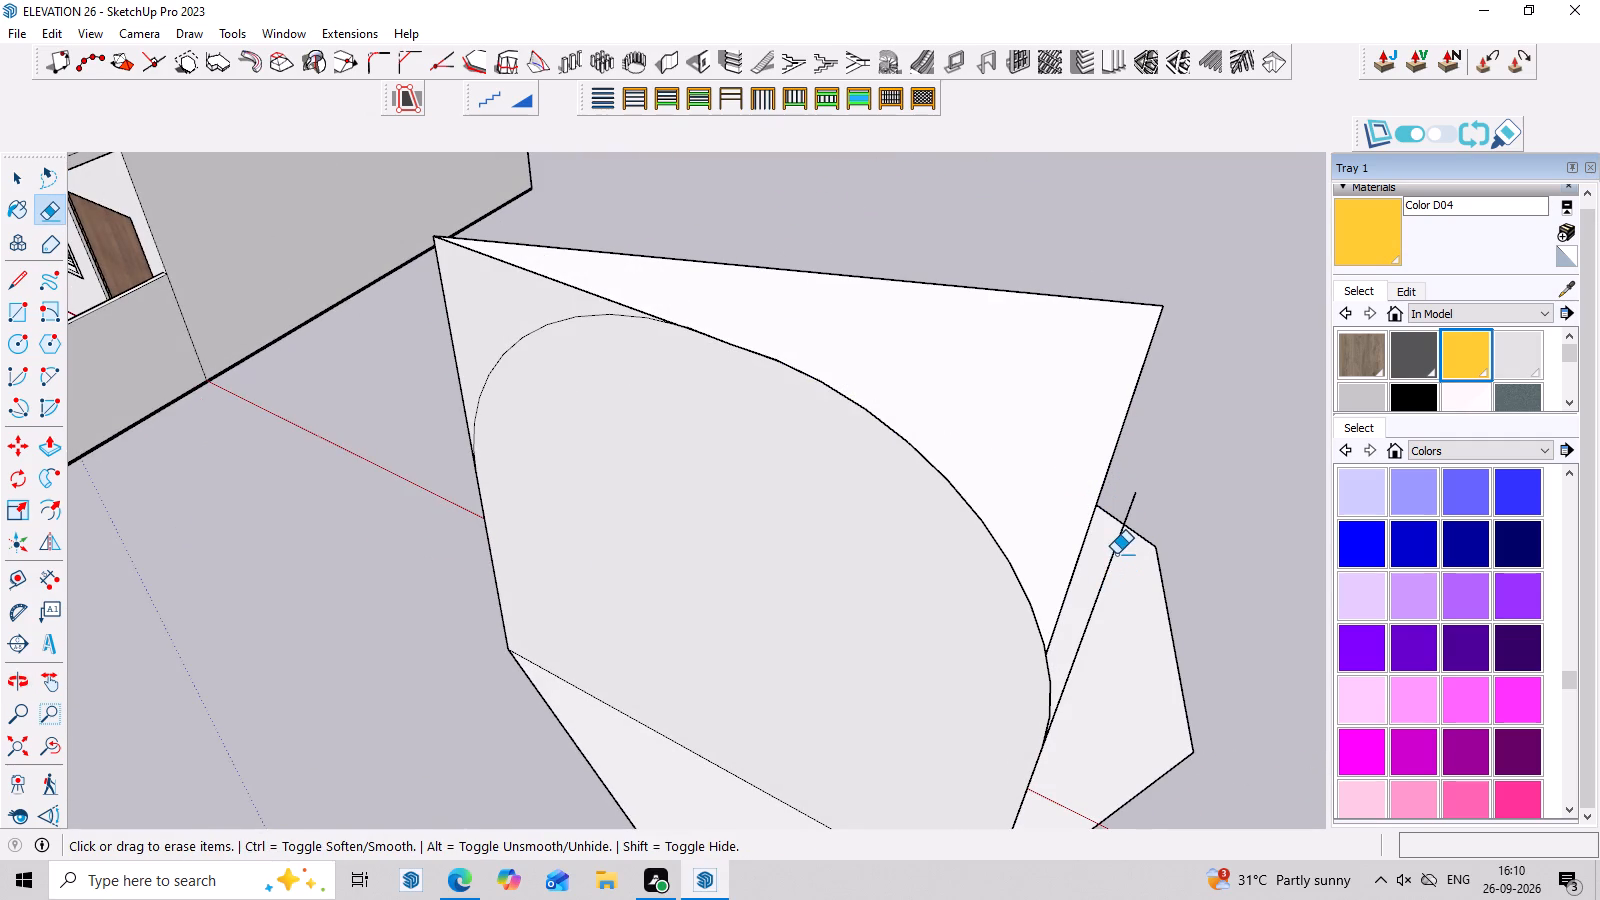
pyautogui.click(1116, 547)
# Remove the front rectangle's opposite corner outside the arc nearest the house, along with its leftover top edge.
pyautogui.scroll(-3, 1067, 611)
pyautogui.moveTo(1198, 619); pyautogui.dragTo(1396, 494, button='middle')
pyautogui.scroll(3, 542, 361)
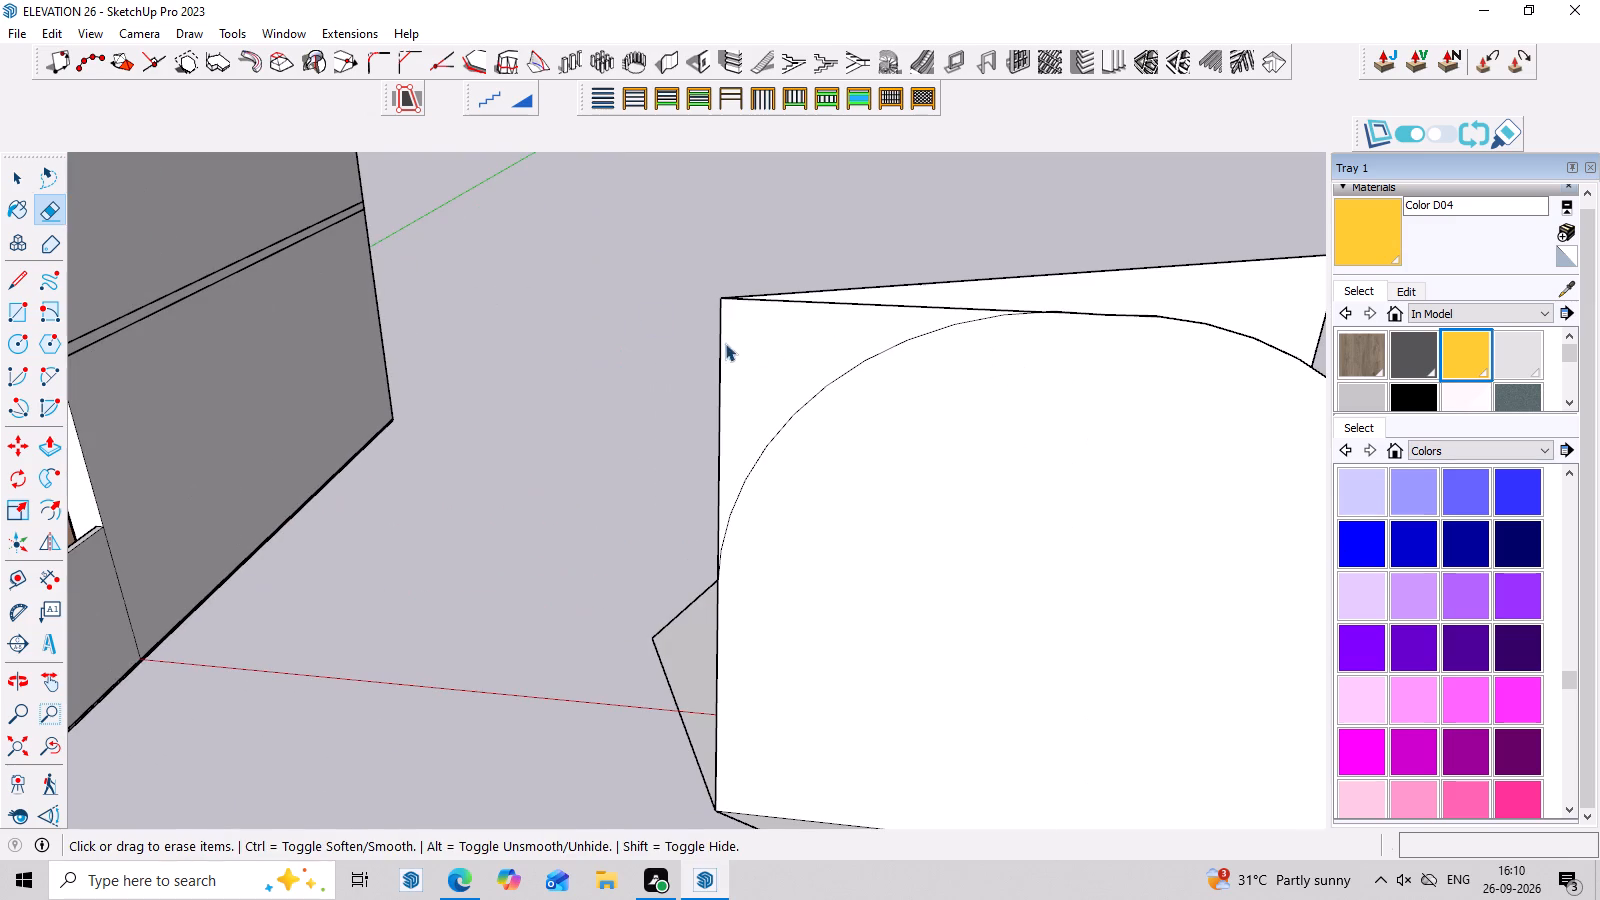
pyautogui.press('space')
pyautogui.click(803, 353)
pyautogui.hotkey('ctrl', 'x')
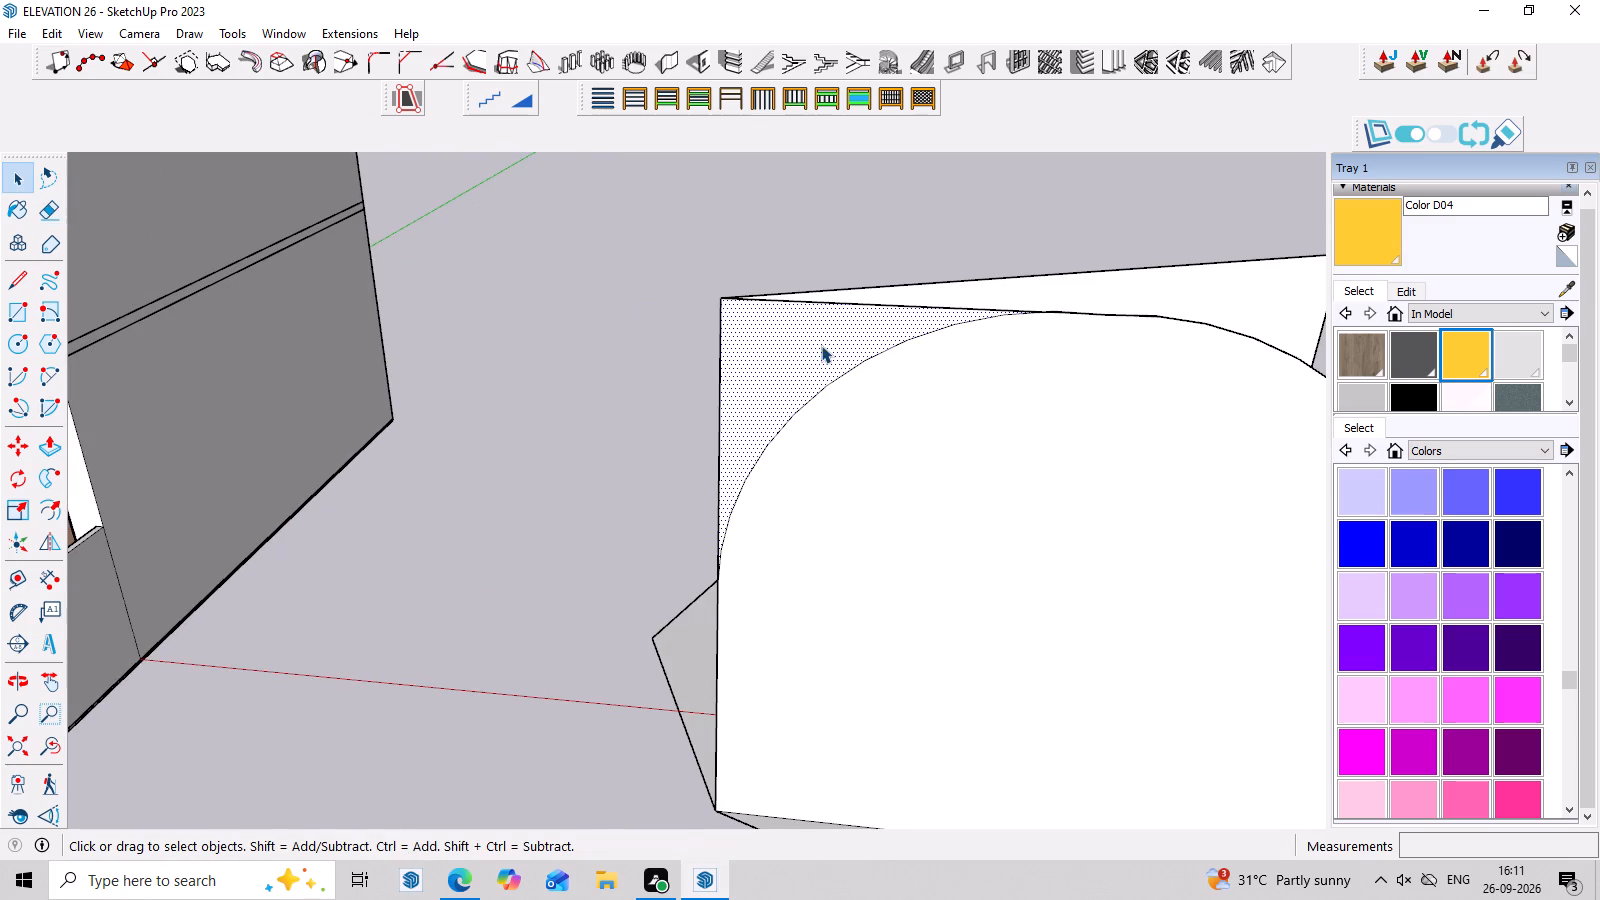
pyautogui.press('e')
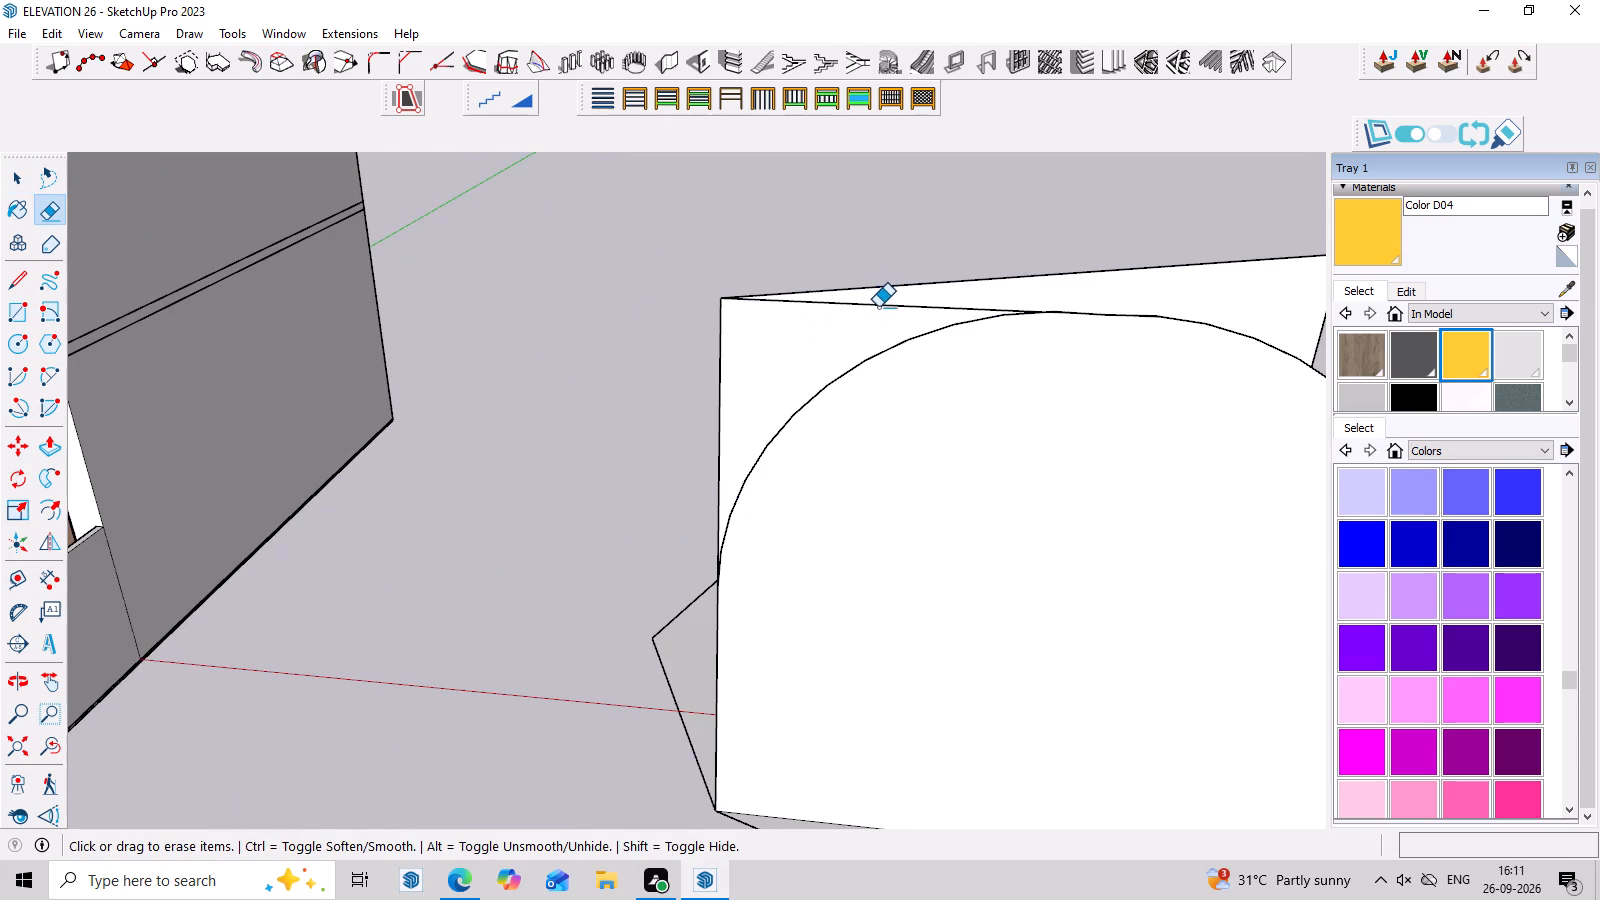
pyautogui.click(878, 307)
# Examine the arched panel on the octagon from several sides and in relation to the house.
pyautogui.moveTo(799, 478); pyautogui.dragTo(1179, 537, button='middle')
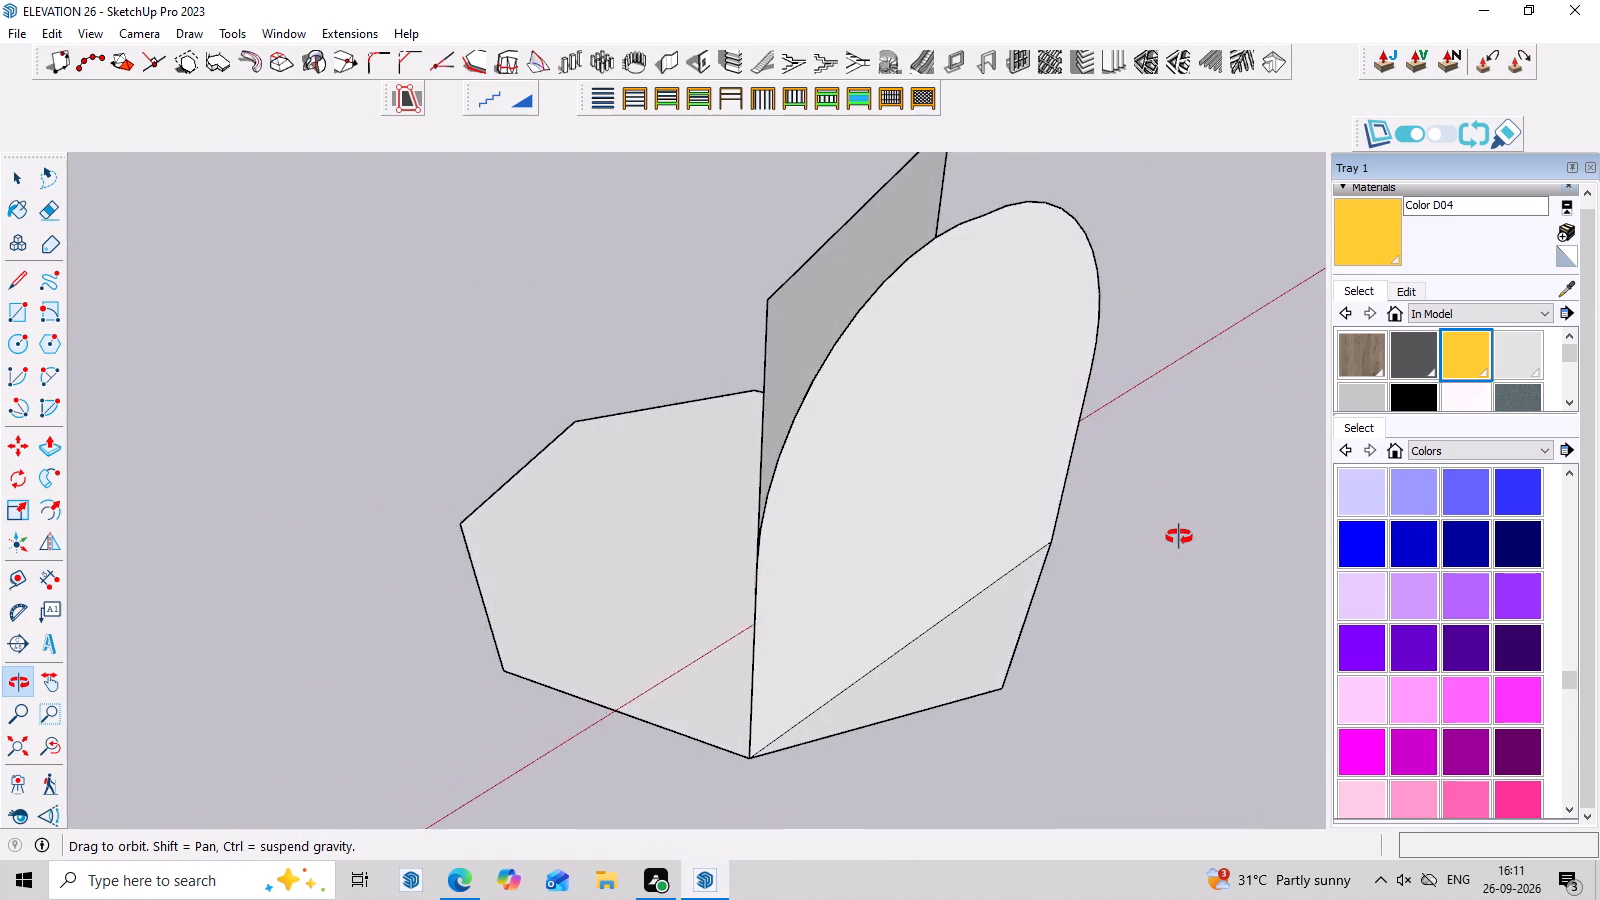
pyautogui.moveTo(1179, 537); pyautogui.dragTo(227, 509, button='middle')
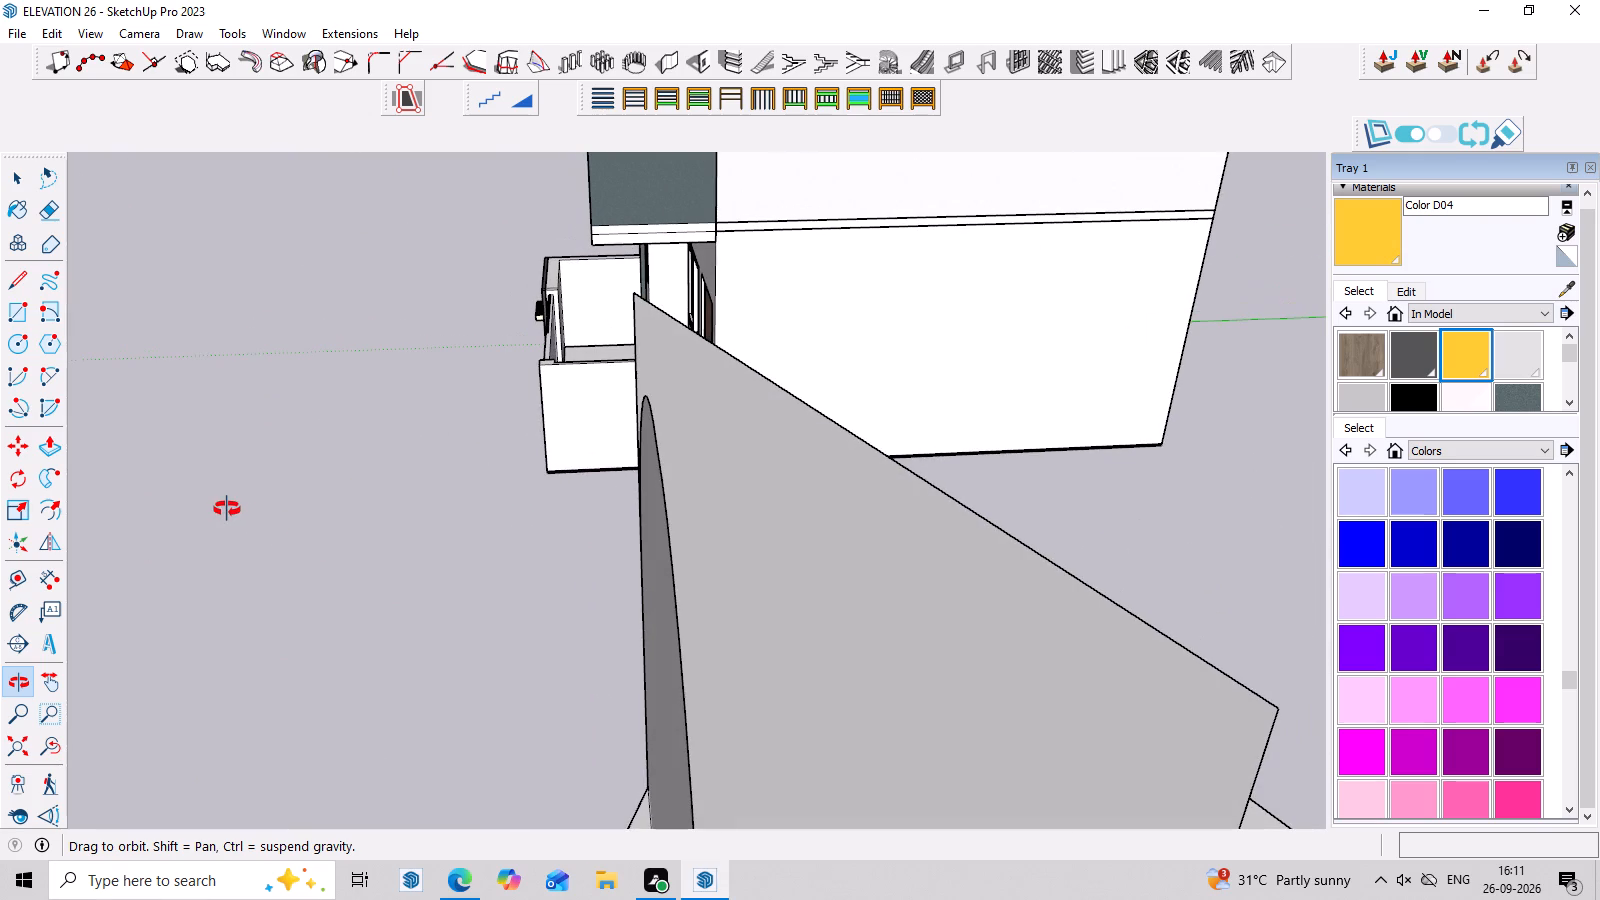
pyautogui.moveTo(227, 509); pyautogui.dragTo(626, 468, button='middle')
pyautogui.scroll(-7, 596, 447)
pyautogui.moveTo(290, 466); pyautogui.dragTo(900, 371, button='middle')
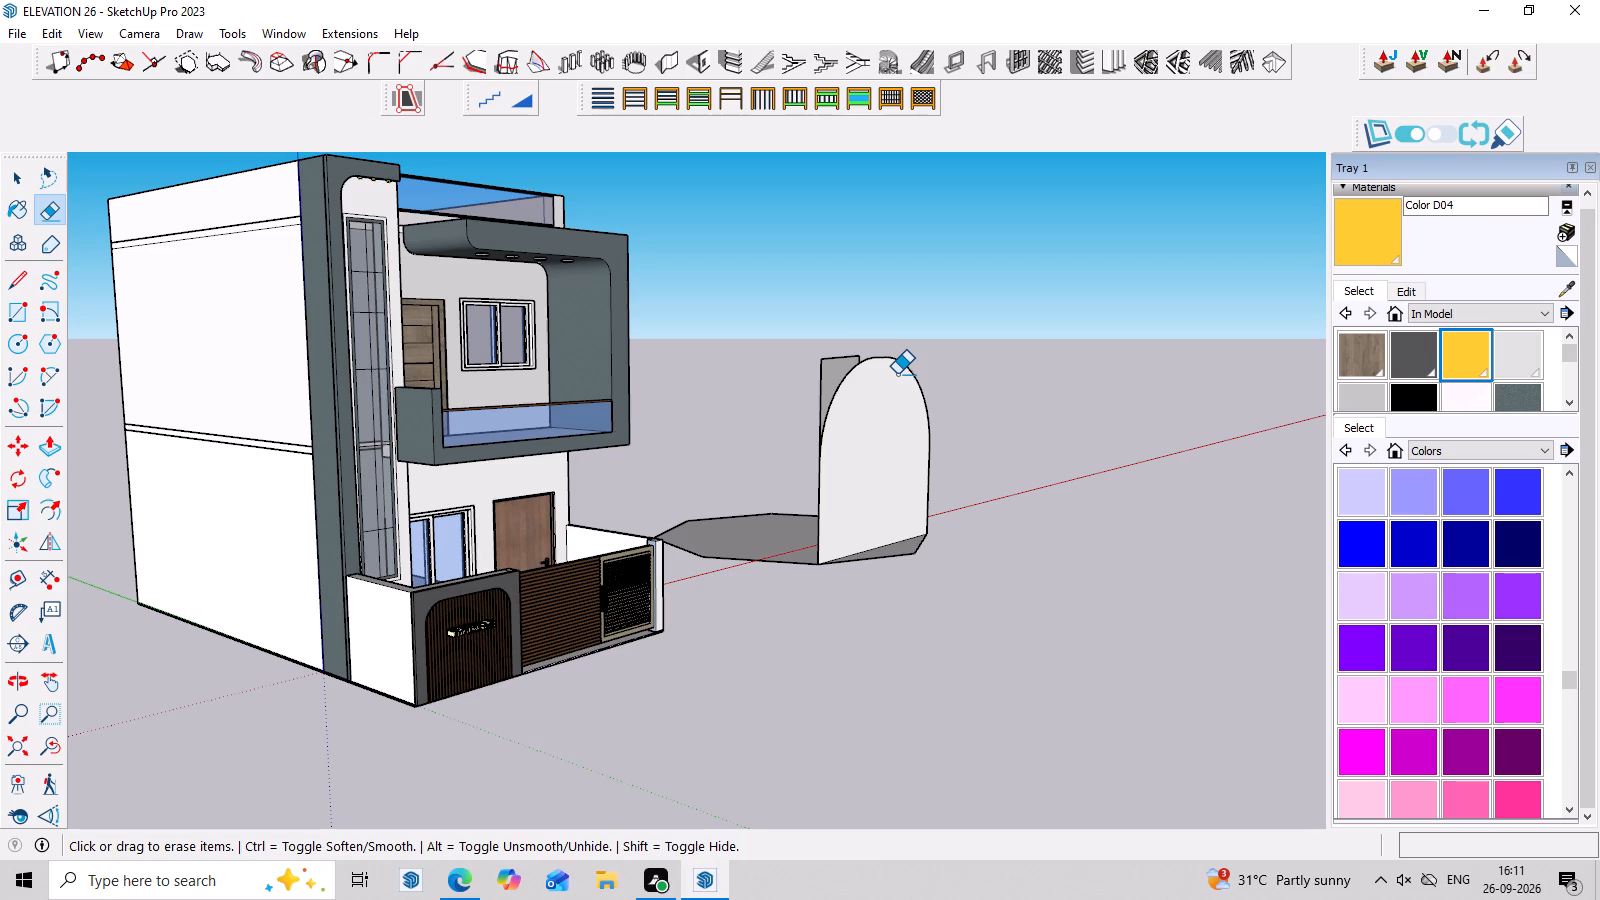
pyautogui.scroll(-8, 890, 388)
pyautogui.moveTo(884, 469); pyautogui.dragTo(731, 630, button='middle')
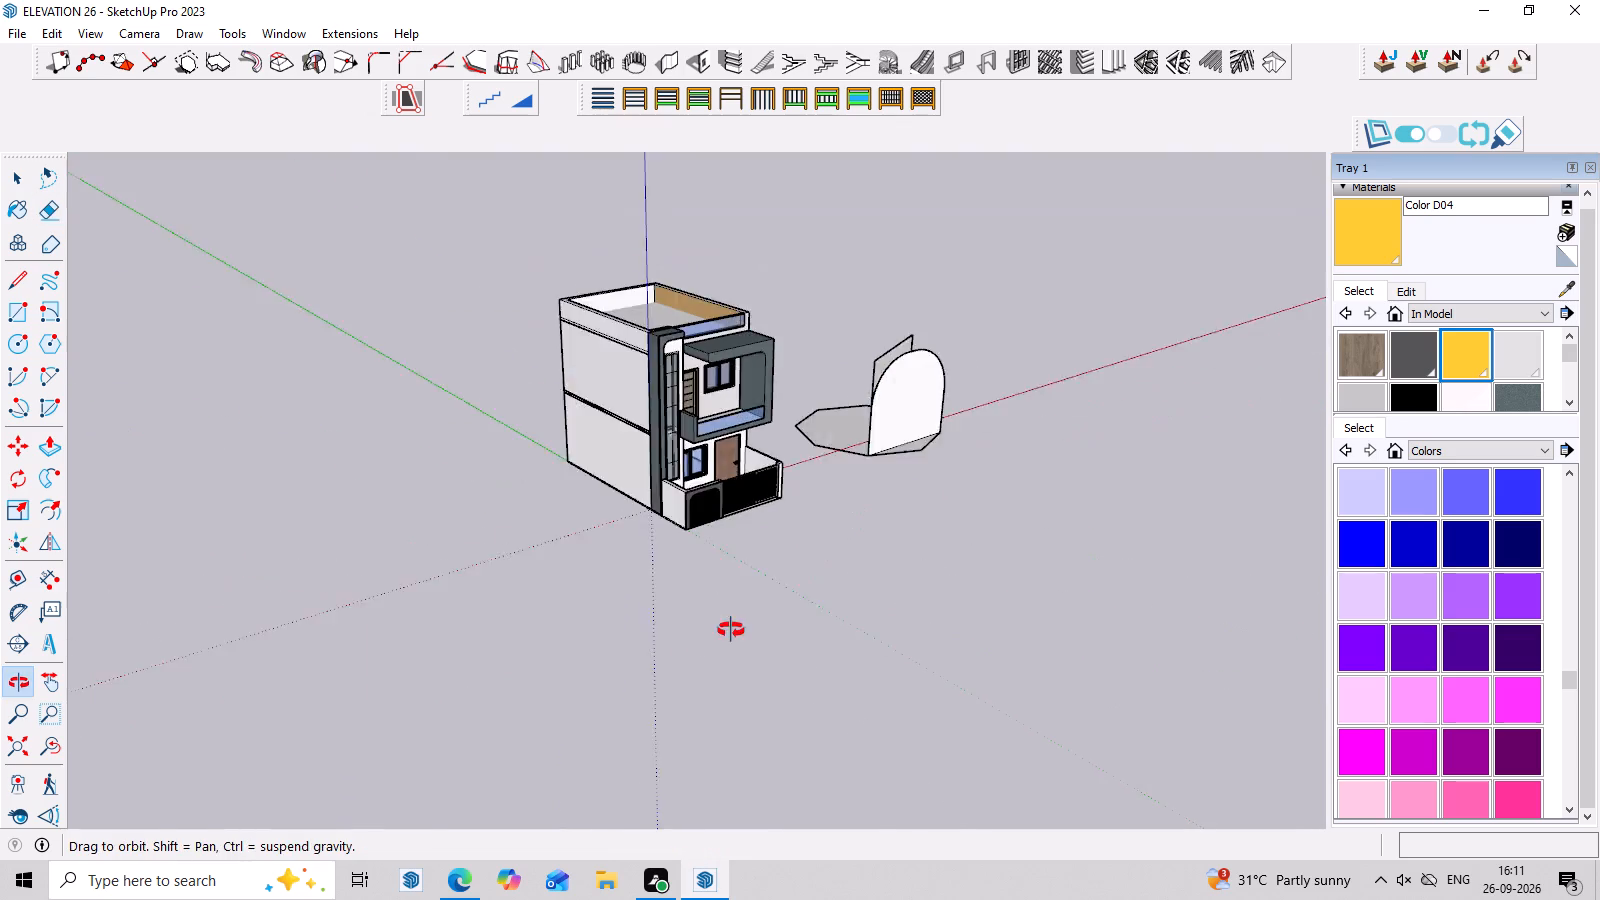
pyautogui.moveTo(731, 630); pyautogui.dragTo(683, 651, button='middle')
pyautogui.scroll(6, 1212, 456)
pyautogui.moveTo(987, 334); pyautogui.dragTo(812, 456, button='middle')
pyautogui.scroll(7, 1020, 509)
pyautogui.scroll(-6, 1056, 487)
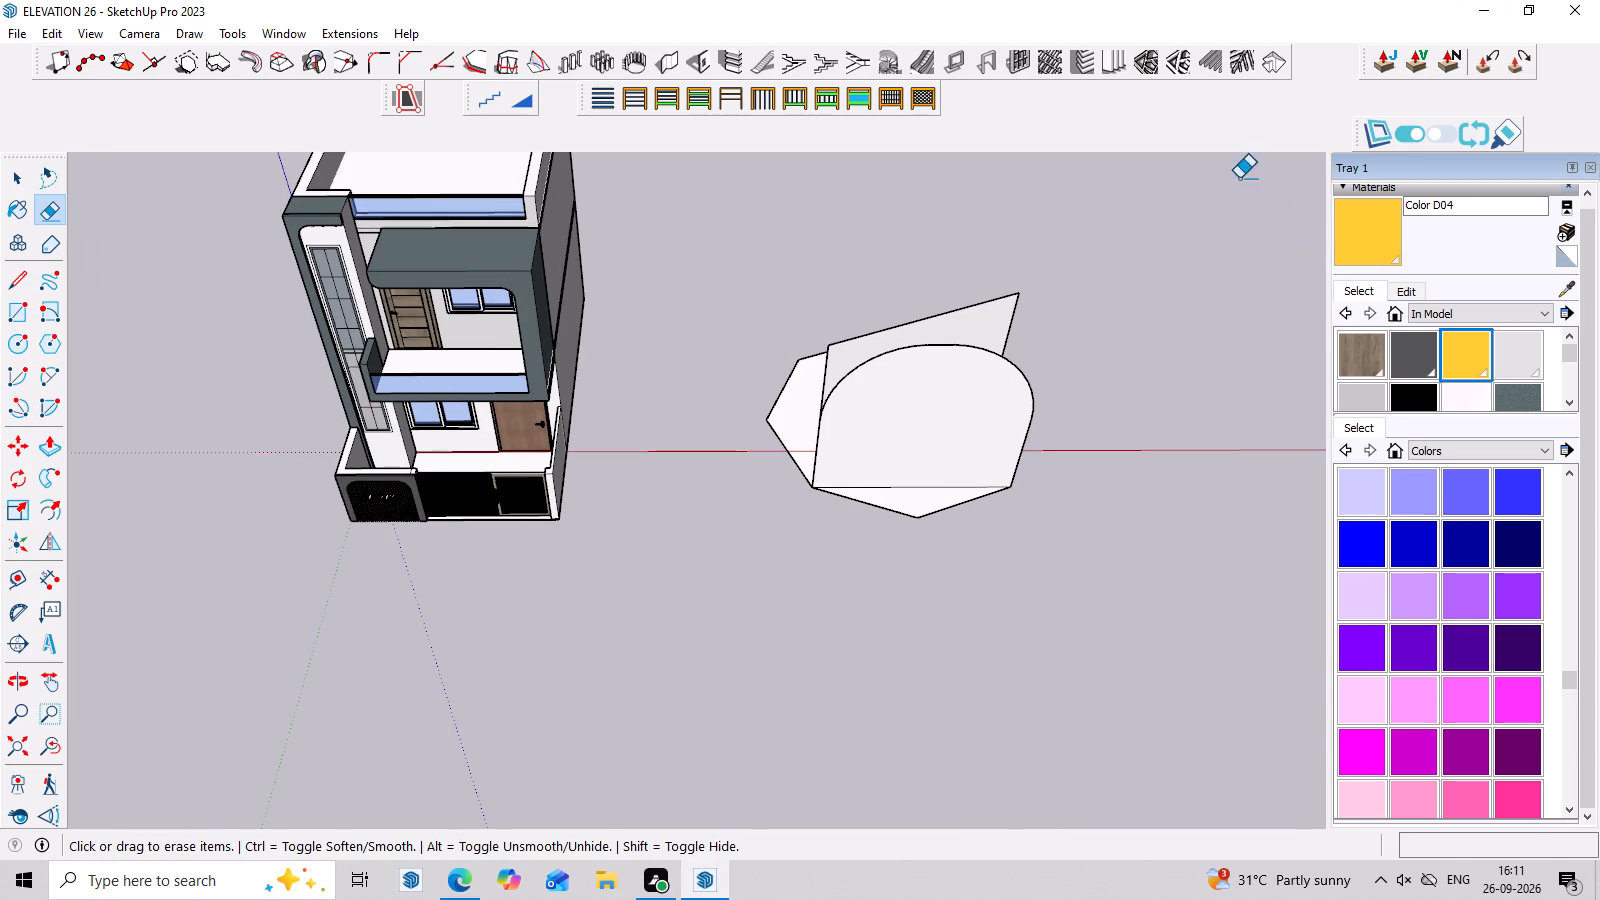
# Offset the arched panel's outline inward by about 10".
pyautogui.moveTo(1040, 400); pyautogui.dragTo(1067, 194, button='middle')
pyautogui.scroll(1, 1049, 368)
pyautogui.press('space')
pyautogui.click(947, 508)
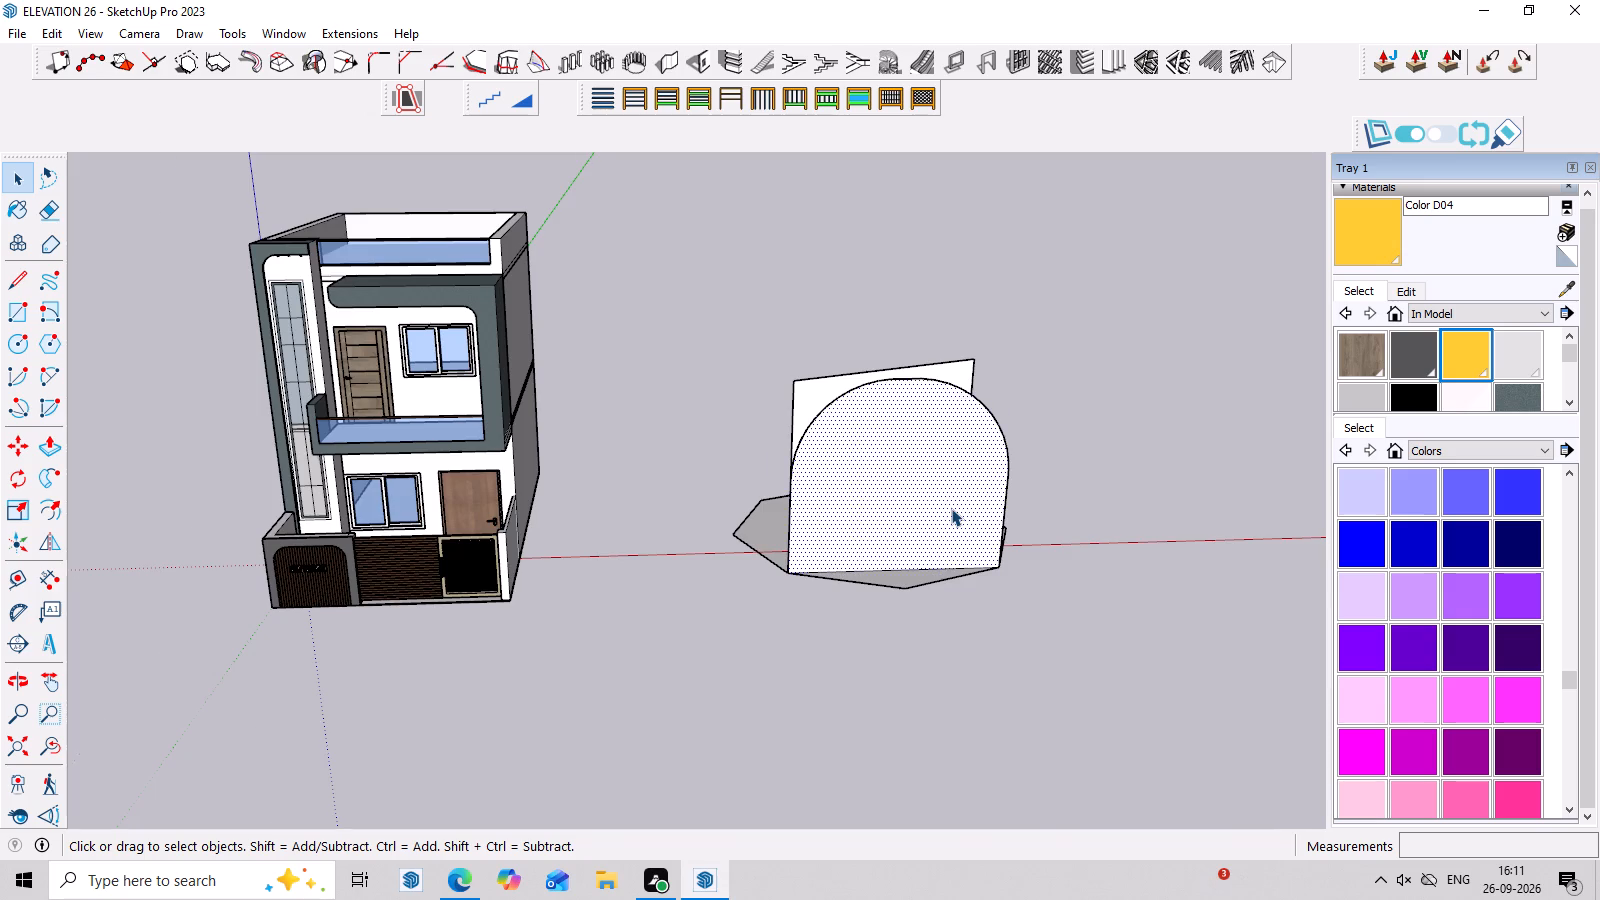
pyautogui.scroll(3, 951, 508)
pyautogui.press('f')
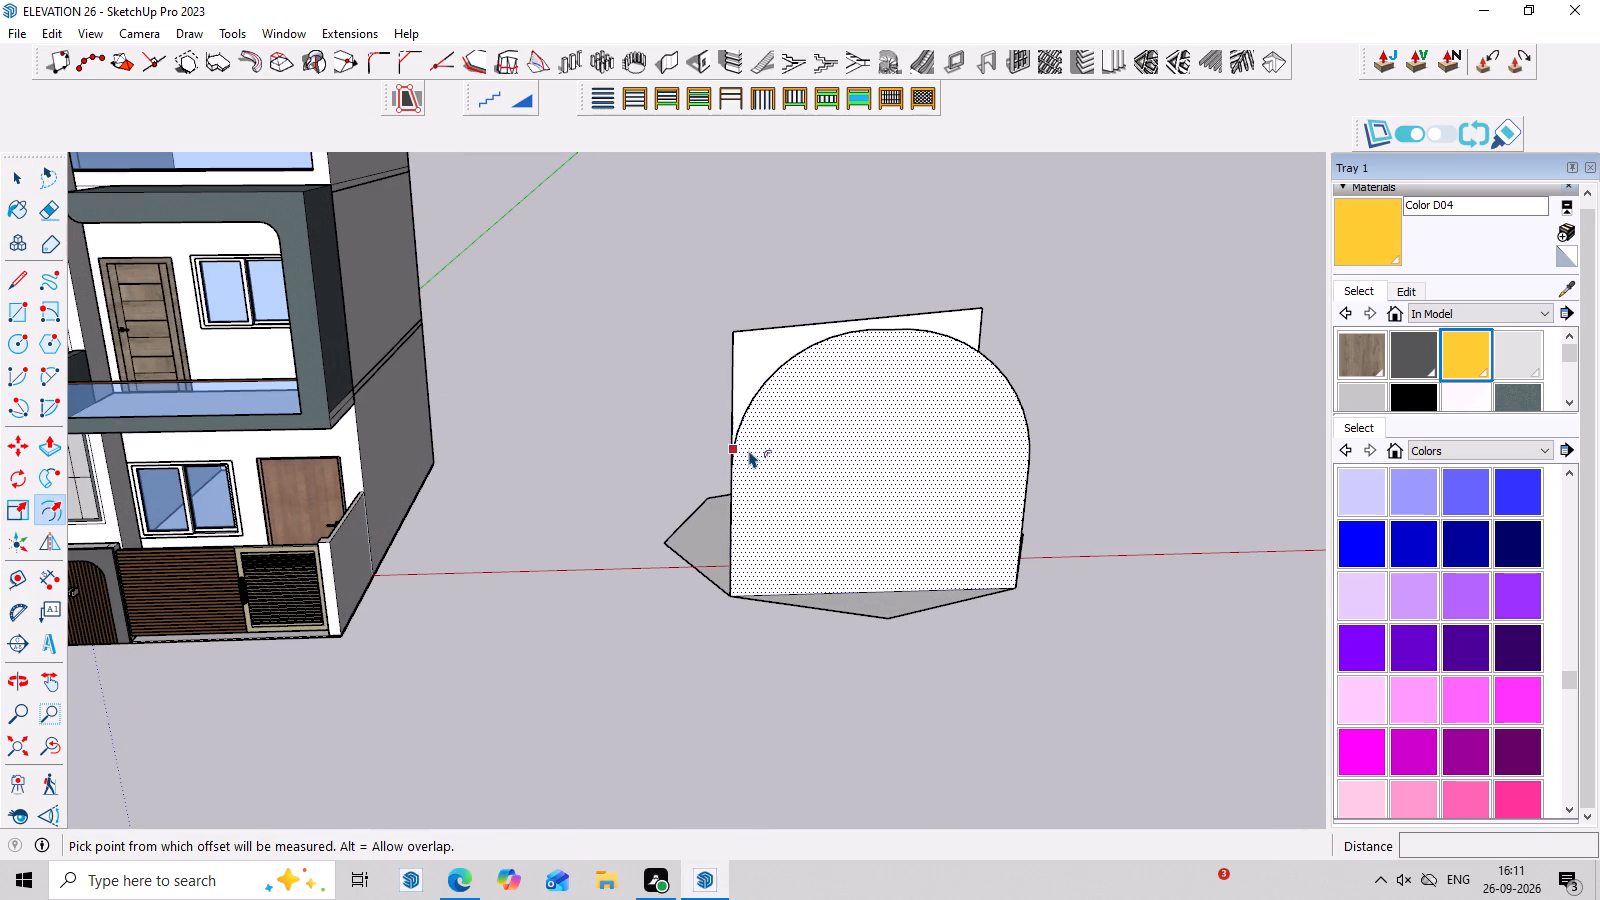
pyautogui.click(749, 449)
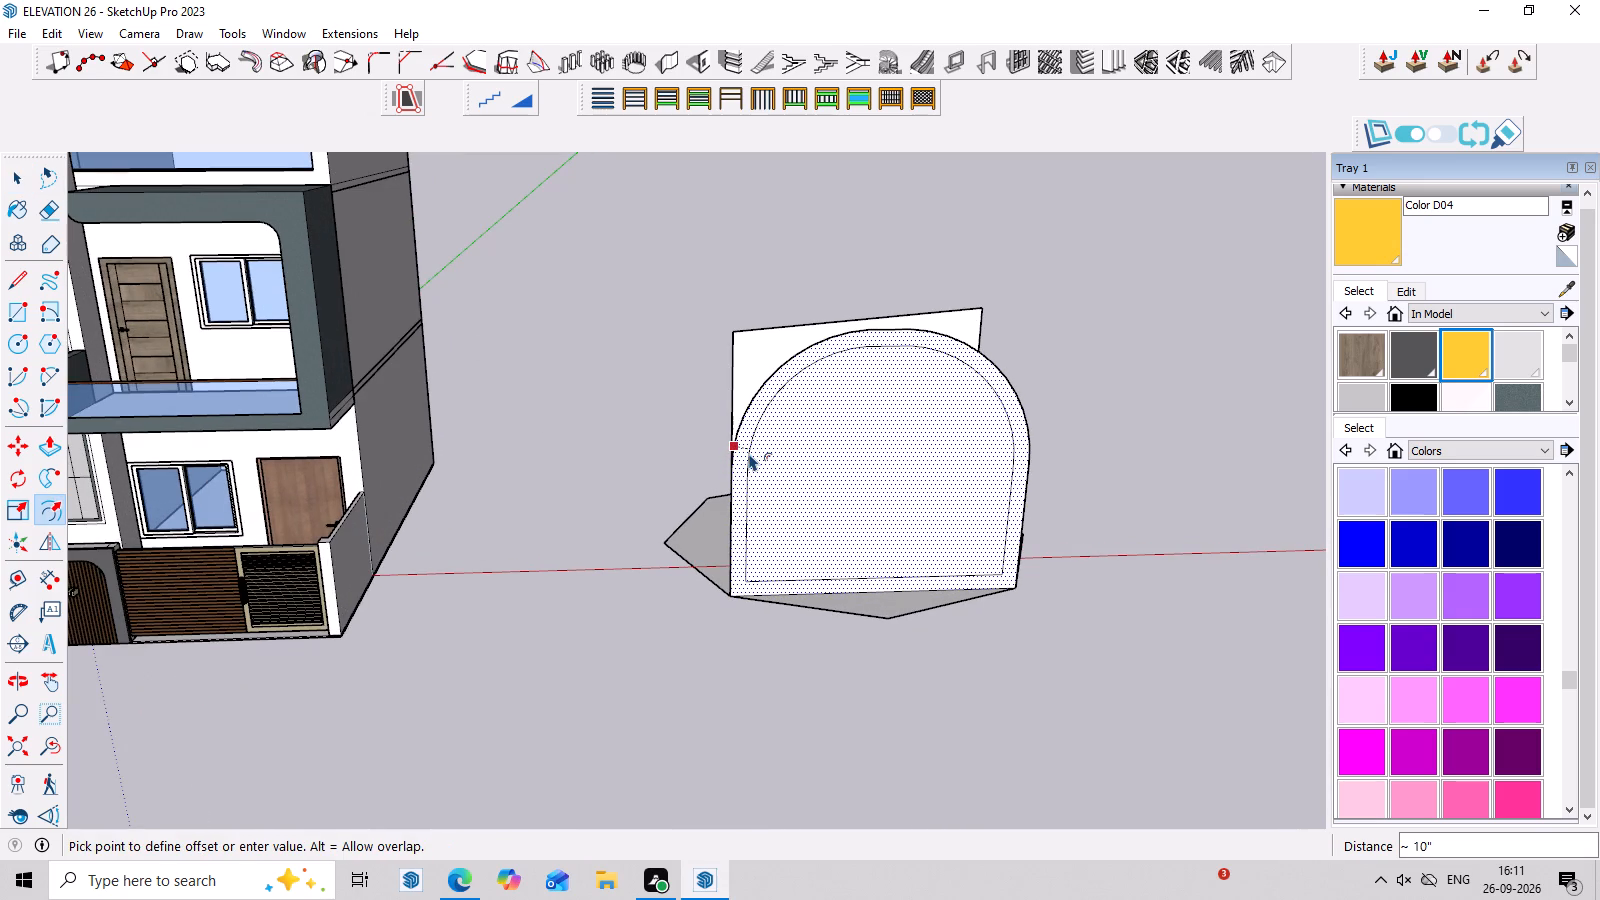
pyautogui.click(749, 453)
# Move the inner outline's bottom edge down about 10" onto the arched panel's base edge.
pyautogui.moveTo(951, 475); pyautogui.dragTo(954, 380, button='middle')
pyautogui.scroll(3, 940, 550)
pyautogui.scroll(2, 903, 623)
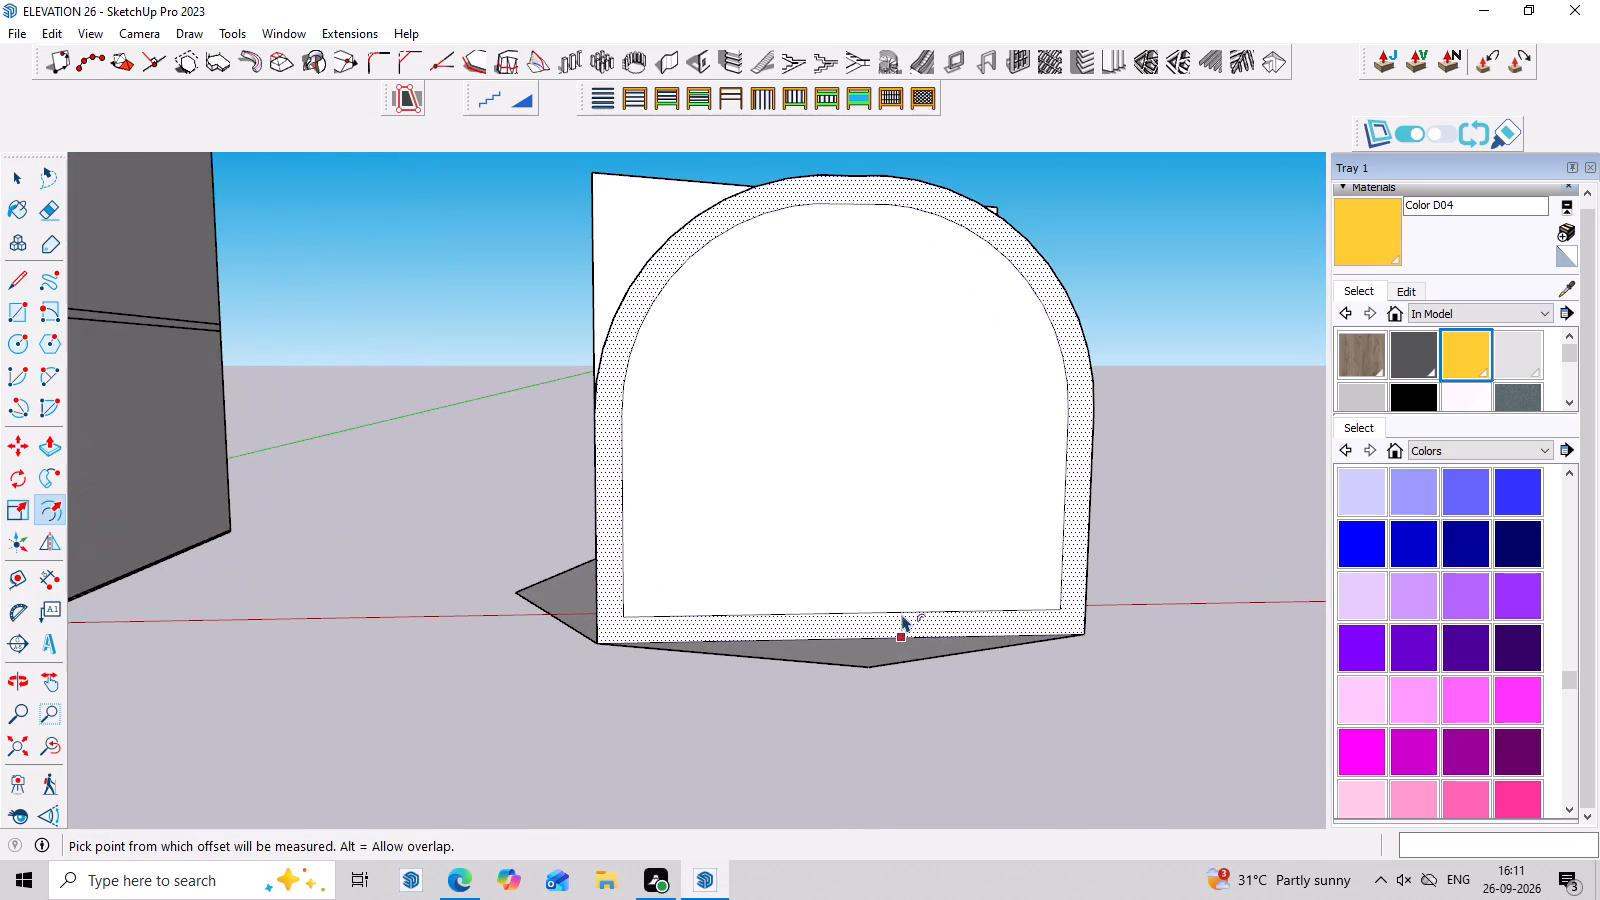
pyautogui.press('space')
pyautogui.click(912, 613)
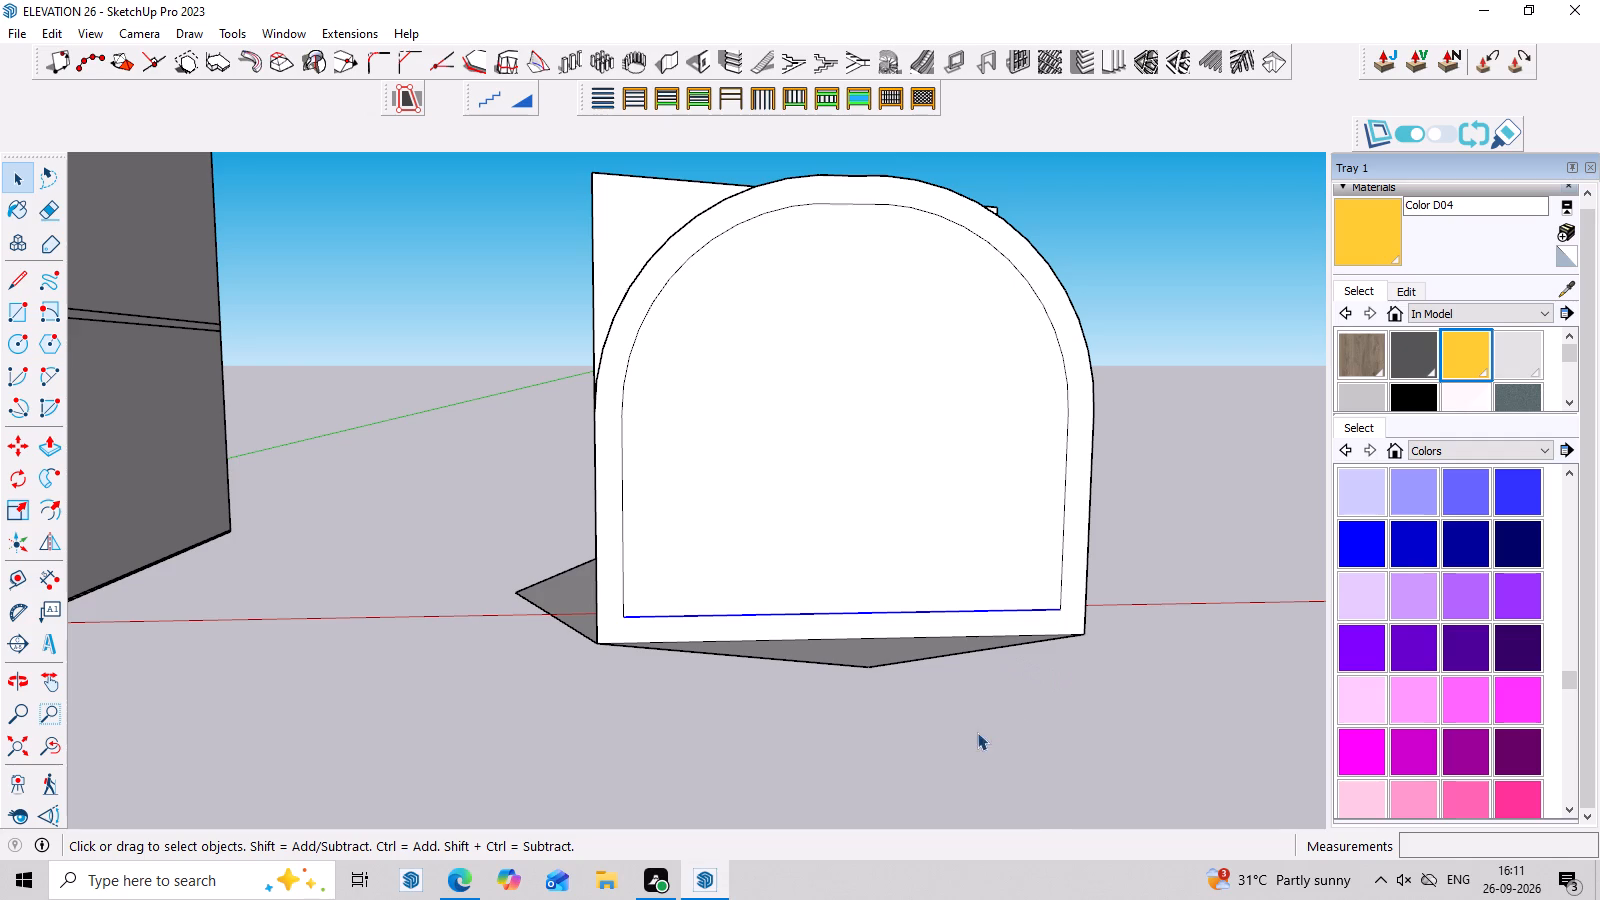
pyautogui.scroll(-10, 974, 739)
pyautogui.moveTo(742, 604); pyautogui.dragTo(790, 628, button='middle')
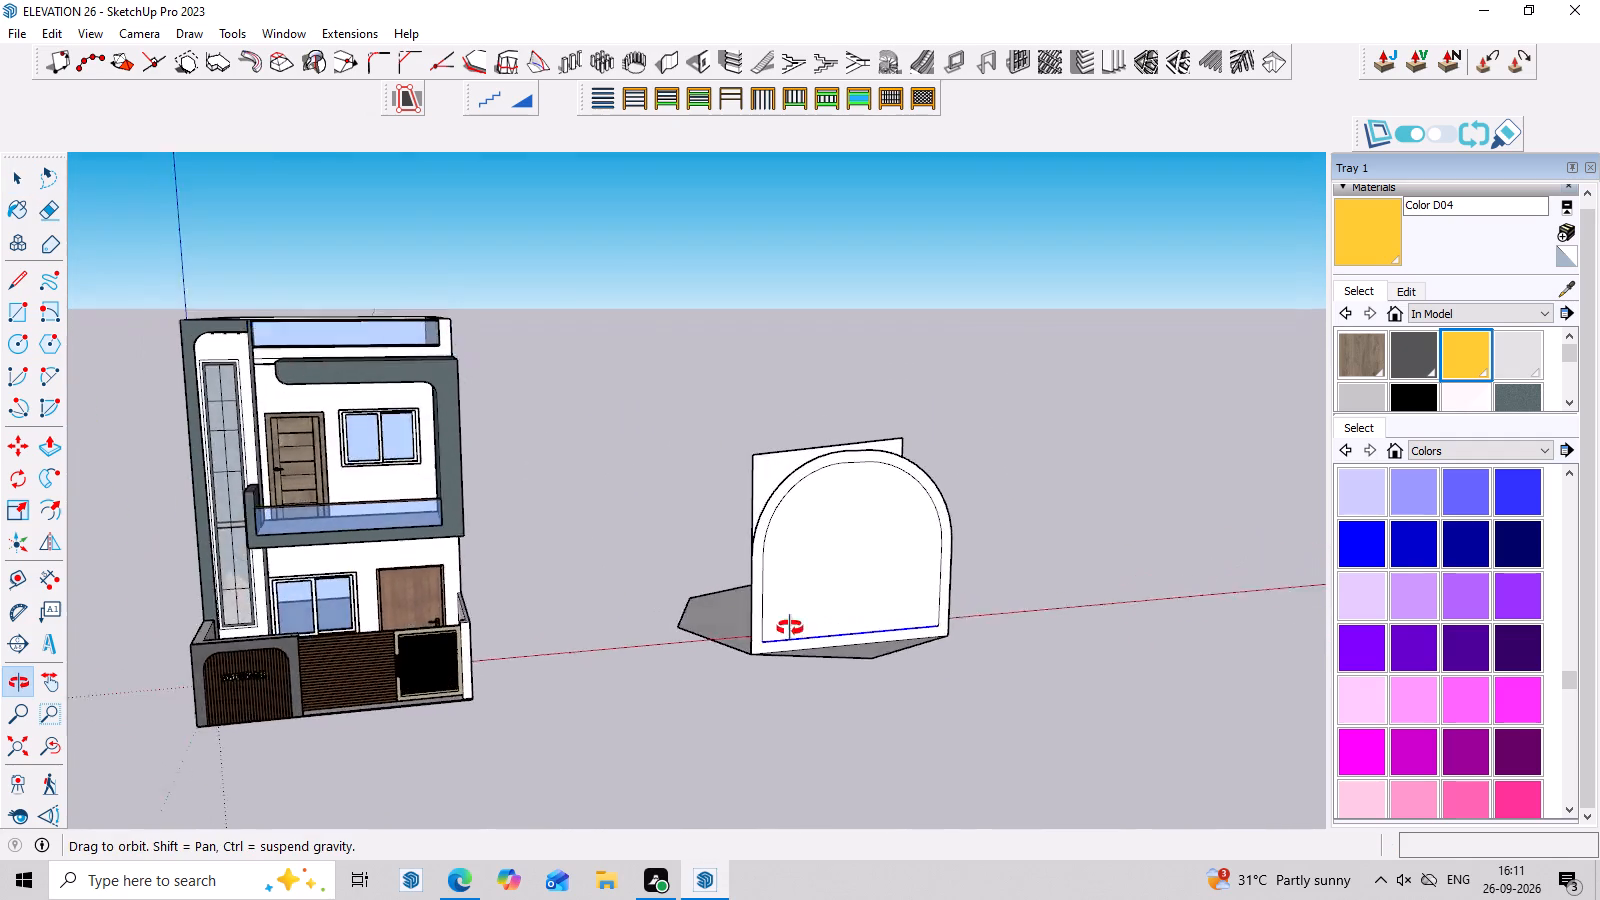
pyautogui.moveTo(790, 628); pyautogui.dragTo(788, 628, button='middle')
pyautogui.scroll(-1, 788, 628)
pyautogui.scroll(3, 897, 633)
pyautogui.moveTo(941, 635); pyautogui.dragTo(866, 617, button='middle')
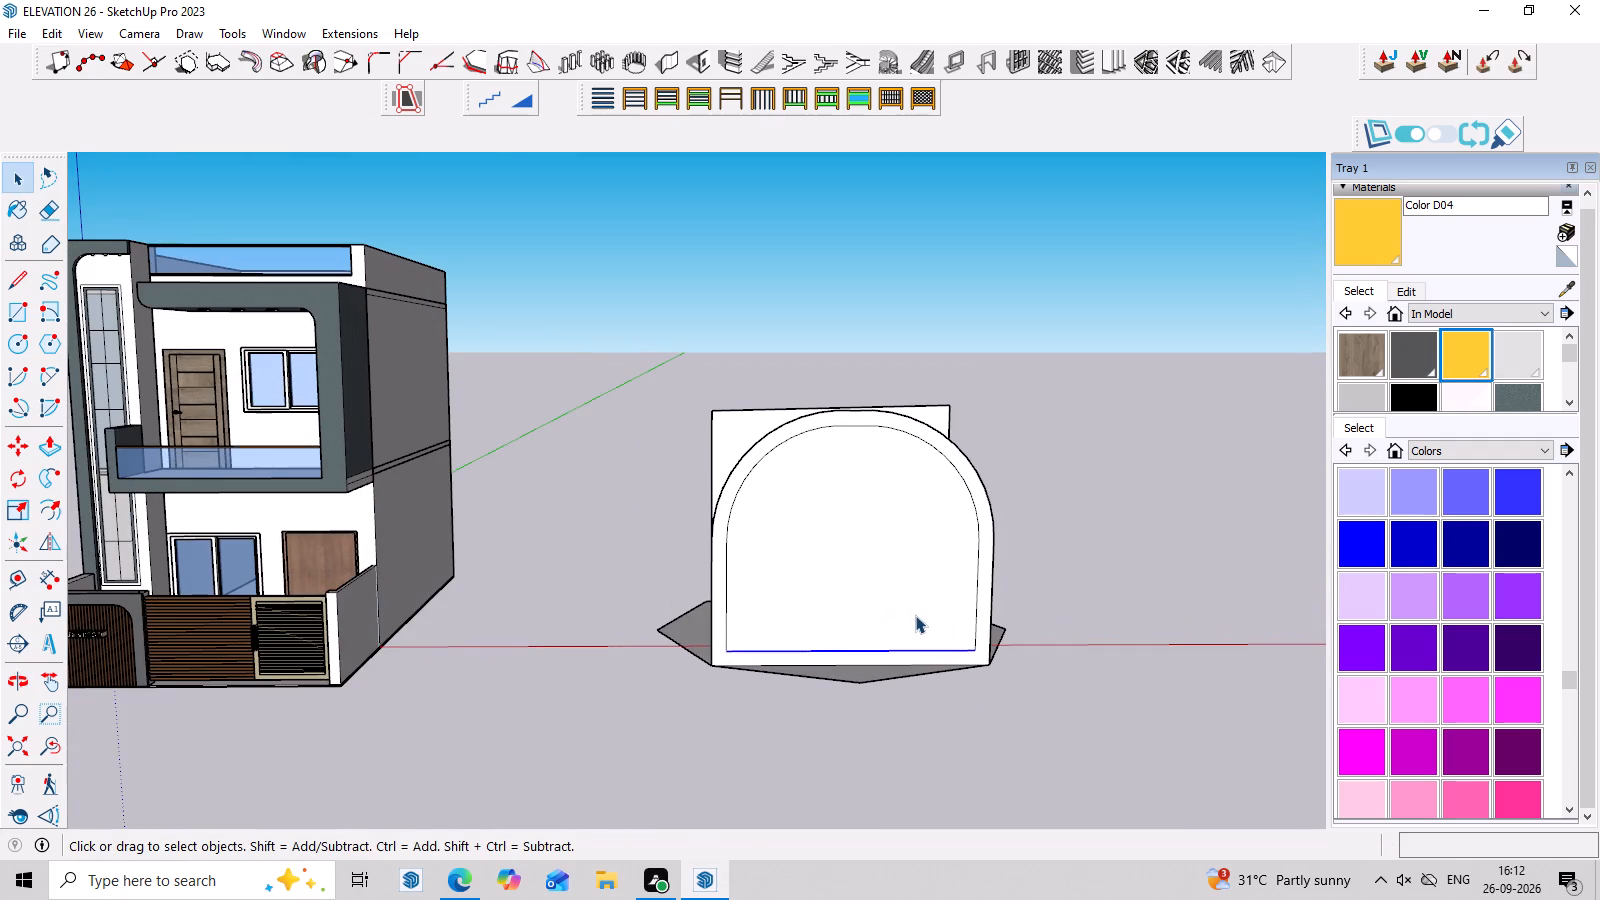
pyautogui.scroll(2, 977, 642)
pyautogui.press('m')
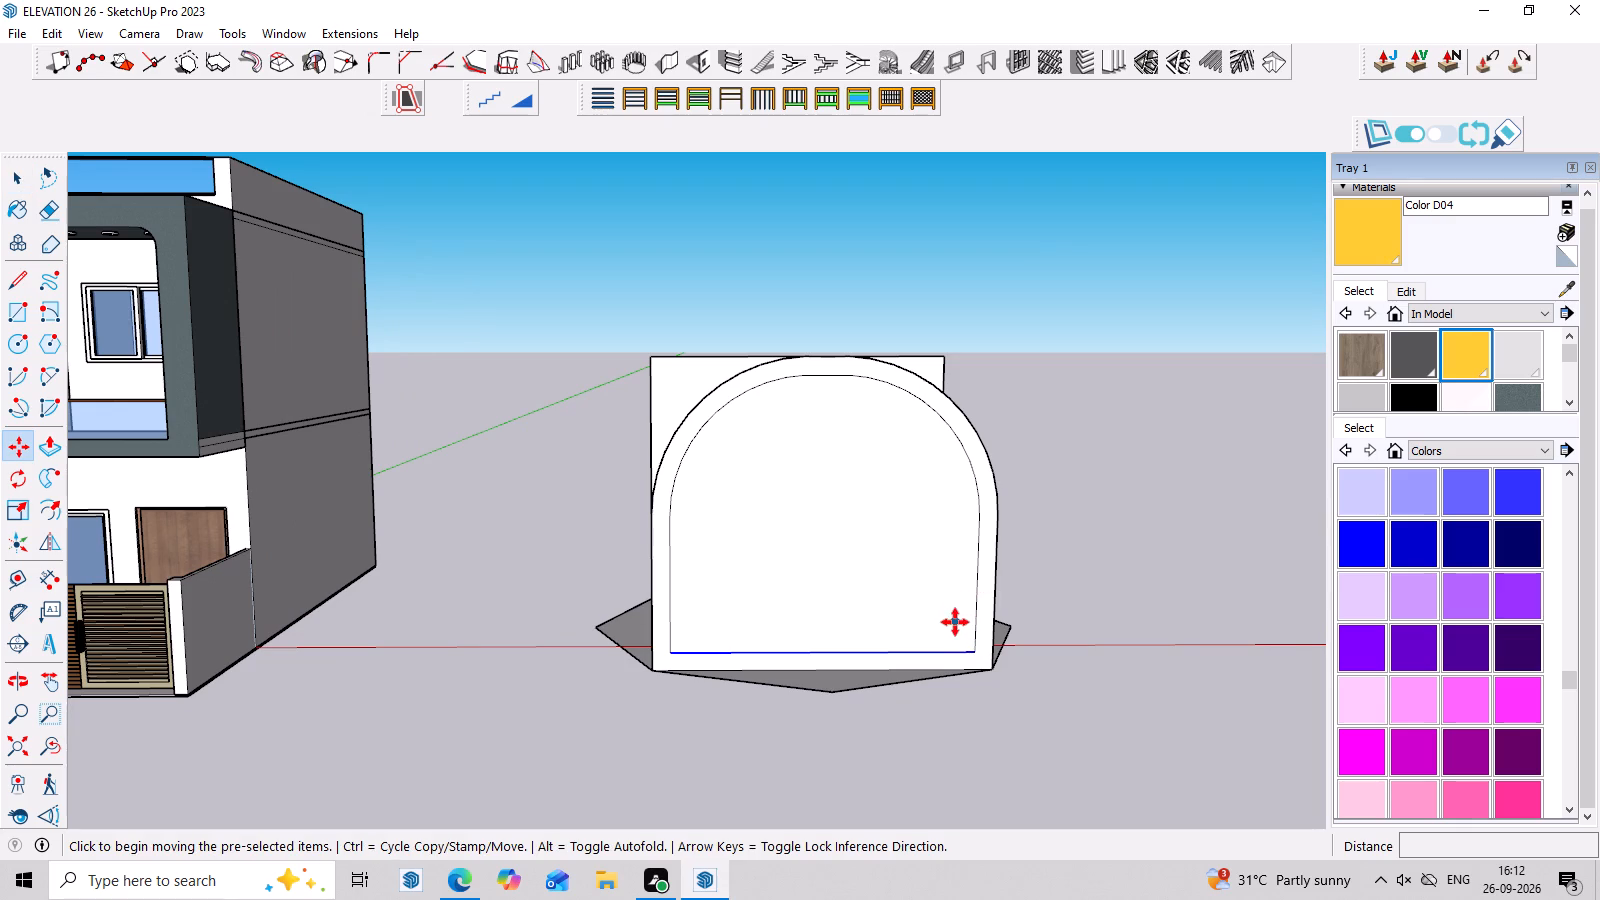
pyautogui.doubleClick(973, 649)
pyautogui.click(973, 672)
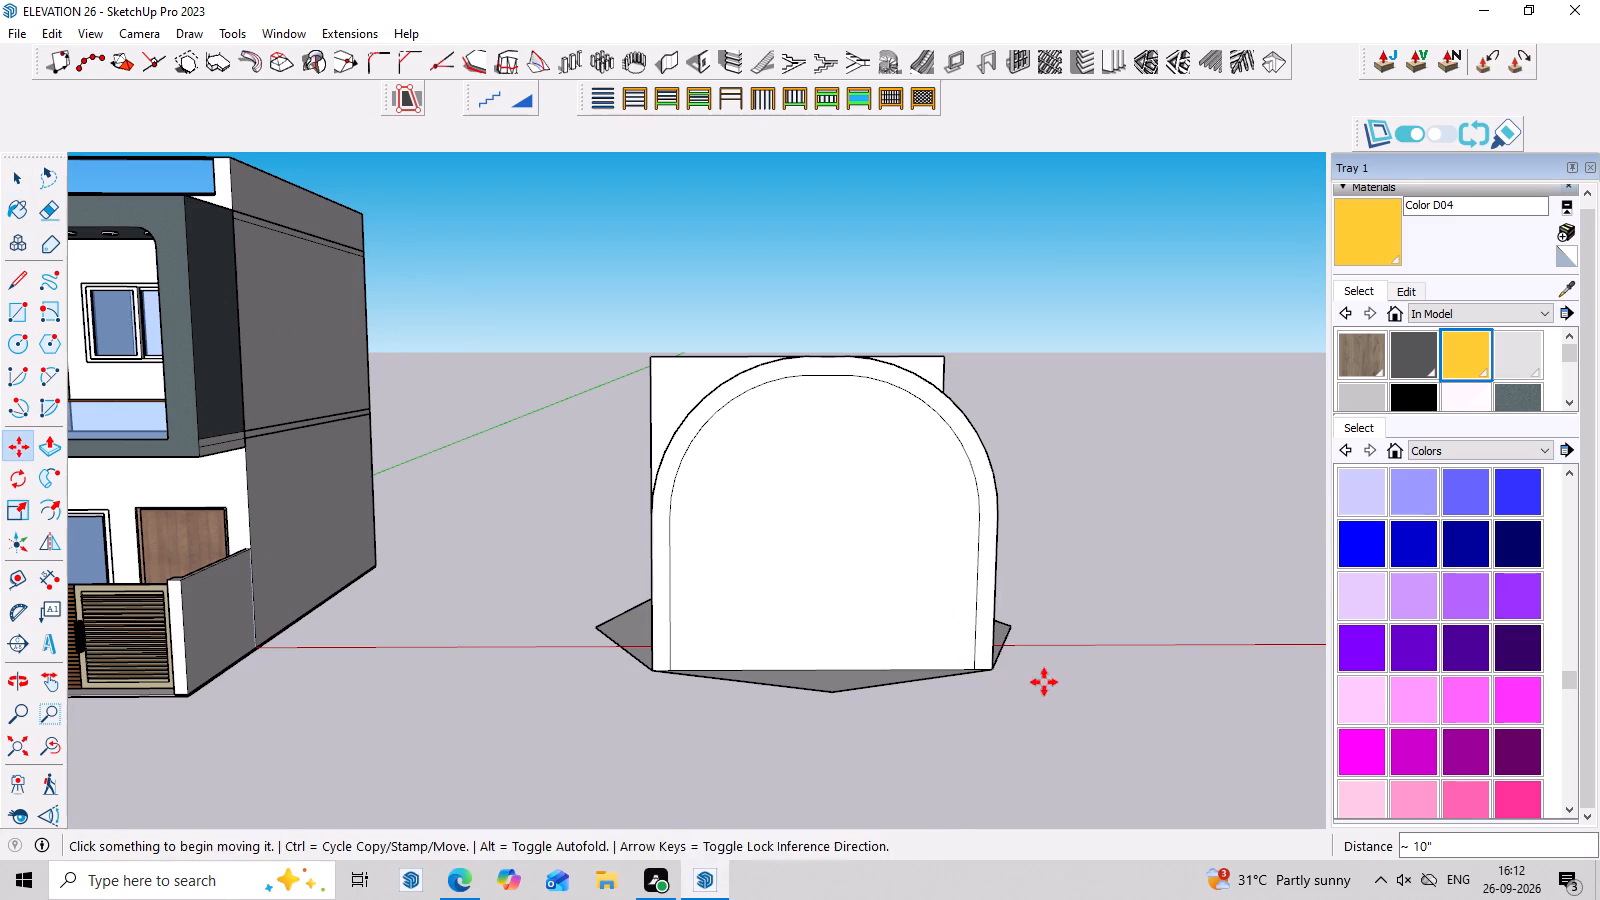
# Remove the arch's inner face, leaving only the surrounding frame band.
pyautogui.moveTo(1063, 689); pyautogui.dragTo(1195, 617, button='middle')
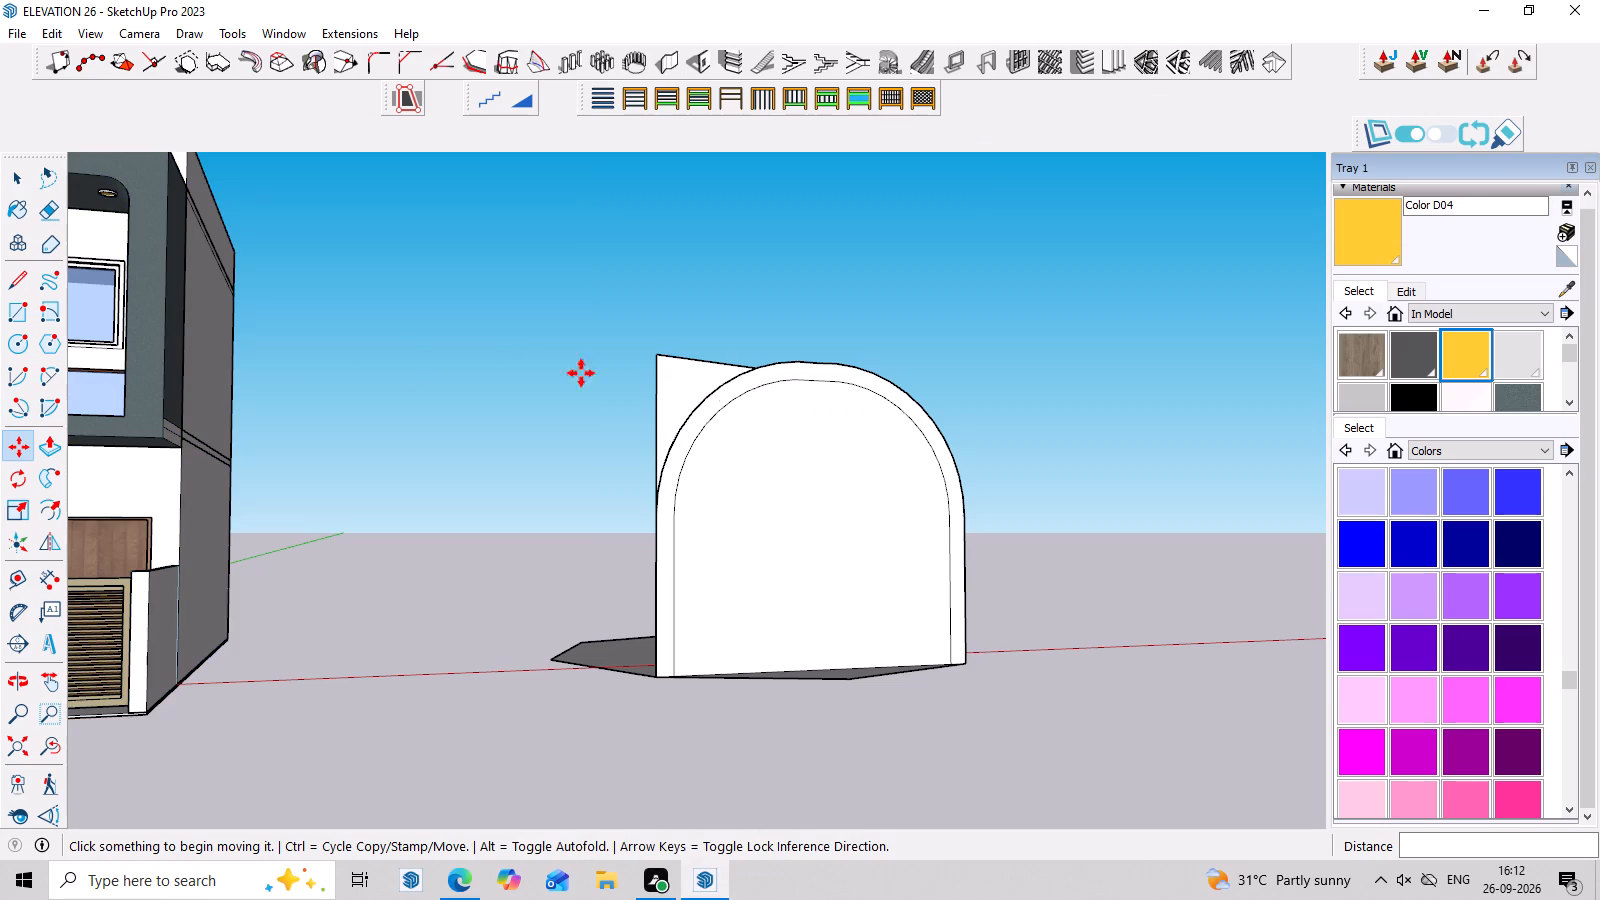
pyautogui.press('space')
pyautogui.click(850, 463)
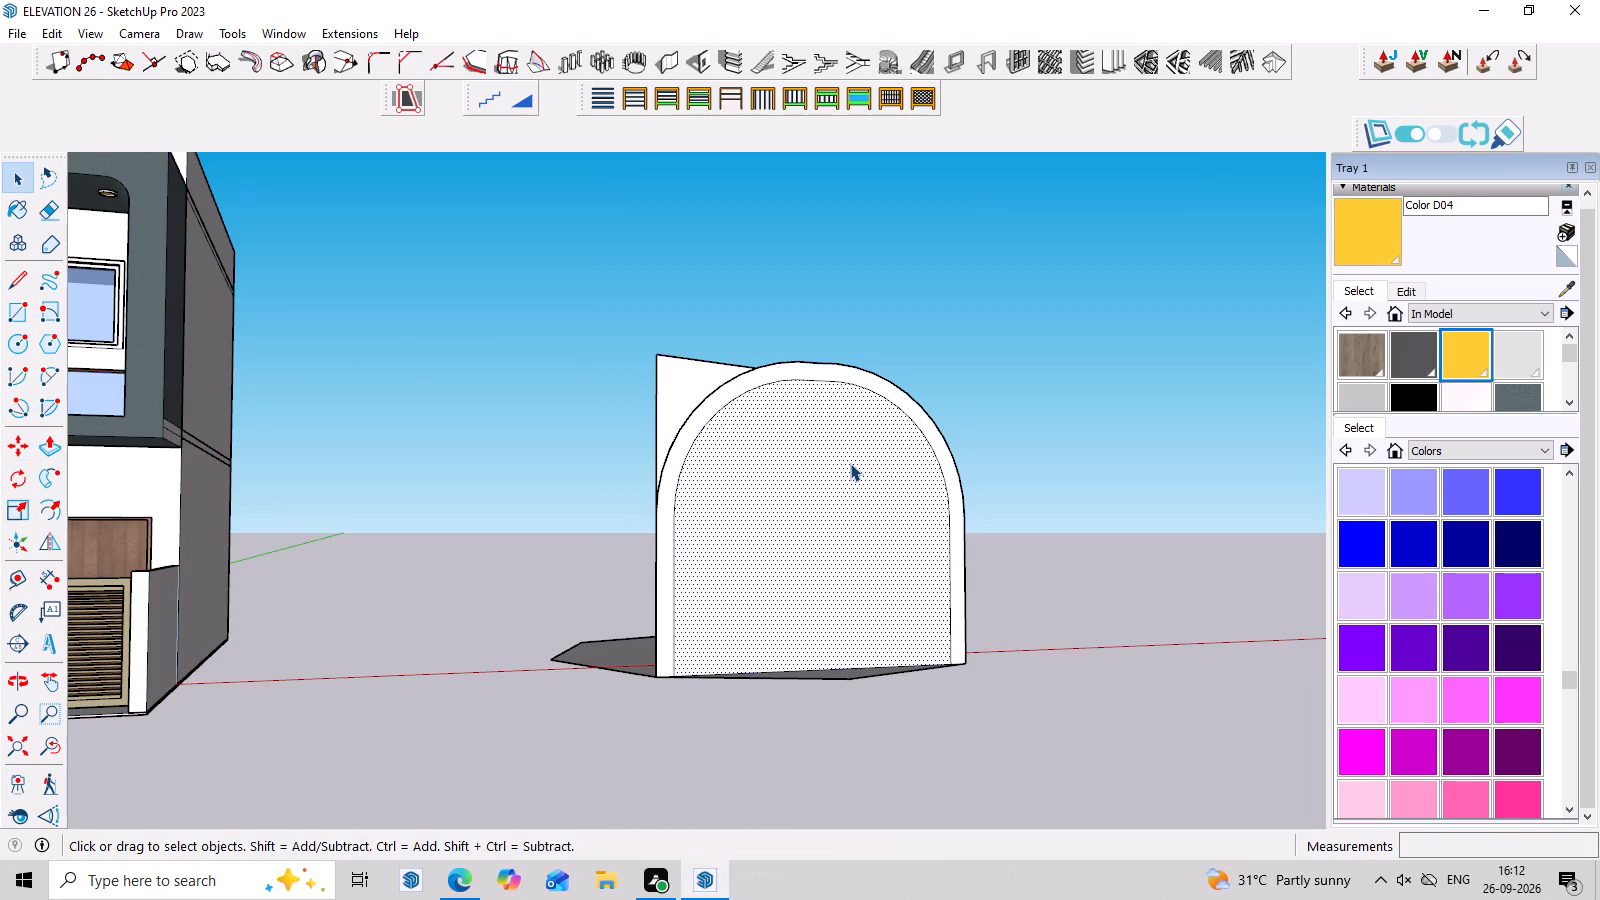
pyautogui.hotkey('ctrl', 'x')
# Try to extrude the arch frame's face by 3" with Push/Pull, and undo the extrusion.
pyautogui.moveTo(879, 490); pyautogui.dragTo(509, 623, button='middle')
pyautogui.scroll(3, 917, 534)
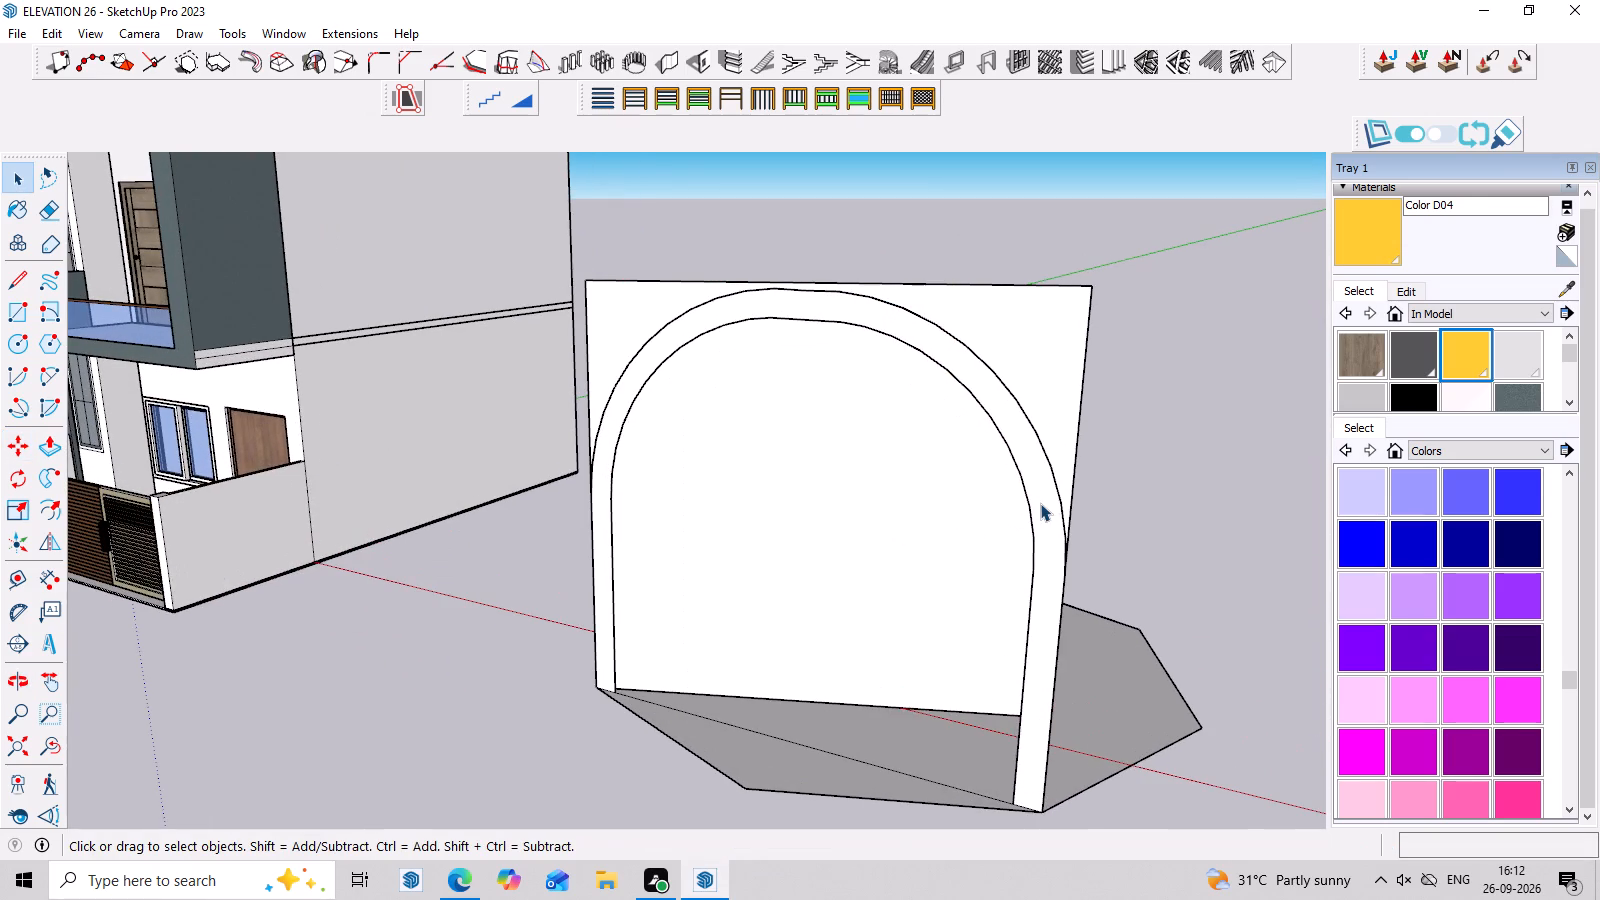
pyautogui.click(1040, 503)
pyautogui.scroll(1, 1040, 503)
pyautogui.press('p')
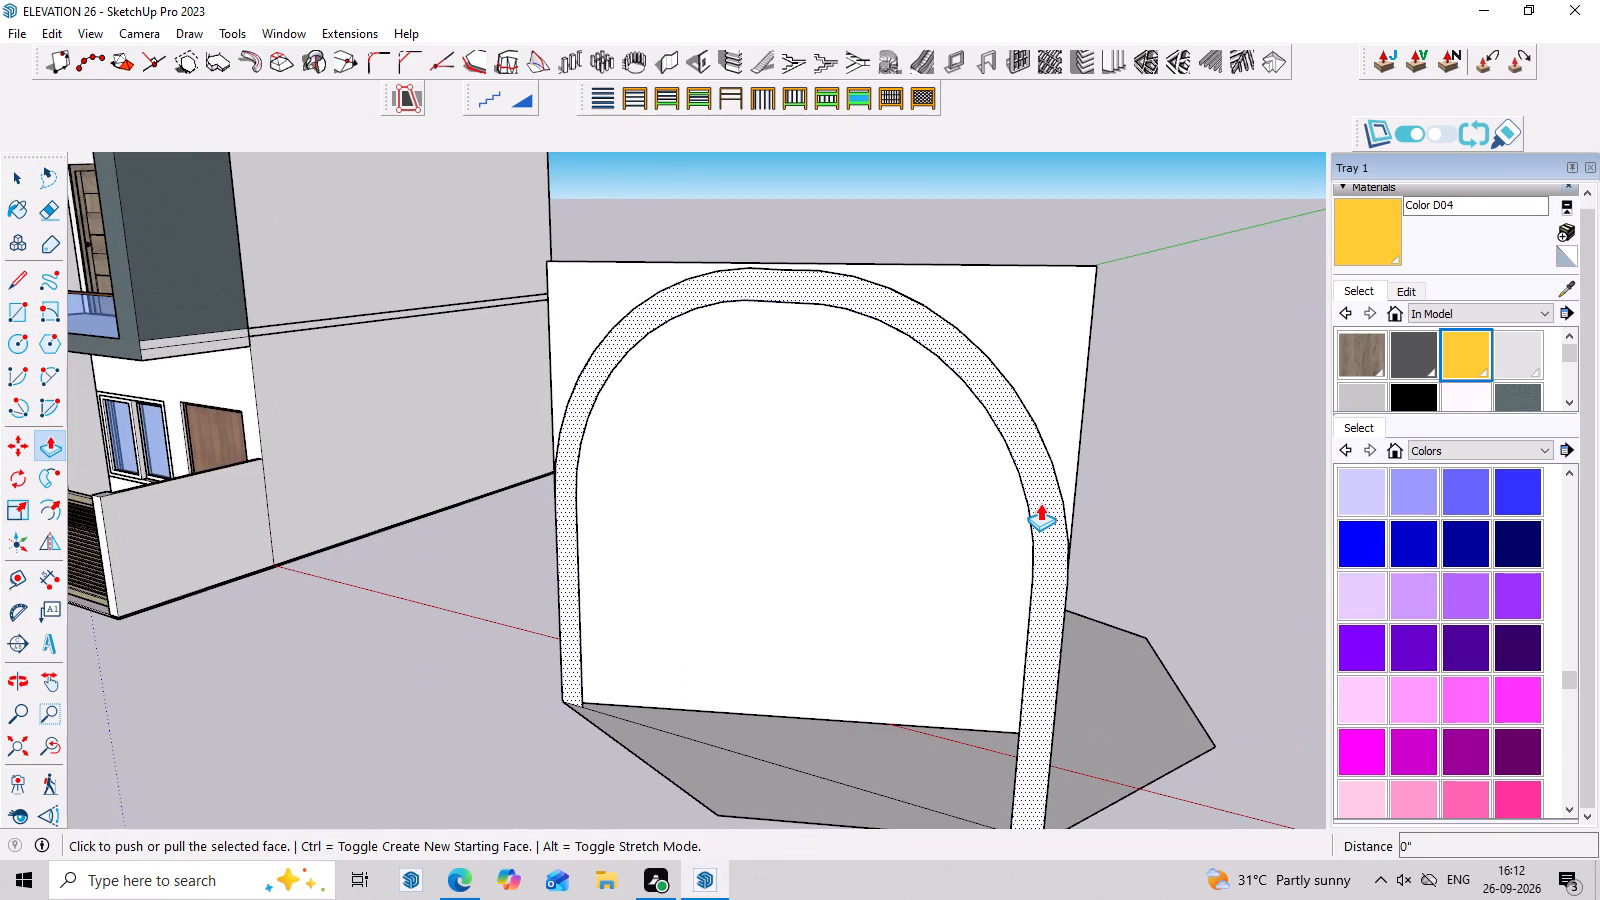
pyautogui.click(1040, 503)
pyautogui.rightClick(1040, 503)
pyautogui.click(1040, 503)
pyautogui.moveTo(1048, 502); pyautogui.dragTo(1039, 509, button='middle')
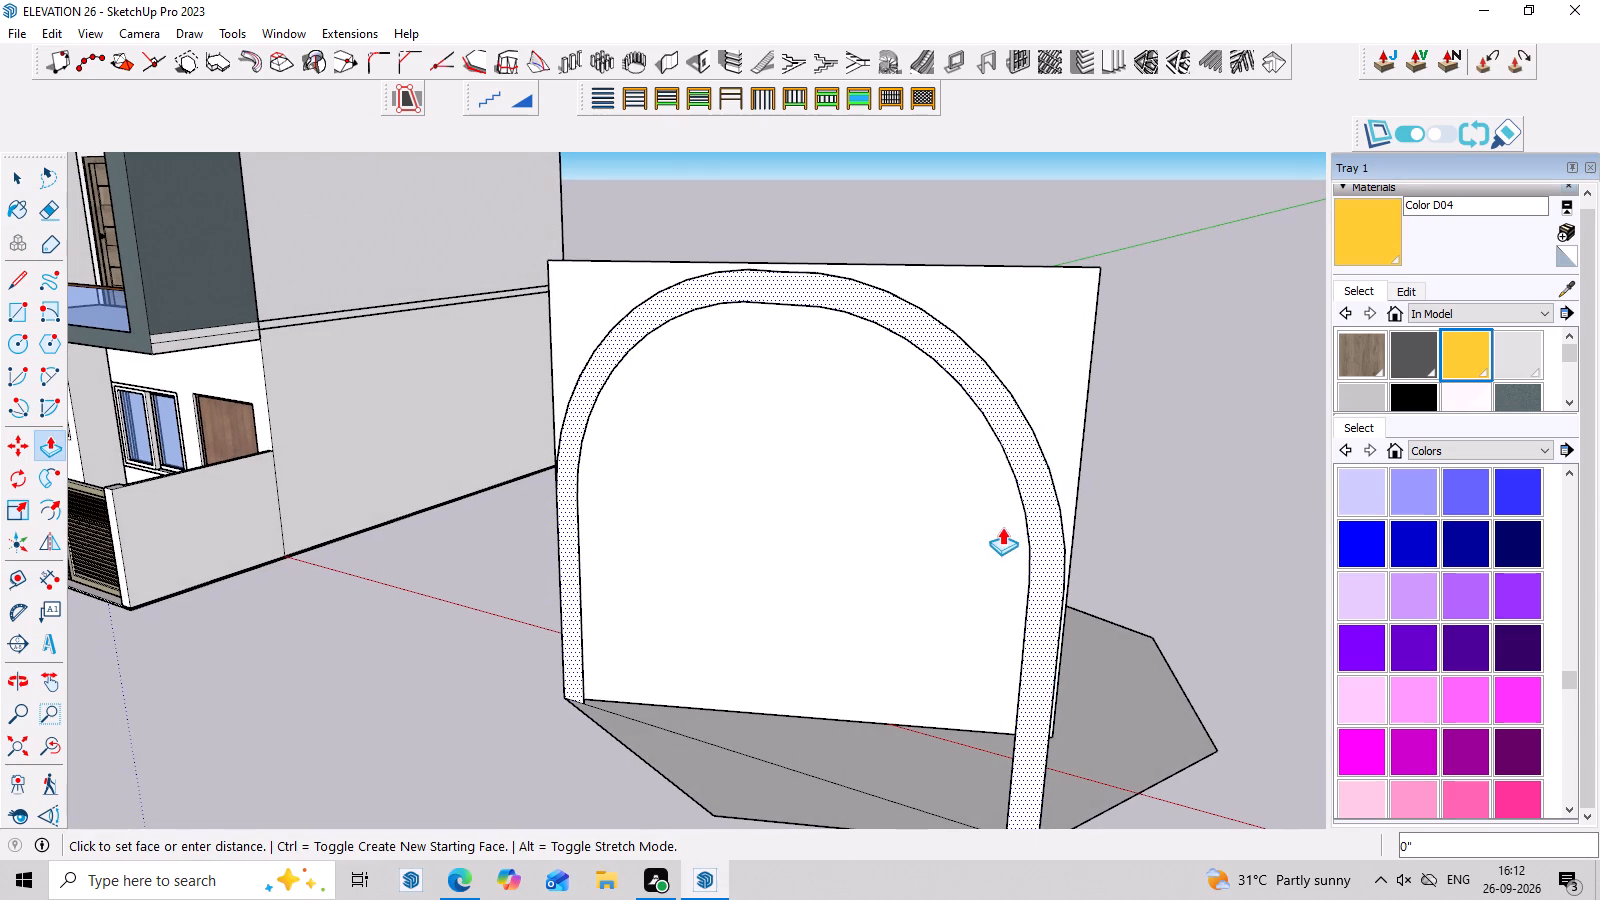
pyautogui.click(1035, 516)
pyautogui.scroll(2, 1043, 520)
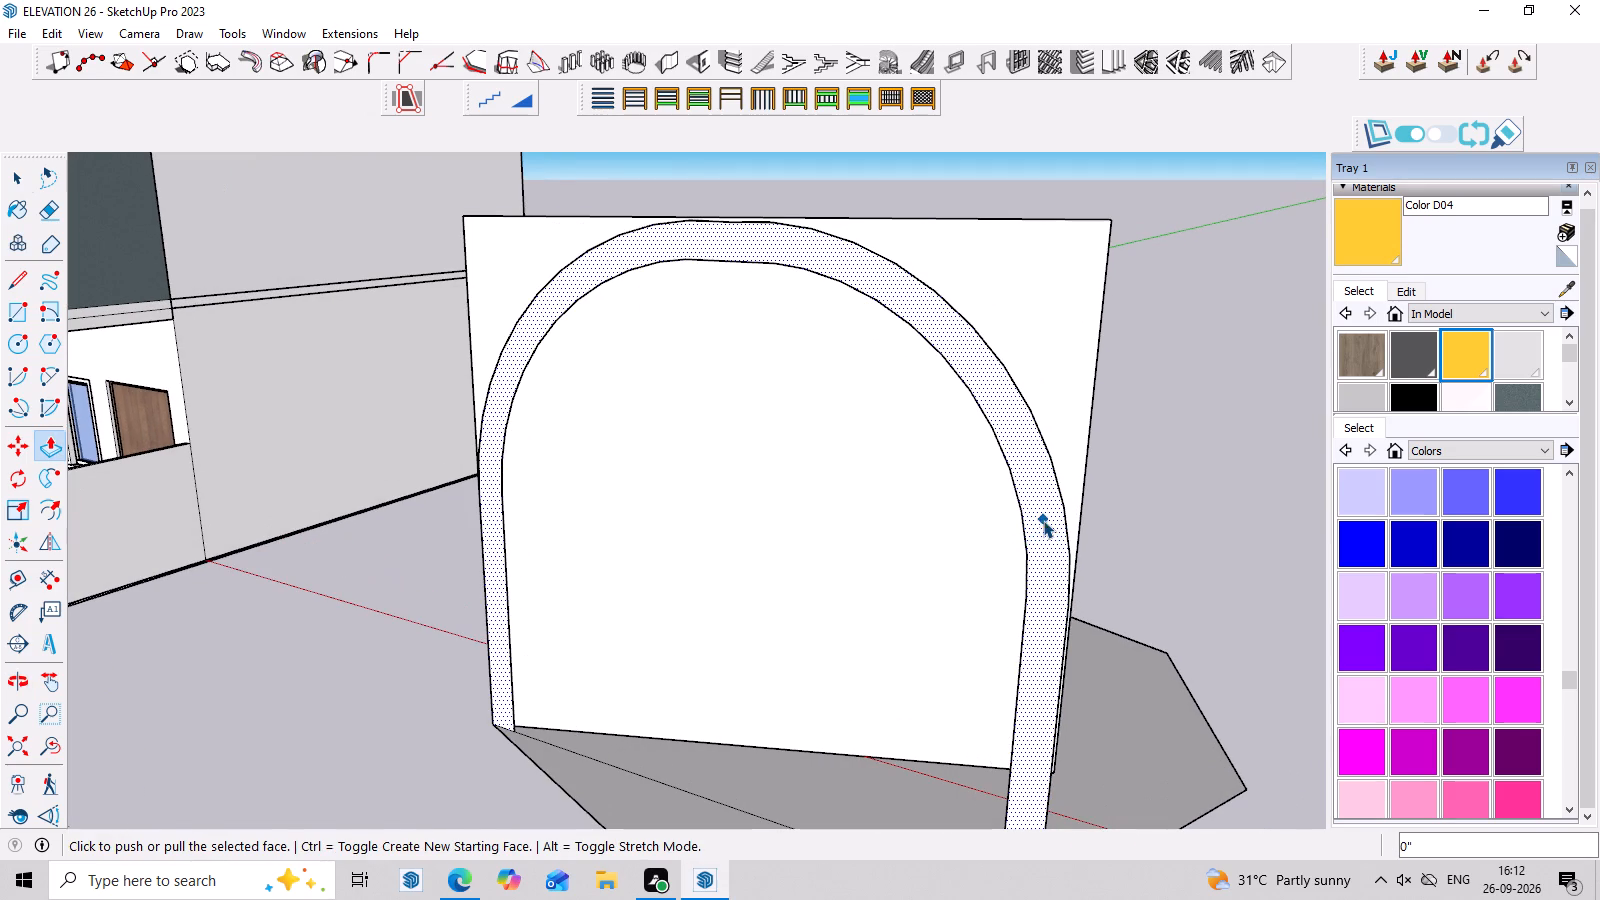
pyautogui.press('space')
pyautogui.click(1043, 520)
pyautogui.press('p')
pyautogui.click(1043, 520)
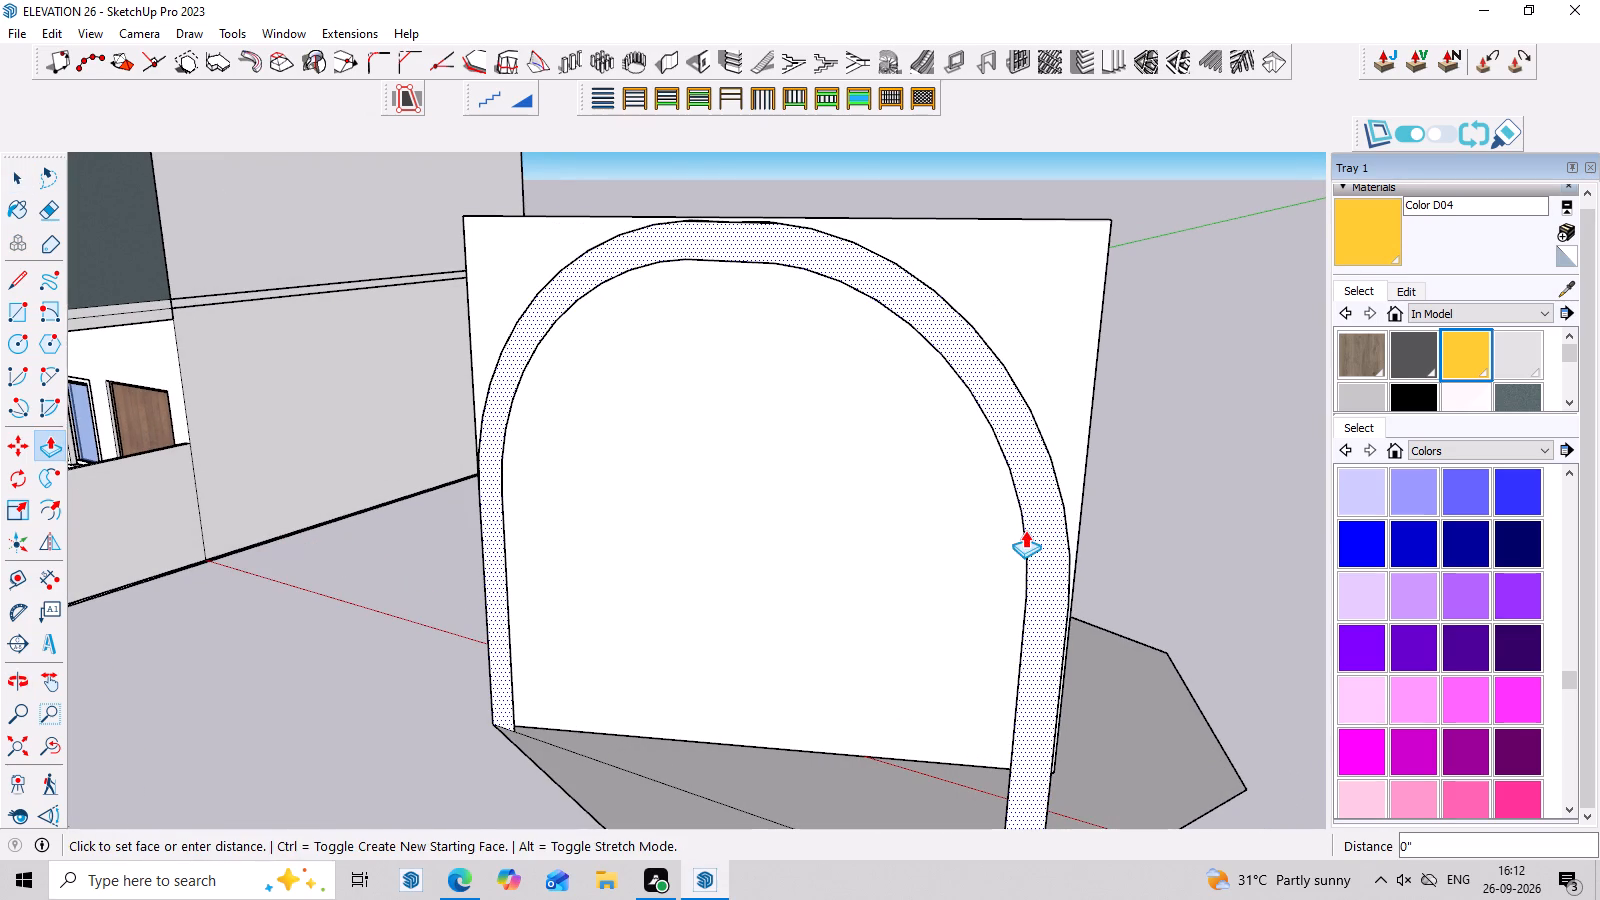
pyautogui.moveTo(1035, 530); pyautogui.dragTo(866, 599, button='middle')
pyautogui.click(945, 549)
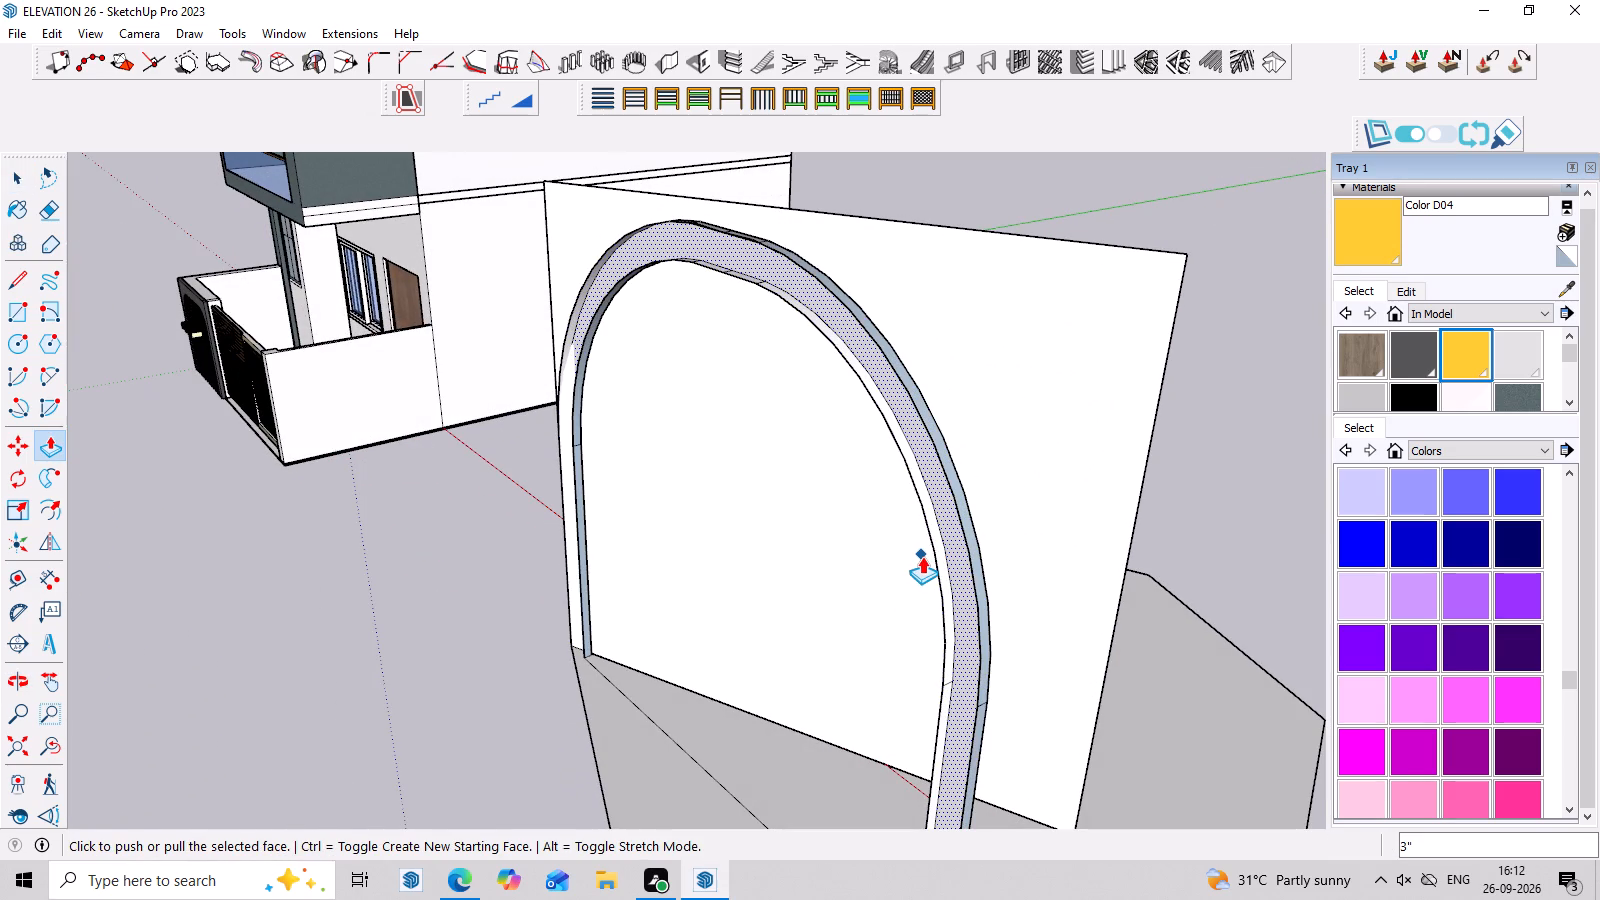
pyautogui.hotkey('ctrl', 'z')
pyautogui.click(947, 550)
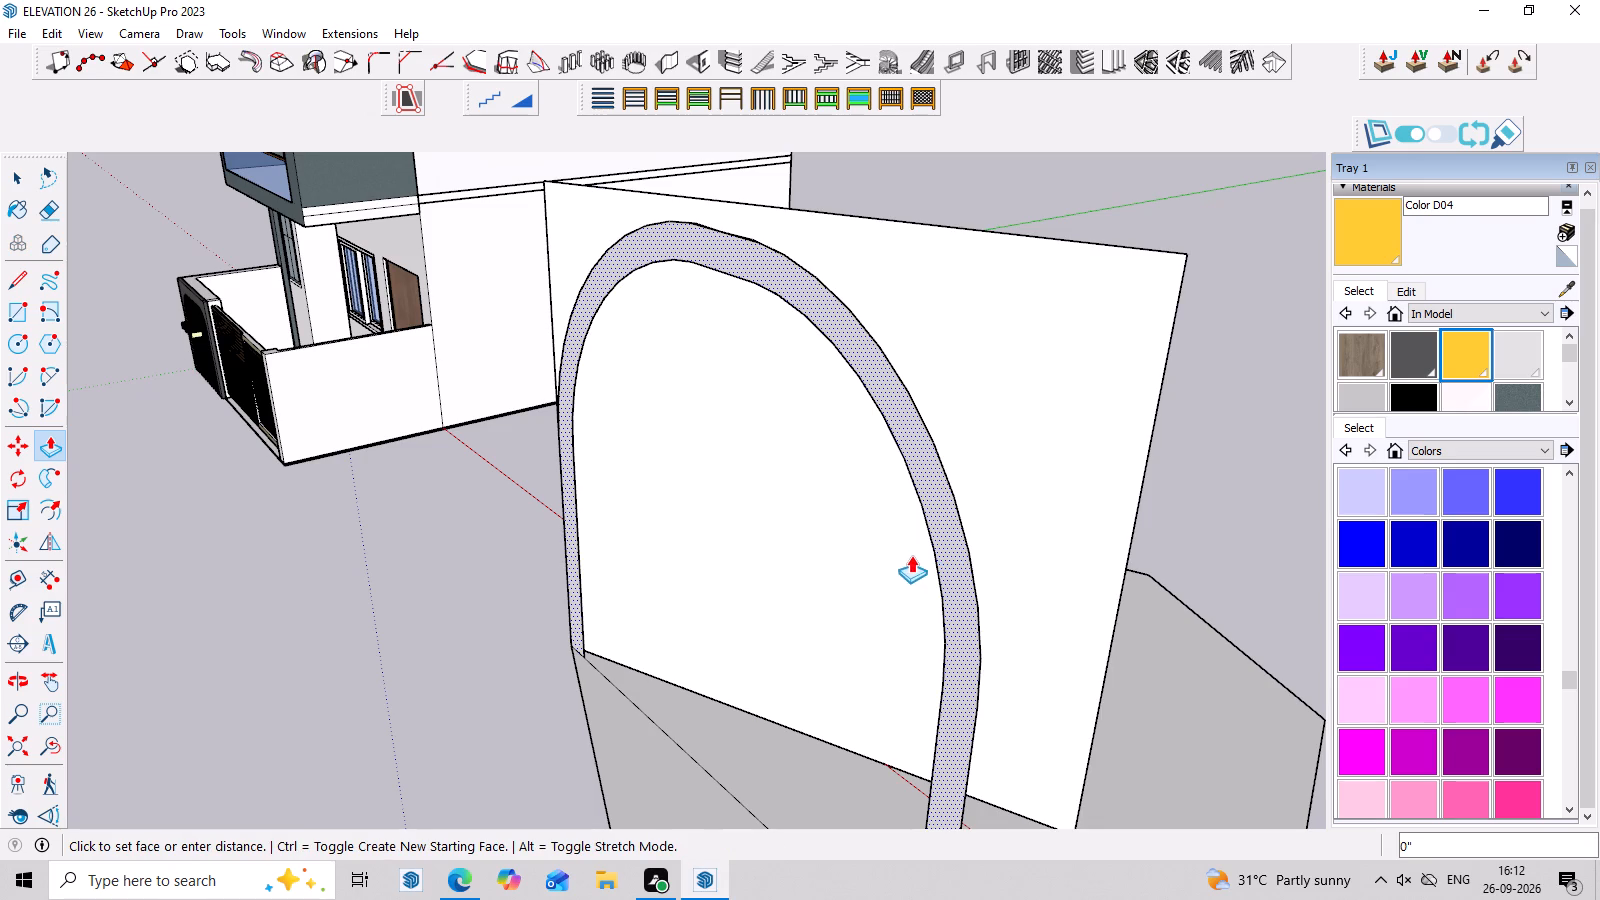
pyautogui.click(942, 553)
# Group the arch frame's face together with its bounding edges.
pyautogui.press('space')
pyautogui.doubleClick(949, 556)
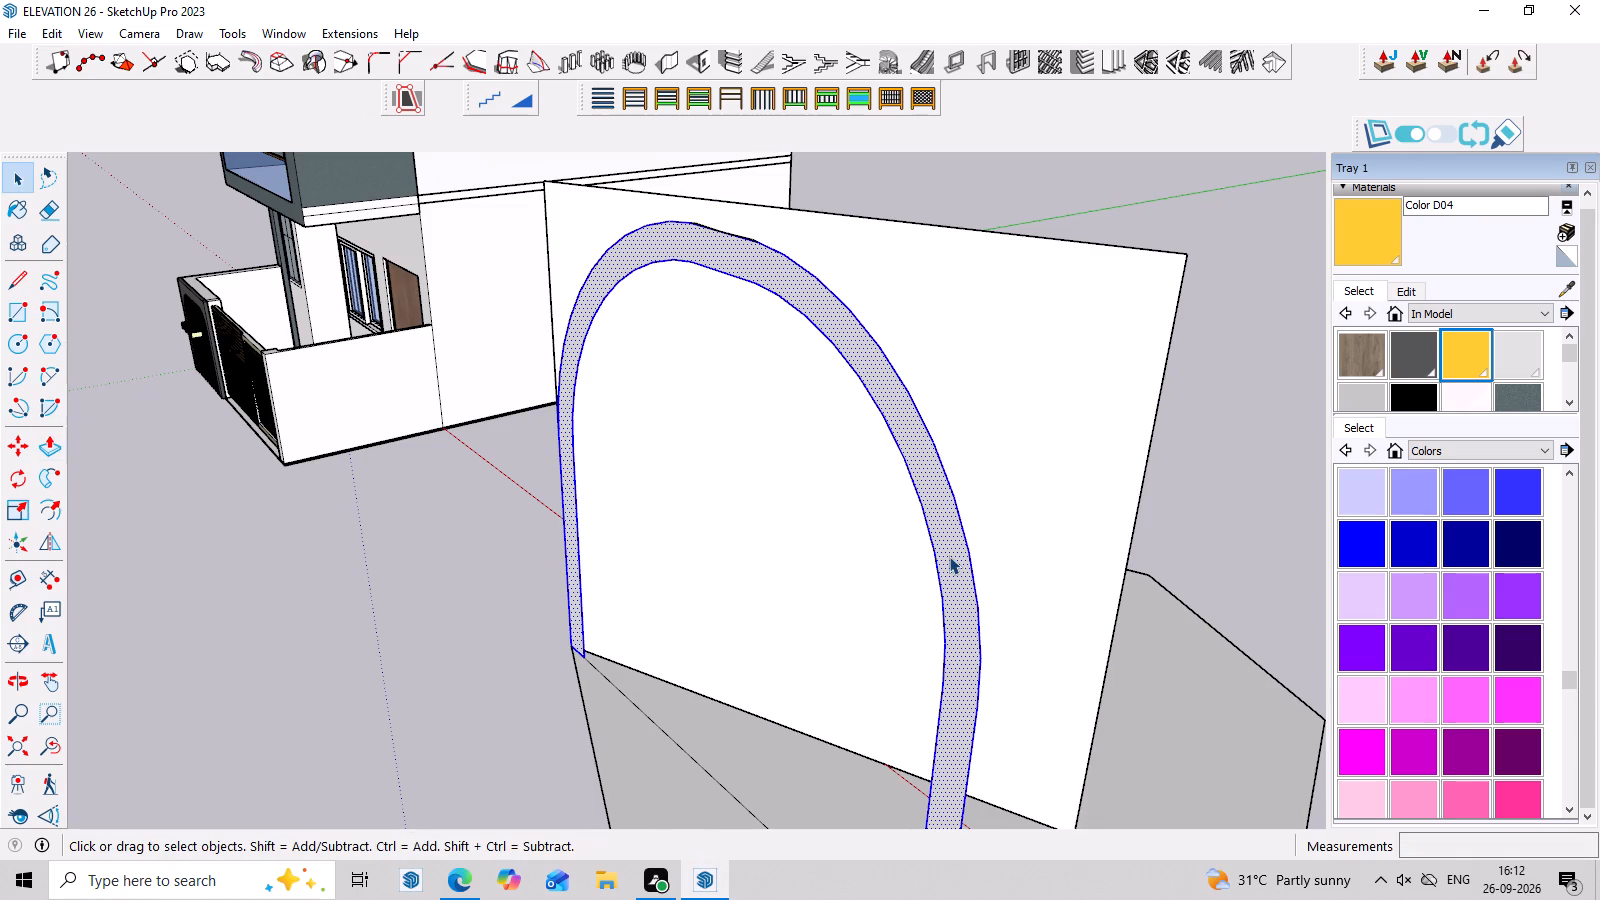
pyautogui.rightClick(949, 556)
pyautogui.click(1071, 191)
# Open the arch frame group and extrude its face by 1" with Push/Pull.
pyautogui.doubleClick(932, 486)
pyautogui.click(932, 487)
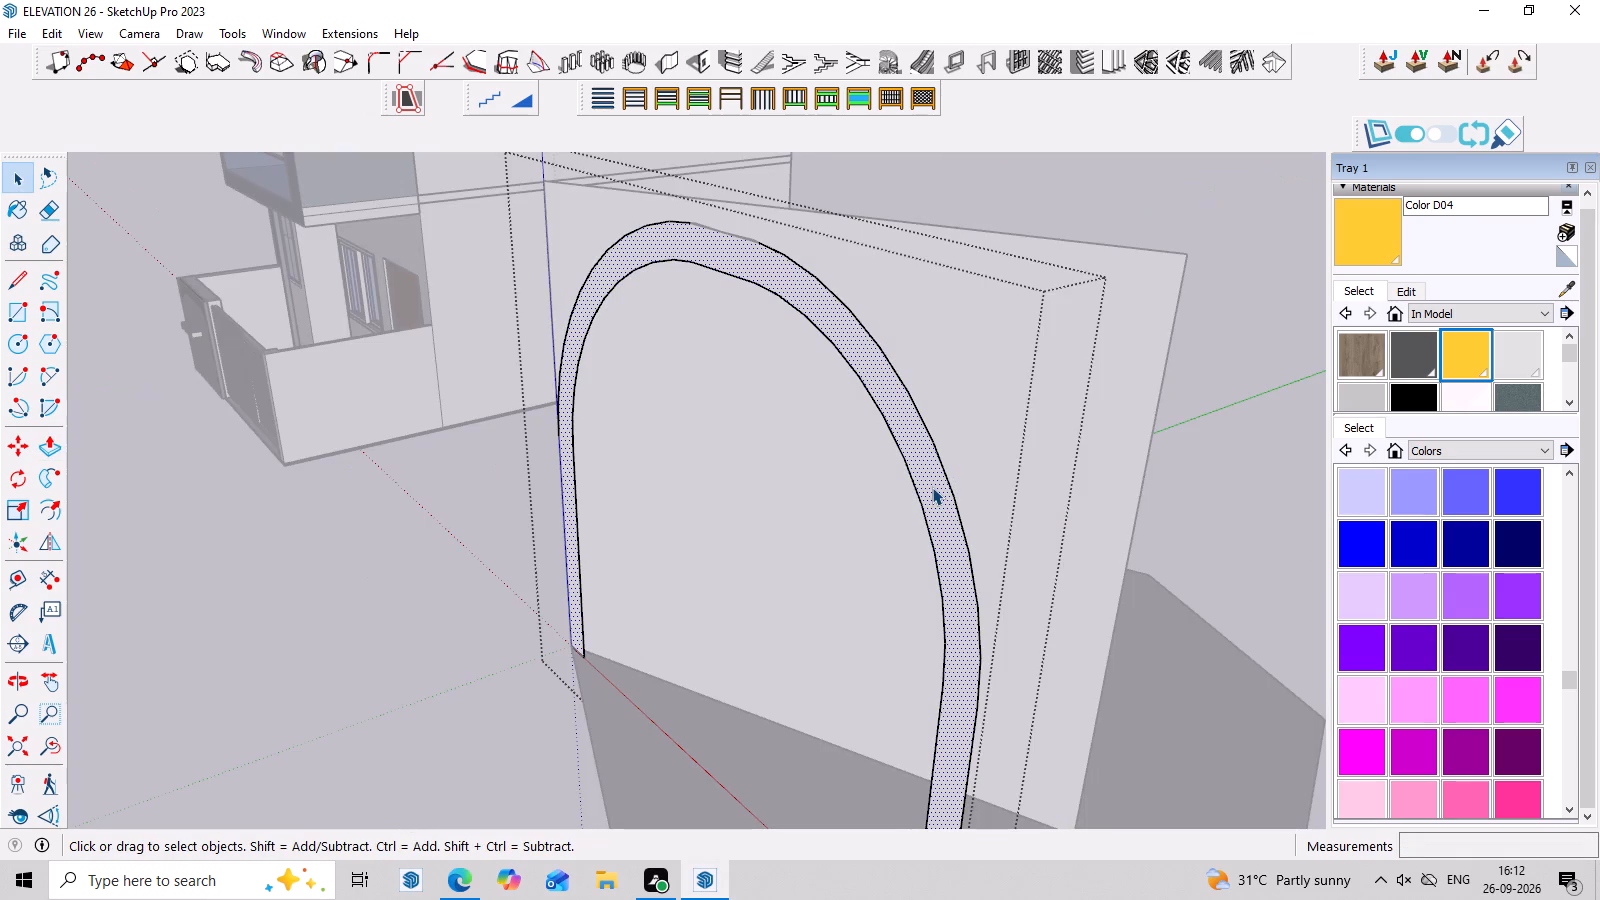
pyautogui.press('p')
pyautogui.click(932, 487)
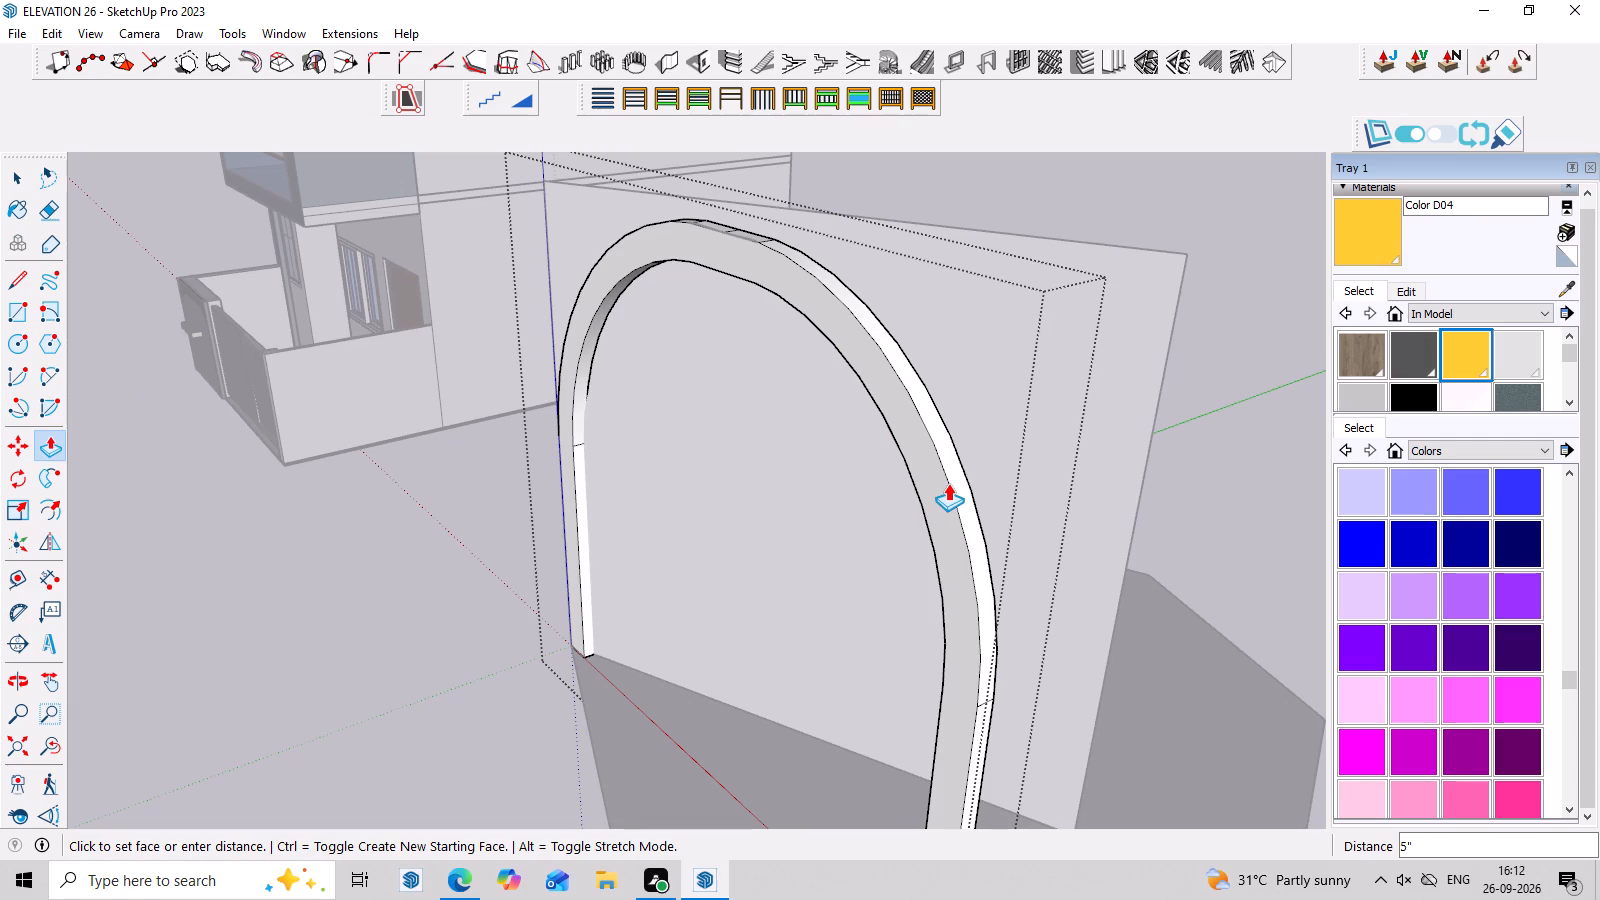
pyautogui.press('1')
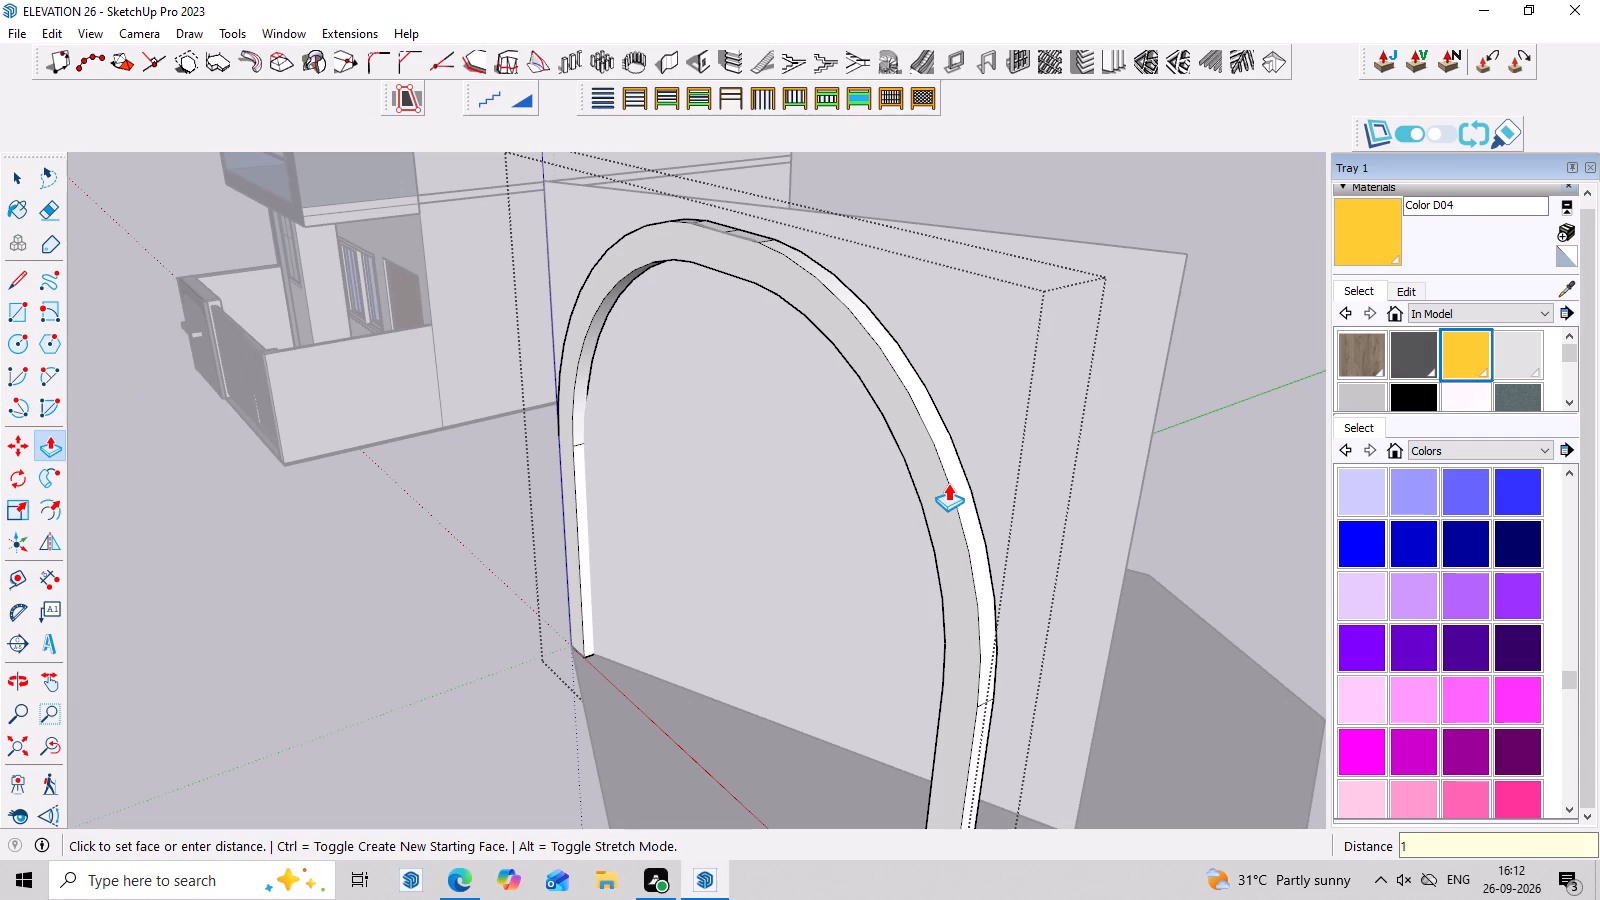
pyautogui.press('Return')
pyautogui.click(941, 495)
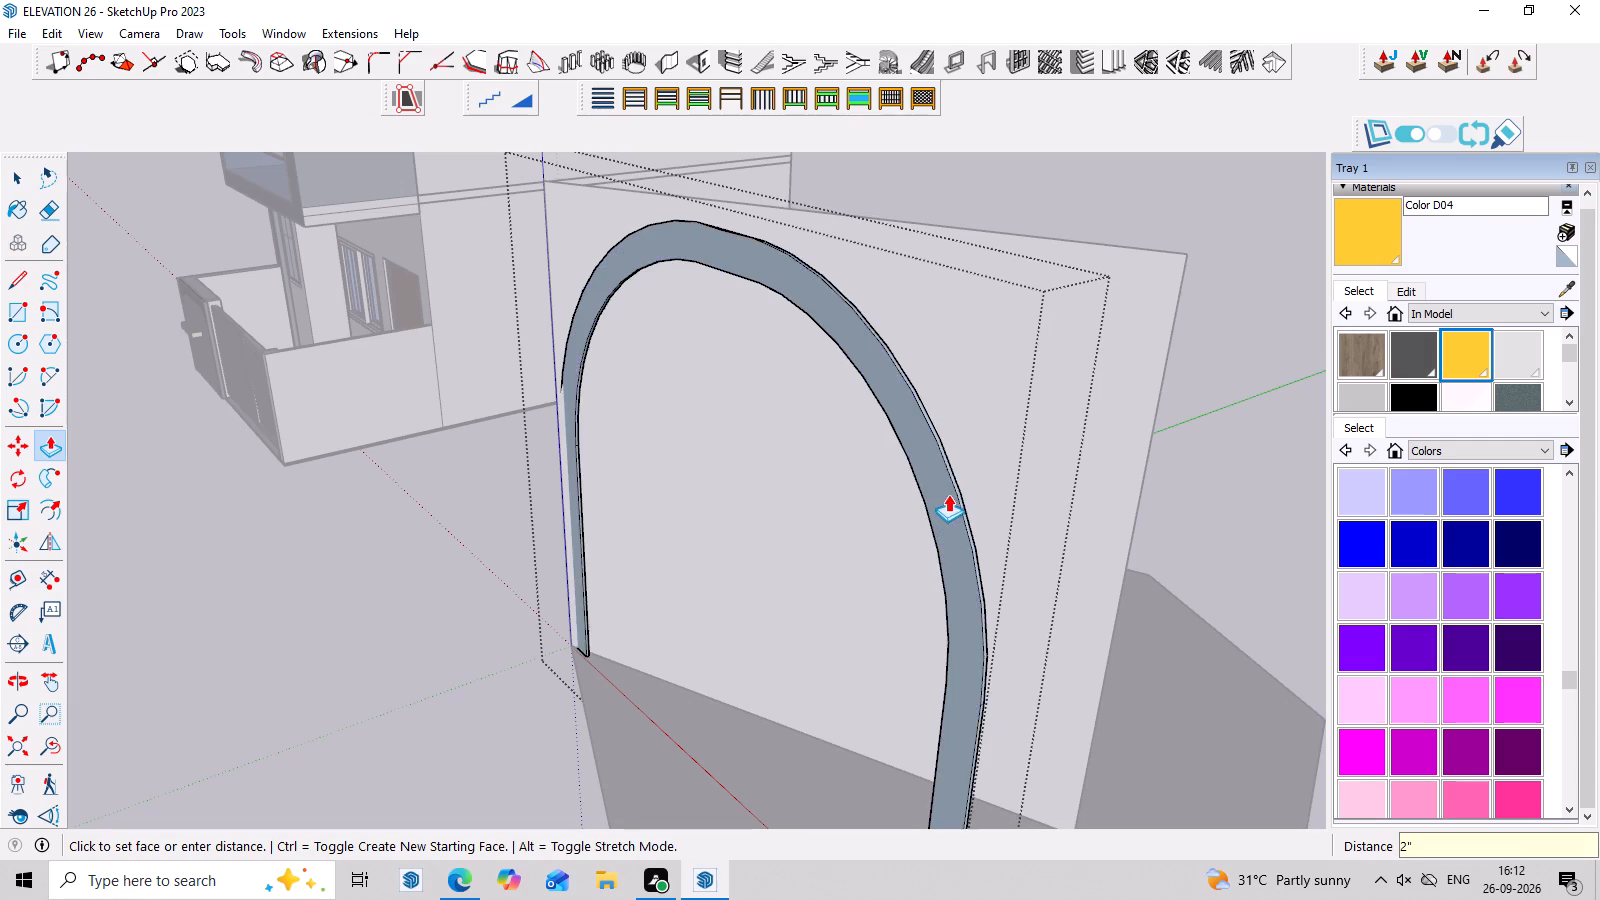
pyautogui.press('Escape')
# Adjust the arch frame's thickness from its rear face with Push/Pull, and leave the group.
pyautogui.moveTo(954, 515); pyautogui.dragTo(817, 563, button='middle')
pyautogui.scroll(2, 825, 560)
pyautogui.moveTo(825, 560); pyautogui.dragTo(656, 547, button='middle')
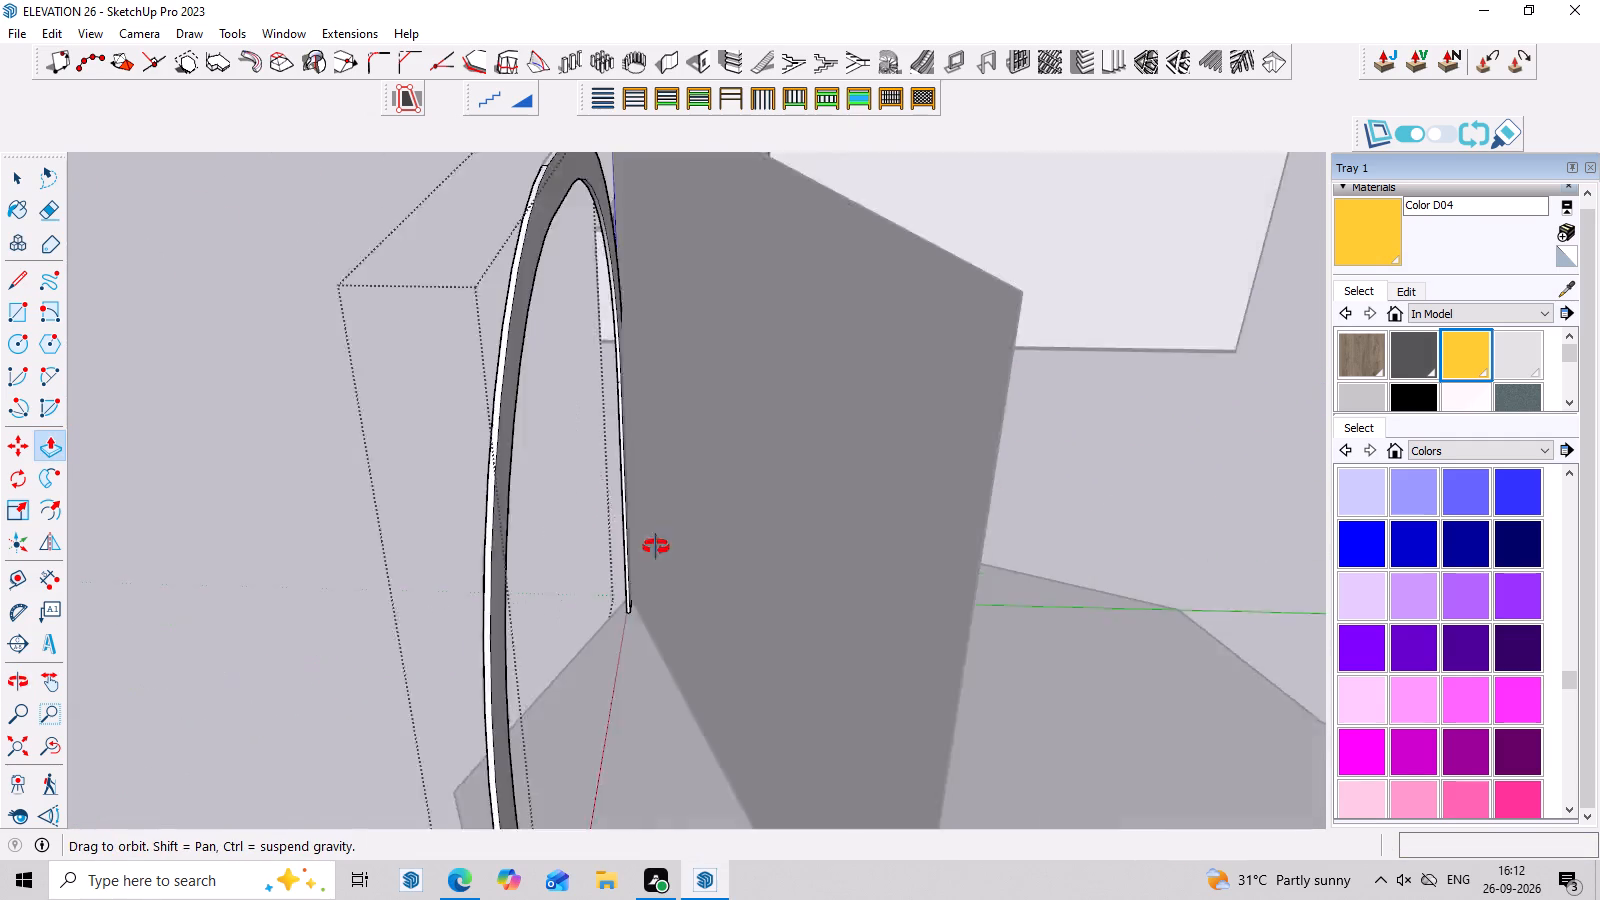
pyautogui.moveTo(656, 547); pyautogui.dragTo(609, 543, button='middle')
pyautogui.click(386, 504)
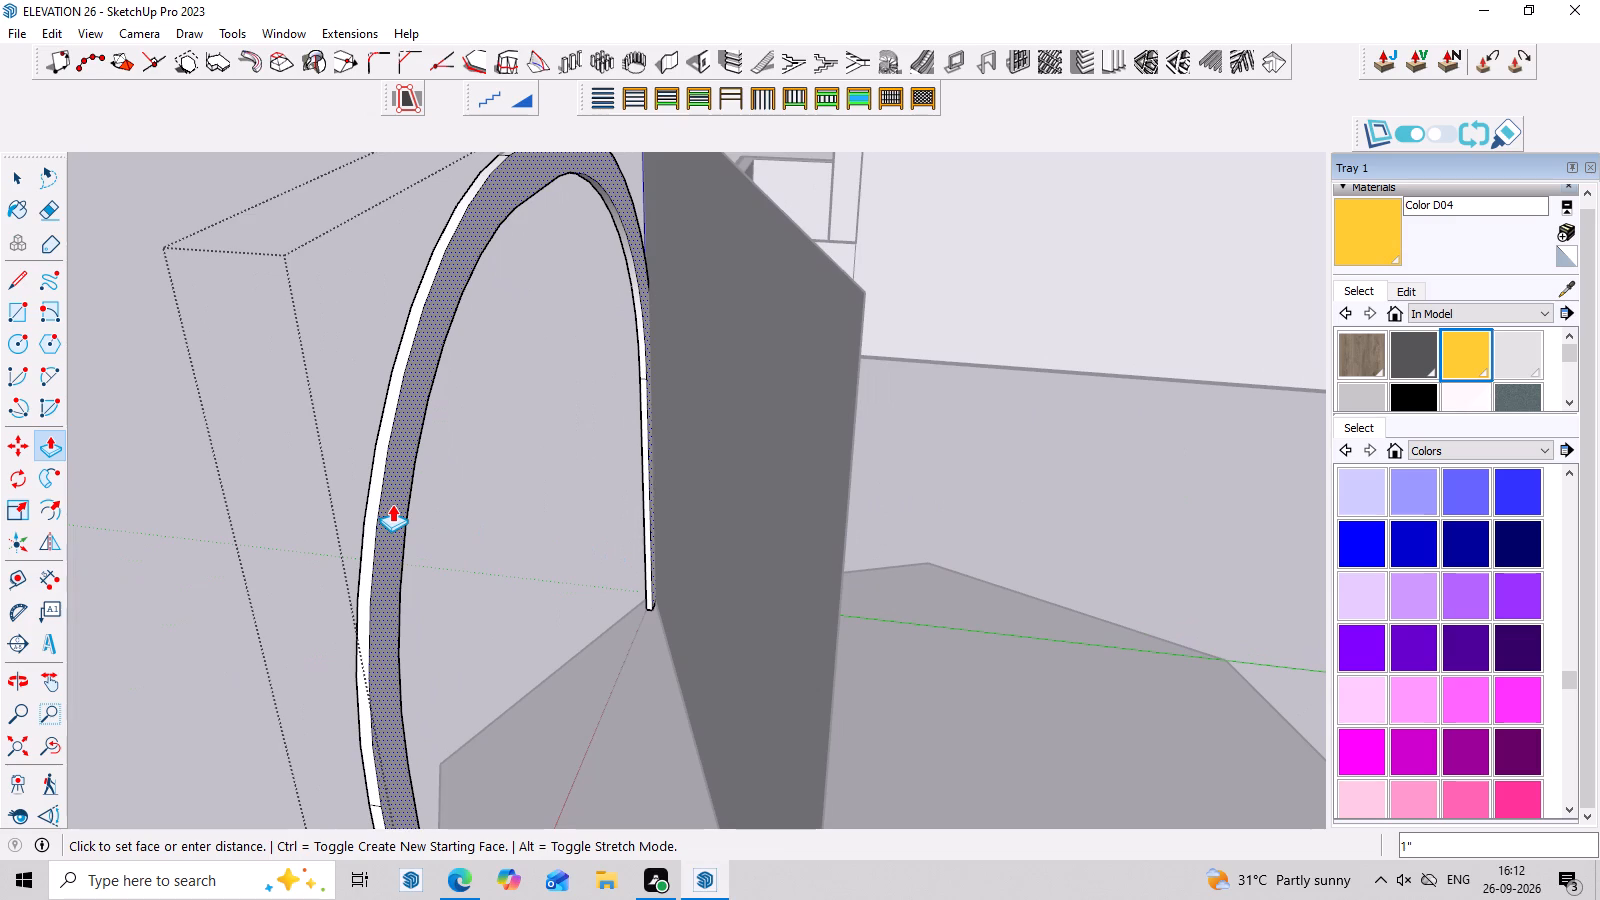
pyautogui.click(397, 504)
pyautogui.moveTo(439, 510); pyautogui.dragTo(916, 526, button='middle')
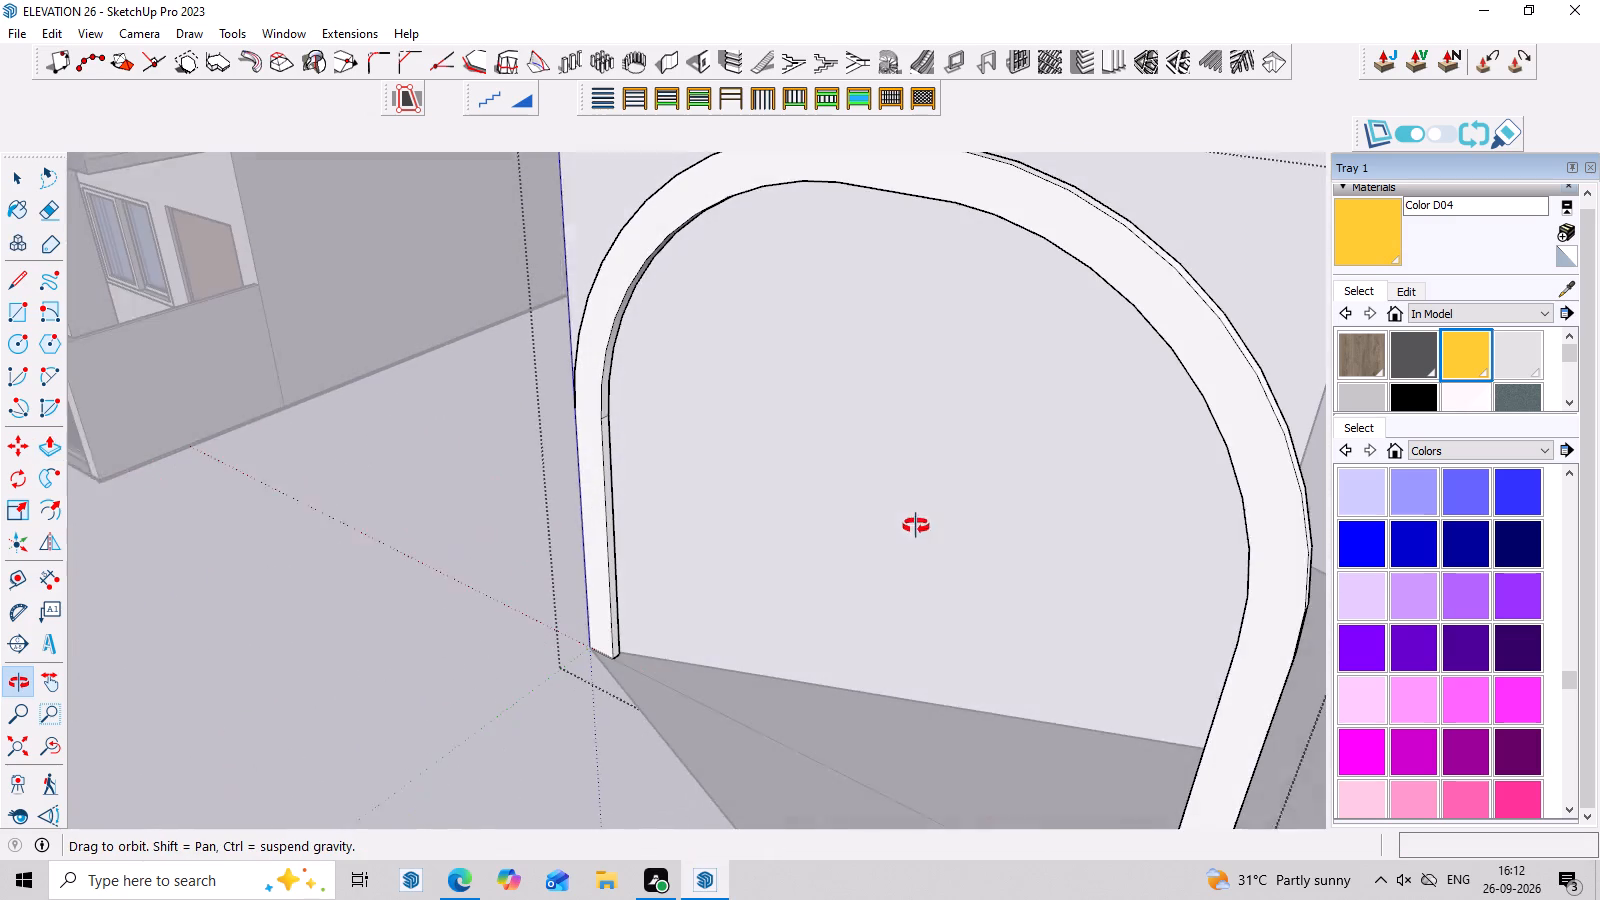
pyautogui.moveTo(916, 526); pyautogui.dragTo(914, 527, button='middle')
pyautogui.press('space')
pyautogui.click(430, 520)
# Examine the arch frame and the house's balcony, front boundary wall and roof from several angles.
pyautogui.scroll(-7, 430, 520)
pyautogui.moveTo(763, 570); pyautogui.dragTo(857, 475, button='middle')
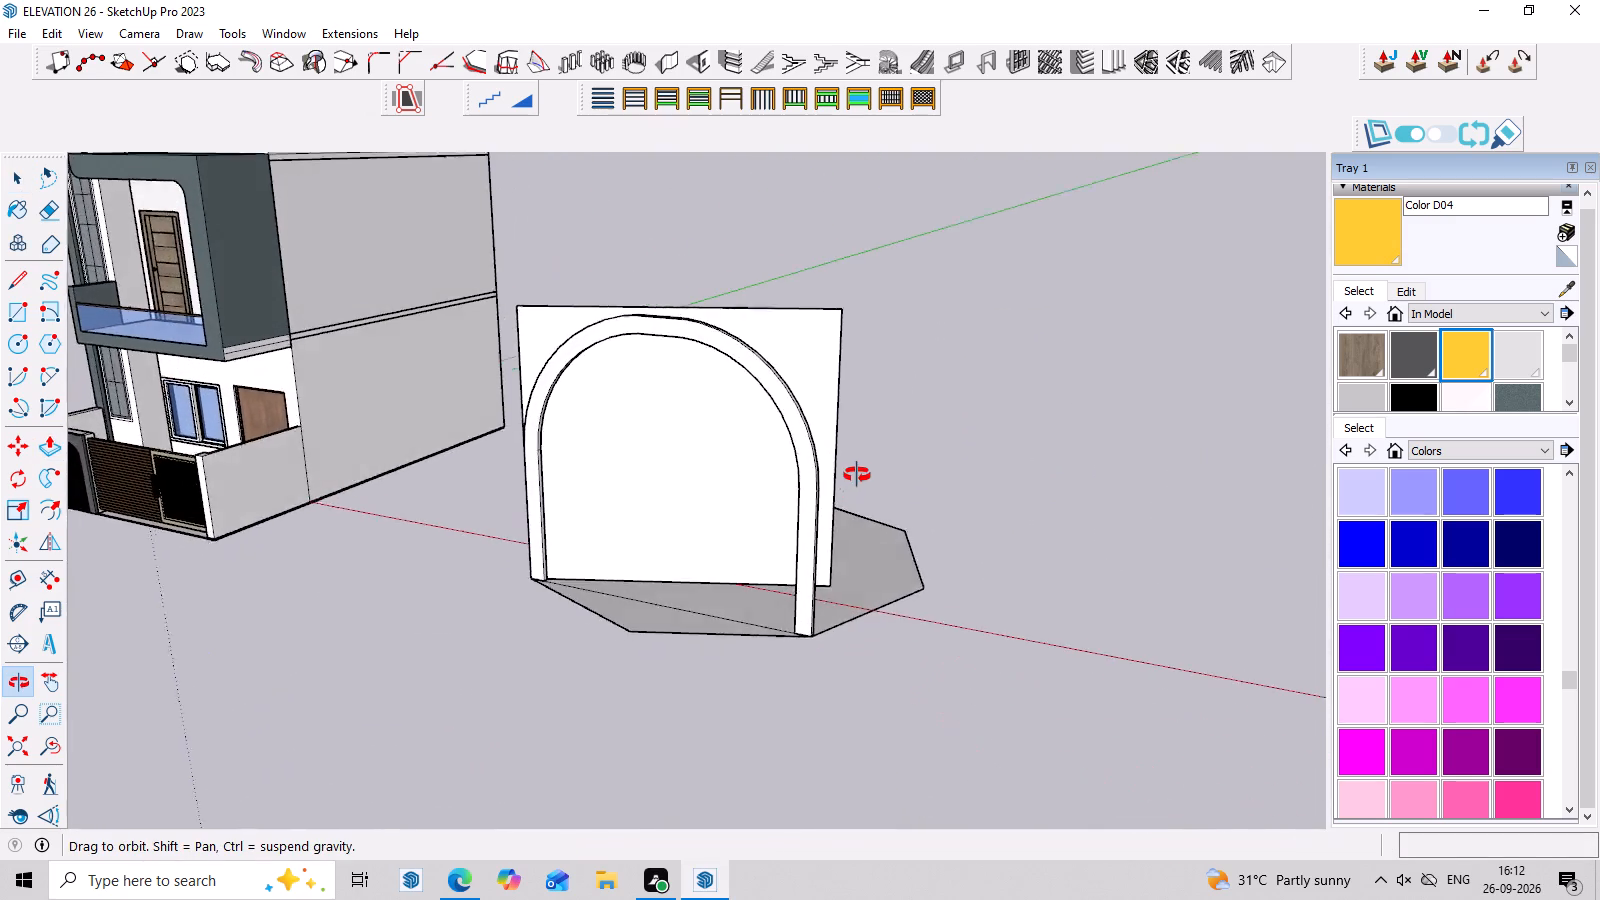
pyautogui.moveTo(857, 475); pyautogui.dragTo(907, 585, button='middle')
pyautogui.scroll(5, 715, 447)
pyautogui.moveTo(697, 413); pyautogui.dragTo(710, 591, button='middle')
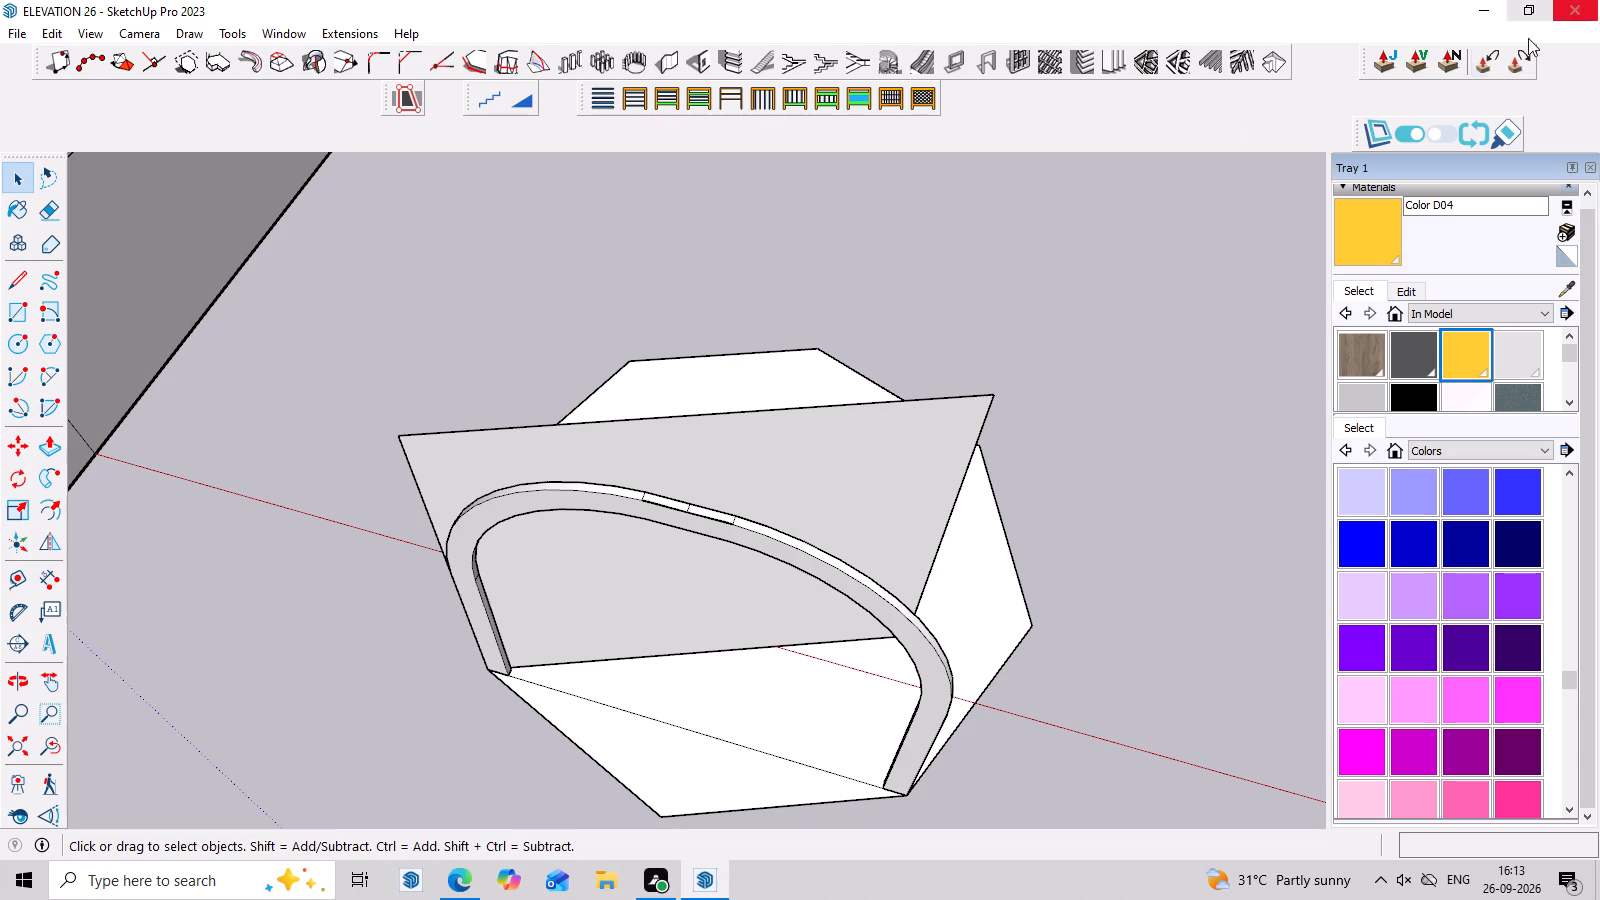
pyautogui.scroll(-16, 1502, 176)
pyautogui.moveTo(789, 586); pyautogui.dragTo(1225, 238, button='middle')
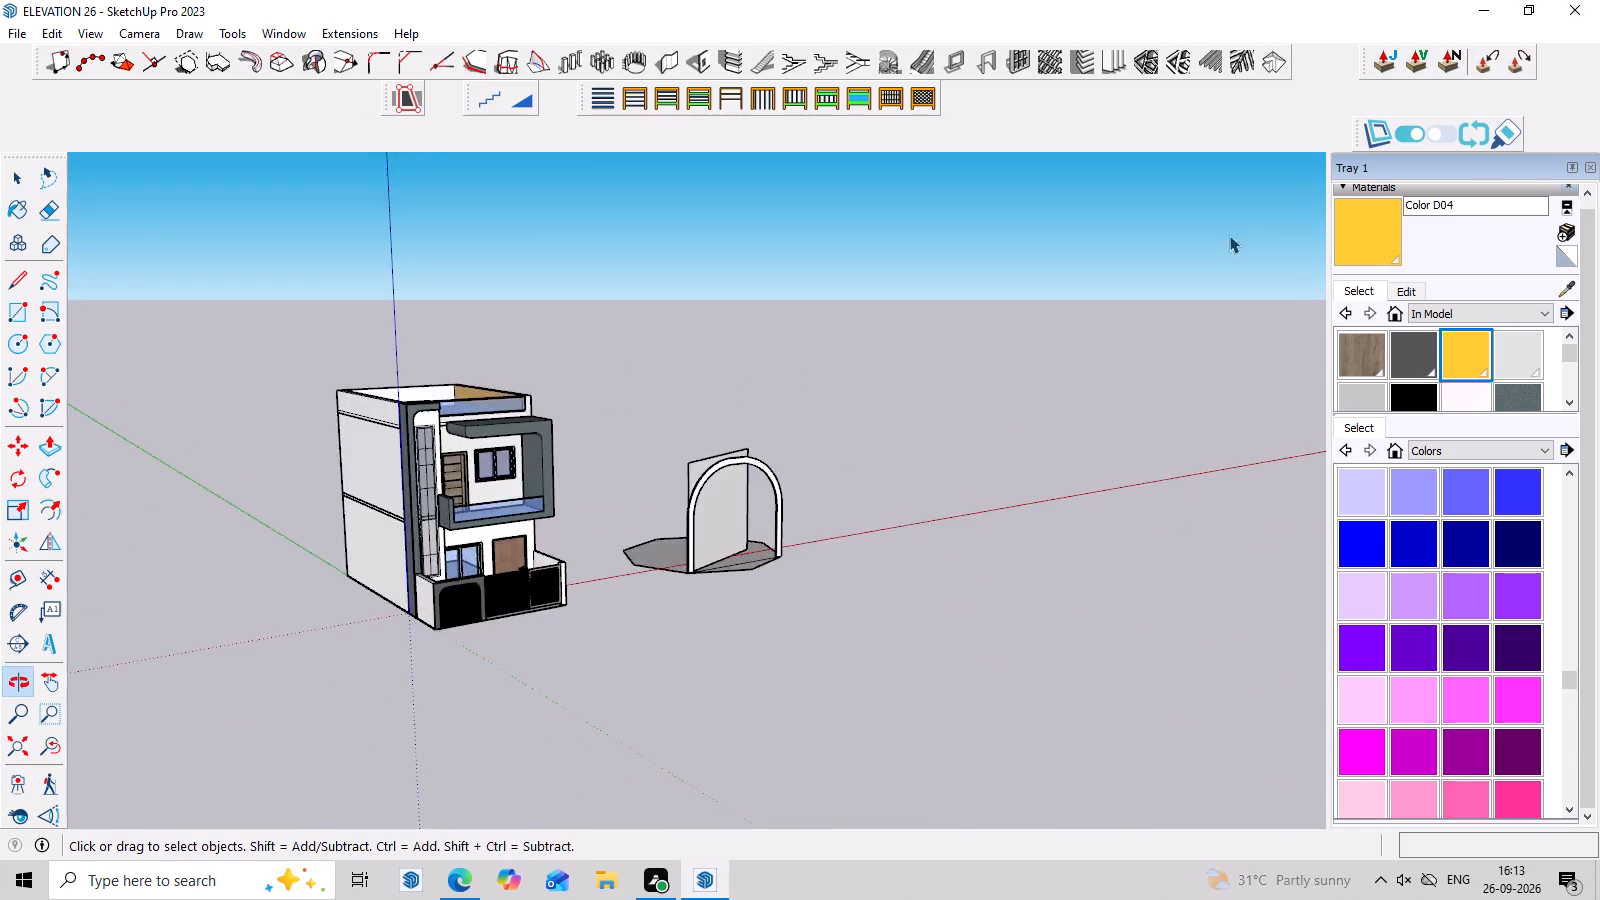
pyautogui.scroll(4, 174, 778)
pyautogui.moveTo(589, 628); pyautogui.dragTo(780, 731, button='middle')
pyautogui.scroll(4, 744, 554)
pyautogui.moveTo(534, 411); pyautogui.dragTo(711, 485, button='middle')
pyautogui.scroll(5, 409, 523)
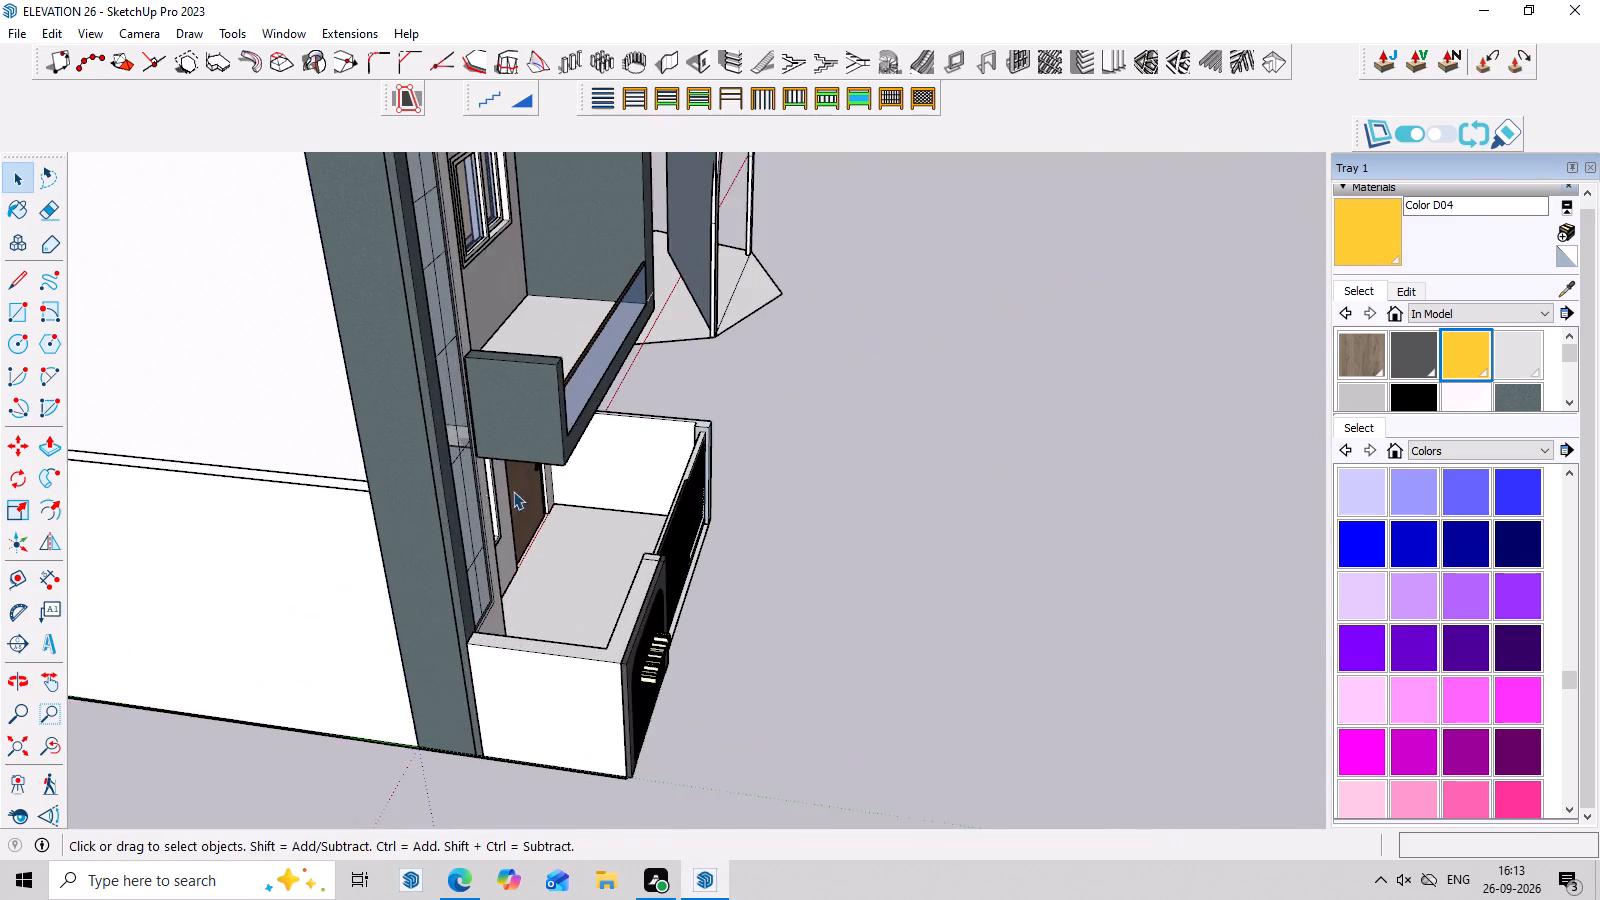
pyautogui.scroll(2, 513, 491)
pyautogui.moveTo(564, 425); pyautogui.dragTo(485, 631, button='middle')
pyautogui.scroll(3, 675, 522)
pyautogui.moveTo(361, 630); pyautogui.dragTo(441, 610, button='middle')
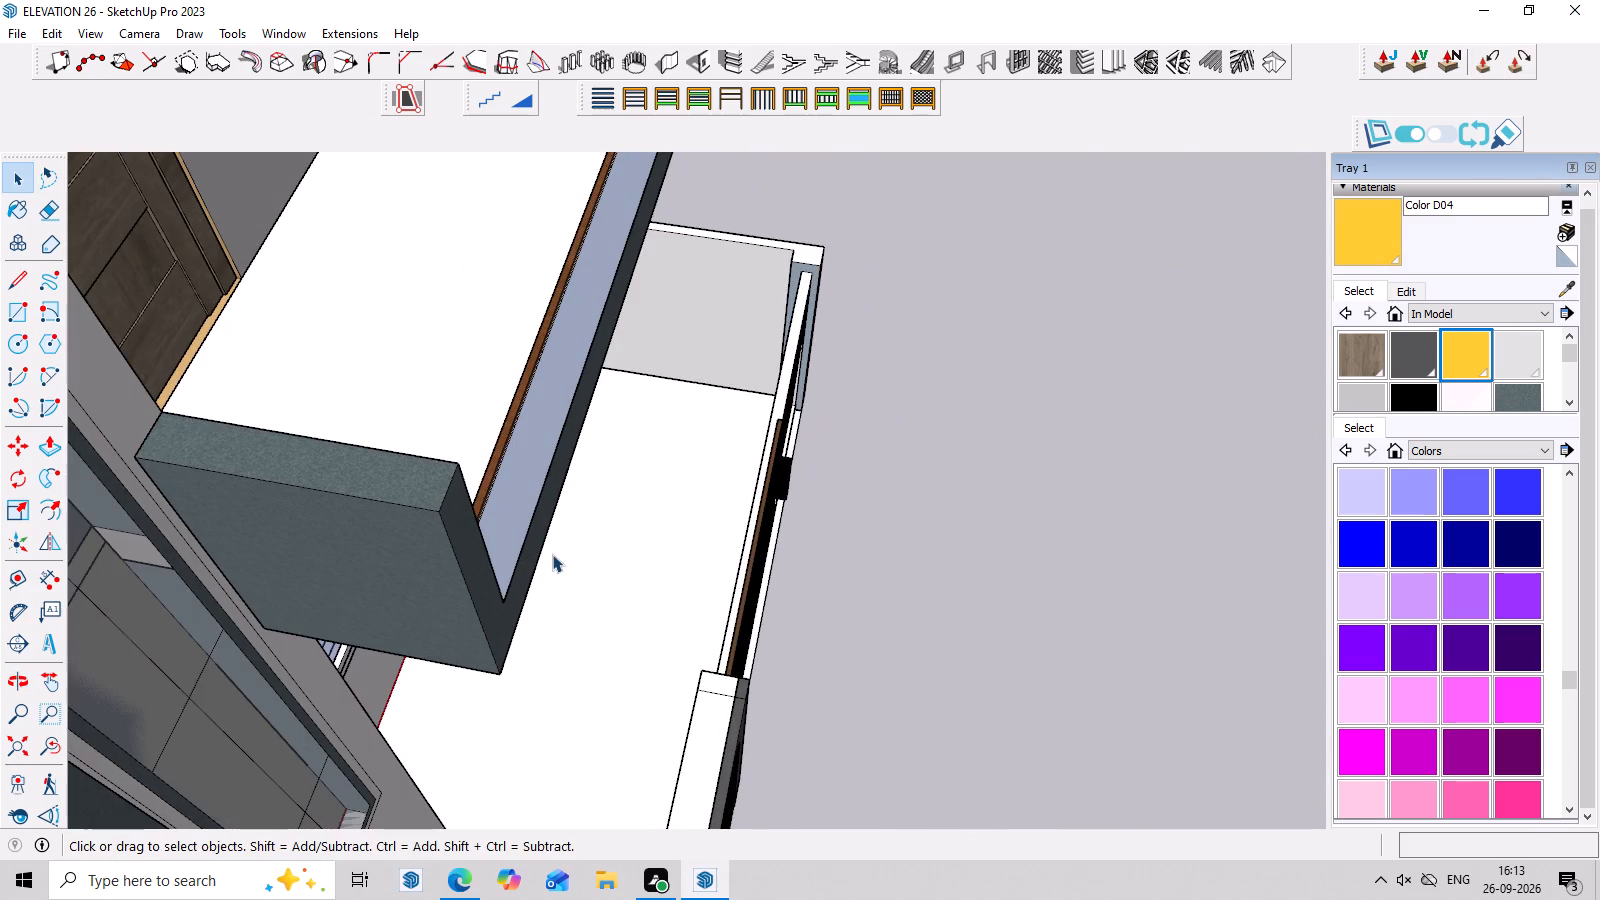
pyautogui.moveTo(179, 463); pyautogui.dragTo(363, 516, button='middle')
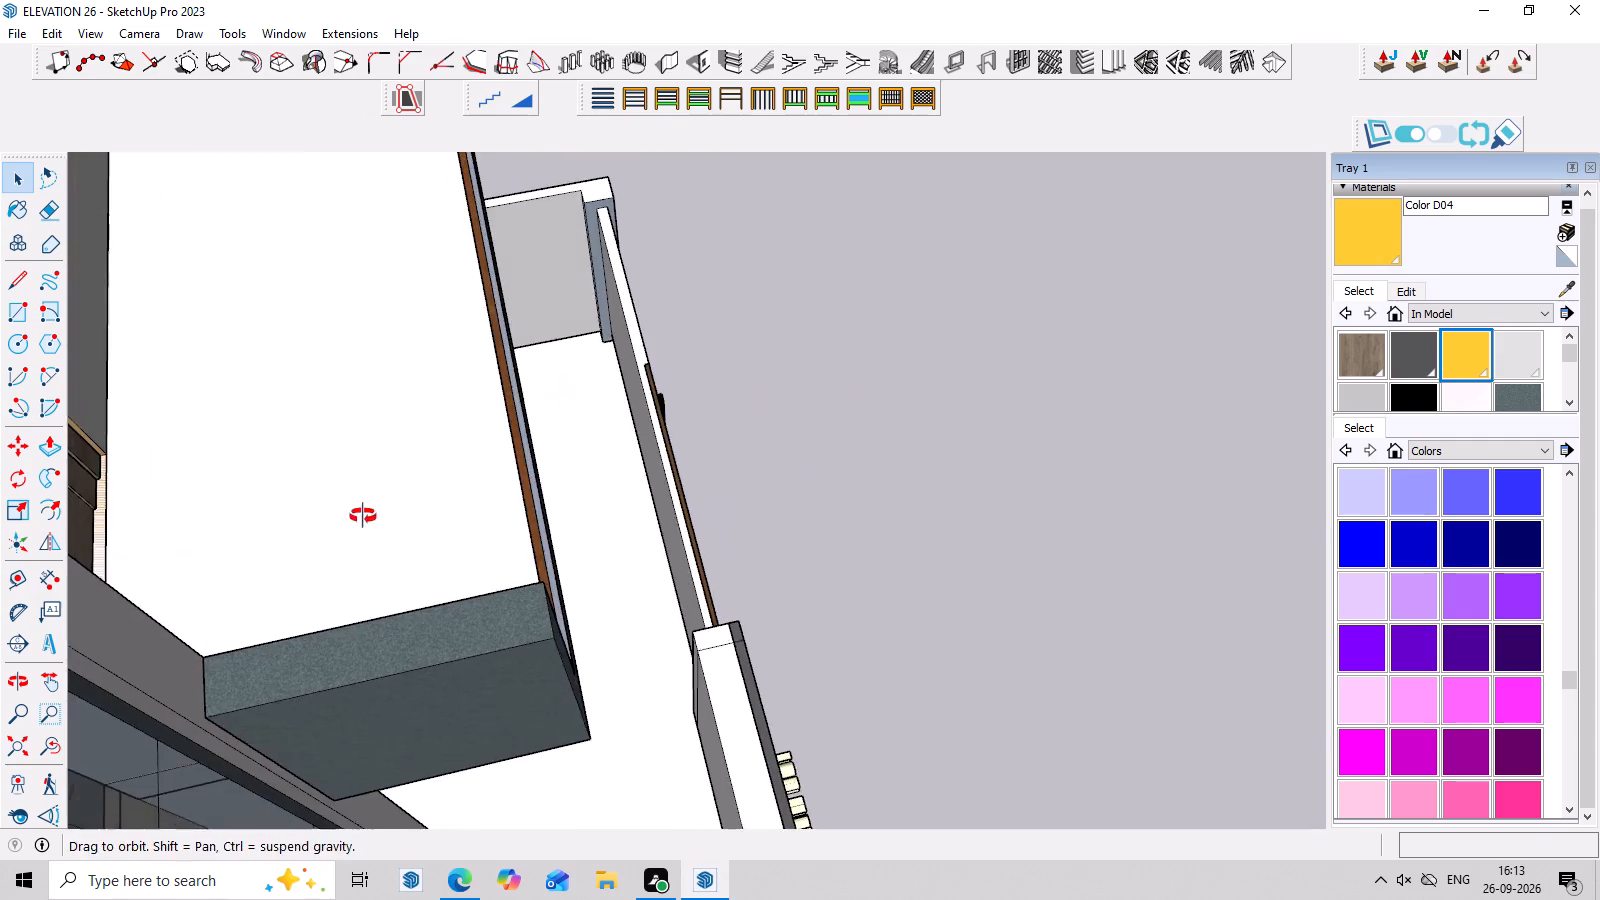
pyautogui.moveTo(363, 516); pyautogui.dragTo(364, 516, button='middle')
pyautogui.scroll(2, 152, 642)
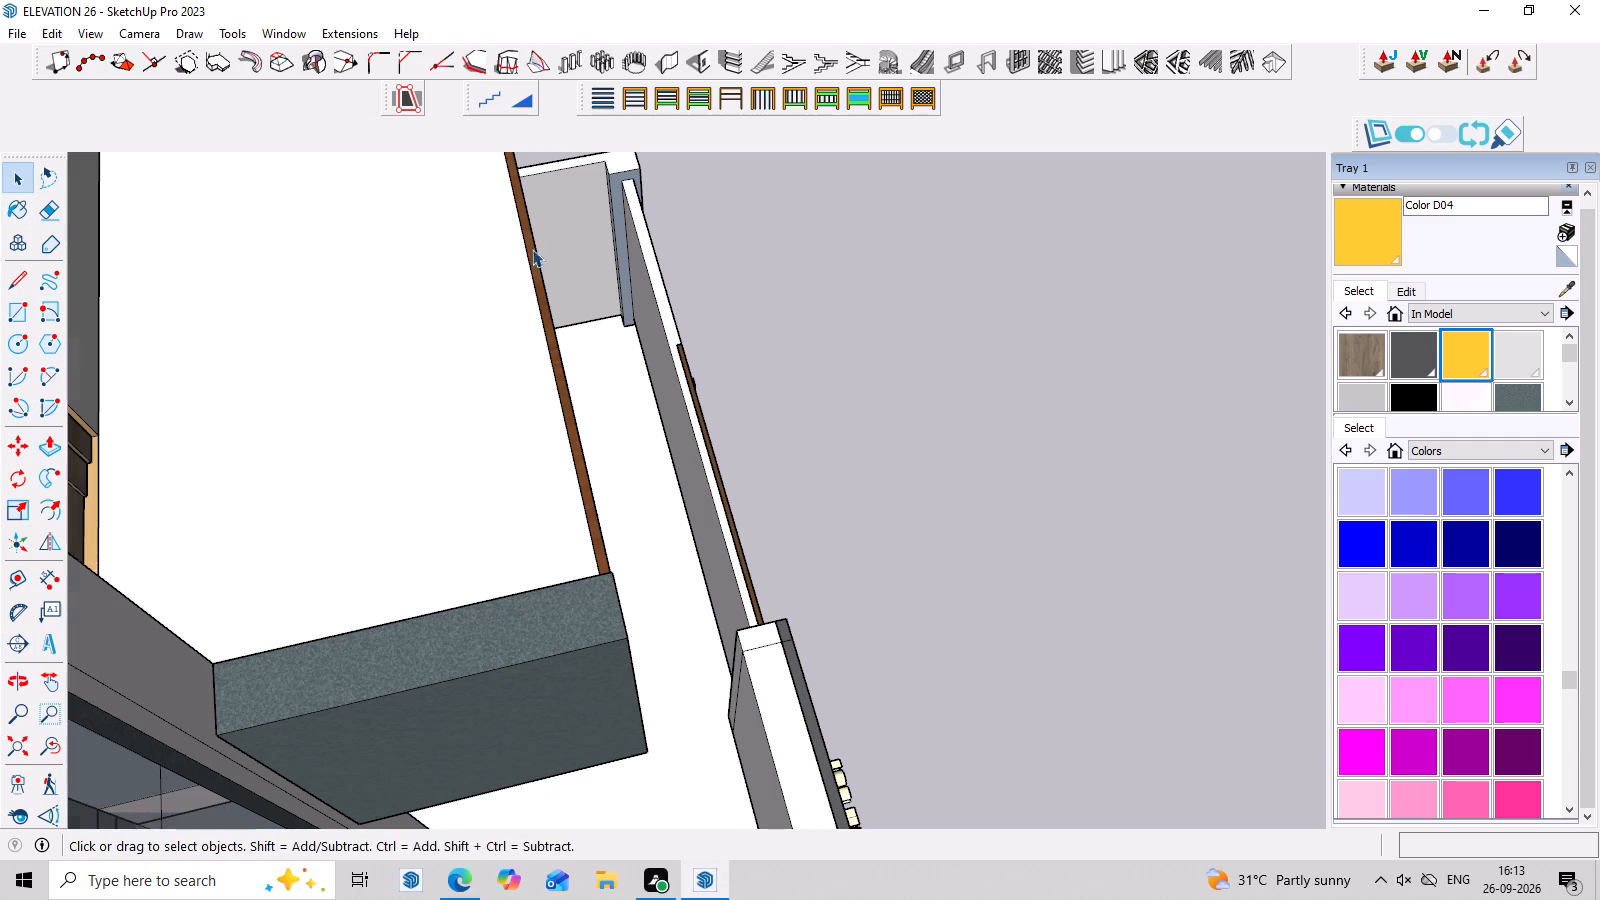
pyautogui.scroll(-9, 554, 310)
pyautogui.moveTo(540, 349); pyautogui.dragTo(233, 392, button='middle')
pyautogui.scroll(4, 723, 433)
pyautogui.scroll(-6, 723, 433)
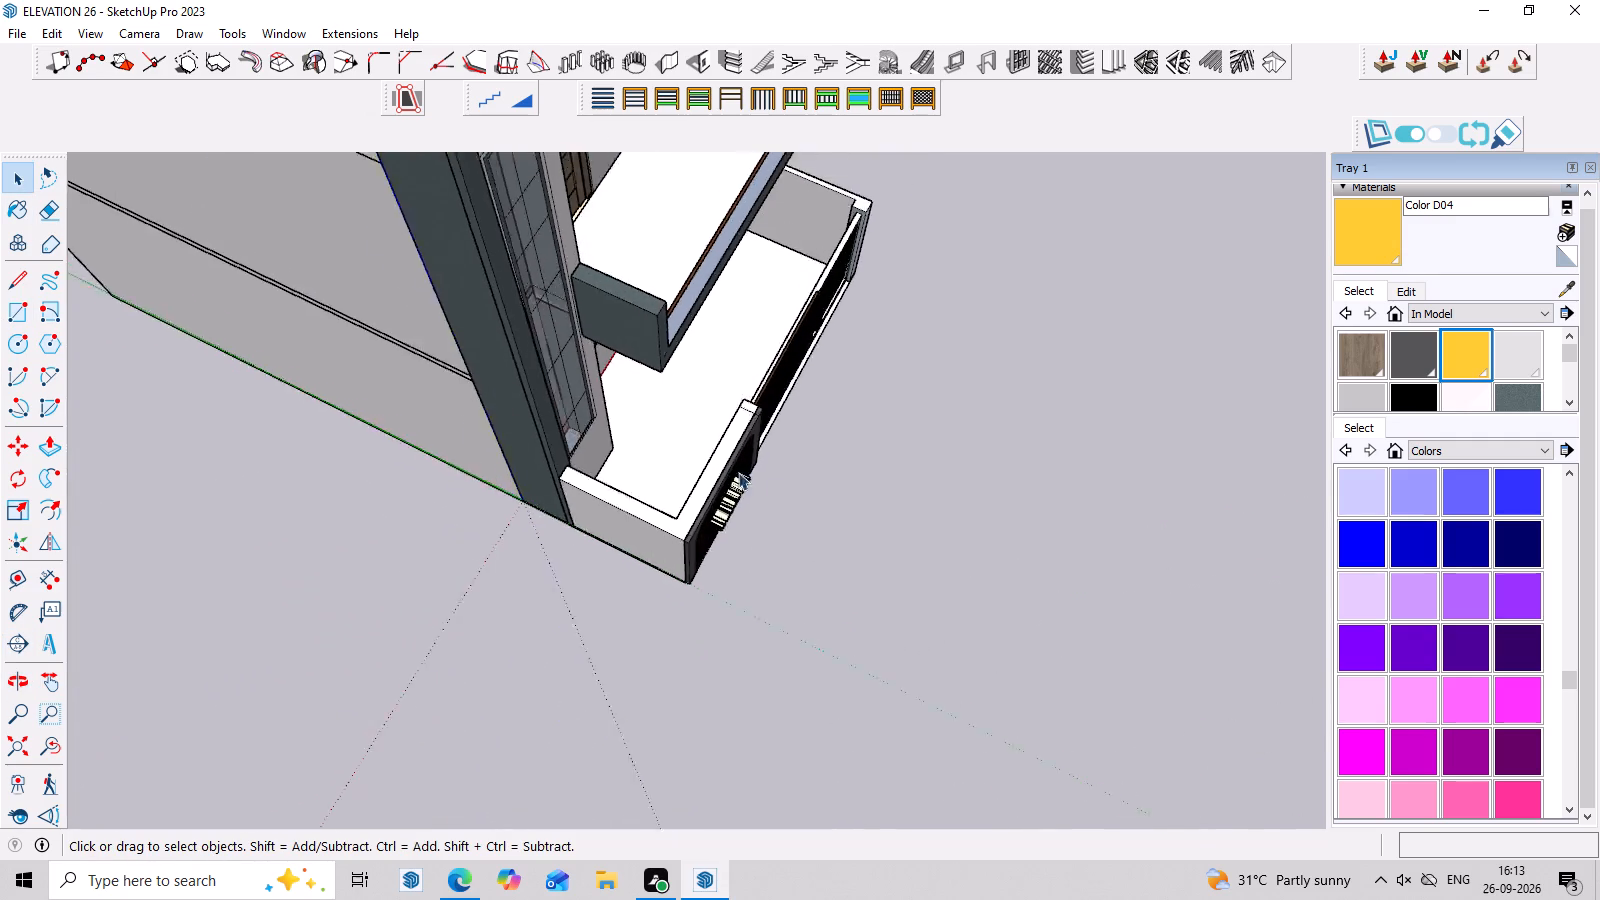
pyautogui.scroll(-15, 738, 472)
pyautogui.moveTo(1152, 460); pyautogui.dragTo(944, 450, button='middle')
pyautogui.scroll(4, 1198, 371)
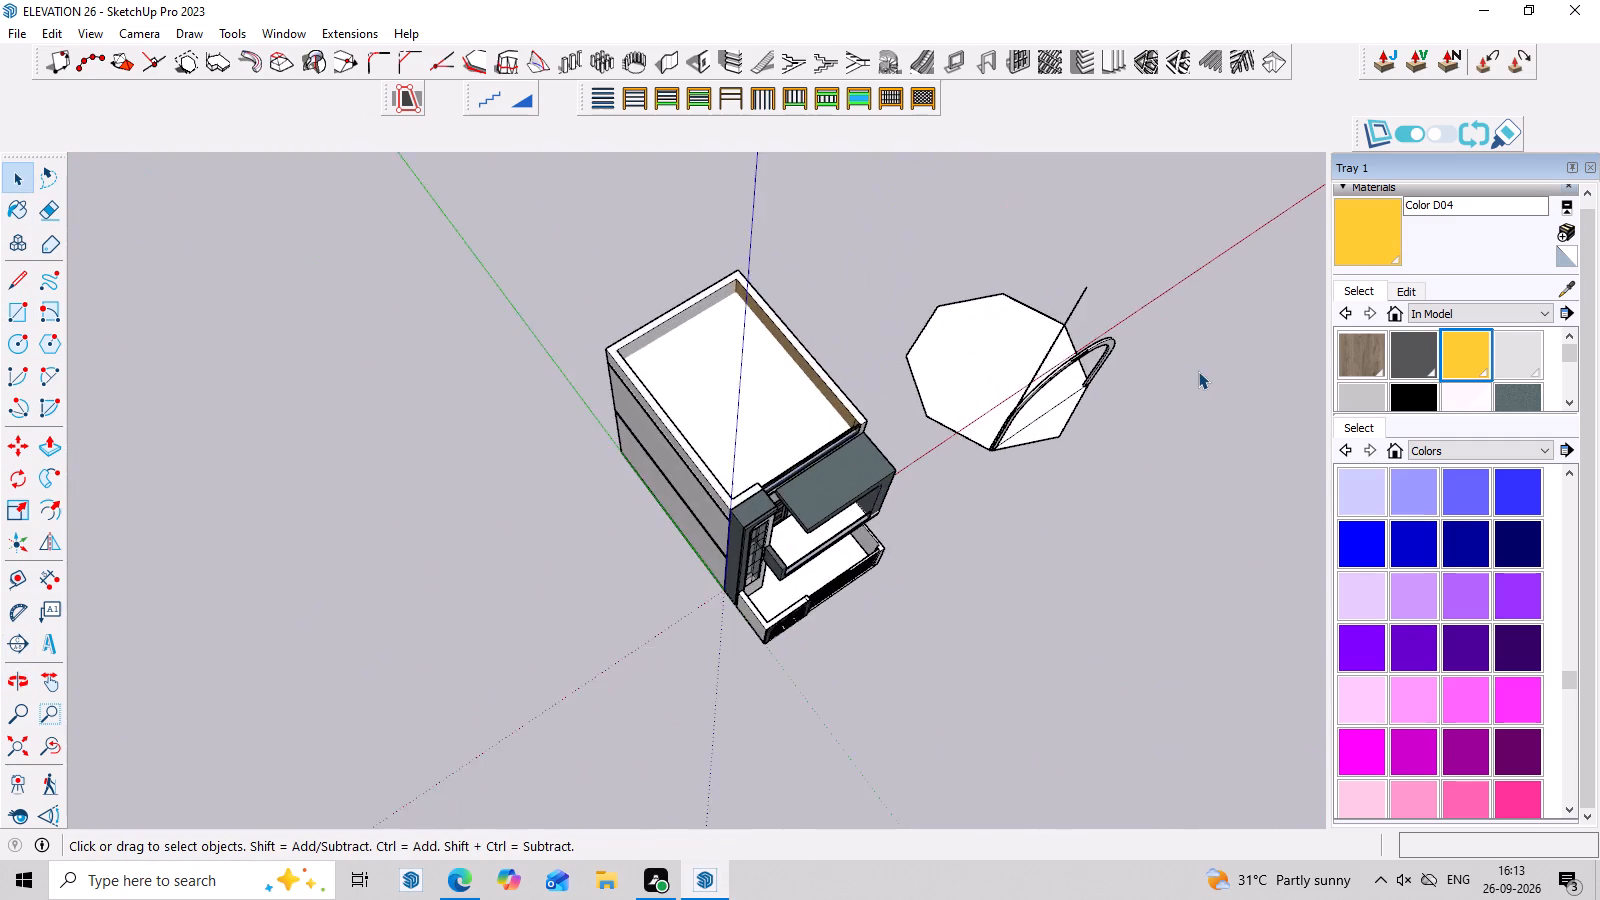
pyautogui.scroll(3, 1198, 371)
pyautogui.moveTo(1196, 325); pyautogui.dragTo(786, 329, button='middle')
pyautogui.scroll(4, 1012, 505)
pyautogui.moveTo(942, 395); pyautogui.dragTo(878, 279, button='middle')
pyautogui.scroll(-3, 896, 390)
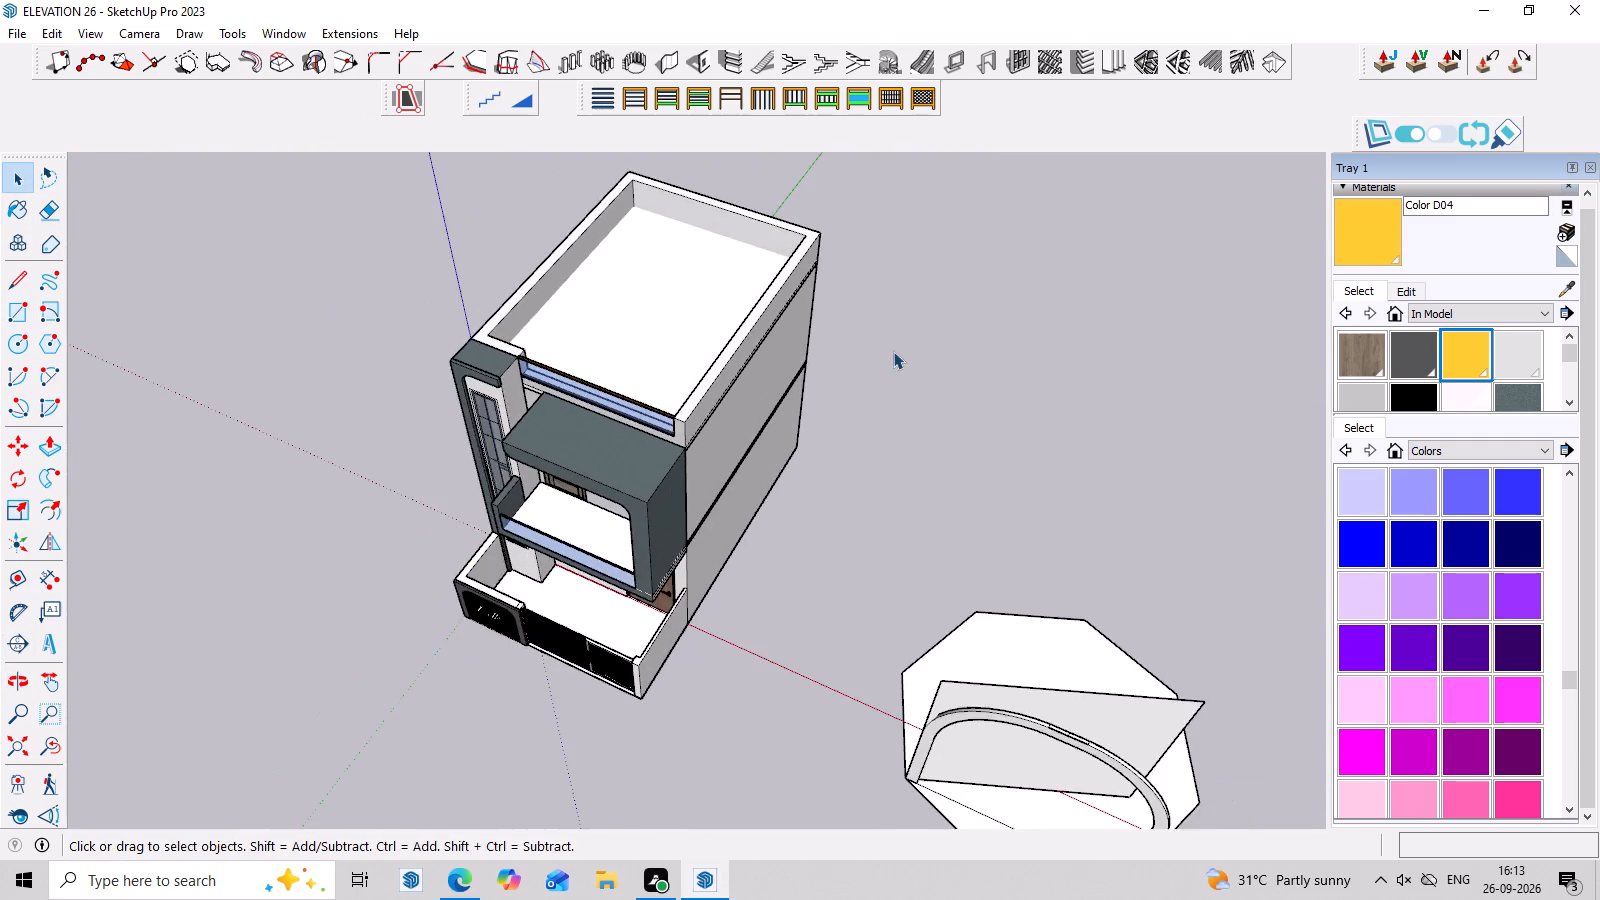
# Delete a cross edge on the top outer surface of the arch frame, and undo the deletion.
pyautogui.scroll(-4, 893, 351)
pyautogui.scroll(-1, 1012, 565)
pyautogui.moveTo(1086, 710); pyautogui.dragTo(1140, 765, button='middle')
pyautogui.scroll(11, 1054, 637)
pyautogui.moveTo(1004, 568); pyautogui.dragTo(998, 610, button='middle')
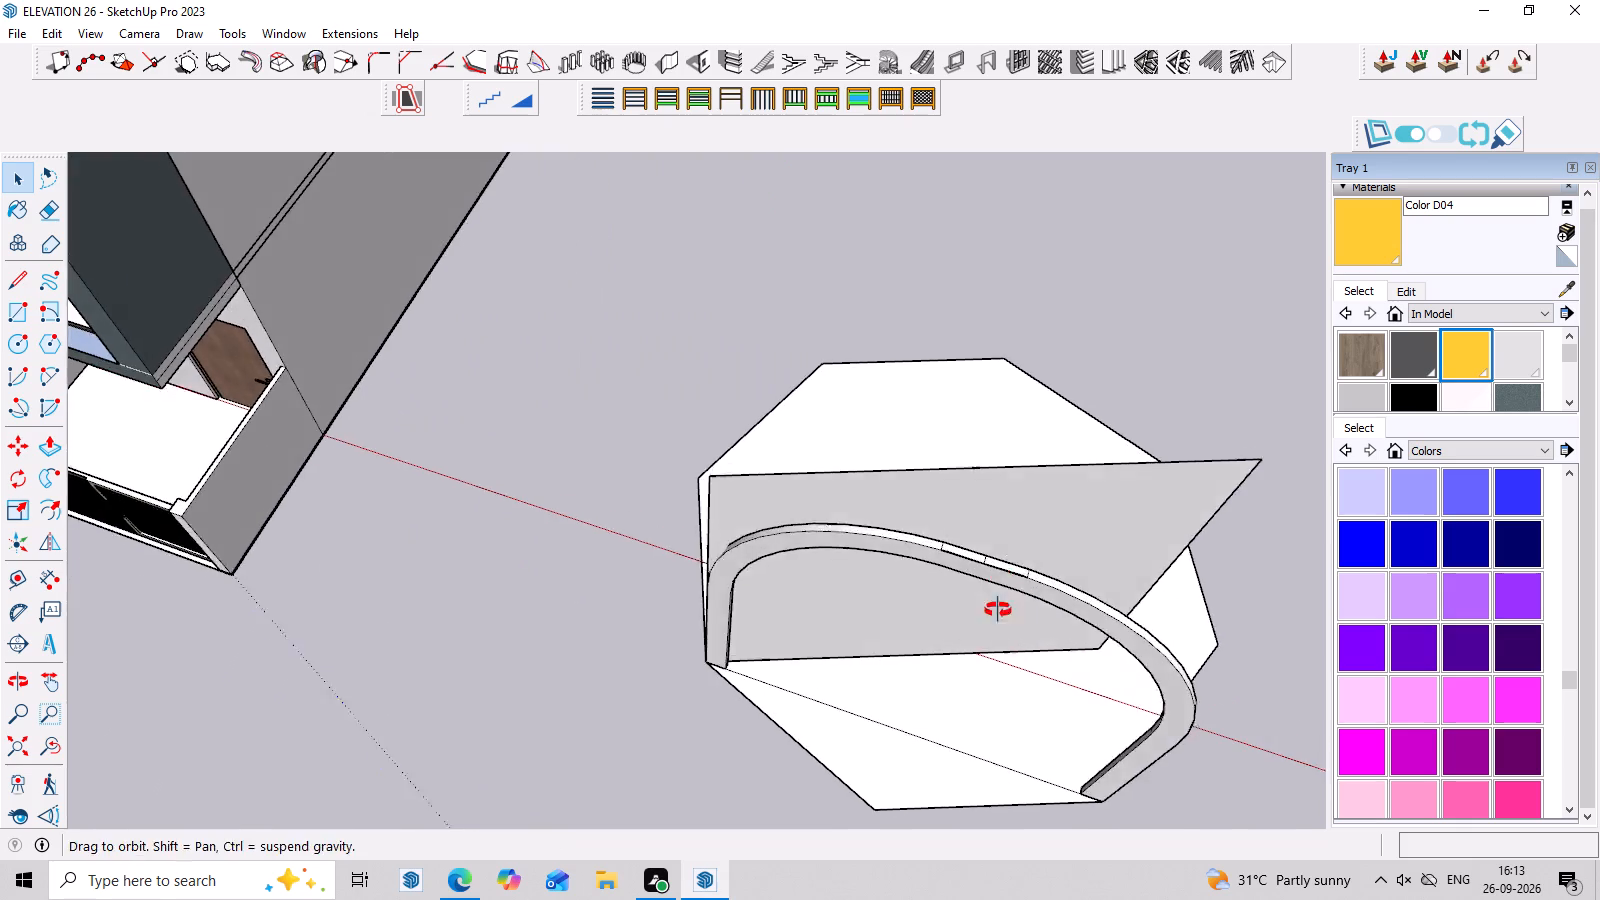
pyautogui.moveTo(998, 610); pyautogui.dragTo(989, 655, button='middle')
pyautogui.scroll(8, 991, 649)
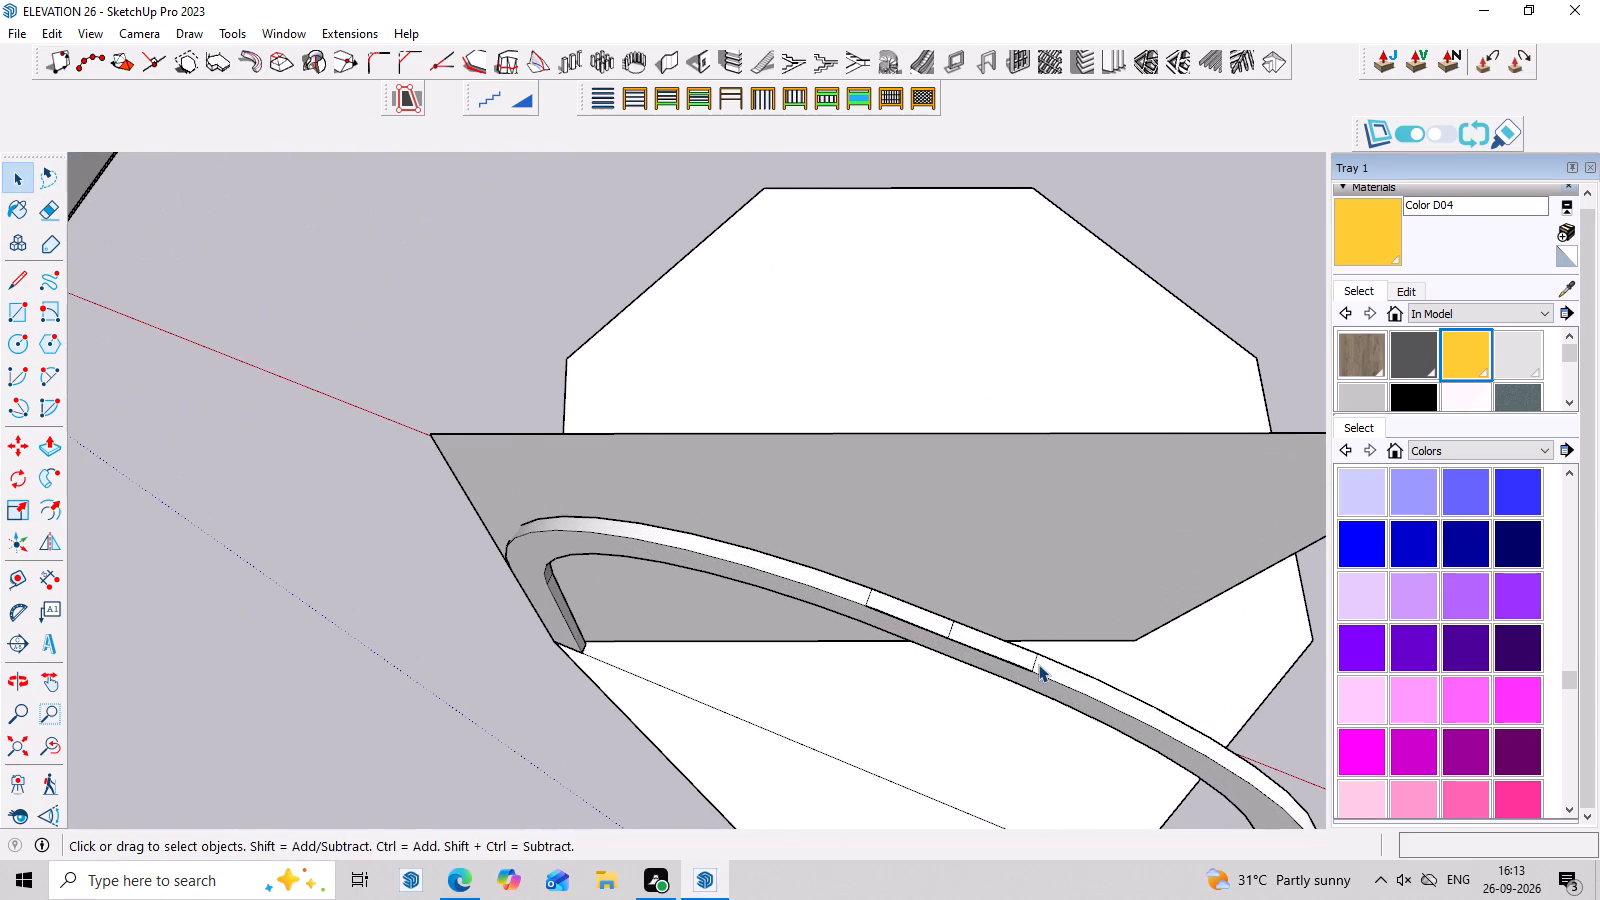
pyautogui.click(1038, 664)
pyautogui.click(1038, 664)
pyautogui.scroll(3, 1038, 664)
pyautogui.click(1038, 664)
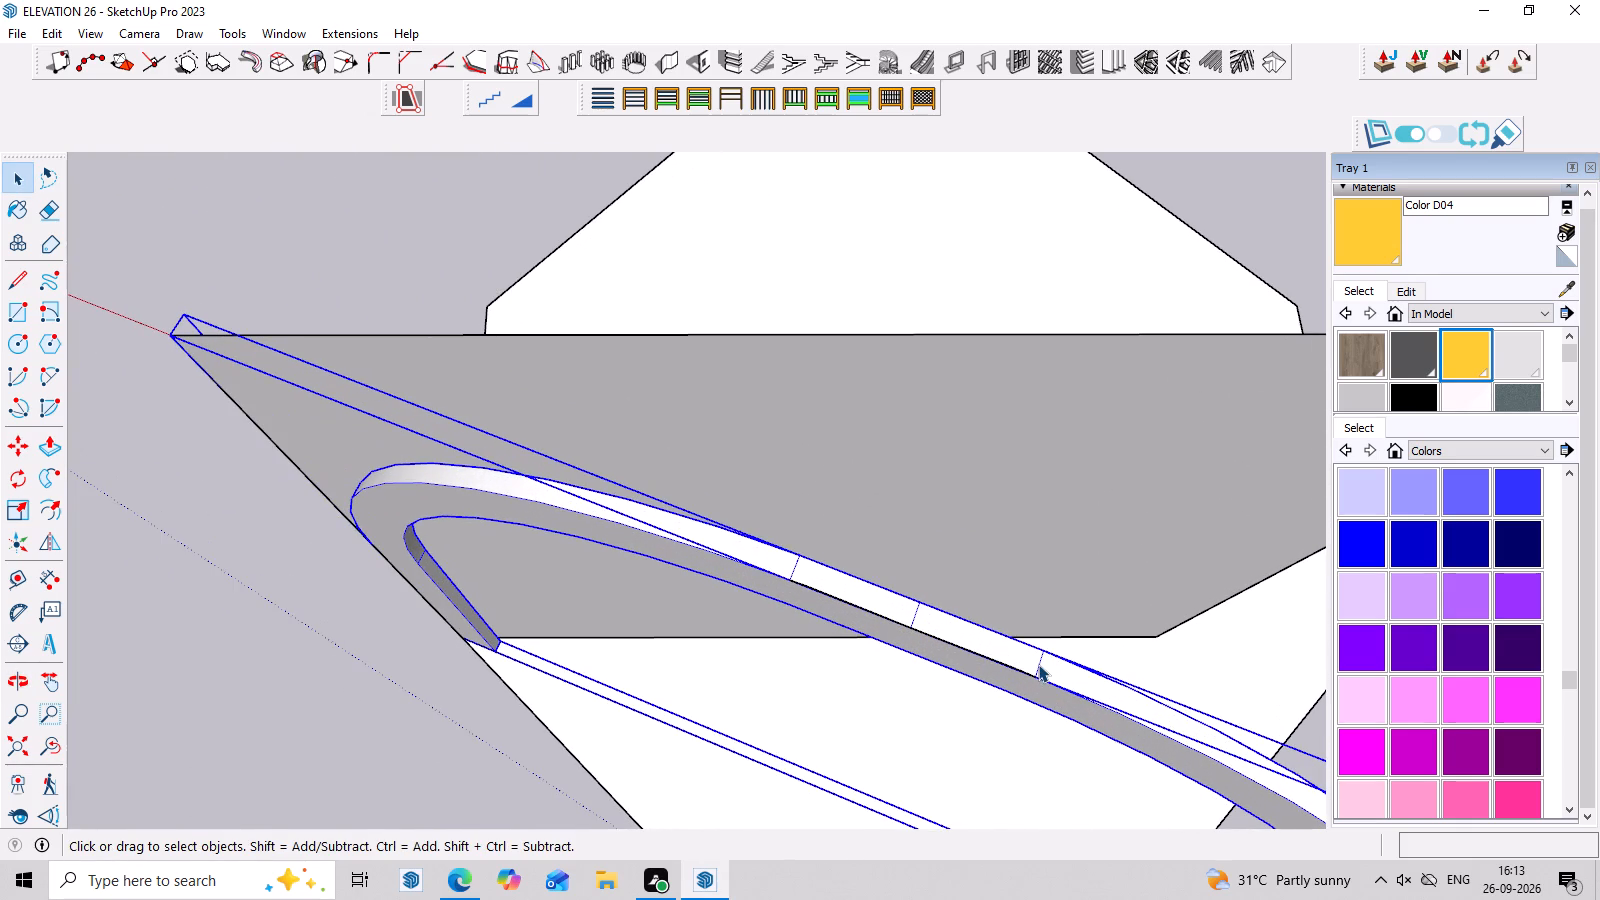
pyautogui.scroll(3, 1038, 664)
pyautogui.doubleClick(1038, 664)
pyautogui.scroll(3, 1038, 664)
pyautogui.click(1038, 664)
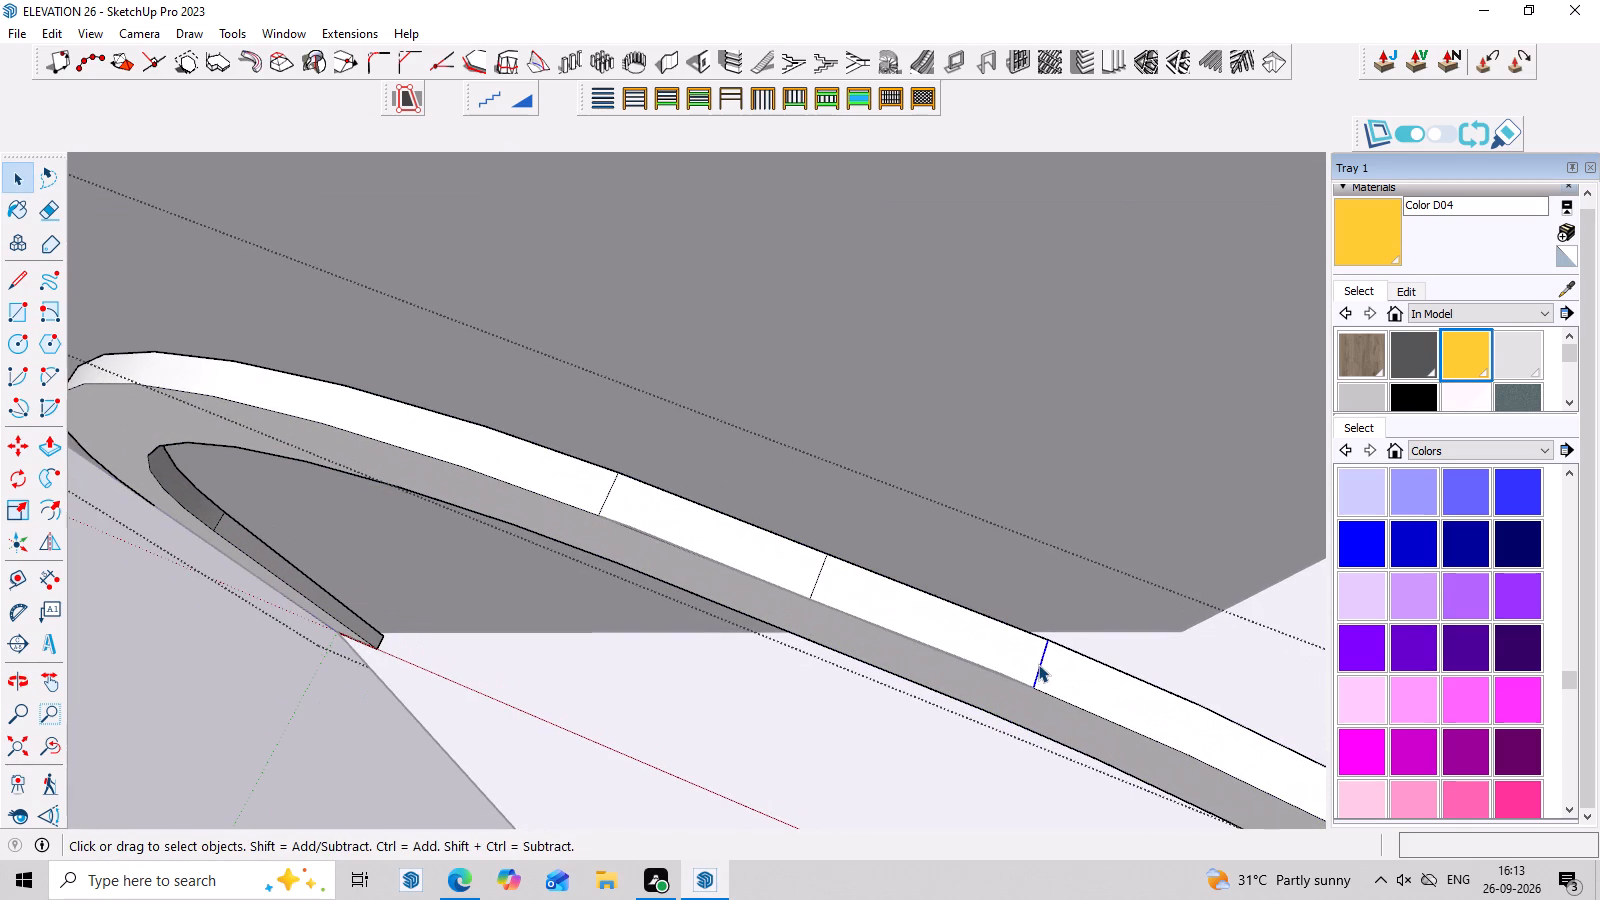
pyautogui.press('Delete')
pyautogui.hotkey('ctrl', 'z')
# Examine the arch frame from the front and side, and the house's front facade with its balcony ceiling.
pyautogui.scroll(-11, 699, 620)
pyautogui.moveTo(908, 658); pyautogui.dragTo(1079, 197, button='middle')
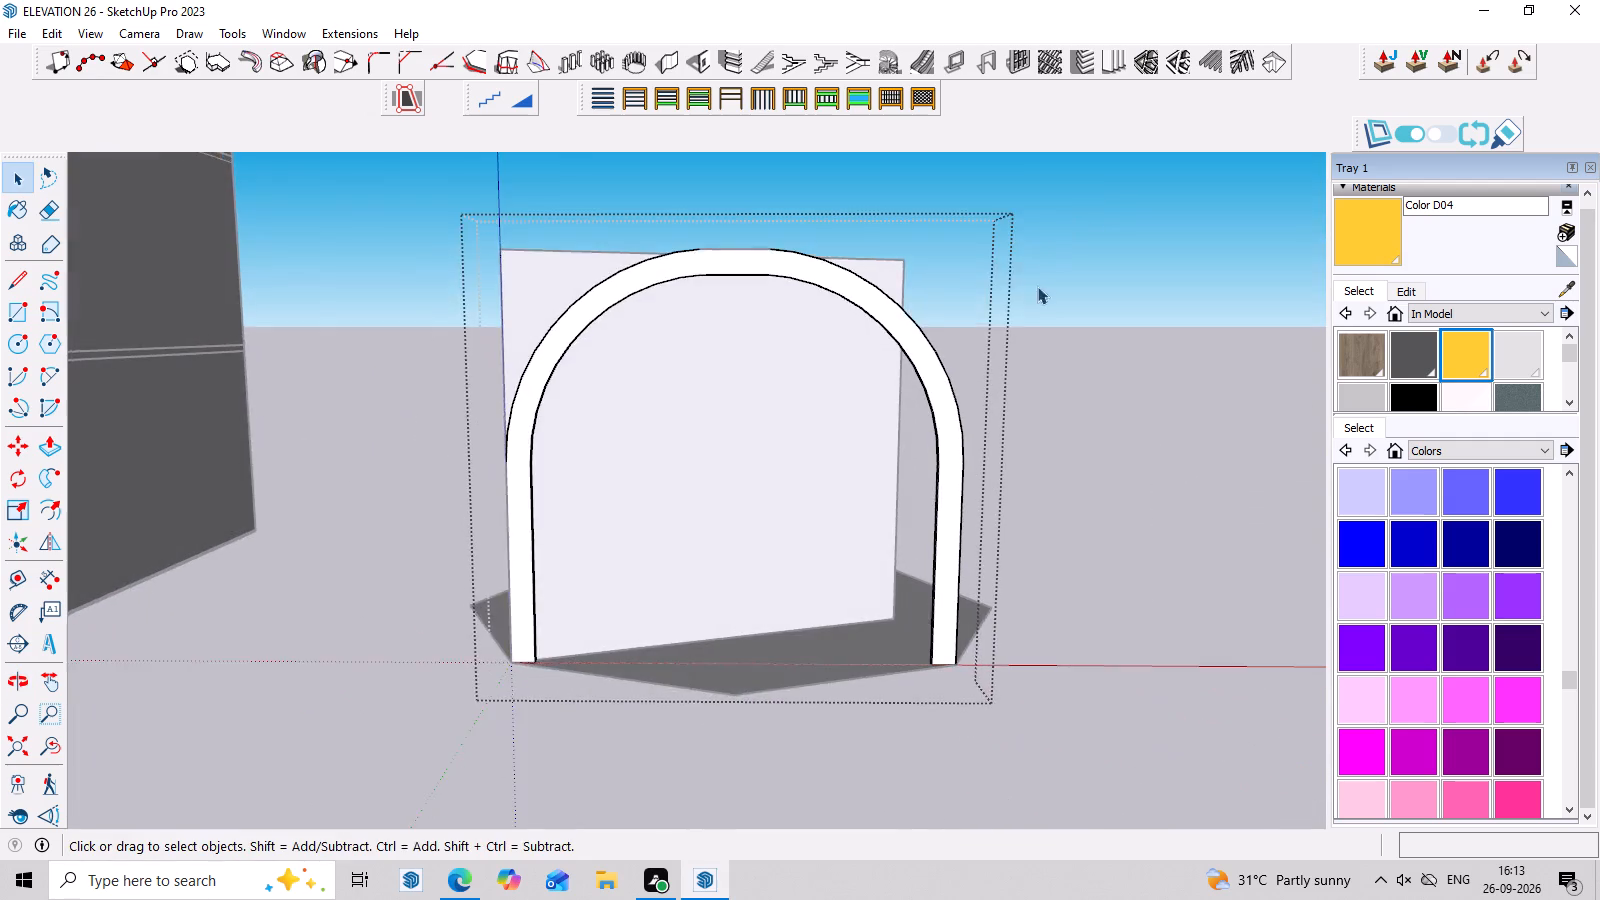
pyautogui.scroll(-4, 1035, 294)
pyautogui.moveTo(1078, 402); pyautogui.dragTo(814, 402, button='middle')
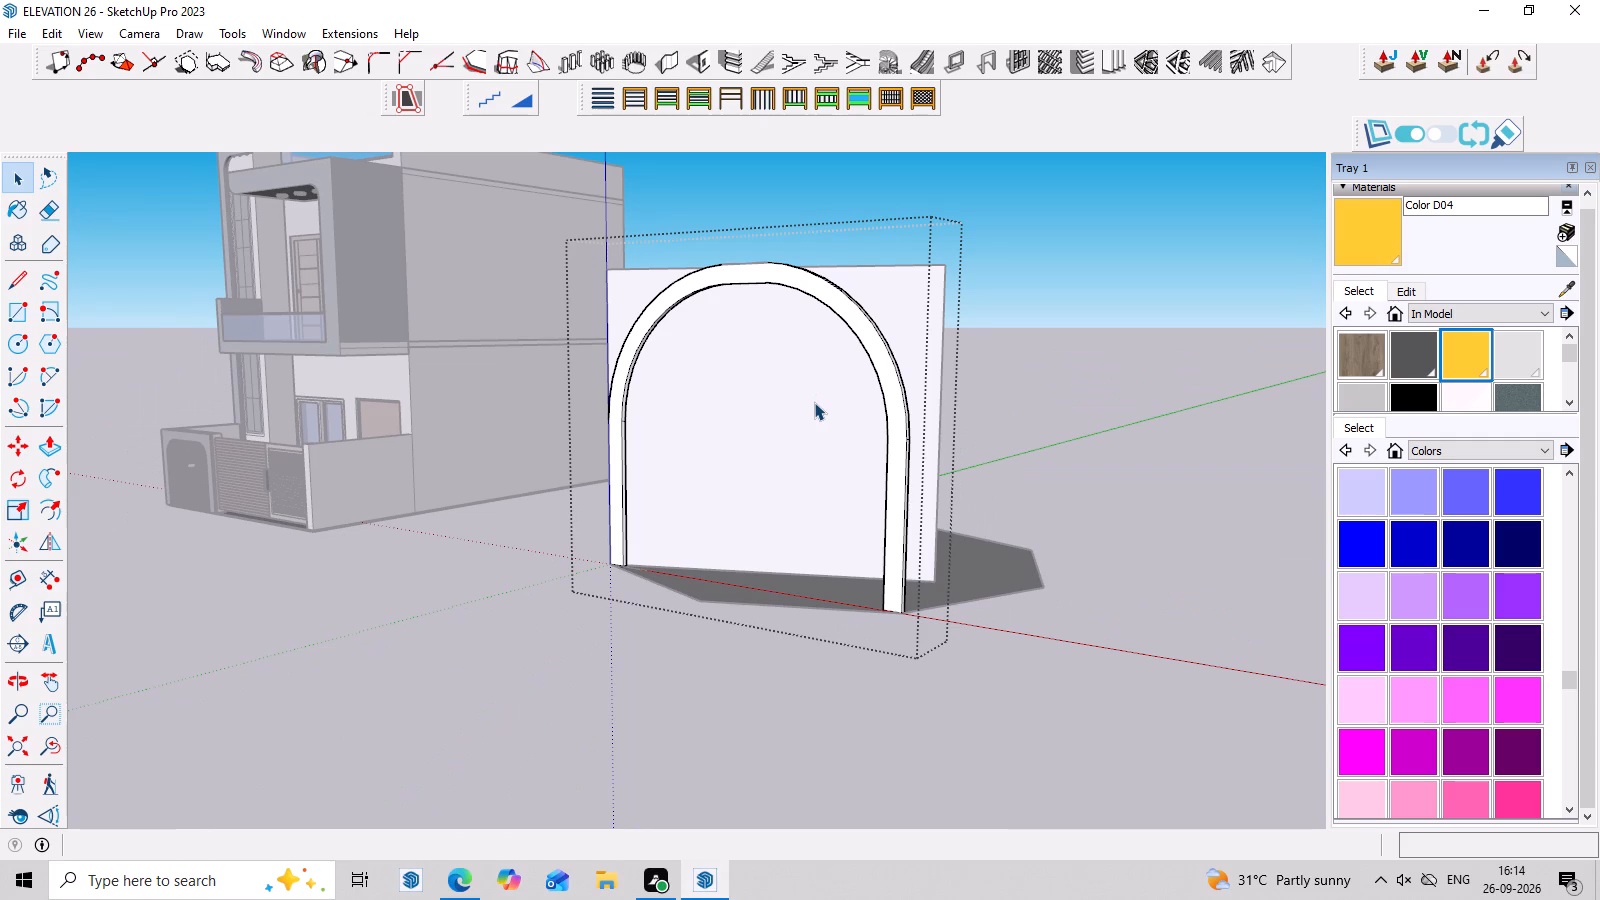
pyautogui.scroll(-3, 932, 468)
pyautogui.moveTo(974, 488); pyautogui.dragTo(588, 507, button='middle')
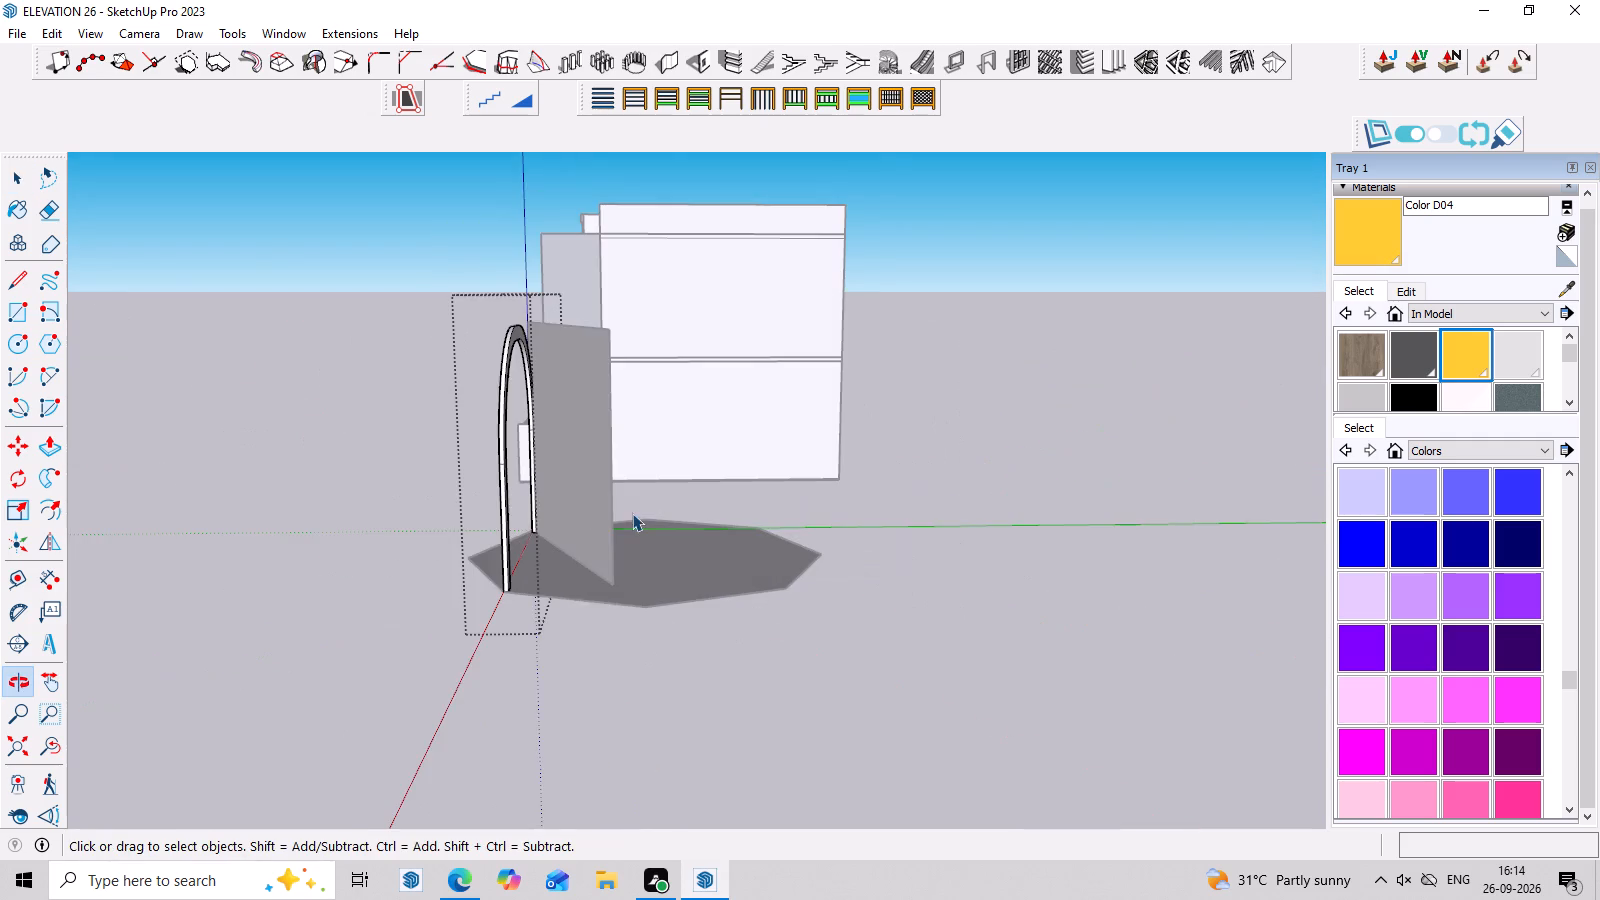
pyautogui.scroll(3, 632, 509)
pyautogui.moveTo(640, 506); pyautogui.dragTo(1048, 590, button='middle')
pyautogui.scroll(-4, 558, 421)
pyautogui.moveTo(692, 468); pyautogui.dragTo(830, 445, button='middle')
pyautogui.scroll(3, 671, 391)
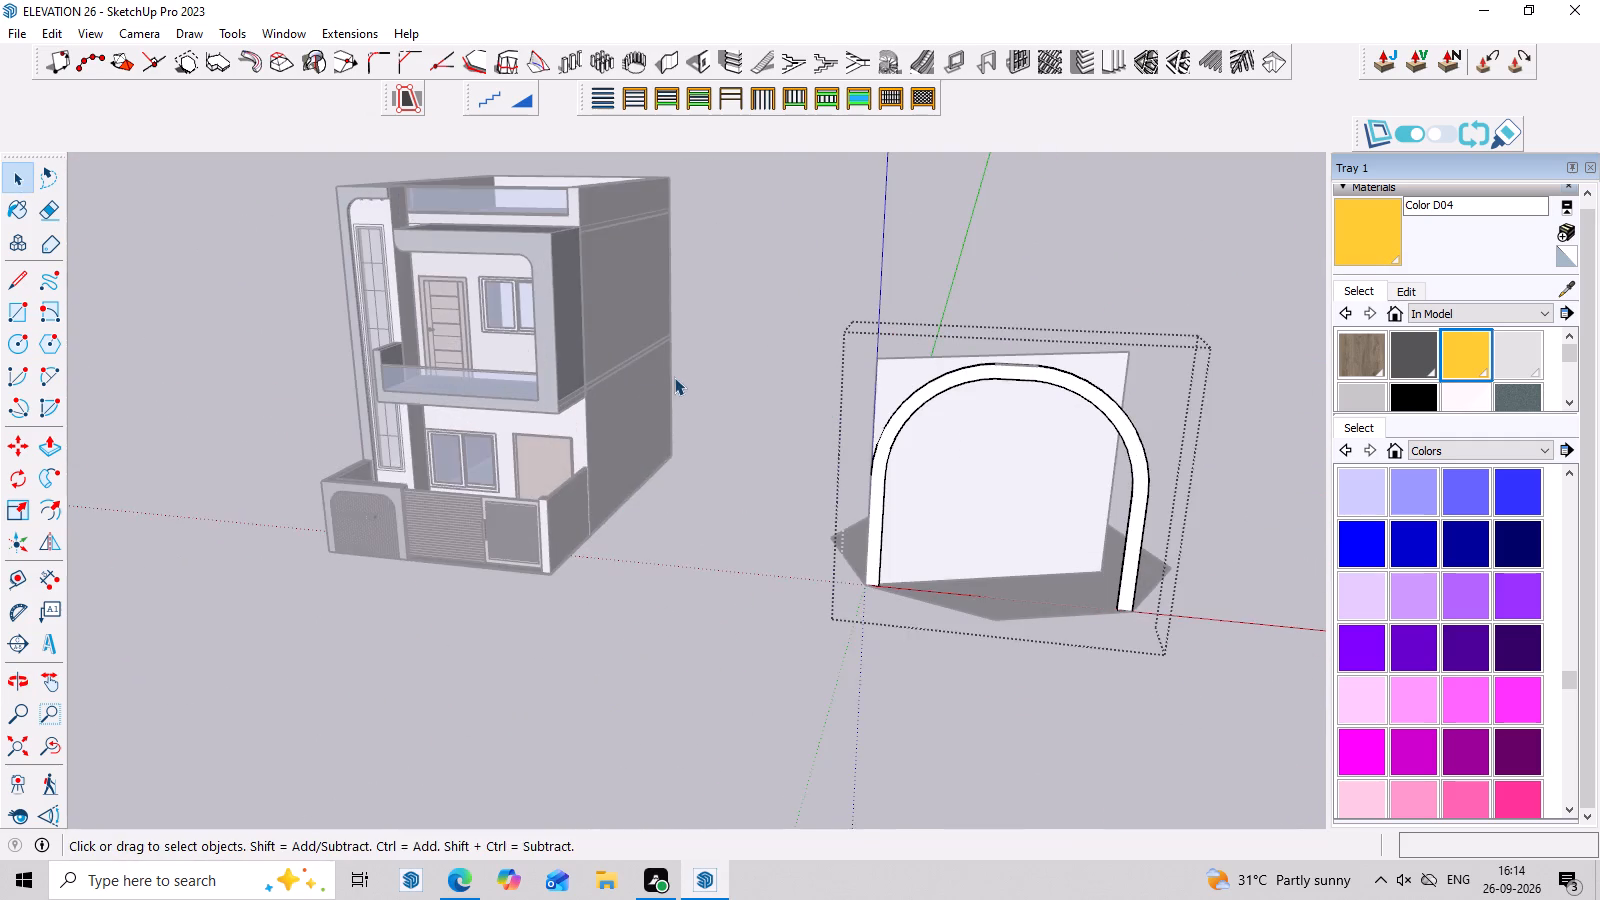
pyautogui.moveTo(674, 377); pyautogui.dragTo(760, 429, button='middle')
pyautogui.scroll(-2, 760, 429)
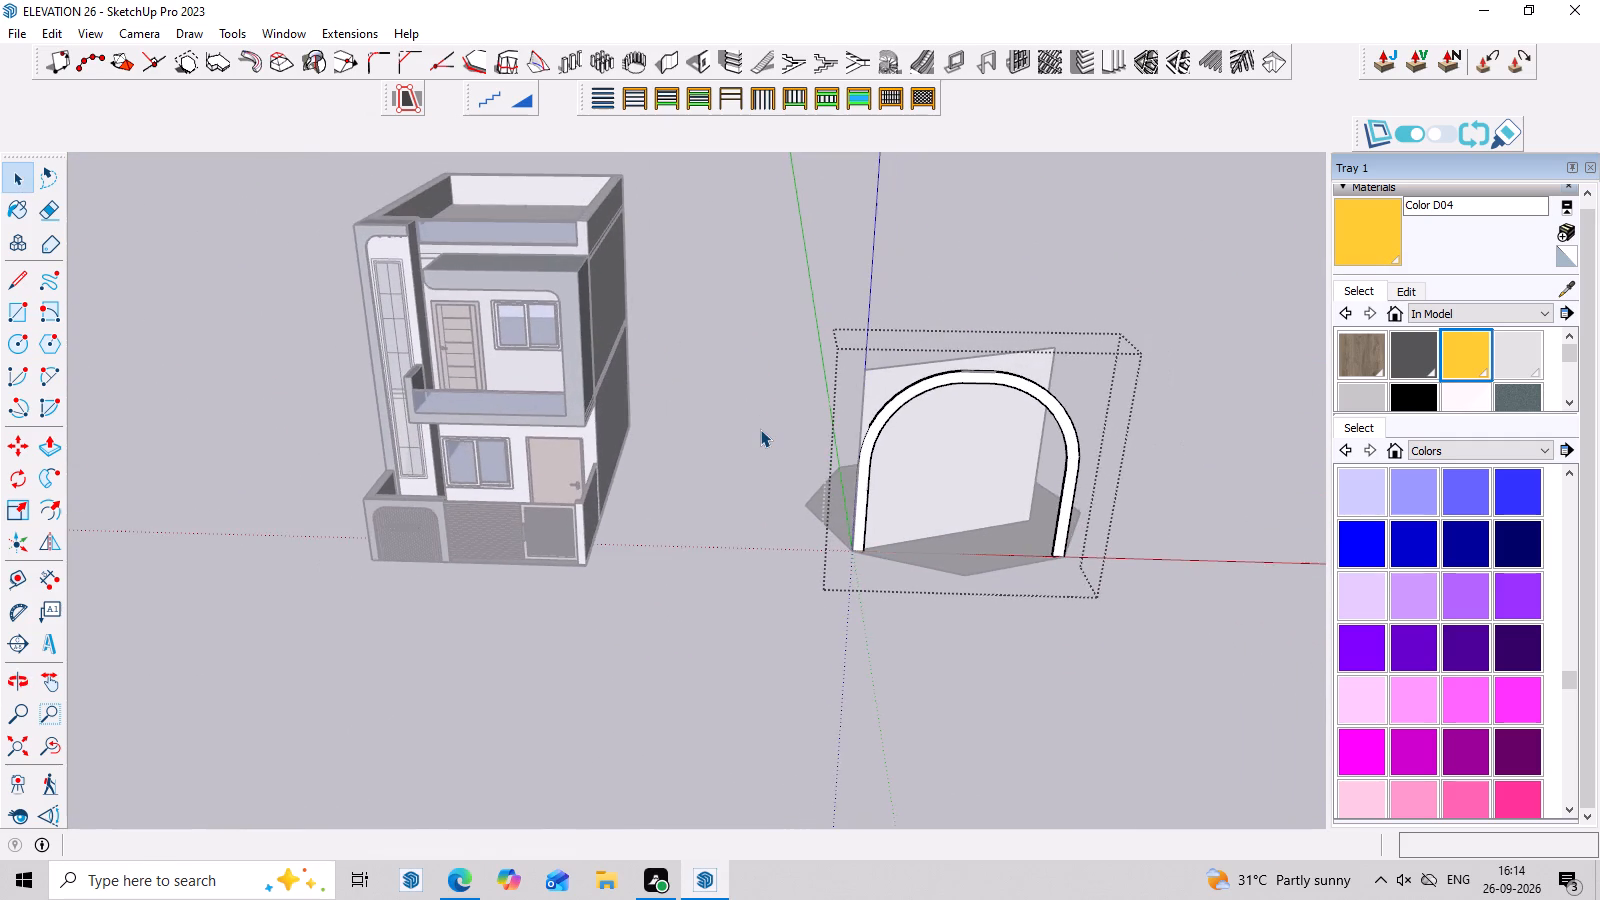
pyautogui.scroll(-1, 760, 429)
pyautogui.scroll(3, 455, 341)
pyautogui.moveTo(686, 345); pyautogui.dragTo(701, 148, button='middle')
pyautogui.scroll(4, 553, 349)
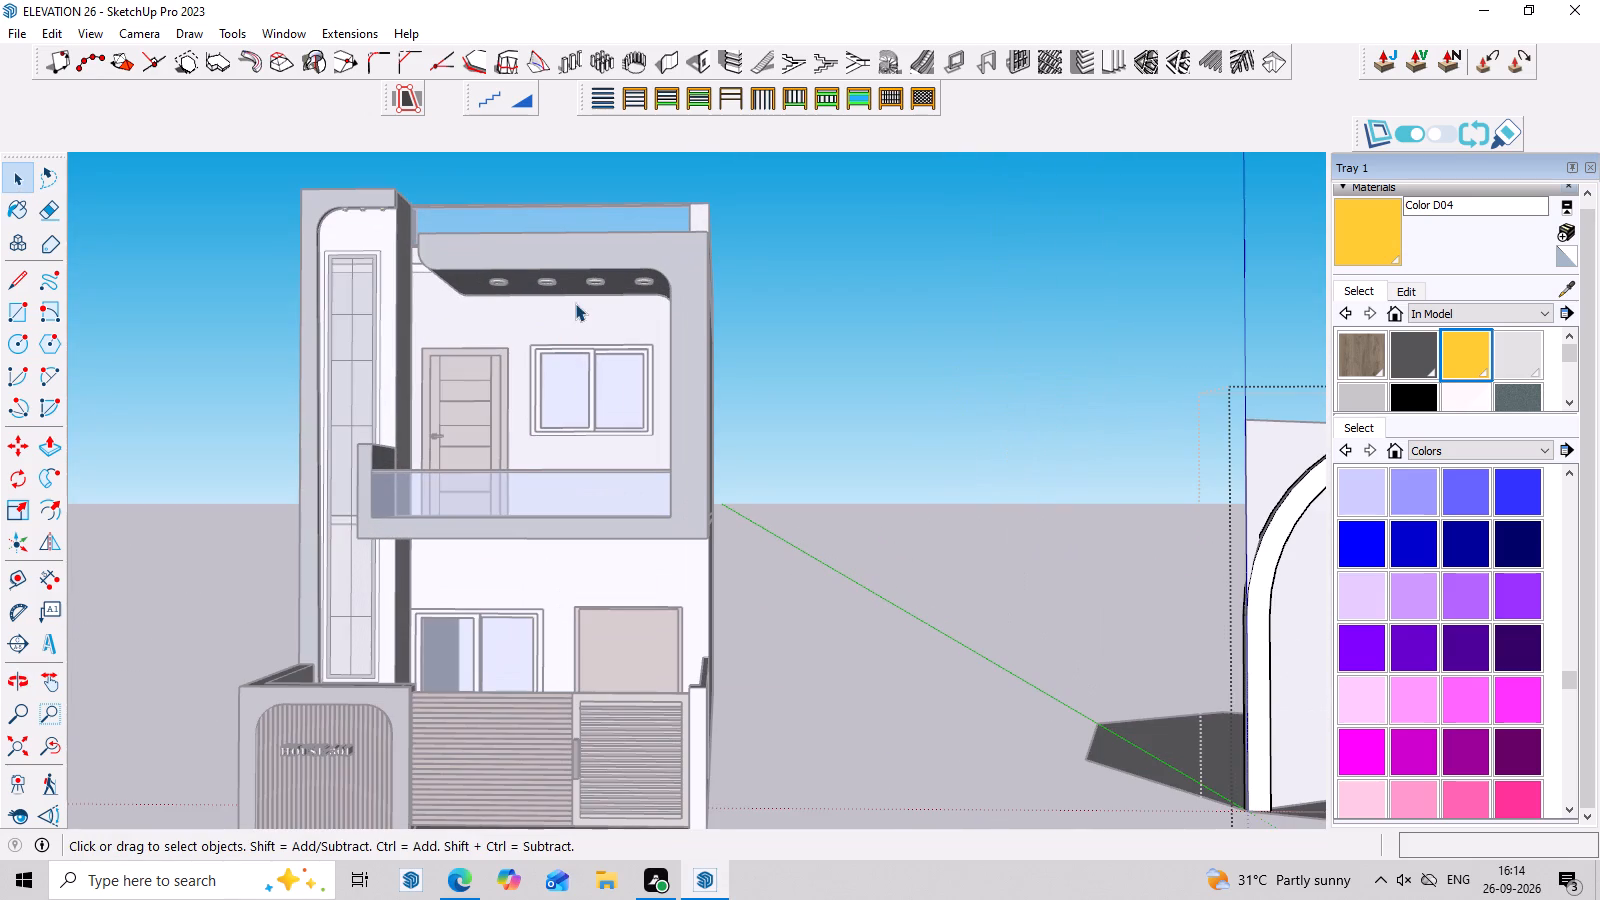
pyautogui.scroll(4, 368, 201)
pyautogui.moveTo(582, 322); pyautogui.dragTo(662, 158, button='middle')
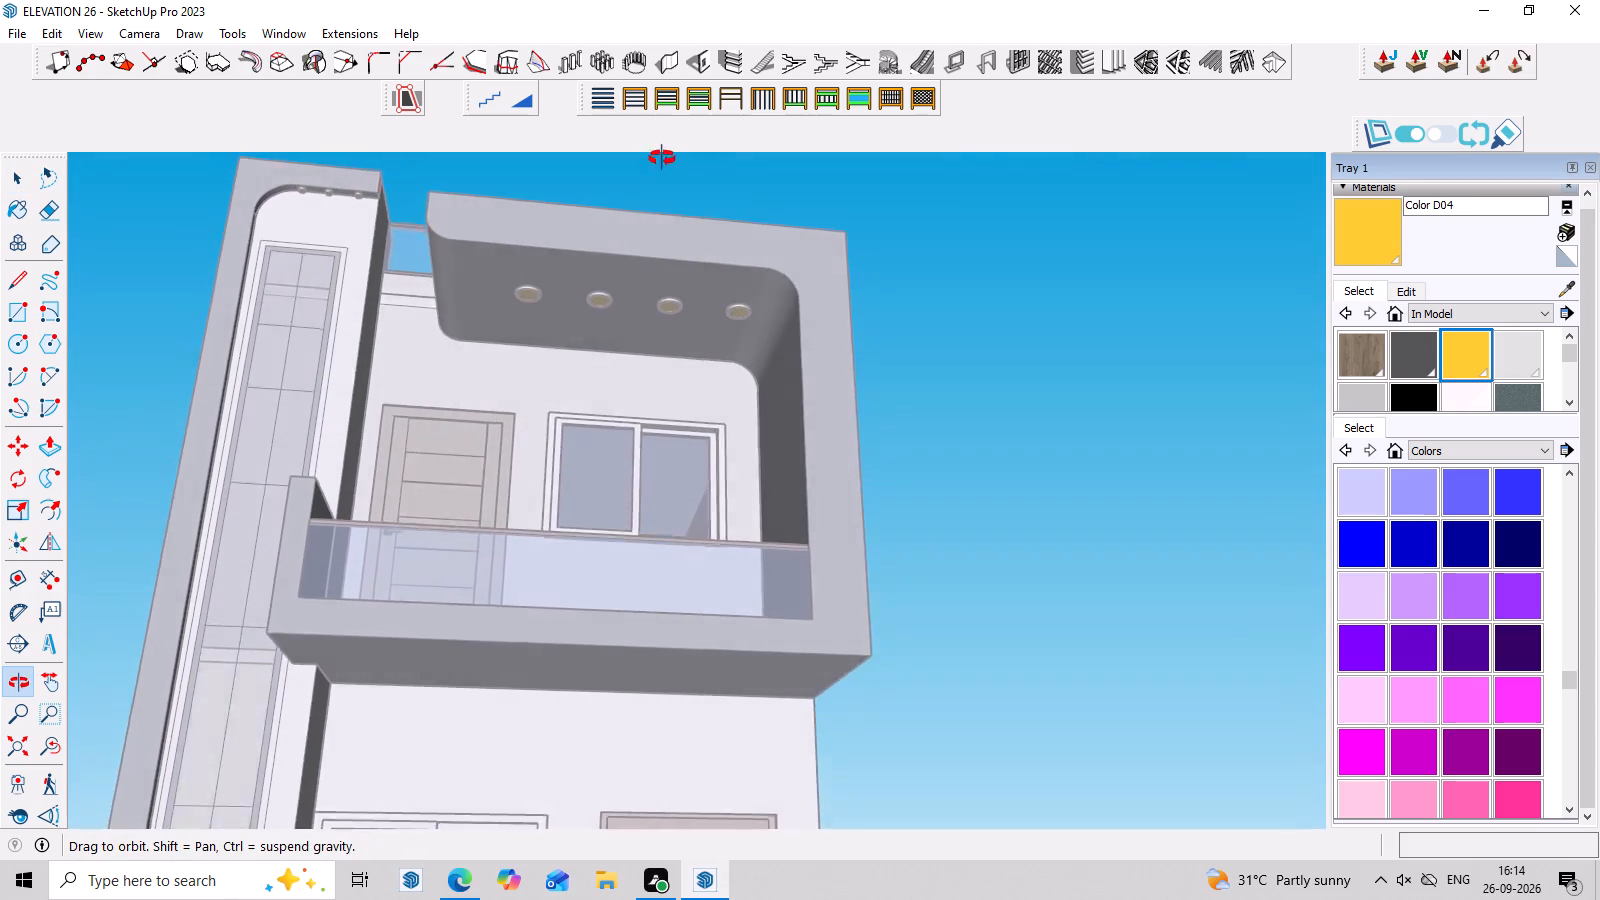
pyautogui.moveTo(662, 158); pyautogui.dragTo(465, 556, button='middle')
pyautogui.scroll(-10, 472, 551)
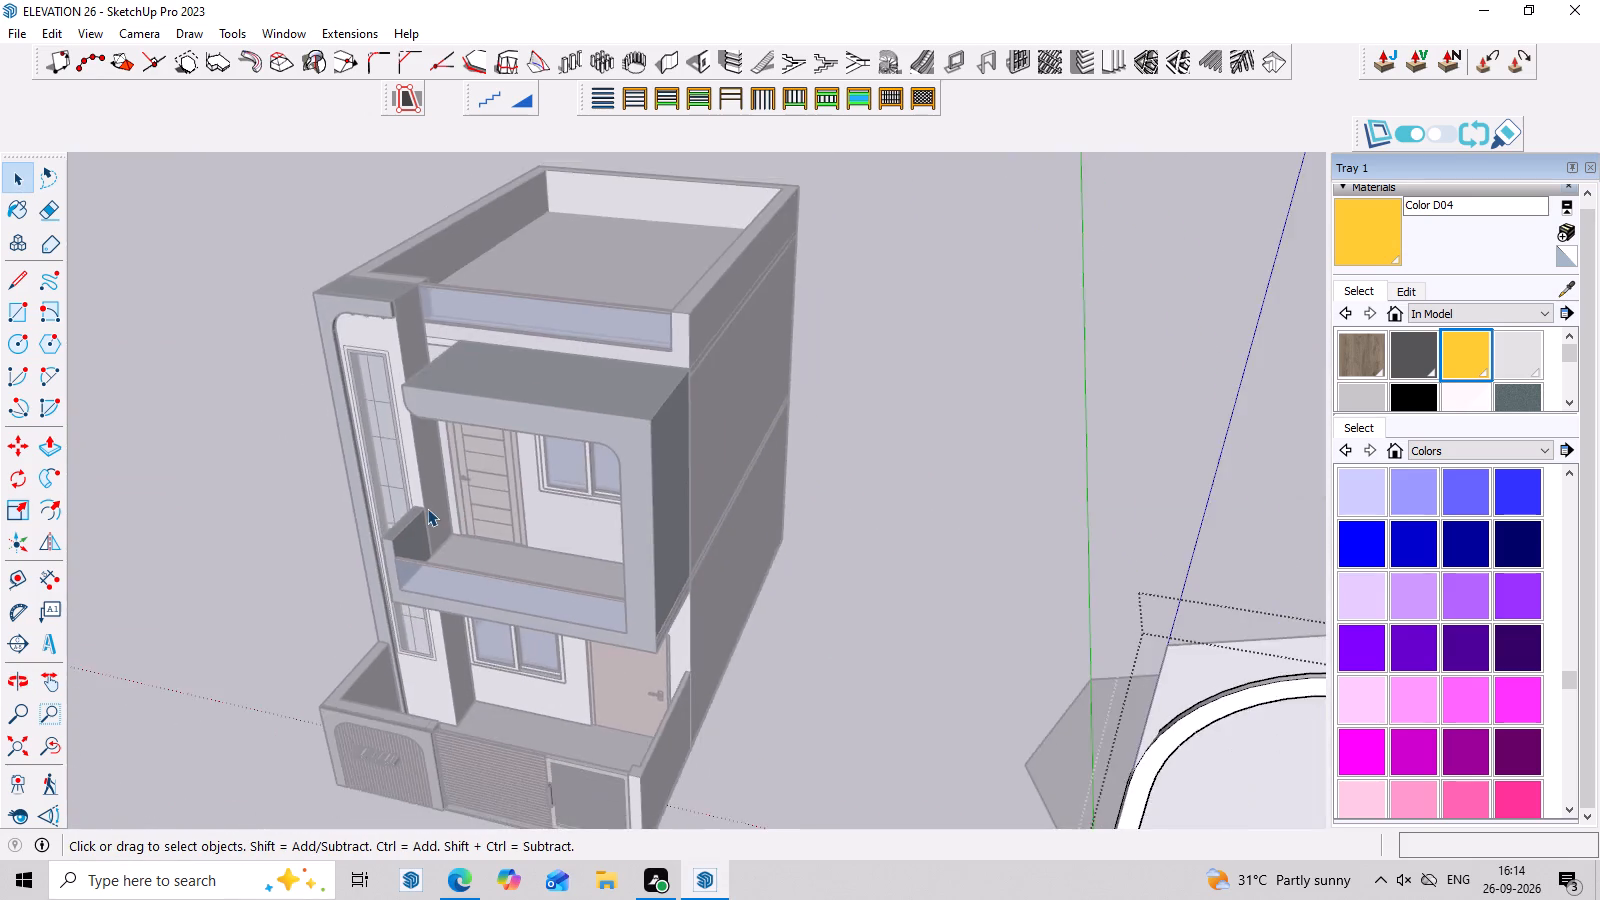
pyautogui.scroll(-2, 427, 508)
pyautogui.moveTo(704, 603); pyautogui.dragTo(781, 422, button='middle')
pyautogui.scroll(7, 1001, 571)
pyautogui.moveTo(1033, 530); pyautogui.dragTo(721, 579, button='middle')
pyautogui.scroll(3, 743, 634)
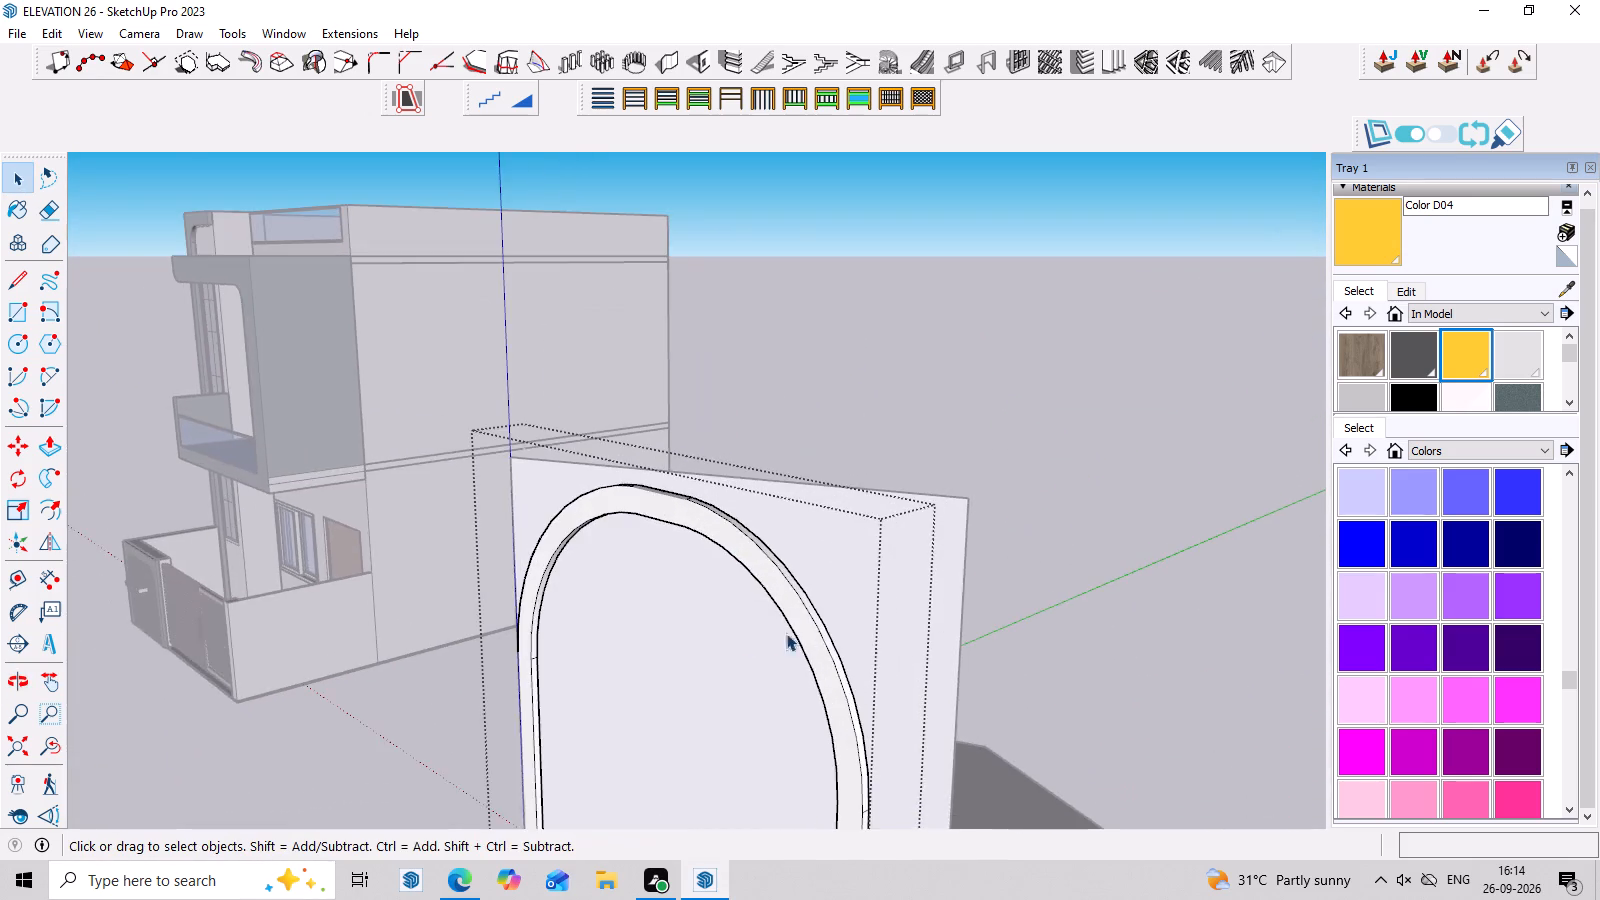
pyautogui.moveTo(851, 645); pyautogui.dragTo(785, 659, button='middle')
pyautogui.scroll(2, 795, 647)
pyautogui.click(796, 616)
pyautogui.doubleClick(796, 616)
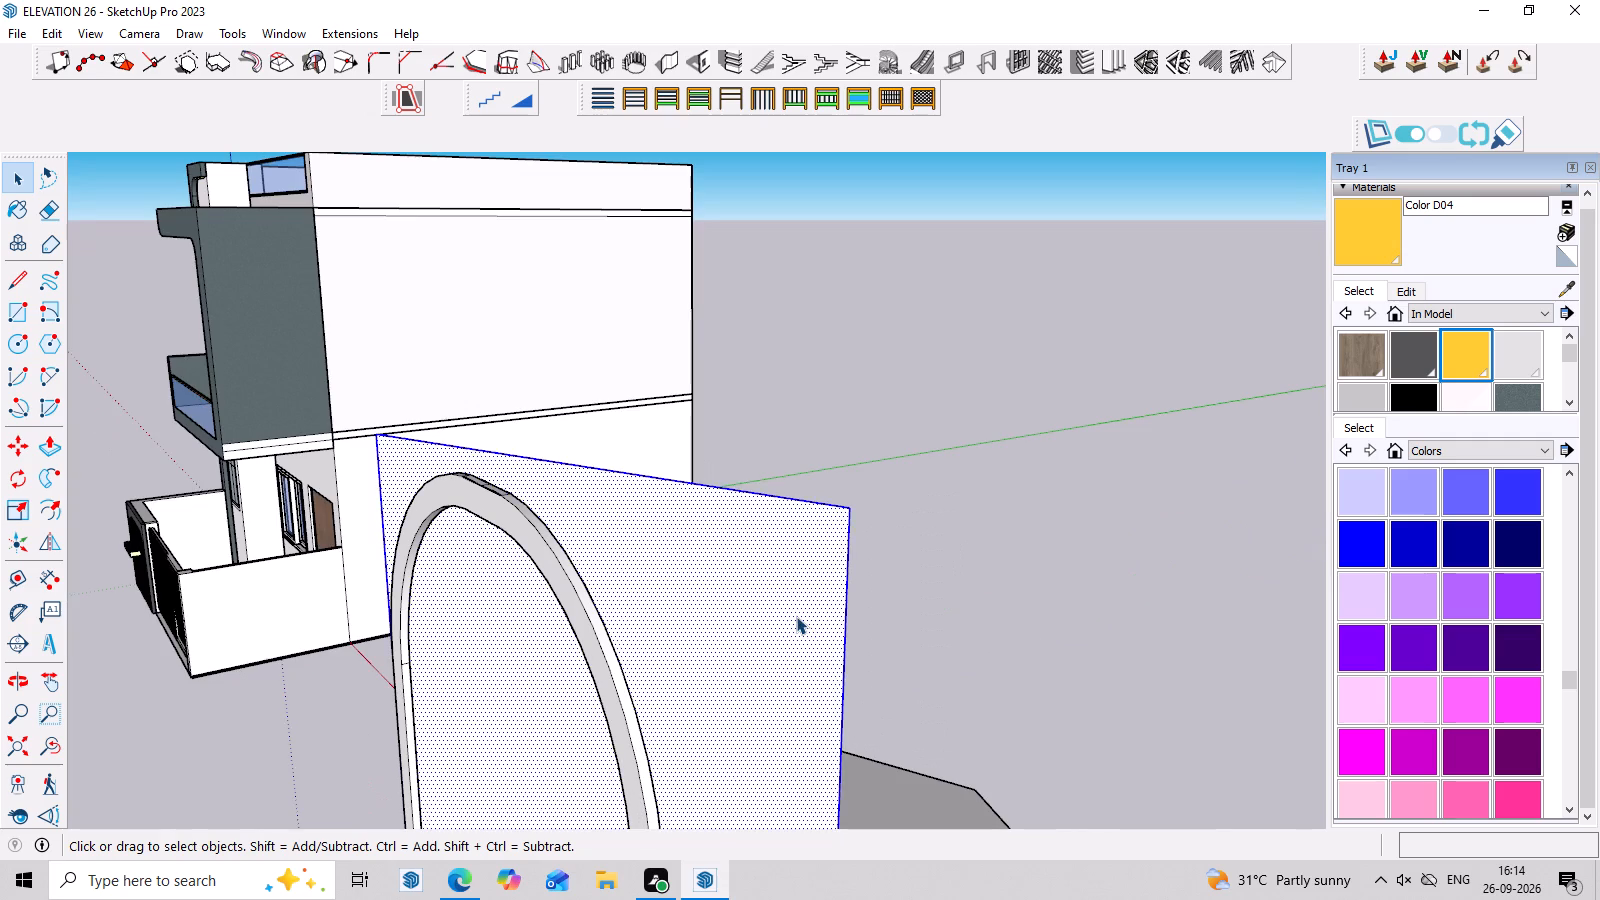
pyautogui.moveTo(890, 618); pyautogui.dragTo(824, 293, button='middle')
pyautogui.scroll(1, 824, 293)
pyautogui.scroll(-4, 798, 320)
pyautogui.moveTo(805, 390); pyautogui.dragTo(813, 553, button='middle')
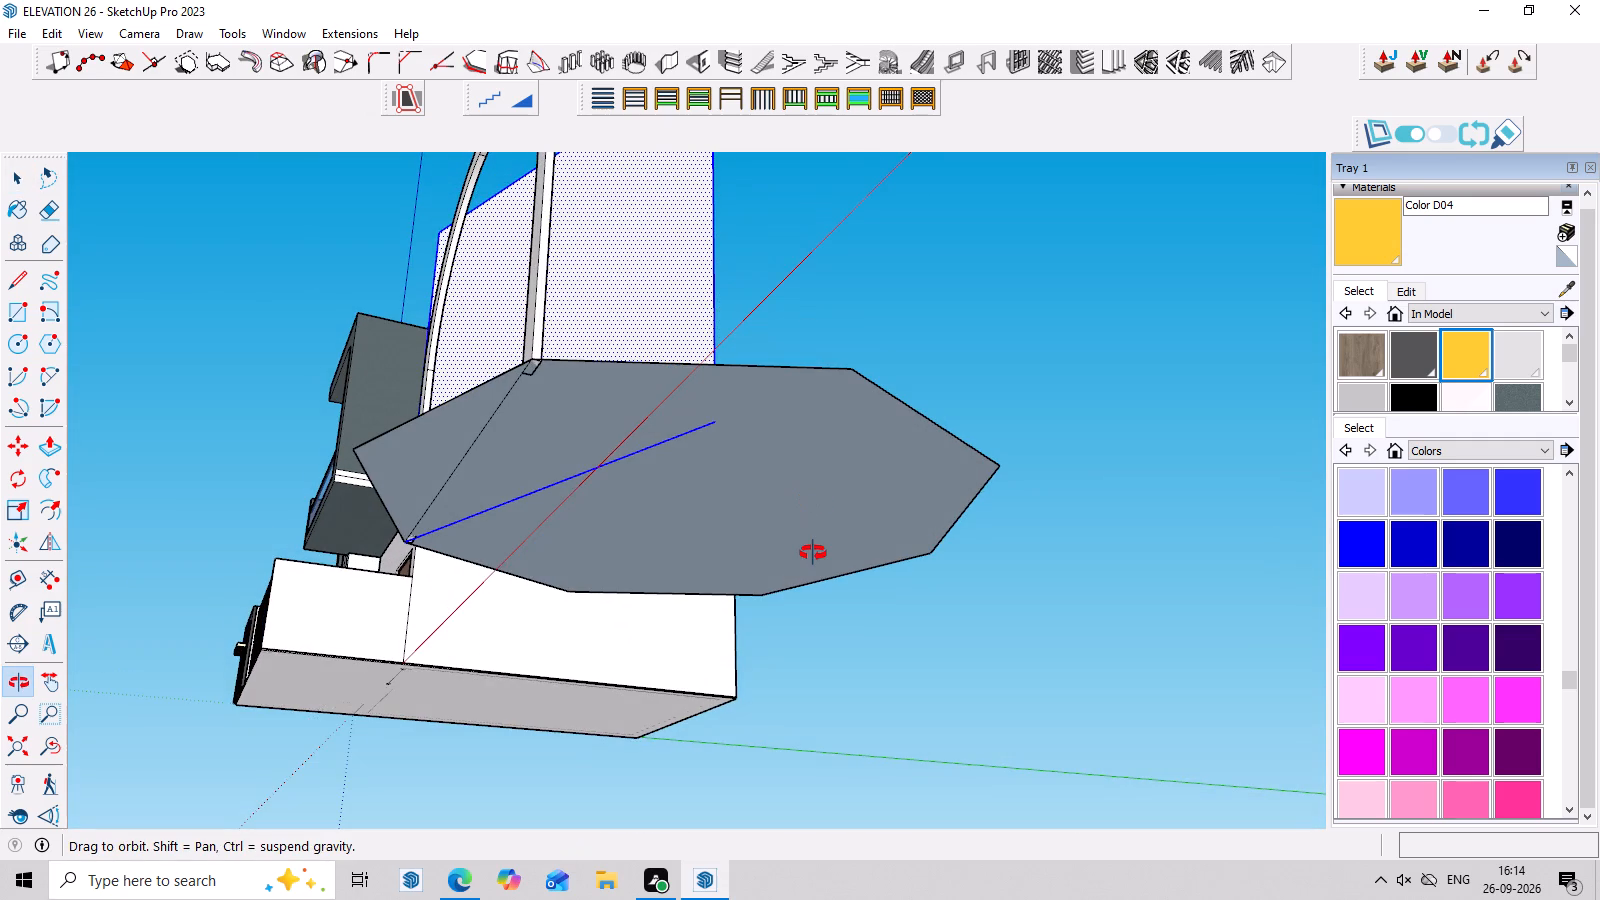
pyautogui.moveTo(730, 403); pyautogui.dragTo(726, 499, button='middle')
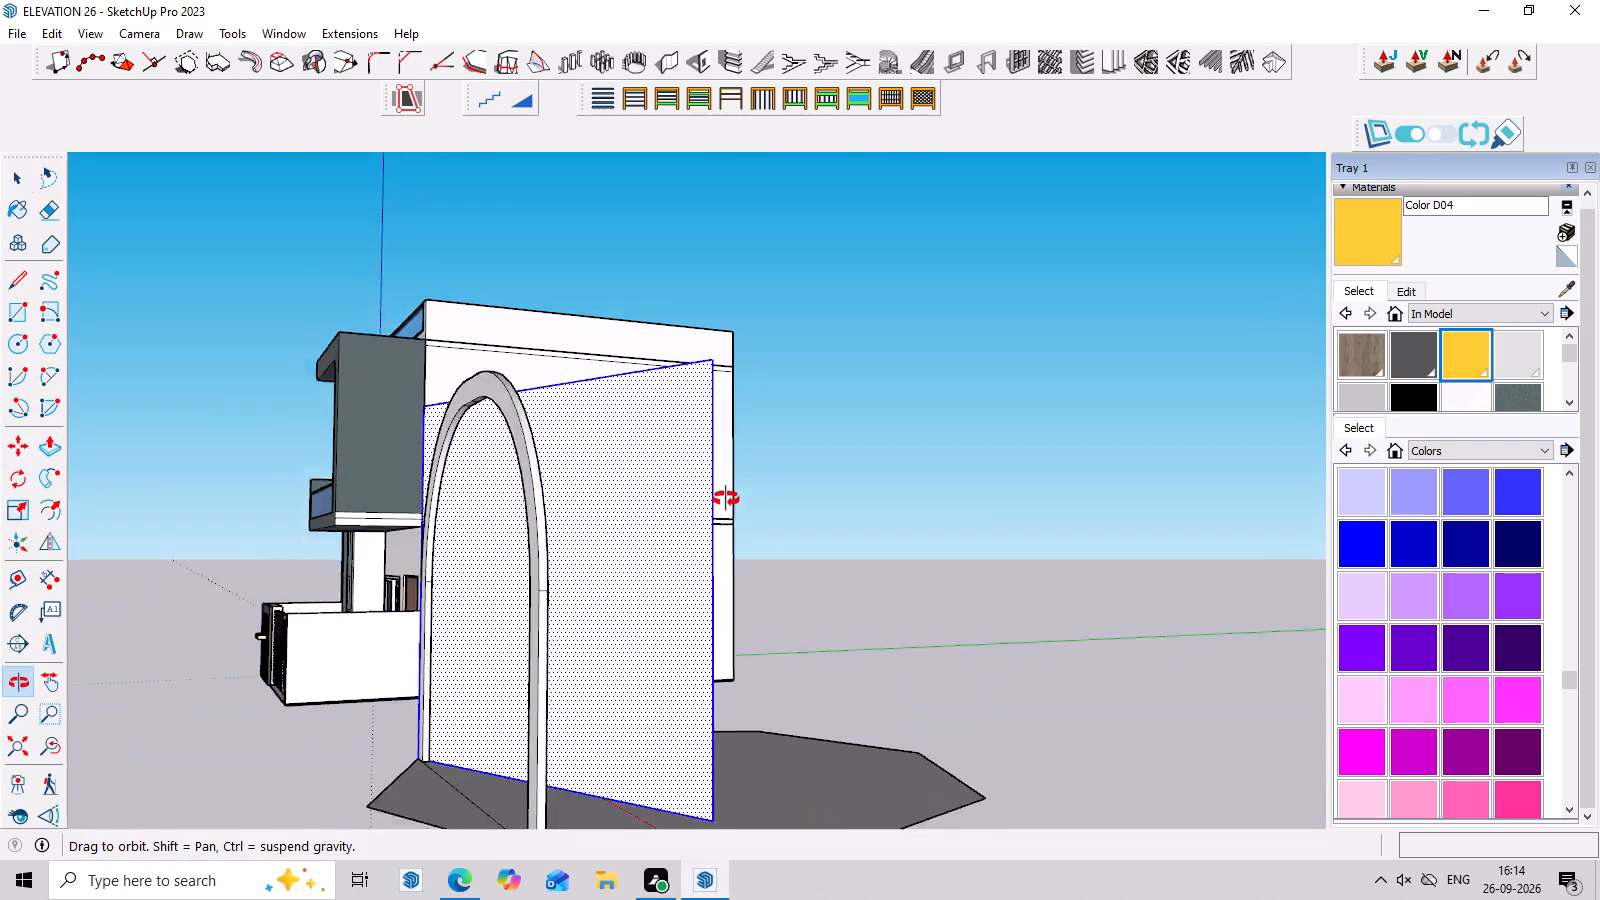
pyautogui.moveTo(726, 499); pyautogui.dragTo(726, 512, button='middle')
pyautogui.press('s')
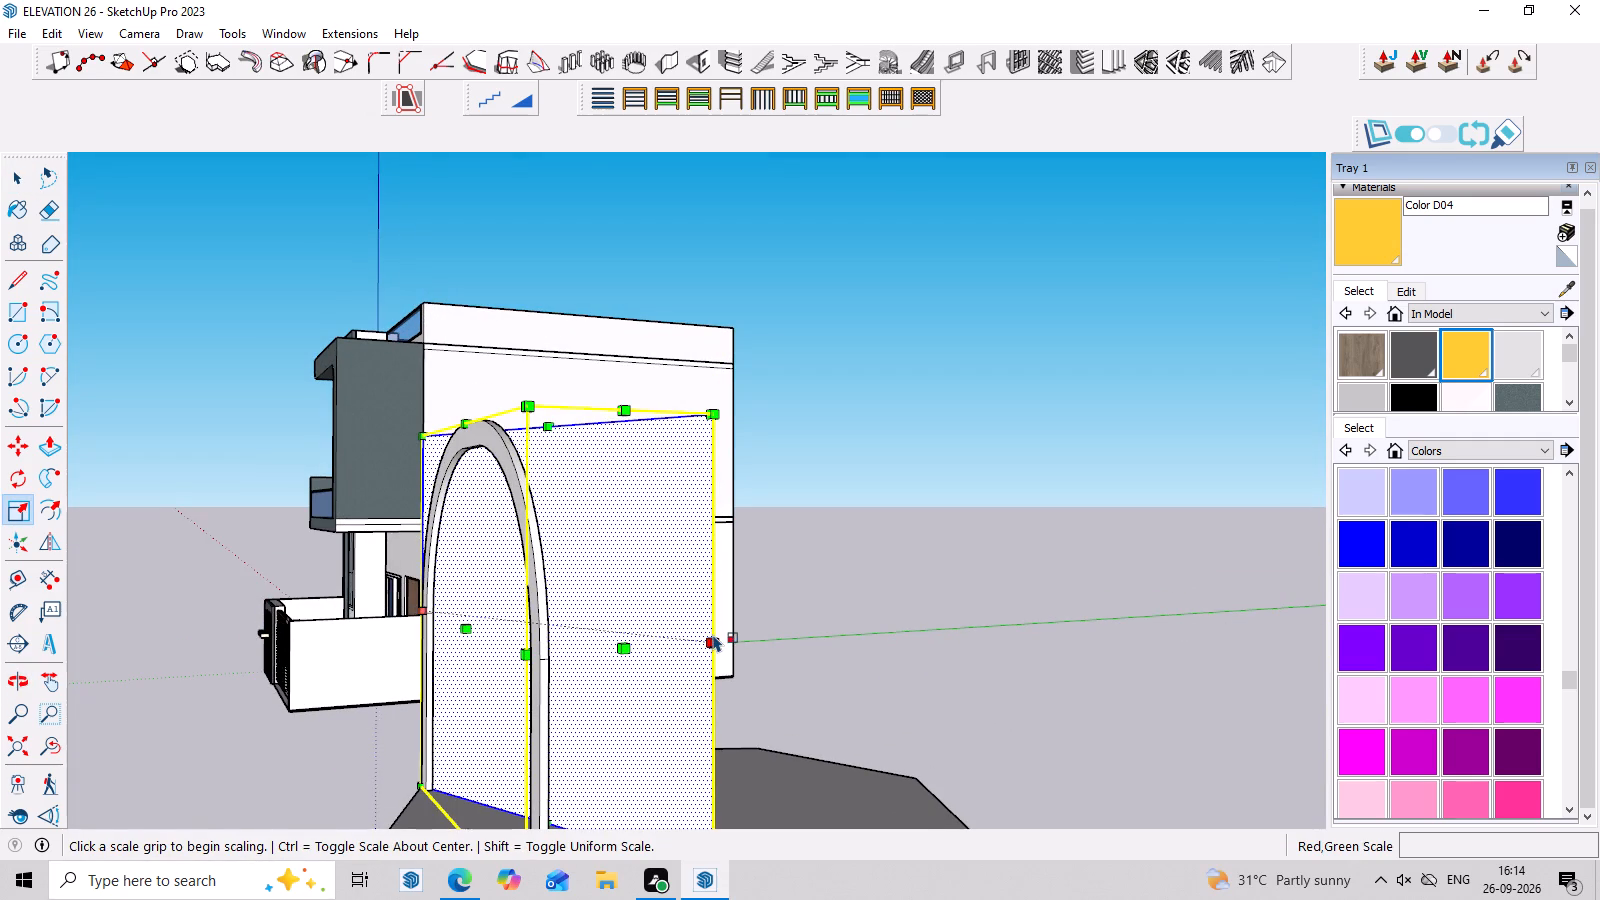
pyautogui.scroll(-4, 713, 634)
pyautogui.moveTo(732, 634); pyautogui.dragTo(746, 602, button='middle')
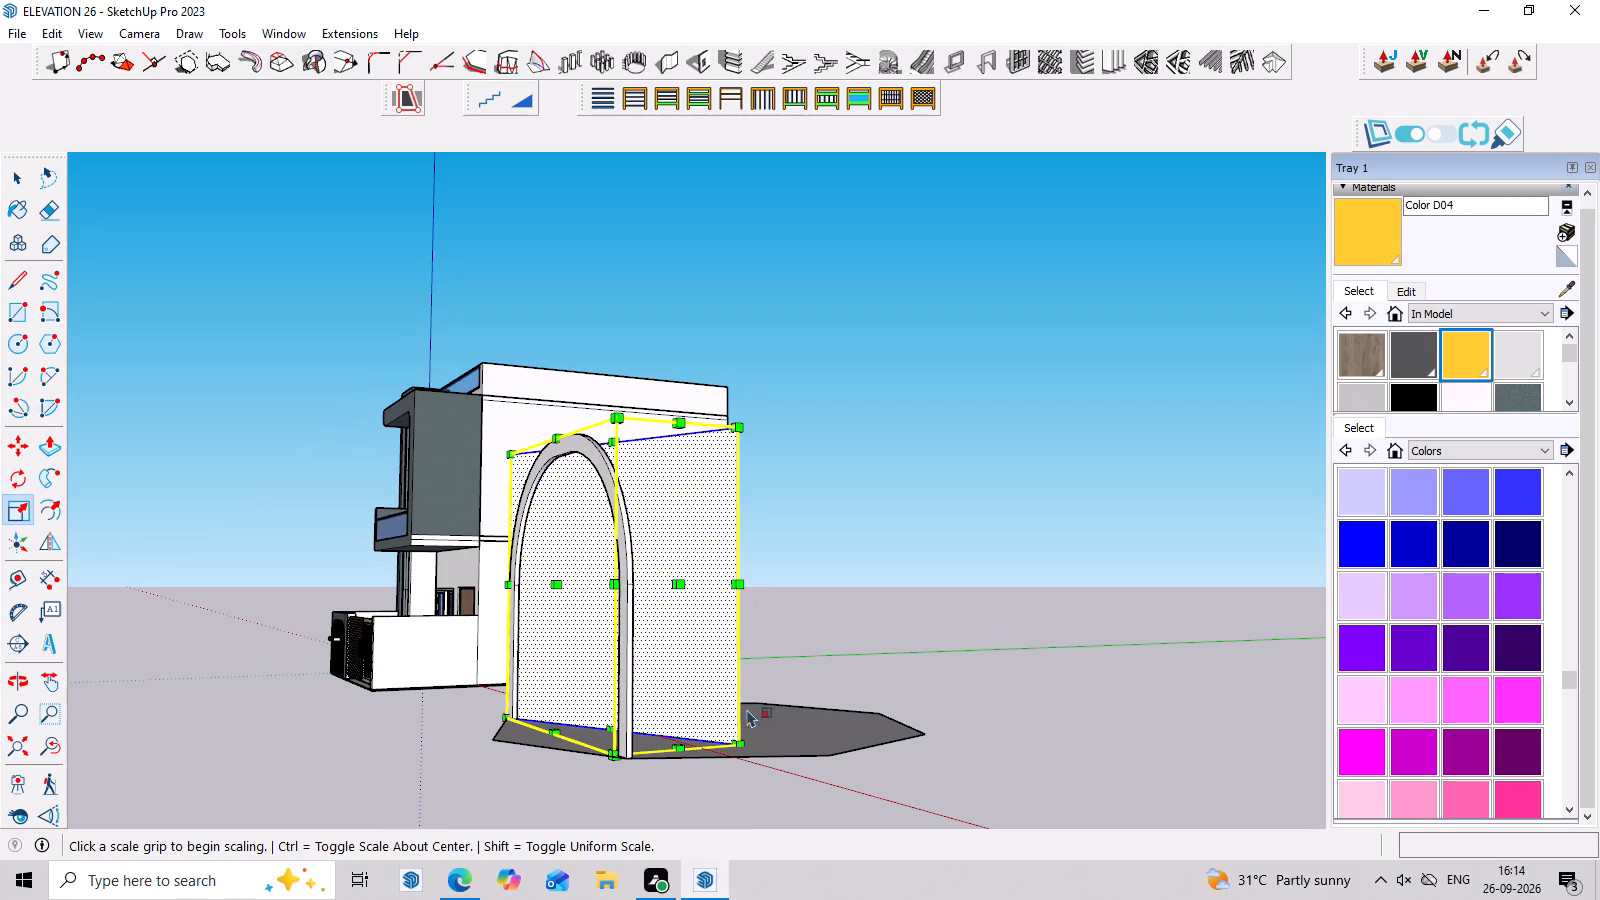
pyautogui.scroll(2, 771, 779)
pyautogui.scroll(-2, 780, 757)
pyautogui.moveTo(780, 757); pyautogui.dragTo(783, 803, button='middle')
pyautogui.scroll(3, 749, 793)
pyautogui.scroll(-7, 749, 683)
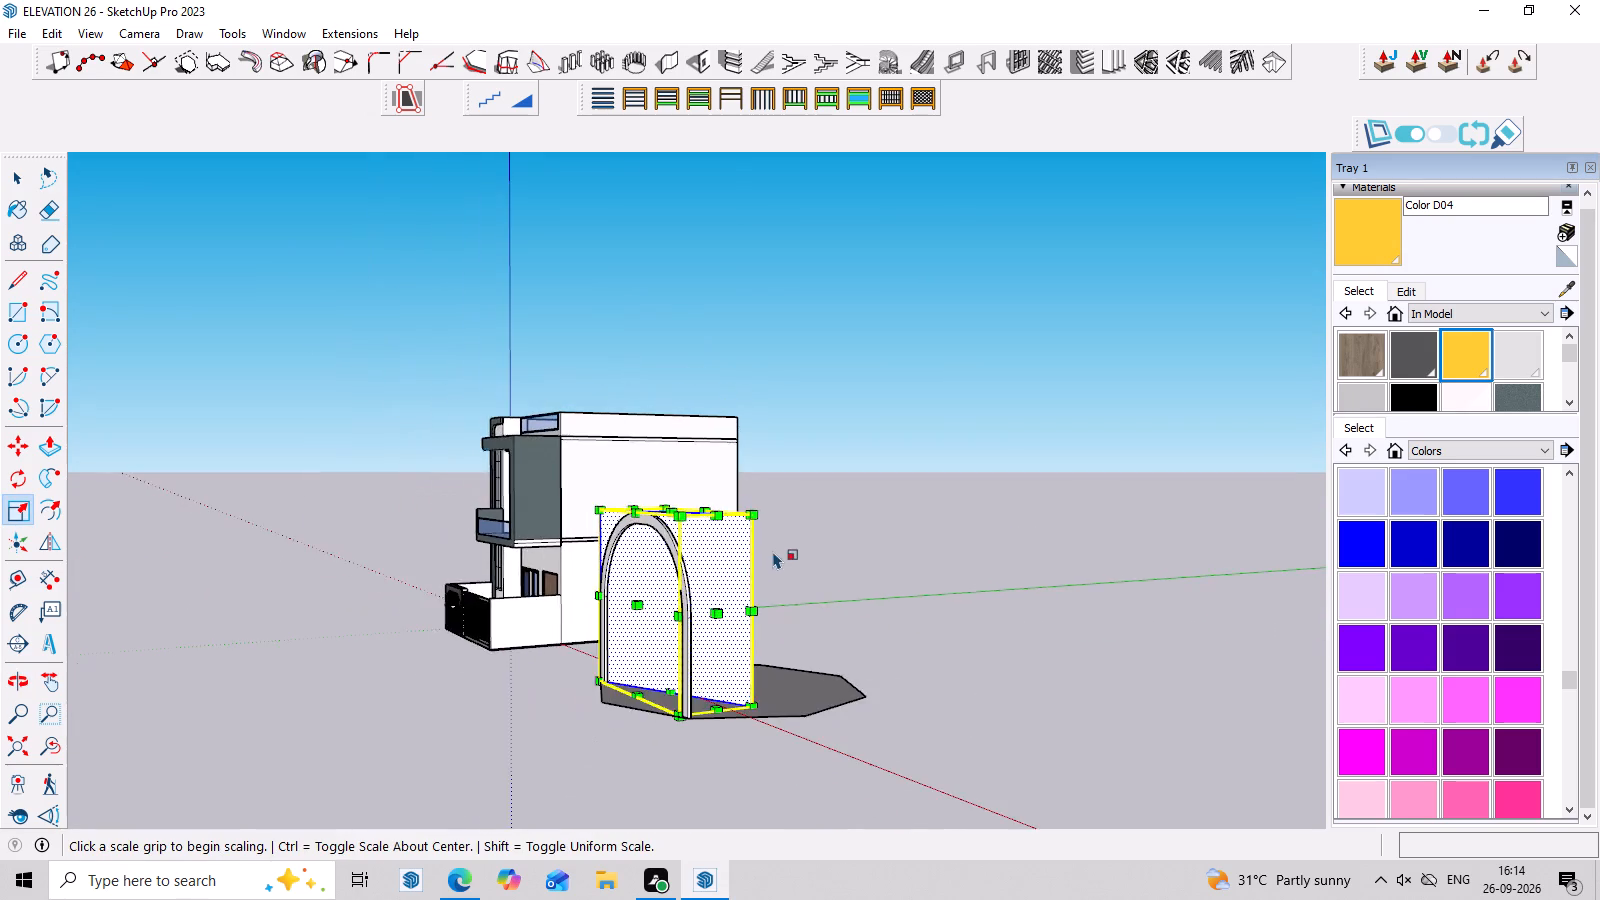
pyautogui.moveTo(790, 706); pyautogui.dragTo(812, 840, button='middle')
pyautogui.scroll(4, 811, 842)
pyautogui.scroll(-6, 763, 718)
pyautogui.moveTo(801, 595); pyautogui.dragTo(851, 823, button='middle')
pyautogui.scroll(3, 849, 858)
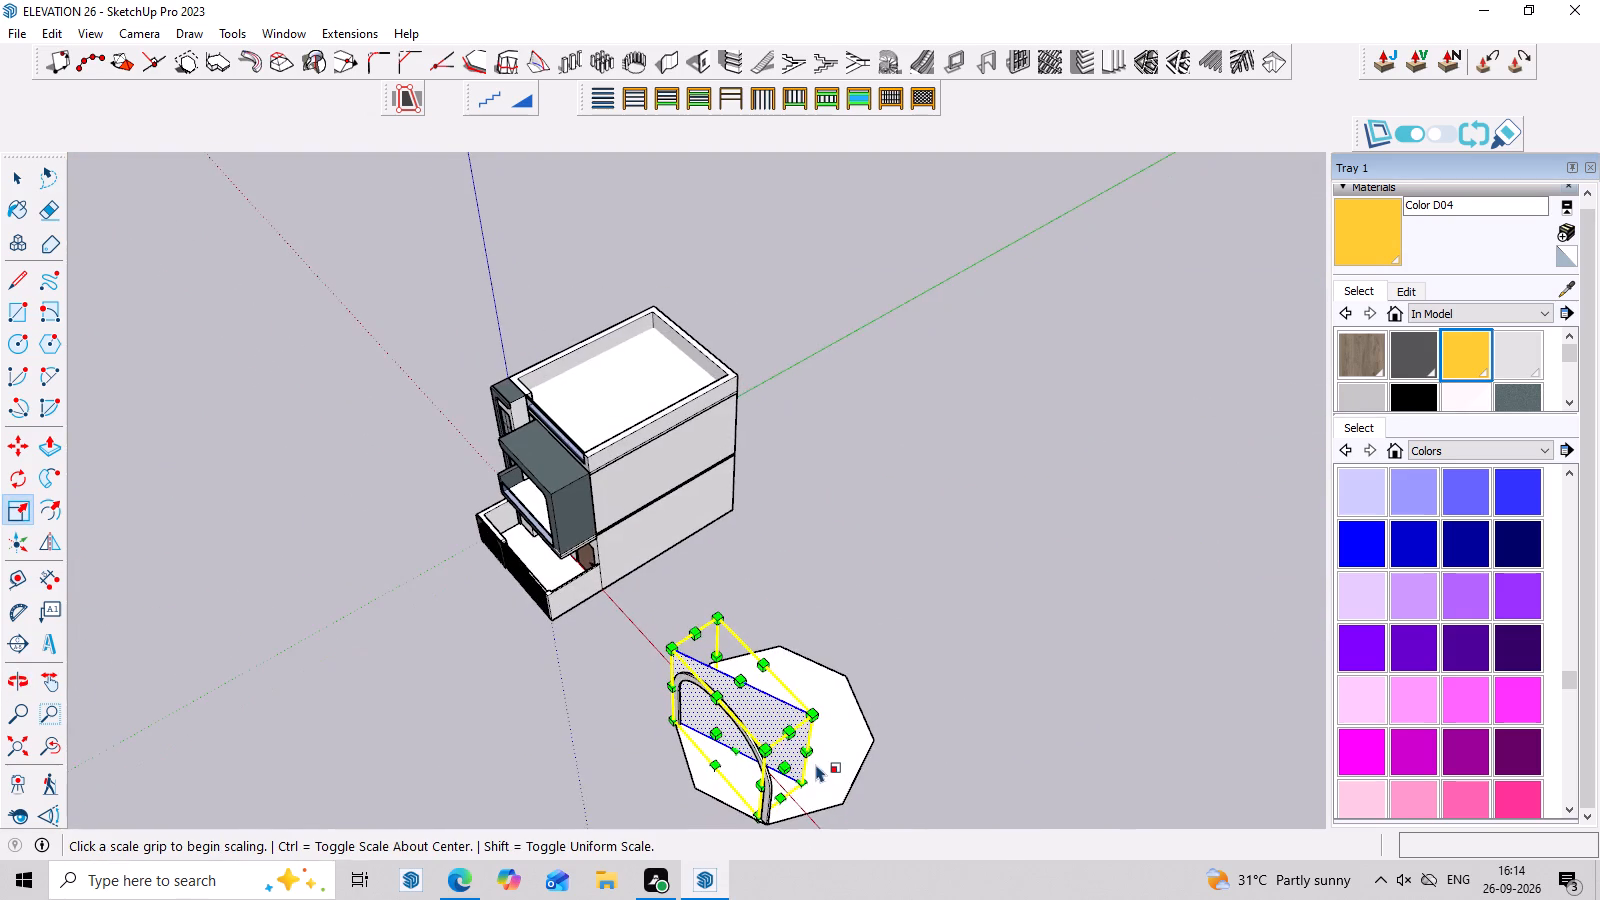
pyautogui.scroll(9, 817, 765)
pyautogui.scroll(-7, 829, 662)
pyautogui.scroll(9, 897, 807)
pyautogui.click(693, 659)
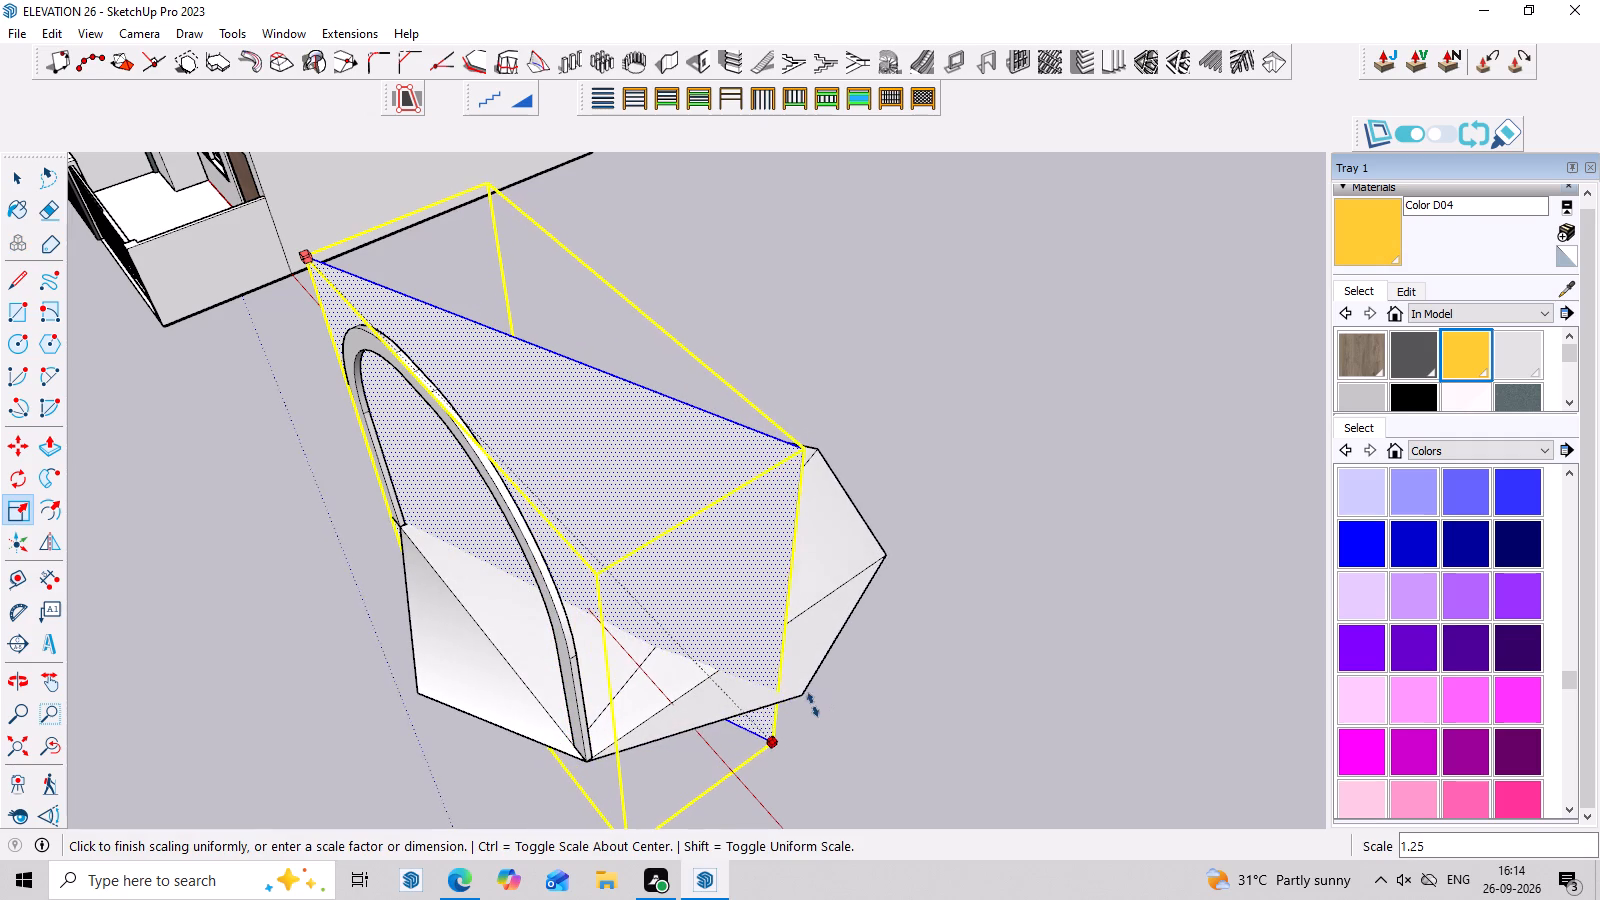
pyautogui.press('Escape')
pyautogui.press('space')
# Examine the octagon, arch frame and upright panel, and the house's side and front facade, from several angles.
pyautogui.doubleClick(796, 630)
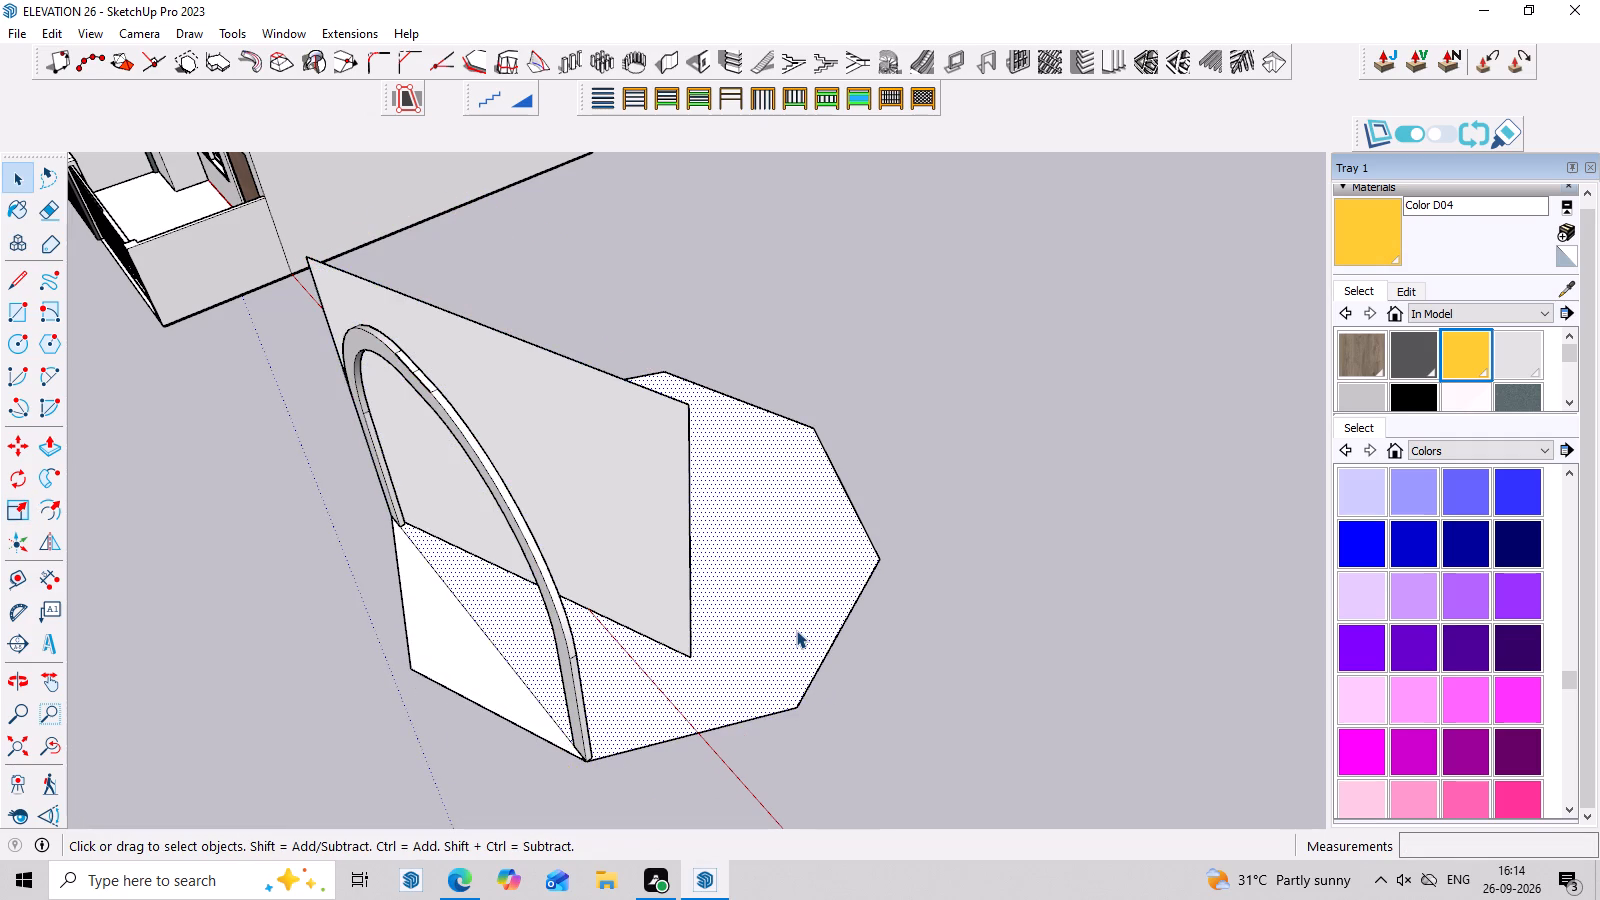
pyautogui.doubleClick(796, 630)
pyautogui.moveTo(796, 630); pyautogui.dragTo(1150, 371, button='middle')
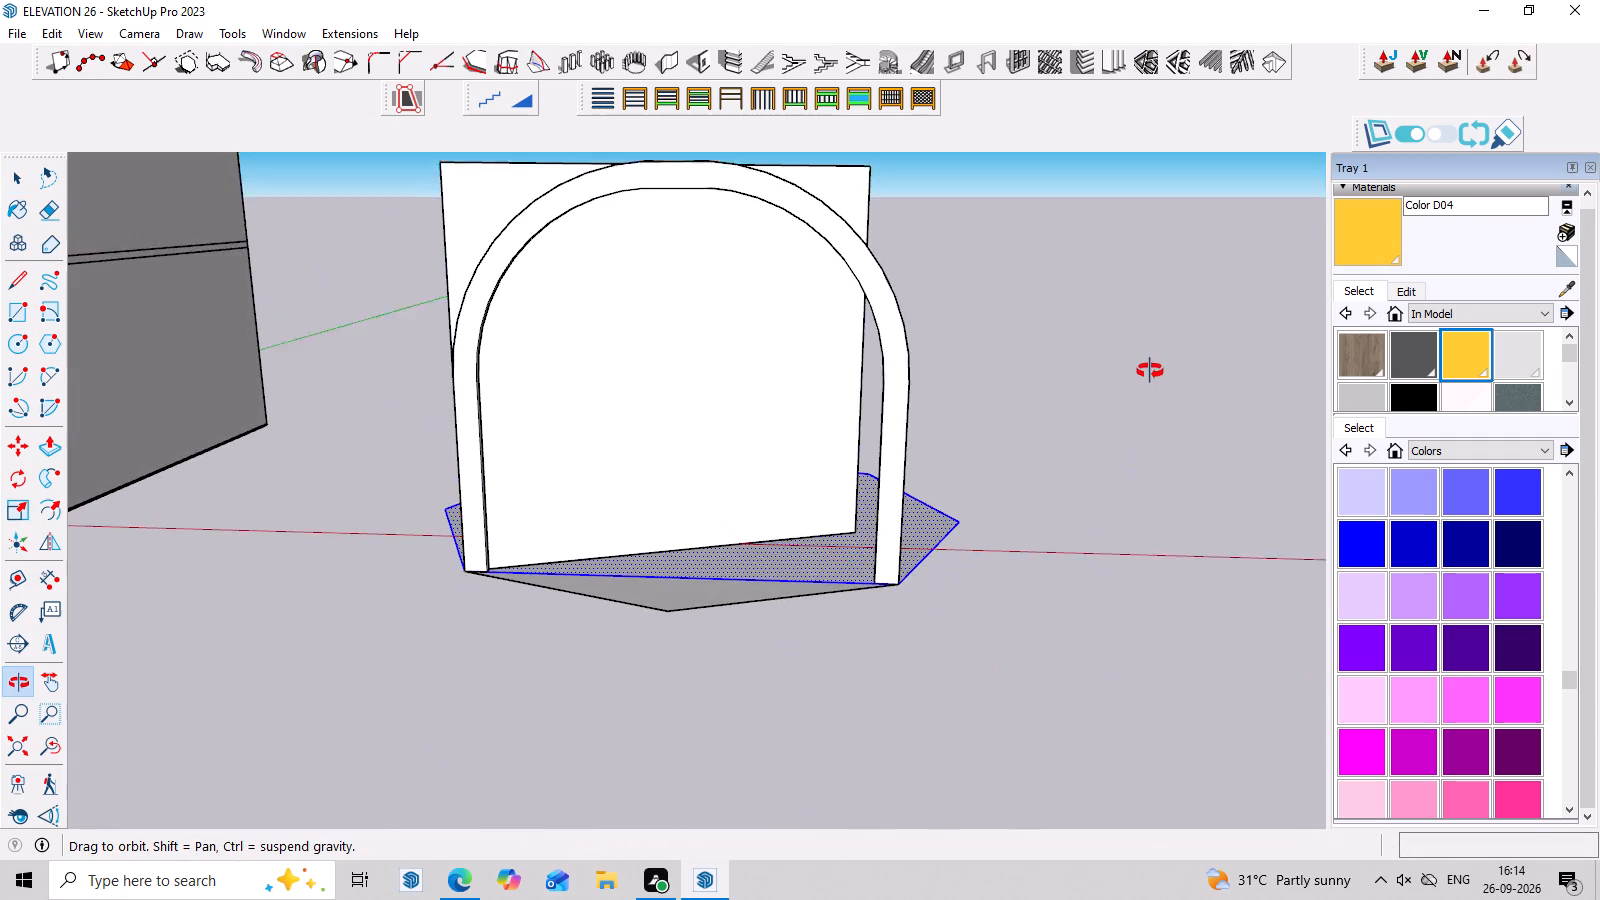
pyautogui.moveTo(1150, 371); pyautogui.dragTo(1063, 431, button='middle')
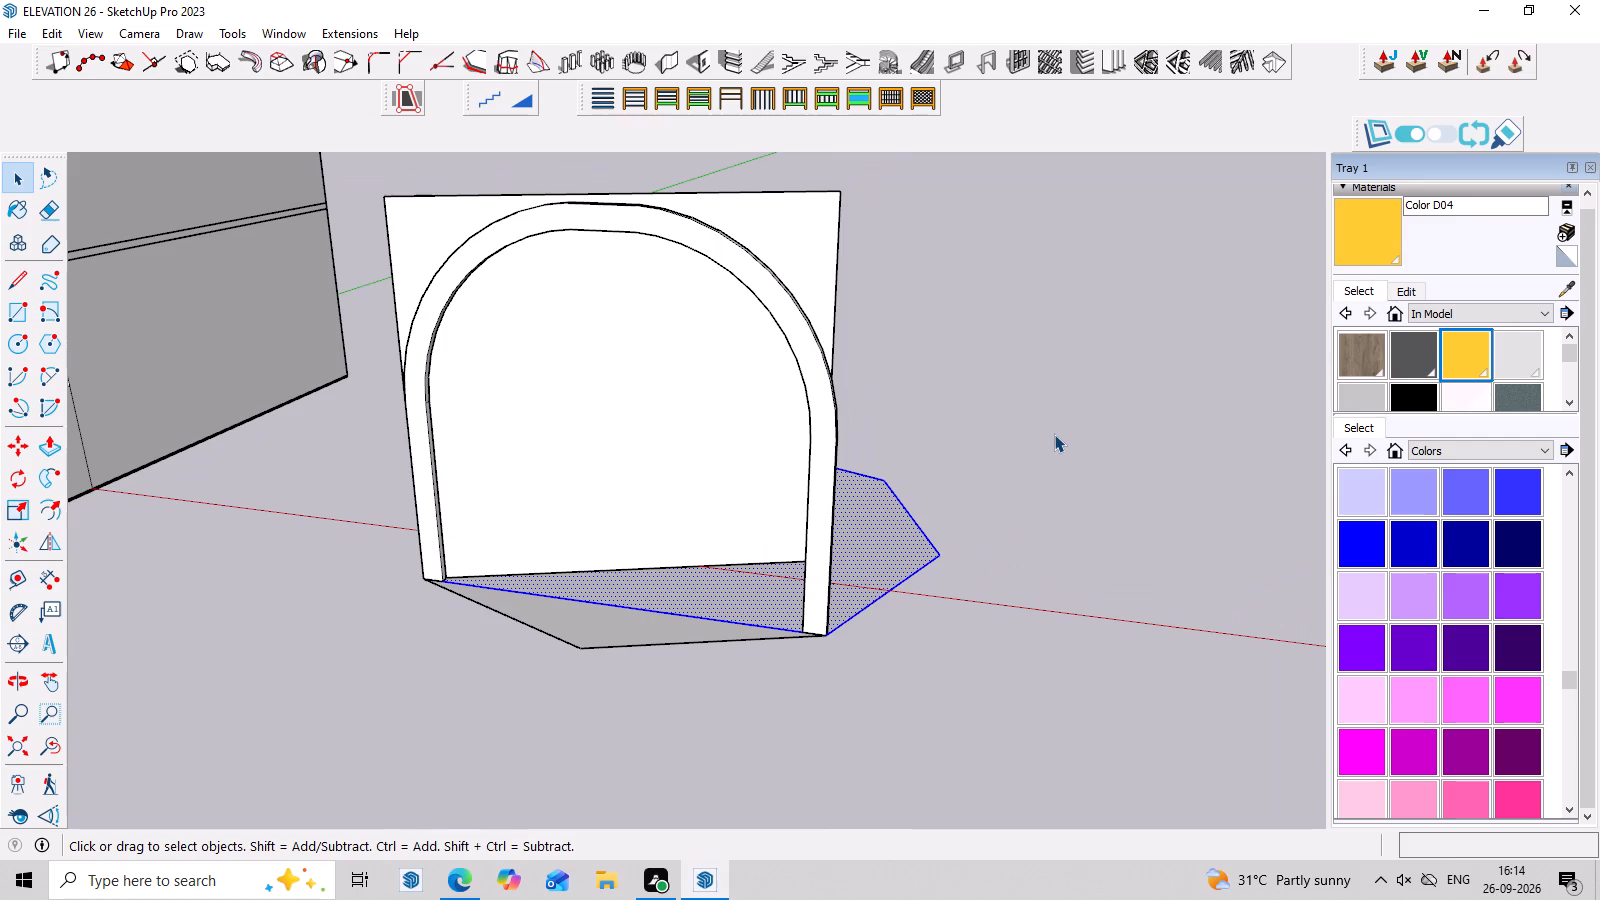
pyautogui.scroll(-11, 1031, 348)
pyautogui.moveTo(635, 450); pyautogui.dragTo(1333, 287, button='middle')
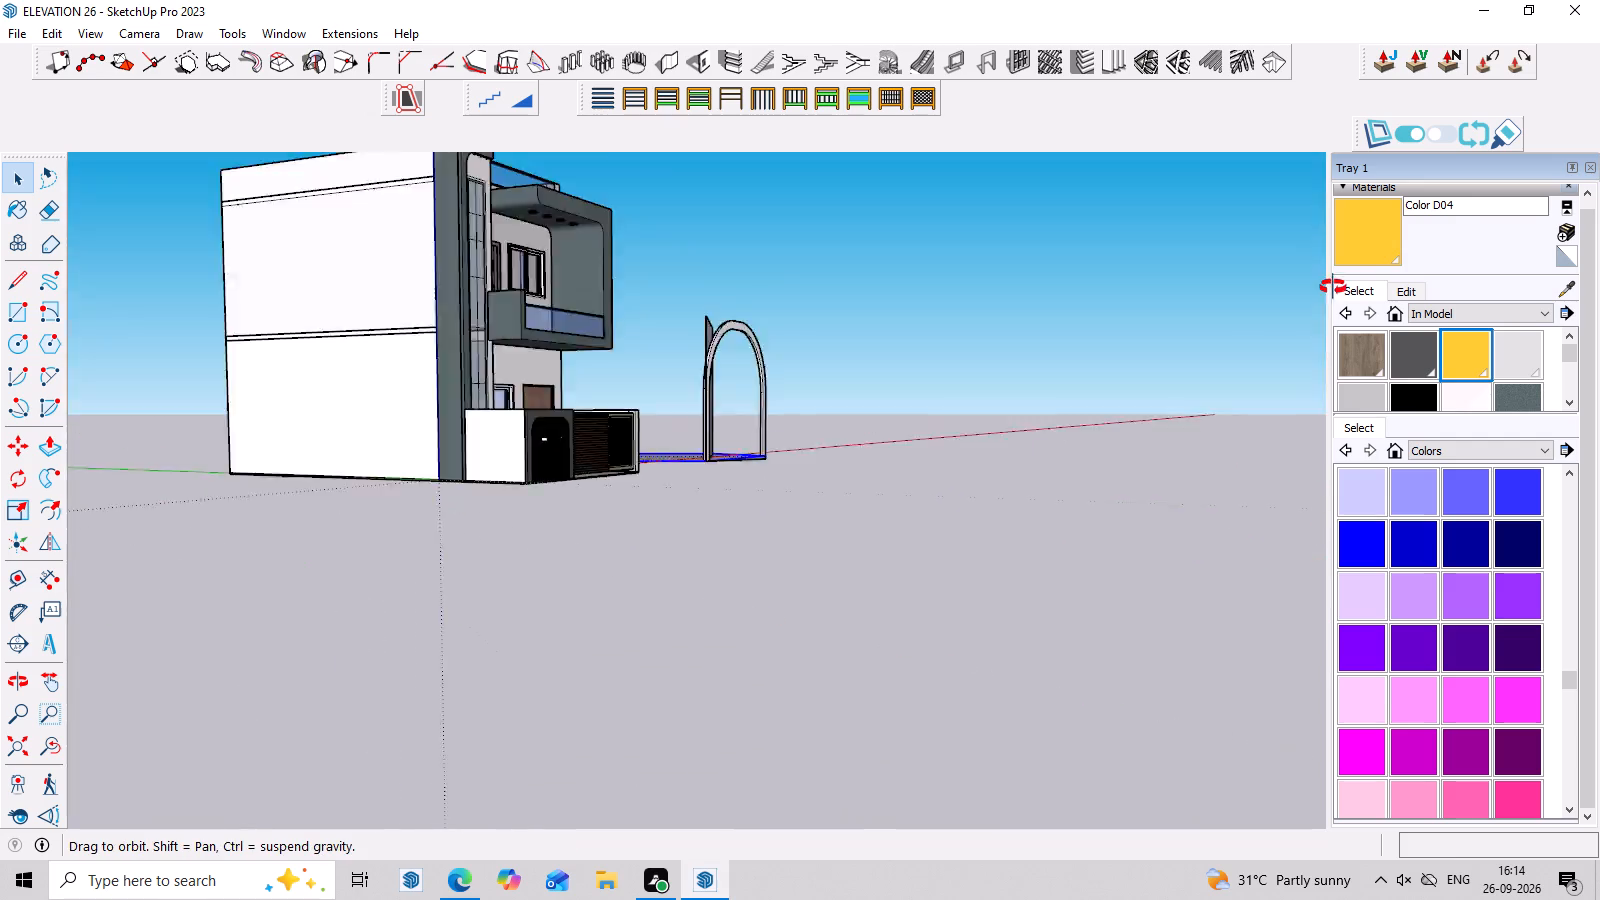
pyautogui.moveTo(1333, 287); pyautogui.dragTo(1337, 283, button='middle')
pyautogui.scroll(3, 621, 229)
pyautogui.moveTo(600, 238); pyautogui.dragTo(697, 457, button='middle')
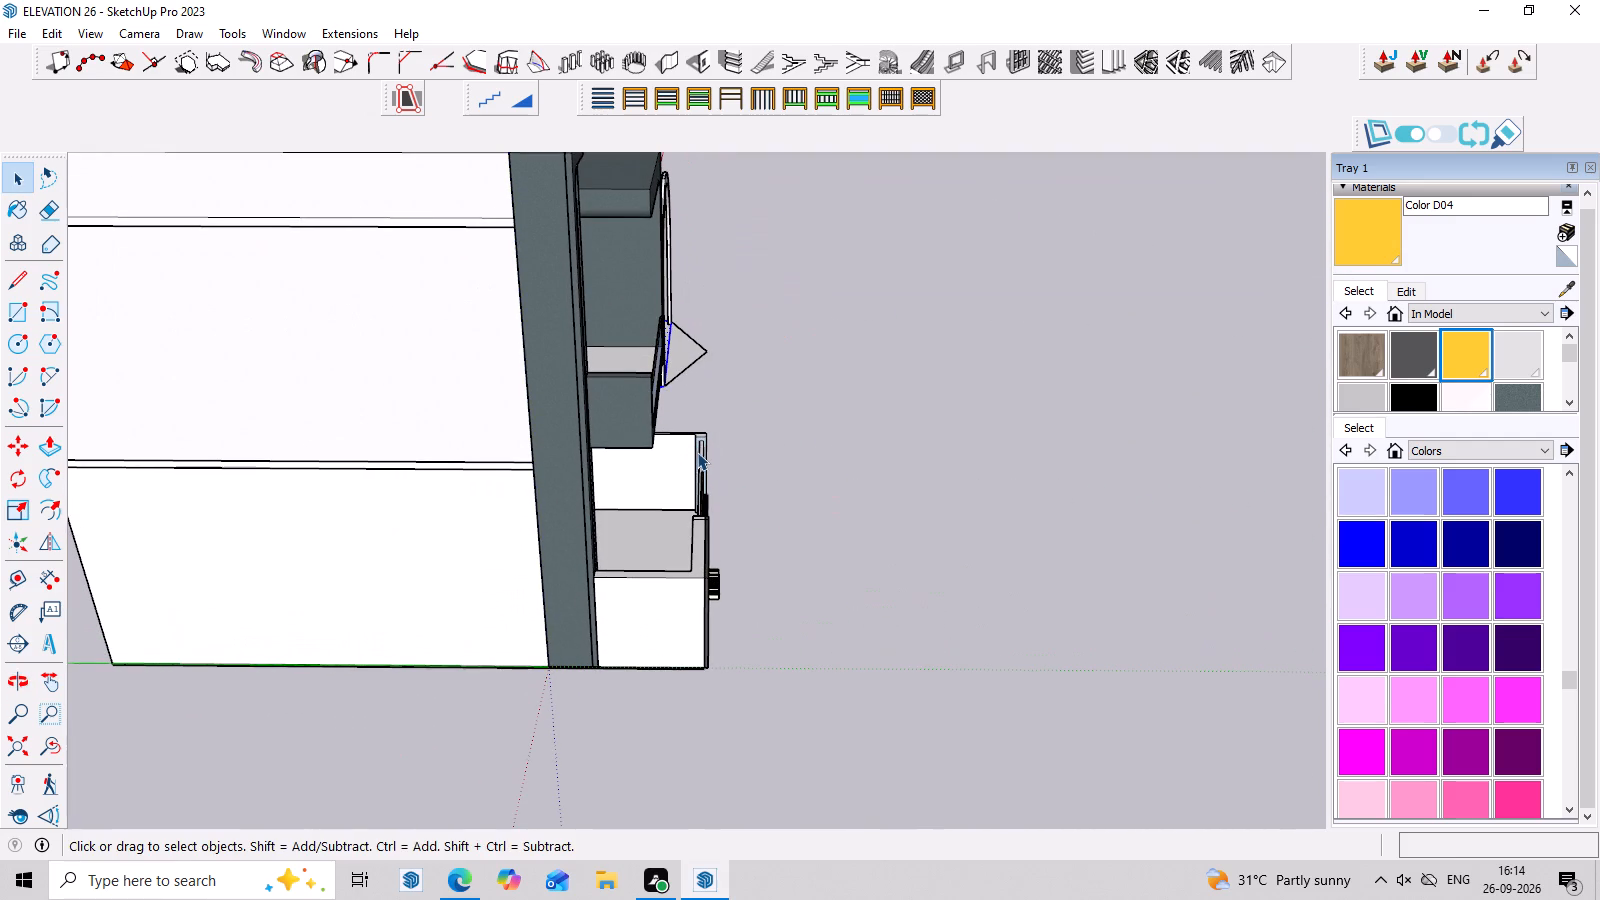
pyautogui.scroll(3, 683, 378)
pyautogui.moveTo(682, 375); pyautogui.dragTo(603, 250, button='middle')
pyautogui.scroll(1, 603, 249)
pyautogui.scroll(-12, 602, 229)
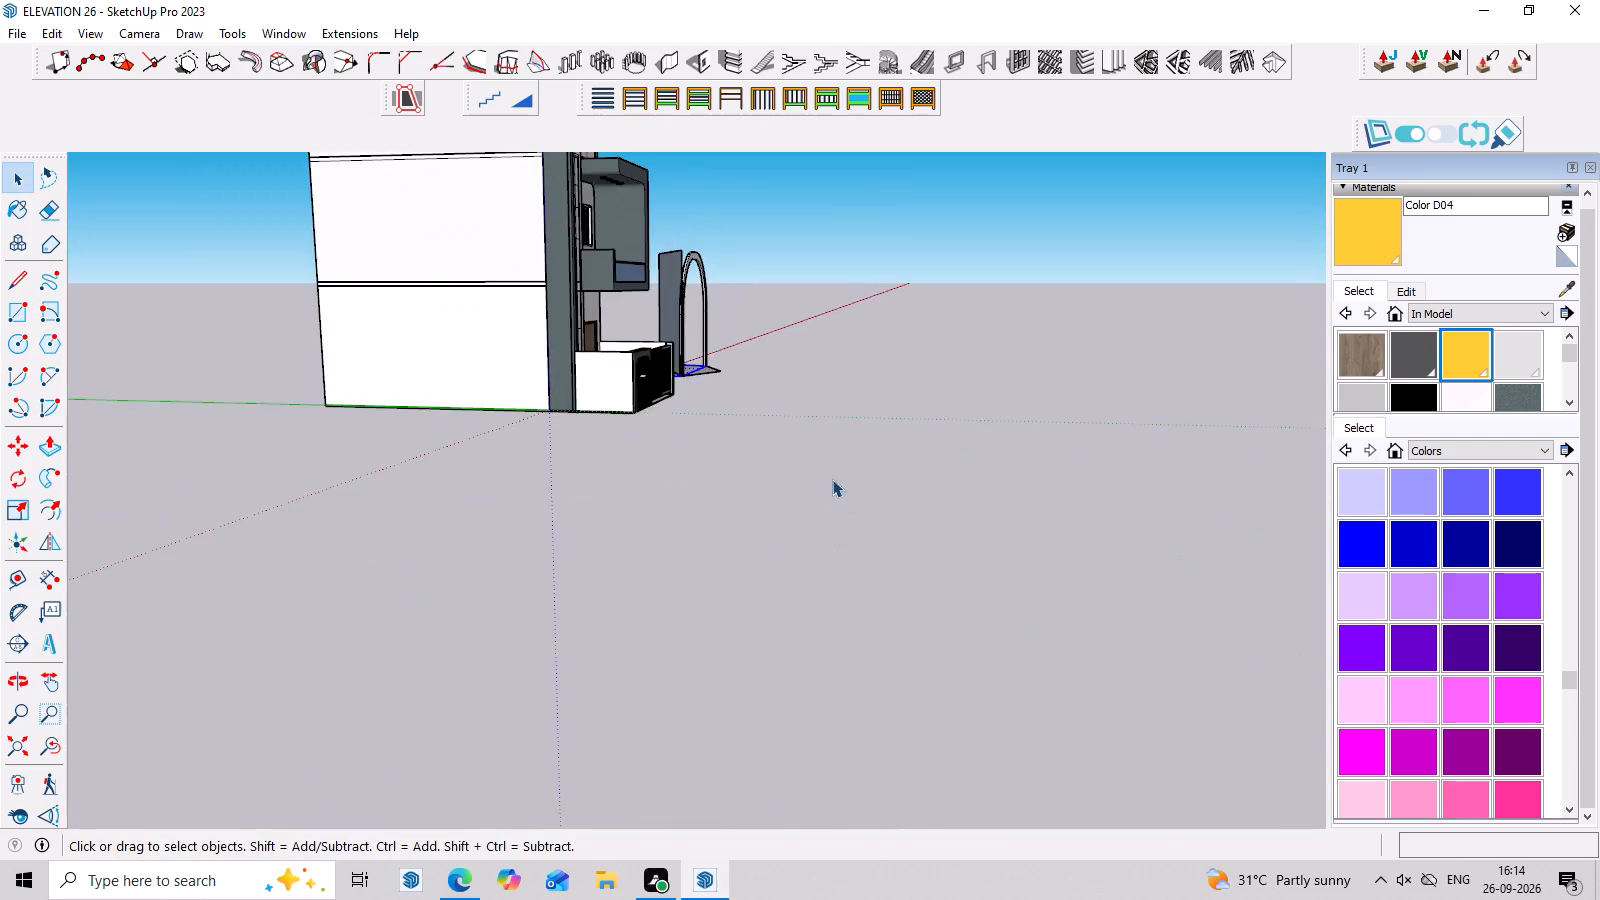
pyautogui.moveTo(834, 479); pyautogui.dragTo(753, 279, button='middle')
pyautogui.scroll(7, 596, 185)
pyautogui.scroll(-1, 645, 245)
pyautogui.scroll(2, 653, 270)
pyautogui.moveTo(655, 284); pyautogui.dragTo(639, 337, button='middle')
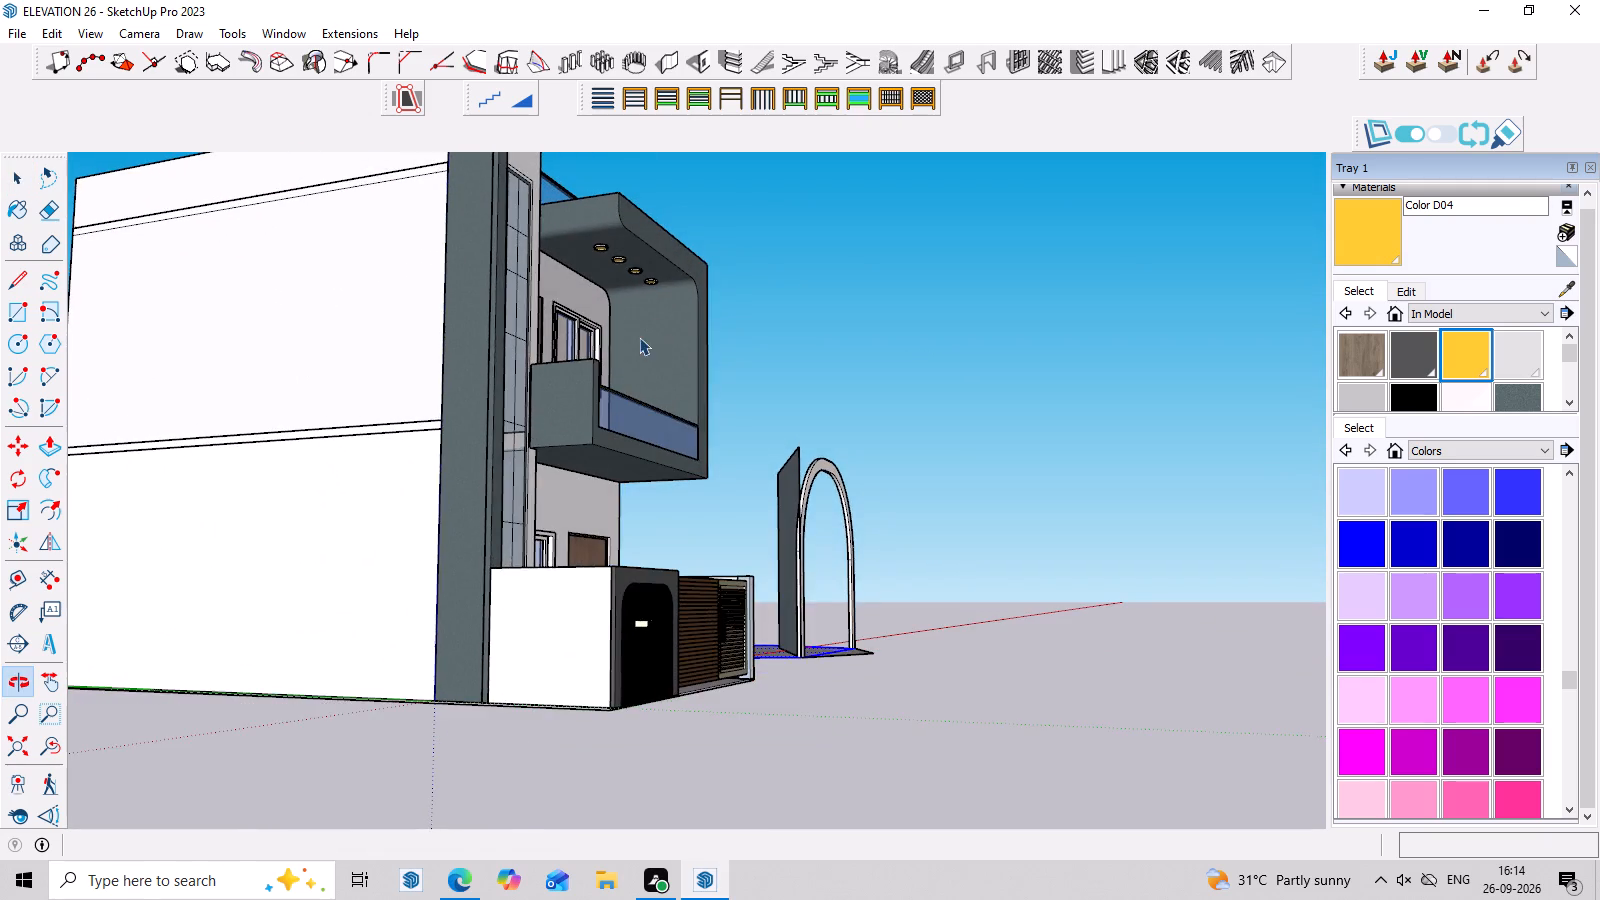
pyautogui.scroll(2, 1057, 373)
pyautogui.scroll(-7, 939, 345)
pyautogui.moveTo(938, 432); pyautogui.dragTo(559, 630, button='middle')
pyautogui.scroll(-1, 572, 622)
pyautogui.scroll(3, 1028, 513)
pyautogui.moveTo(1091, 500); pyautogui.dragTo(1045, 588, button='middle')
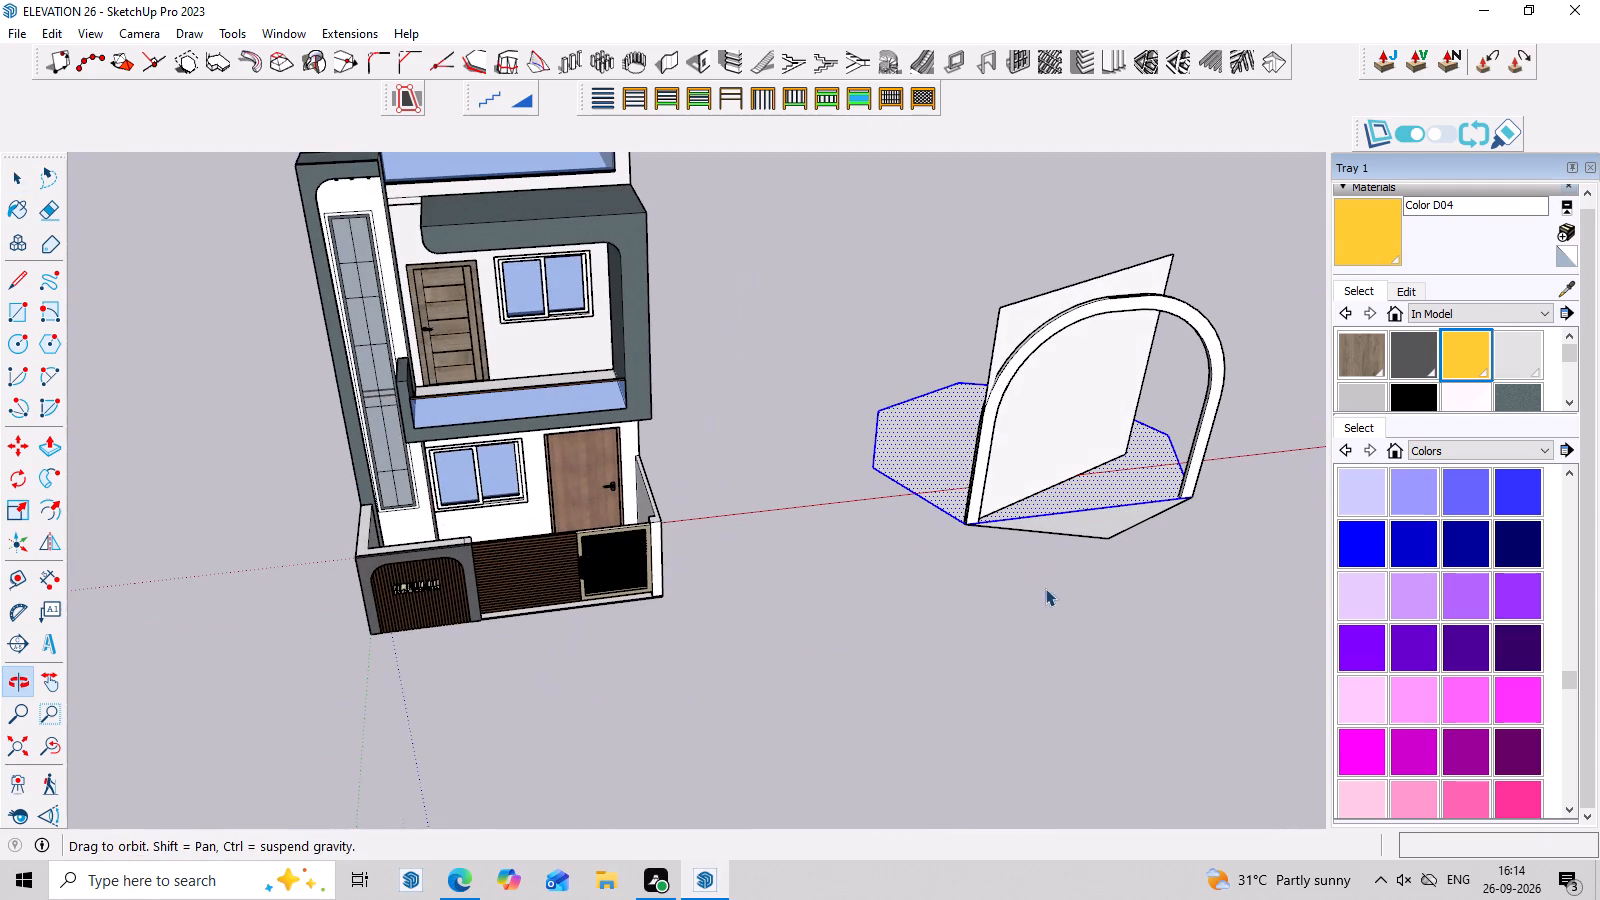
# Cut away the octagon's two face portions and its remaining front edges beneath the arch frame and upright panel.
pyautogui.press('space')
pyautogui.doubleClick(1107, 490)
pyautogui.scroll(3, 1106, 494)
pyautogui.click(1106, 519)
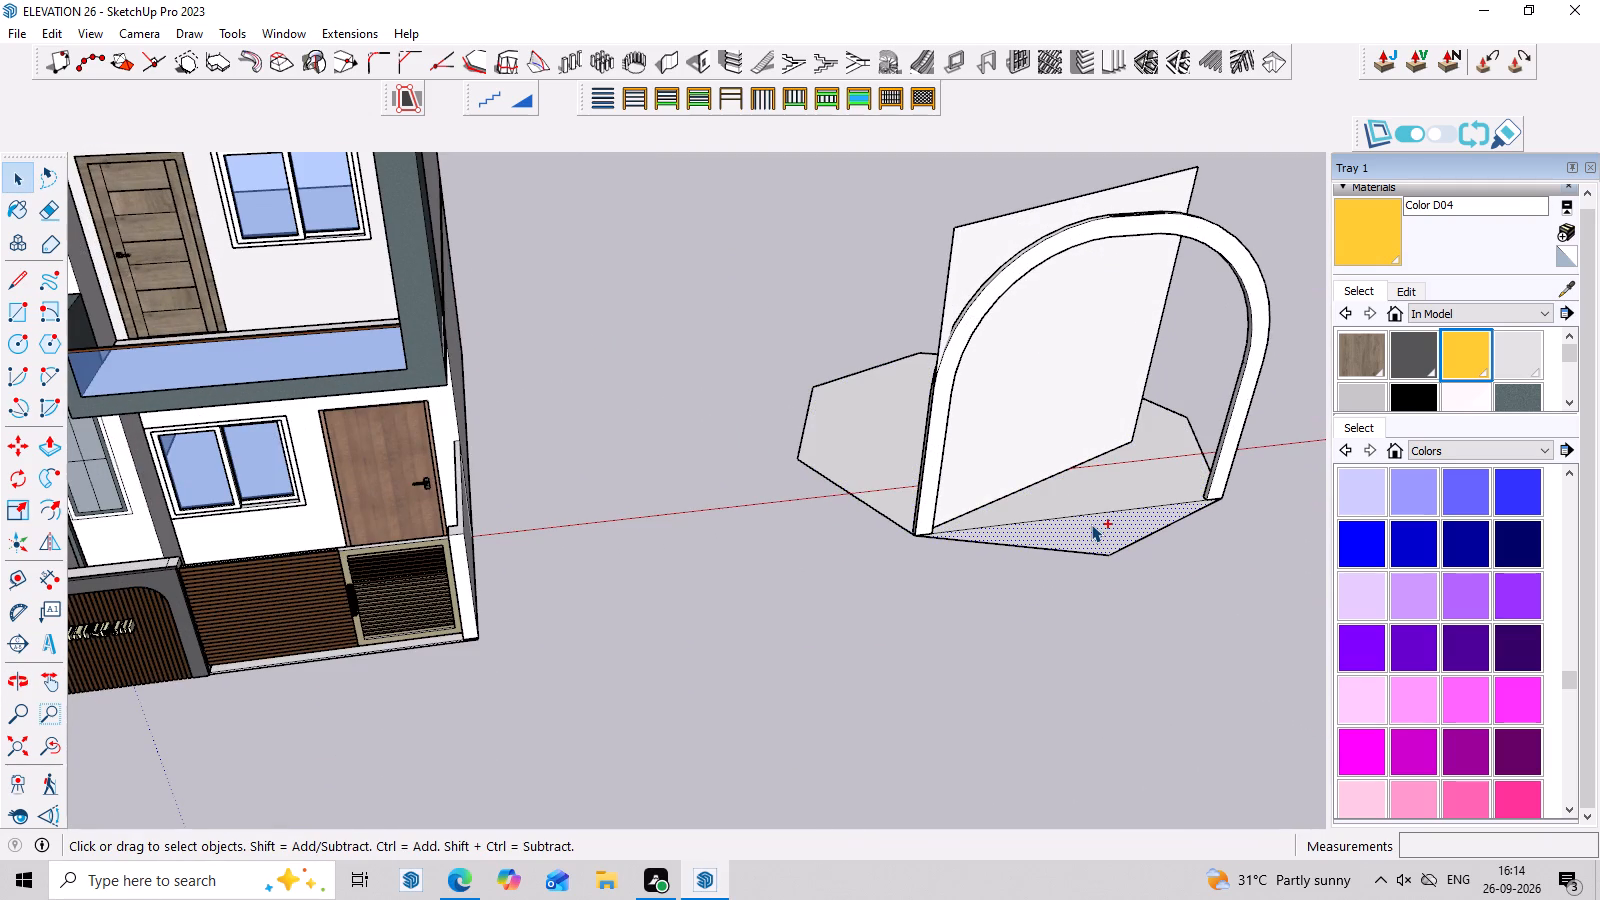
pyautogui.hotkey('ctrl', 'x')
pyautogui.moveTo(1109, 530); pyautogui.dragTo(1109, 577, button='middle')
pyautogui.doubleClick(1126, 462)
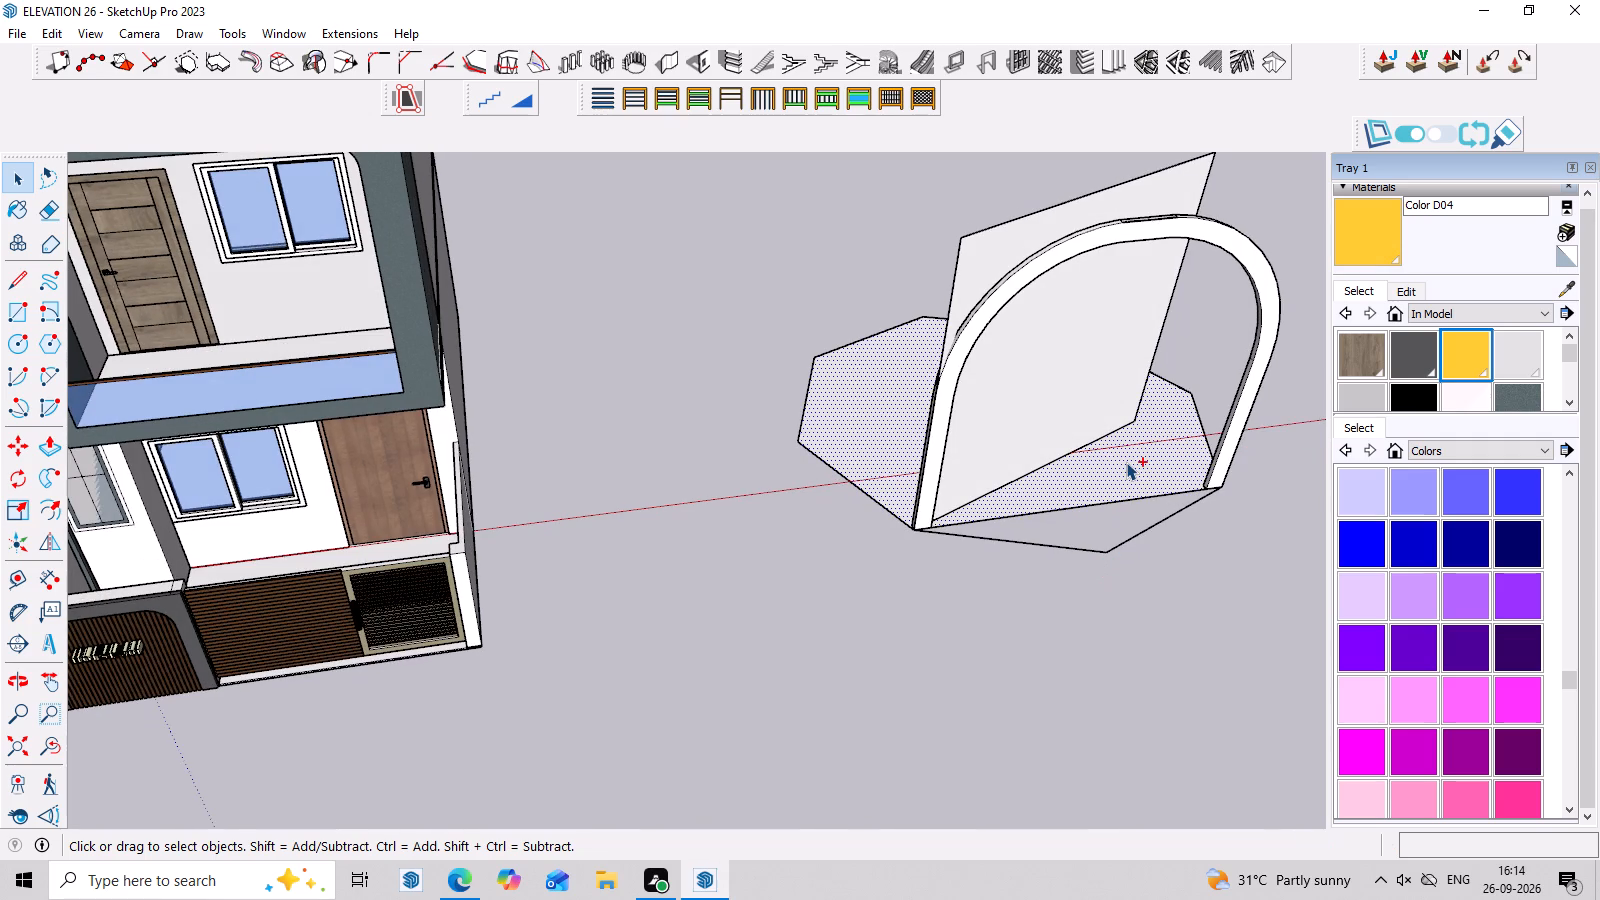
pyautogui.hotkey('ctrl', 'x')
pyautogui.moveTo(1123, 507); pyautogui.dragTo(1111, 568)
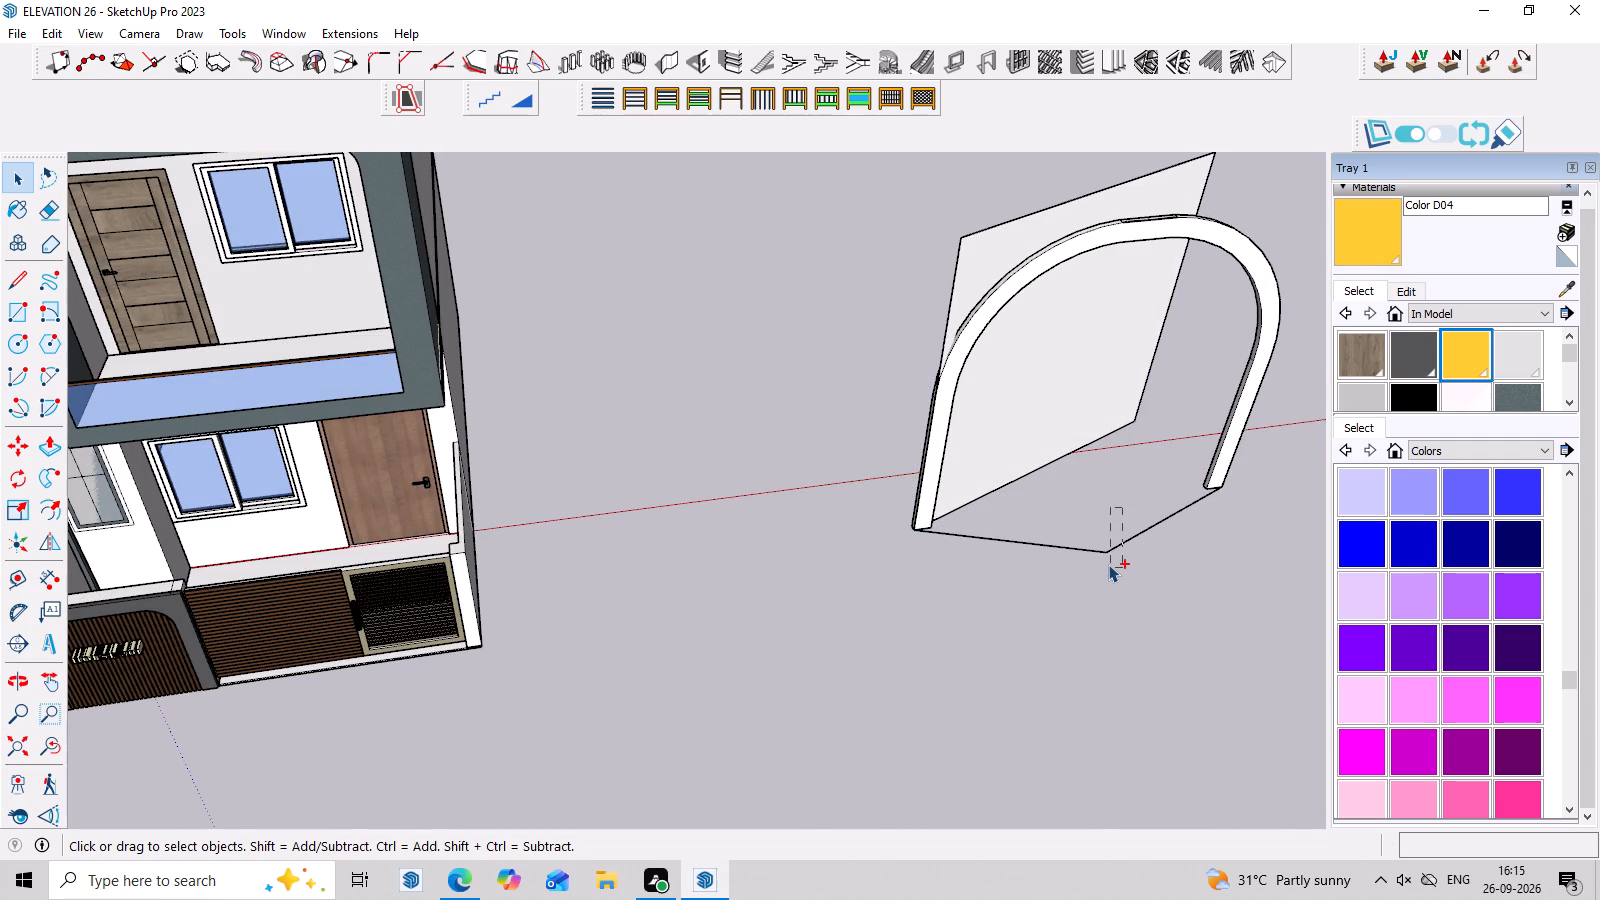
pyautogui.hotkey('ctrl', 'x')
pyautogui.moveTo(1072, 536); pyautogui.dragTo(1059, 565)
pyautogui.press('x')
pyautogui.hotkey('ctrl', 'x')
pyautogui.scroll(-12, 929, 534)
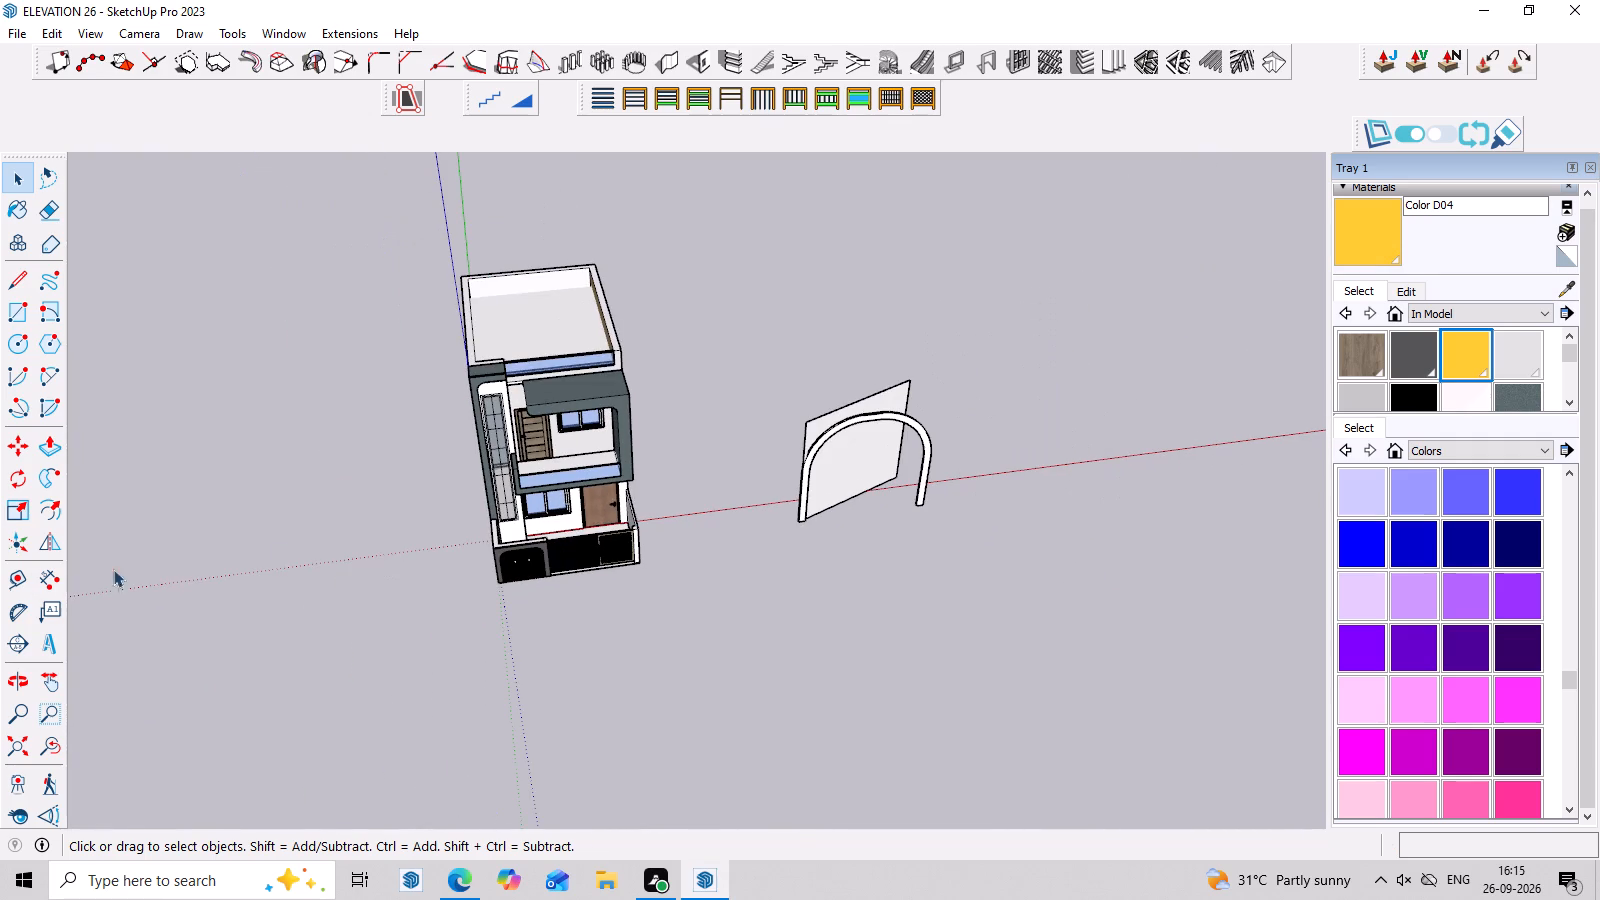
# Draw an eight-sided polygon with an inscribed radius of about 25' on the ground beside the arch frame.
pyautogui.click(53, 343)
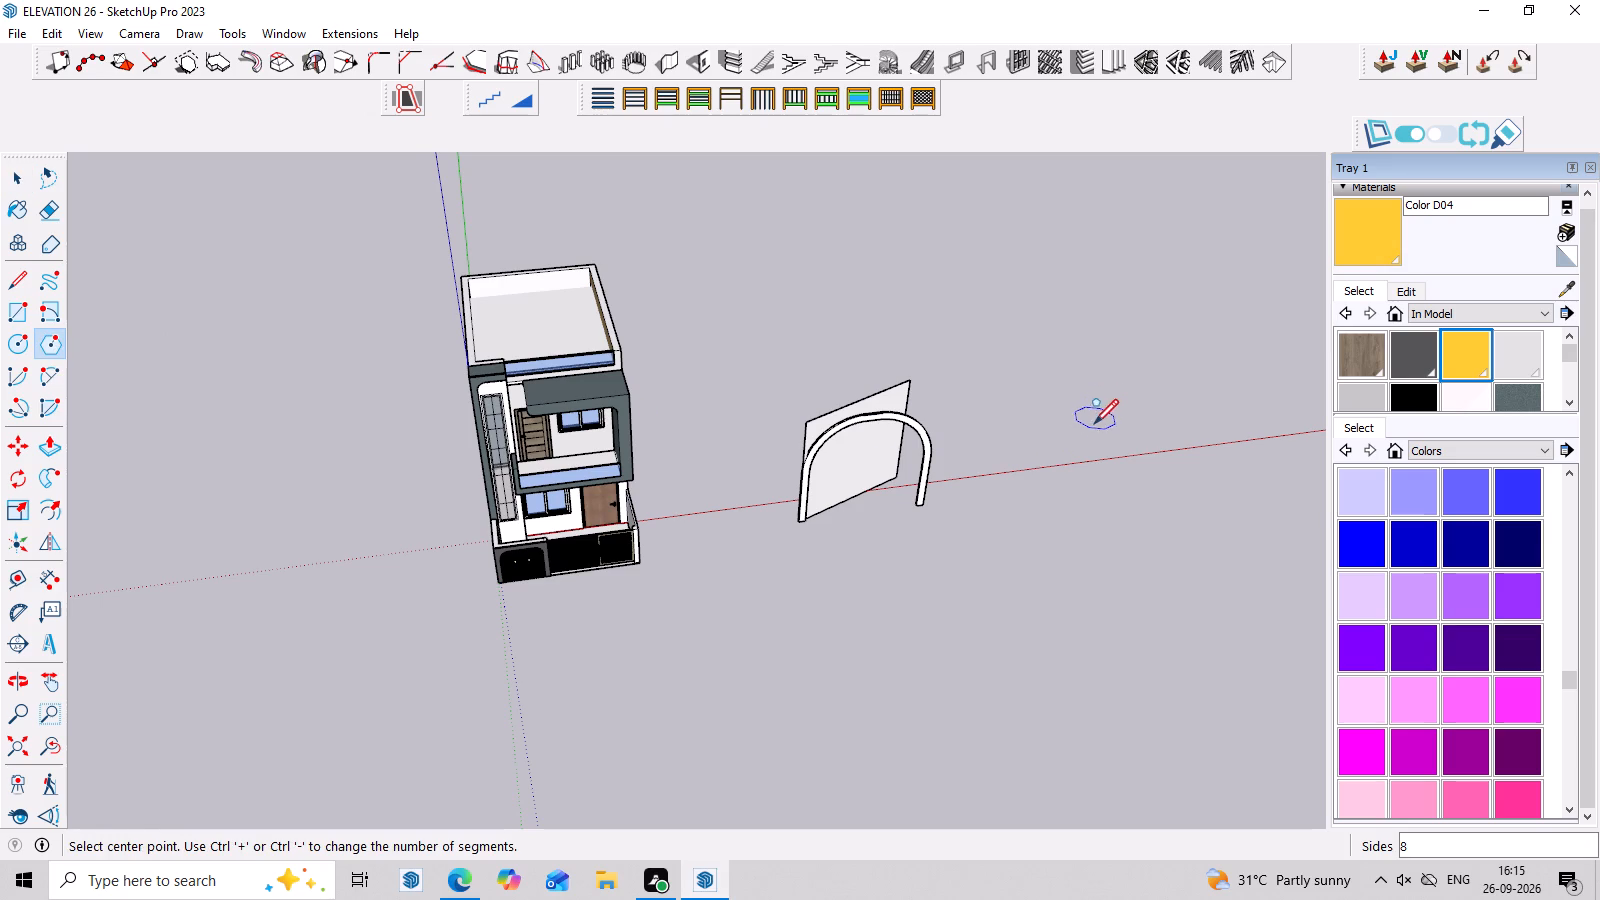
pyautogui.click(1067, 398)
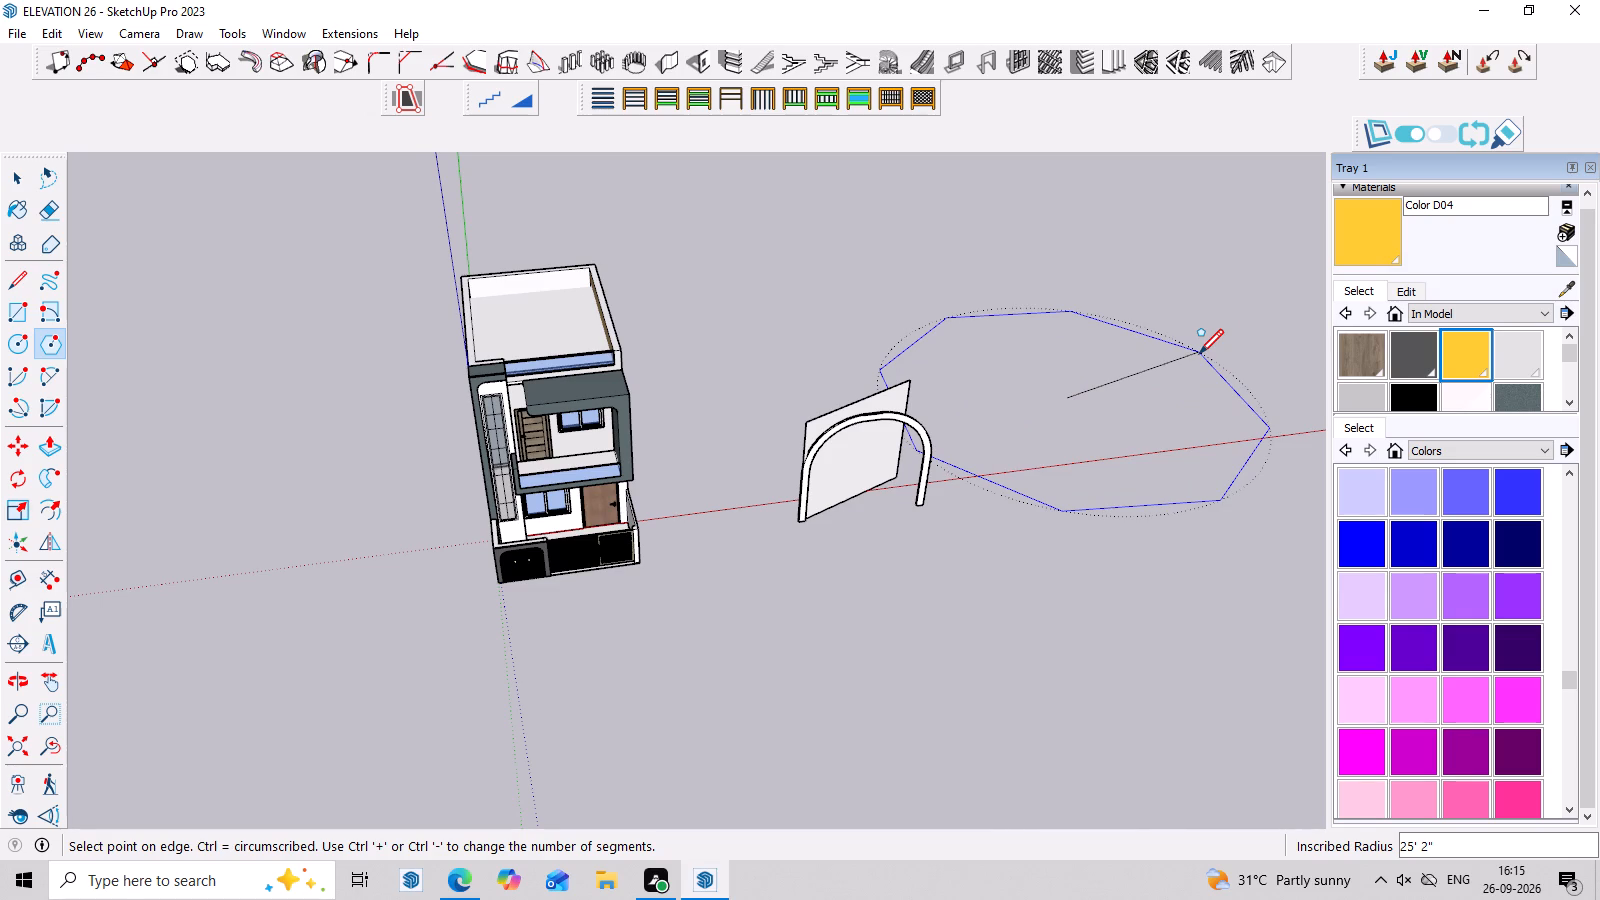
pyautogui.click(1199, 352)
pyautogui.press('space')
# Delete the new octagon, the arch frame, the upright panel and the leftover vertical edge beside the house.
pyautogui.doubleClick(1147, 402)
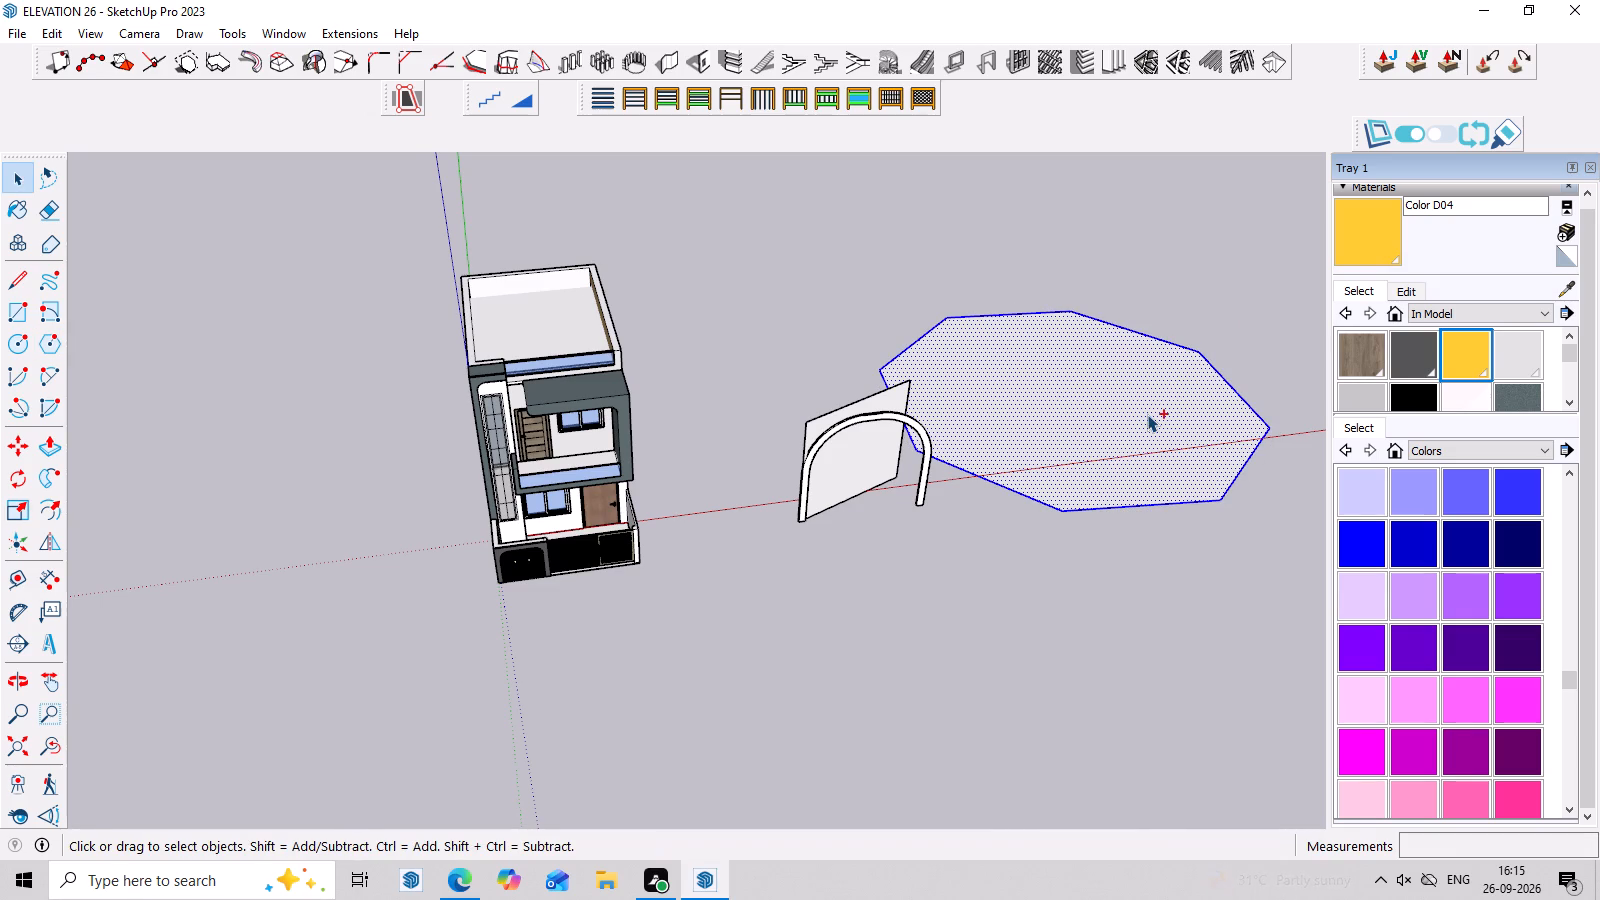
pyautogui.moveTo(915, 352); pyautogui.dragTo(828, 536)
pyautogui.press('Delete')
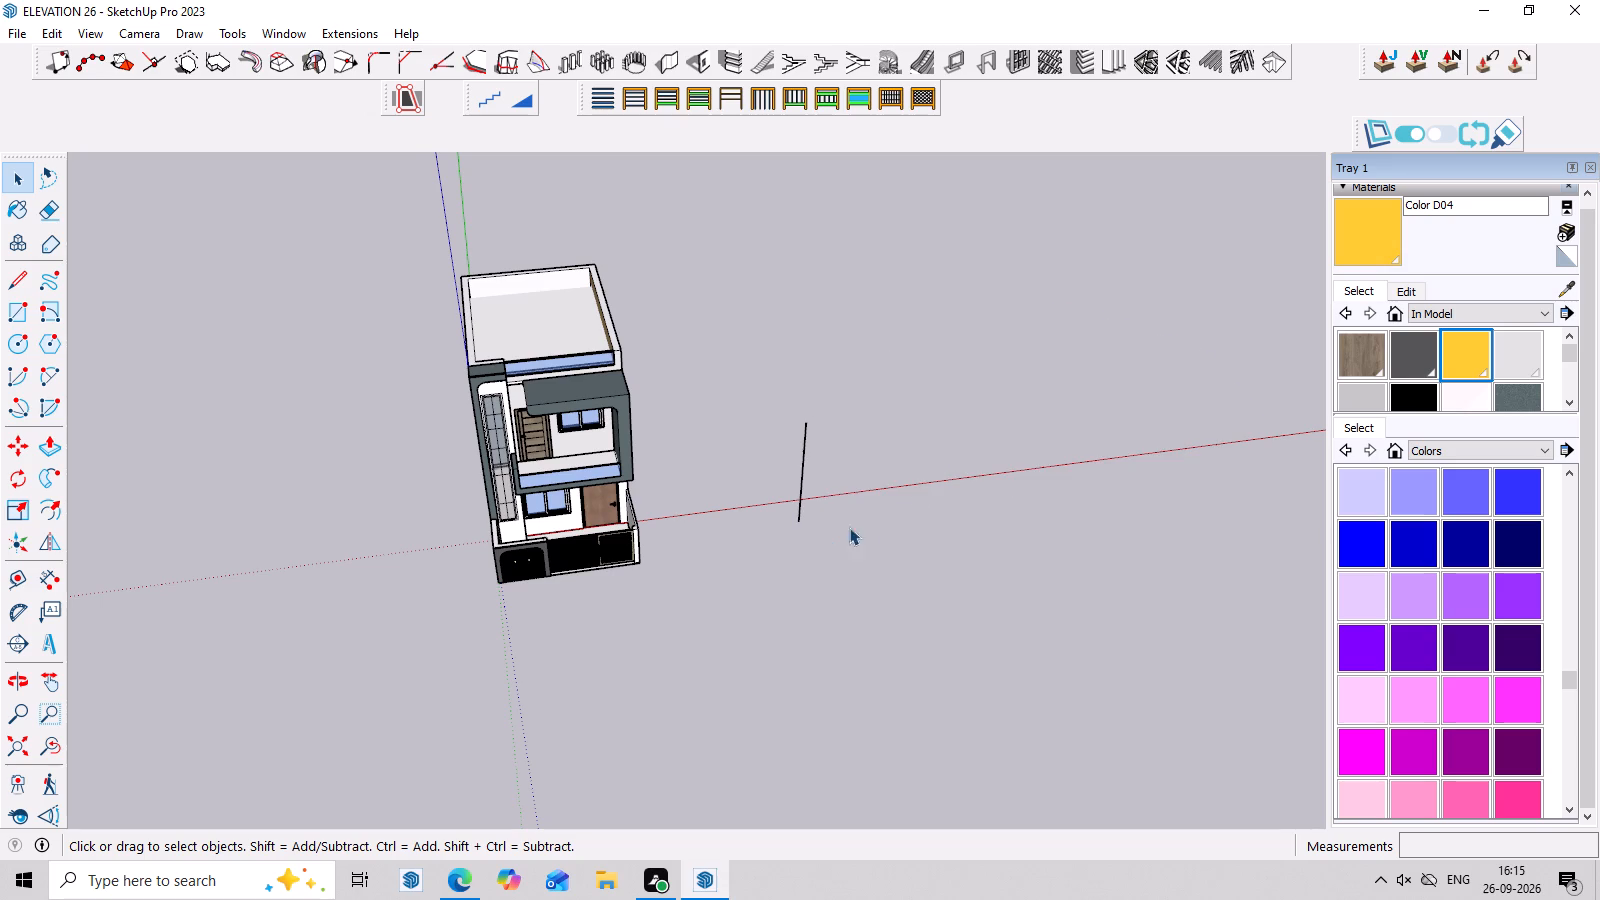
pyautogui.moveTo(834, 355); pyautogui.dragTo(801, 467)
pyautogui.moveTo(909, 385); pyautogui.dragTo(858, 496)
pyautogui.moveTo(896, 351); pyautogui.dragTo(785, 521)
pyautogui.press('Delete')
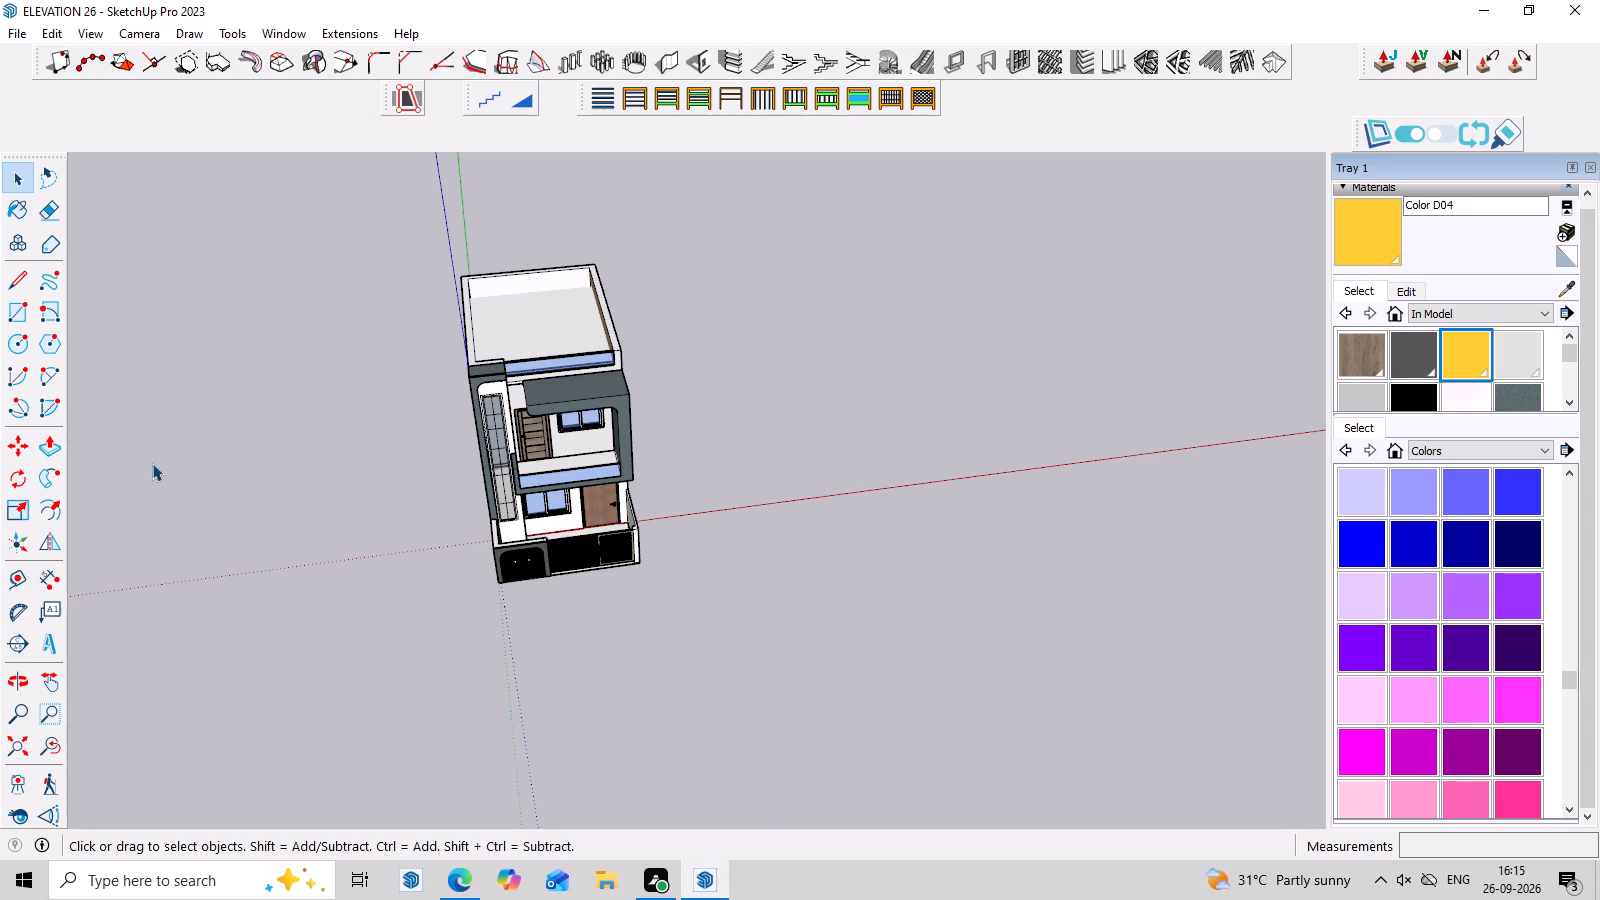
# Draw an eight-sided polygon with an inscribed radius of about 22' 6" on the ground beside the house.
pyautogui.click(52, 341)
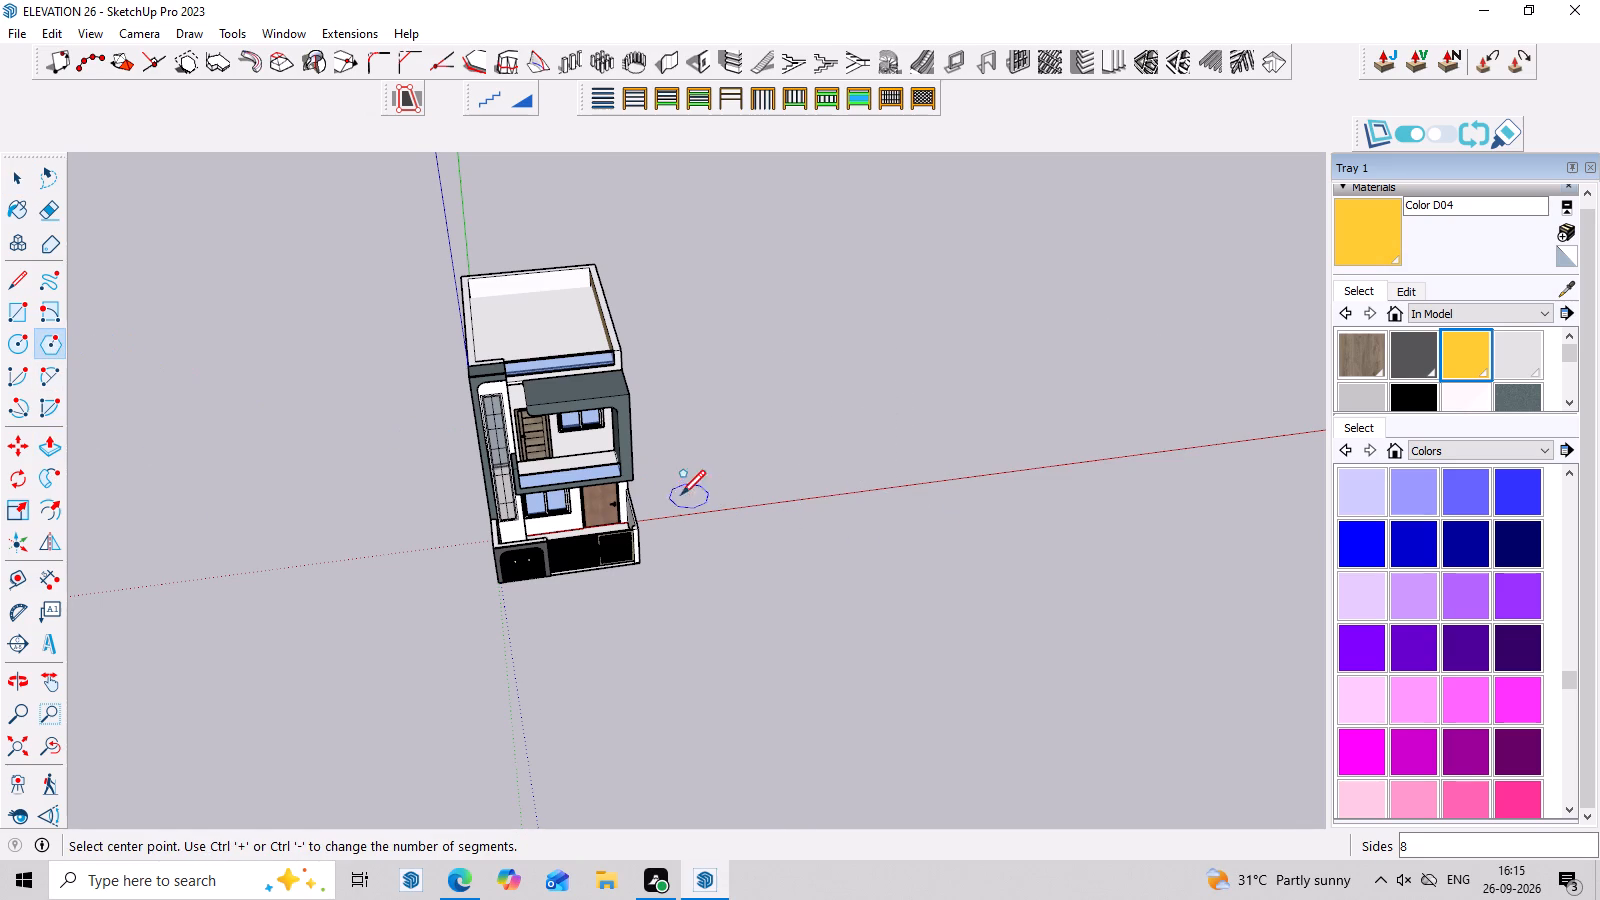
pyautogui.scroll(-10, 674, 493)
pyautogui.moveTo(759, 525); pyautogui.dragTo(762, 541, button='middle')
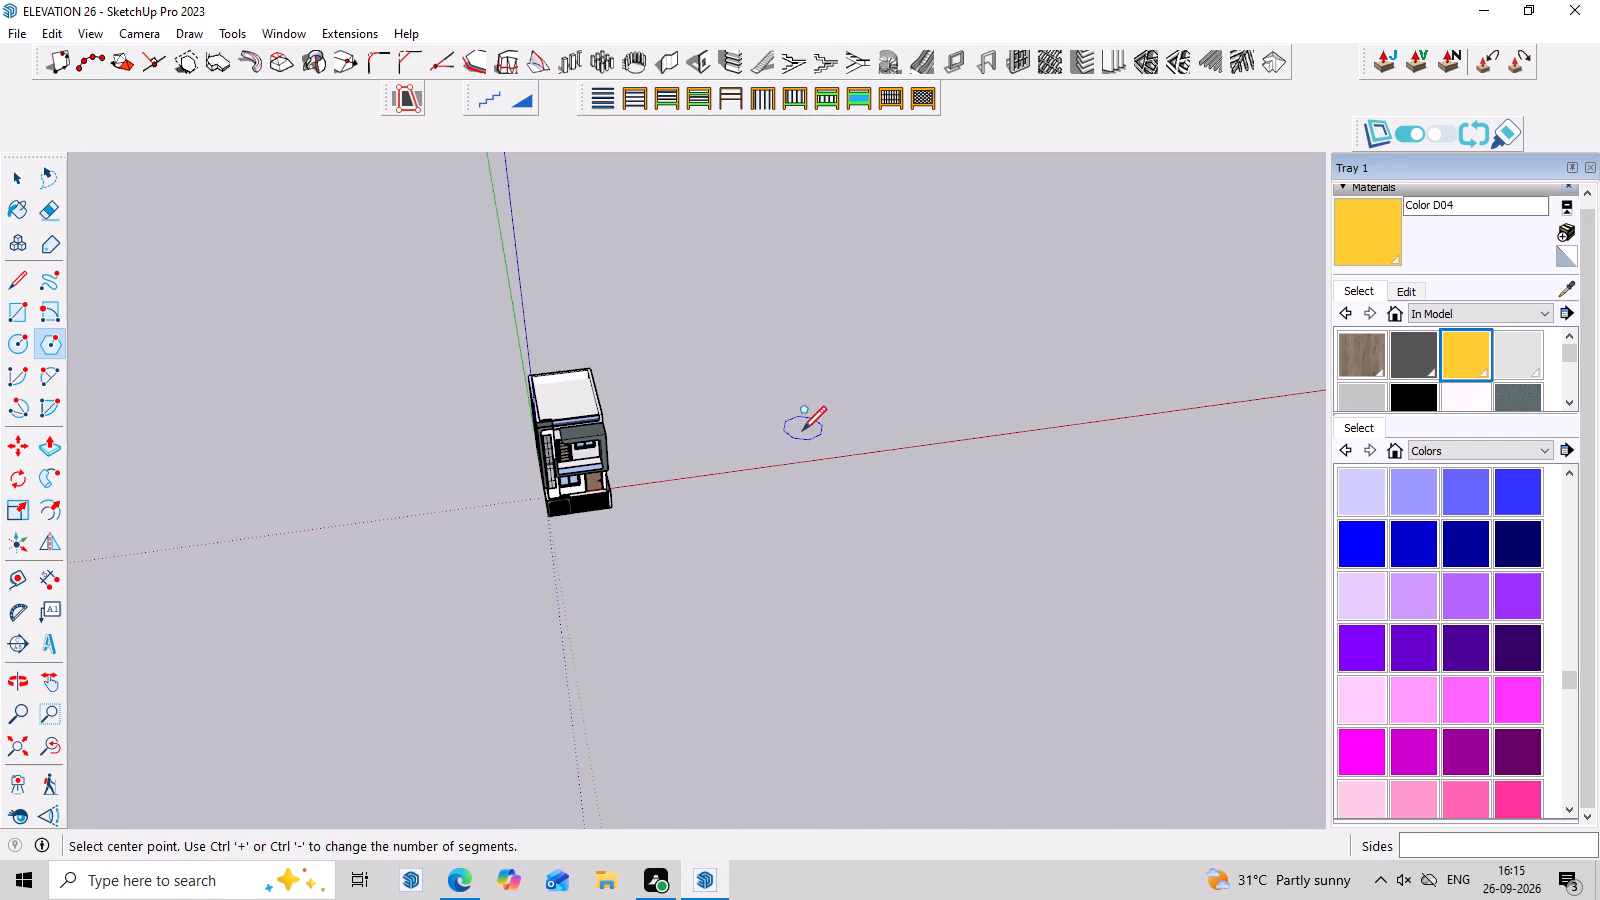
pyautogui.click(791, 432)
pyautogui.moveTo(951, 429); pyautogui.dragTo(923, 471, button='middle')
pyautogui.scroll(-3, 1050, 348)
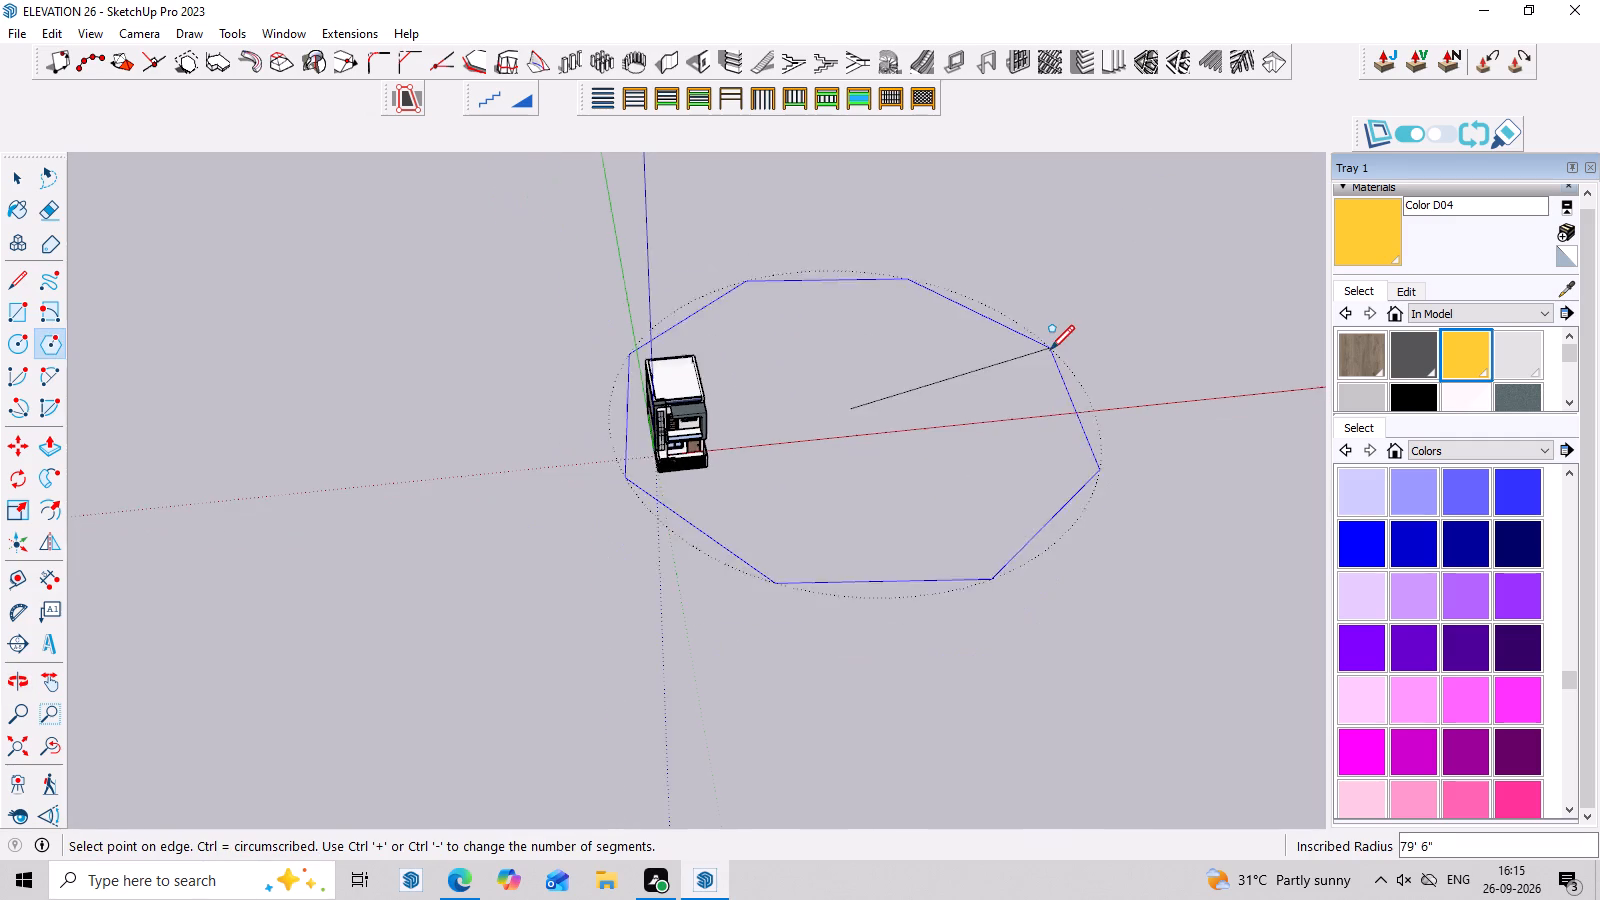
pyautogui.scroll(-1, 950, 390)
pyautogui.scroll(2, 907, 408)
pyautogui.moveTo(907, 408); pyautogui.dragTo(884, 463, button='middle')
pyautogui.scroll(2, 909, 427)
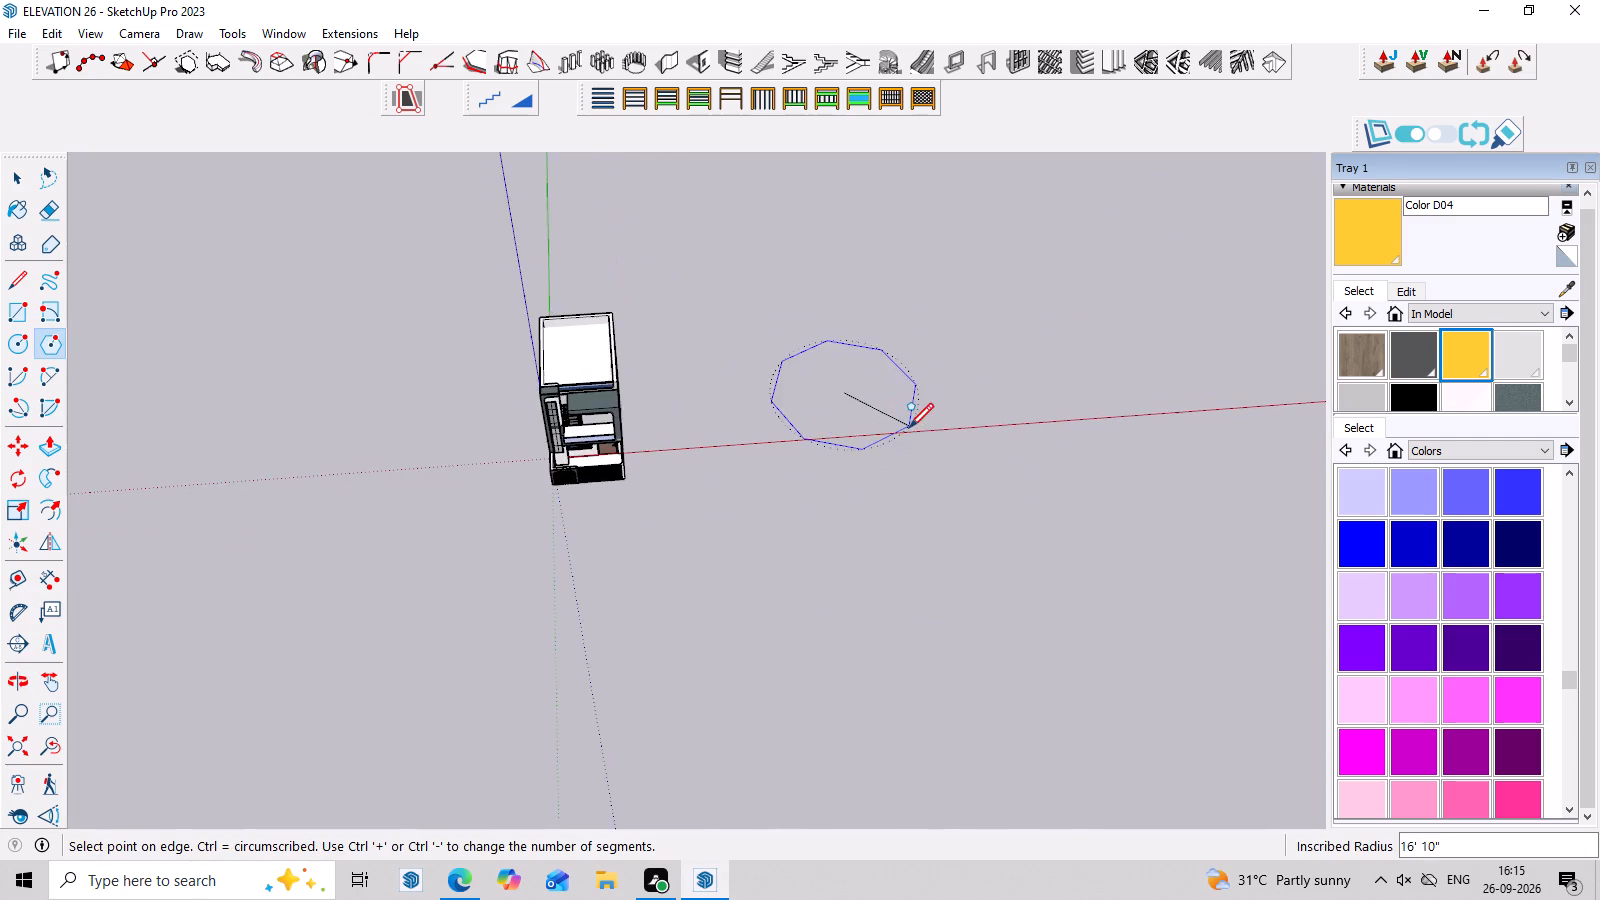
pyautogui.scroll(7, 909, 426)
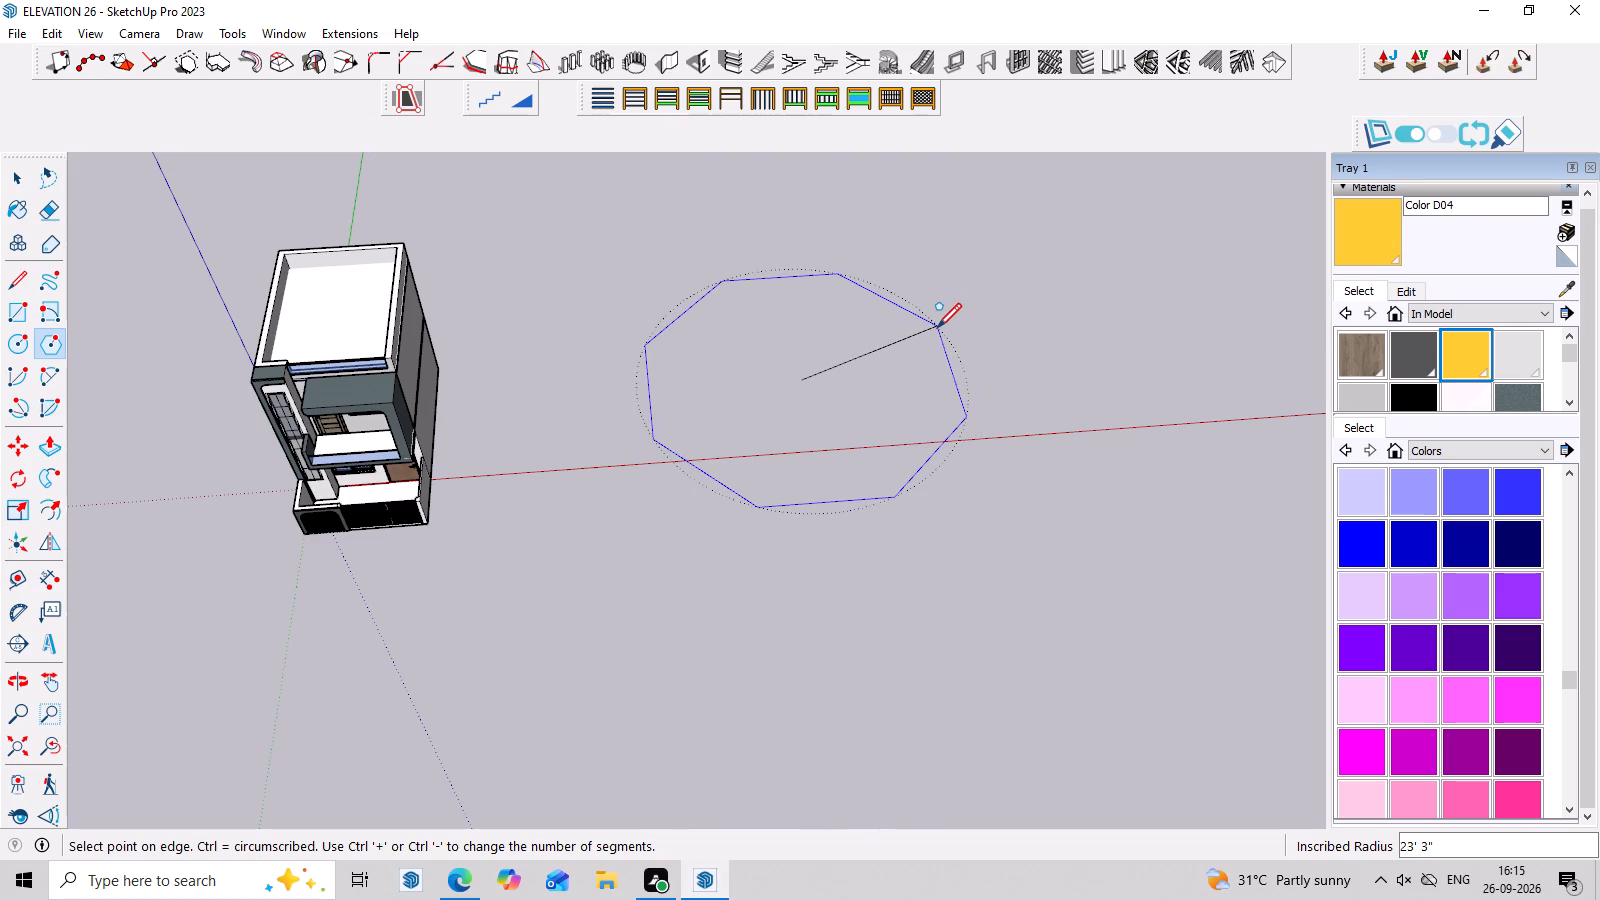
pyautogui.click(934, 329)
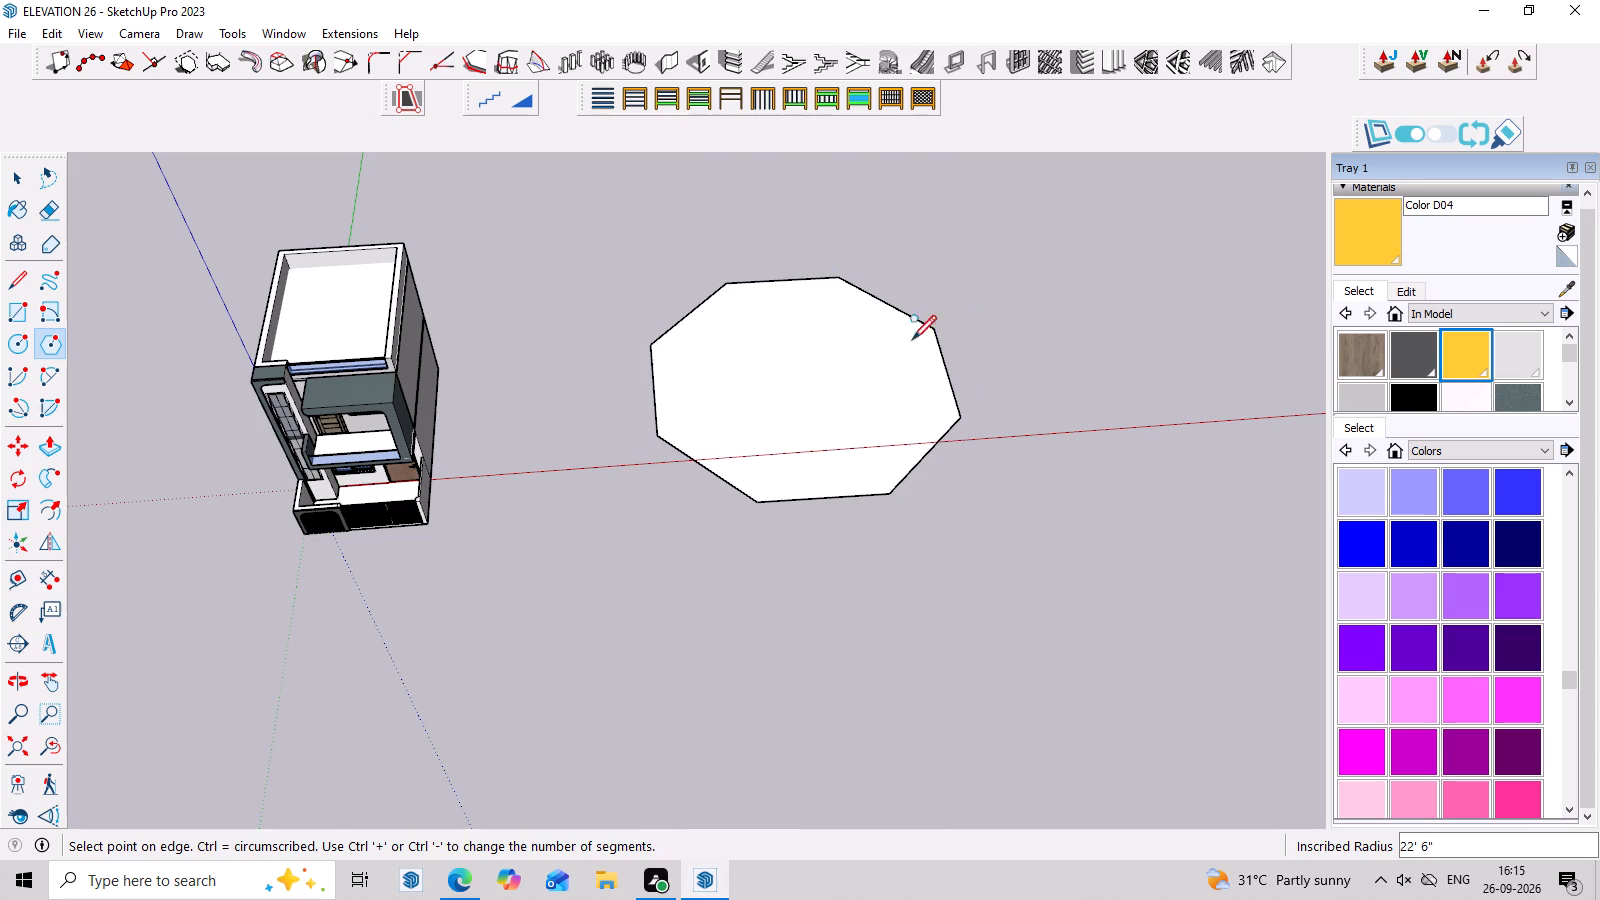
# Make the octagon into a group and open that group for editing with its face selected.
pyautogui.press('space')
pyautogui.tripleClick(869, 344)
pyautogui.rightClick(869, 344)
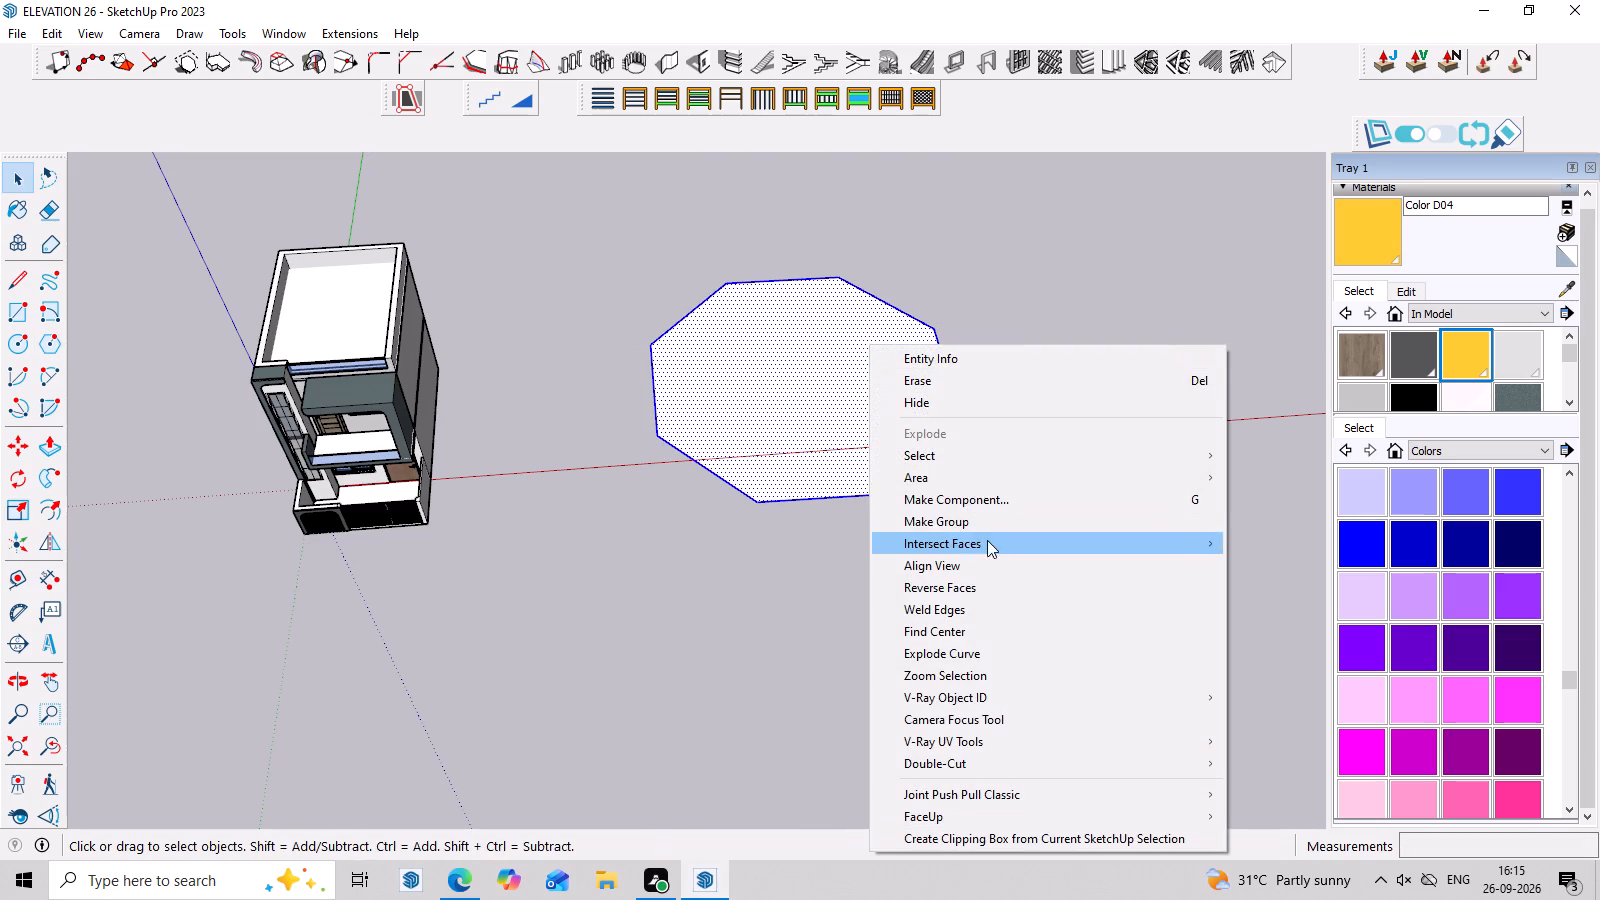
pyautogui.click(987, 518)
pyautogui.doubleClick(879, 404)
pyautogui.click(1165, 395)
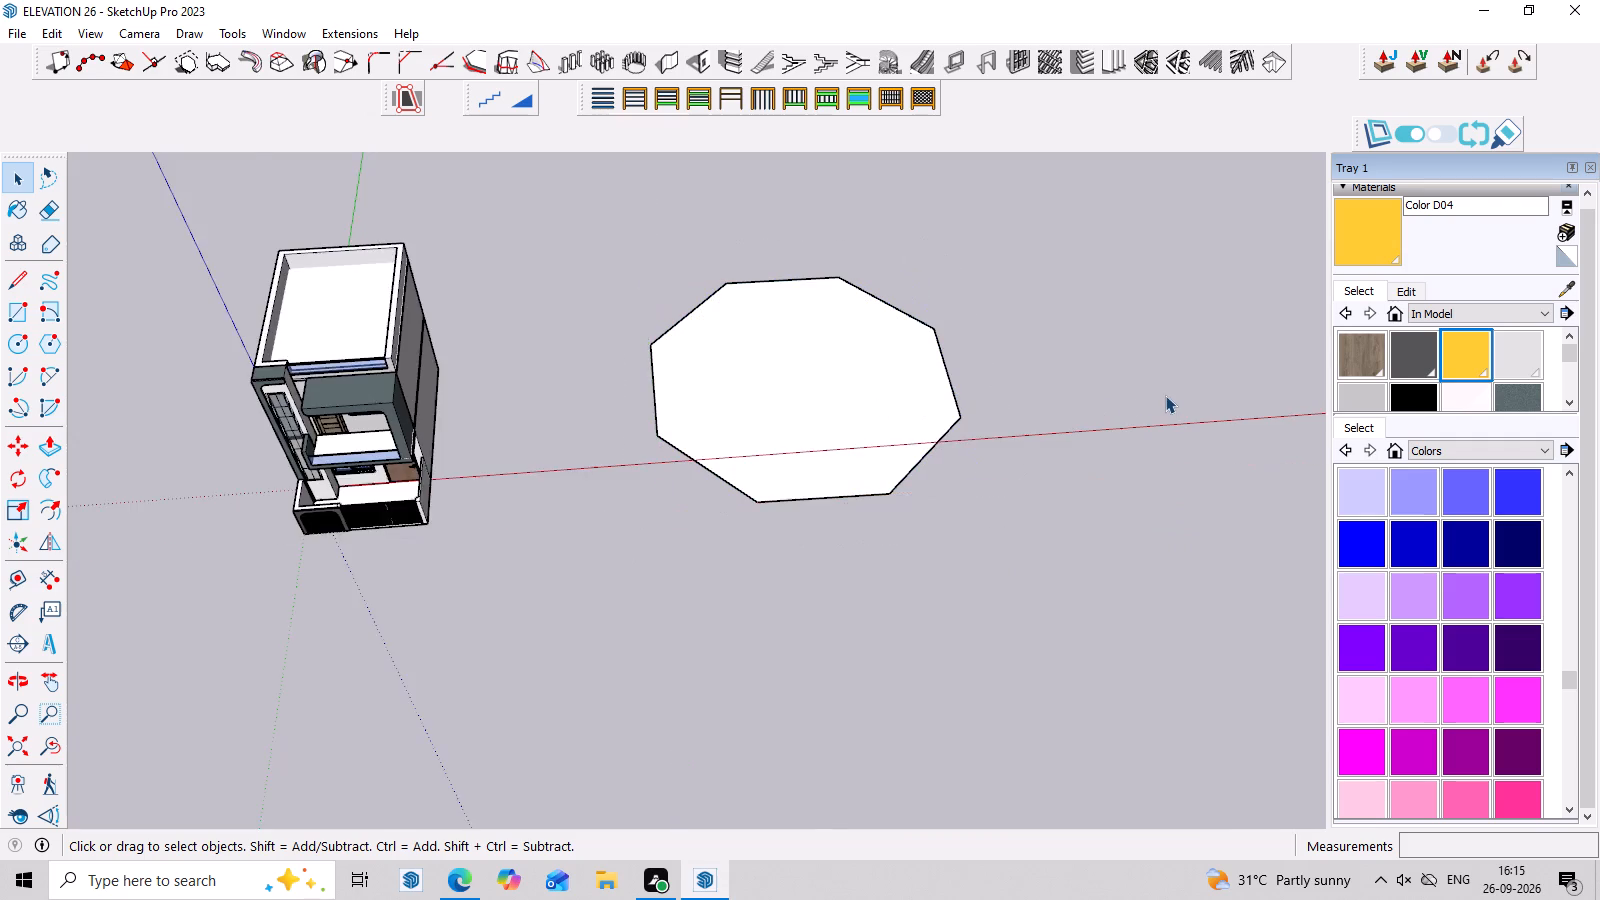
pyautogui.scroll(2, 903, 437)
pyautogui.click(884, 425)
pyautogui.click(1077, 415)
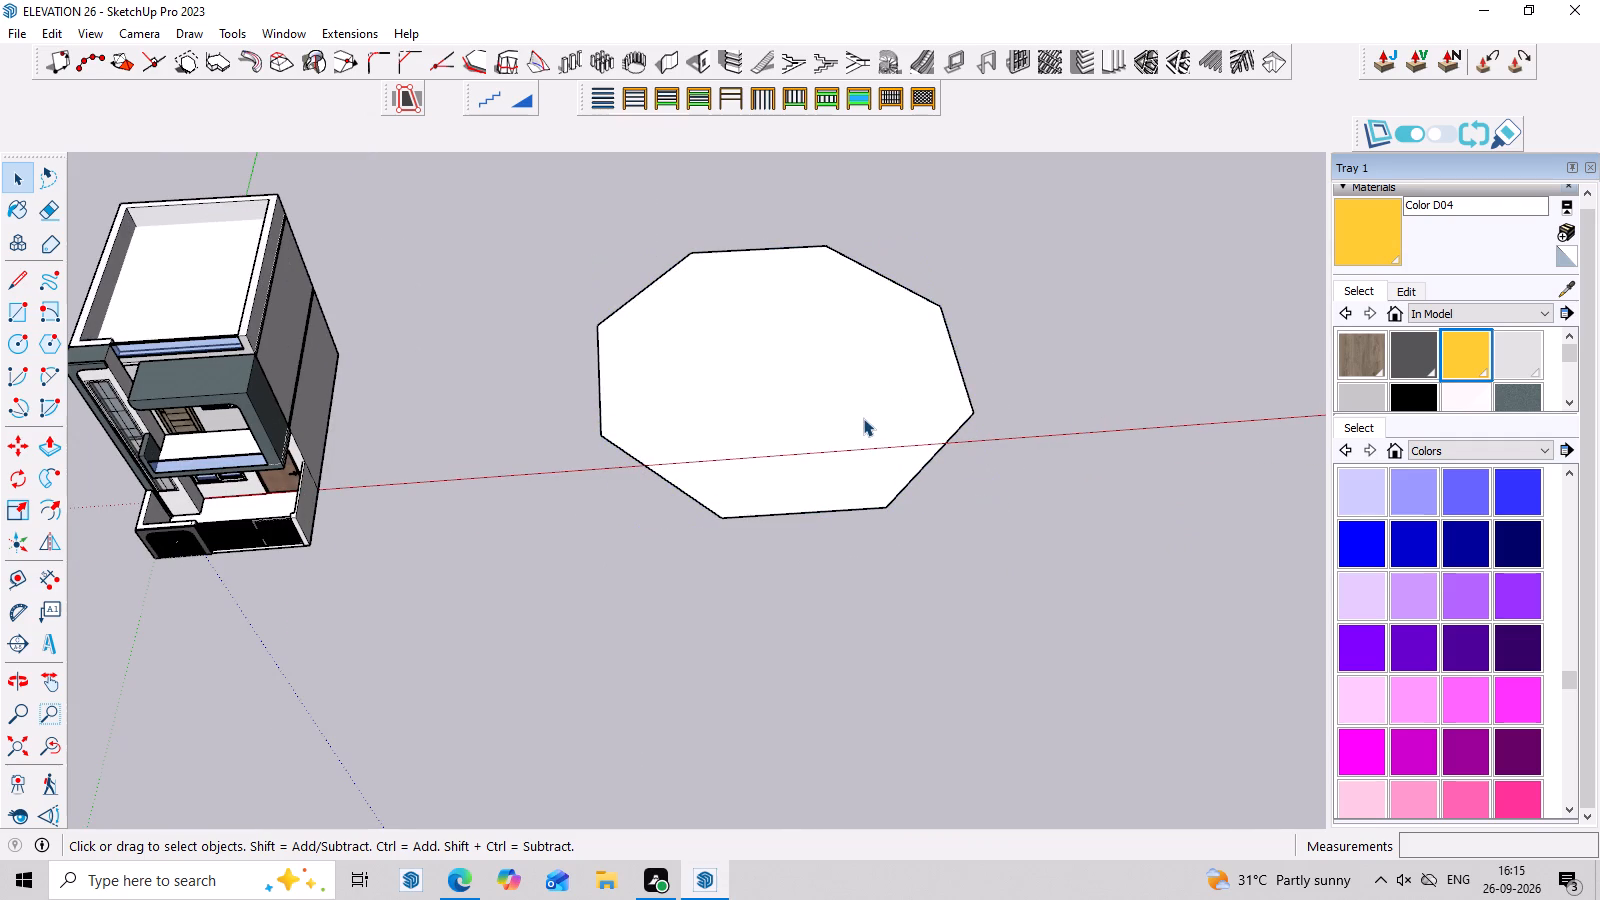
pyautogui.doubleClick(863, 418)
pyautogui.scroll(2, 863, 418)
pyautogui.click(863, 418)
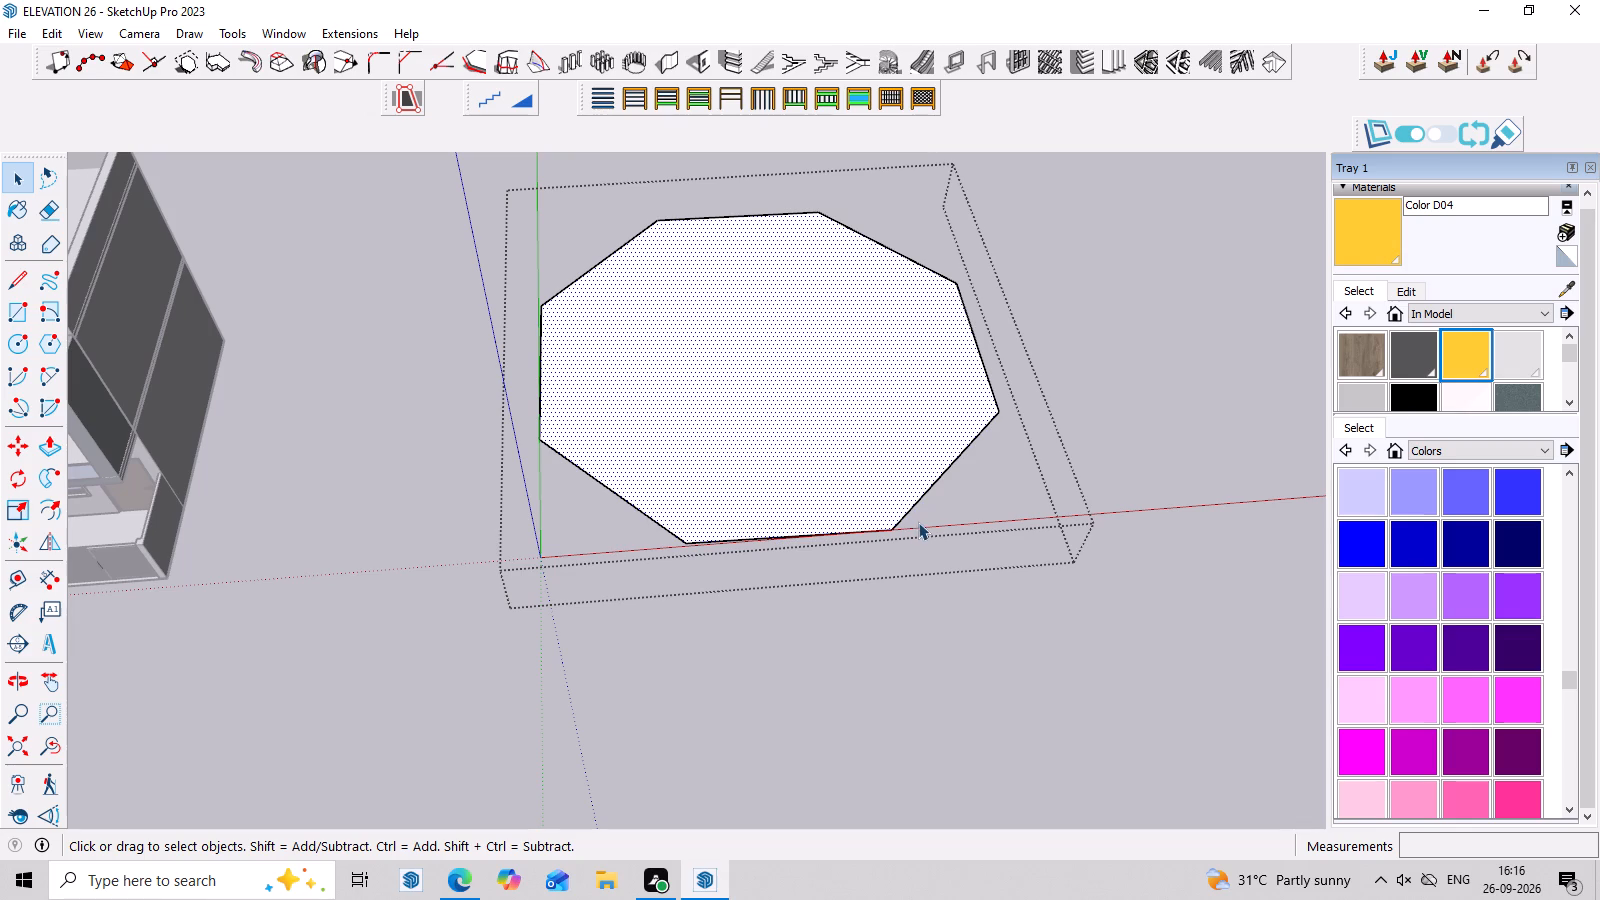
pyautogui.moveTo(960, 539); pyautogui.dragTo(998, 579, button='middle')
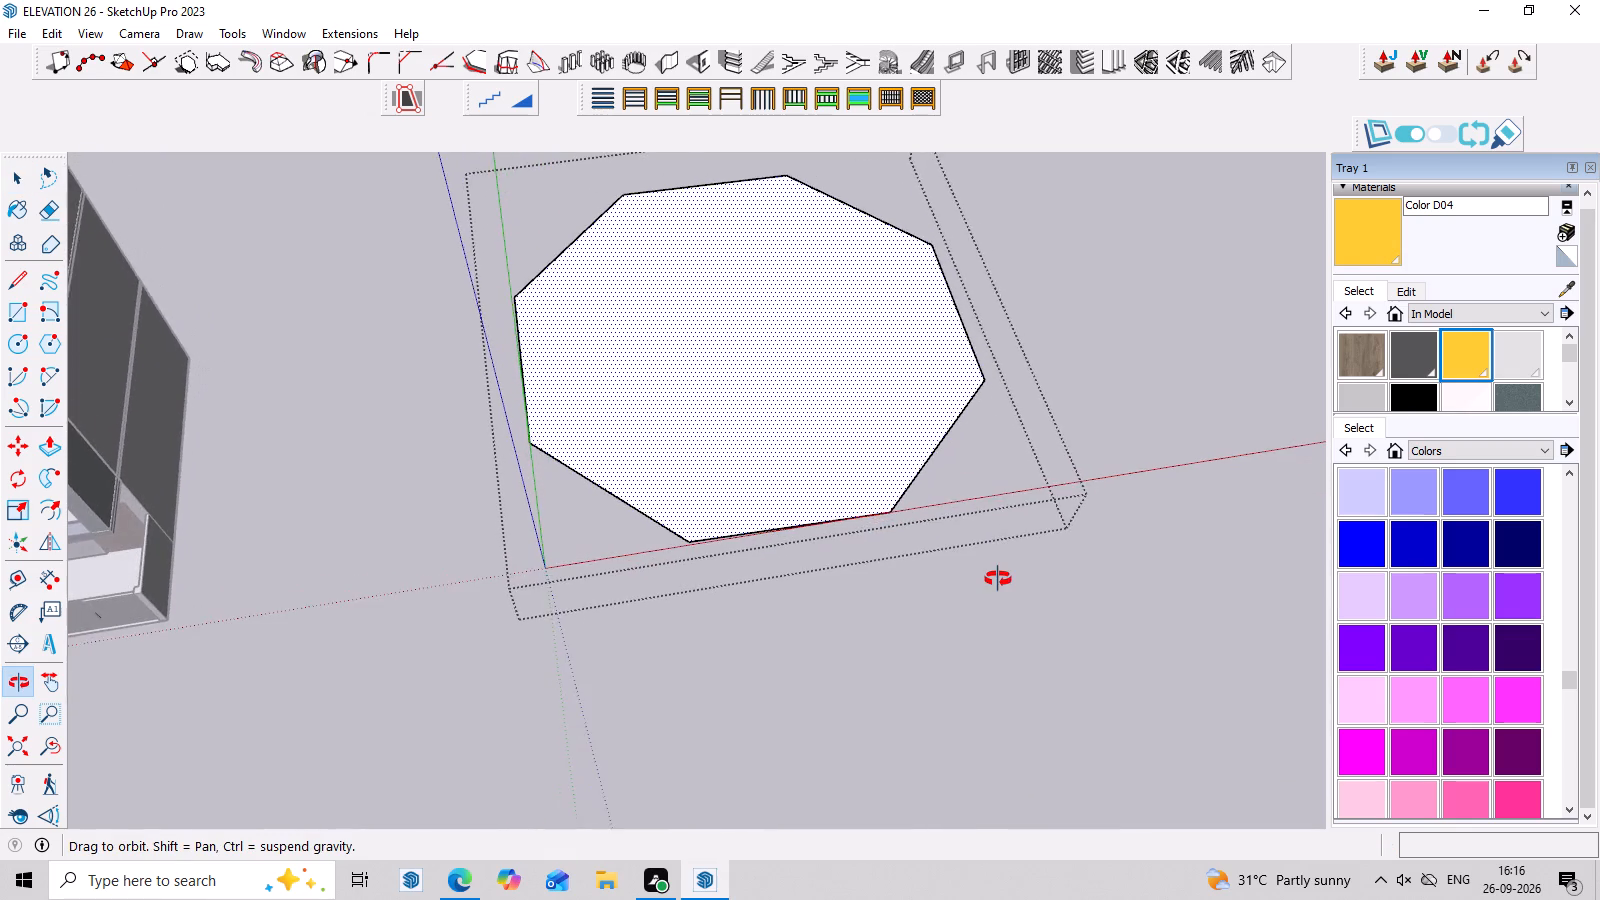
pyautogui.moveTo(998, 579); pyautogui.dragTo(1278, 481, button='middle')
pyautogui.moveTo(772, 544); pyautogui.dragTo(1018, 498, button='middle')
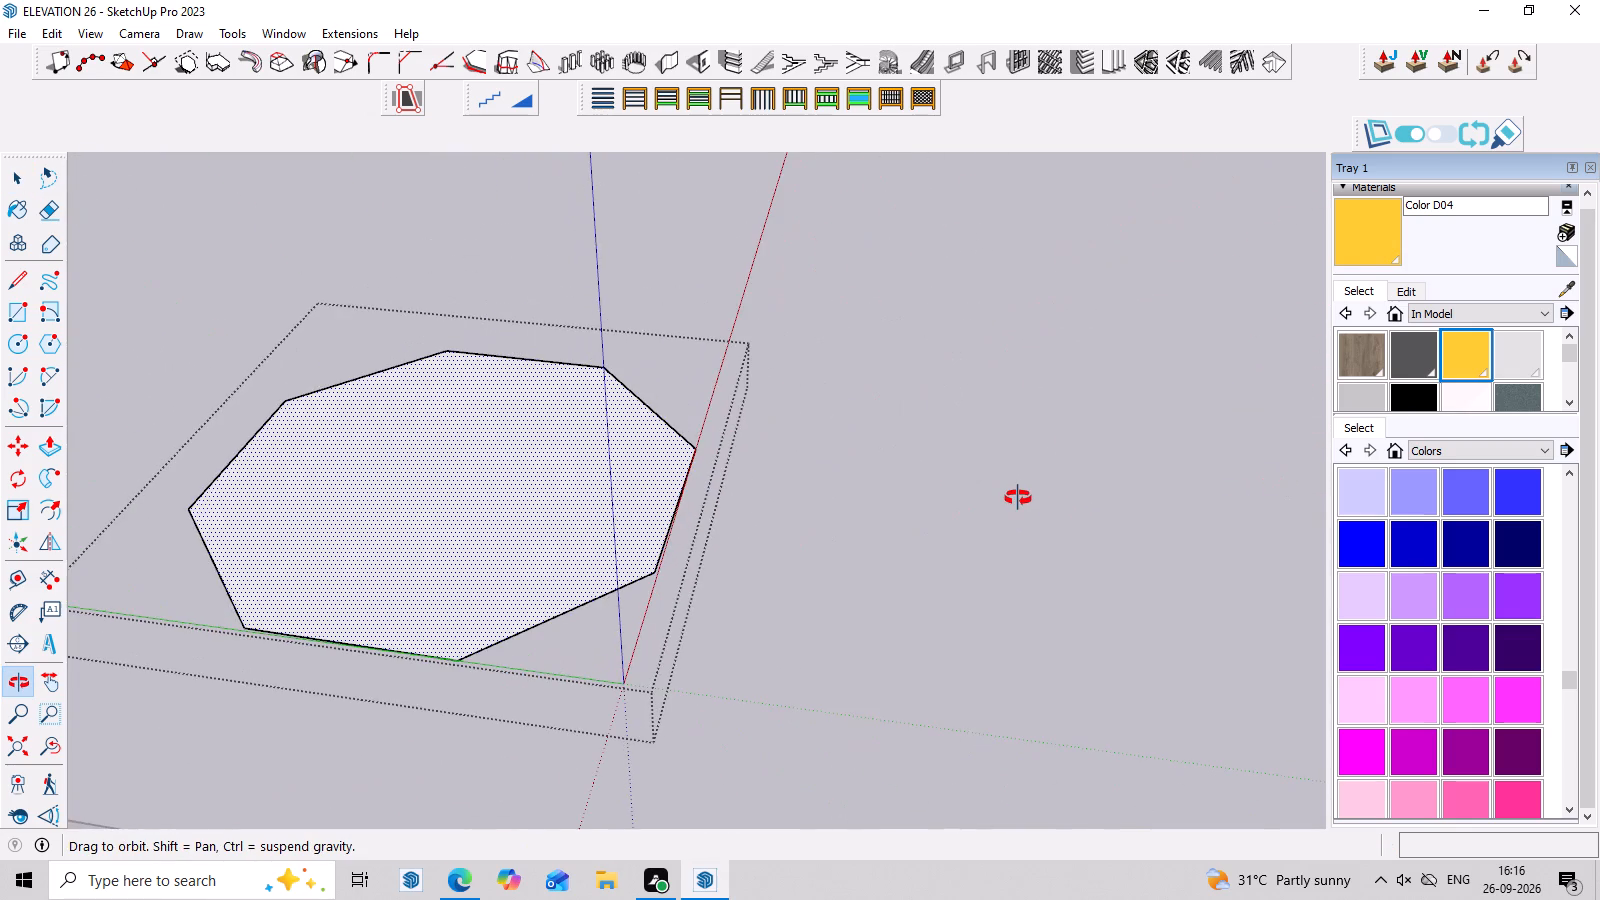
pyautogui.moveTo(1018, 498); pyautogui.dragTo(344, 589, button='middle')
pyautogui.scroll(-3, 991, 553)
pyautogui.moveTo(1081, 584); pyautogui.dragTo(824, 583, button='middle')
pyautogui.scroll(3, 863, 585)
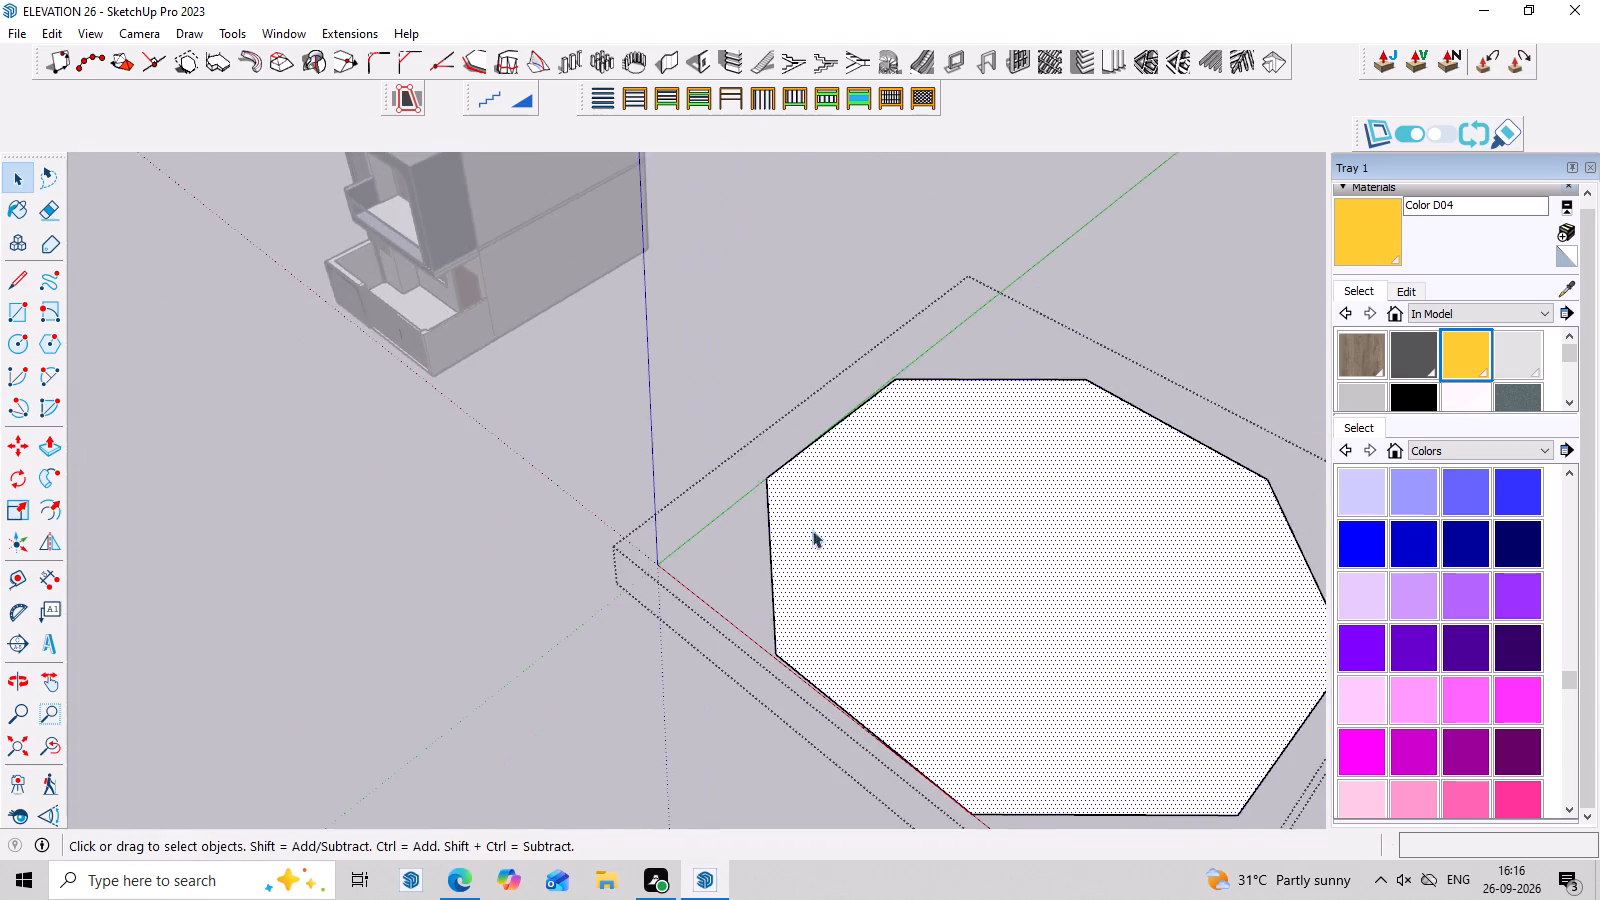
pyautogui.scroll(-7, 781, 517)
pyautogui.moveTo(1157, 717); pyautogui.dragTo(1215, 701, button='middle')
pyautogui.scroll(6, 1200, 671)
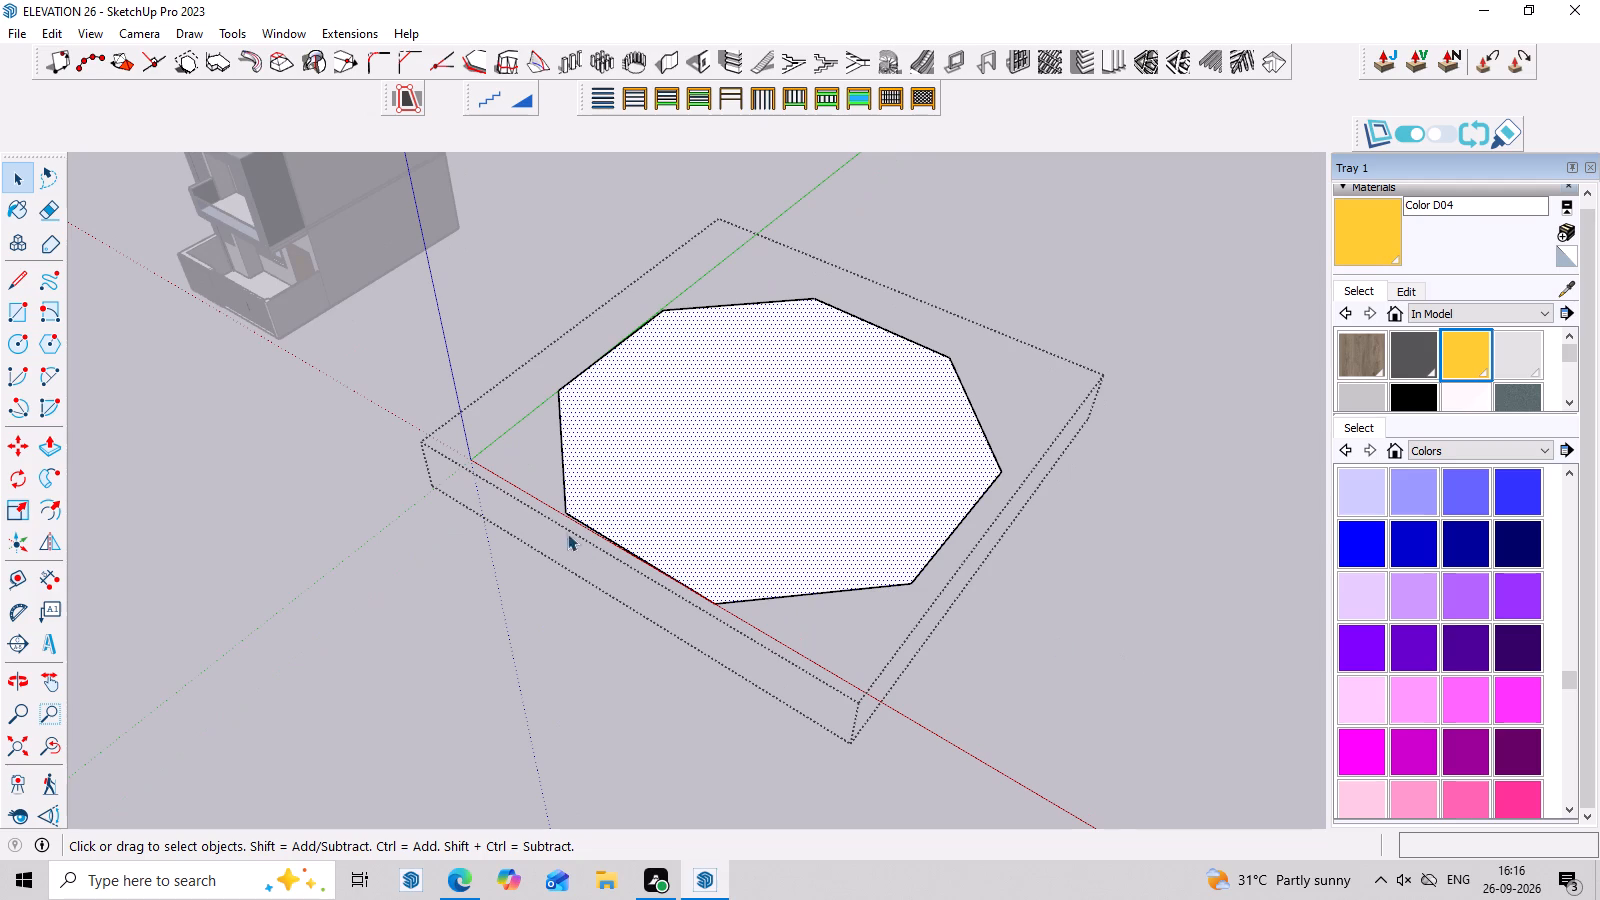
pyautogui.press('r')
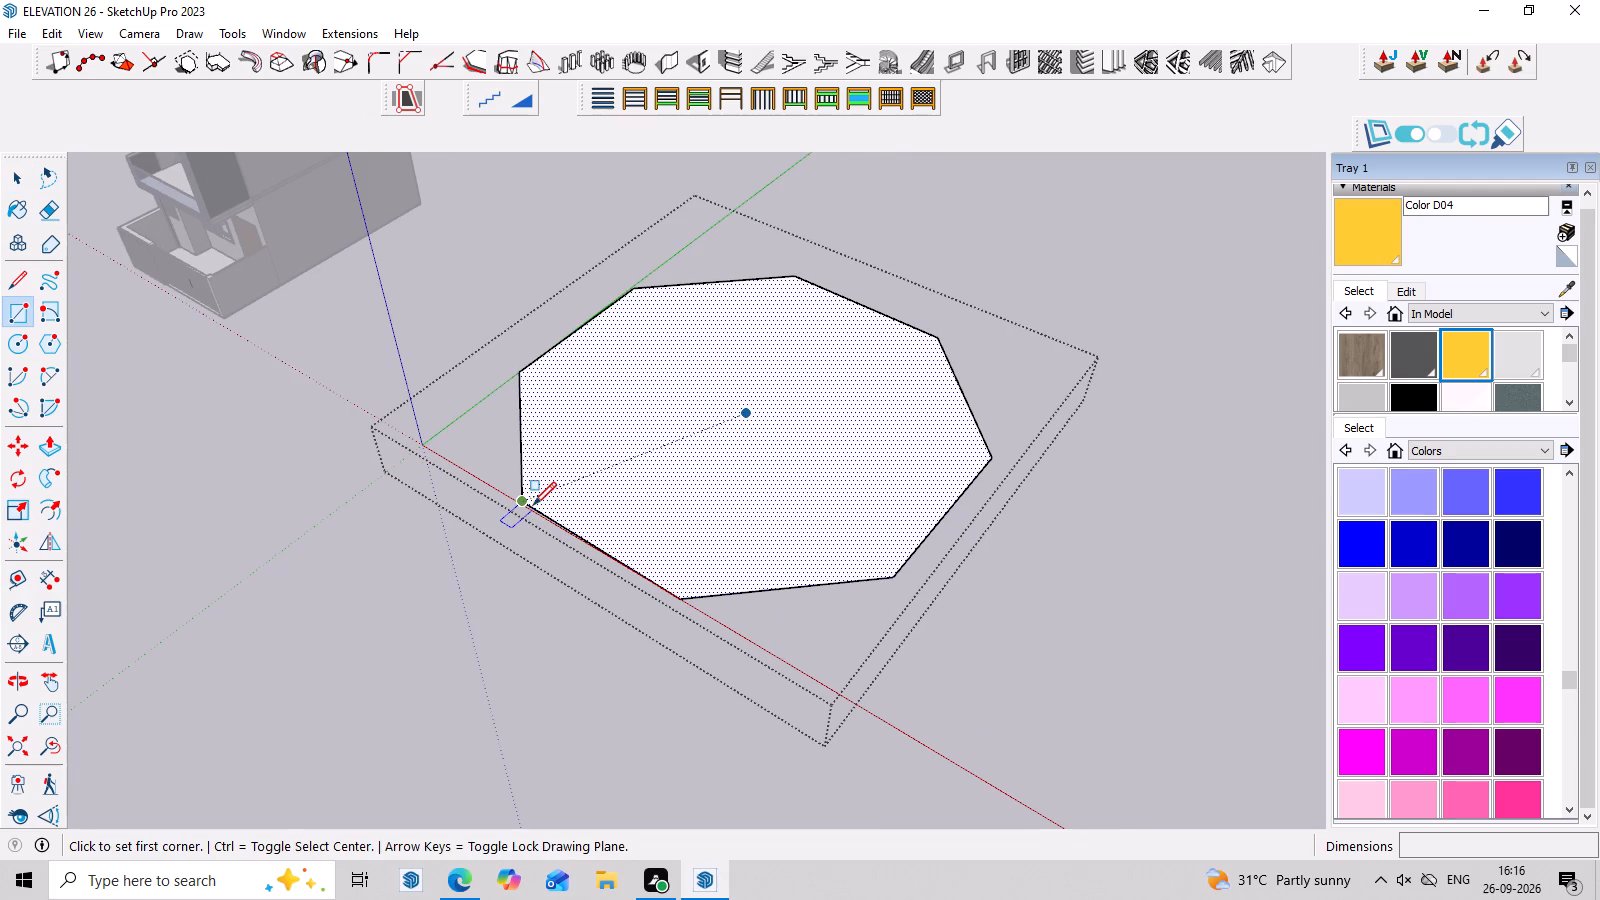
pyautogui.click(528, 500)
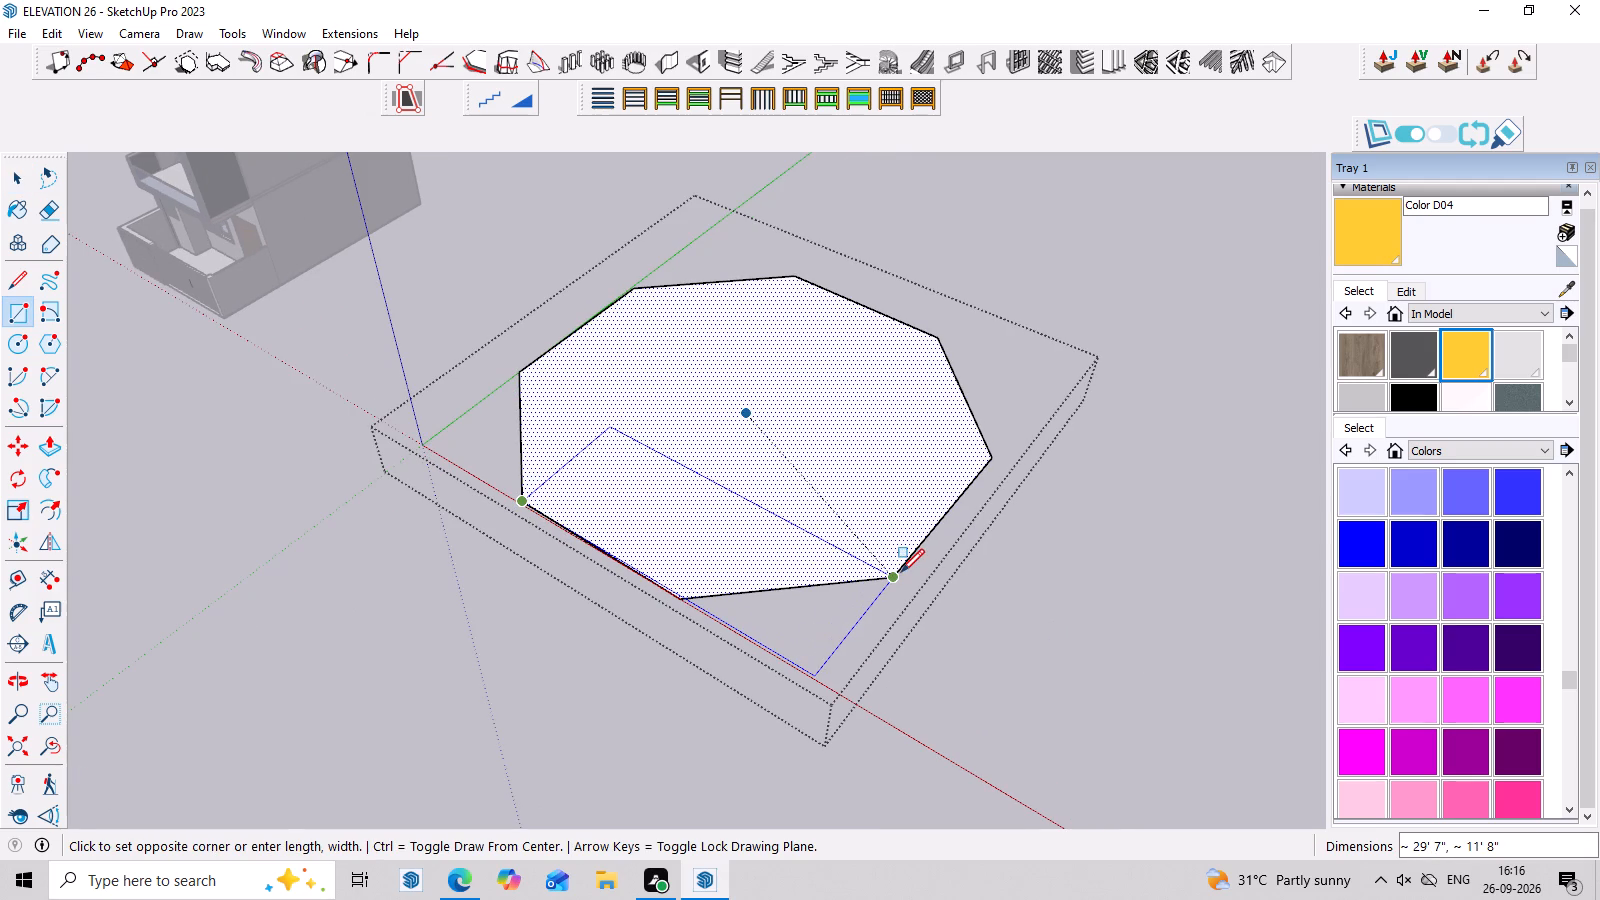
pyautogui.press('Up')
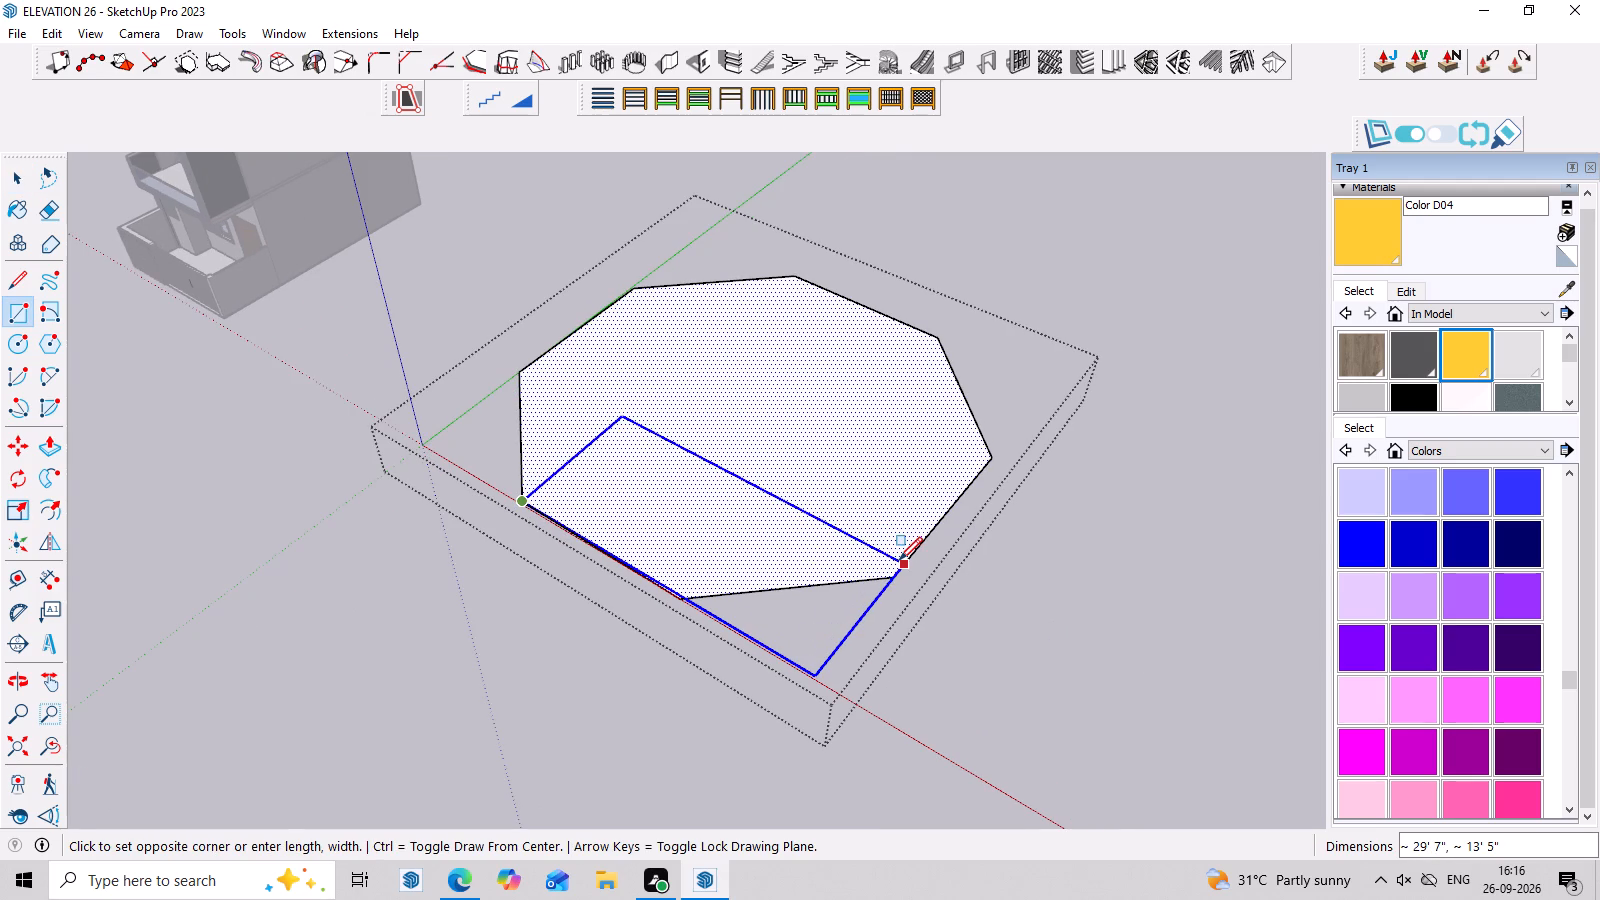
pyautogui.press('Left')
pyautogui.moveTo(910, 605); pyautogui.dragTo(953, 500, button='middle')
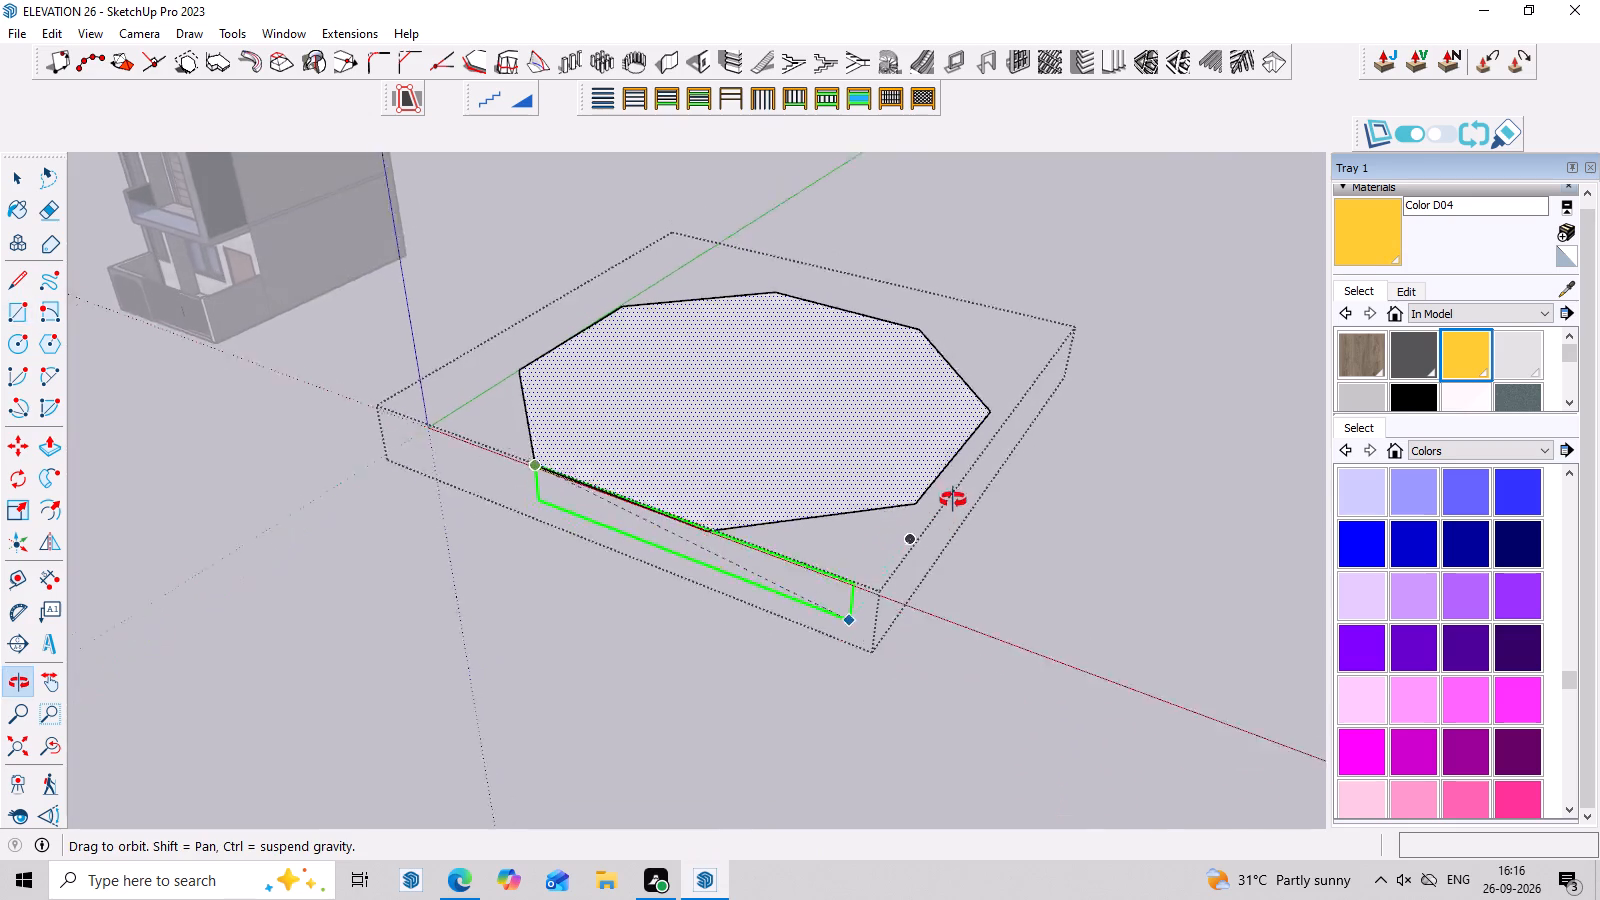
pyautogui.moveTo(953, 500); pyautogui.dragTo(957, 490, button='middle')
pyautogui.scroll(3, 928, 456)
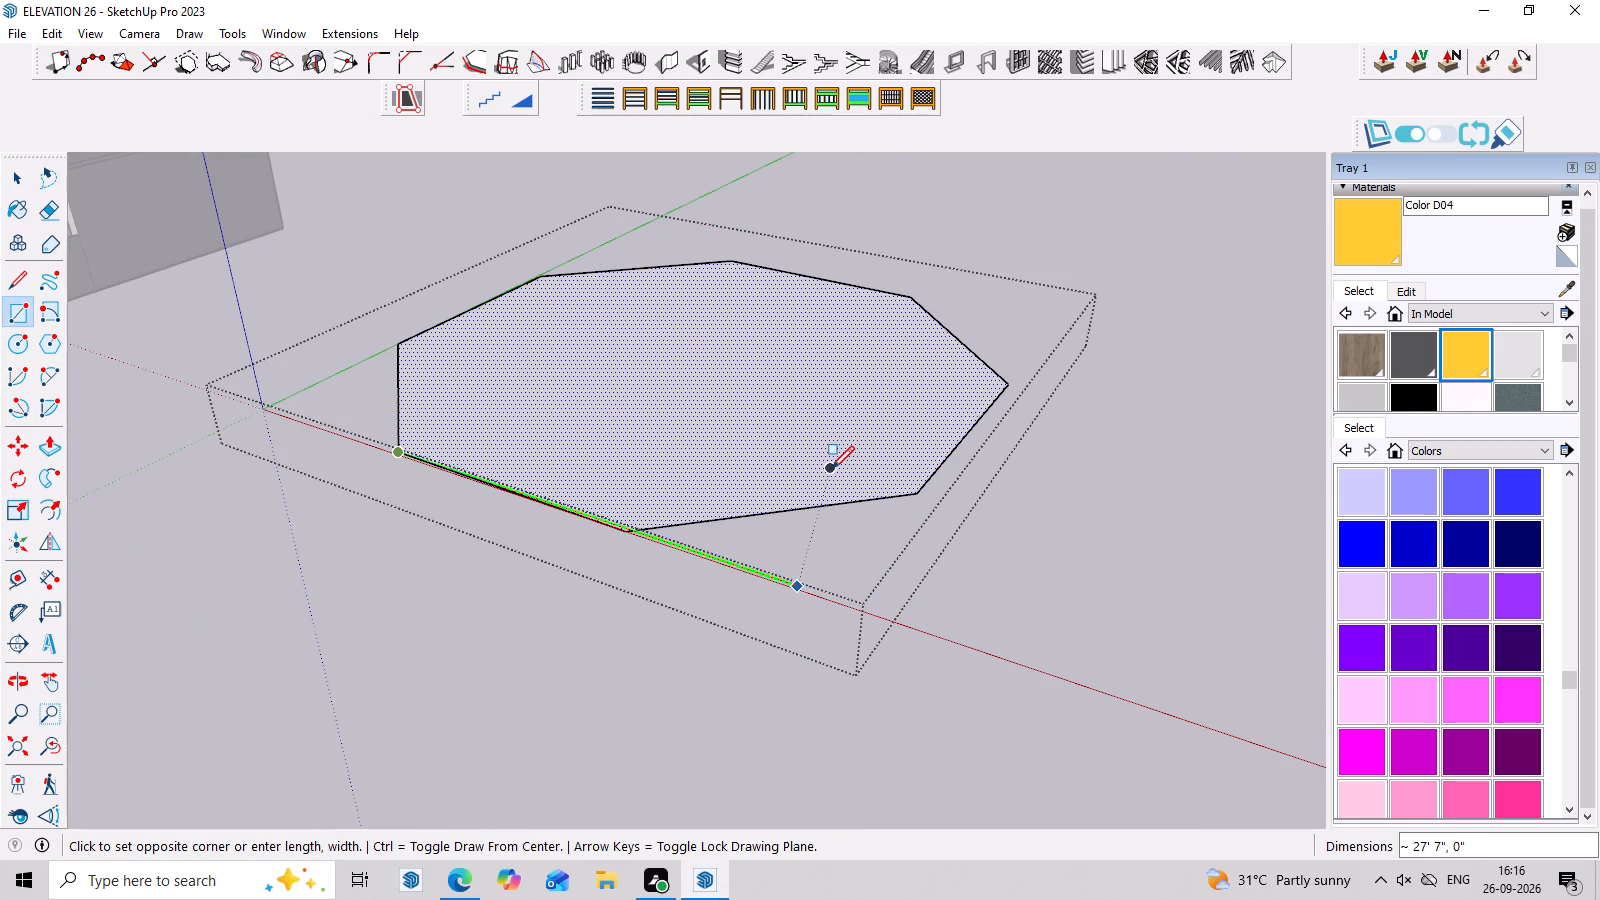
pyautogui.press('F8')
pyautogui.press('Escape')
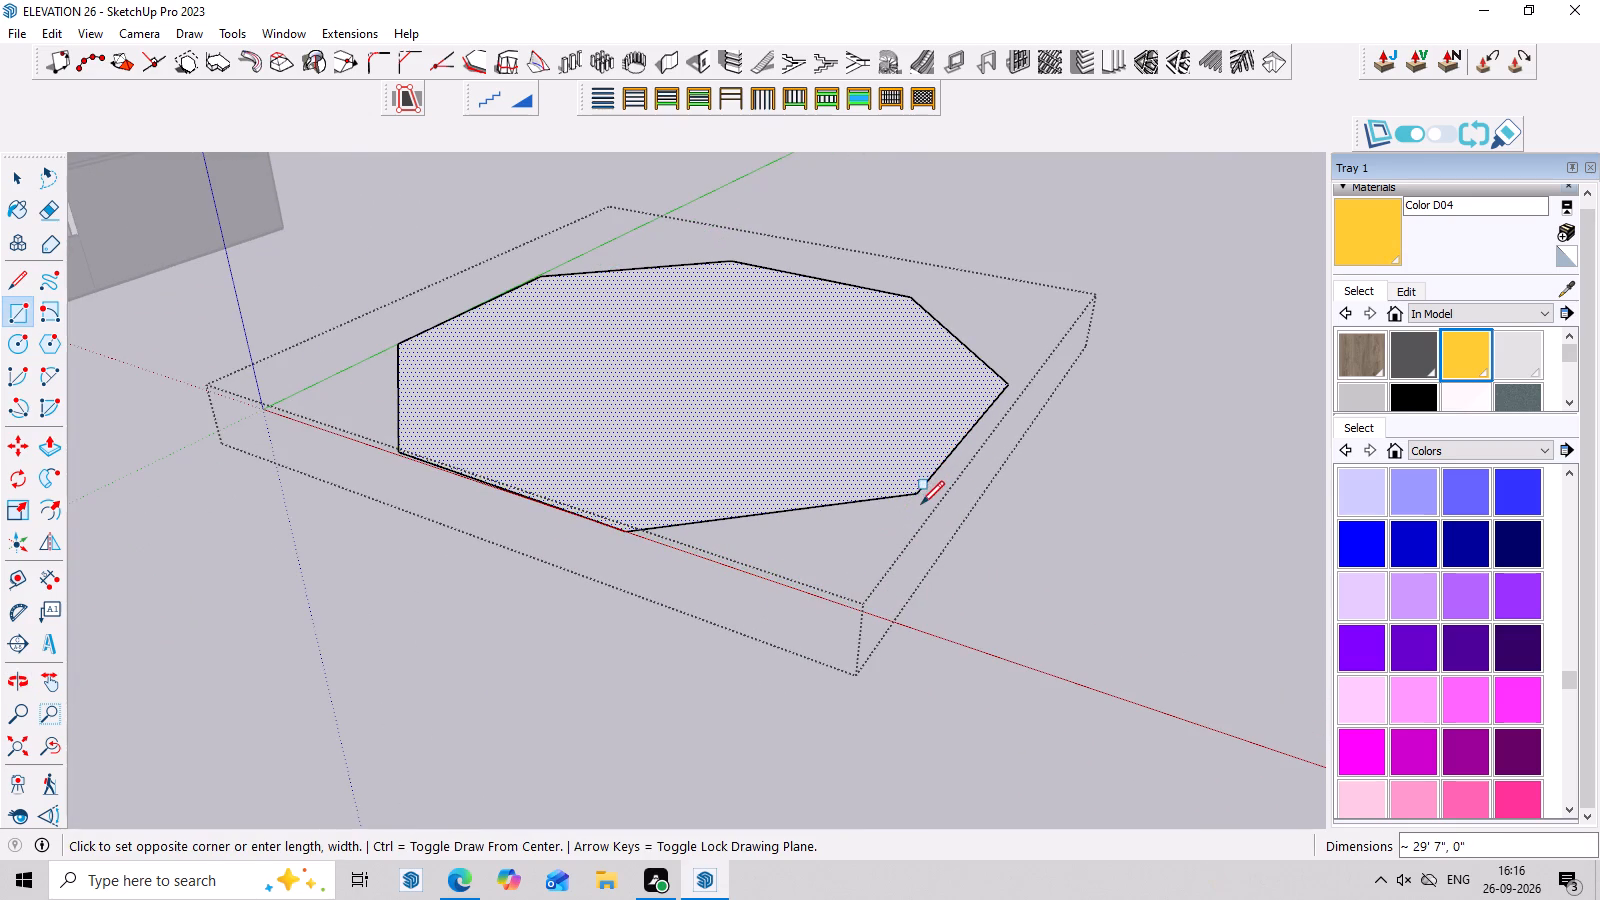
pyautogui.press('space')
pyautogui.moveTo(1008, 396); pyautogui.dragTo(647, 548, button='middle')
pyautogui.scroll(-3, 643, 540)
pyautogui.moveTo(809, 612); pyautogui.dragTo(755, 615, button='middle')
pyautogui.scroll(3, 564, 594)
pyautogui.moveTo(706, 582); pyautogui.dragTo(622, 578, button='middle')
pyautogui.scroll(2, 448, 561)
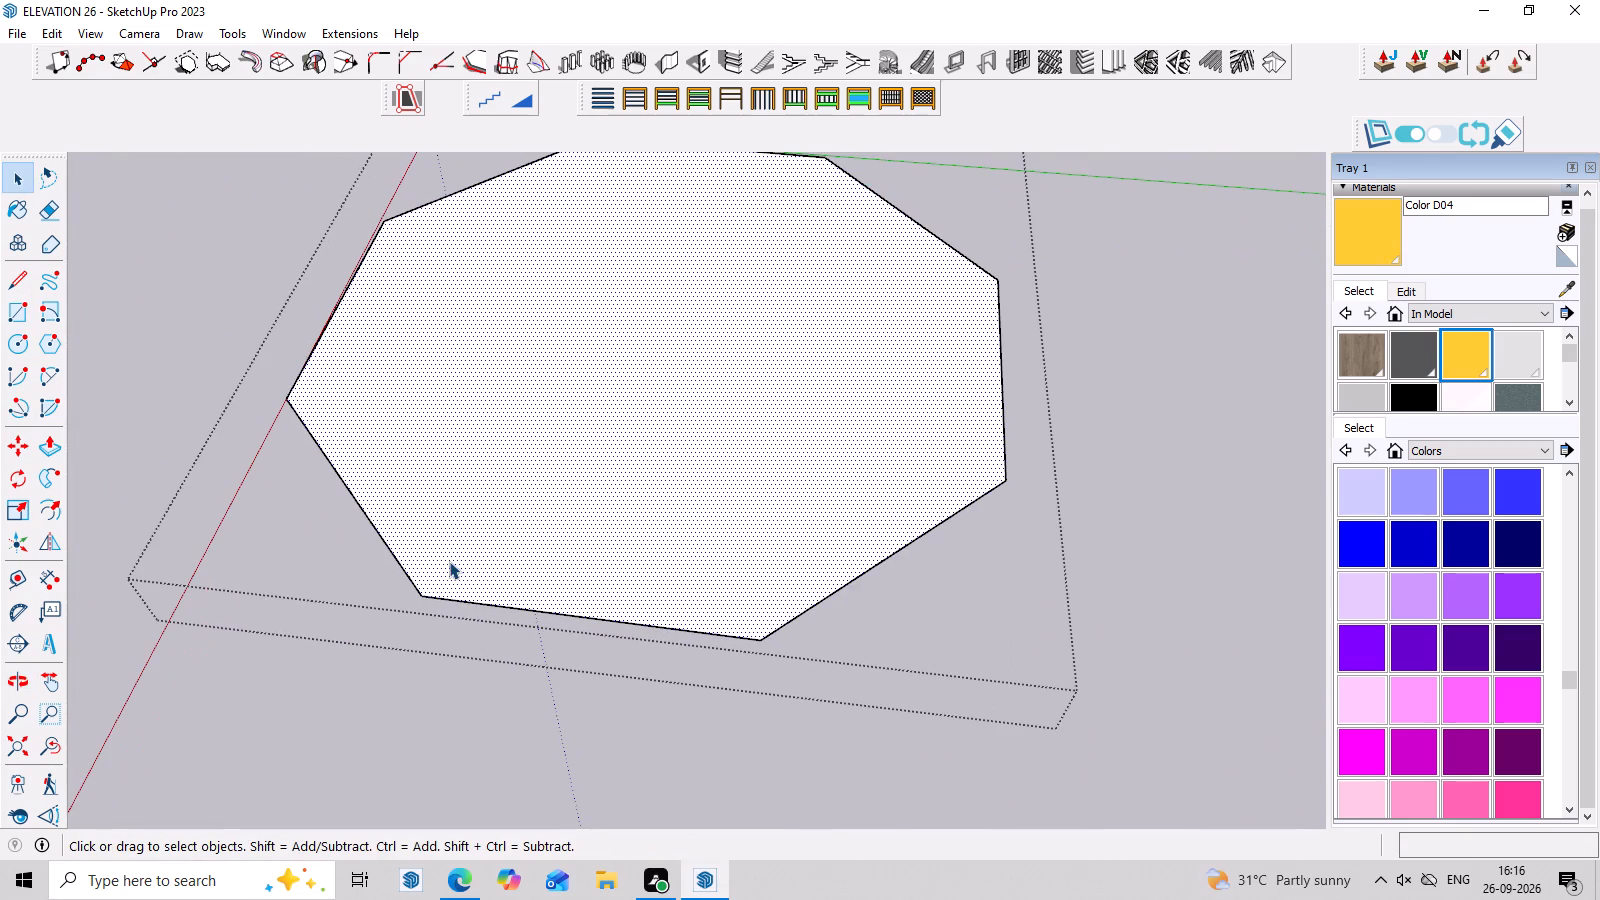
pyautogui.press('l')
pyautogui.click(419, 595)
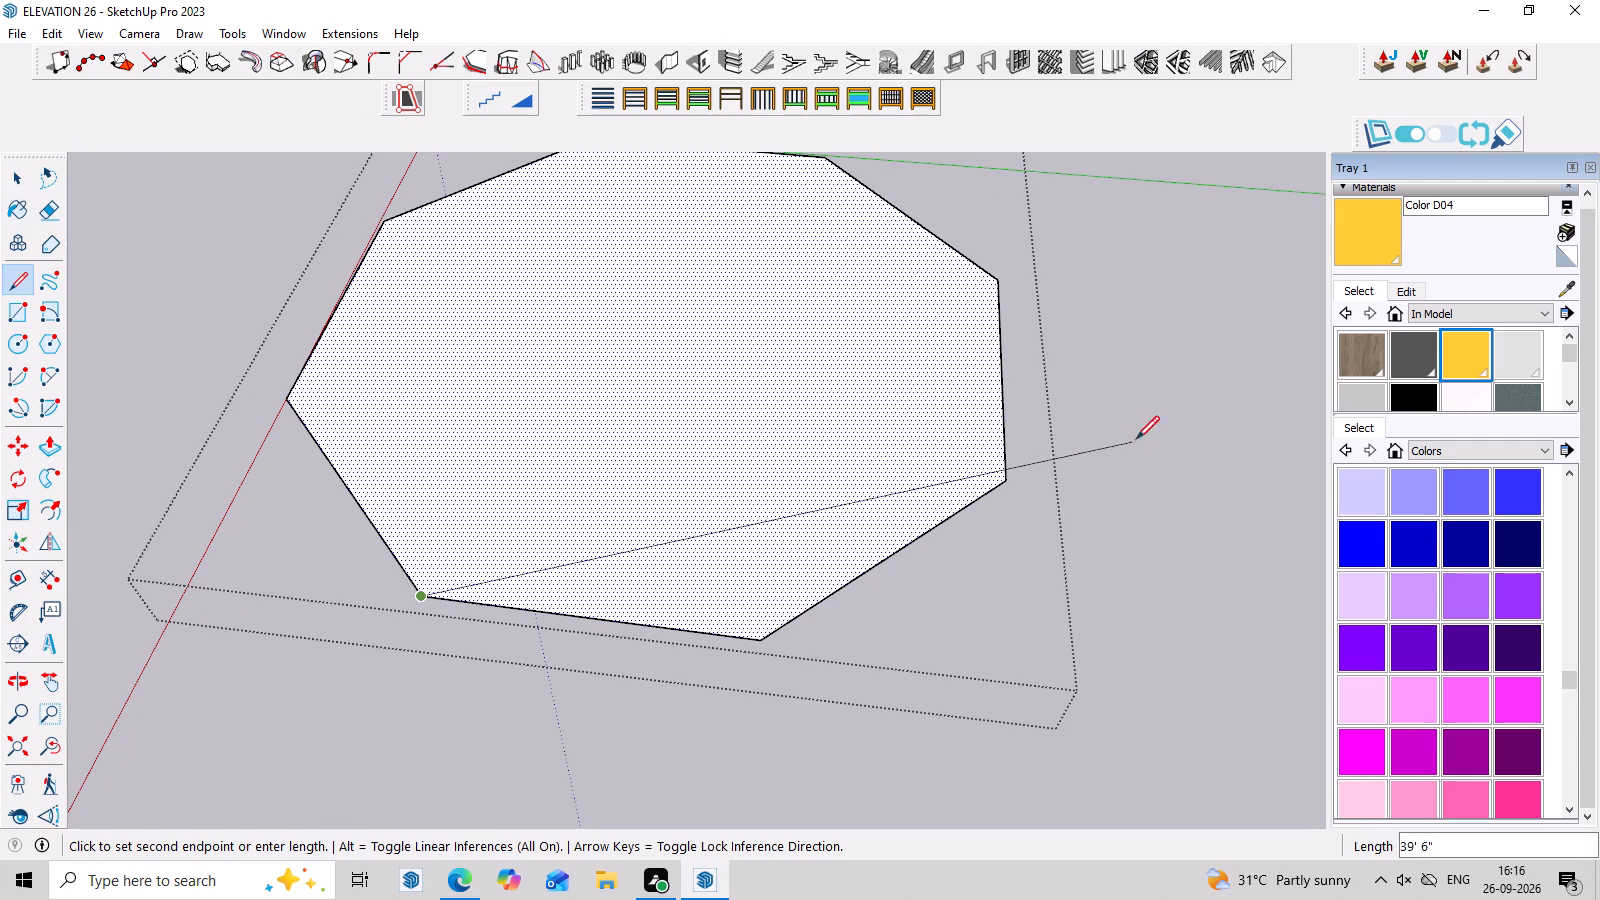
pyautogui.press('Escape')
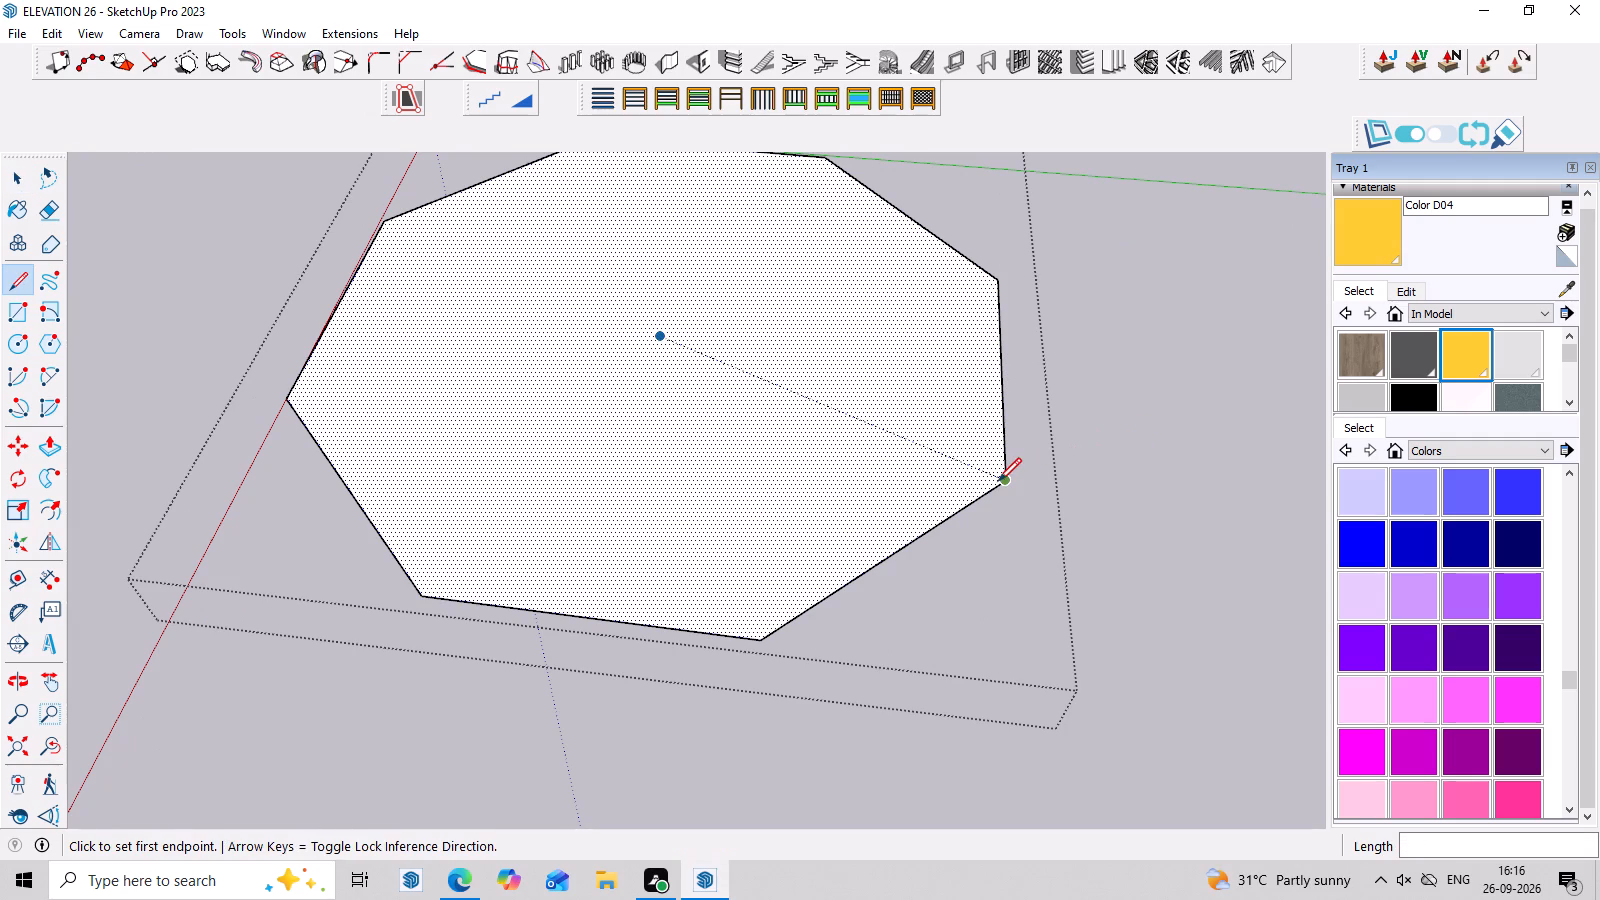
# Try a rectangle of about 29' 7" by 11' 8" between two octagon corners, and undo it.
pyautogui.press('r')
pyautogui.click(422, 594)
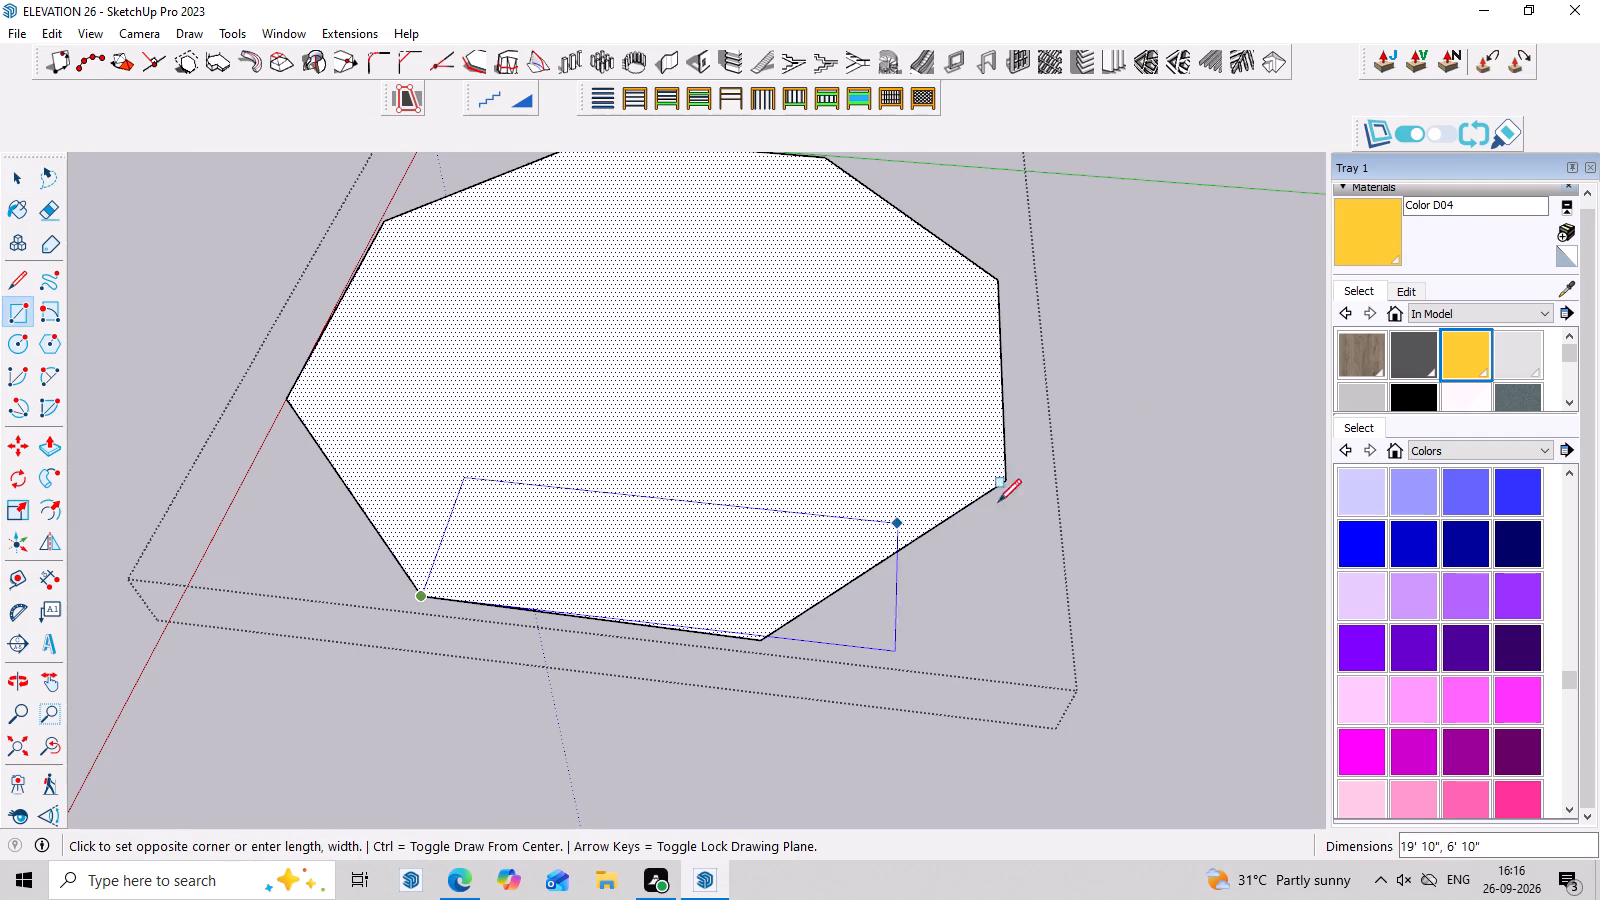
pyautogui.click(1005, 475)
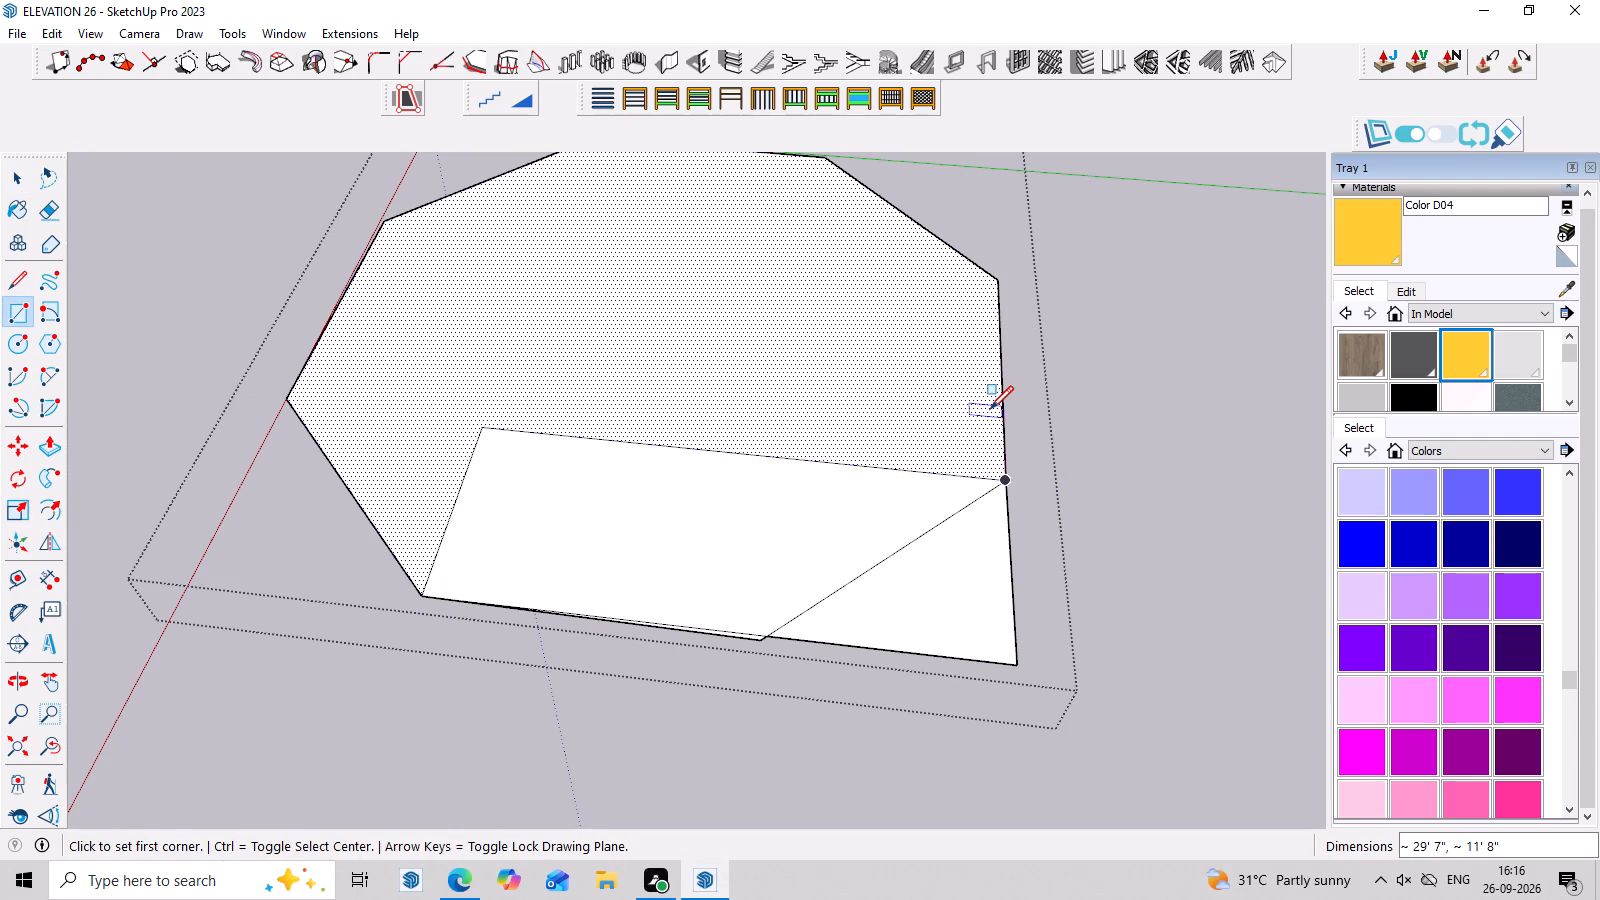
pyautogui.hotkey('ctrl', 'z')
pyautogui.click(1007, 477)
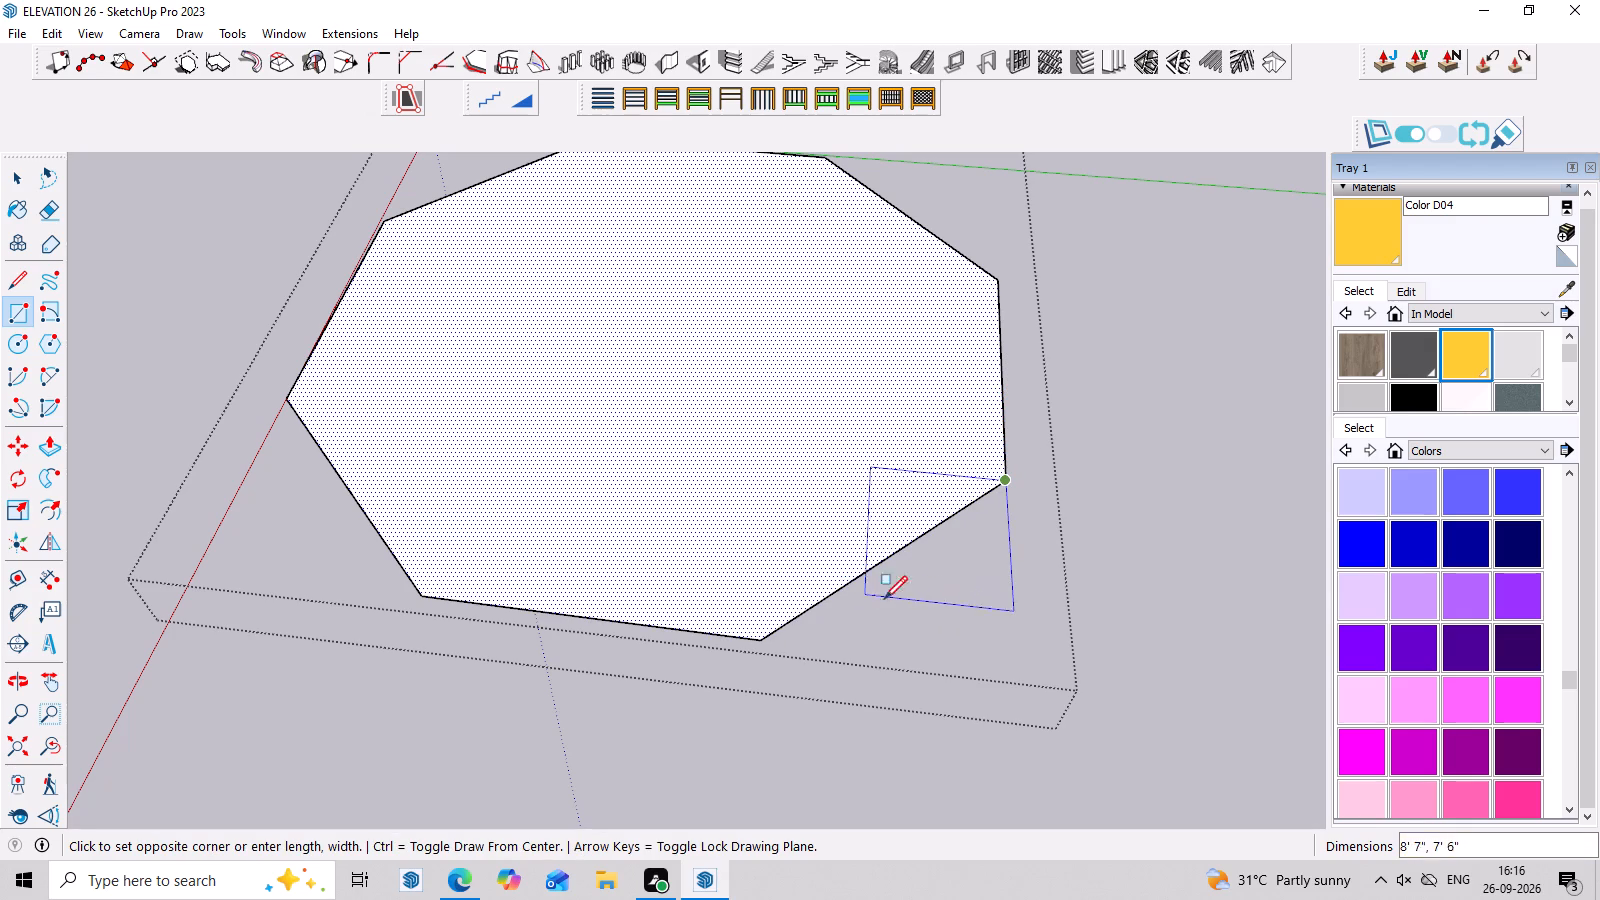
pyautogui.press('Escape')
# Leave the octagon's group and delete the octagon beside the house.
pyautogui.scroll(-6, 907, 541)
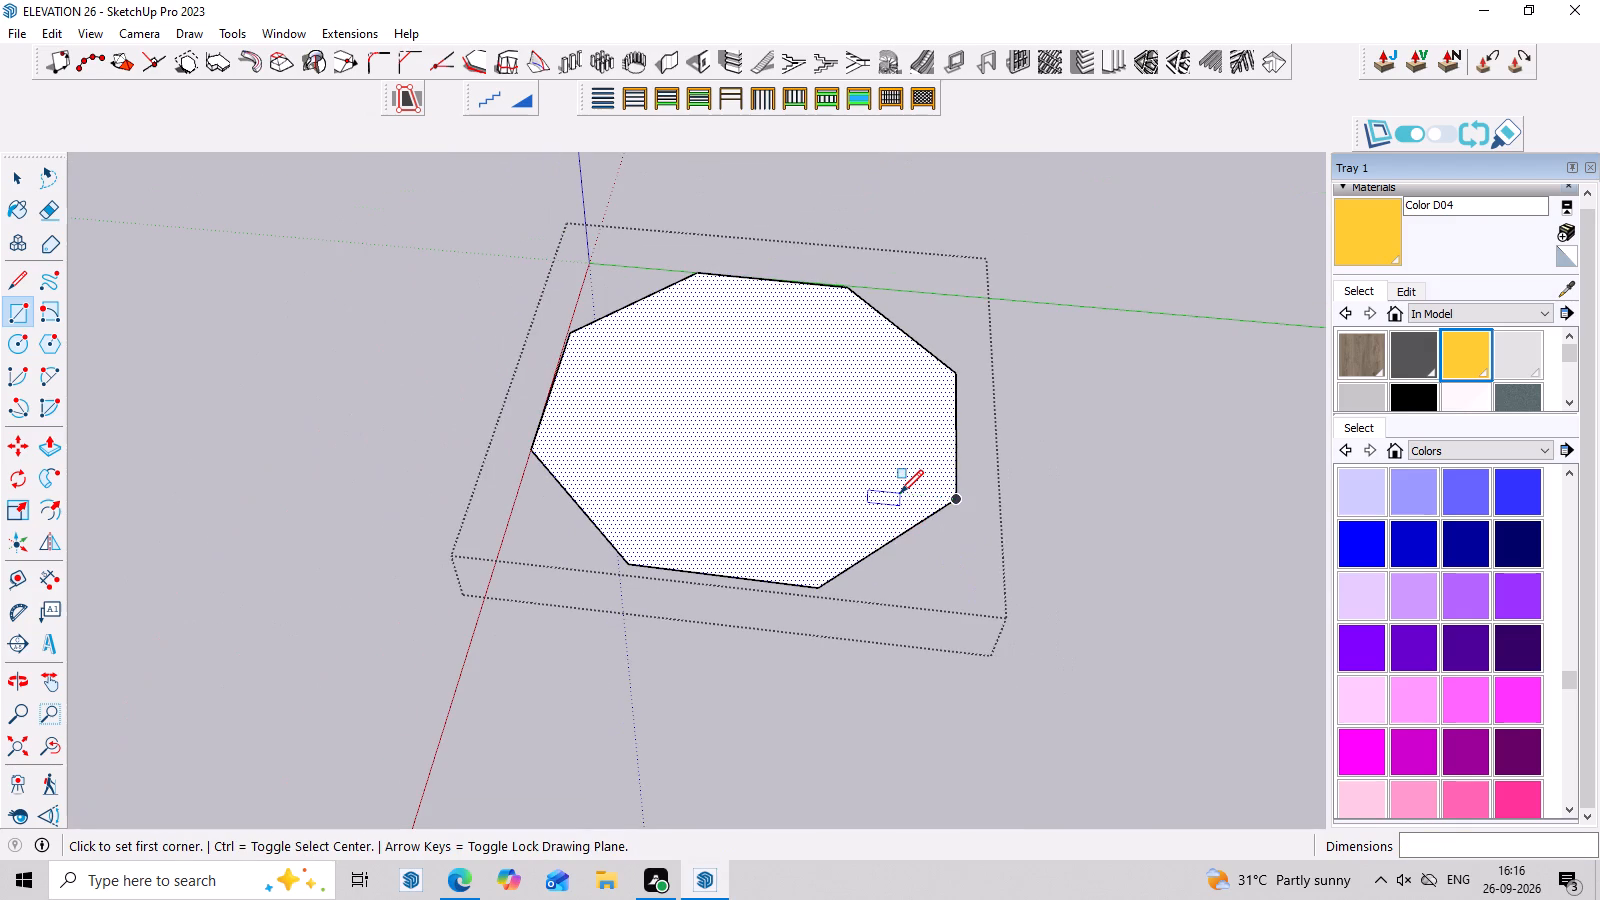
pyautogui.scroll(-6, 898, 495)
pyautogui.moveTo(1016, 538); pyautogui.dragTo(1460, 396, button='middle')
pyautogui.press('space')
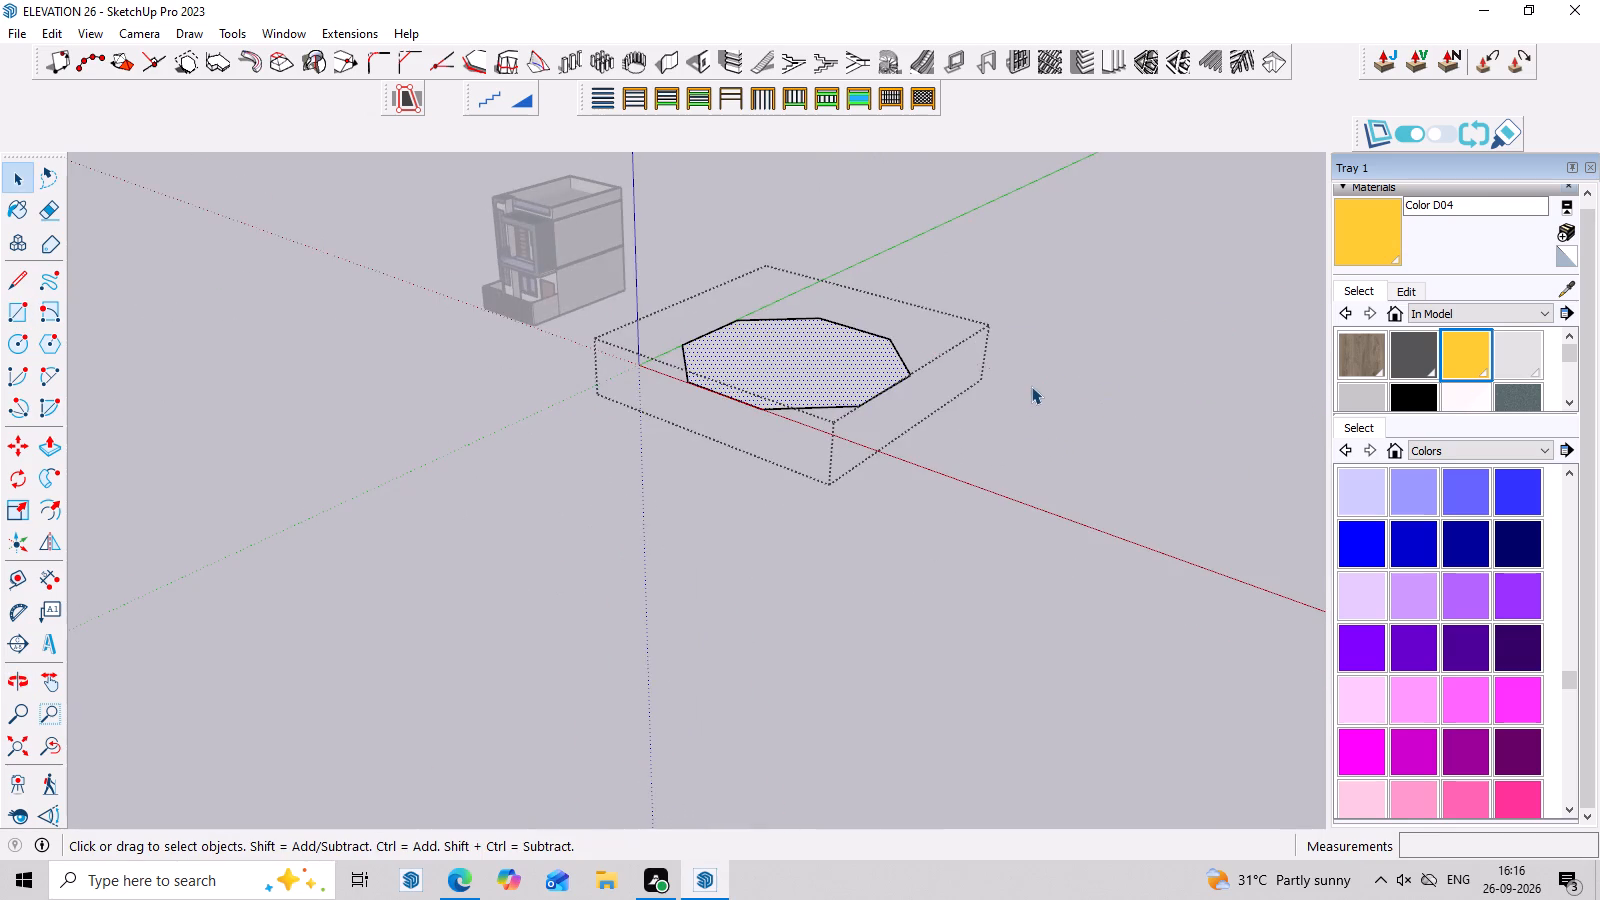
pyautogui.click(1031, 386)
pyautogui.moveTo(1032, 406); pyautogui.dragTo(1255, 502, button='middle')
pyautogui.moveTo(906, 239); pyautogui.dragTo(773, 434)
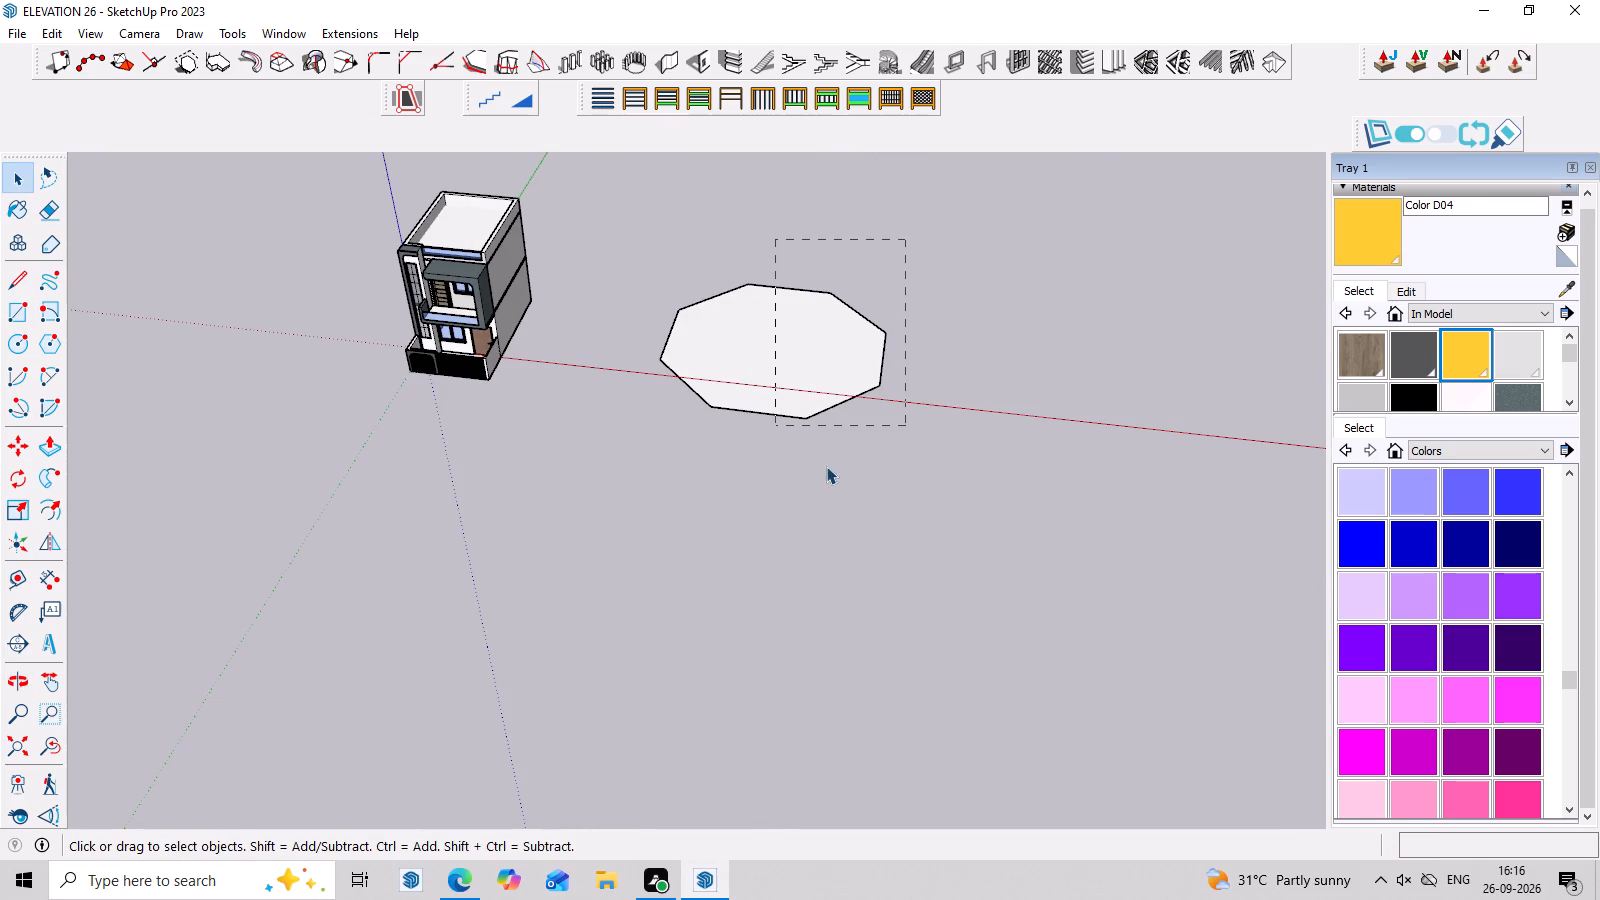
pyautogui.press('Delete')
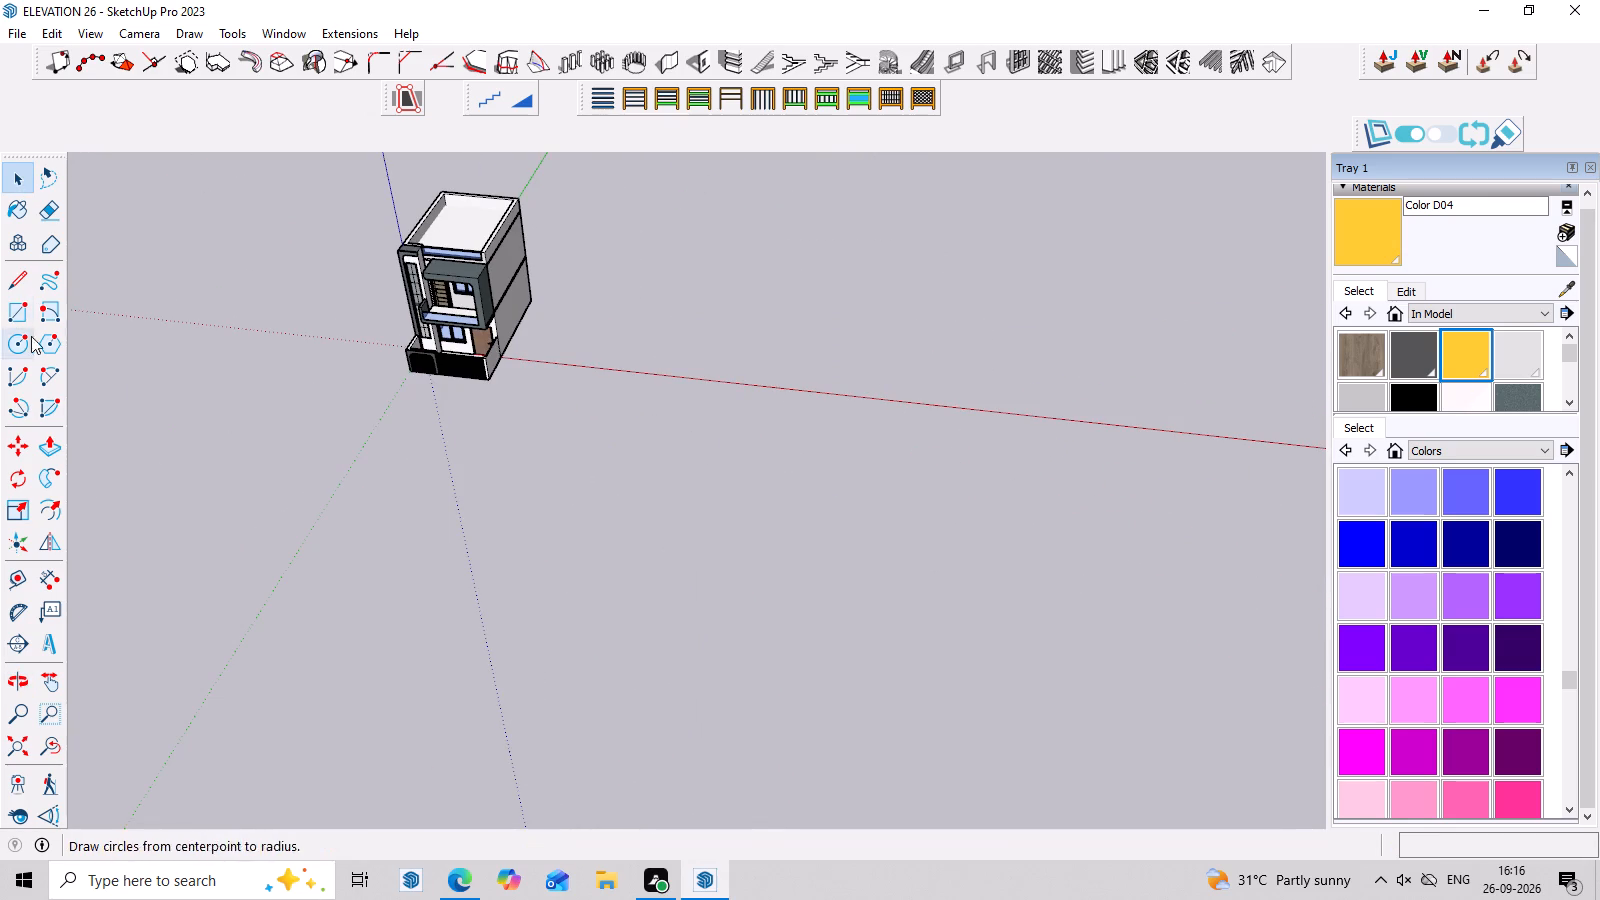
# Draw a seven-sided polygon with an inscribed radius of about 11' 3" on the ground along the red axis beside the house.
pyautogui.click(52, 343)
pyautogui.moveTo(762, 374); pyautogui.dragTo(832, 460, button='middle')
pyautogui.scroll(5, 714, 345)
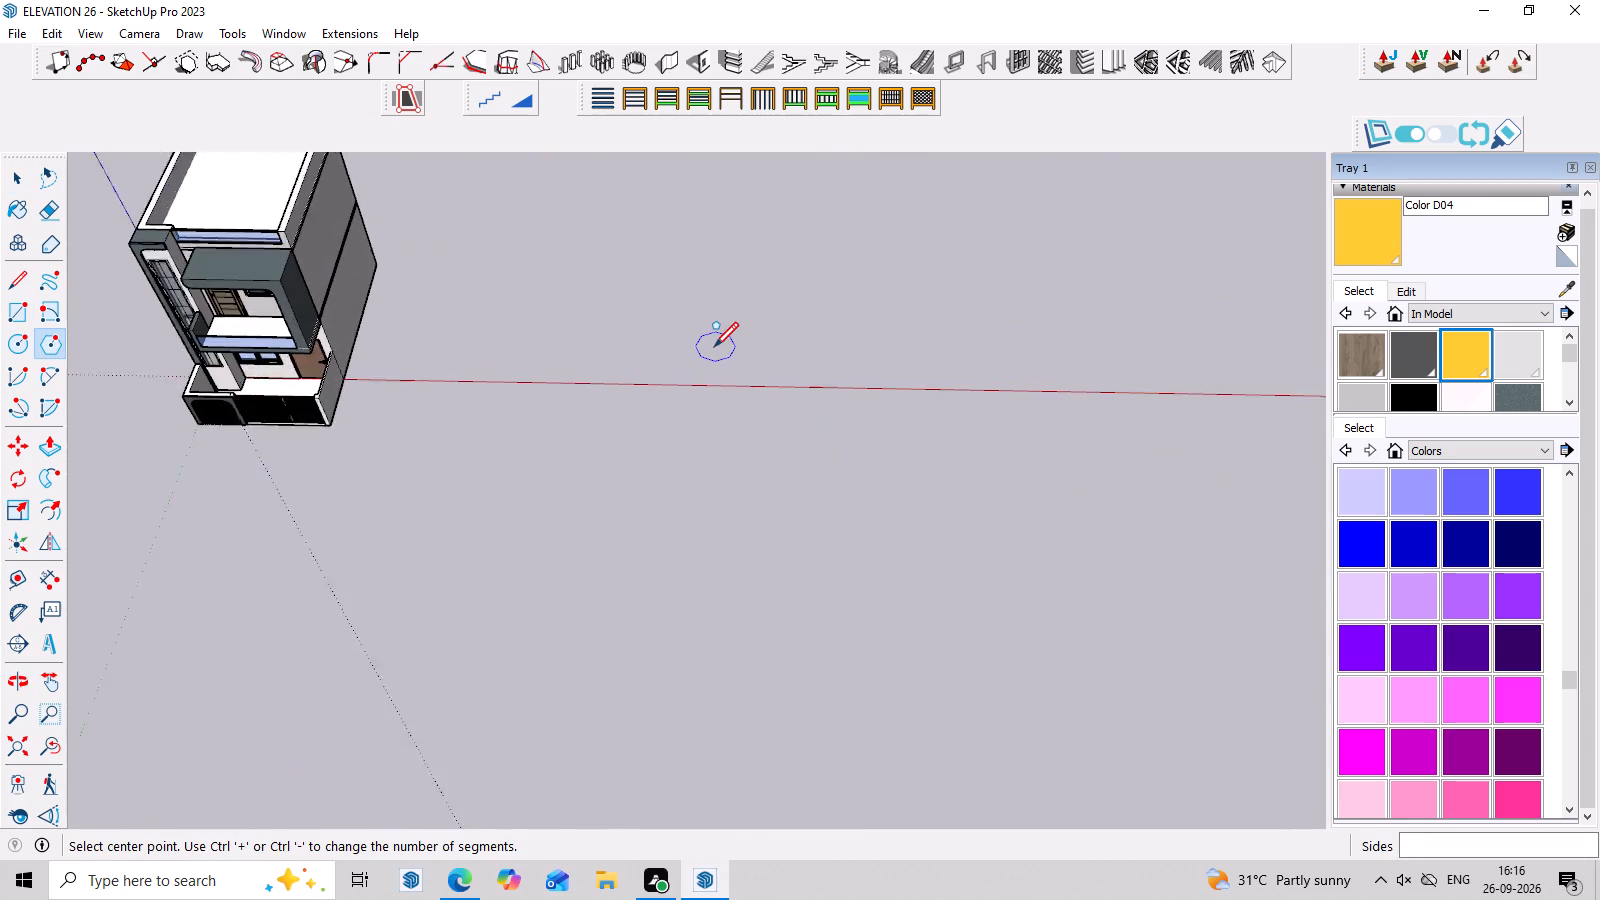
pyautogui.scroll(4, 714, 345)
pyautogui.moveTo(733, 366); pyautogui.dragTo(734, 406, button='middle')
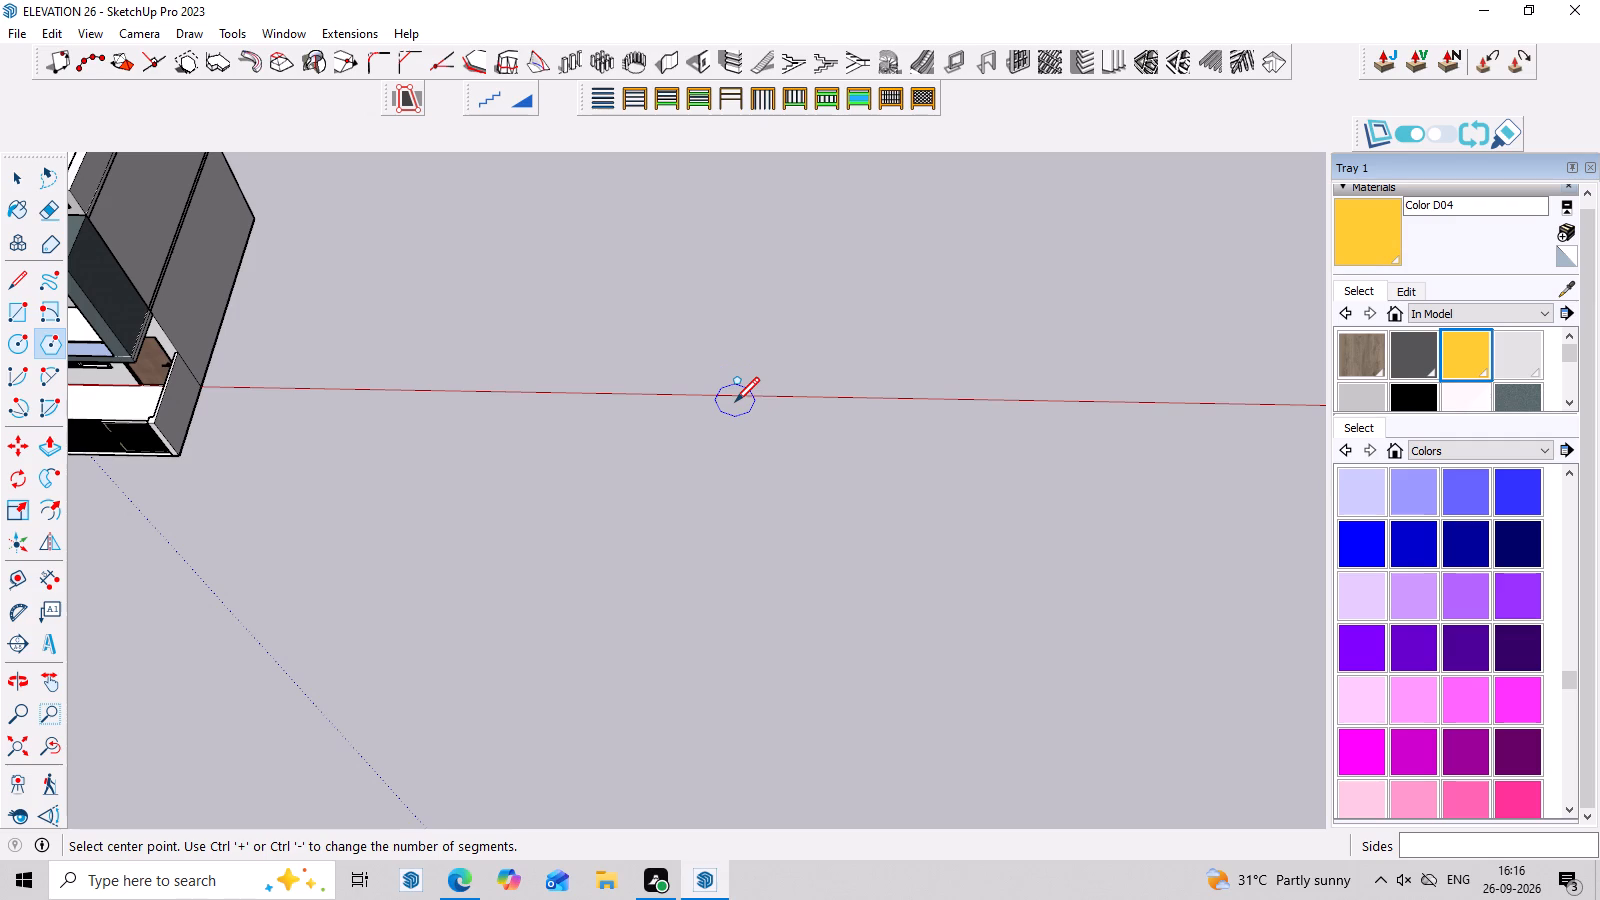
pyautogui.press('7')
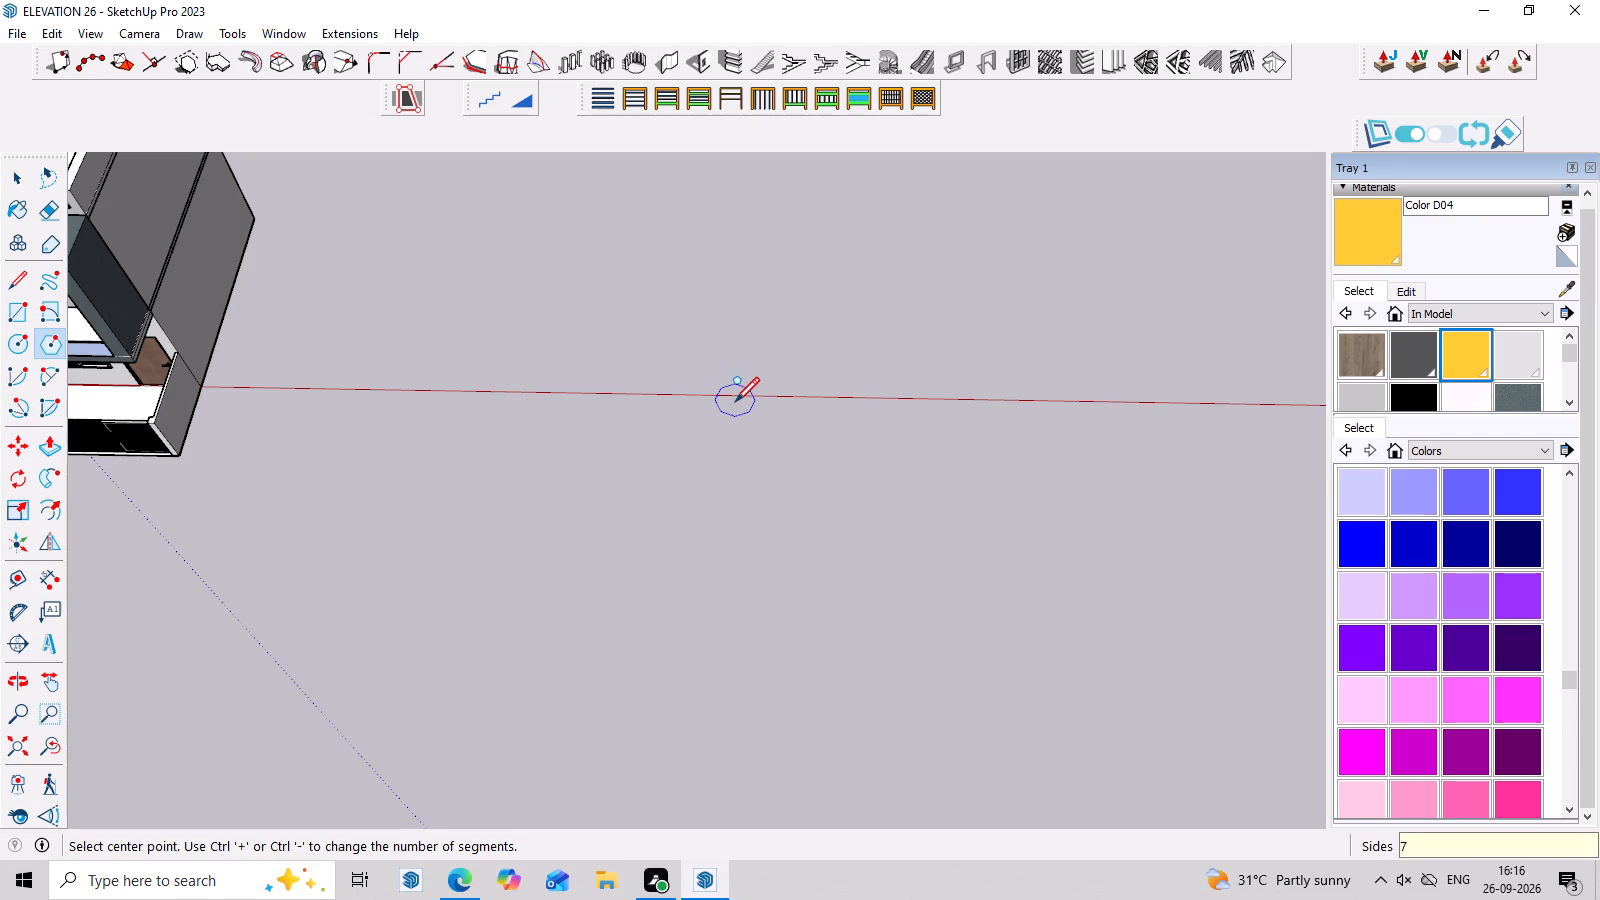
pyautogui.press('Return')
pyautogui.scroll(6, 735, 361)
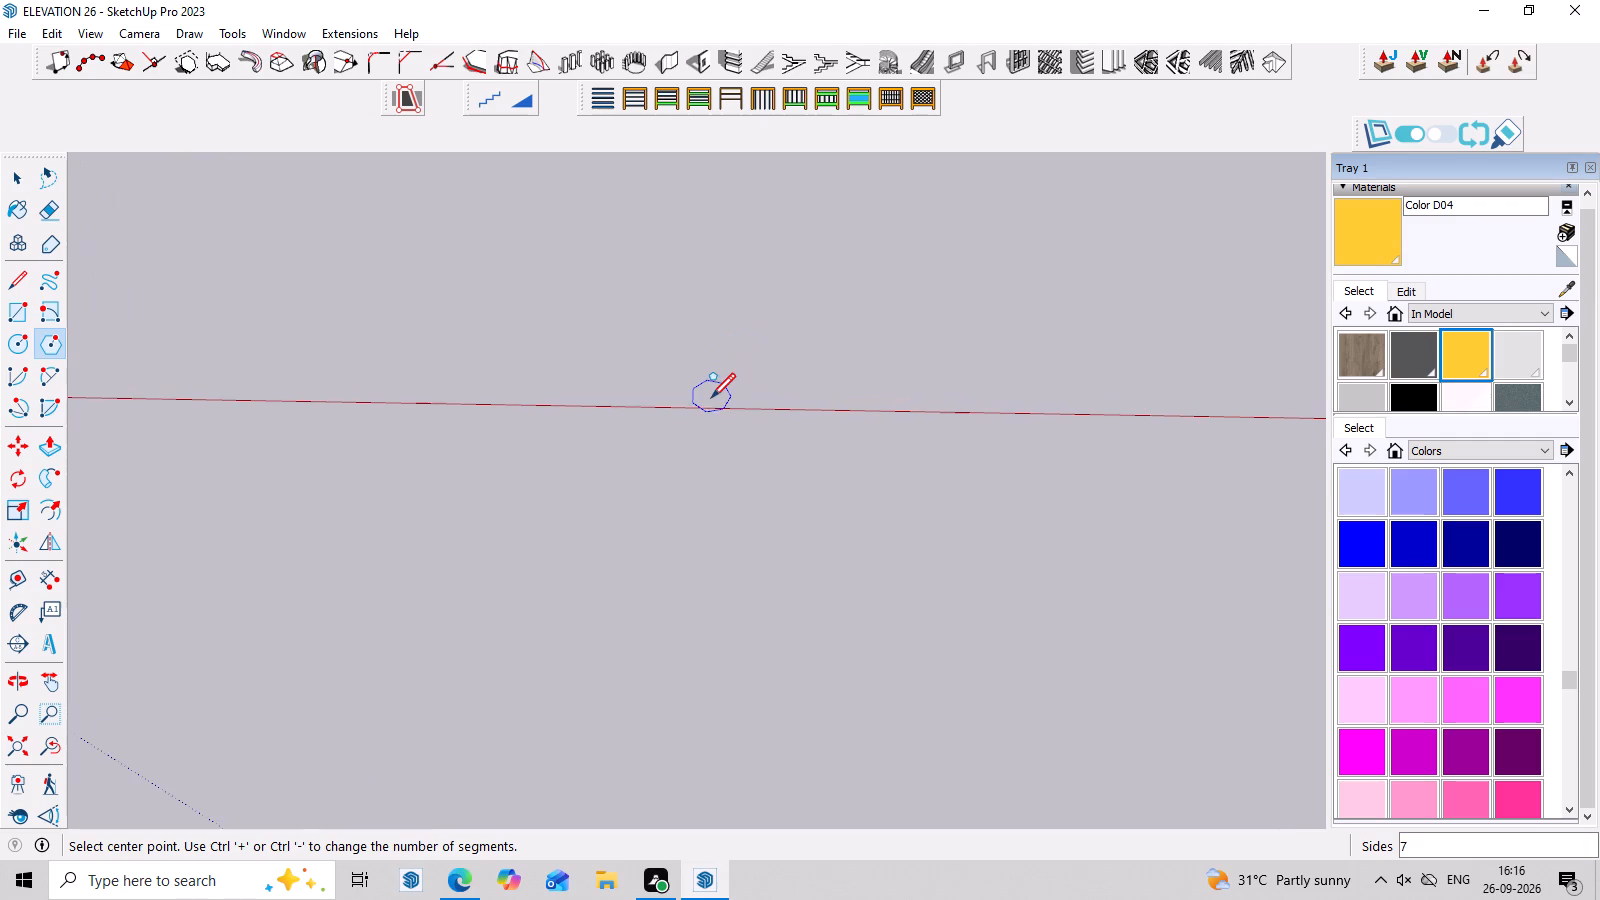
pyautogui.click(711, 404)
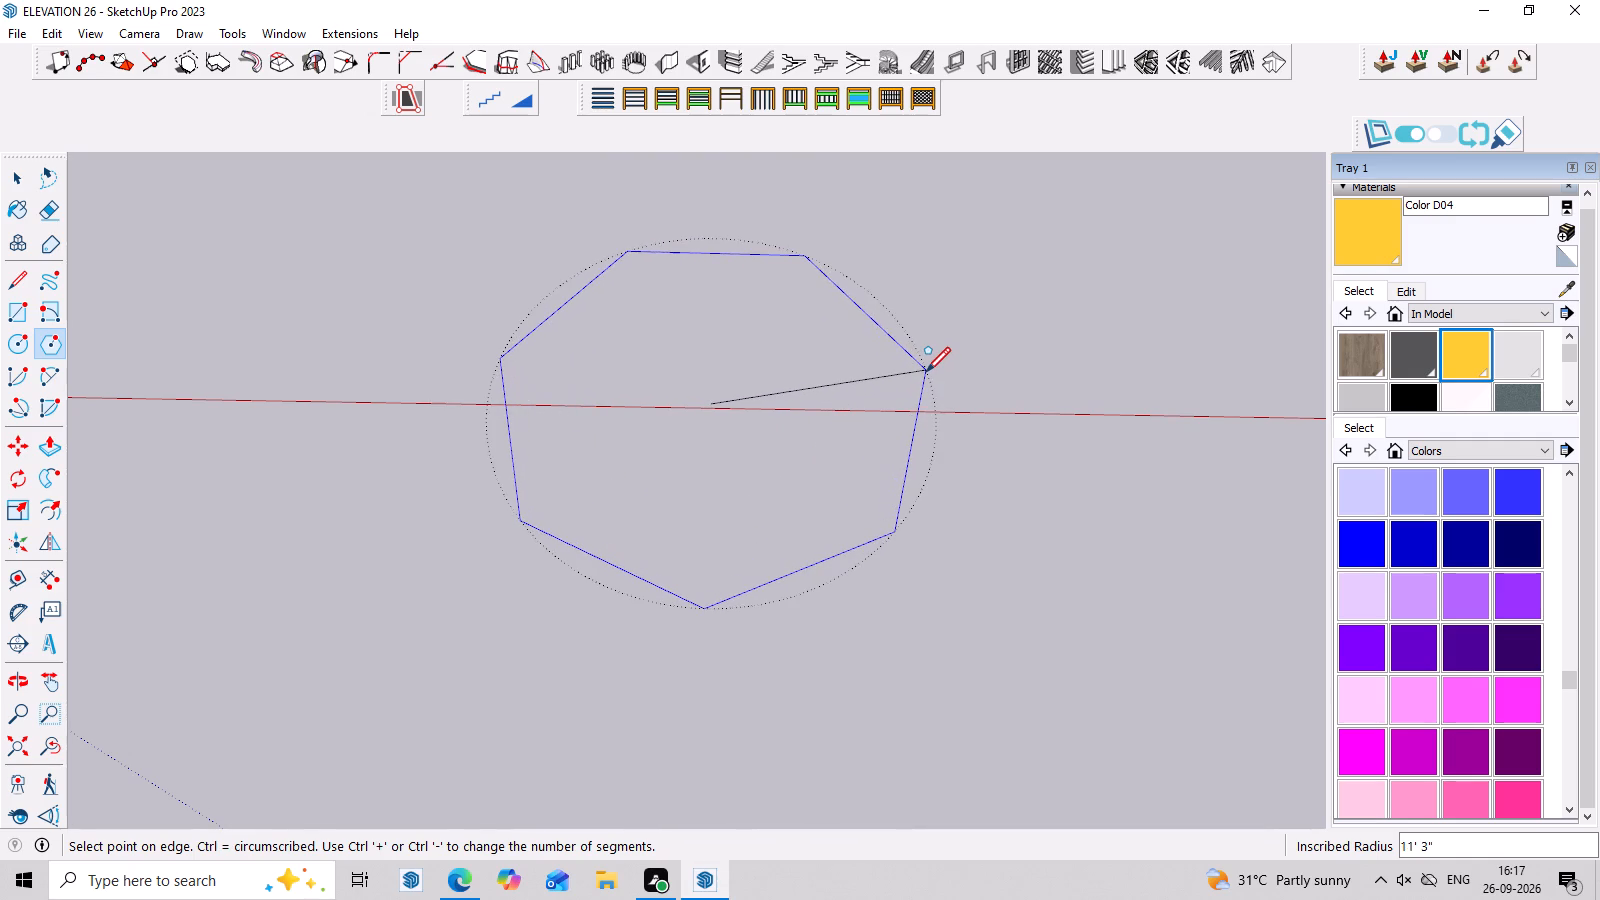
pyautogui.click(926, 370)
# Make the seven-sided polygon's face and edges into a group and open that group for editing.
pyautogui.press('space')
pyautogui.click(800, 365)
pyautogui.doubleClick(799, 359)
pyautogui.rightClick(799, 359)
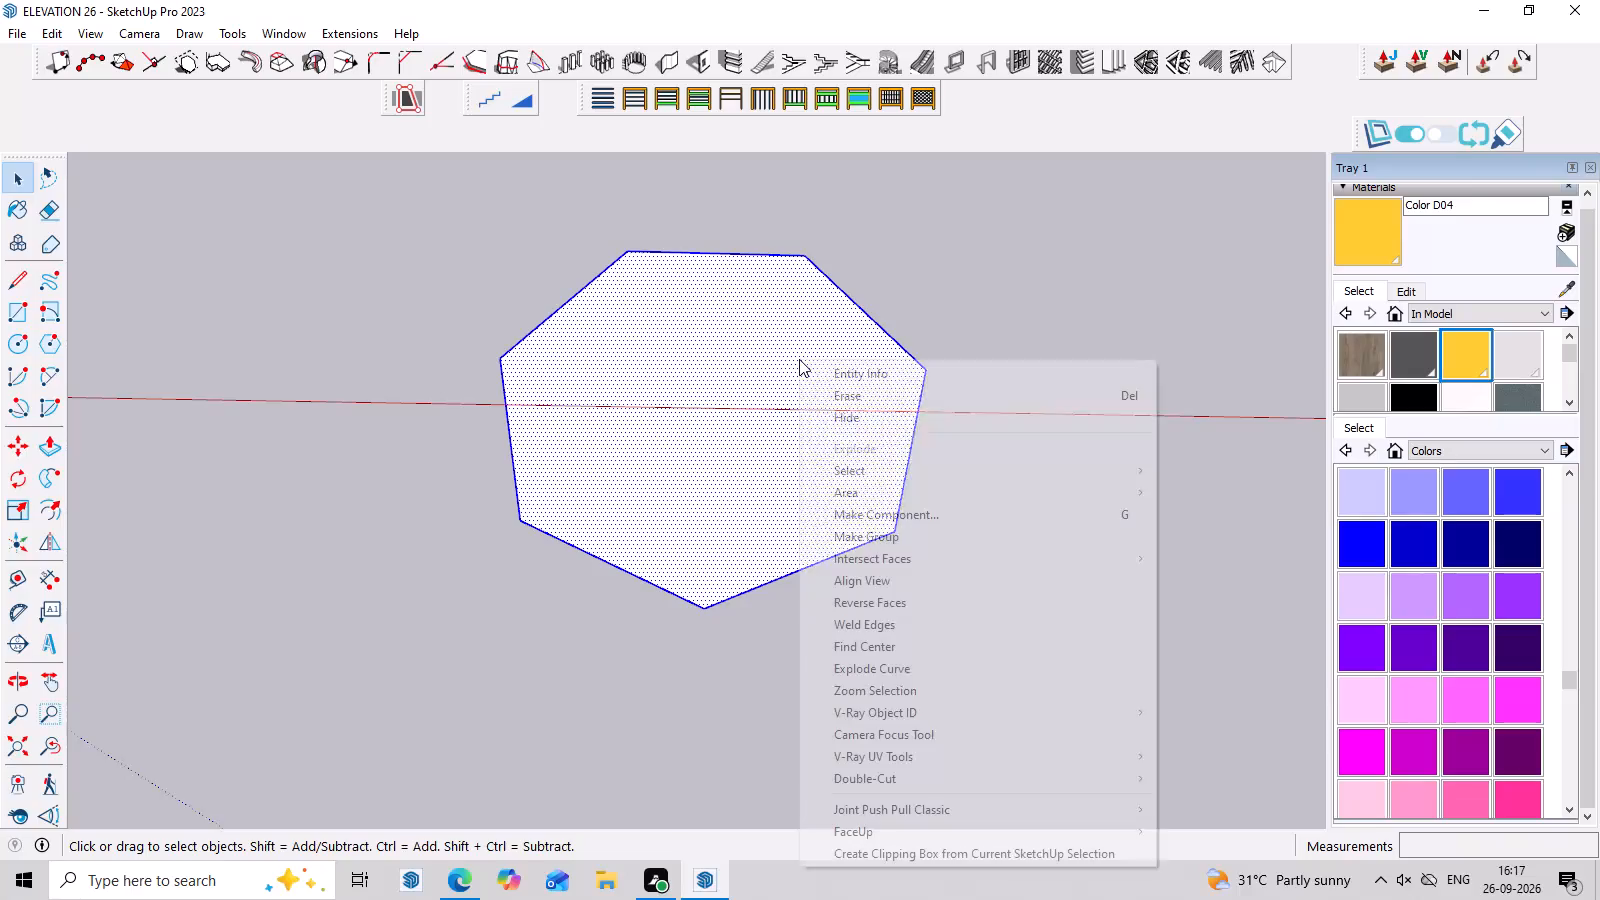
pyautogui.click(909, 532)
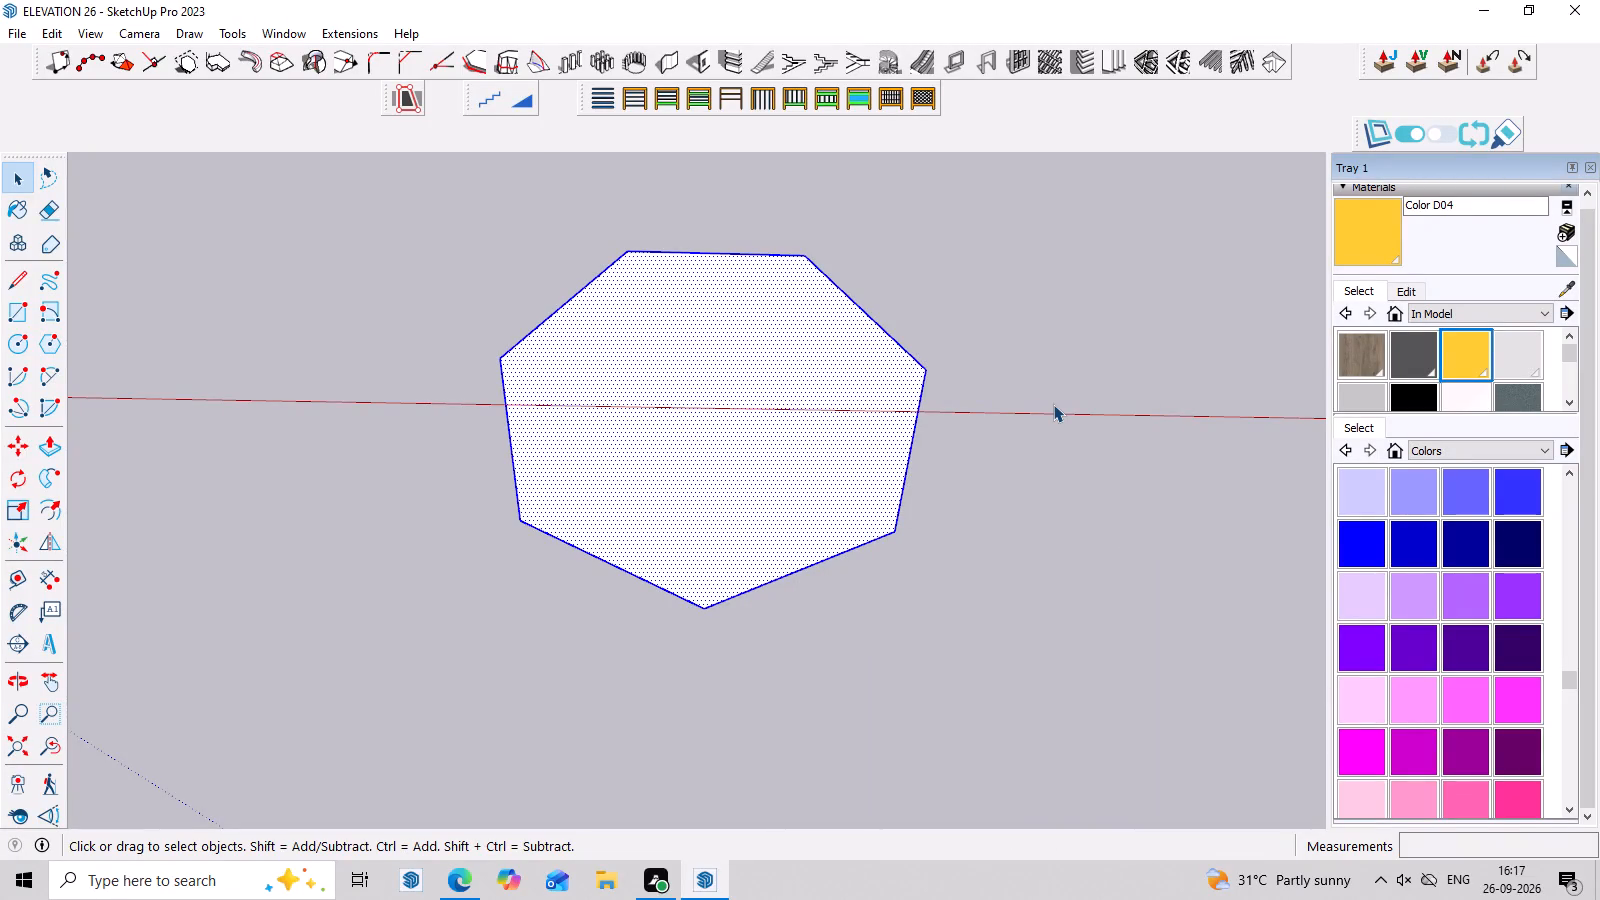
pyautogui.scroll(1, 1053, 404)
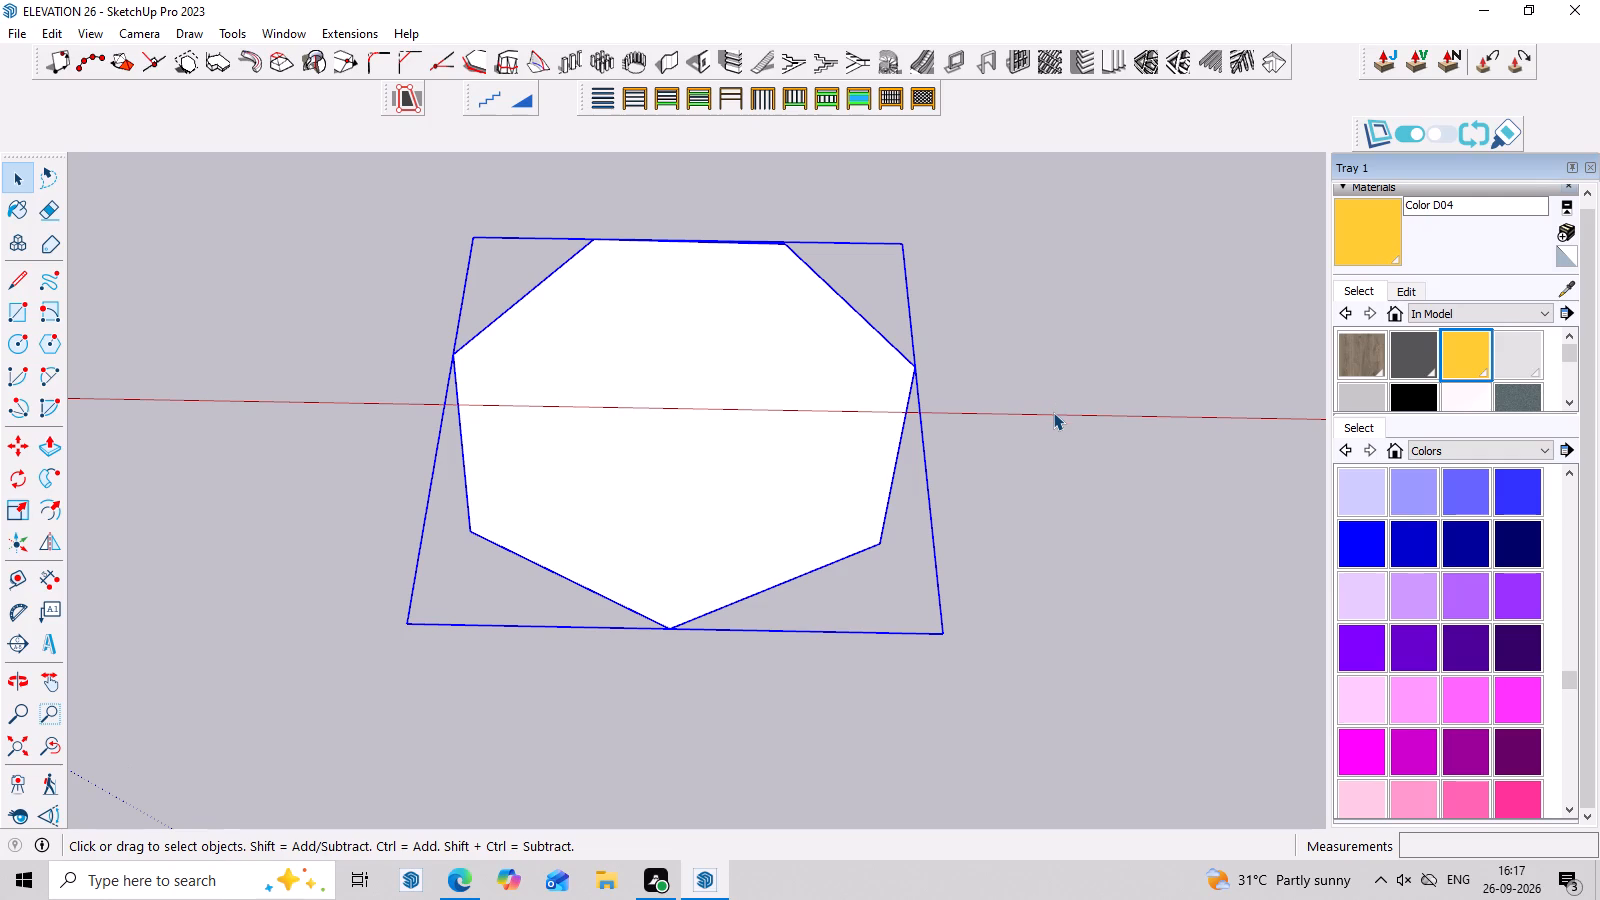
pyautogui.scroll(2, 1052, 417)
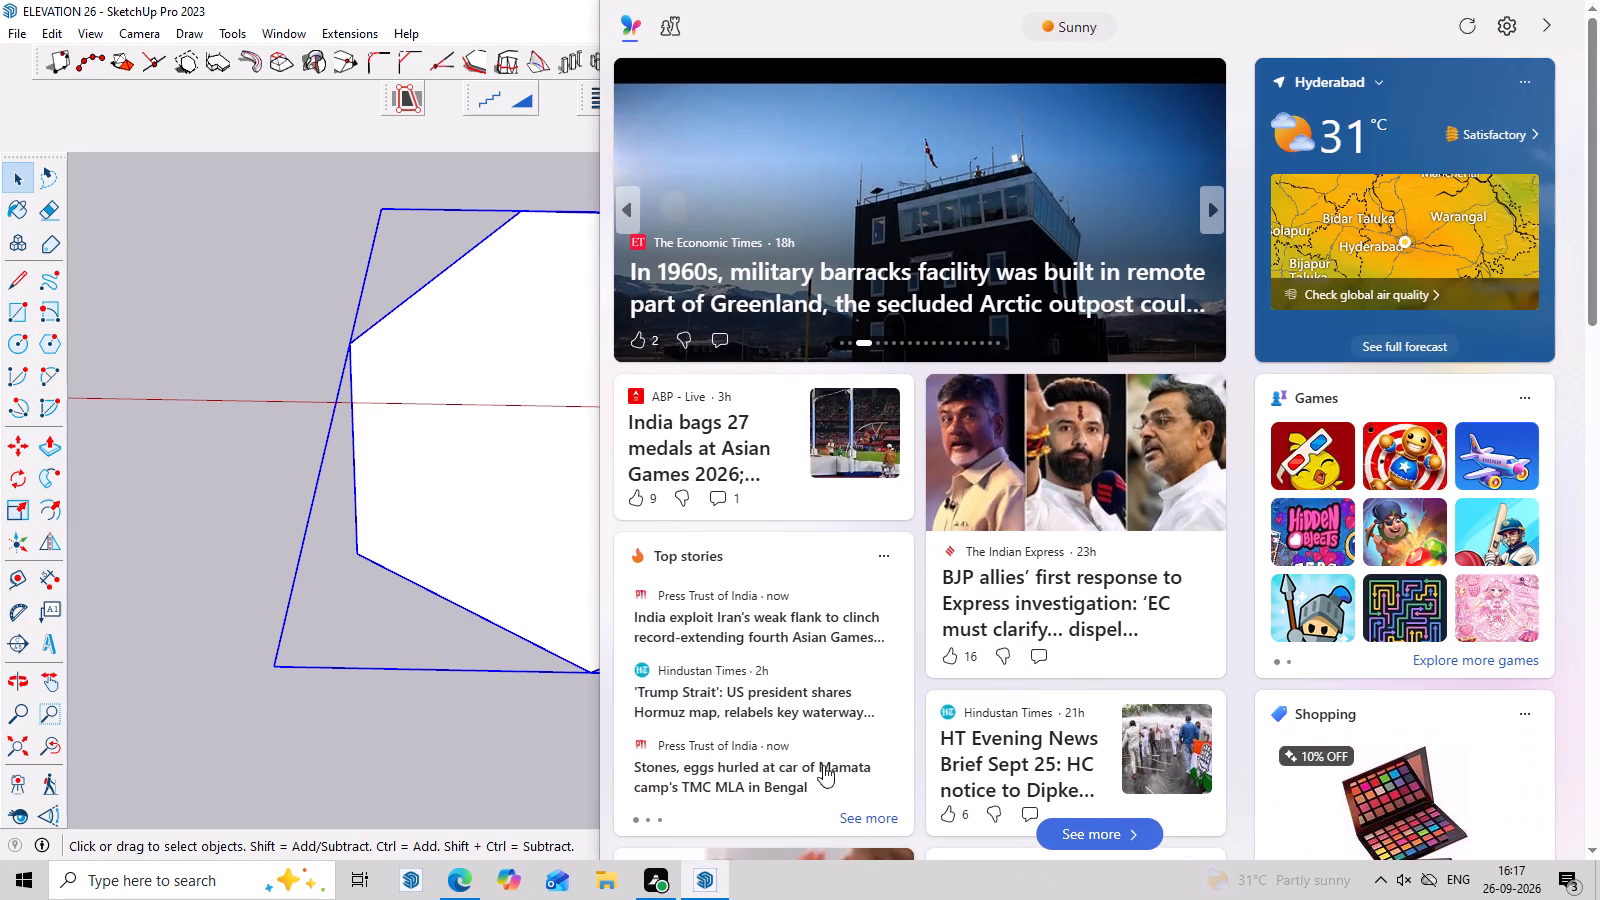
pyautogui.click(506, 416)
pyautogui.scroll(-3, 550, 484)
pyautogui.moveTo(751, 508); pyautogui.dragTo(762, 598, button='middle')
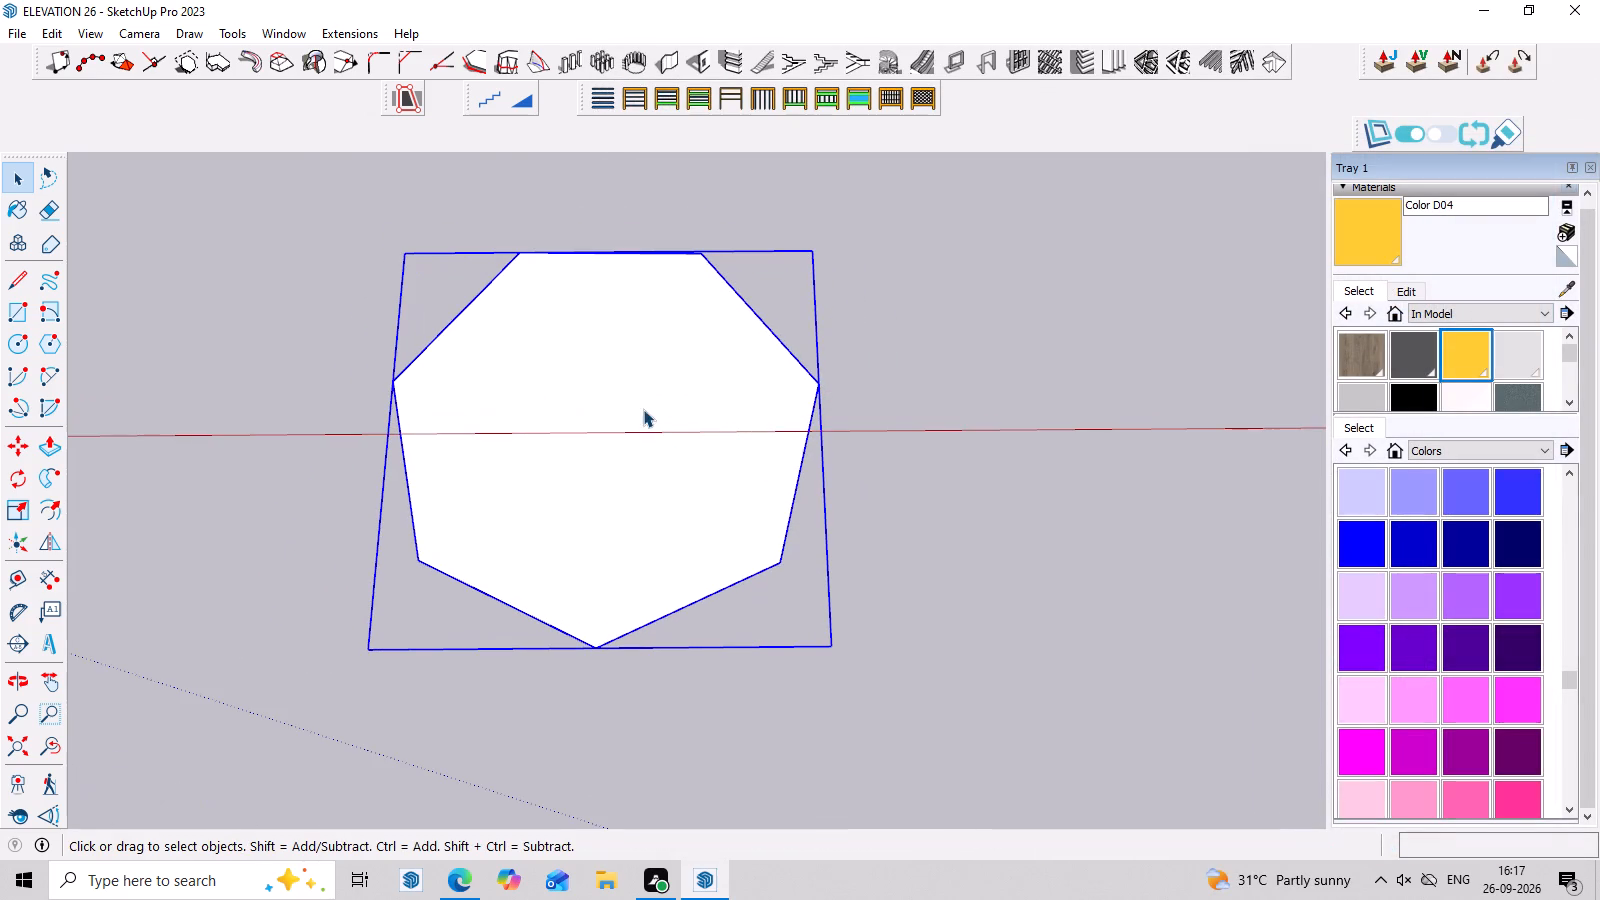
pyautogui.click(643, 409)
pyautogui.doubleClick(756, 473)
pyautogui.moveTo(740, 551); pyautogui.dragTo(728, 466, button='middle')
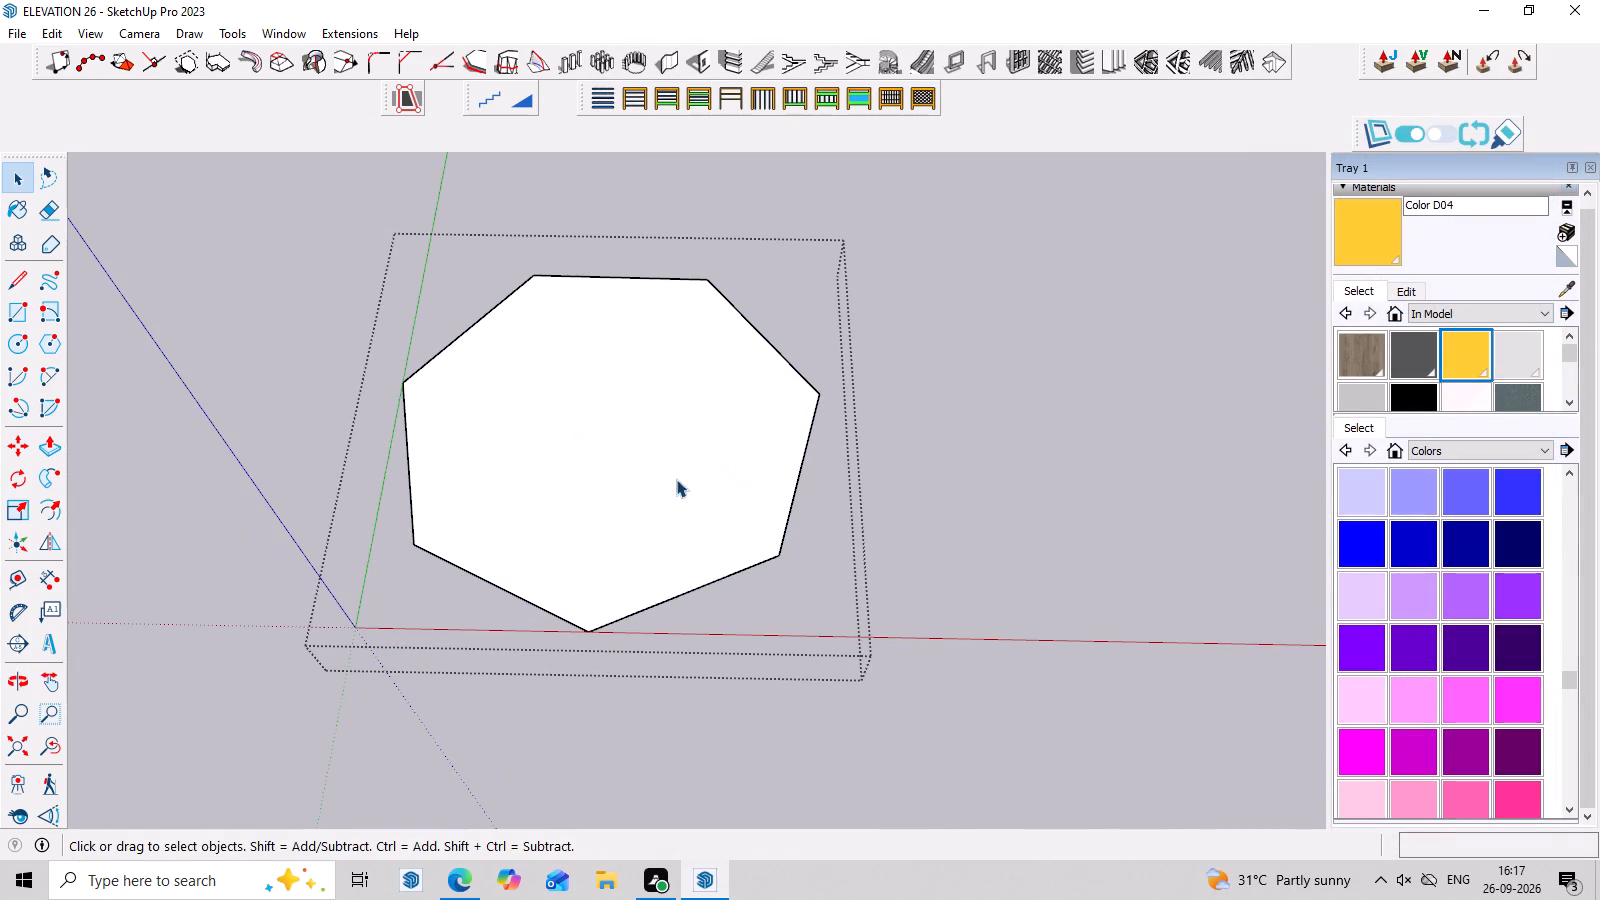
# Draw an upright rectangle about 17' 8" wide and 12' 10" high between two corners of the seven-sided polygon.
pyautogui.press('r')
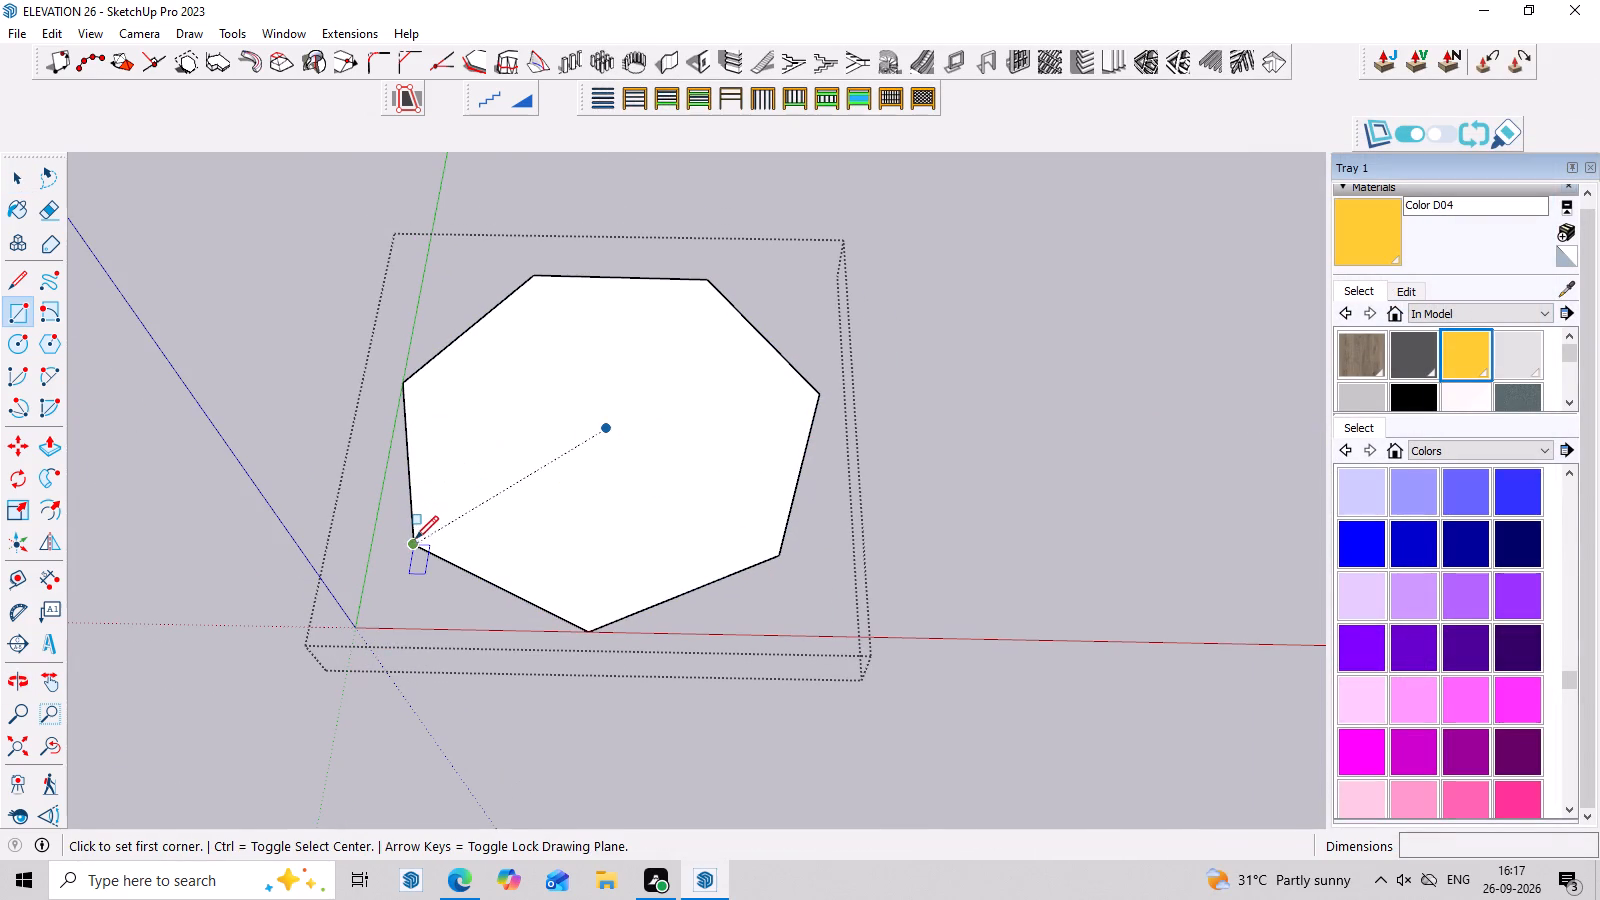
pyautogui.click(415, 542)
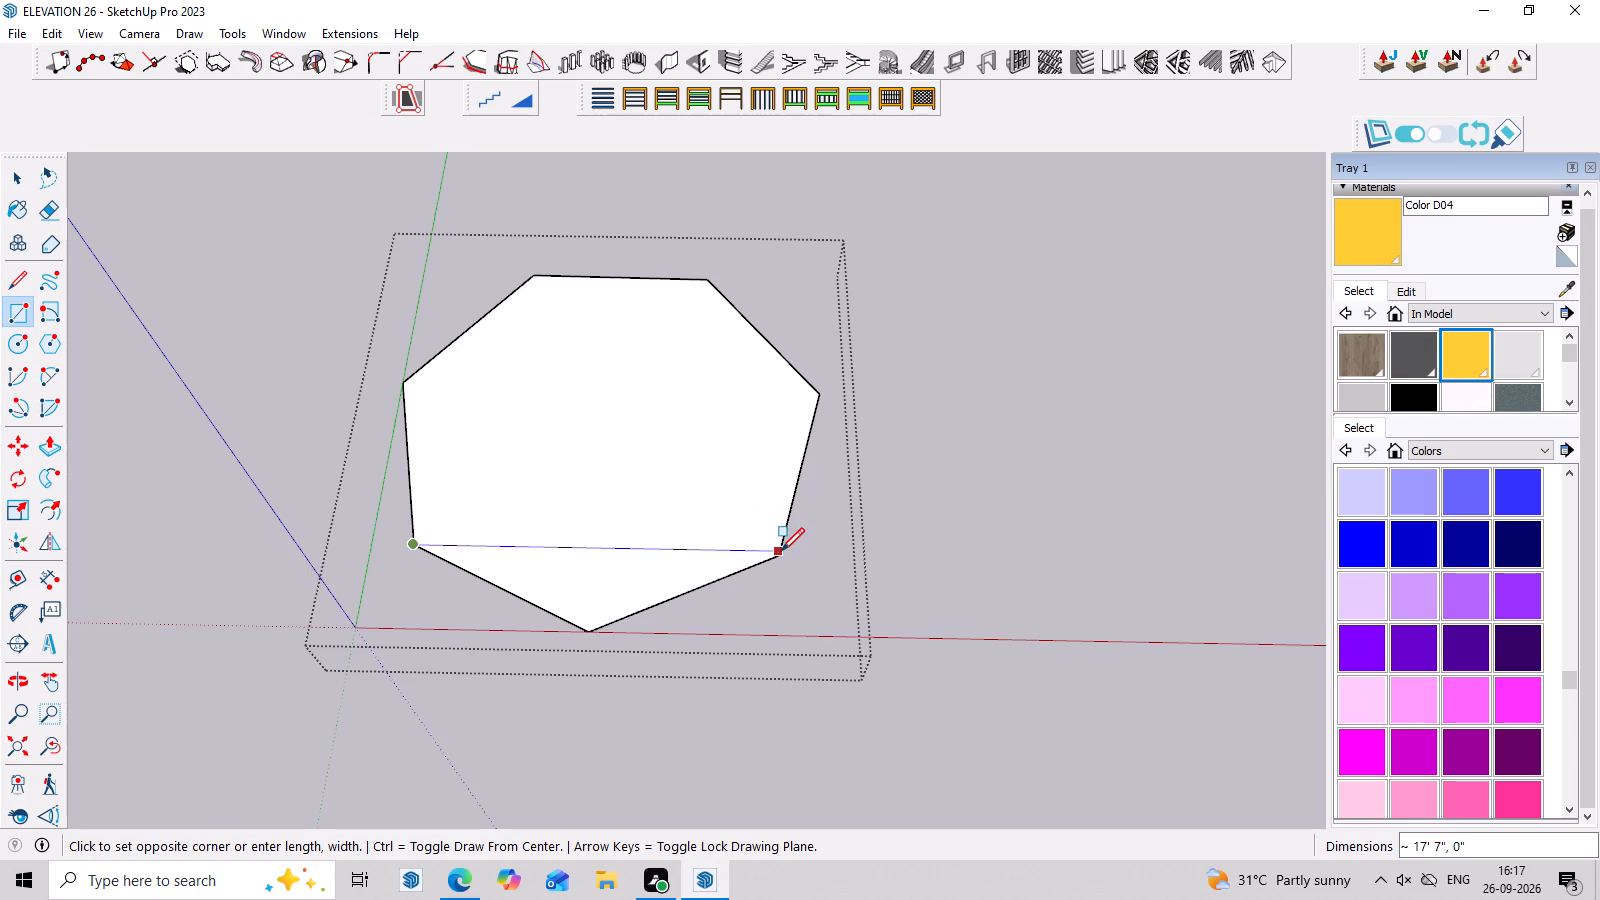
pyautogui.click(781, 553)
pyautogui.press('Down')
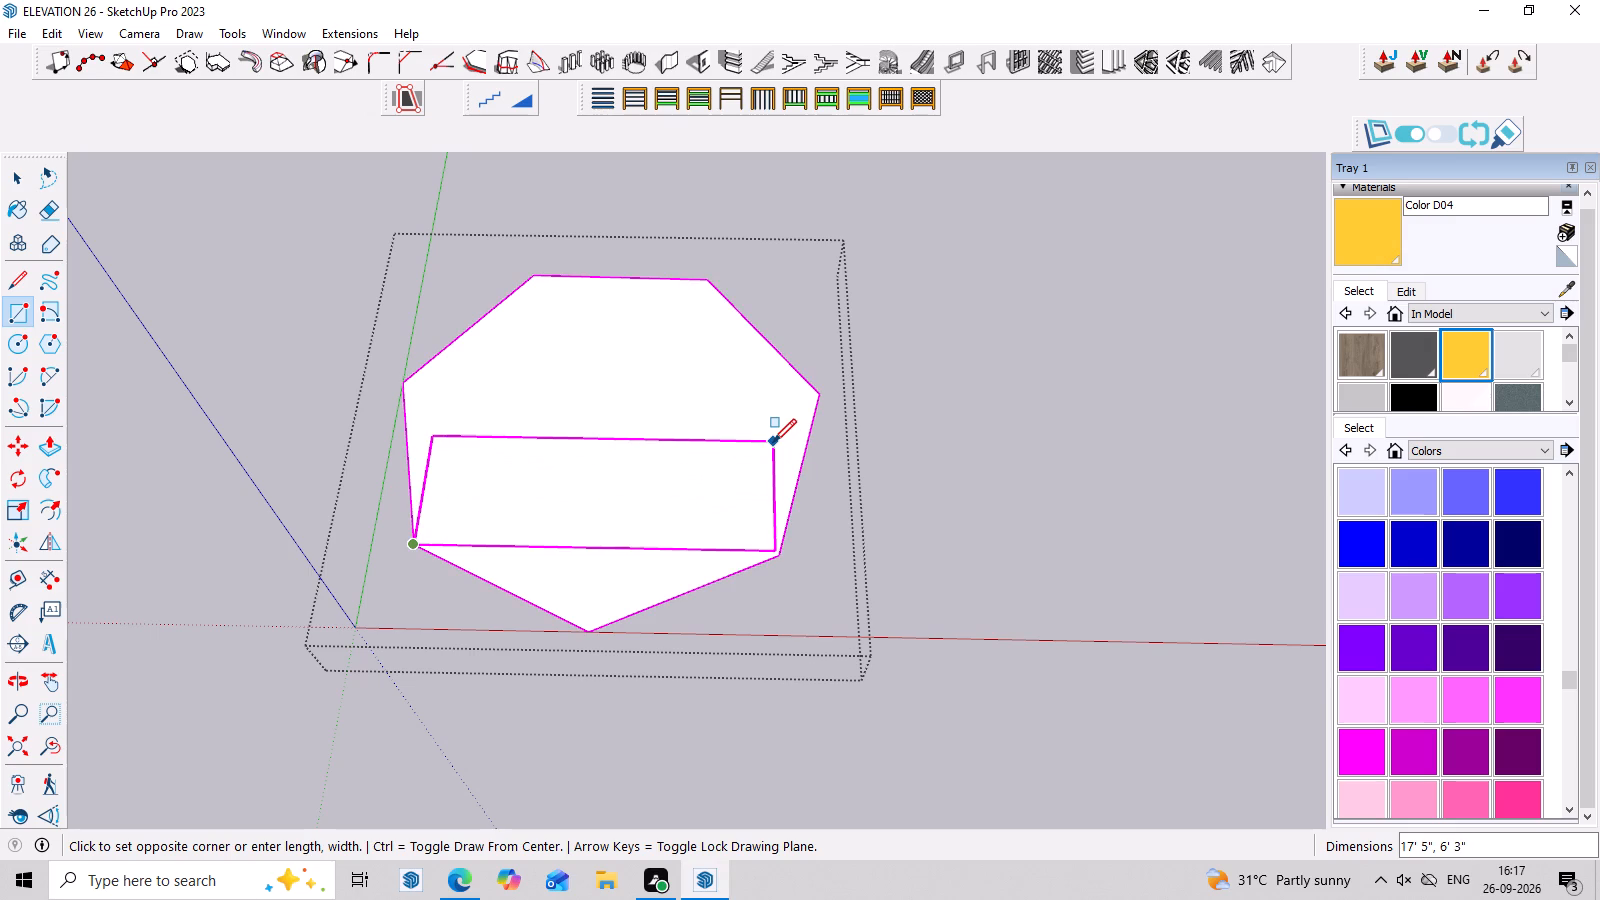
pyautogui.press('Left')
pyautogui.scroll(-2, 764, 457)
pyautogui.moveTo(767, 504); pyautogui.dragTo(775, 411, button='middle')
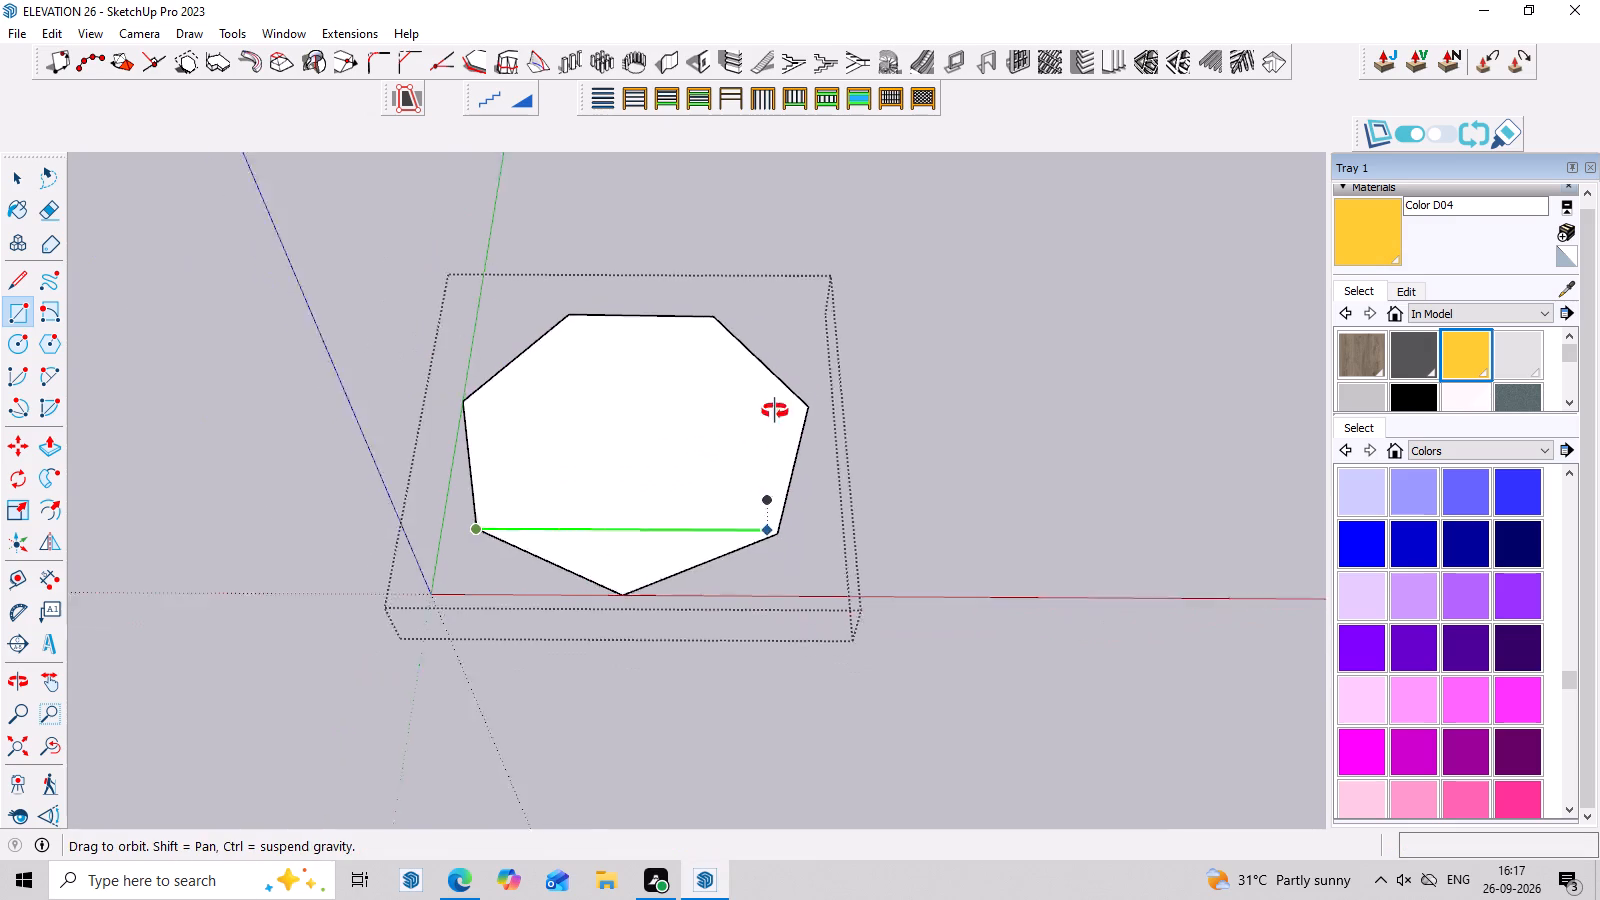
pyautogui.moveTo(775, 411); pyautogui.dragTo(774, 251, button='middle')
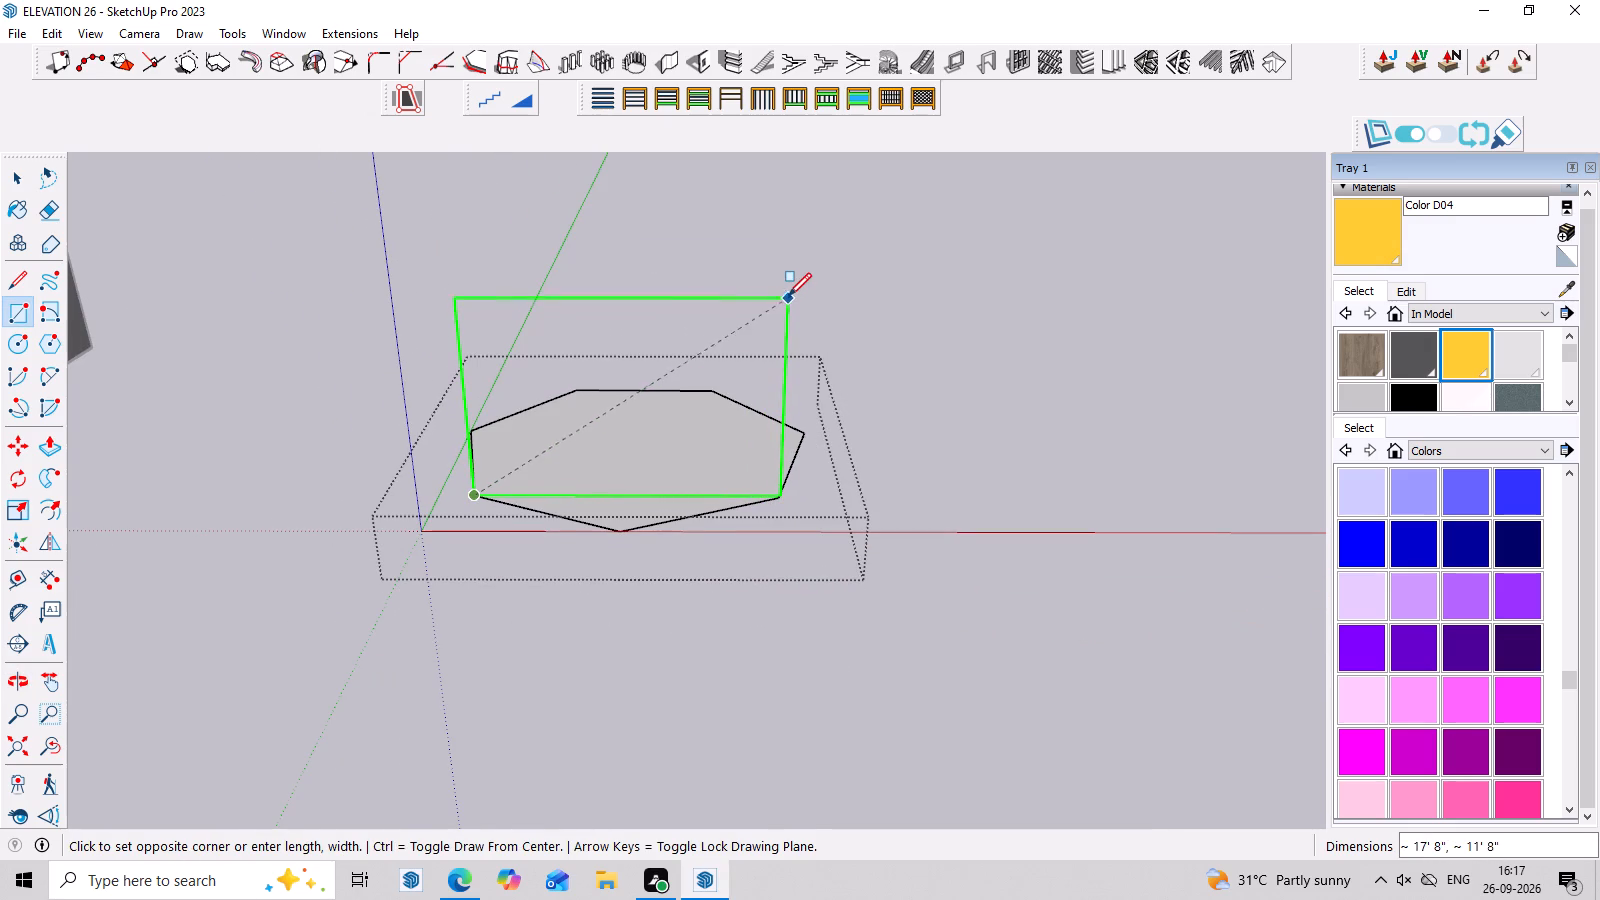
pyautogui.click(788, 278)
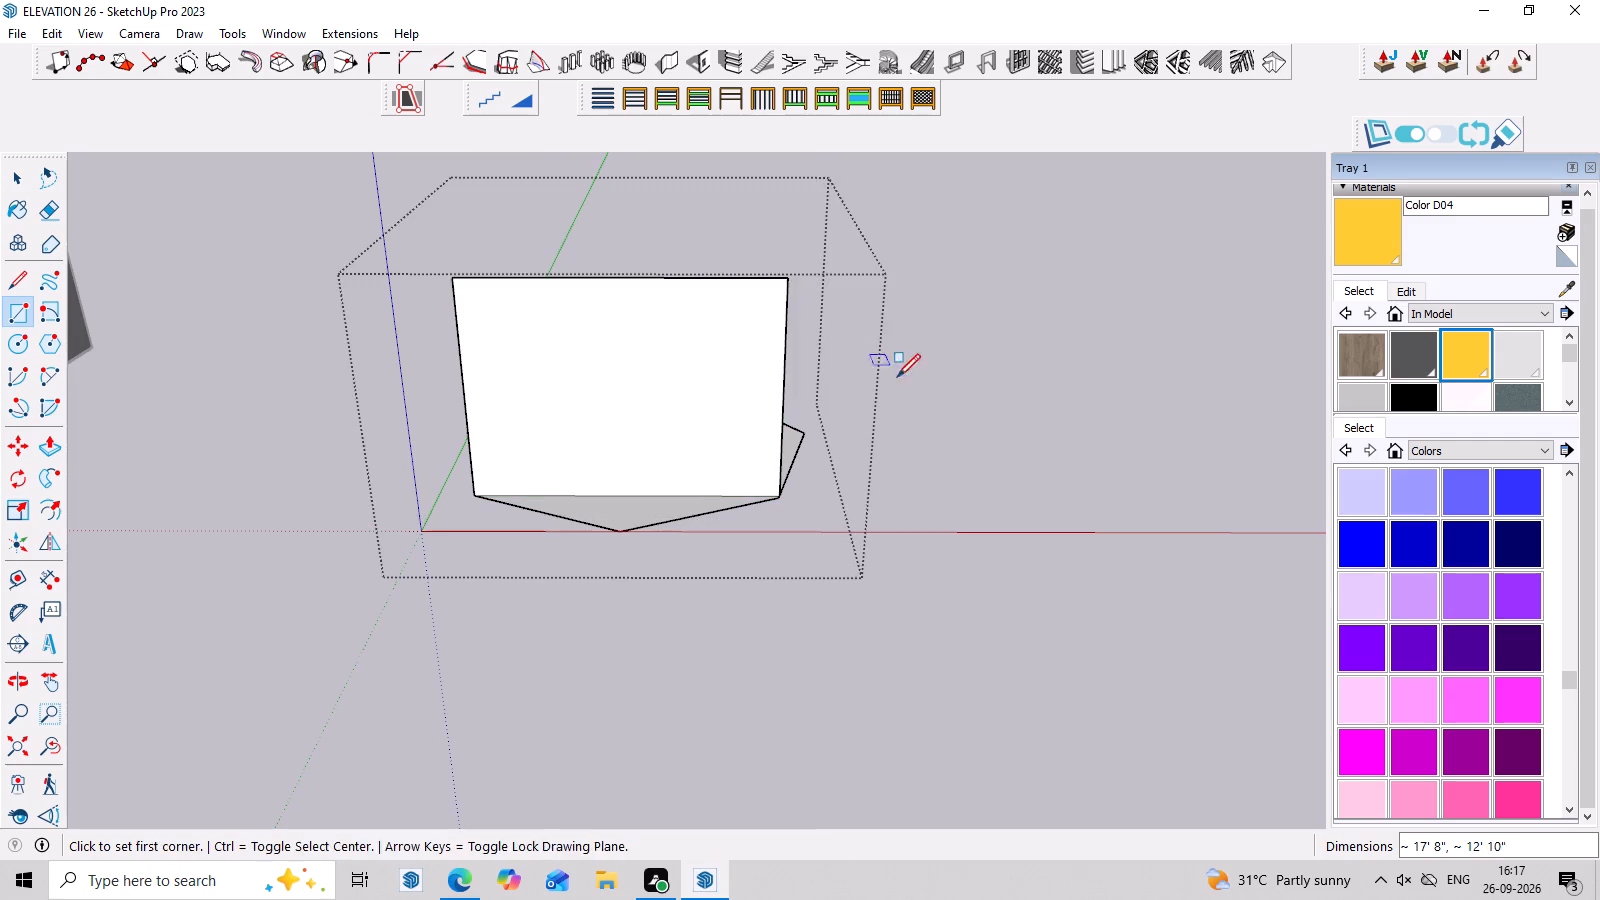
# Make the upright rectangle's face and edges into a group and open that group for editing.
pyautogui.moveTo(900, 378); pyautogui.dragTo(703, 489, button='middle')
pyautogui.press('space')
pyautogui.doubleClick(618, 449)
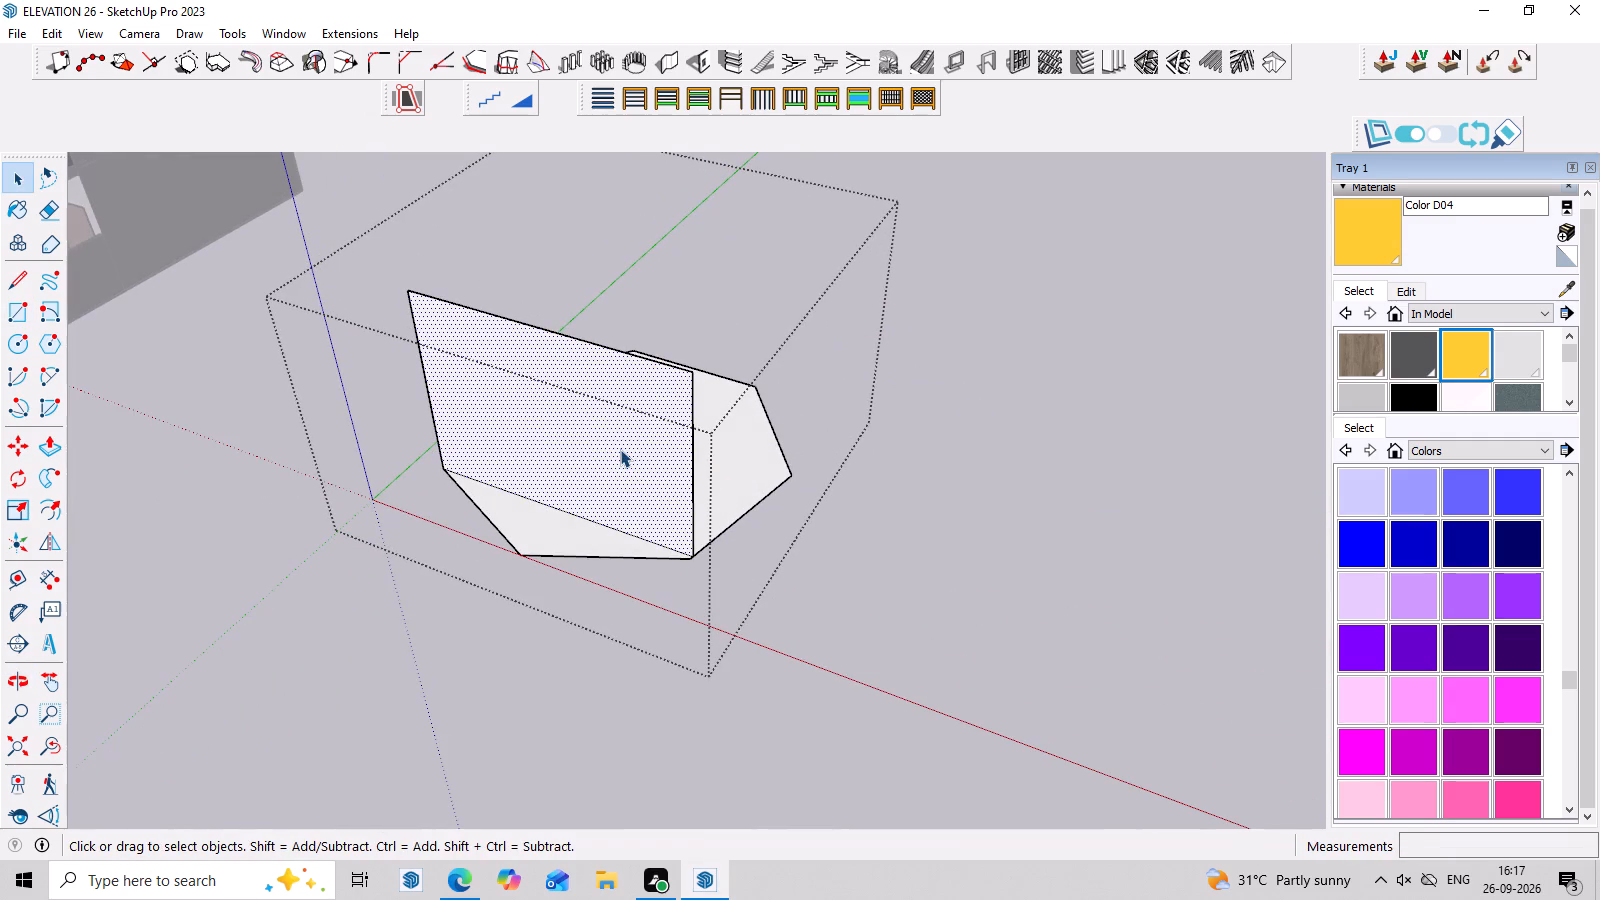
pyautogui.tripleClick(620, 449)
pyautogui.click(620, 449)
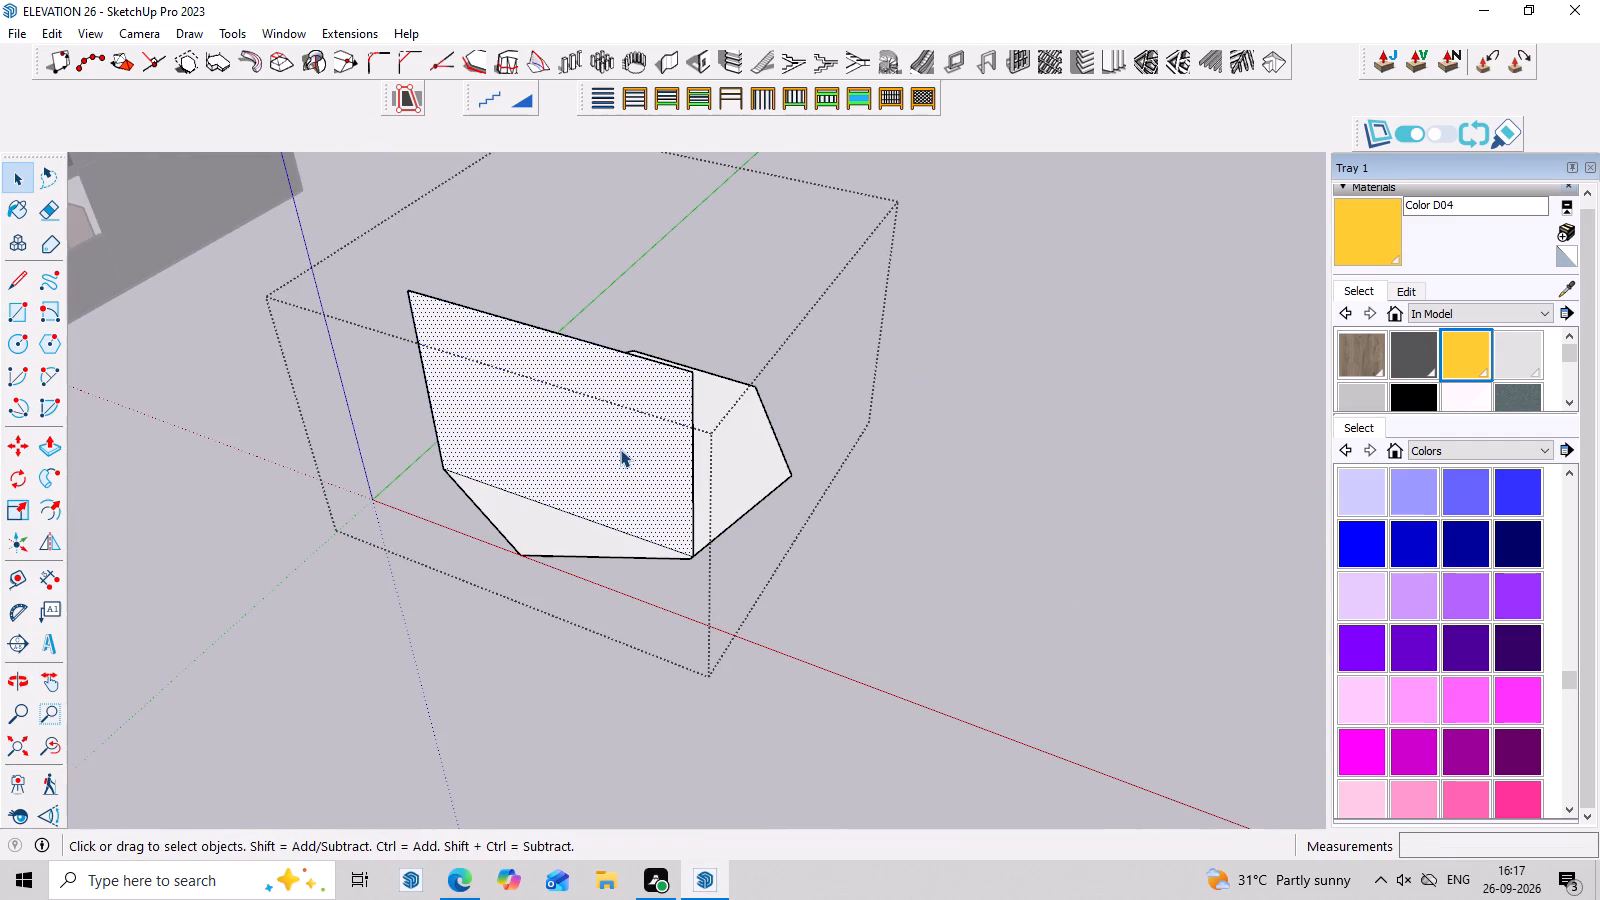
pyautogui.click(620, 449)
pyautogui.click(620, 449)
pyautogui.rightClick(620, 449)
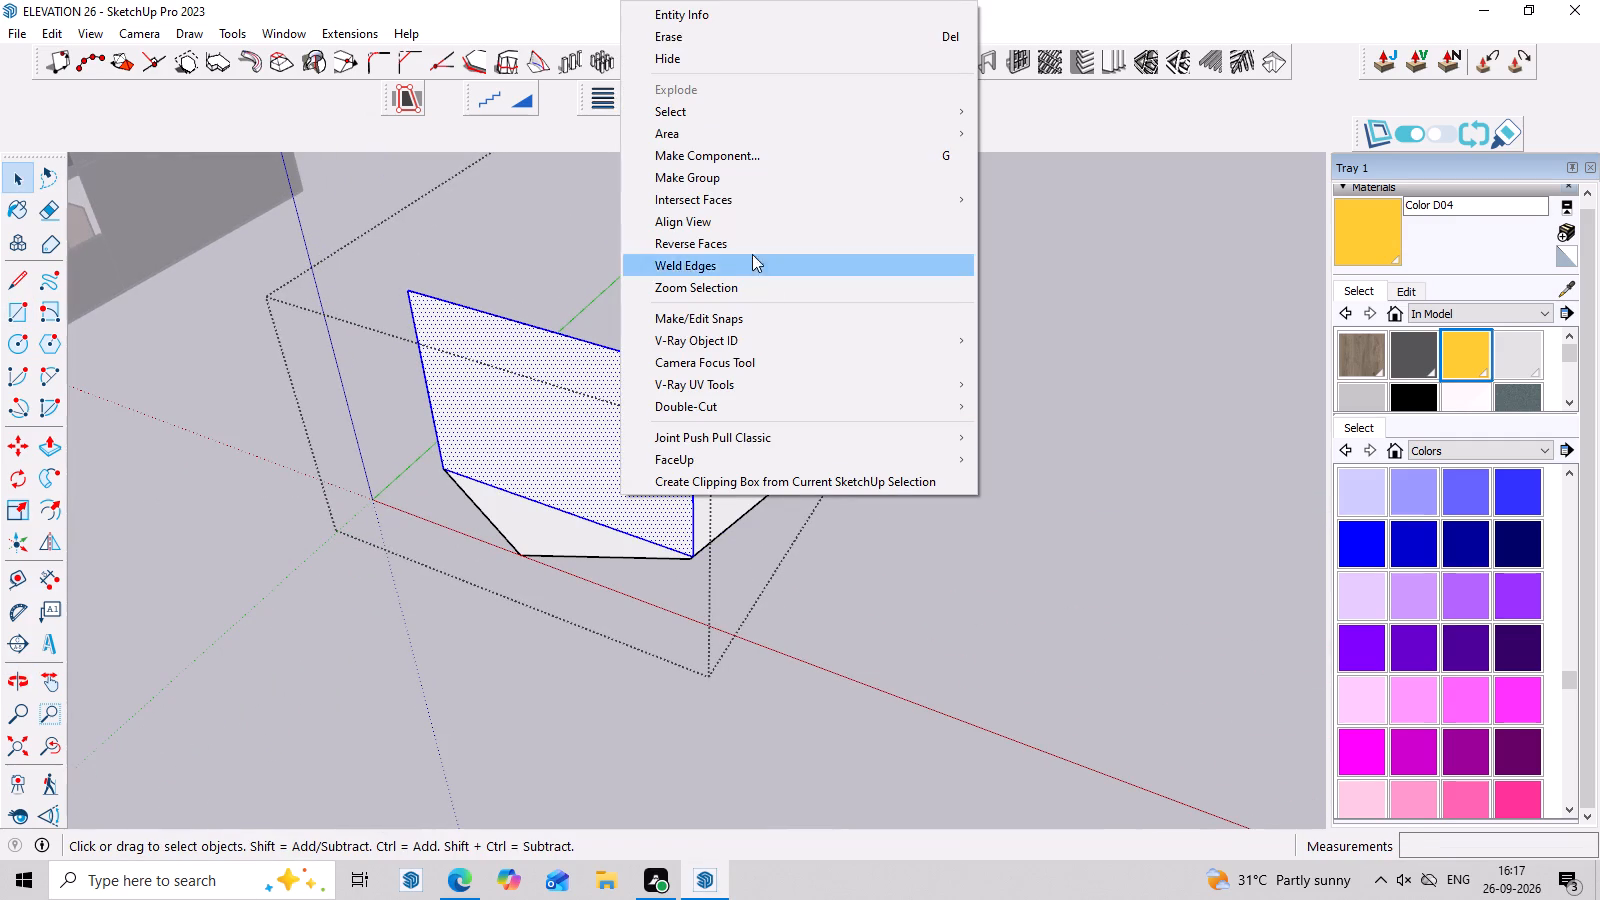
pyautogui.click(741, 186)
pyautogui.doubleClick(628, 391)
pyautogui.doubleClick(630, 392)
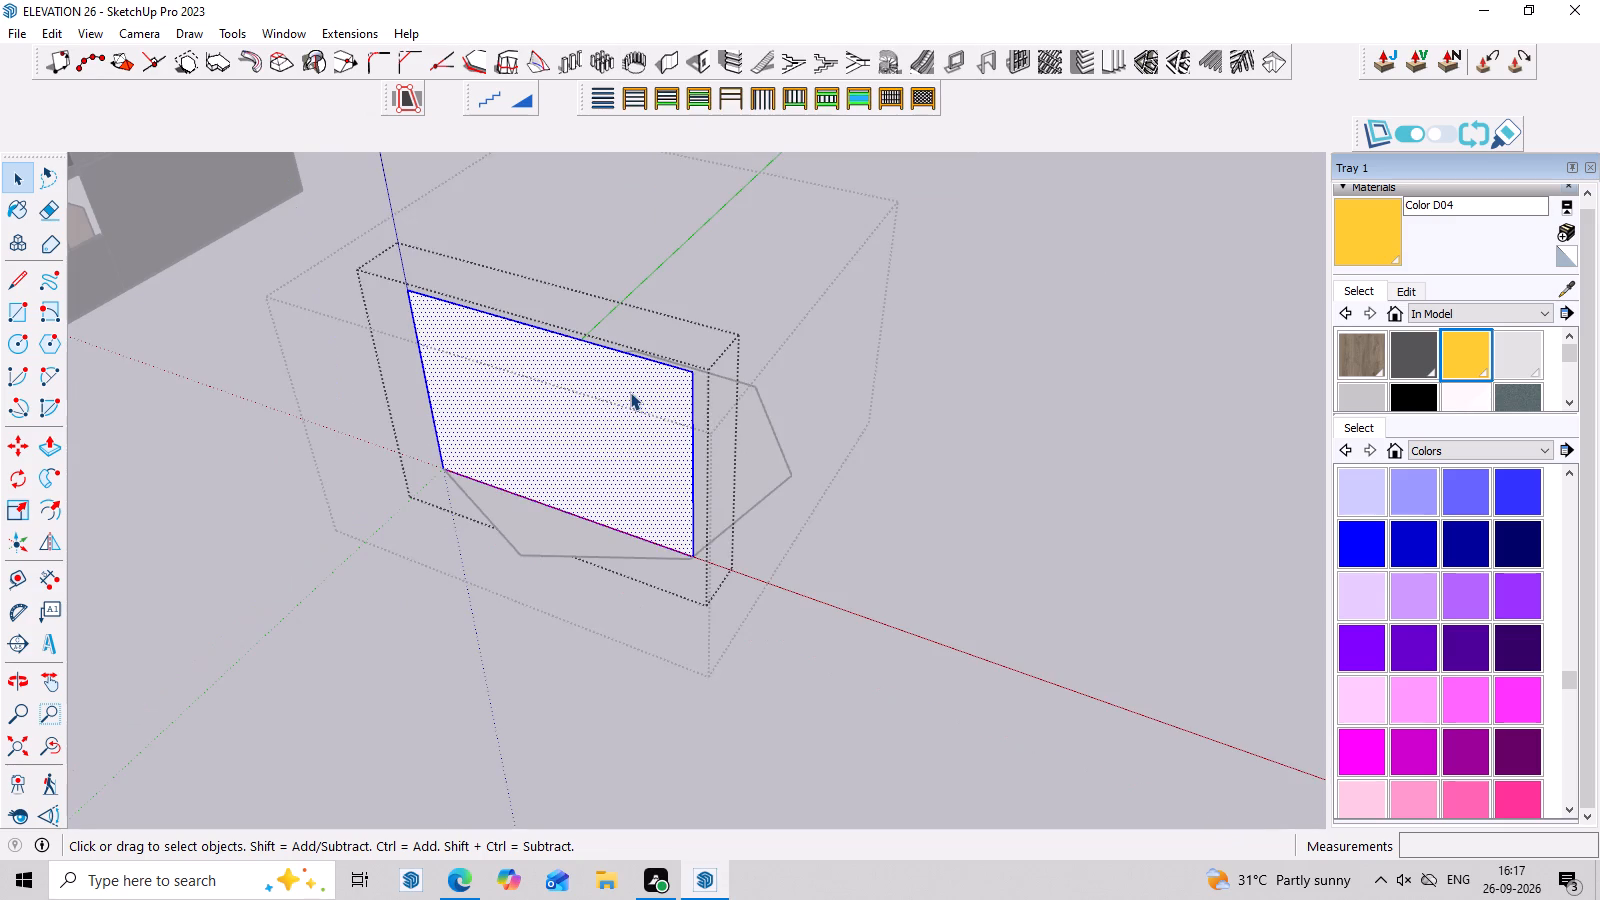
# Rotate a copy of the rectangle about its shared polygon corner until its base points to the polygon's next corner.
pyautogui.scroll(2, 631, 405)
pyautogui.press('q')
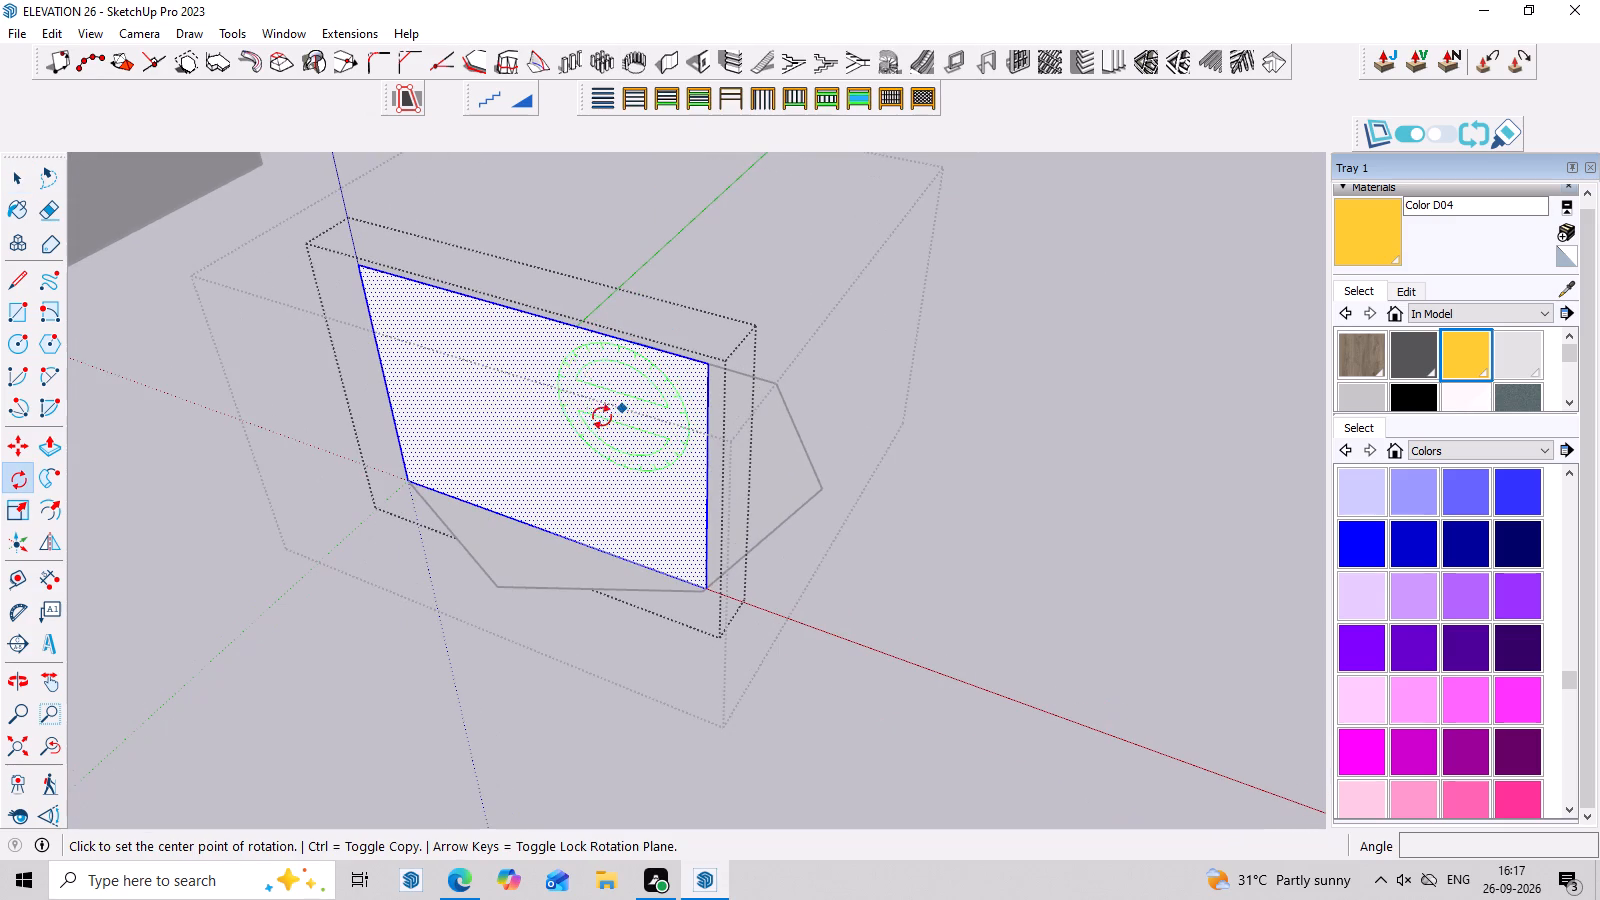
pyautogui.click(406, 478)
pyautogui.click(696, 586)
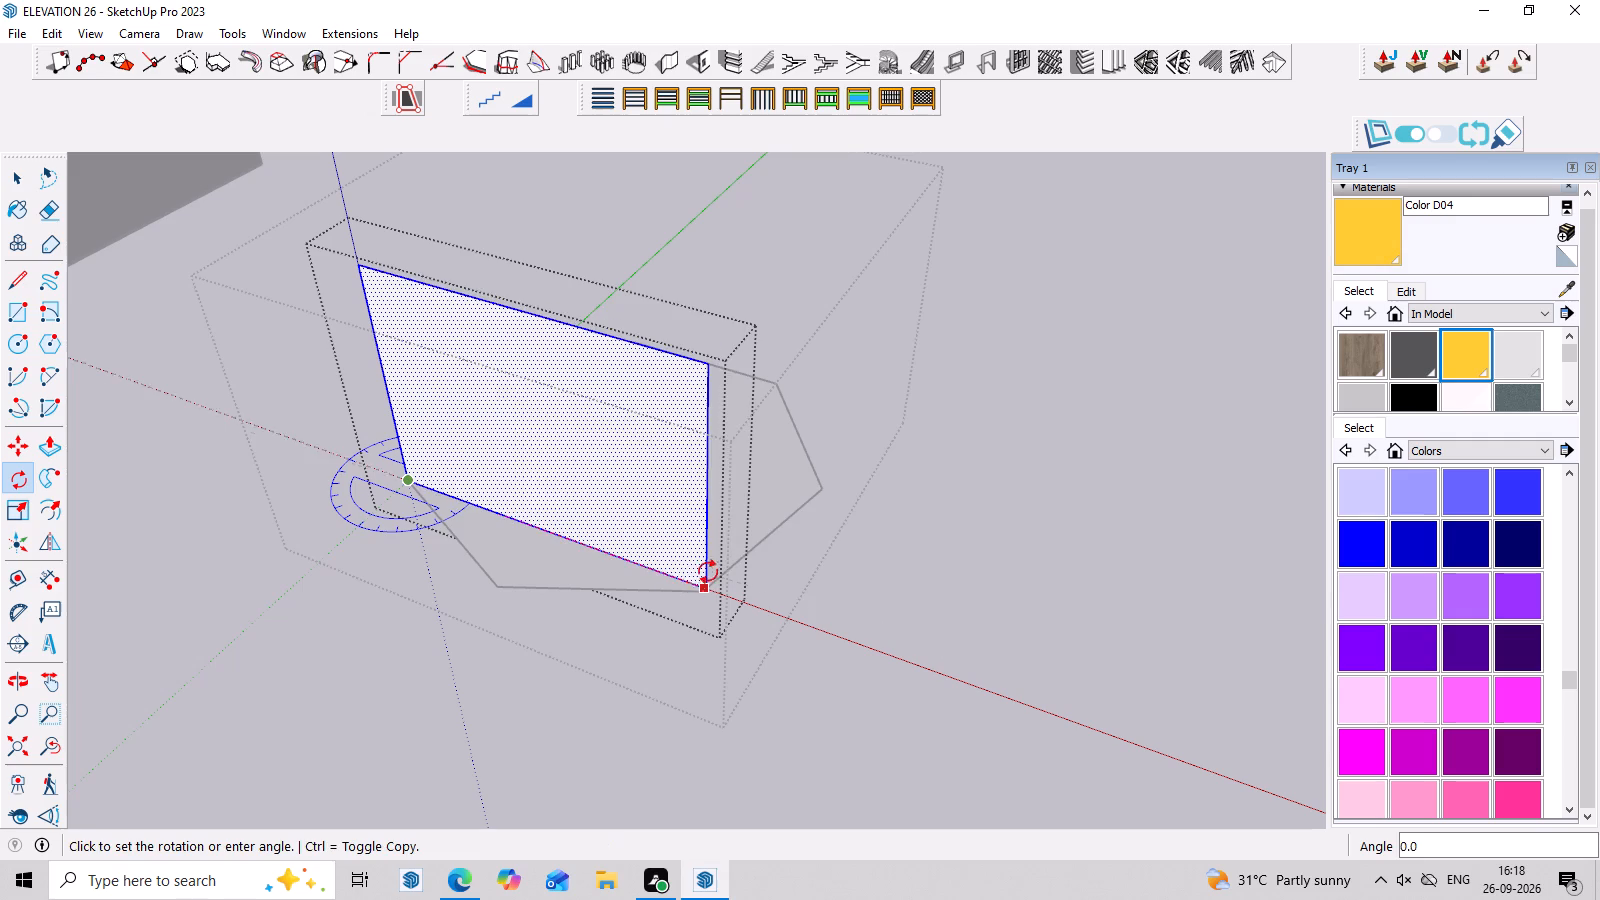
pyautogui.click(823, 489)
pyautogui.moveTo(849, 549); pyautogui.dragTo(555, 622, button='middle')
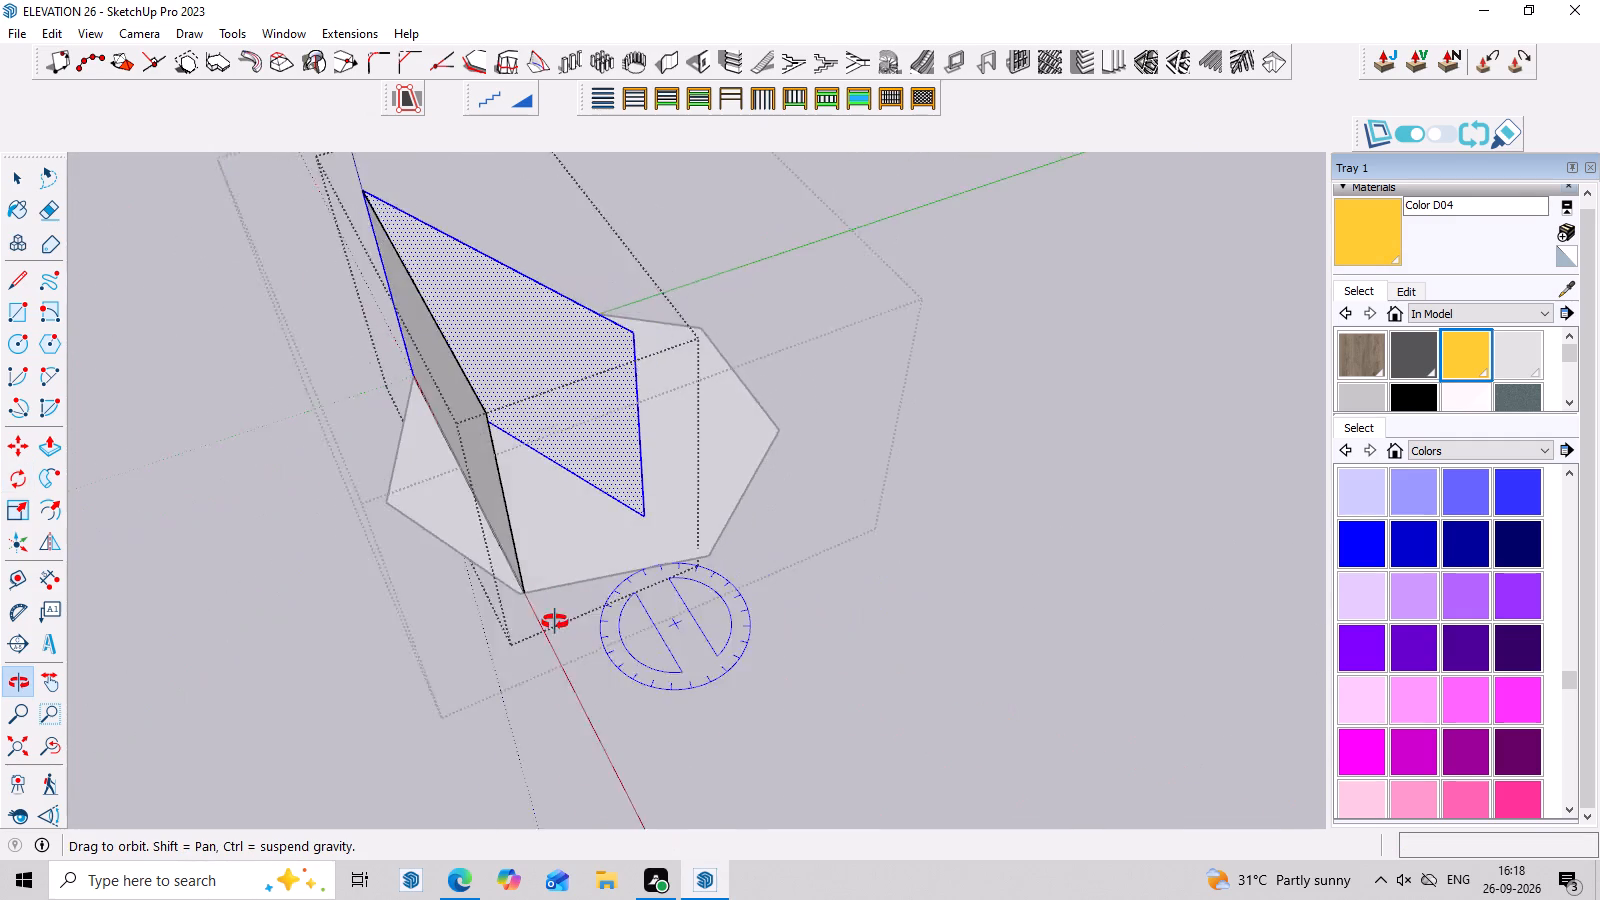
pyautogui.moveTo(555, 622); pyautogui.dragTo(1031, 559, button='middle')
pyautogui.press('space')
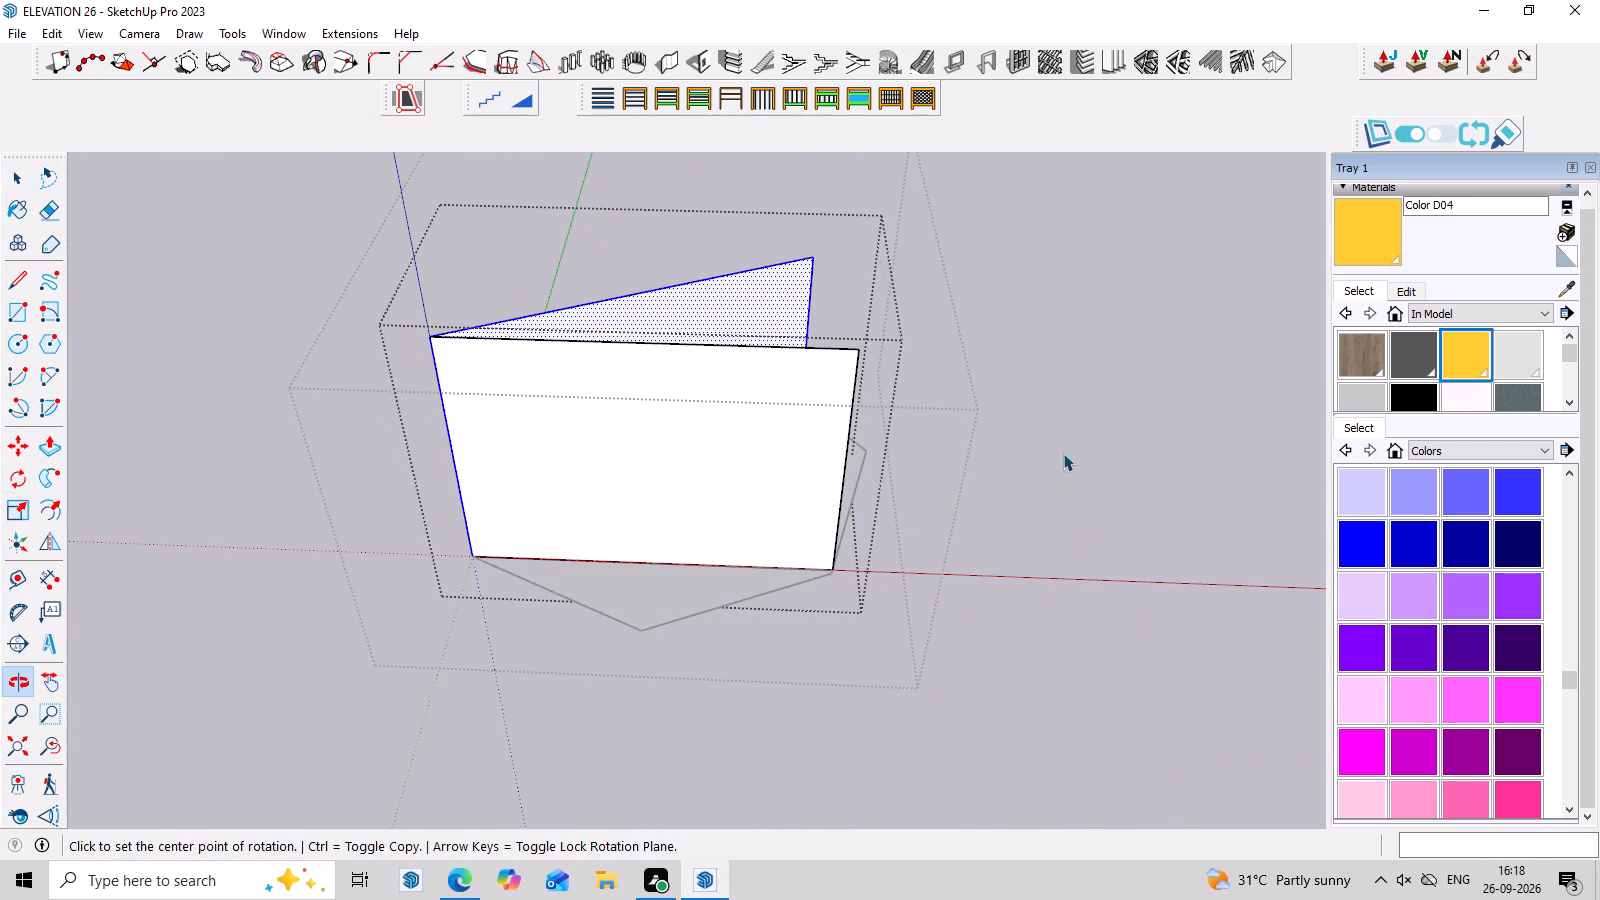
pyautogui.click(1065, 410)
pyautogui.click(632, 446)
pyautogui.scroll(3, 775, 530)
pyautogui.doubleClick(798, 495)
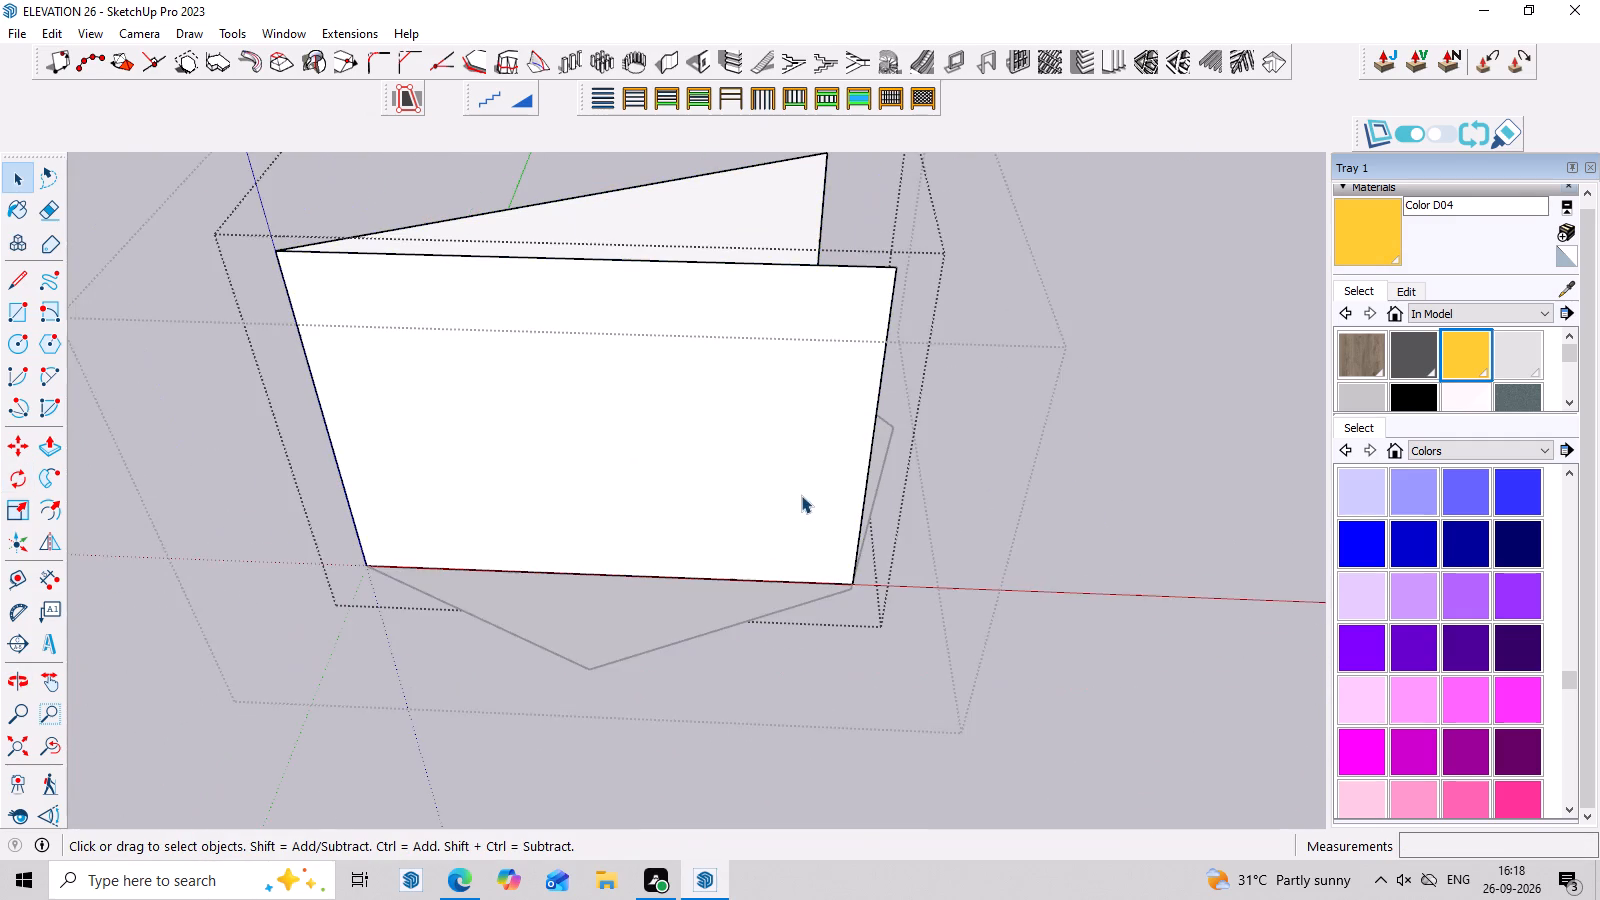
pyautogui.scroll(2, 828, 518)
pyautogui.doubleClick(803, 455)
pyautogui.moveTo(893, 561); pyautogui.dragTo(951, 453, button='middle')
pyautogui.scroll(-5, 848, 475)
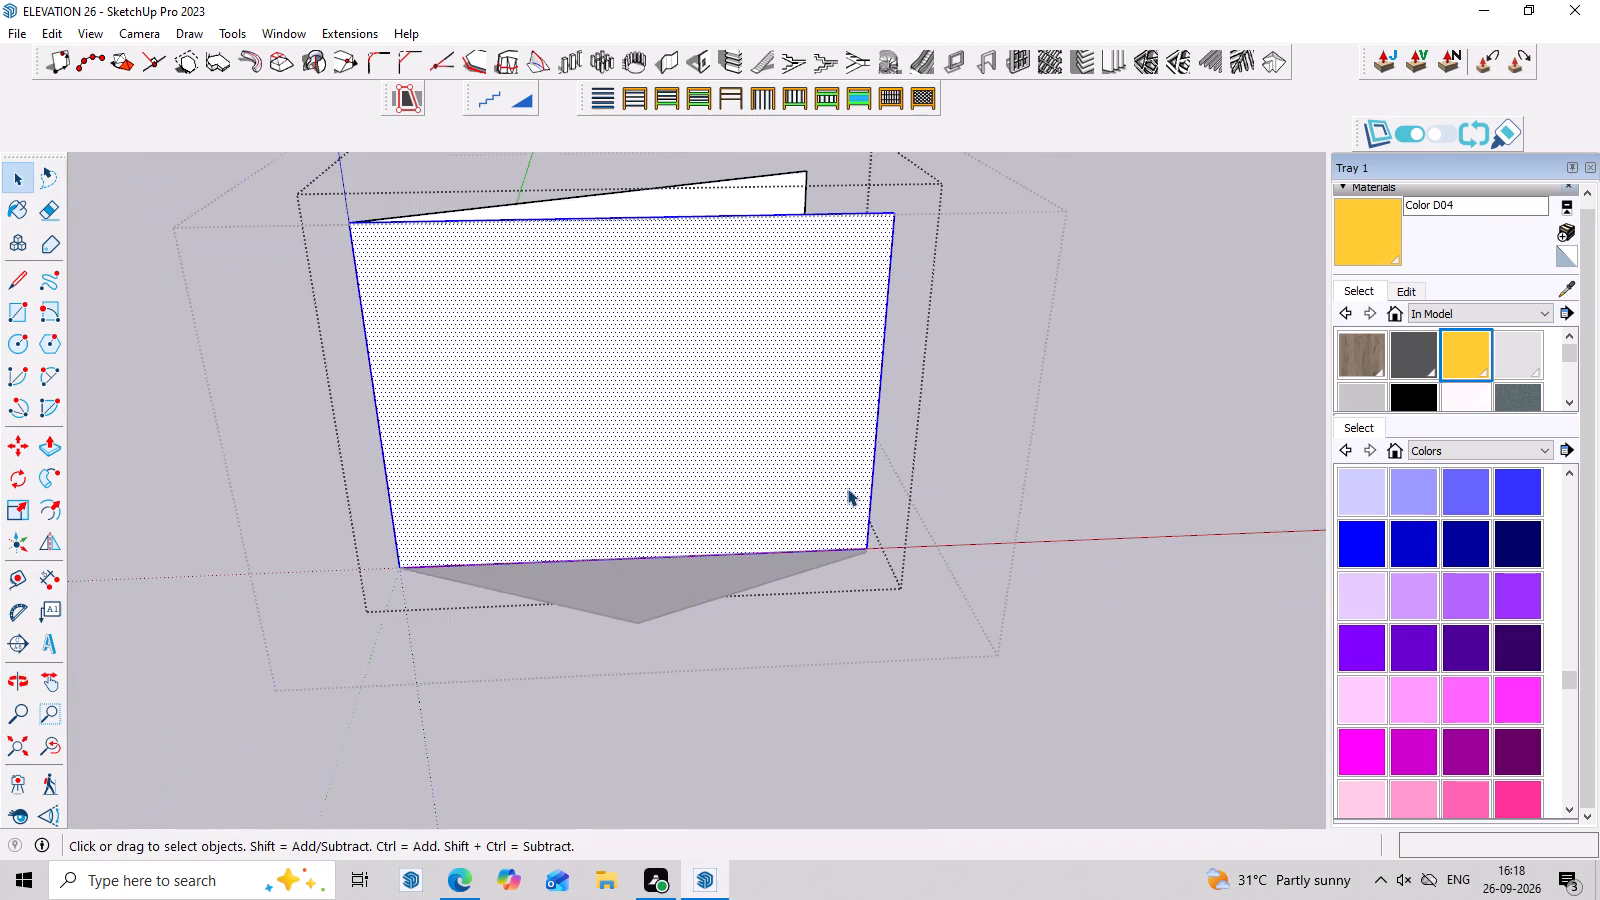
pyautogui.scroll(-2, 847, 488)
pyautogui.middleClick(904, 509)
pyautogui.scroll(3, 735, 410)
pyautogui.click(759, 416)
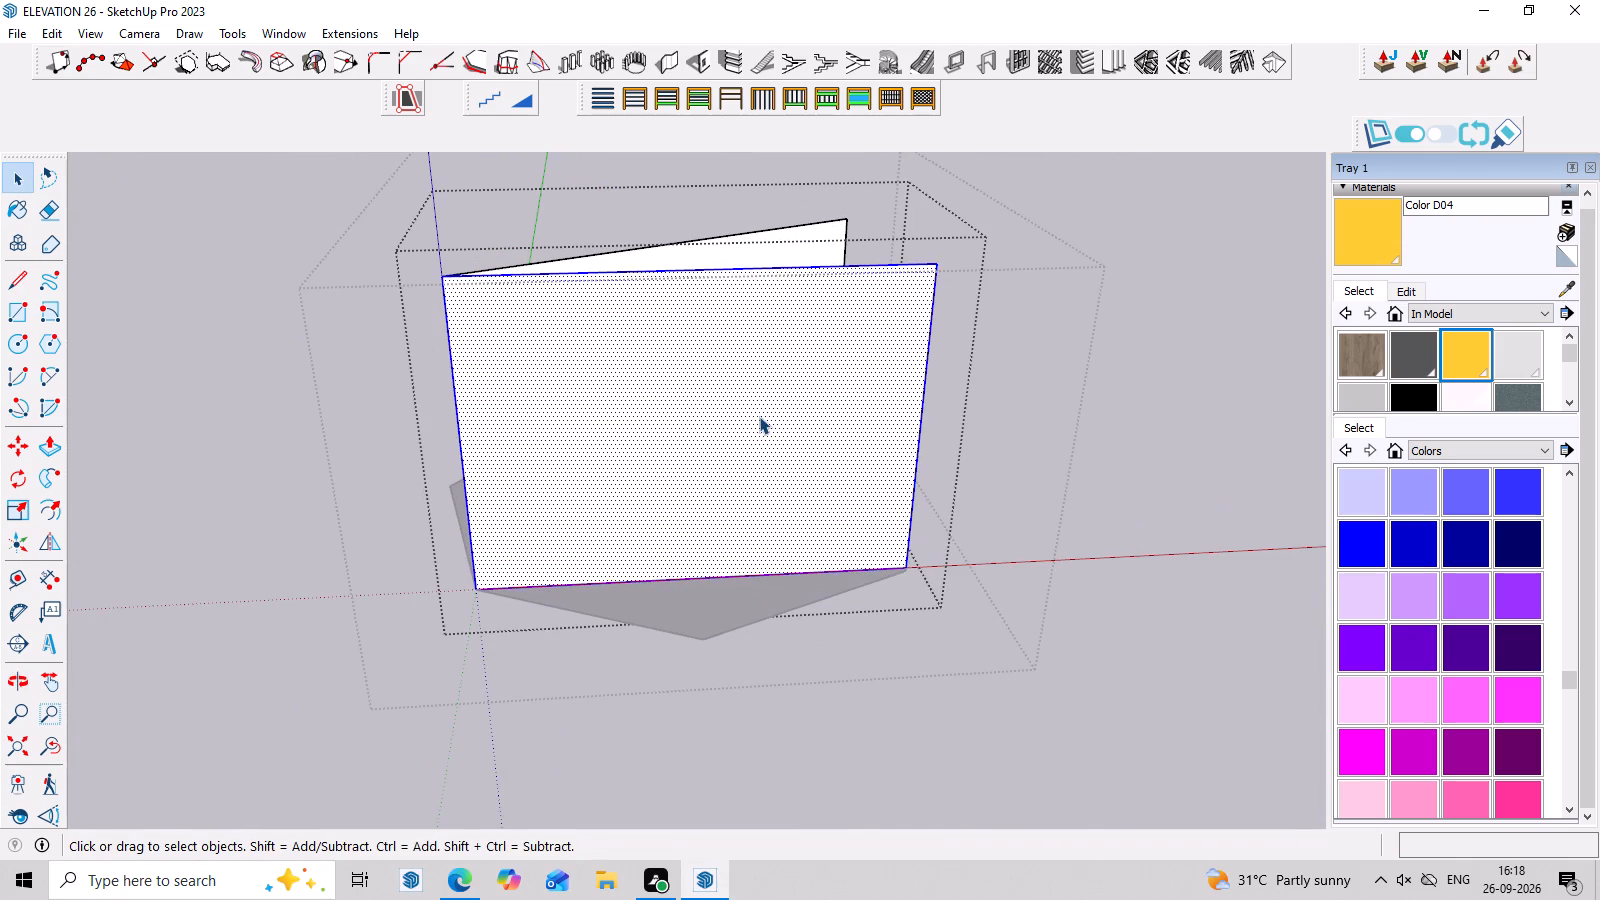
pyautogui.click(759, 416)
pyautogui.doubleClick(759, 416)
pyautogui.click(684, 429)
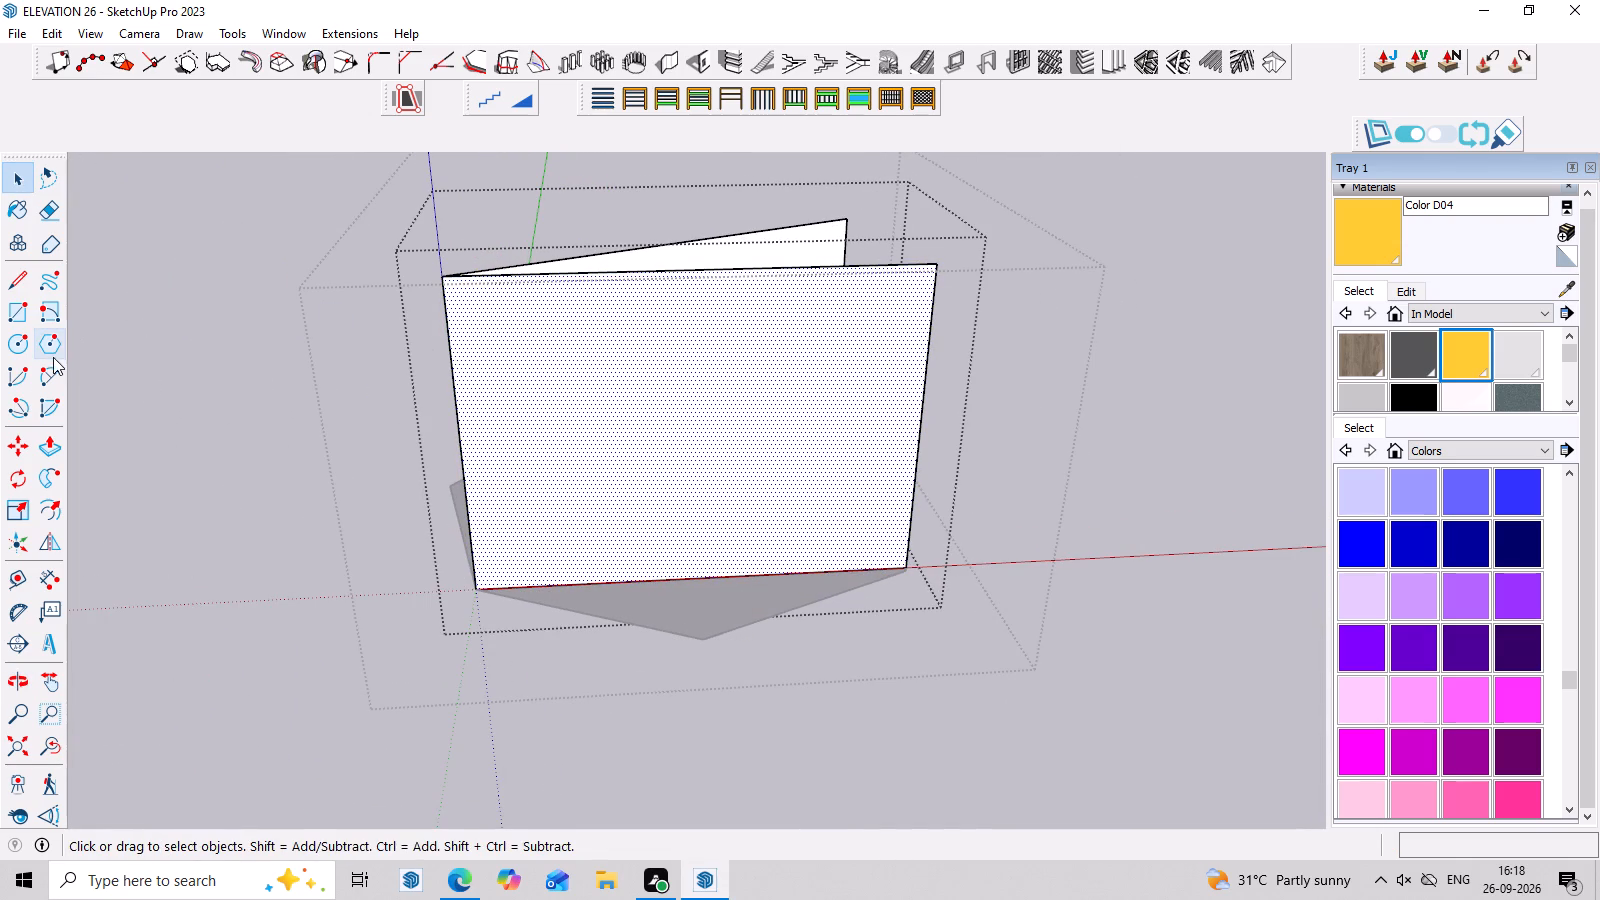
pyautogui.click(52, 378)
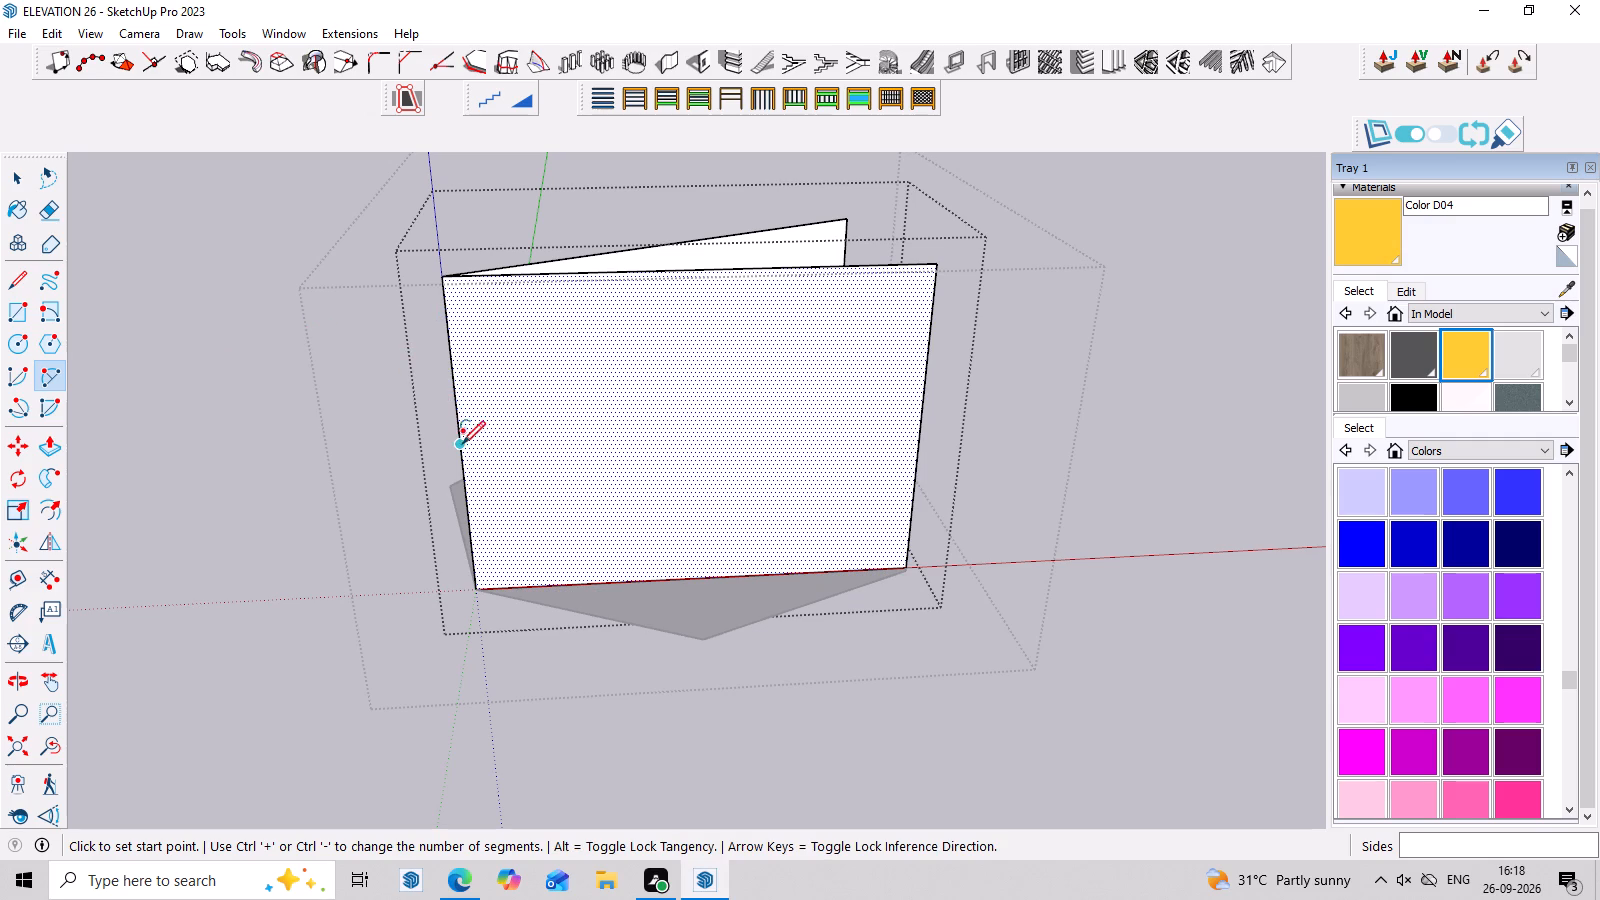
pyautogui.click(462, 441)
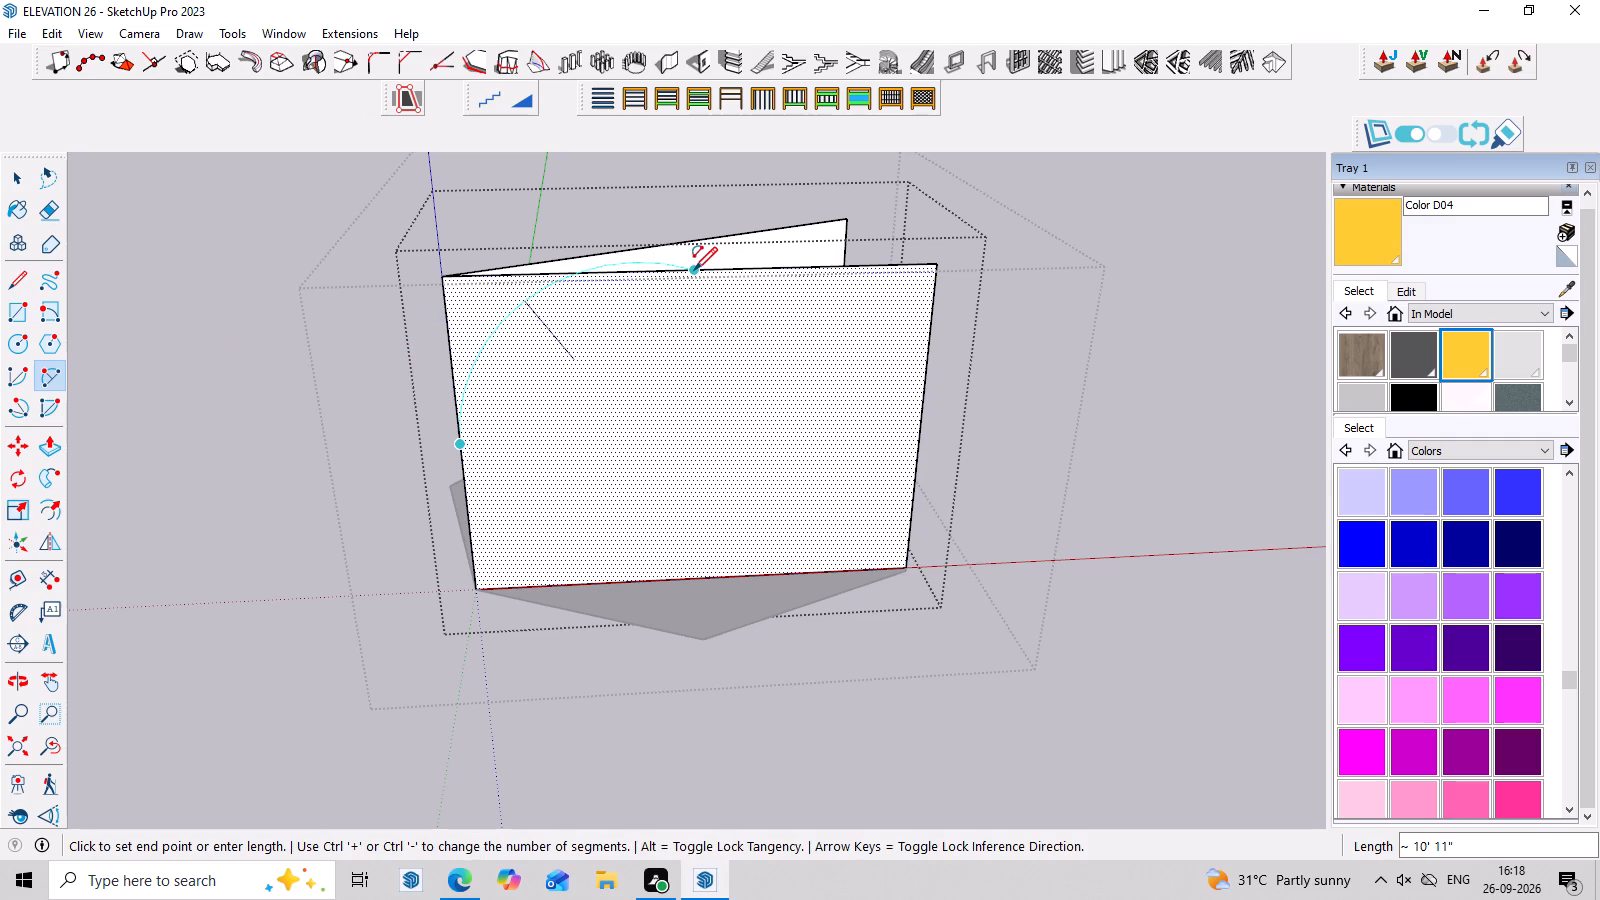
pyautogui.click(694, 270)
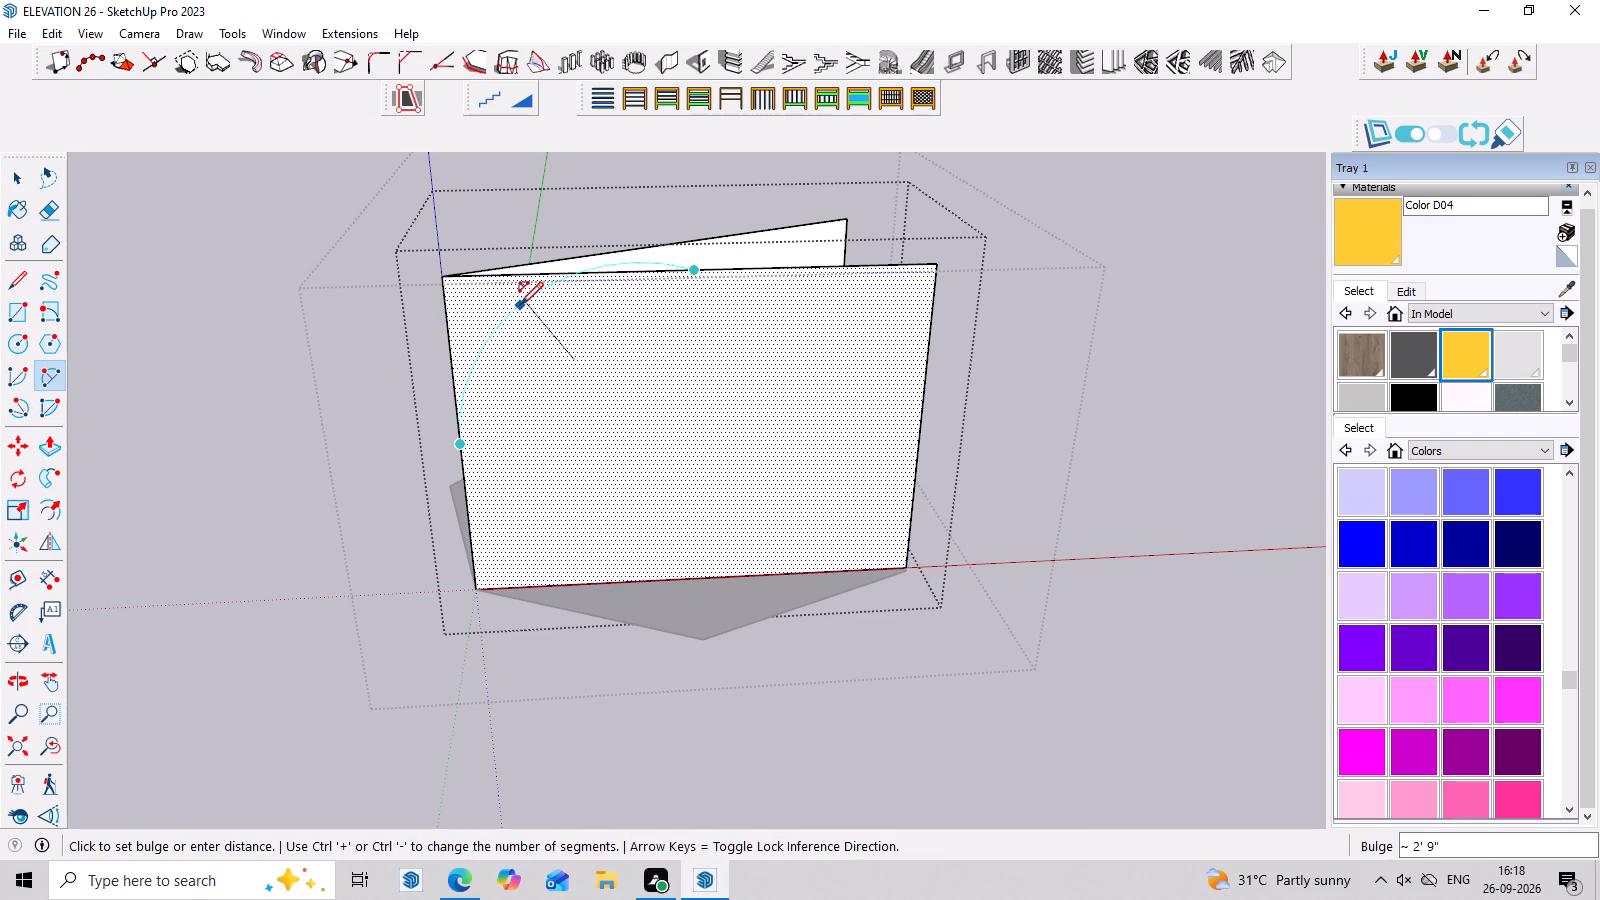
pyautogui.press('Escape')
# Draw an arc with a bulge of about 1' 9" from the middle of the front rectangle's top edge to its left edge.
pyautogui.moveTo(743, 285); pyautogui.dragTo(744, 243, button='middle')
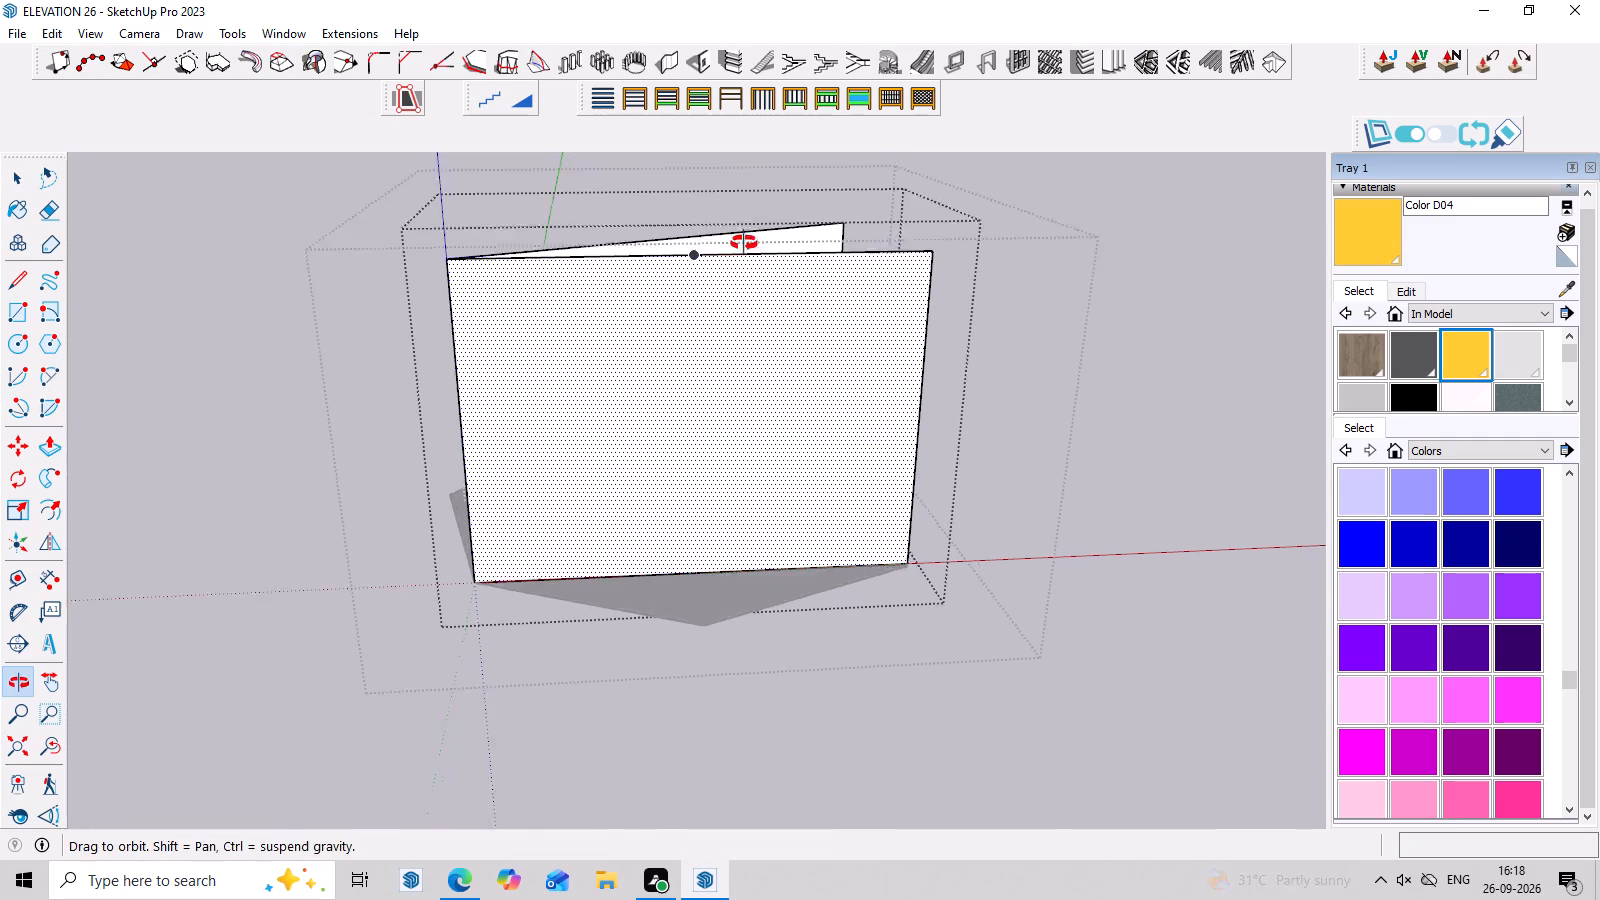
pyautogui.moveTo(744, 243); pyautogui.dragTo(742, 221, button='middle')
pyautogui.scroll(3, 684, 262)
pyautogui.click(691, 244)
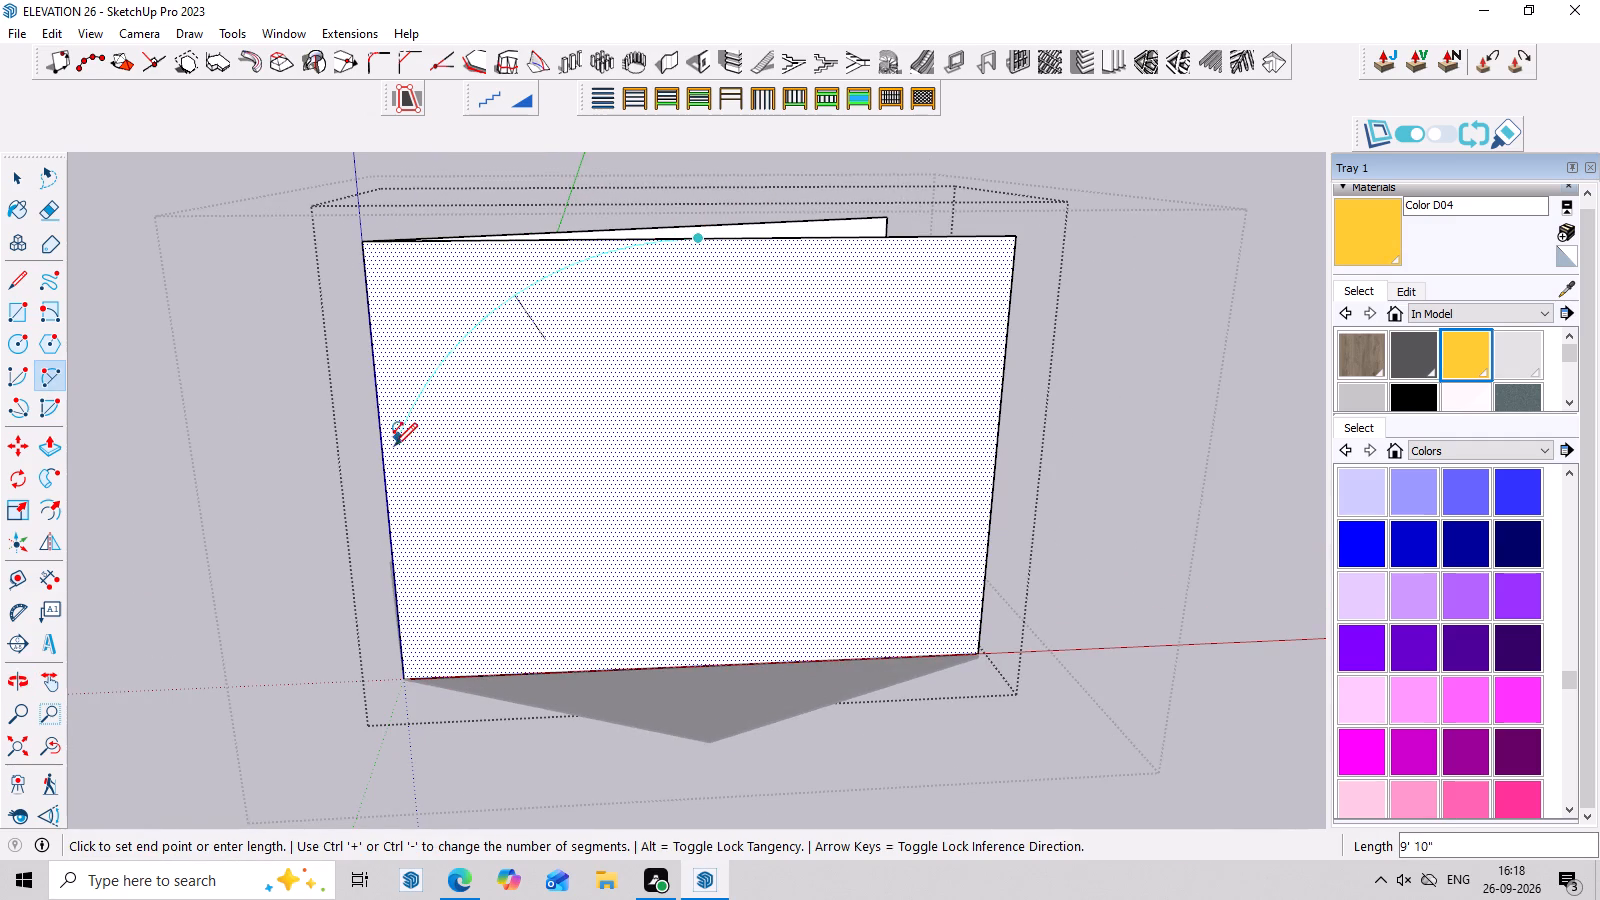
pyautogui.click(386, 472)
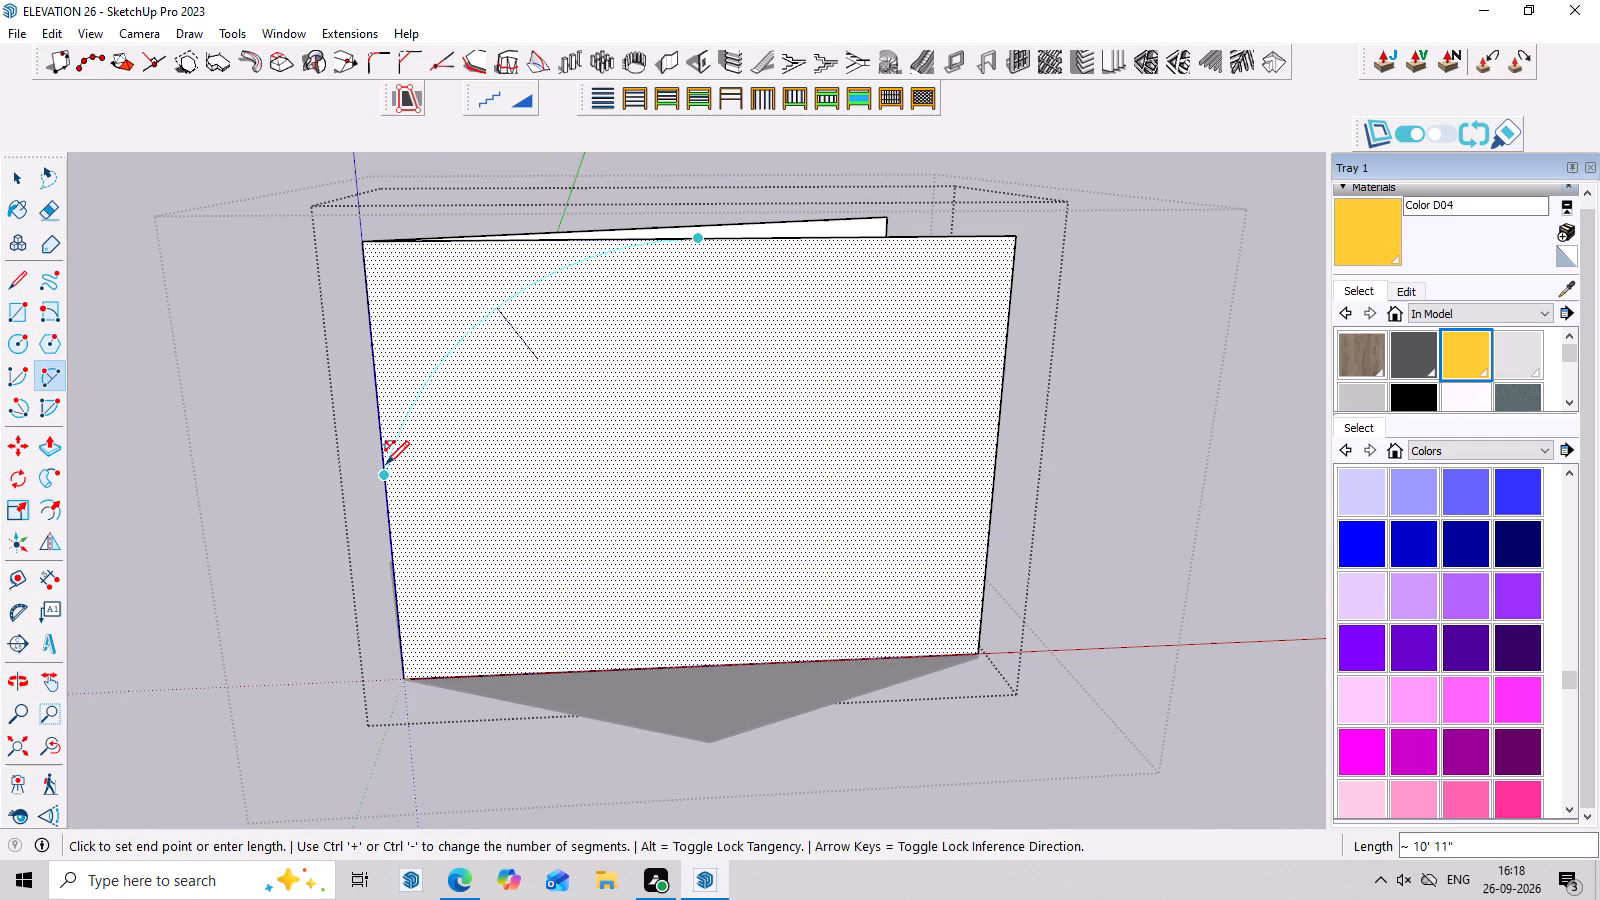
pyautogui.click(474, 325)
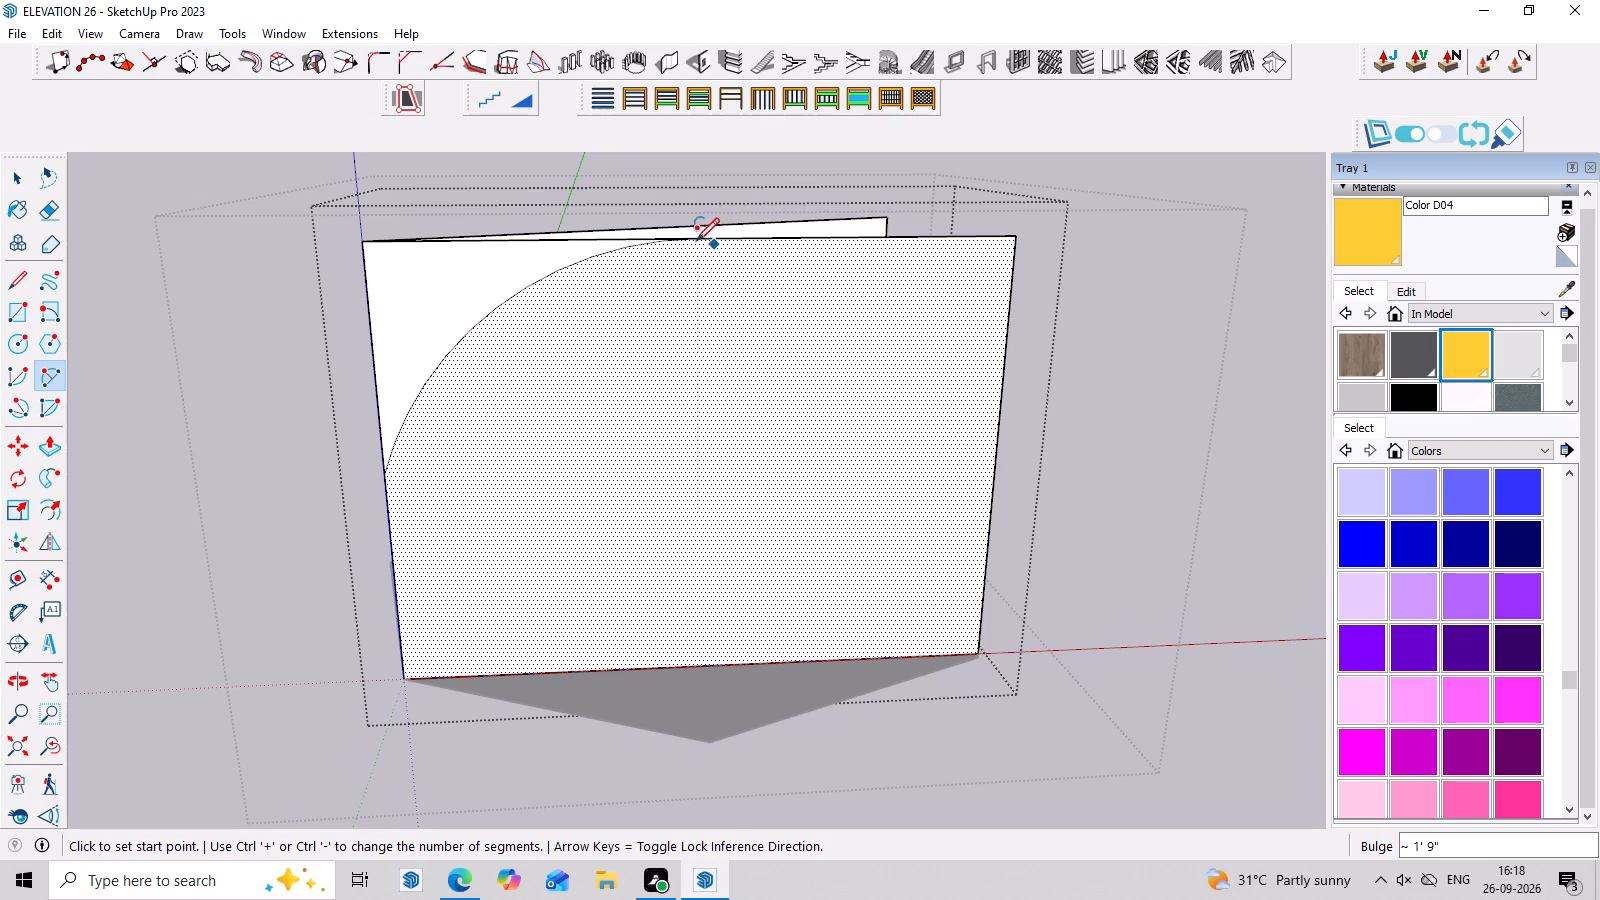
# Draw an arc about 11' 4" long with a bulge of about 1' 11" from the first arc's top to the front rectangle's right edge.
pyautogui.click(676, 240)
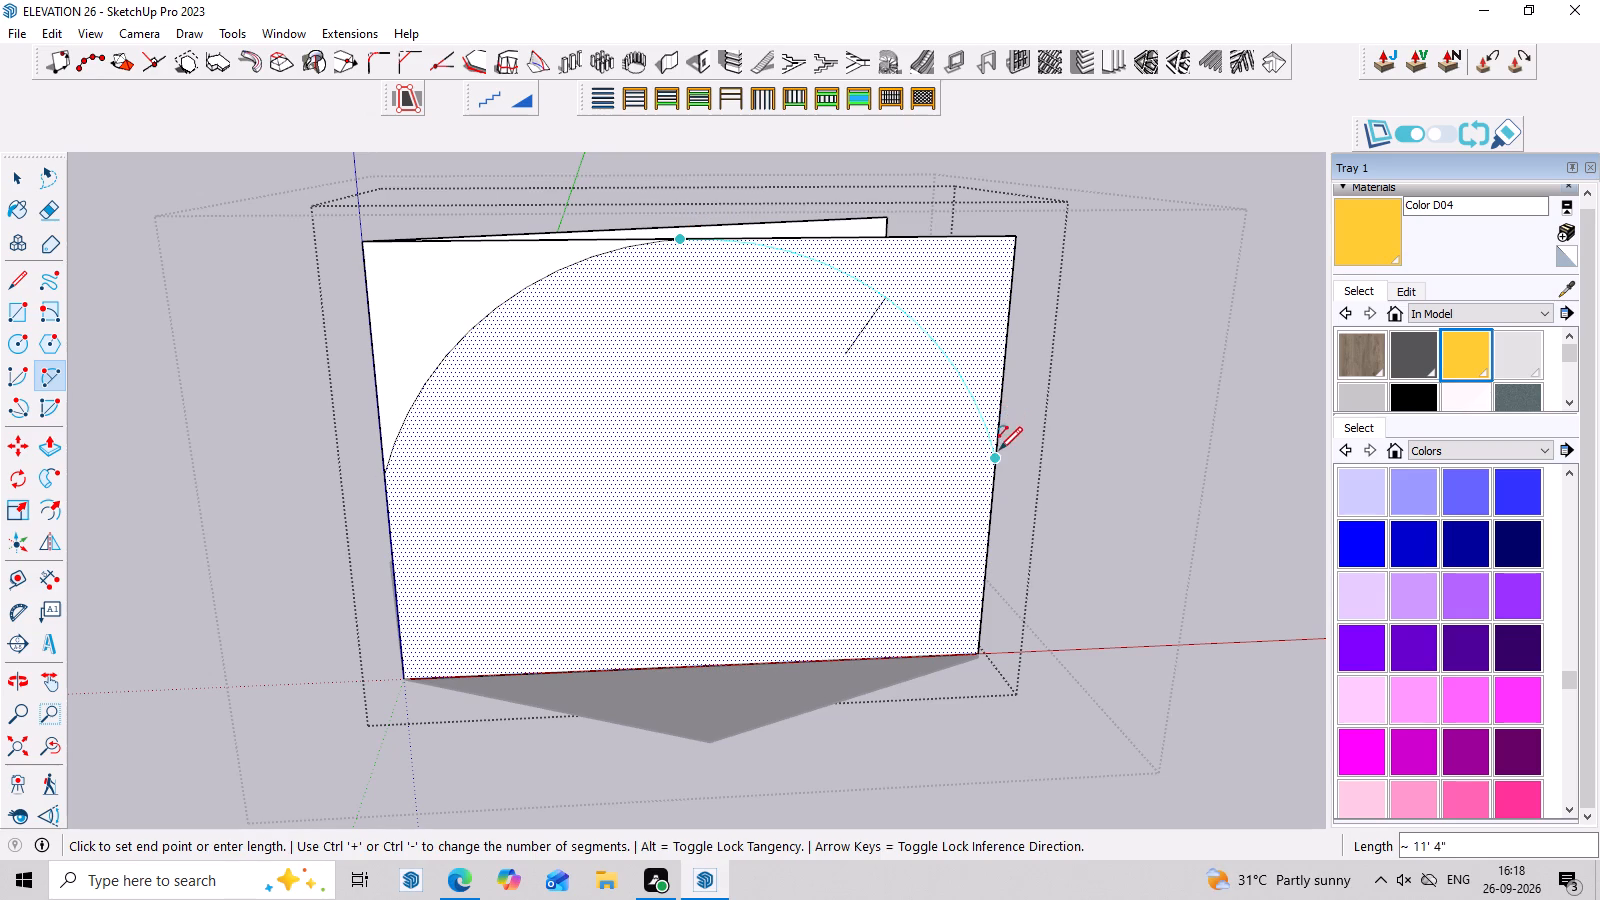
pyautogui.click(997, 453)
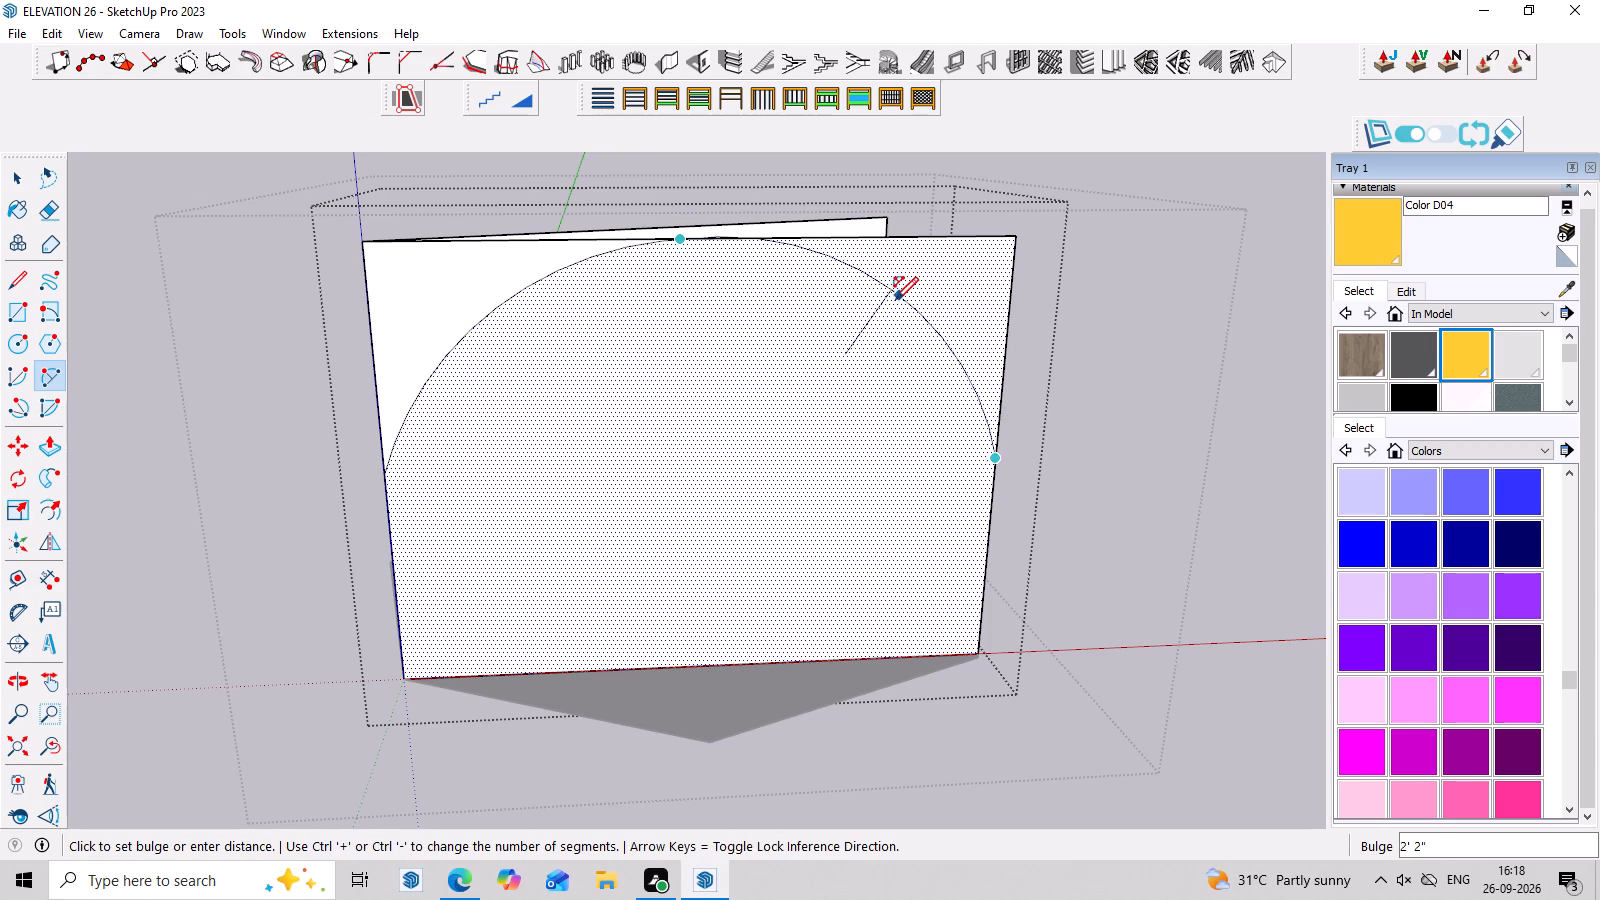
pyautogui.click(890, 307)
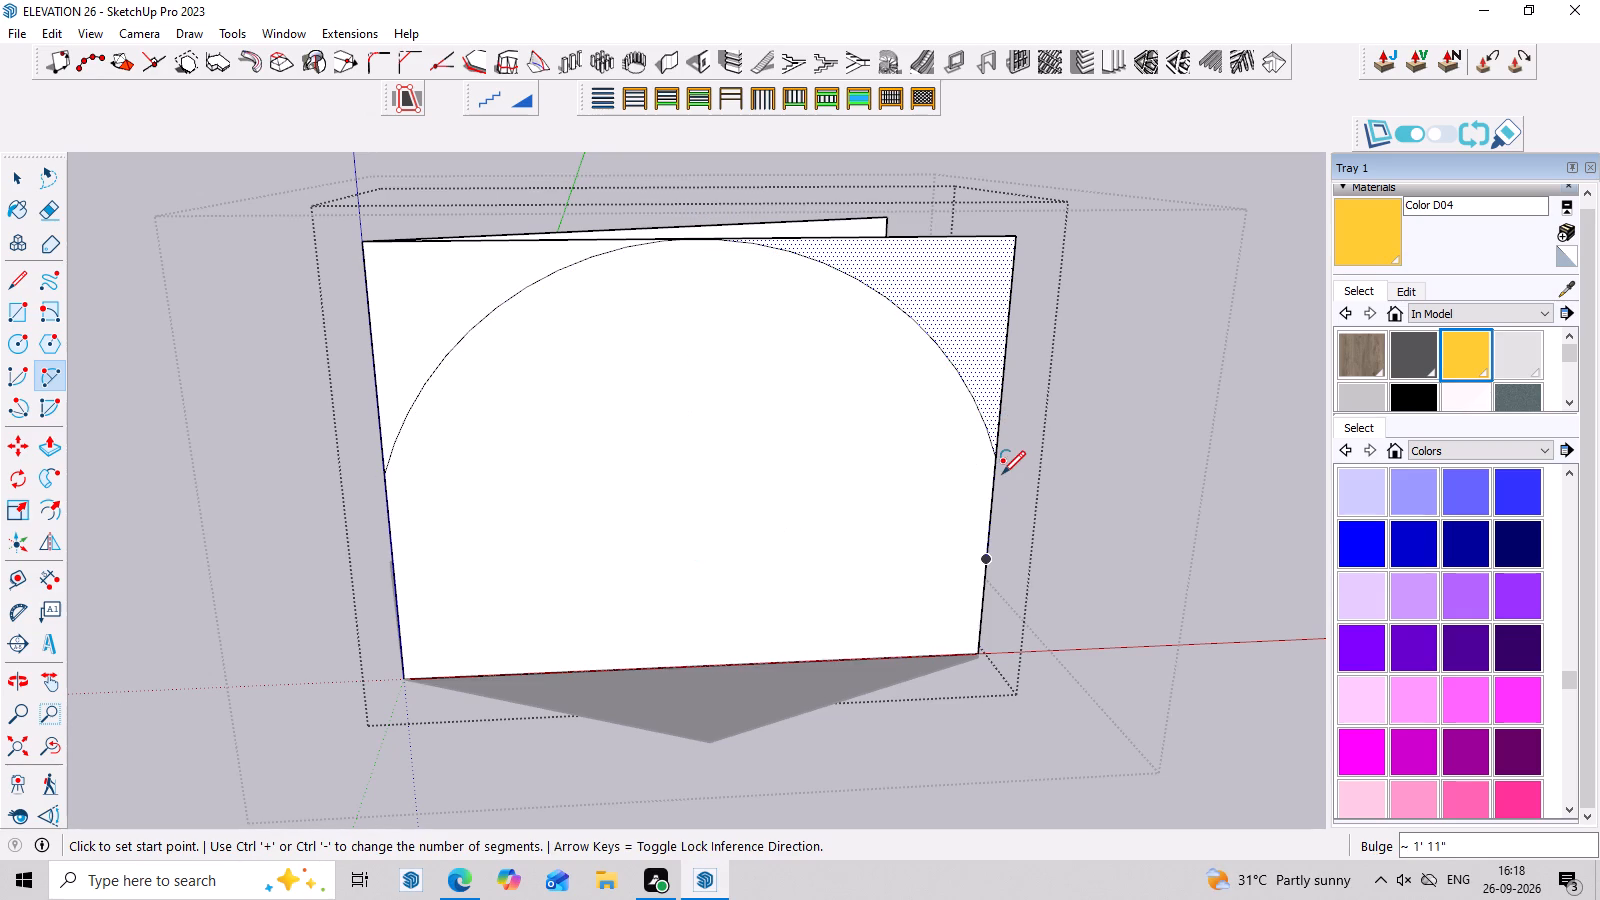
pyautogui.press('space')
# Cut the face outside the arc at the front rectangle's upper right corner and erase its two leftover edges.
pyautogui.moveTo(1005, 461); pyautogui.dragTo(986, 509, button='middle')
pyautogui.press('Escape')
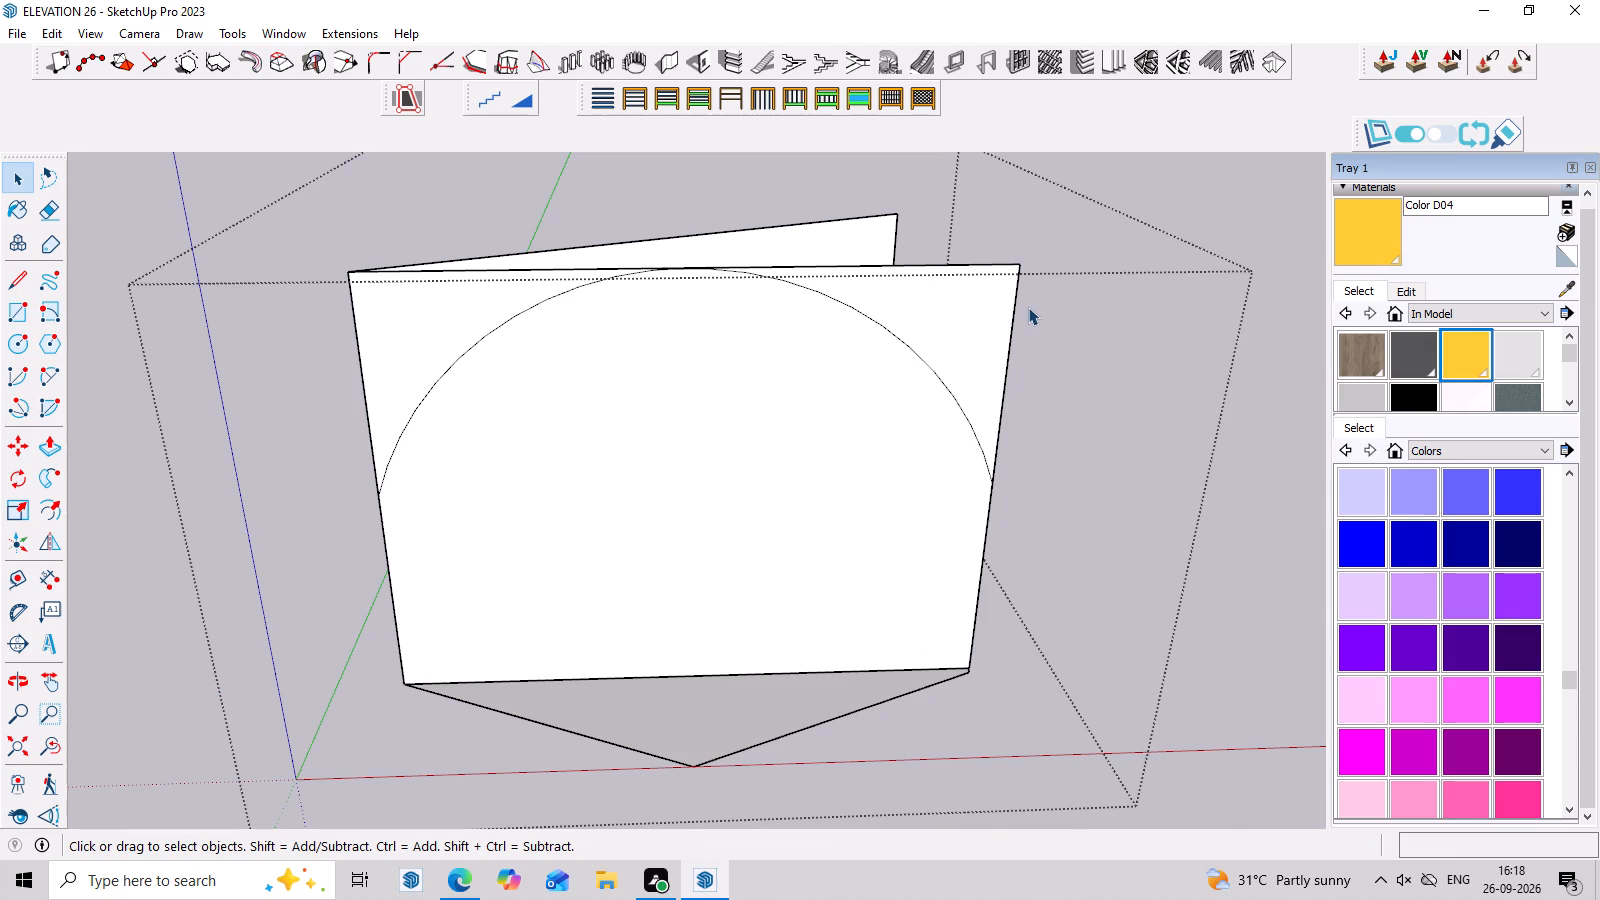
pyautogui.click(985, 304)
pyautogui.doubleClick(943, 340)
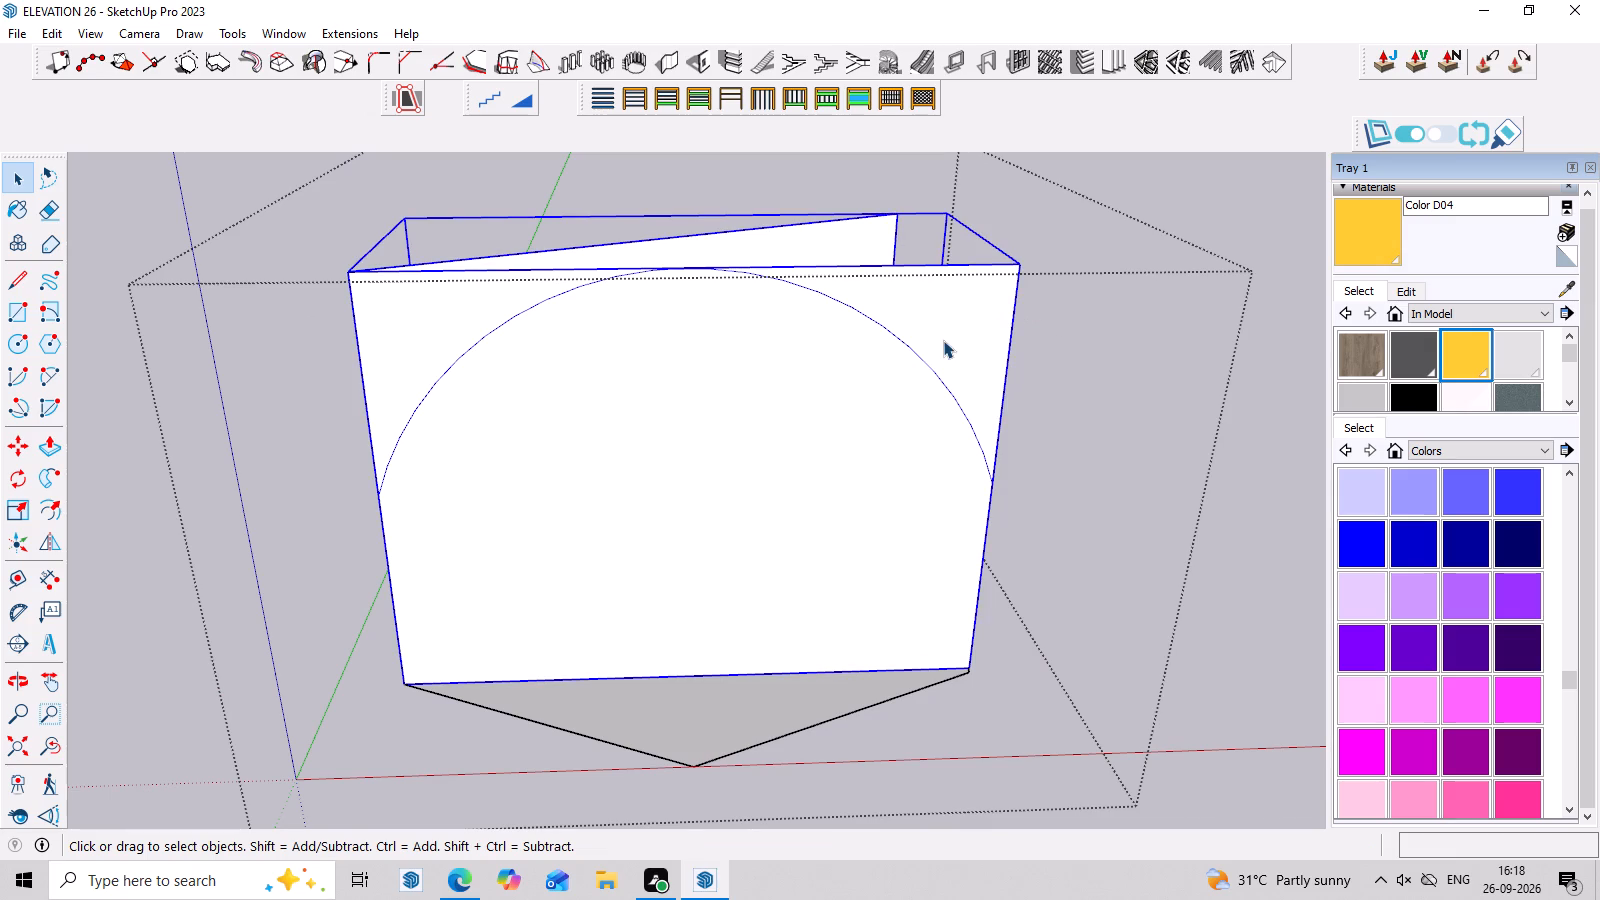
pyautogui.click(943, 340)
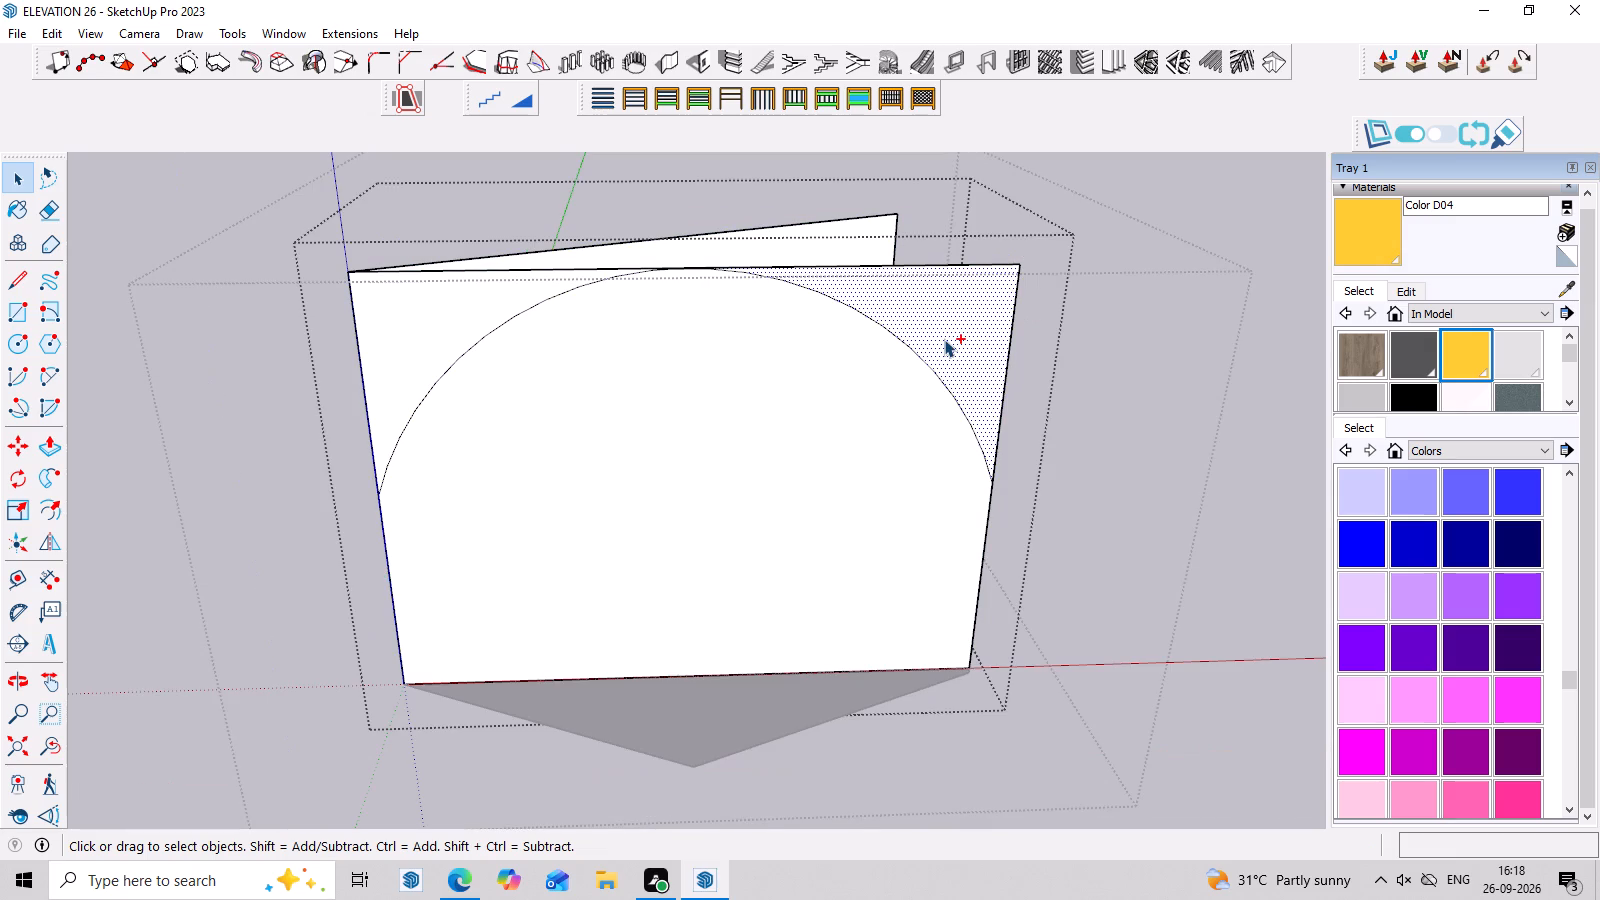
pyautogui.hotkey('ctrl', 'x')
pyautogui.press('e')
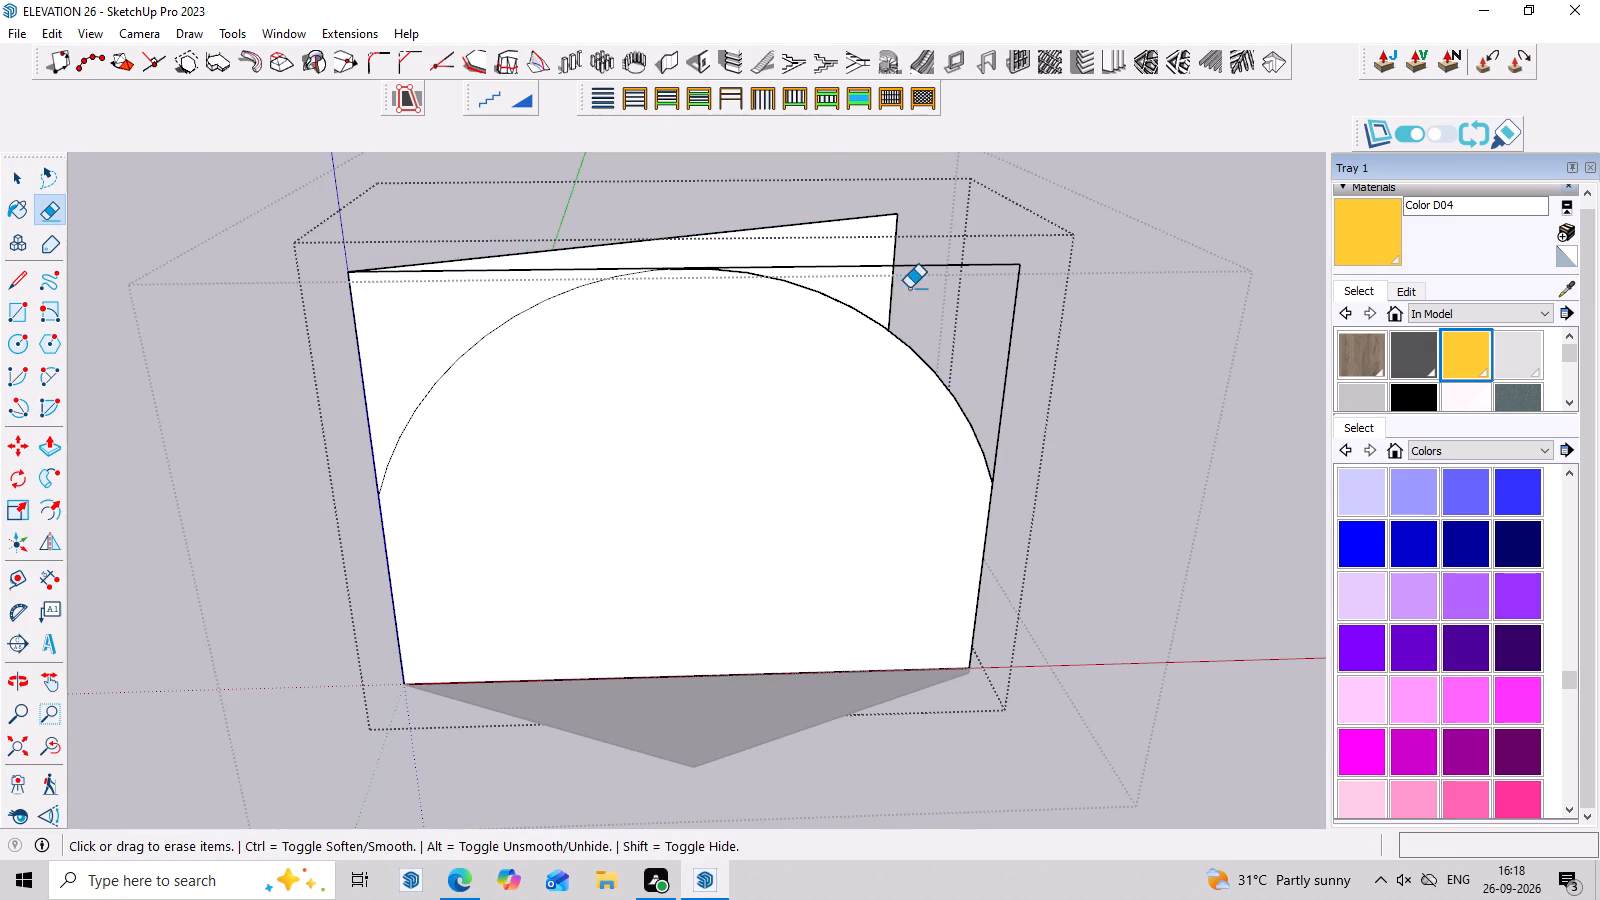
pyautogui.click(926, 268)
pyautogui.moveTo(998, 332); pyautogui.dragTo(1007, 349)
pyautogui.click(1009, 362)
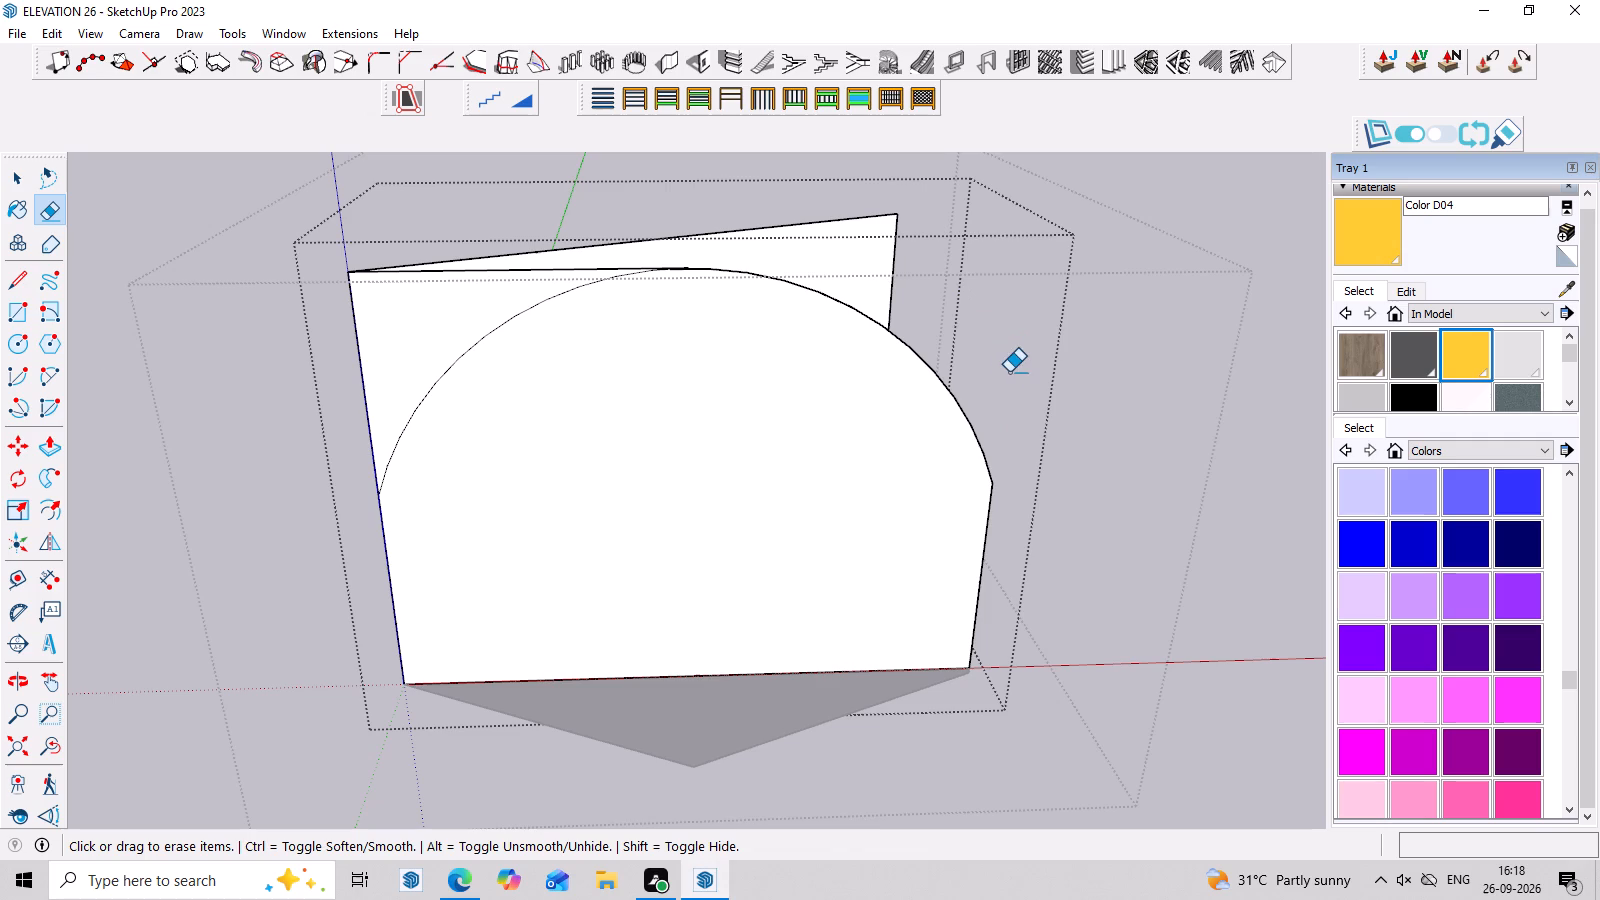
# Cut the face outside the arc at the front rectangle's upper left corner and erase its leftover top edge.
pyautogui.click(414, 311)
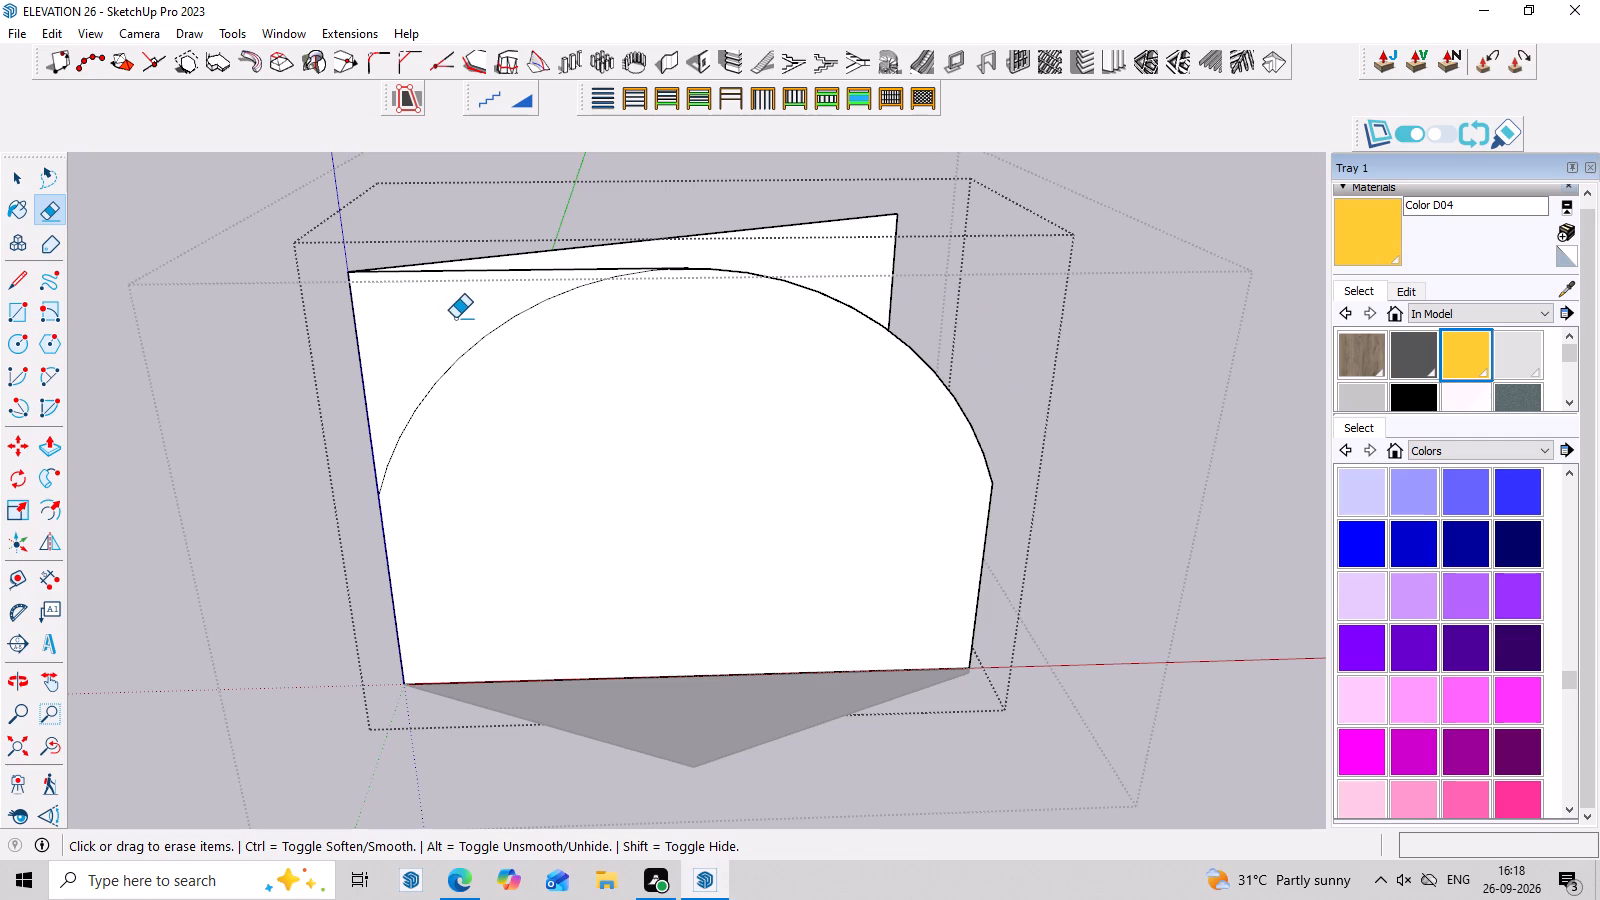
pyautogui.write('E')
pyautogui.press('space')
pyautogui.click(452, 317)
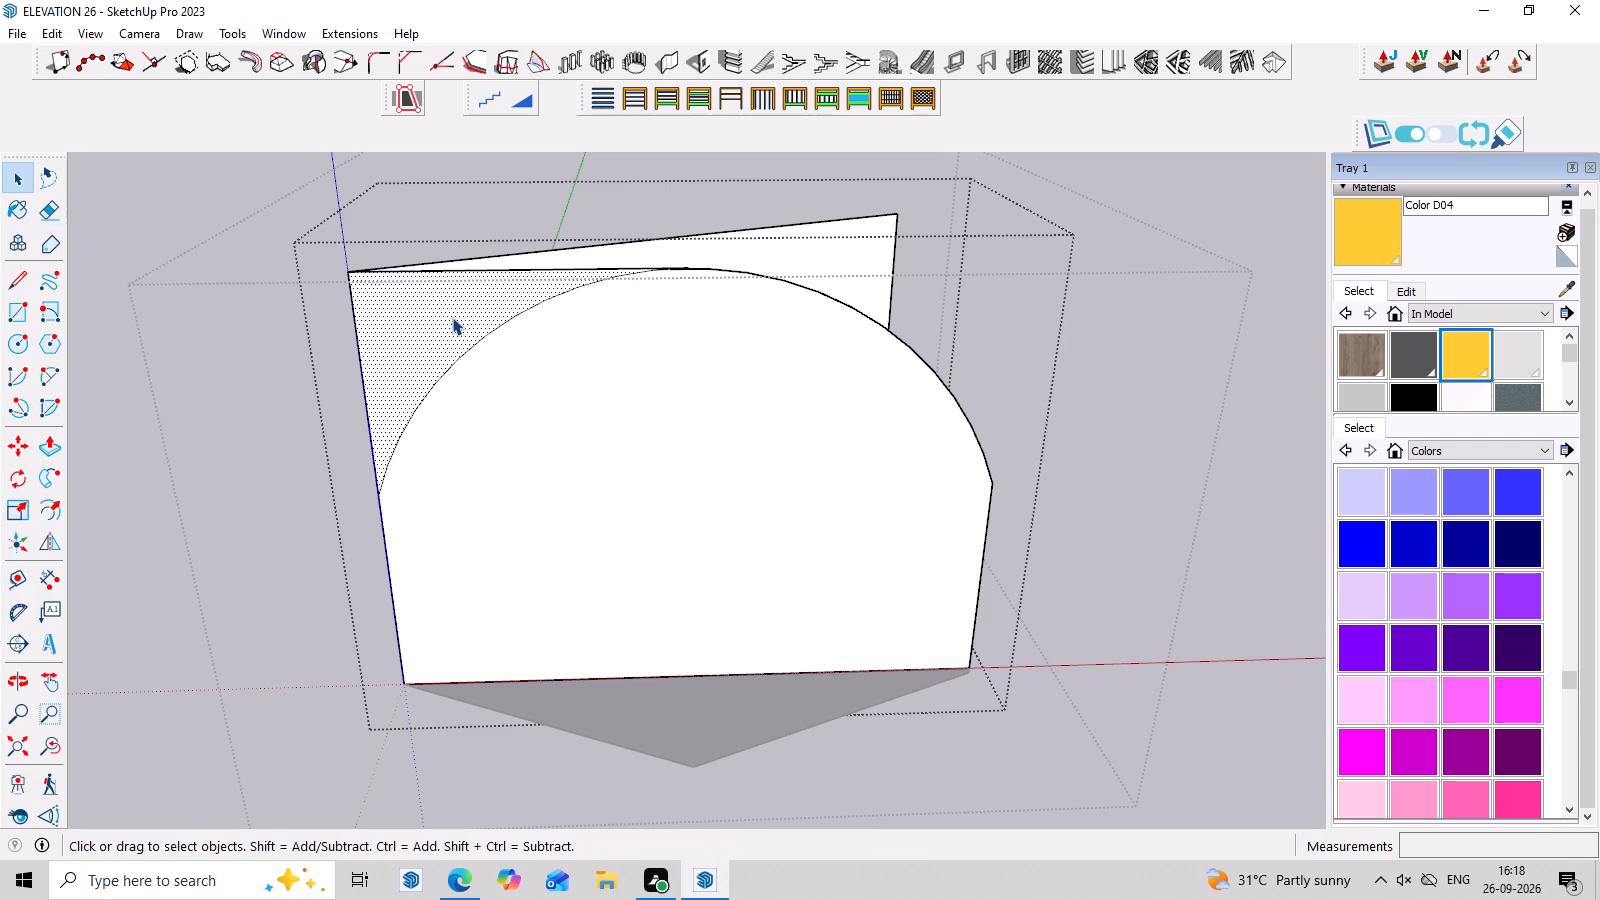
pyautogui.hotkey('ctrl', 'x')
pyautogui.press('e')
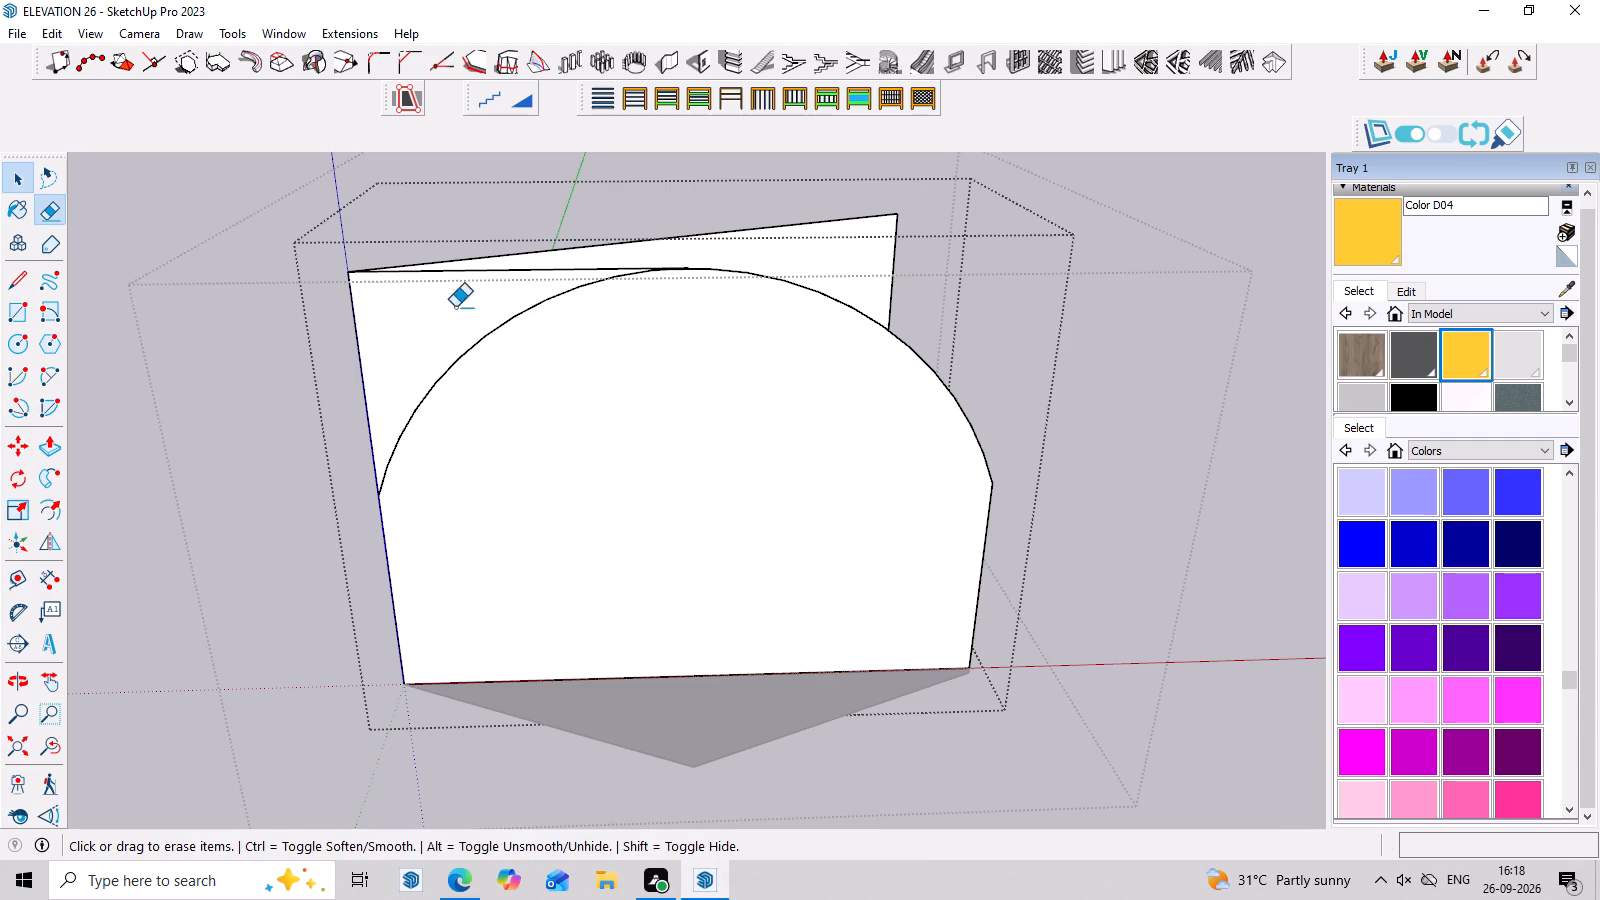
pyautogui.moveTo(489, 273); pyautogui.dragTo(487, 453, button='middle')
pyautogui.scroll(3, 516, 437)
pyautogui.click(542, 400)
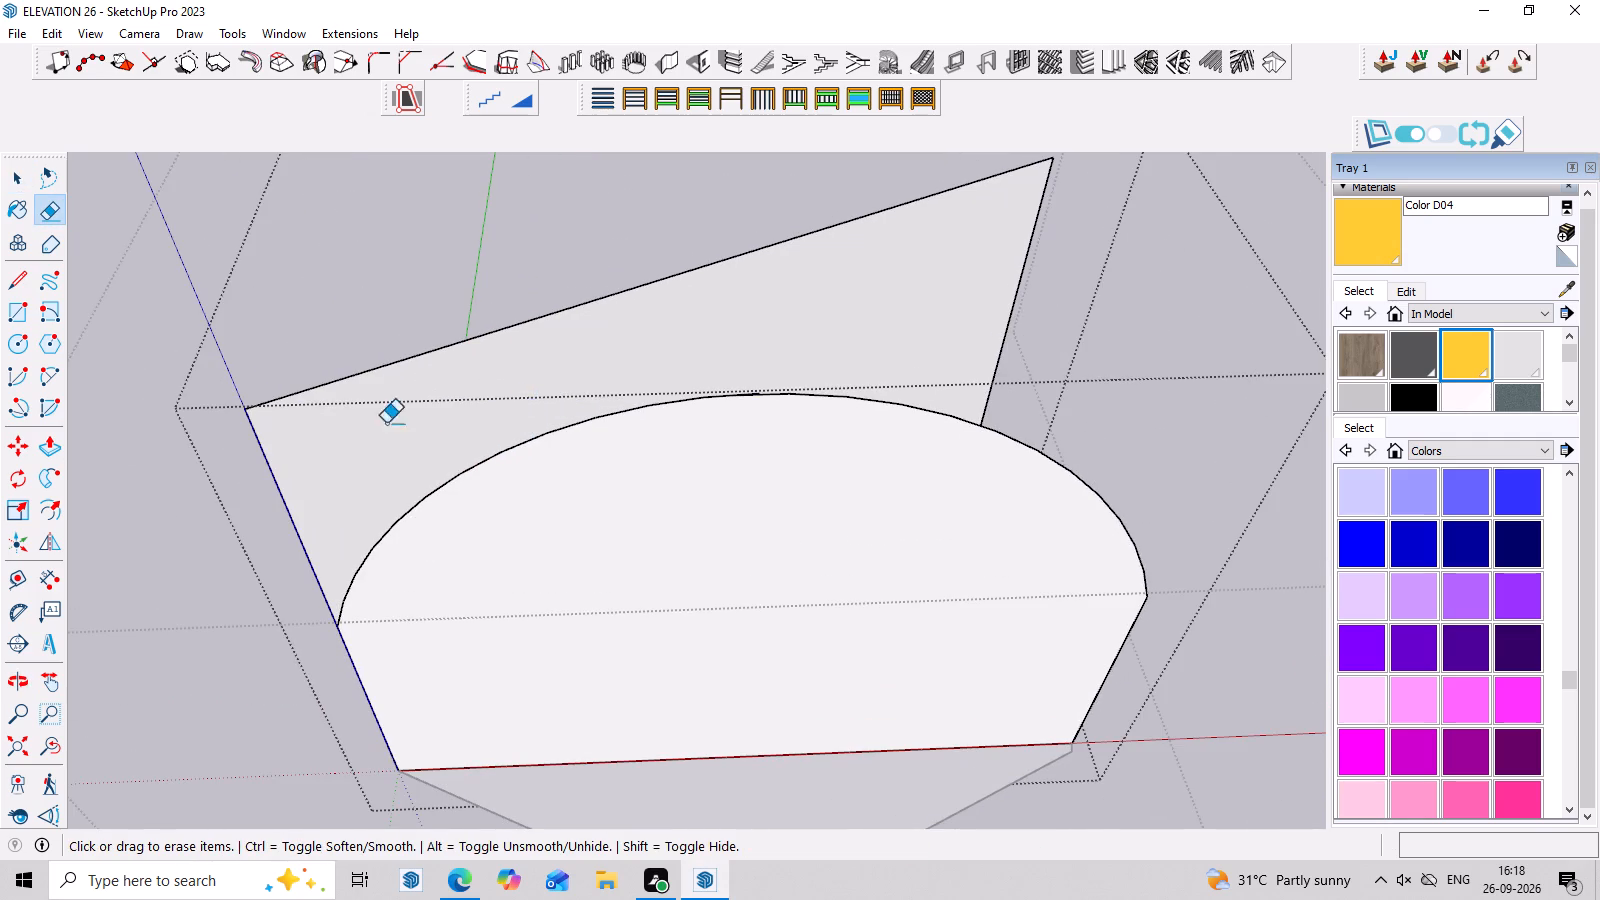
# Offset the outline of the front arched face inward by about 6".
pyautogui.moveTo(338, 484); pyautogui.dragTo(489, 295, button='middle')
pyautogui.scroll(-6, 540, 363)
pyautogui.scroll(1, 562, 291)
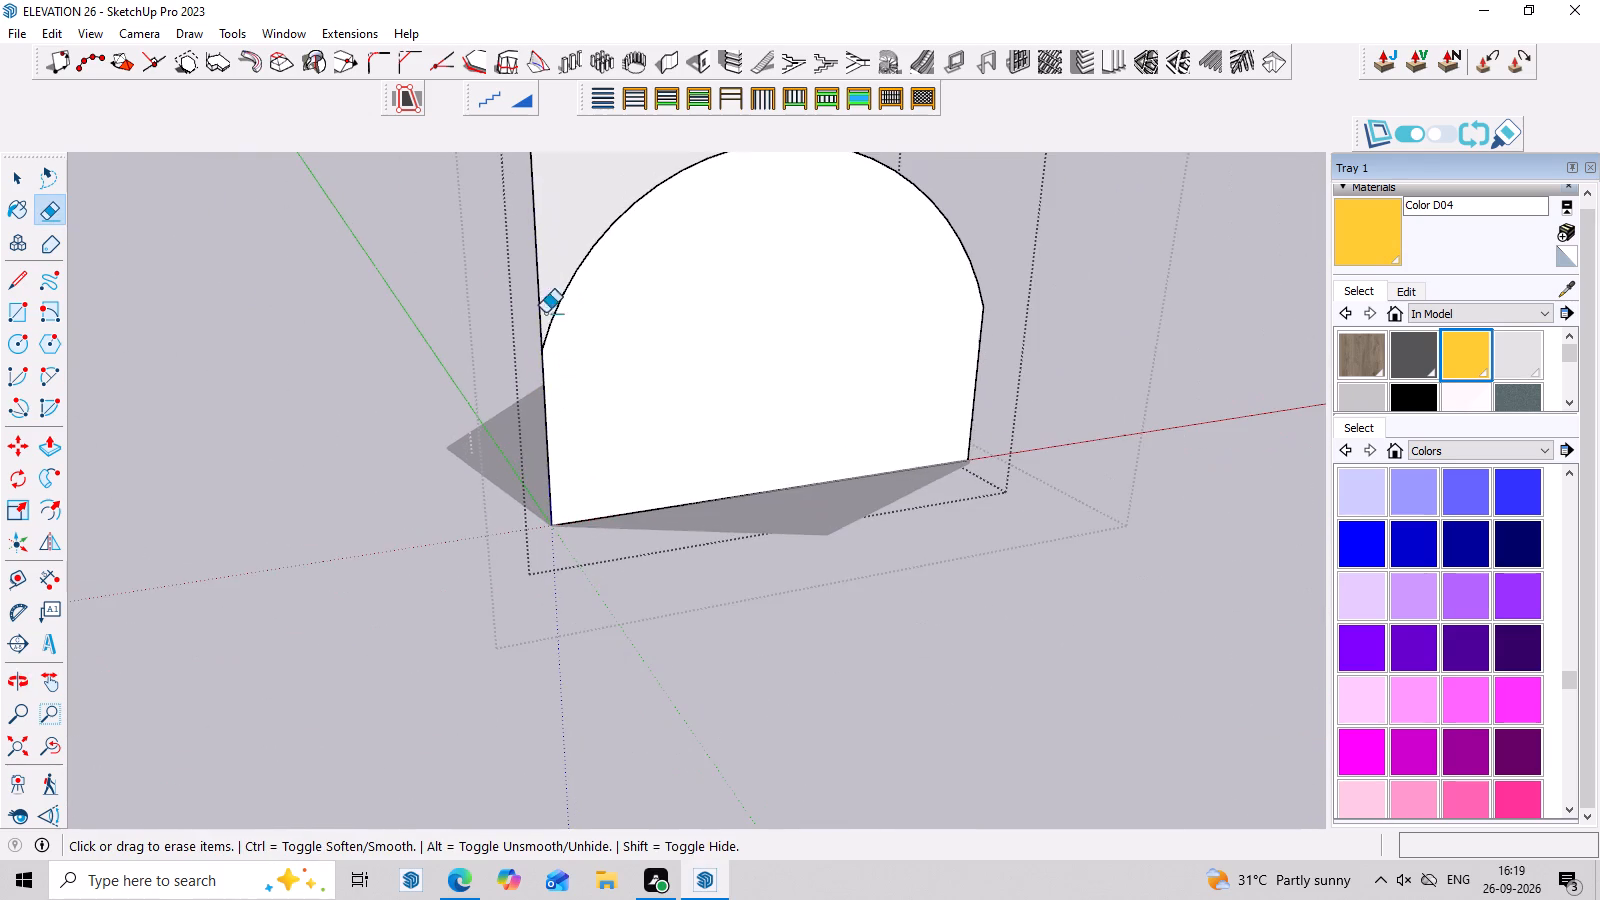
pyautogui.moveTo(575, 448); pyautogui.dragTo(0, 539, button='middle')
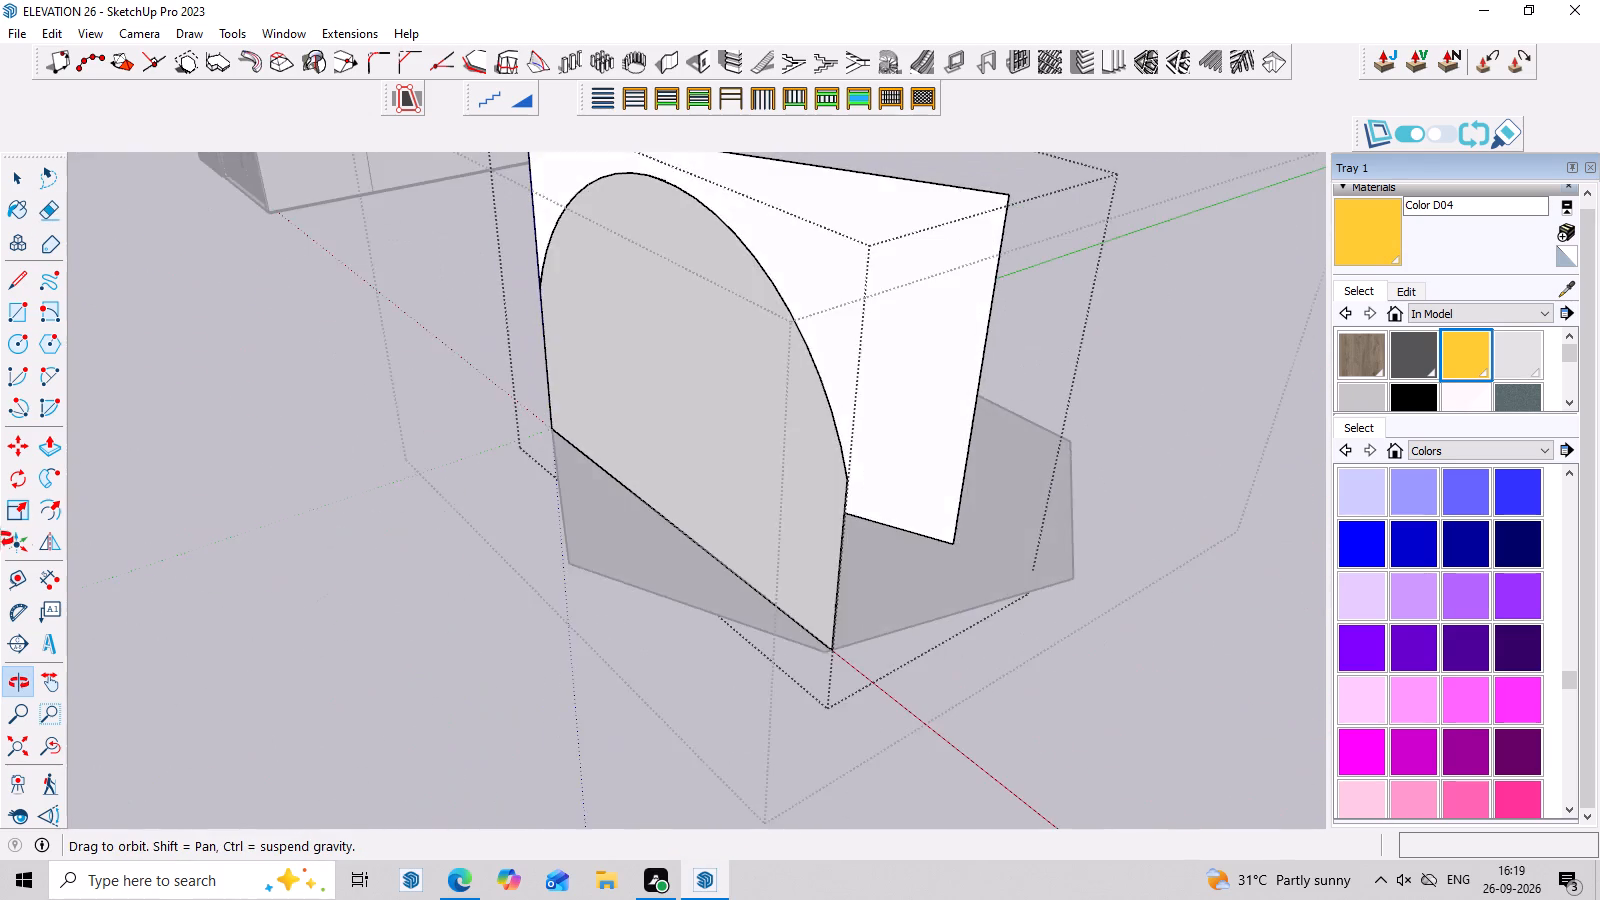
pyautogui.moveTo(0, 539); pyautogui.dragTo(300, 556, button='middle')
pyautogui.press('space')
pyautogui.click(820, 374)
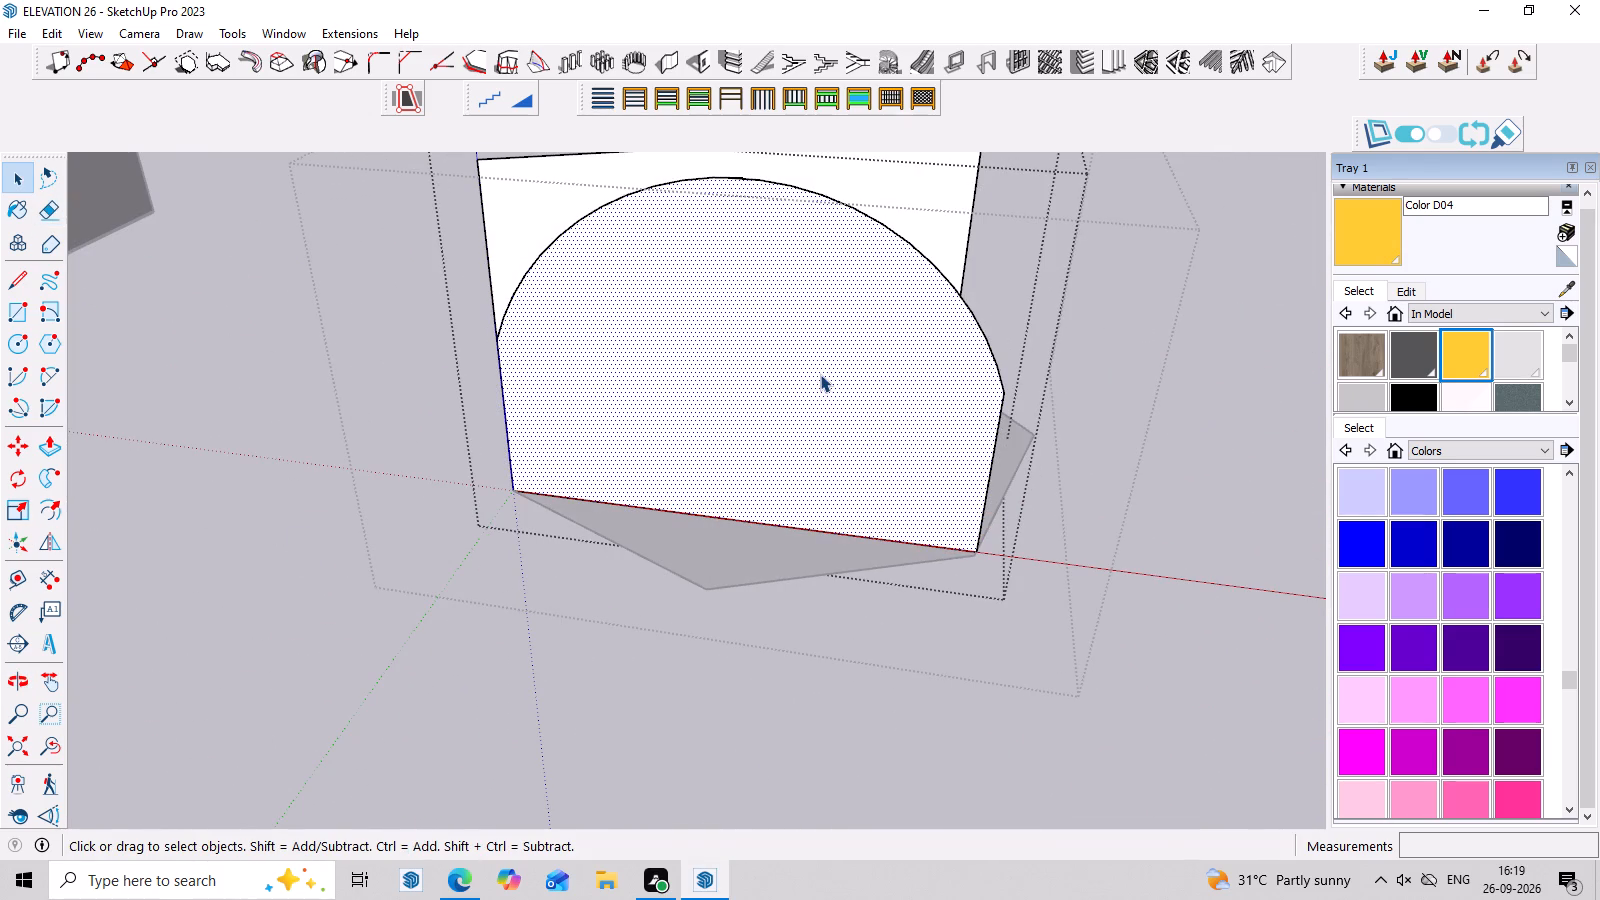
pyautogui.middleClick(983, 484)
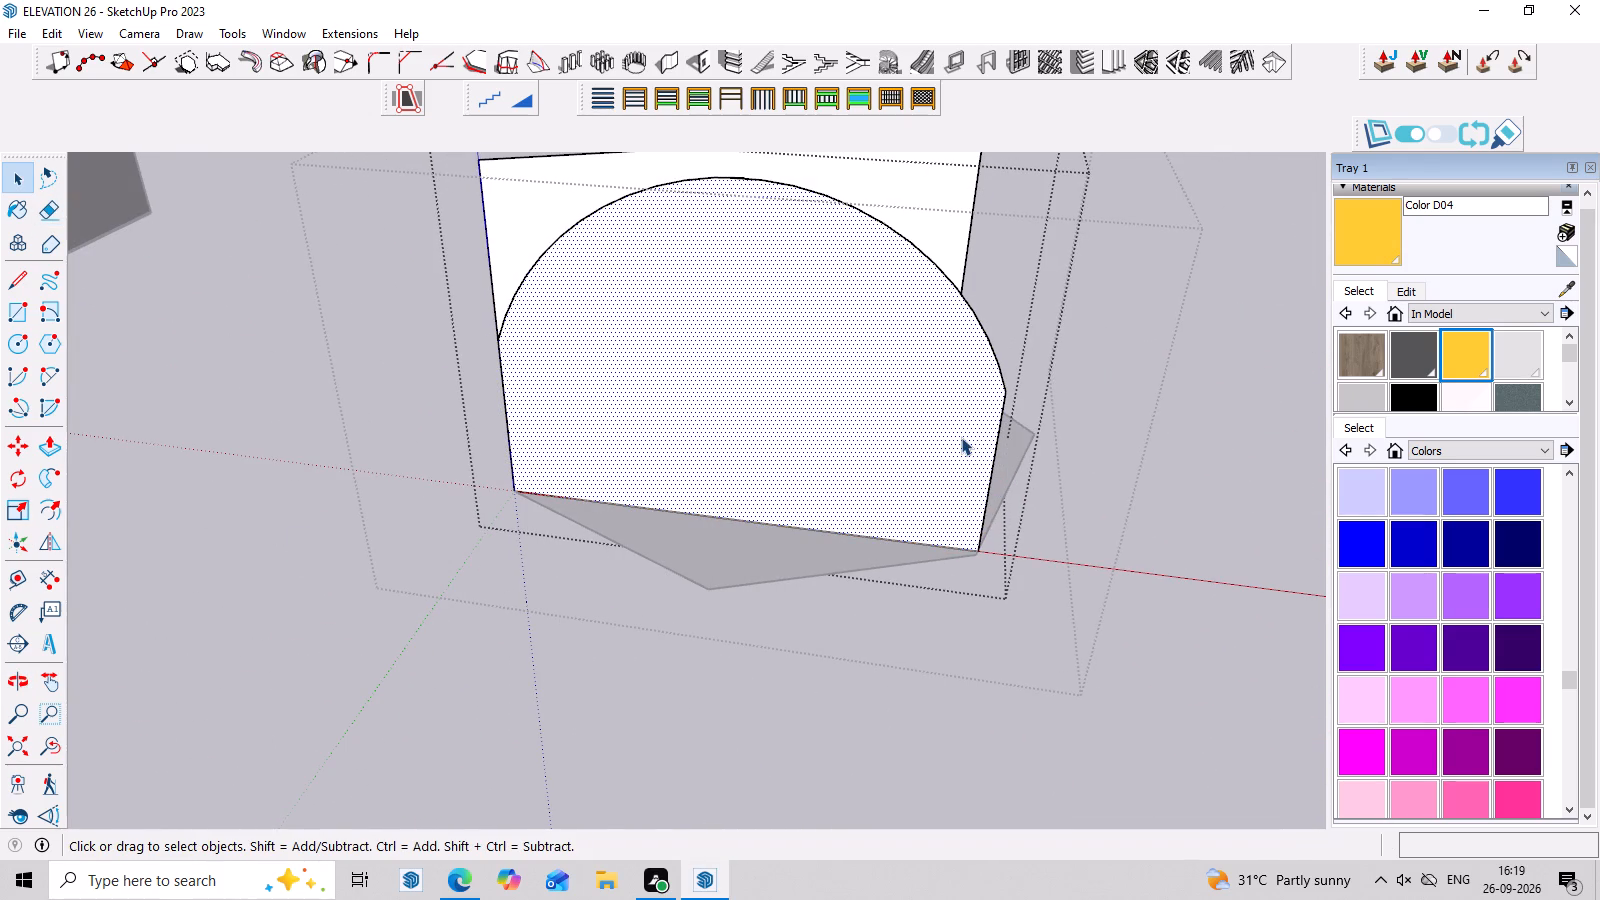
pyautogui.press('f')
pyautogui.doubleClick(962, 308)
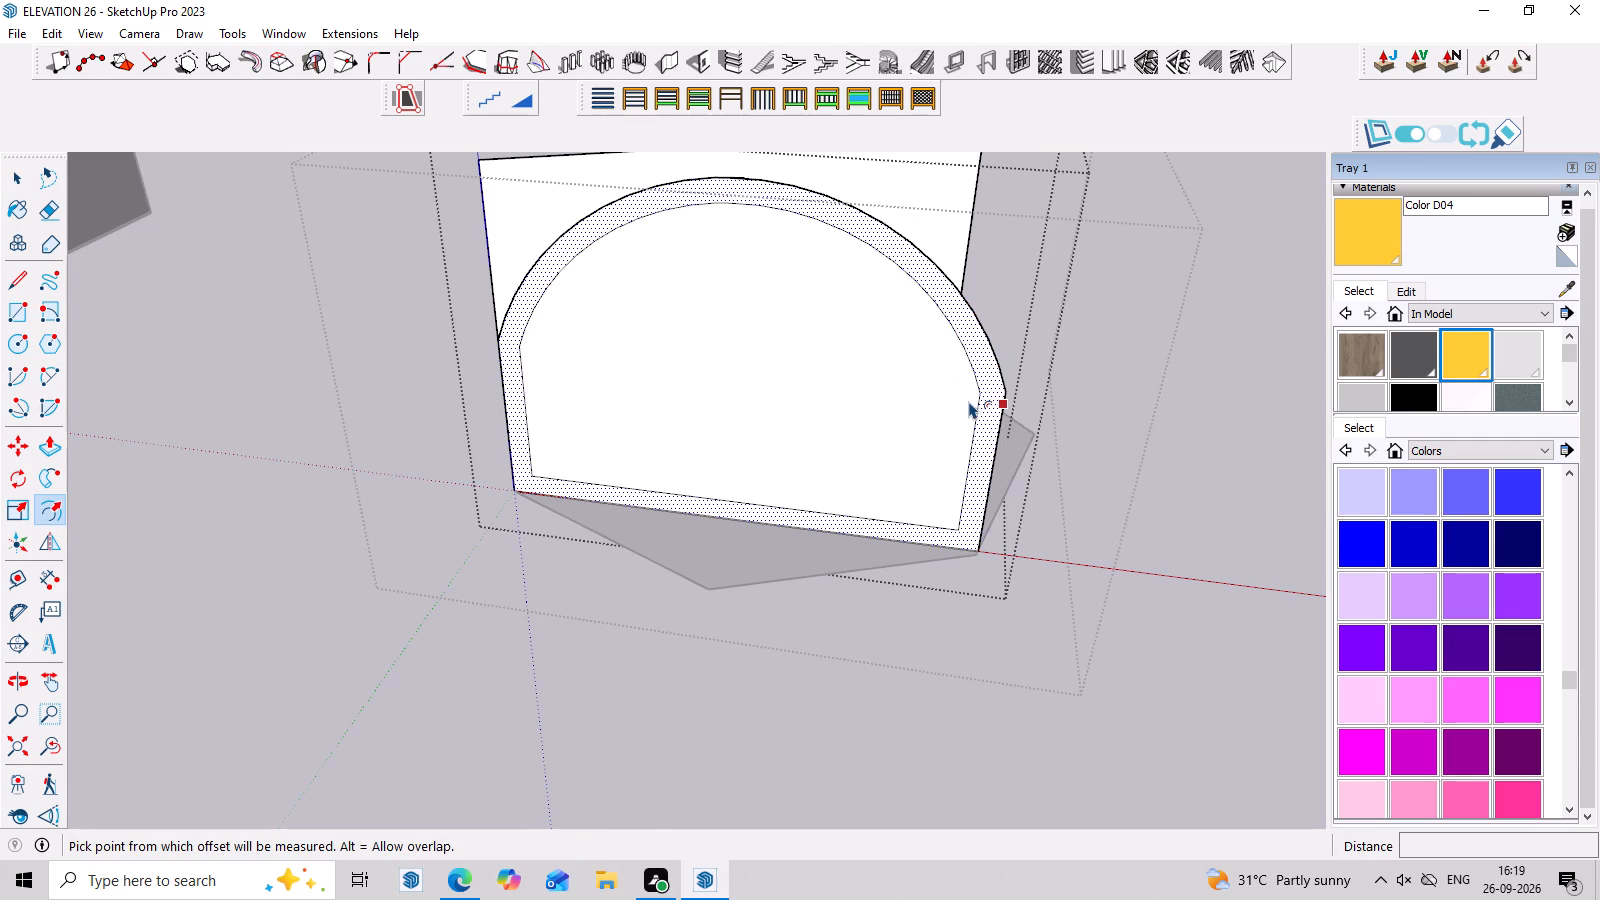
pyautogui.hotkey('ctrl', 'z')
pyautogui.click(985, 327)
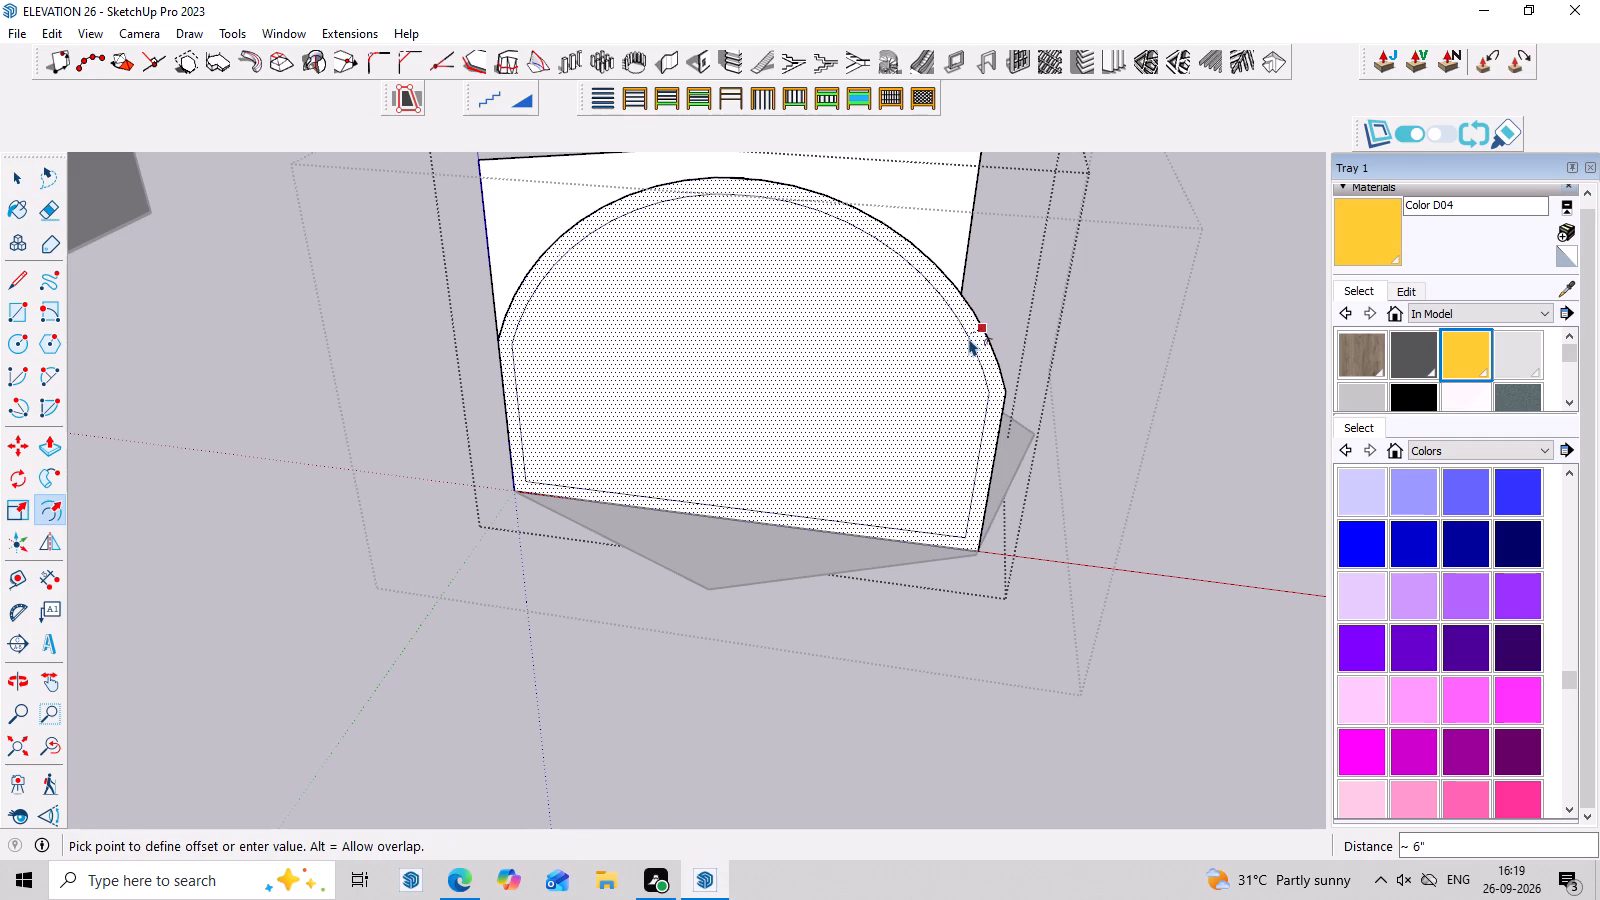
pyautogui.click(969, 338)
# Move the inner outline's bottom edge down onto the arched panel's base edge, leaving the frame open at the bottom.
pyautogui.moveTo(980, 476); pyautogui.dragTo(1037, 421, button='middle')
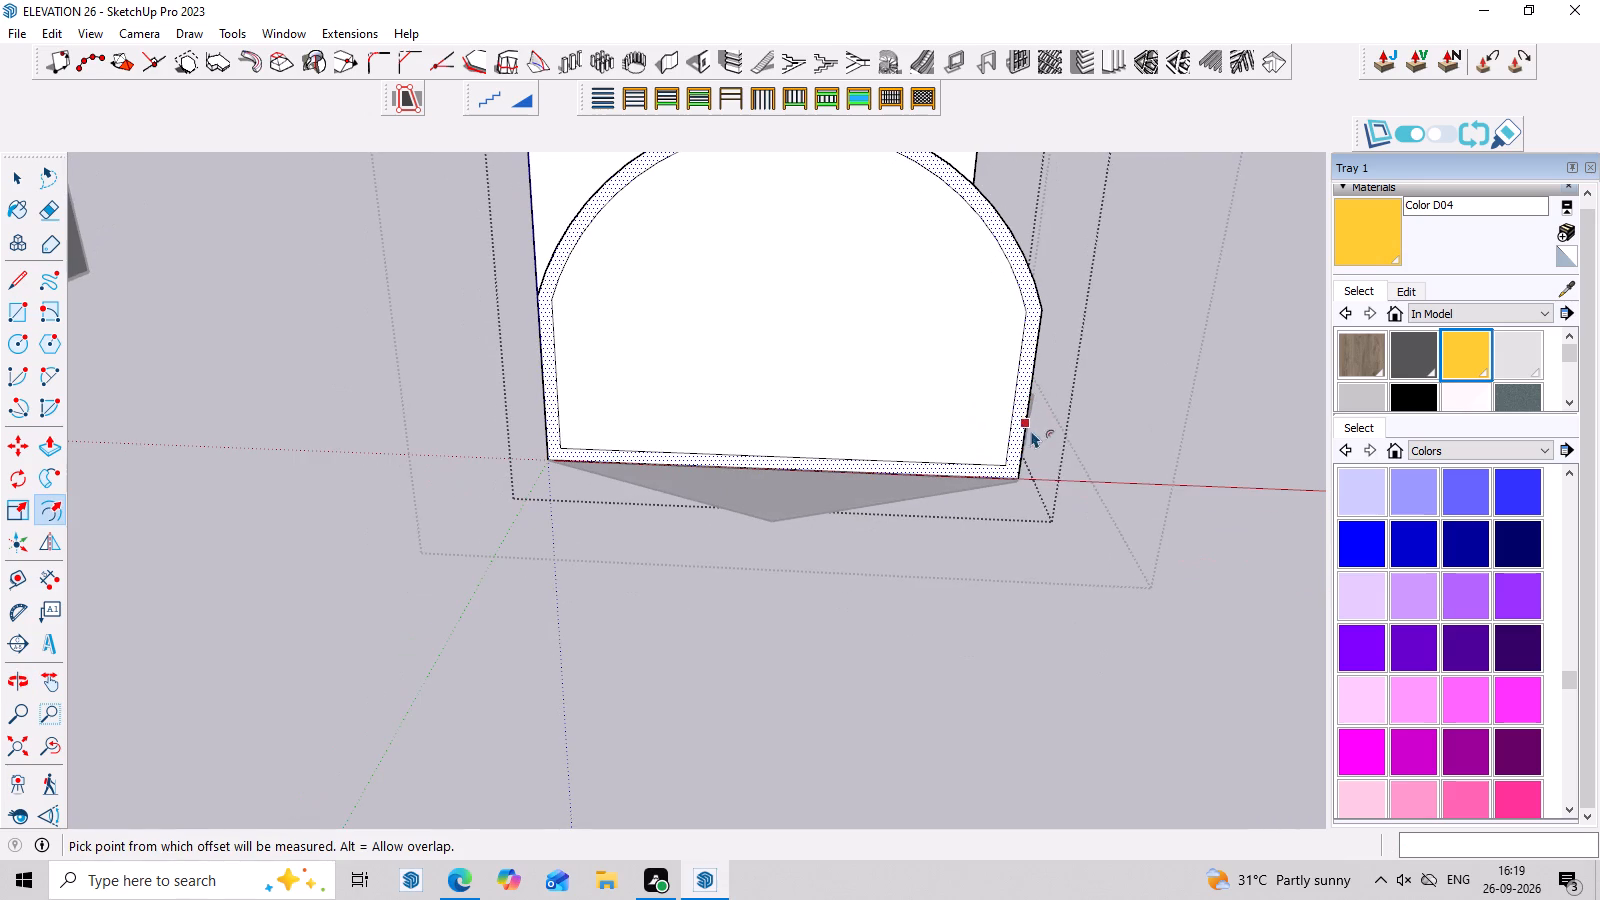
pyautogui.scroll(3, 1011, 477)
pyautogui.moveTo(1011, 478); pyautogui.dragTo(1013, 427, button='middle')
pyautogui.press('space')
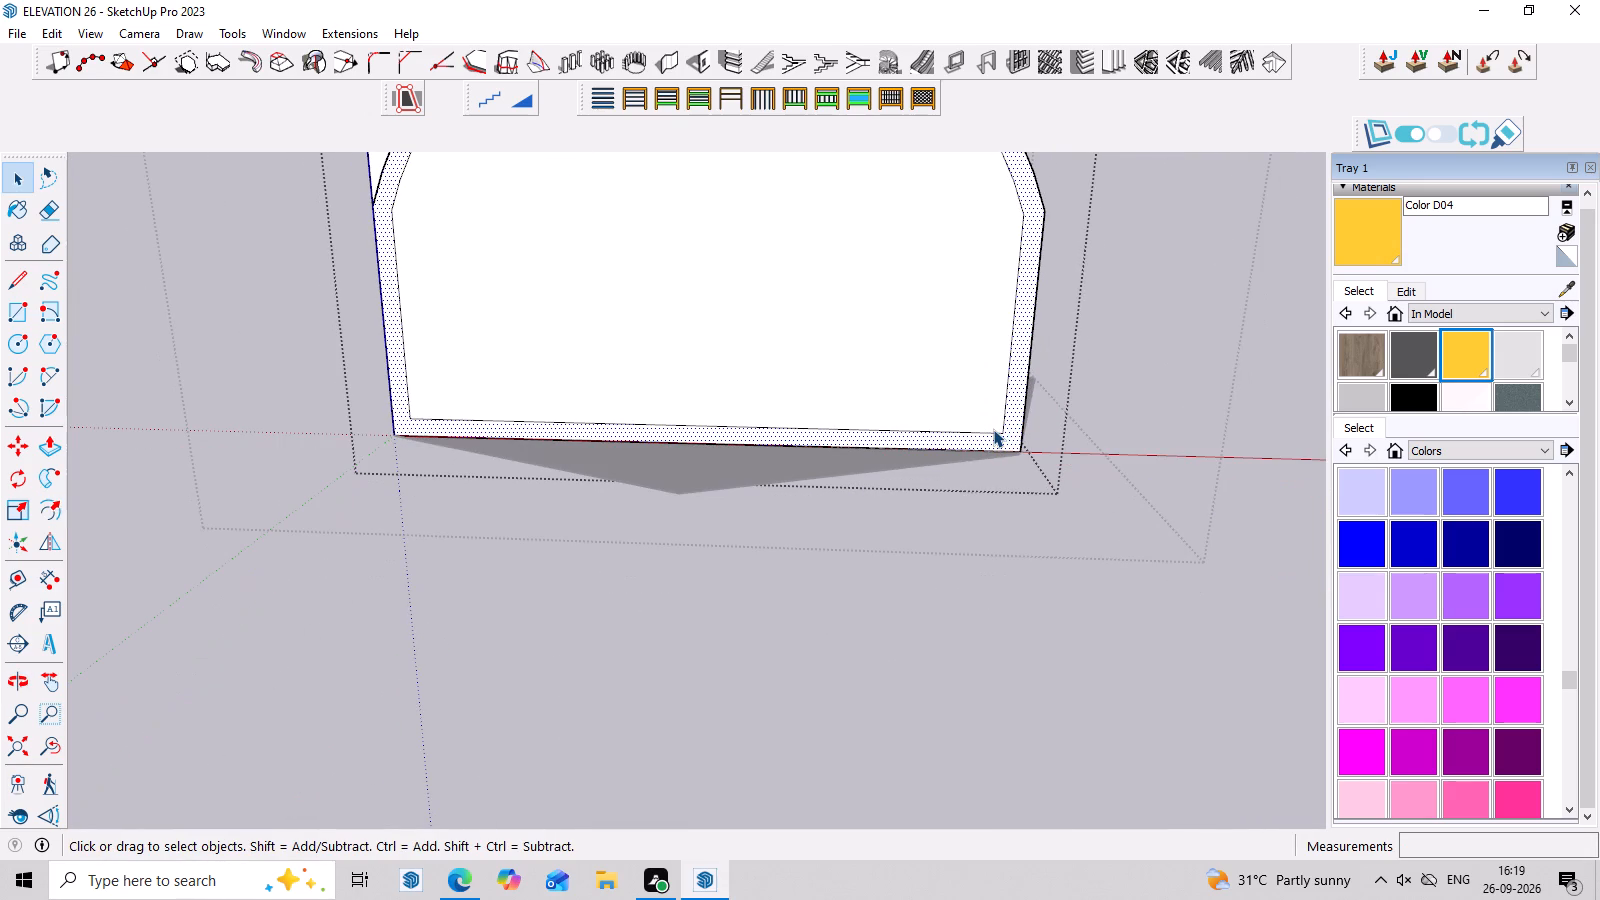
pyautogui.click(993, 429)
pyautogui.scroll(2, 993, 429)
pyautogui.click(992, 433)
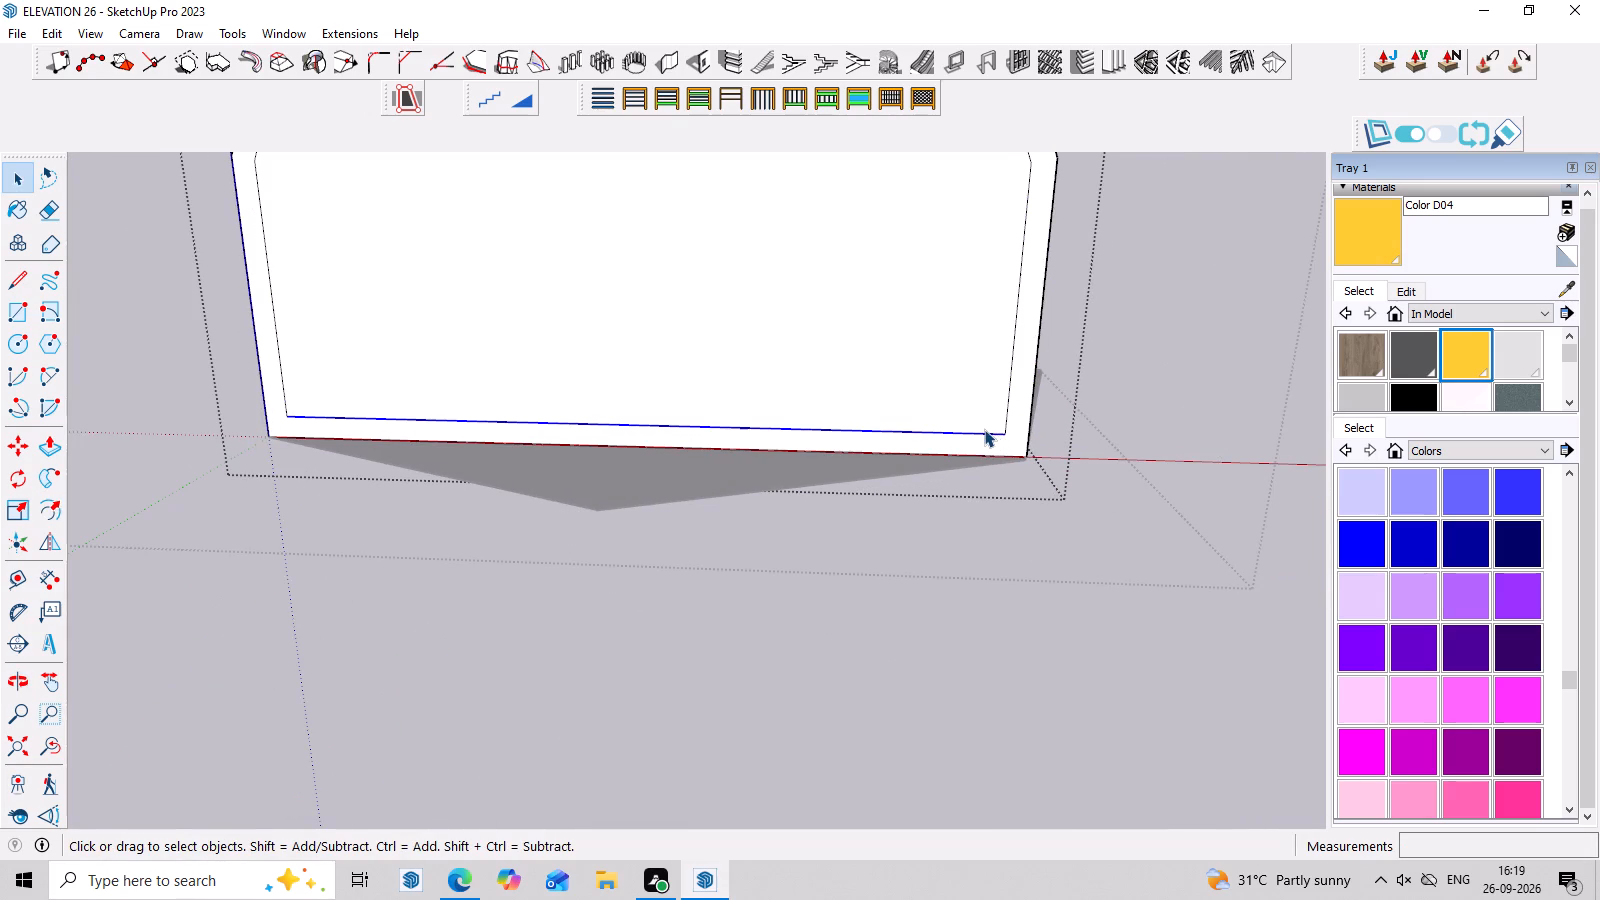
pyautogui.press('m')
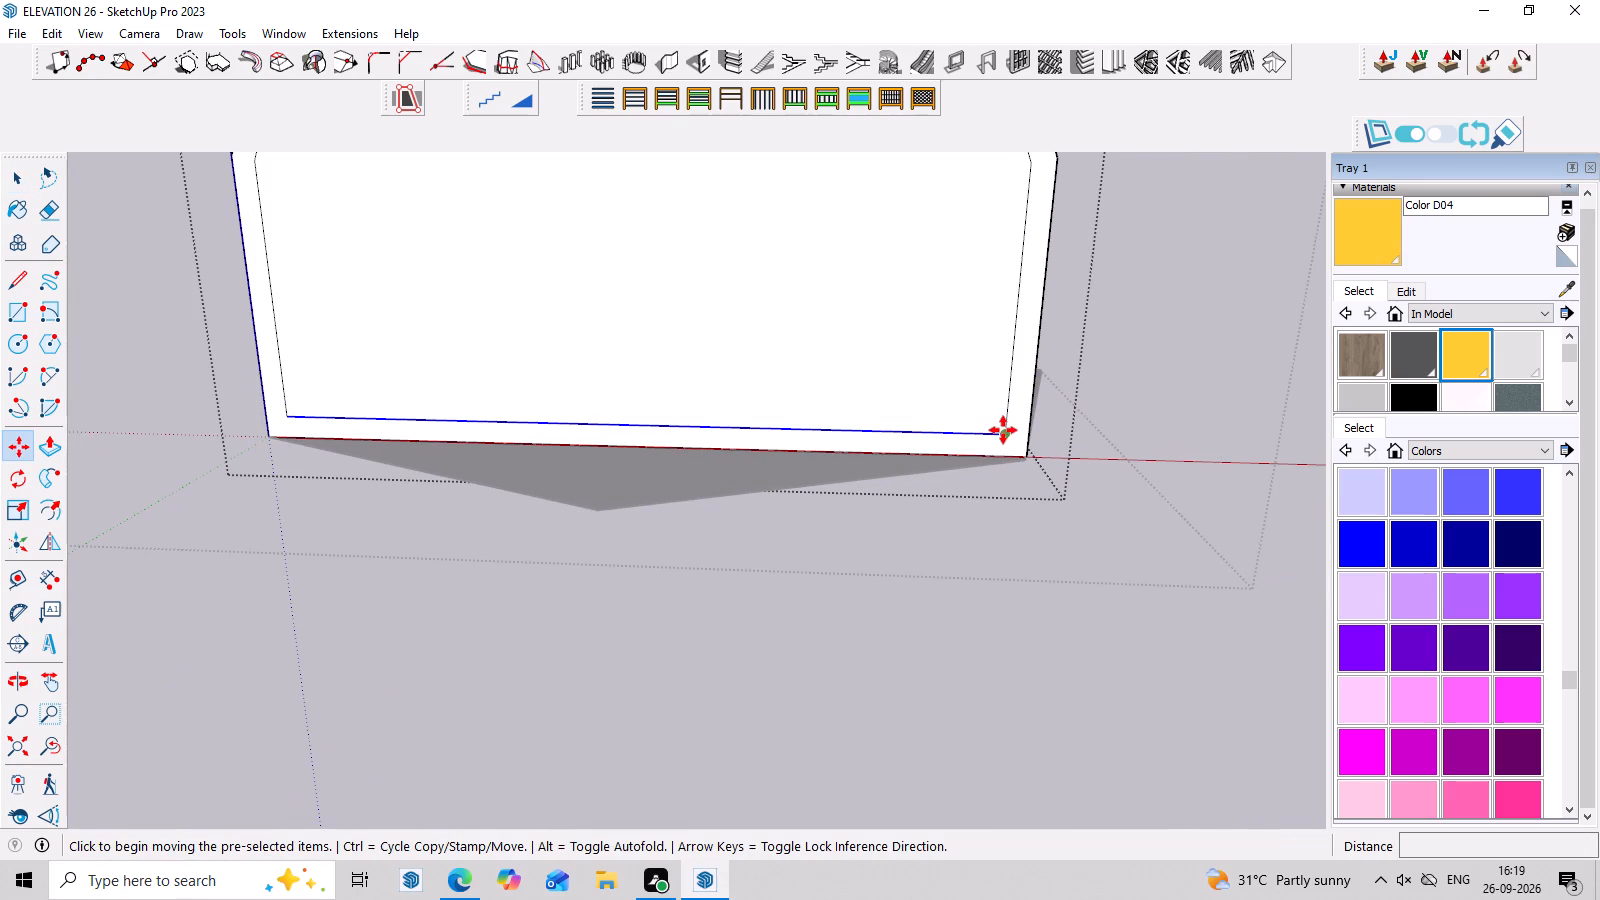
pyautogui.click(1003, 430)
pyautogui.click(1001, 456)
pyautogui.scroll(-6, 1035, 481)
pyautogui.scroll(1, 1178, 537)
pyautogui.moveTo(1180, 536); pyautogui.dragTo(1154, 549, button='middle')
pyautogui.scroll(-7, 1155, 547)
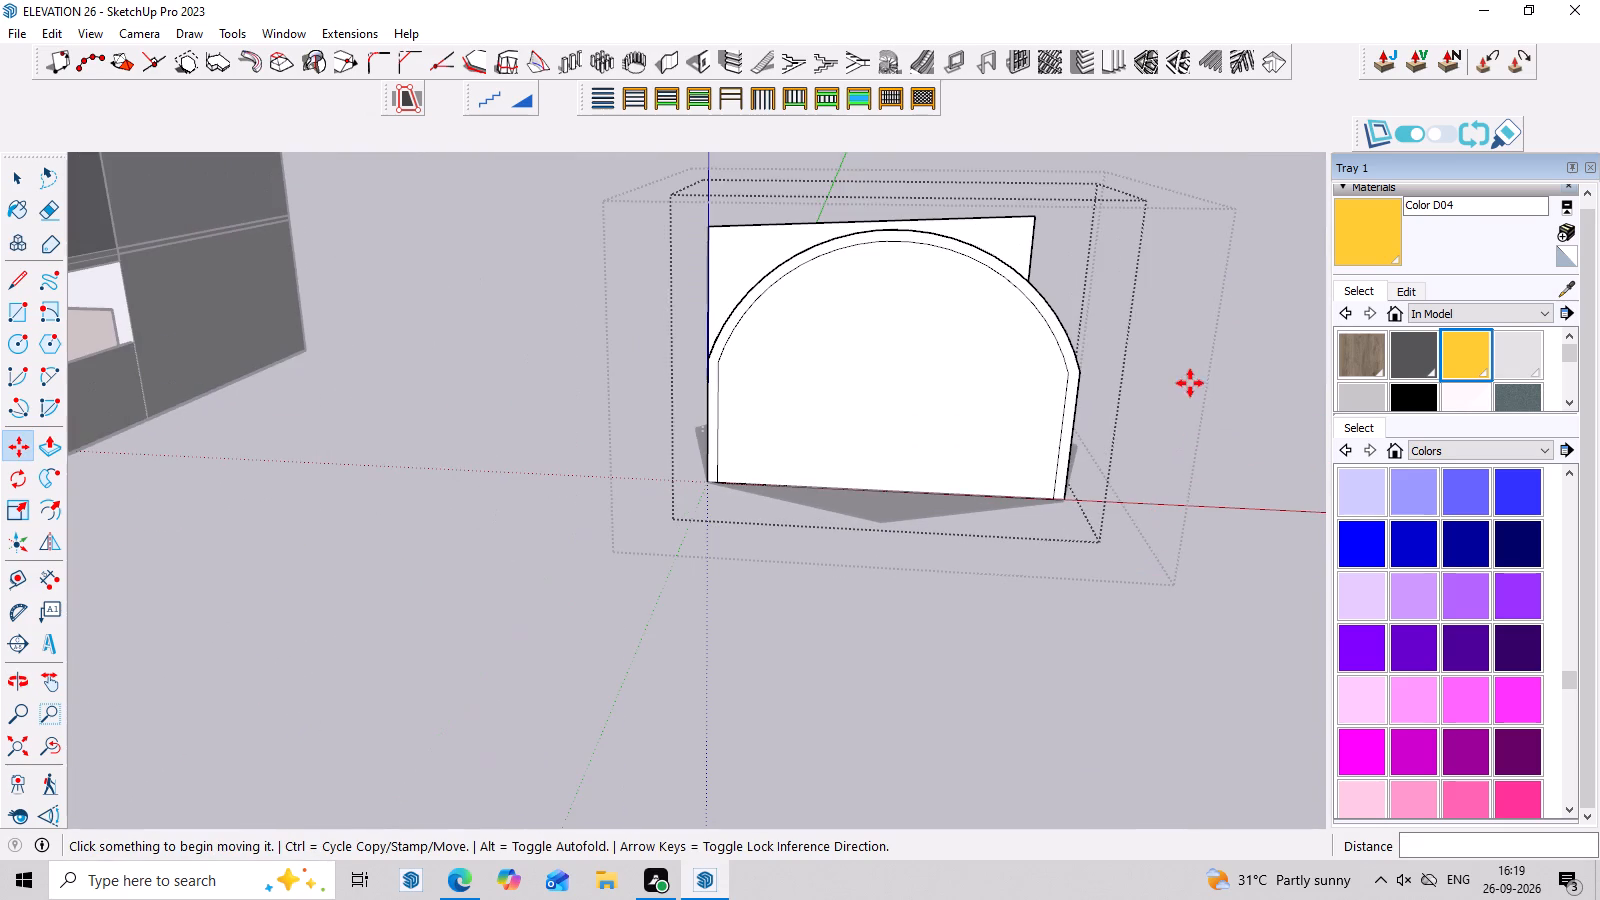
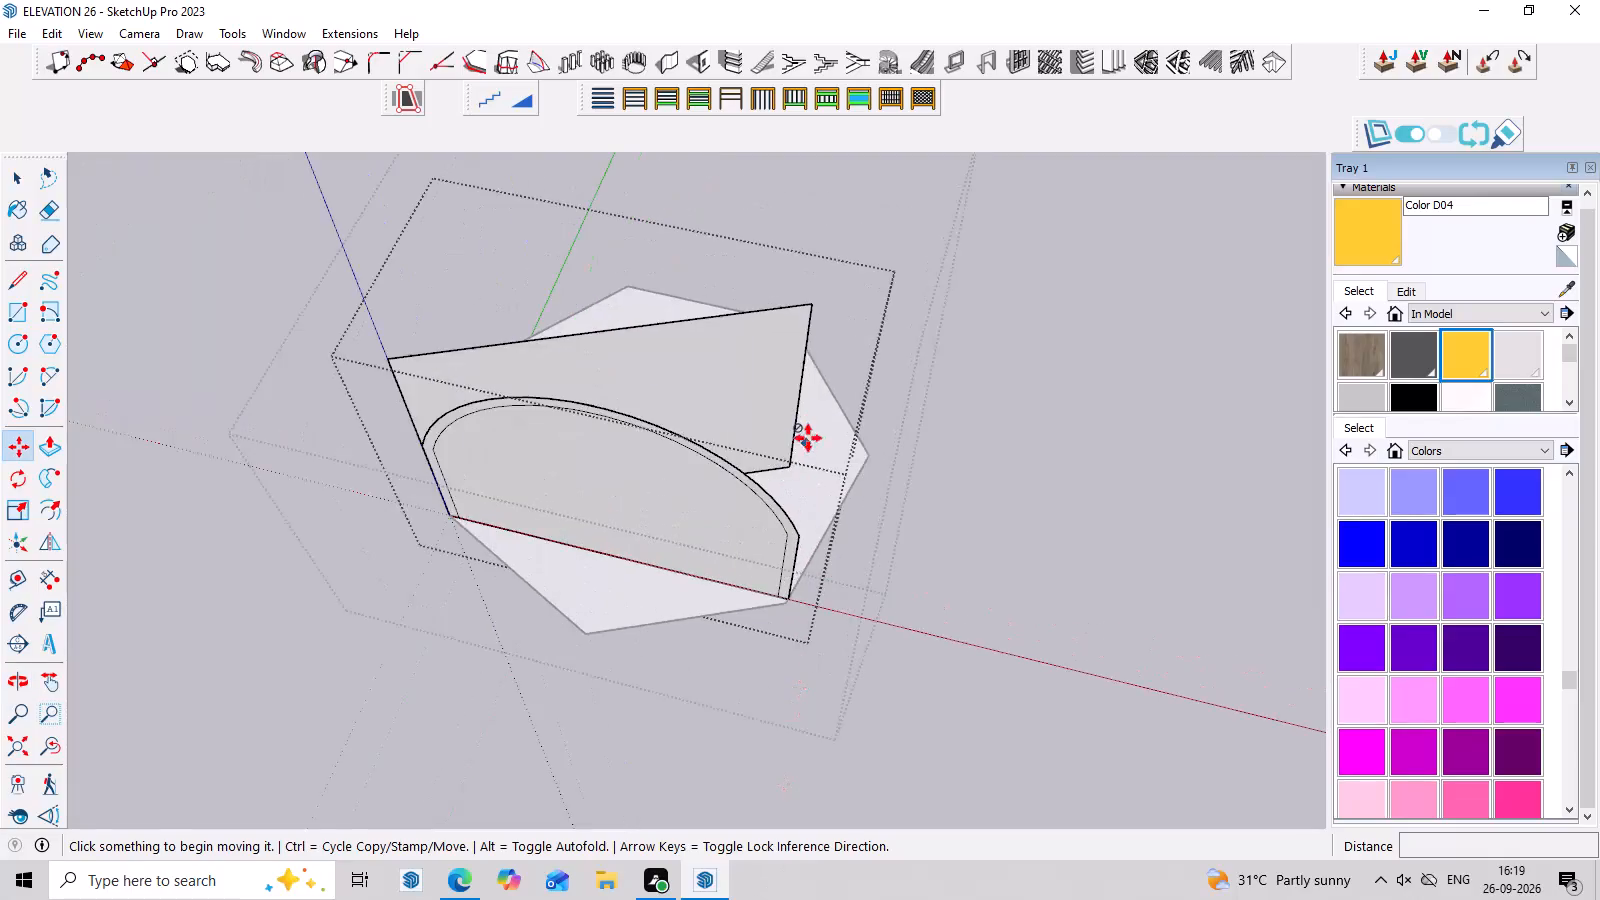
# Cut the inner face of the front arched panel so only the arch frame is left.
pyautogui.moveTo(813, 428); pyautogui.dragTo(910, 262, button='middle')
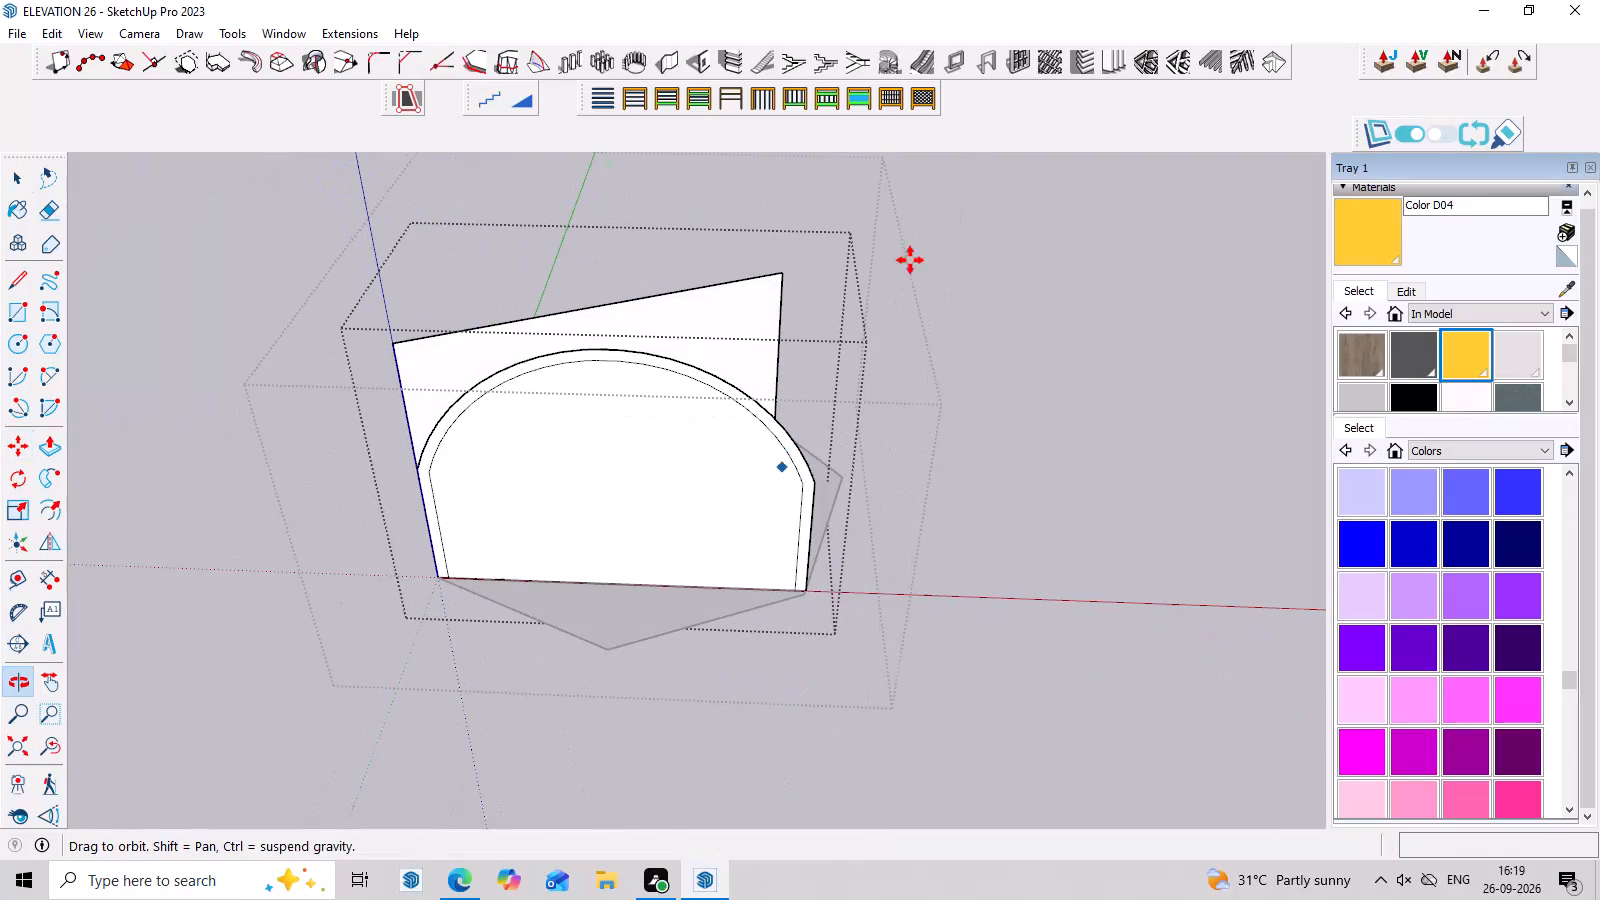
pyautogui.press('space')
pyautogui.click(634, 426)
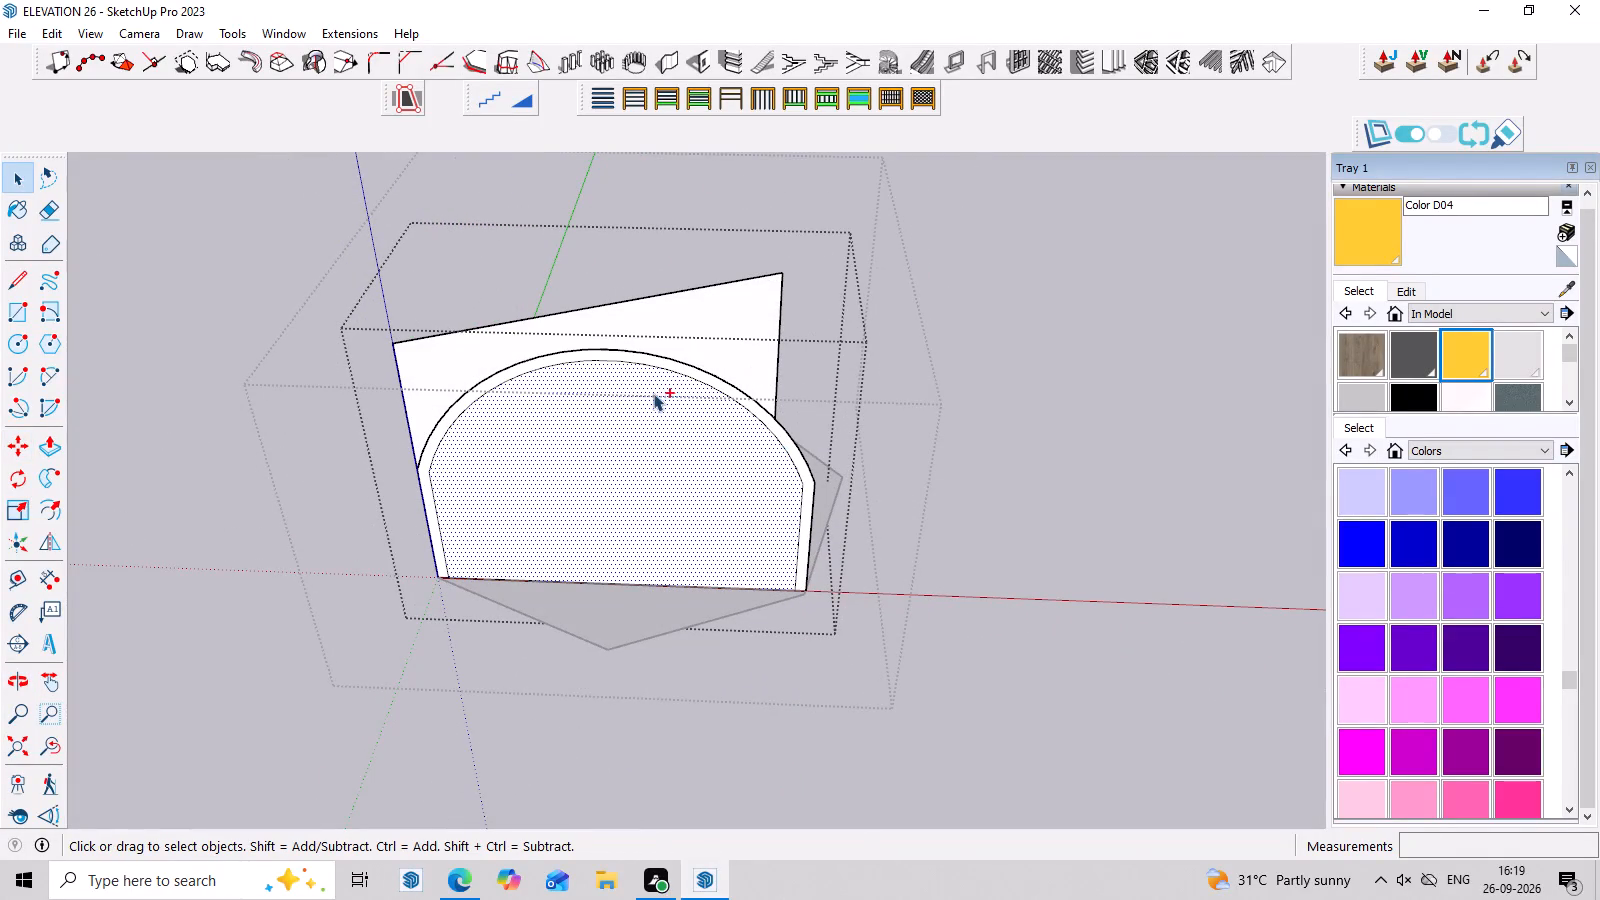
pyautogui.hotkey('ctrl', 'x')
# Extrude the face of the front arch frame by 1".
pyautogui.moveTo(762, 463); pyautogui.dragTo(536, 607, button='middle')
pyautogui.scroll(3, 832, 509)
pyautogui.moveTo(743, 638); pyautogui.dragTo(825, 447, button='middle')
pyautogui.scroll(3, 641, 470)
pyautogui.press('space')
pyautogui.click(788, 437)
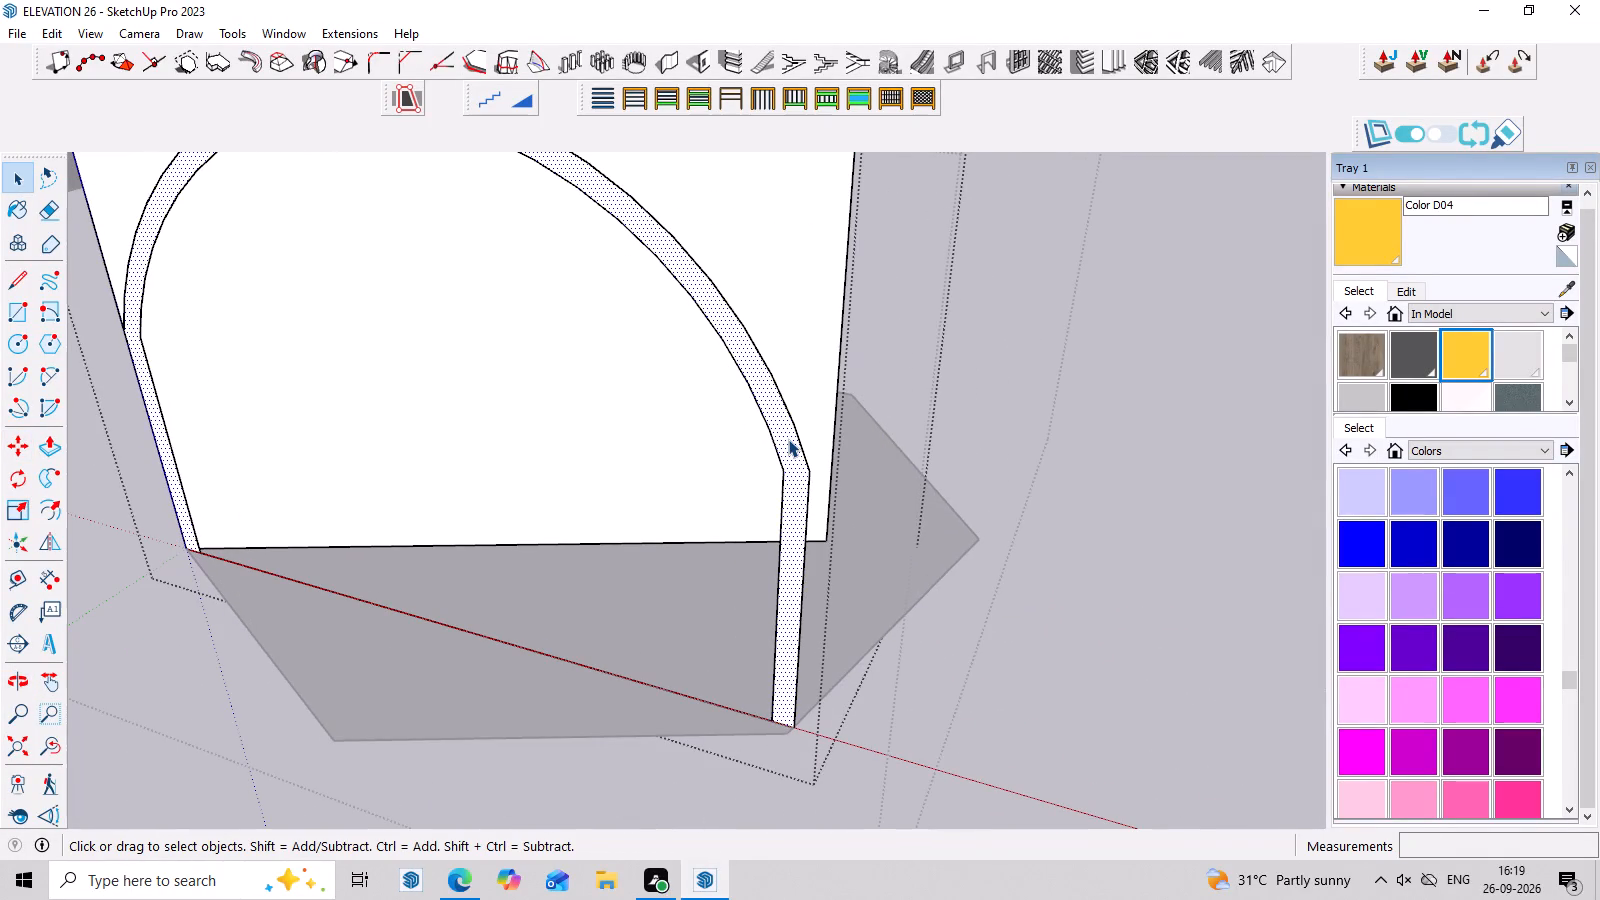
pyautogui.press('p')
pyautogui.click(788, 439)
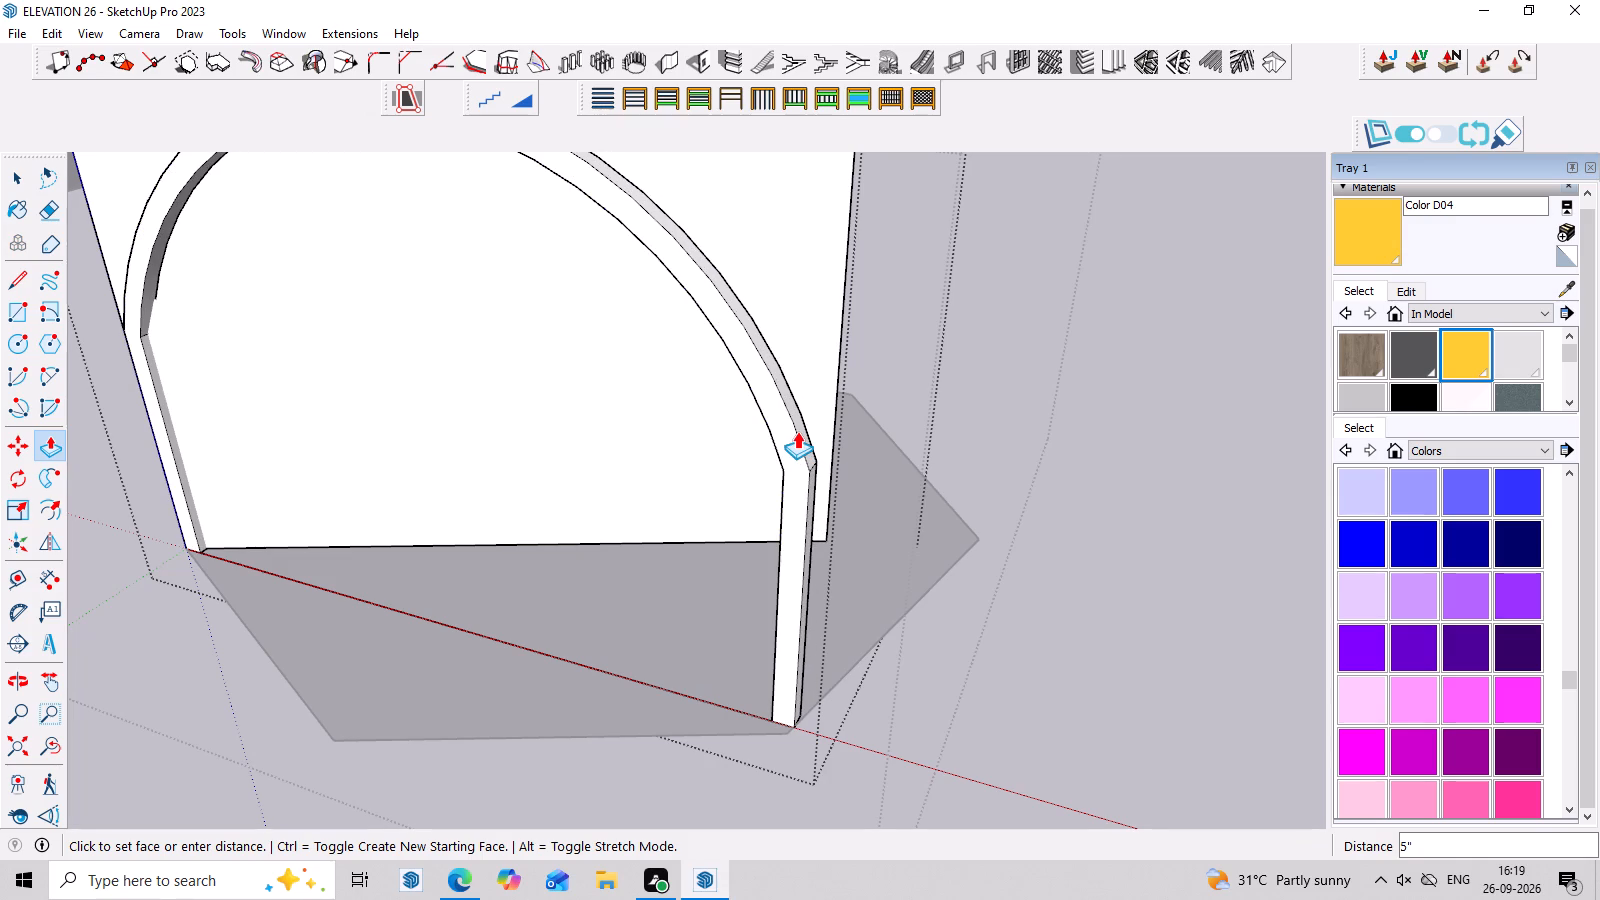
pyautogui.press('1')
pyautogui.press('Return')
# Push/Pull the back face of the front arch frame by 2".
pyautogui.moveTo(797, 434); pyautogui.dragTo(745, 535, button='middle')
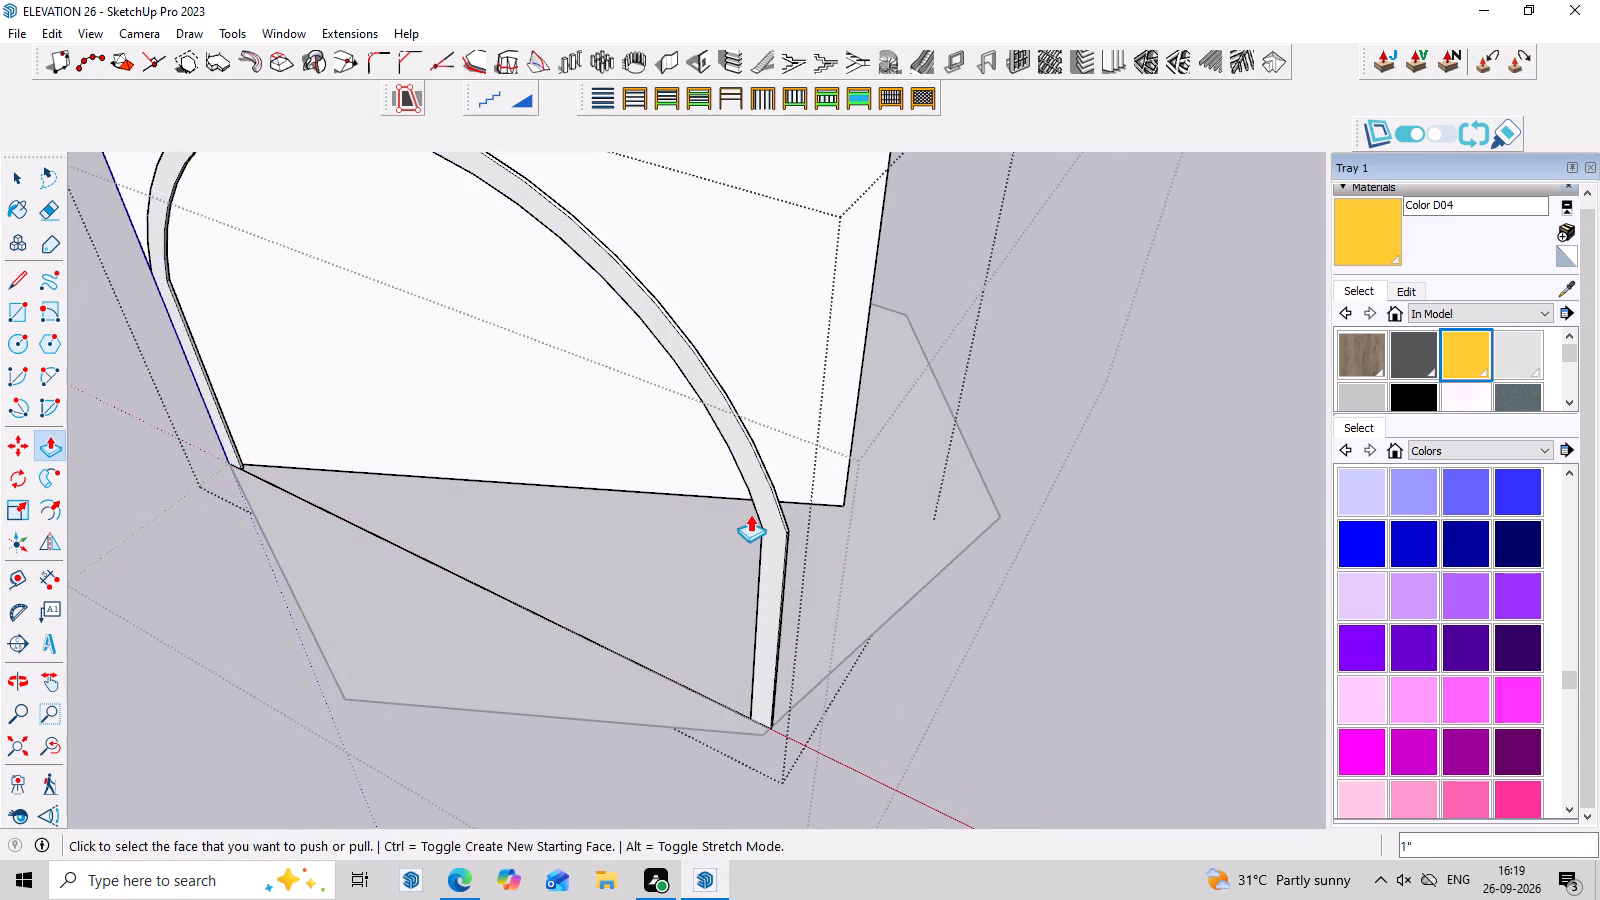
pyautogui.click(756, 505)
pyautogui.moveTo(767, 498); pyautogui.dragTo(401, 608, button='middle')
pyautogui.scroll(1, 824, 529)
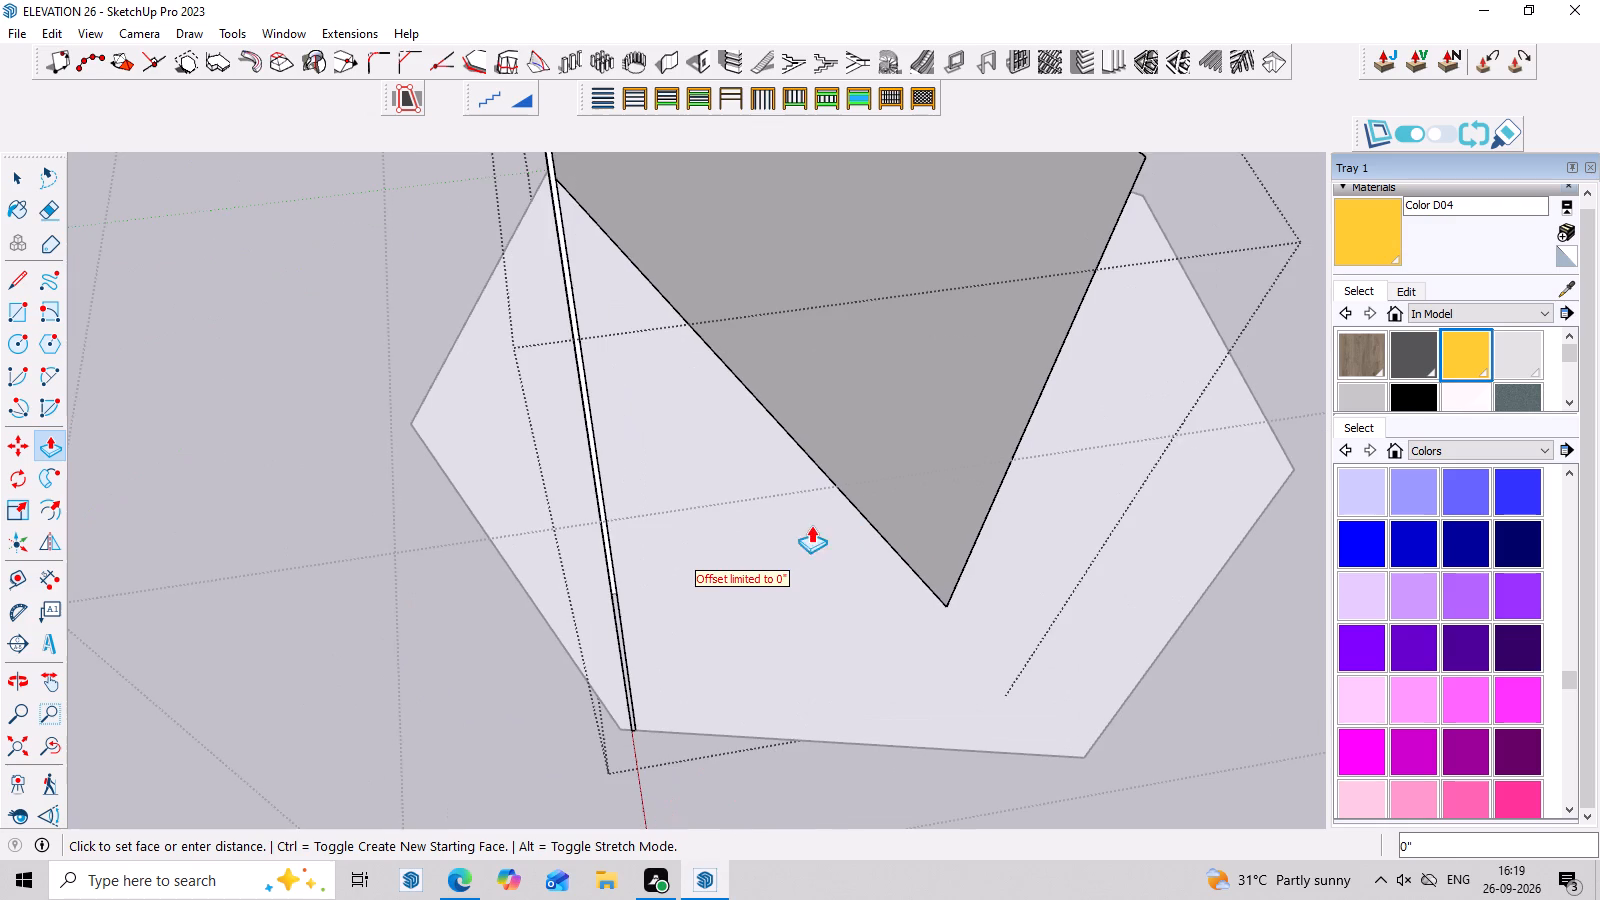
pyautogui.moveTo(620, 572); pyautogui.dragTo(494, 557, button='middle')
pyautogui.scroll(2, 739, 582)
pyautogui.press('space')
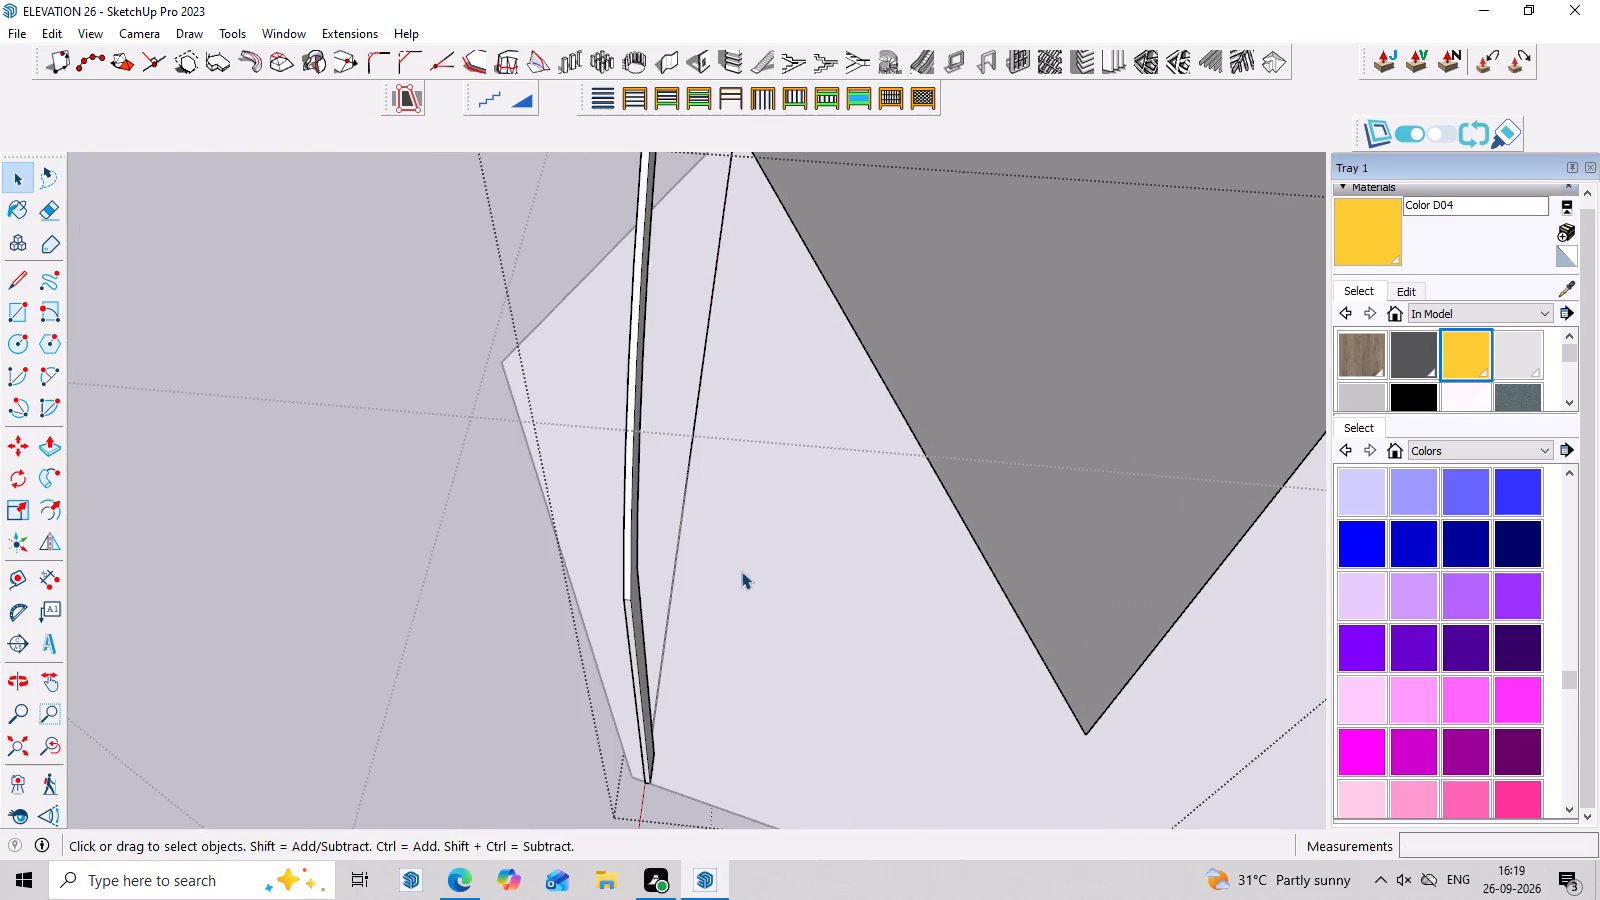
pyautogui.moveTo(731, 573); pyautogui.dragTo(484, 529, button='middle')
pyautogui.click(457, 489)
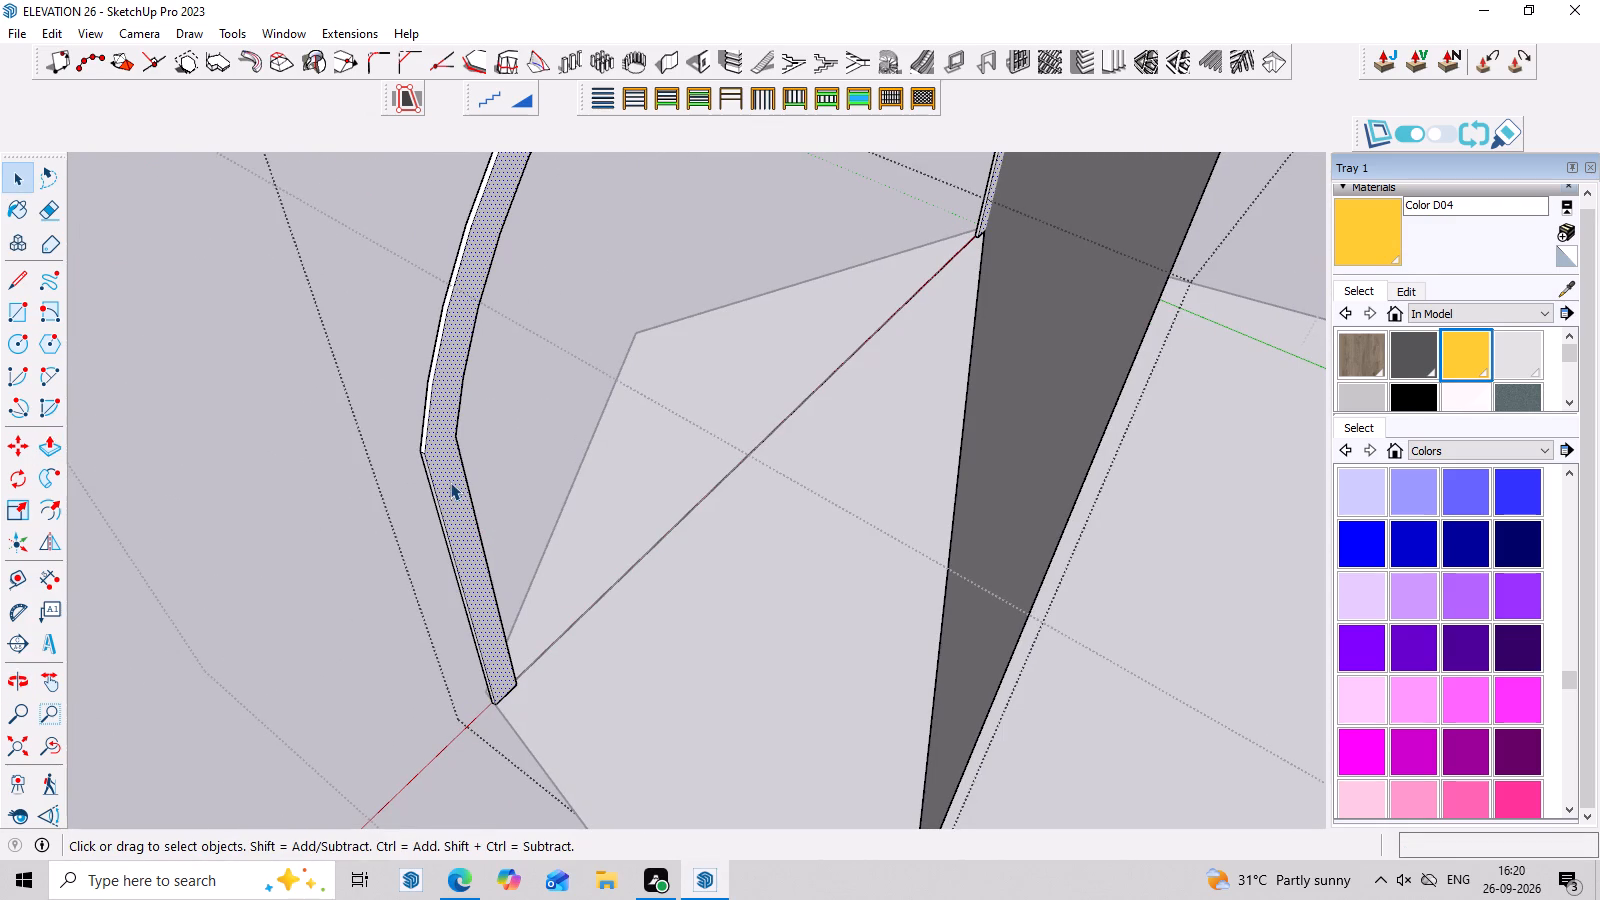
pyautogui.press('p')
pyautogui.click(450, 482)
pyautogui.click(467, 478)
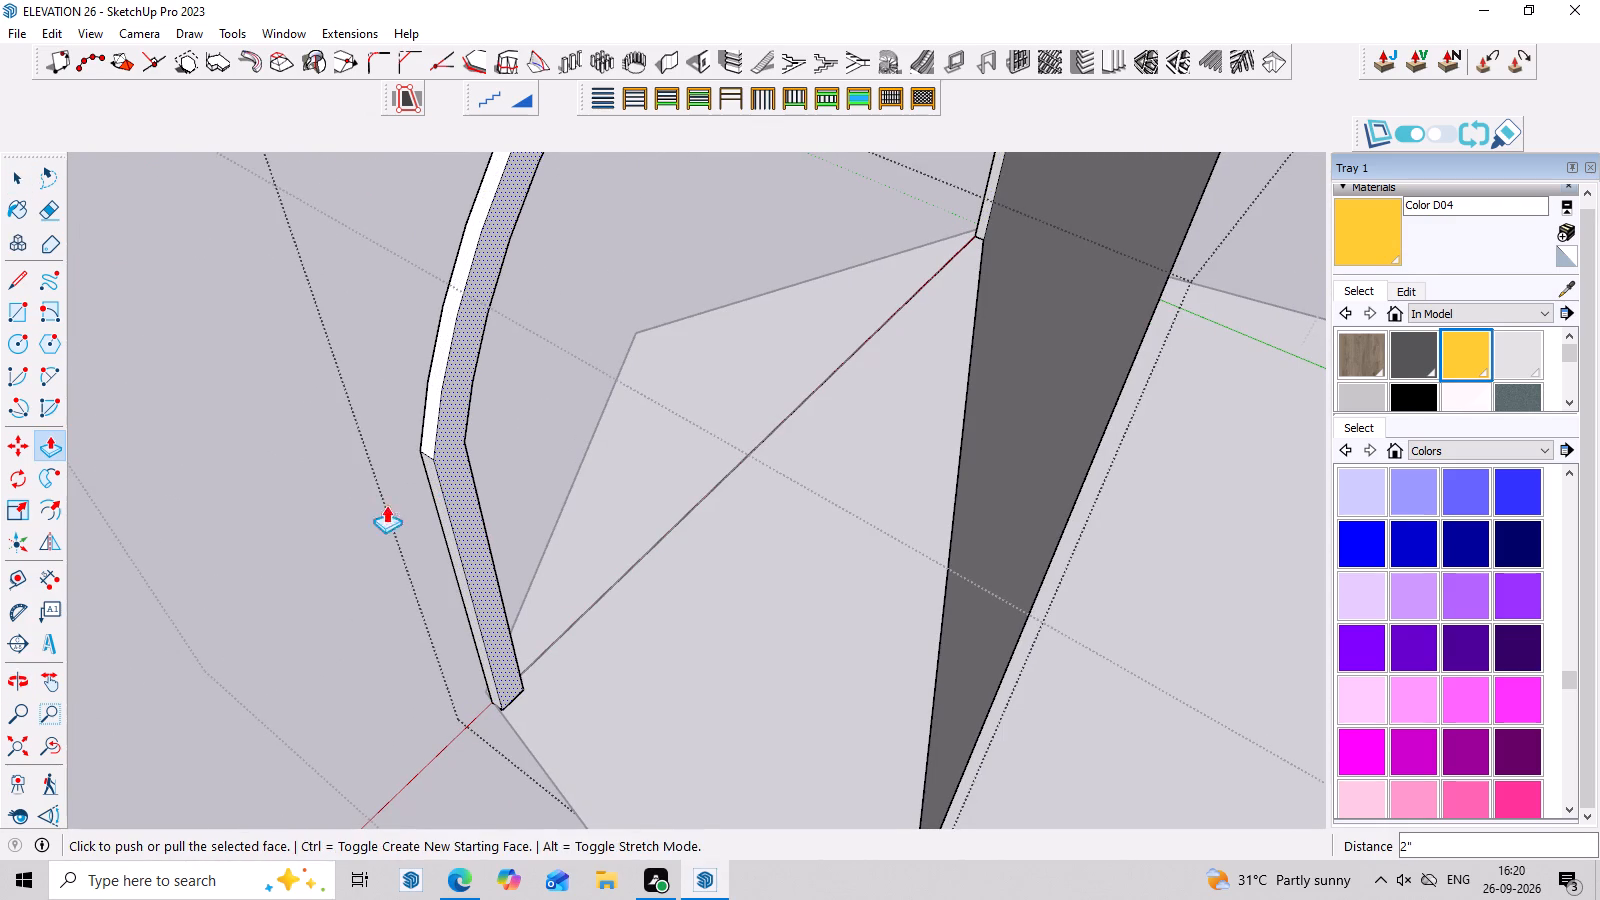
# Examine the thickened arch frame and the plain rectangle behind it from several sides.
pyautogui.moveTo(395, 527); pyautogui.dragTo(745, 481, button='middle')
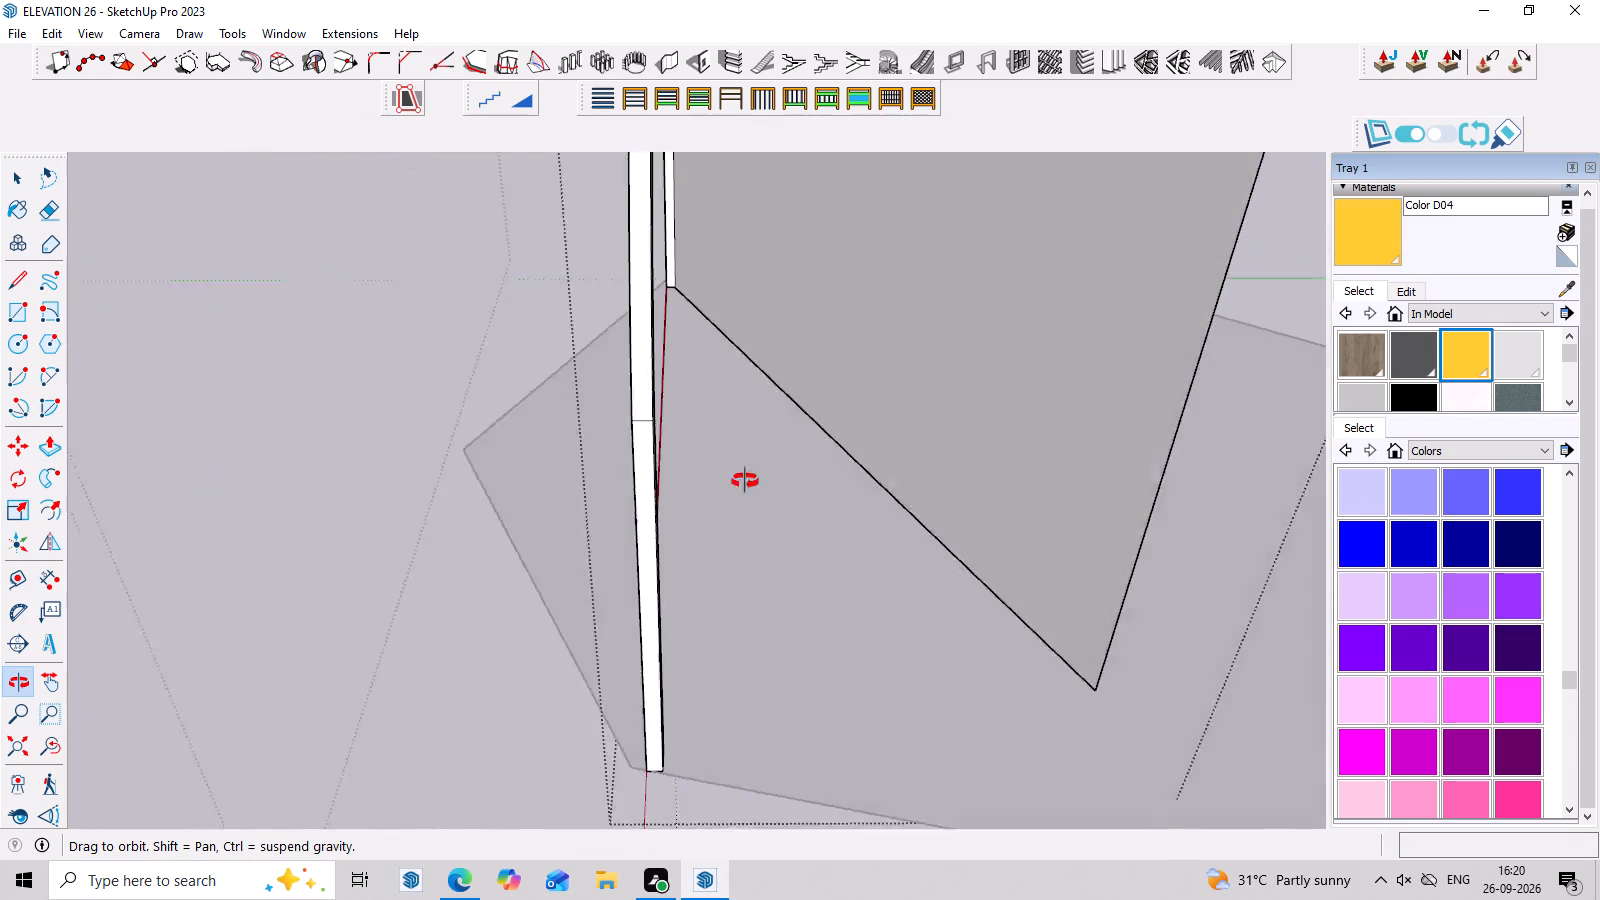
pyautogui.moveTo(745, 481); pyautogui.dragTo(903, 289, button='middle')
pyautogui.scroll(-7, 752, 303)
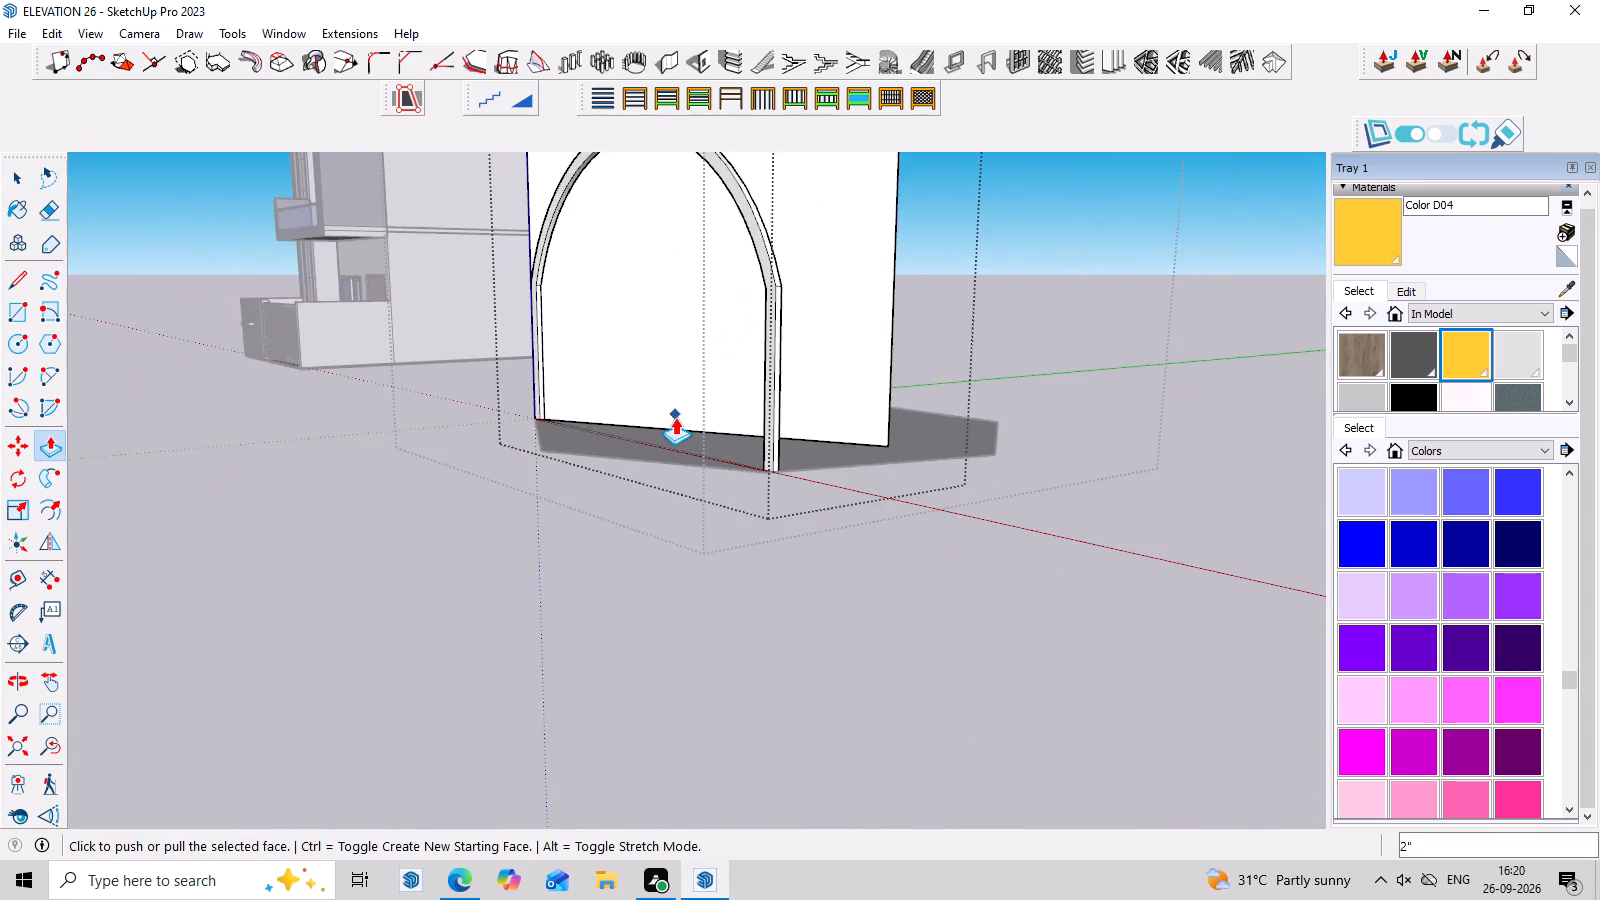
pyautogui.scroll(-4, 675, 417)
pyautogui.scroll(1, 810, 528)
pyautogui.moveTo(843, 545); pyautogui.dragTo(1079, 619, button='middle')
pyautogui.scroll(1, 1056, 600)
pyautogui.scroll(-7, 722, 446)
pyautogui.moveTo(1343, 533); pyautogui.dragTo(1379, 506, button='middle')
pyautogui.scroll(6, 1174, 421)
pyautogui.moveTo(848, 457); pyautogui.dragTo(970, 489, button='middle')
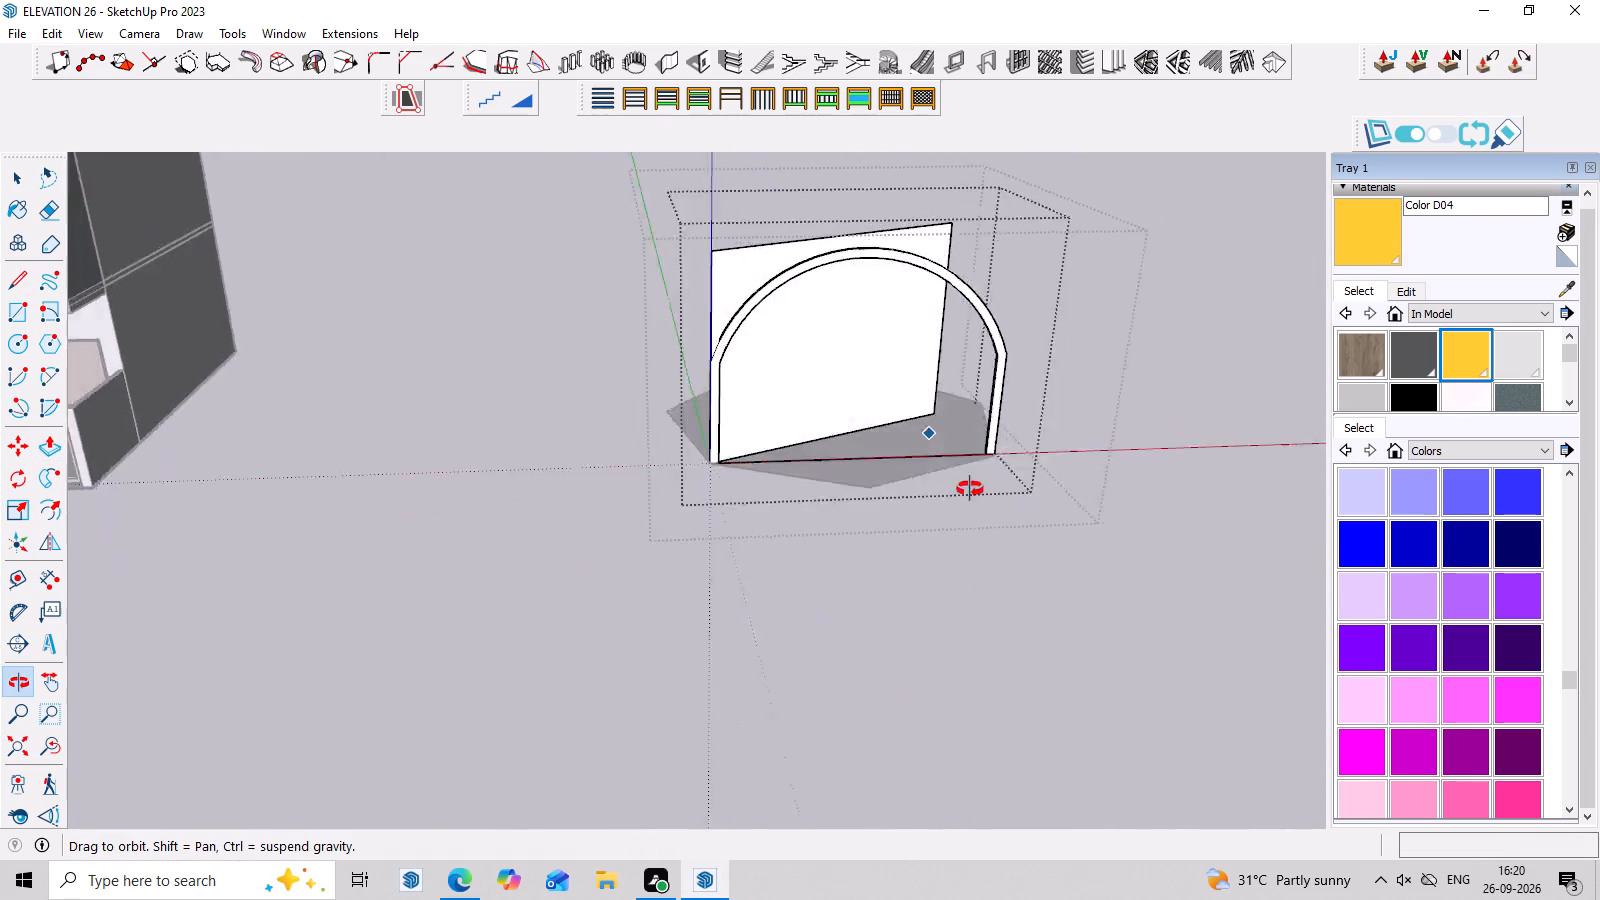
pyautogui.moveTo(970, 489); pyautogui.dragTo(626, 621, button='middle')
pyautogui.scroll(2, 769, 635)
pyautogui.moveTo(801, 635); pyautogui.dragTo(1131, 585, button='middle')
pyautogui.press('space')
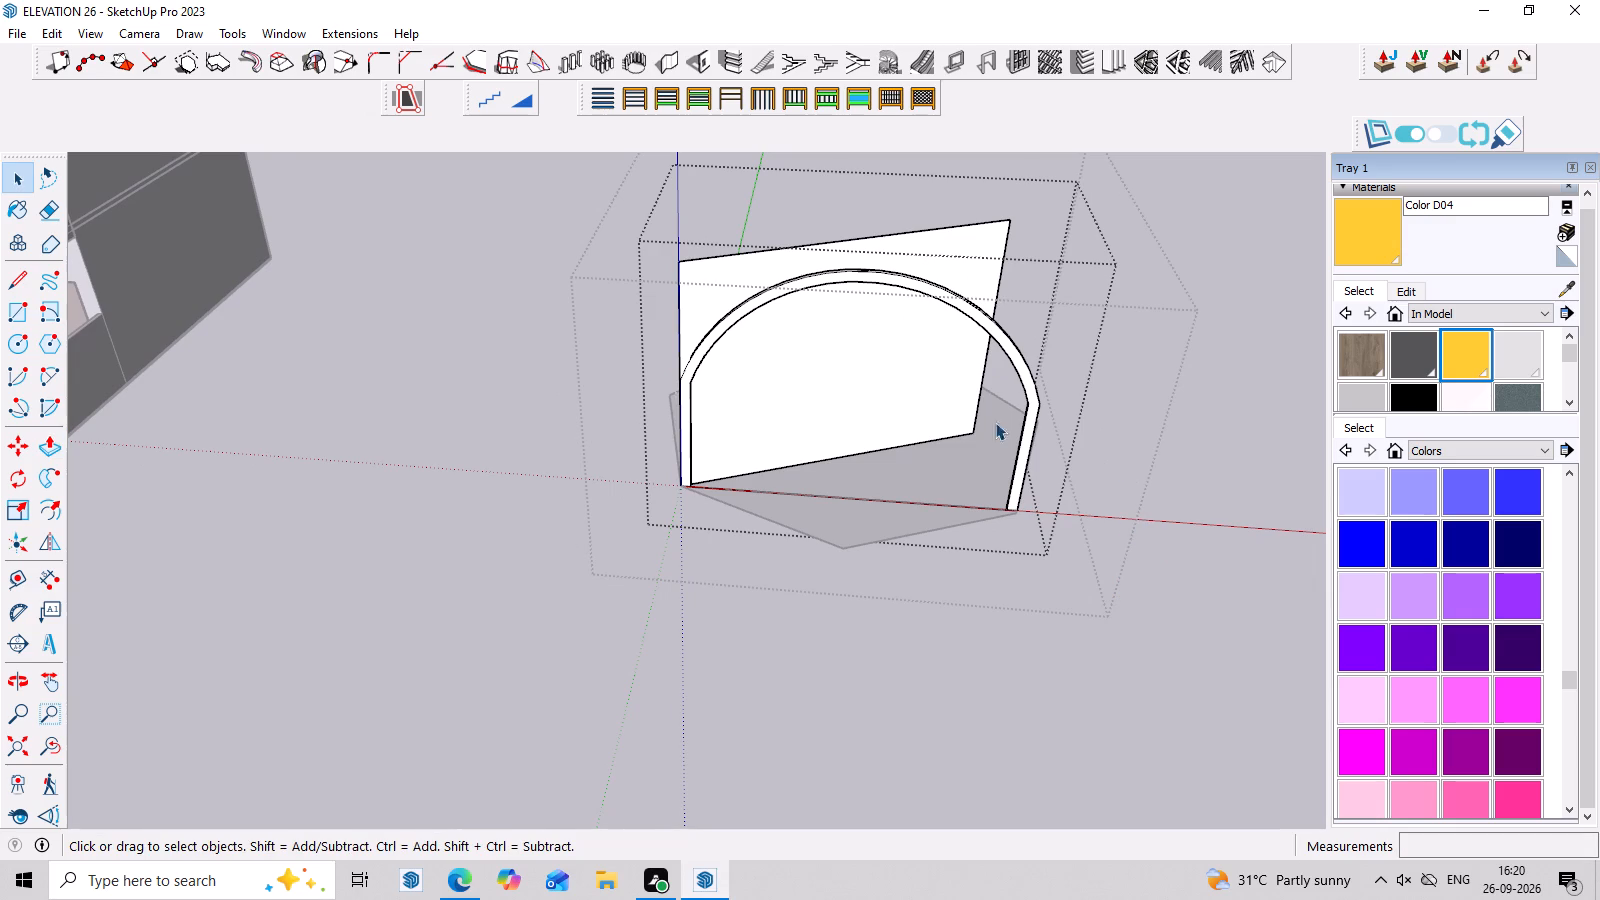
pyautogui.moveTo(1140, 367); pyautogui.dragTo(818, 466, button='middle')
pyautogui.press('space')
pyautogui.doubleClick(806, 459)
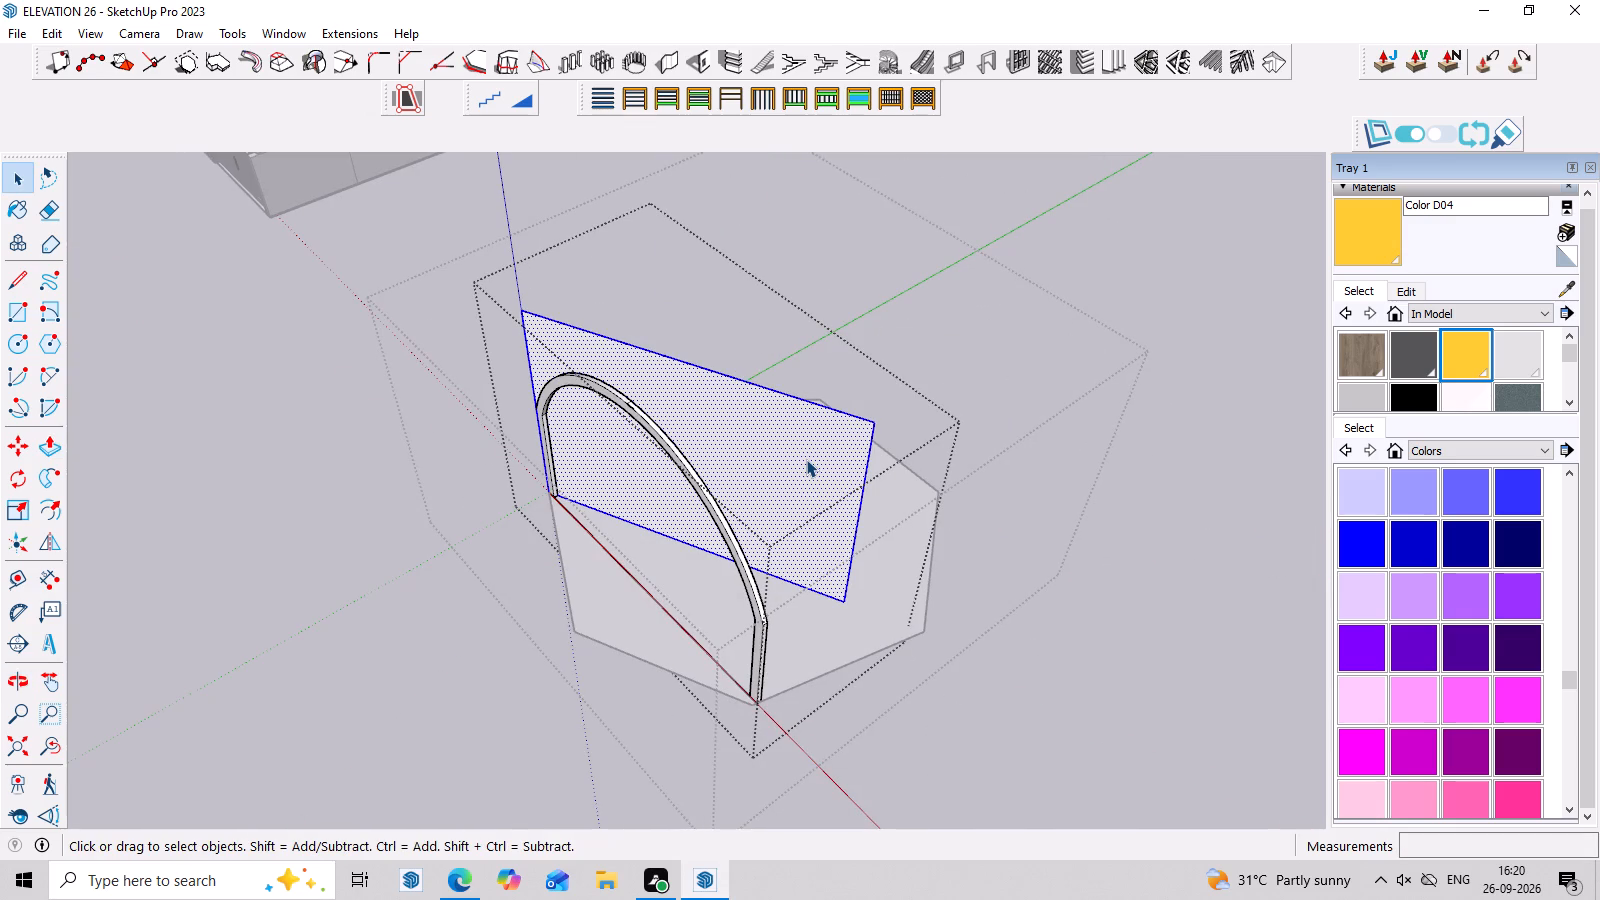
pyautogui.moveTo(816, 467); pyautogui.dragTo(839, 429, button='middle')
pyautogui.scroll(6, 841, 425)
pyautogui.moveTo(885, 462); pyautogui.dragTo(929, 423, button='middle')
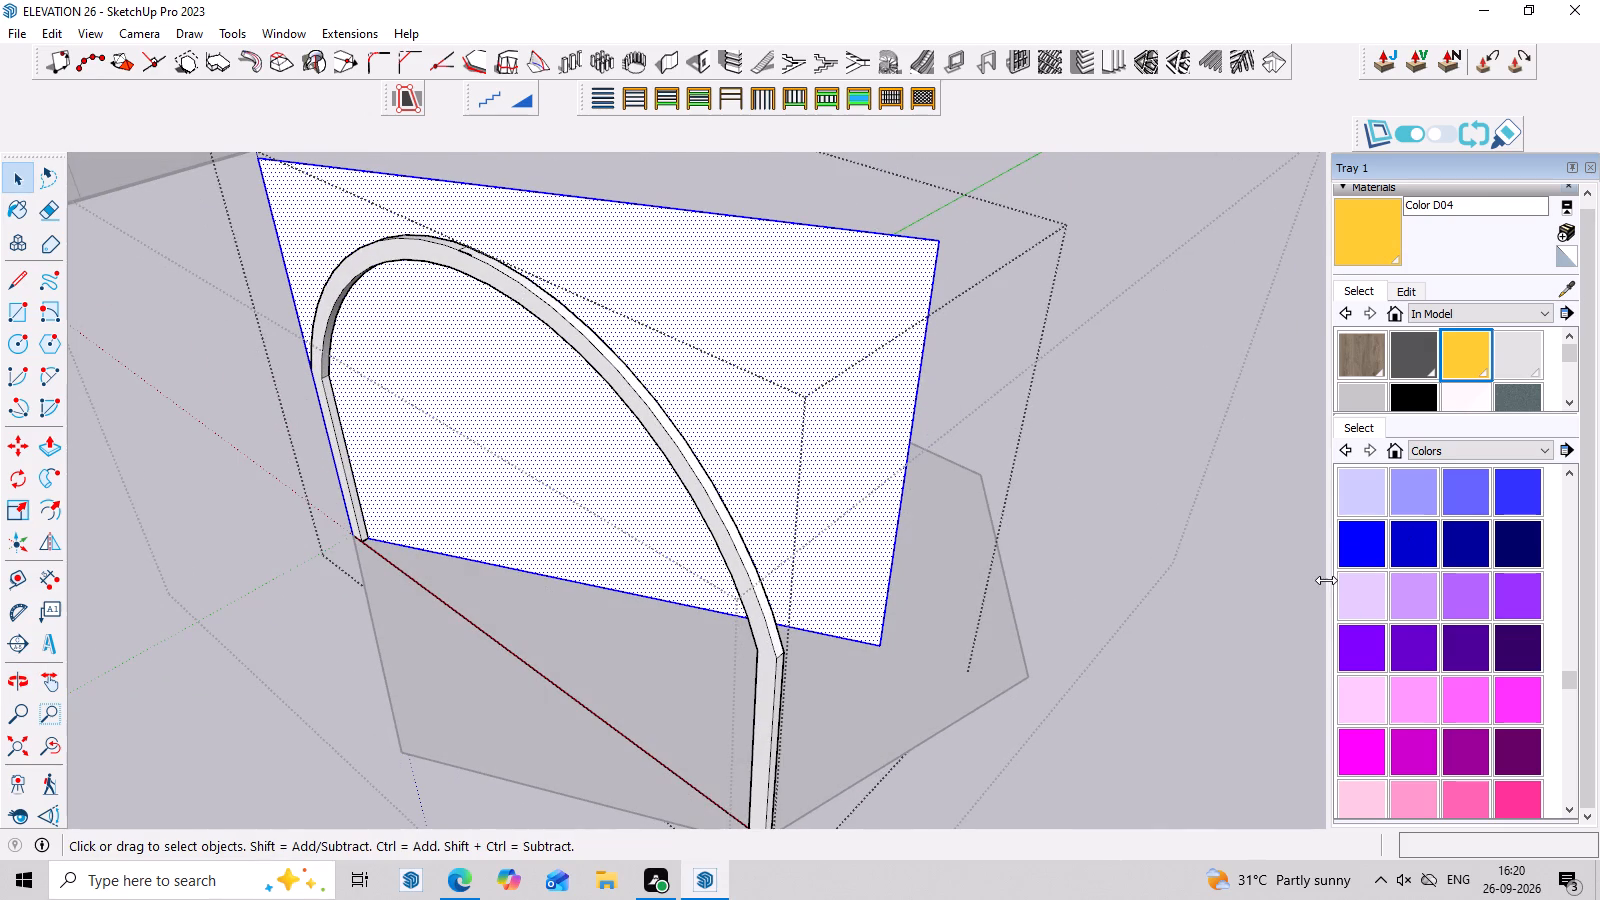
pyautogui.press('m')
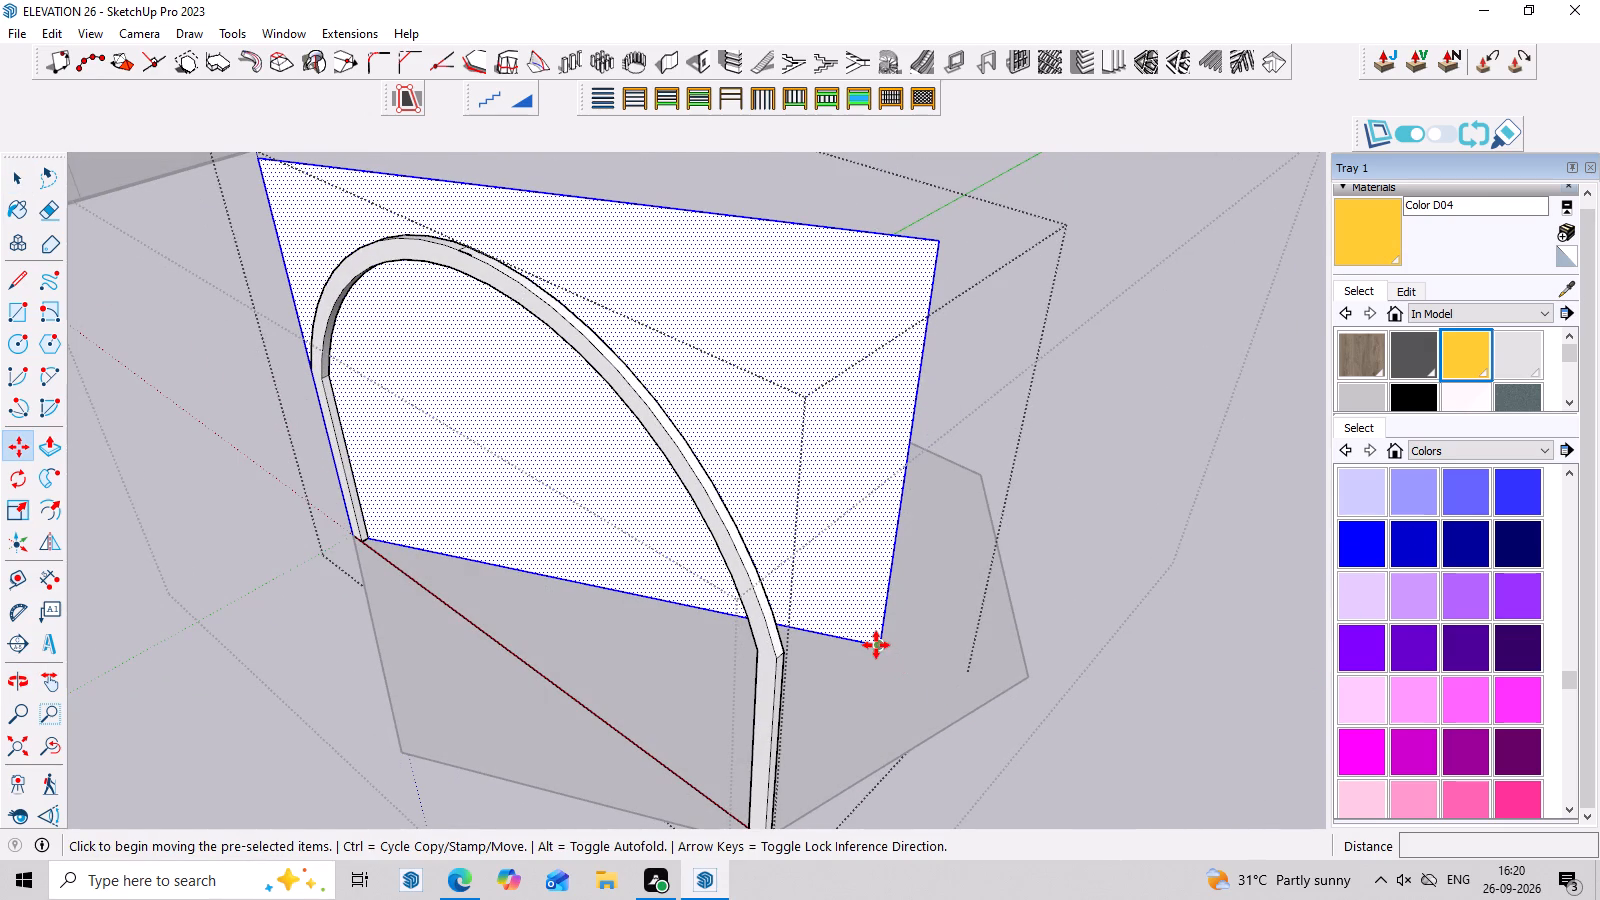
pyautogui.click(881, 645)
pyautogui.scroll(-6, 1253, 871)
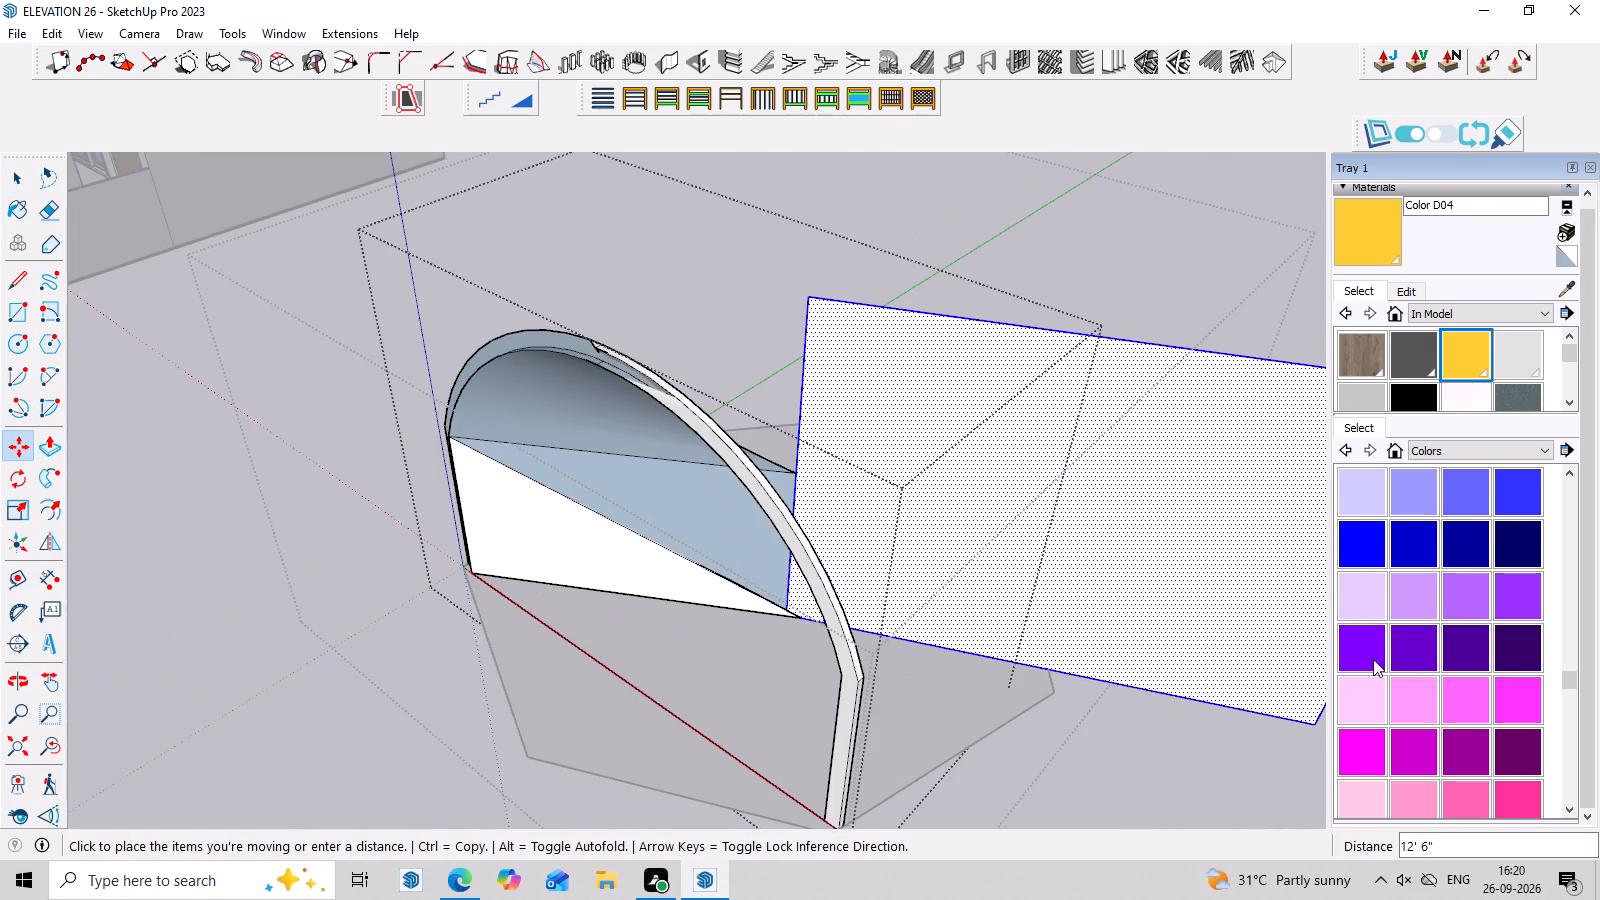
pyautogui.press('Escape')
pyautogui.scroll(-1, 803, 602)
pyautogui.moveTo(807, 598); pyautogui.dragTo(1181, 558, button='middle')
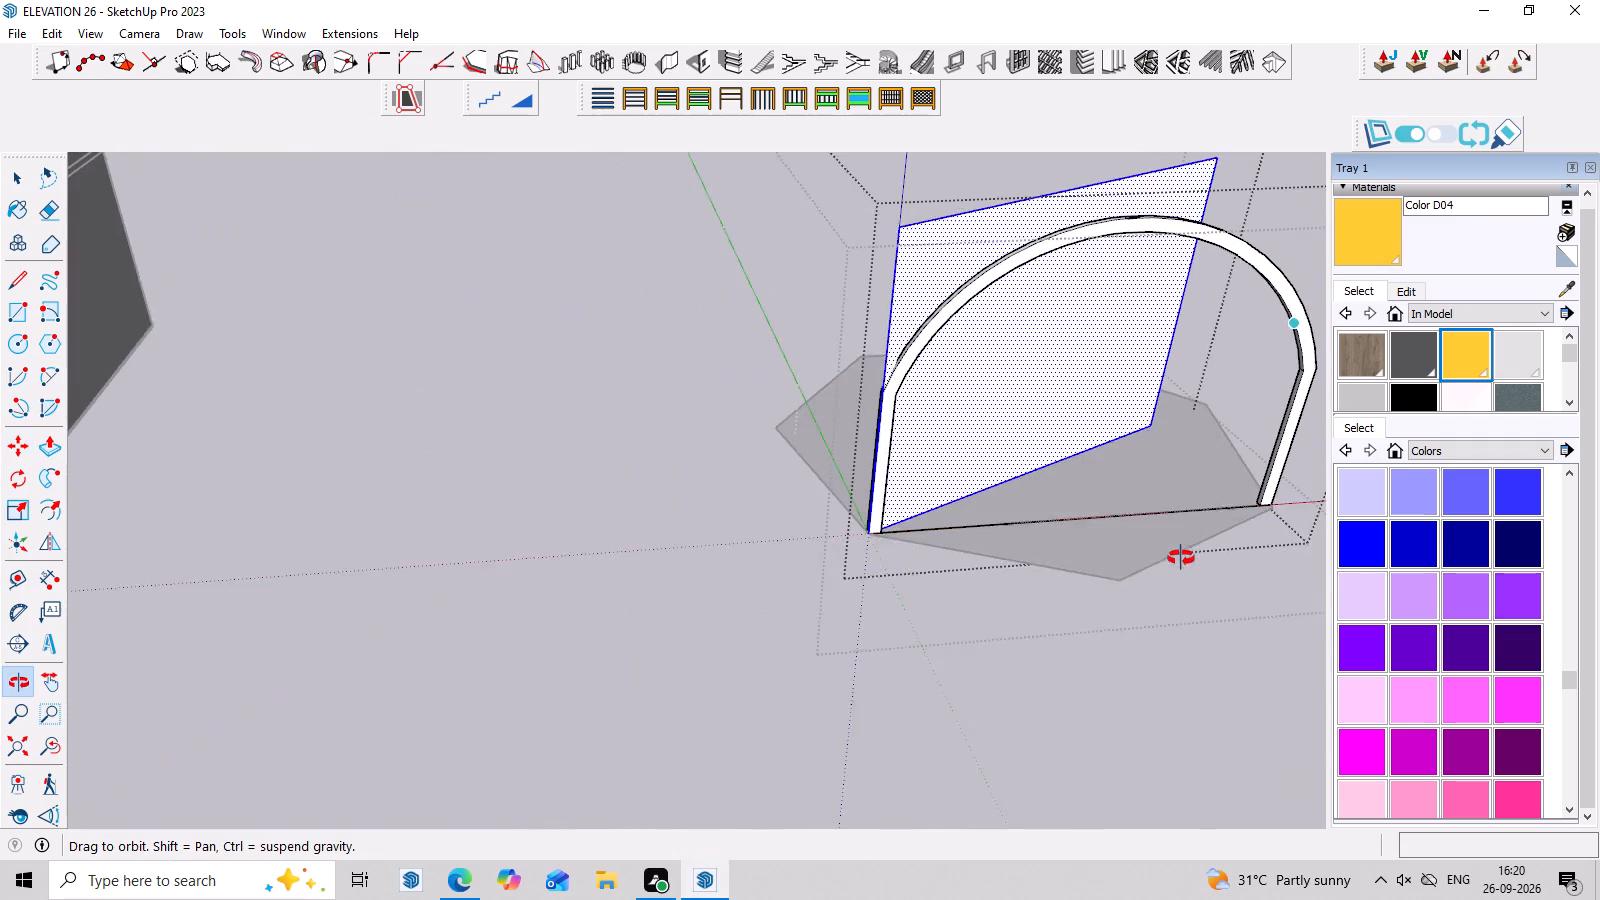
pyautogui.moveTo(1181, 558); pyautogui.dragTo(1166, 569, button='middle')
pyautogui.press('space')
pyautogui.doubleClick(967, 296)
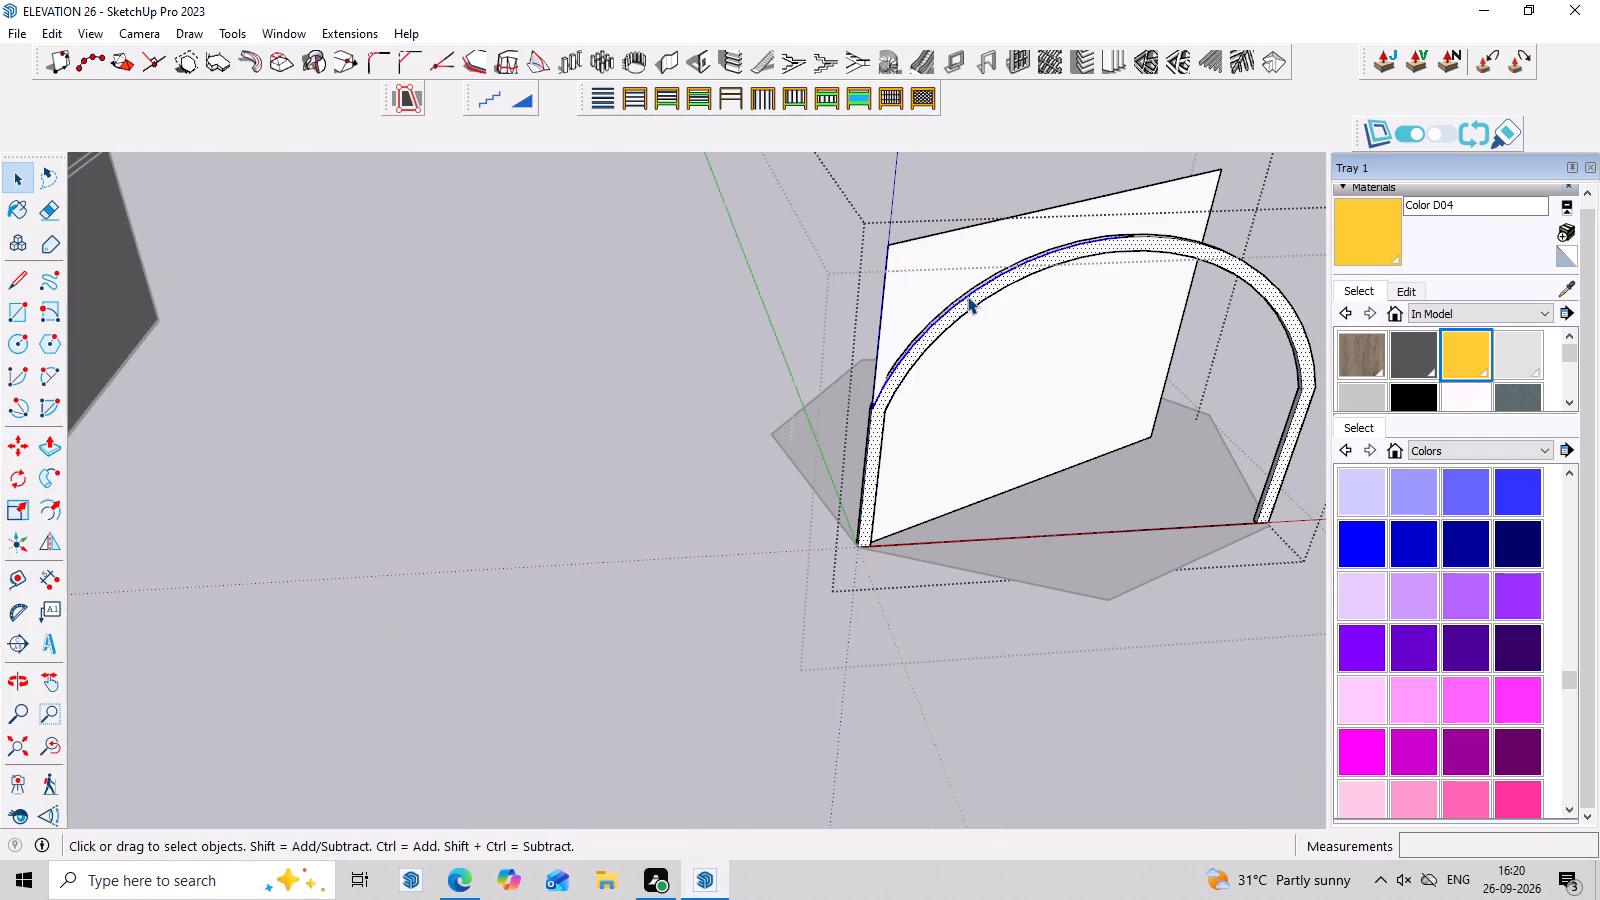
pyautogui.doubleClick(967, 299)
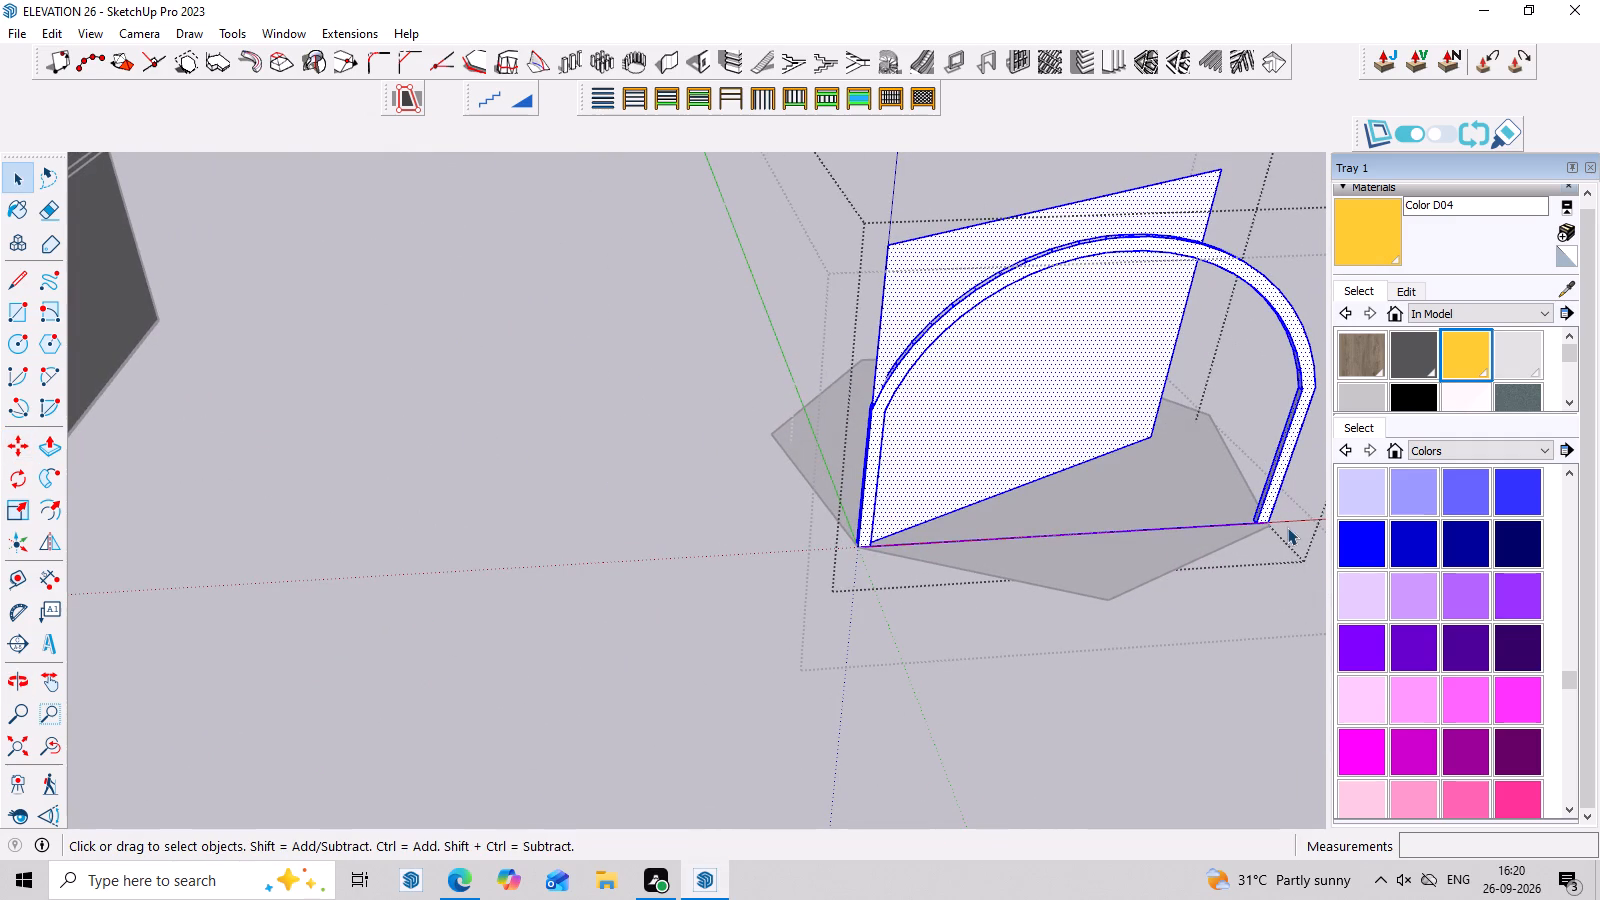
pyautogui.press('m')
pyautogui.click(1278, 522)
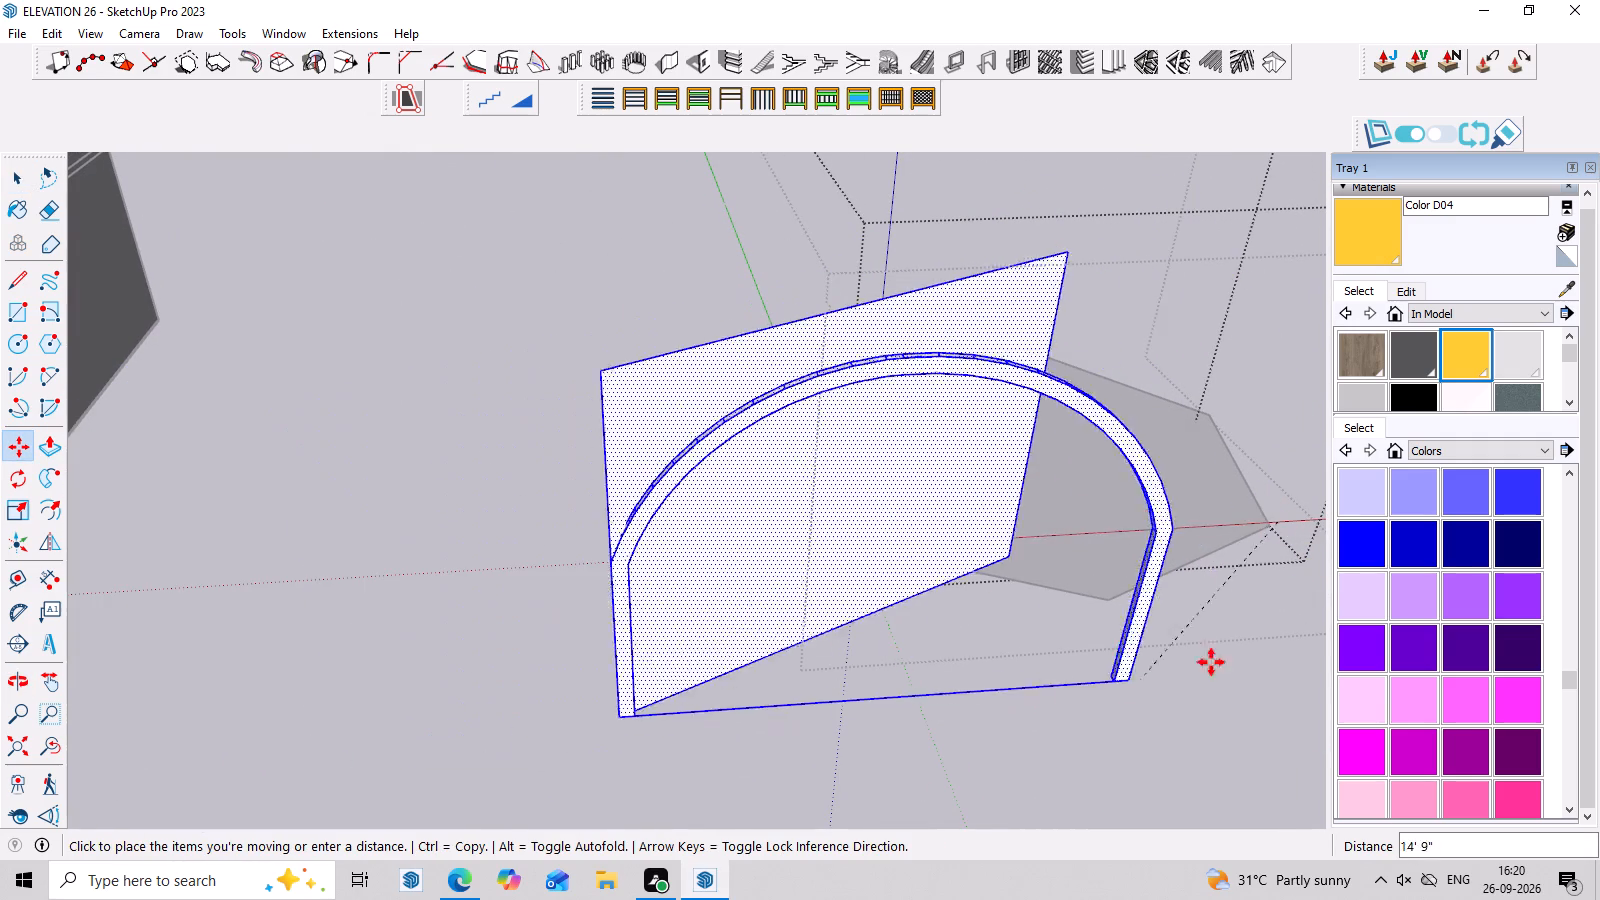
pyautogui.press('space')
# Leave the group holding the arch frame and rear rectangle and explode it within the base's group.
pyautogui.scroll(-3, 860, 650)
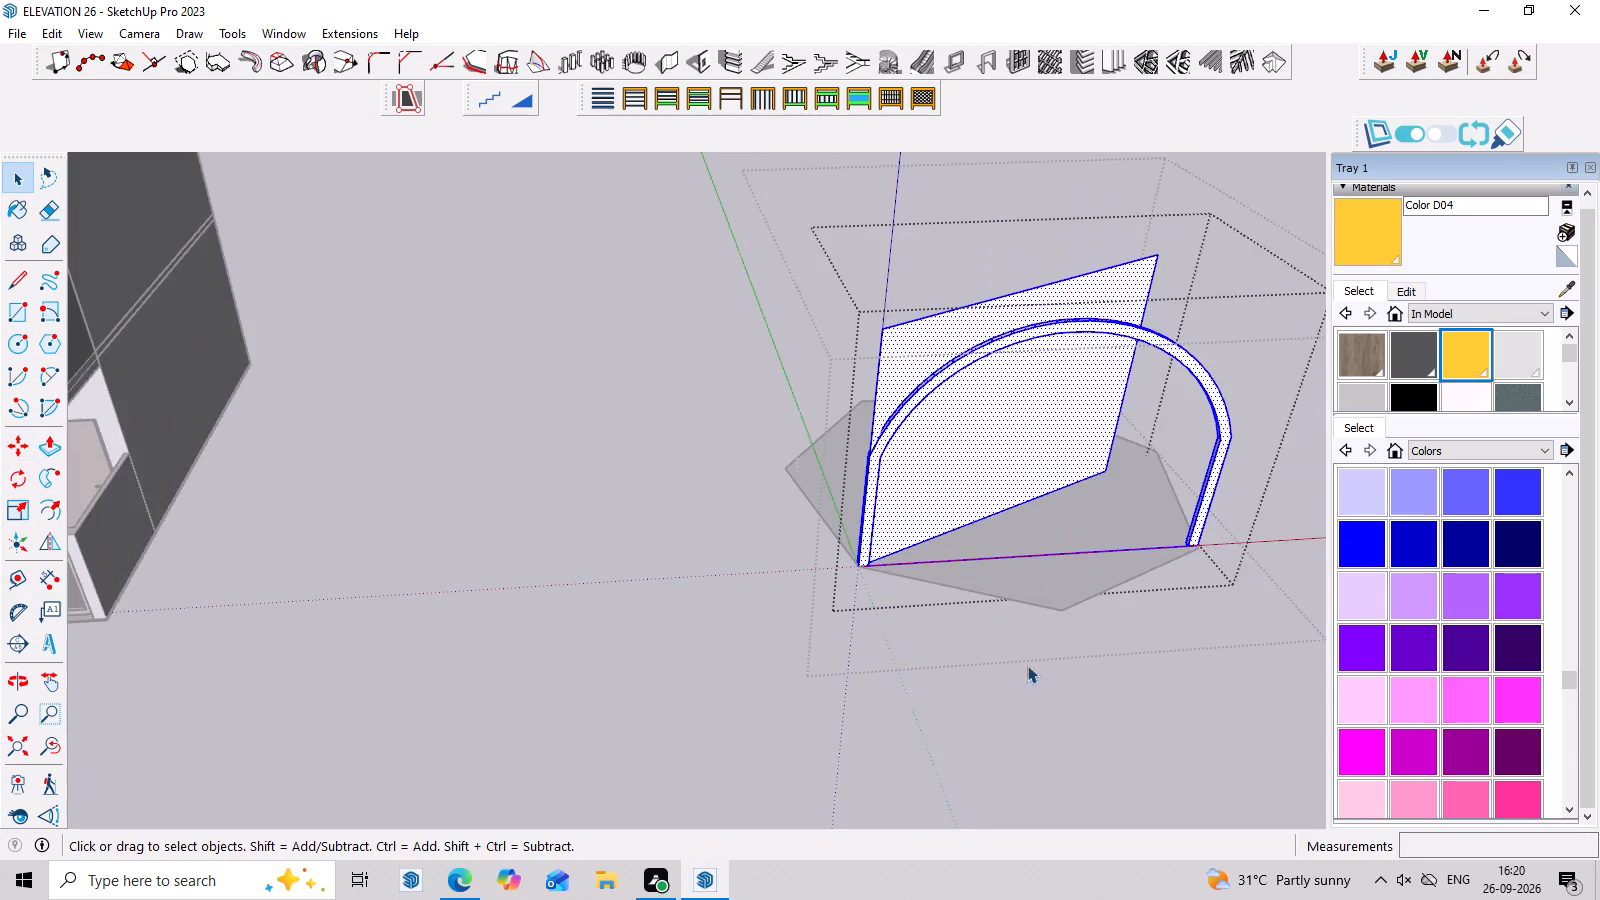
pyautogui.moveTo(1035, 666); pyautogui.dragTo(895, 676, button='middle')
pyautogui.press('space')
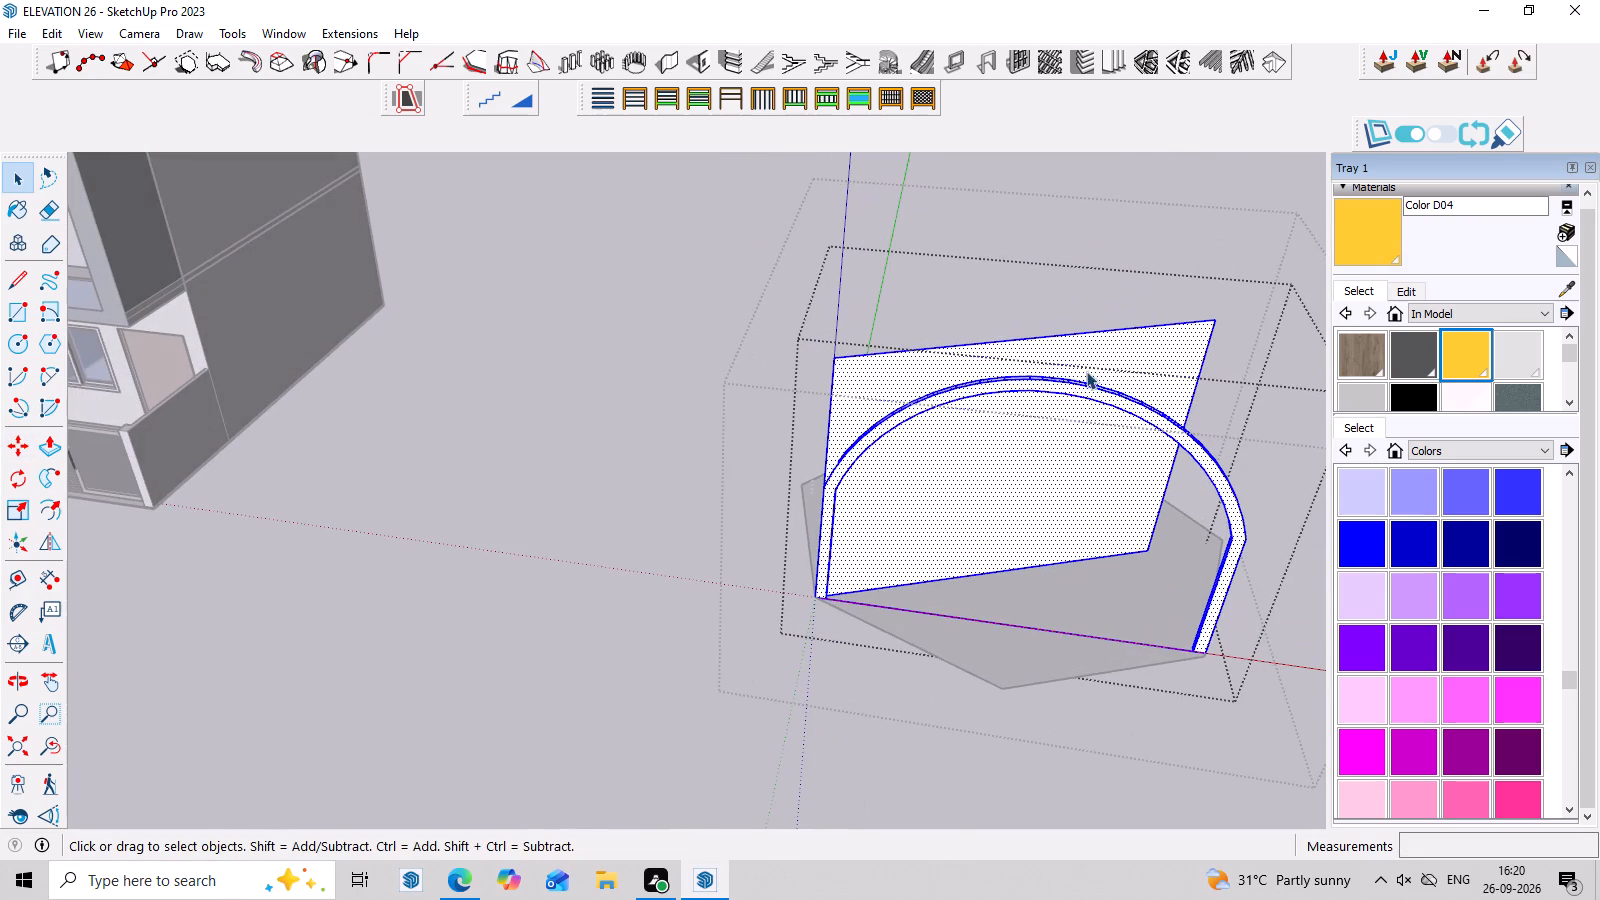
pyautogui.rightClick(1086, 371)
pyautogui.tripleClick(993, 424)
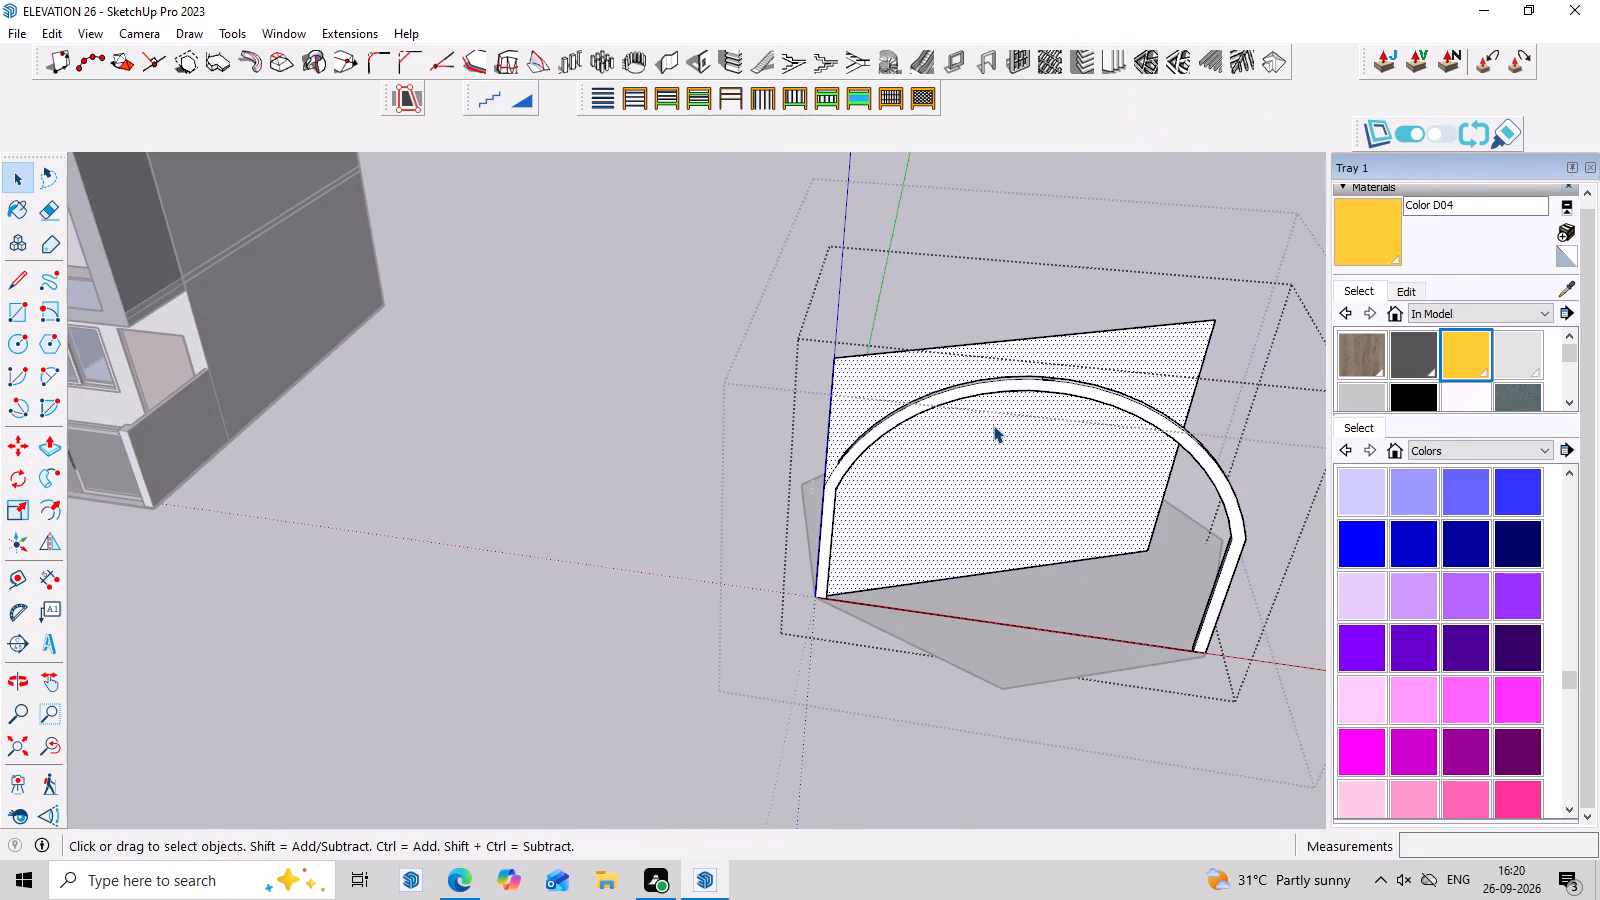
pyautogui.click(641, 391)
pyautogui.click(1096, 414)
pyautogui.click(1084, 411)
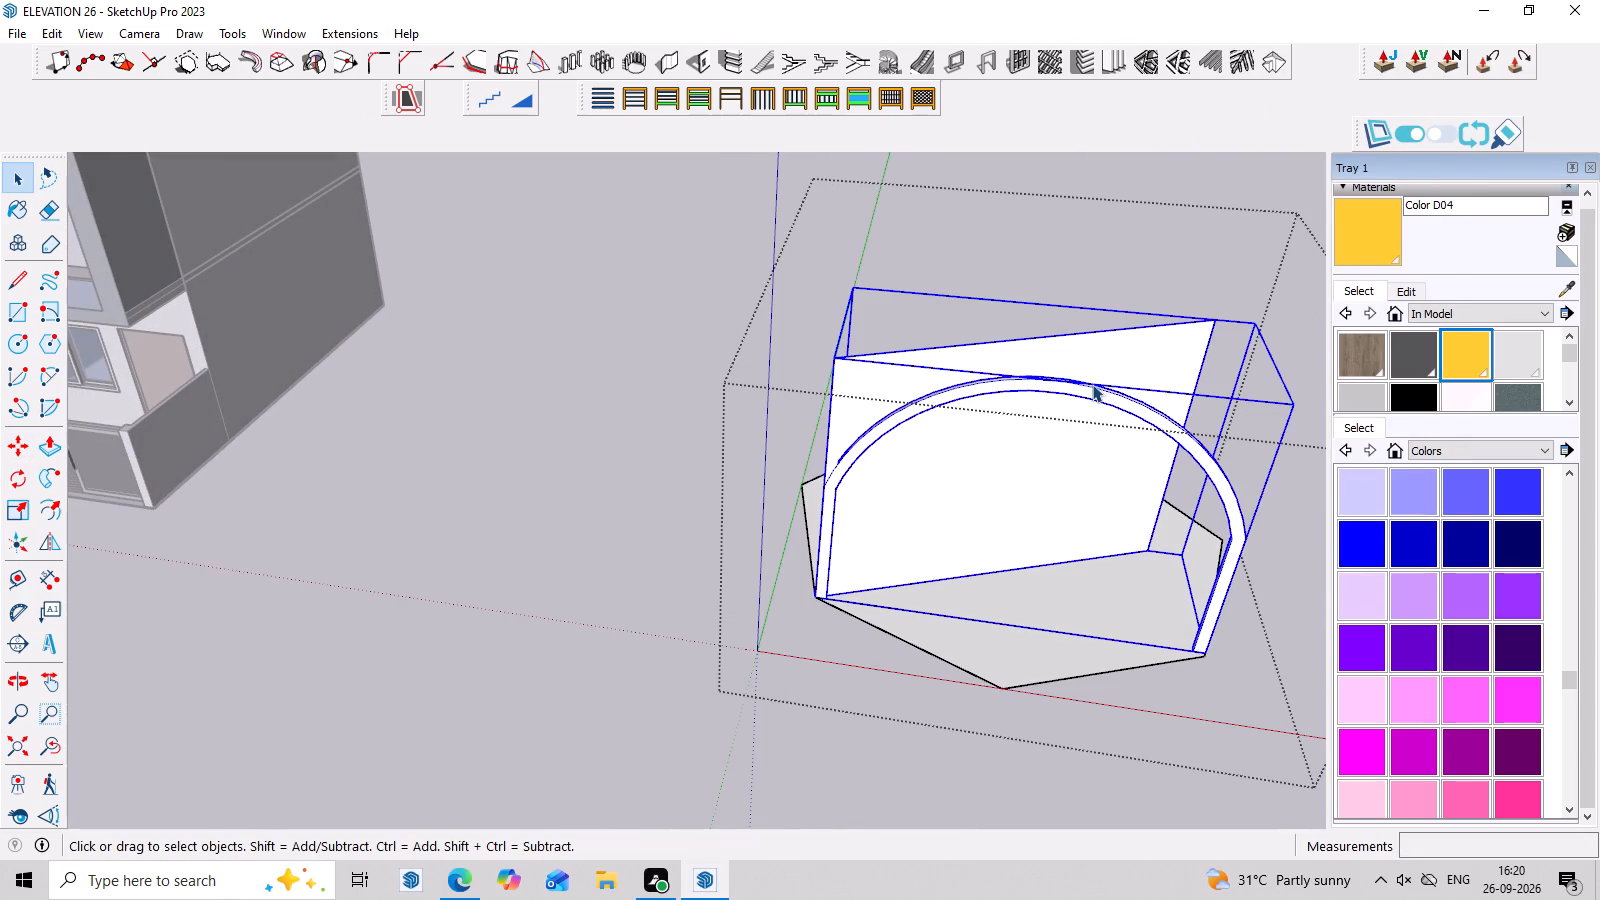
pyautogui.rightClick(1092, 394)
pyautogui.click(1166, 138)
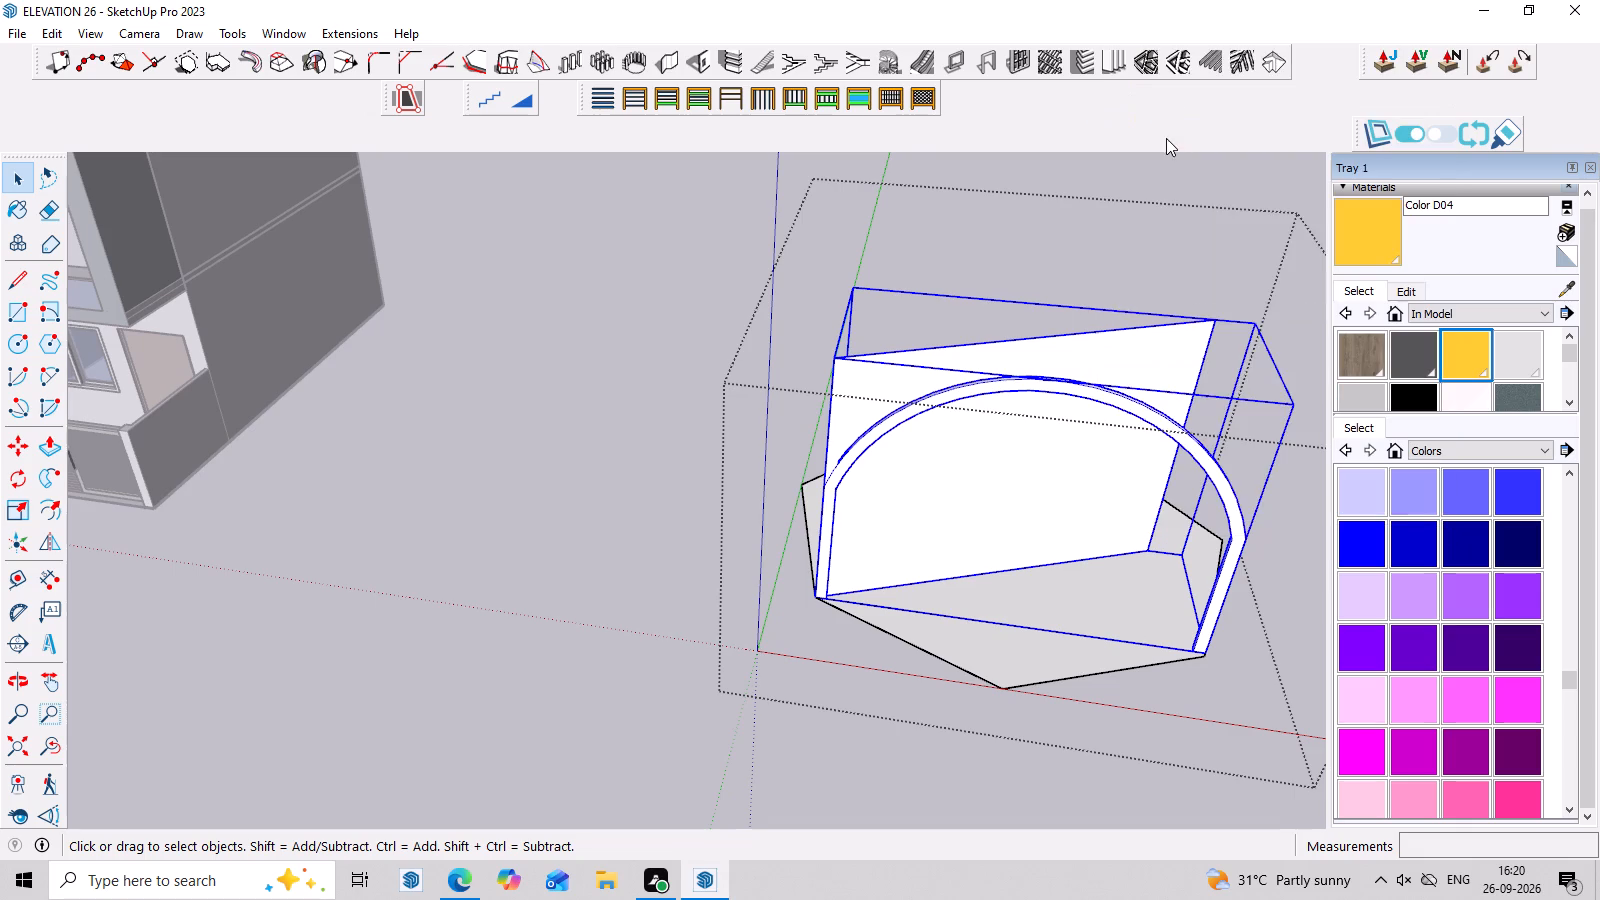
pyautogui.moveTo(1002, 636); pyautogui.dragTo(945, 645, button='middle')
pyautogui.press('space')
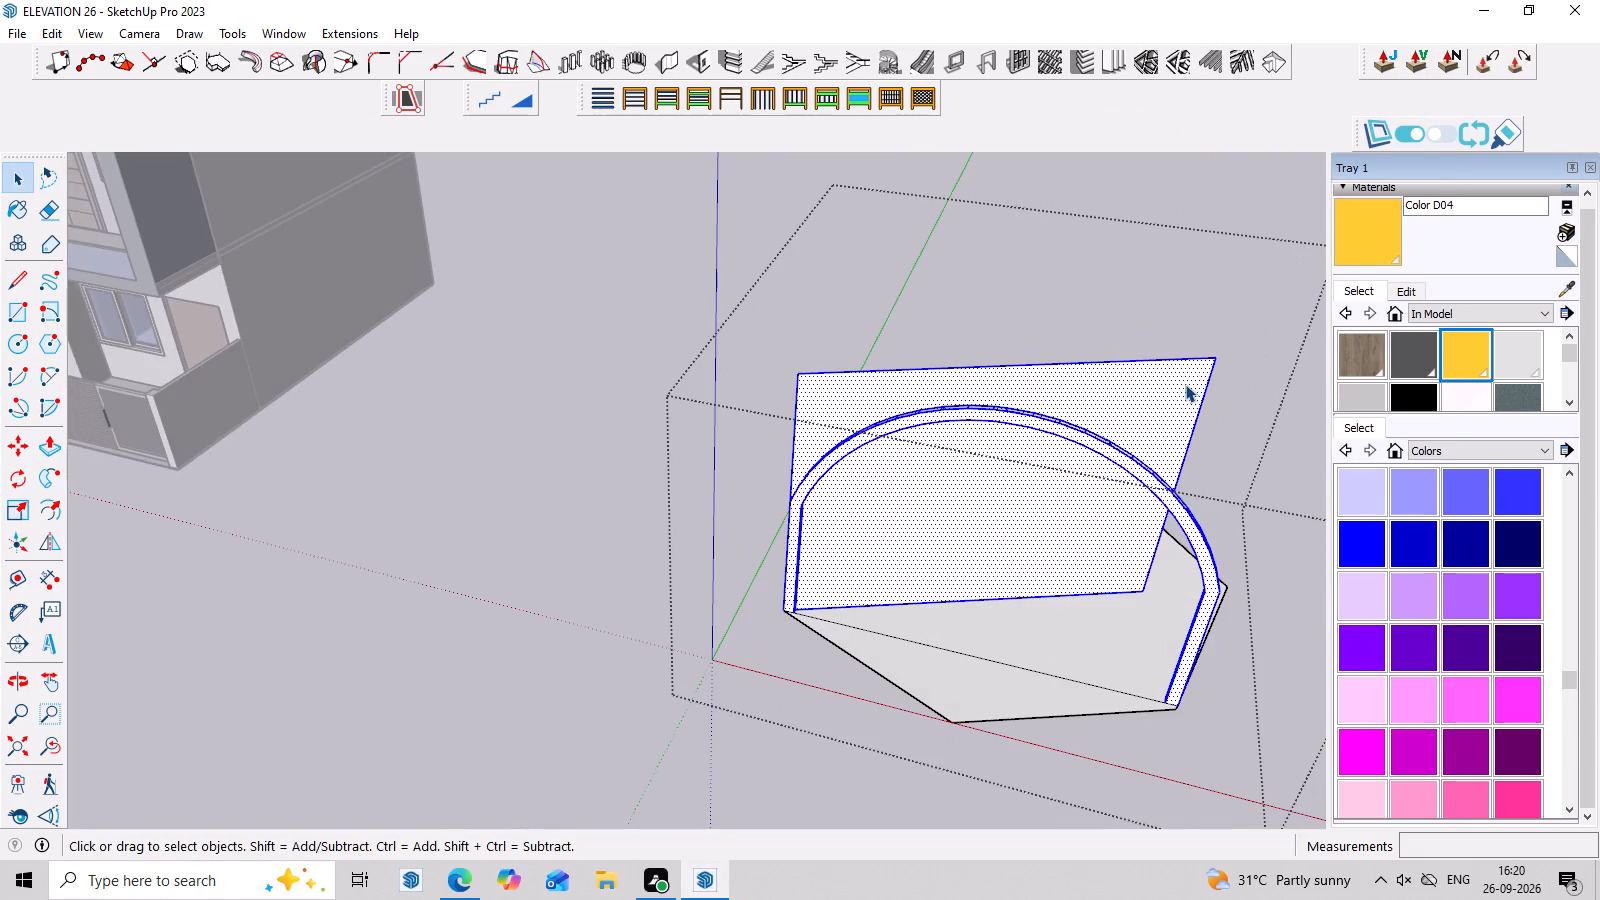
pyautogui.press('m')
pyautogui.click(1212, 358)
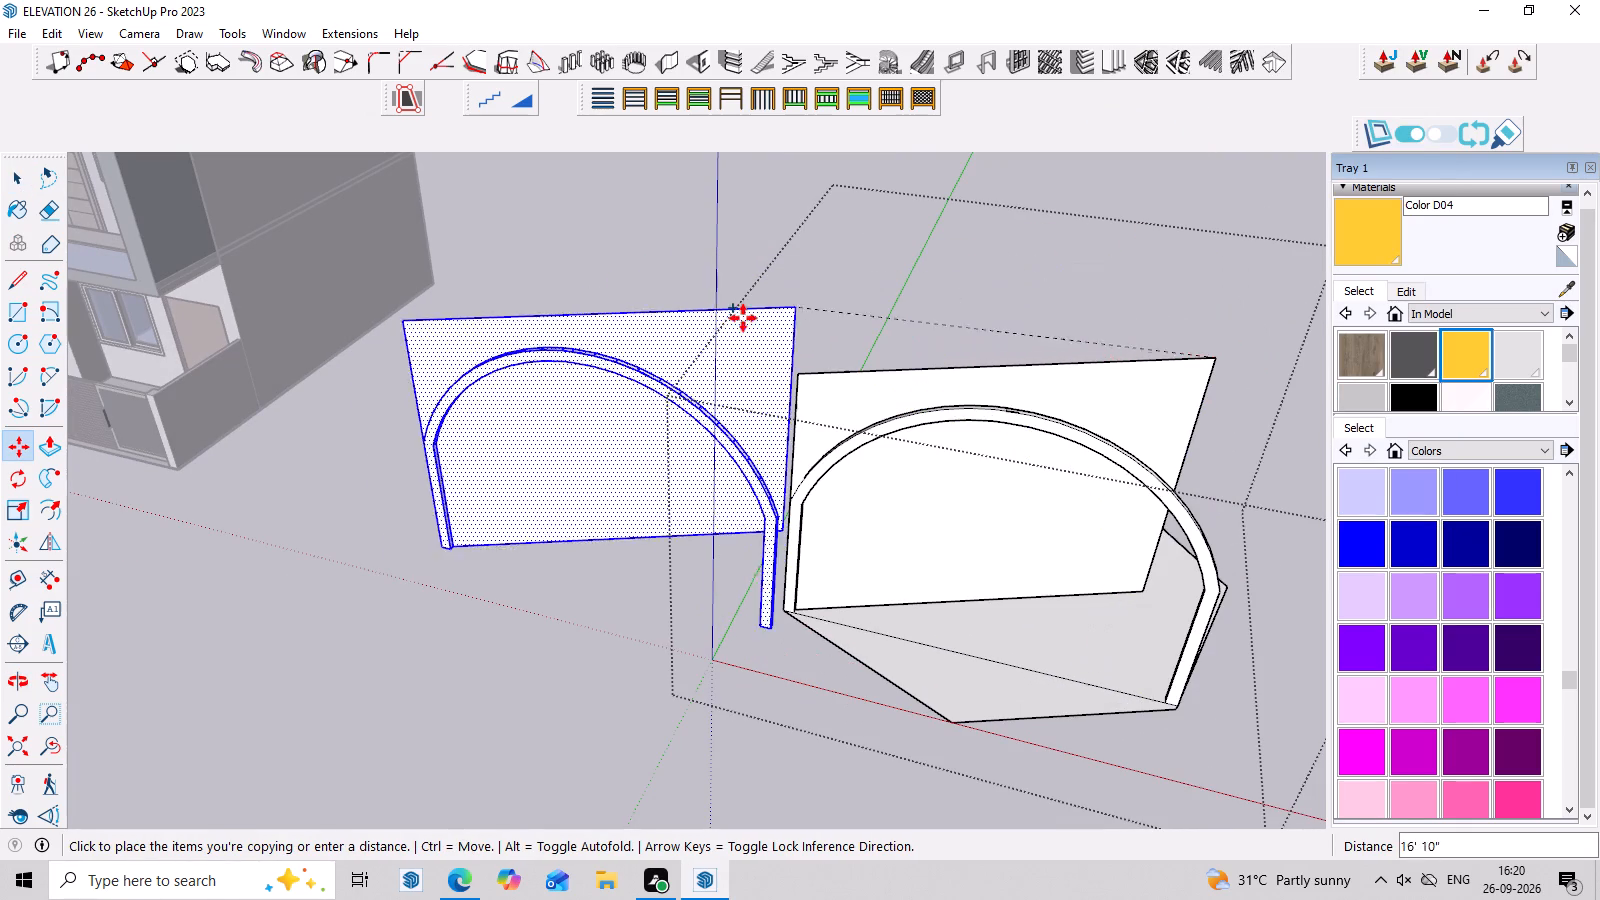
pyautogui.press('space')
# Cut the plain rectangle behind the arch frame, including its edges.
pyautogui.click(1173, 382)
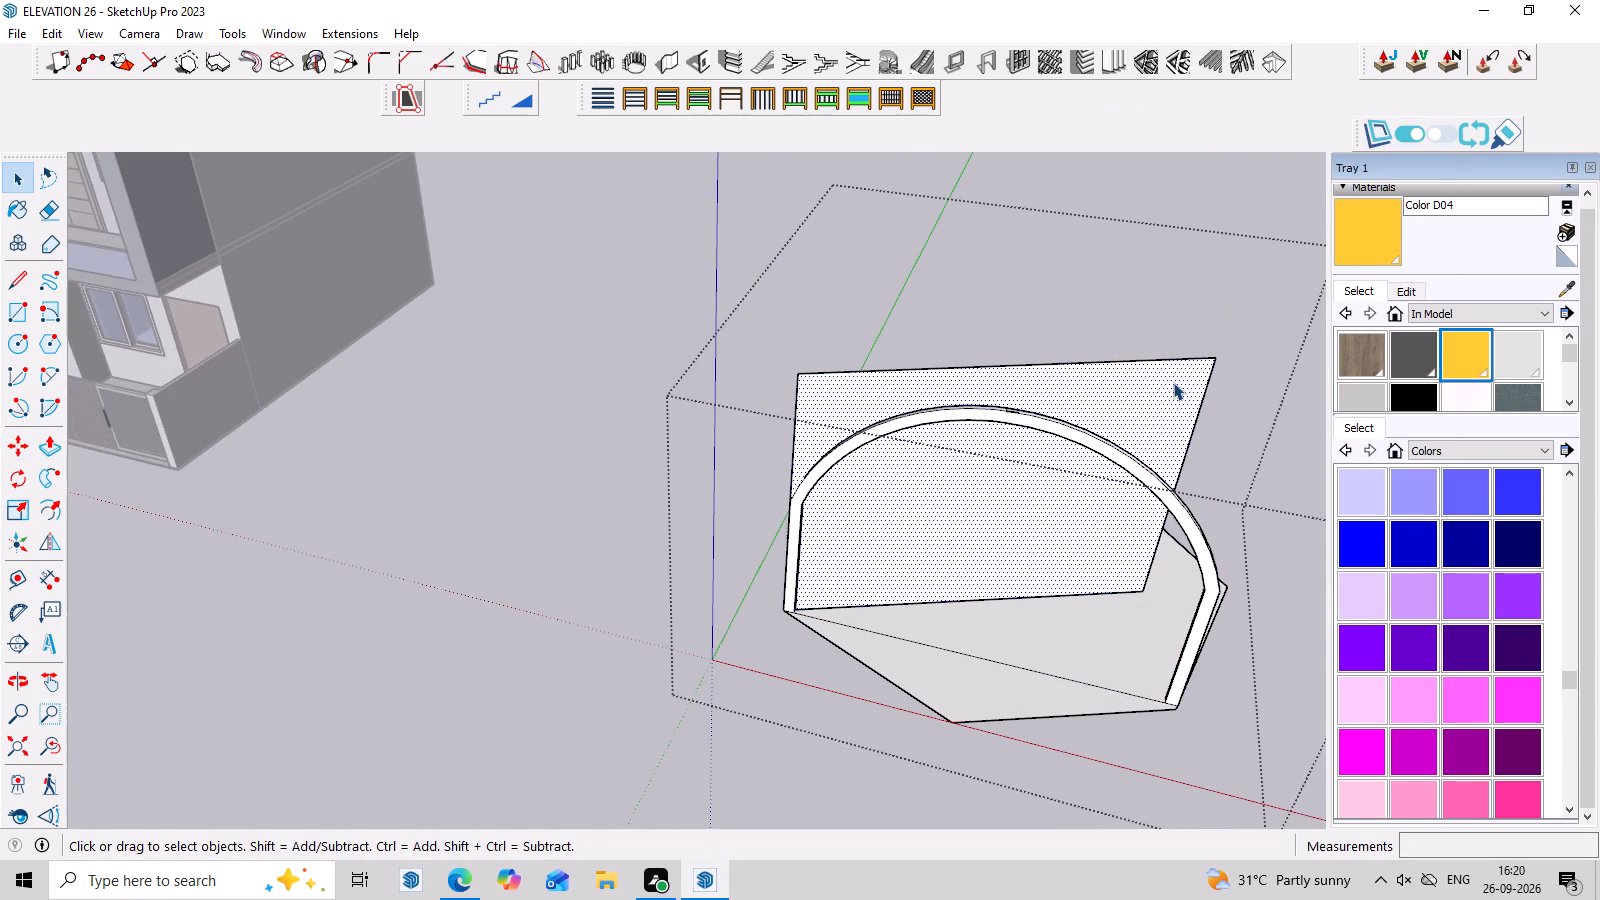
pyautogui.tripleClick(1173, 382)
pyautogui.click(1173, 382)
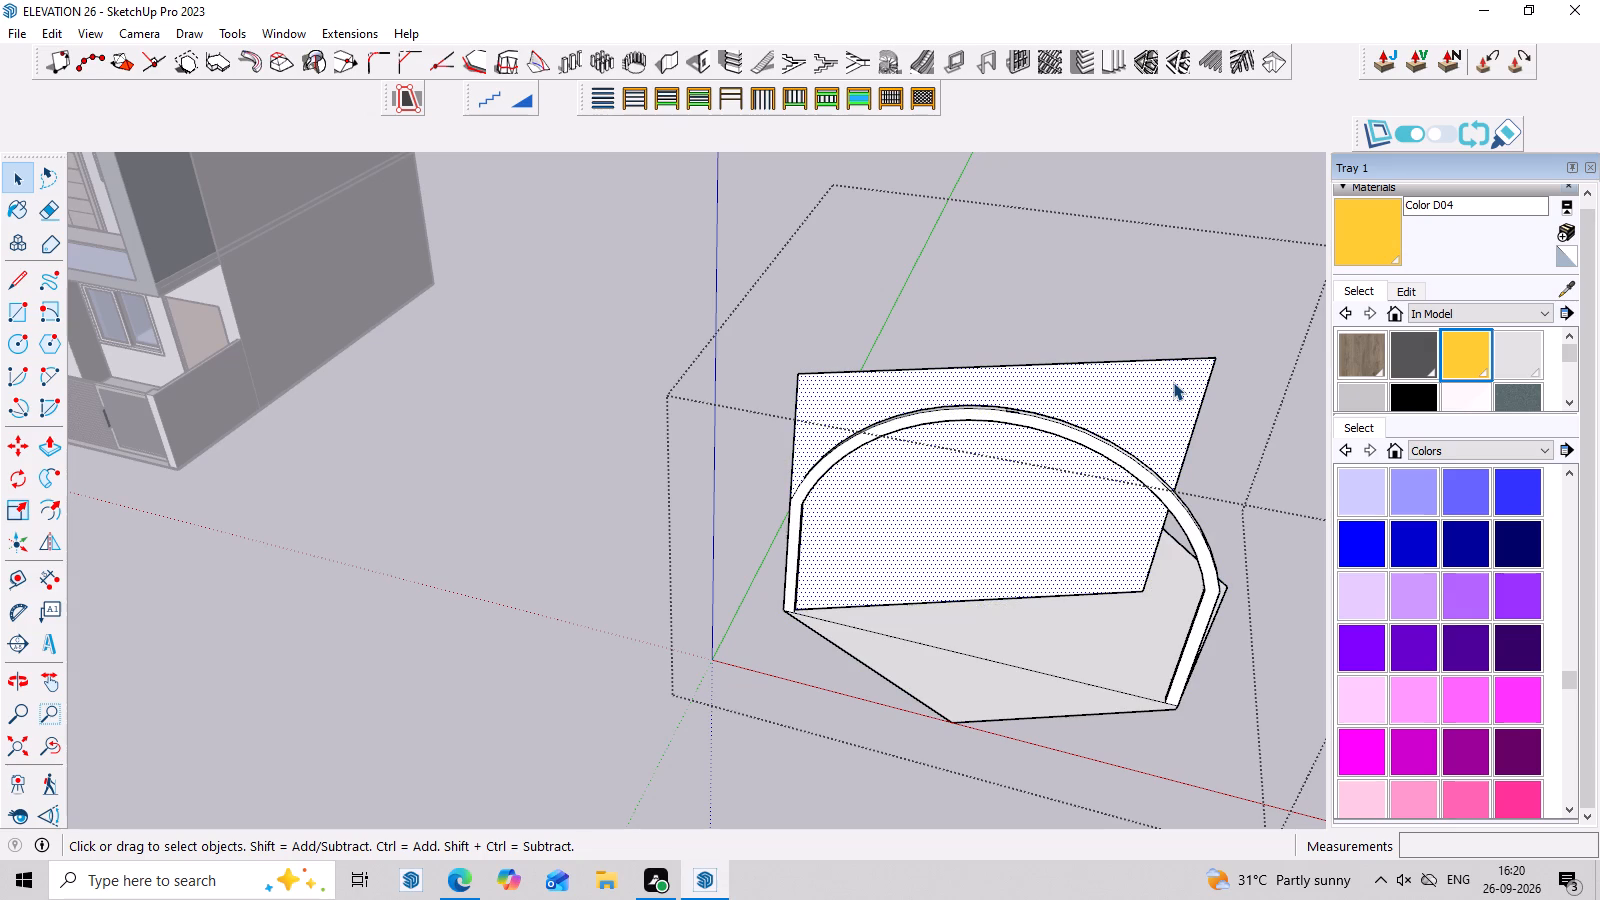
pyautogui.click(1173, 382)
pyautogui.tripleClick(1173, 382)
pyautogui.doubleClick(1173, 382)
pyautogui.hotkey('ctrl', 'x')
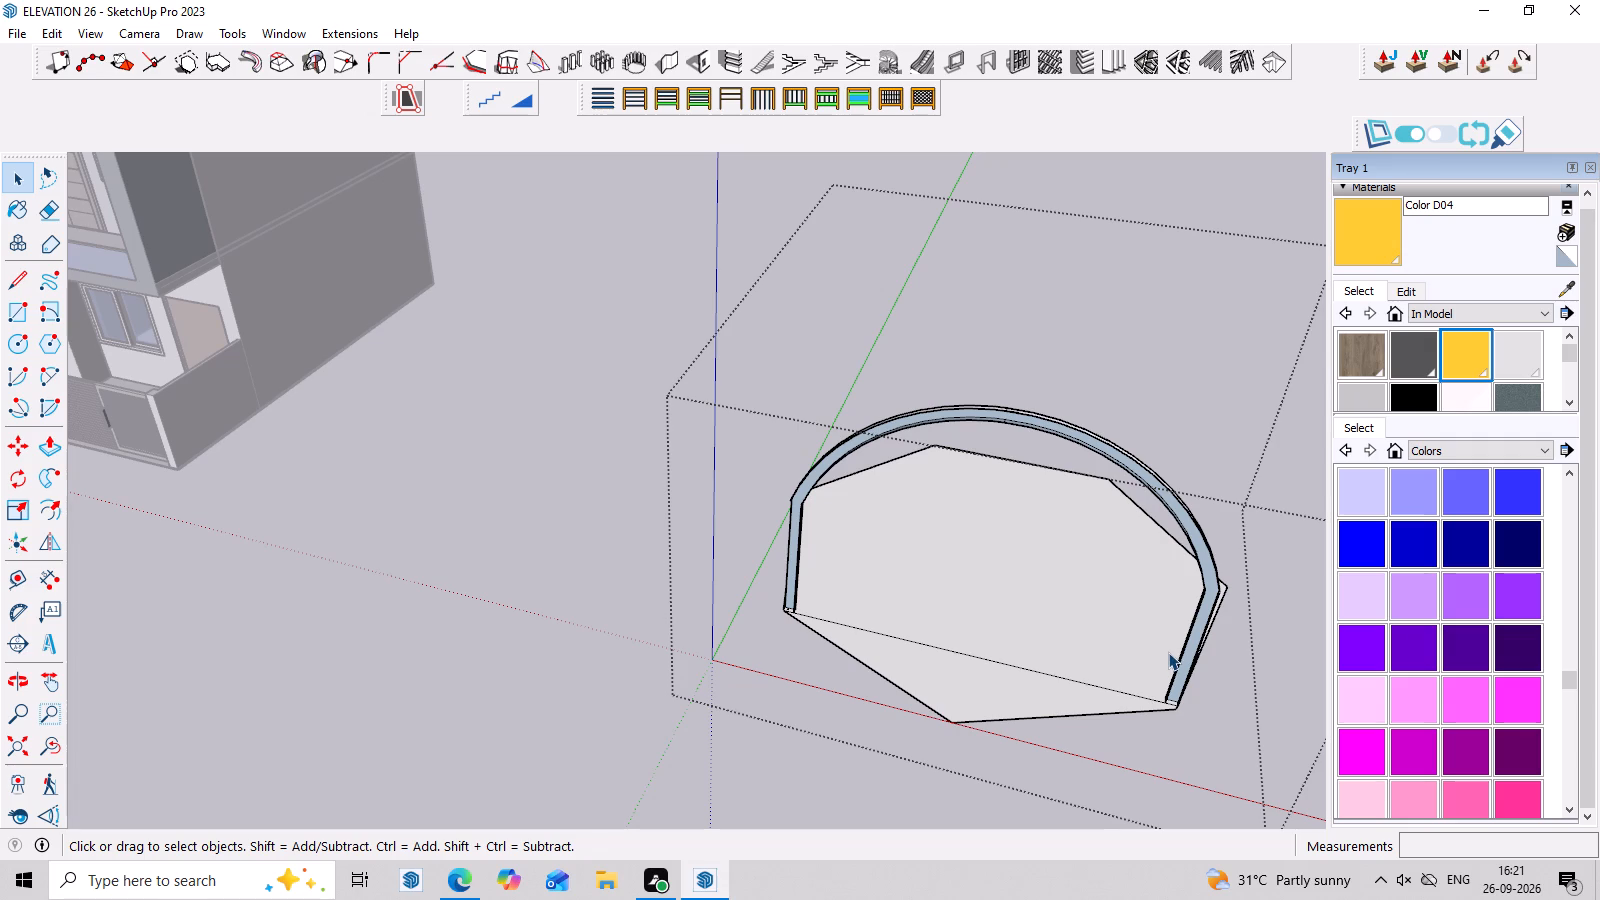
# Undo the edits back to the full front rectangle with only its arc drawn, removing the thickened frame, offset outline and corner cuts.
pyautogui.hotkey('ctrl', 'z')
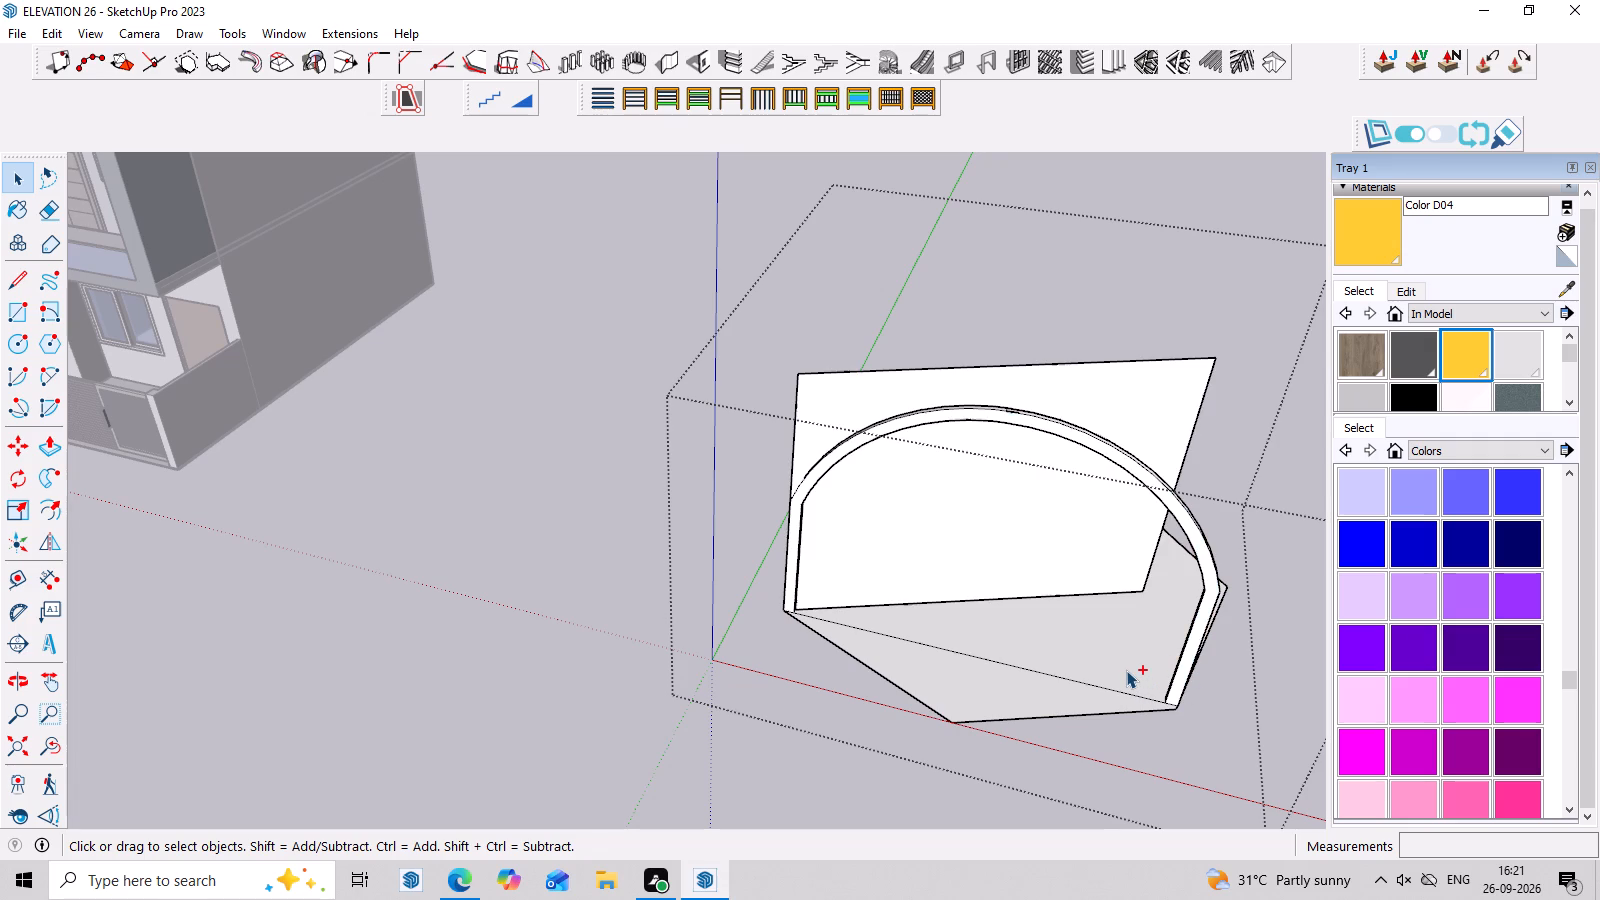
pyautogui.hotkey('ctrl', 'z')
pyautogui.hotkey('ctrl', 'z')
pyautogui.hotkey('ctrl', 'z')
pyautogui.hotkey('ctrl', 'z')
pyautogui.hotkey('ctrl', 'z')
pyautogui.hotkey('ctrl', 'z')
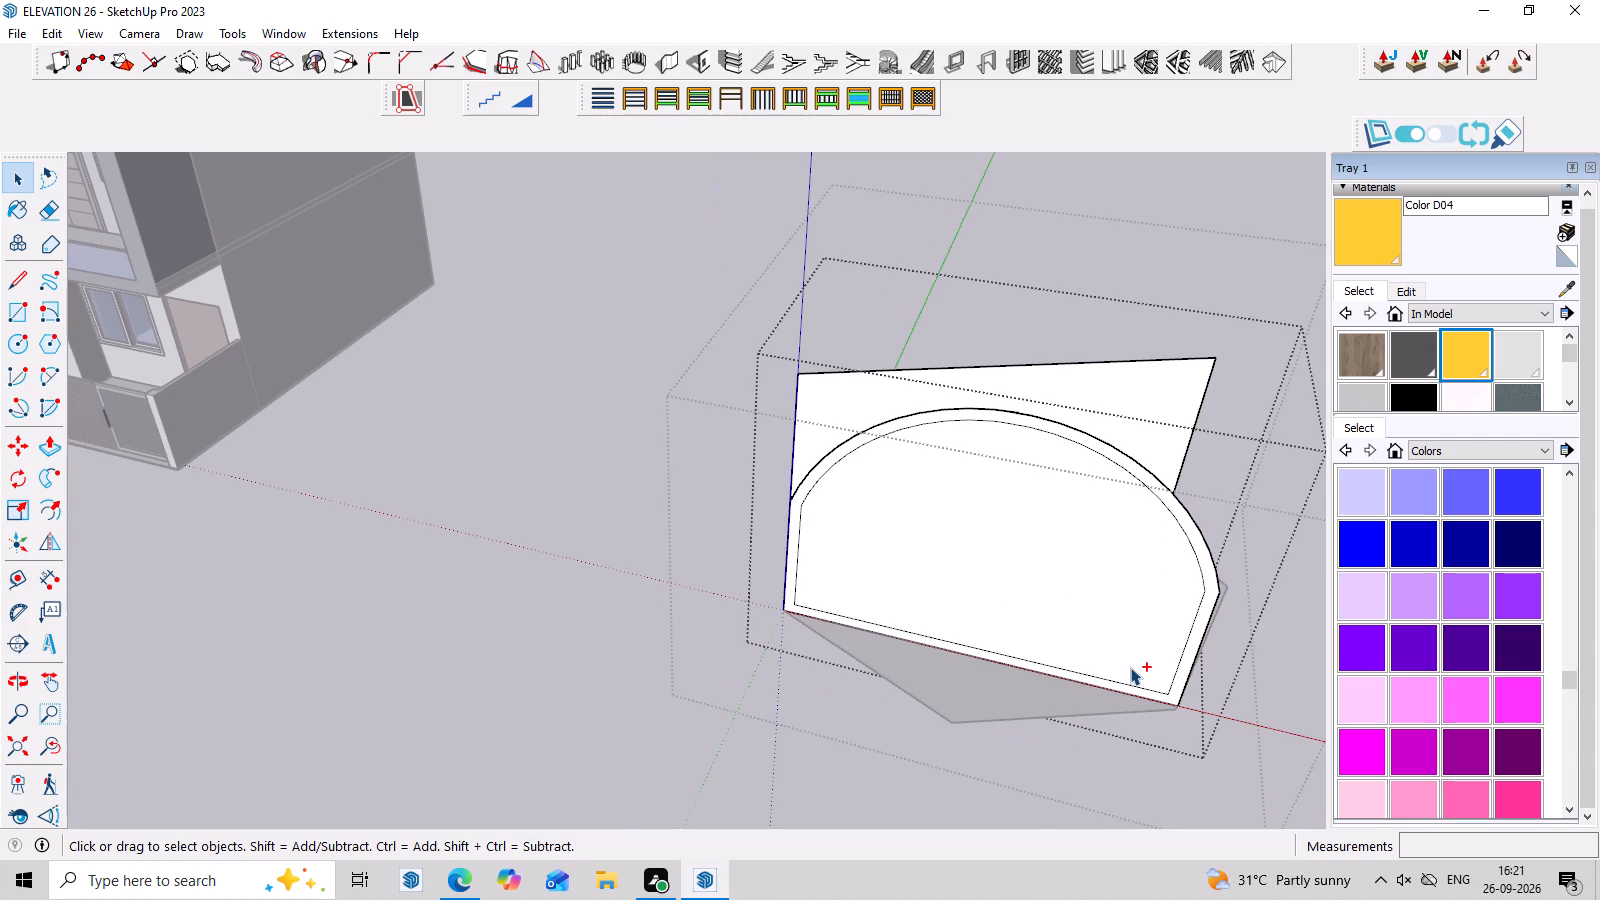
pyautogui.hotkey('ctrl', 'z')
pyautogui.hotkey('ctrl', 'z')
pyautogui.hotkey('ctrl', 'z')
pyautogui.hotkey('ctrl', 'z')
pyautogui.hotkey('ctrl', 'z')
pyautogui.hotkey('ctrl', 'z')
pyautogui.hotkey('ctrl', 'z')
pyautogui.hotkey('ctrl', 'z')
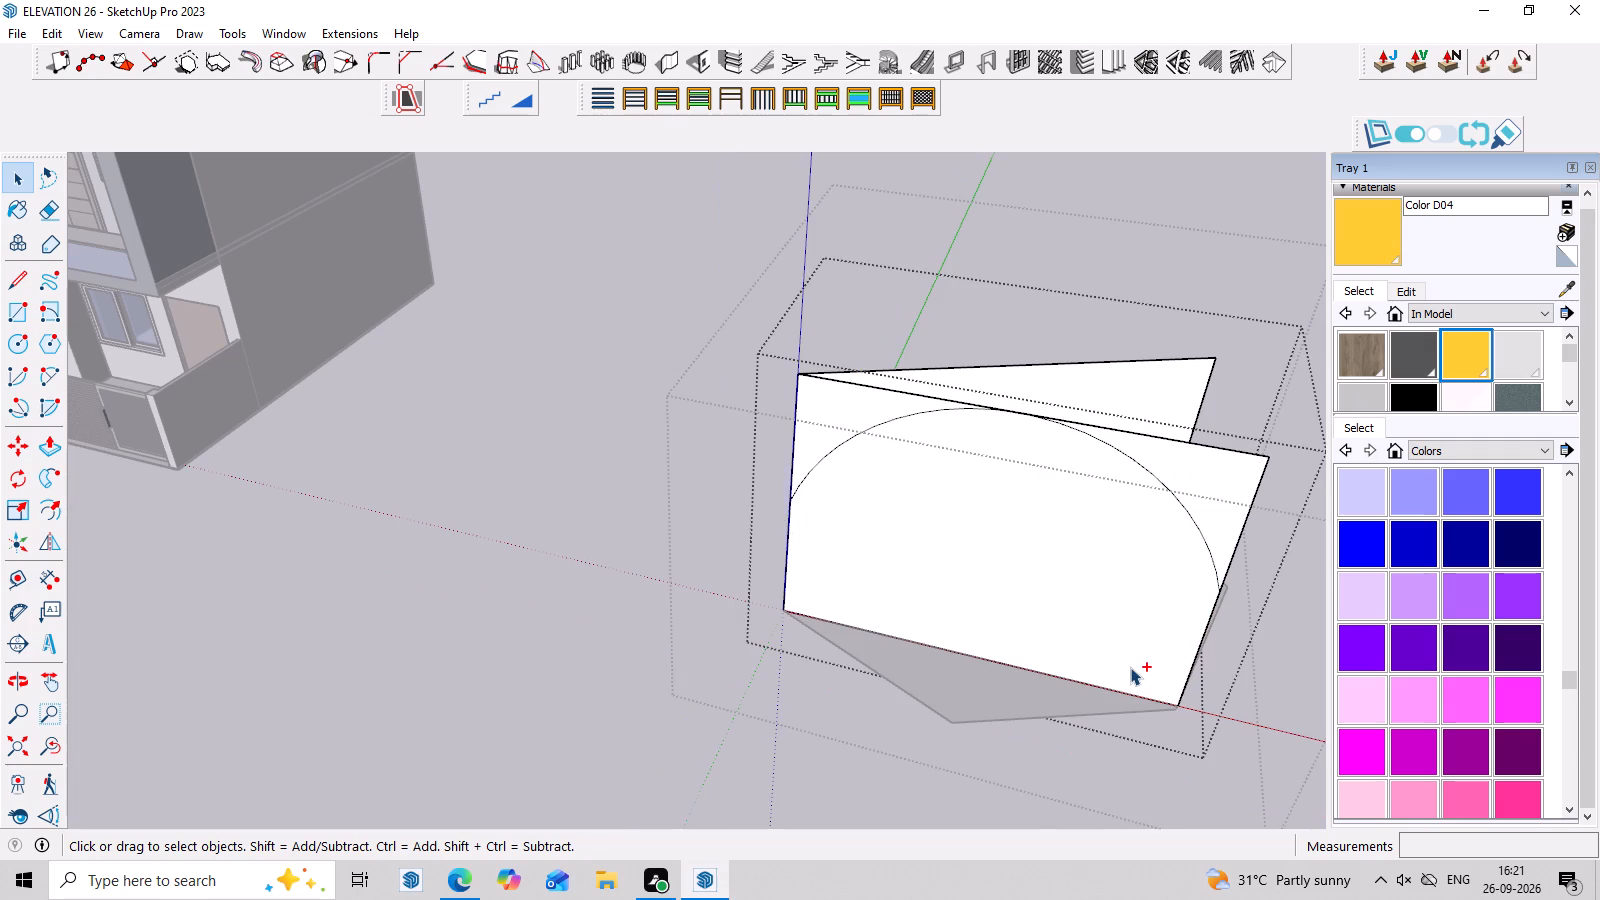
# Undo the edits back to the plain front rectangle on the base, removing its arc and the second upright panel behind it.
pyautogui.hotkey('ctrl', 'z')
pyautogui.hotkey('ctrl', 'z')
pyautogui.hotkey('ctrl', 'z')
pyautogui.hotkey('ctrl', 'z')
pyautogui.hotkey('ctrl', 'z')
pyautogui.hotkey('ctrl', 'z')
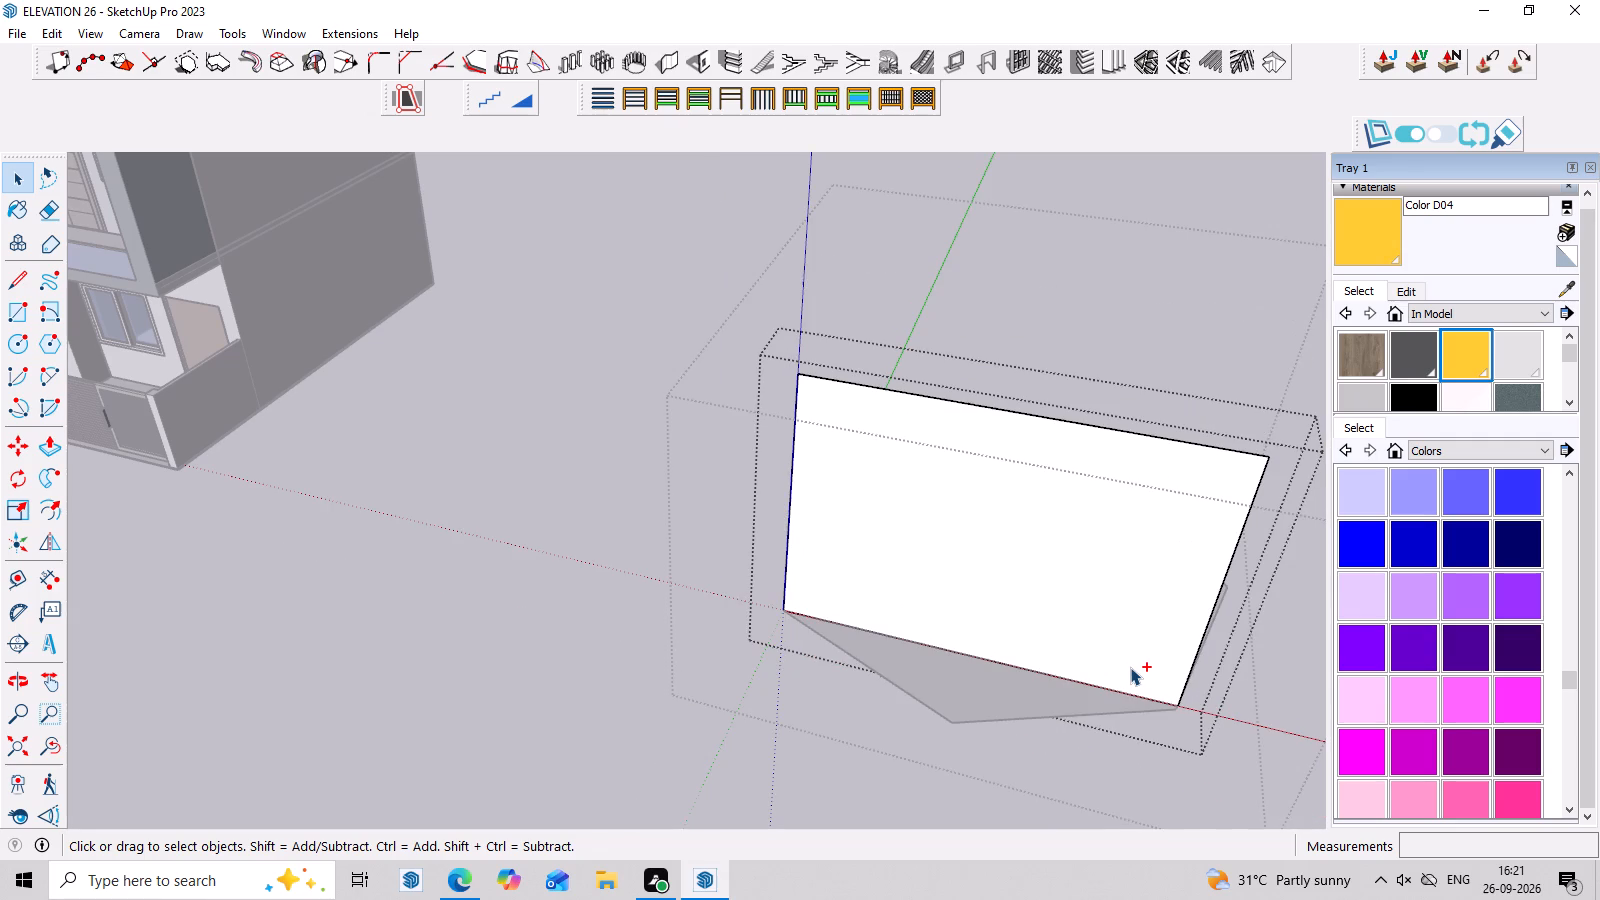
# Examine the front rectangle and the seven-sided base from several sides, checking how the face selects inside the base's group.
pyautogui.click(585, 273)
pyautogui.tripleClick(1011, 490)
pyautogui.rightClick(1014, 492)
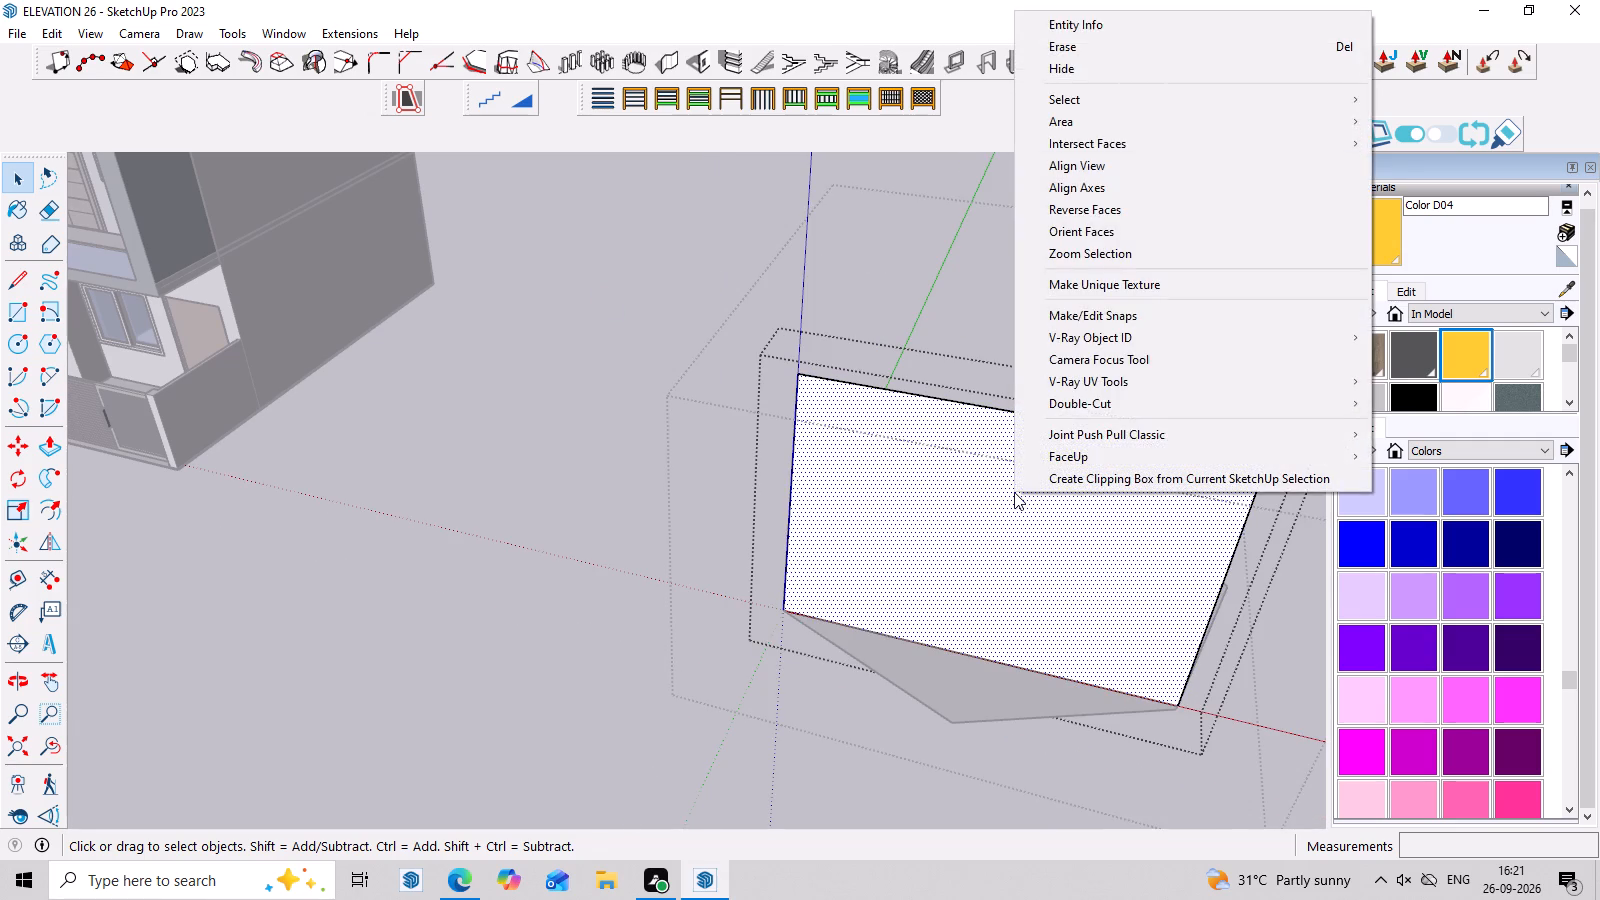
pyautogui.click(730, 281)
pyautogui.moveTo(1216, 686); pyautogui.dragTo(975, 658, button='middle')
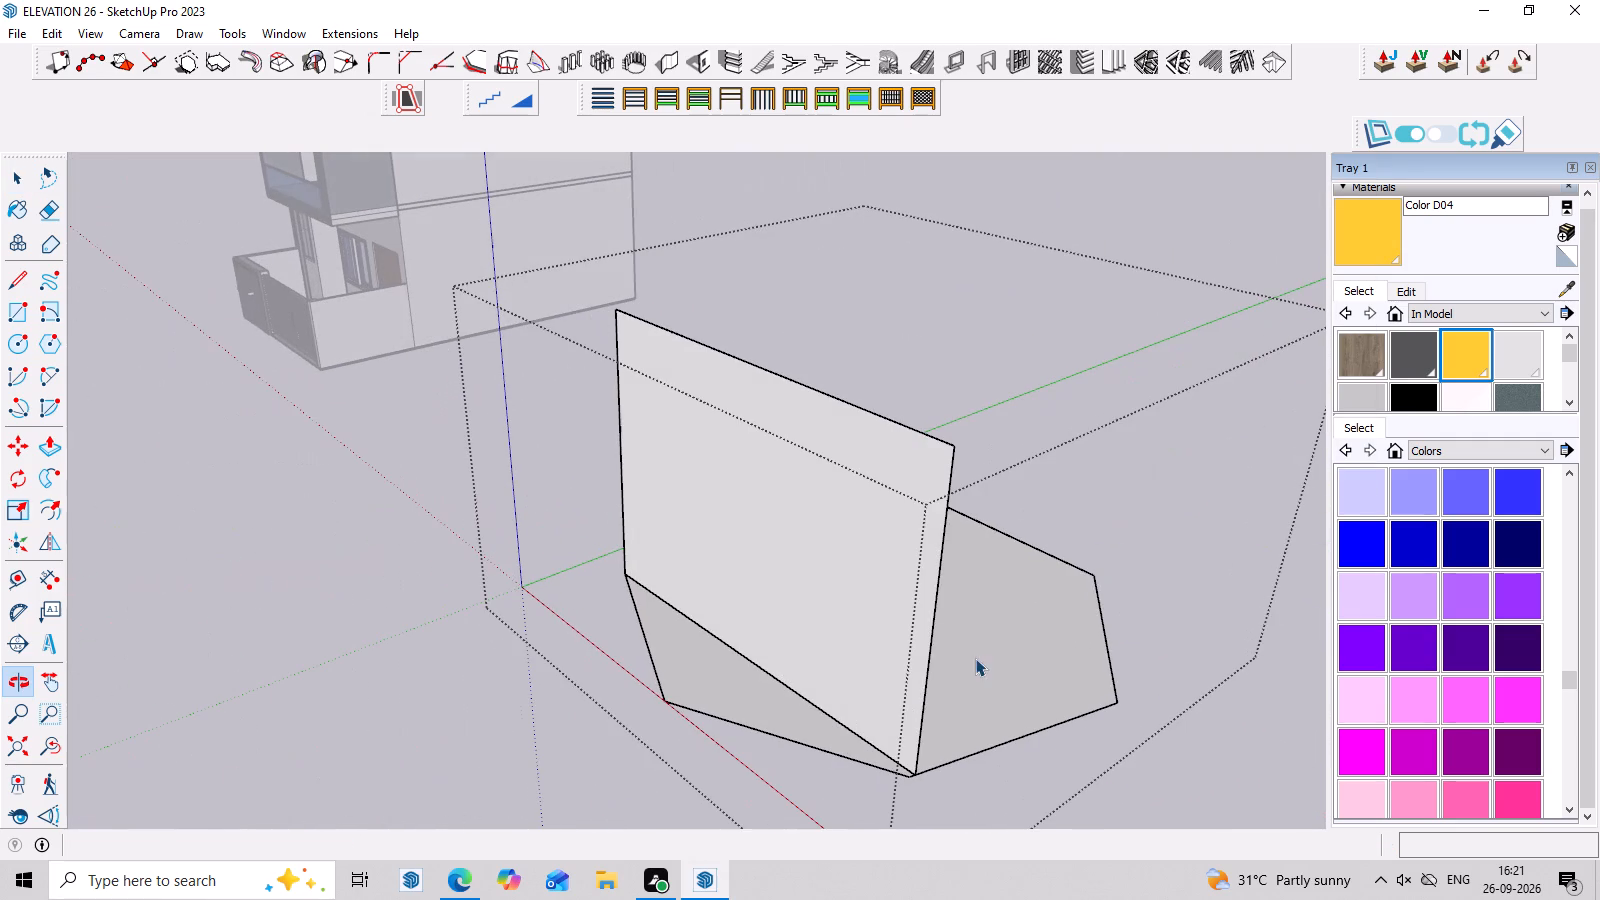
pyautogui.click(829, 603)
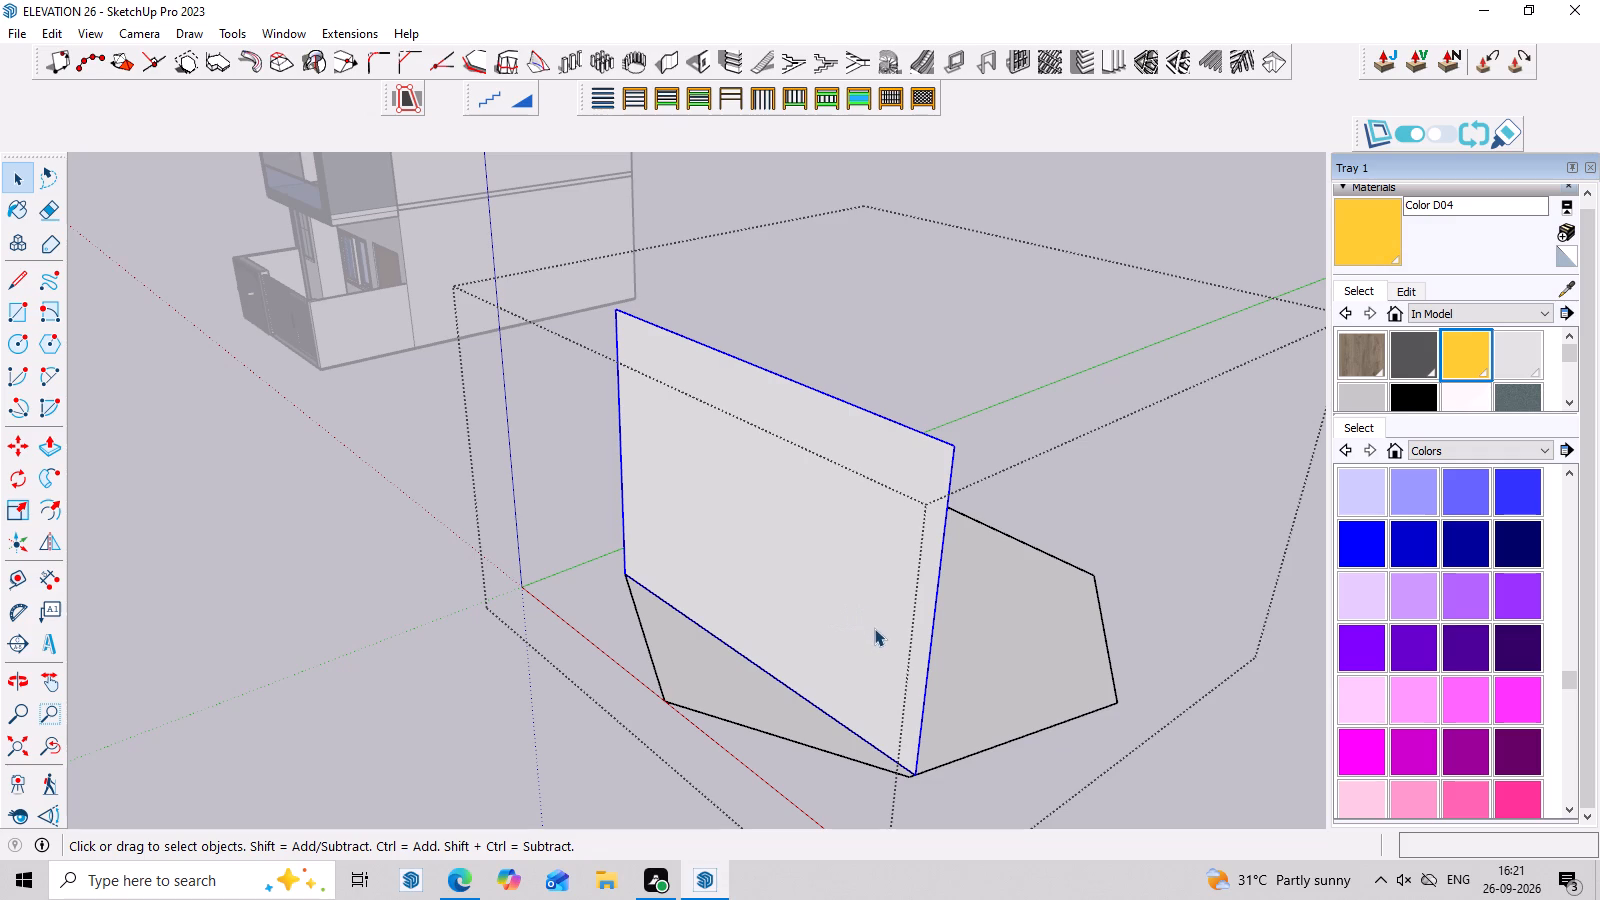
pyautogui.moveTo(986, 709); pyautogui.dragTo(1331, 689, button='middle')
pyautogui.scroll(1, 677, 358)
pyautogui.scroll(-7, 680, 352)
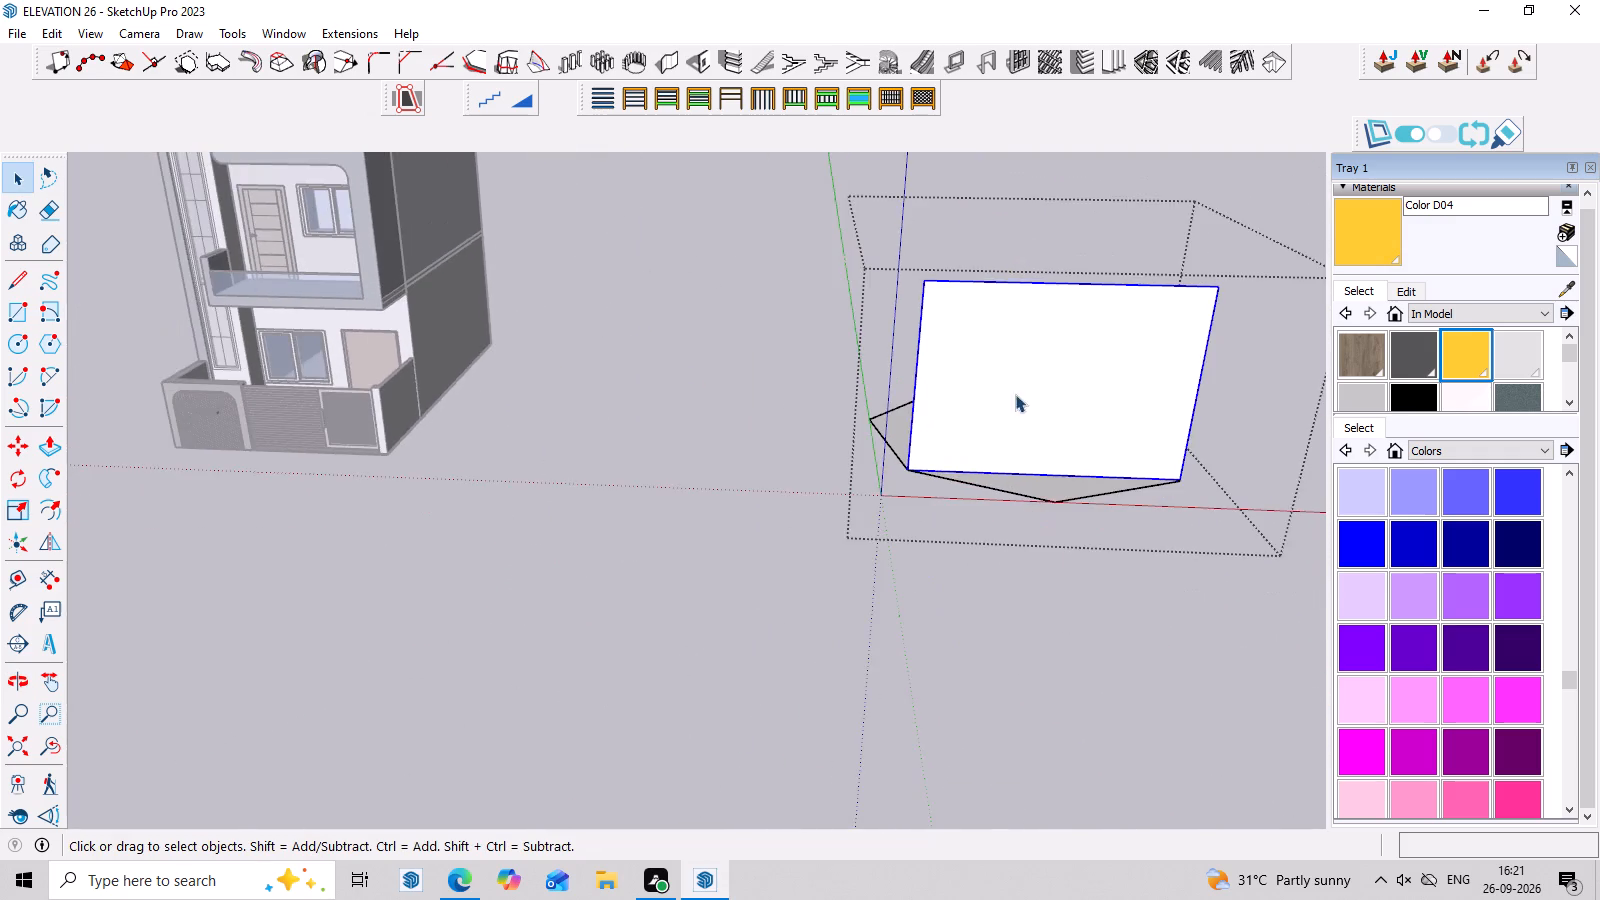
pyautogui.moveTo(1222, 392); pyautogui.dragTo(1260, 321, button='middle')
pyautogui.scroll(5, 1144, 313)
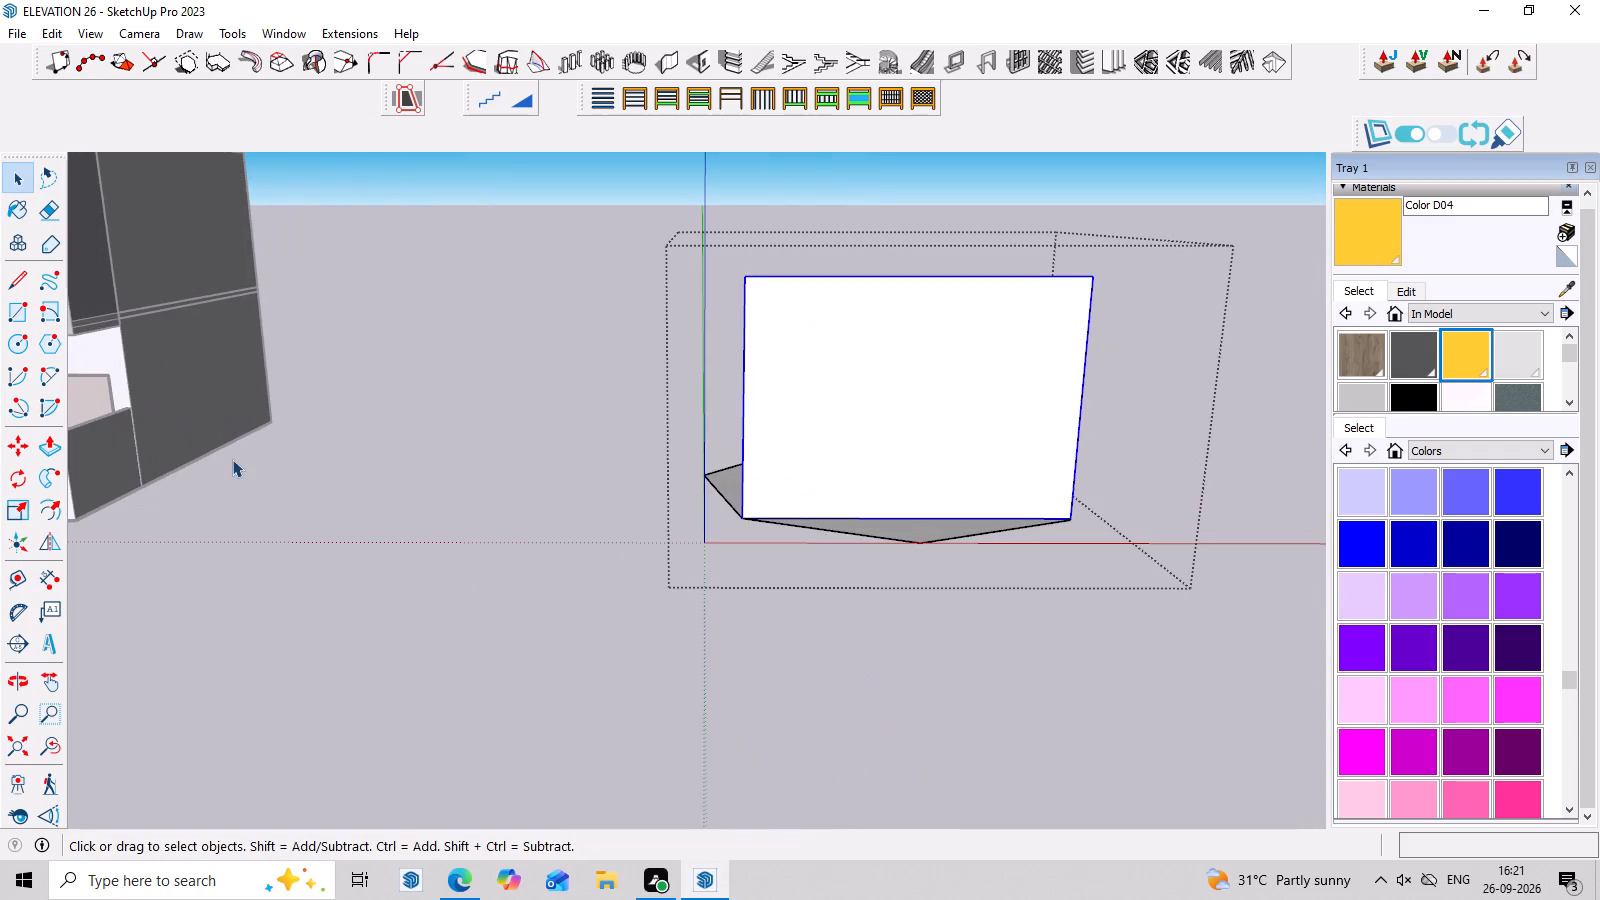
pyautogui.click(948, 353)
pyautogui.click(350, 399)
pyautogui.click(1022, 361)
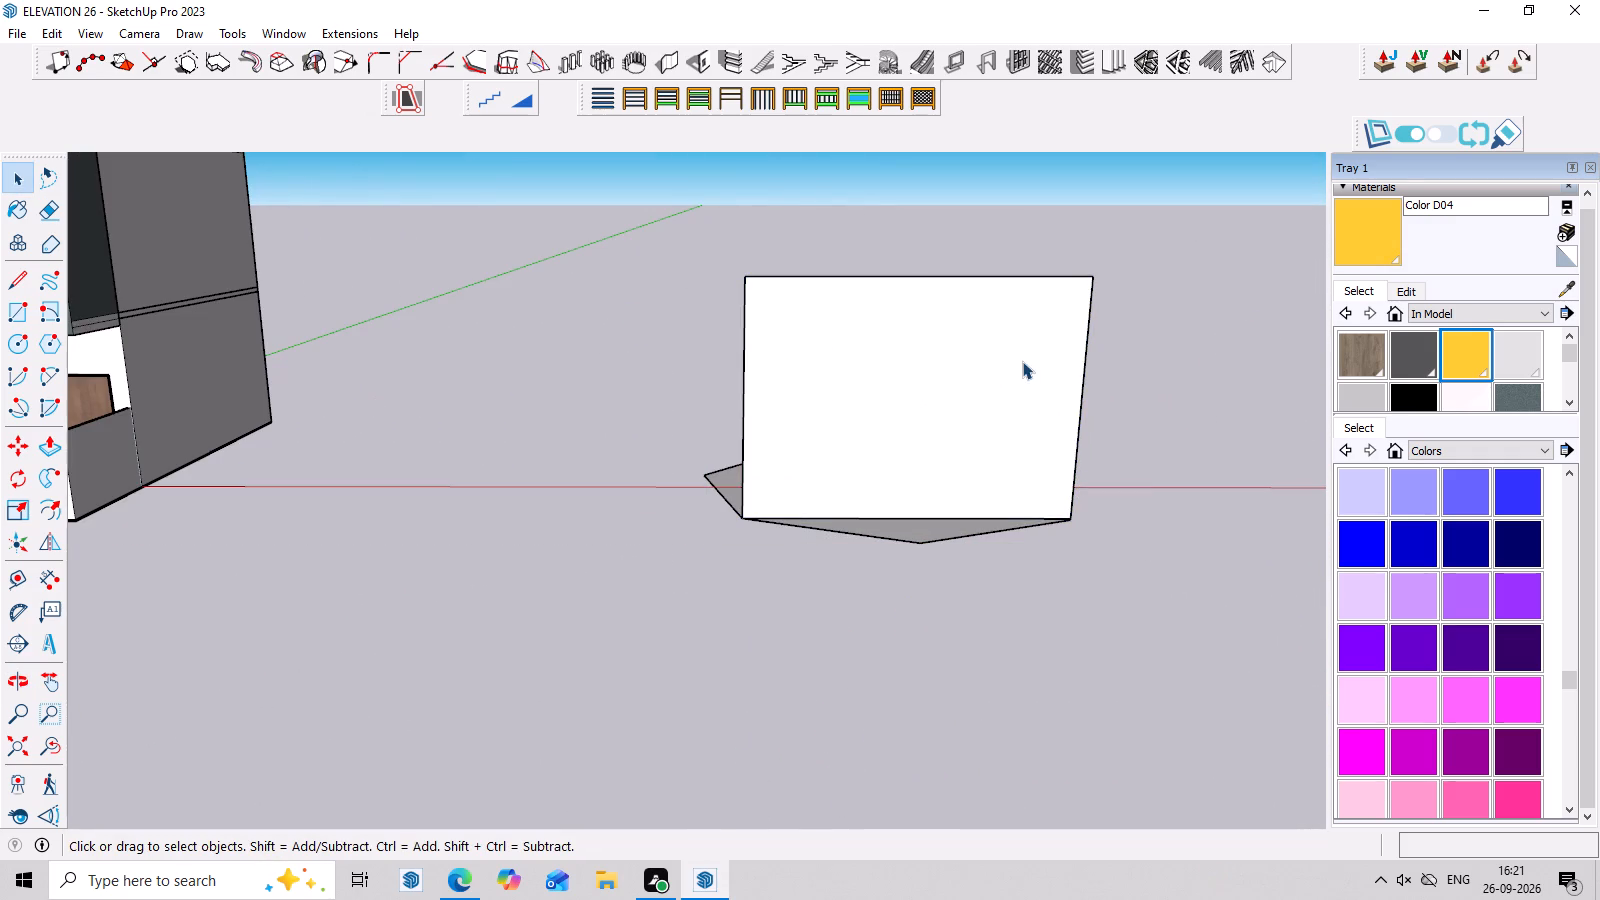
pyautogui.scroll(2, 986, 390)
pyautogui.doubleClick(989, 376)
pyautogui.click(986, 376)
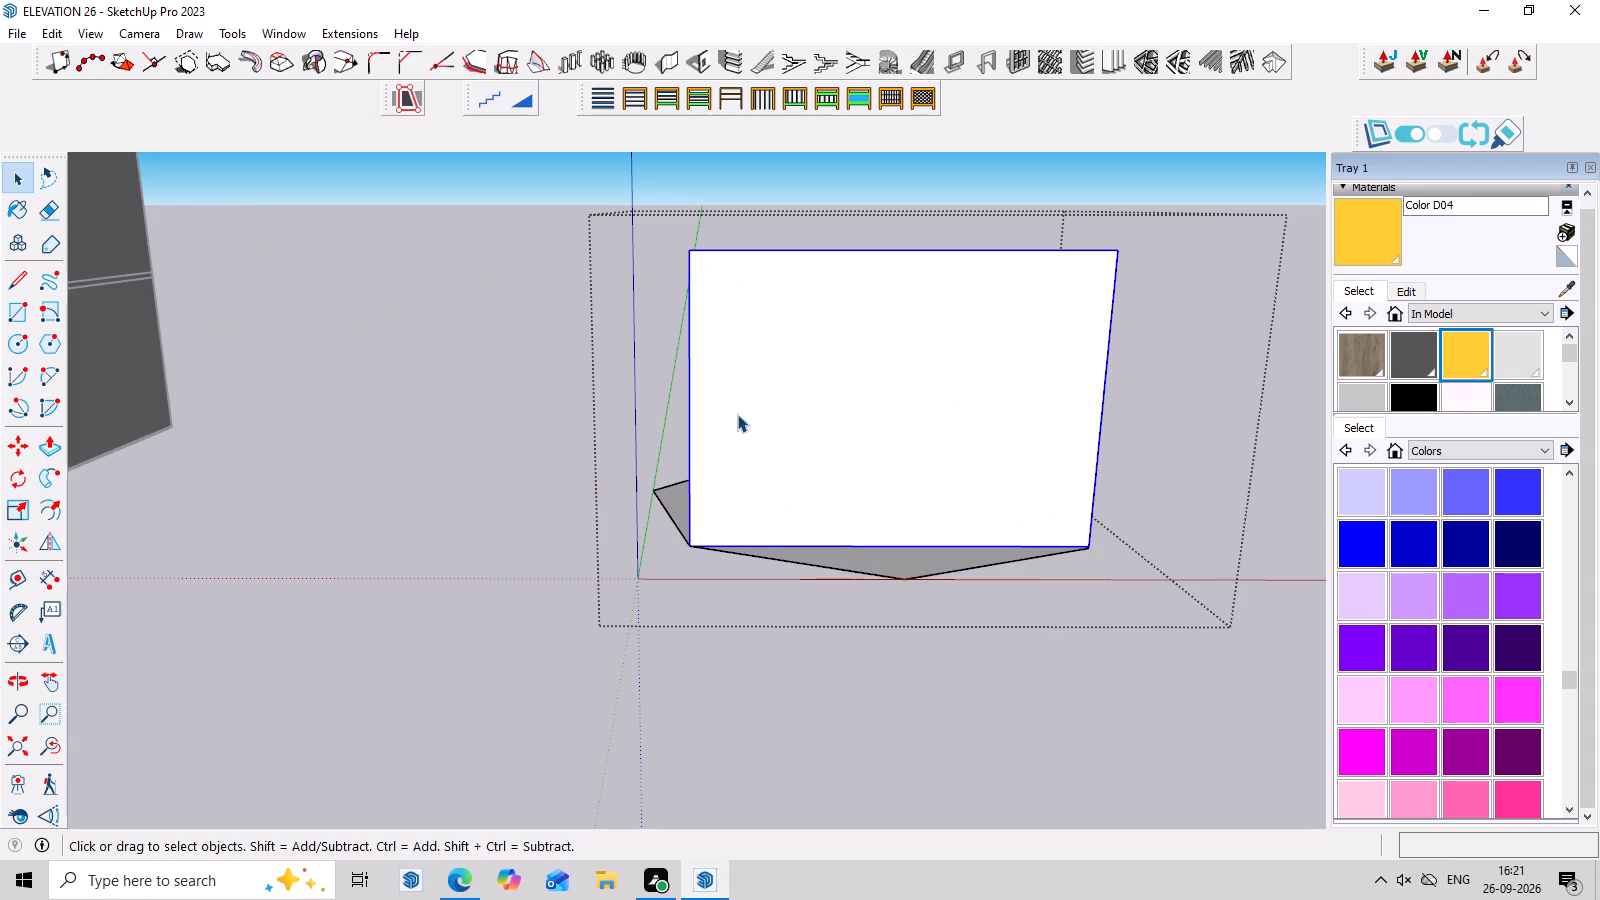
pyautogui.click(600, 363)
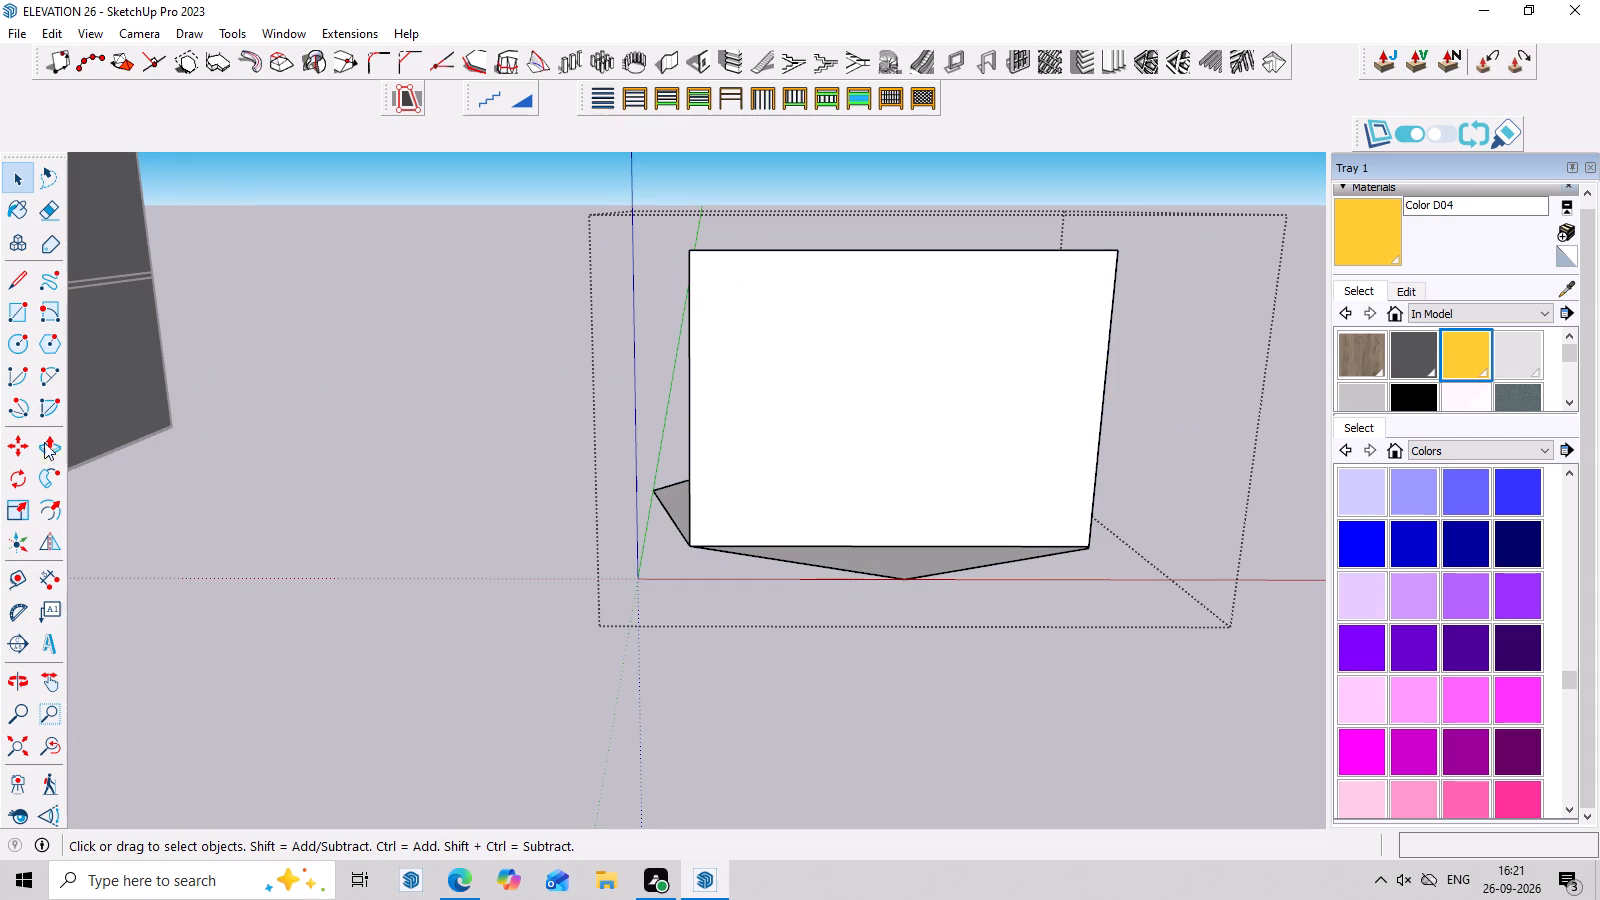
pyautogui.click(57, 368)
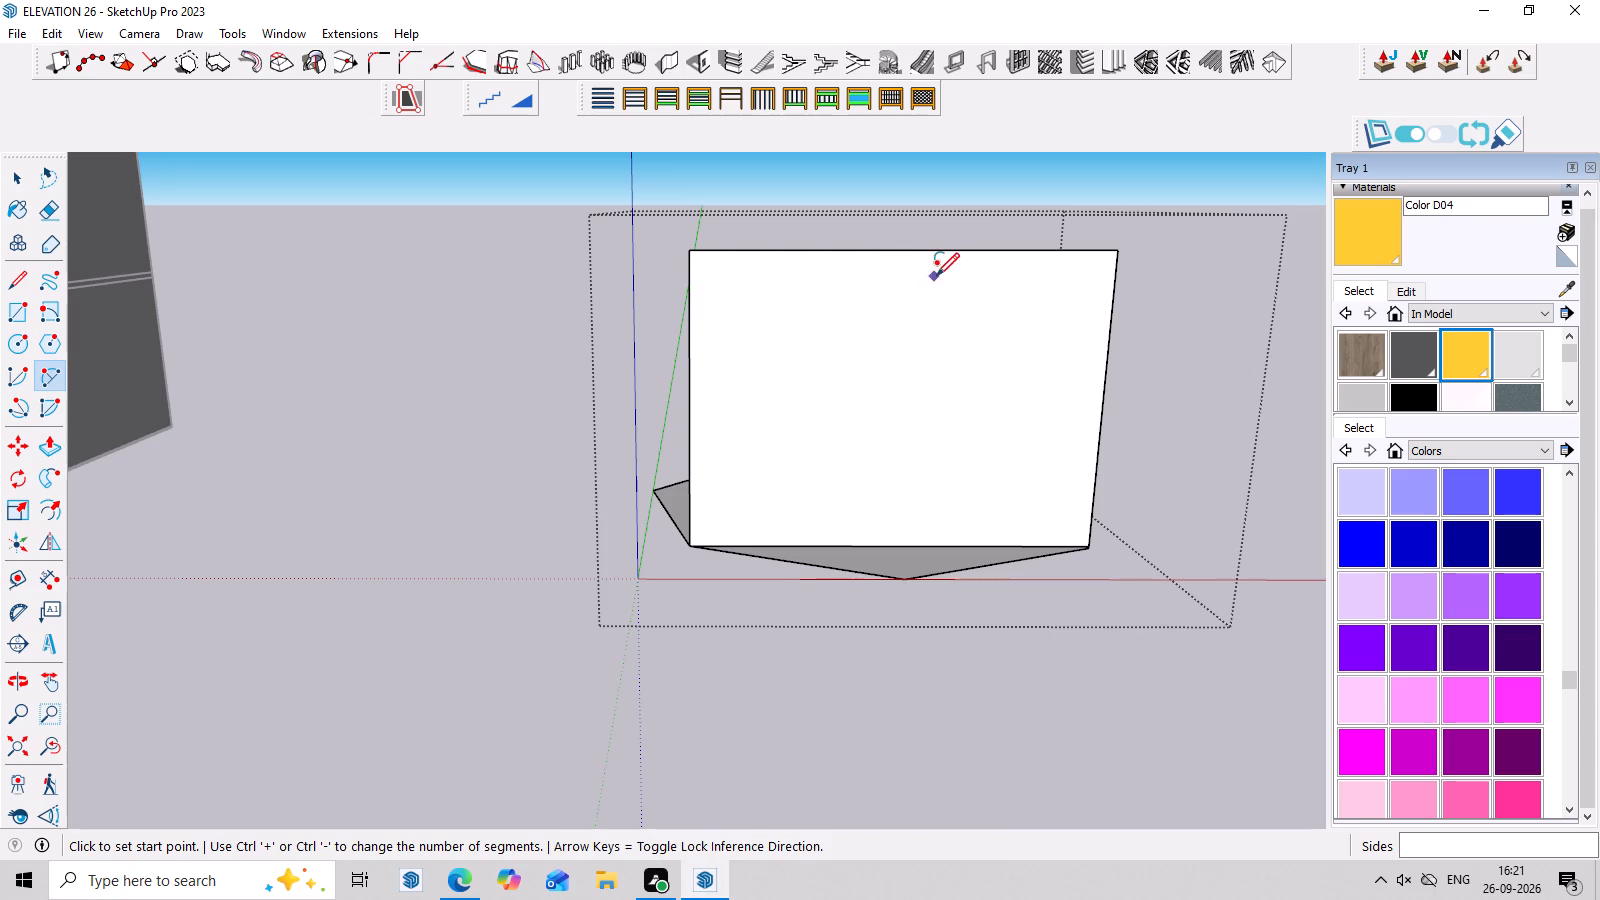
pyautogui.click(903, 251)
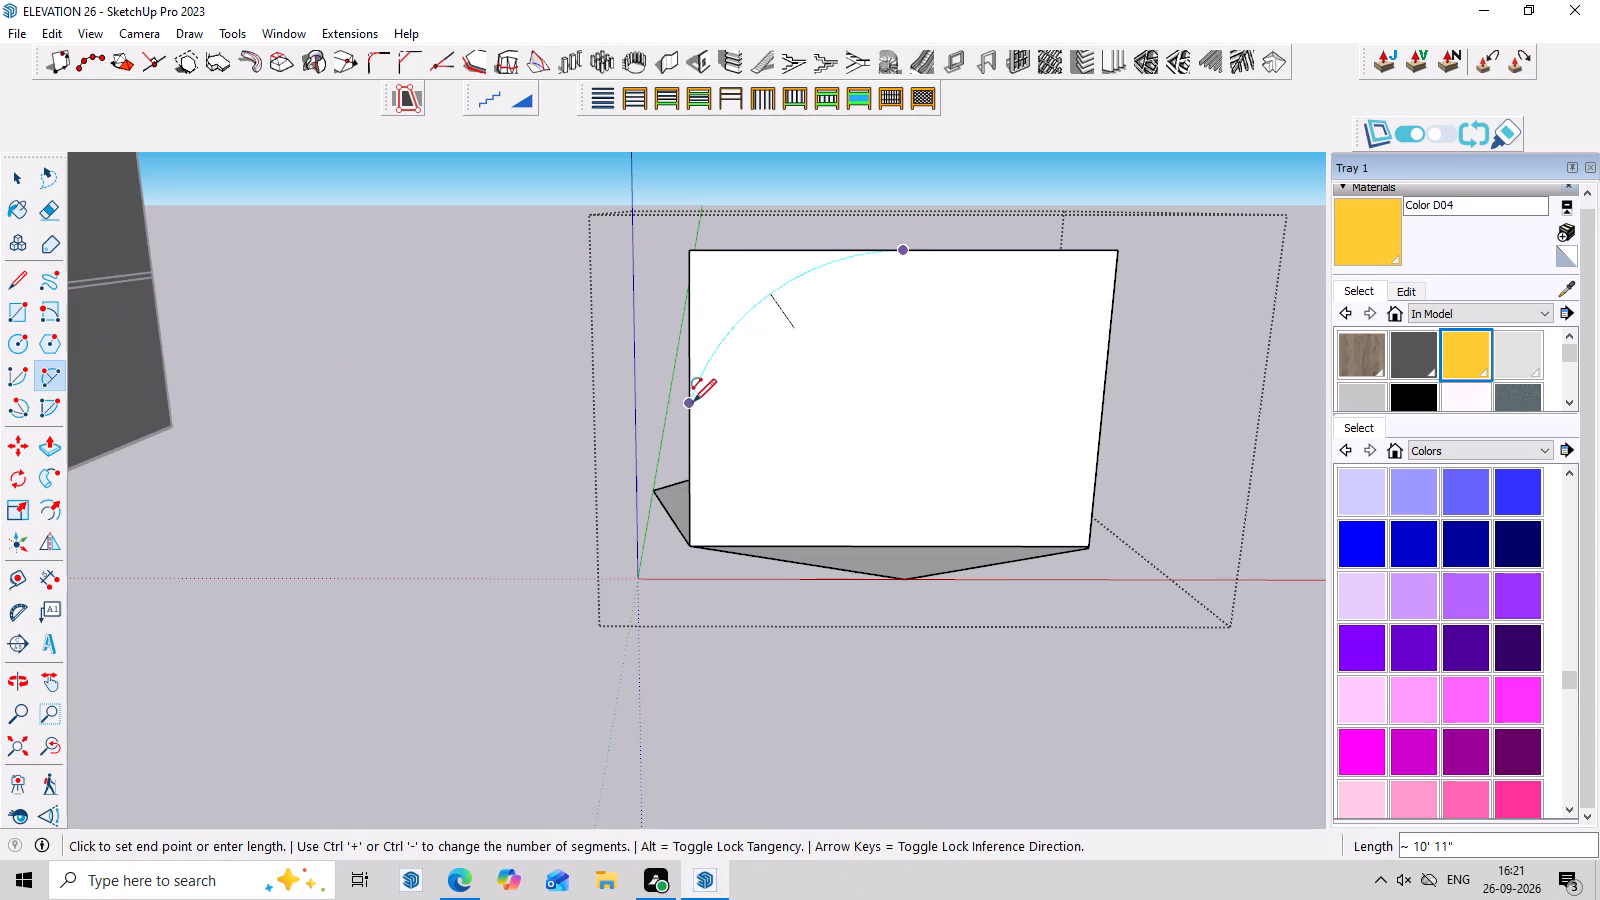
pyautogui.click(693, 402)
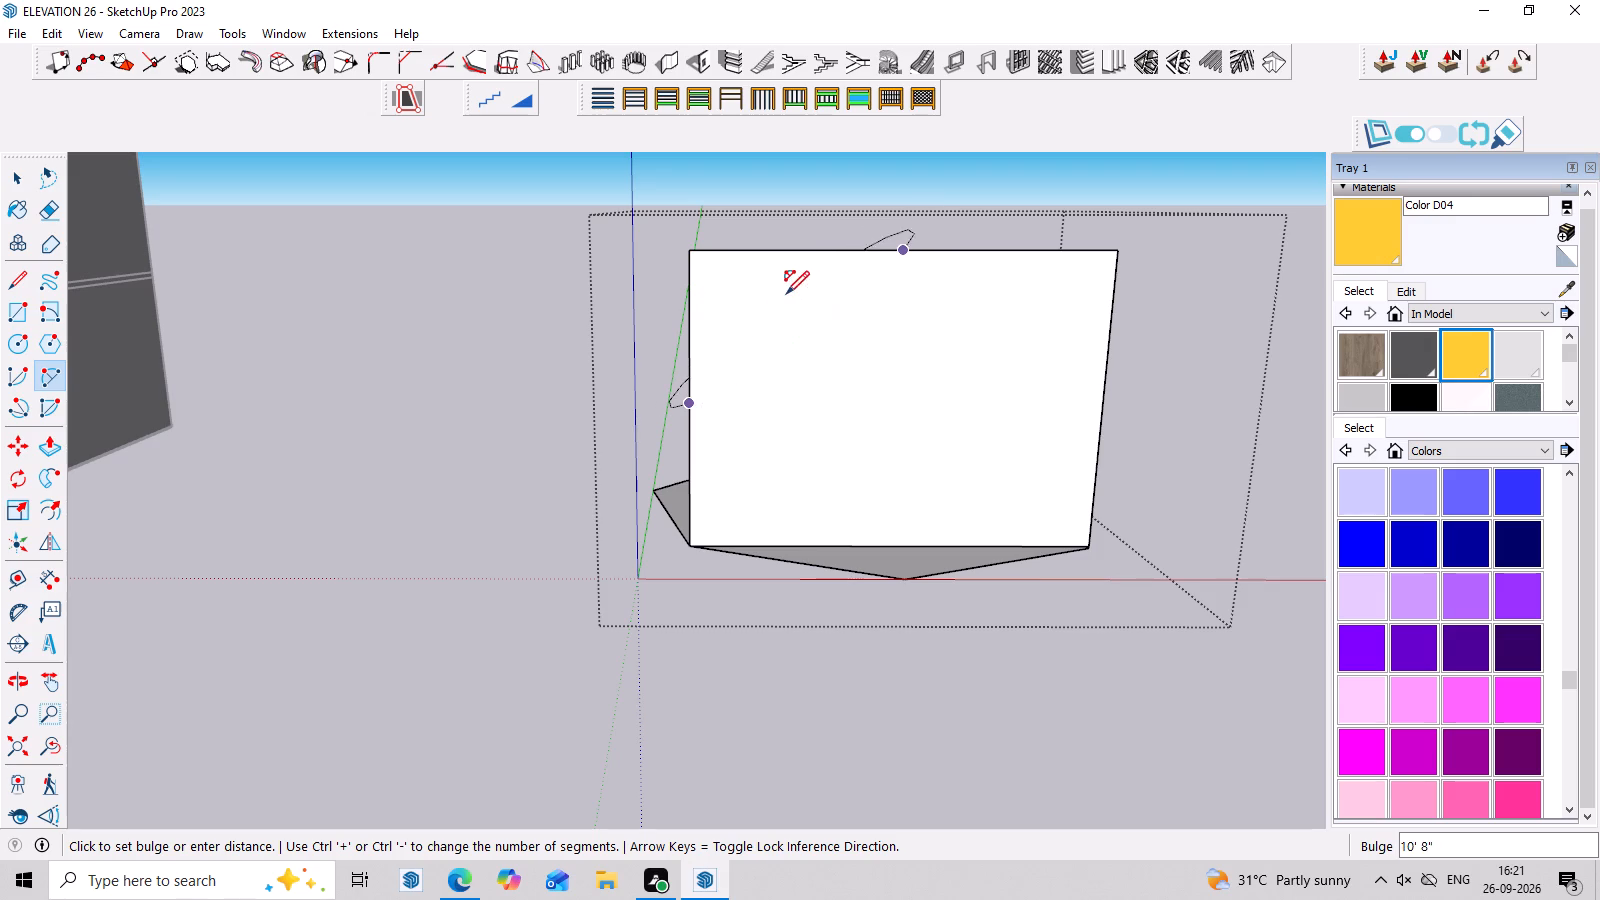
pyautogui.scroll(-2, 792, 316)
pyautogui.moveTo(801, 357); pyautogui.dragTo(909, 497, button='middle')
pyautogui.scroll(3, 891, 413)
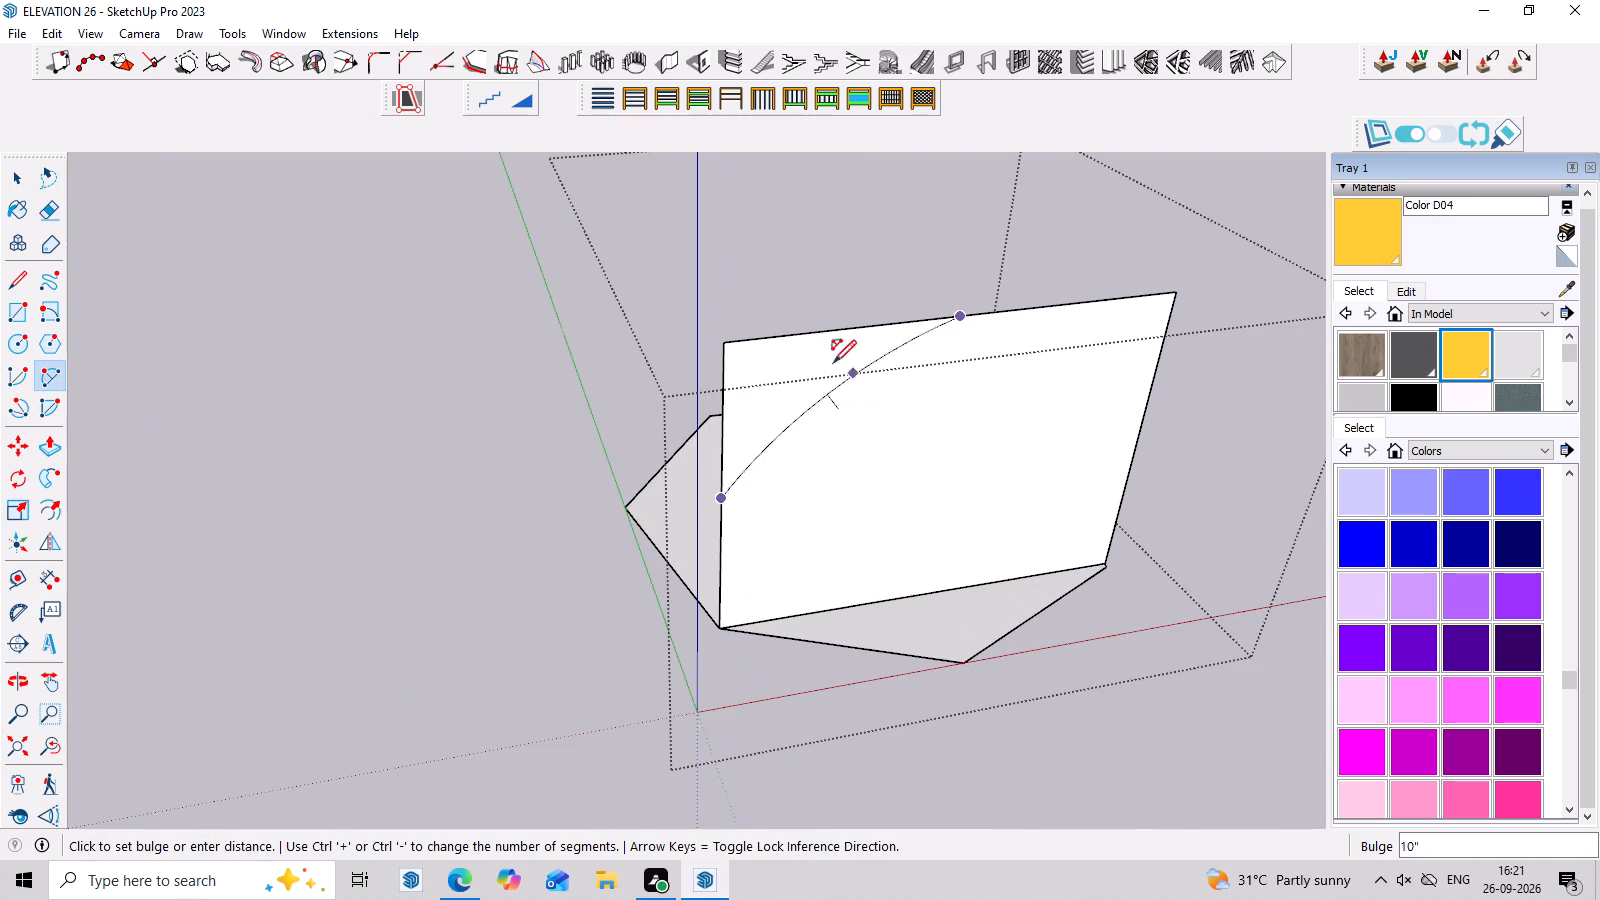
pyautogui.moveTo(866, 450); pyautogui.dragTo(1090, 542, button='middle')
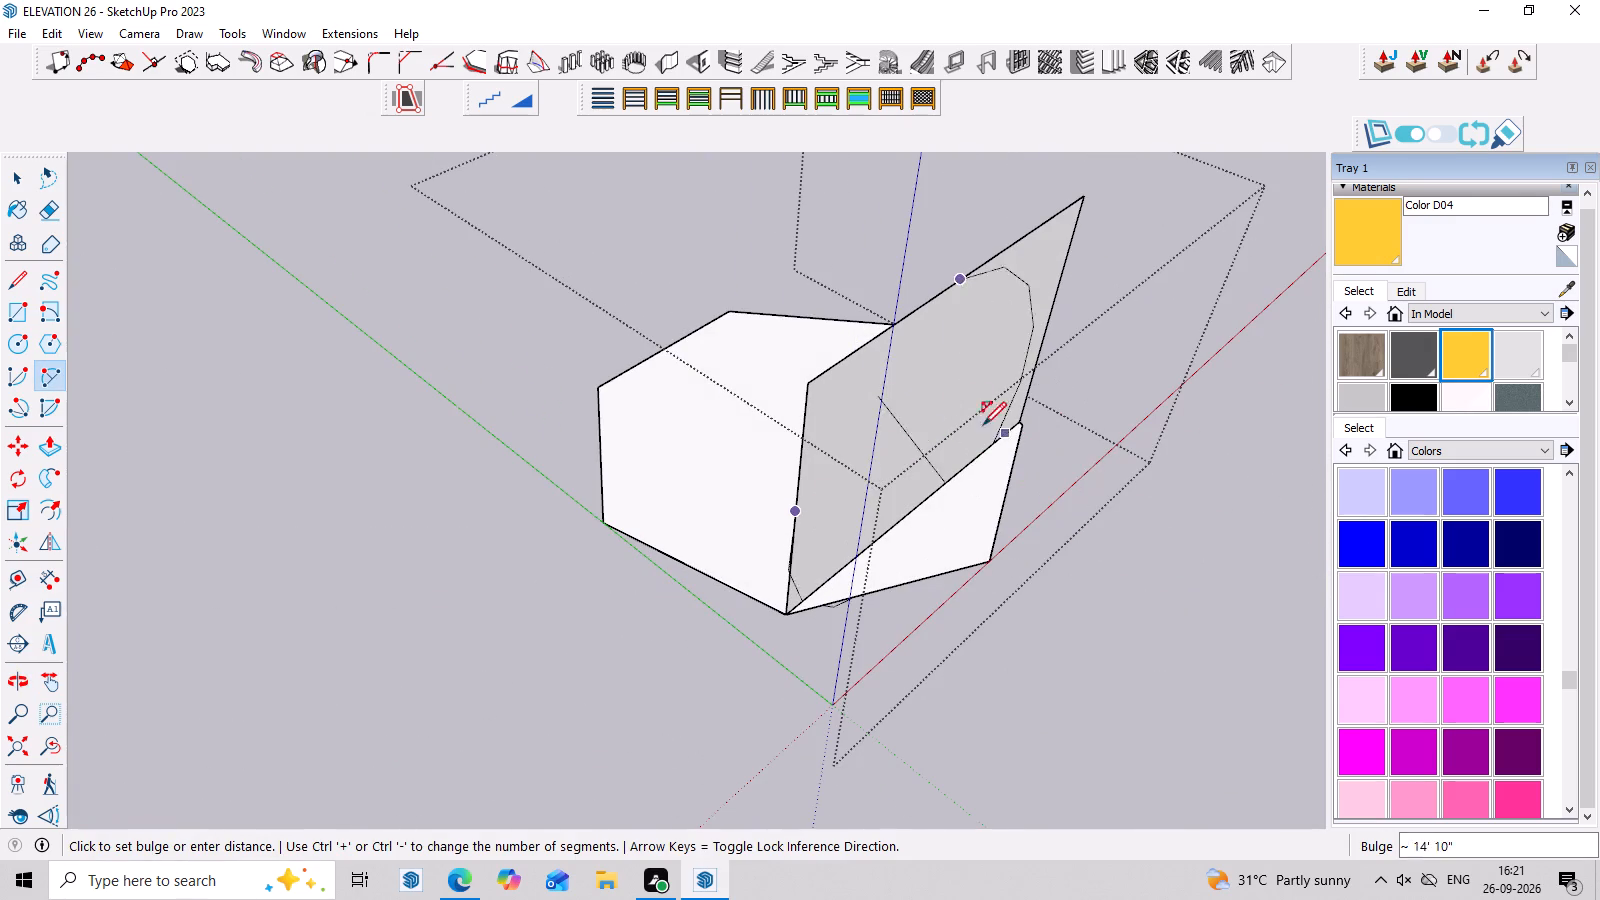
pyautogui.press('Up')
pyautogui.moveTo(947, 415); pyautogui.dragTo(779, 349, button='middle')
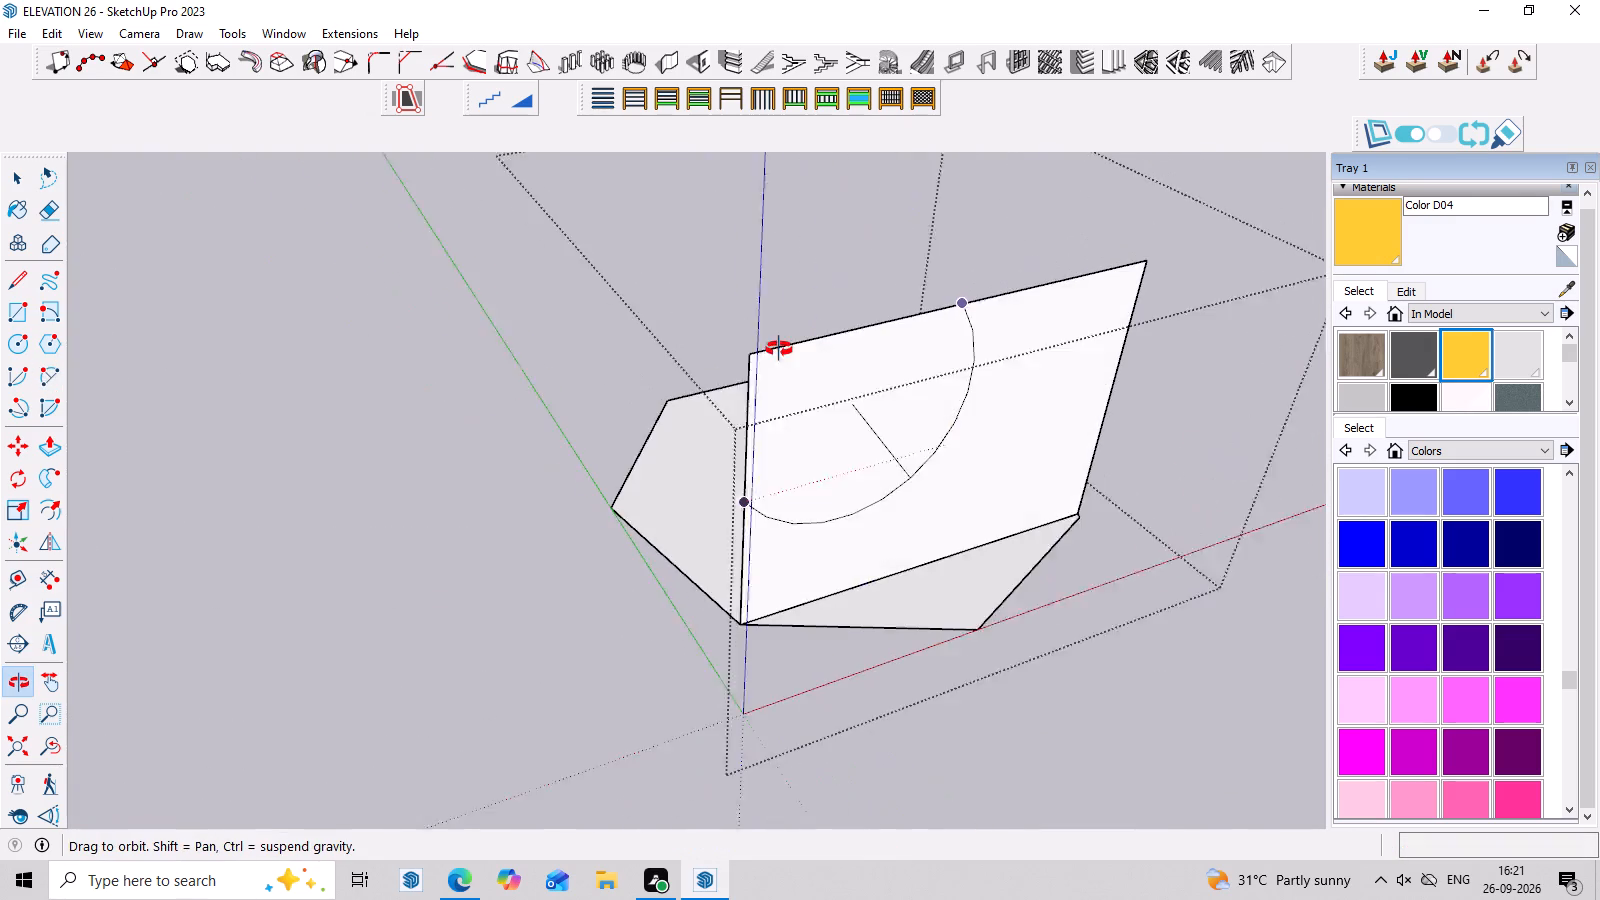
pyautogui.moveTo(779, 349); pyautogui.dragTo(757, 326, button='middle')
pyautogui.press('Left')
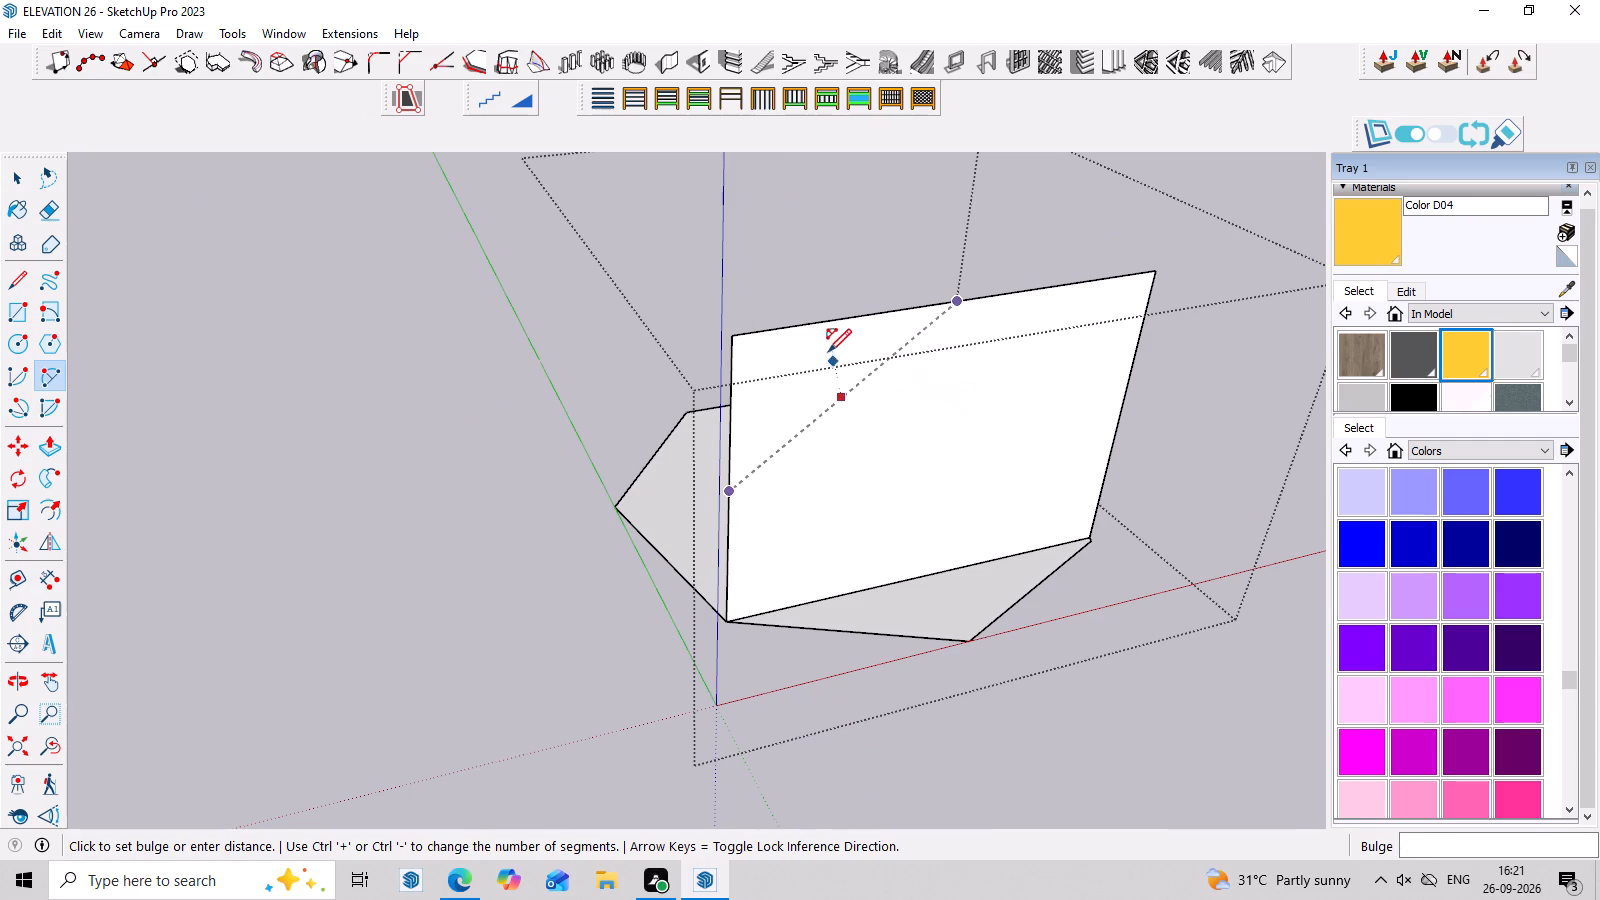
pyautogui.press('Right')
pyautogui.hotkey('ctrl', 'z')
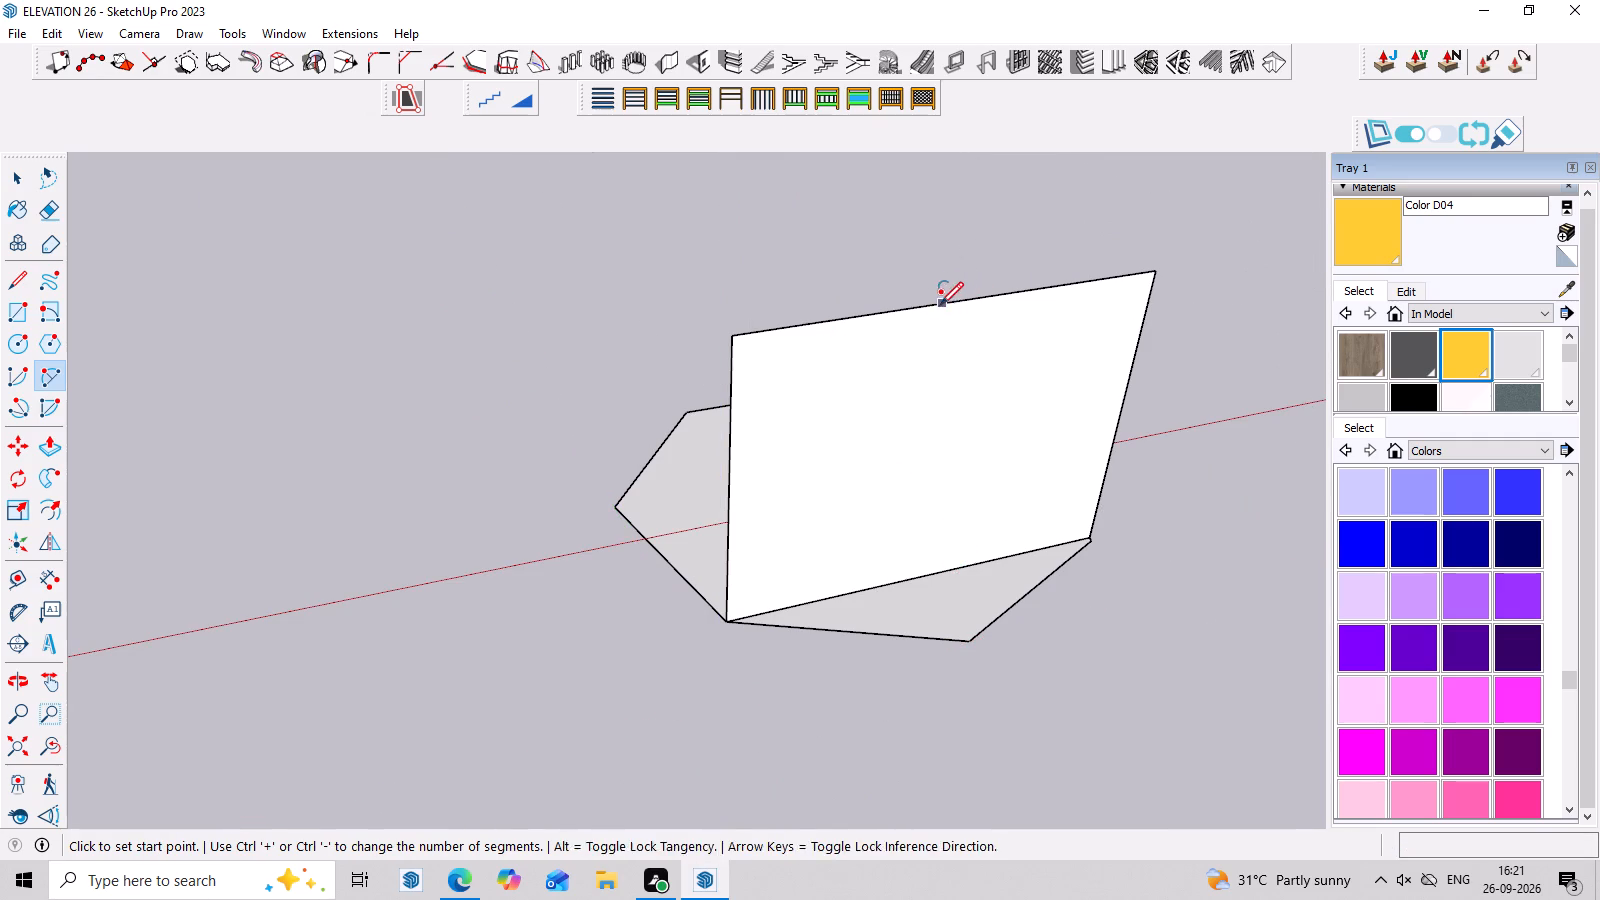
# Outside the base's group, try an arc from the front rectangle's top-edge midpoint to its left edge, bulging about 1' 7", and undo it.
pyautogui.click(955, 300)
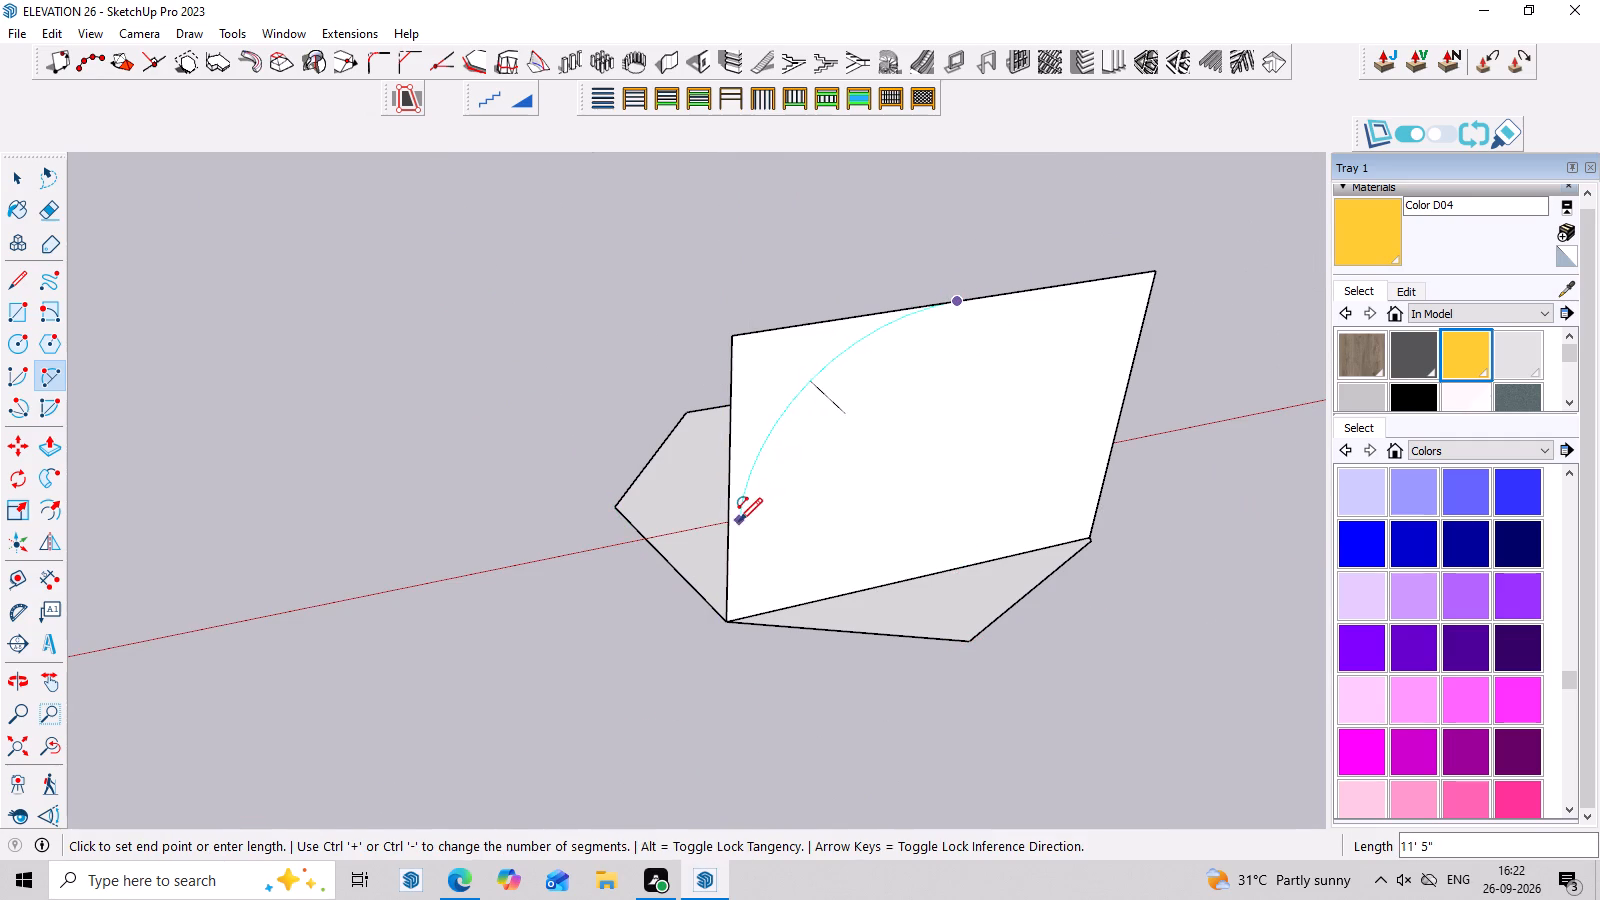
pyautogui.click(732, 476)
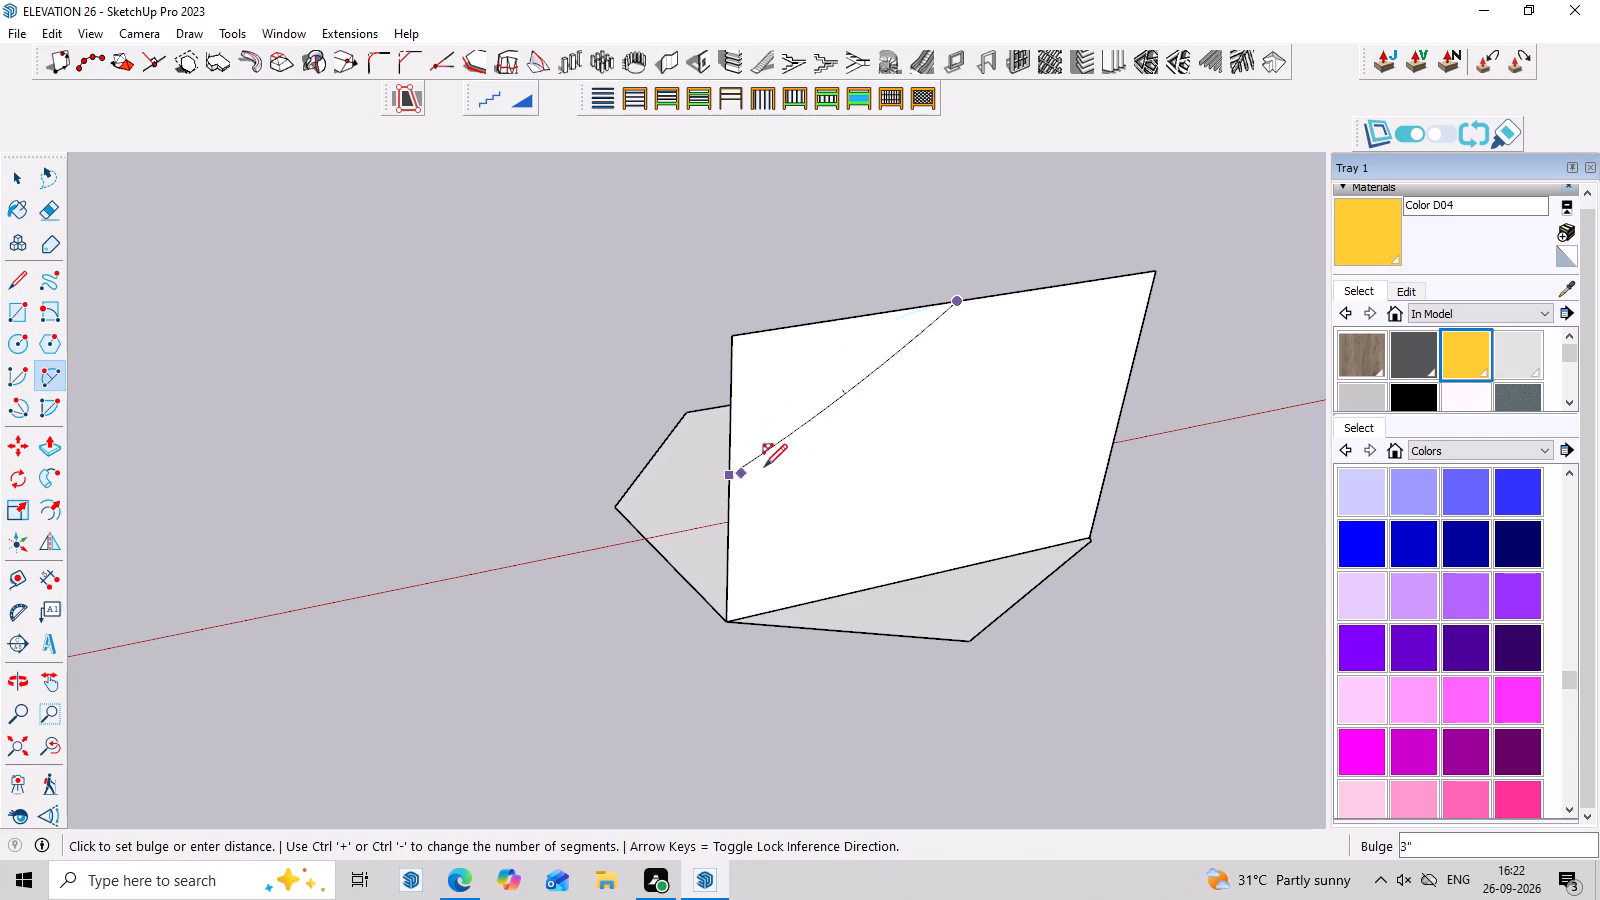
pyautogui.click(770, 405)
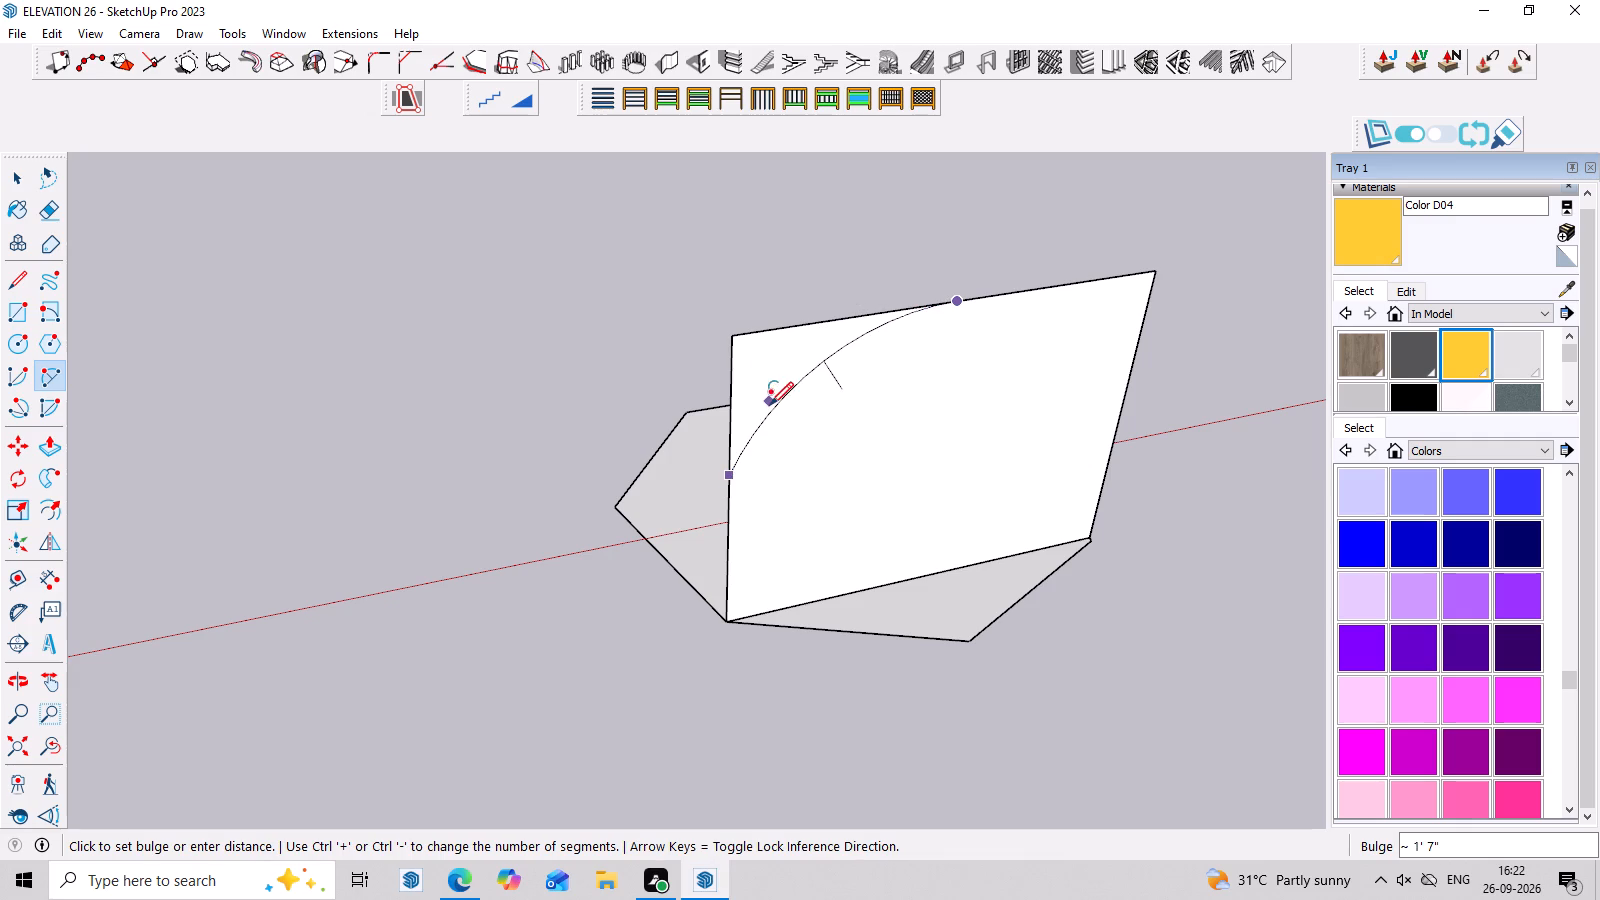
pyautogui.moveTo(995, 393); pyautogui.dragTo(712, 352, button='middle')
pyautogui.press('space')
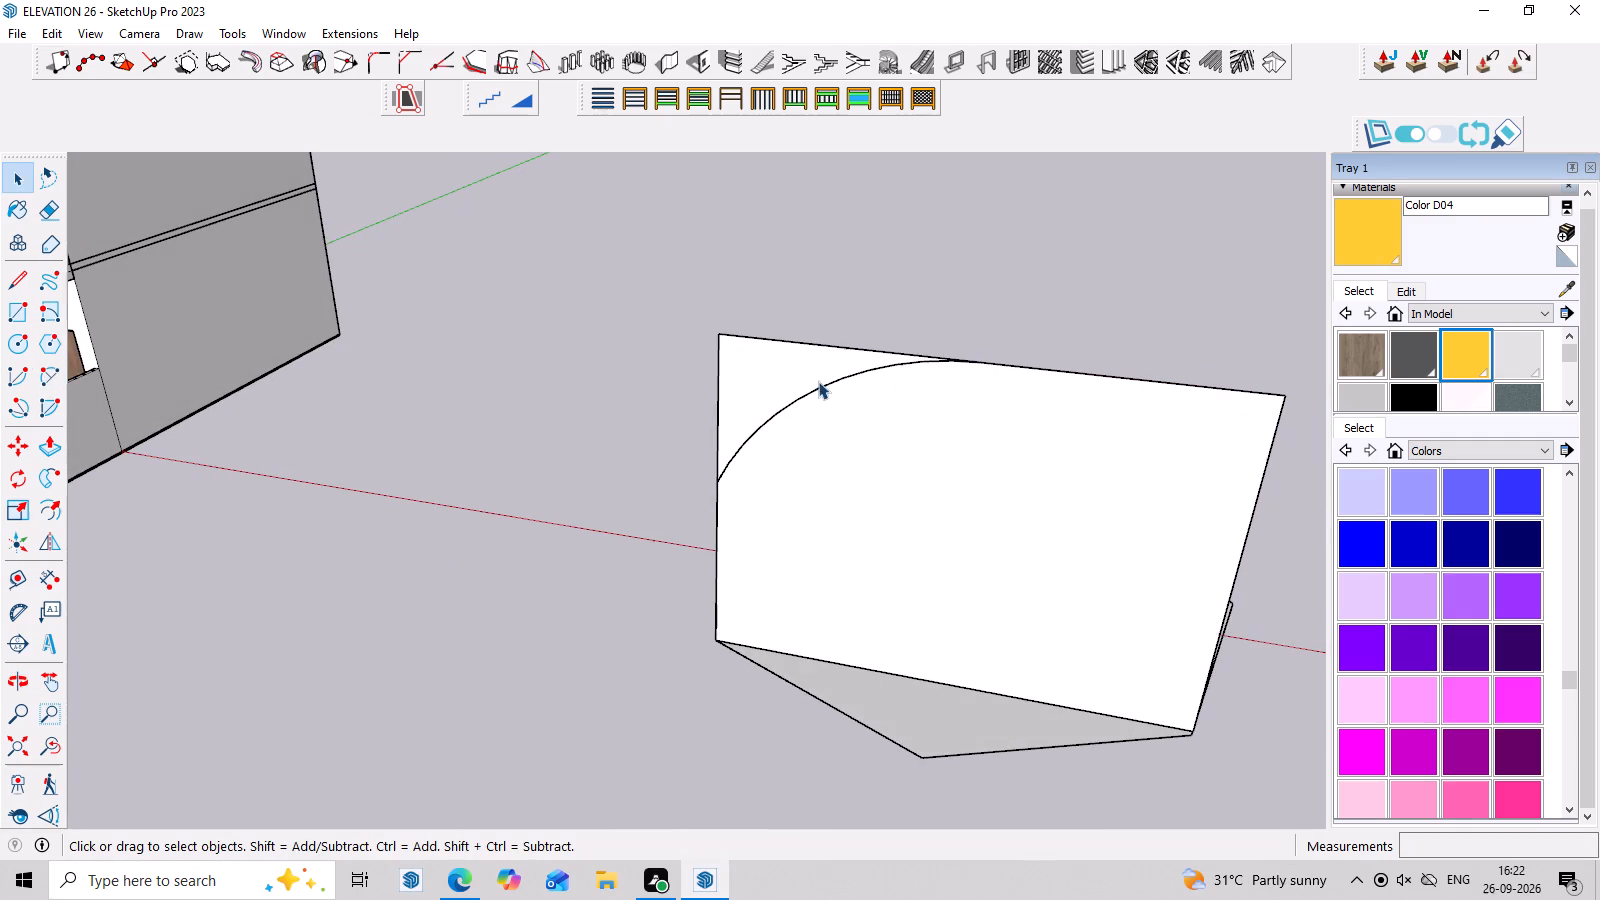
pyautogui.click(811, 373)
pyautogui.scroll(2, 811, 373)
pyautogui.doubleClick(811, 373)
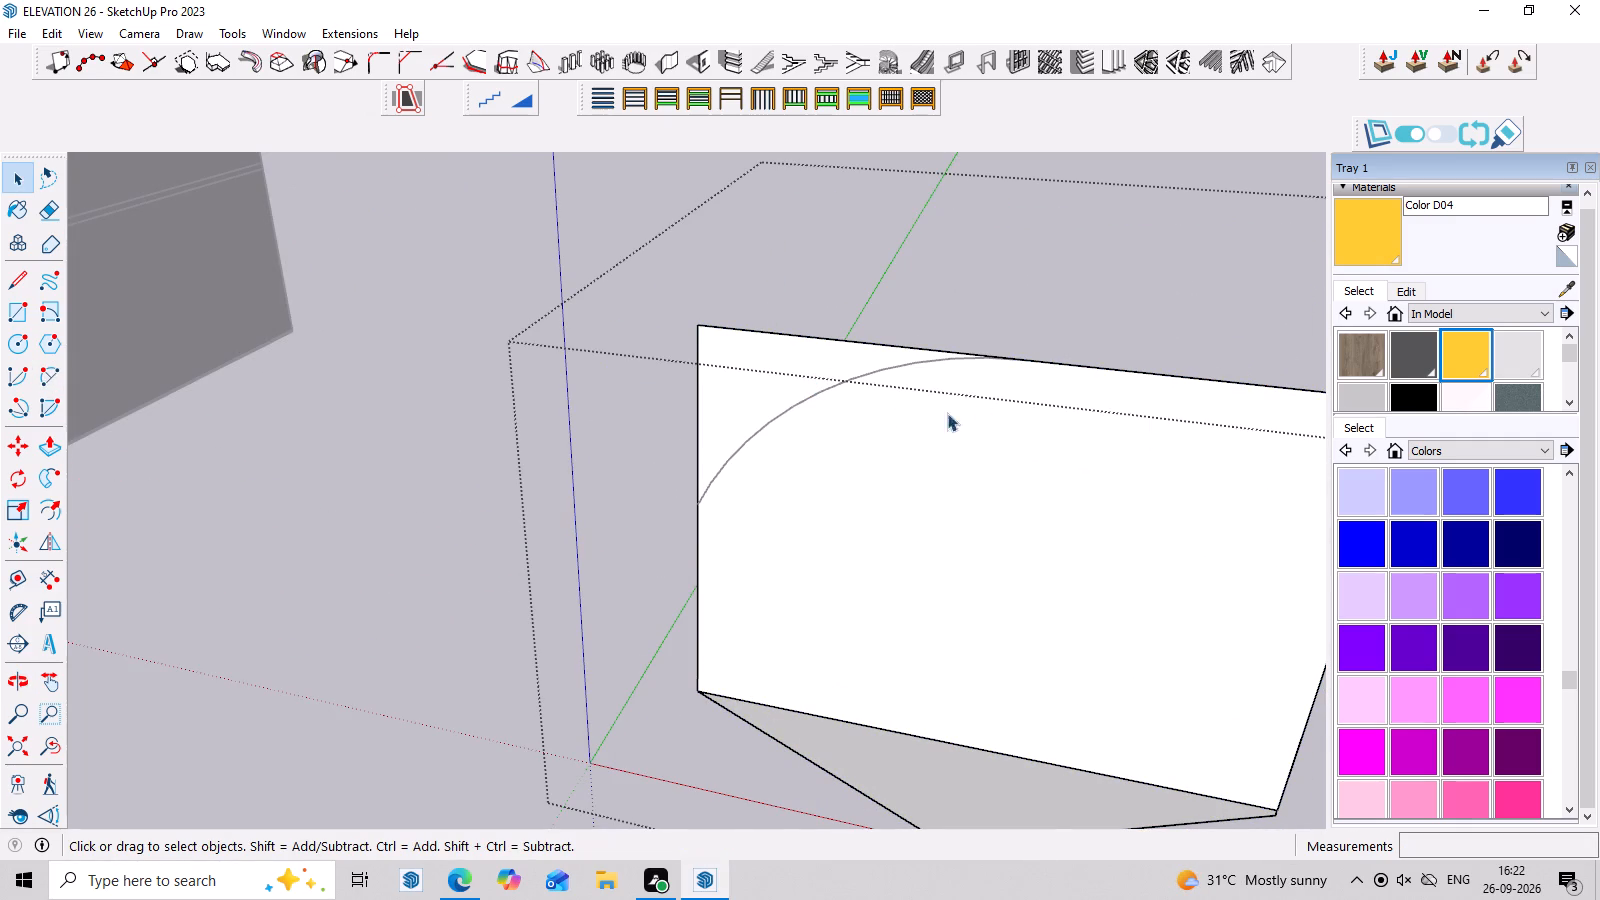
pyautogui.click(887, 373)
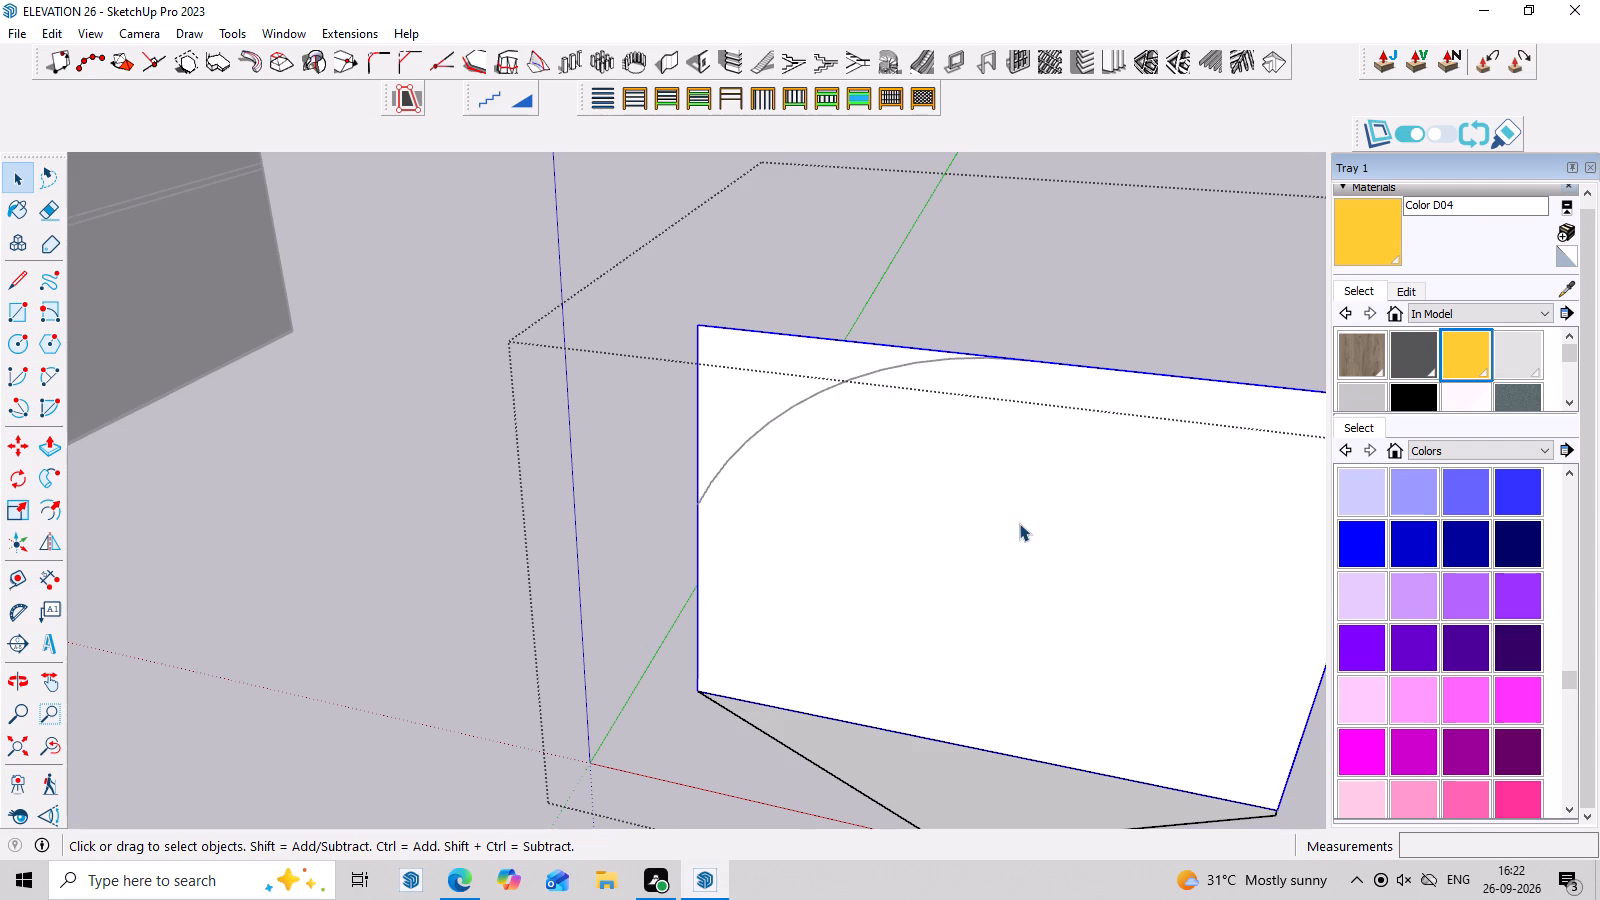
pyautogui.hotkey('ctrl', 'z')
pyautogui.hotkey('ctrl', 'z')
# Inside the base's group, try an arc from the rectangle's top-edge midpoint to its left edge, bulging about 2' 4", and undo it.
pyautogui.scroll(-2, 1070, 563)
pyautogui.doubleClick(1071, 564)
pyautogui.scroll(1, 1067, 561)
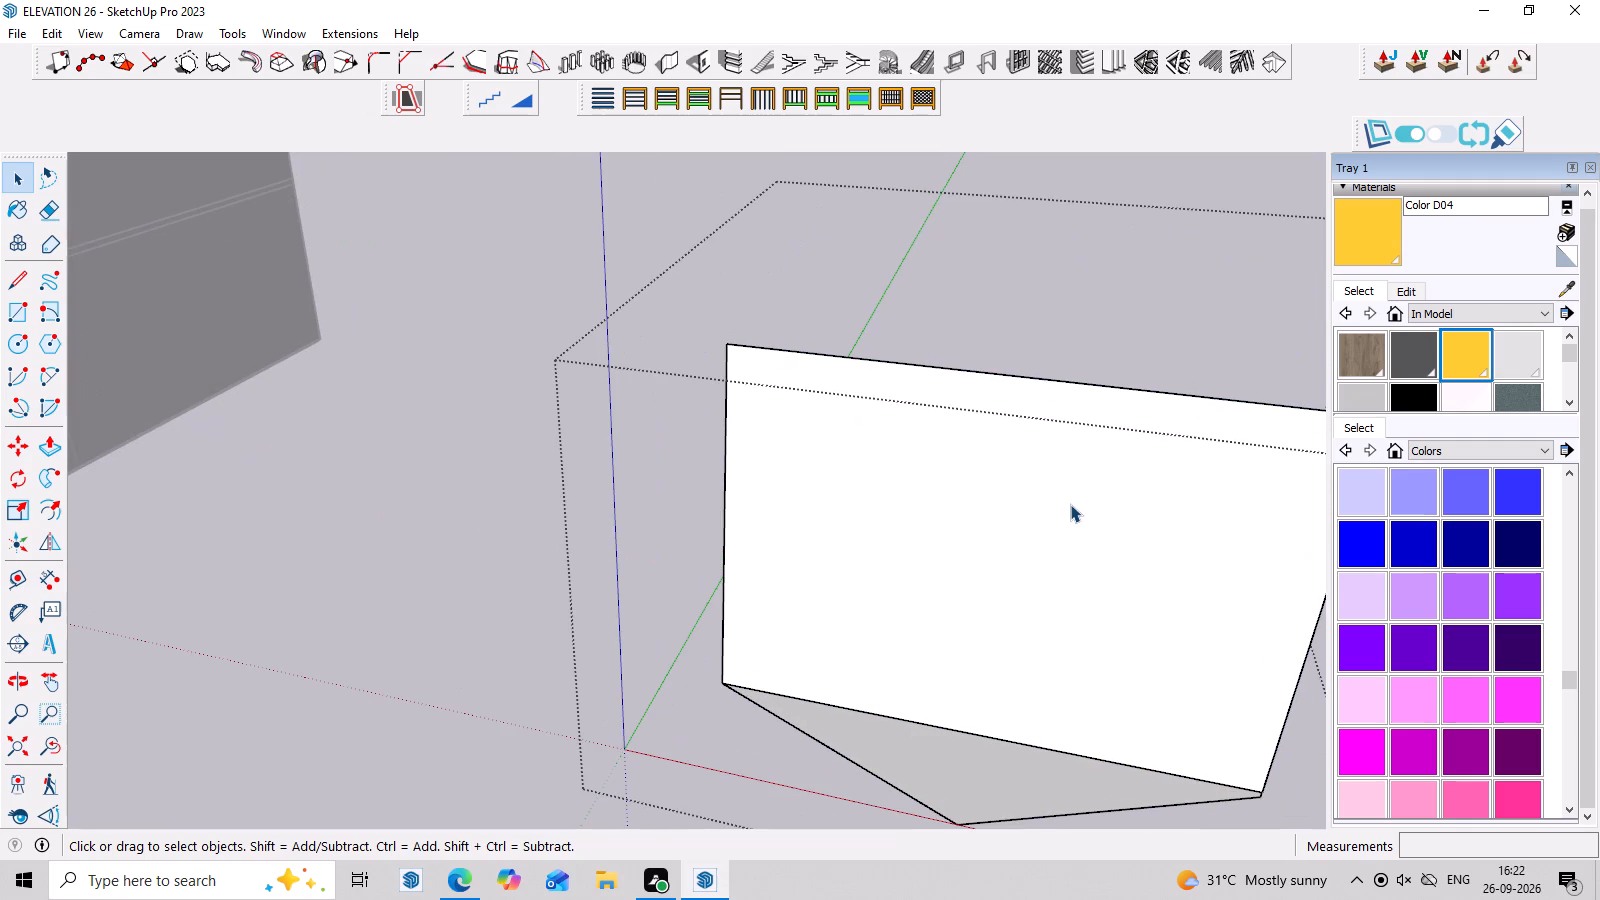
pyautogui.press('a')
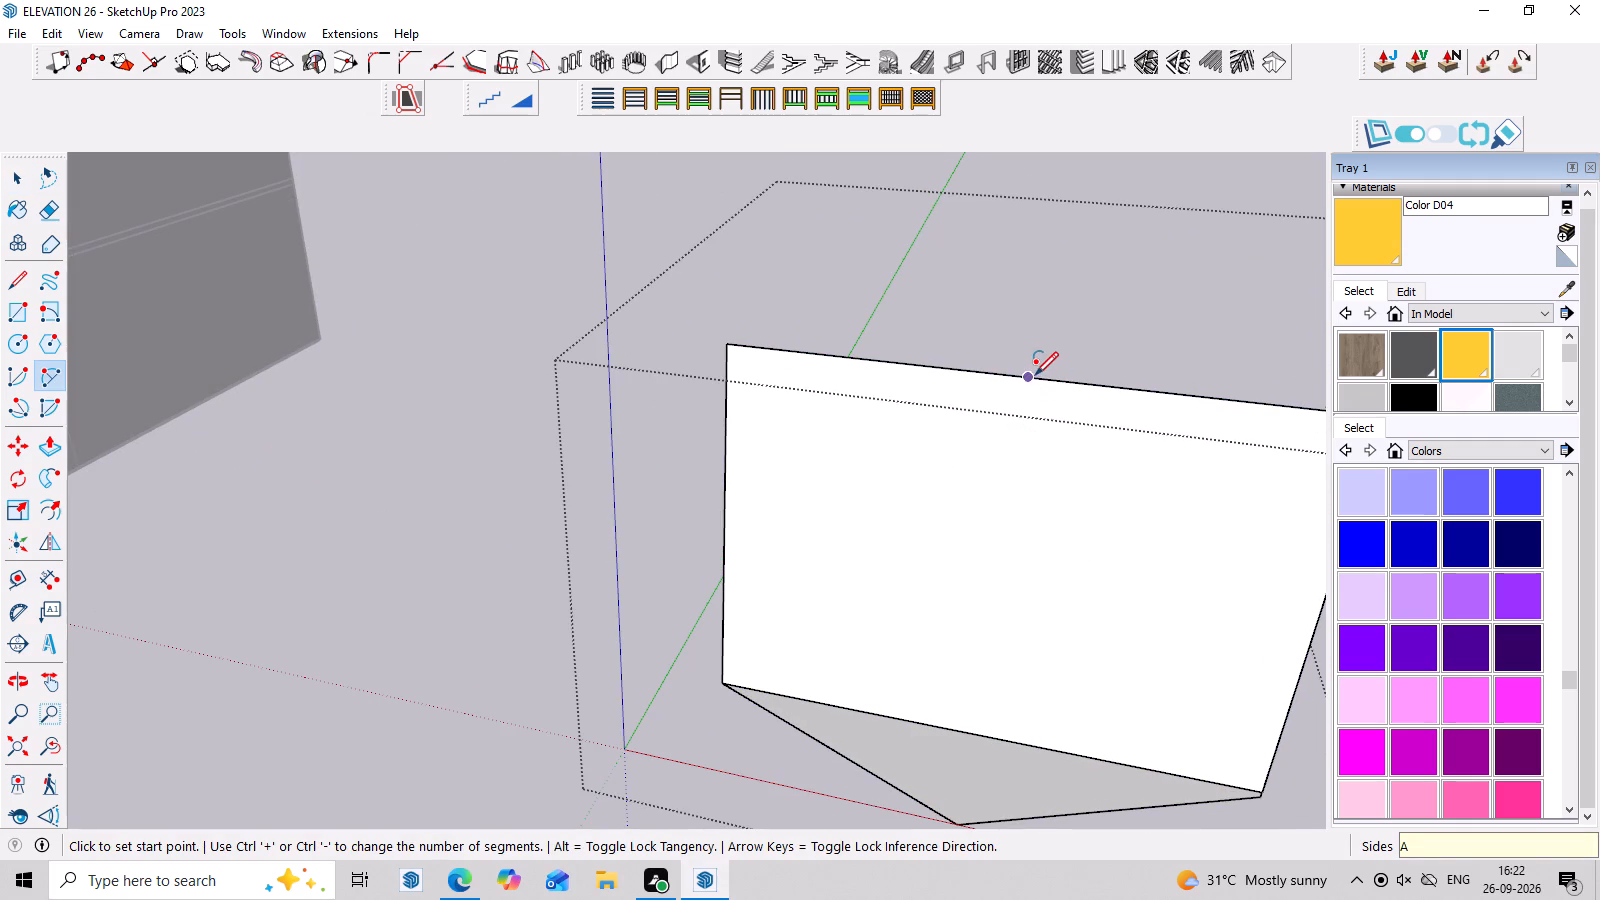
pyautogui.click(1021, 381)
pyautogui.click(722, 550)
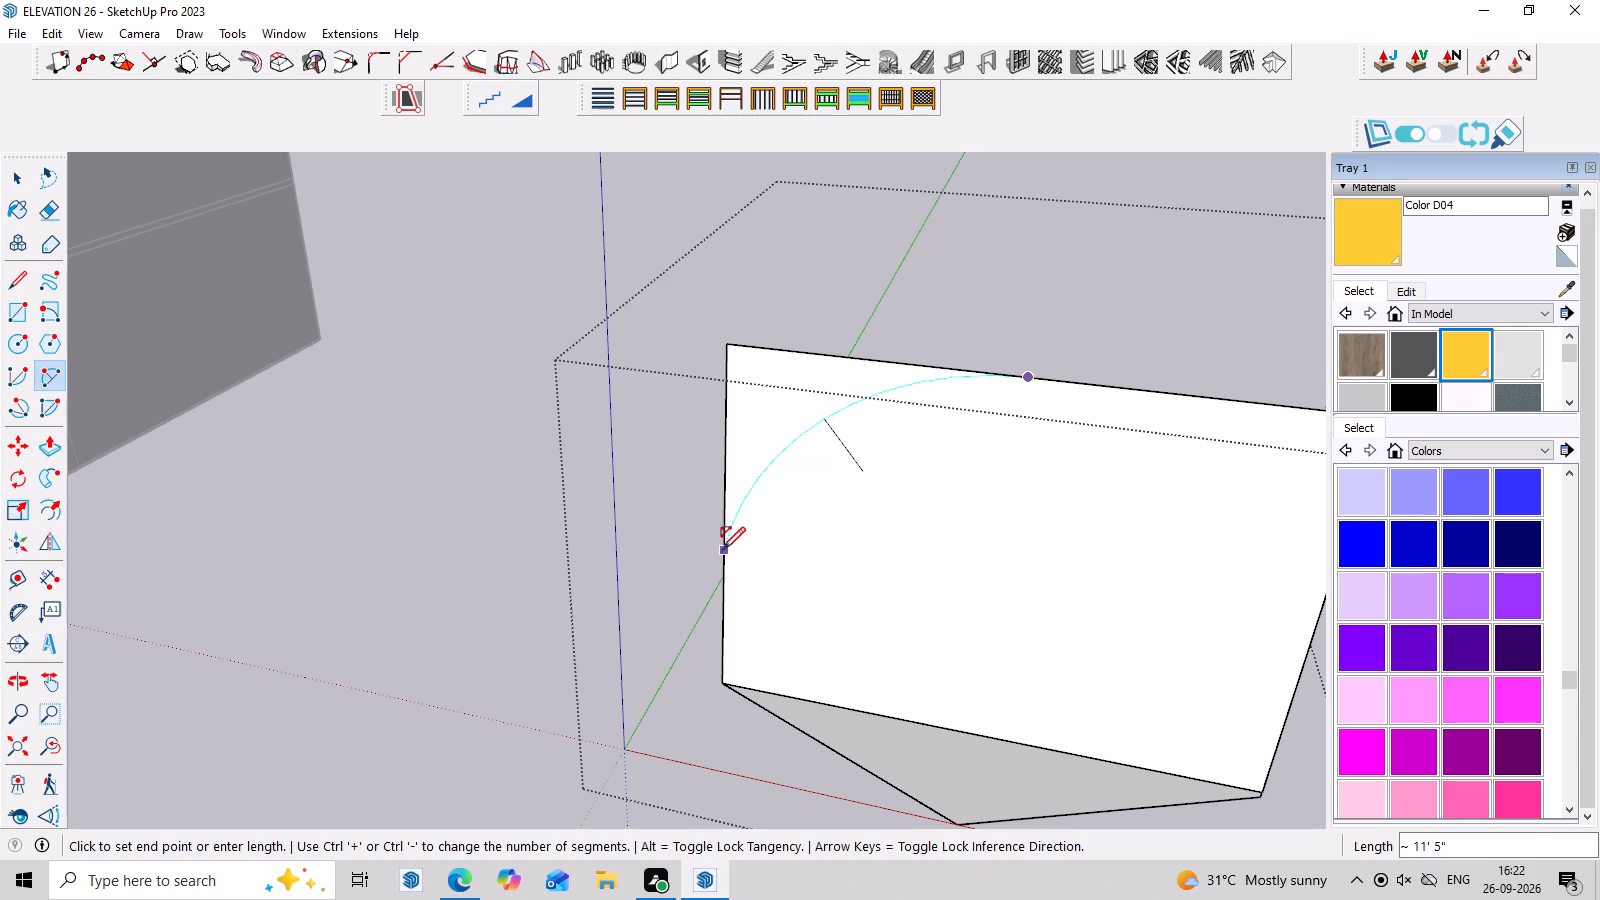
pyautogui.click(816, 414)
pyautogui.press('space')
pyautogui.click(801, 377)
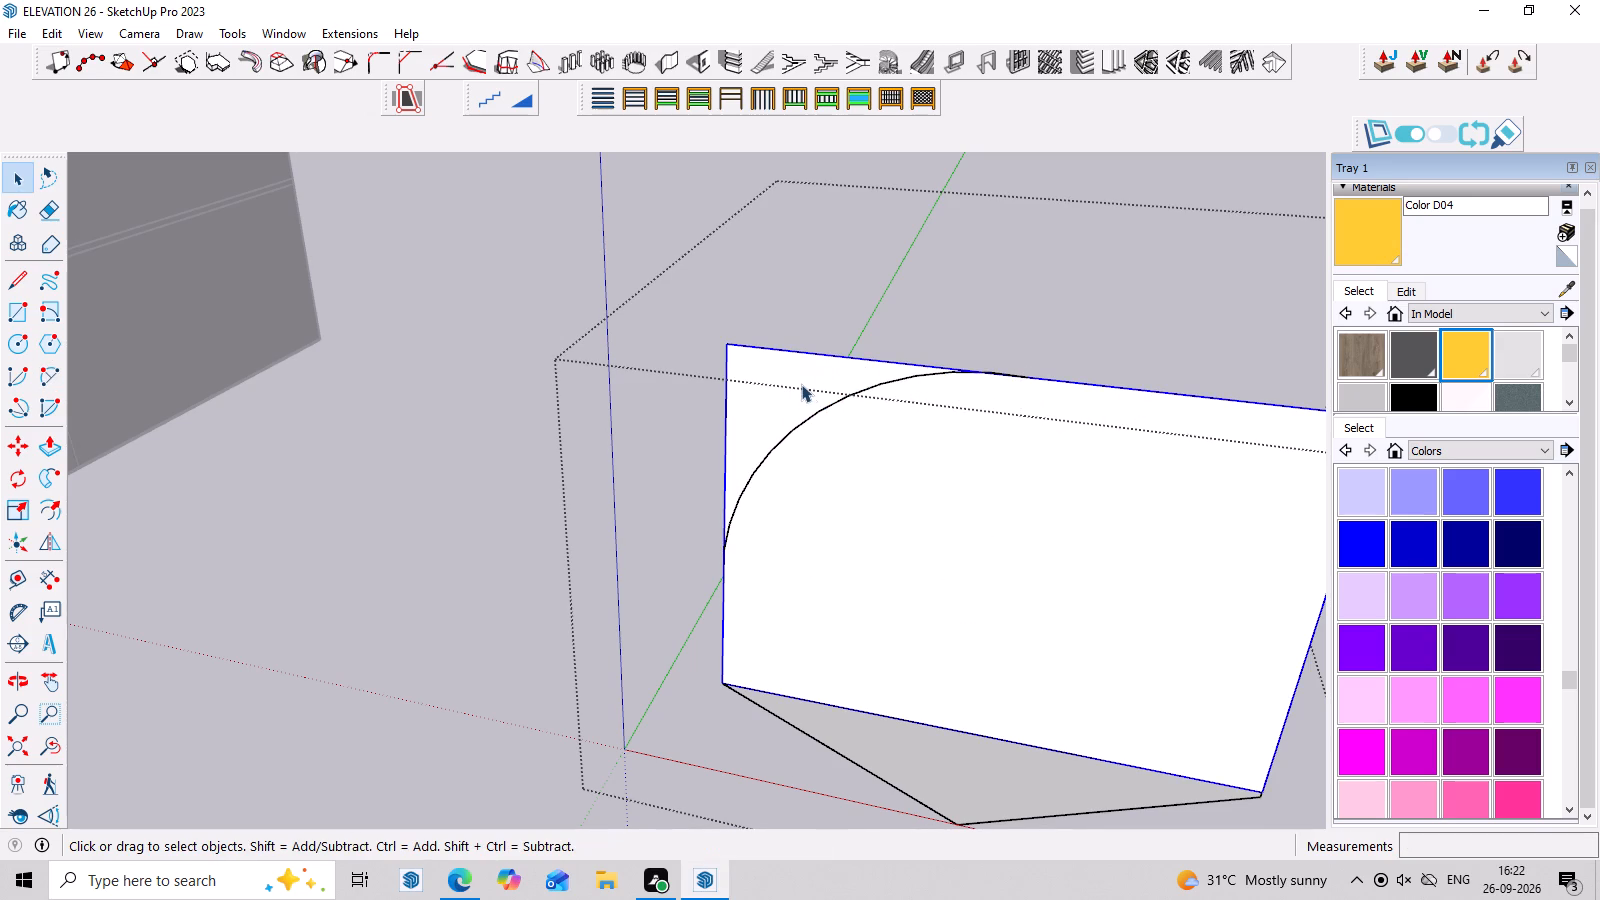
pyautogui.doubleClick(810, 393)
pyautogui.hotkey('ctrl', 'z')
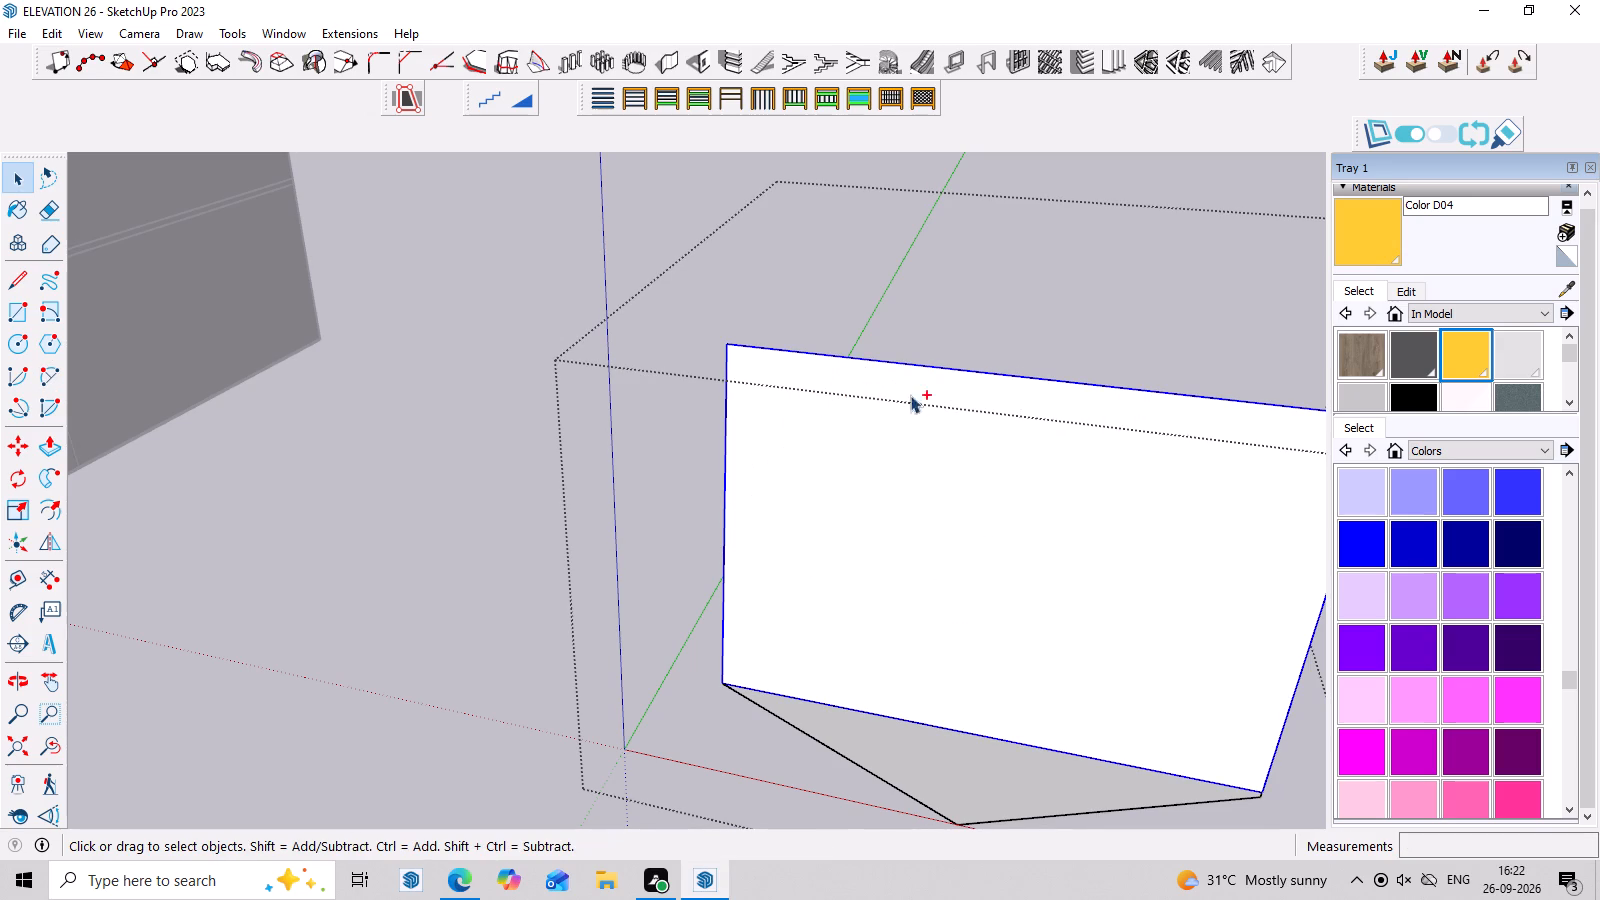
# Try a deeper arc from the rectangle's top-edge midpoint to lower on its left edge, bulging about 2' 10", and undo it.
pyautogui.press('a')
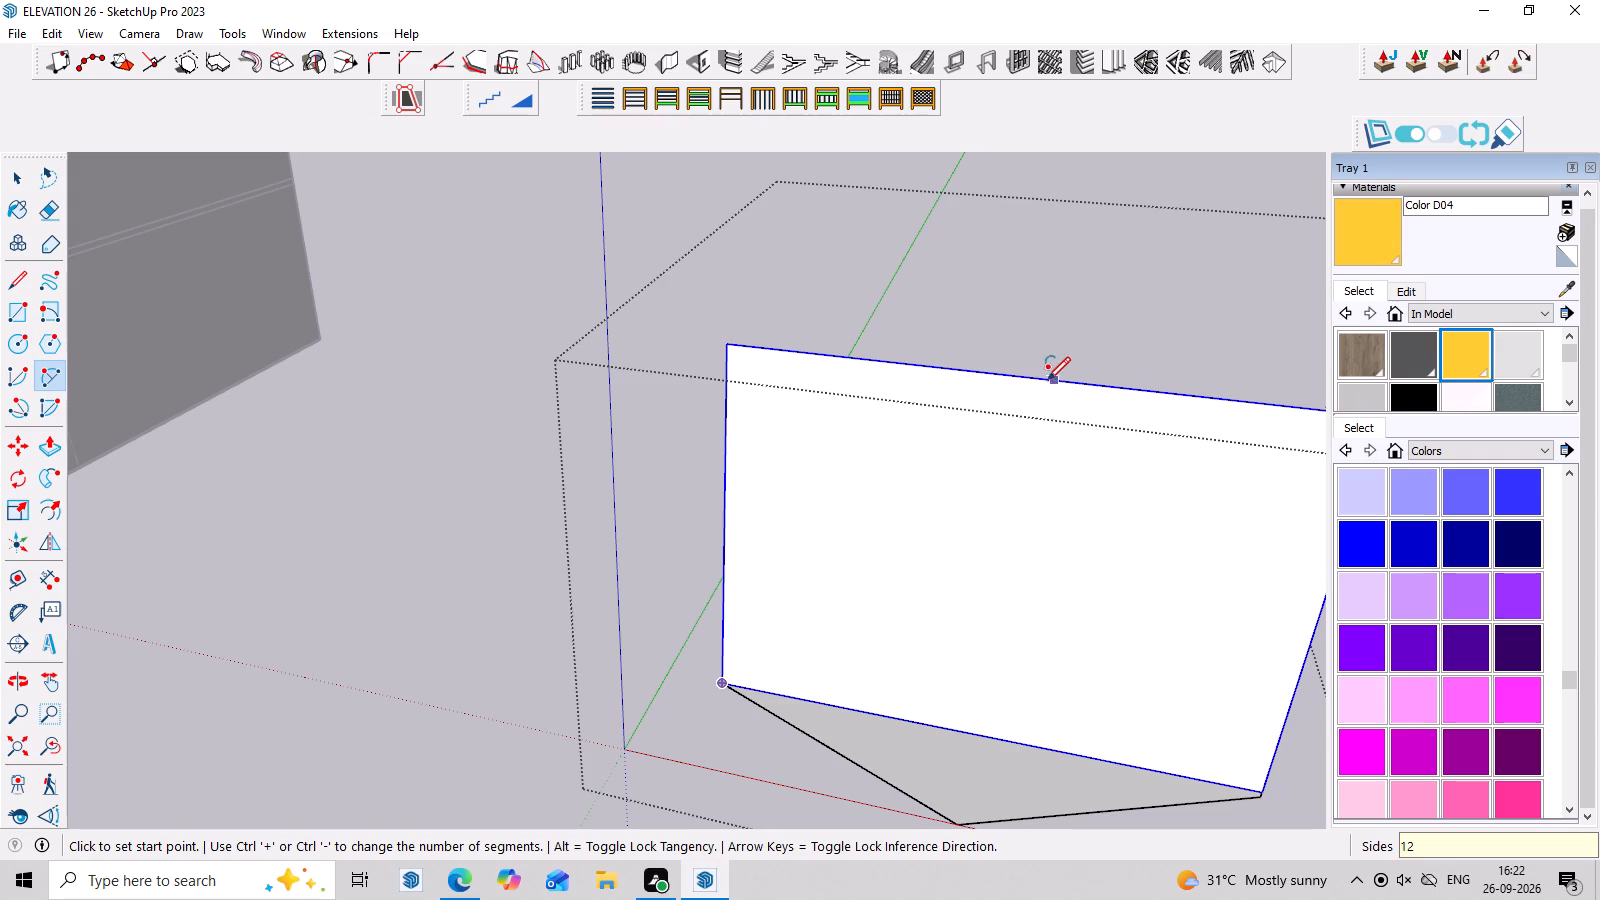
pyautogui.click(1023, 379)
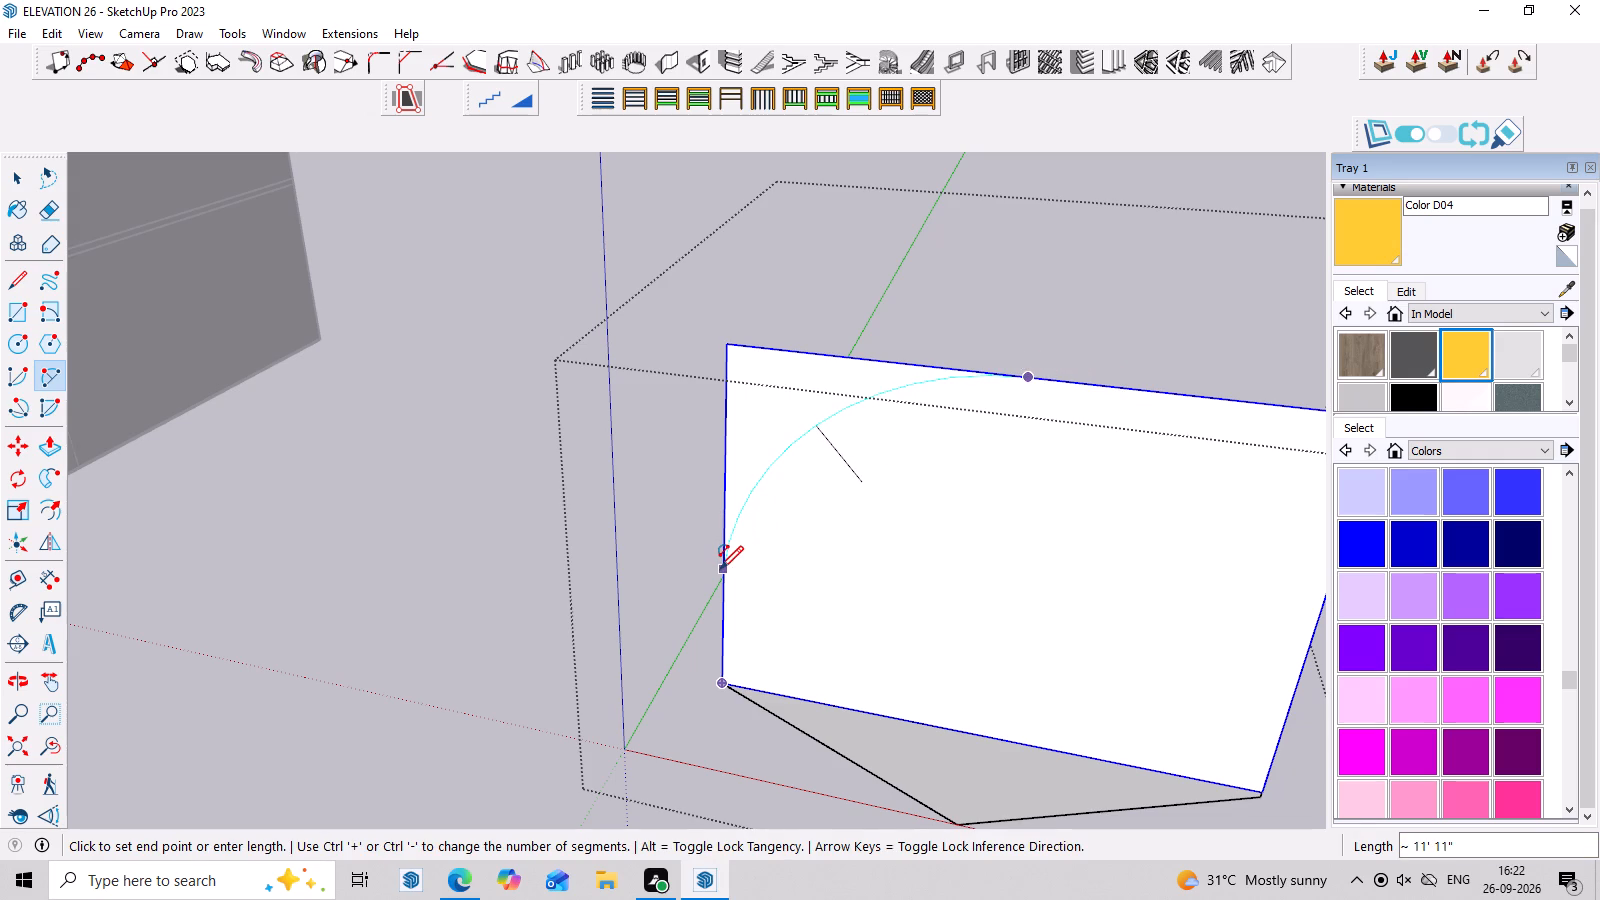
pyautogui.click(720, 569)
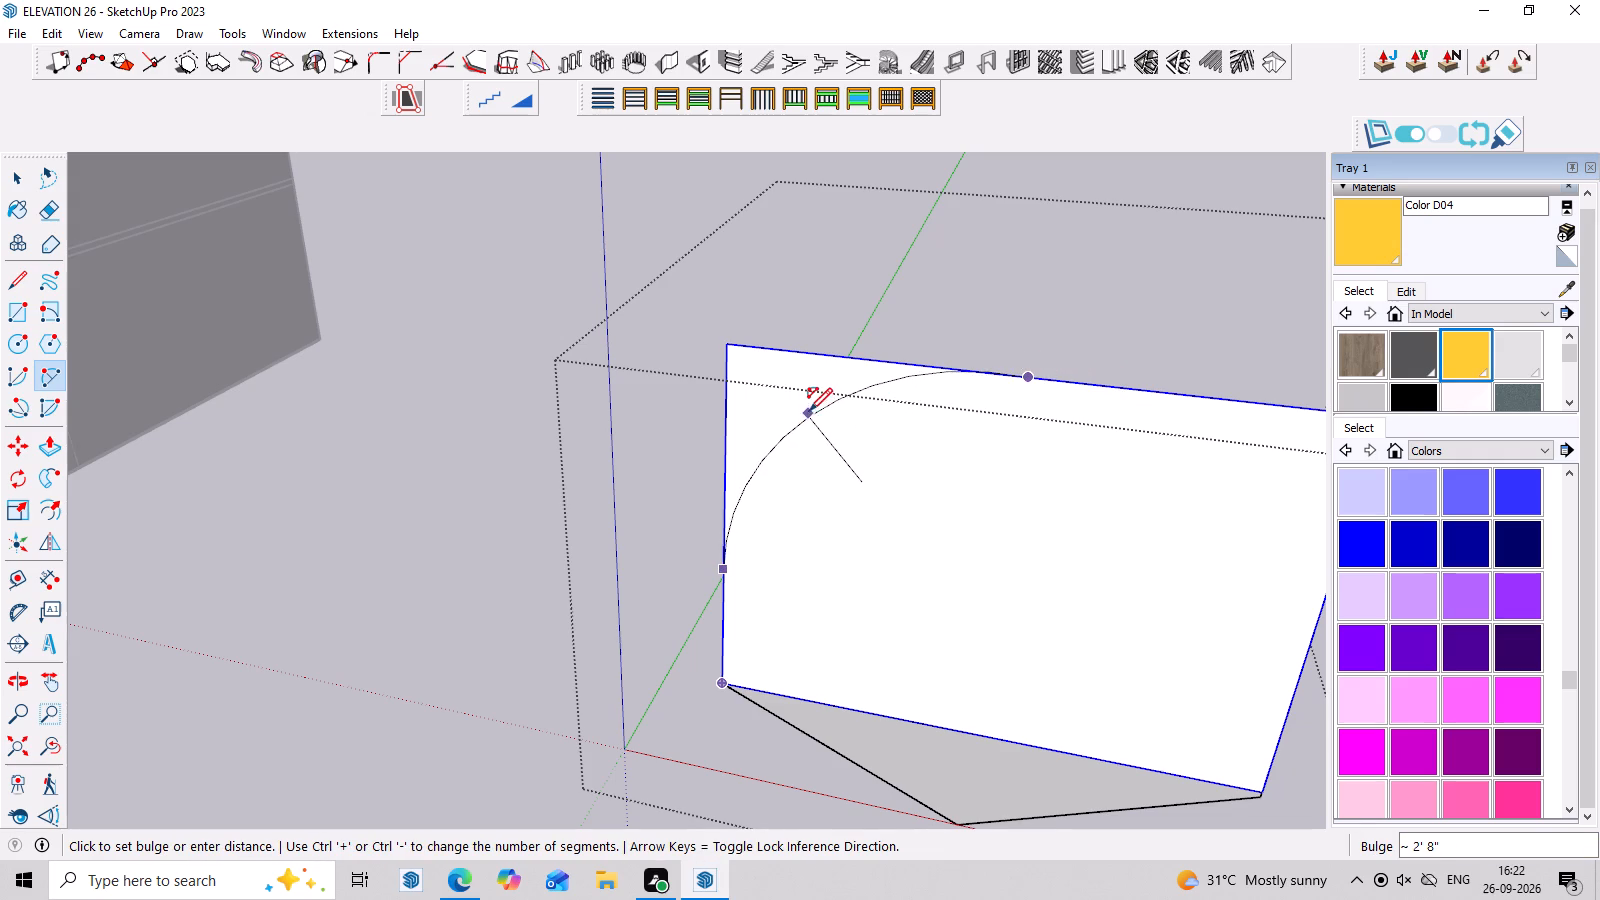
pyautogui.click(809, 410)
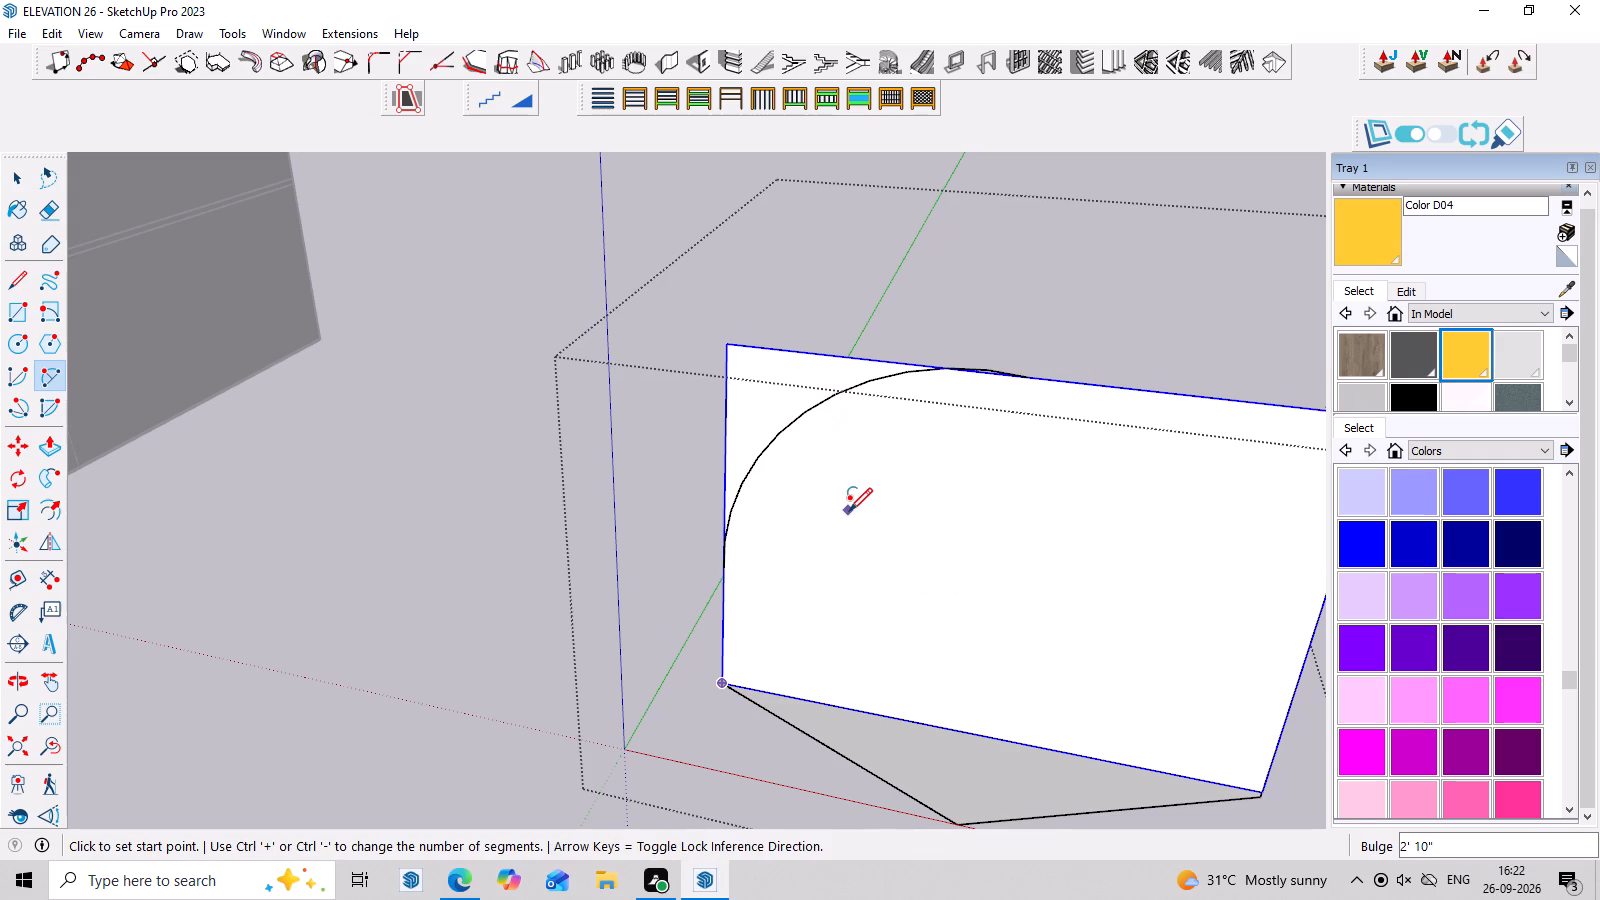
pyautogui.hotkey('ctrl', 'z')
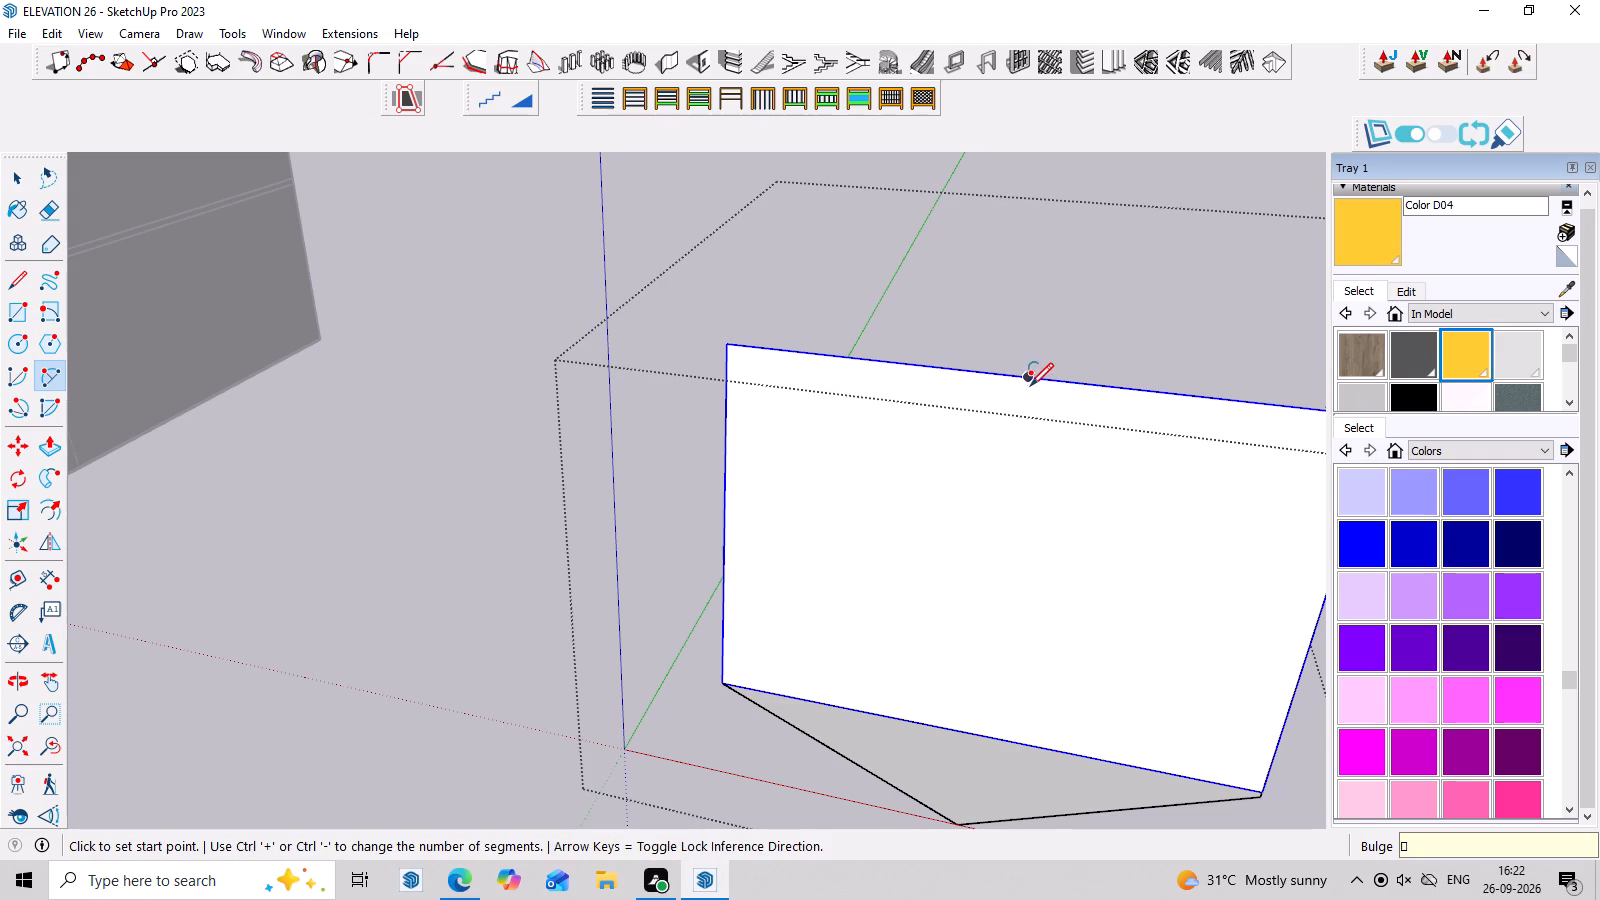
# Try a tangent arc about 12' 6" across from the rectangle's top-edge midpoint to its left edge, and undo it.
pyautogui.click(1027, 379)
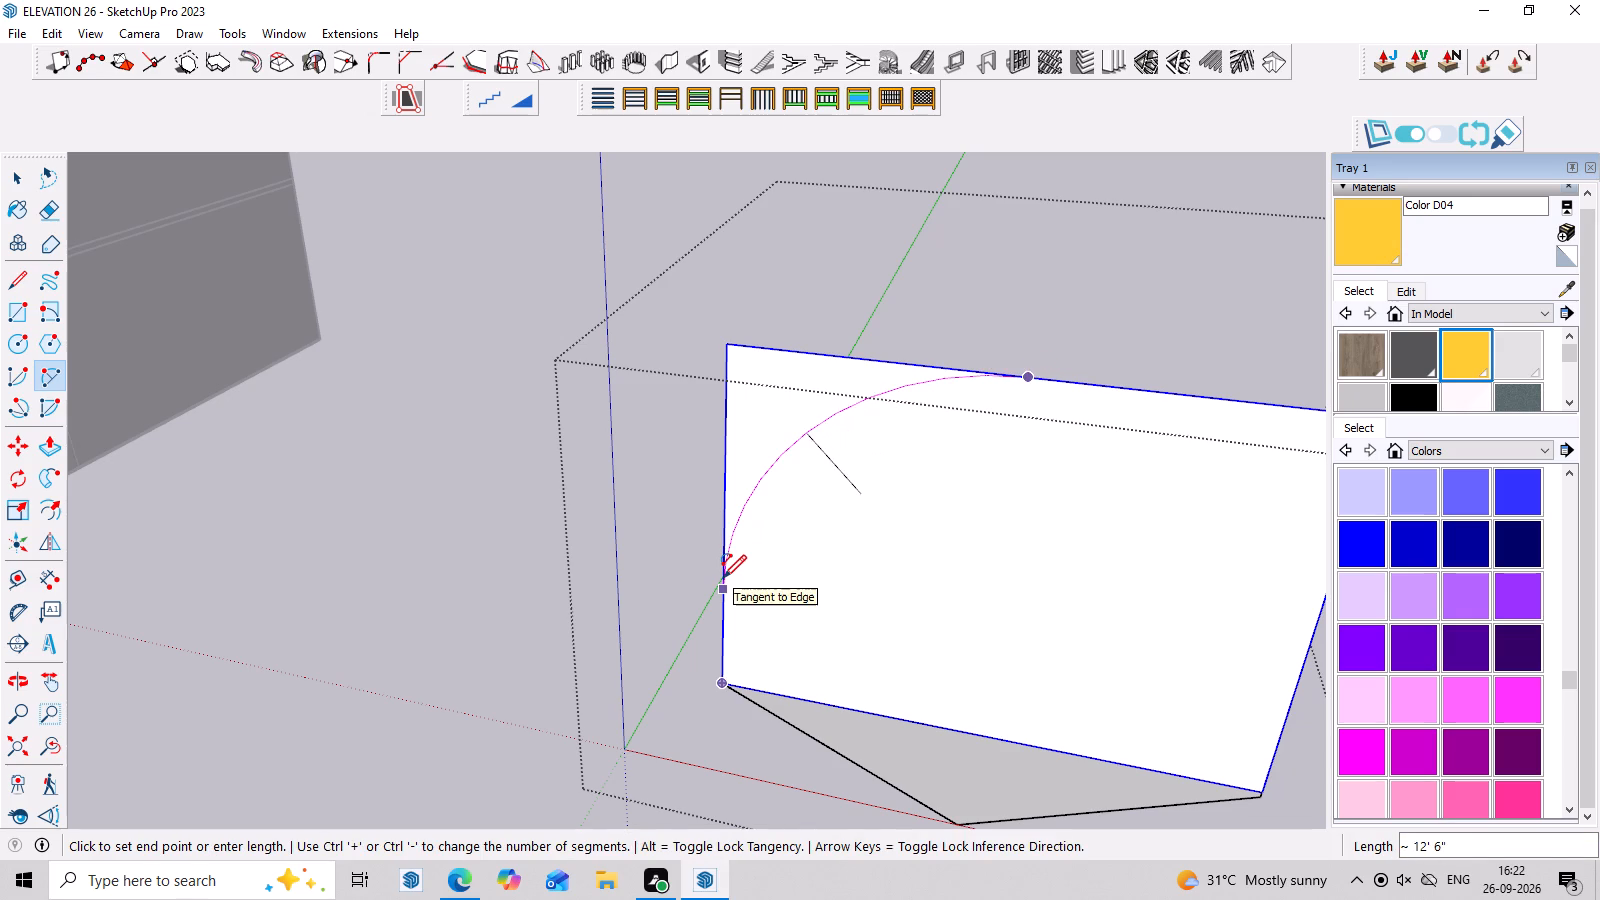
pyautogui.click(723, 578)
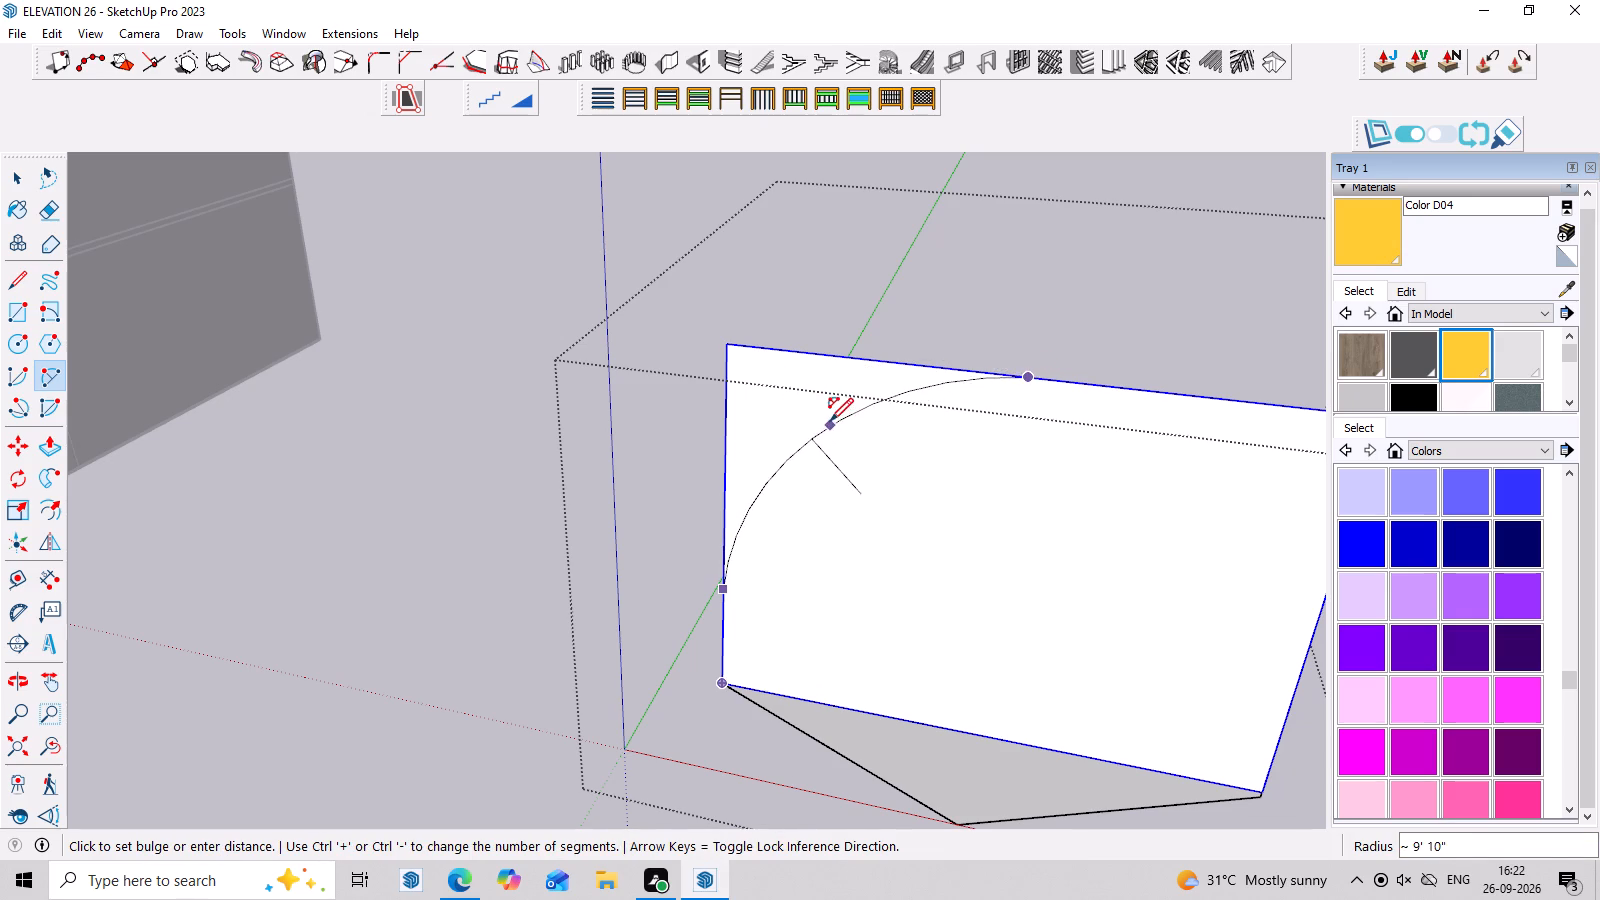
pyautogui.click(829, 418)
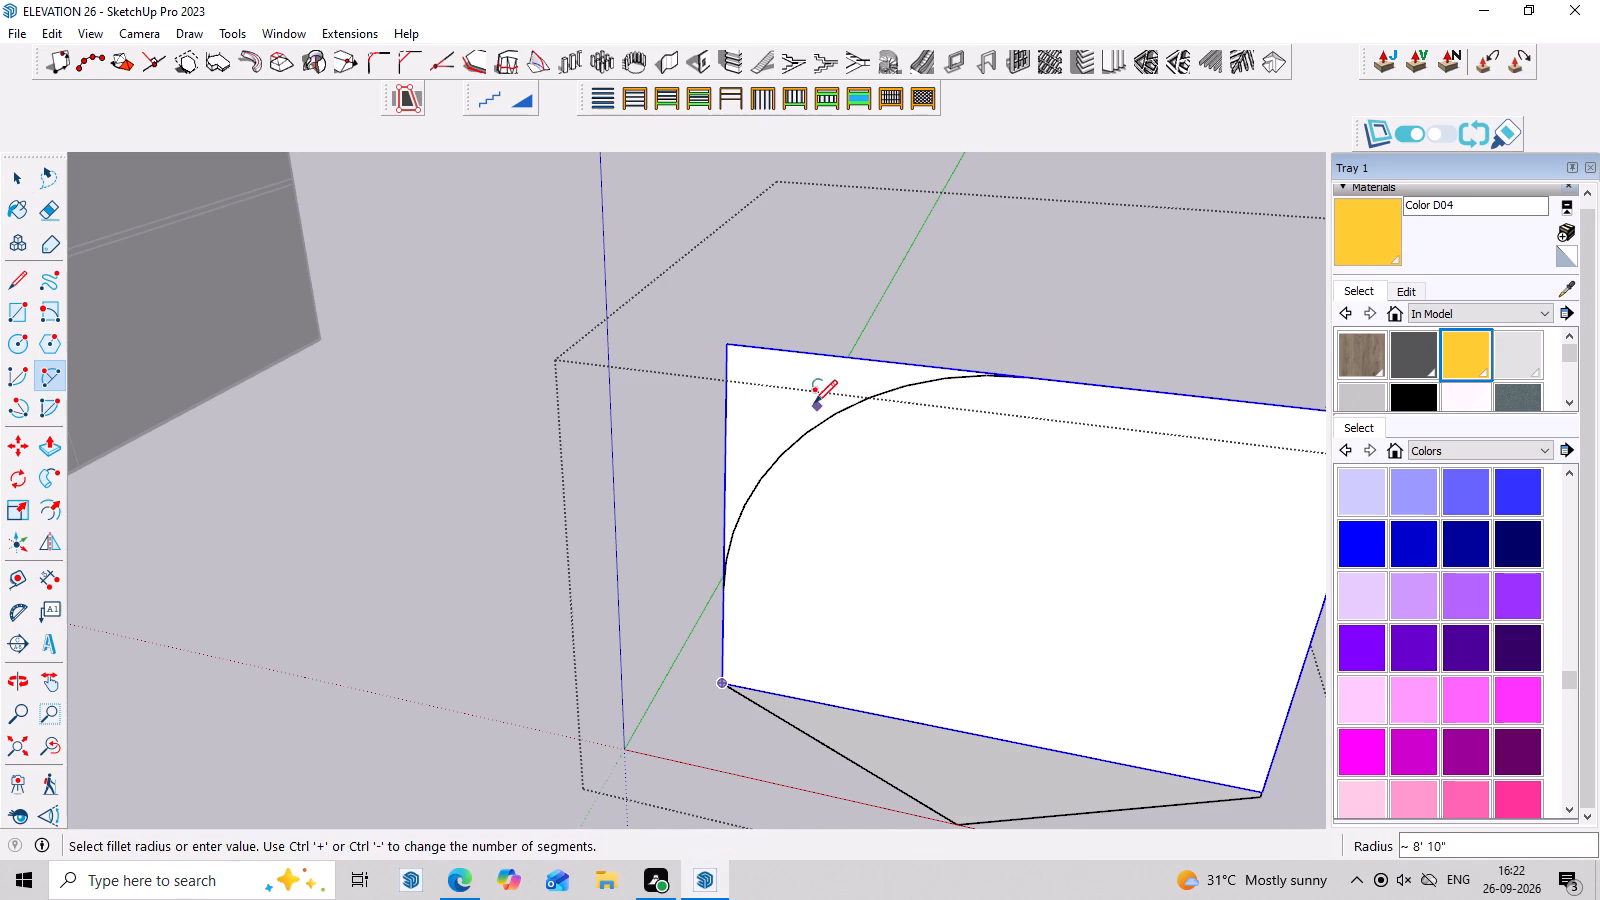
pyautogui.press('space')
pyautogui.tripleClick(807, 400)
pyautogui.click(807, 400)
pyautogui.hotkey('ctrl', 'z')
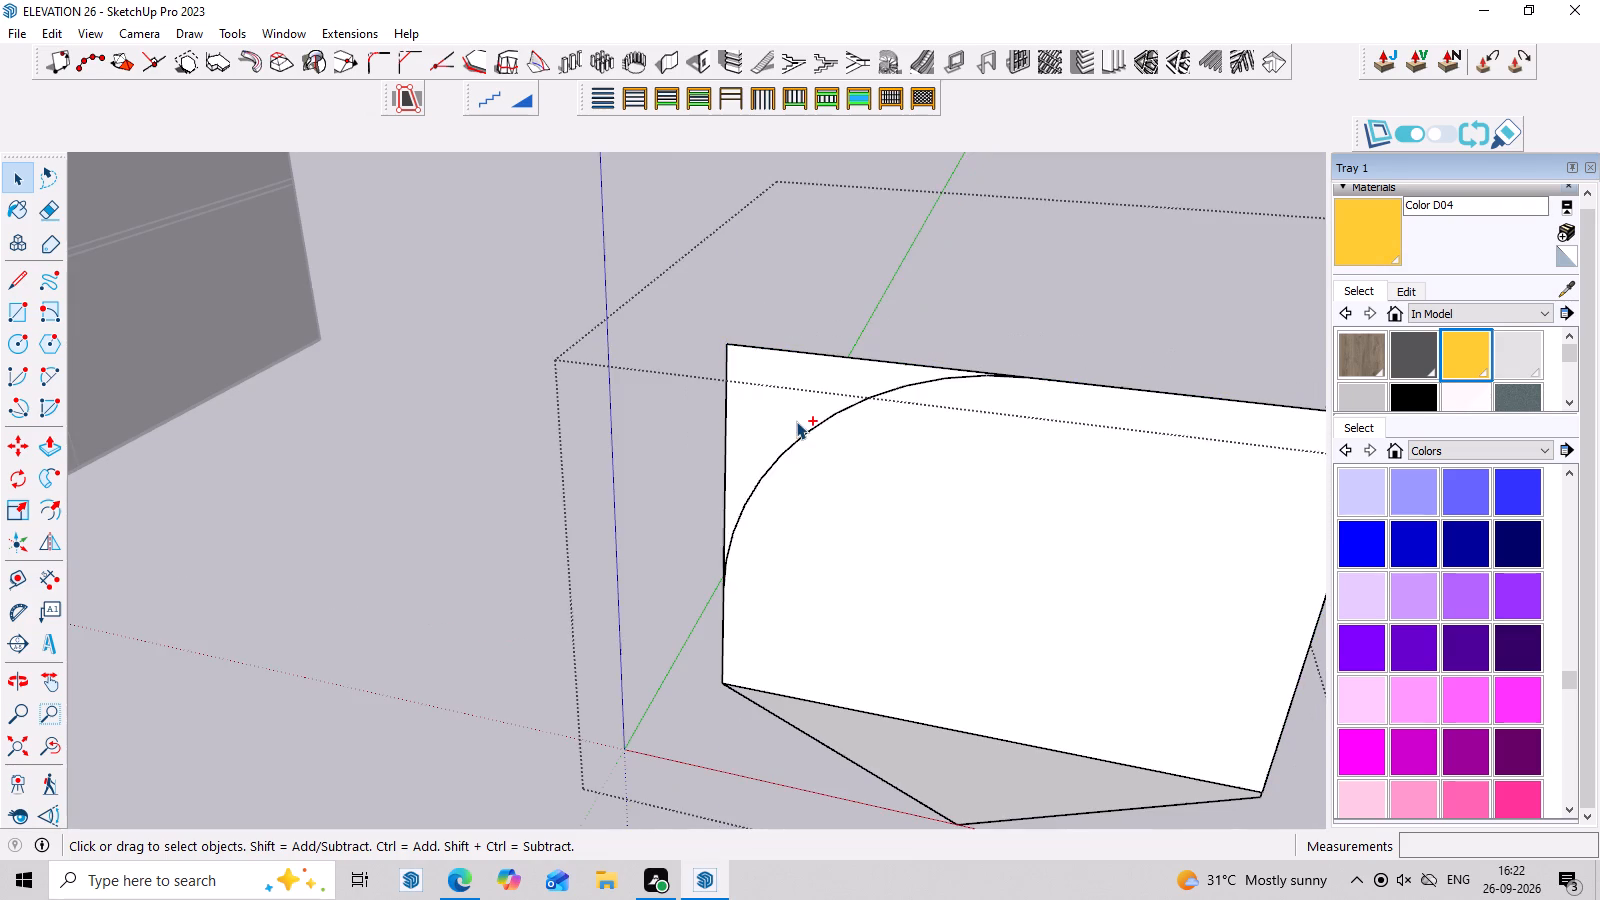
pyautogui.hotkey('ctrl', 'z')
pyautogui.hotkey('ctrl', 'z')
# Inside the front rectangle's own group, draw an arc from its top-edge midpoint to its left edge, bulging about 1' 9".
pyautogui.tripleClick(872, 471)
pyautogui.click(872, 471)
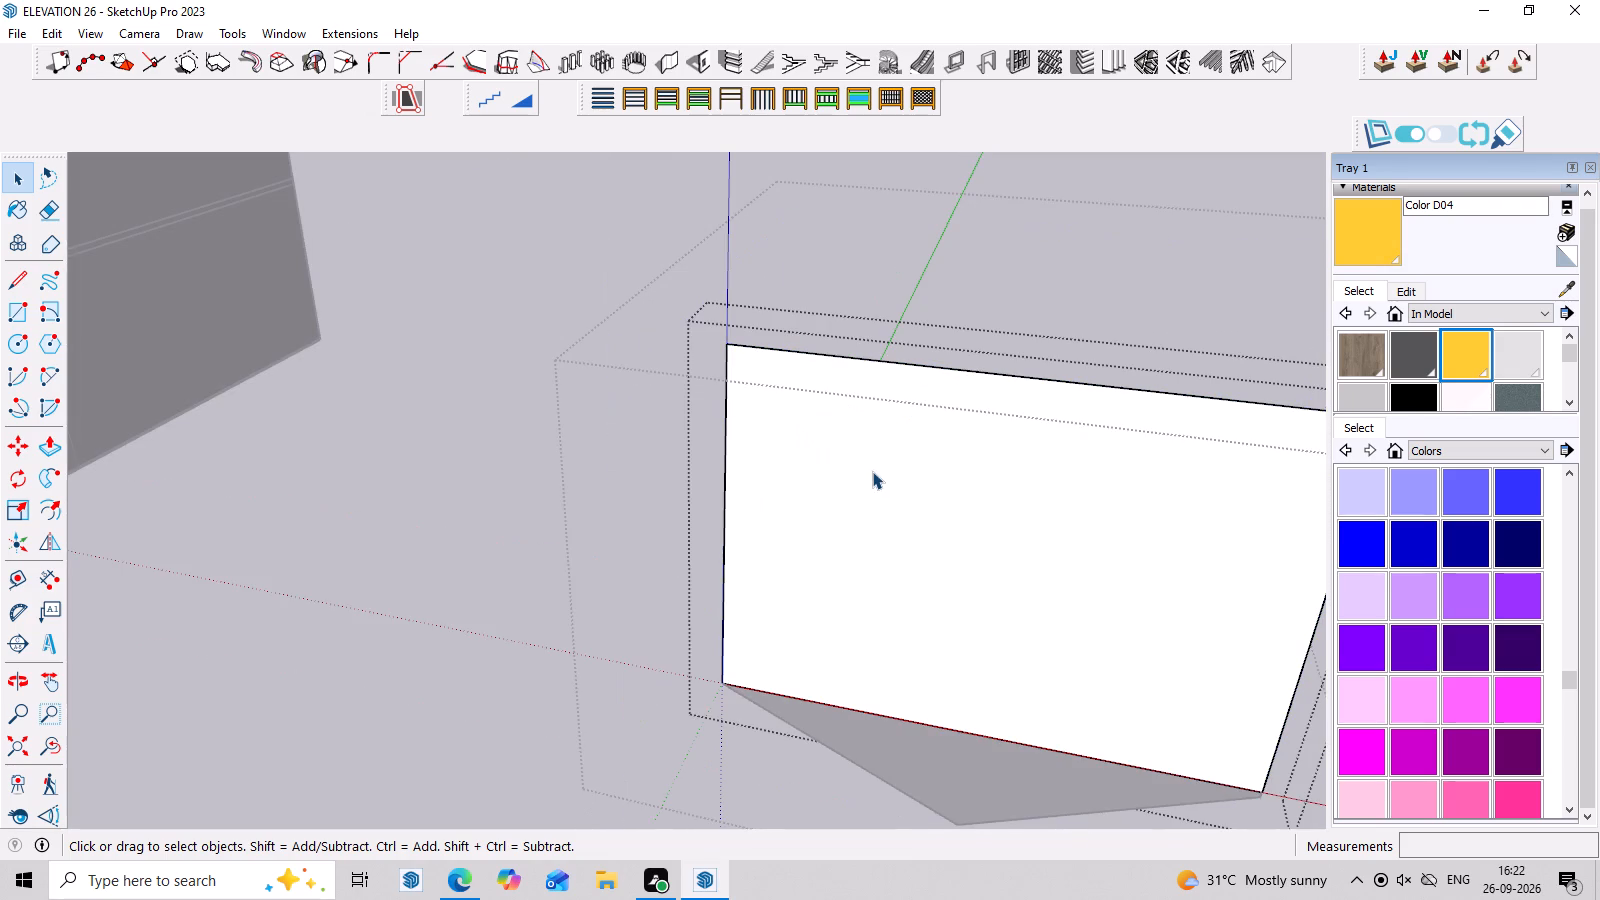
pyautogui.click(872, 471)
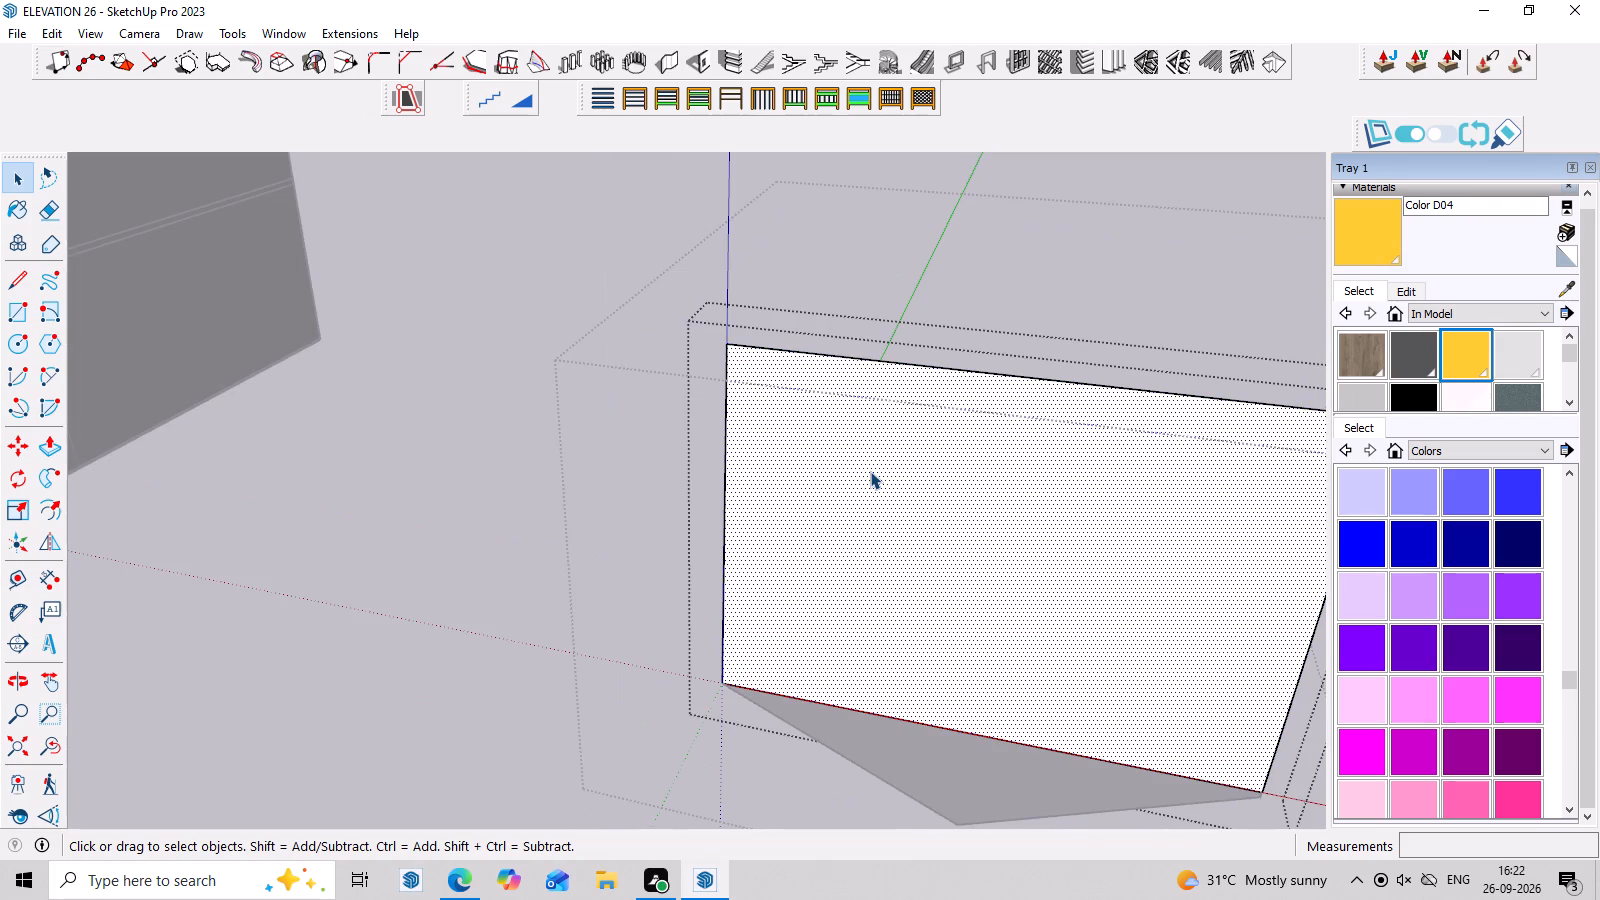
pyautogui.press('a')
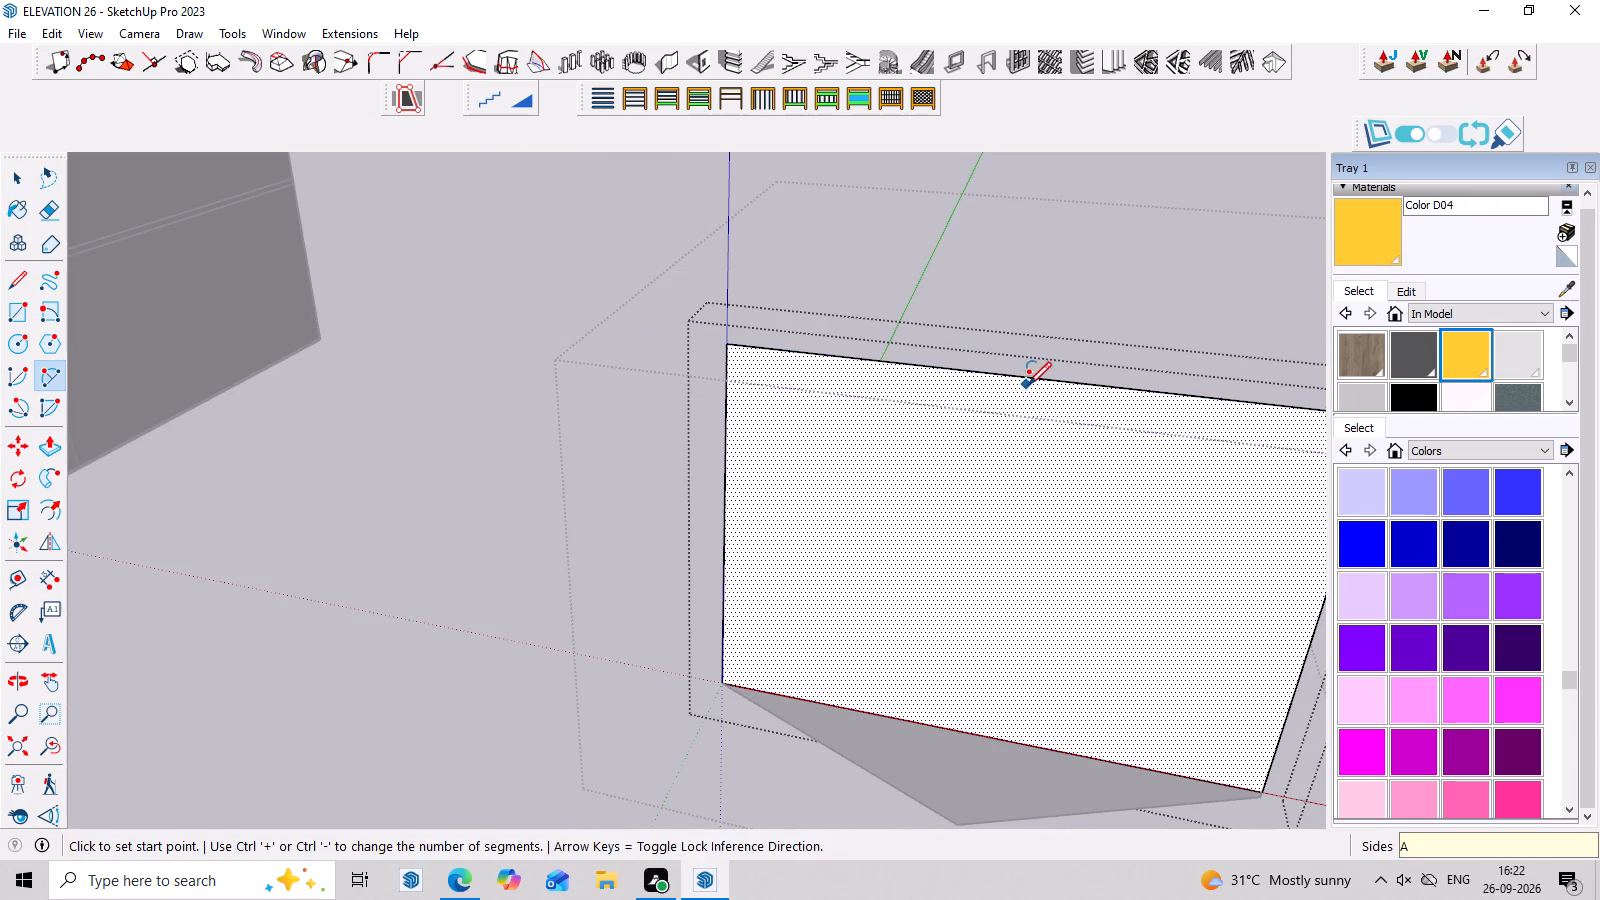
pyautogui.click(1026, 380)
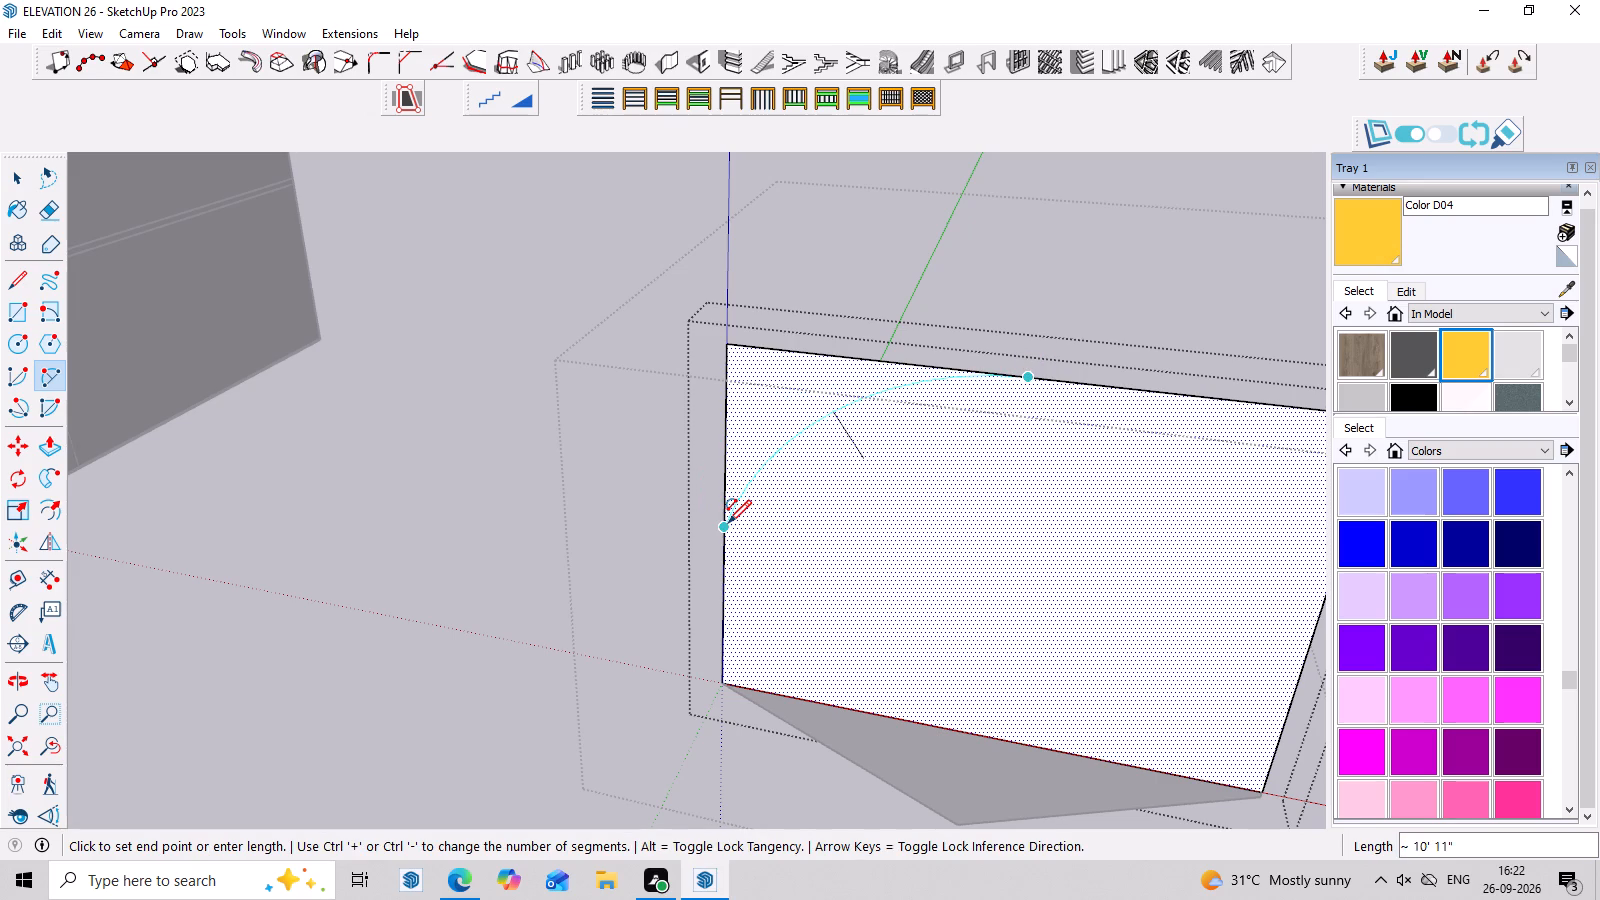
pyautogui.click(728, 523)
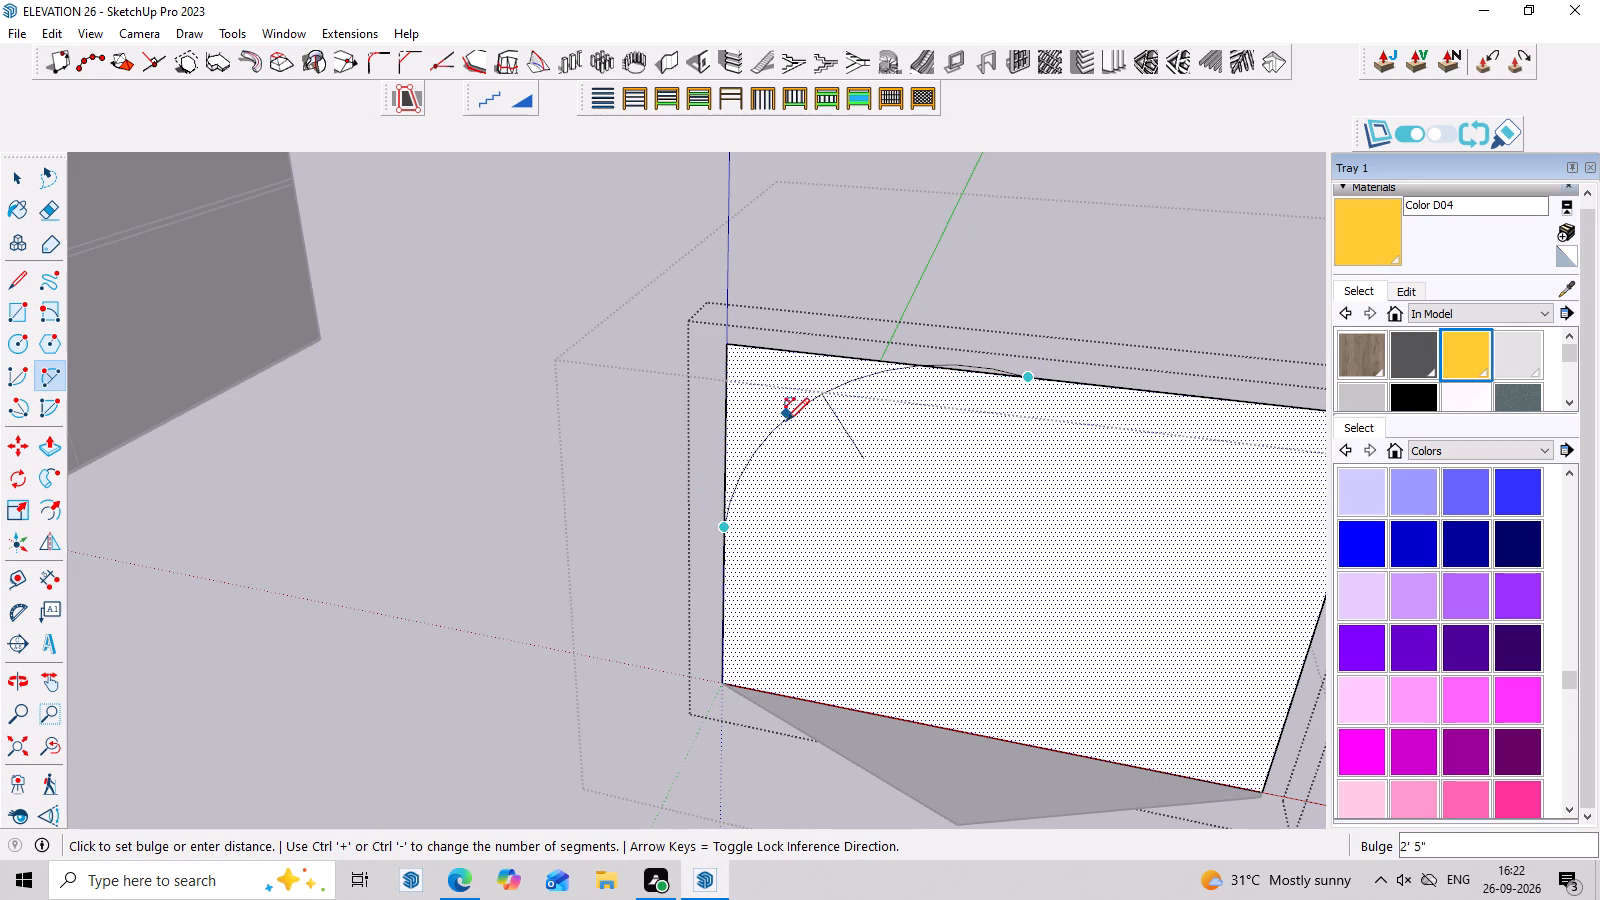
pyautogui.click(788, 432)
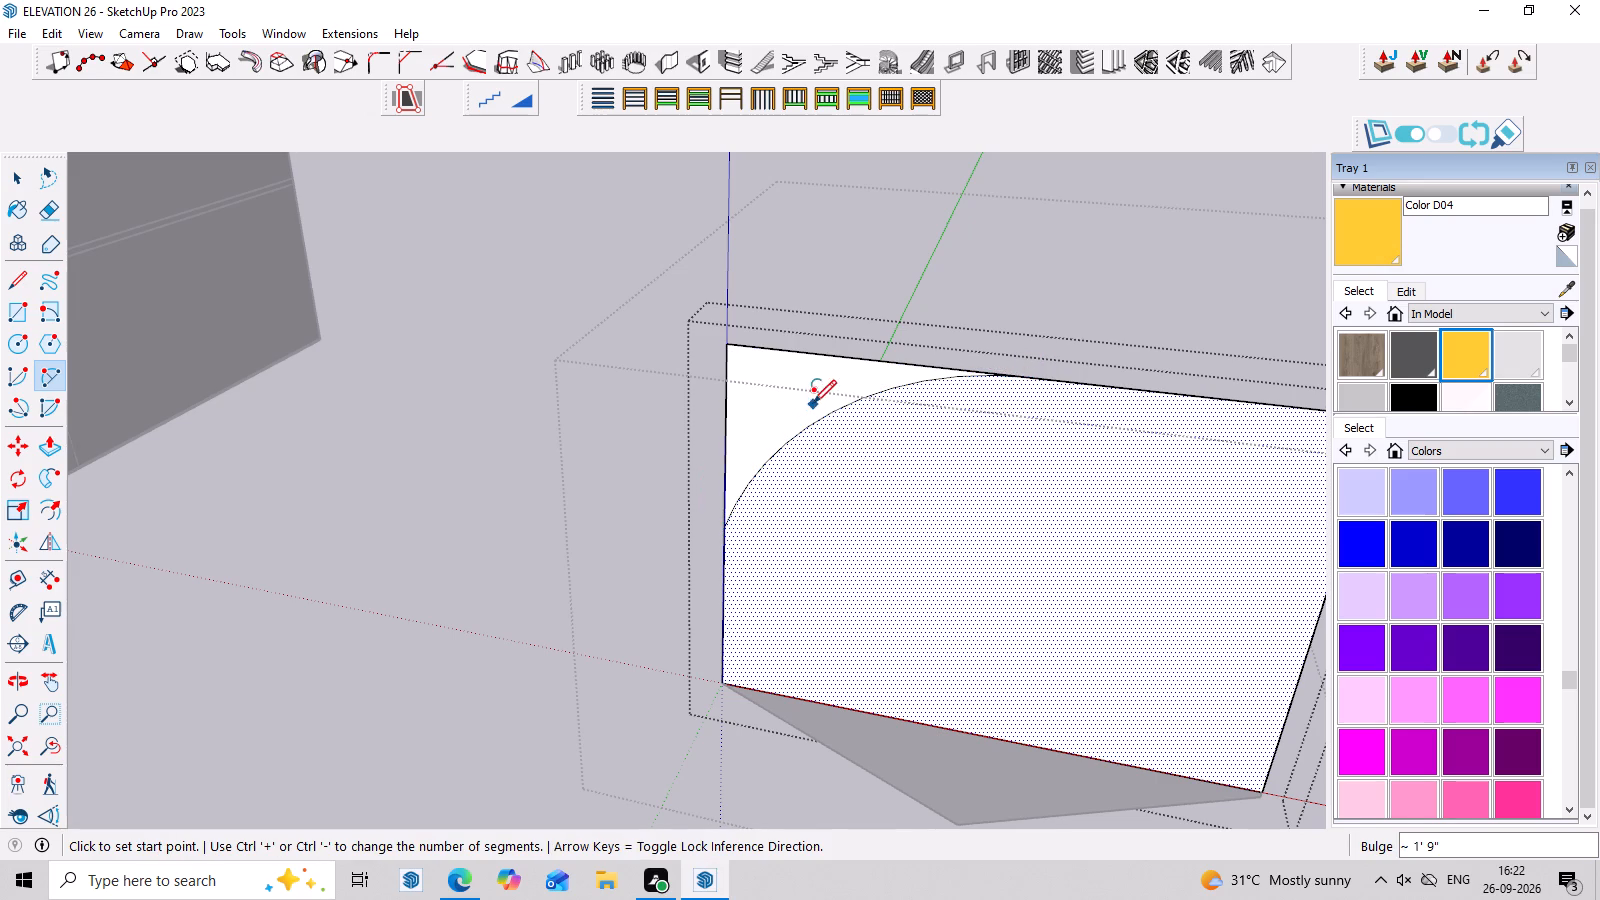
# Draw a matching arc from the top-edge midpoint to the rectangle's right edge, bulging about 1' 9".
pyautogui.click(1031, 379)
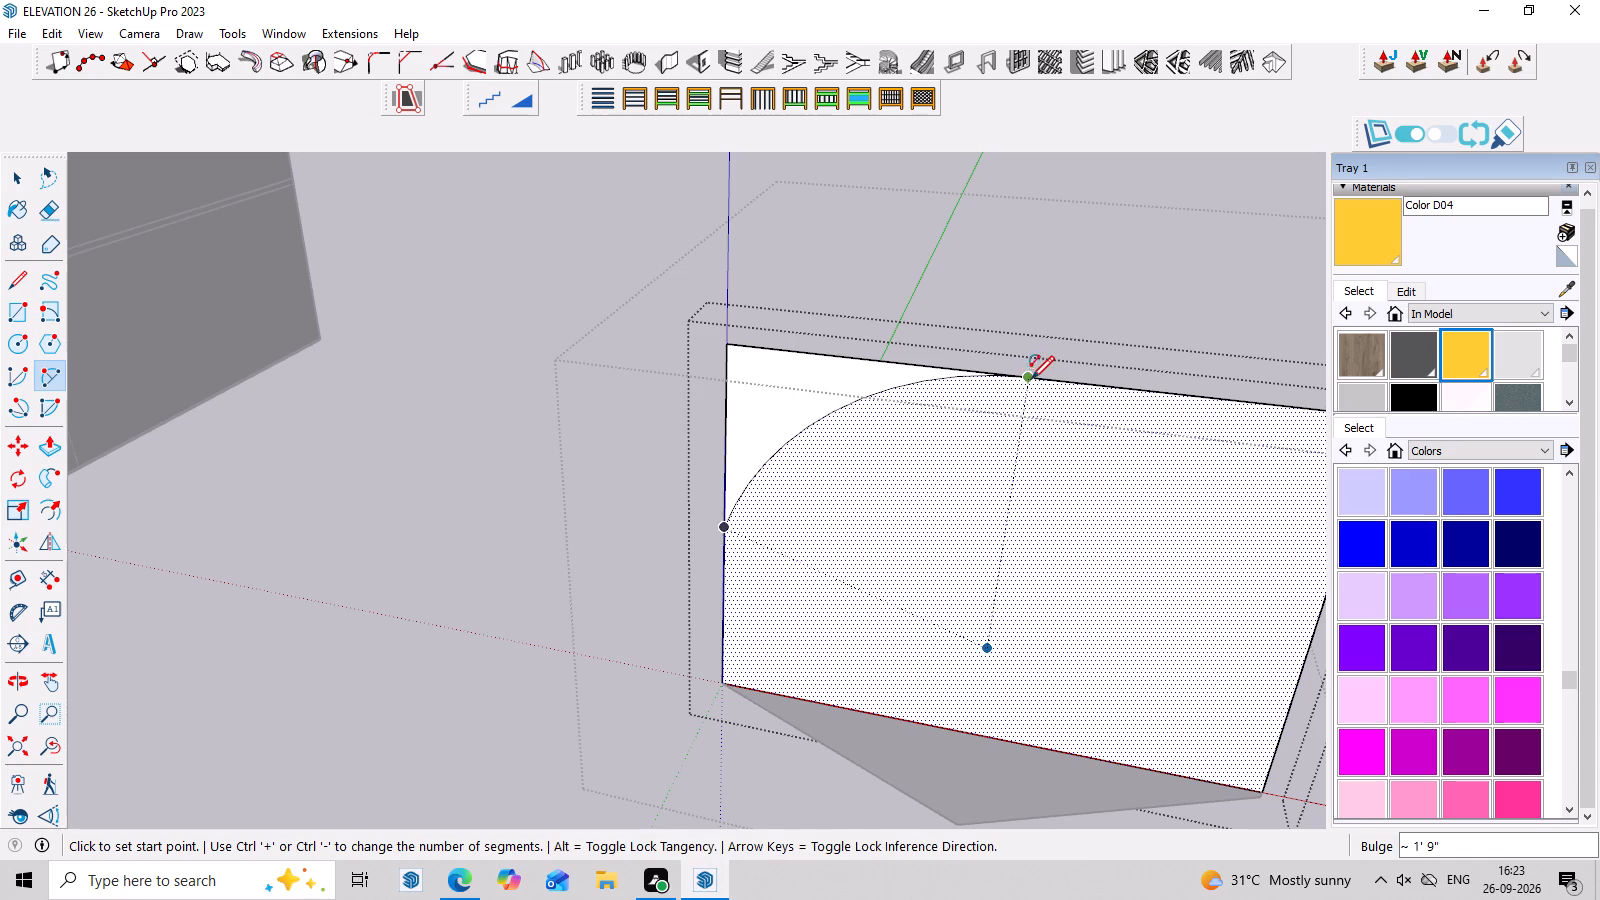
pyautogui.scroll(-4, 1288, 576)
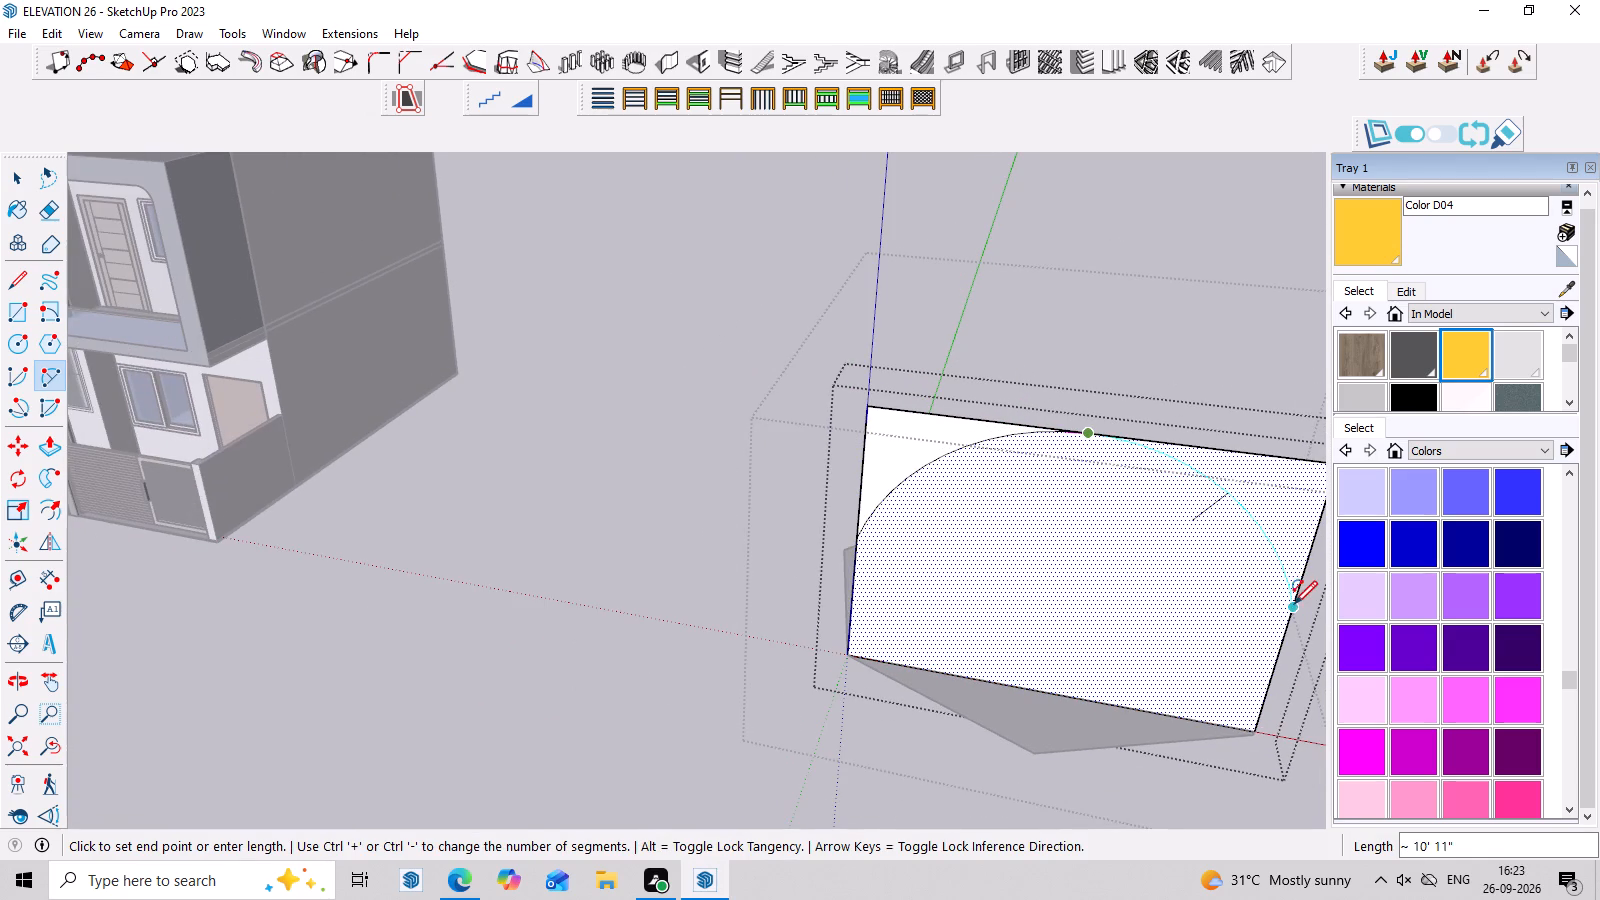
pyautogui.click(1295, 605)
pyautogui.click(1273, 522)
pyautogui.press('space')
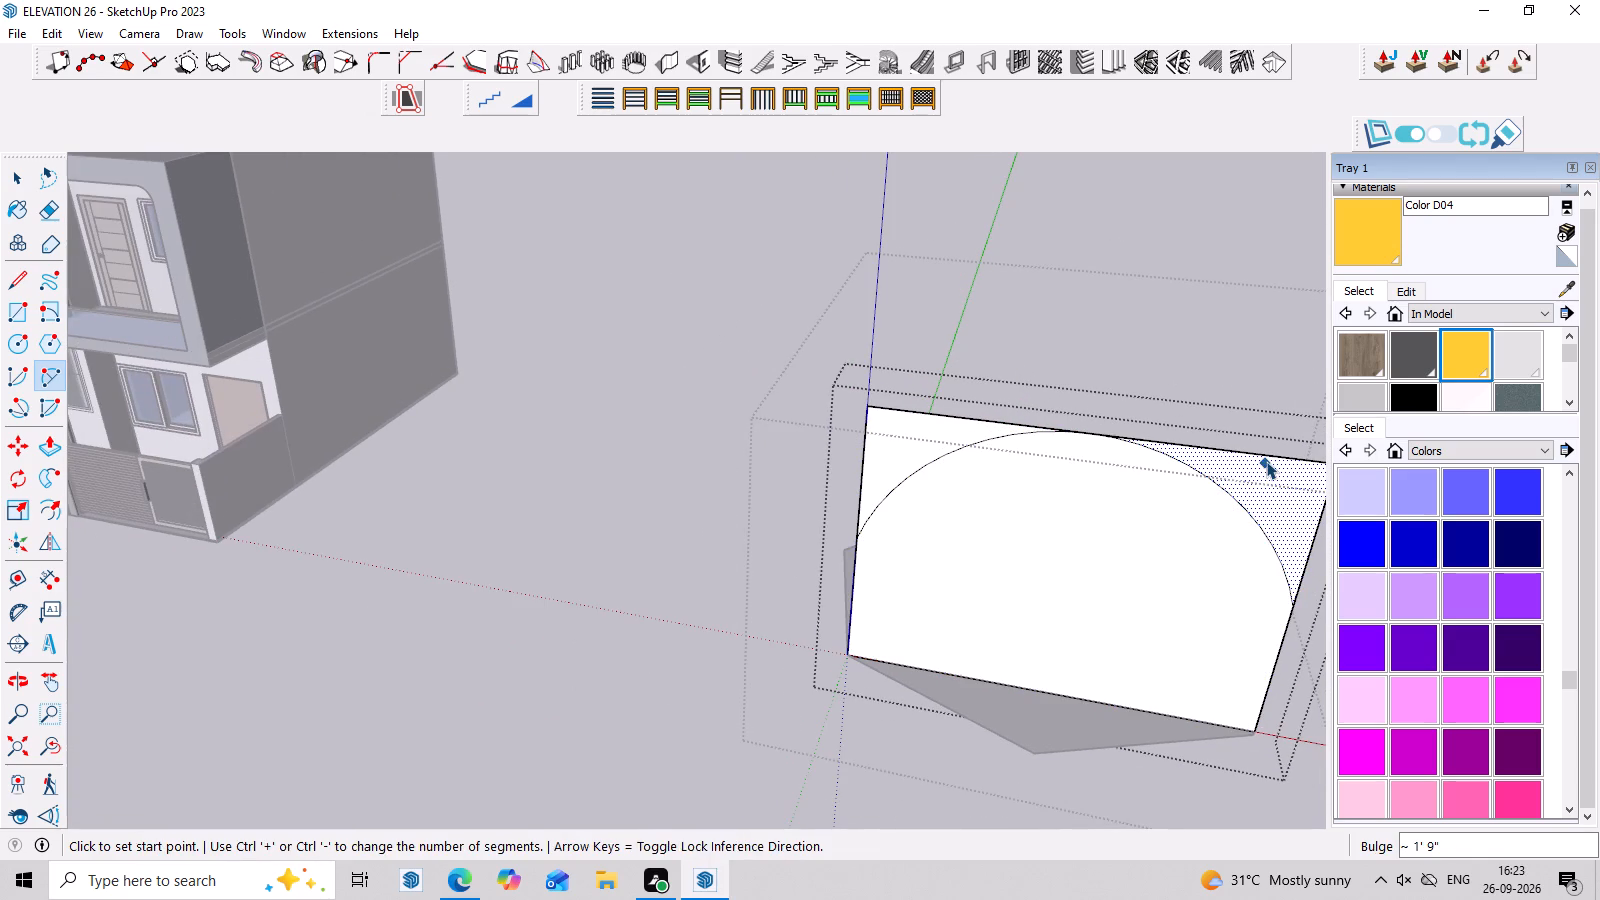
# Erase the rectangle's top and upper side edges outside the two arcs, leaving an arched panel.
pyautogui.press('e')
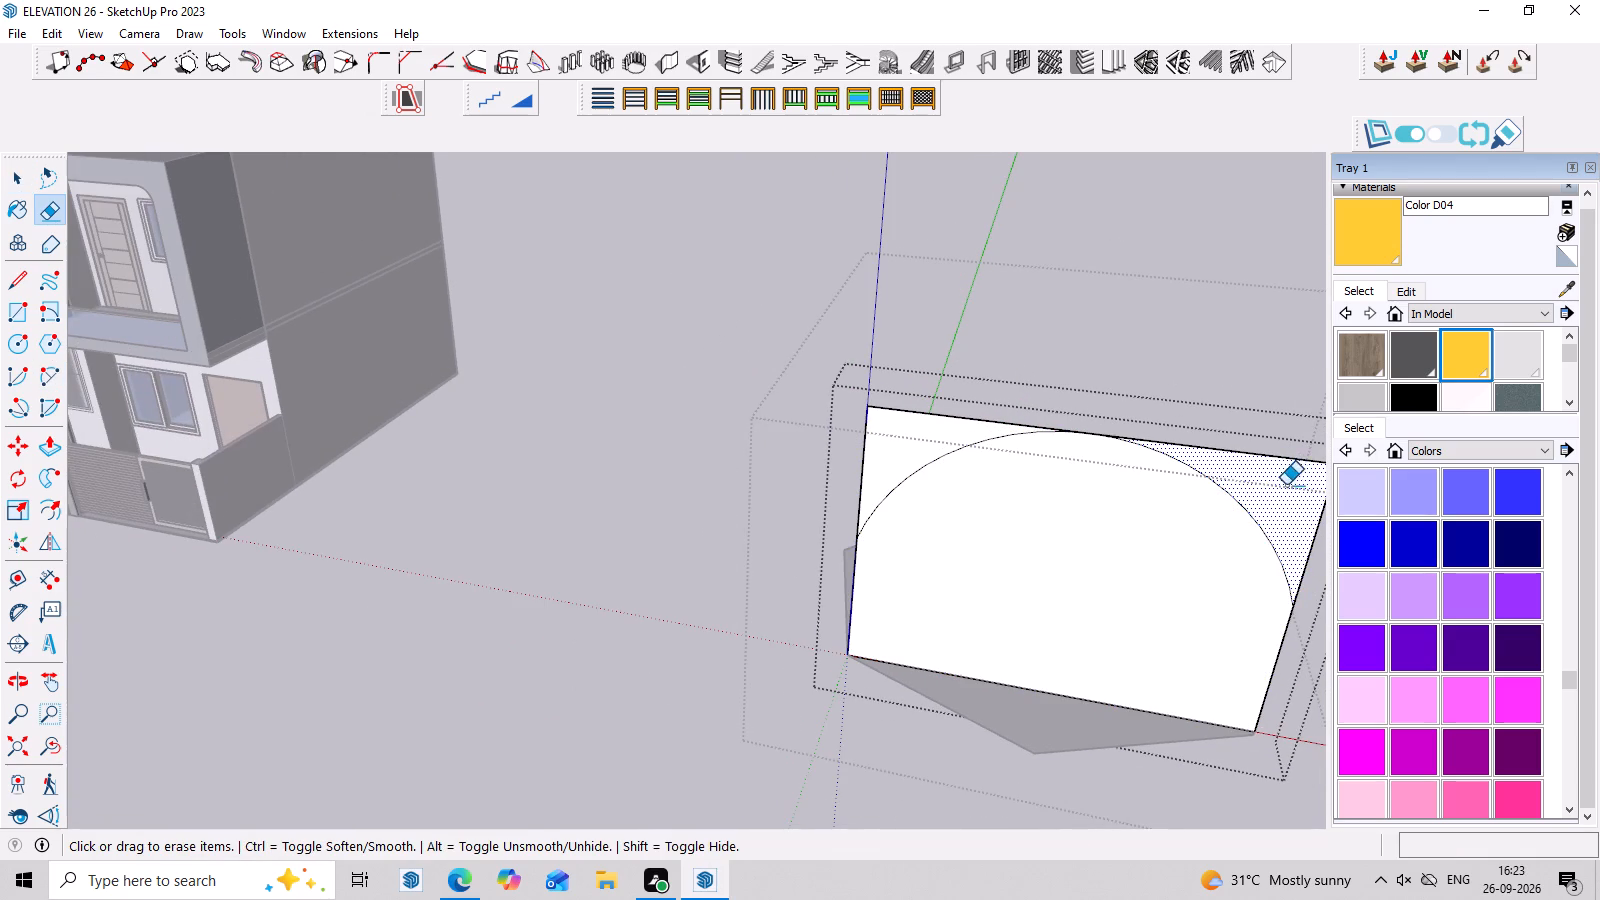
pyautogui.moveTo(1286, 485); pyautogui.dragTo(1295, 479)
pyautogui.moveTo(1287, 444); pyautogui.dragTo(1287, 515)
pyautogui.click(1322, 543)
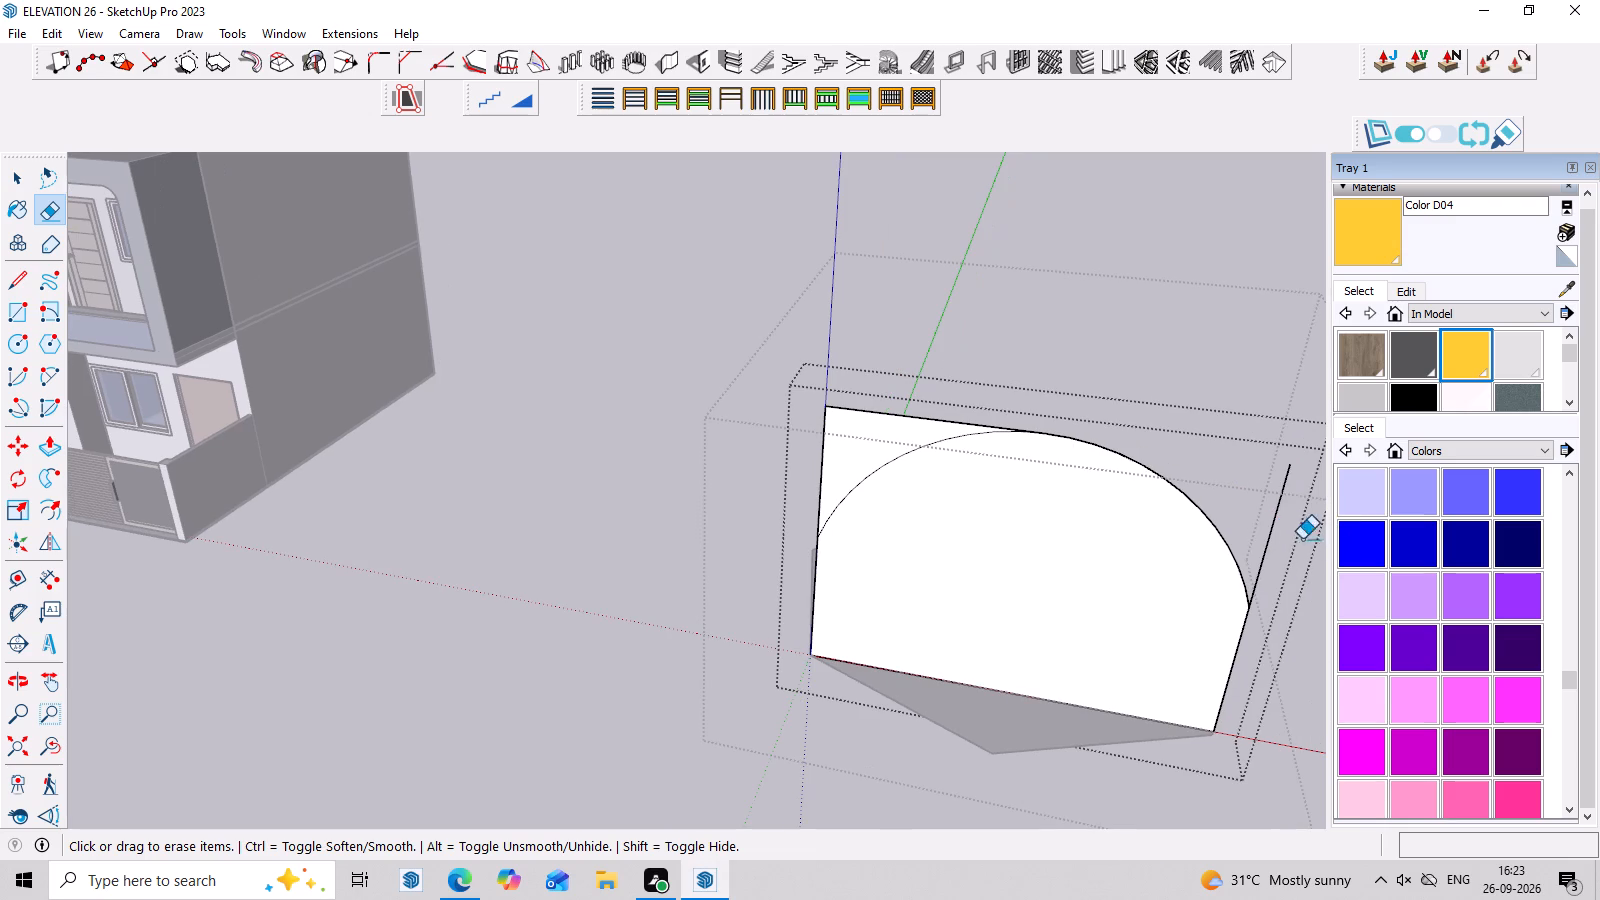
pyautogui.moveTo(1270, 512); pyautogui.dragTo(1279, 529)
pyautogui.moveTo(918, 420); pyautogui.dragTo(865, 439)
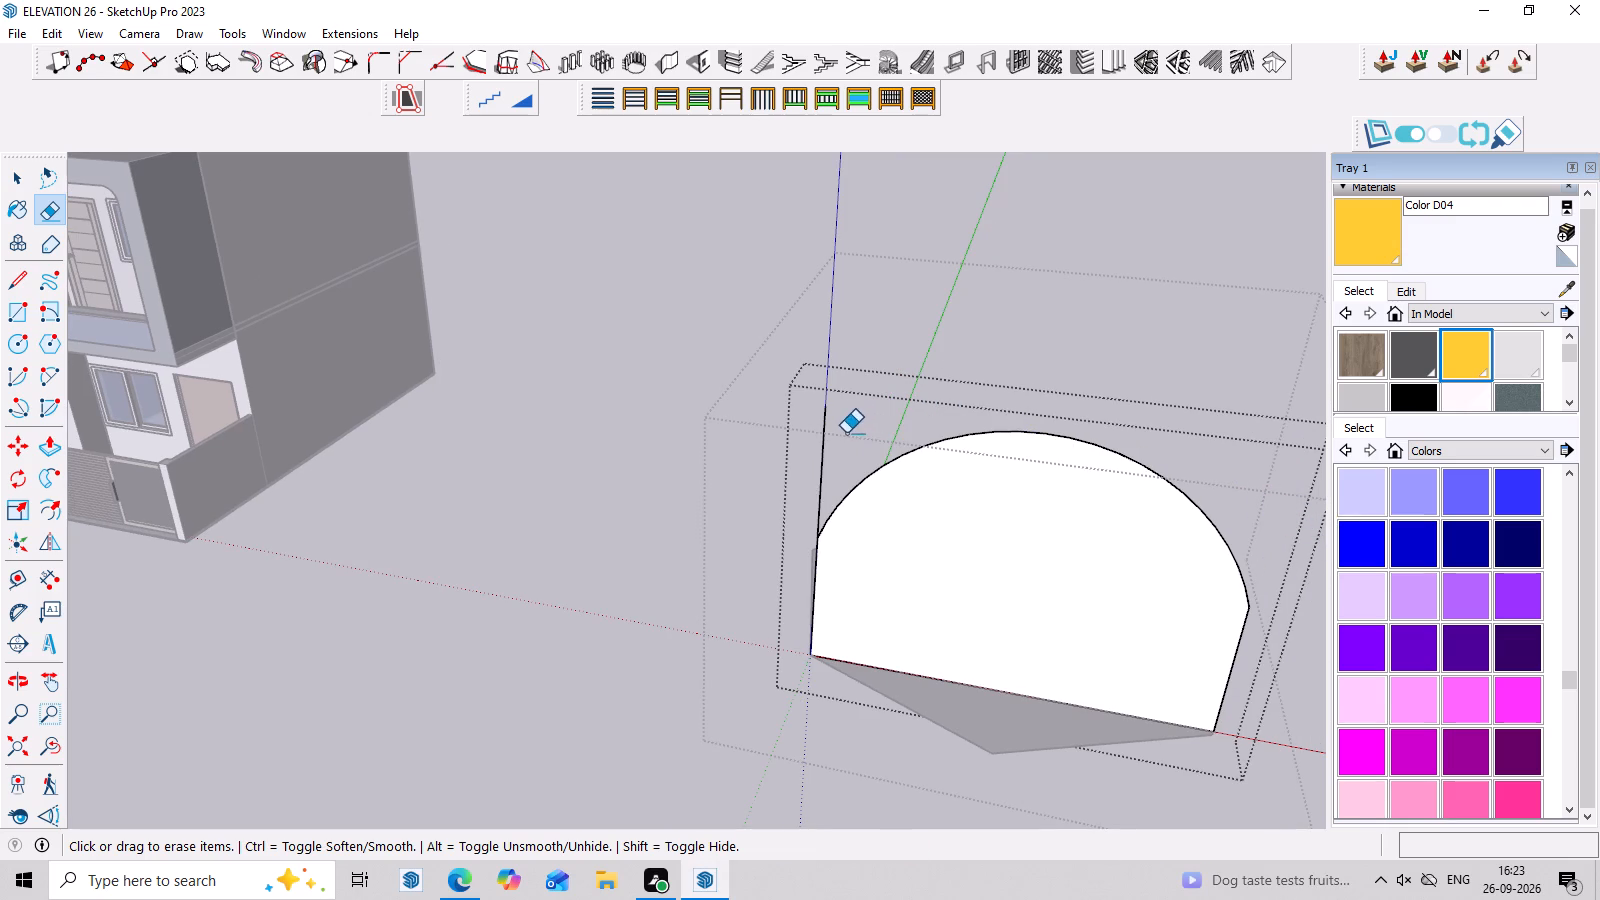
pyautogui.moveTo(834, 438); pyautogui.dragTo(805, 448)
pyautogui.press('space')
# Offset the arched panel's outline inward to form a narrow border inside it.
pyautogui.doubleClick(1072, 557)
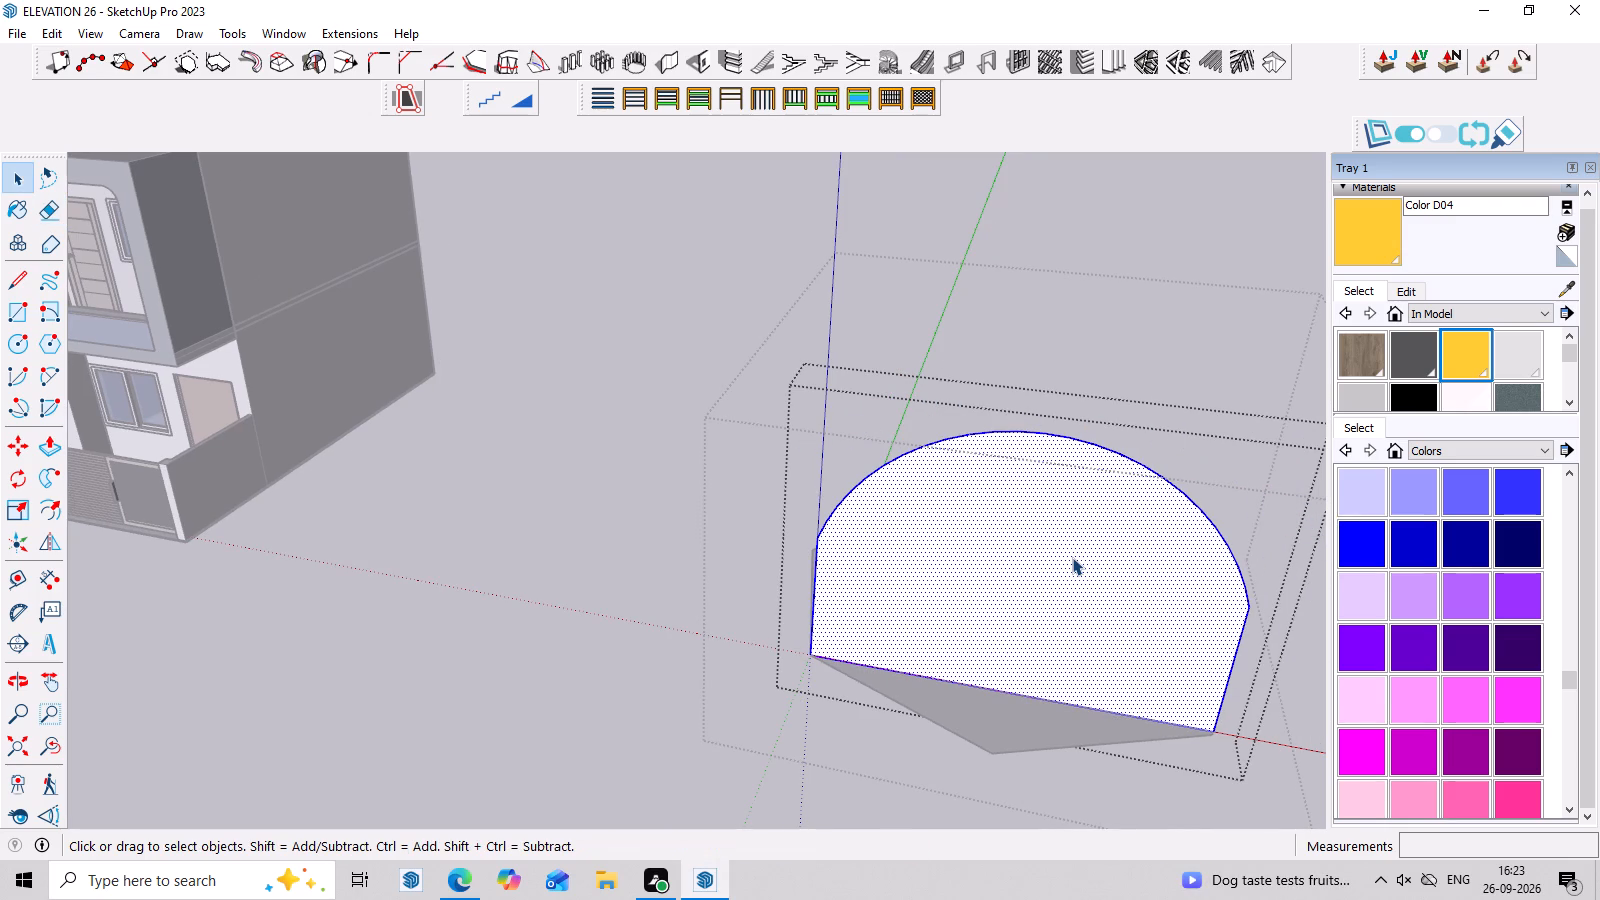
pyautogui.press('f')
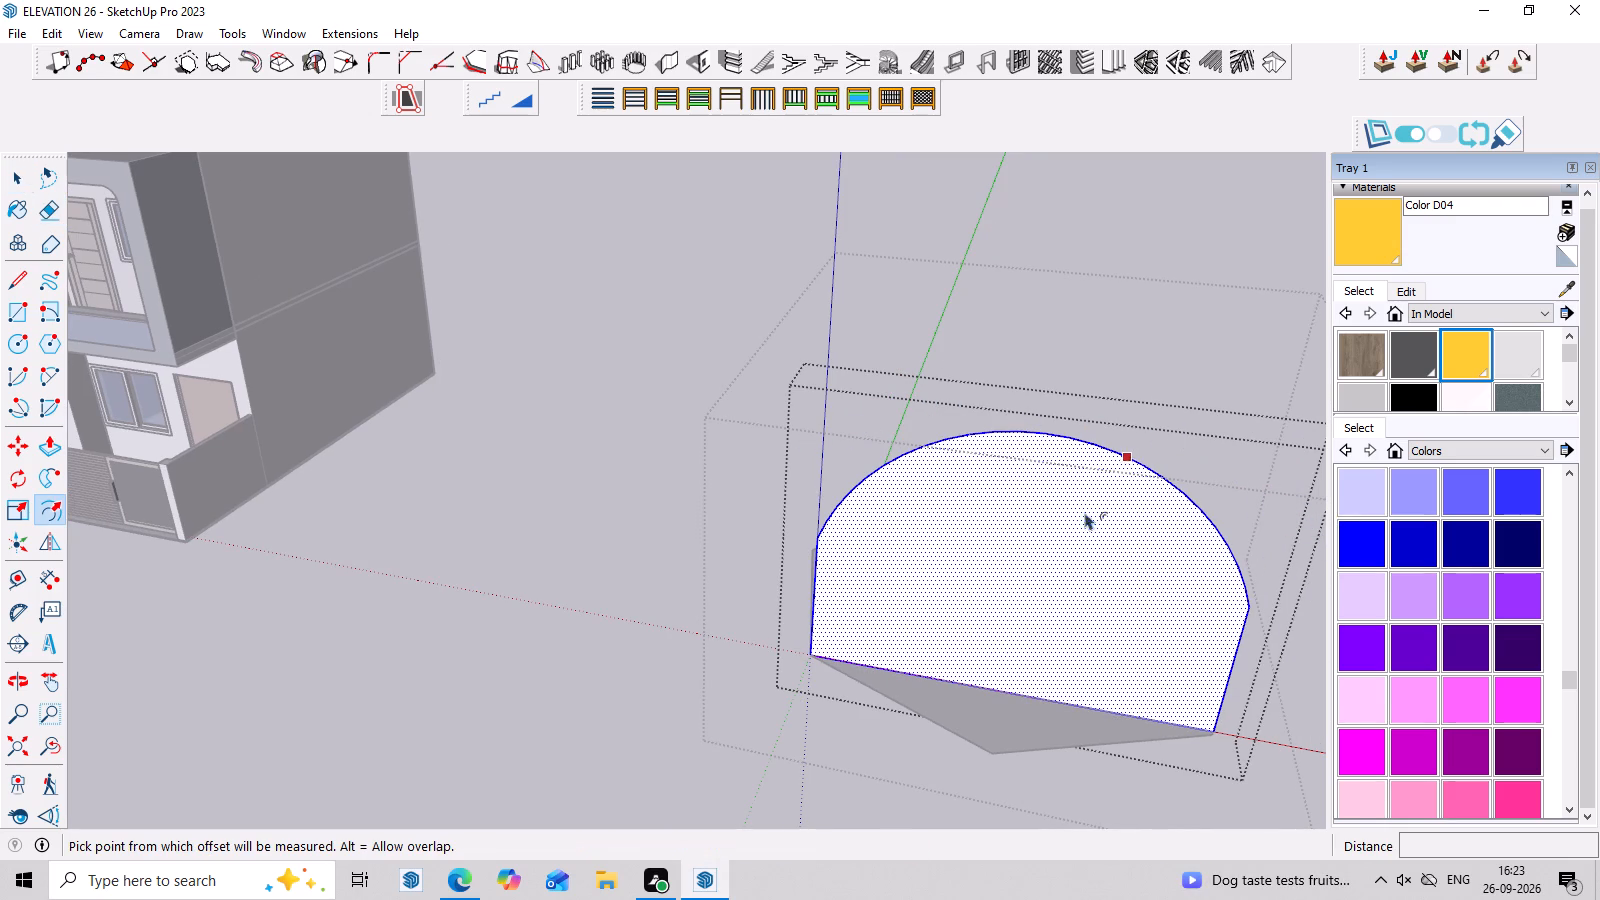
pyautogui.click(1108, 445)
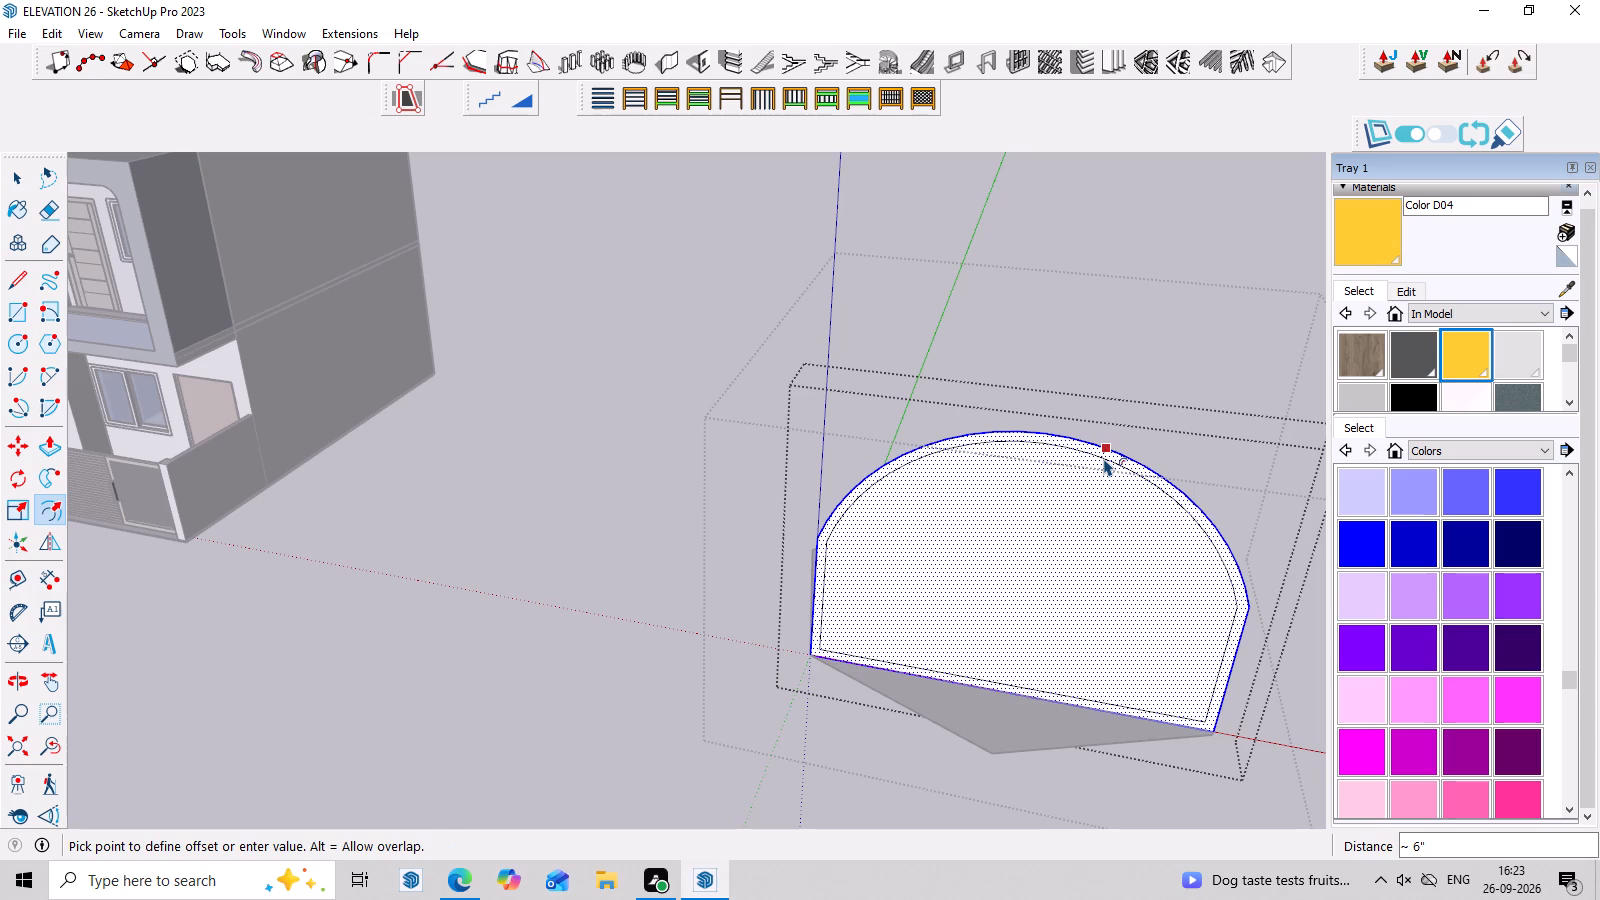
pyautogui.click(1103, 462)
pyautogui.press('space')
# Move the inner outline's bottom edge down onto the panel's bottom edge so the border stays only on the sides and arch.
pyautogui.click(1040, 537)
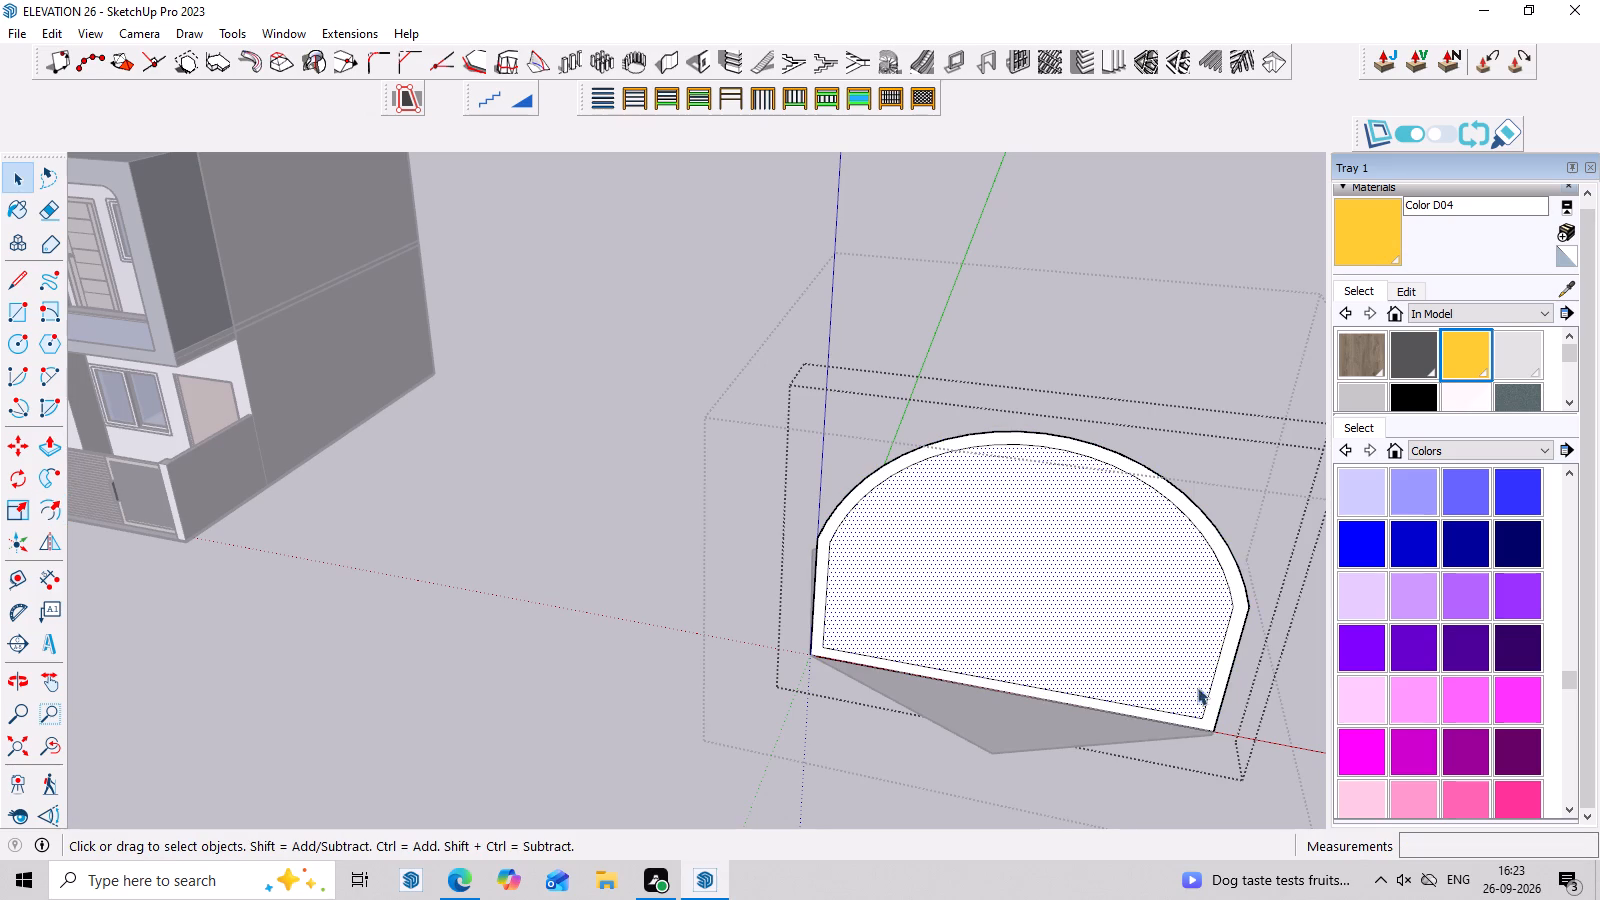
pyautogui.moveTo(1148, 639); pyautogui.dragTo(1190, 510, button='middle')
pyautogui.scroll(5, 1245, 567)
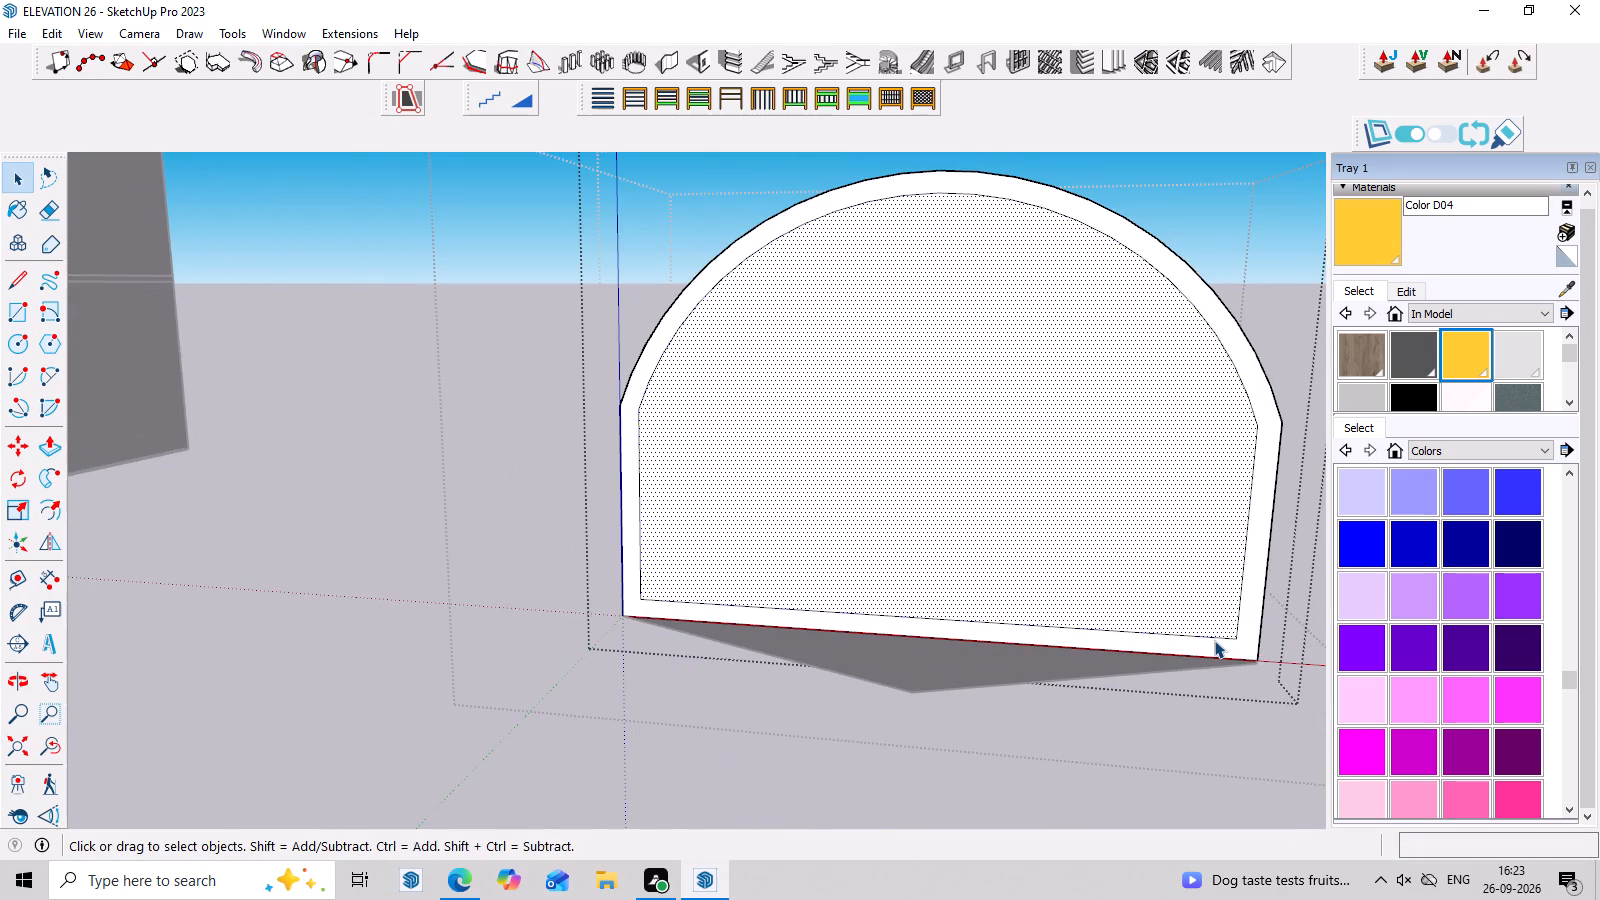
pyautogui.click(1214, 636)
pyautogui.press('m')
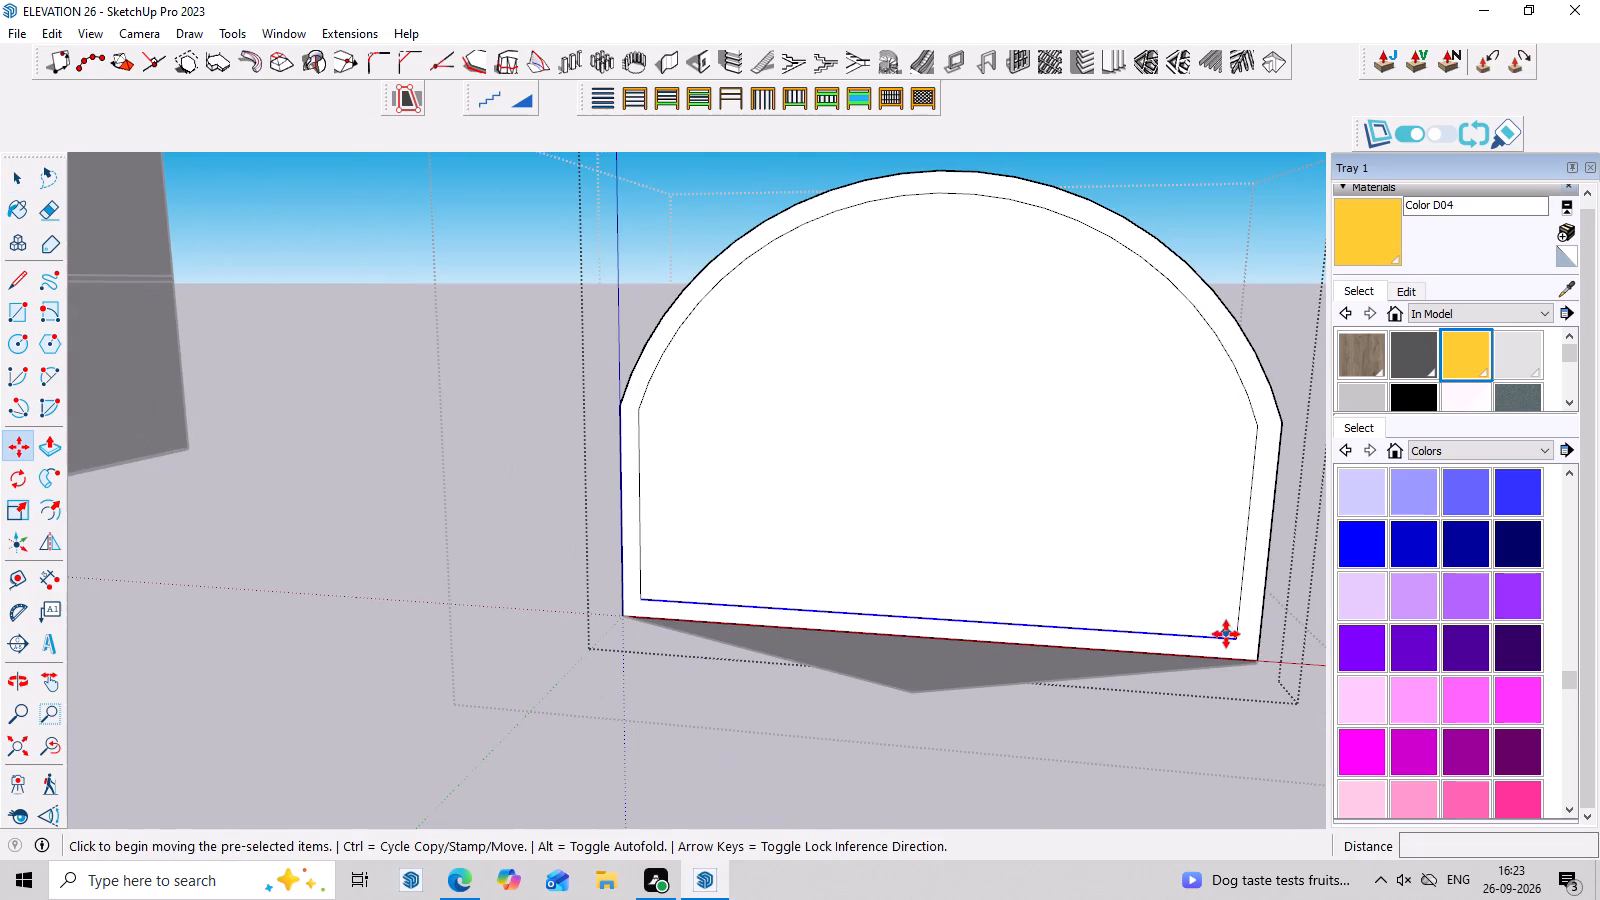
pyautogui.doubleClick(1236, 637)
pyautogui.click(1236, 662)
pyautogui.press('space')
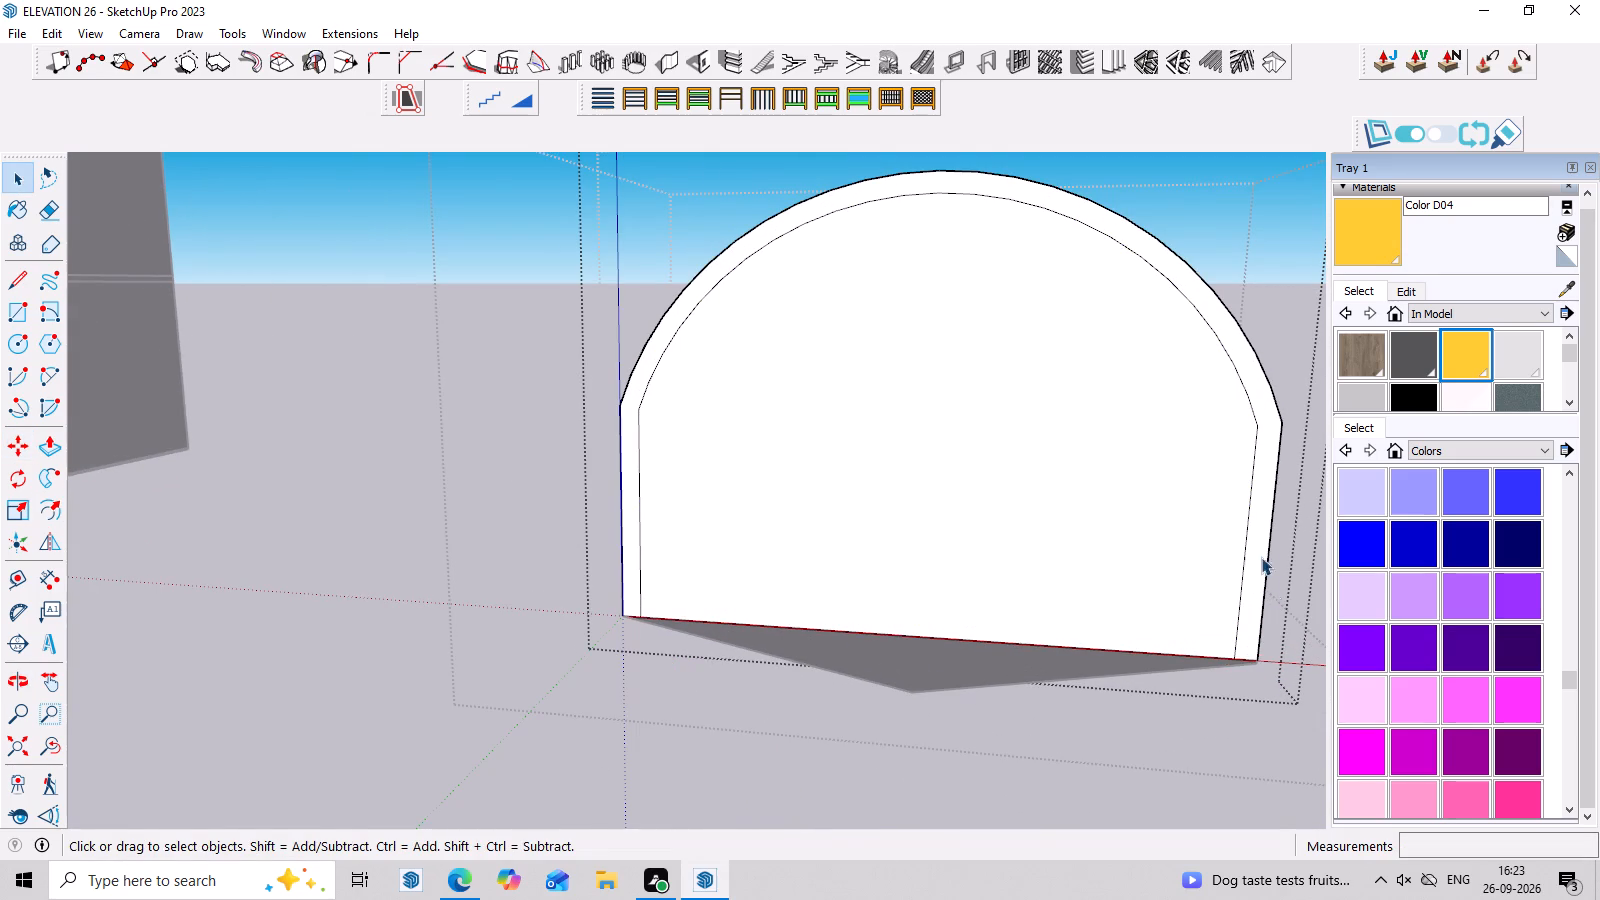
# Cut out the inner face of the arched panel, leaving only the frame.
pyautogui.click(1124, 498)
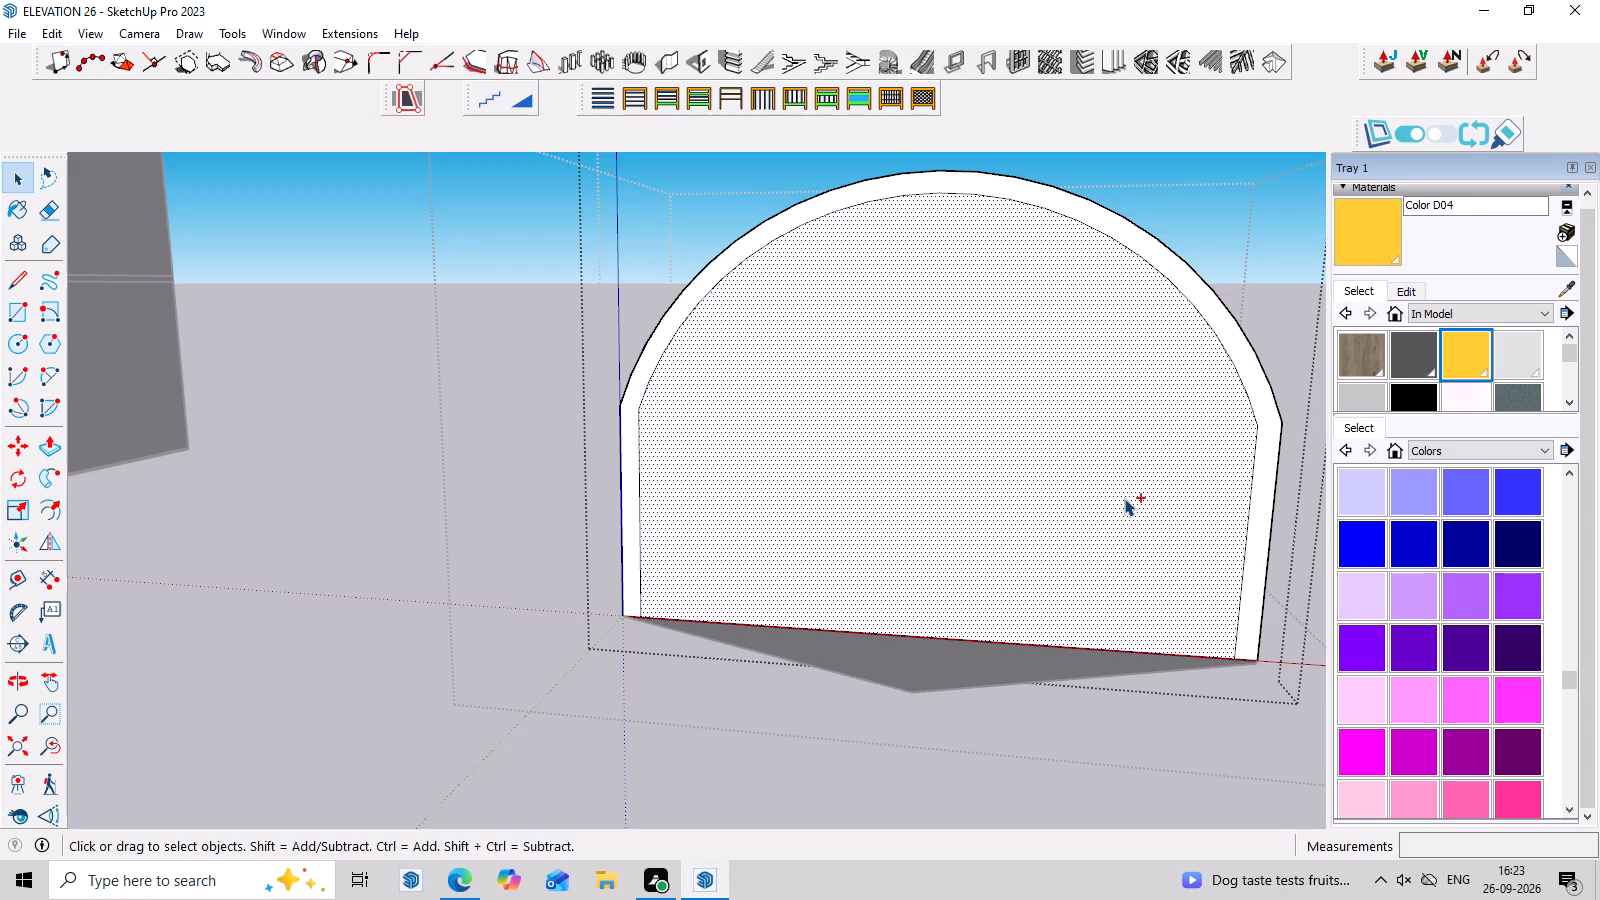
pyautogui.hotkey('ctrl', 'x')
# Push/Pull the arched frame's face to a thickness of 2".
pyautogui.moveTo(1195, 497); pyautogui.dragTo(888, 569, button='middle')
pyautogui.moveTo(635, 619); pyautogui.dragTo(882, 603, button='middle')
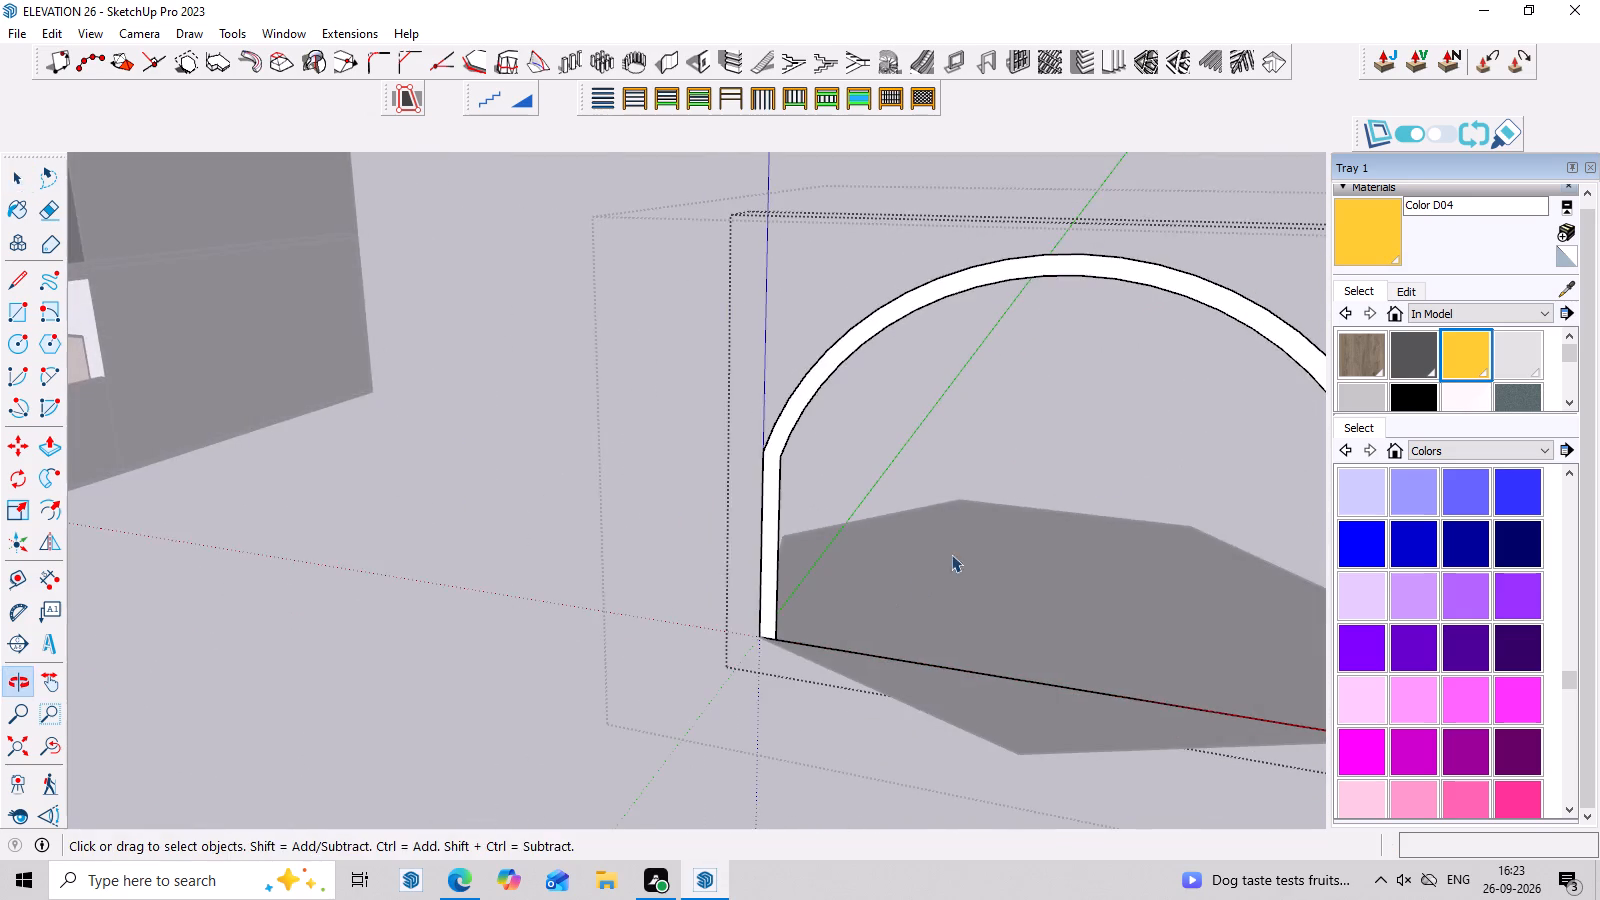
pyautogui.moveTo(1080, 476); pyautogui.dragTo(906, 475, button='middle')
pyautogui.press('space')
pyautogui.doubleClick(867, 545)
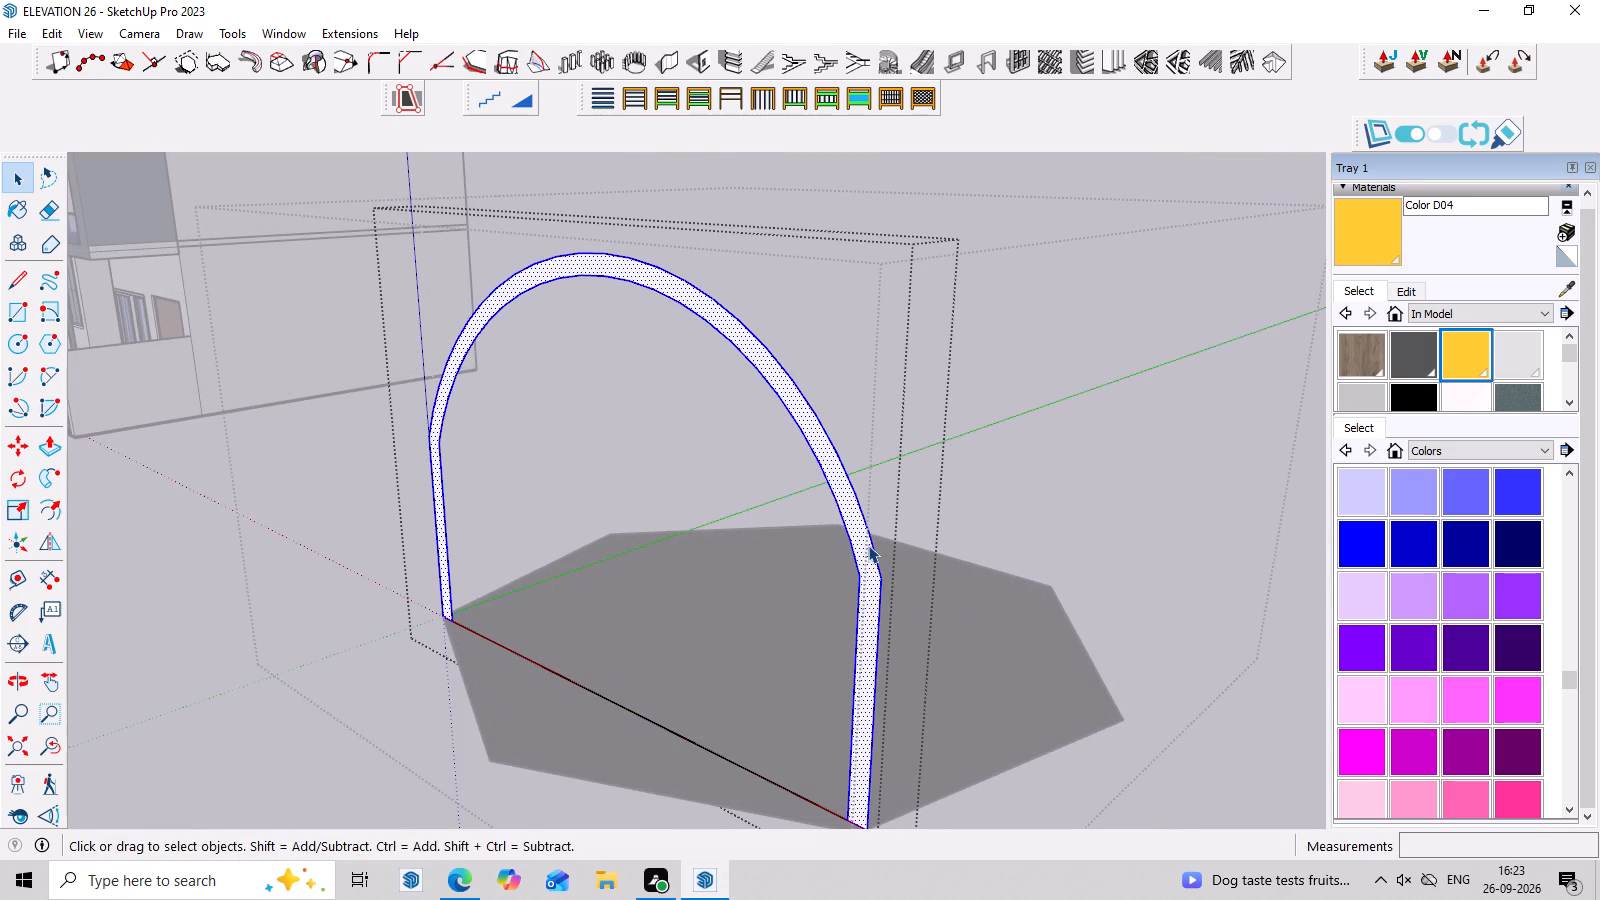
pyautogui.click(864, 542)
pyautogui.press('p')
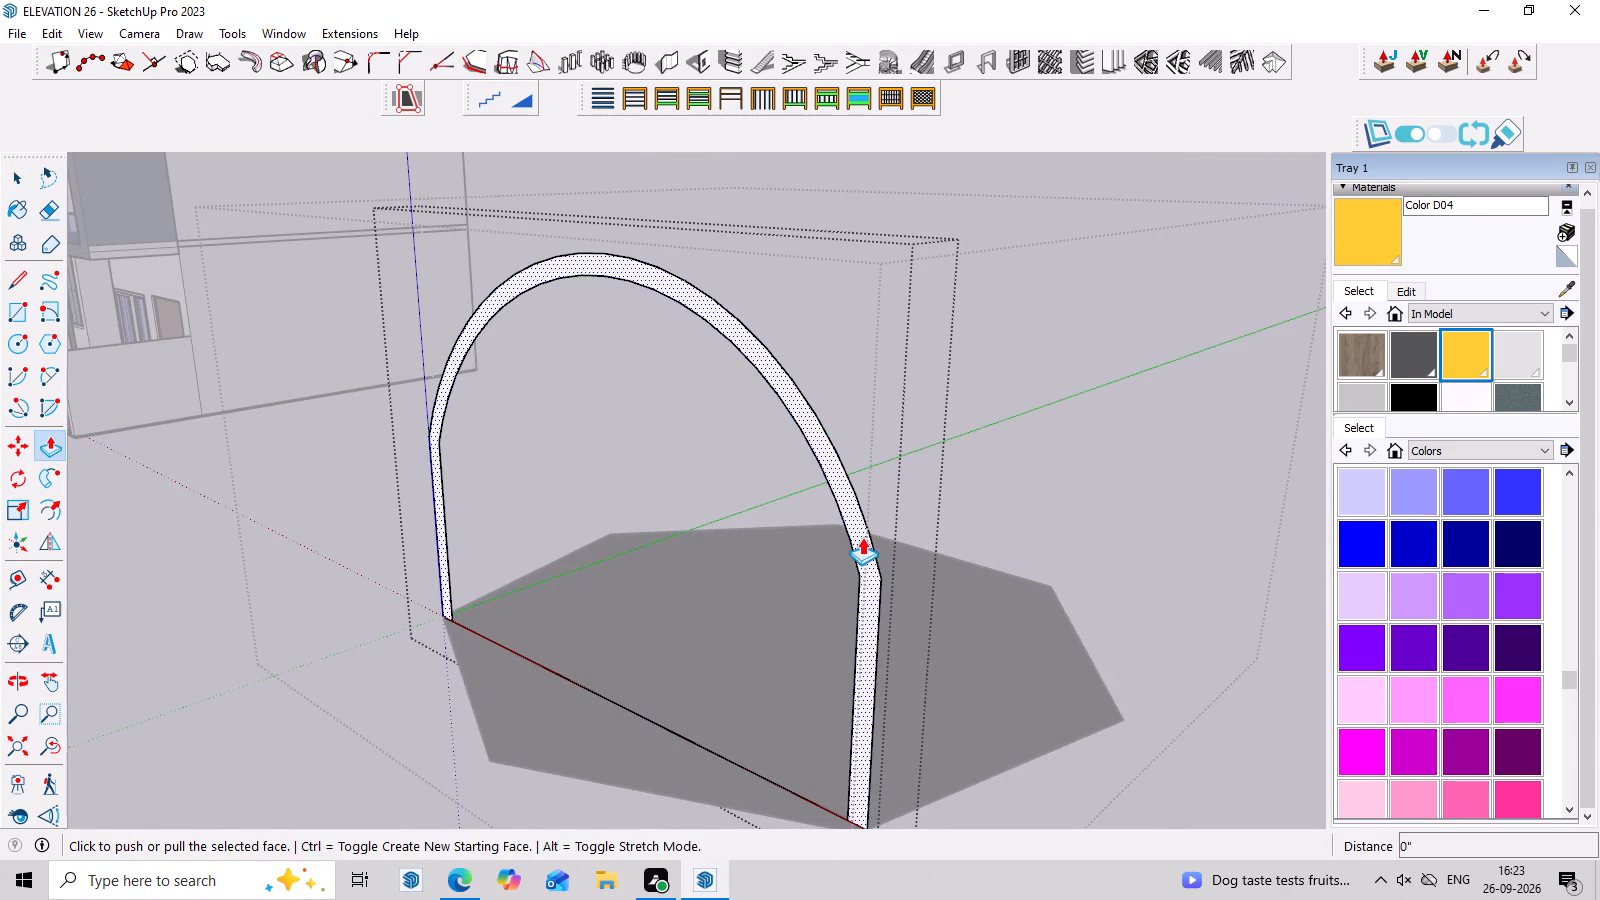
pyautogui.click(862, 537)
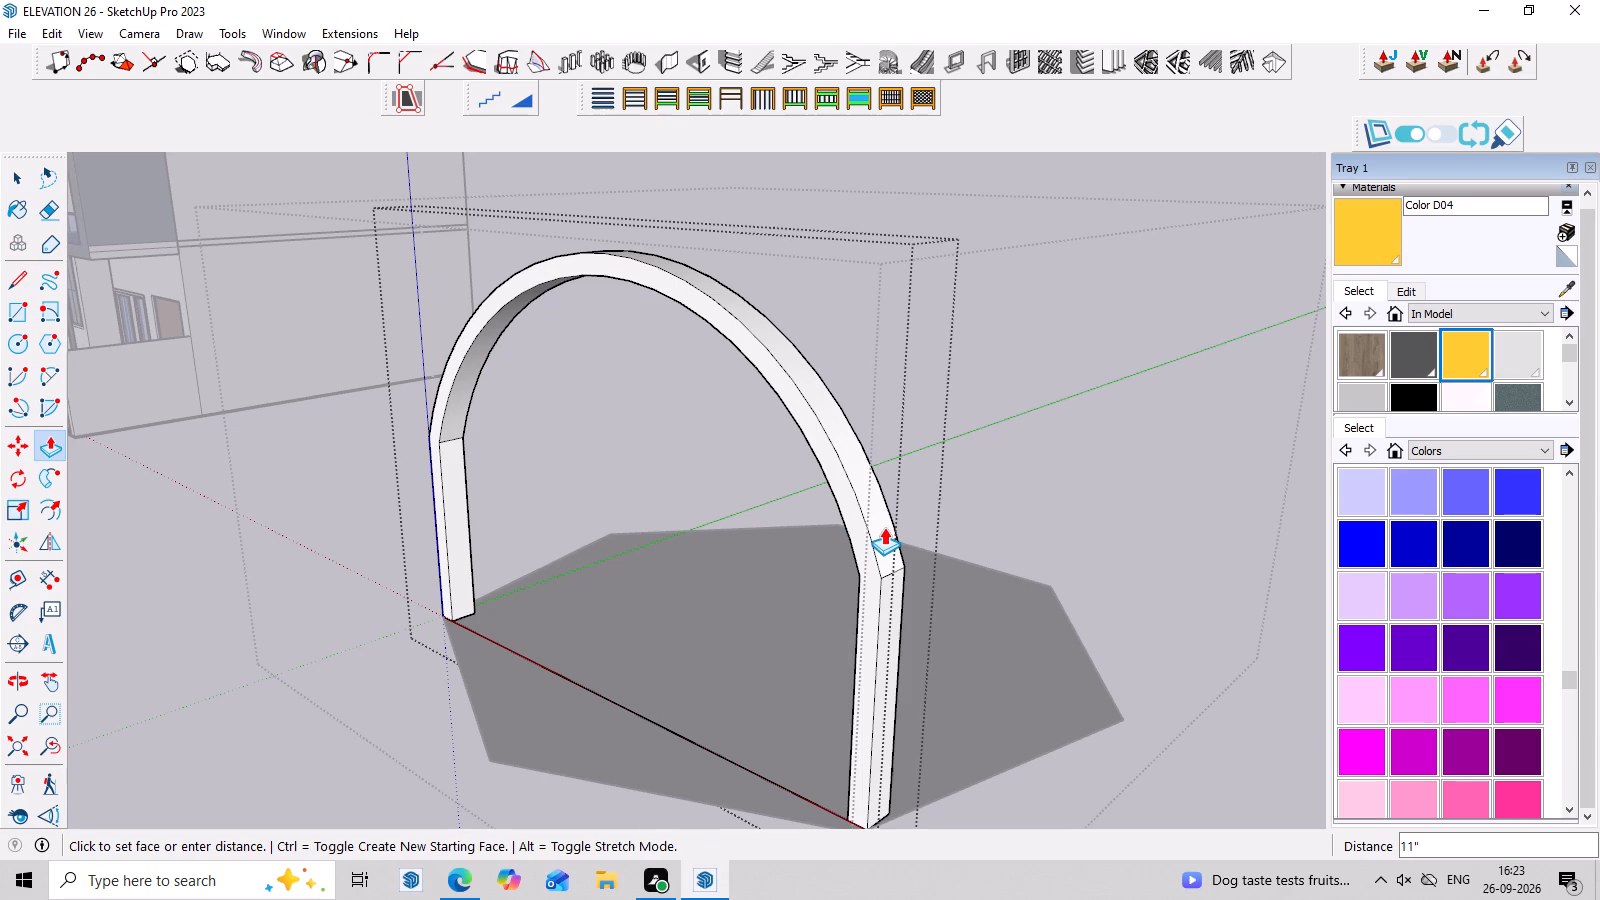
pyautogui.press('2')
pyautogui.press('Return')
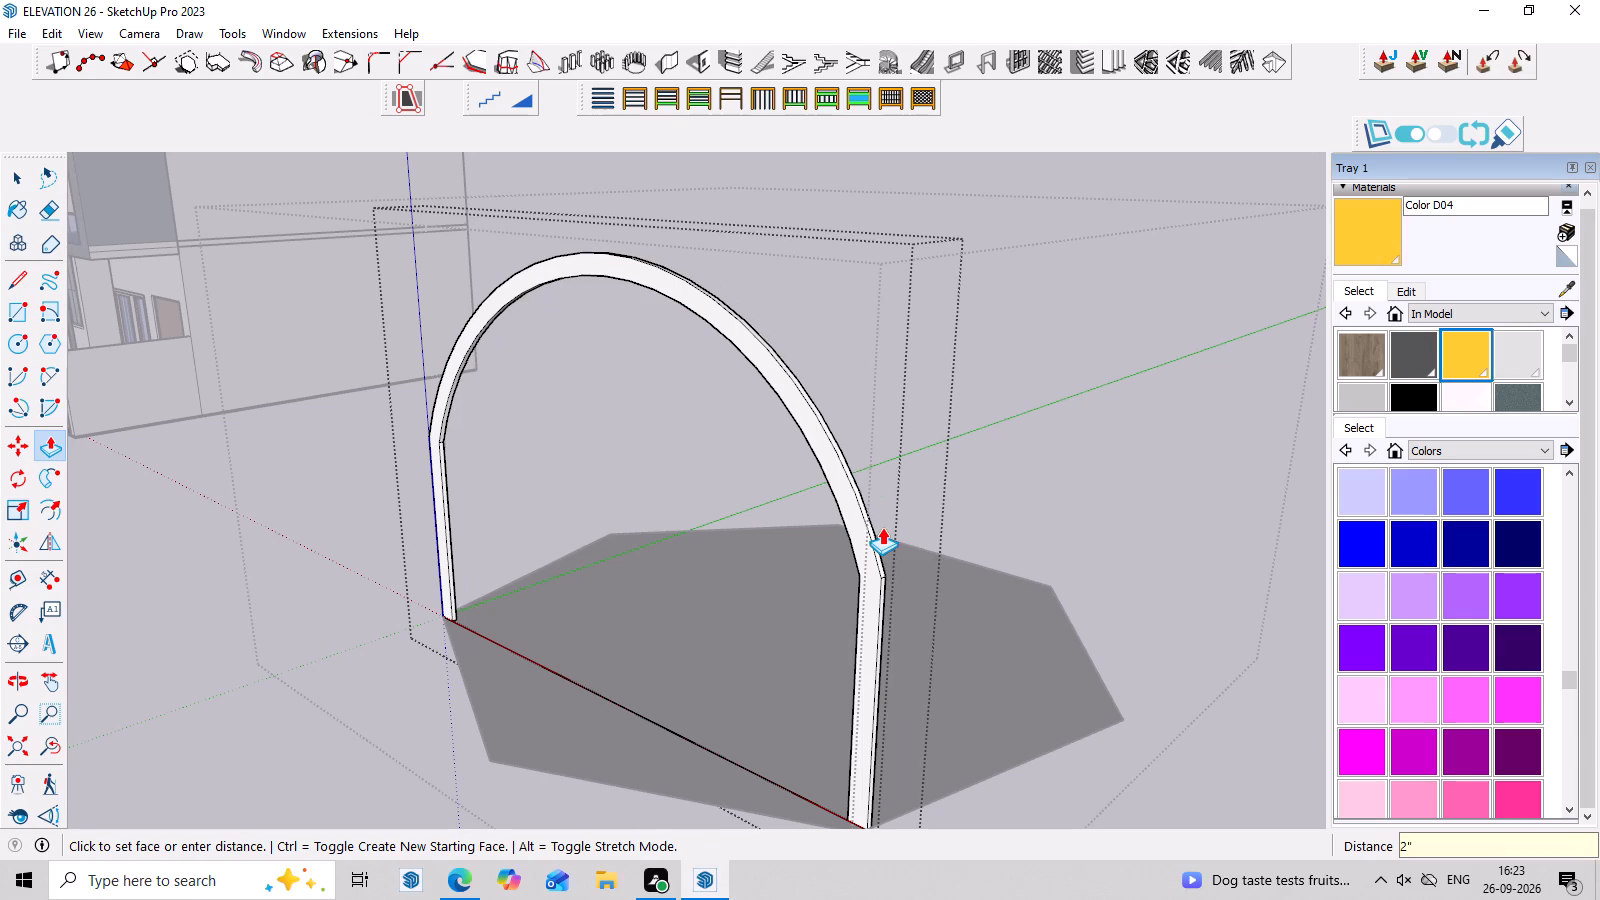
# Examine the arched frame from several sides, checking how it stands on the seven-sided base.
pyautogui.moveTo(1009, 595); pyautogui.dragTo(1137, 594, button='middle')
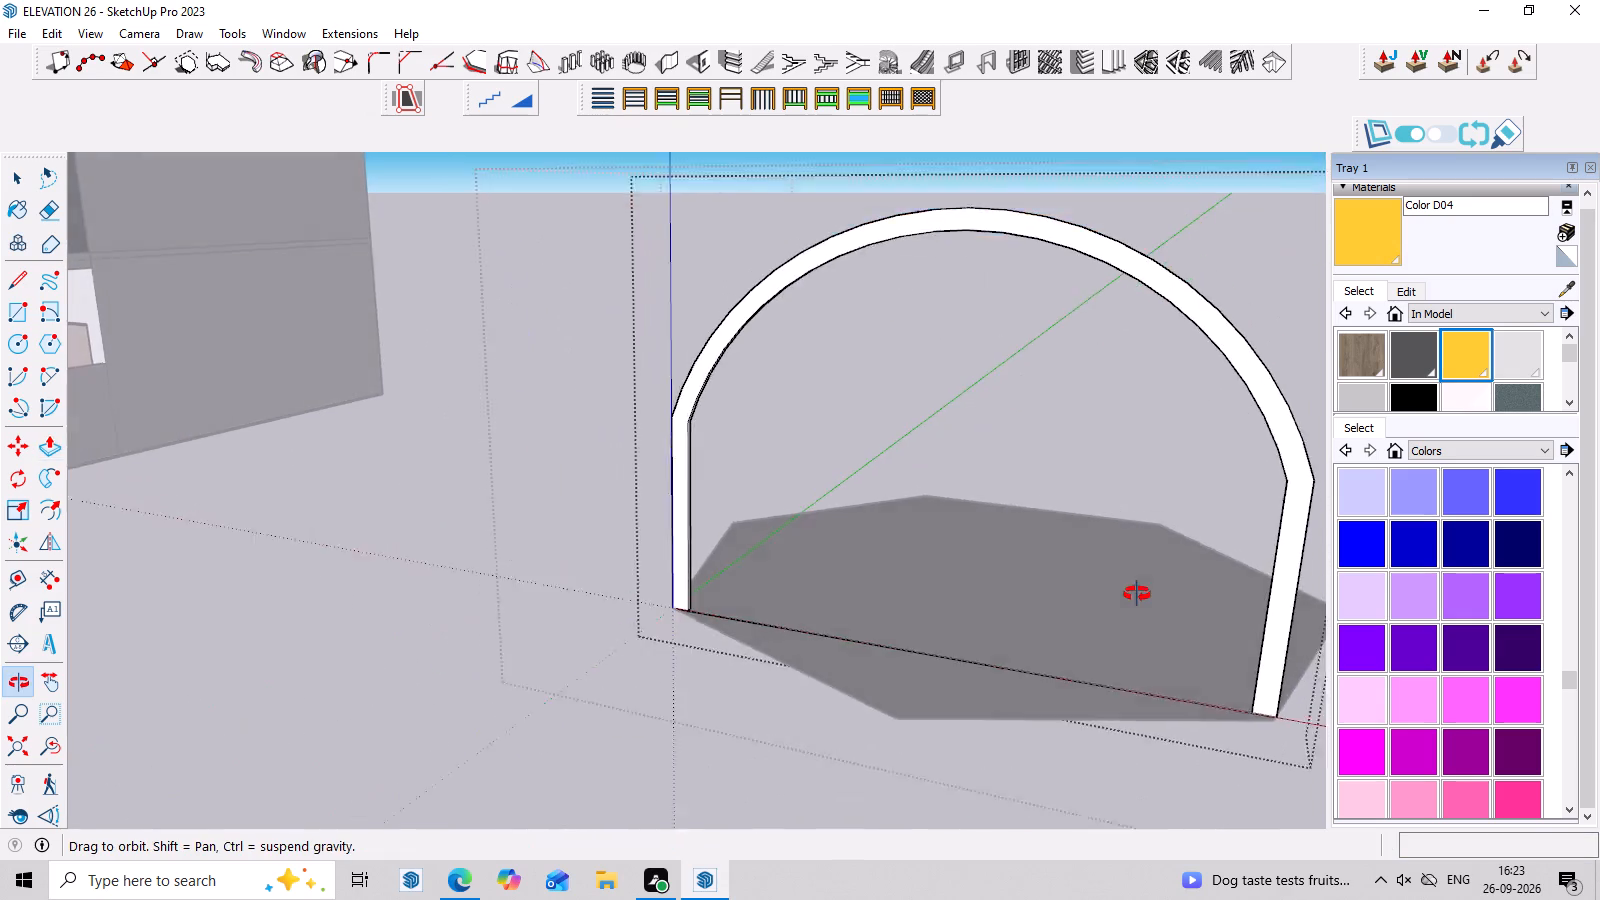
pyautogui.moveTo(1137, 594); pyautogui.dragTo(1136, 595, button='middle')
pyautogui.scroll(-10, 1161, 563)
pyautogui.moveTo(785, 479); pyautogui.dragTo(1097, 476, button='middle')
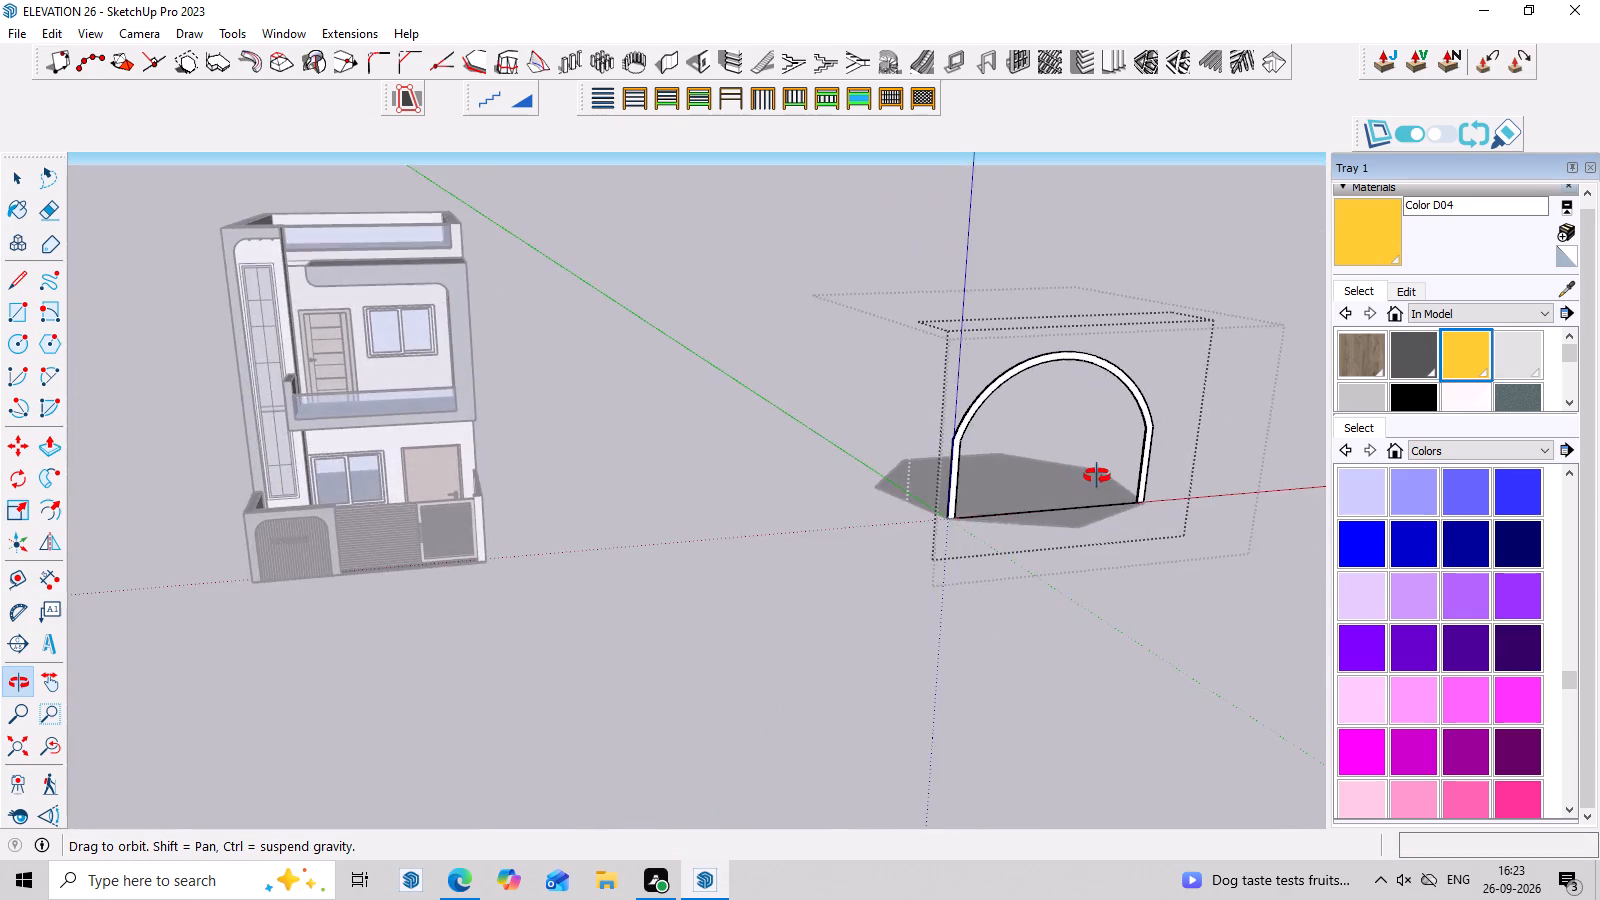
pyautogui.moveTo(1097, 476); pyautogui.dragTo(726, 483, button='middle')
pyautogui.scroll(1, 1544, 542)
pyautogui.moveTo(1389, 554); pyautogui.dragTo(1103, 551, button='middle')
pyautogui.moveTo(1214, 489); pyautogui.dragTo(1015, 518, button='middle')
pyautogui.scroll(2, 877, 576)
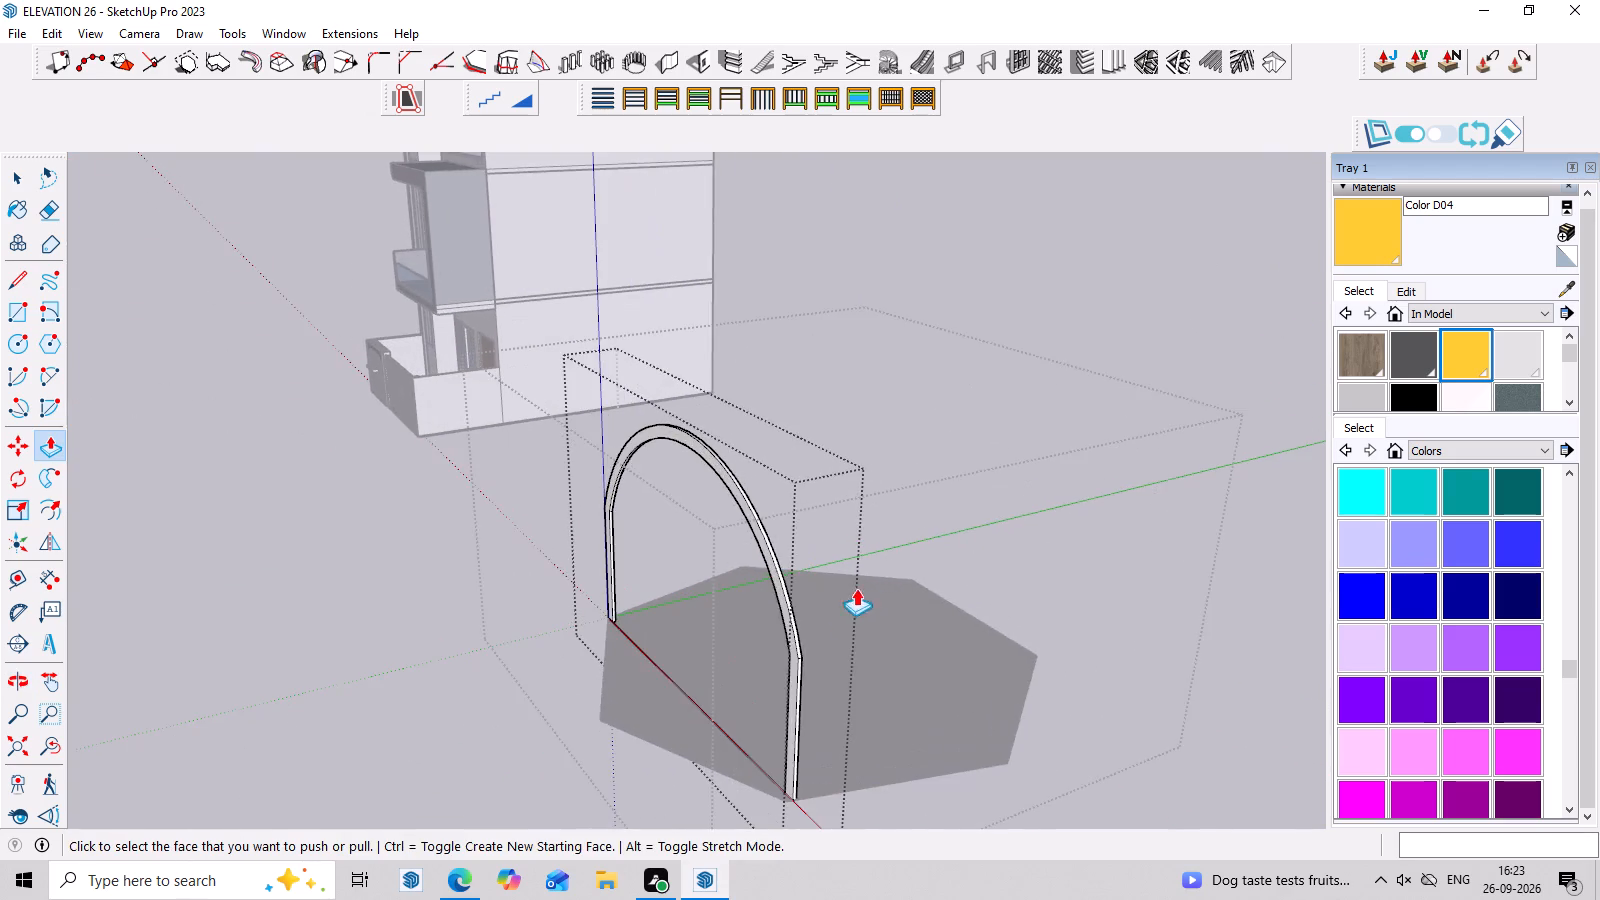
pyautogui.moveTo(788, 663); pyautogui.dragTo(797, 724, button='middle')
pyautogui.press('space')
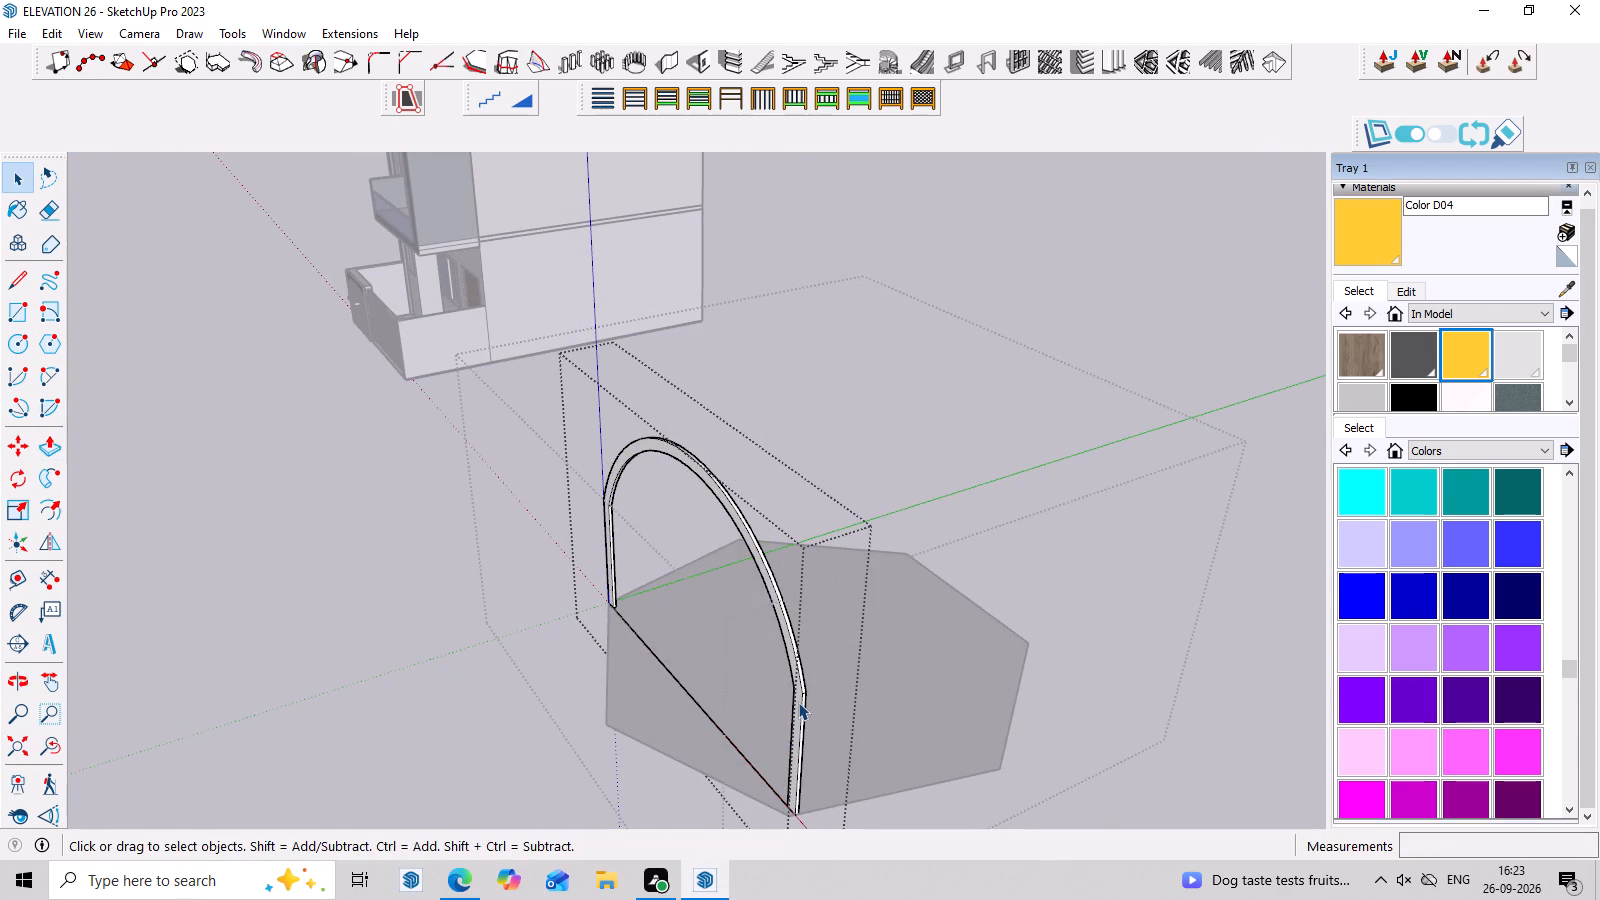
pyautogui.moveTo(798, 697); pyautogui.dragTo(732, 683, button='middle')
pyautogui.scroll(5, 729, 670)
pyautogui.middleClick(674, 672)
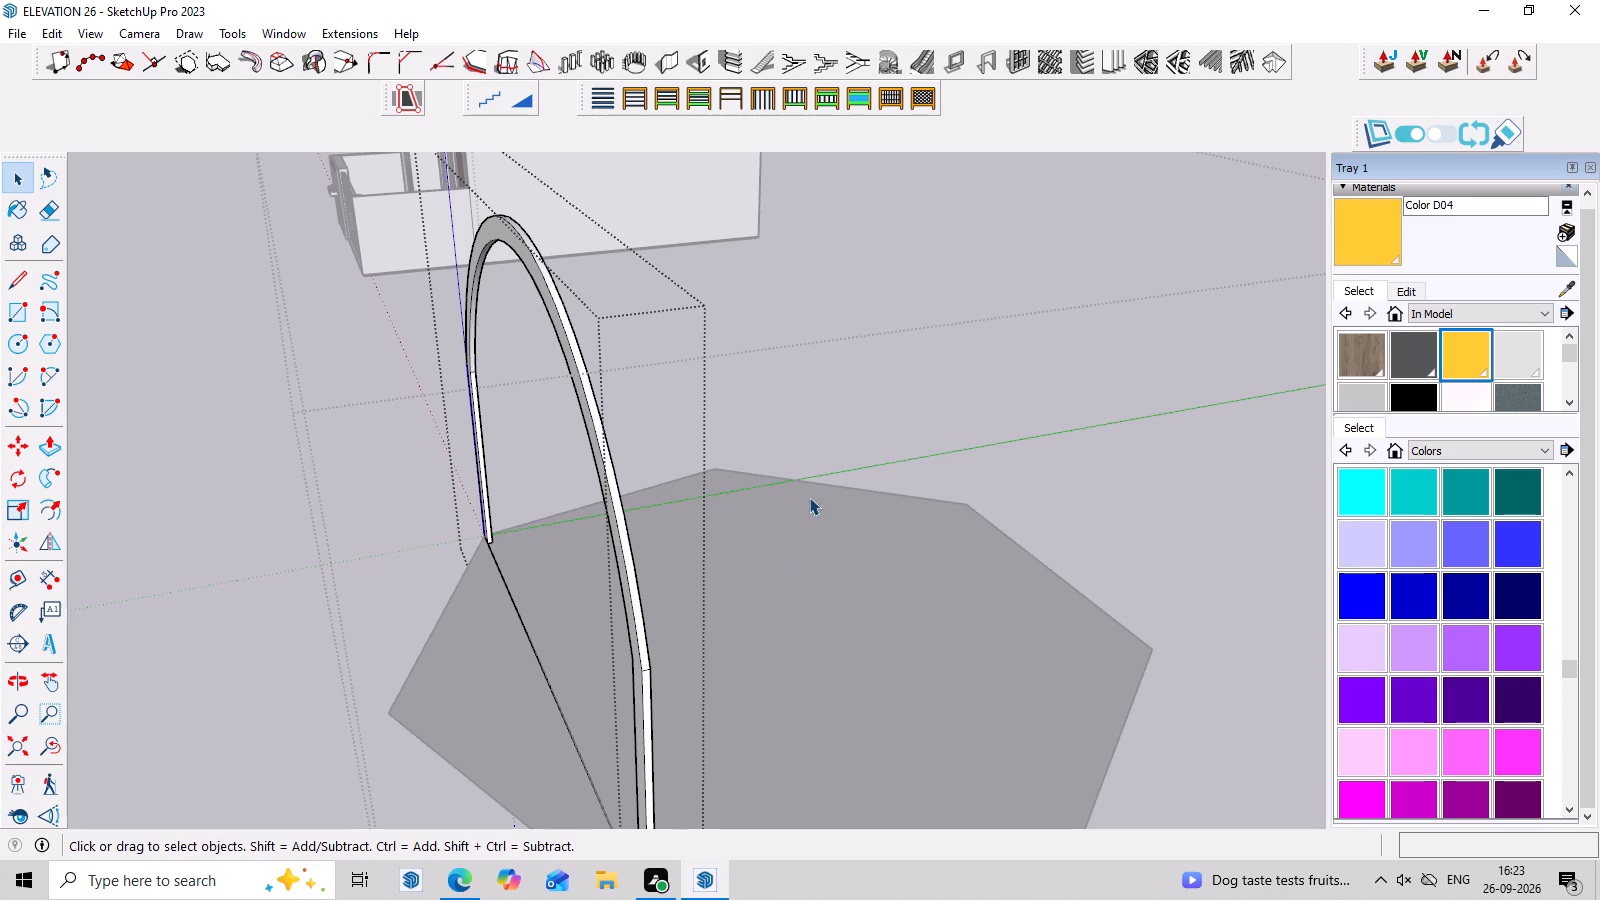
pyautogui.moveTo(737, 534); pyautogui.dragTo(872, 480, button='middle')
pyautogui.moveTo(1050, 413); pyautogui.dragTo(834, 449, button='middle')
pyautogui.moveTo(297, 457); pyautogui.dragTo(358, 453, button='middle')
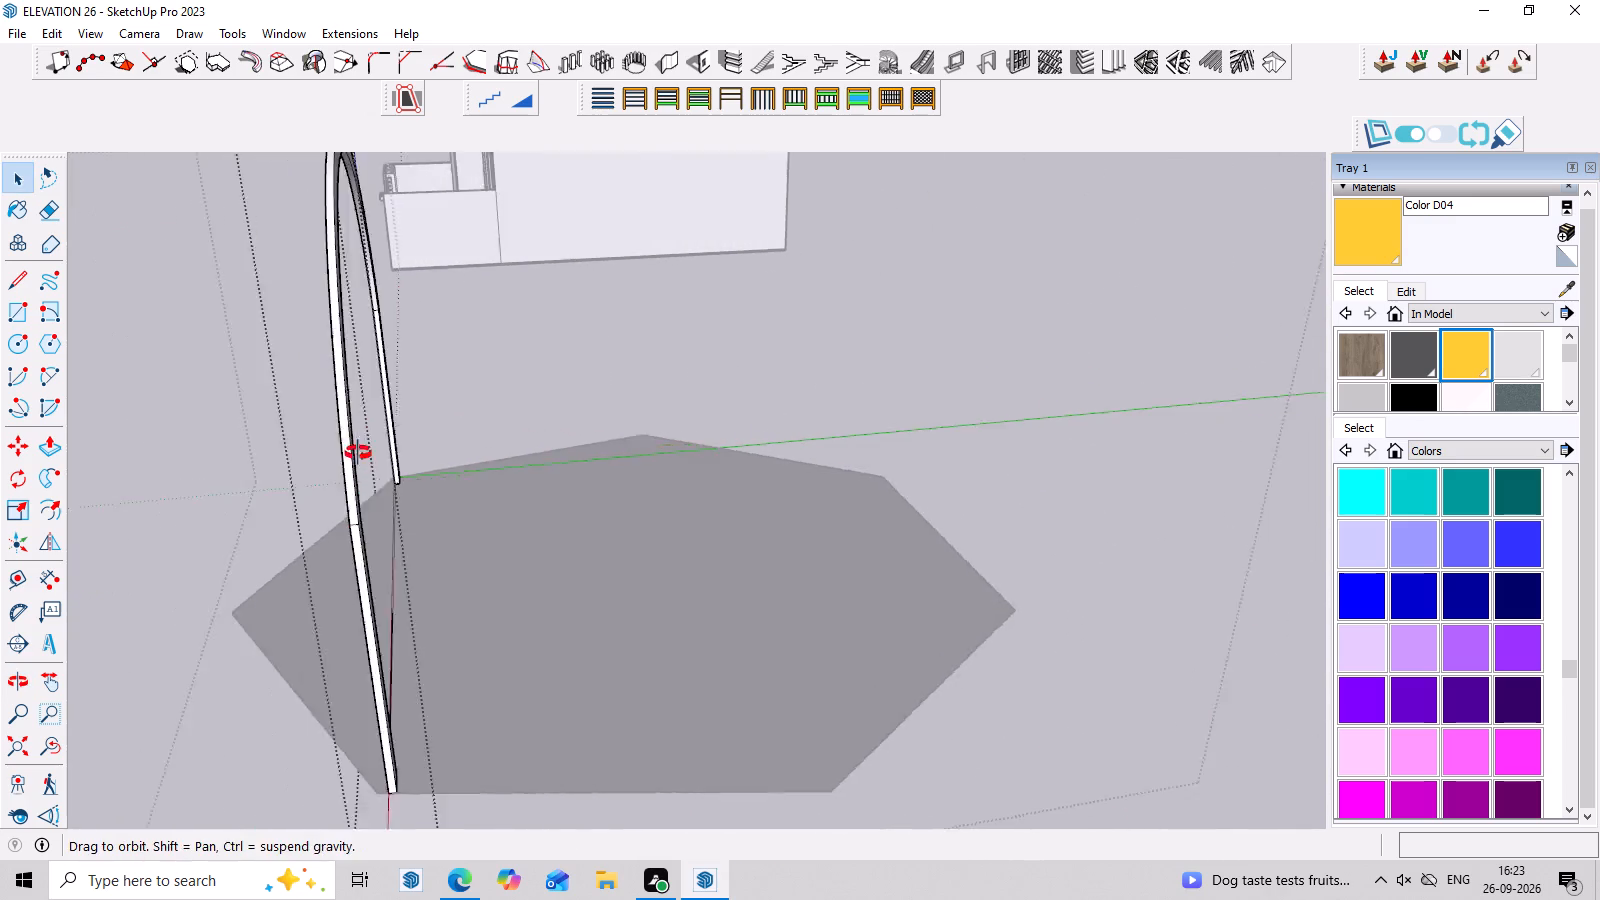
# Push/Pull the arched frame's face by a further 2" and leave the frame's group.
pyautogui.moveTo(358, 453); pyautogui.dragTo(435, 448, button='middle')
pyautogui.scroll(2, 850, 395)
pyautogui.click(962, 360)
pyautogui.doubleClick(946, 374)
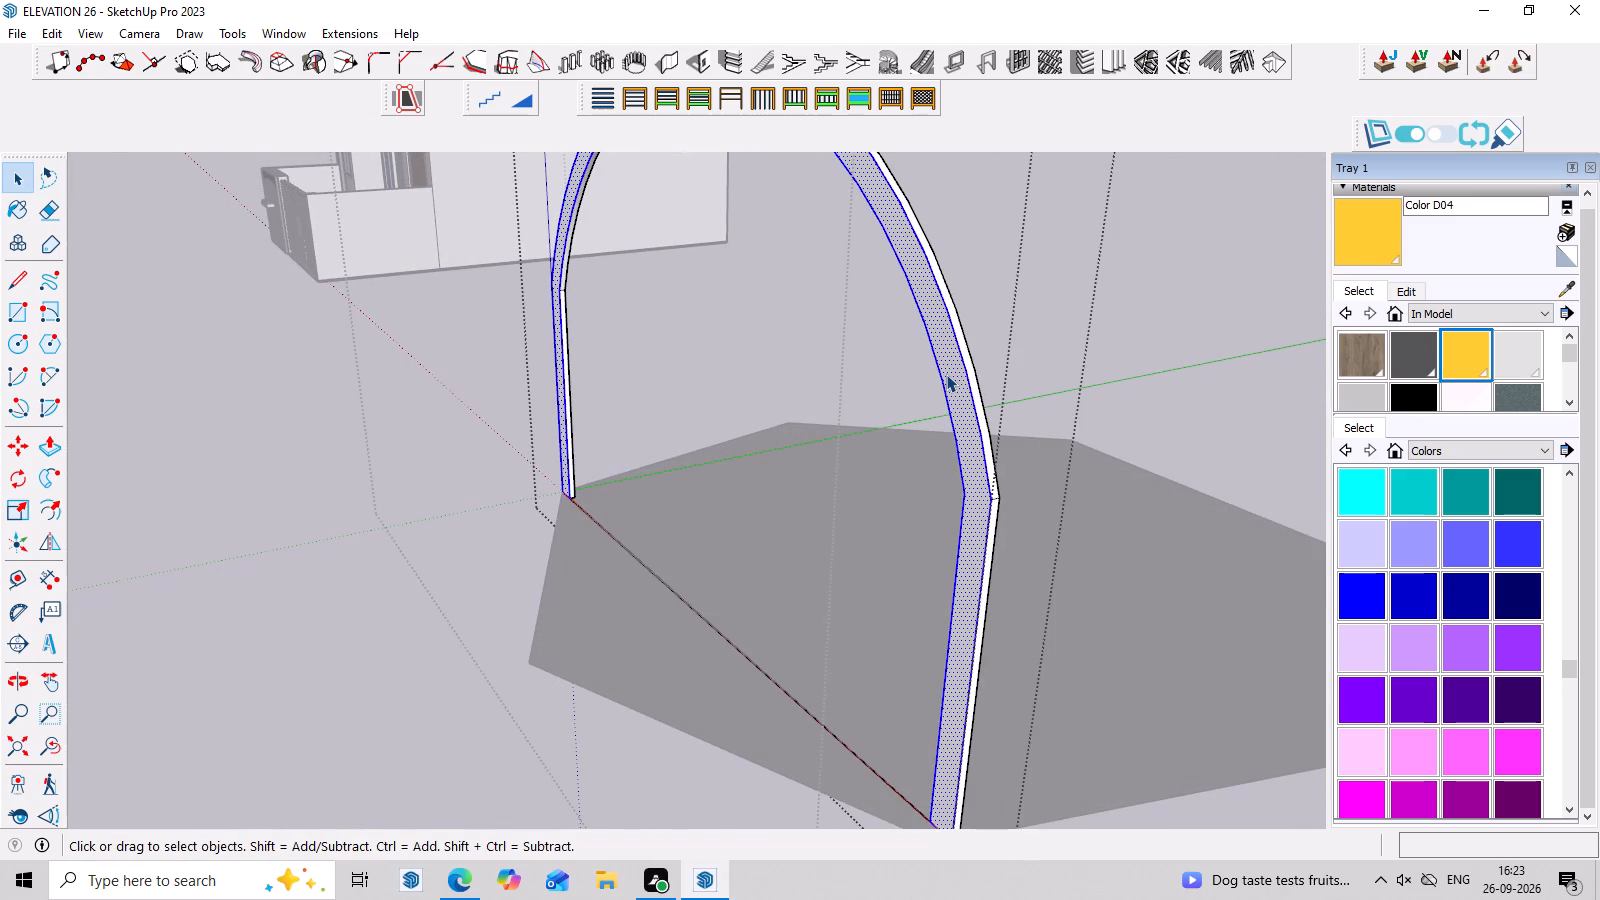
pyautogui.press('p')
pyautogui.click(946, 374)
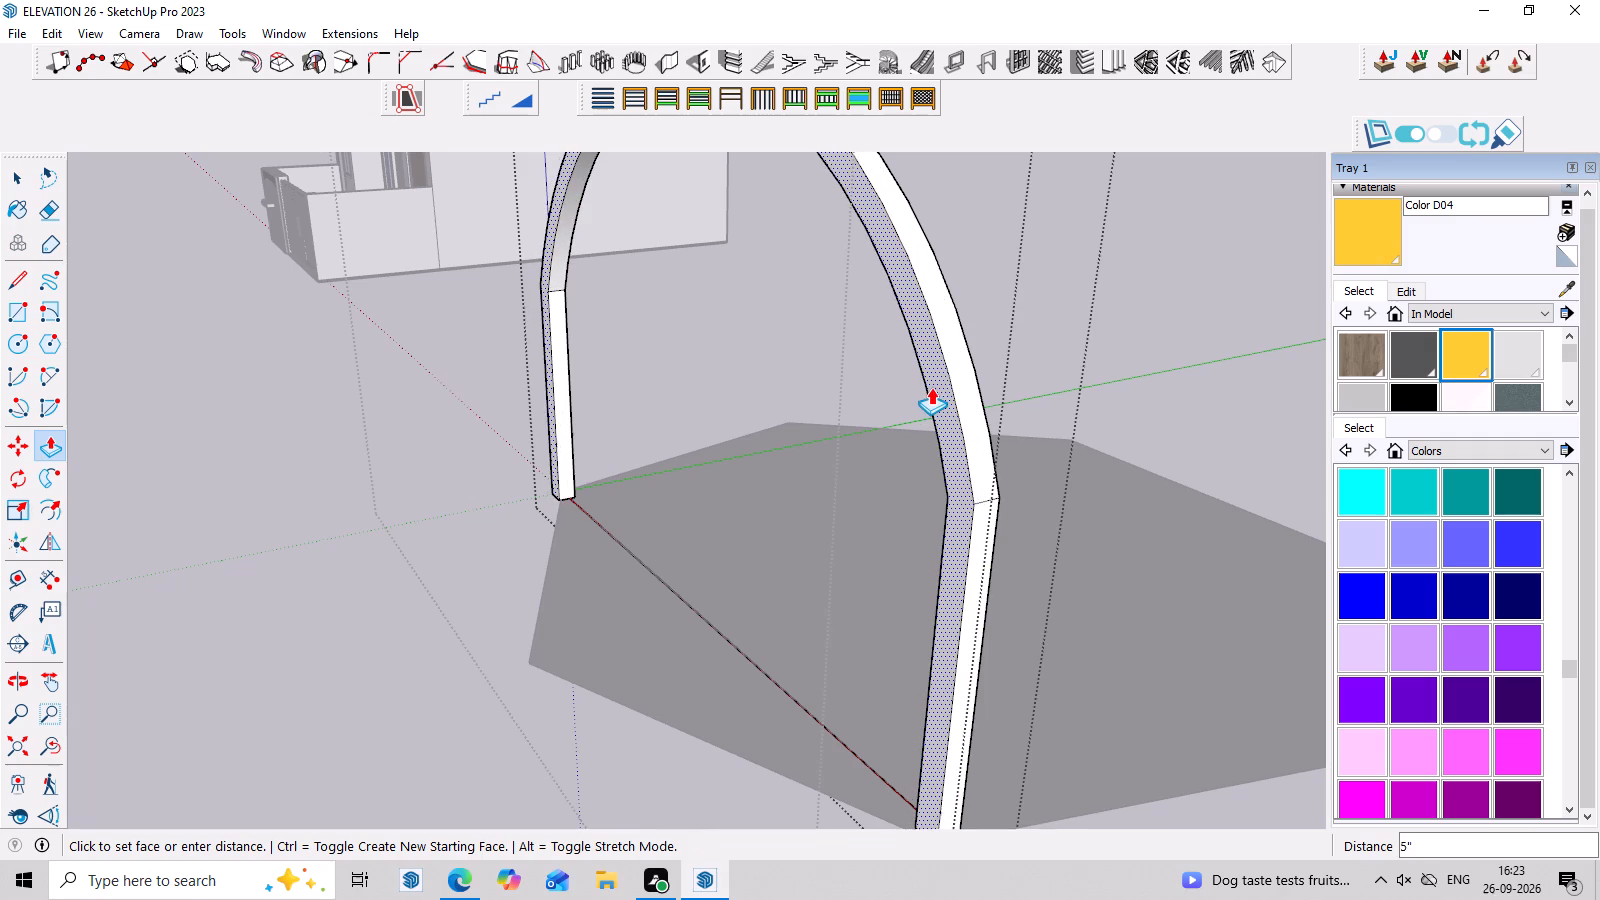
pyautogui.click(939, 384)
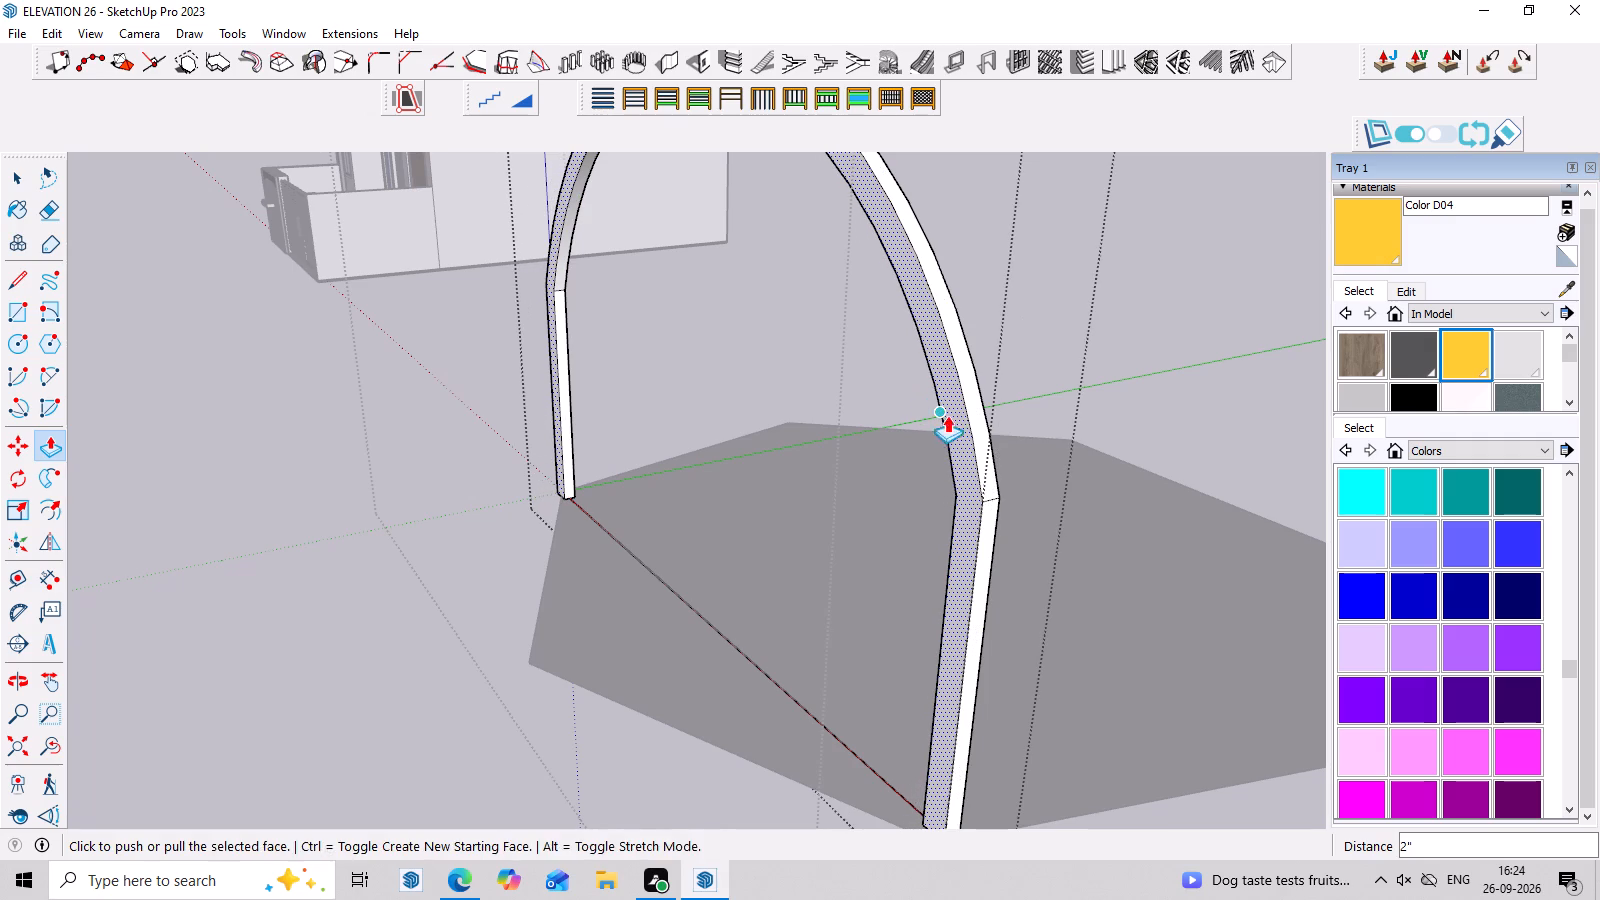
pyautogui.press('space')
pyautogui.tripleClick(960, 418)
pyautogui.rightClick(962, 418)
pyautogui.click(962, 418)
pyautogui.click(335, 402)
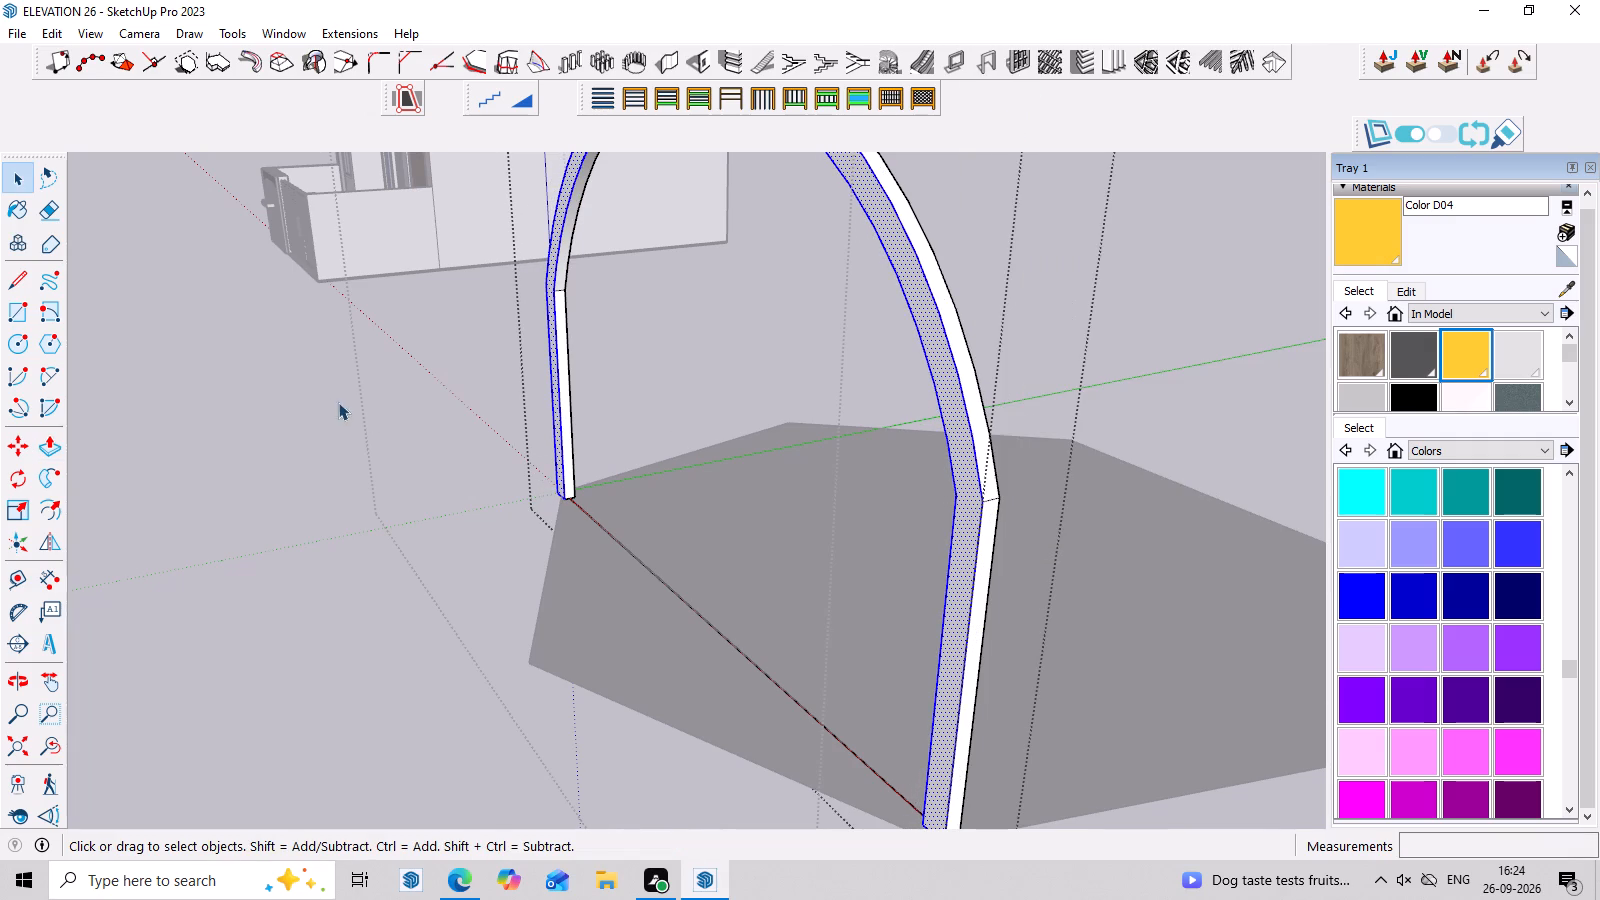
pyautogui.doubleClick(963, 409)
pyautogui.scroll(-6, 809, 481)
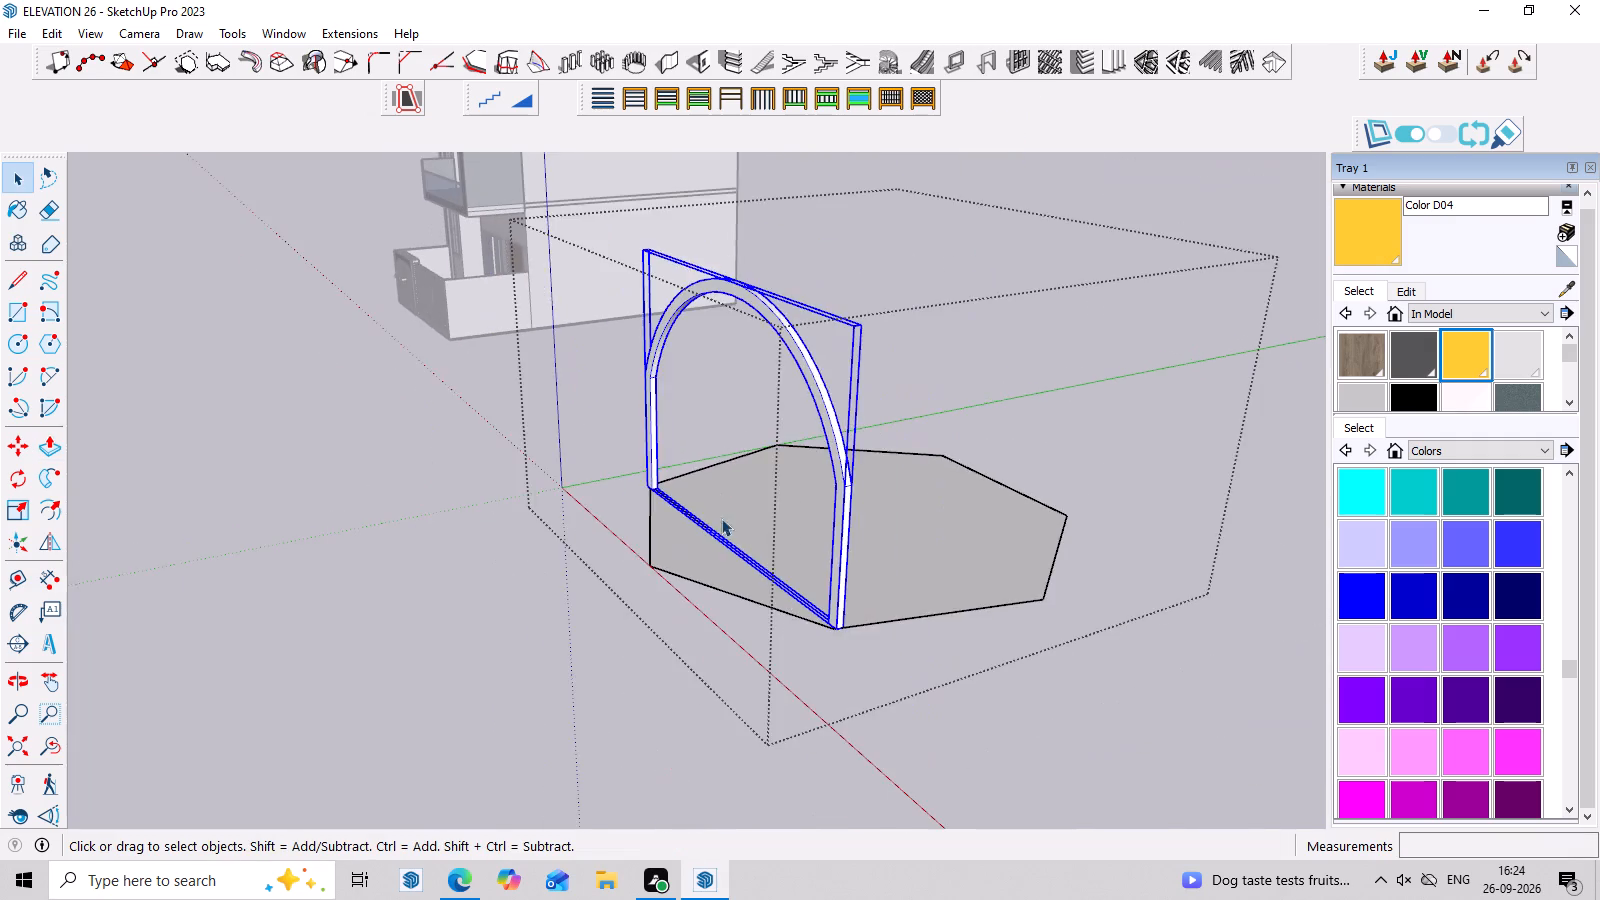
pyautogui.moveTo(787, 593); pyautogui.dragTo(806, 634, button='middle')
pyautogui.press('space')
pyautogui.click(994, 315)
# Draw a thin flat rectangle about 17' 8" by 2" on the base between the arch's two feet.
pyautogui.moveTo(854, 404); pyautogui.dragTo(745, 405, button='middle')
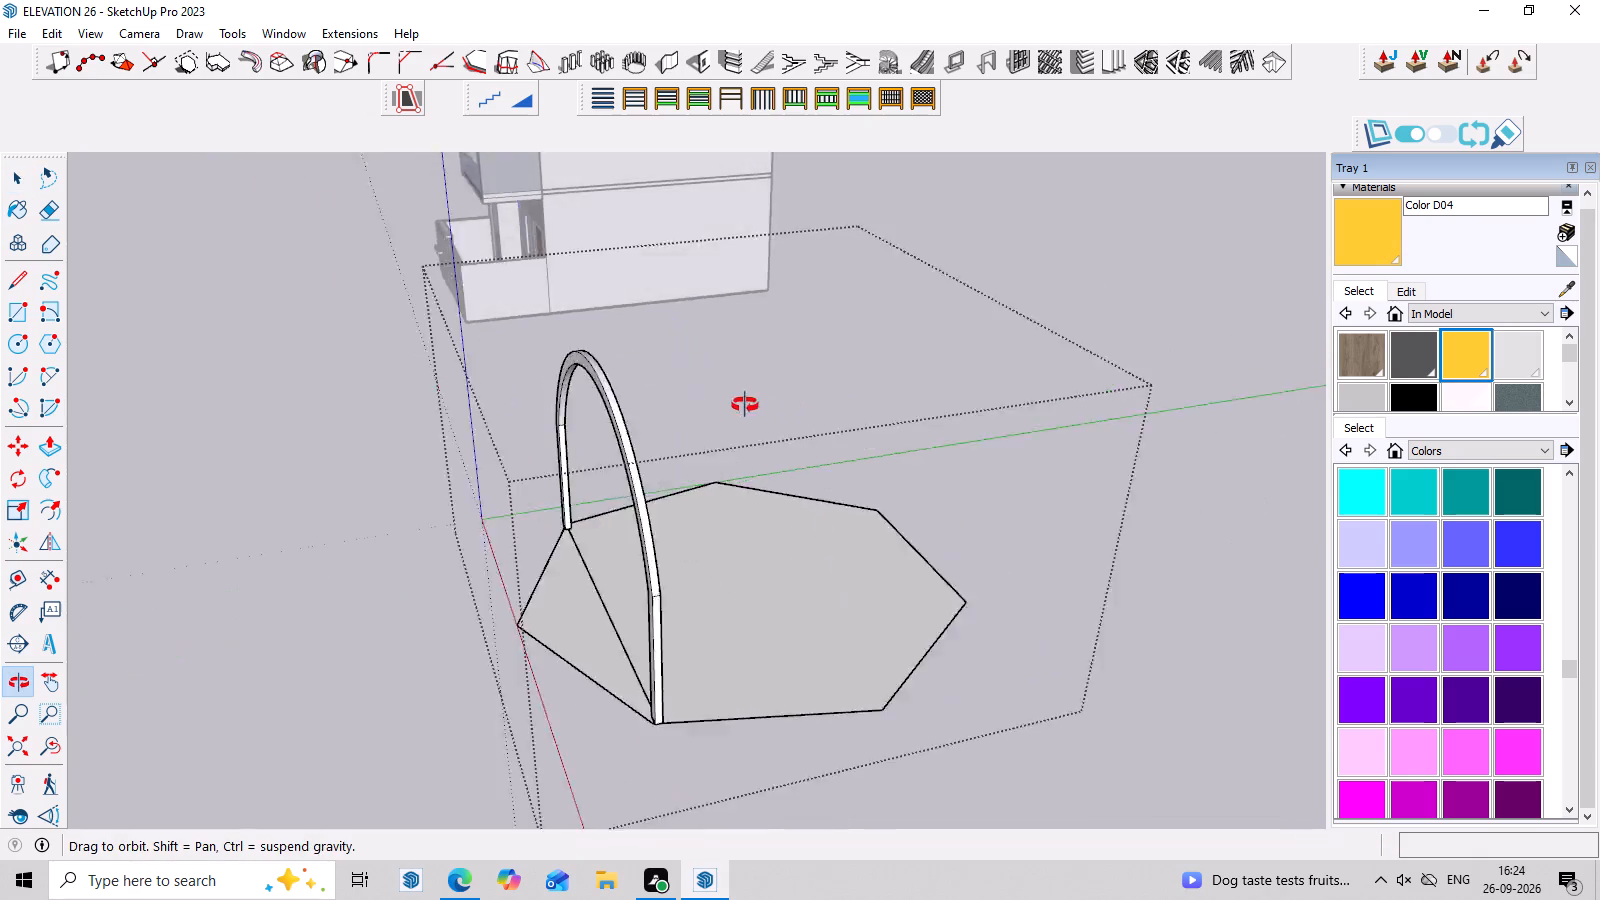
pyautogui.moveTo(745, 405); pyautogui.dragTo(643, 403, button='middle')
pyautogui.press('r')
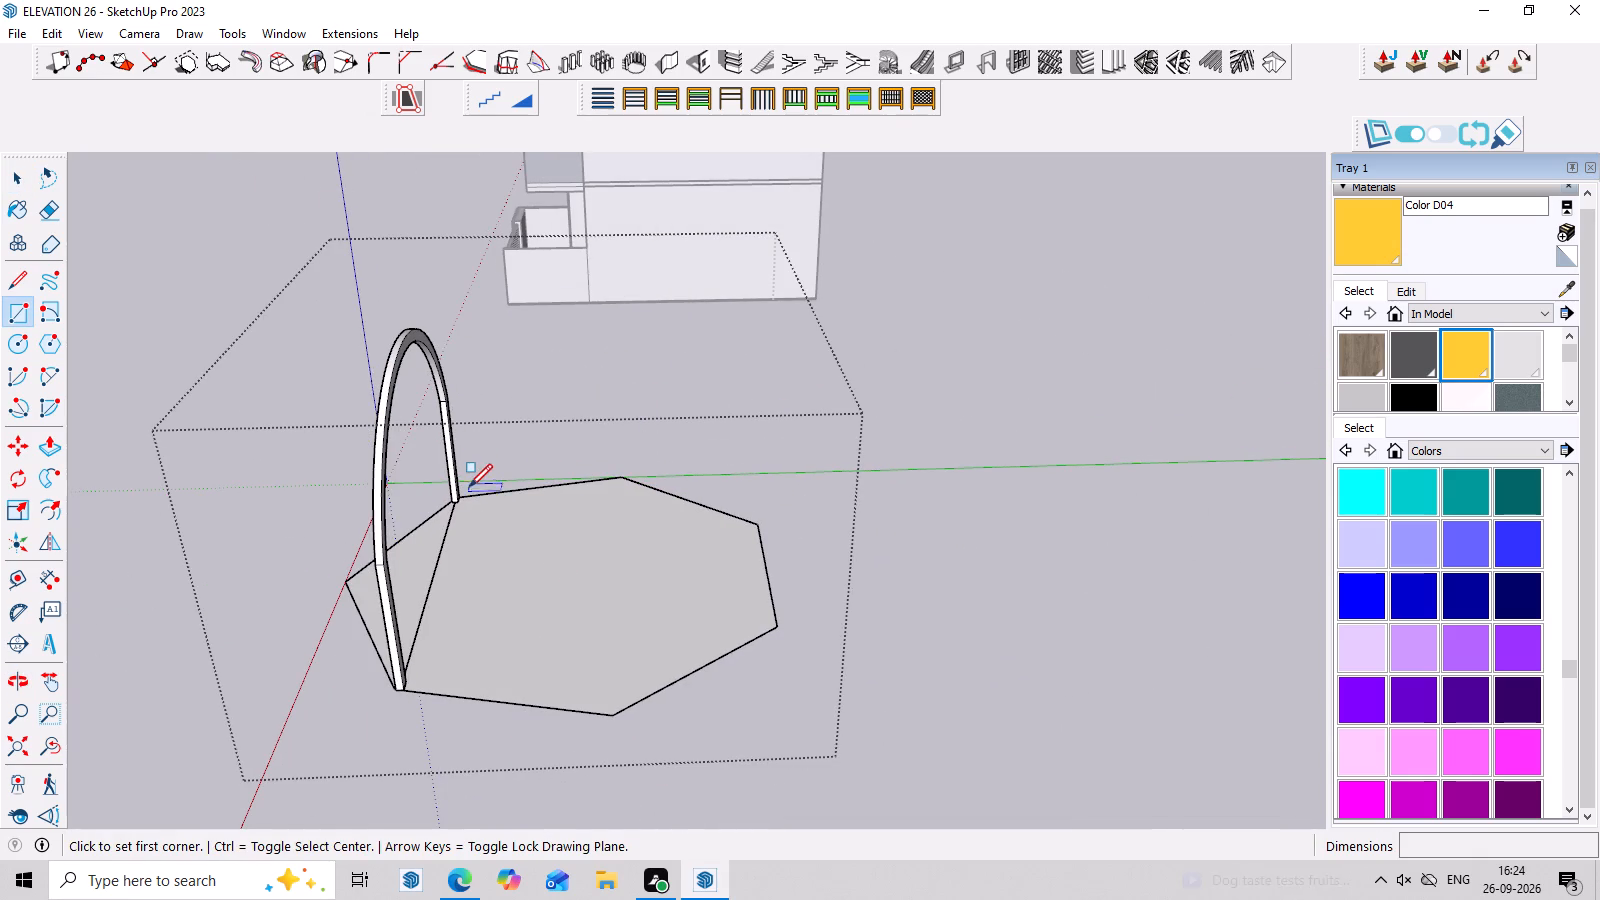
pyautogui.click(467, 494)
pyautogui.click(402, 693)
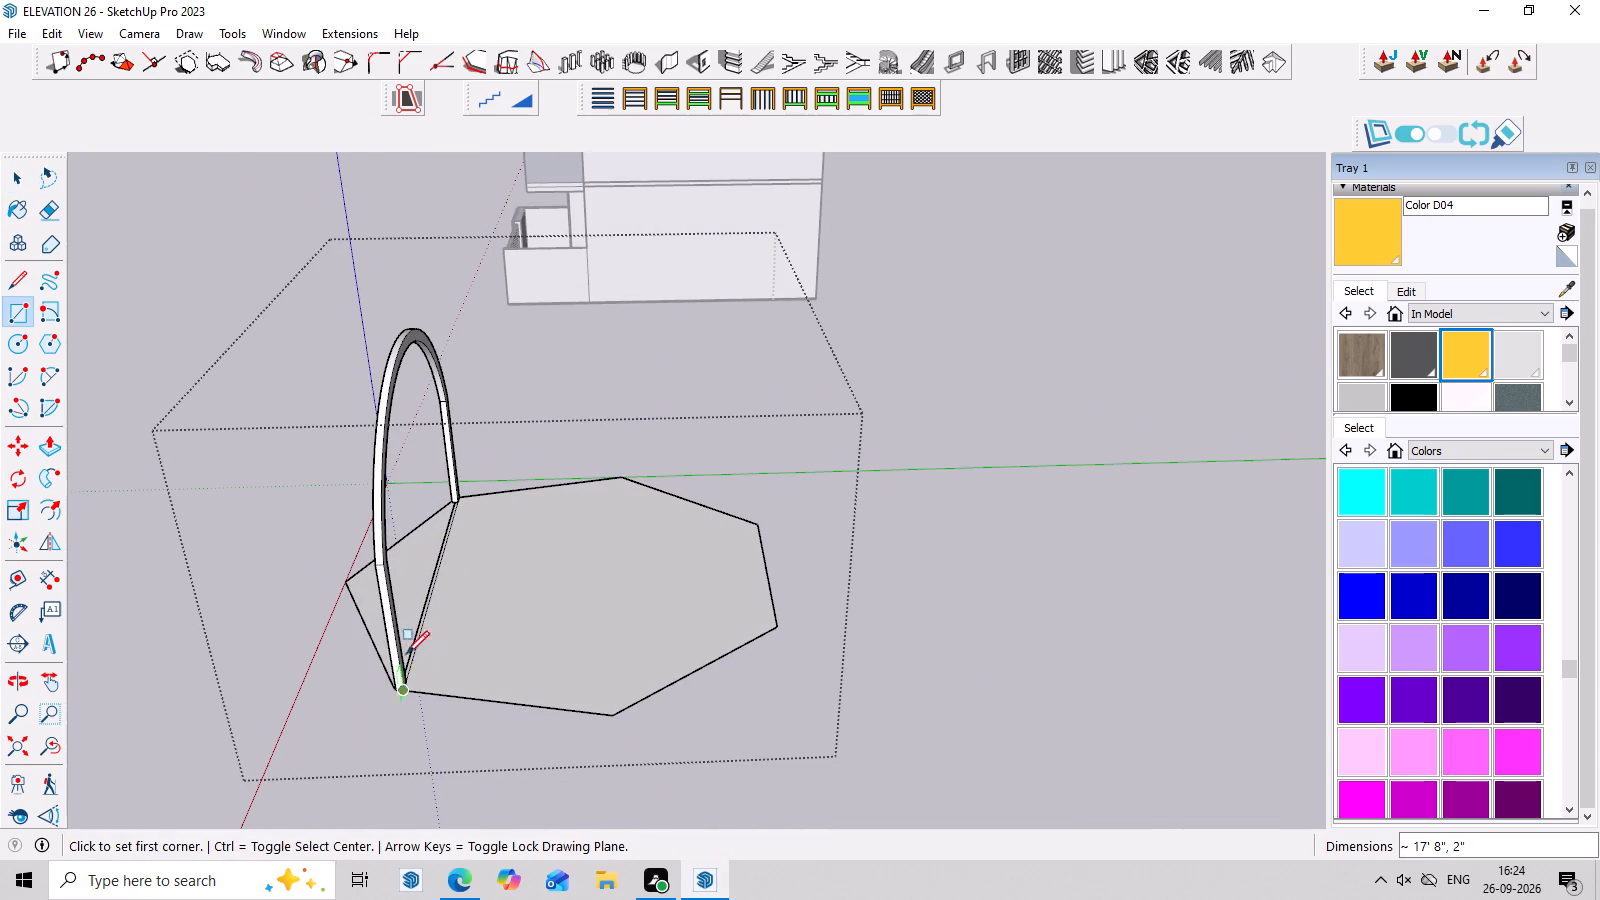
# Draw an upright rectangle about 16' 6" by 13' along the base line between the arch's feet.
pyautogui.moveTo(526, 503); pyautogui.dragTo(874, 527, button='middle')
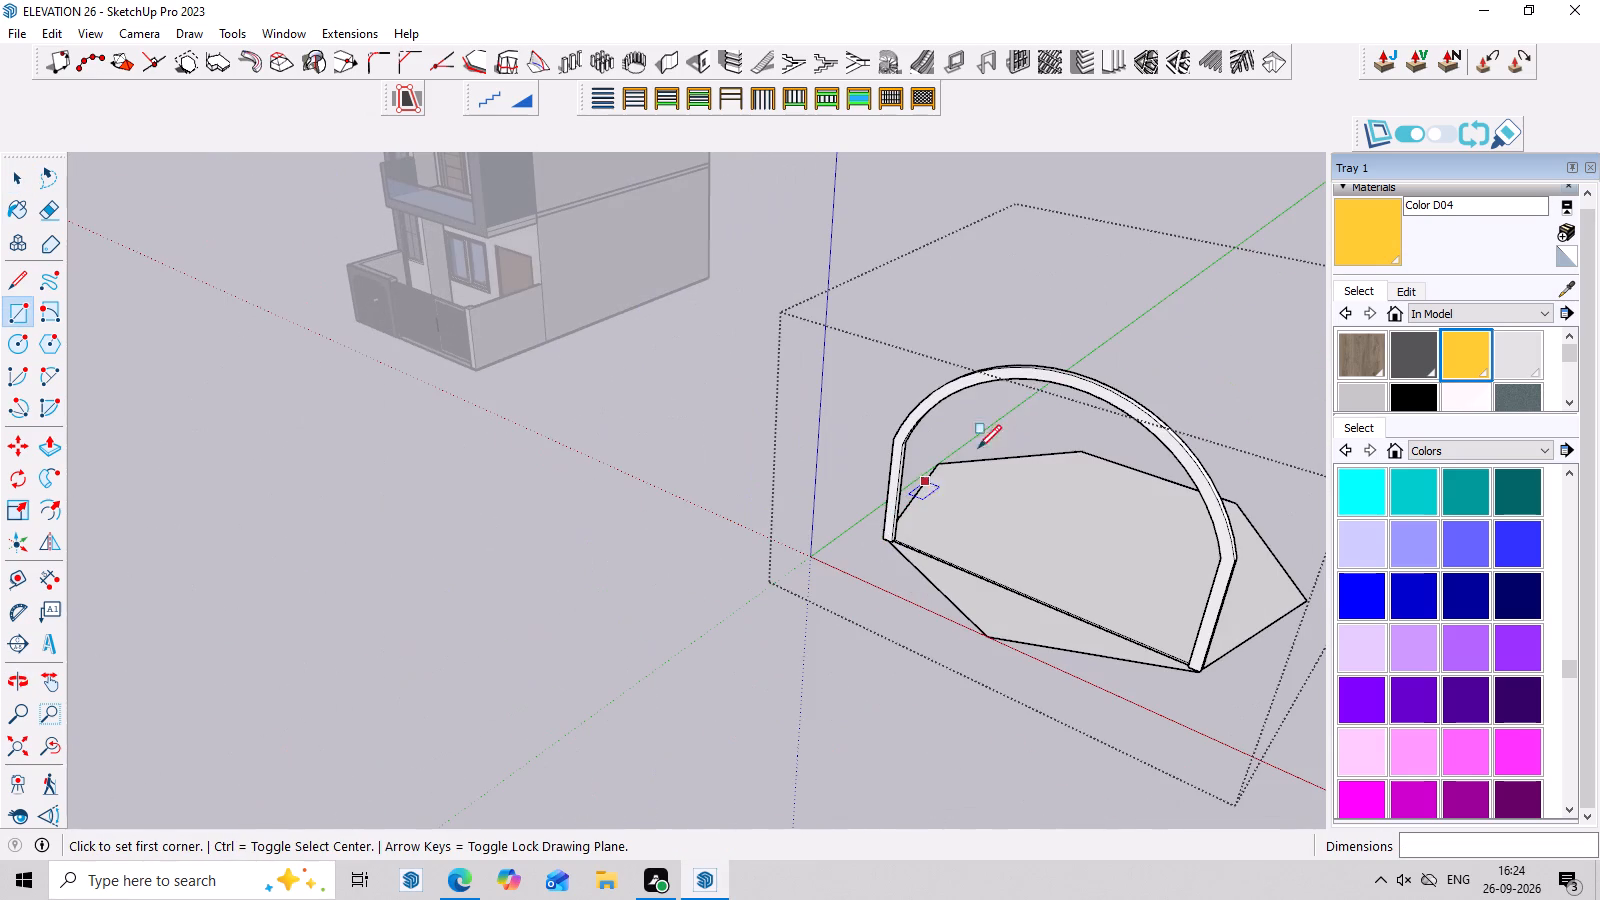
pyautogui.press('Up')
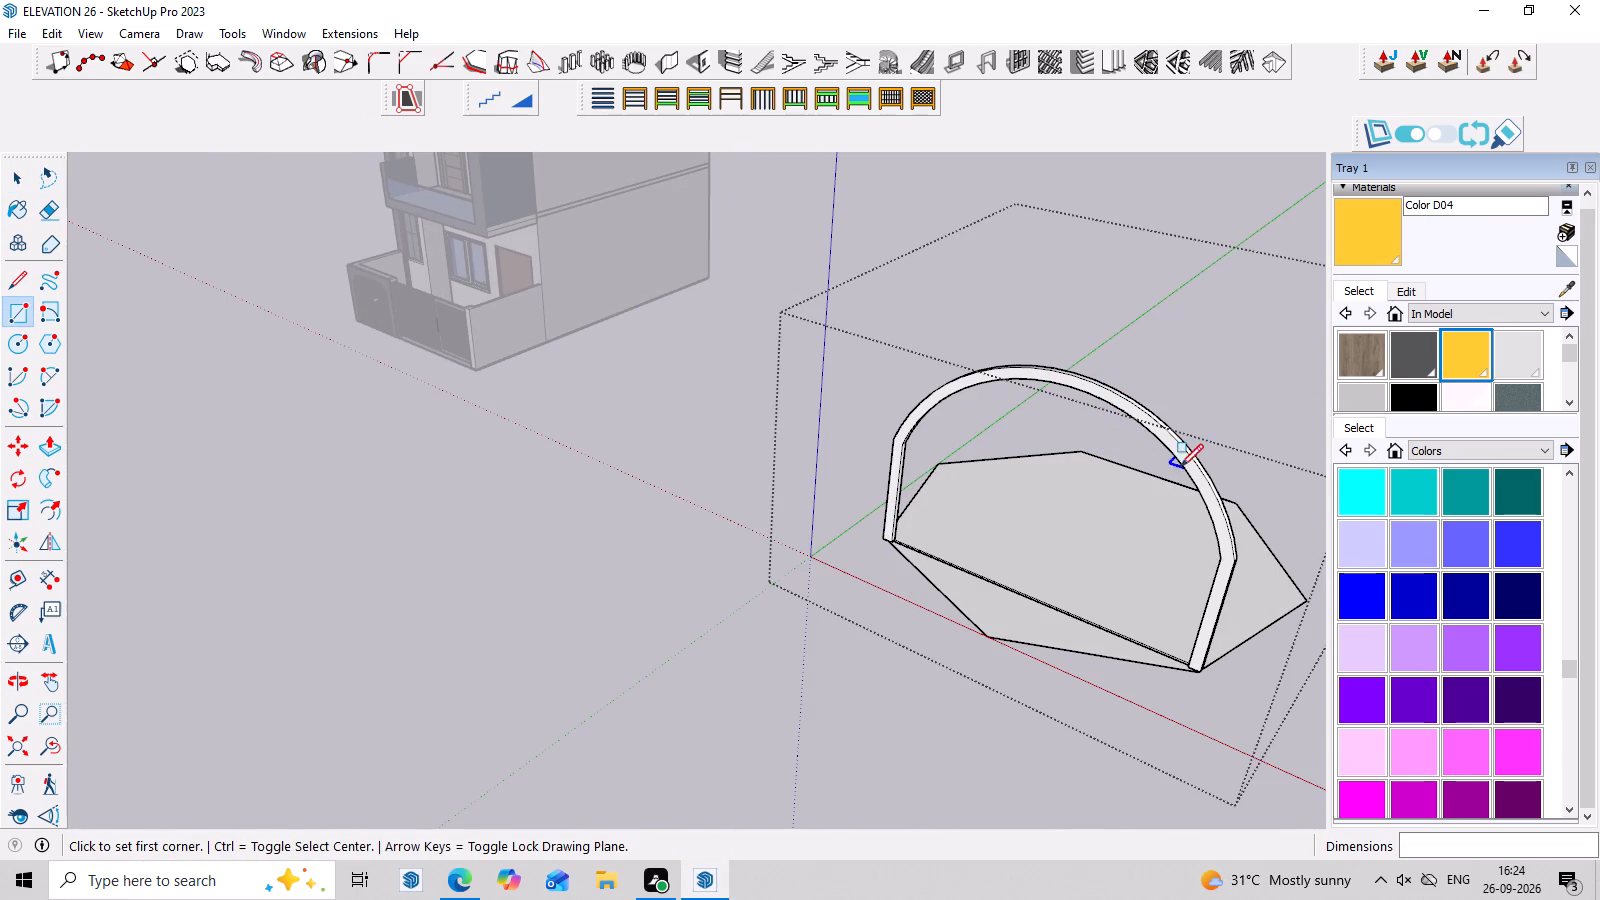
pyautogui.click(887, 542)
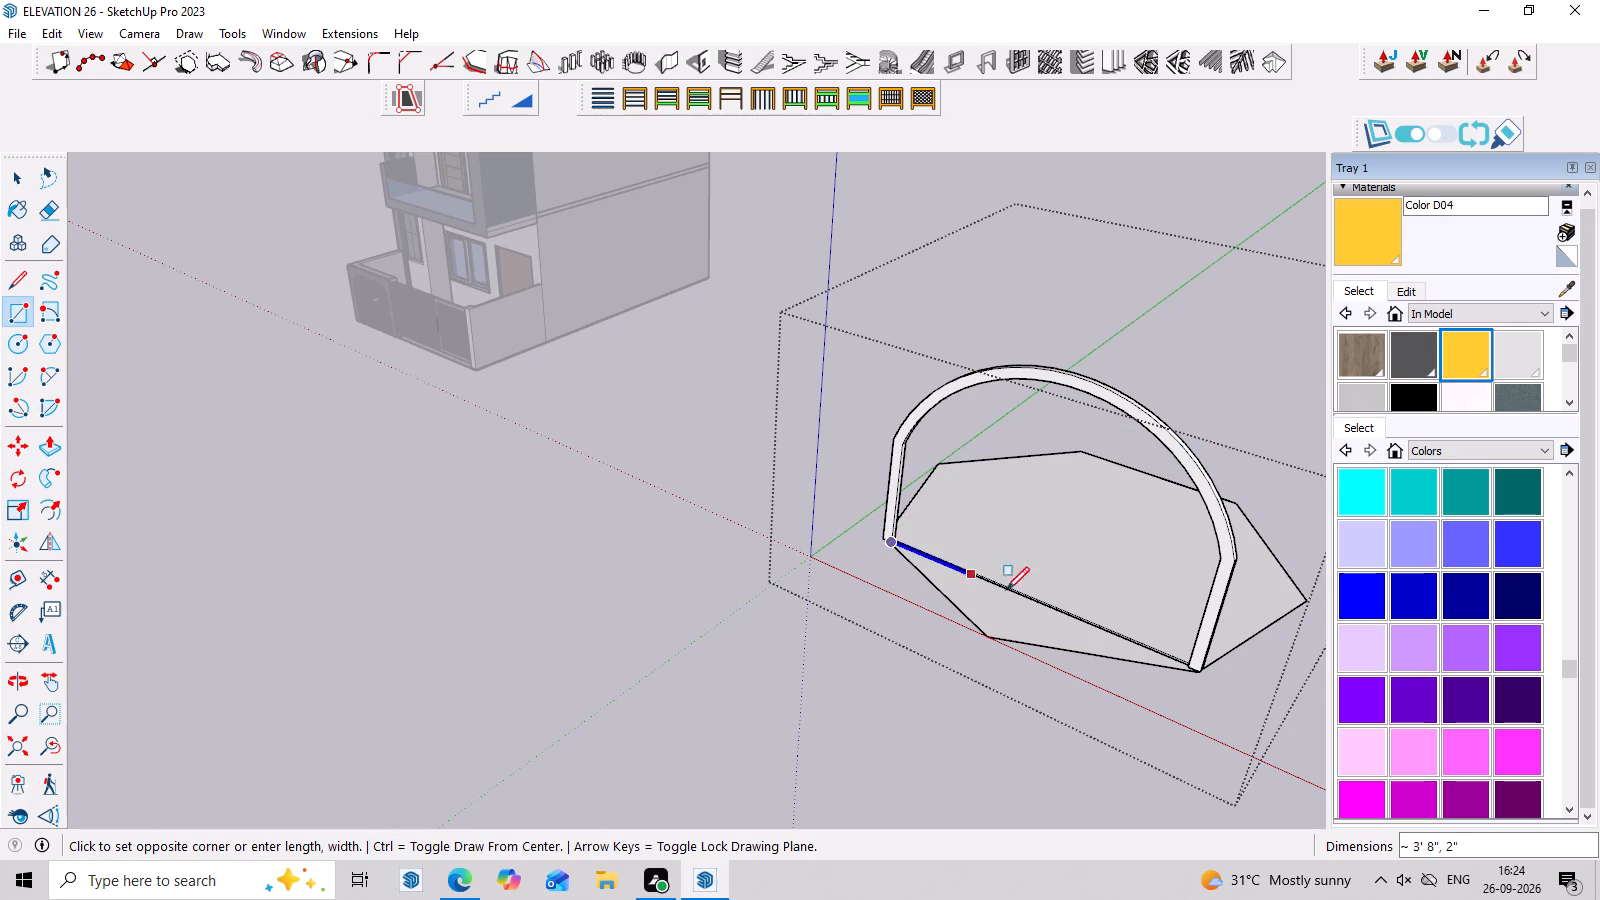
pyautogui.click(1198, 677)
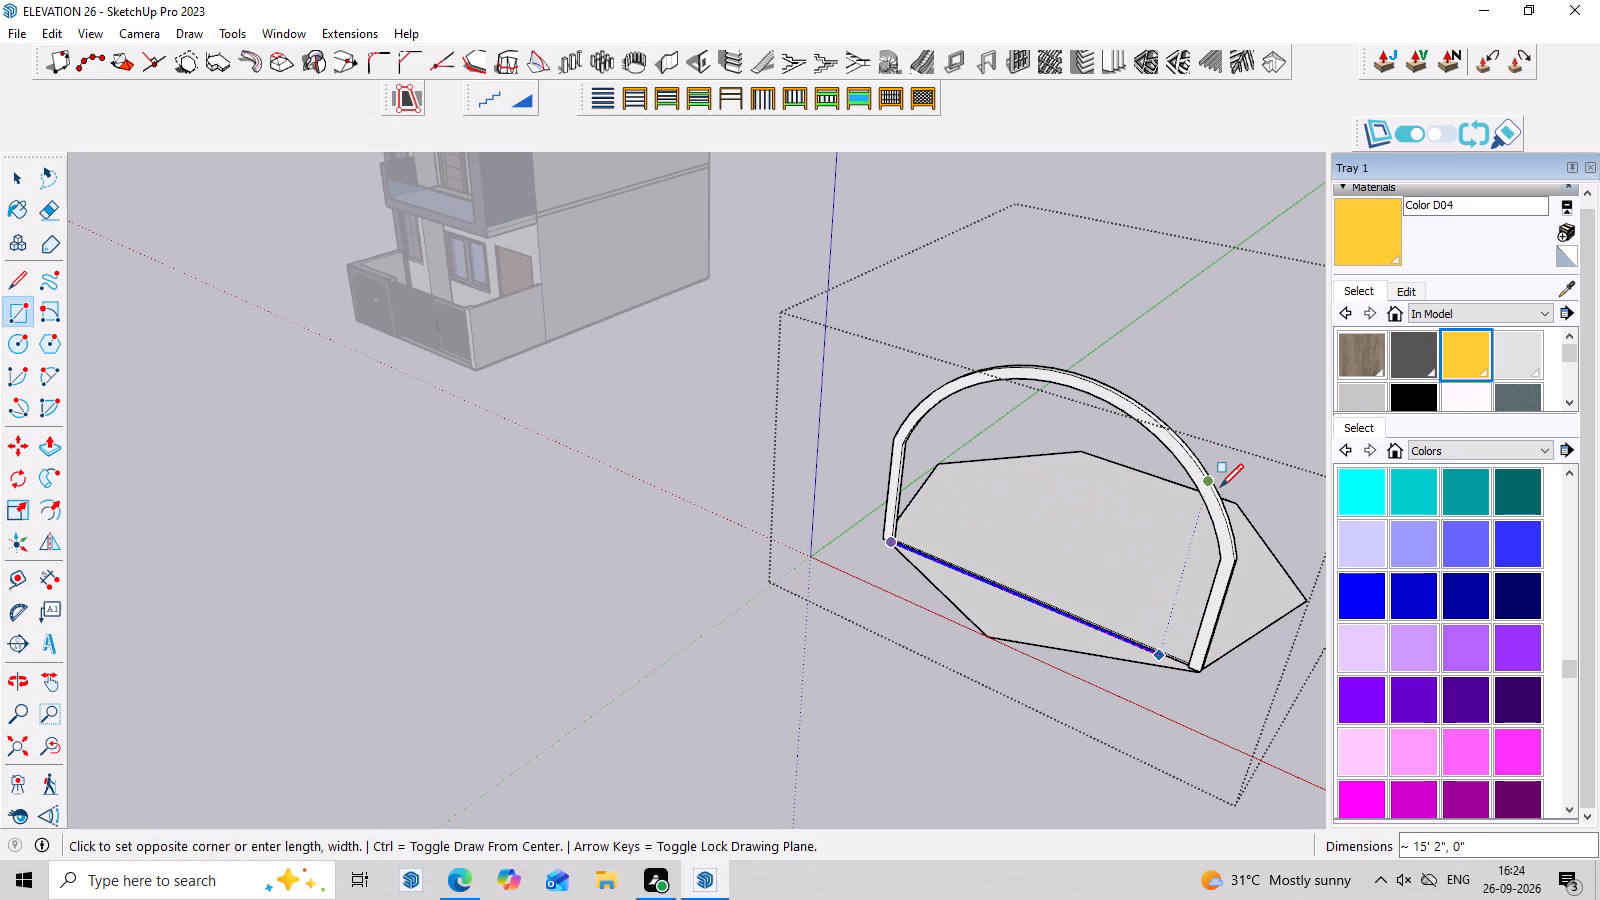
pyautogui.press('Left')
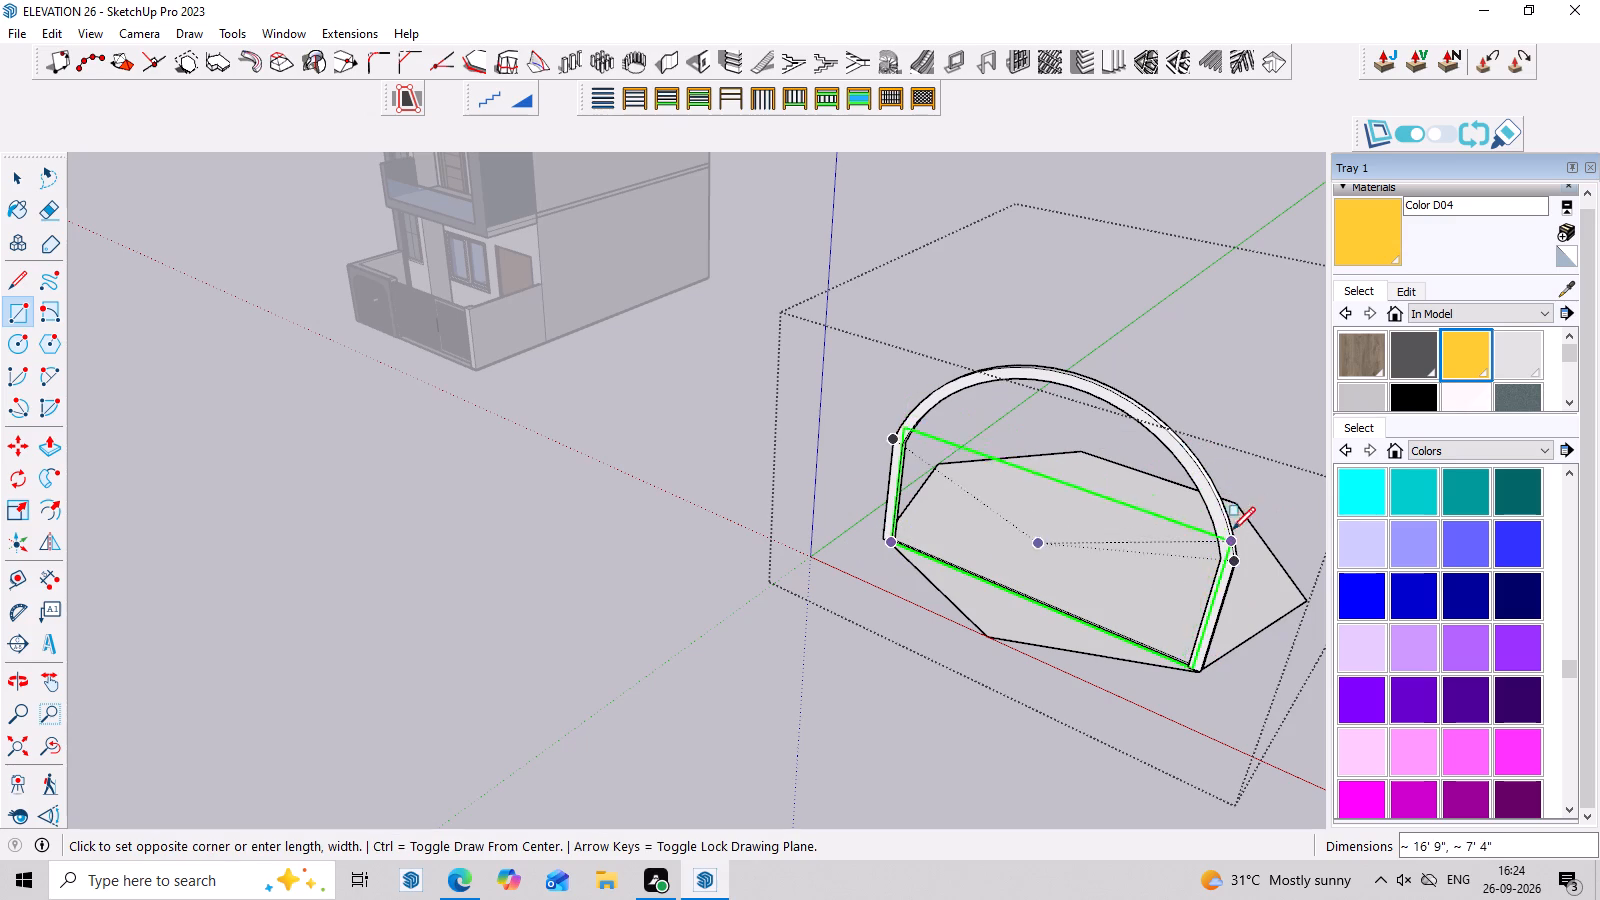
pyautogui.click(1271, 429)
pyautogui.press('space')
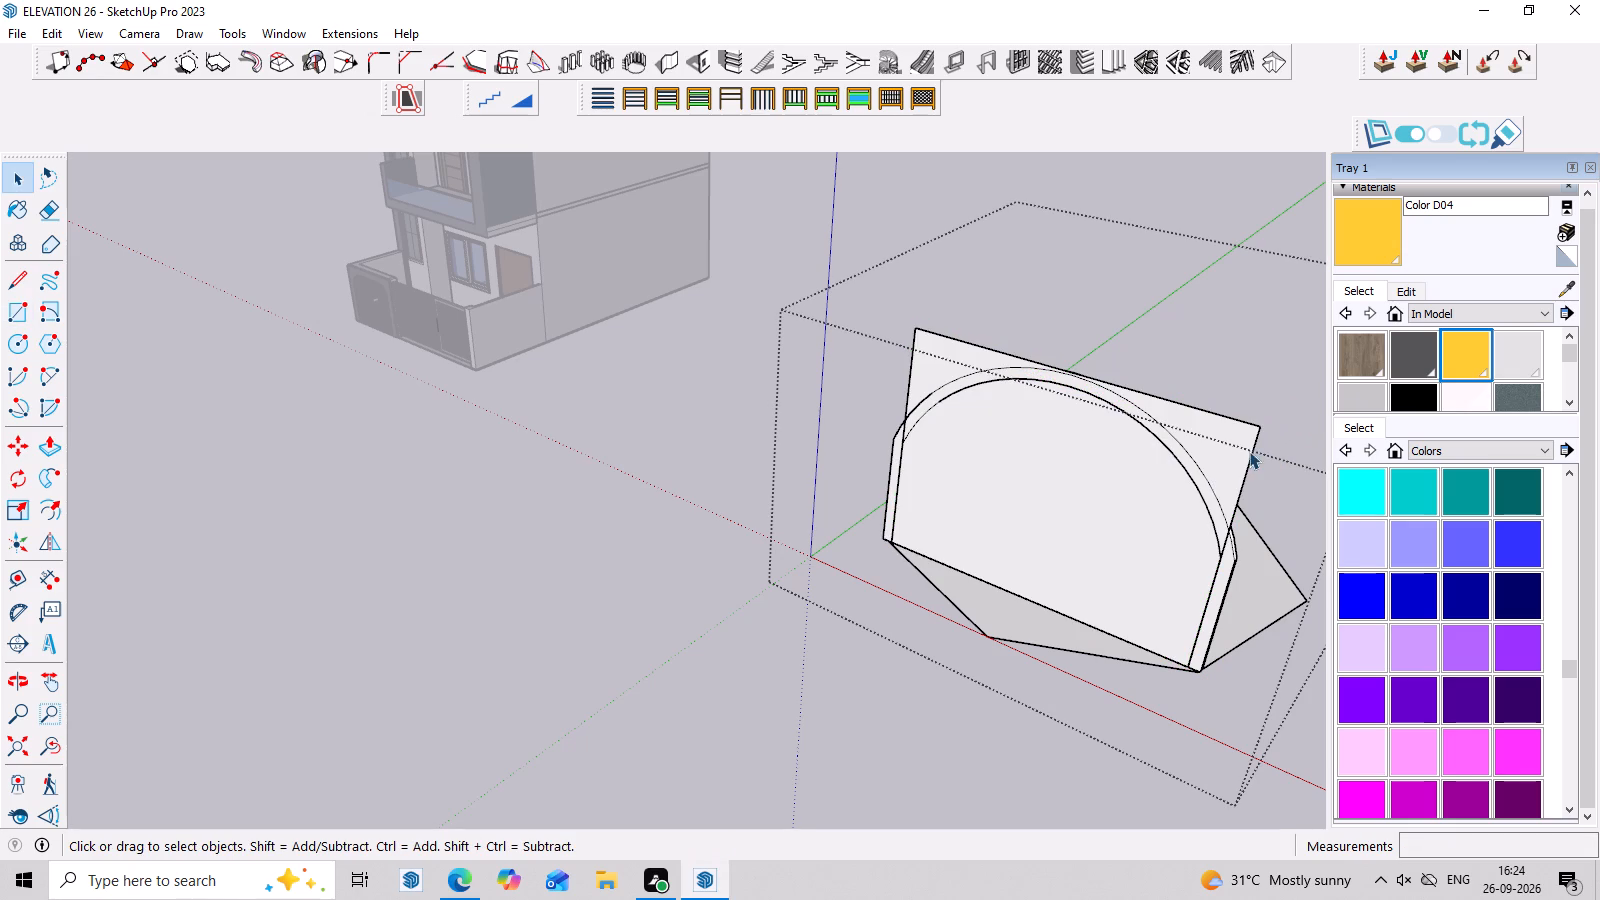
# Rotate the upright rectangle about one arch foot, aiming its bottom edge at the base corner next to the arch's other foot.
pyautogui.click(1203, 432)
pyautogui.doubleClick(1203, 432)
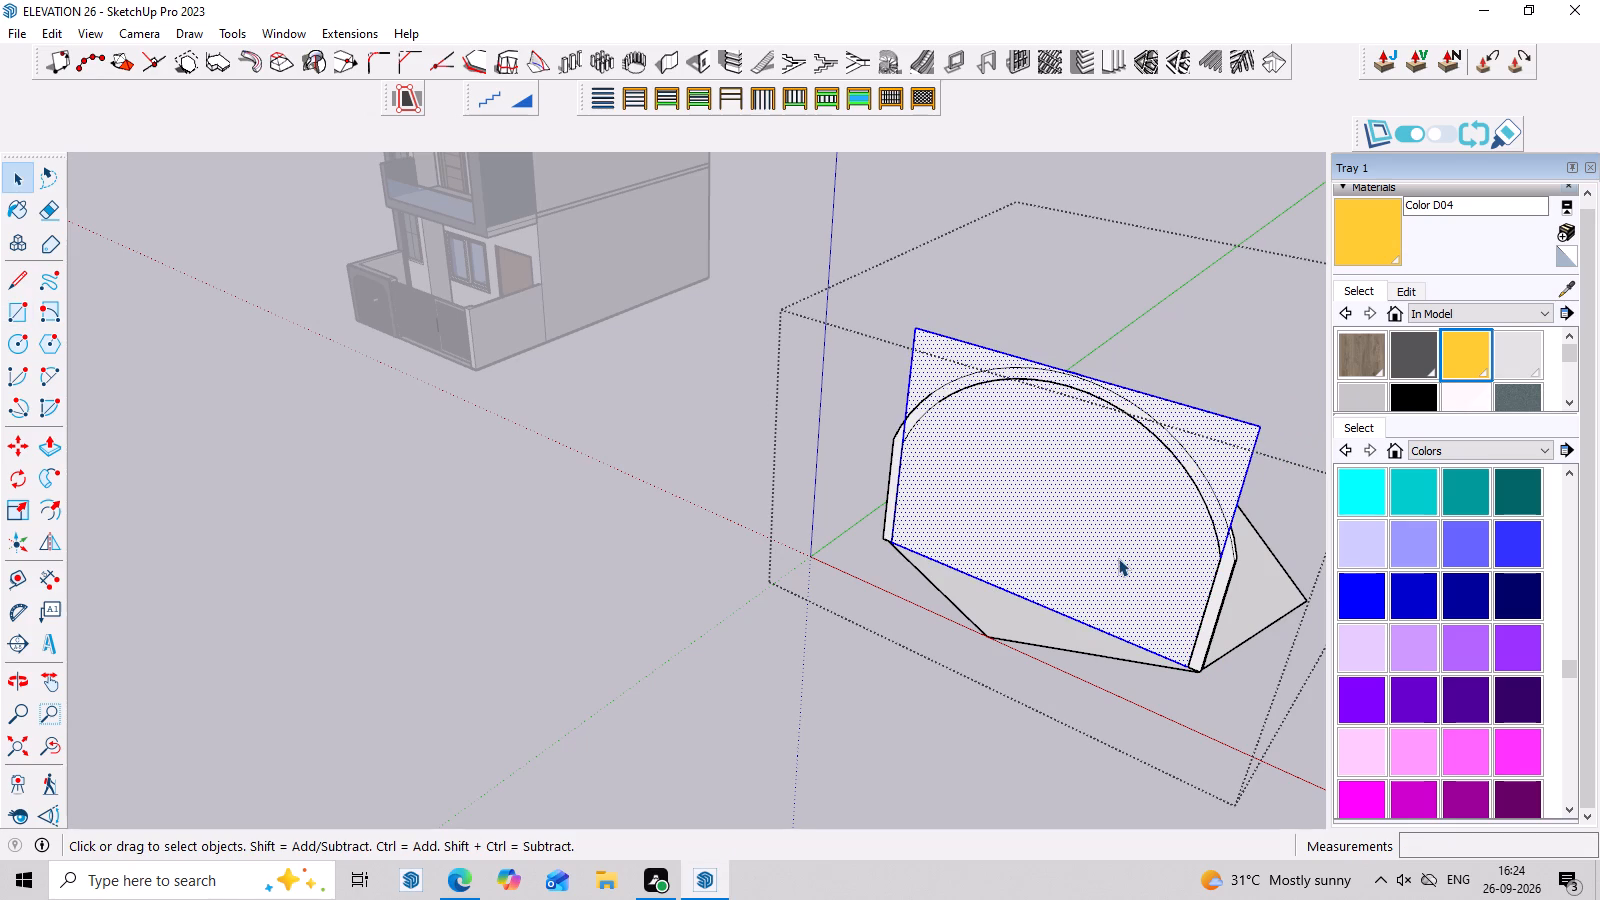
pyautogui.press('q')
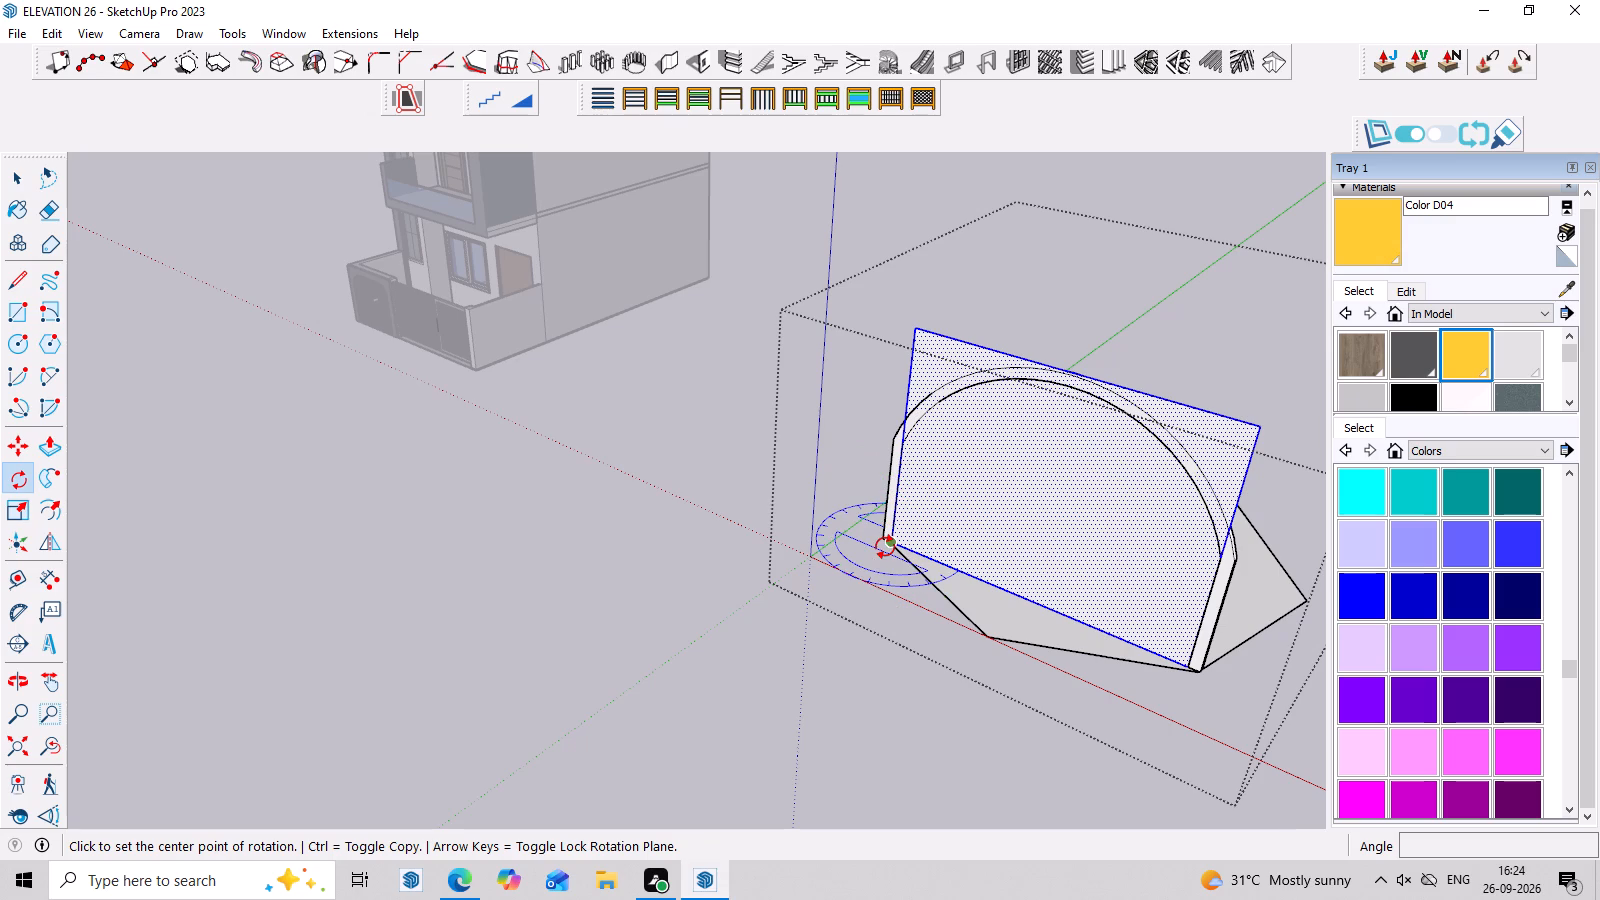
pyautogui.click(885, 543)
pyautogui.click(1187, 667)
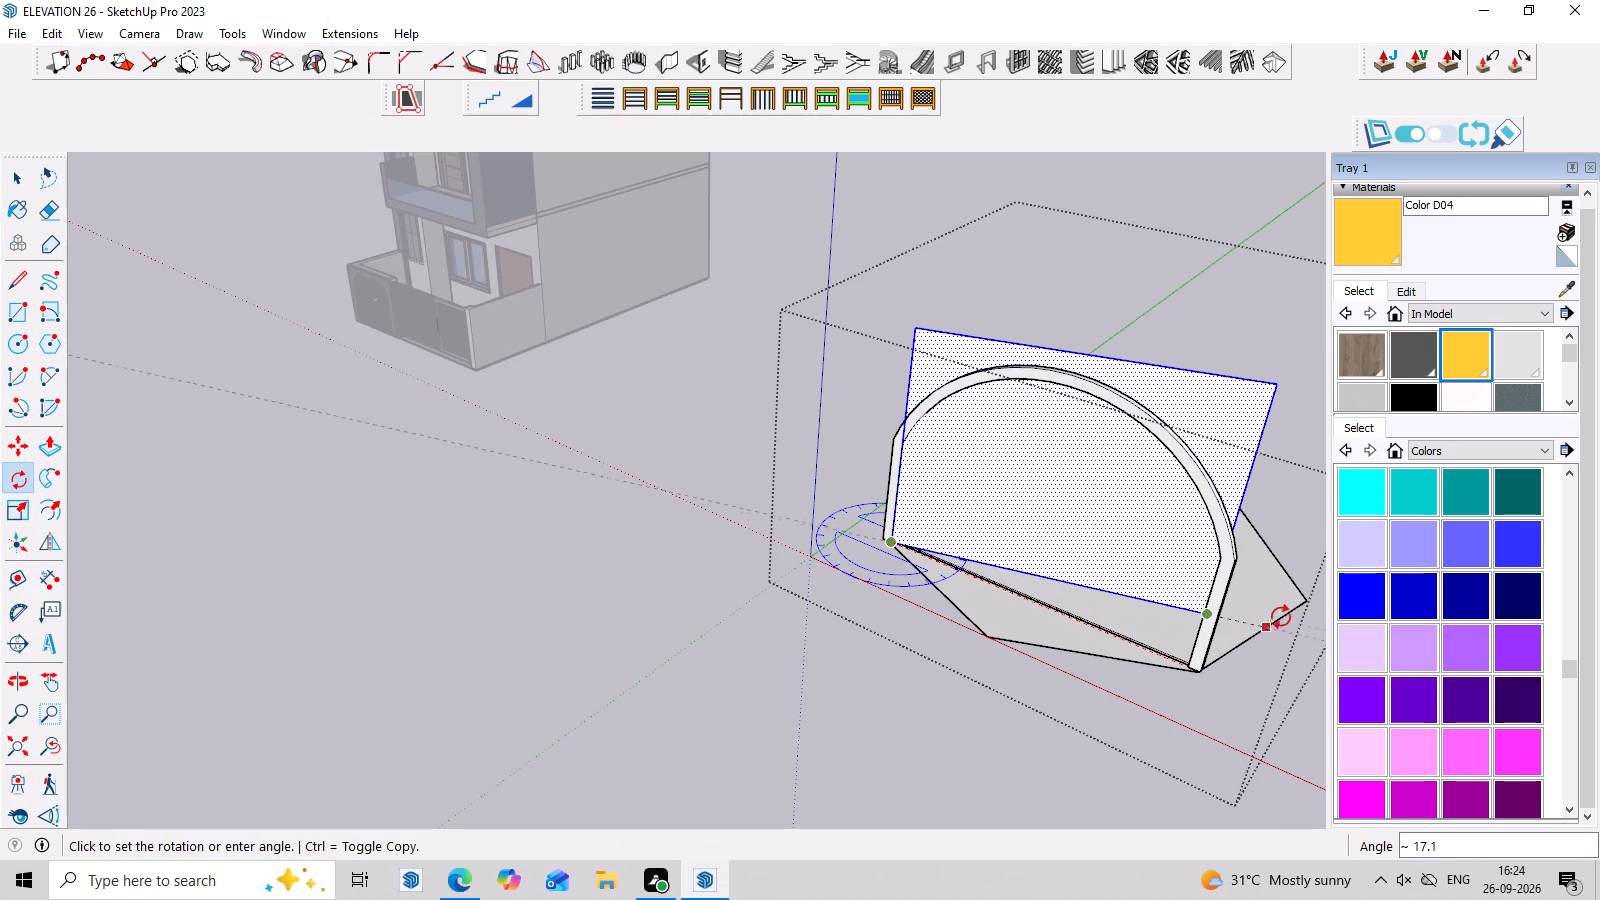
pyautogui.click(1305, 597)
pyautogui.moveTo(1268, 592); pyautogui.dragTo(909, 563, button='middle')
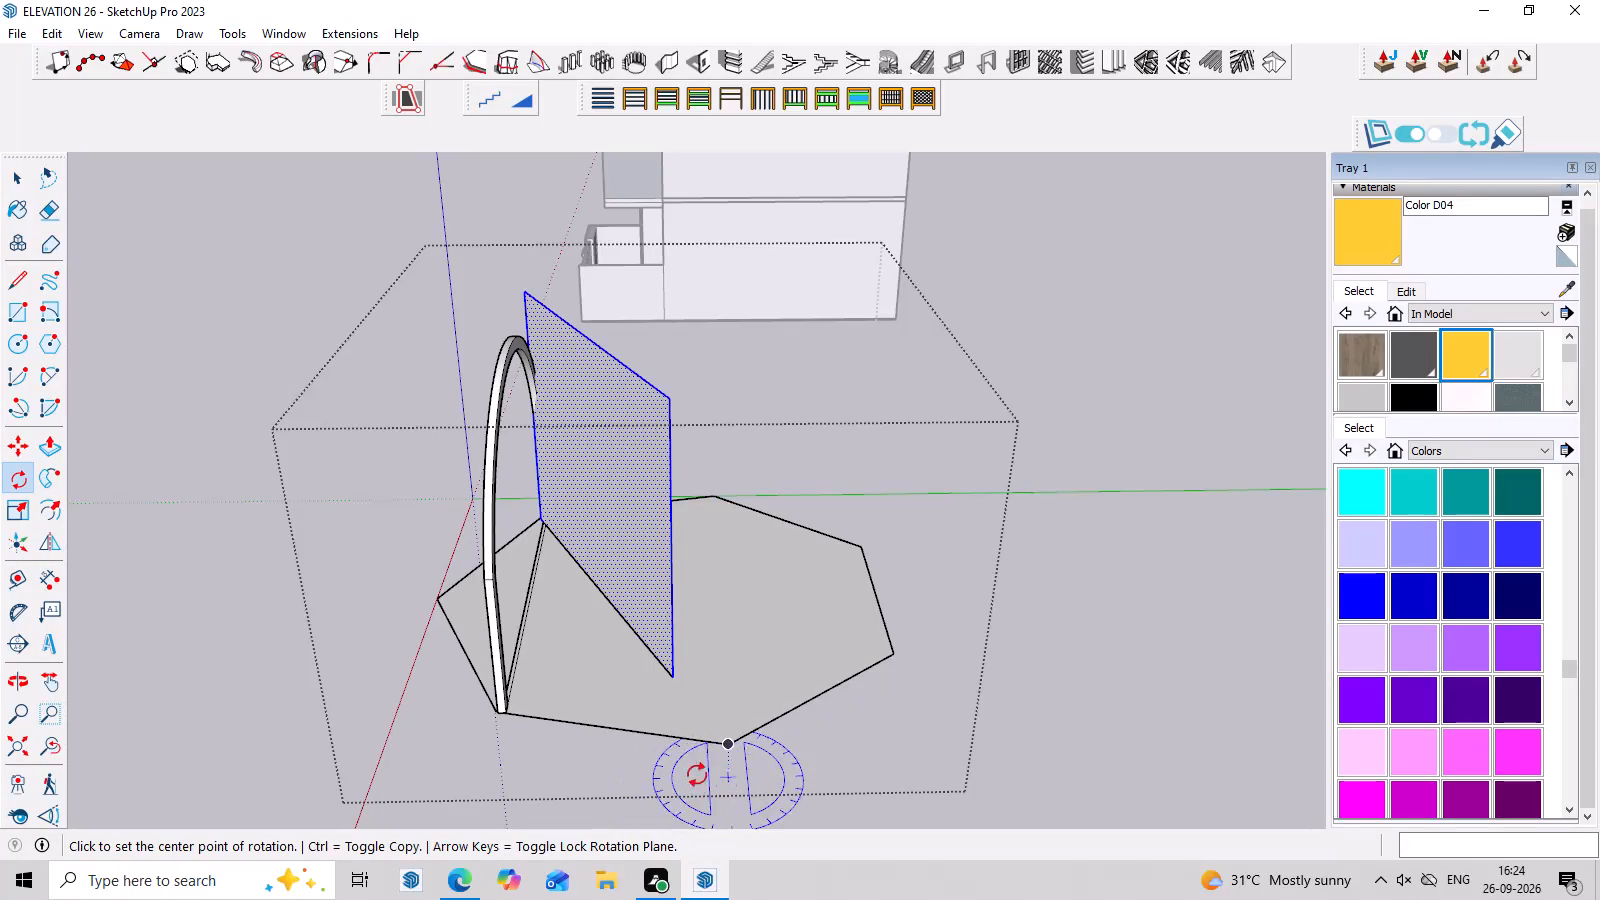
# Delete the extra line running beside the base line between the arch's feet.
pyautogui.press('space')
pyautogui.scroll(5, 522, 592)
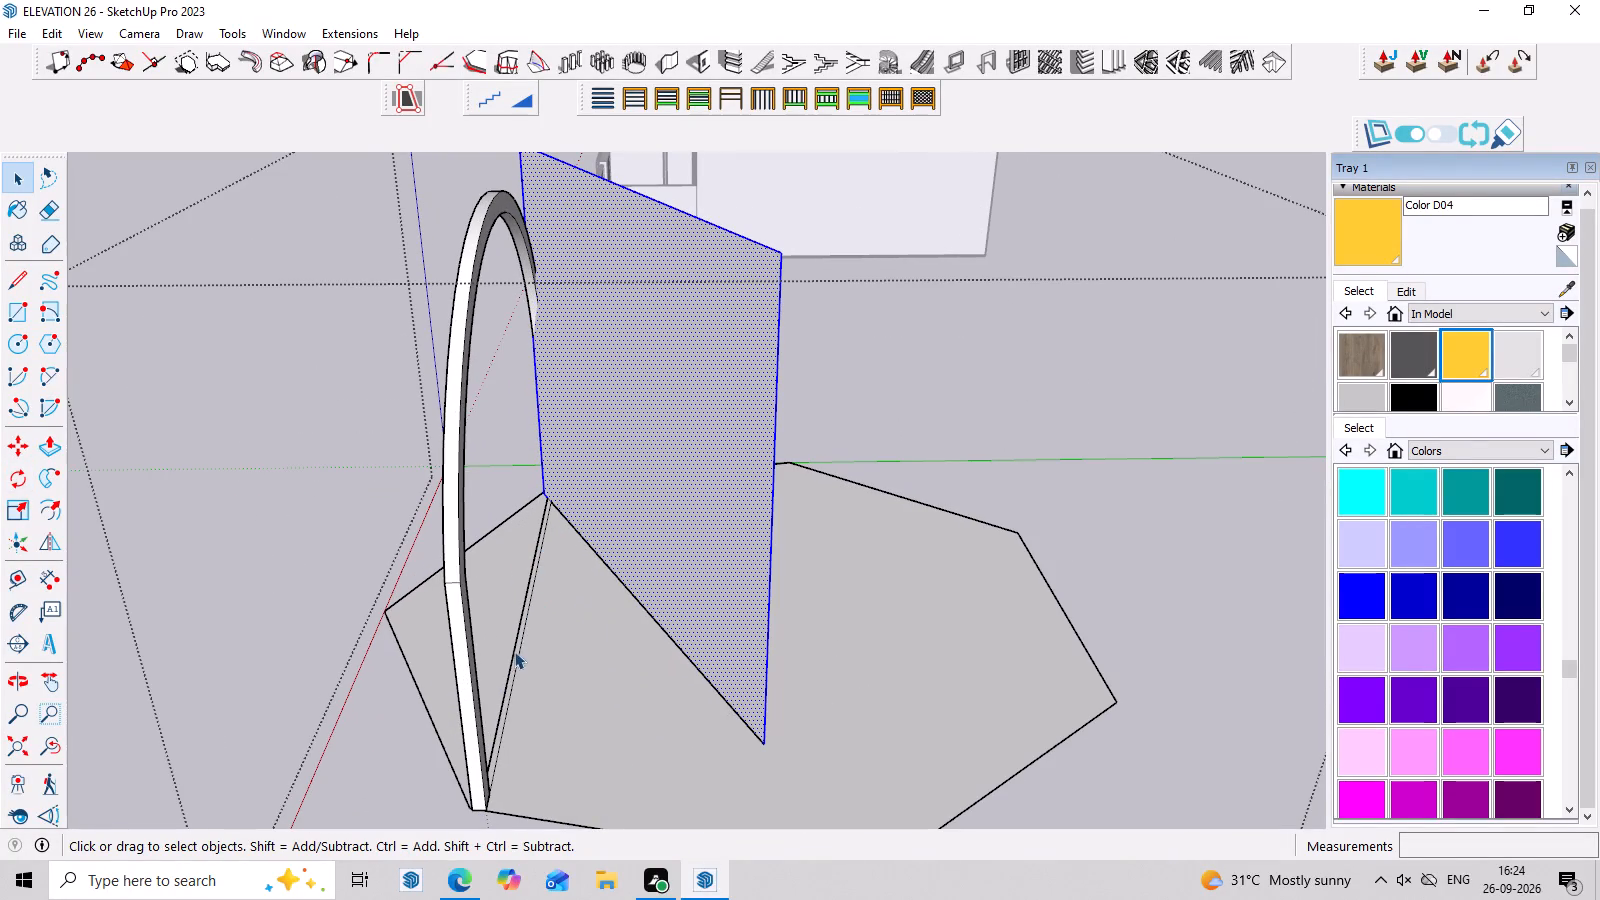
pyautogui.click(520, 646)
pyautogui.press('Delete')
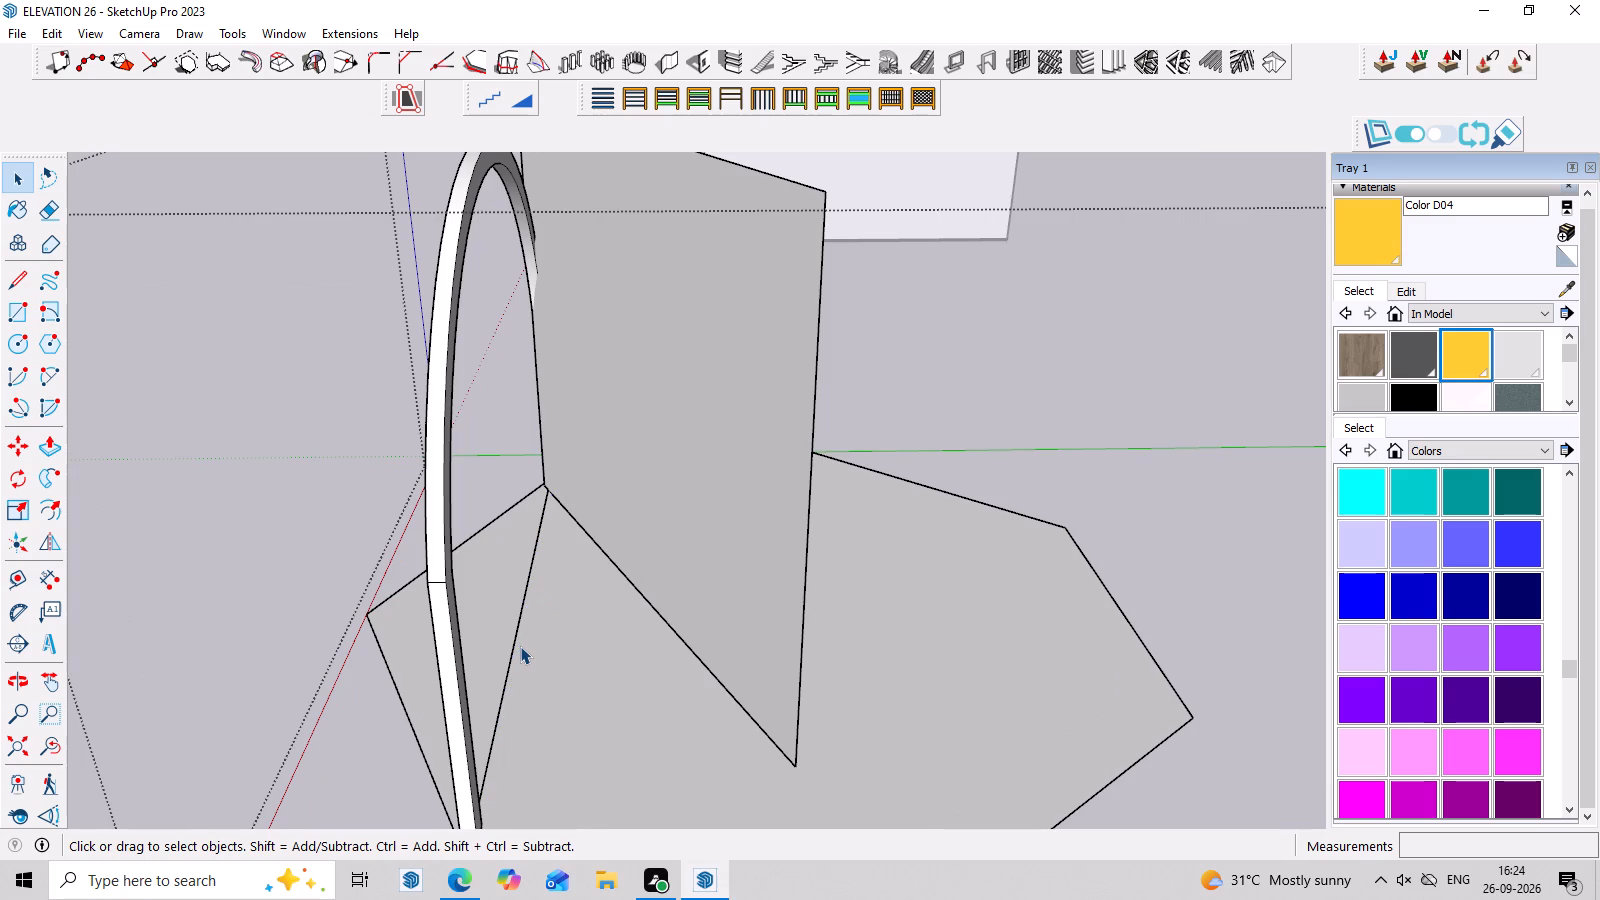
# Group the rotated upright rectangle and open the group with its face and edges selected.
pyautogui.scroll(-5, 531, 644)
pyautogui.moveTo(632, 618); pyautogui.dragTo(705, 703, button='middle')
pyautogui.click(774, 637)
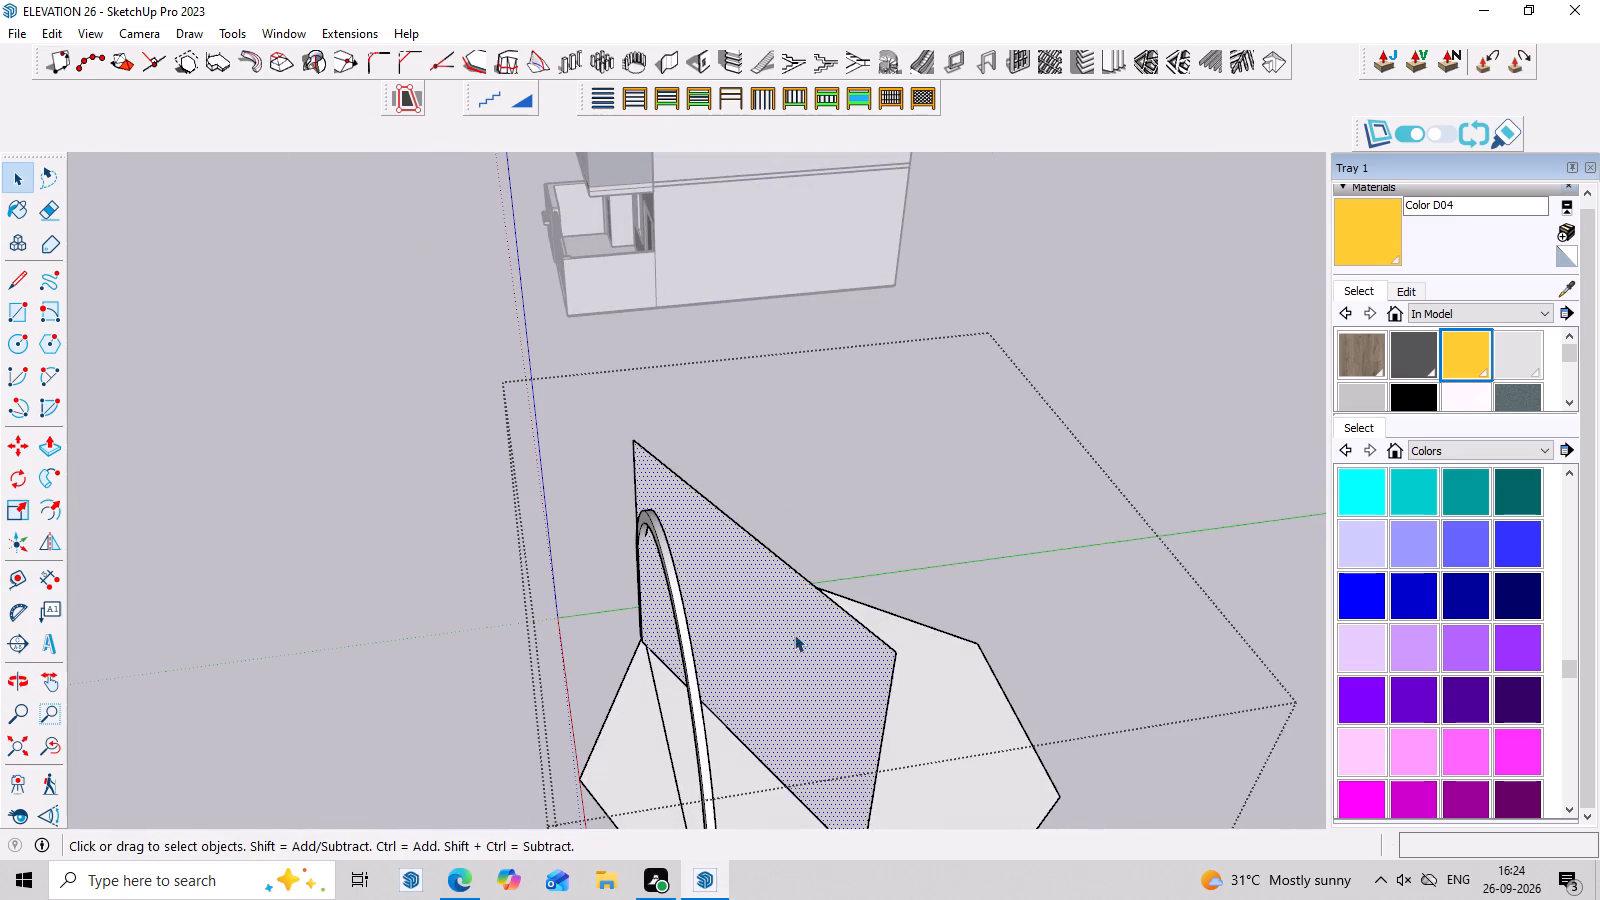
pyautogui.moveTo(797, 613); pyautogui.dragTo(776, 437, button='middle')
pyautogui.doubleClick(769, 425)
pyautogui.rightClick(769, 425)
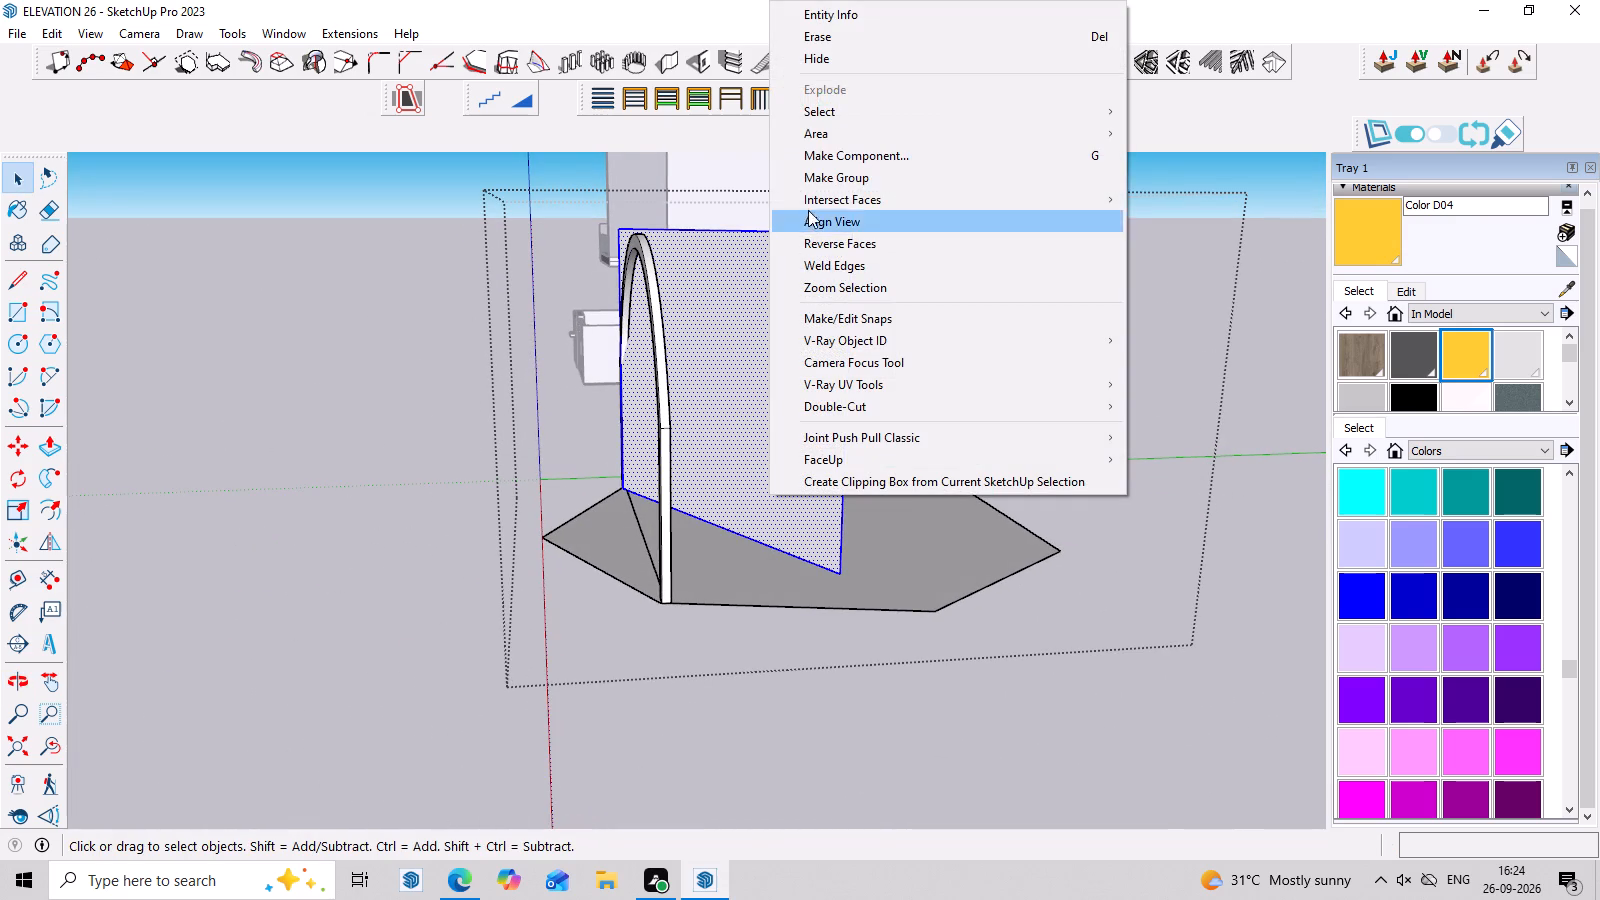
pyautogui.click(887, 176)
pyautogui.doubleClick(807, 368)
pyautogui.click(807, 368)
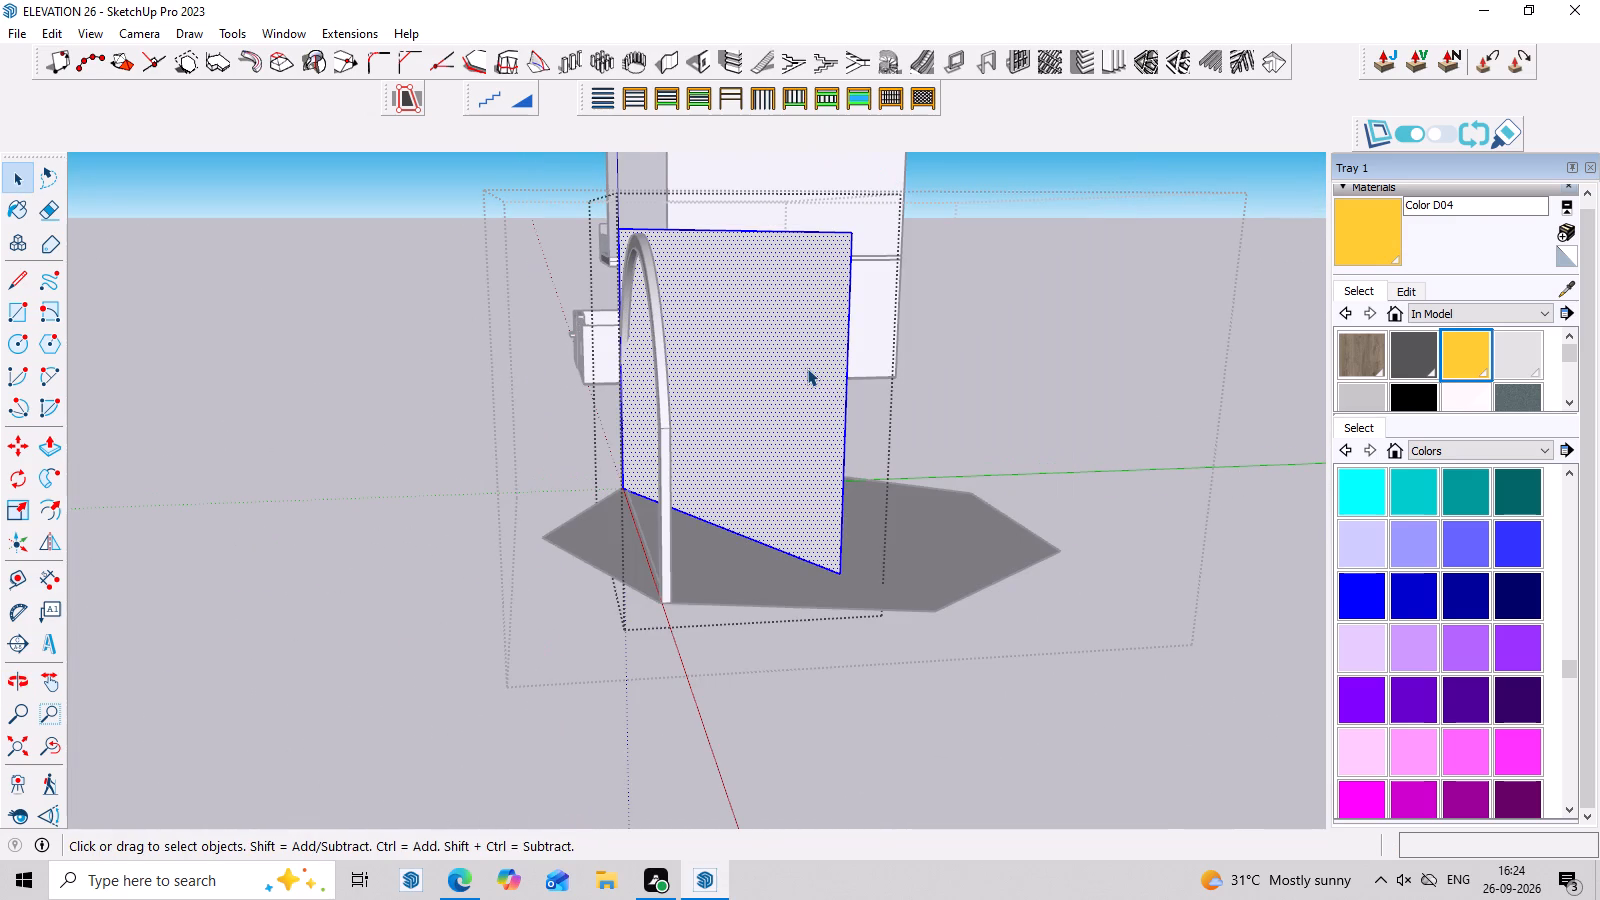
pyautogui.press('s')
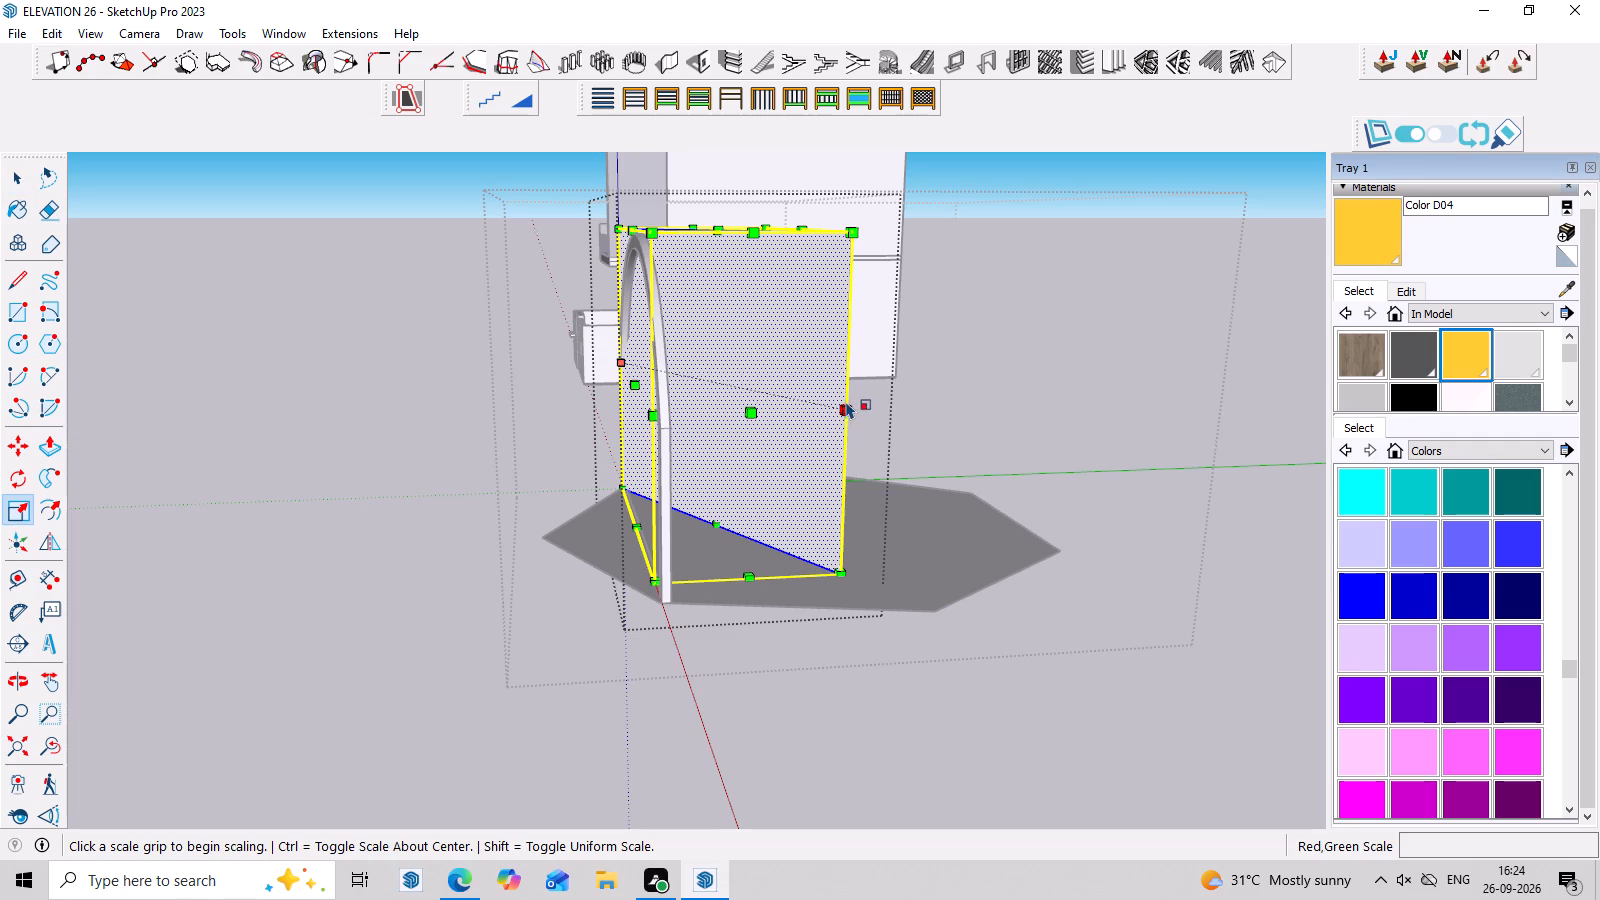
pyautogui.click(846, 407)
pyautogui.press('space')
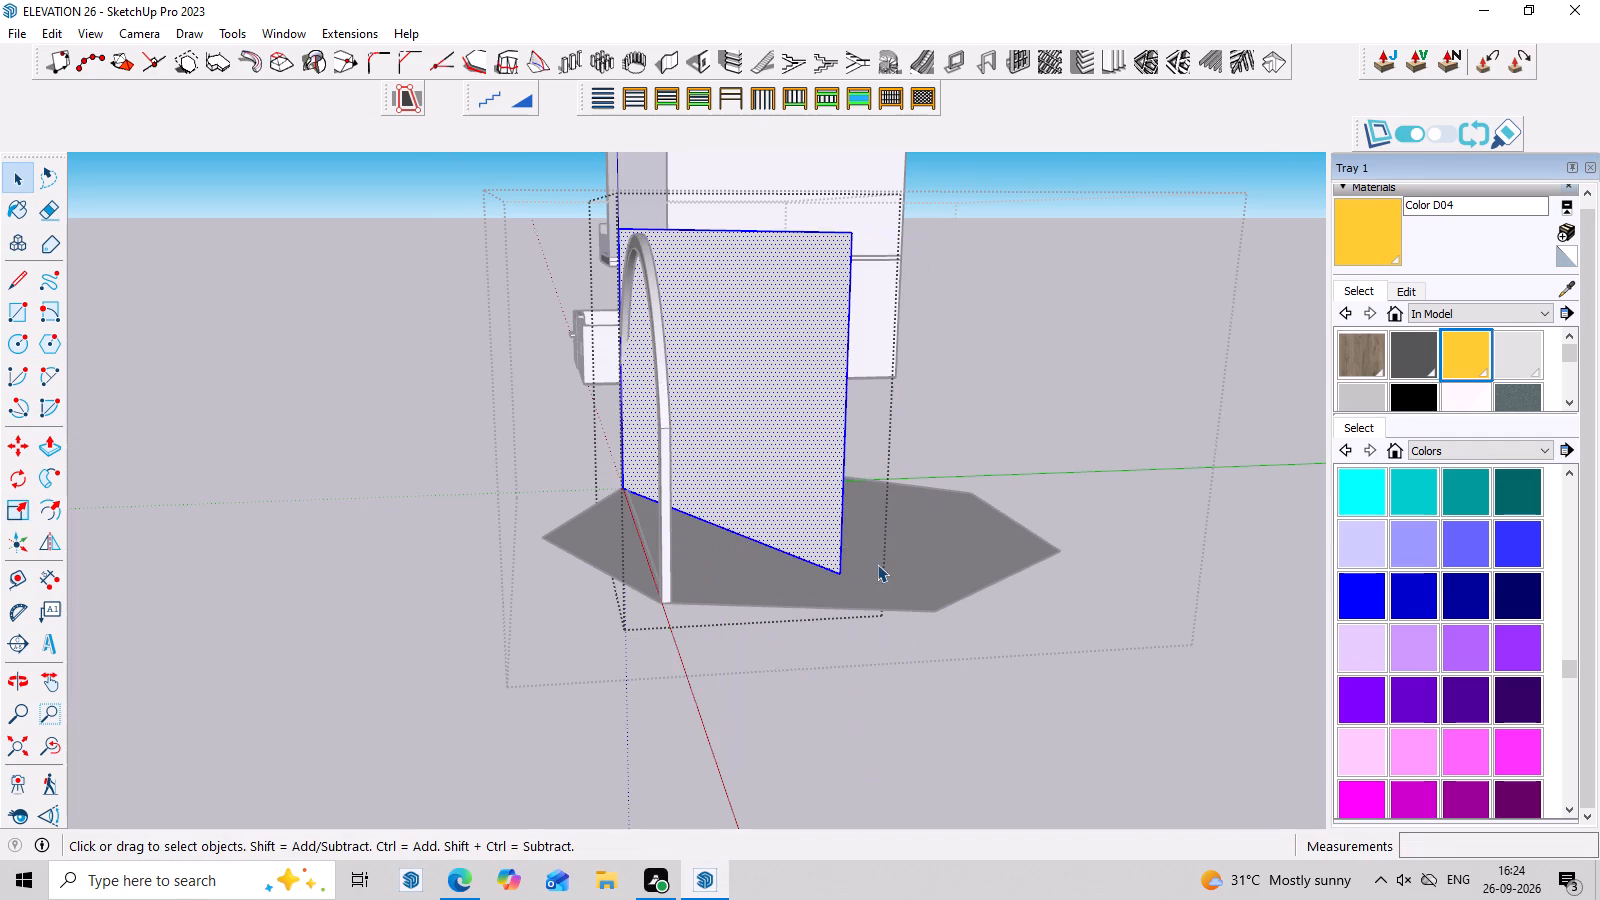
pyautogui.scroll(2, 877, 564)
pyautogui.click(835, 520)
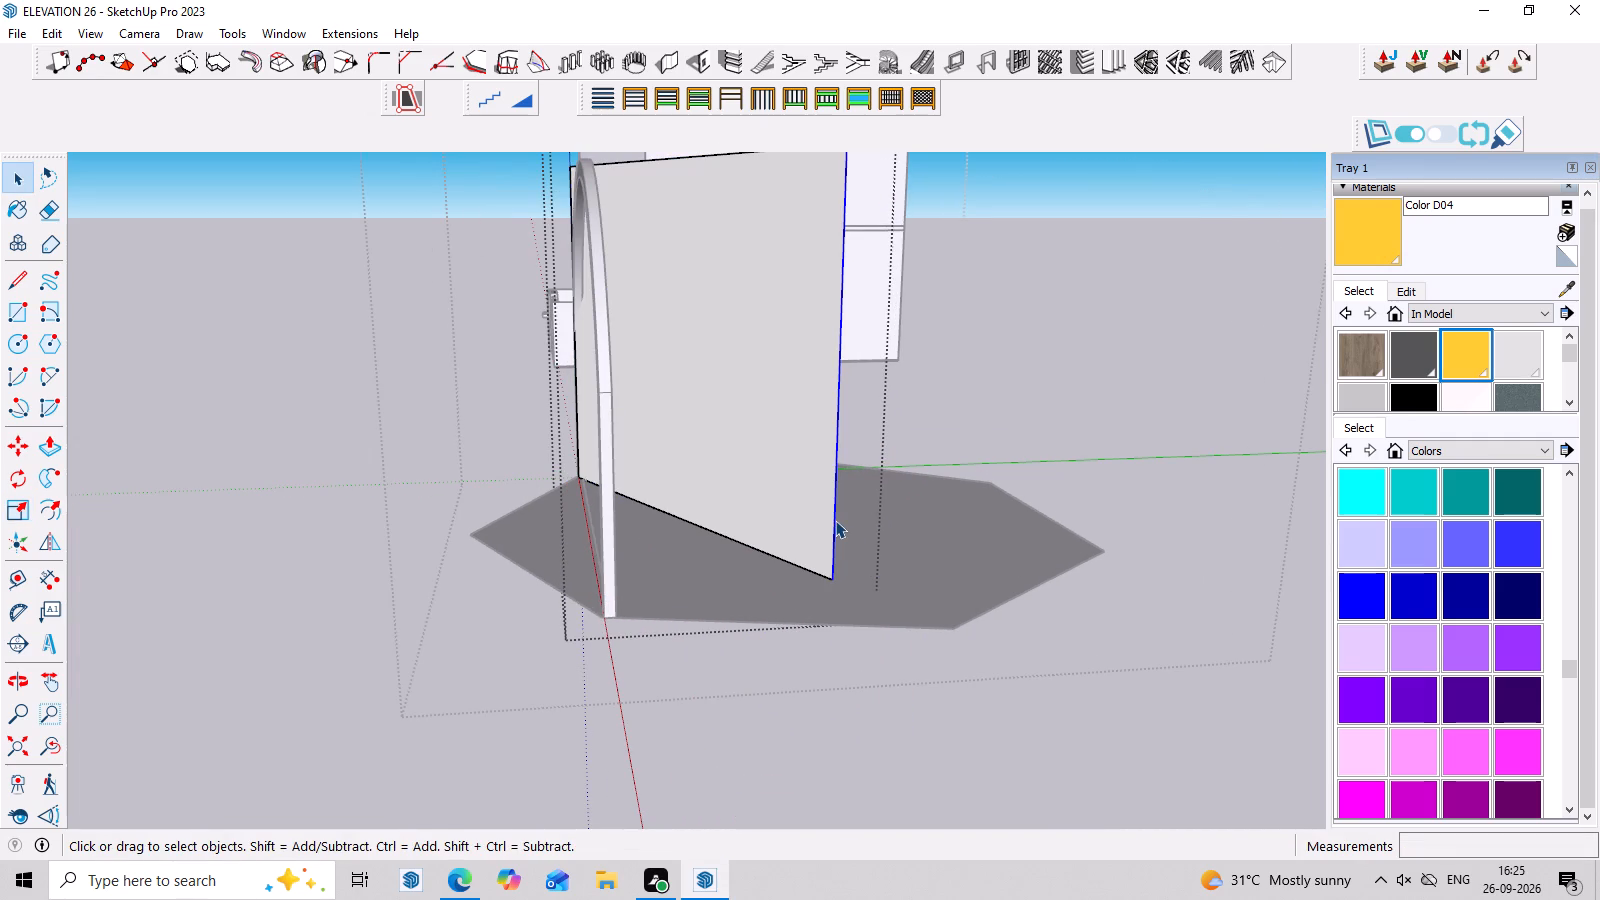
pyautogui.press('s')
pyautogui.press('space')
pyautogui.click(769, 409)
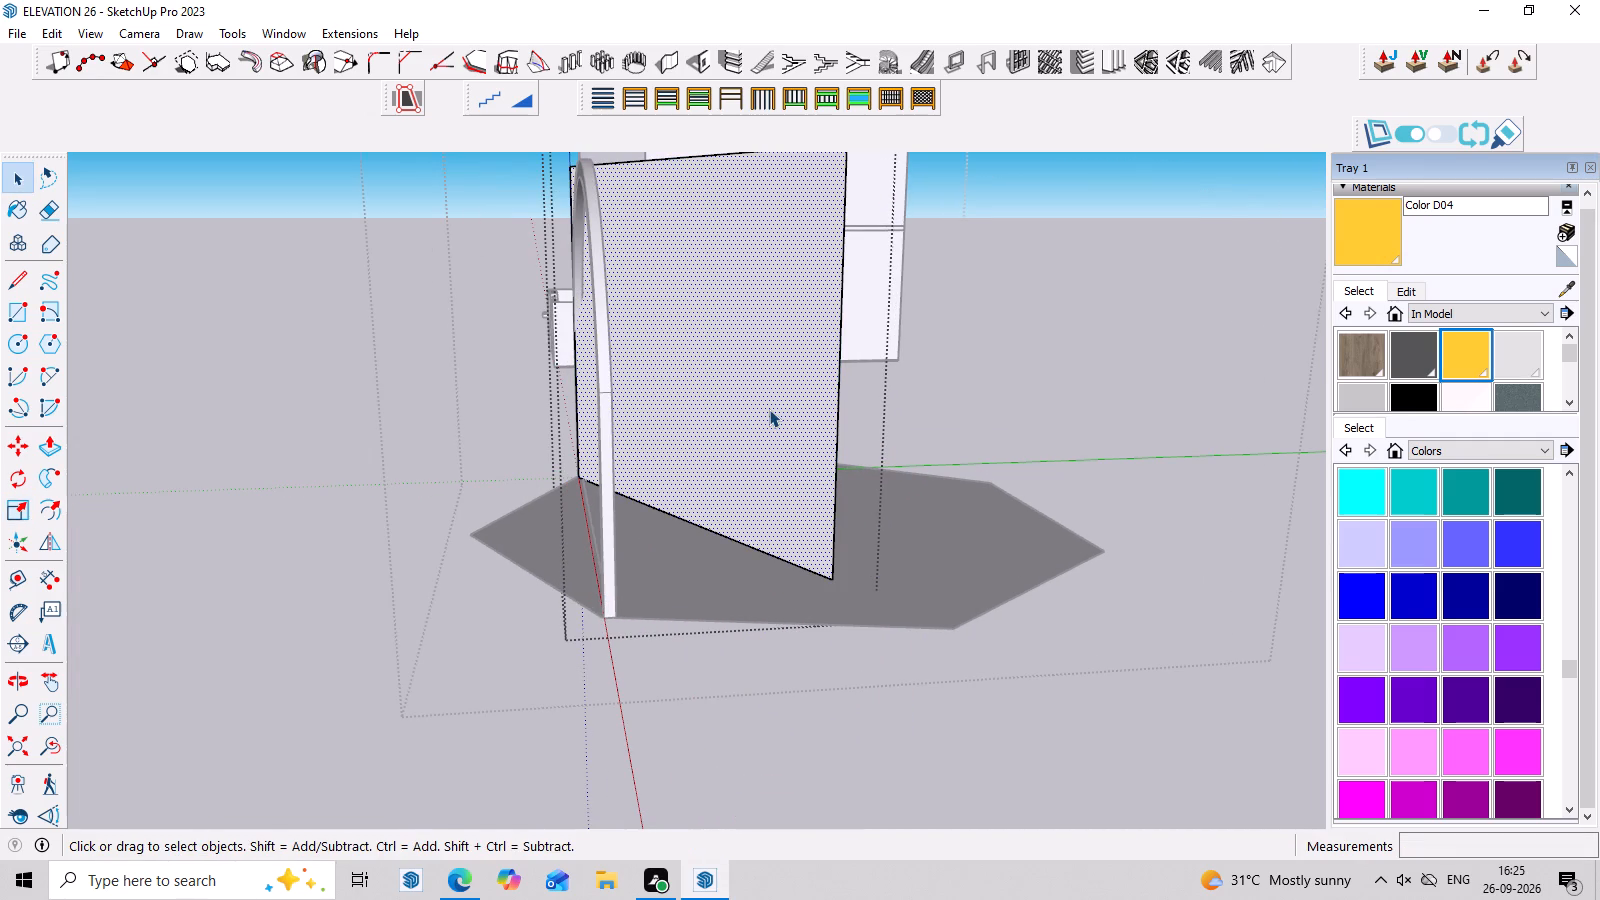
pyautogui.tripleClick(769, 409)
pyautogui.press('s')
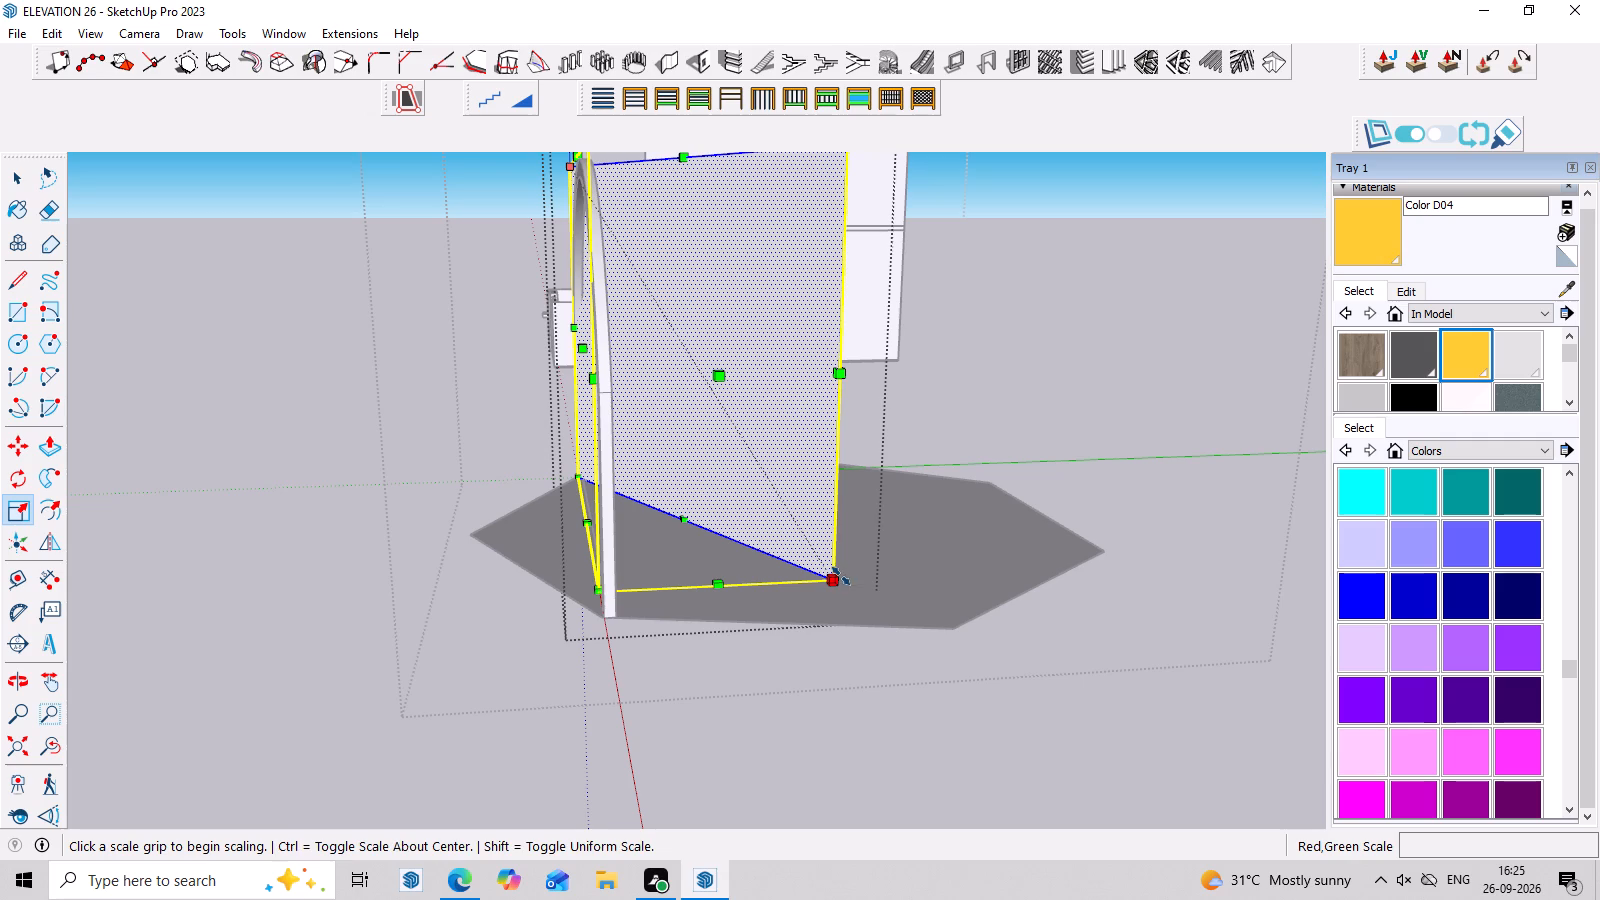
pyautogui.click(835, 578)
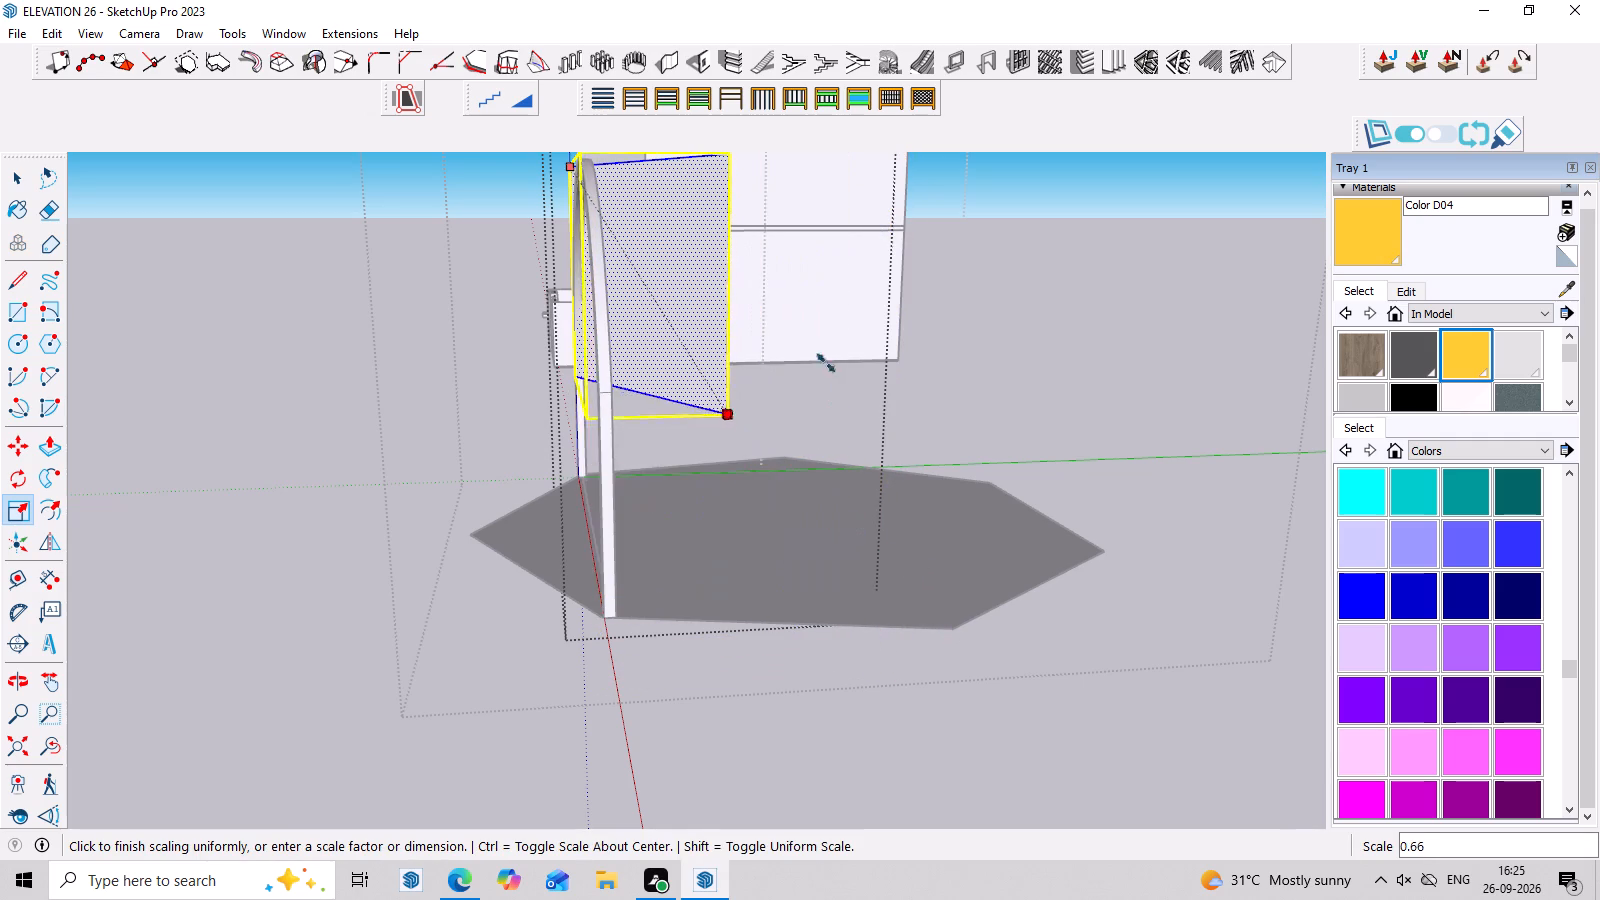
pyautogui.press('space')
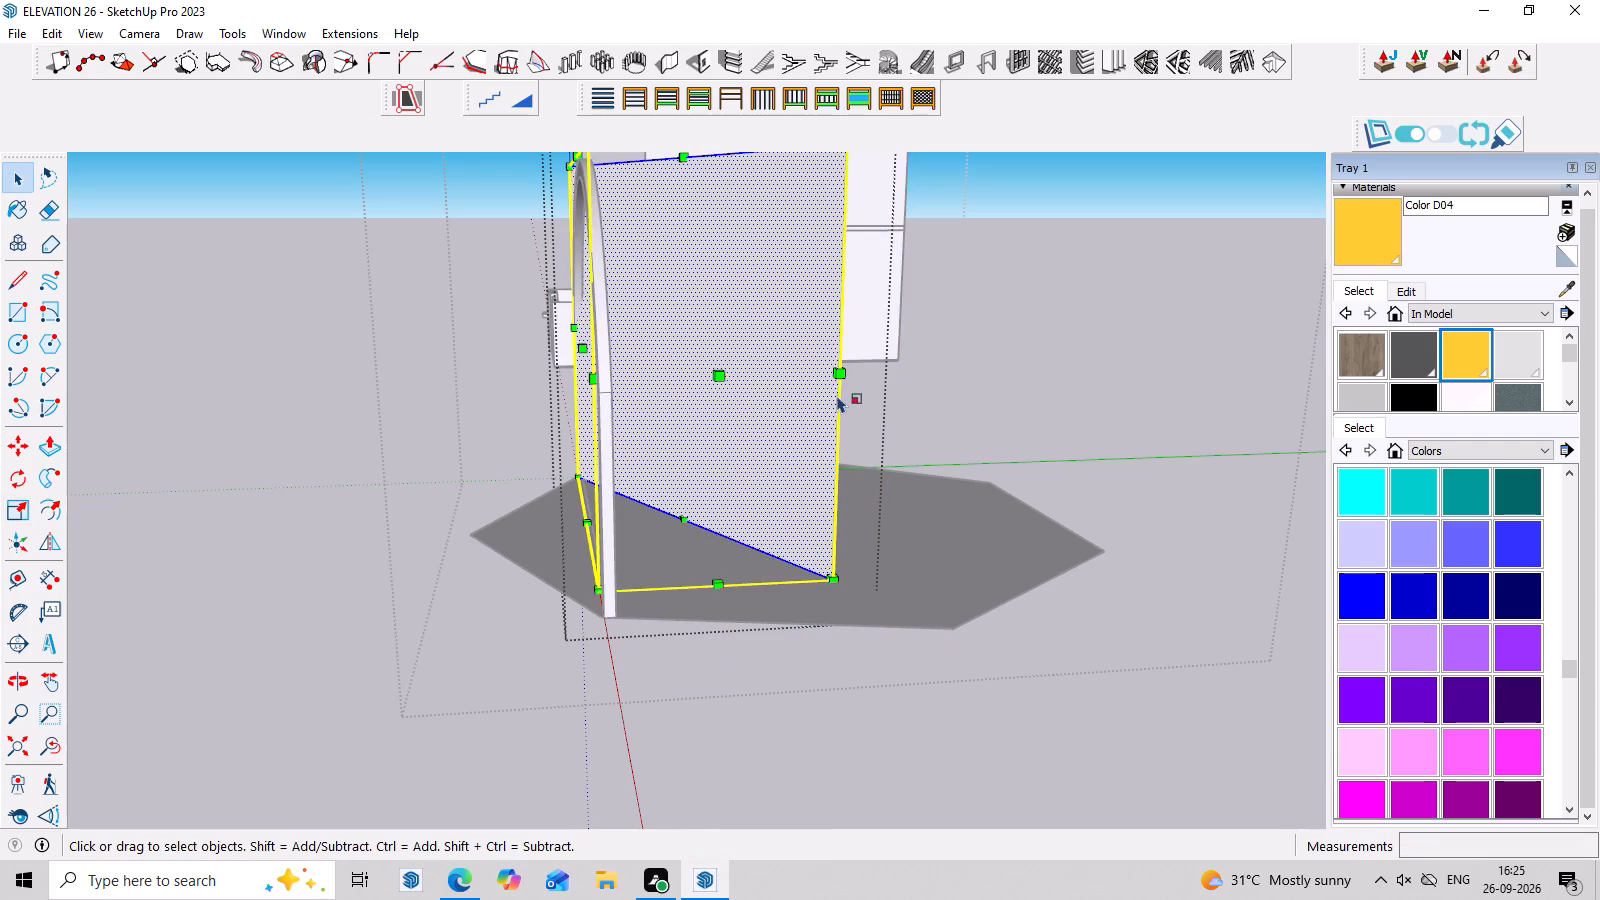
# Scale the upright rectangle horizontally until its free side reaches the base corner beyond the arch's other foot.
pyautogui.press('s')
pyautogui.click(839, 373)
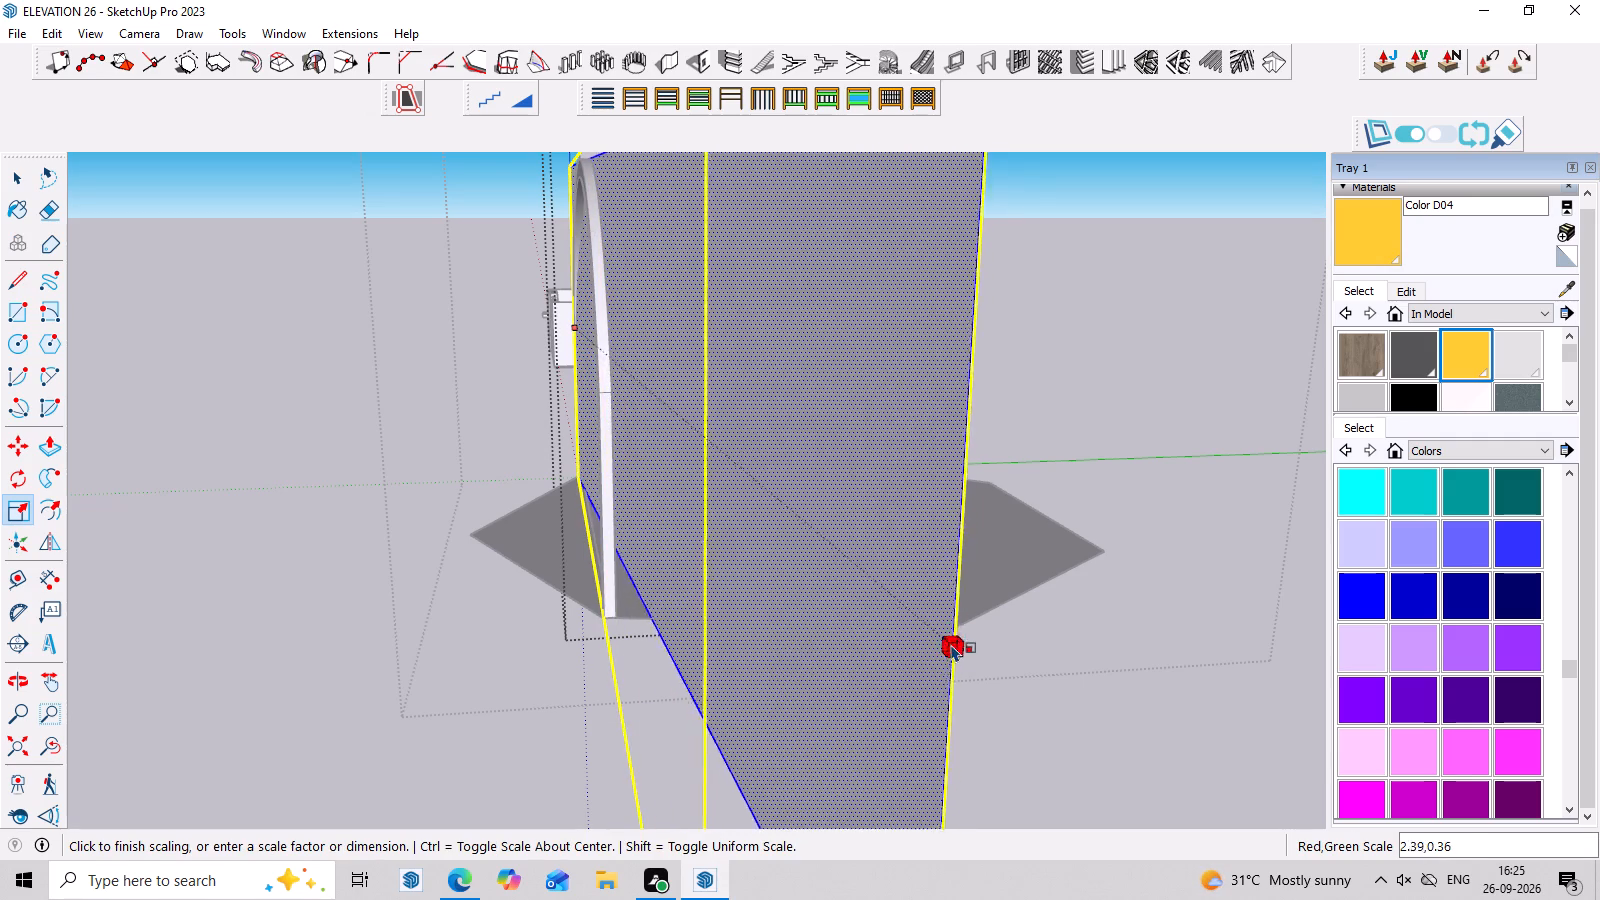
pyautogui.click(954, 625)
pyautogui.scroll(-6, 944, 688)
pyautogui.moveTo(636, 702); pyautogui.dragTo(713, 705, button='middle')
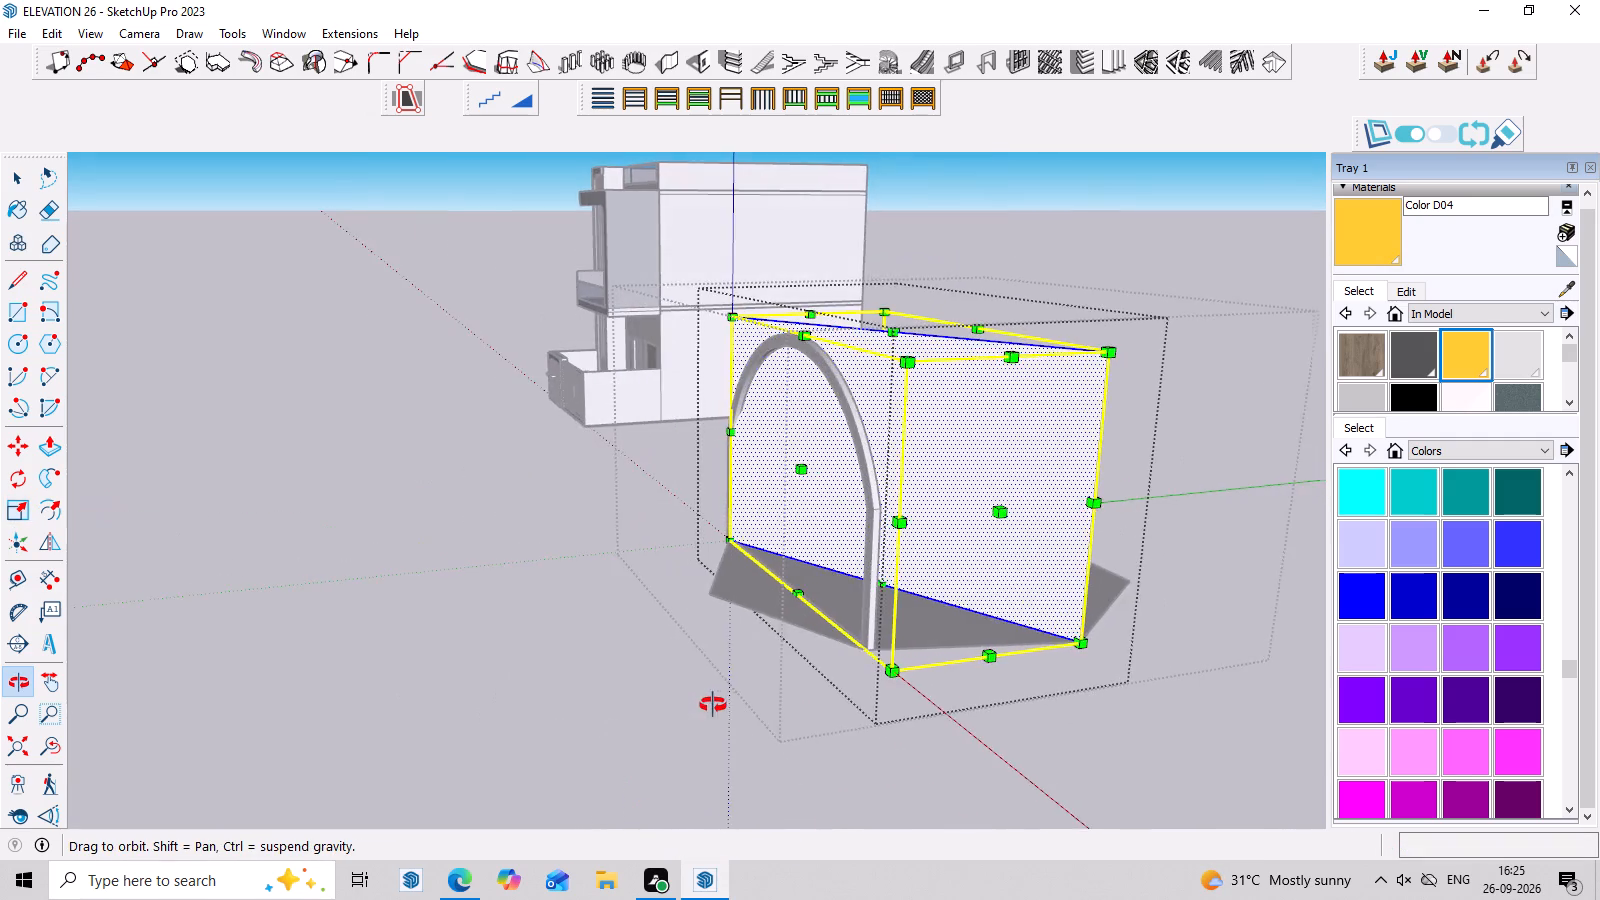
pyautogui.moveTo(713, 705); pyautogui.dragTo(593, 690, button='middle')
pyautogui.moveTo(1048, 485); pyautogui.dragTo(1195, 517, button='middle')
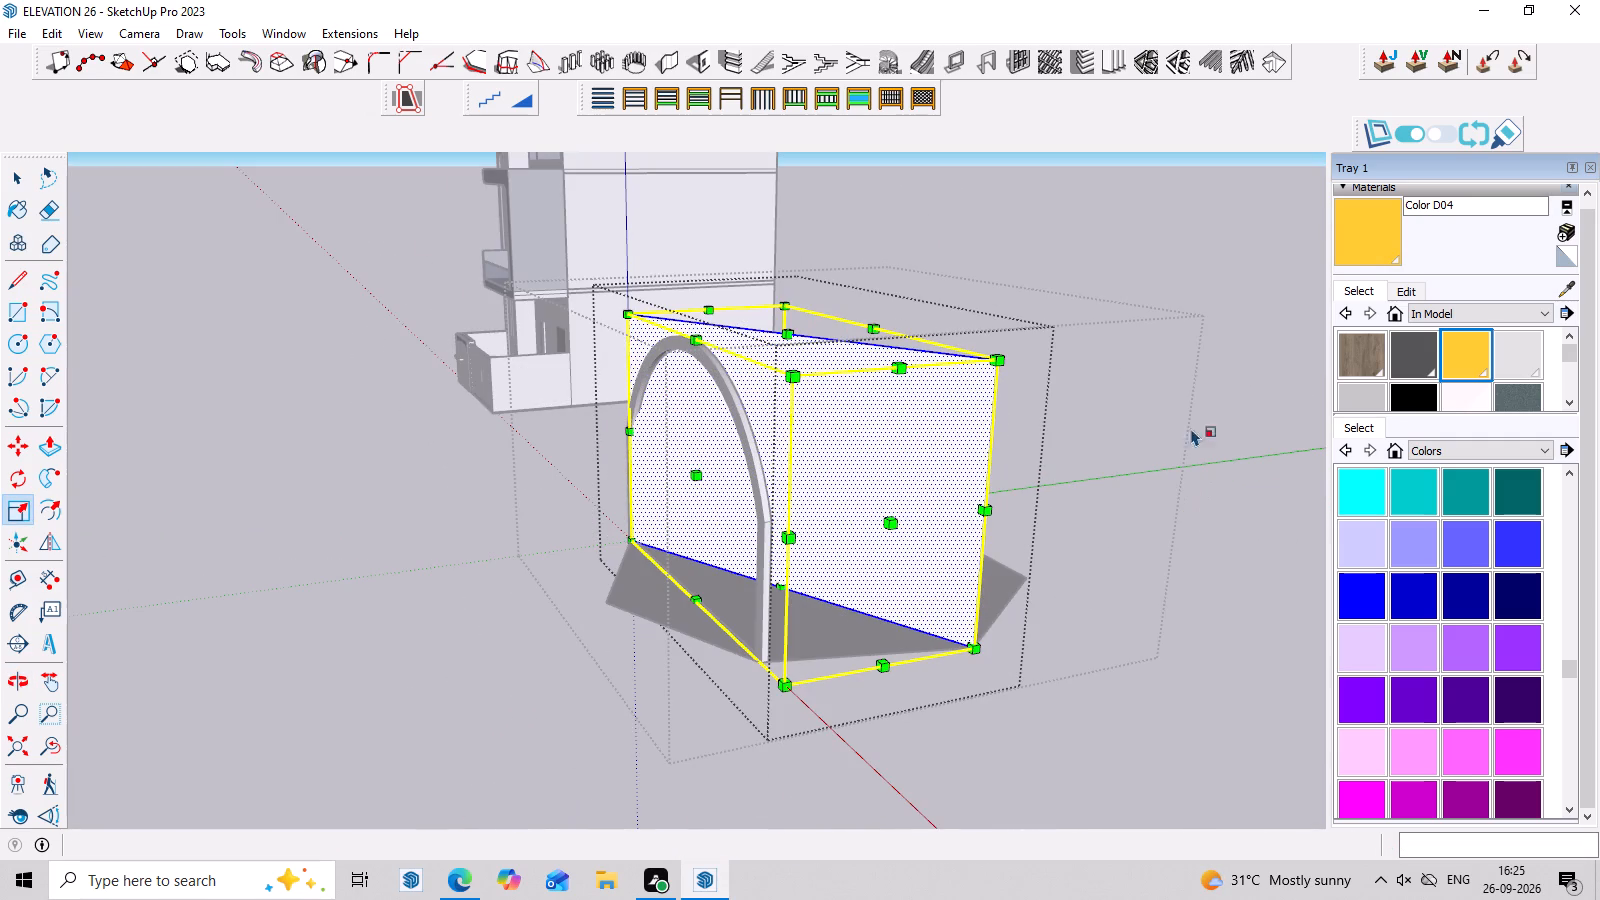
pyautogui.press('space')
pyautogui.click(1155, 233)
# Select the upright rectangle's face and edges inside its group and move them about 17' 8" away from the arch onto open ground.
pyautogui.scroll(3, 885, 462)
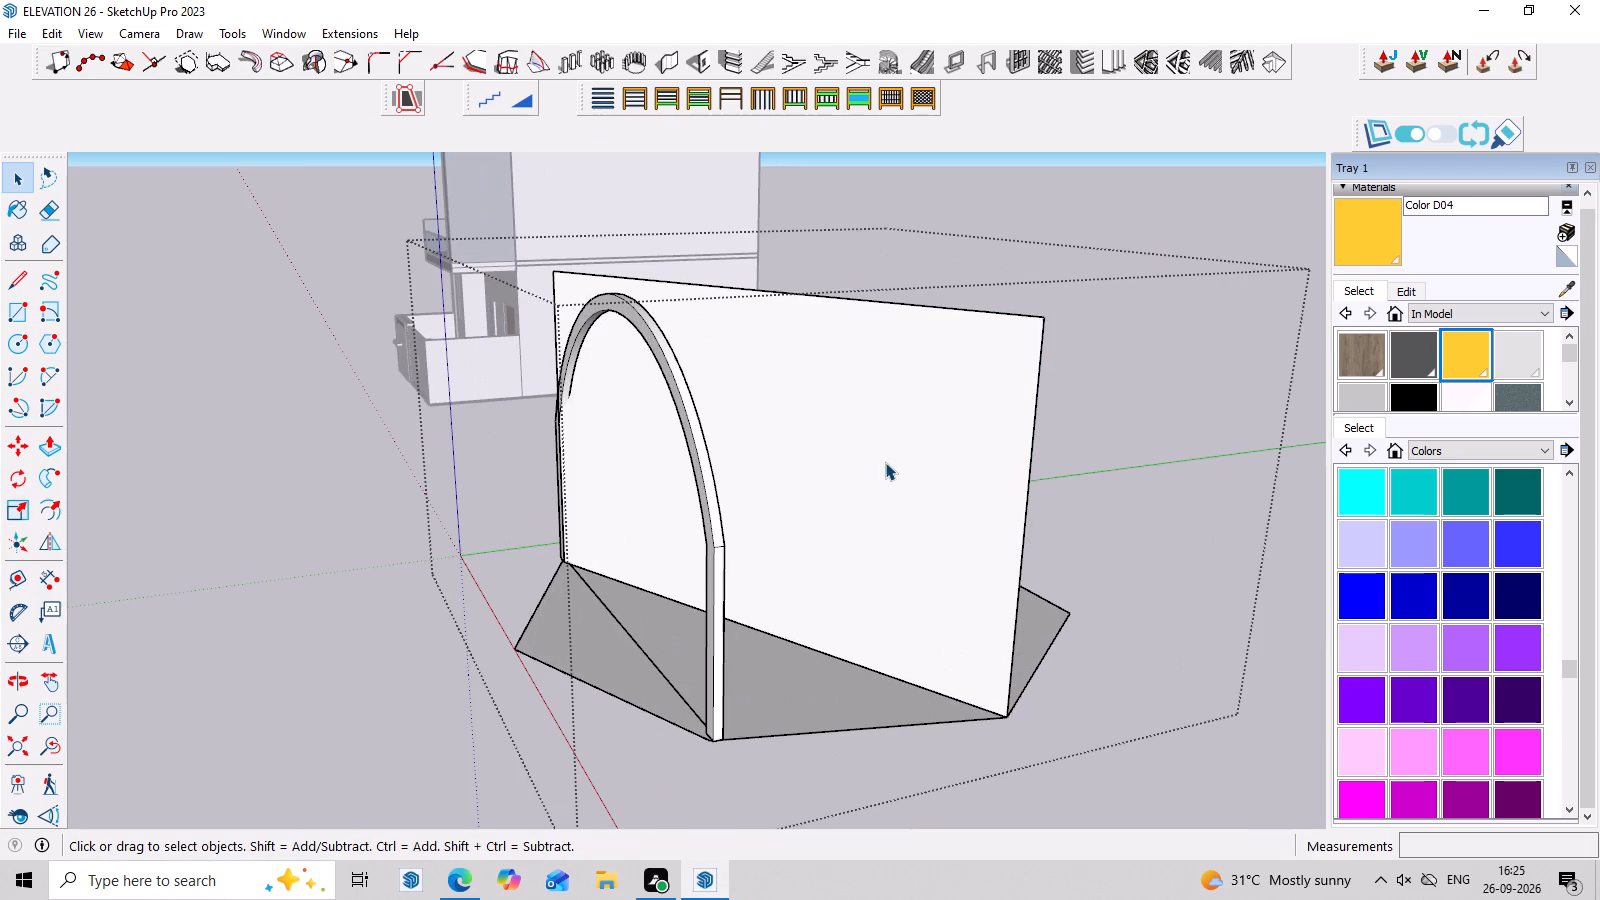
pyautogui.click(884, 462)
pyautogui.doubleClick(884, 469)
pyautogui.scroll(2, 884, 469)
pyautogui.click(884, 469)
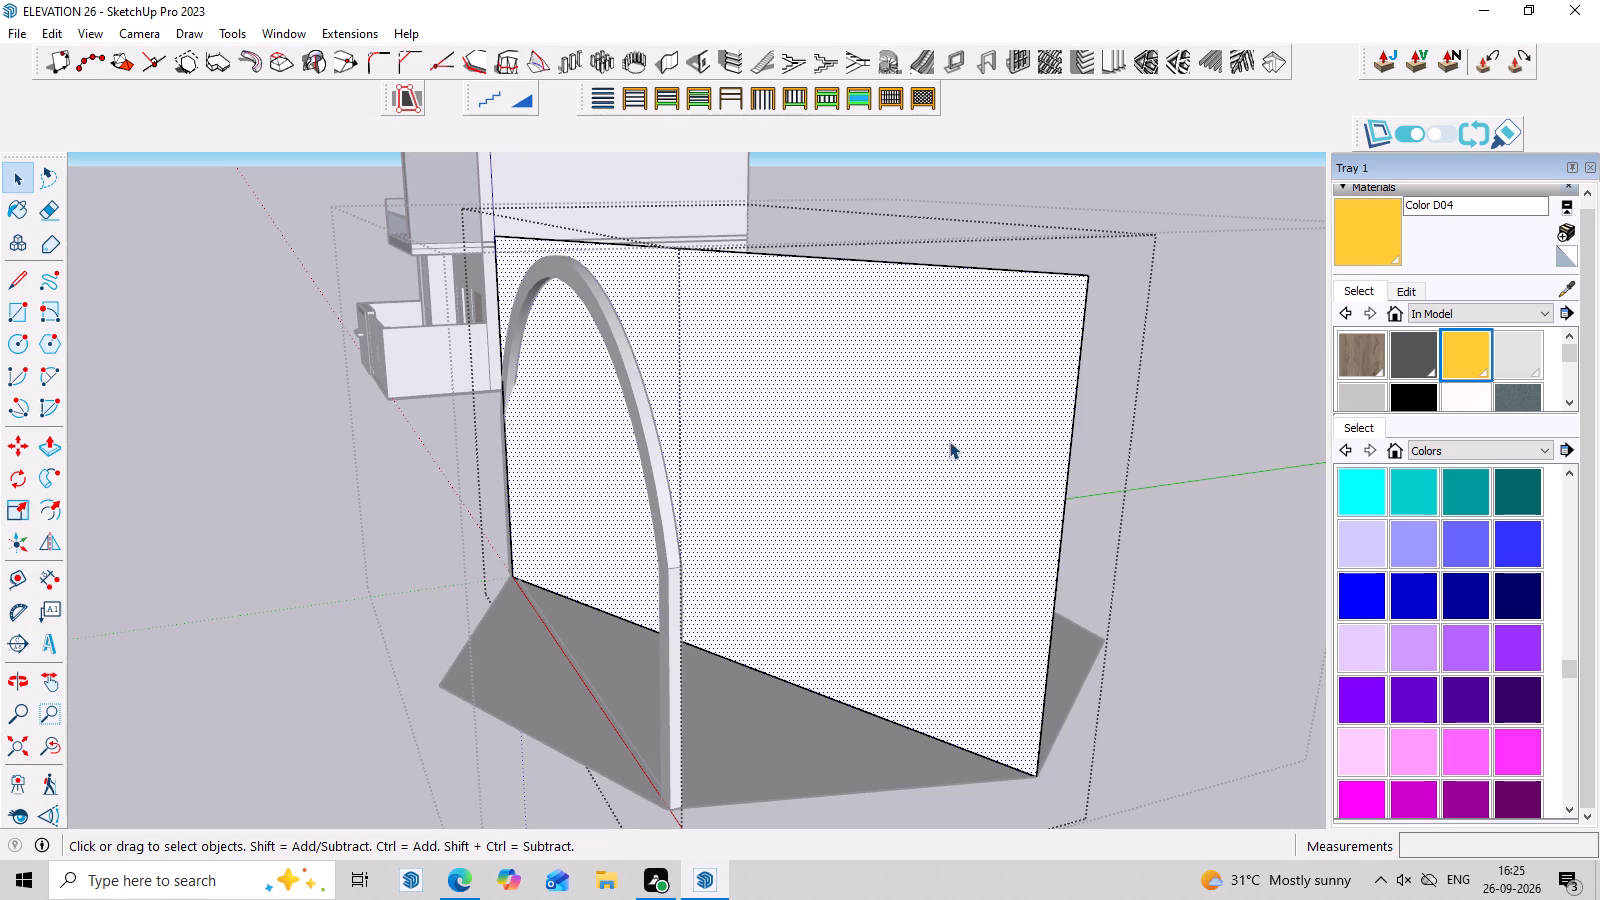
pyautogui.moveTo(949, 438); pyautogui.dragTo(965, 370, button='middle')
pyautogui.scroll(2, 965, 370)
pyautogui.moveTo(965, 370); pyautogui.dragTo(947, 388, button='middle')
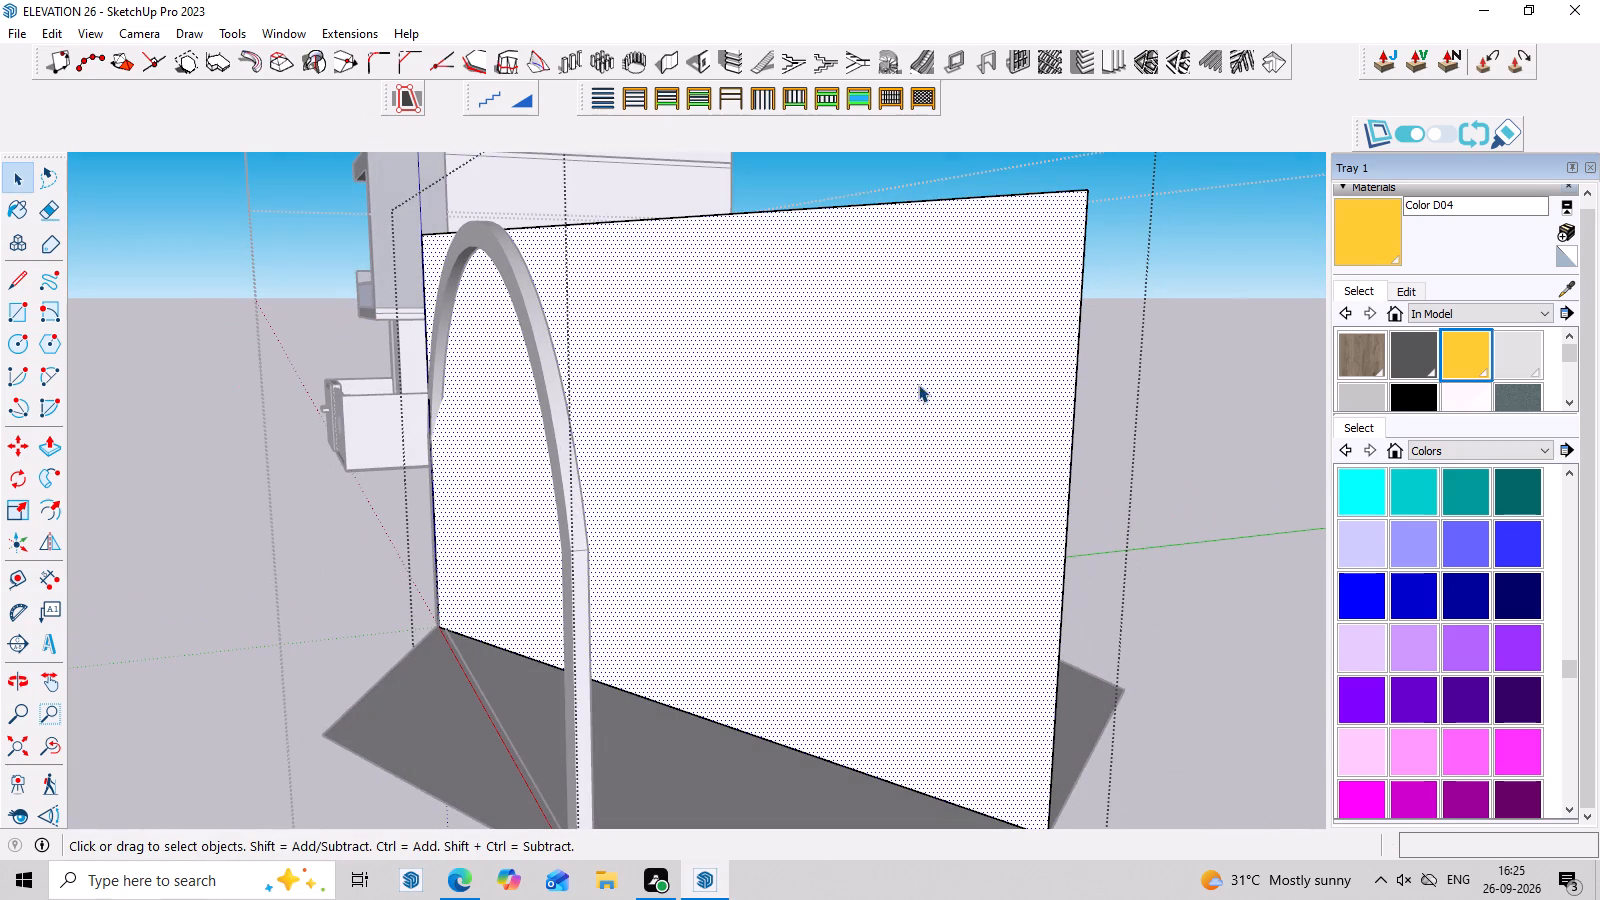
pyautogui.scroll(-3, 836, 344)
pyautogui.scroll(-3, 897, 414)
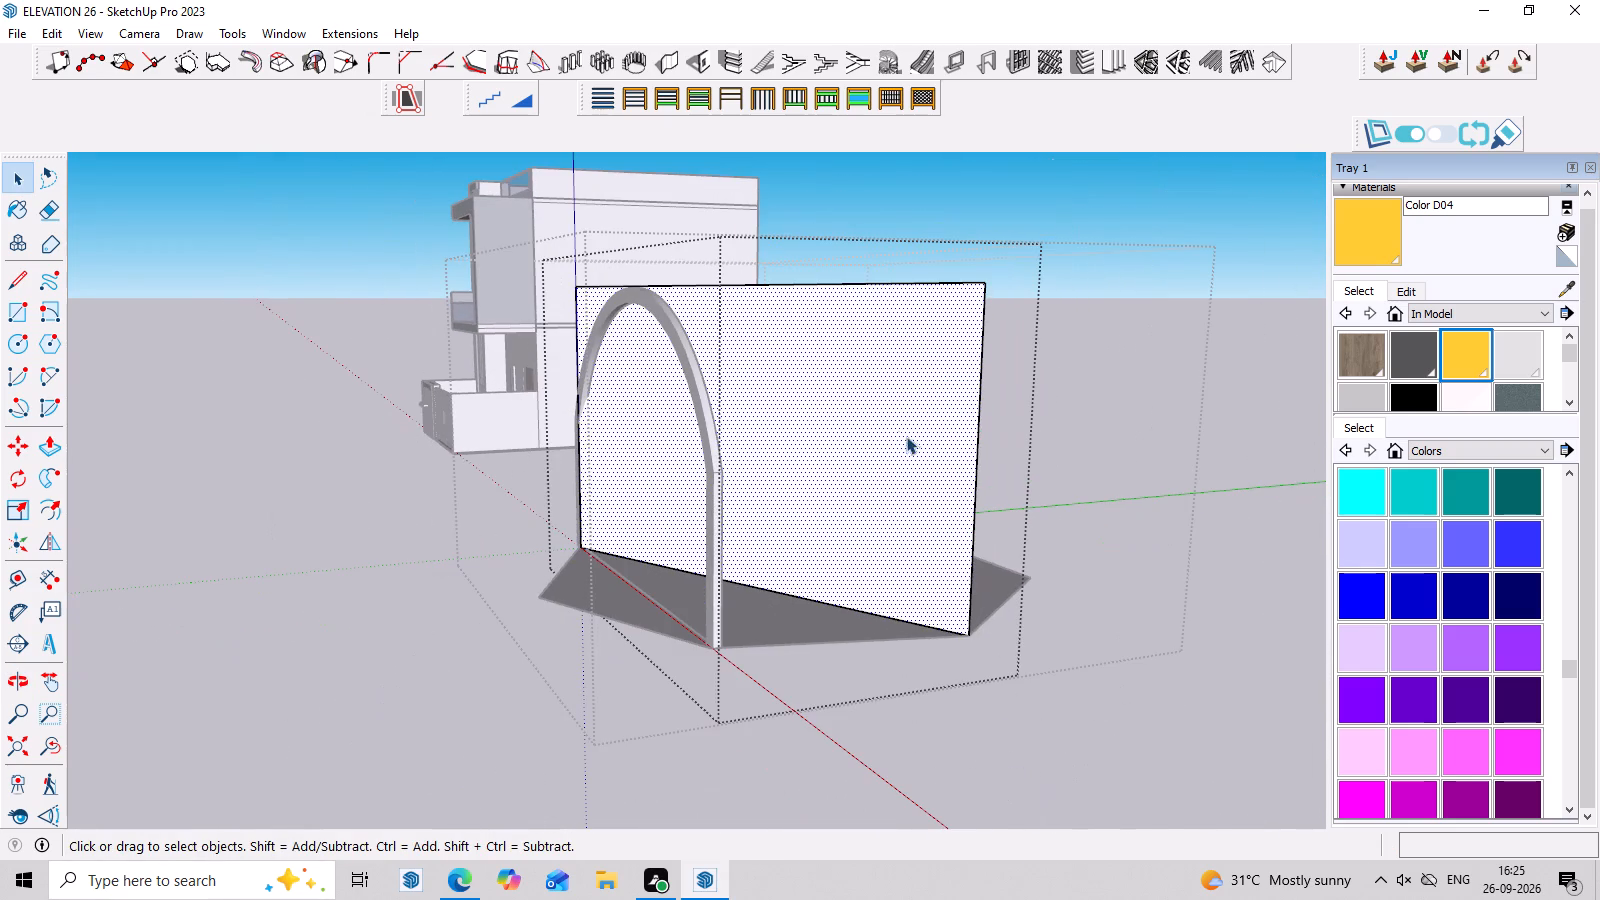
pyautogui.click(917, 456)
pyautogui.doubleClick(917, 456)
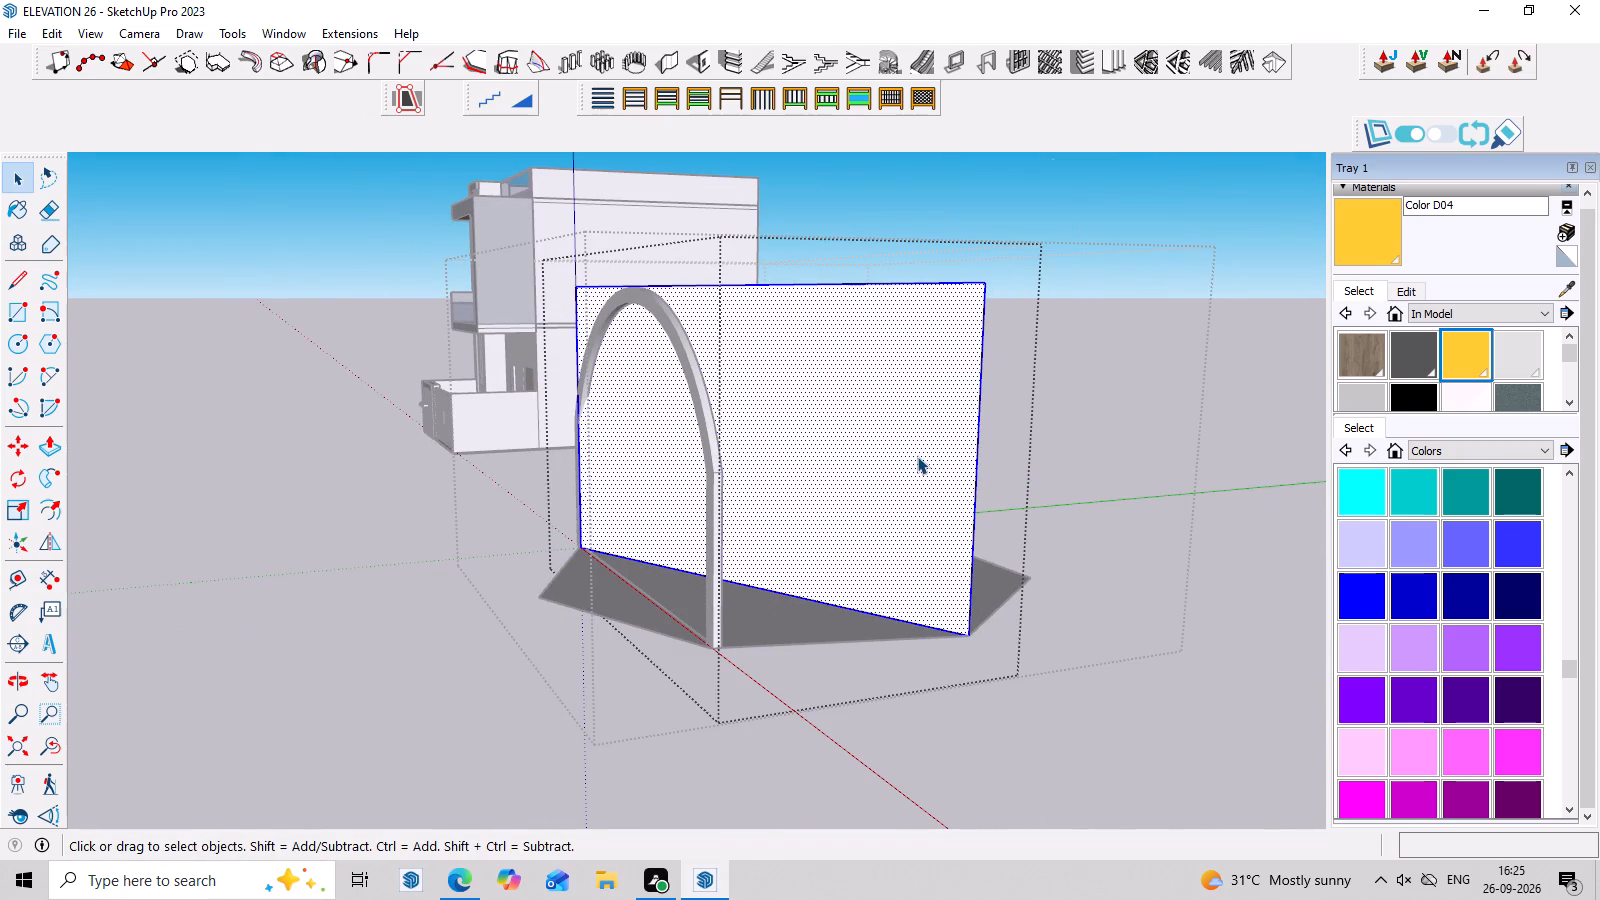
pyautogui.press('m')
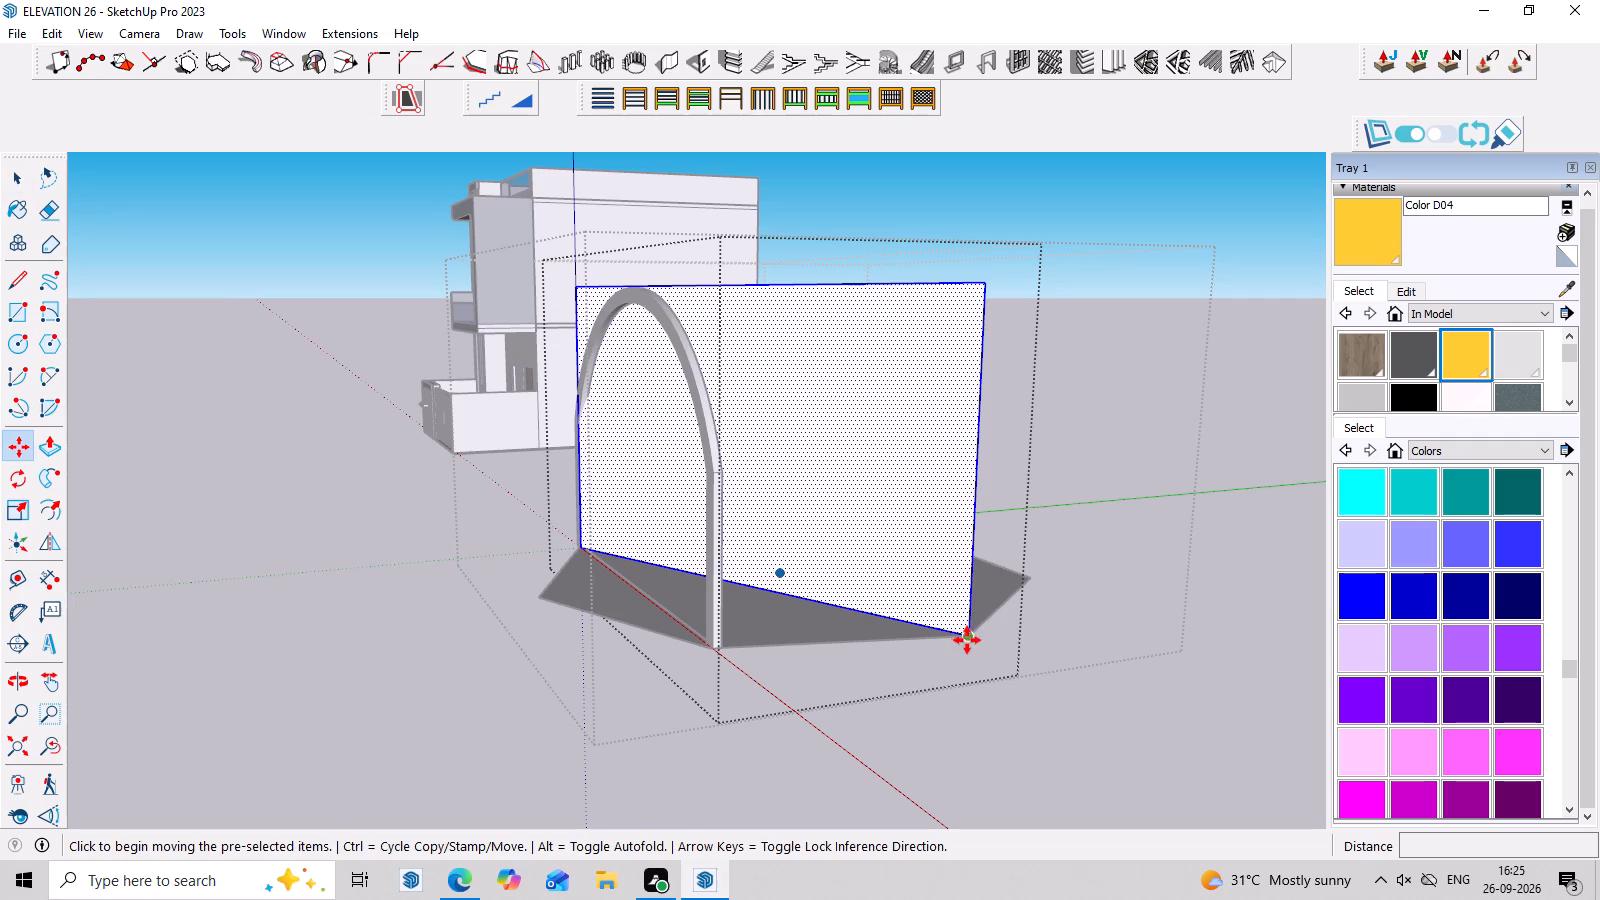
pyautogui.click(967, 640)
pyautogui.click(491, 690)
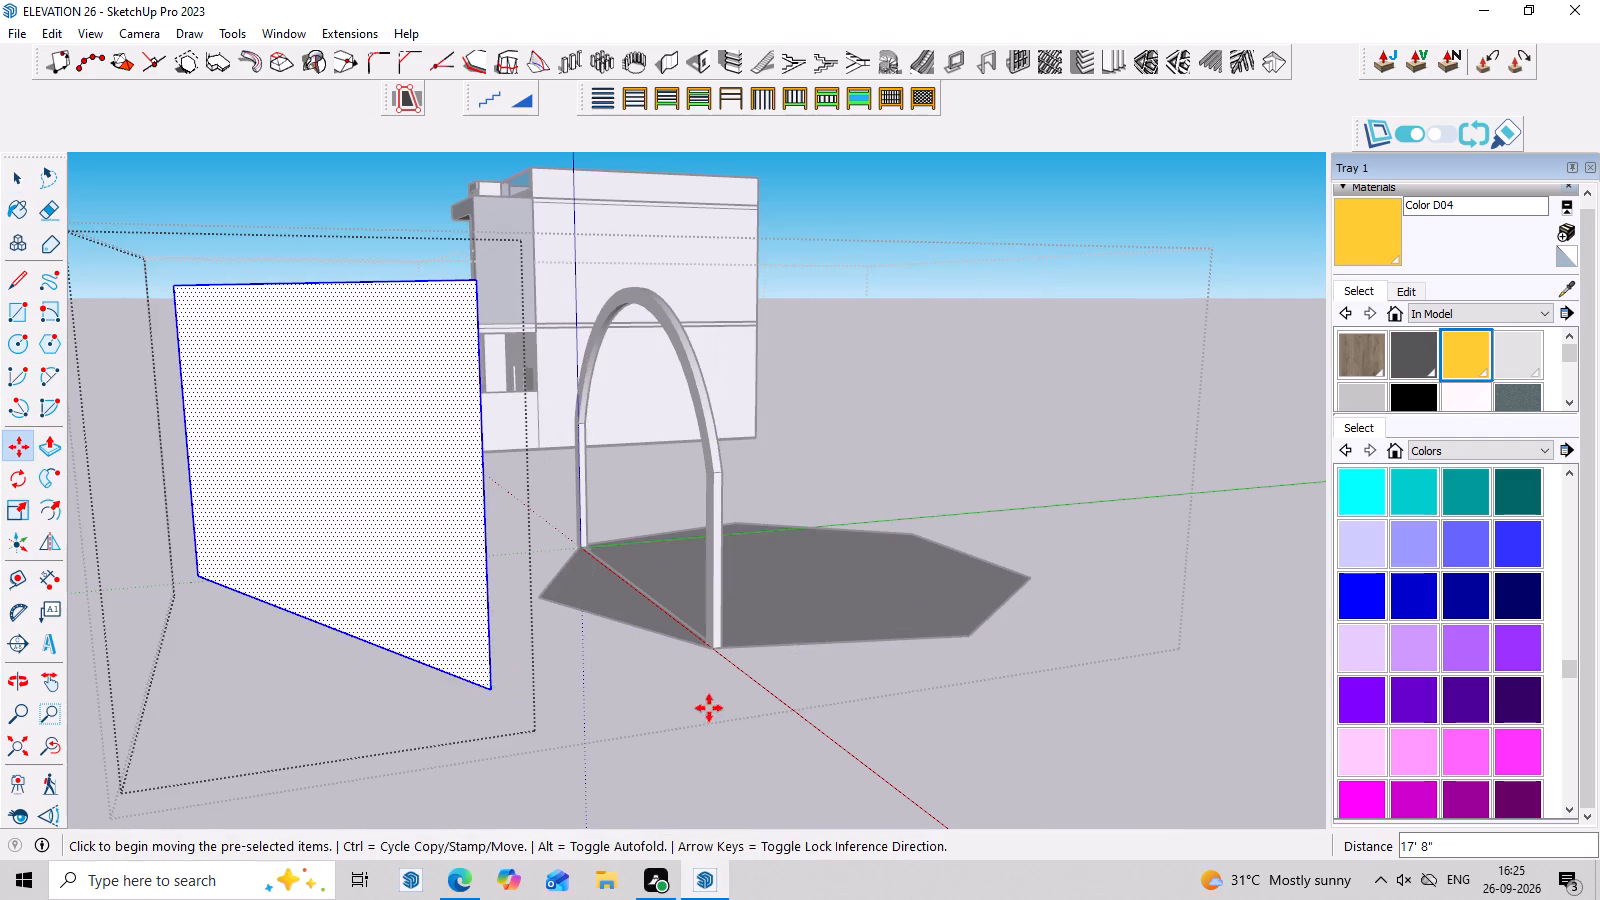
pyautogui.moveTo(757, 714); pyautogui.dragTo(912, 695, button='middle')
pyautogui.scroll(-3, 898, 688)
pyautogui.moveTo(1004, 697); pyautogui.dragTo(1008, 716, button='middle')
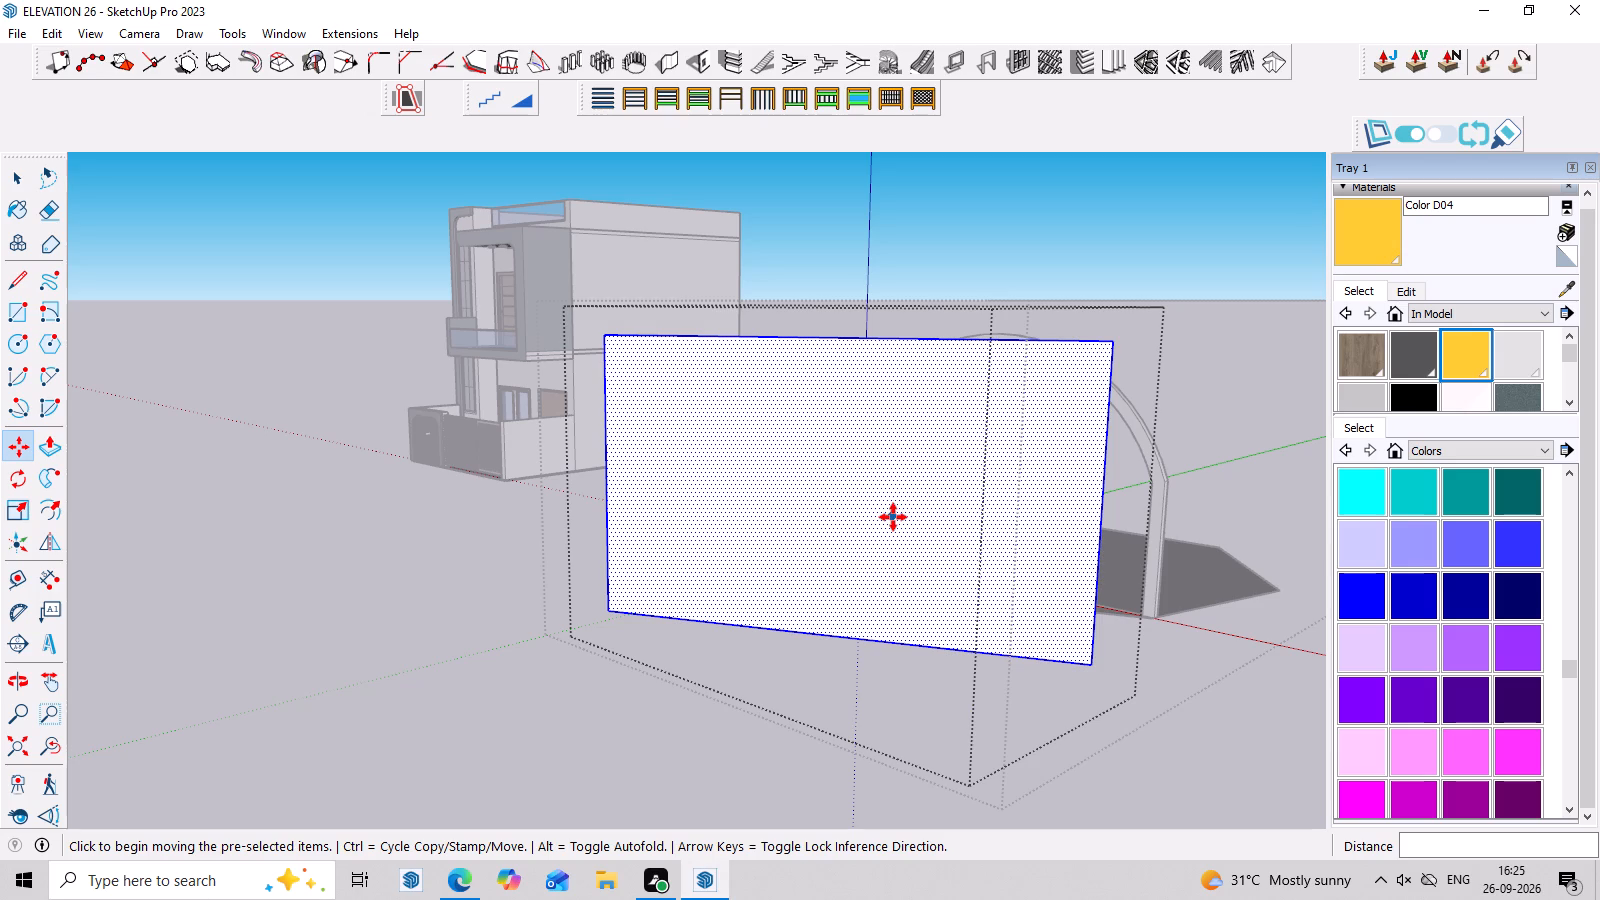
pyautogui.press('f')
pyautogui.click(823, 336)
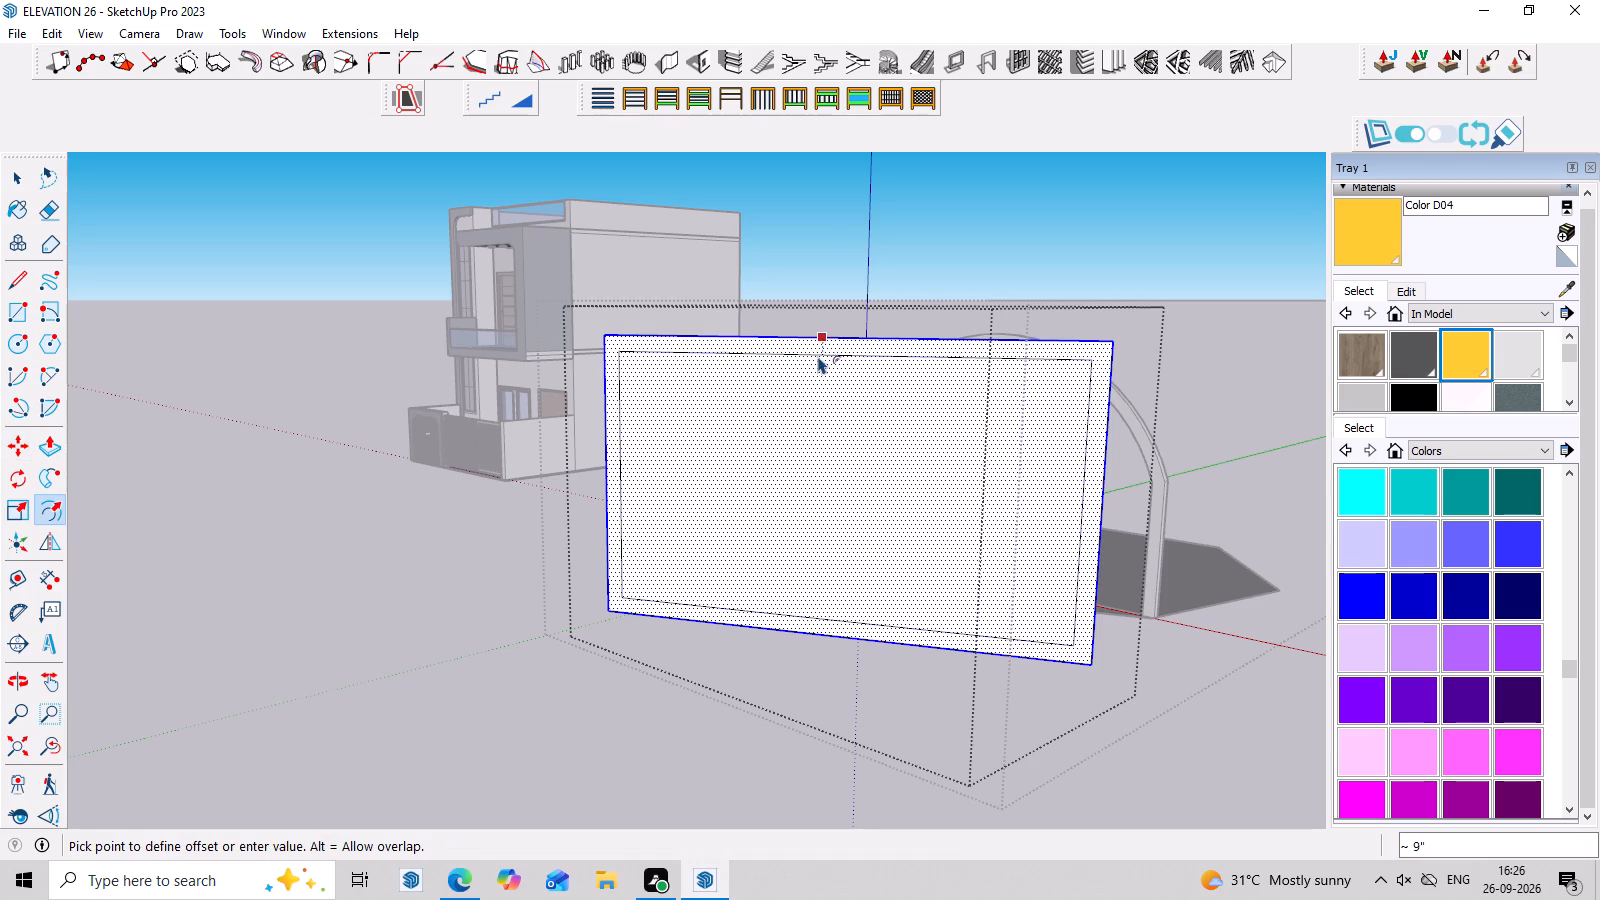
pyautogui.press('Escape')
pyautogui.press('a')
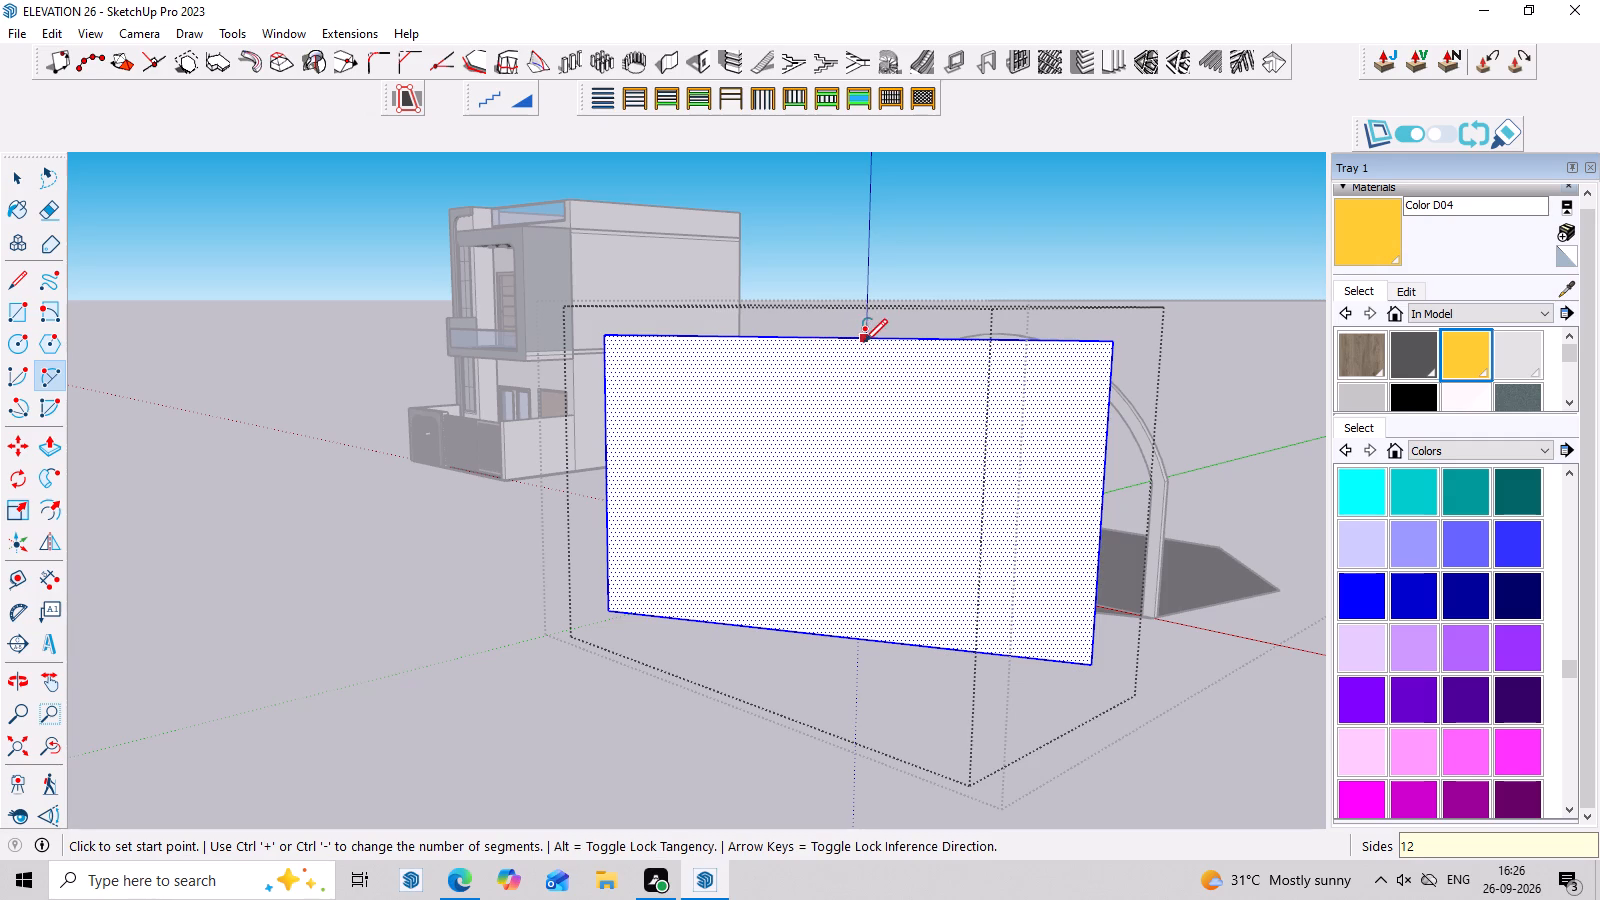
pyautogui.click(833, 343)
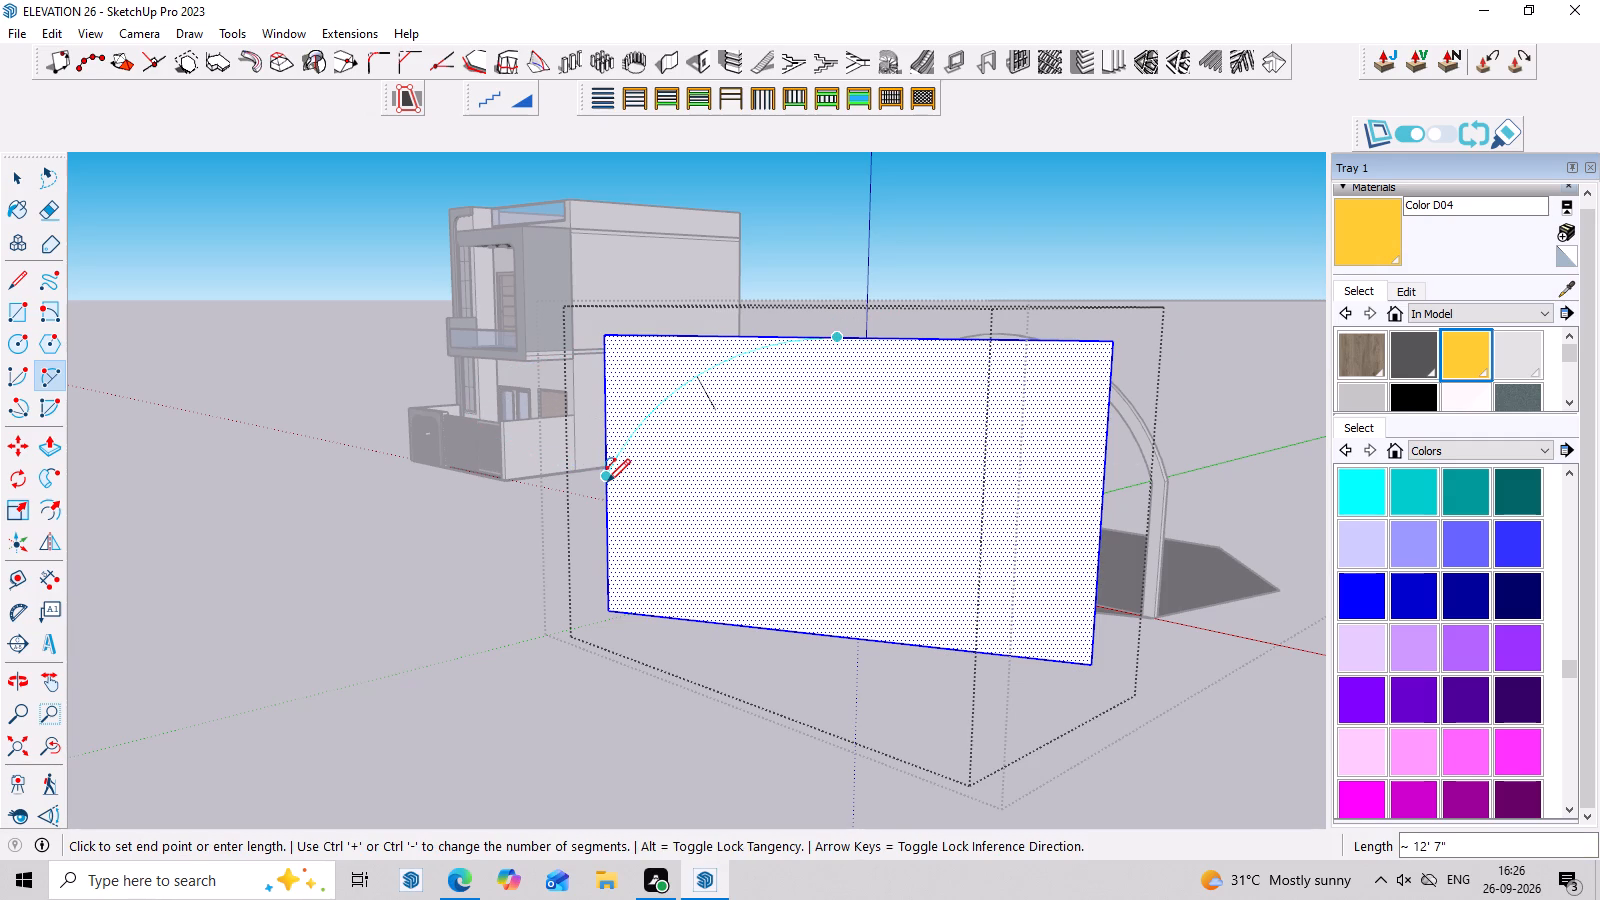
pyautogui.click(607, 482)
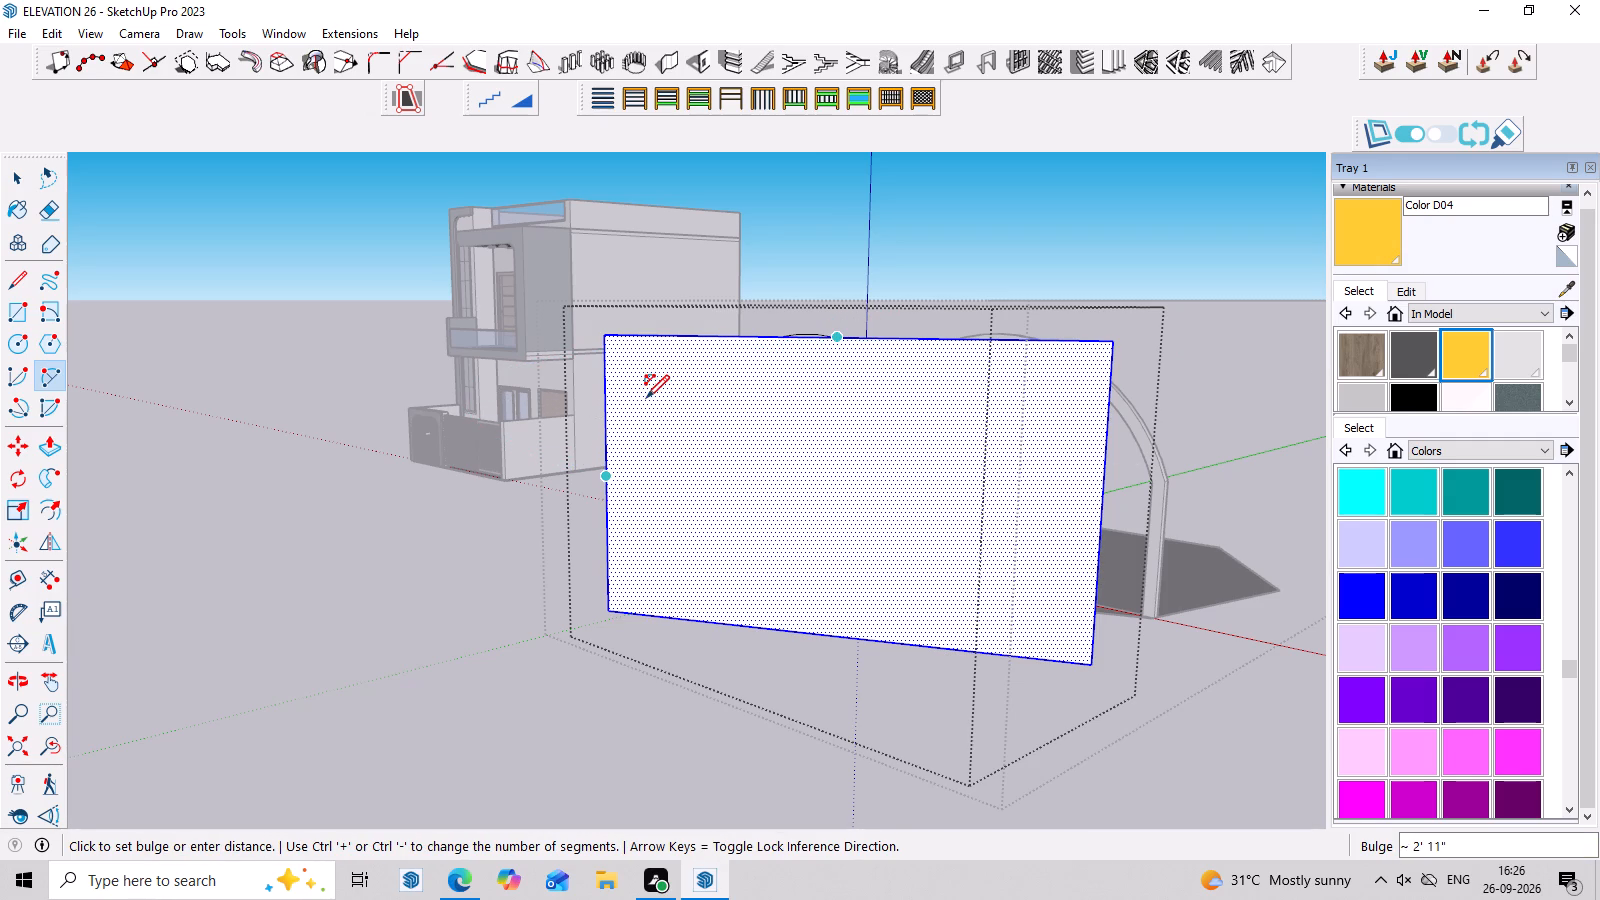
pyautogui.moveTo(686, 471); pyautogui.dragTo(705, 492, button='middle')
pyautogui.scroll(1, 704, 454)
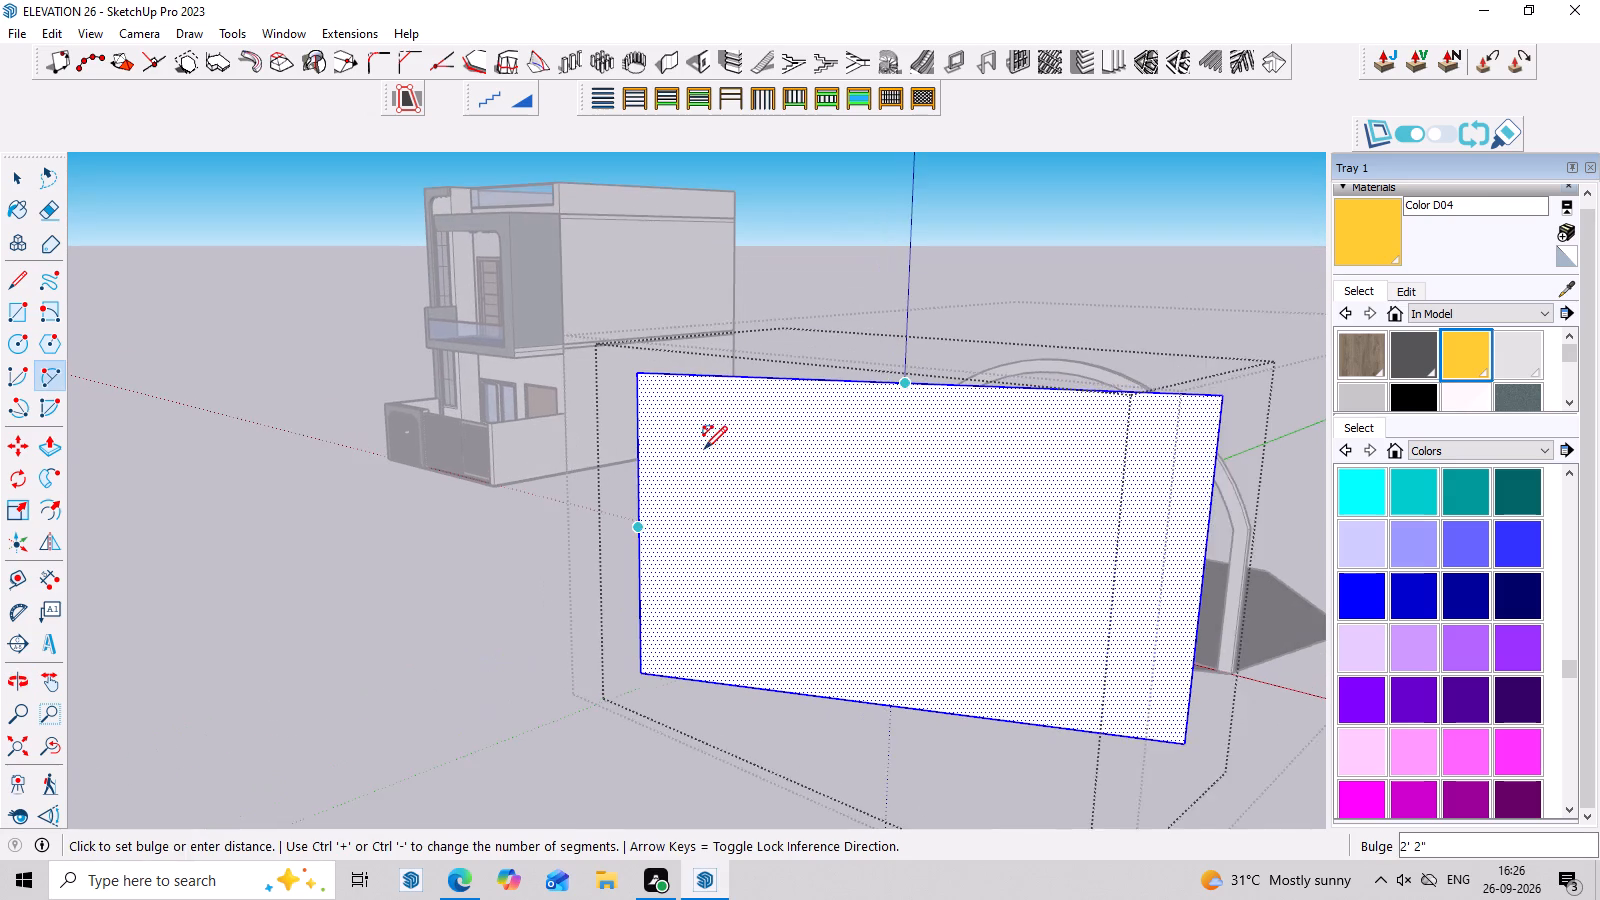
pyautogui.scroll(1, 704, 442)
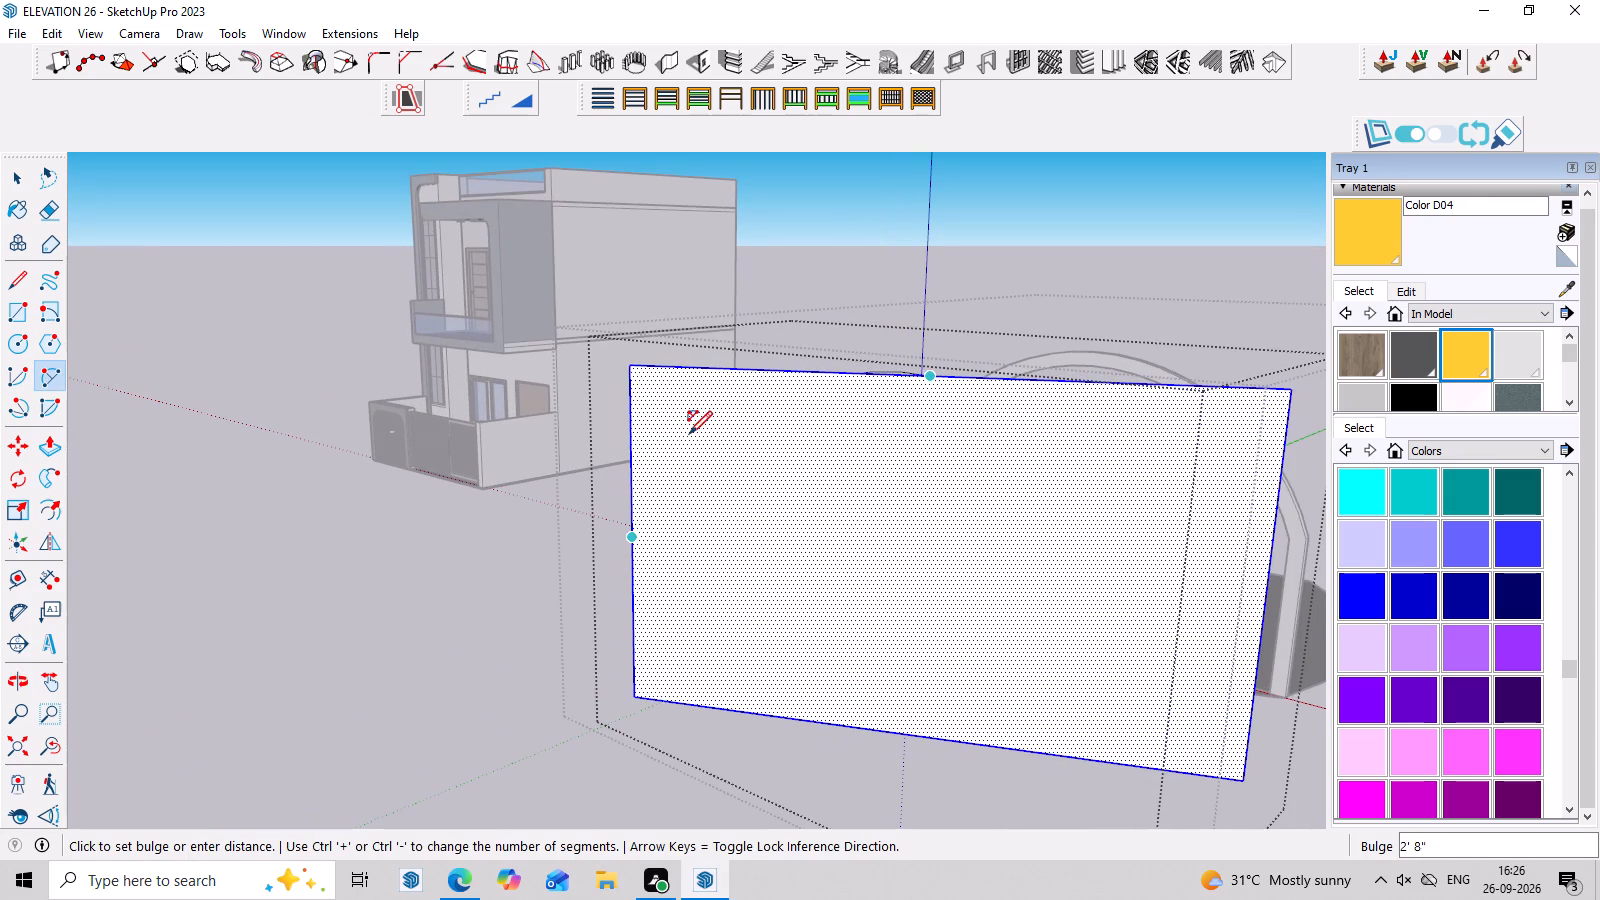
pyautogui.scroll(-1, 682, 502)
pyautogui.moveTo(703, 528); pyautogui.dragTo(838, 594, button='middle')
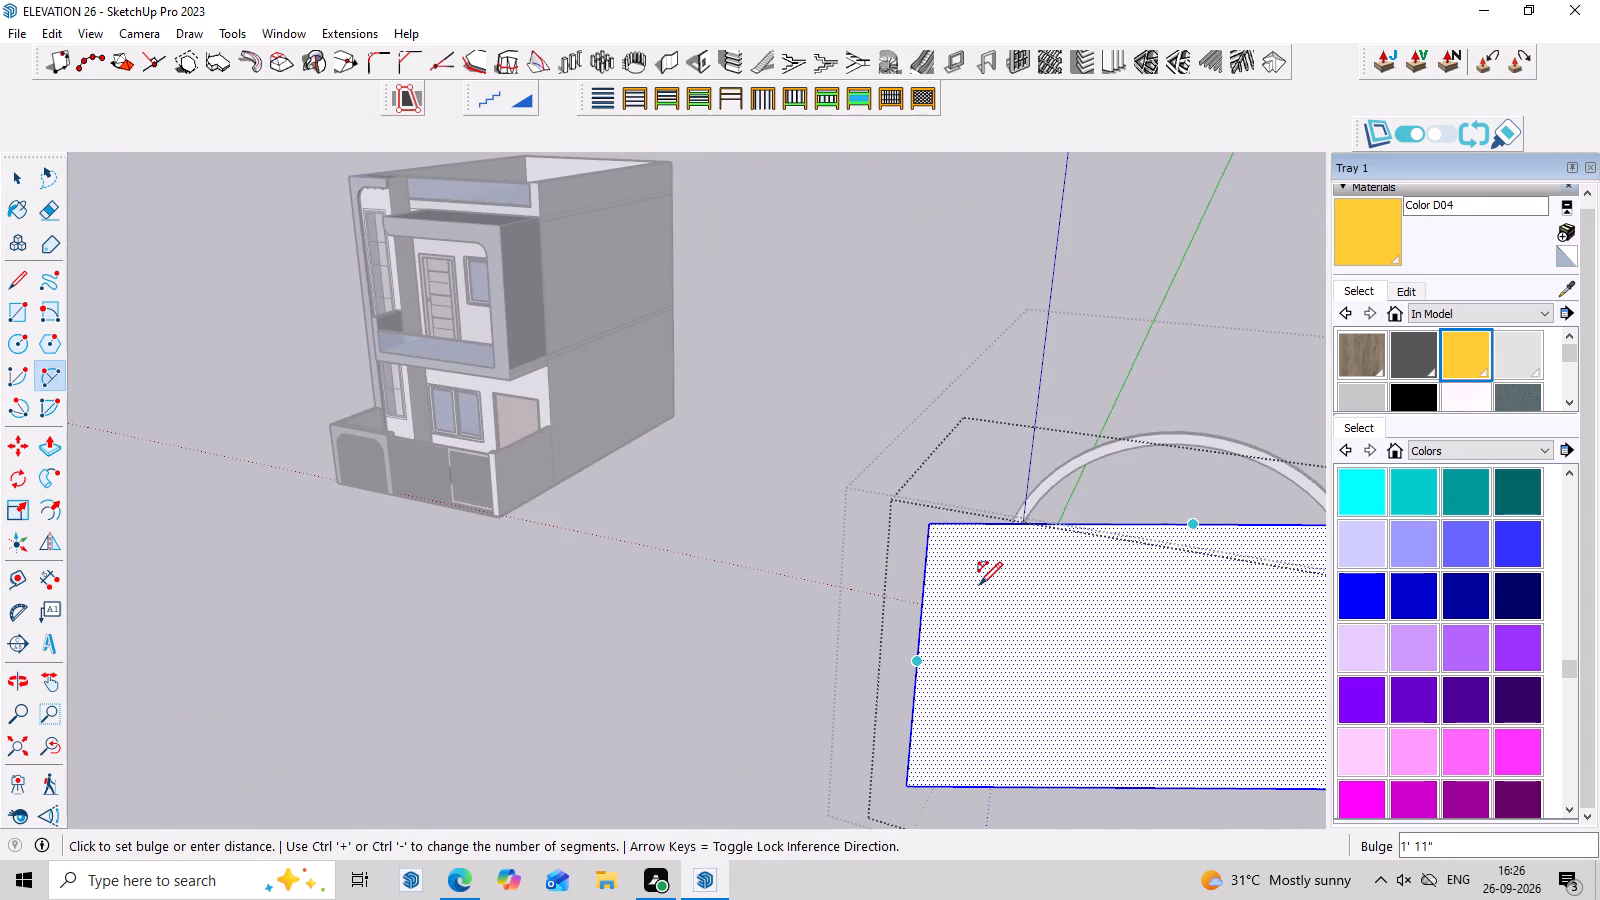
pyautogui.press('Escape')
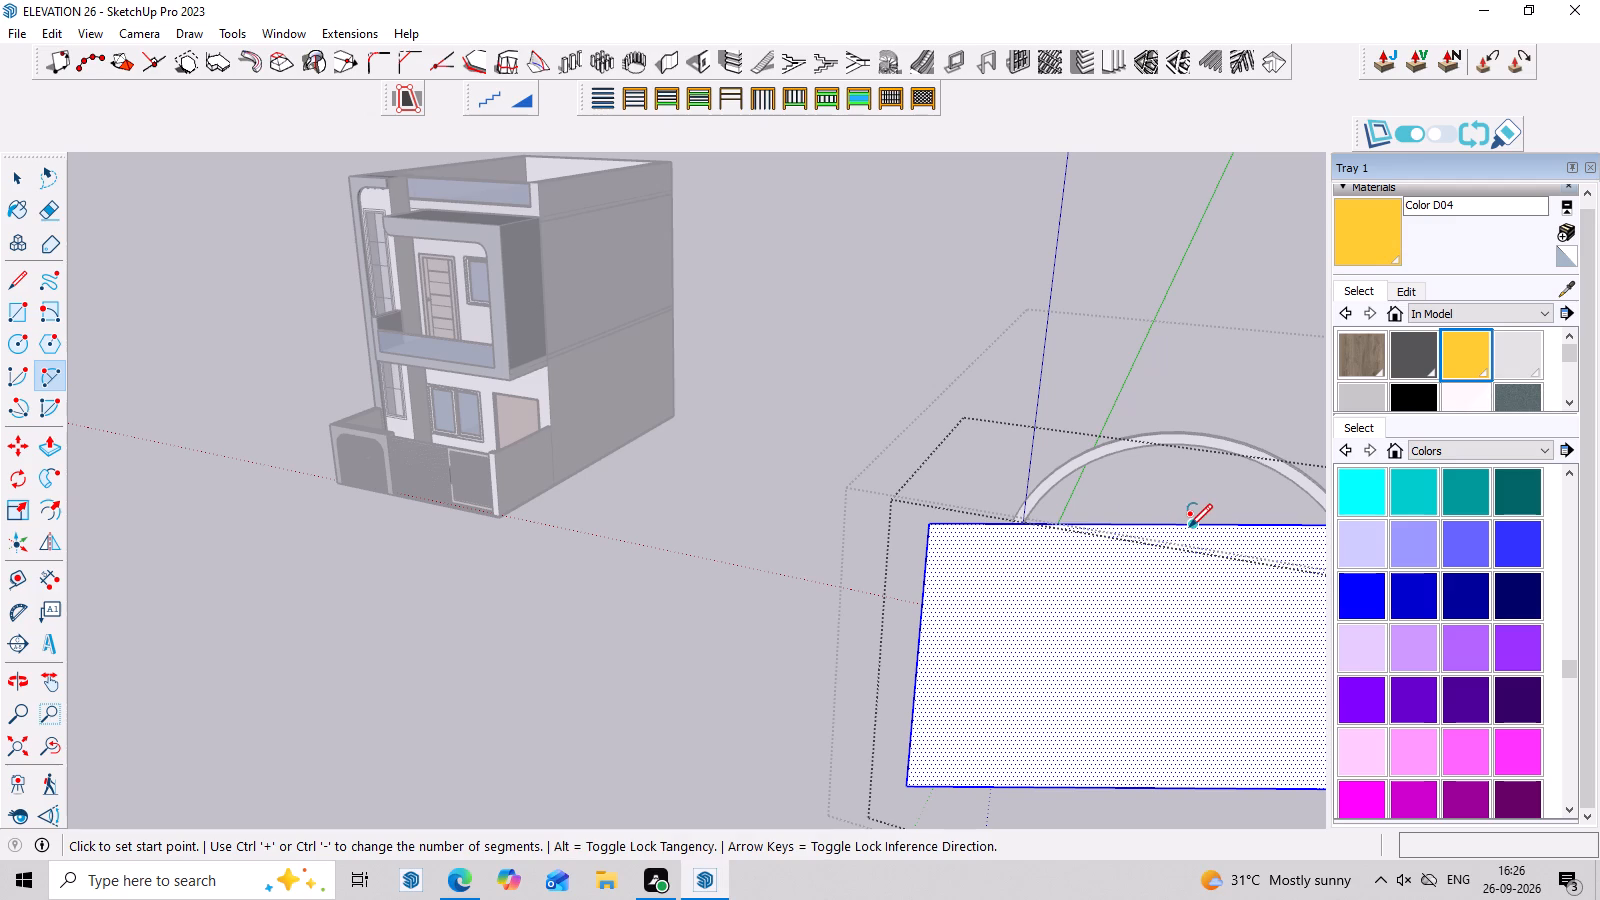
# Draw a two-point arc bulging outward from the rectangle's top-edge midpoint to the lower half of the side edge farther from the arch.
pyautogui.click(1191, 527)
pyautogui.click(913, 704)
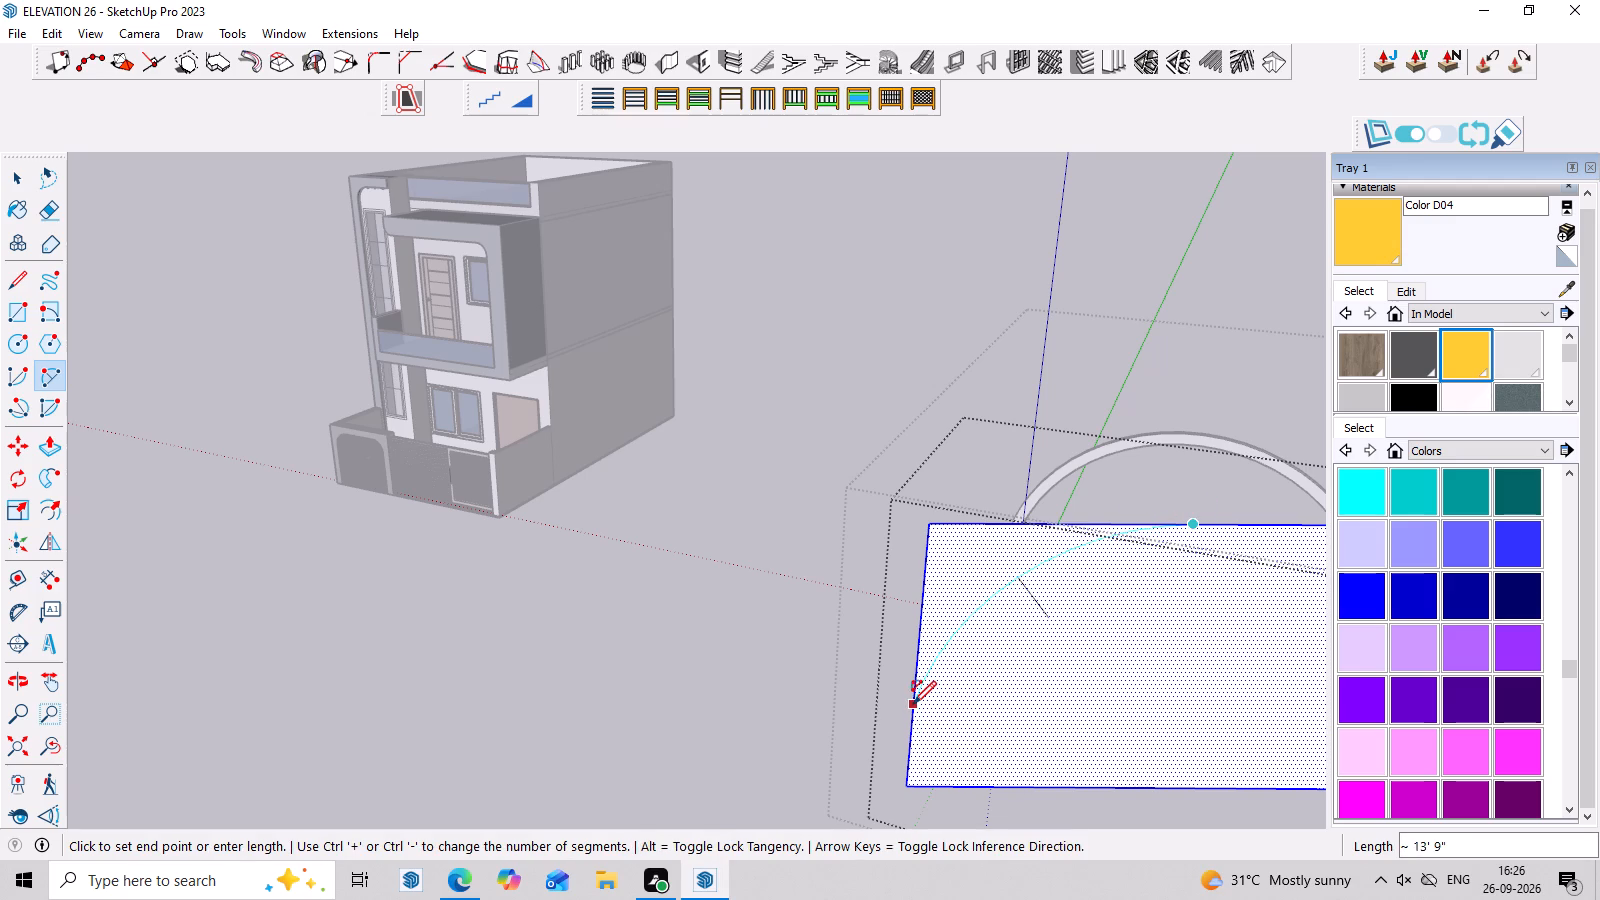
pyautogui.click(1000, 585)
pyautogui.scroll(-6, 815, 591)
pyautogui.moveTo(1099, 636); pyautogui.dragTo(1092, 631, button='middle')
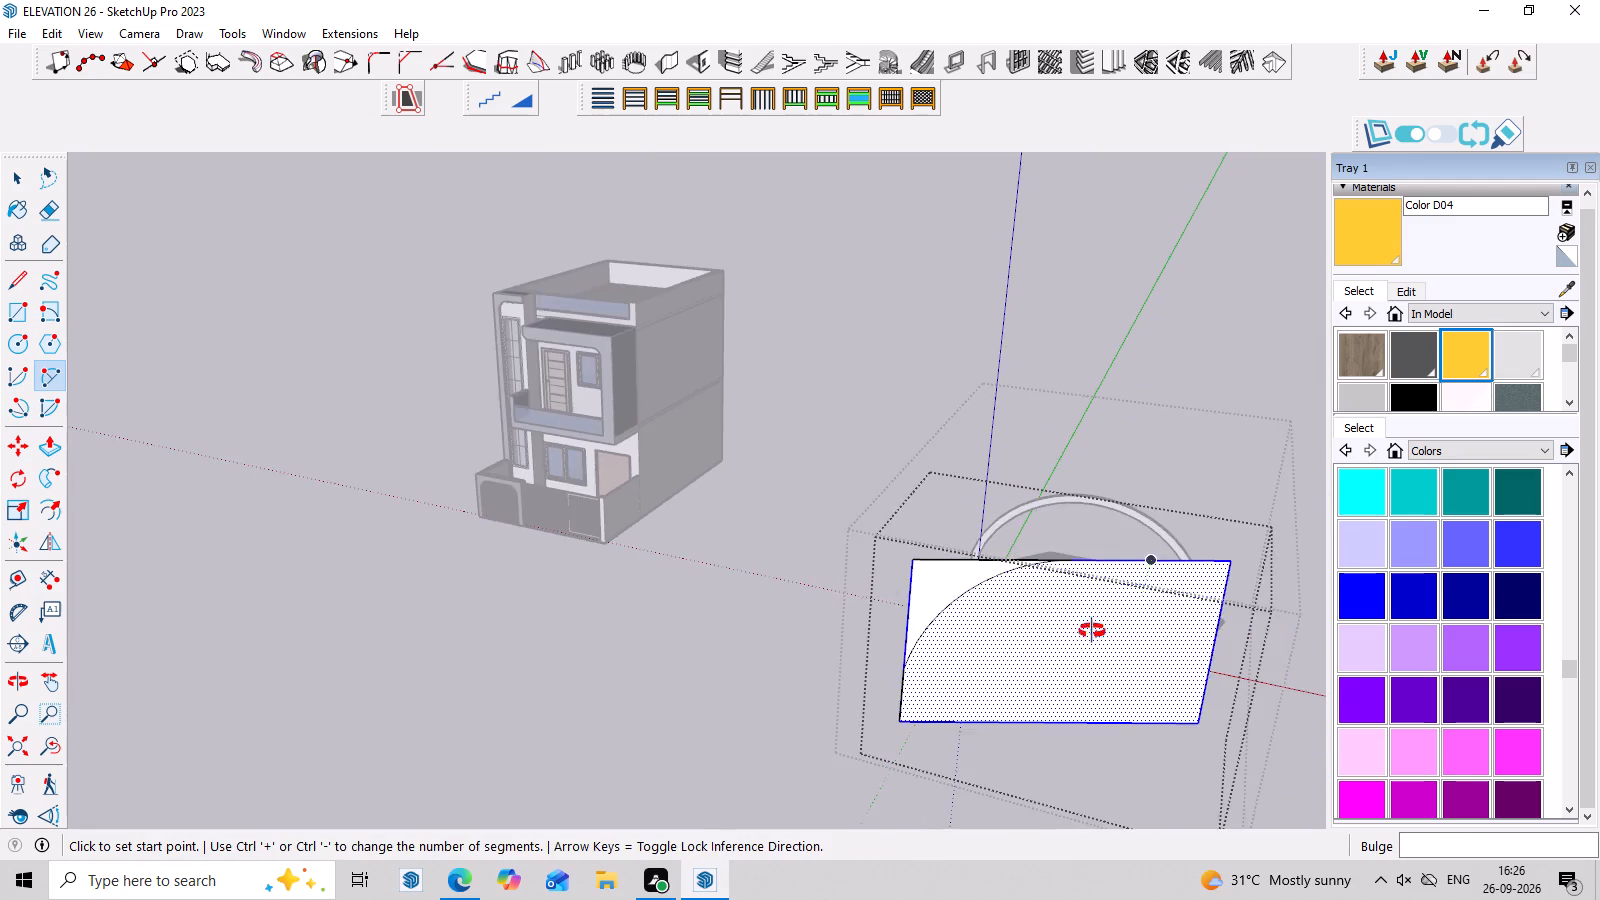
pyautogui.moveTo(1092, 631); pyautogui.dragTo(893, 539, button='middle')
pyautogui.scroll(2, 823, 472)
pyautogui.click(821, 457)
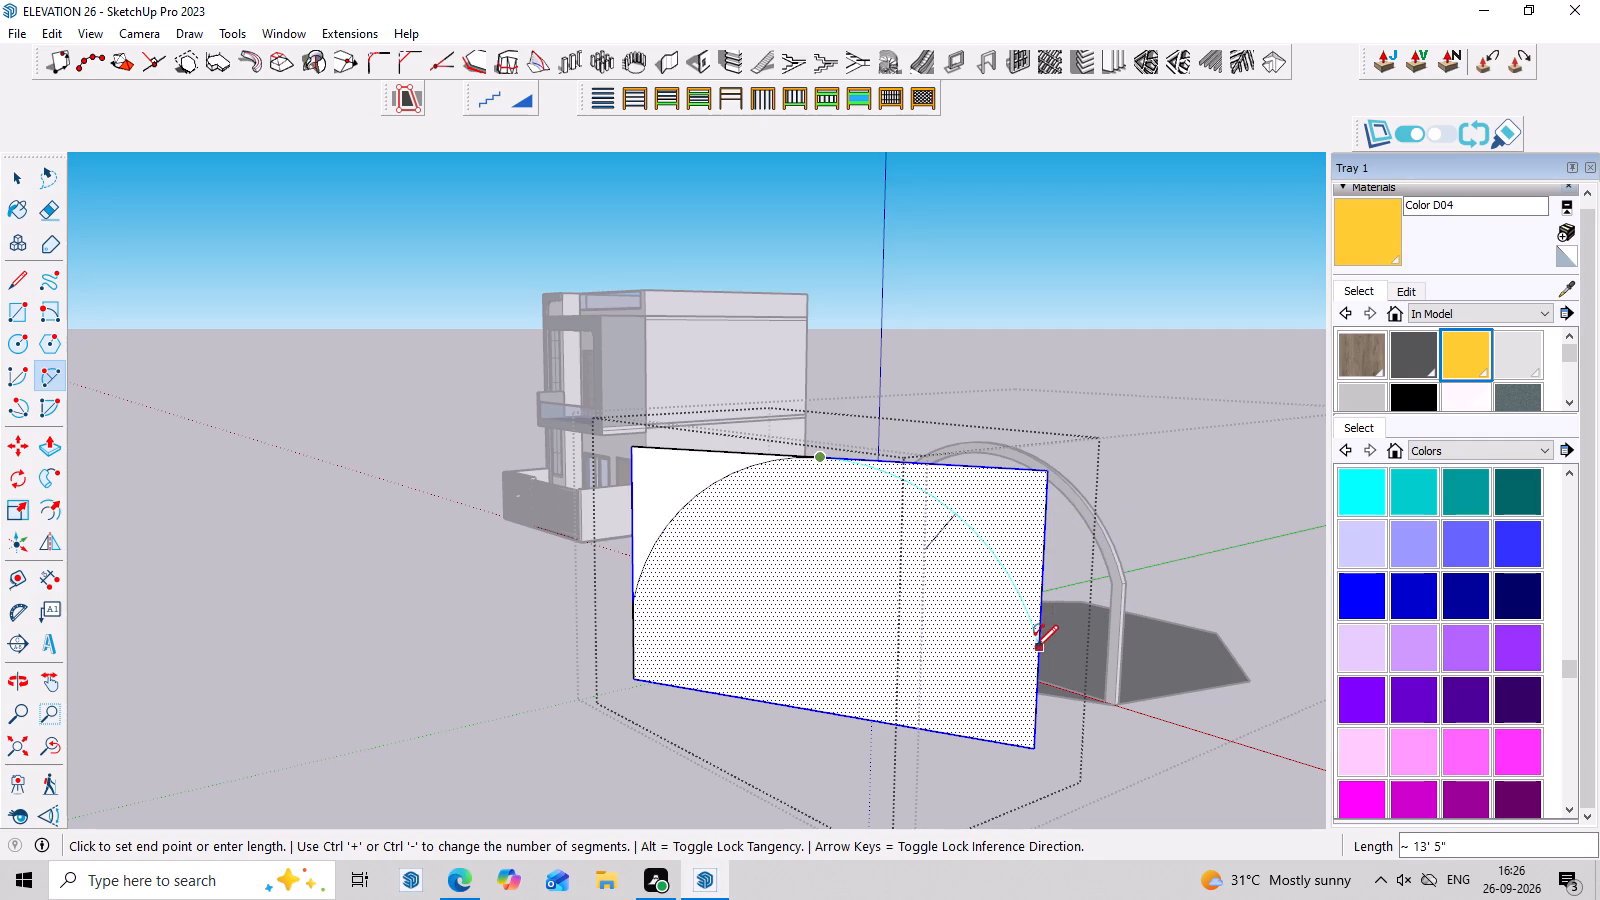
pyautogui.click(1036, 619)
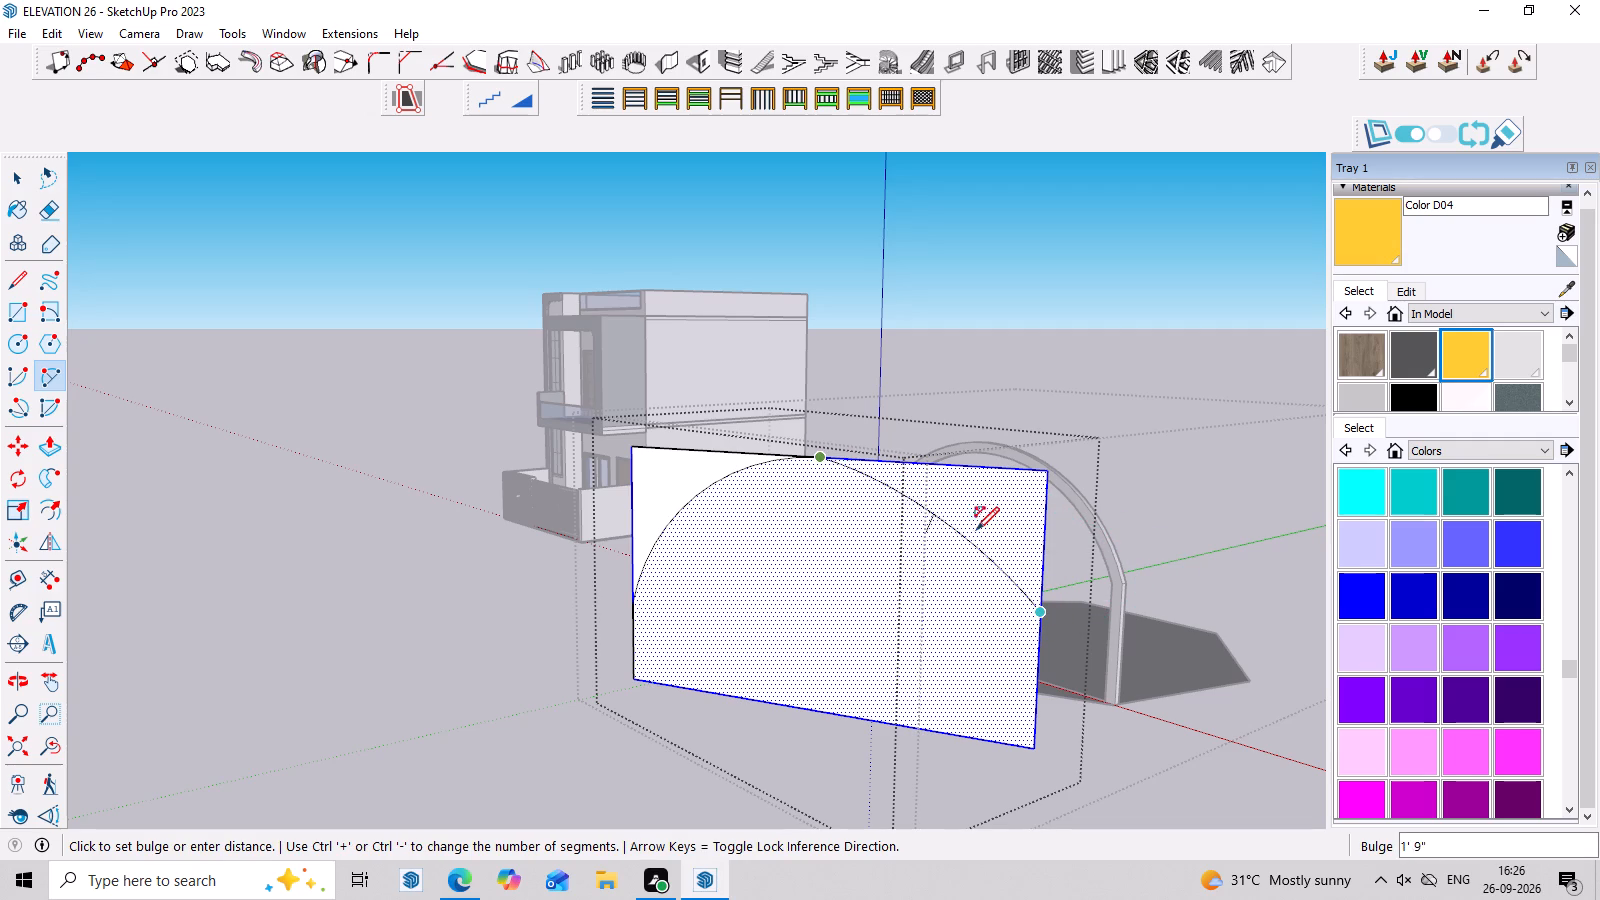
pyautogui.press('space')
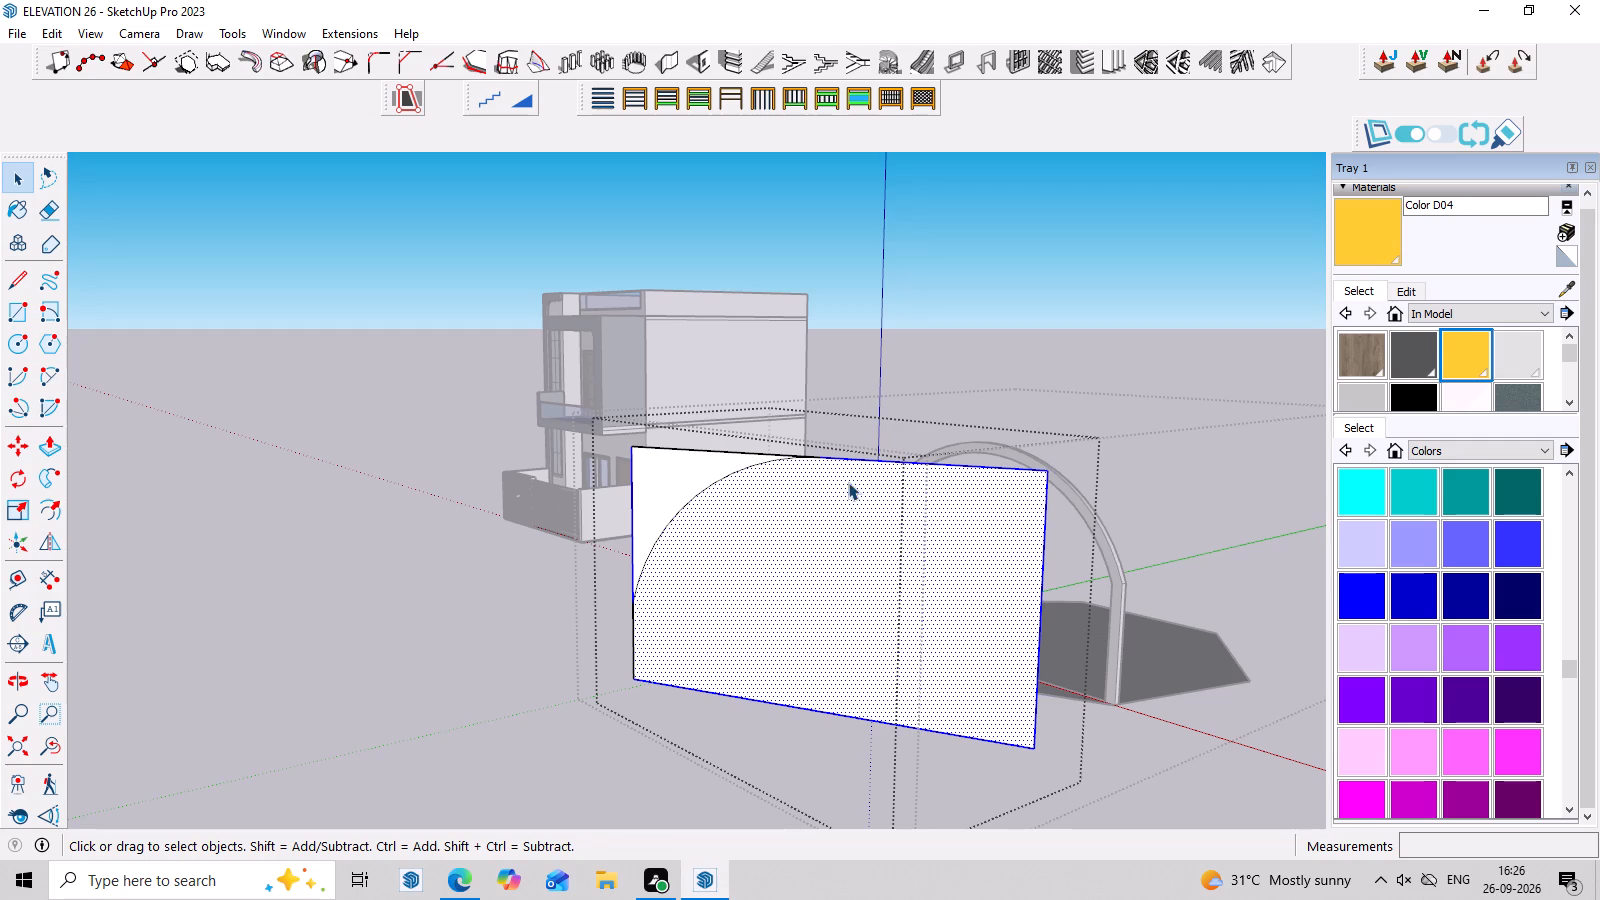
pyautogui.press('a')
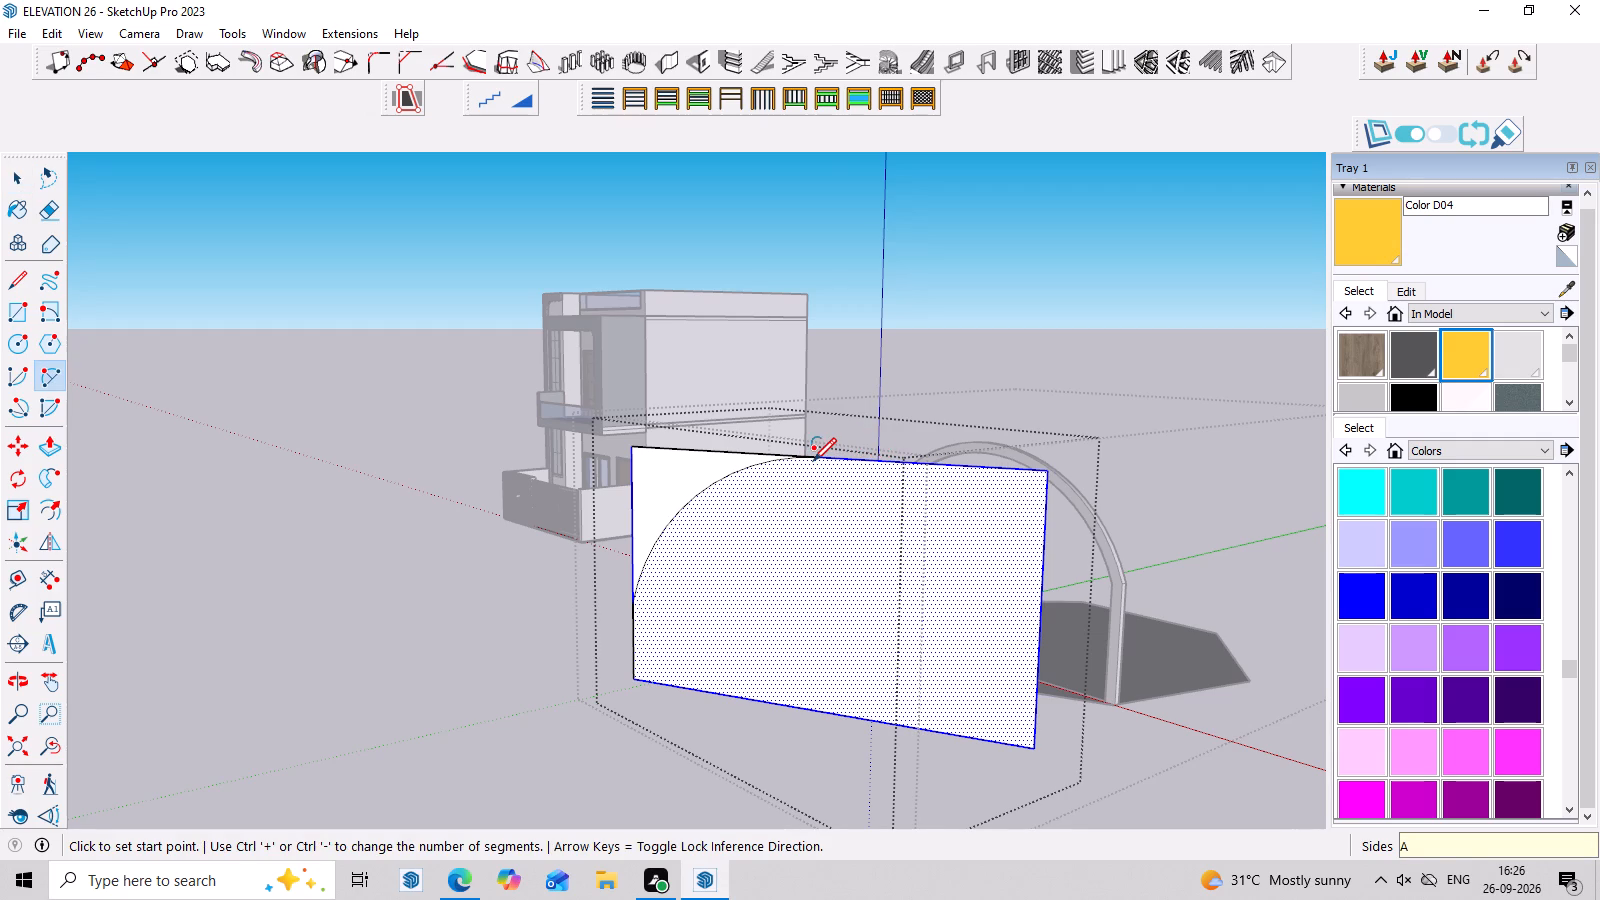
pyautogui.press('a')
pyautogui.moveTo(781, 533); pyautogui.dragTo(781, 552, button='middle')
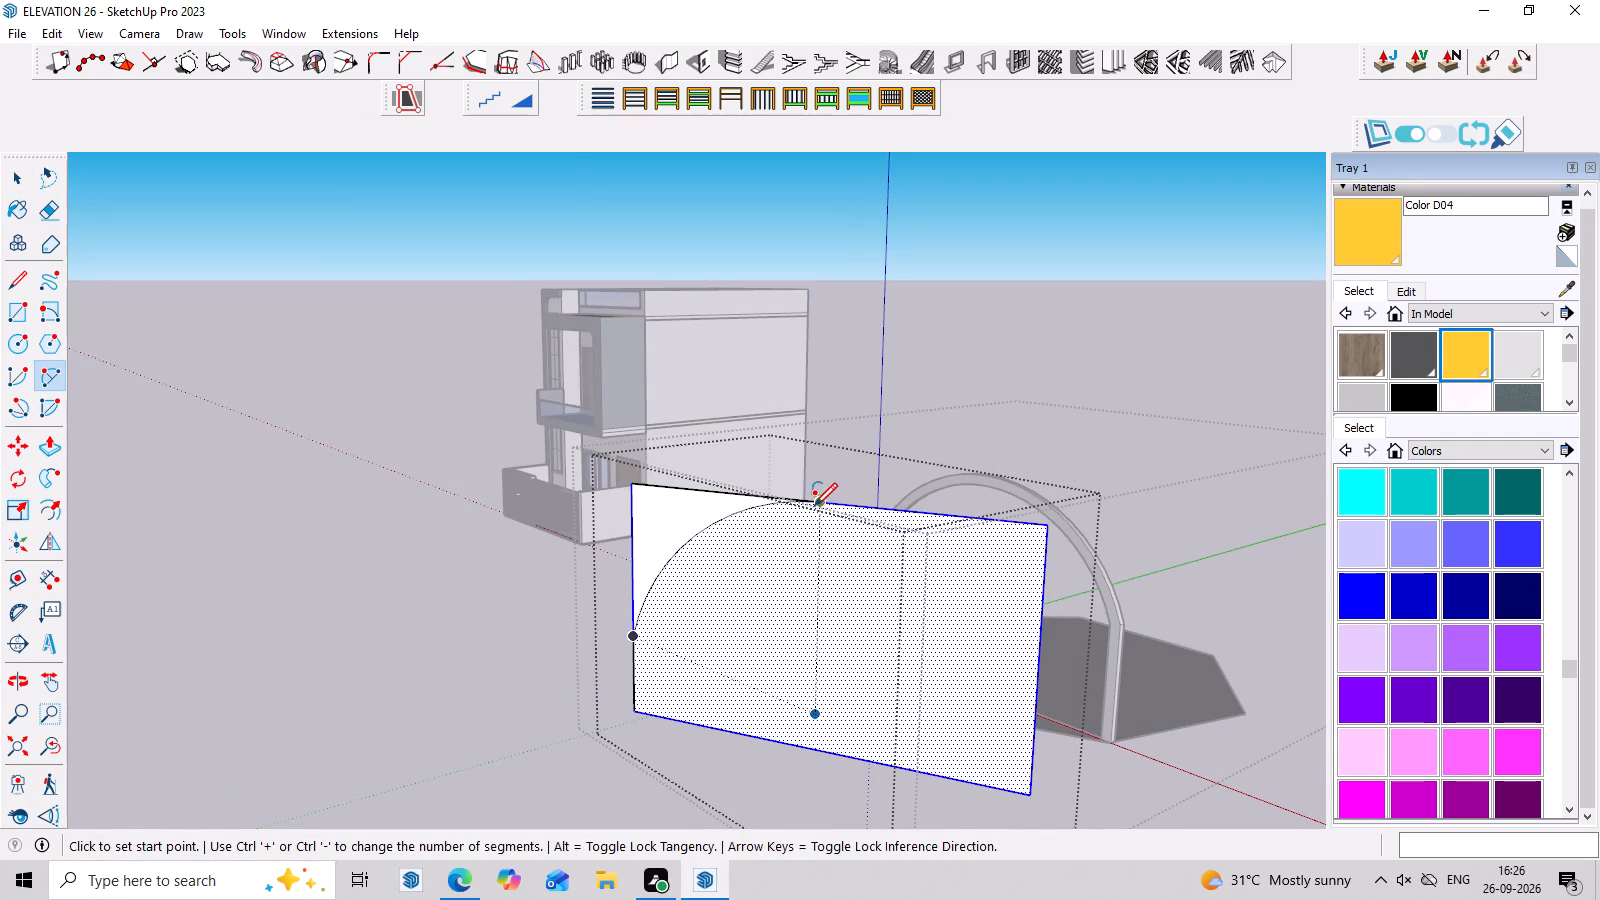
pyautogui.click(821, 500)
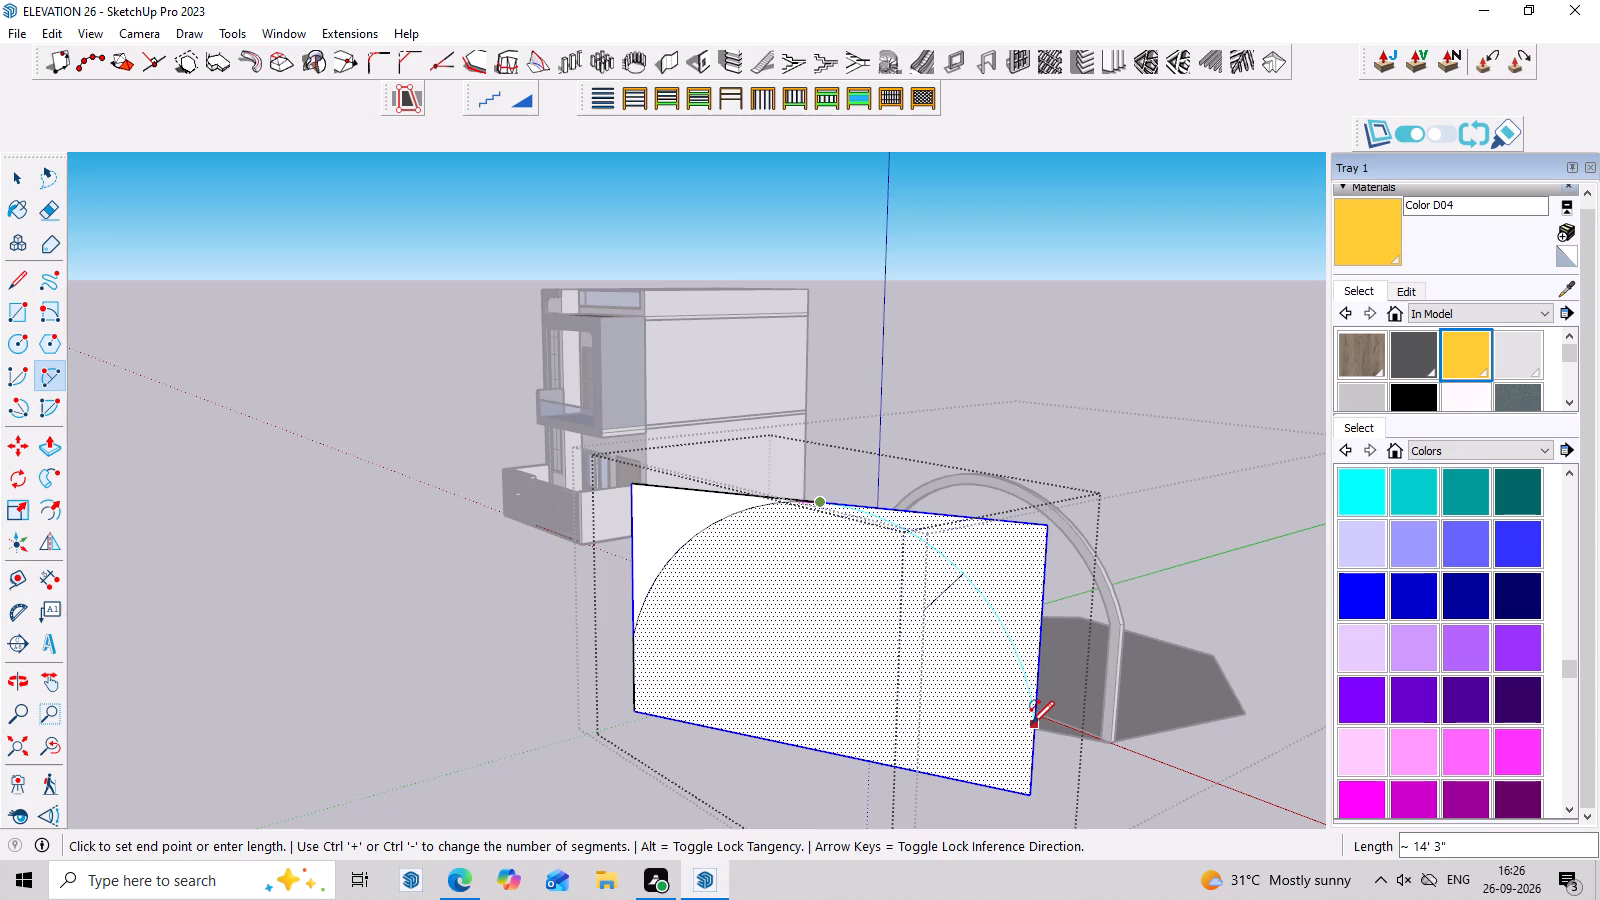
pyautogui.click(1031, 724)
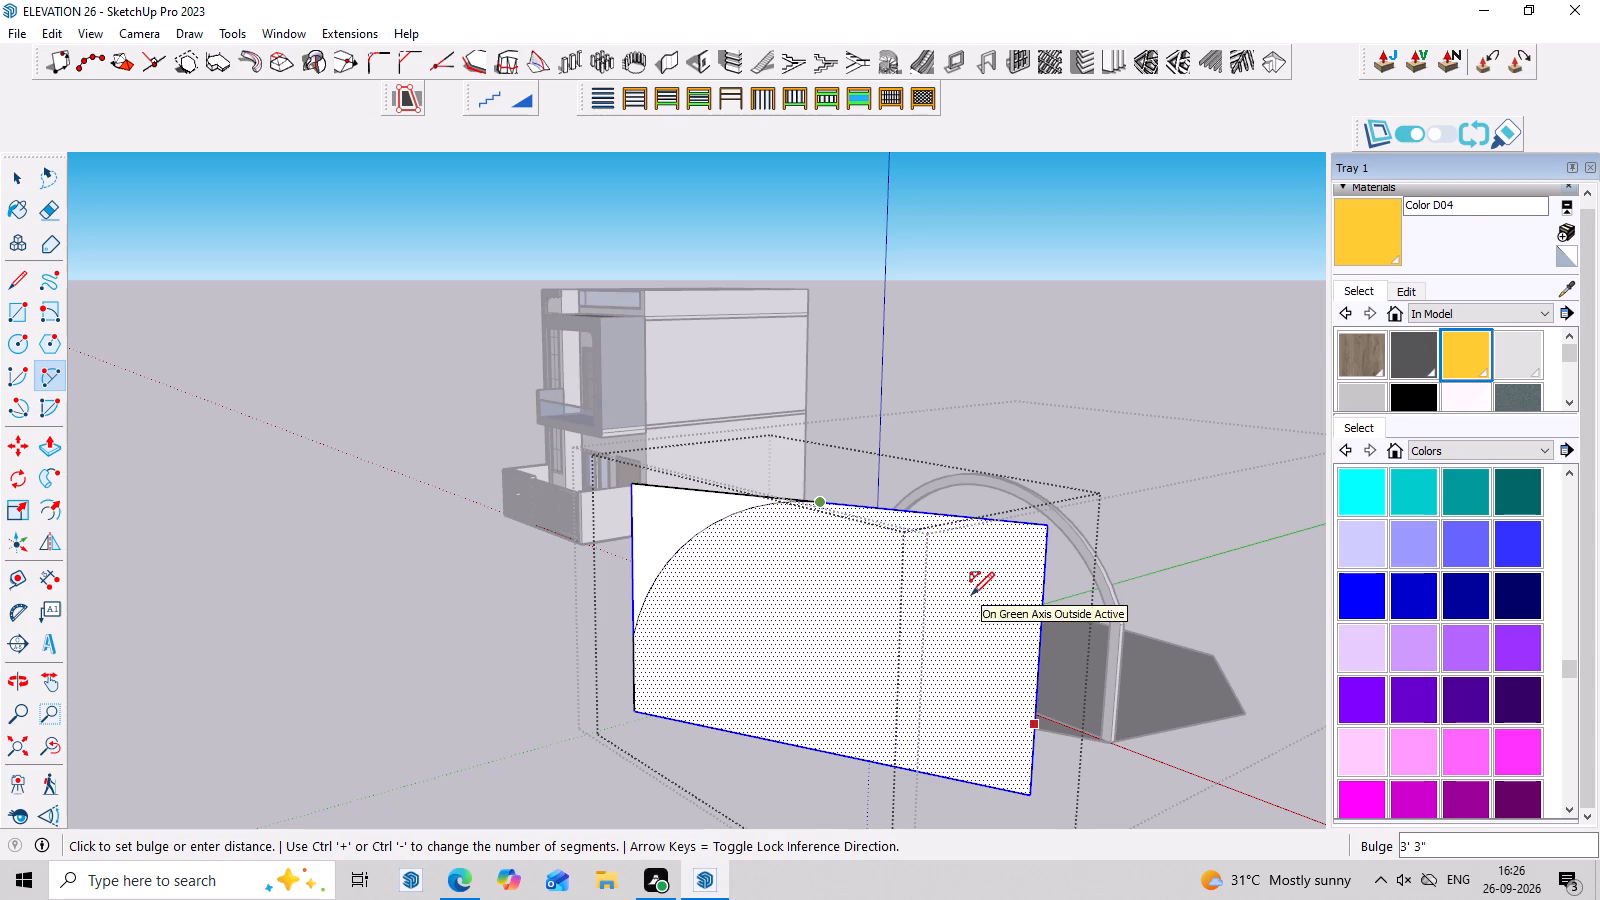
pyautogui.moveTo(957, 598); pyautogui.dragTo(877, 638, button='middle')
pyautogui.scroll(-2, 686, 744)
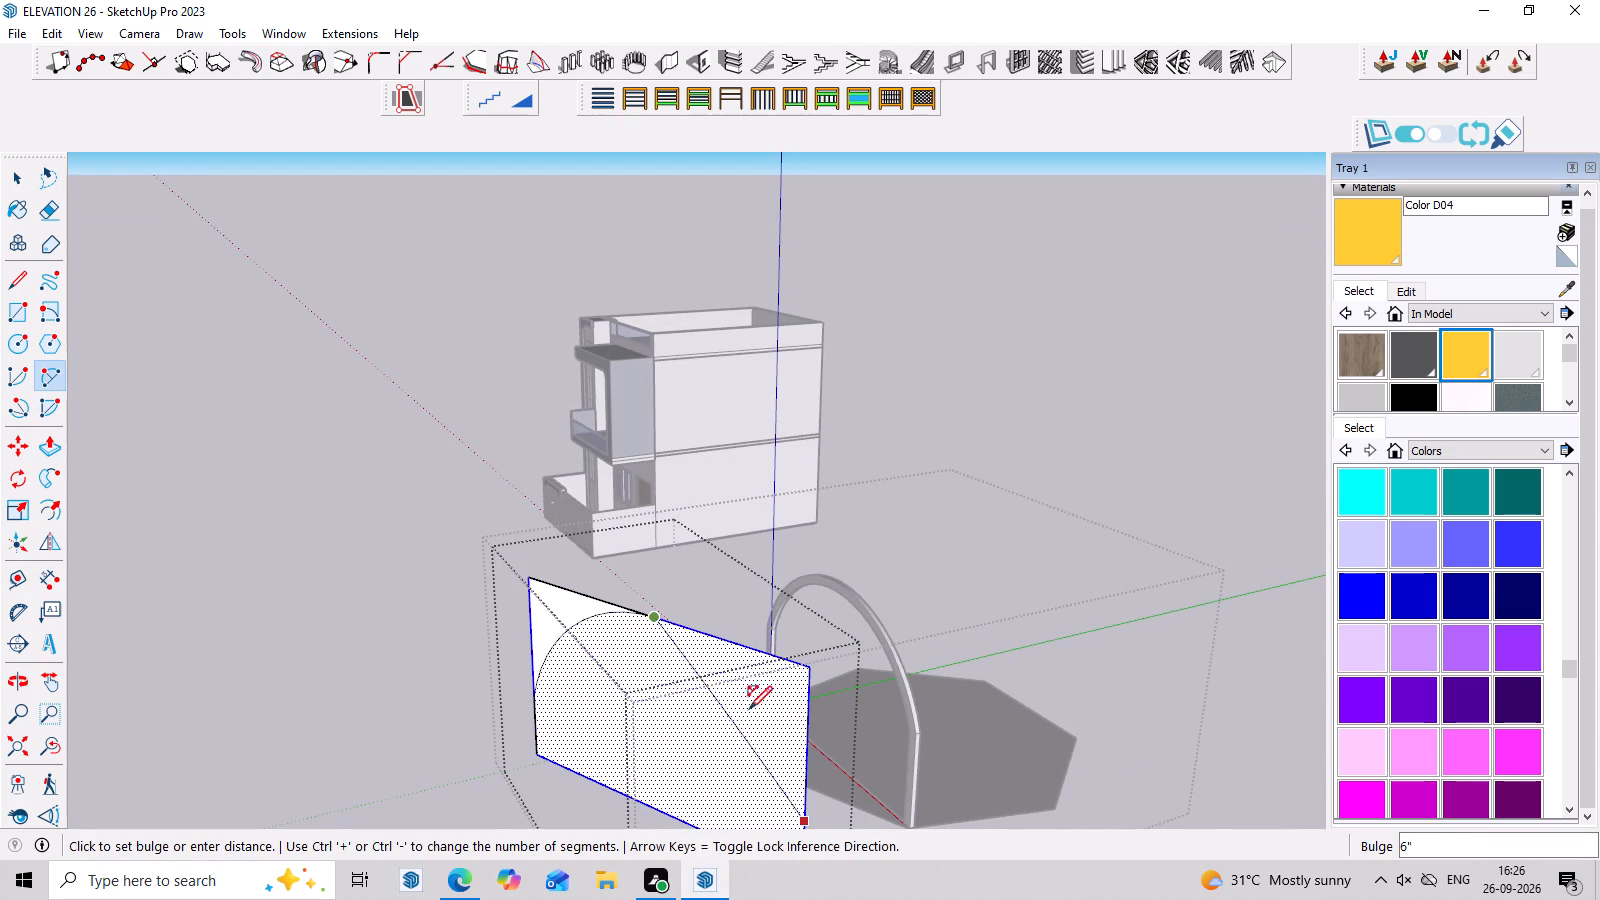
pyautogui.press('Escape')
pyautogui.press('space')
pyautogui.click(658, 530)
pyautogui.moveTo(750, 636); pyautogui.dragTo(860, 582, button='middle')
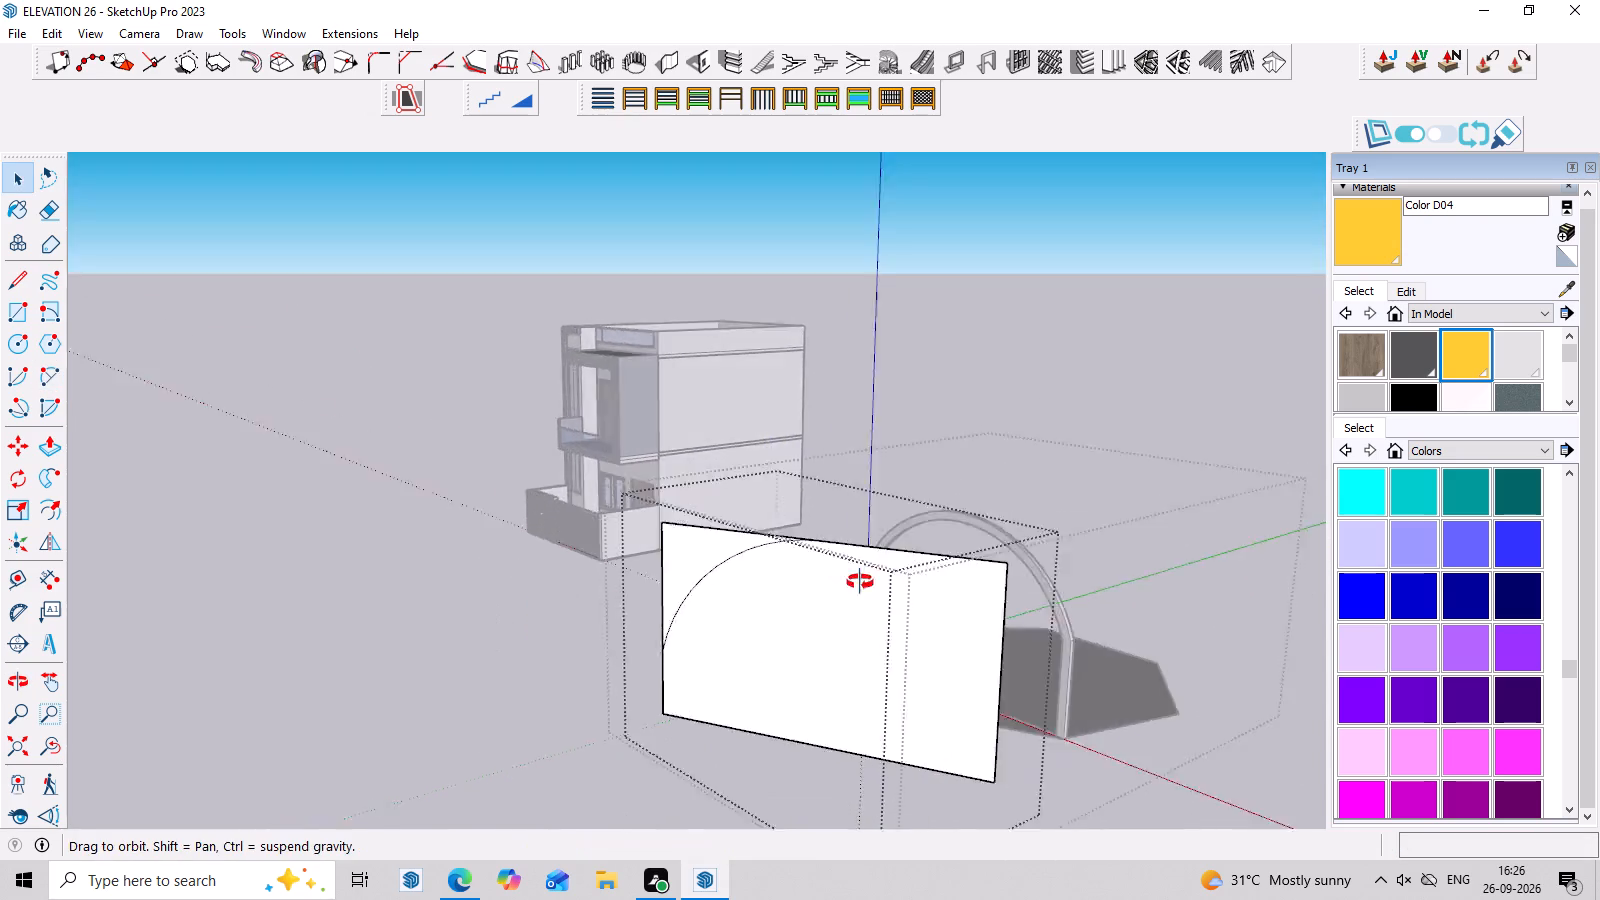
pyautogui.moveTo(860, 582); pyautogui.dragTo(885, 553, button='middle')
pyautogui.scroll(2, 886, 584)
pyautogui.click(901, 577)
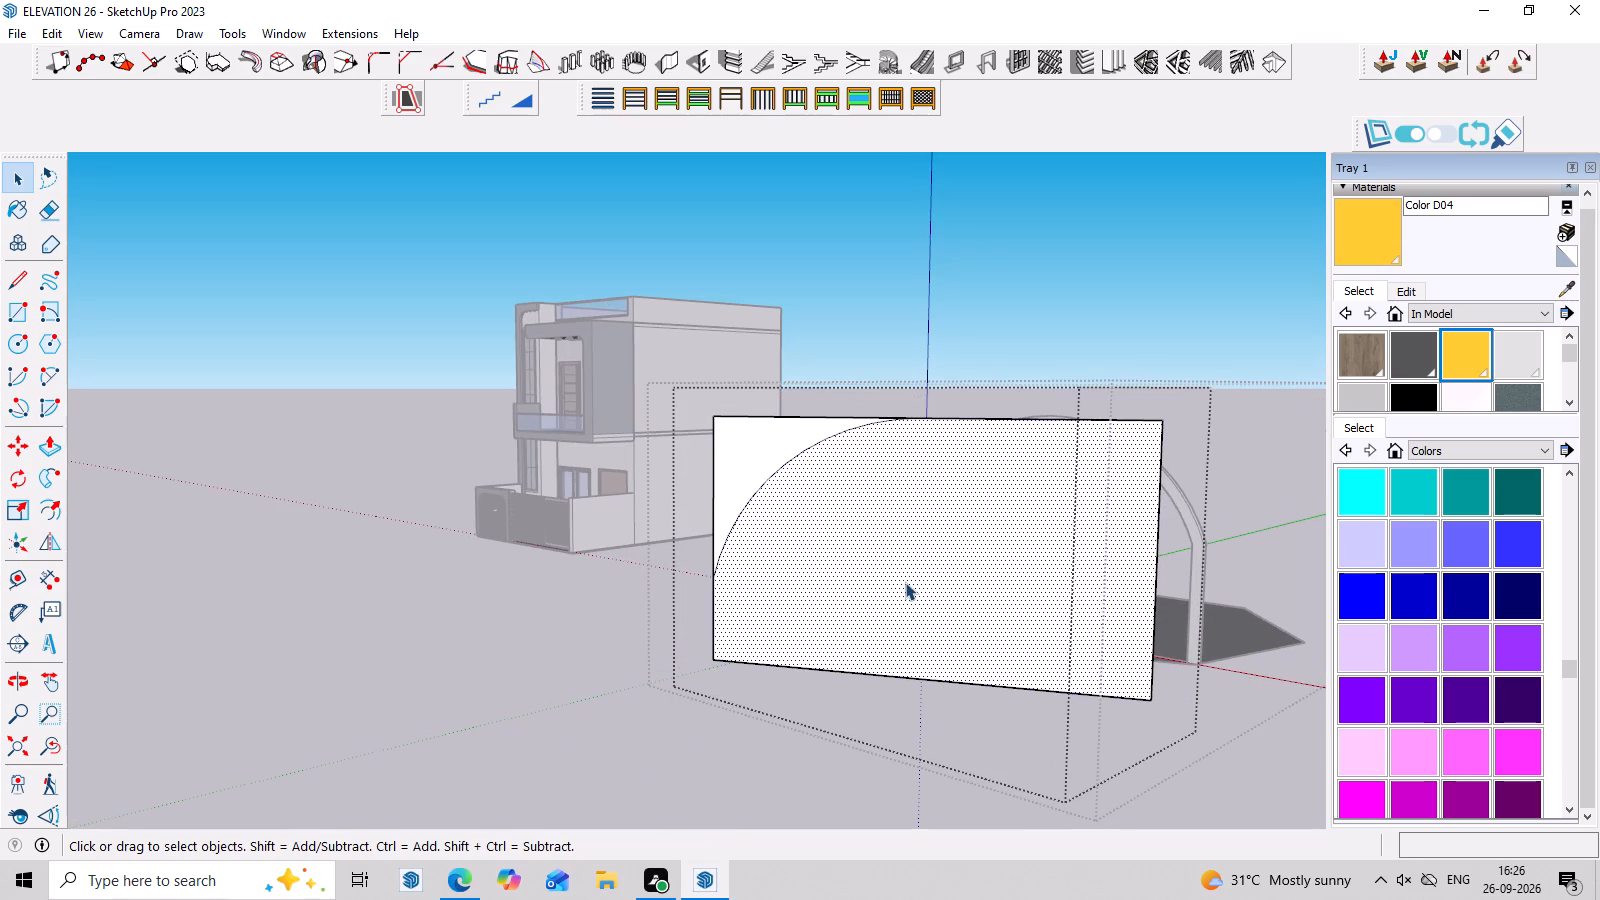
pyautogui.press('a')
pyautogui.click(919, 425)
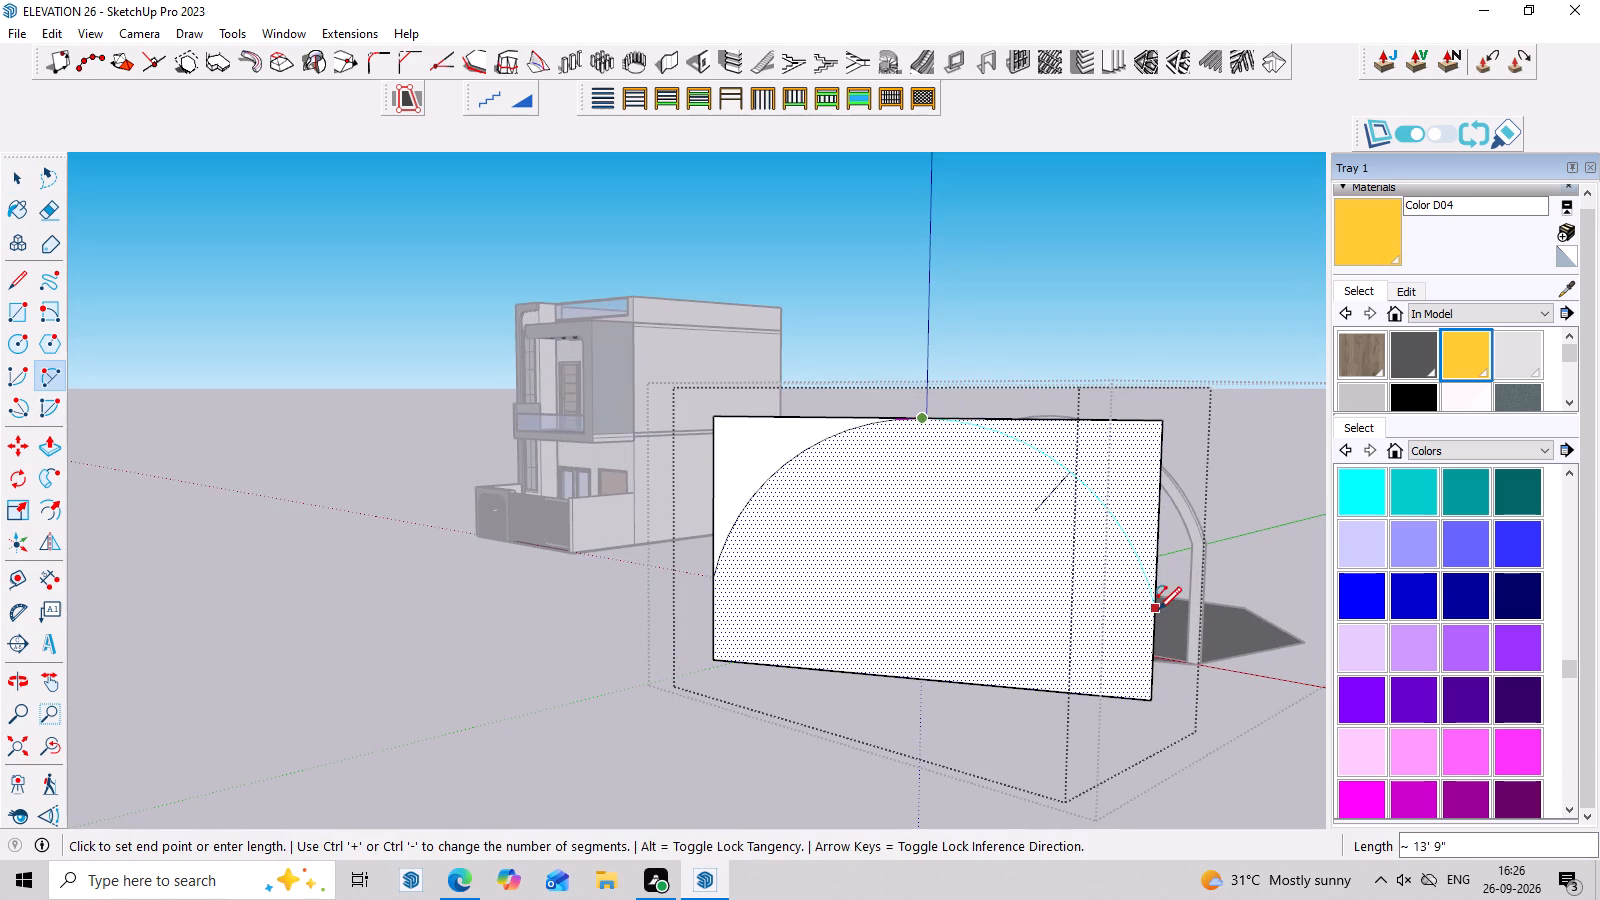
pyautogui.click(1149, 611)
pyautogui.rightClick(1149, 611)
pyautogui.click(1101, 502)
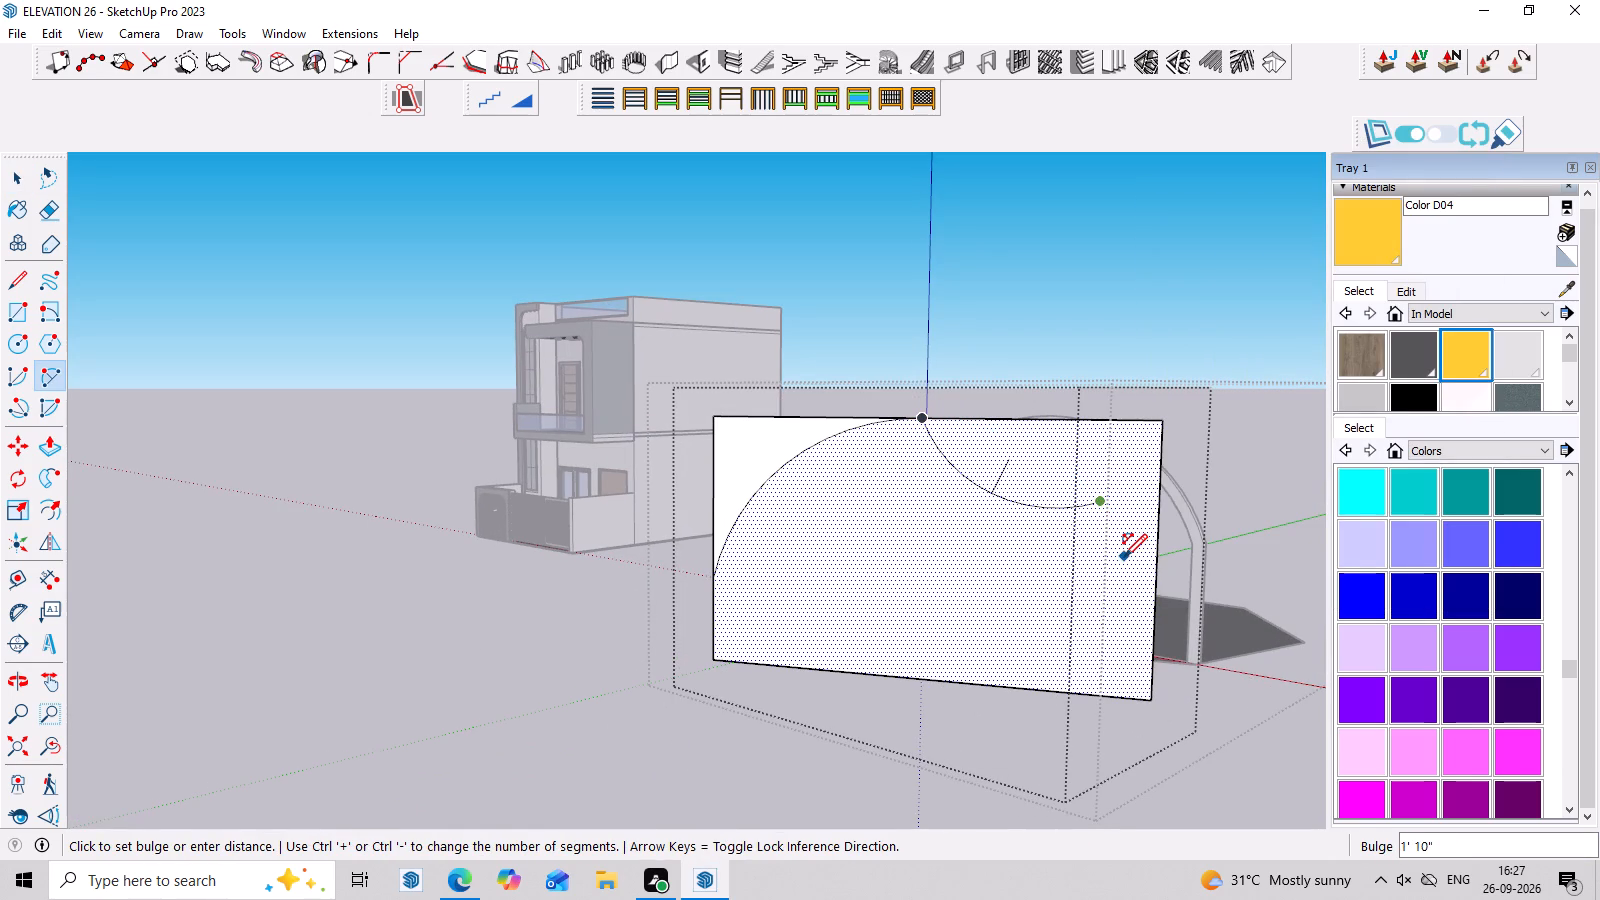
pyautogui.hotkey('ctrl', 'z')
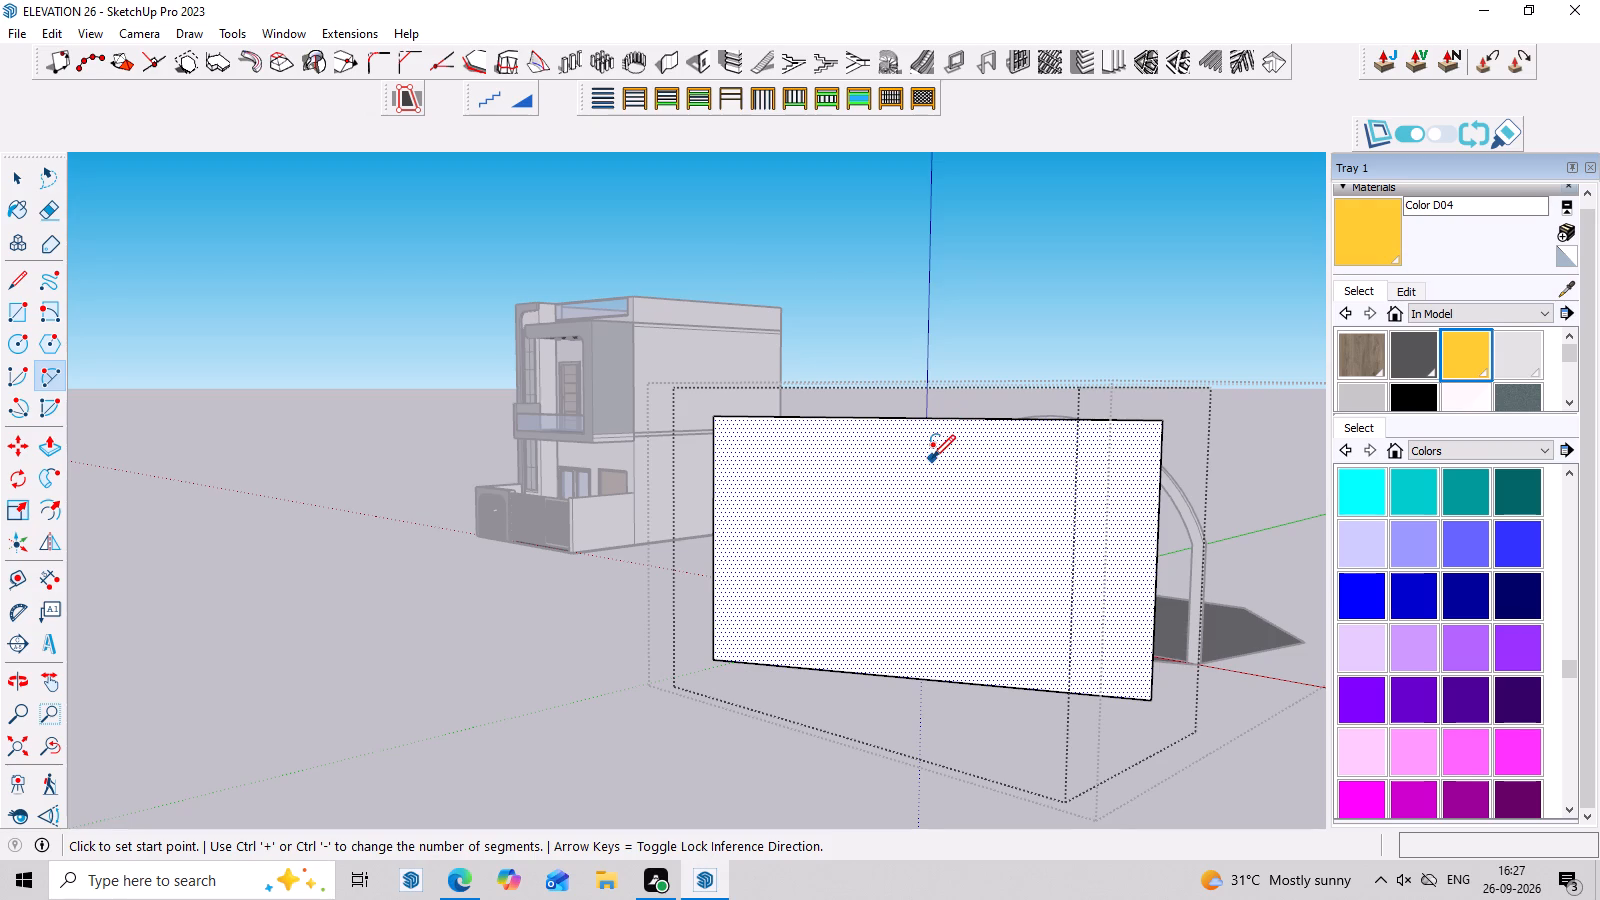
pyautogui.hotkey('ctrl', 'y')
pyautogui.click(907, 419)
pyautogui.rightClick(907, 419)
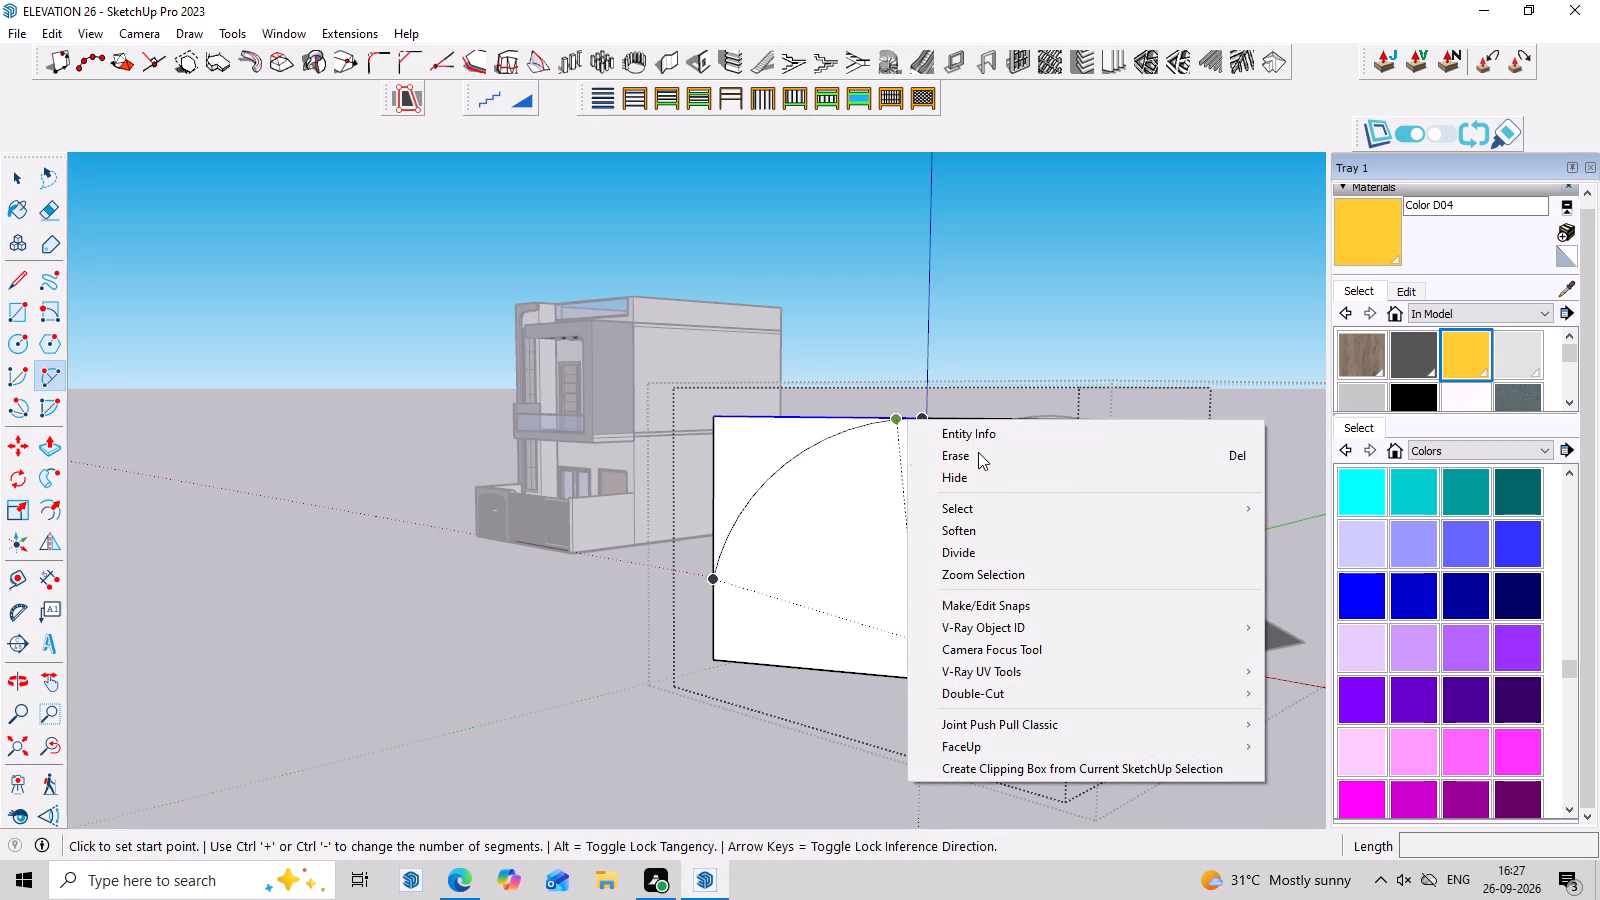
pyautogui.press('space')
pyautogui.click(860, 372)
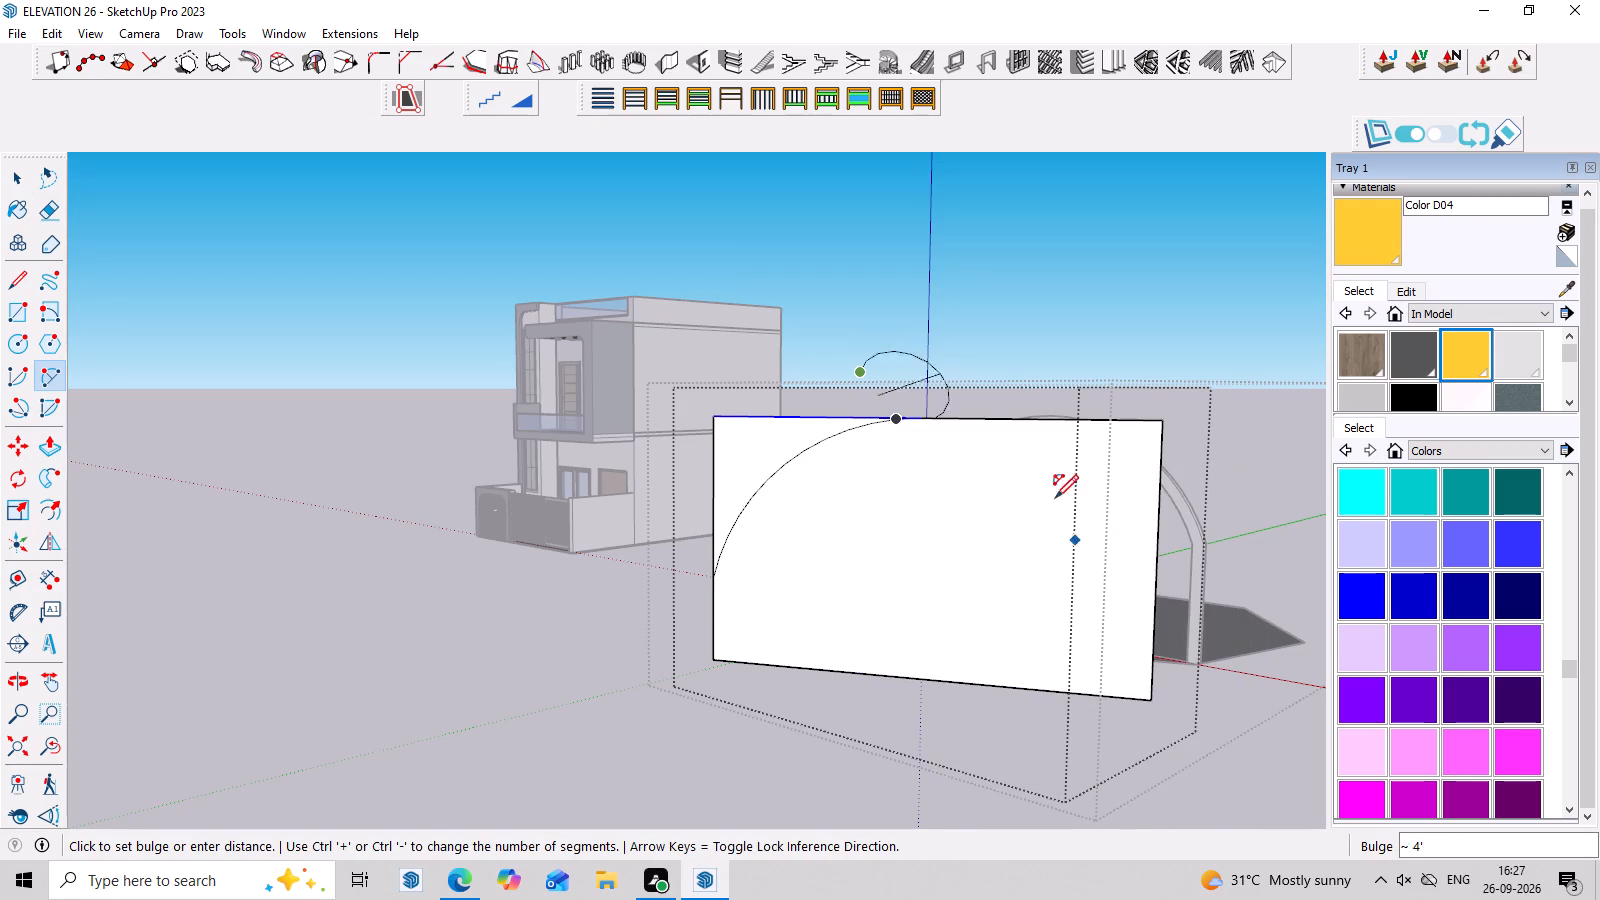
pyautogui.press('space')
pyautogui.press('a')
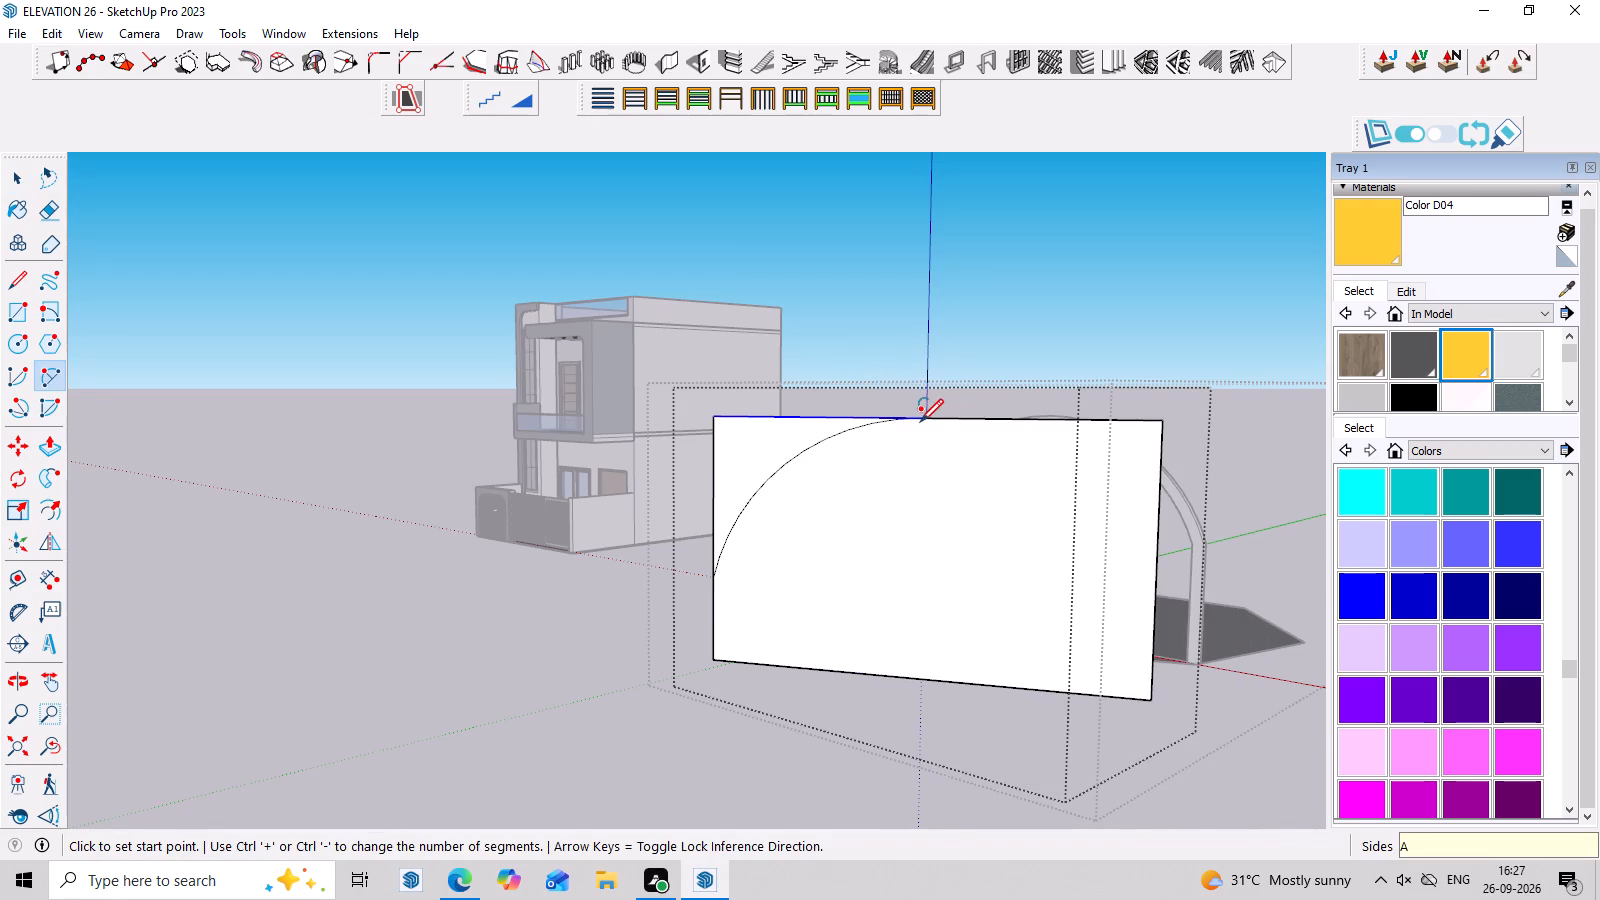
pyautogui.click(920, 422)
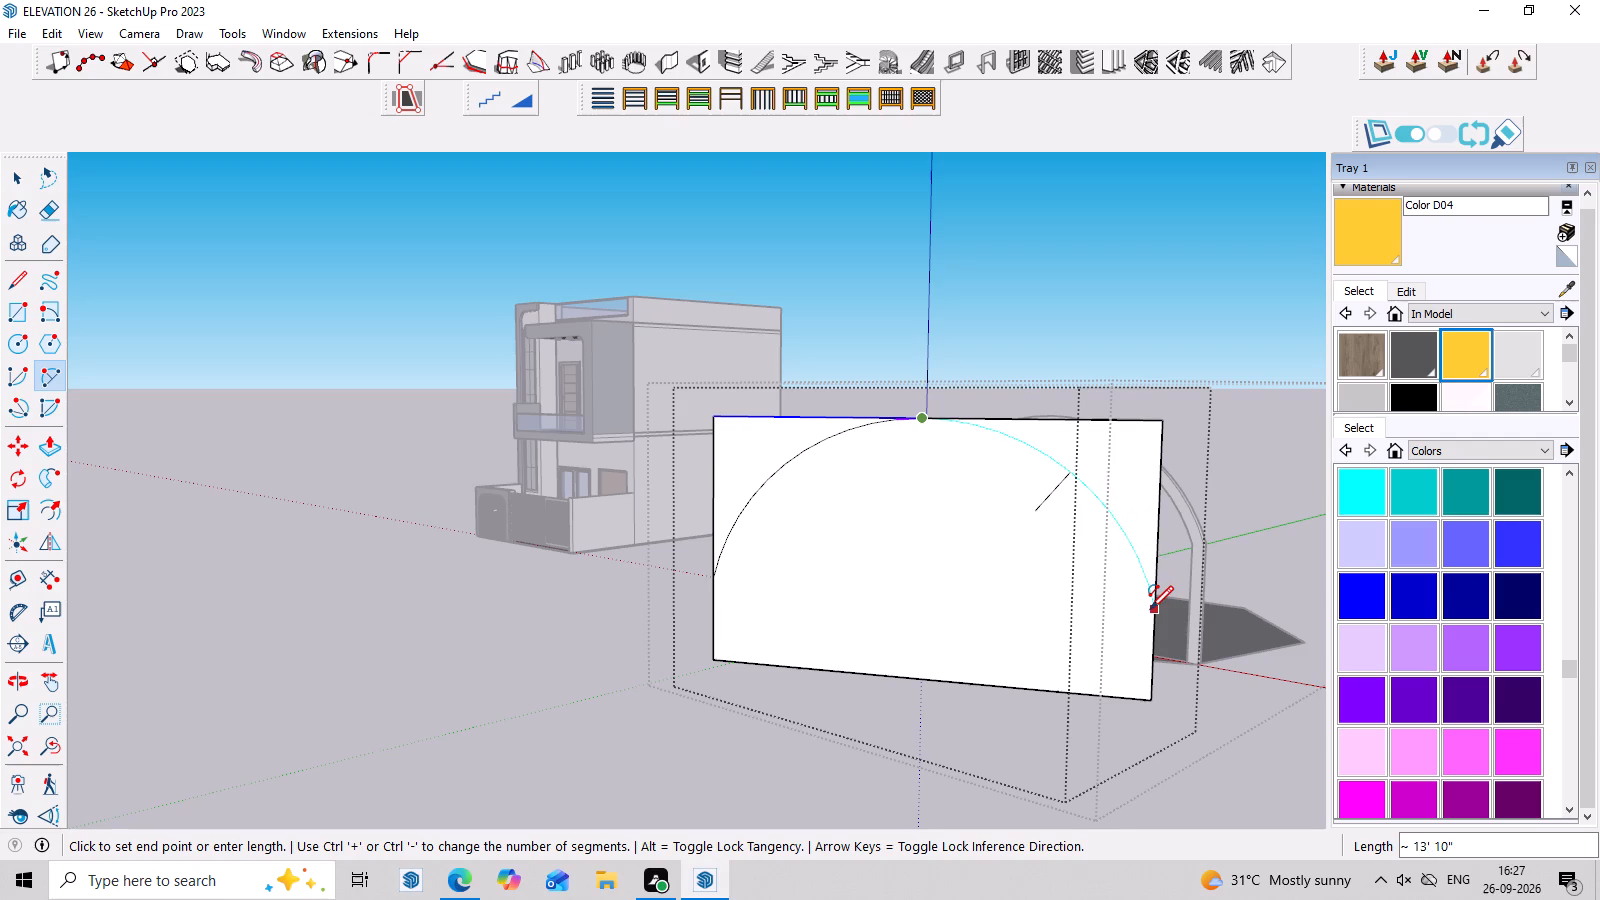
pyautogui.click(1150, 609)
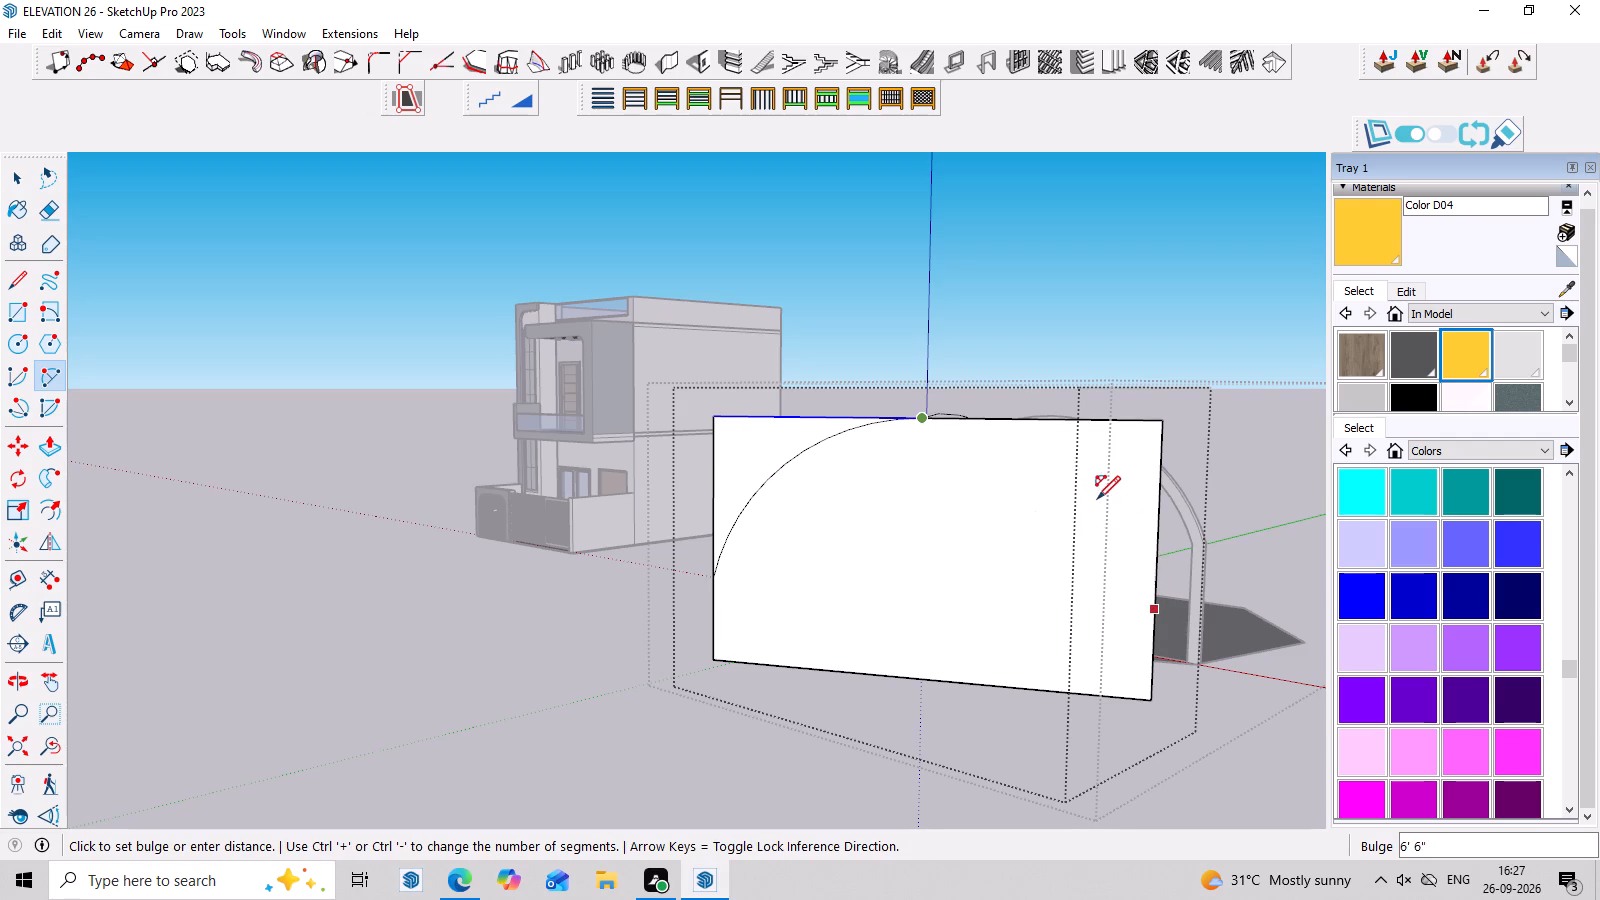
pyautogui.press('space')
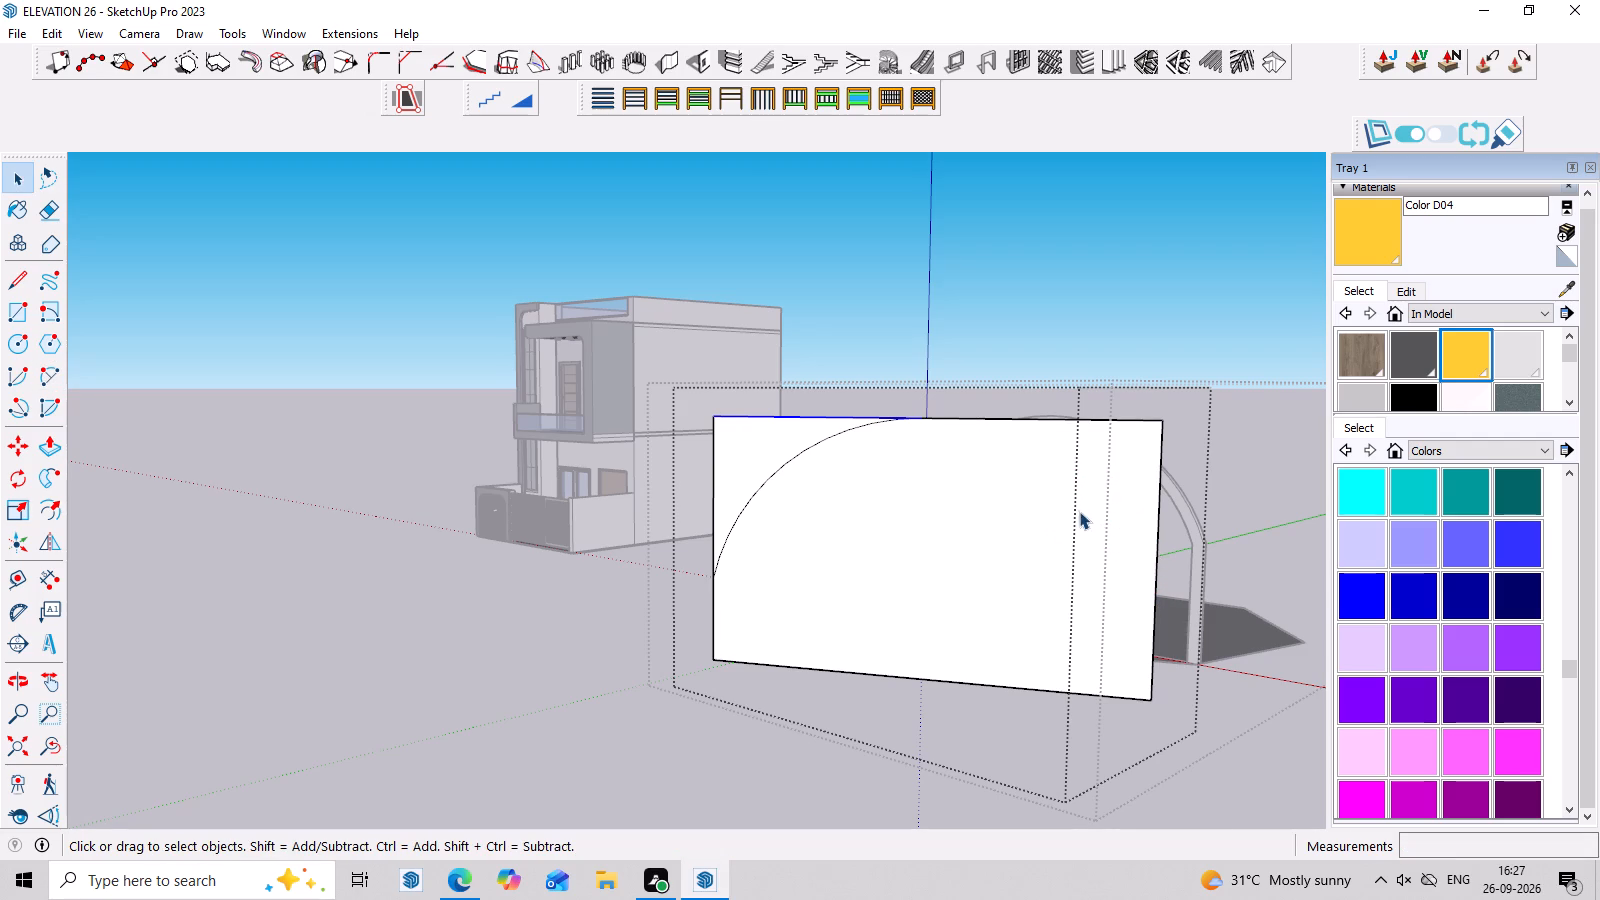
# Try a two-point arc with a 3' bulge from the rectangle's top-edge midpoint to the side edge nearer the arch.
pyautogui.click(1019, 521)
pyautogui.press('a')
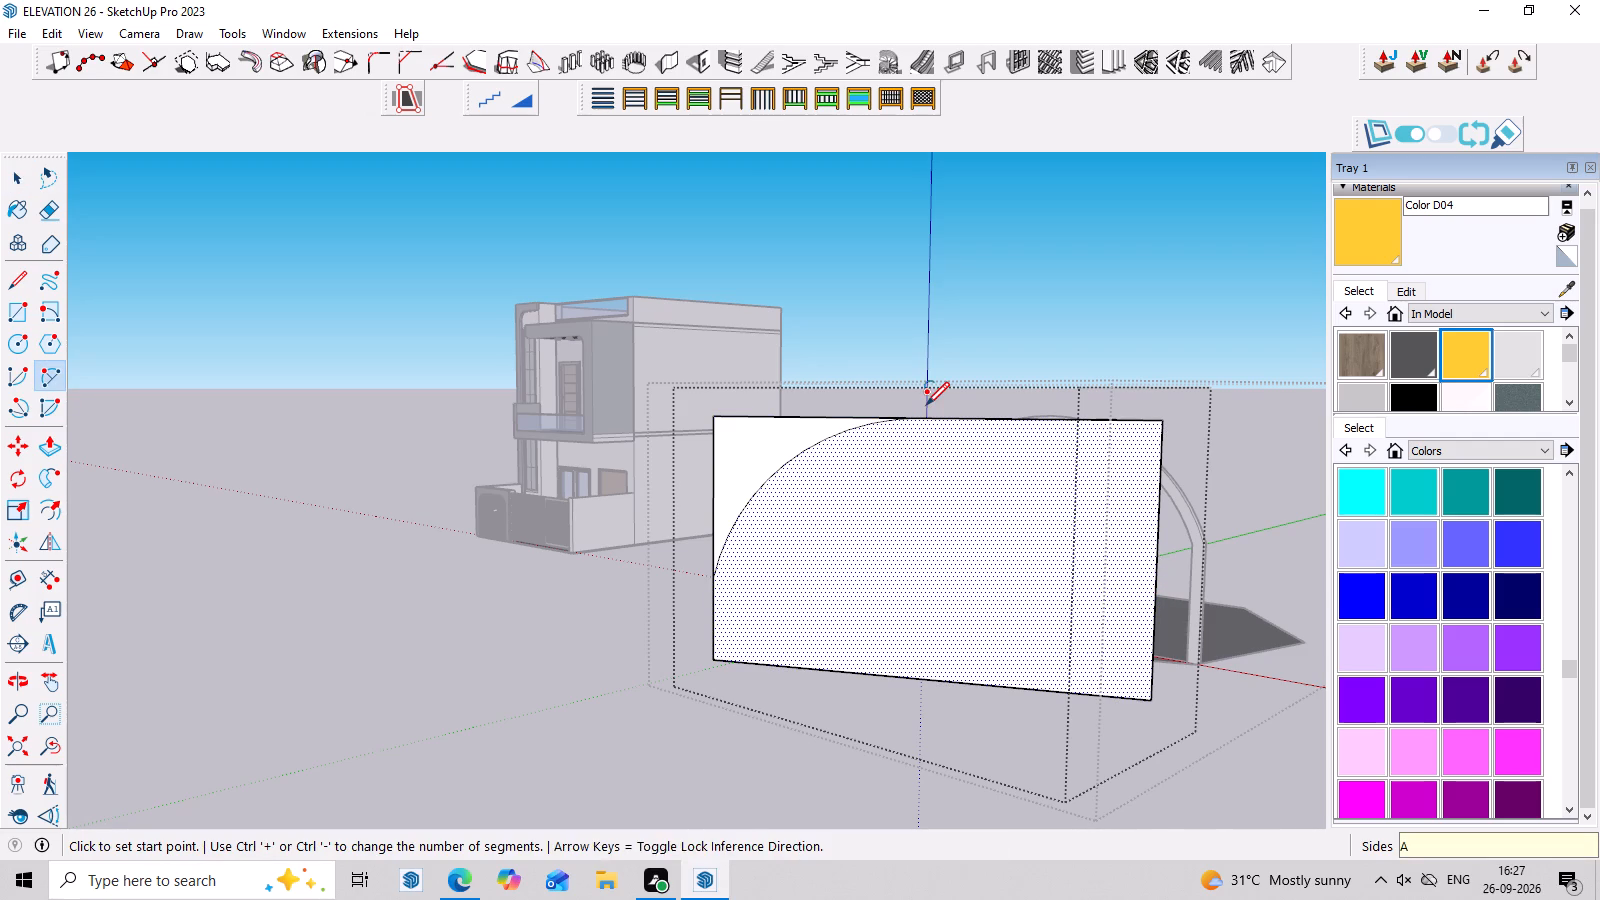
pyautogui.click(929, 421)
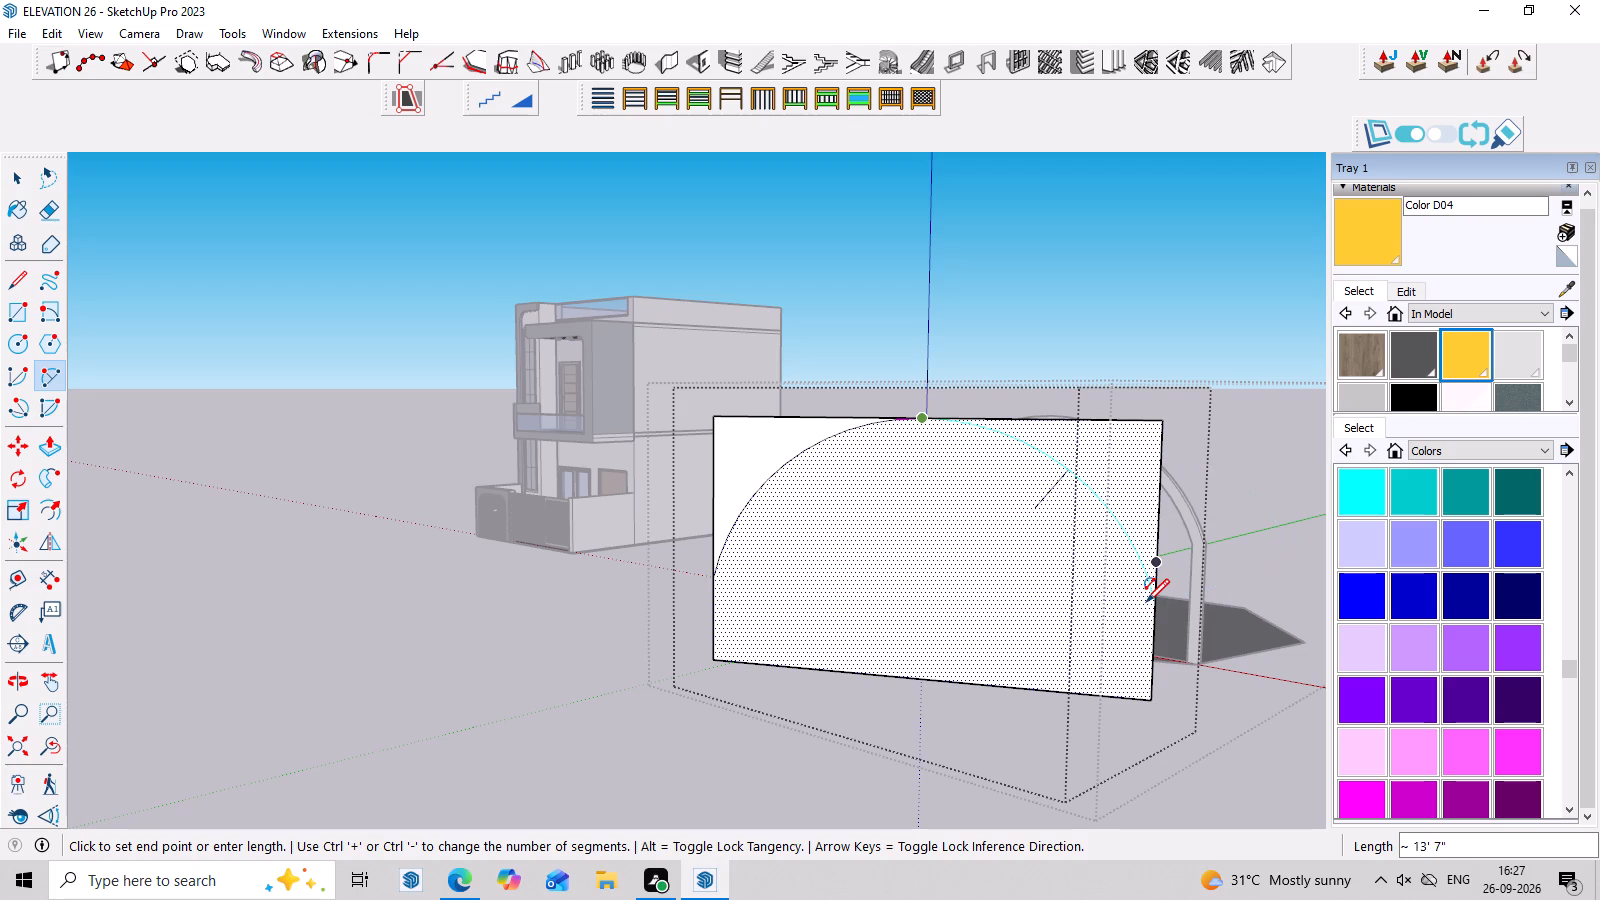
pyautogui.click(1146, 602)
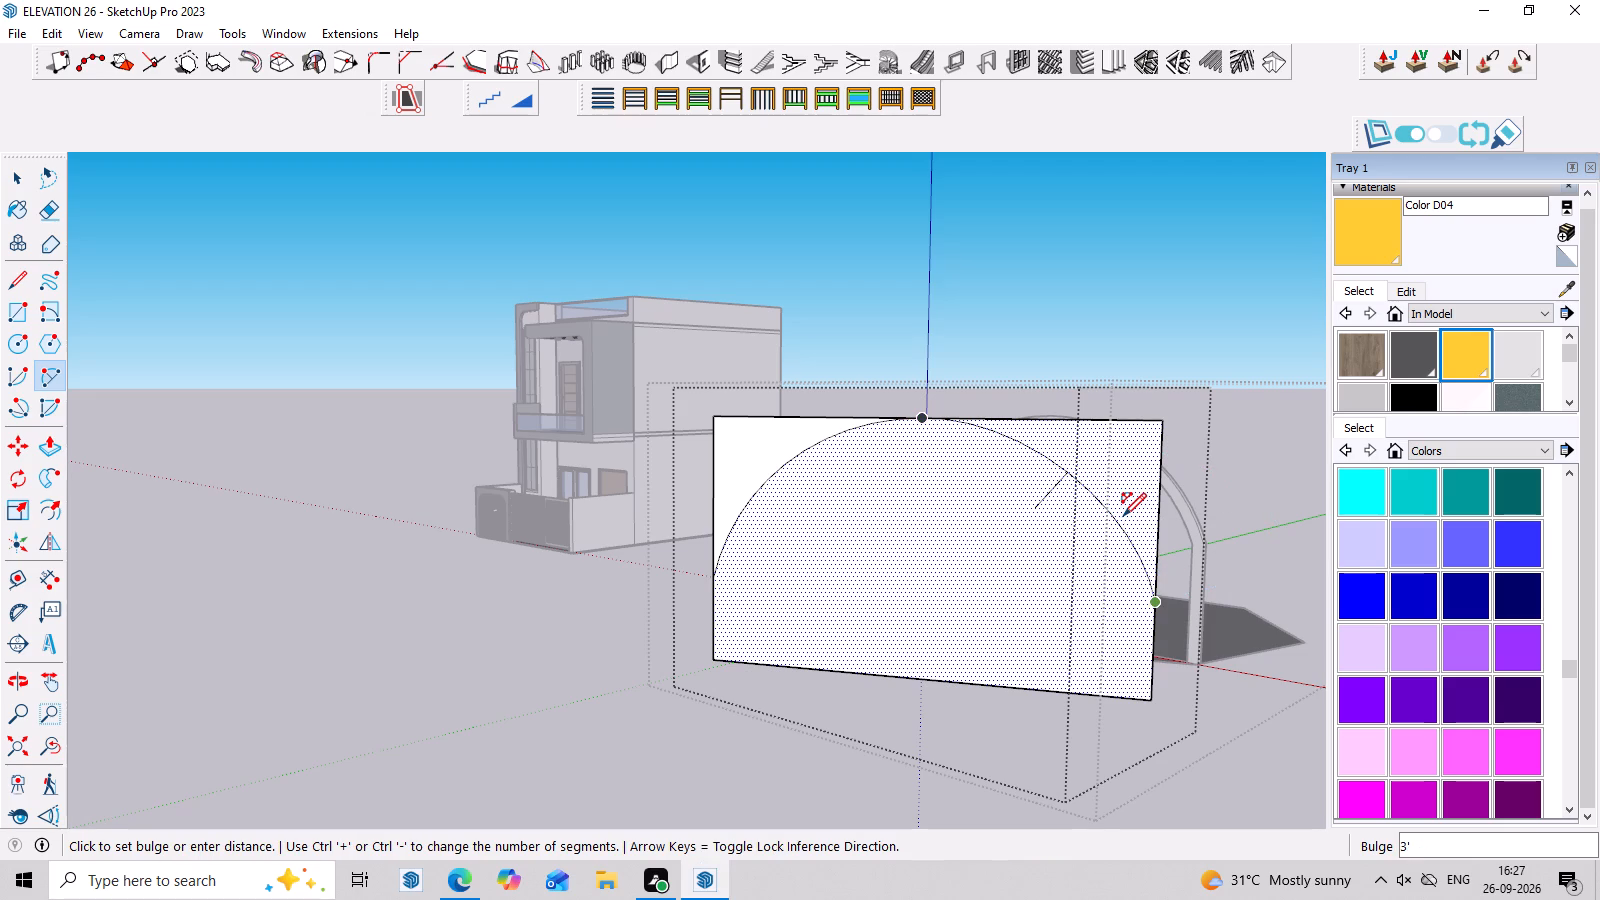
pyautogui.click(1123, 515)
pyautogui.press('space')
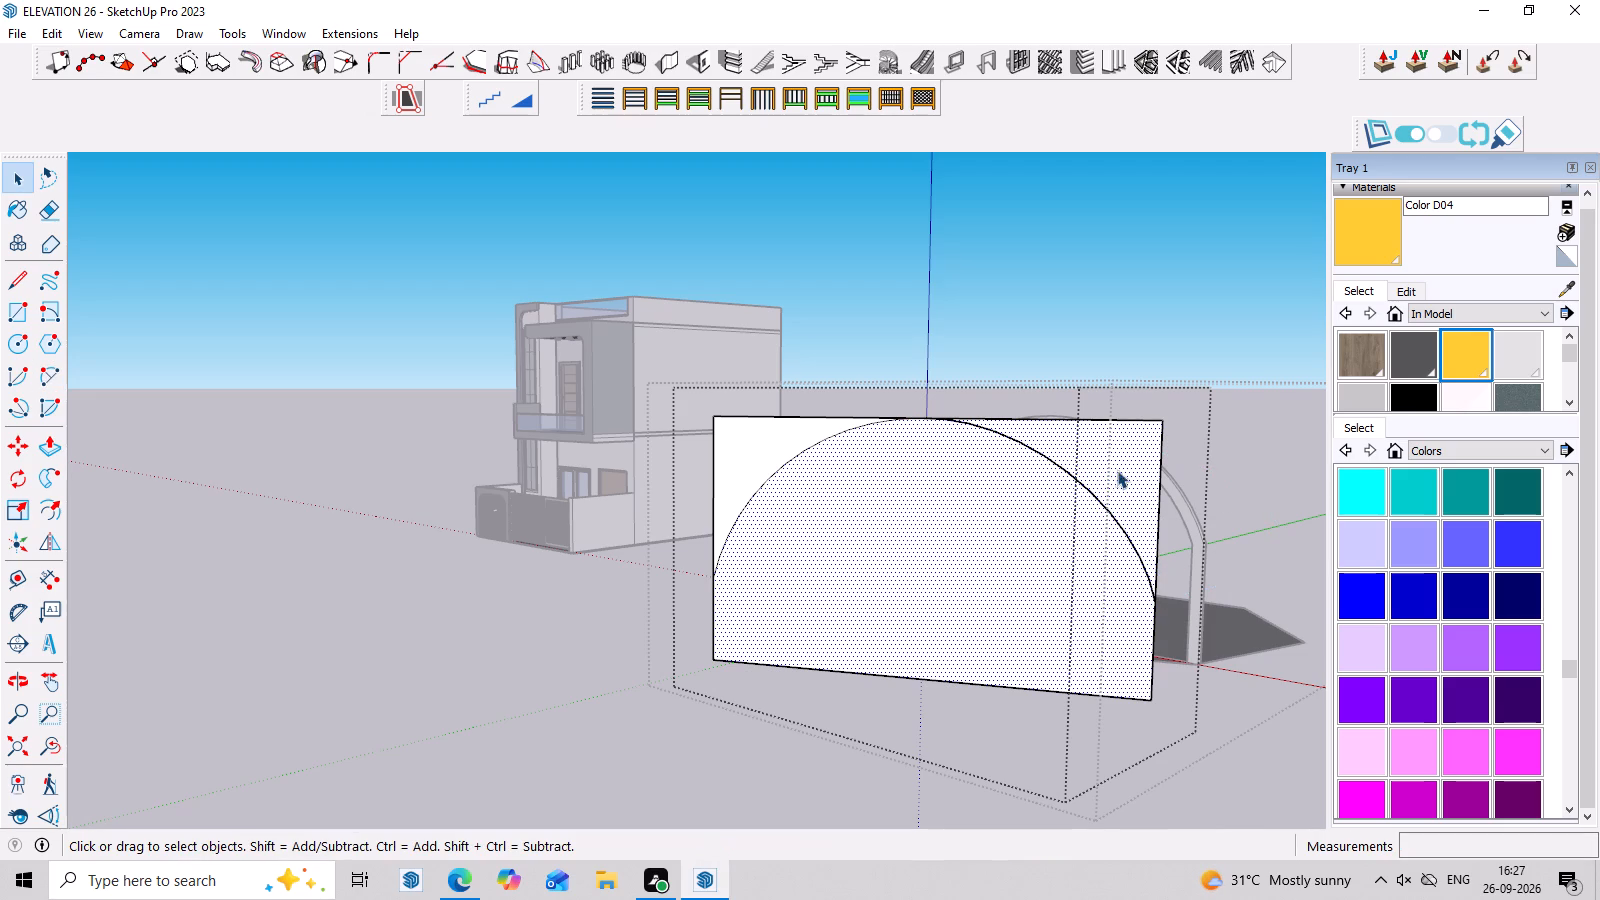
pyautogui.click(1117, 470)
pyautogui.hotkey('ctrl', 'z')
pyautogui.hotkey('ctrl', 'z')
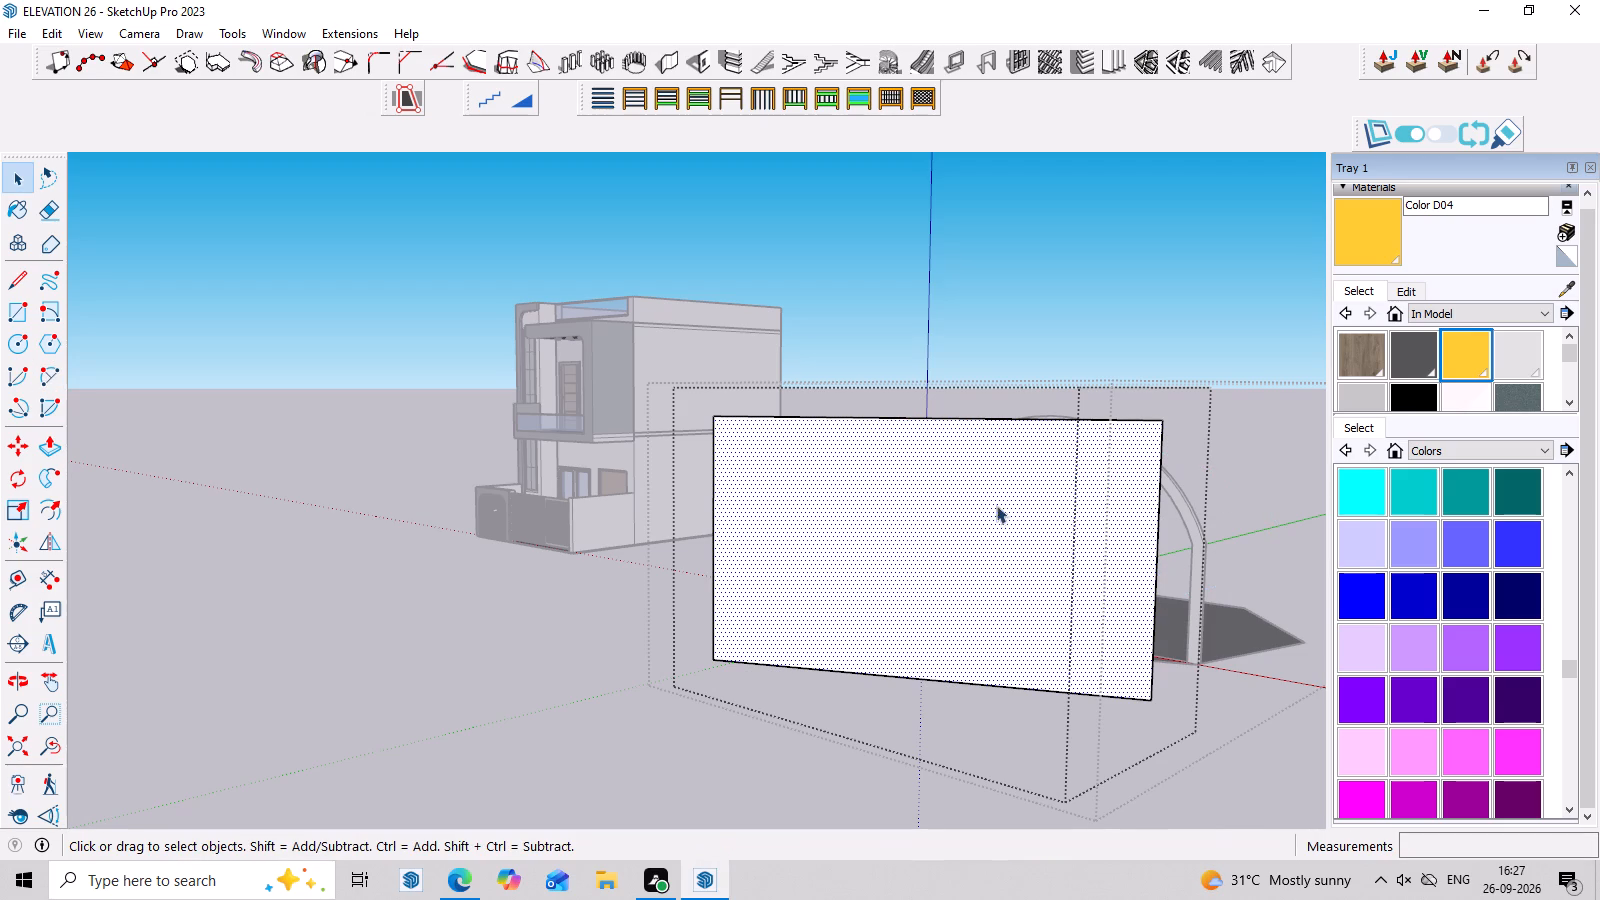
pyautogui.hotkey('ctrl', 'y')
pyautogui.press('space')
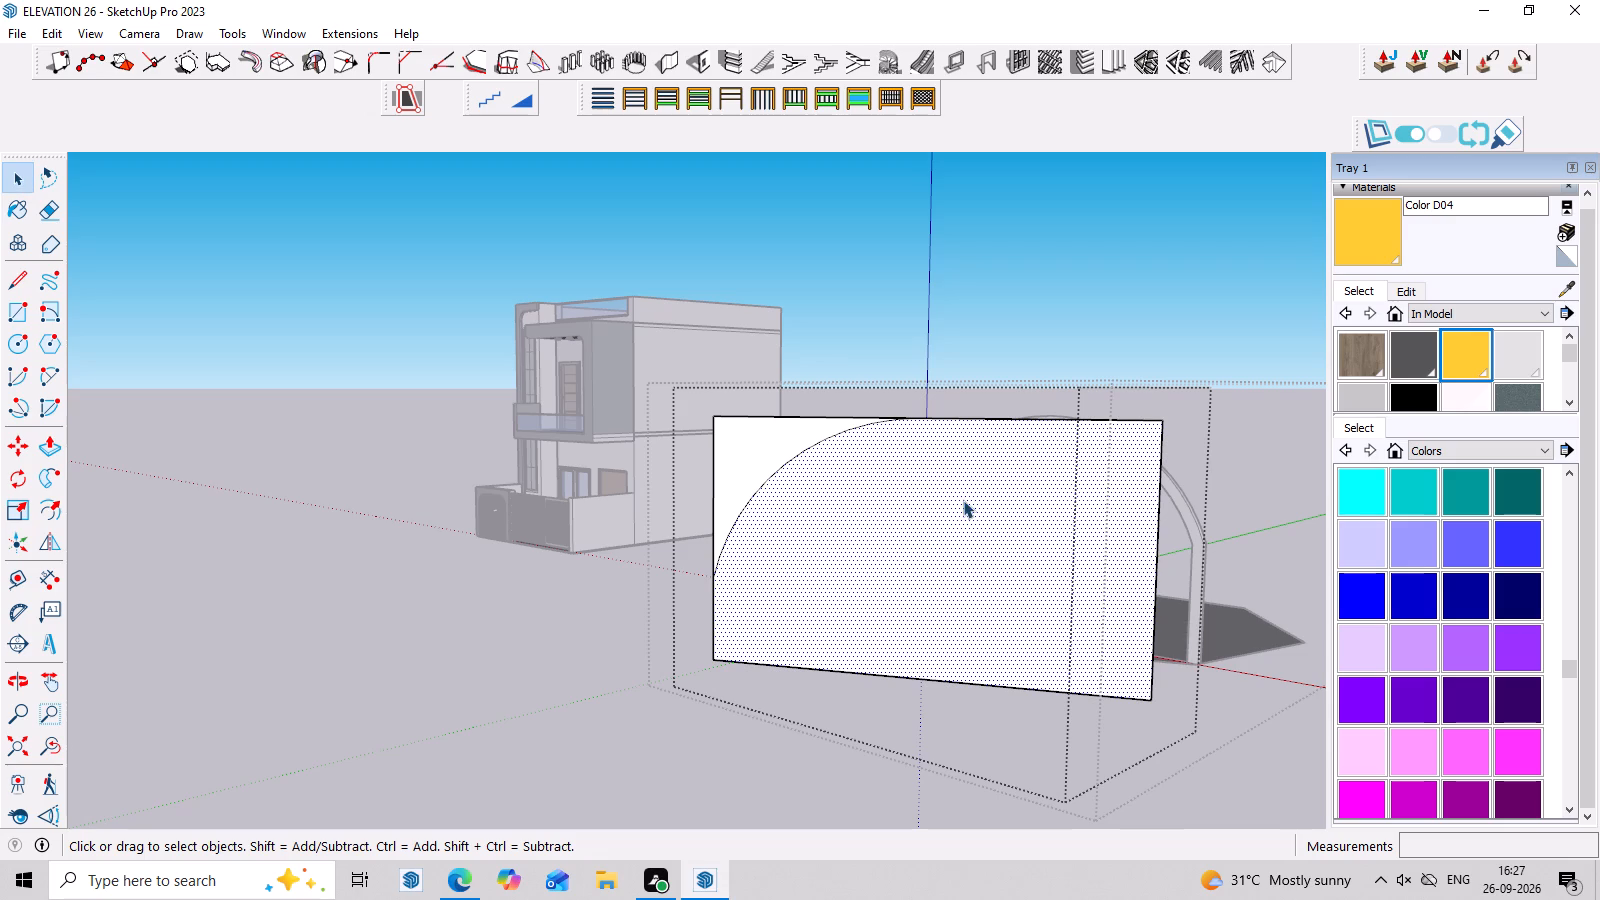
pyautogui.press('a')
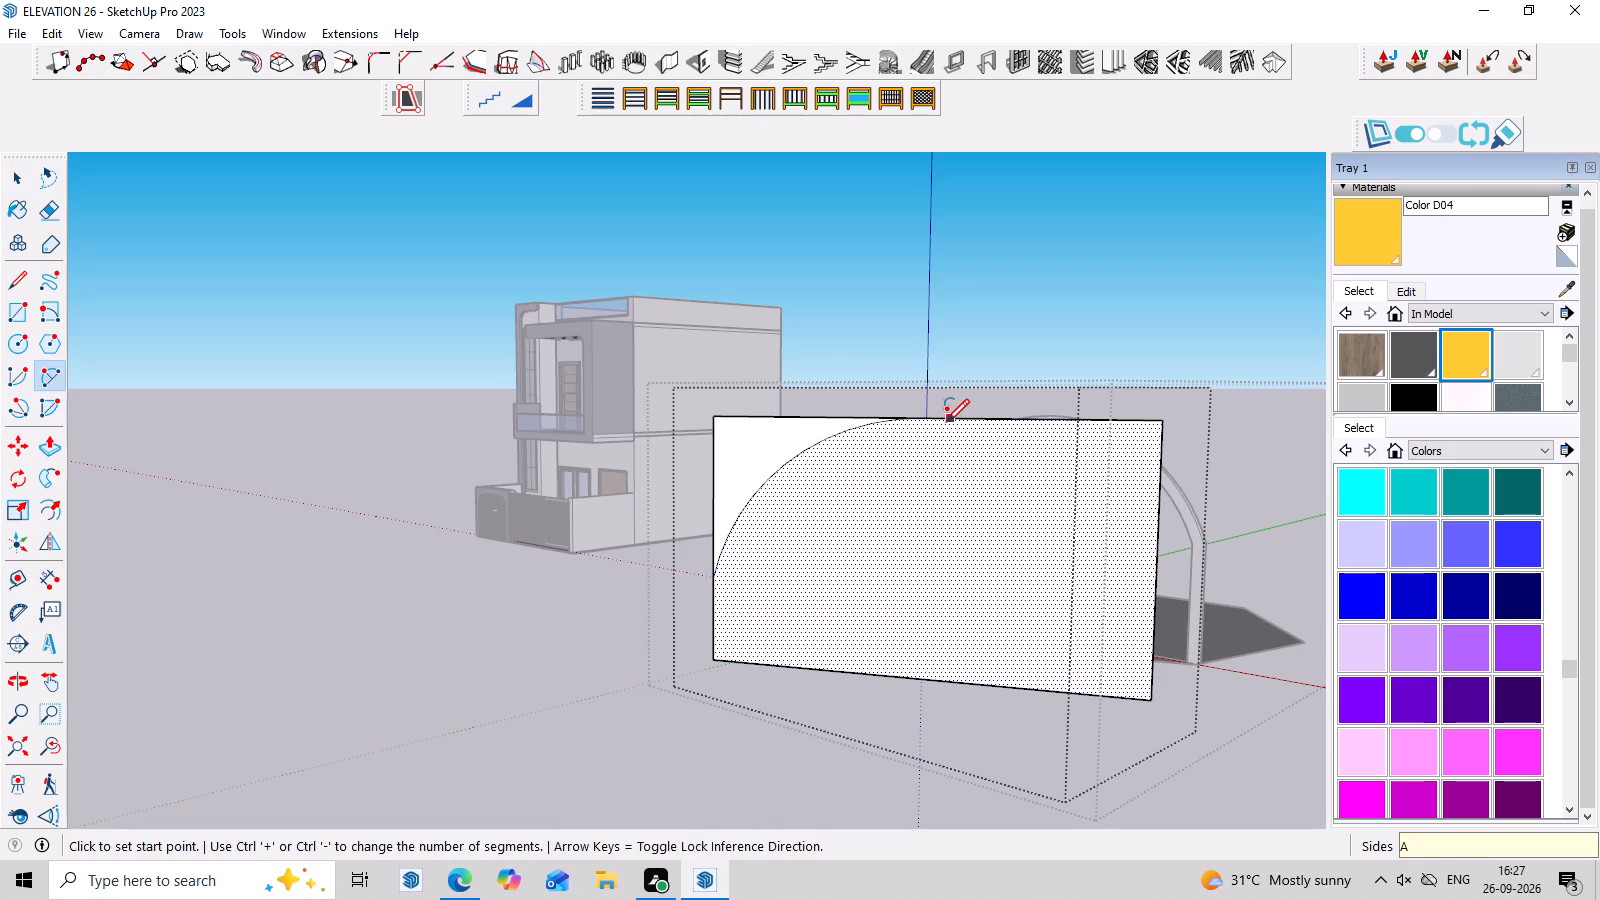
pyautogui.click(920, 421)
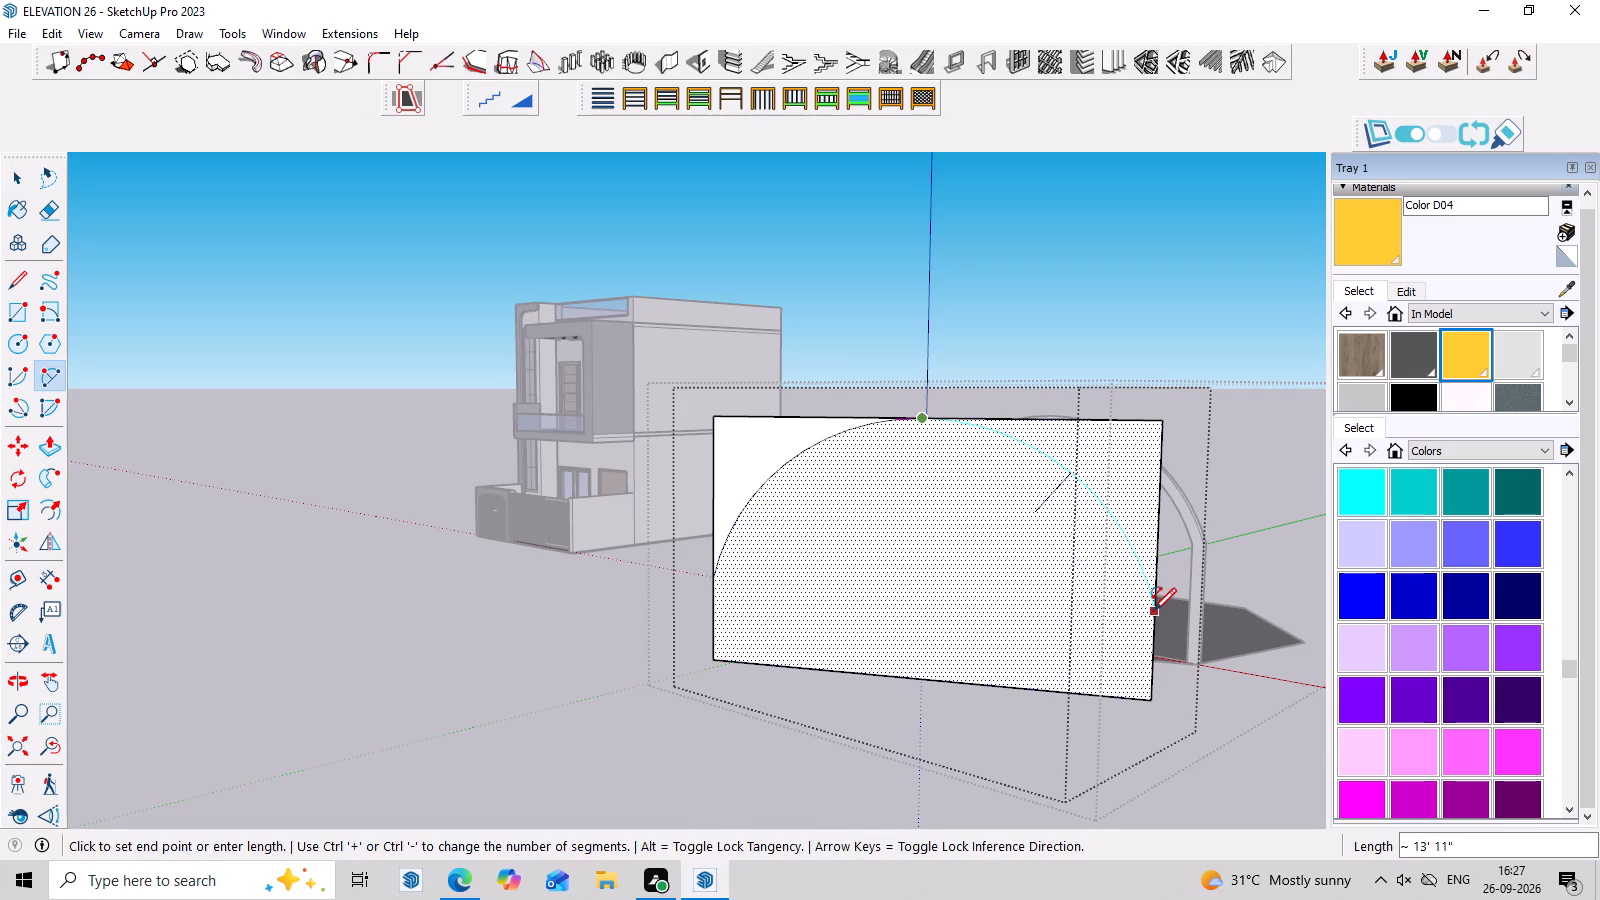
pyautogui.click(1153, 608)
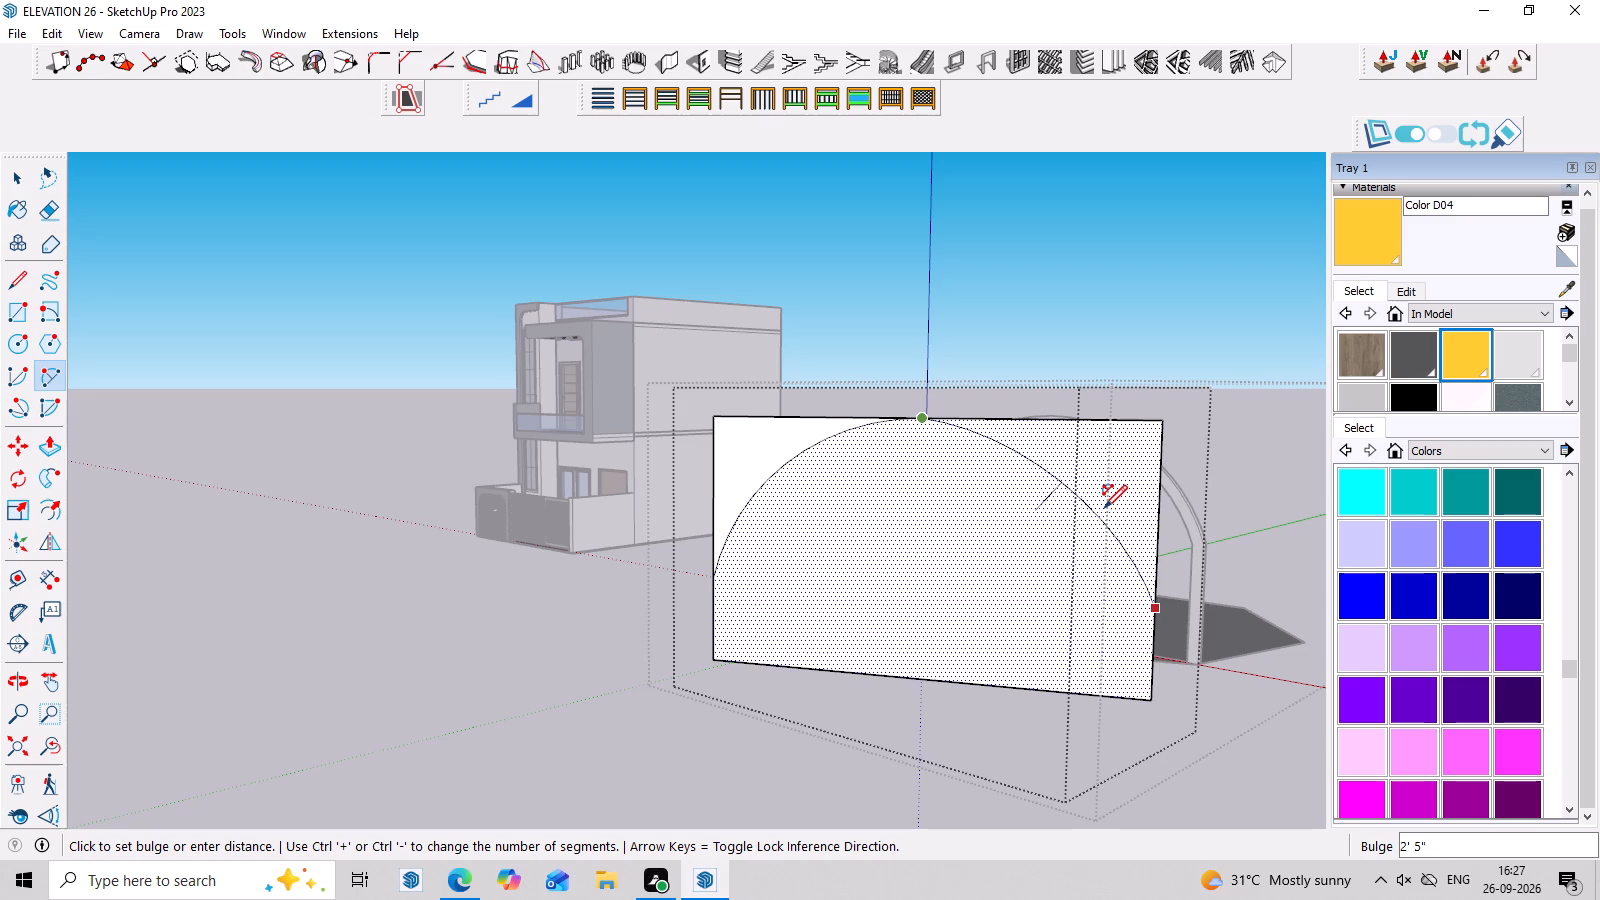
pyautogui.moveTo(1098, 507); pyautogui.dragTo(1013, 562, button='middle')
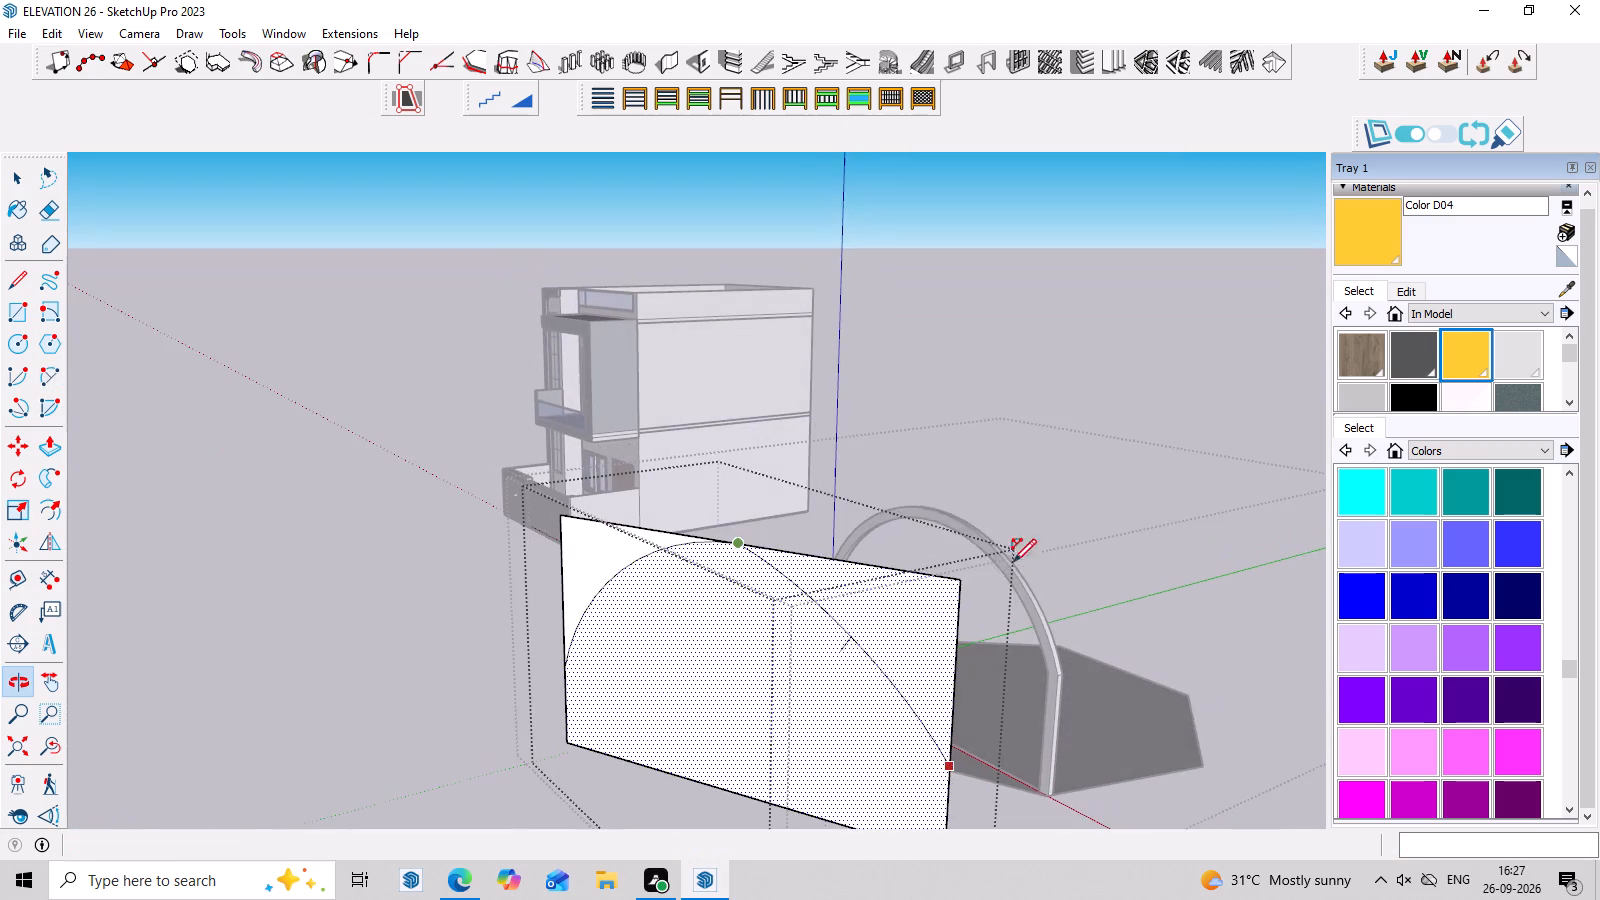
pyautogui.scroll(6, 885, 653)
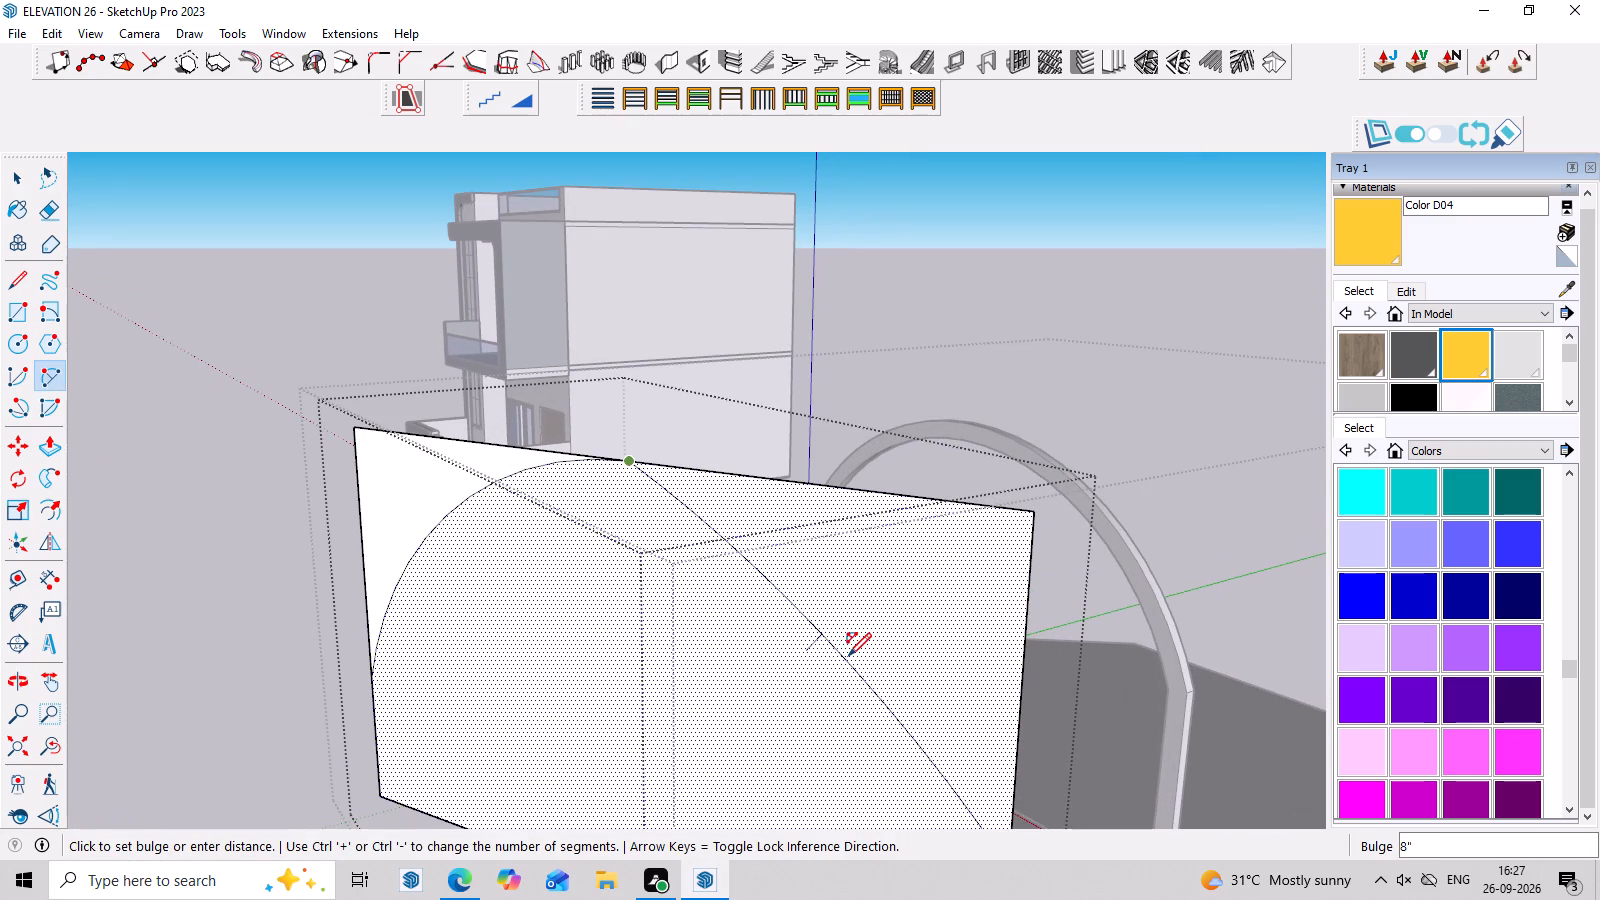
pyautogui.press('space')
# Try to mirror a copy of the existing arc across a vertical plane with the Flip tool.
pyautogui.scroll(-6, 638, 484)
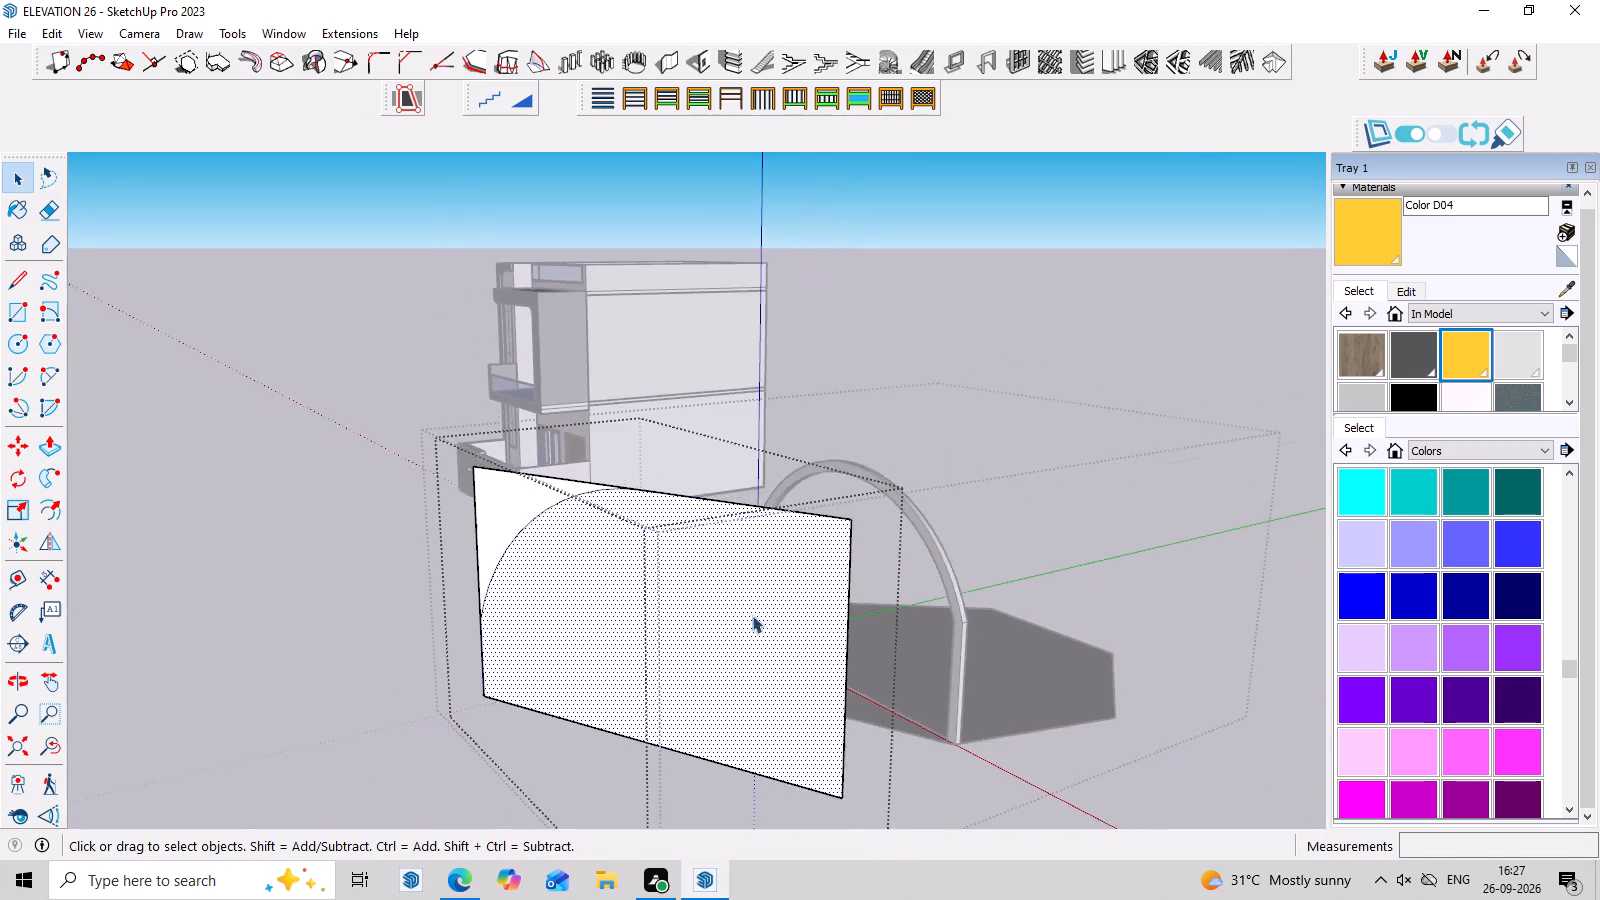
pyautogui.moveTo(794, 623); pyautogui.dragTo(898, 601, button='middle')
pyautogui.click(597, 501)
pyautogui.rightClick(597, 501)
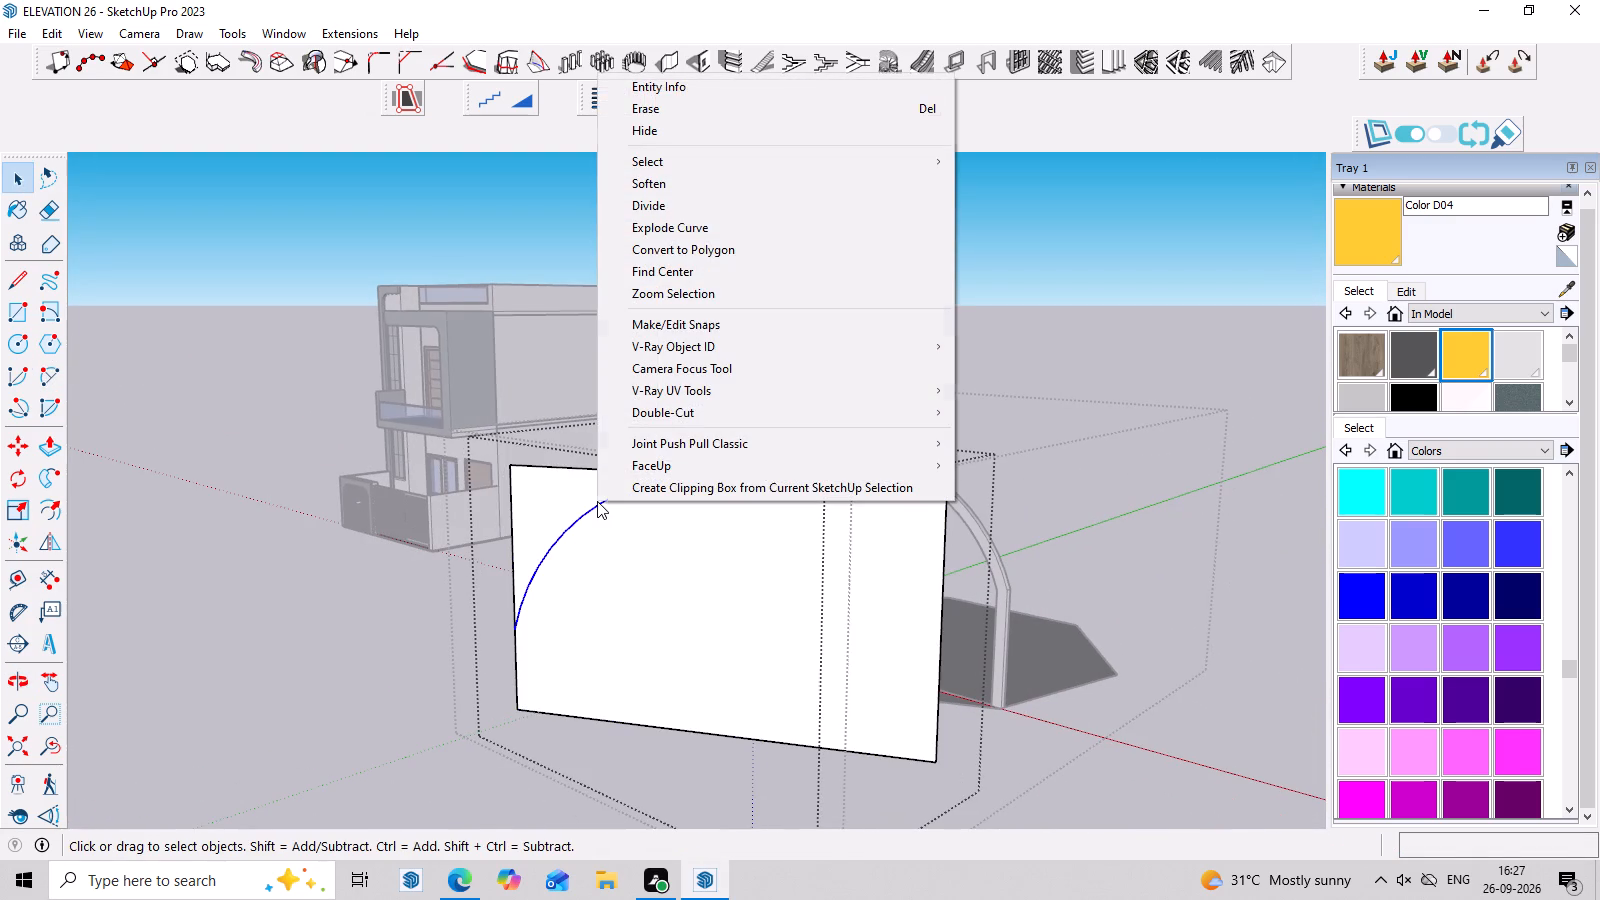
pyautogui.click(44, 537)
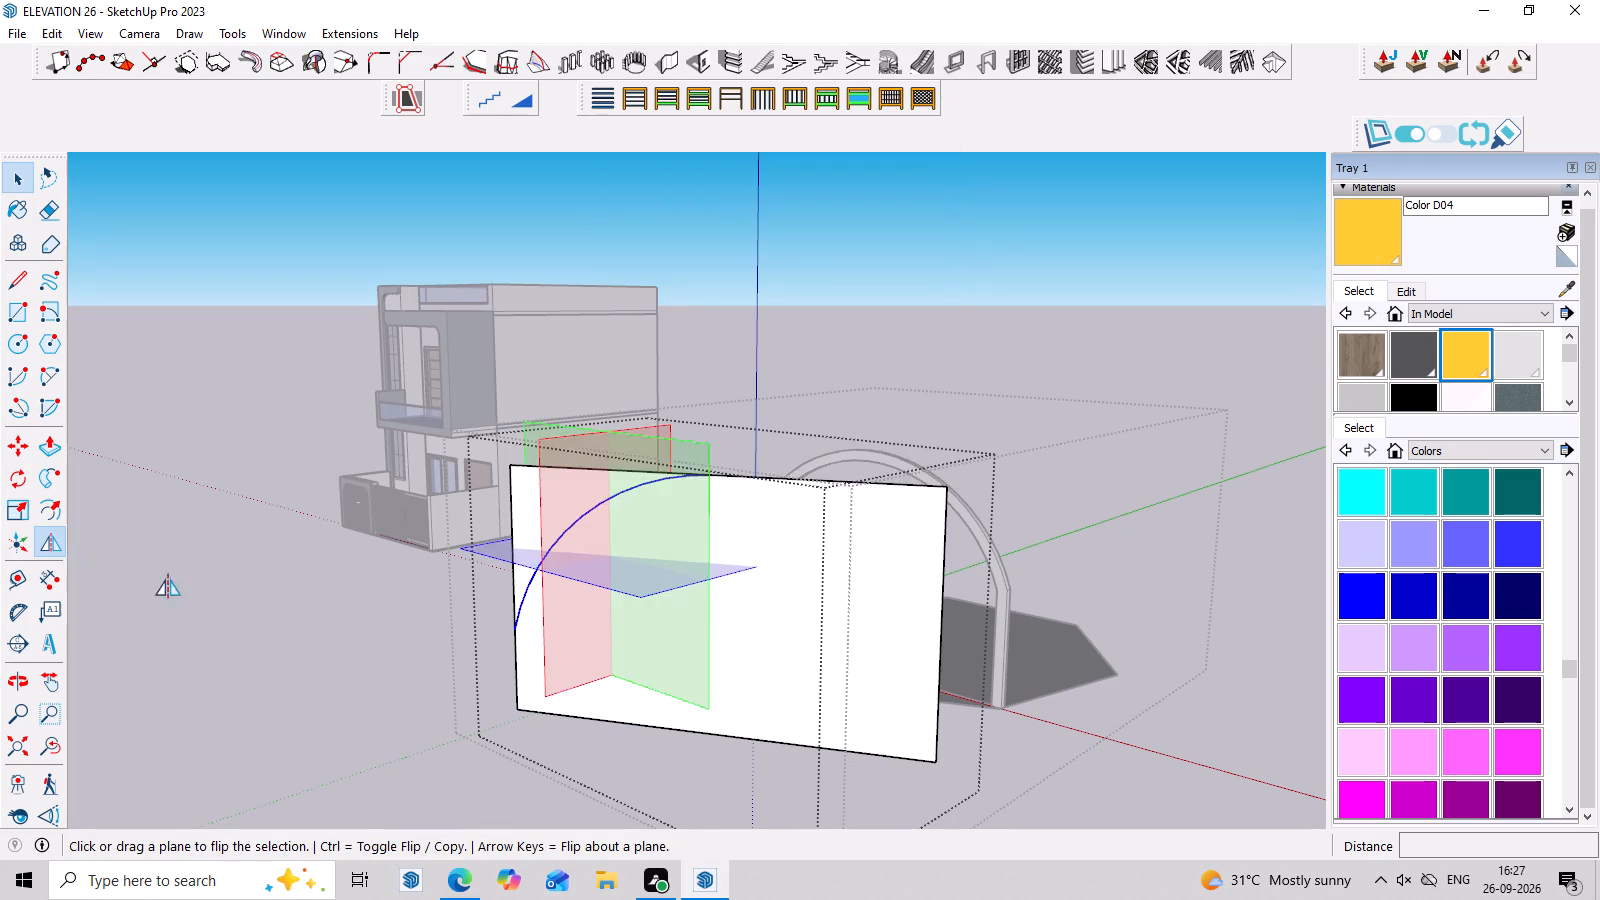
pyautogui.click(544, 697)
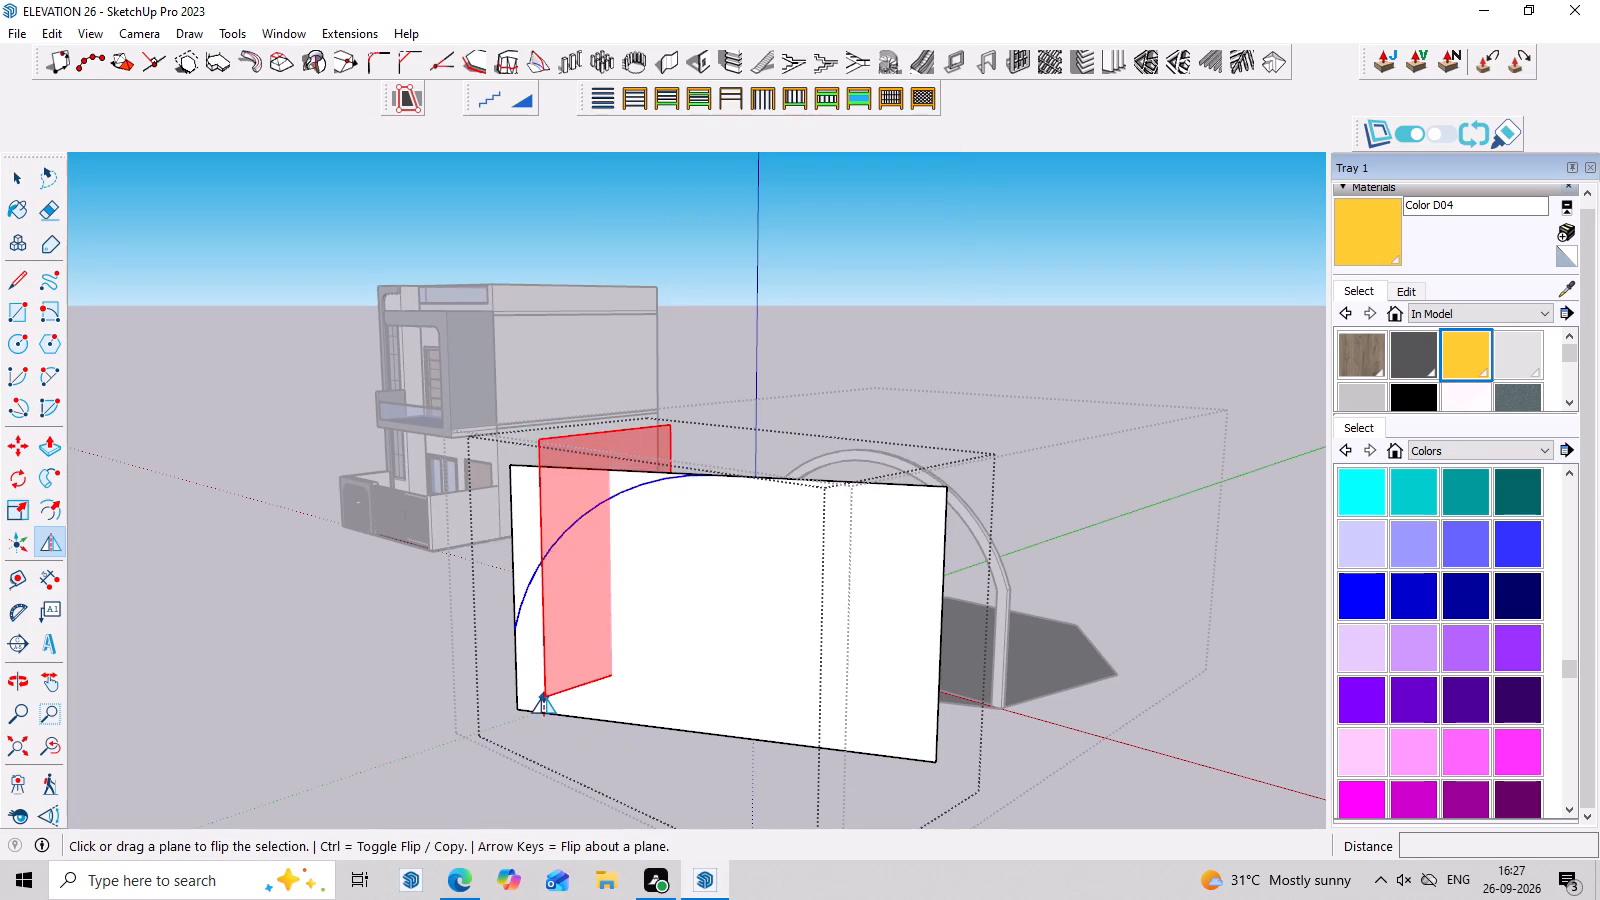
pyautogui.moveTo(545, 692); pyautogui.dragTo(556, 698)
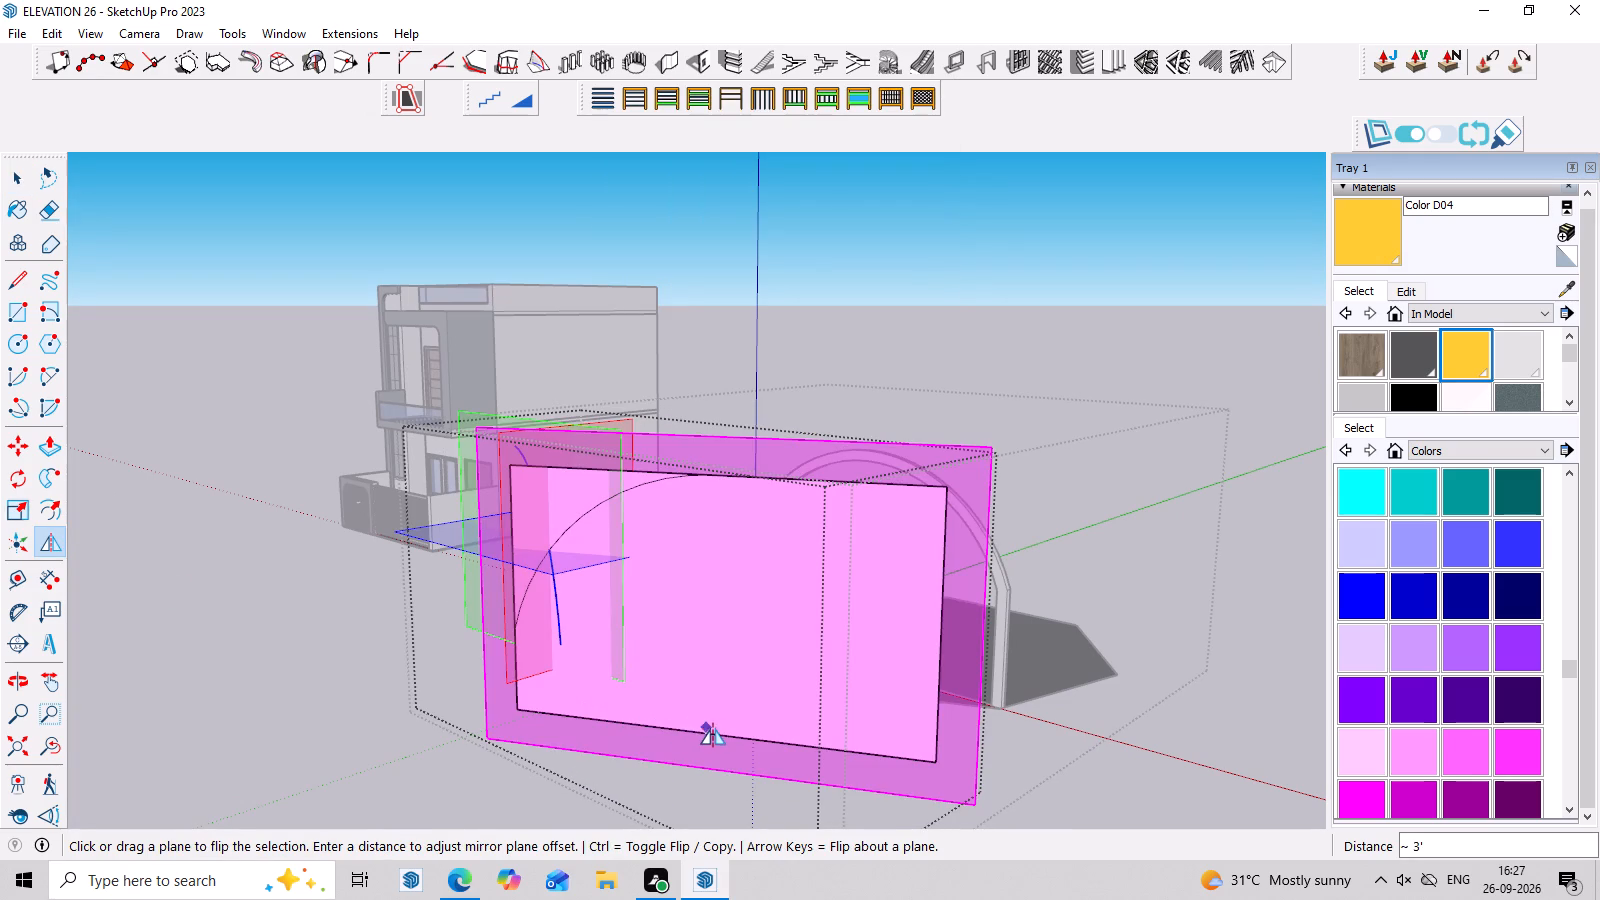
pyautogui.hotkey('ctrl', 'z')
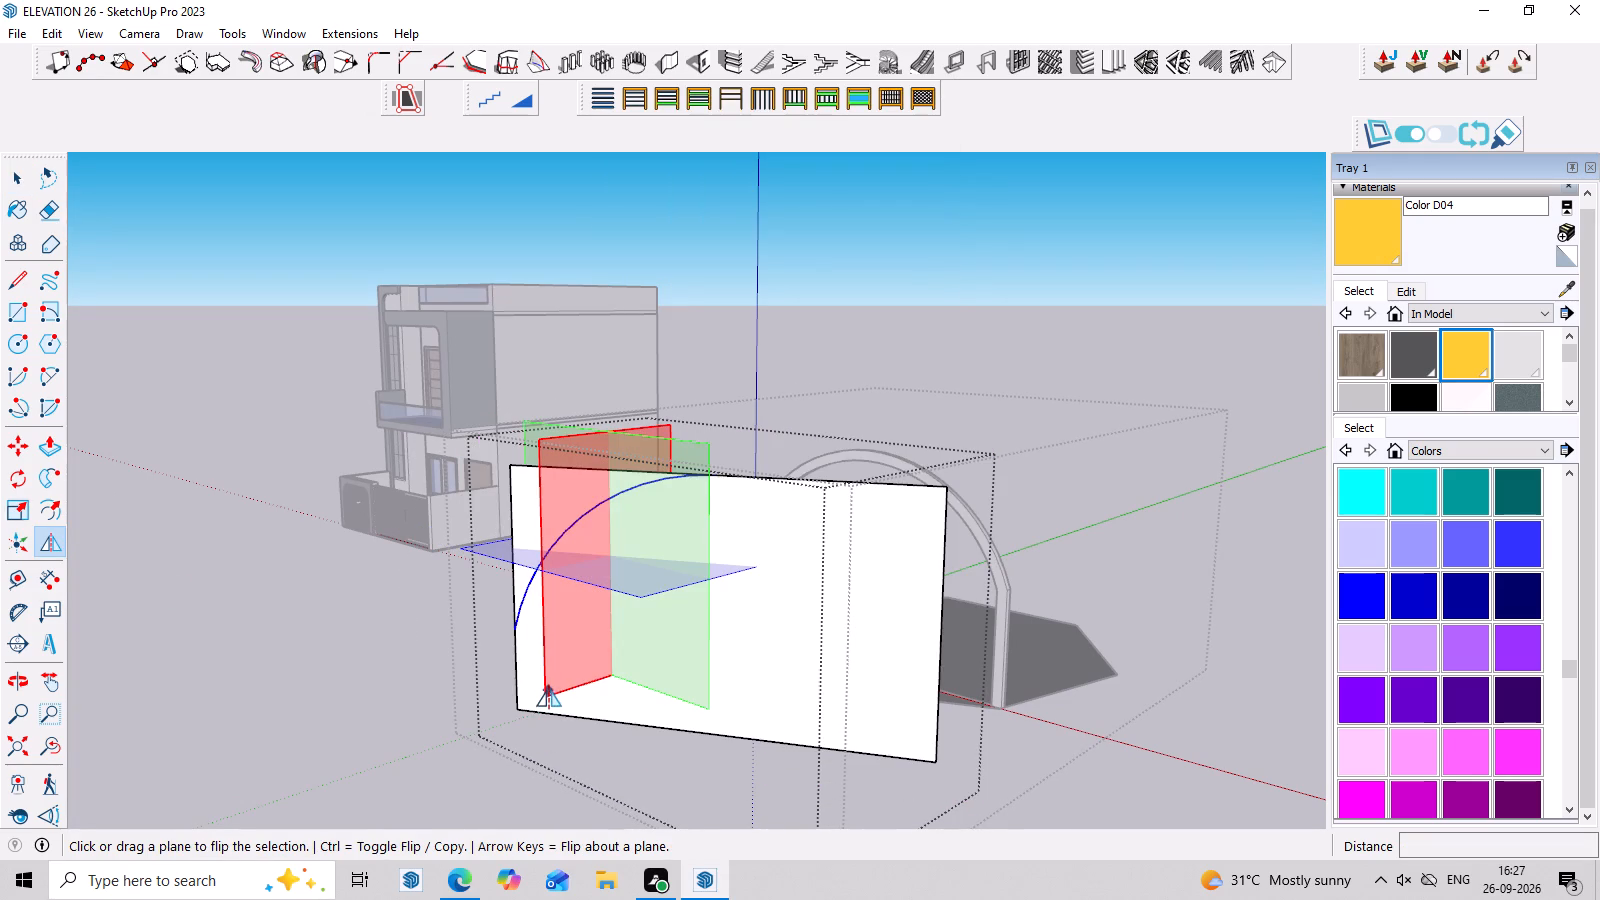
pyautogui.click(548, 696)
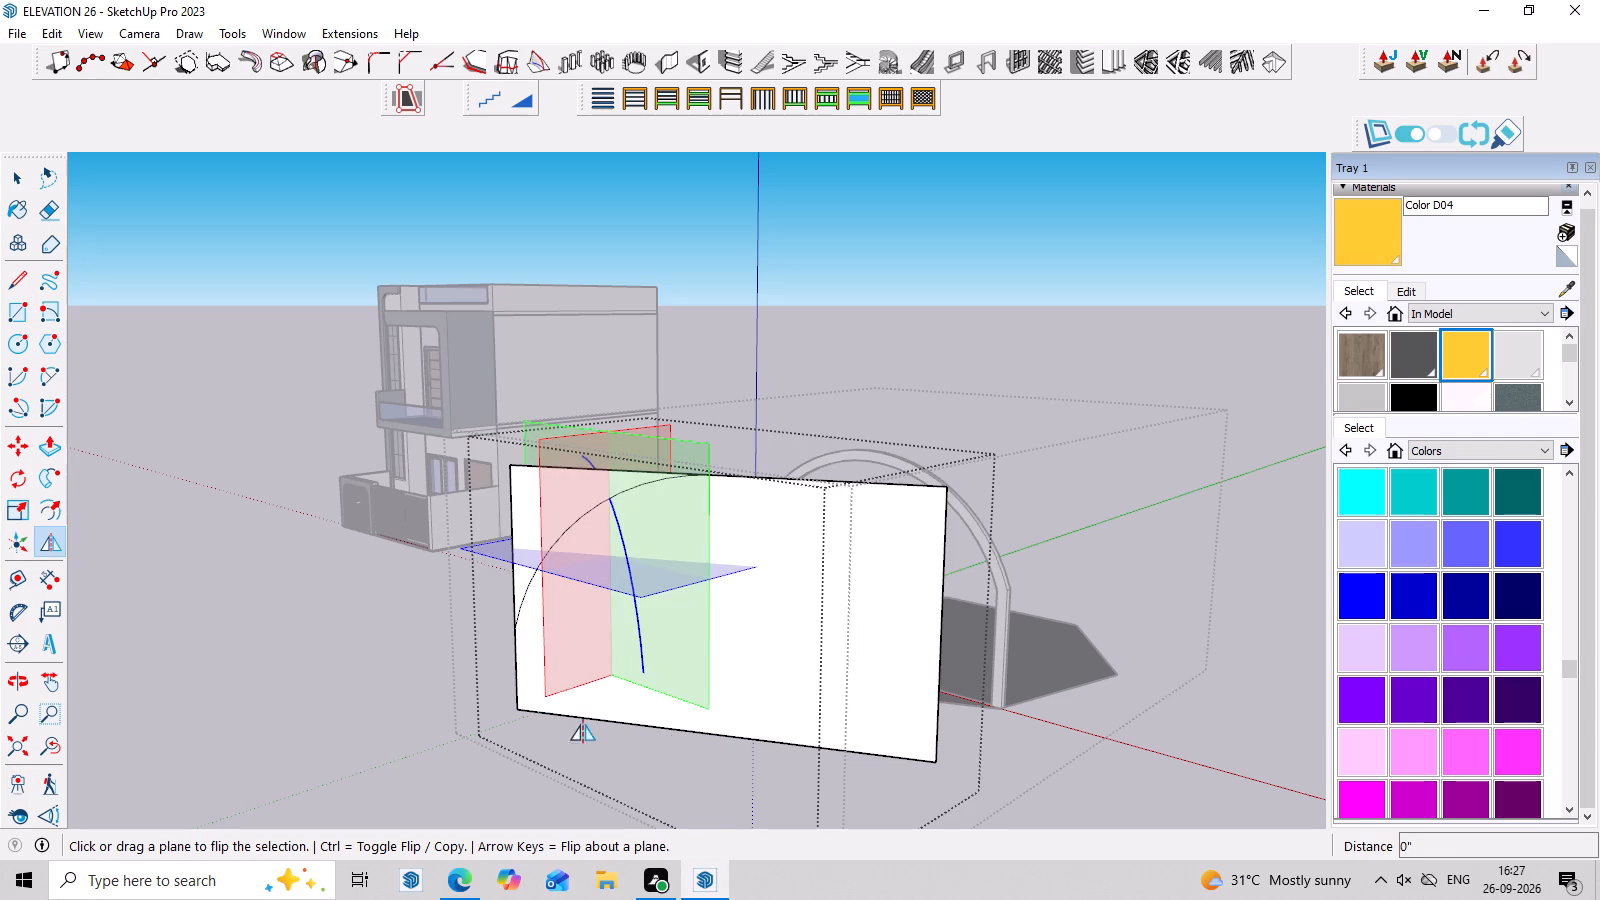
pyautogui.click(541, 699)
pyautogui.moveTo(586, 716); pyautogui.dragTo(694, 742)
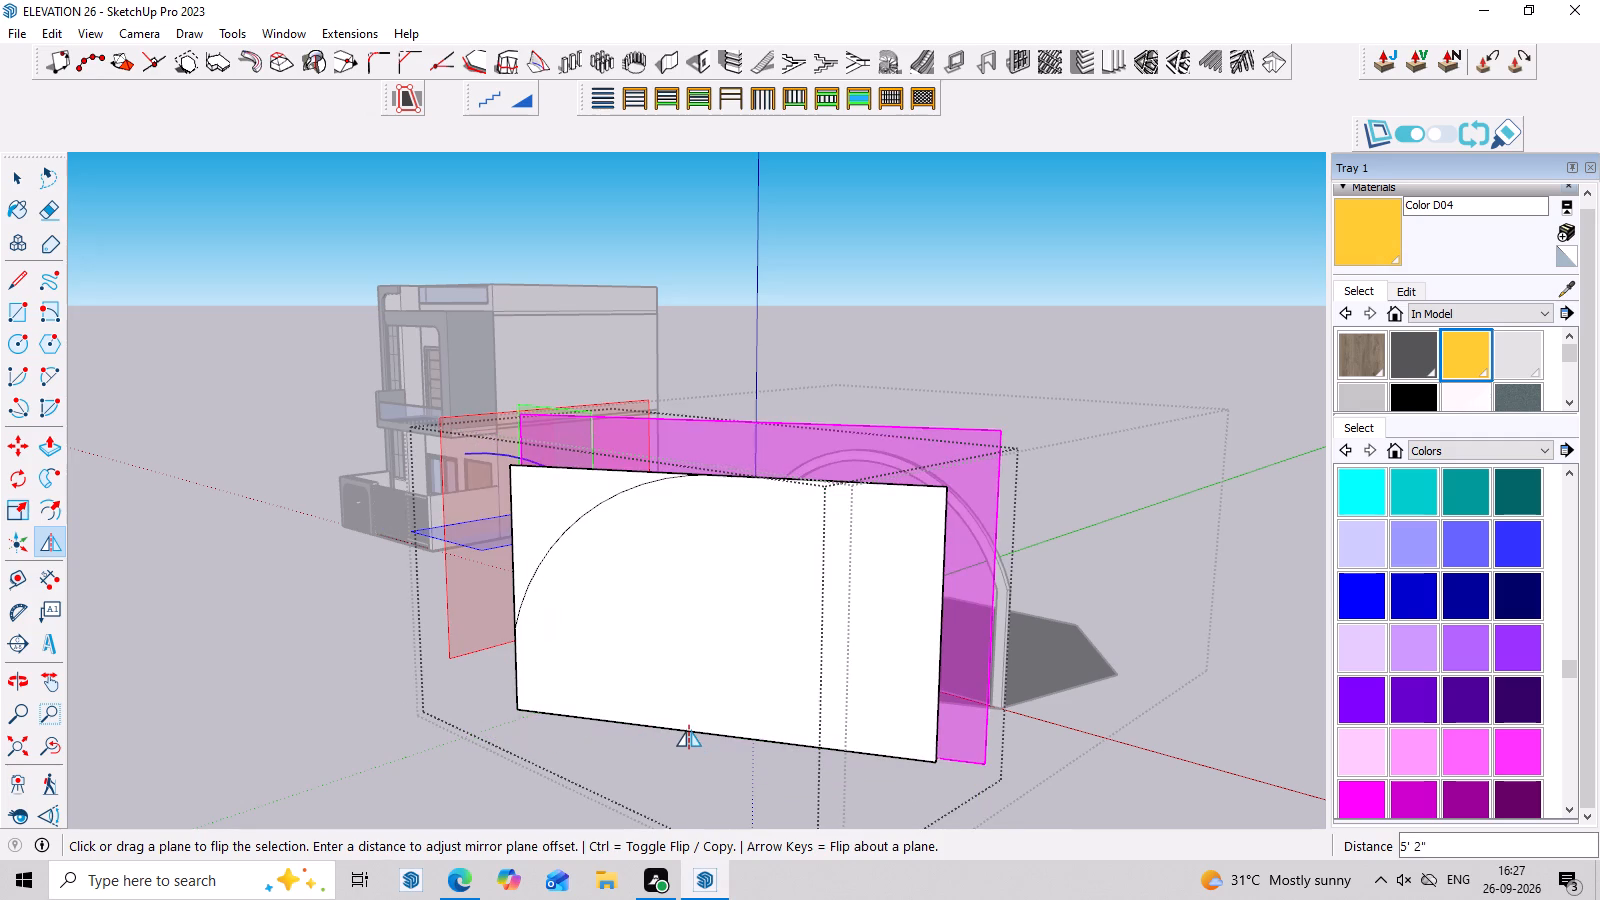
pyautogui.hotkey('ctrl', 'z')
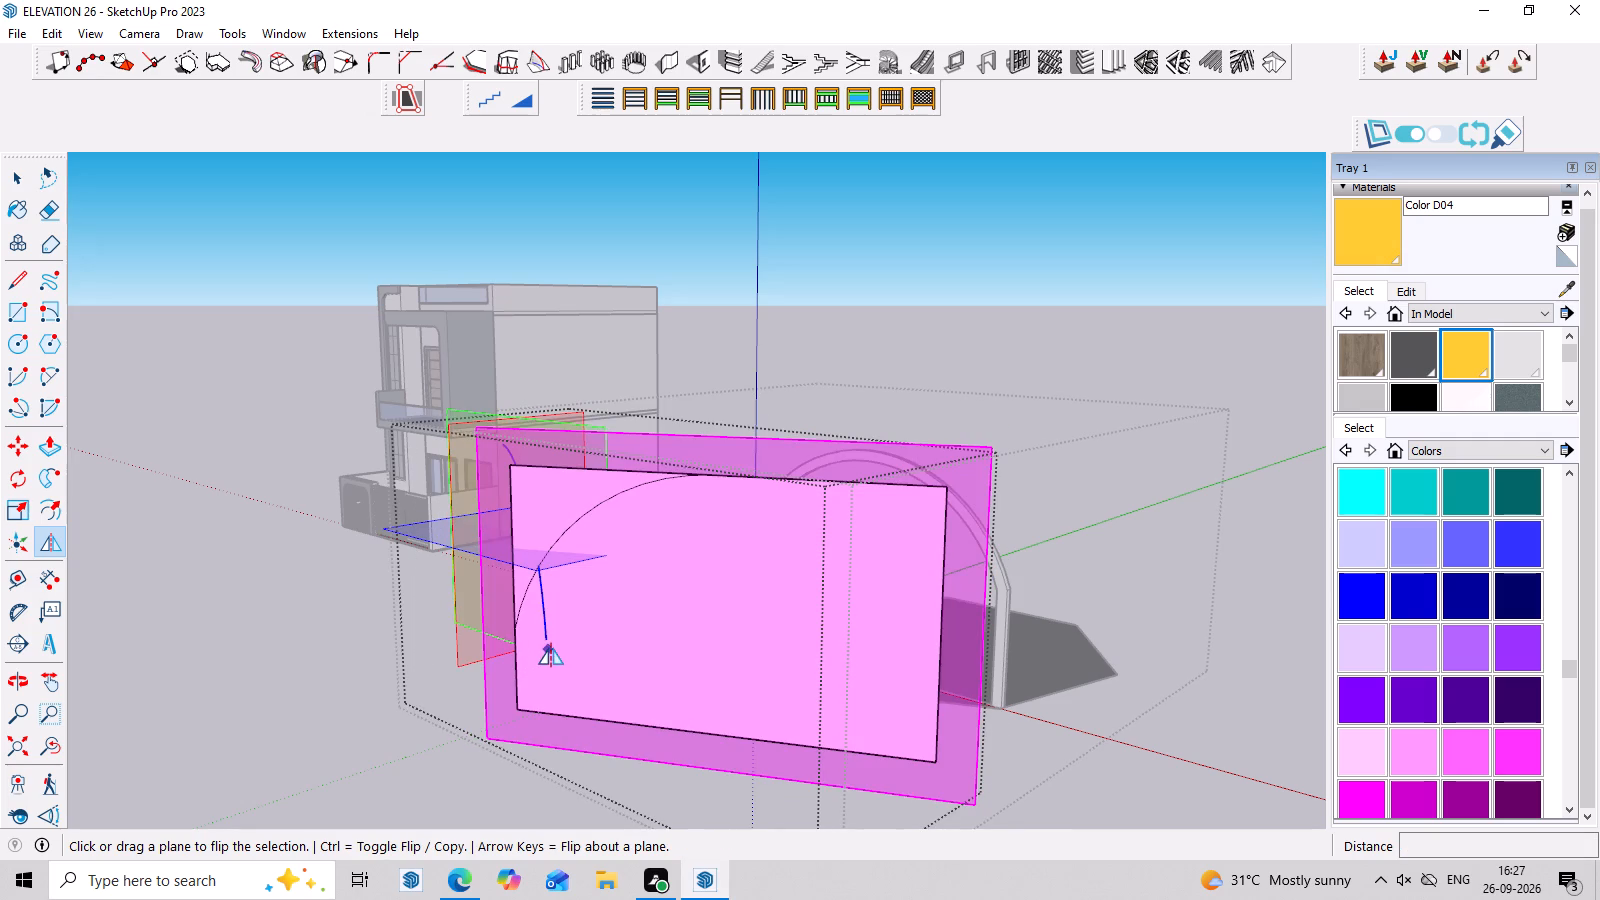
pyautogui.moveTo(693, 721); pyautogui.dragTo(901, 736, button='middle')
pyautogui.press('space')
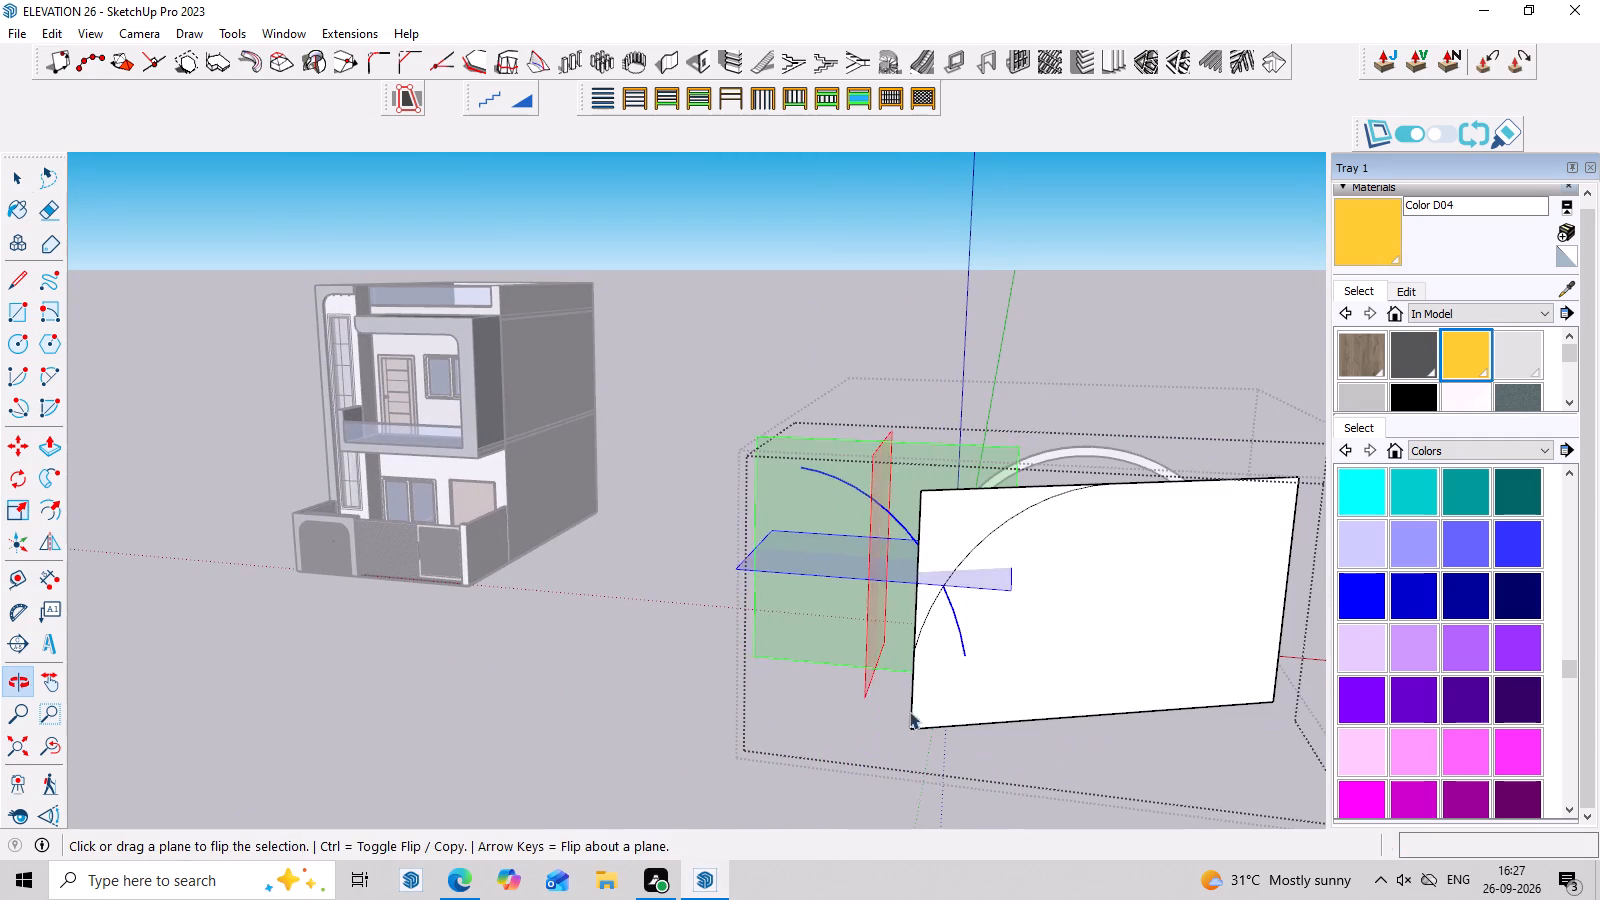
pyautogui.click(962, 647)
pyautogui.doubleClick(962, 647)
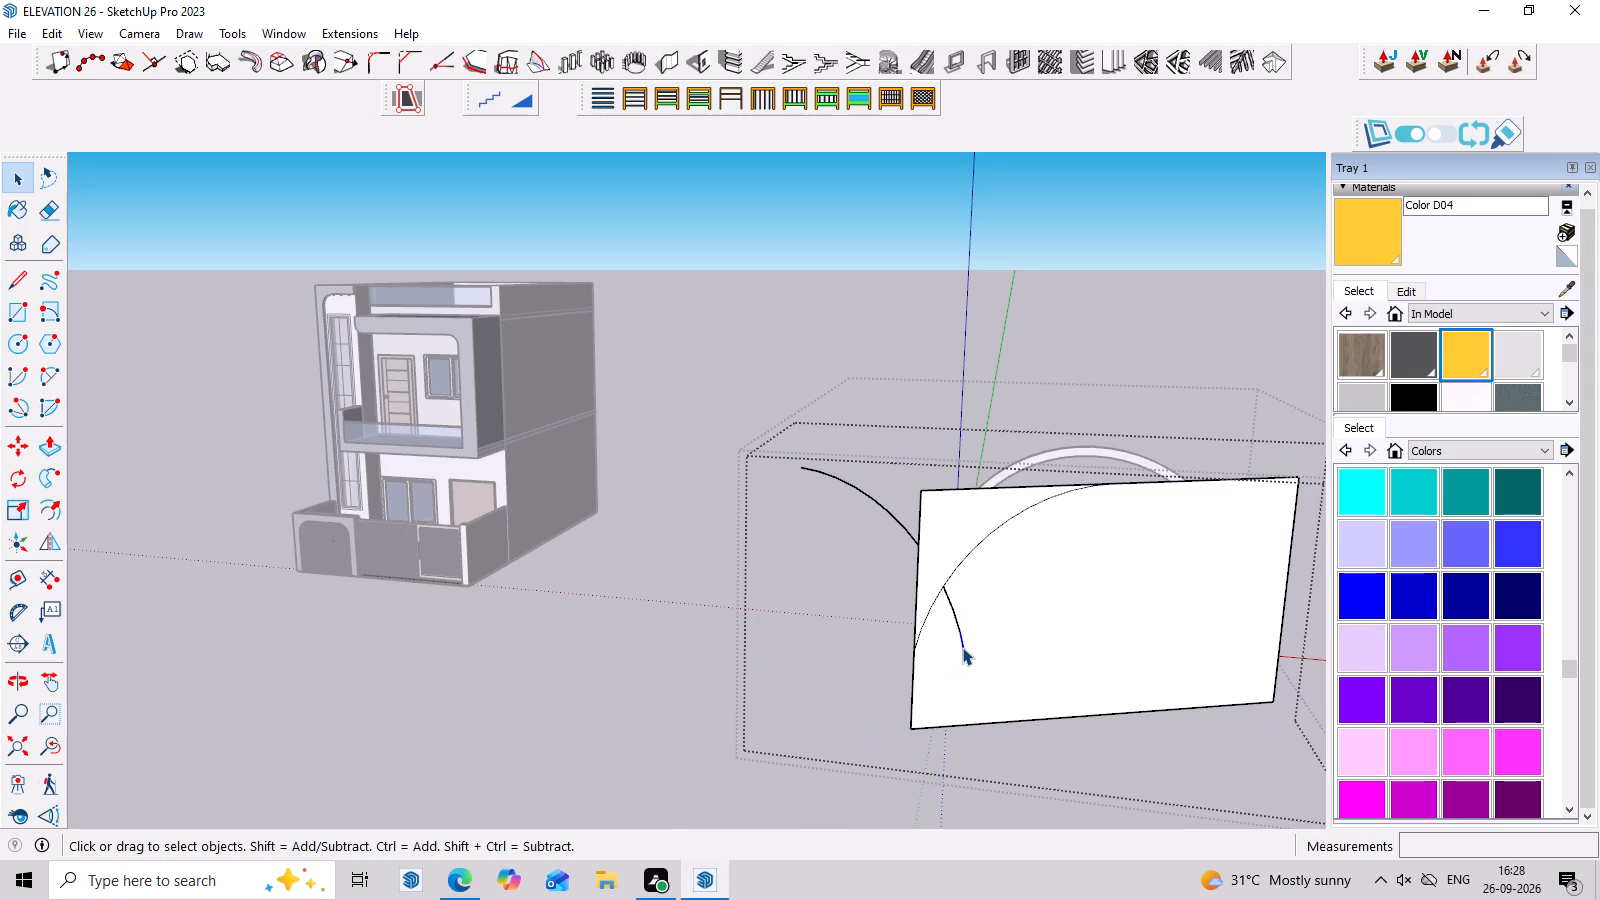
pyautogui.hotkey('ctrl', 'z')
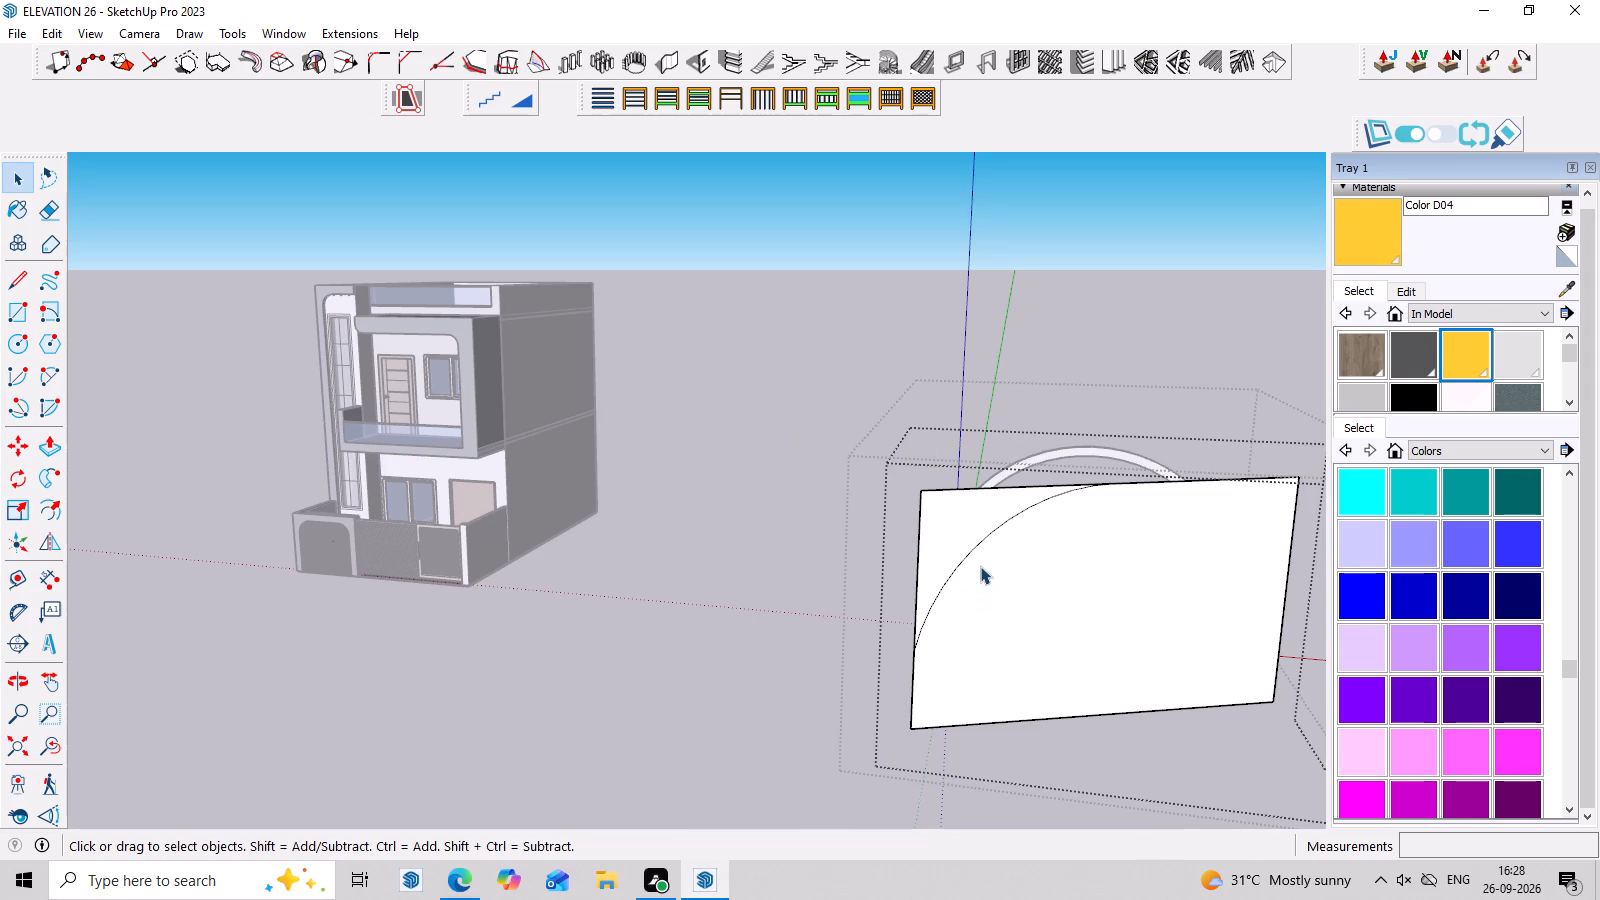
# Flip a copy of the arc about a vertical plane near the rectangle's top-edge midpoint to form the arch's opposite half.
pyautogui.click(975, 545)
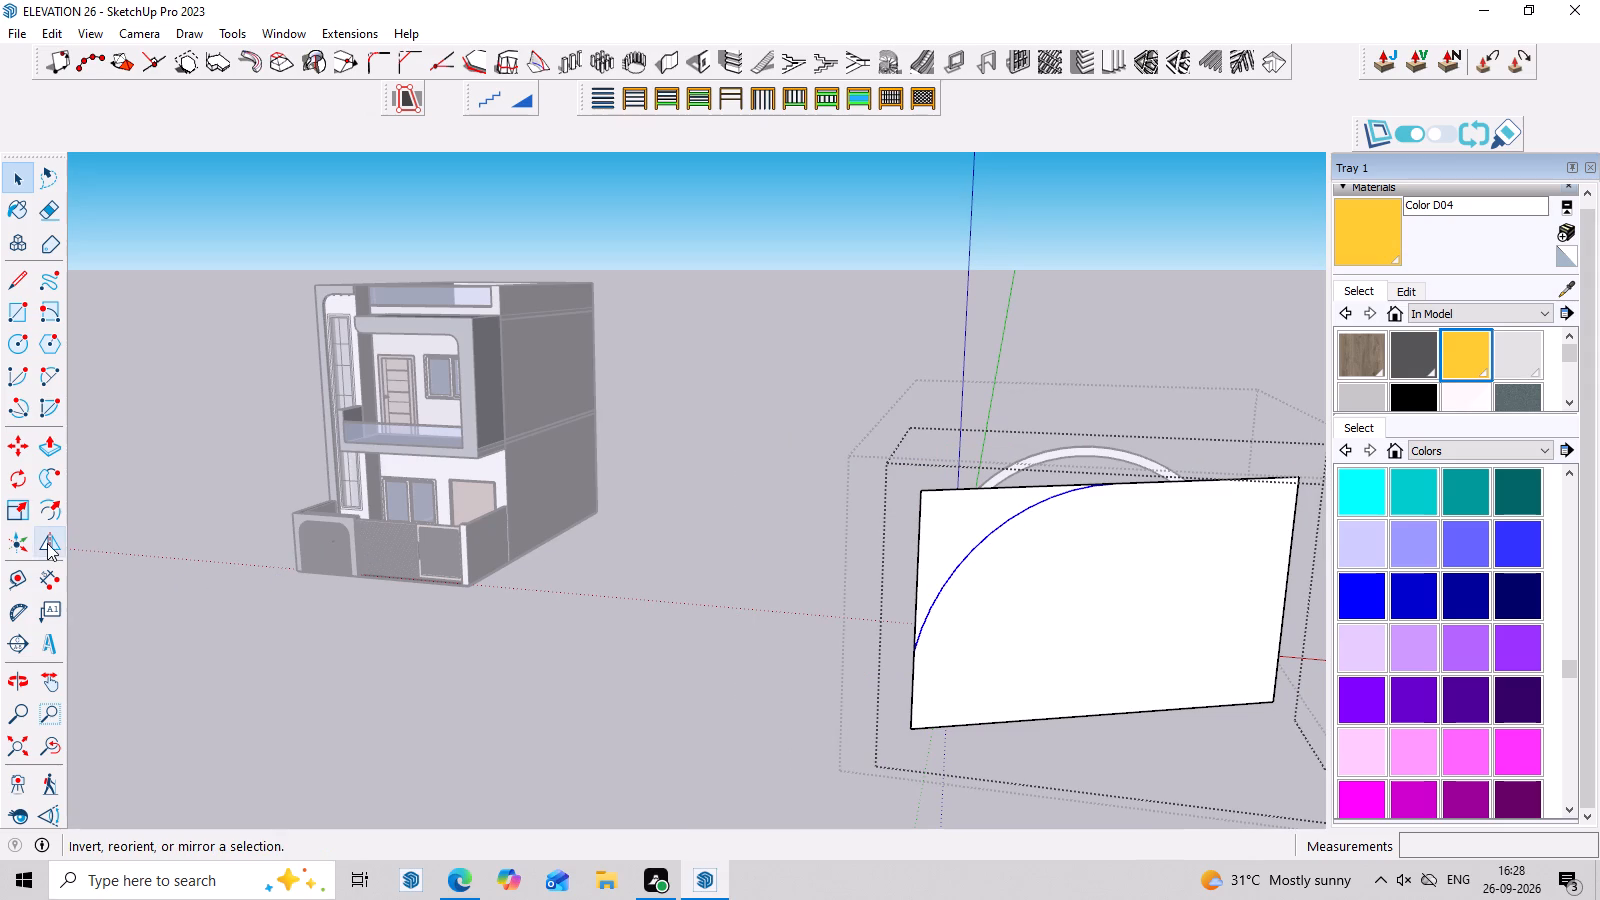
pyautogui.click(47, 543)
pyautogui.moveTo(1026, 485); pyautogui.dragTo(1131, 487)
pyautogui.moveTo(1087, 487); pyautogui.dragTo(1104, 487, button='right')
pyautogui.moveTo(1110, 487); pyautogui.dragTo(1127, 487, button='right')
pyautogui.rightClick(1130, 487)
pyautogui.scroll(-3, 936, 658)
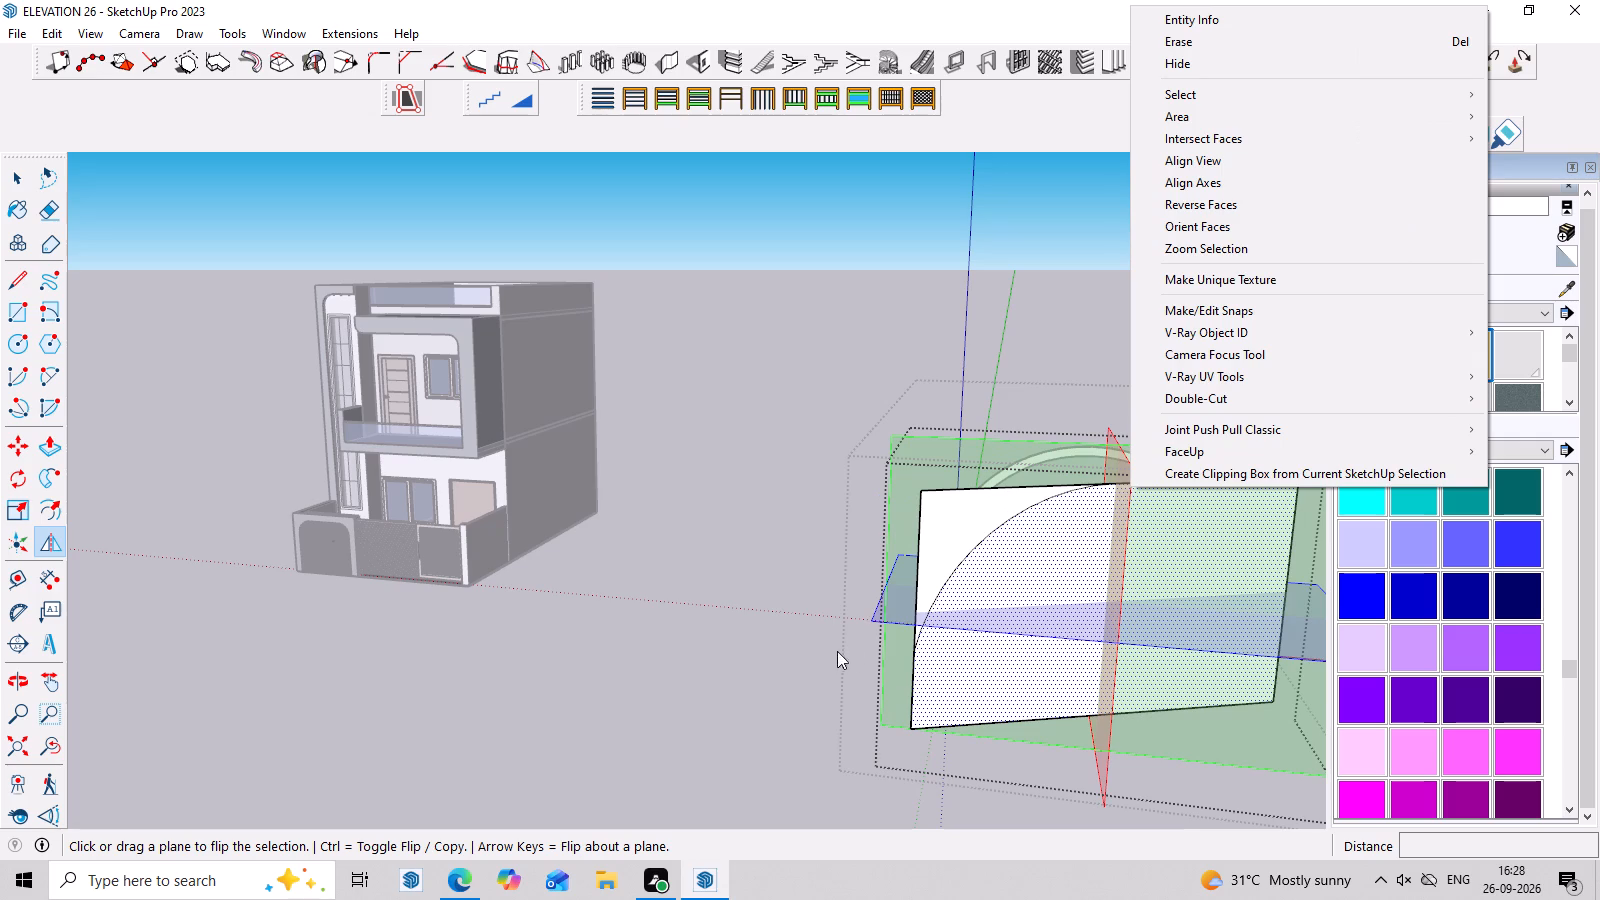
pyautogui.scroll(-6, 837, 651)
pyautogui.scroll(-9, 728, 558)
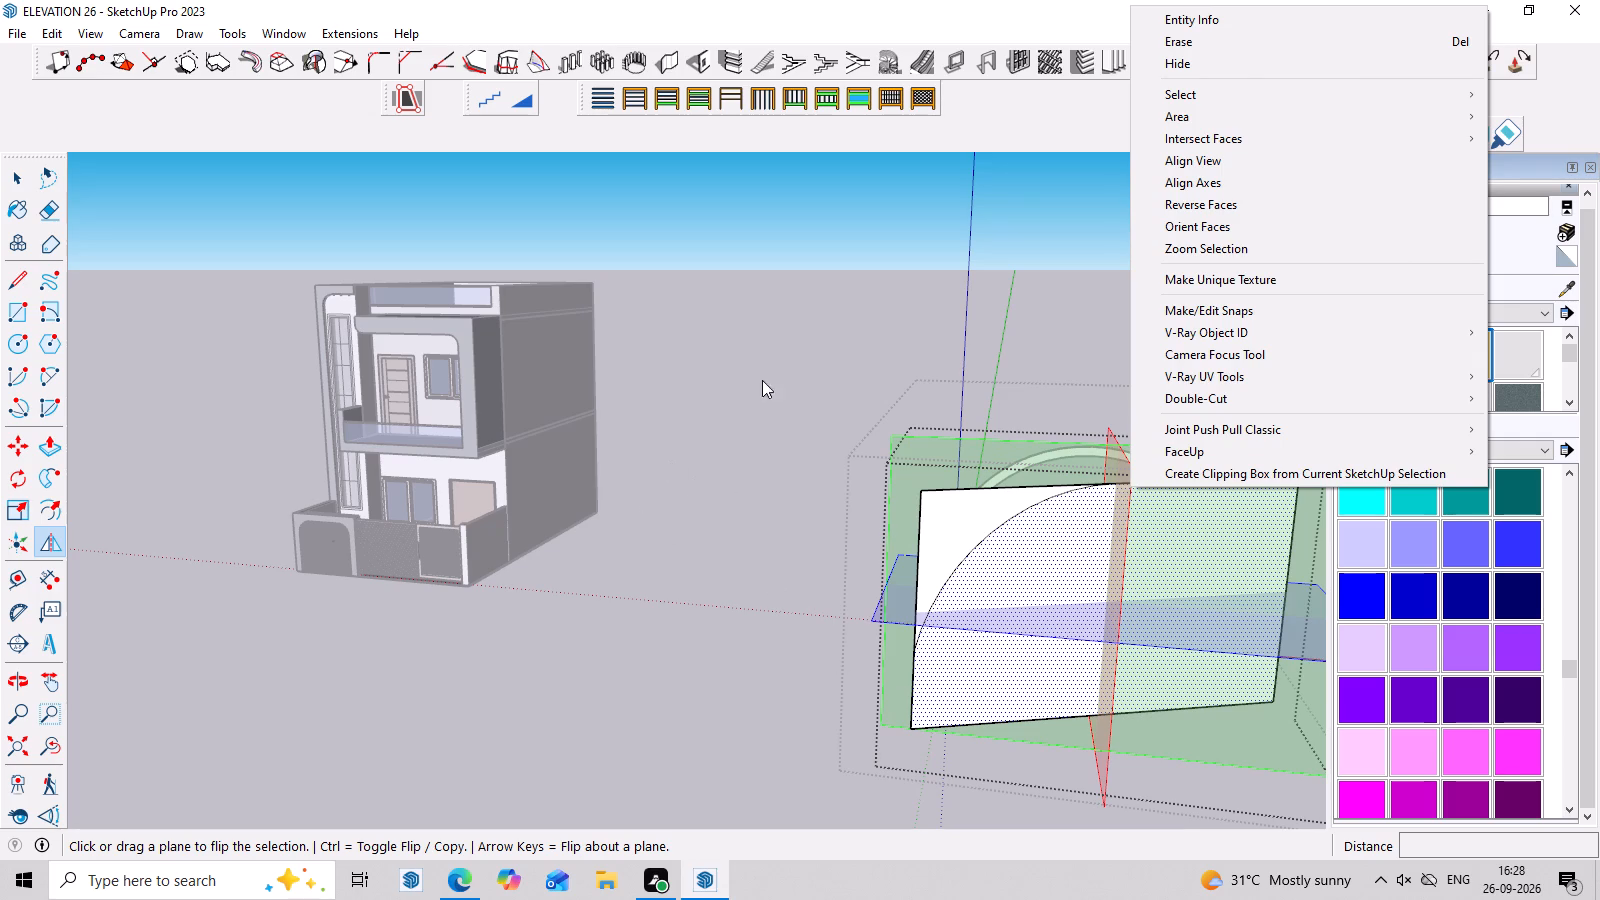
pyautogui.click(762, 380)
pyautogui.scroll(-7, 730, 480)
pyautogui.moveTo(1280, 745); pyautogui.dragTo(853, 695, button='middle')
pyautogui.scroll(-3, 798, 666)
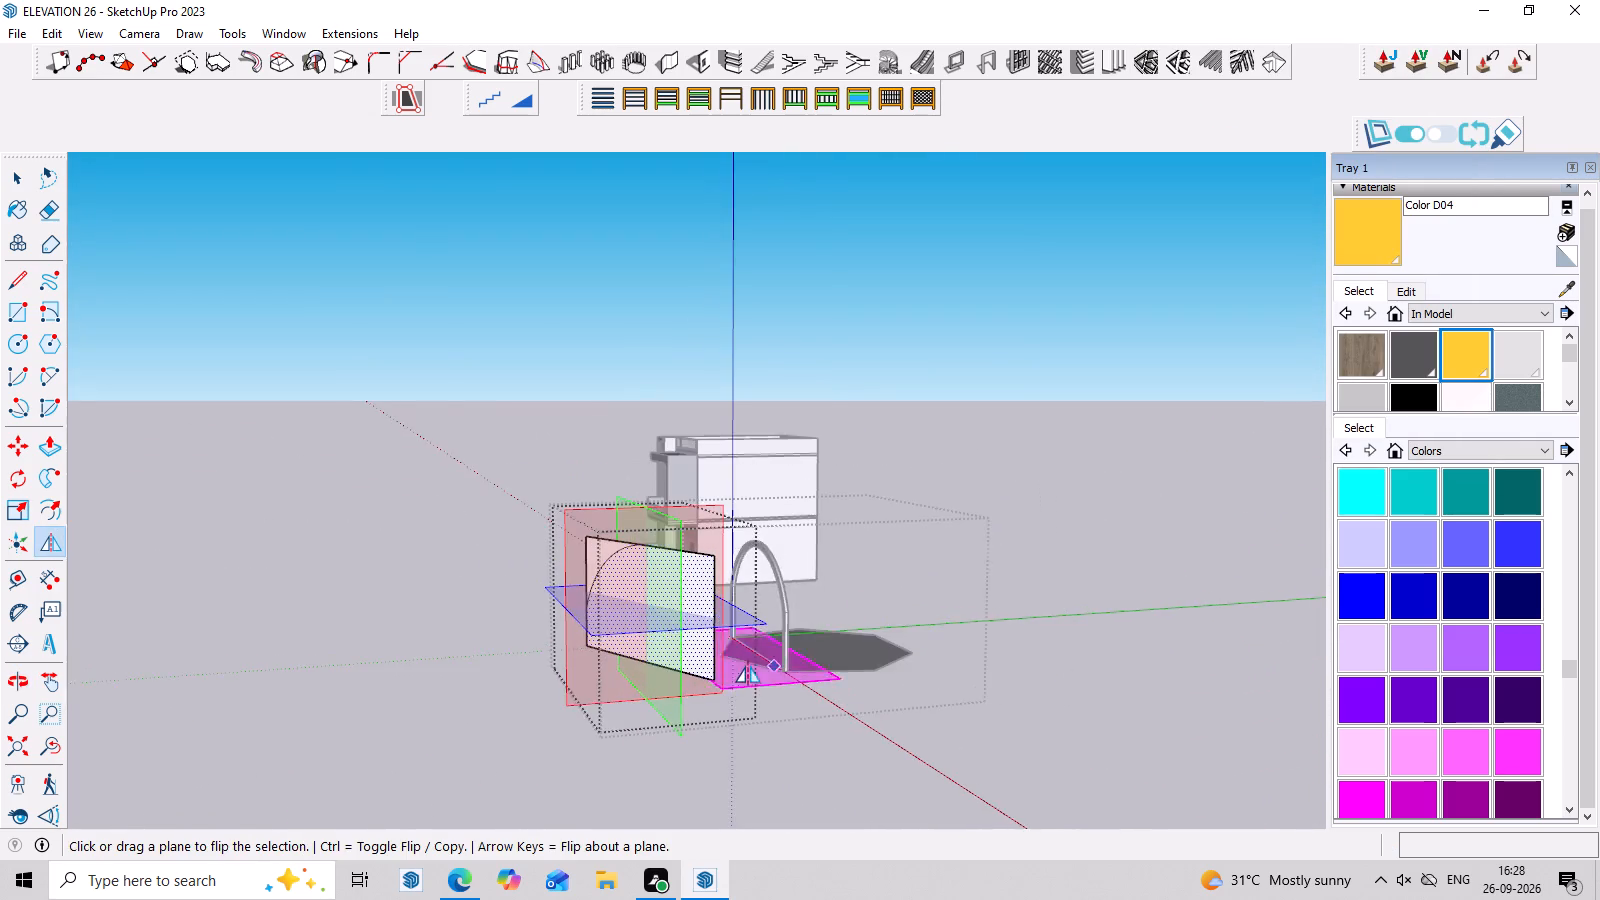
pyautogui.moveTo(797, 707); pyautogui.dragTo(1006, 768, button='middle')
pyautogui.scroll(5, 986, 622)
pyautogui.moveTo(1033, 811); pyautogui.dragTo(1140, 849, button='middle')
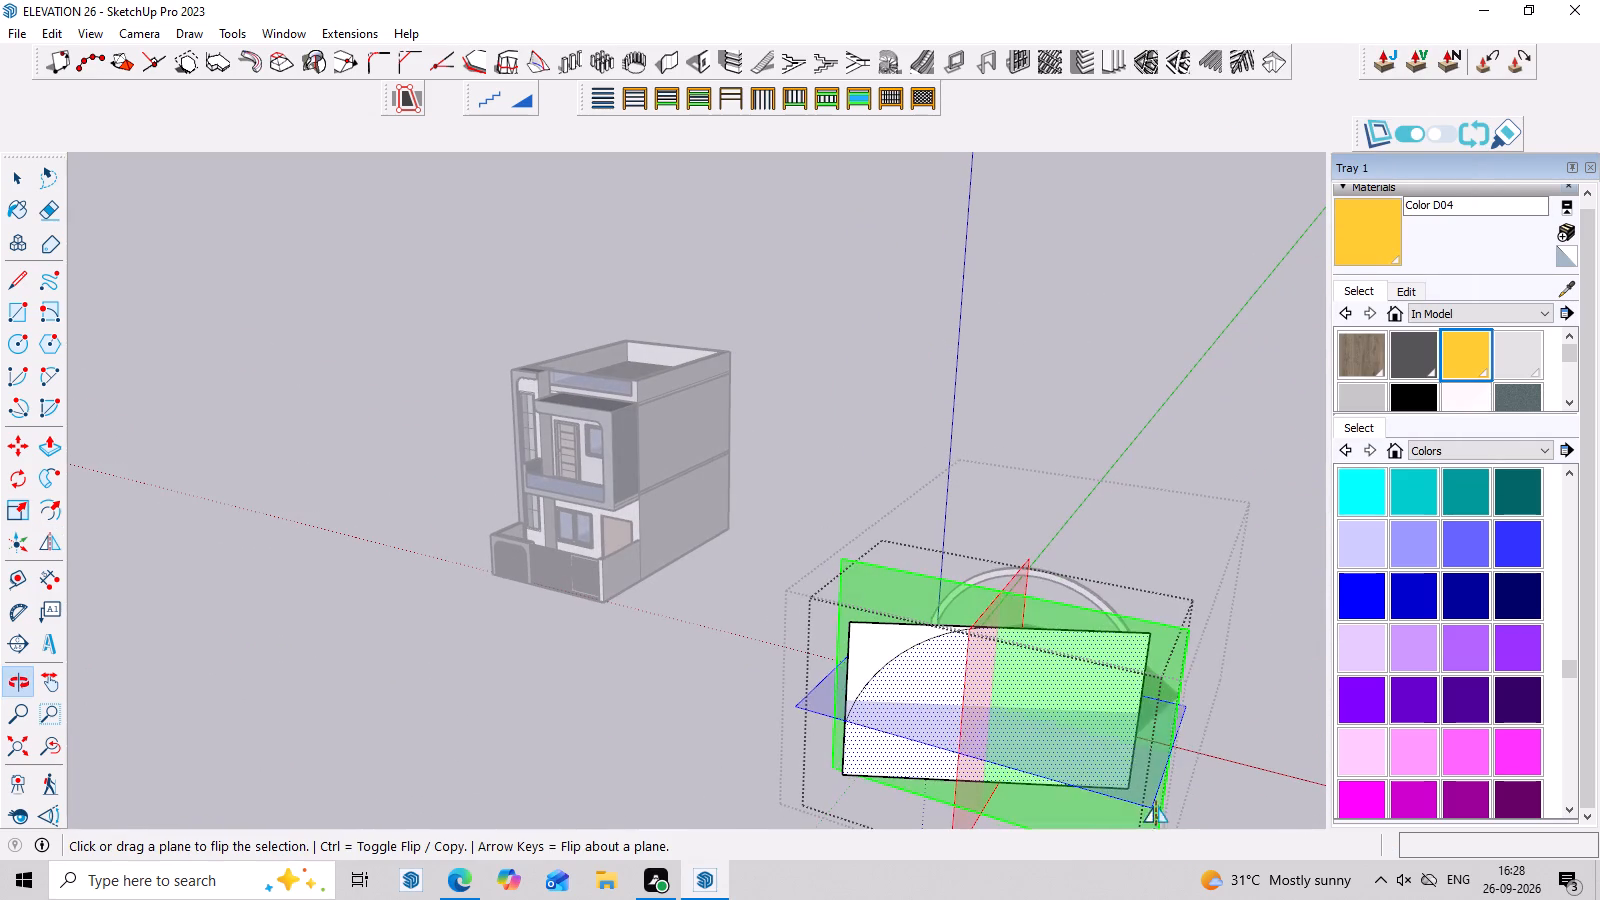
pyautogui.click(968, 637)
pyautogui.click(989, 645)
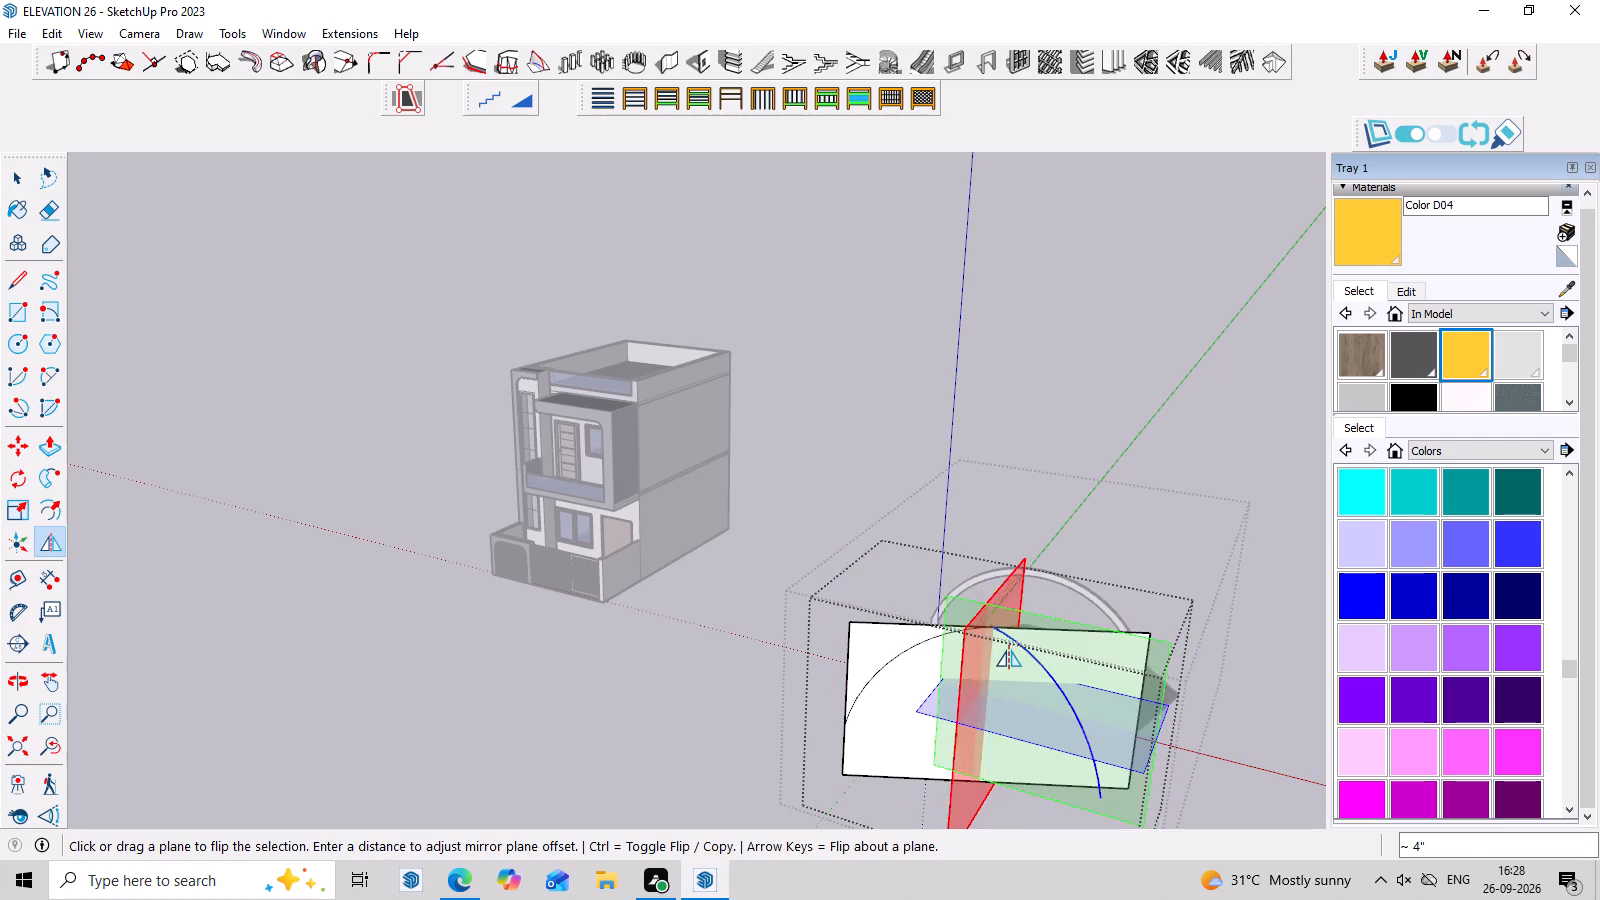
pyautogui.press('space')
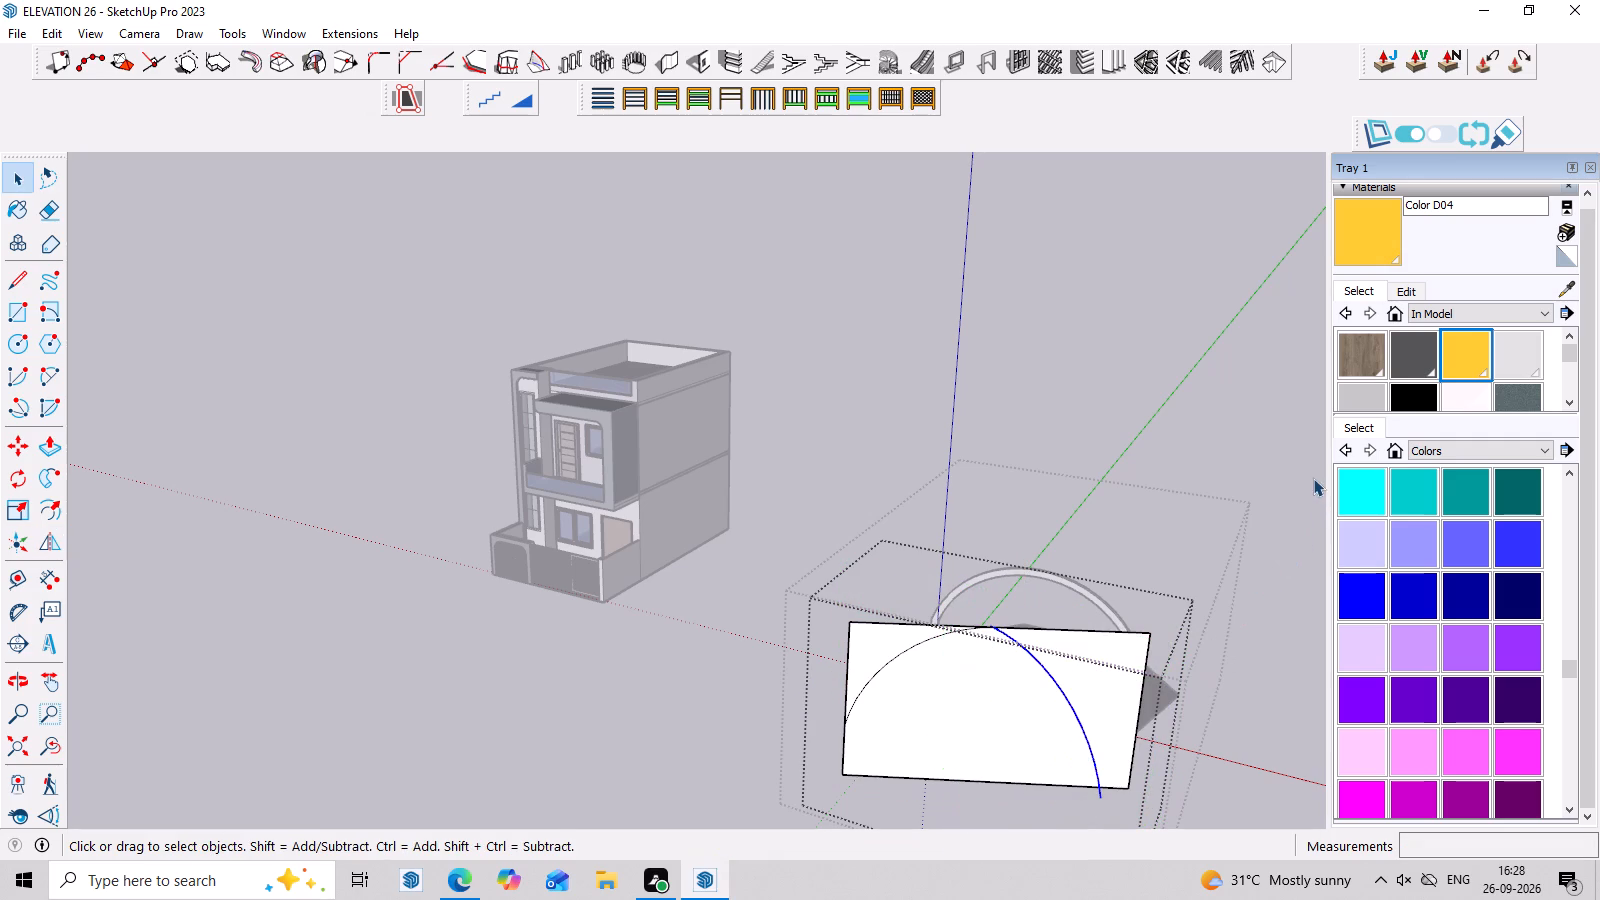
pyautogui.moveTo(1119, 824); pyautogui.dragTo(1092, 744, button='middle')
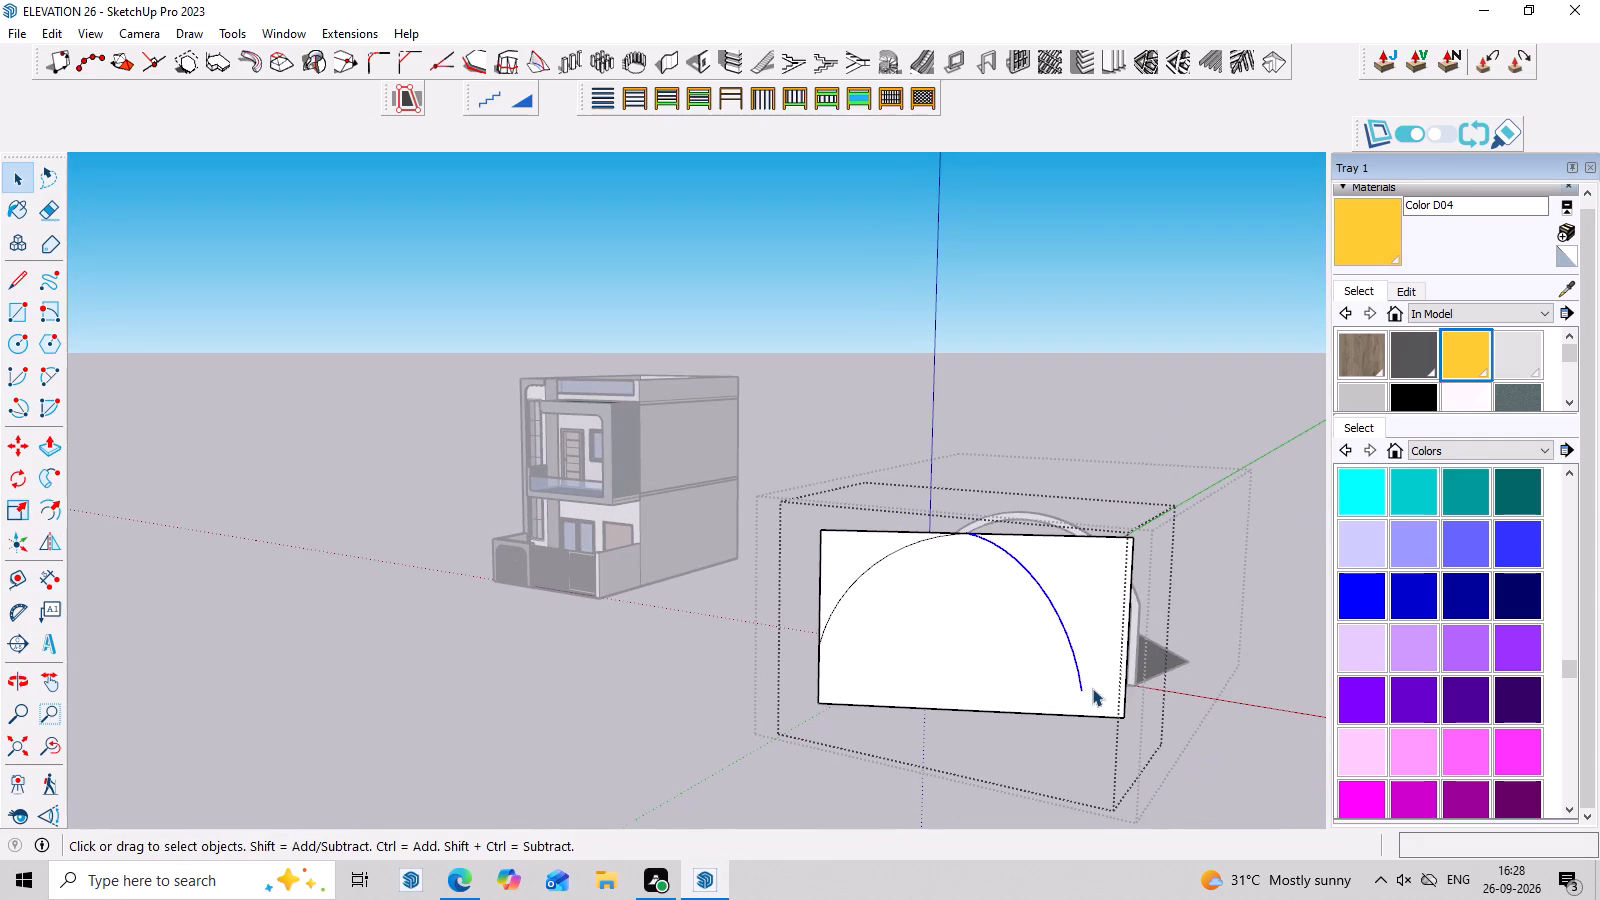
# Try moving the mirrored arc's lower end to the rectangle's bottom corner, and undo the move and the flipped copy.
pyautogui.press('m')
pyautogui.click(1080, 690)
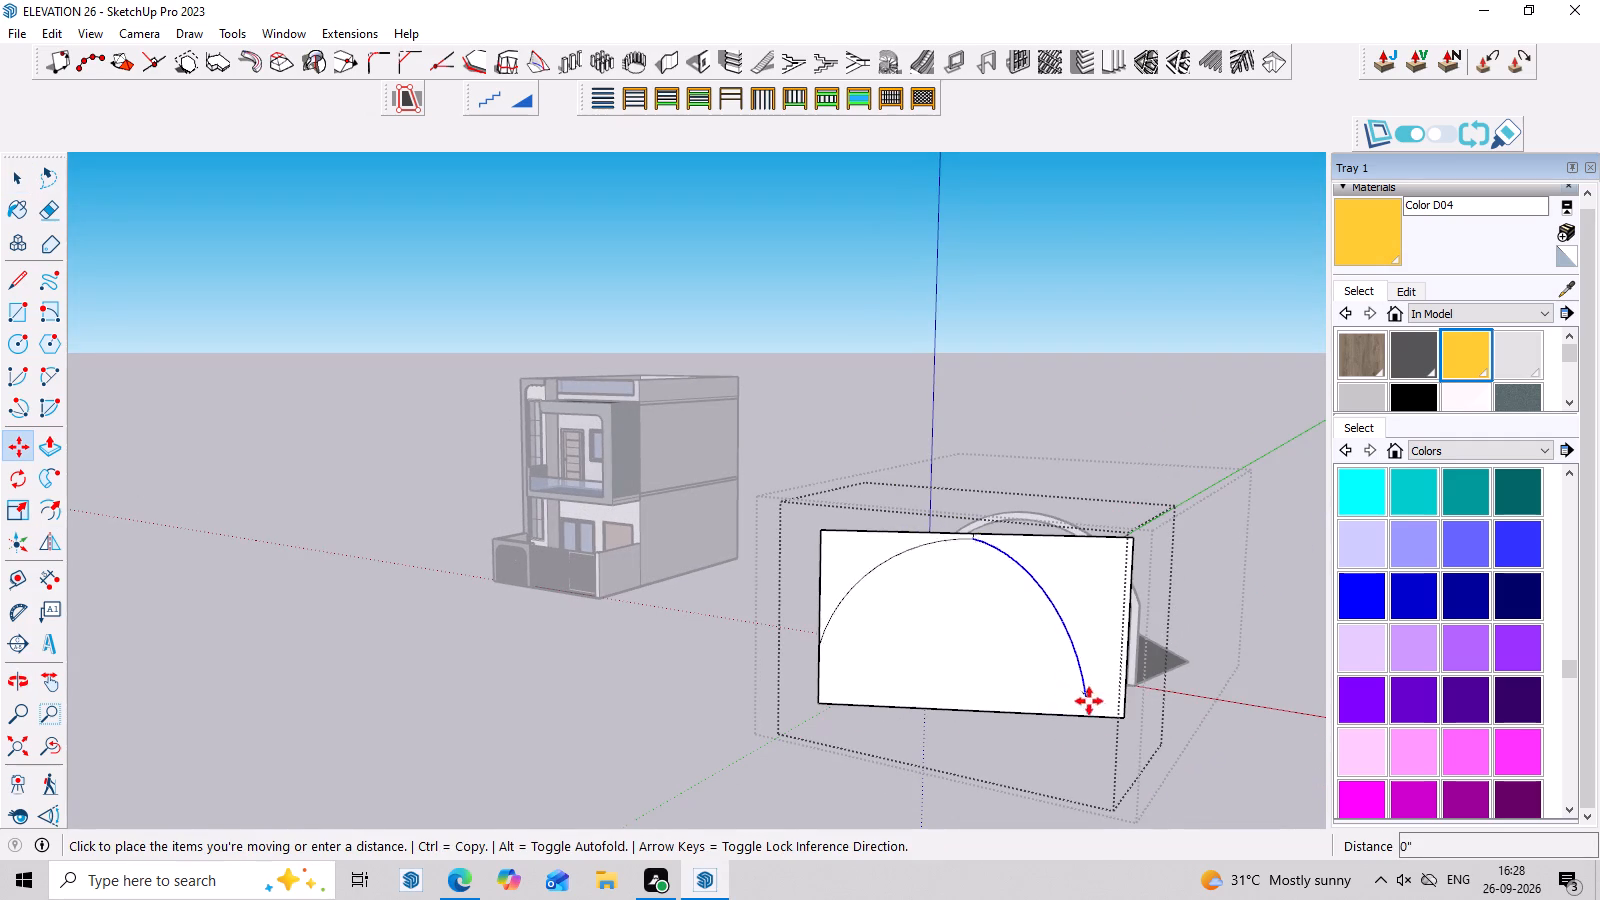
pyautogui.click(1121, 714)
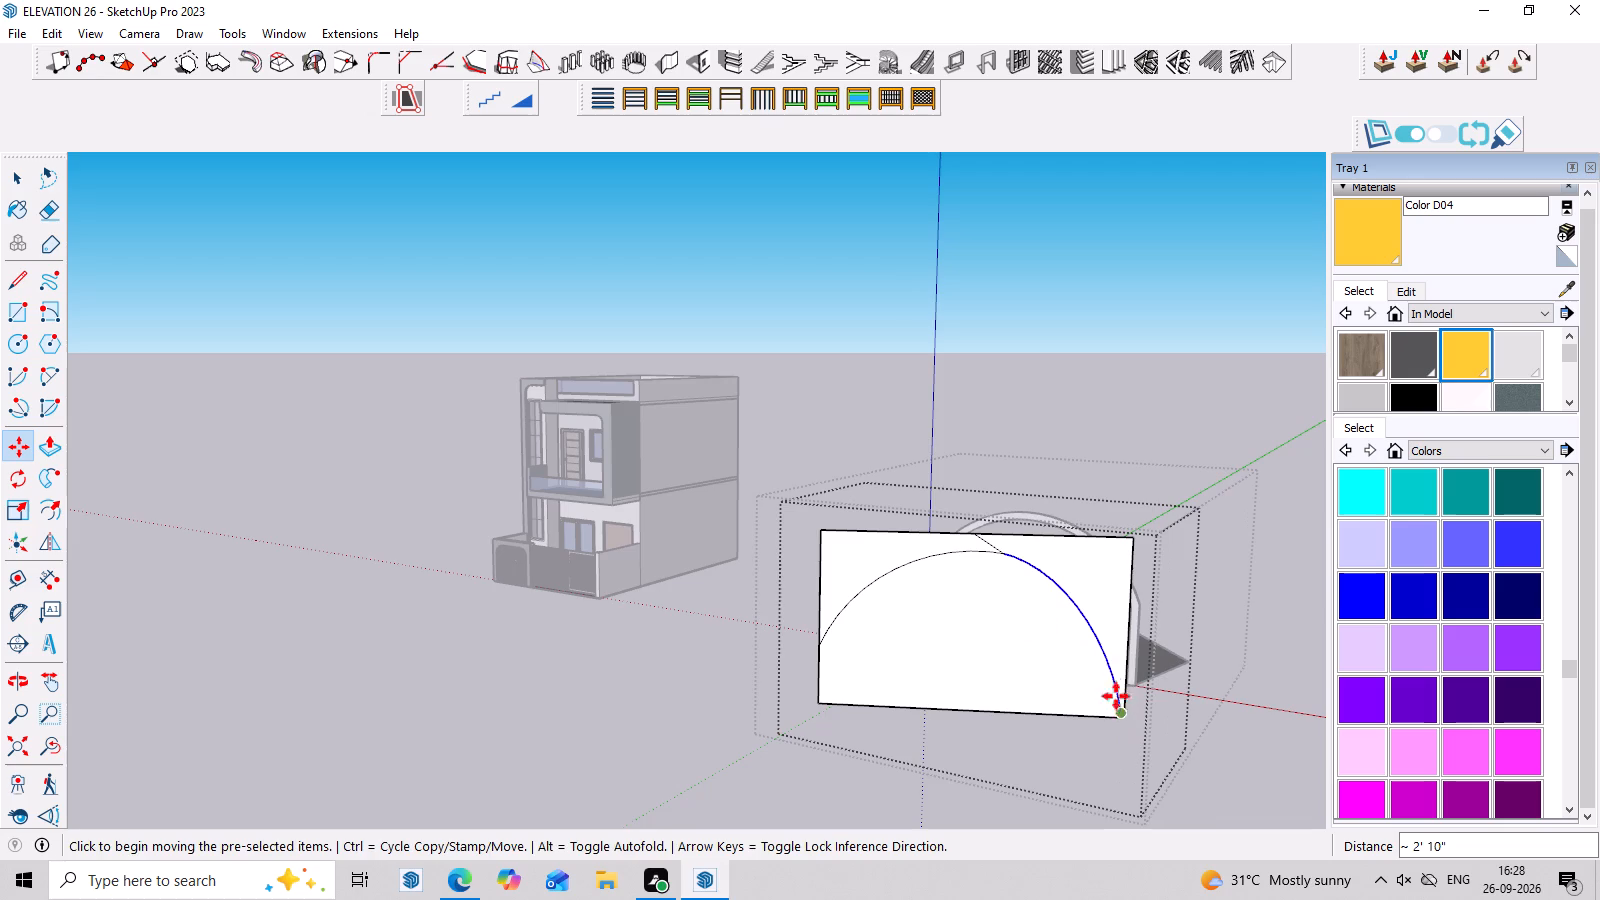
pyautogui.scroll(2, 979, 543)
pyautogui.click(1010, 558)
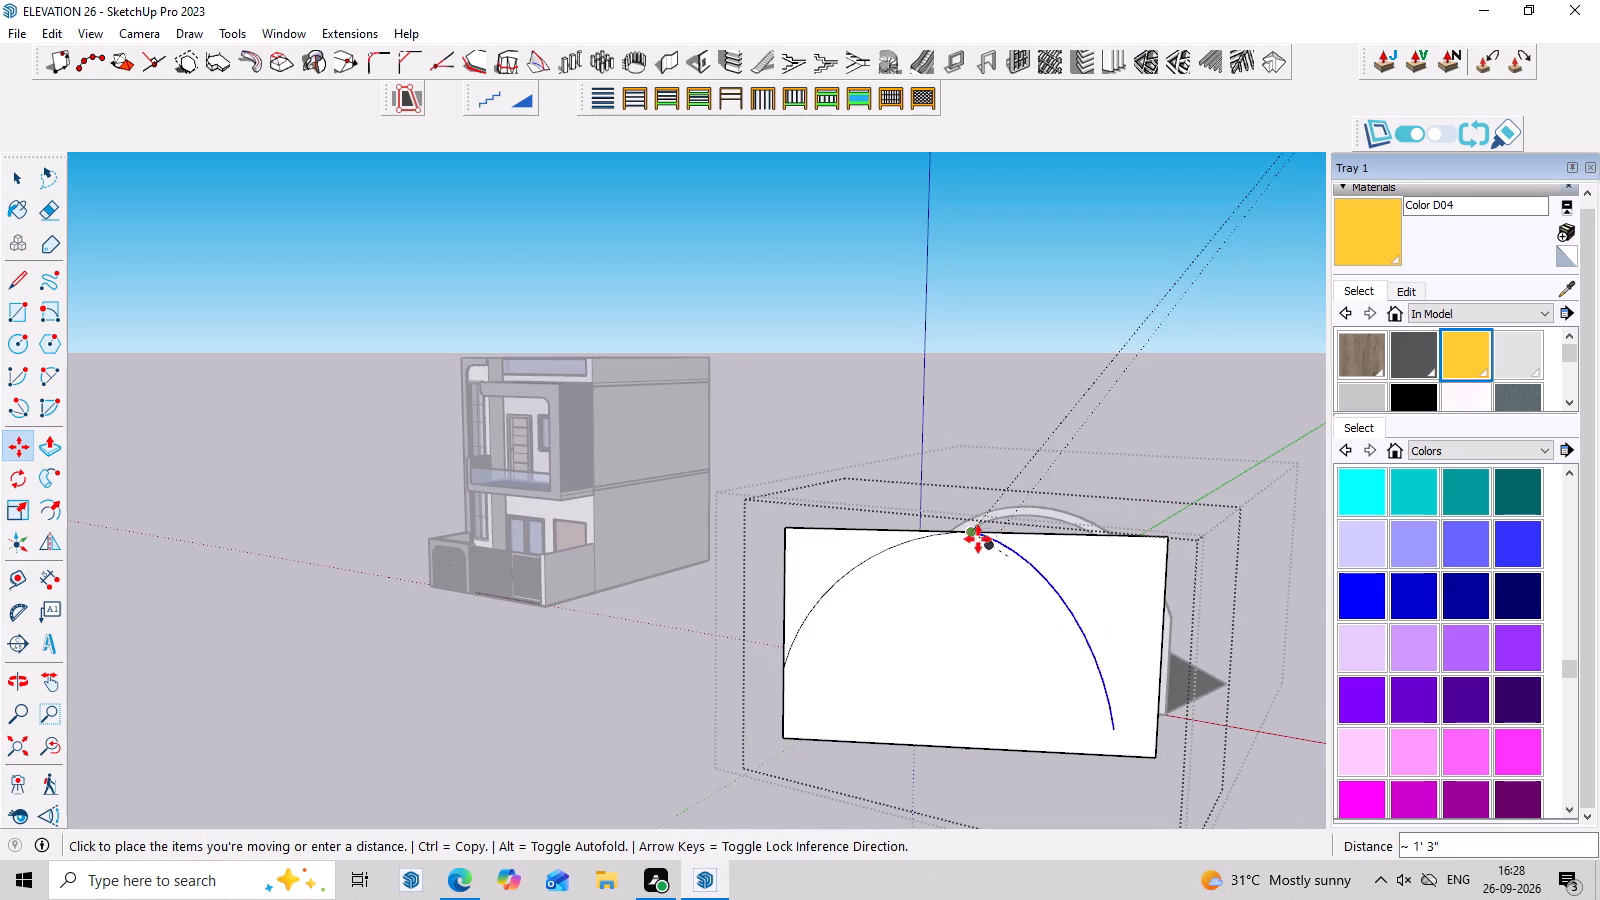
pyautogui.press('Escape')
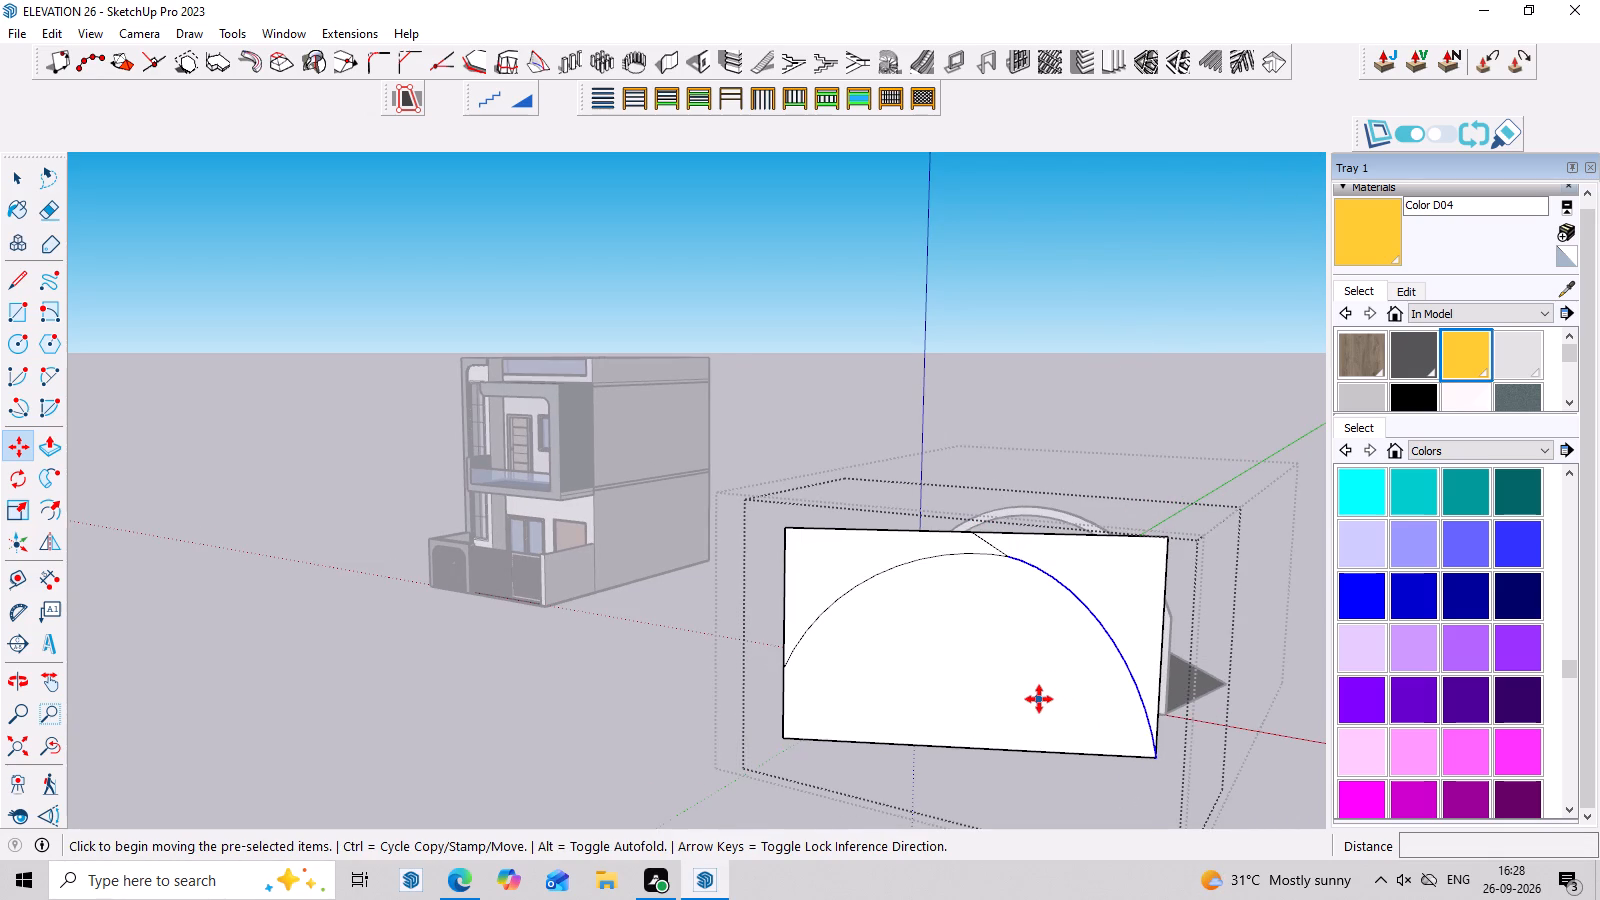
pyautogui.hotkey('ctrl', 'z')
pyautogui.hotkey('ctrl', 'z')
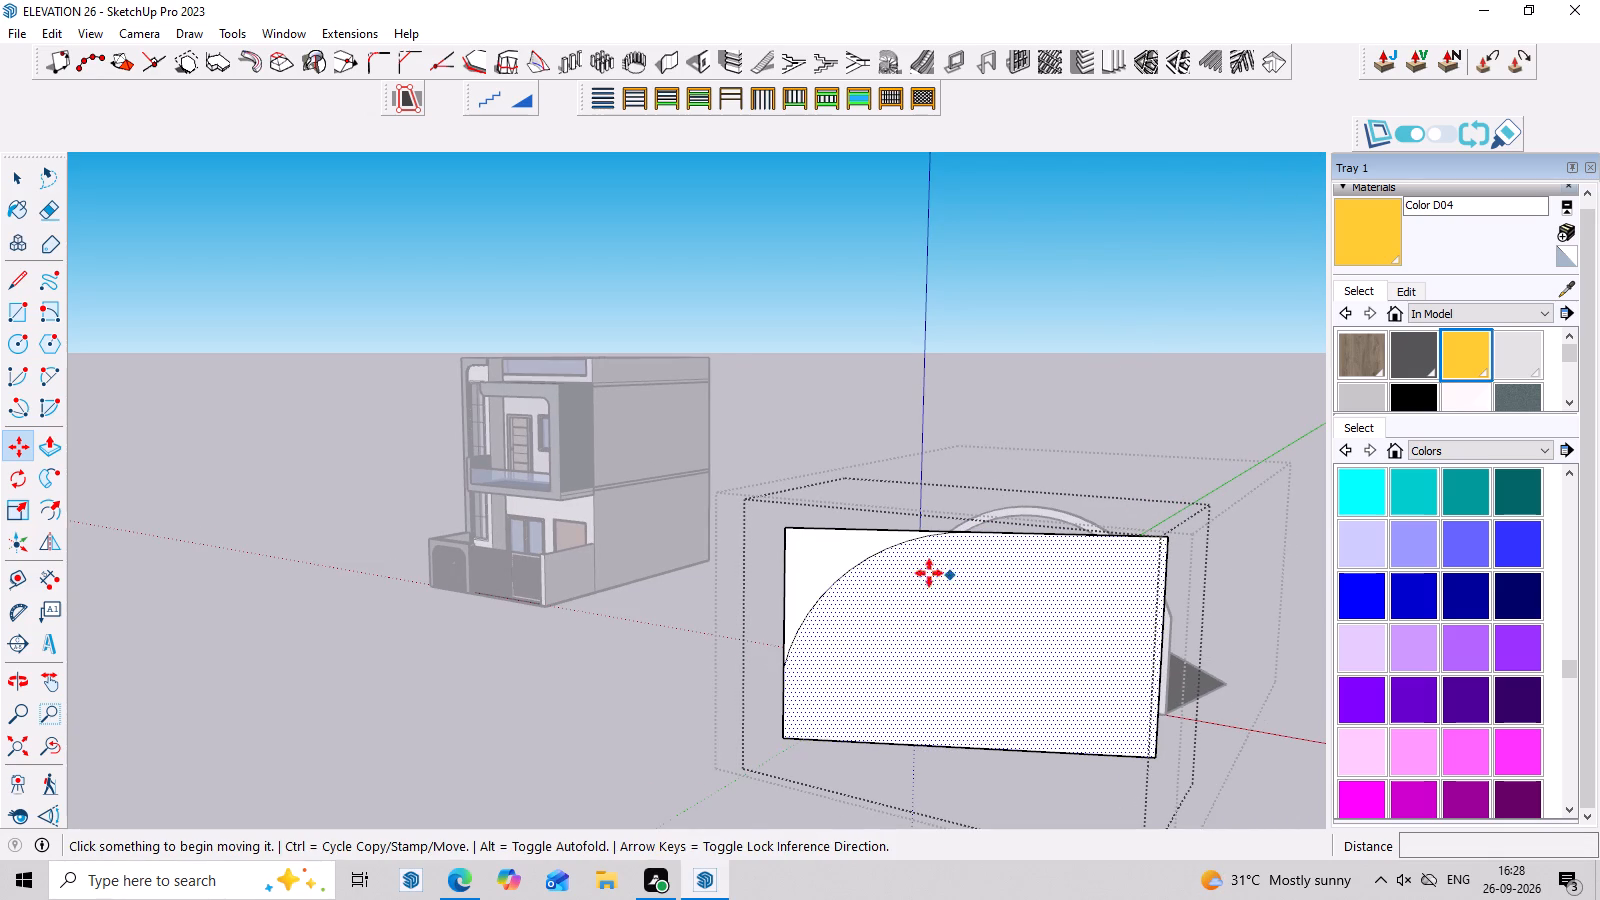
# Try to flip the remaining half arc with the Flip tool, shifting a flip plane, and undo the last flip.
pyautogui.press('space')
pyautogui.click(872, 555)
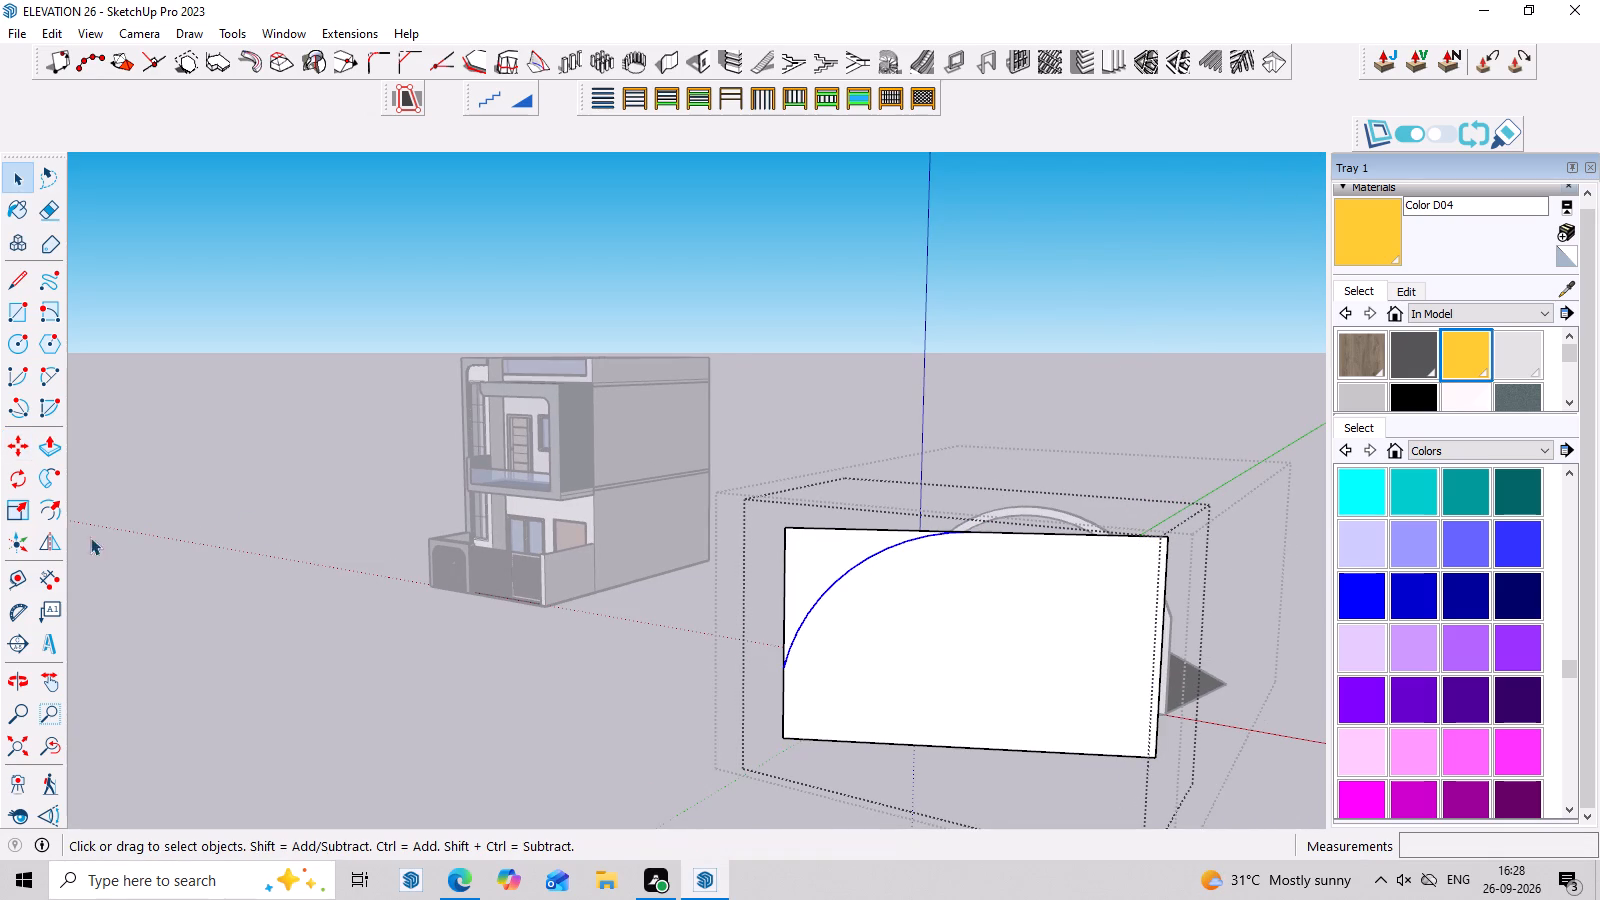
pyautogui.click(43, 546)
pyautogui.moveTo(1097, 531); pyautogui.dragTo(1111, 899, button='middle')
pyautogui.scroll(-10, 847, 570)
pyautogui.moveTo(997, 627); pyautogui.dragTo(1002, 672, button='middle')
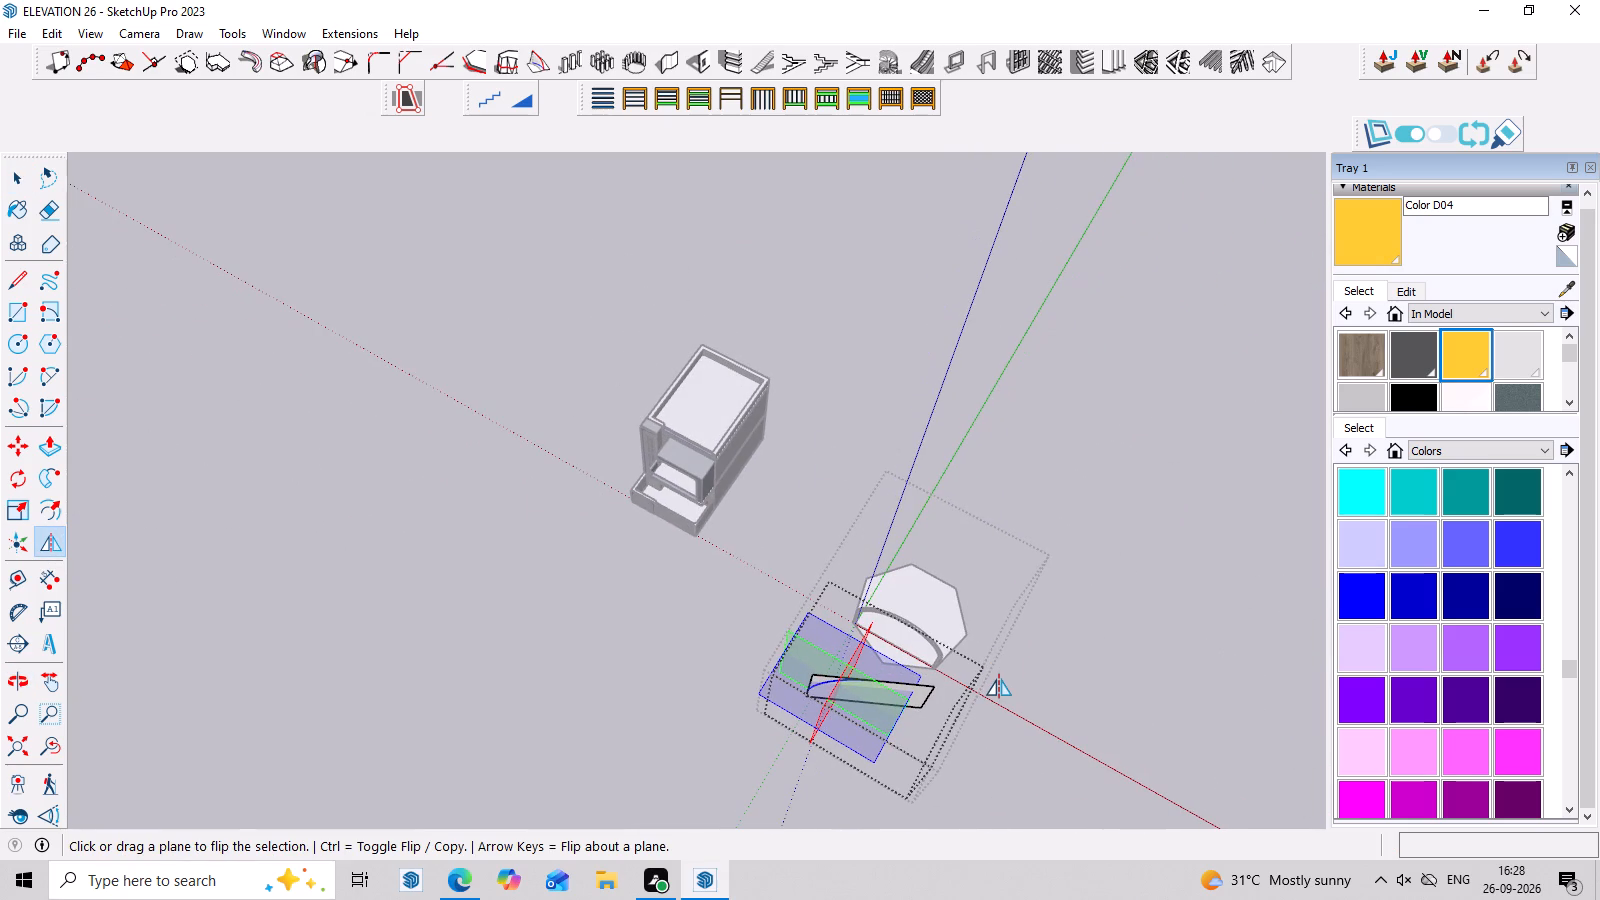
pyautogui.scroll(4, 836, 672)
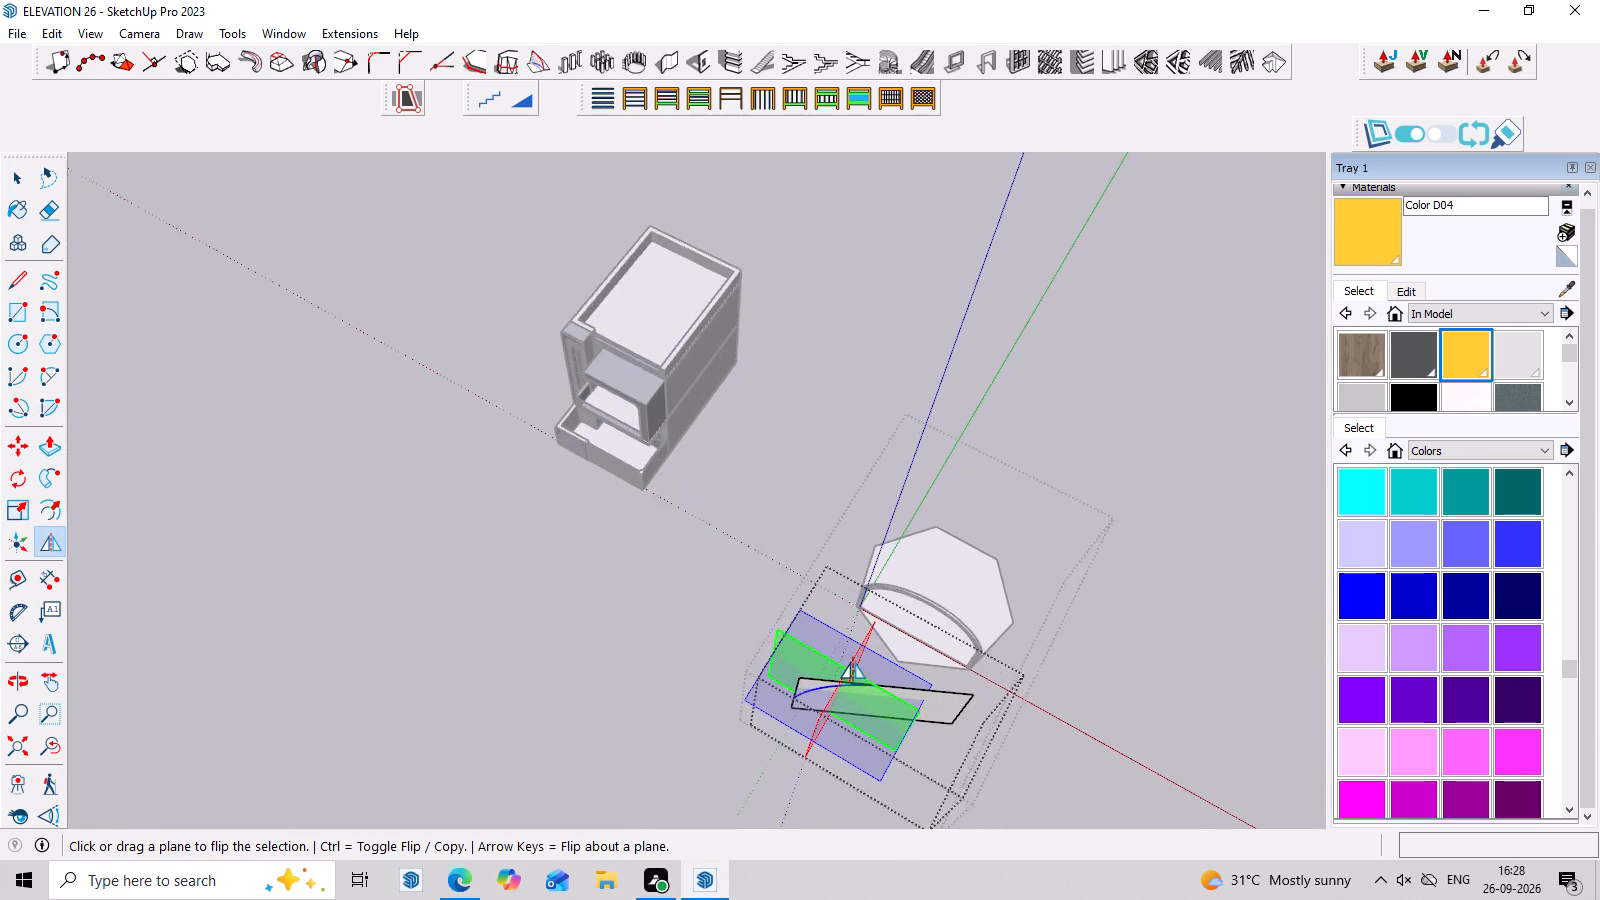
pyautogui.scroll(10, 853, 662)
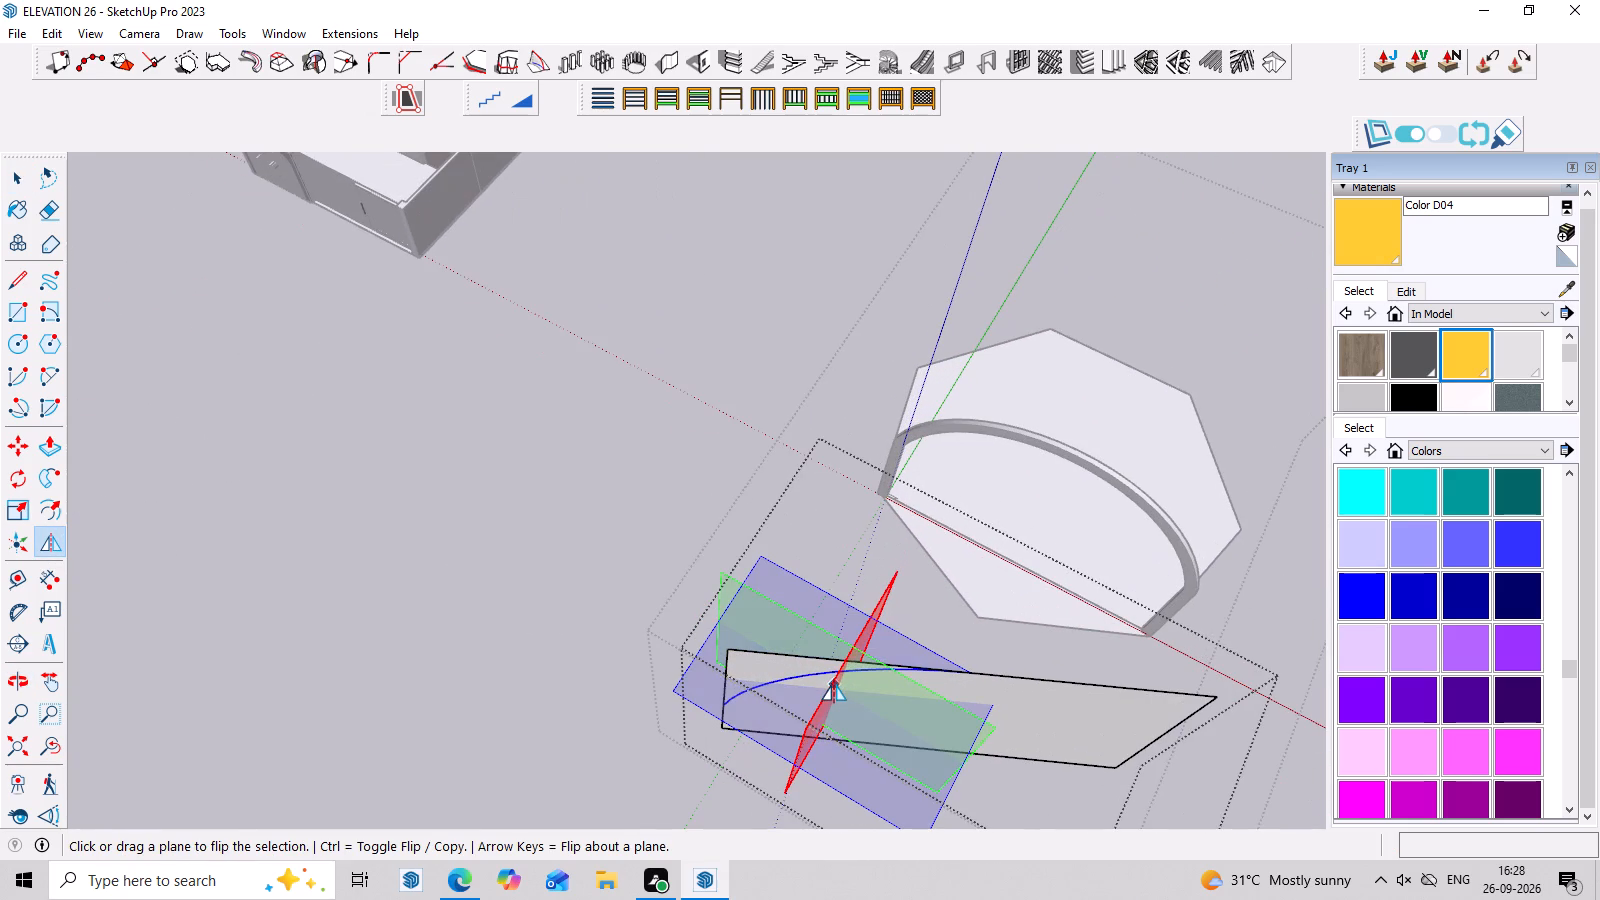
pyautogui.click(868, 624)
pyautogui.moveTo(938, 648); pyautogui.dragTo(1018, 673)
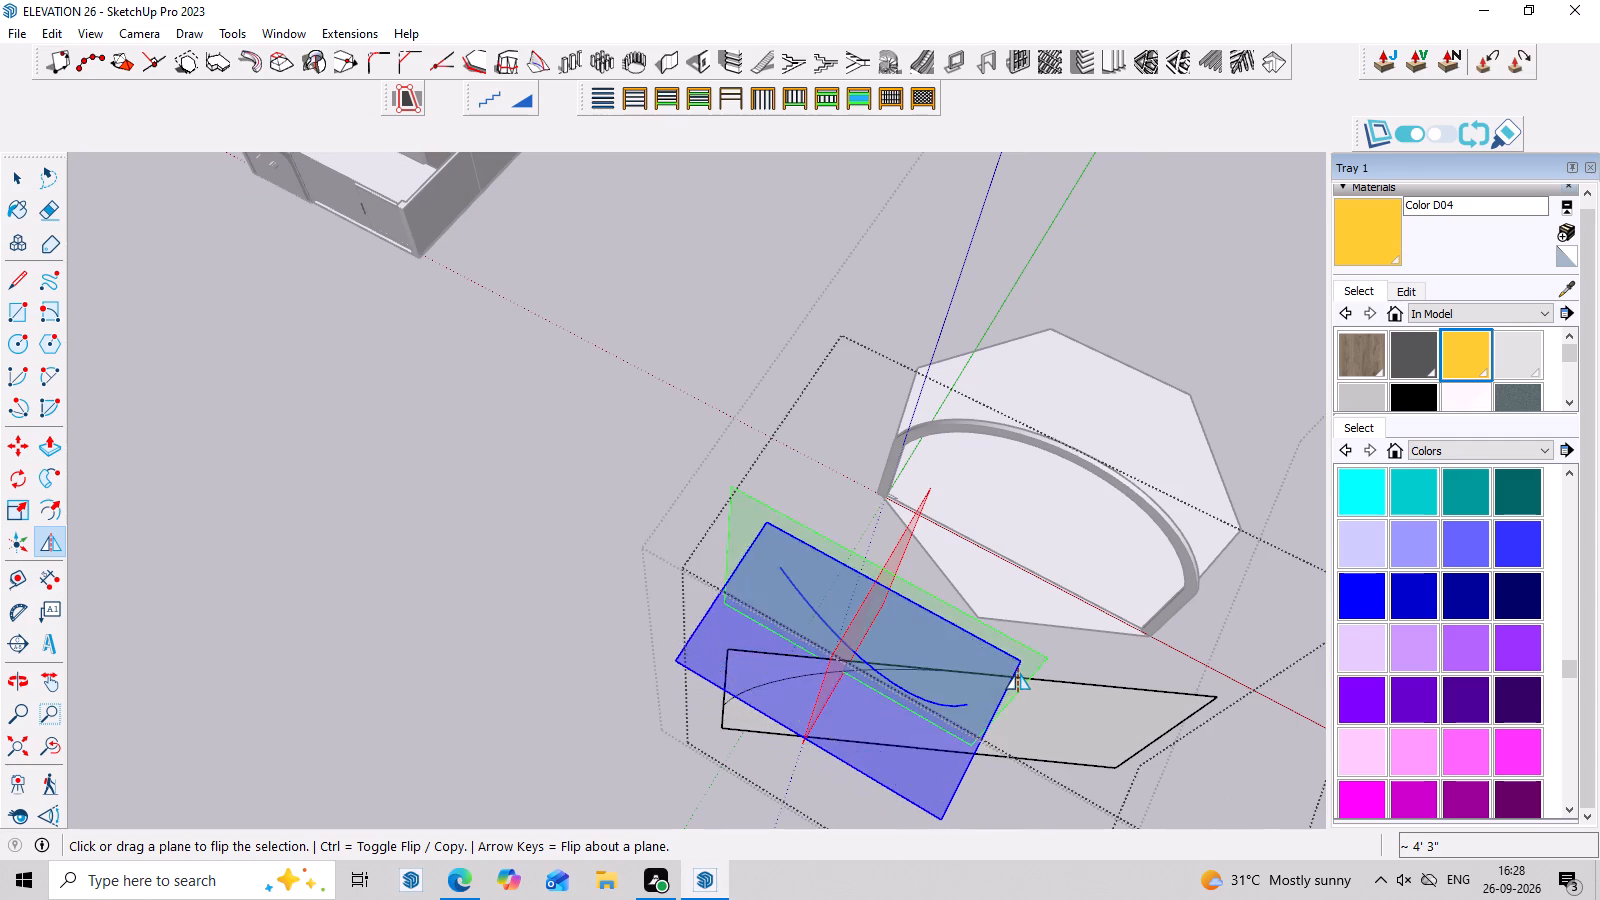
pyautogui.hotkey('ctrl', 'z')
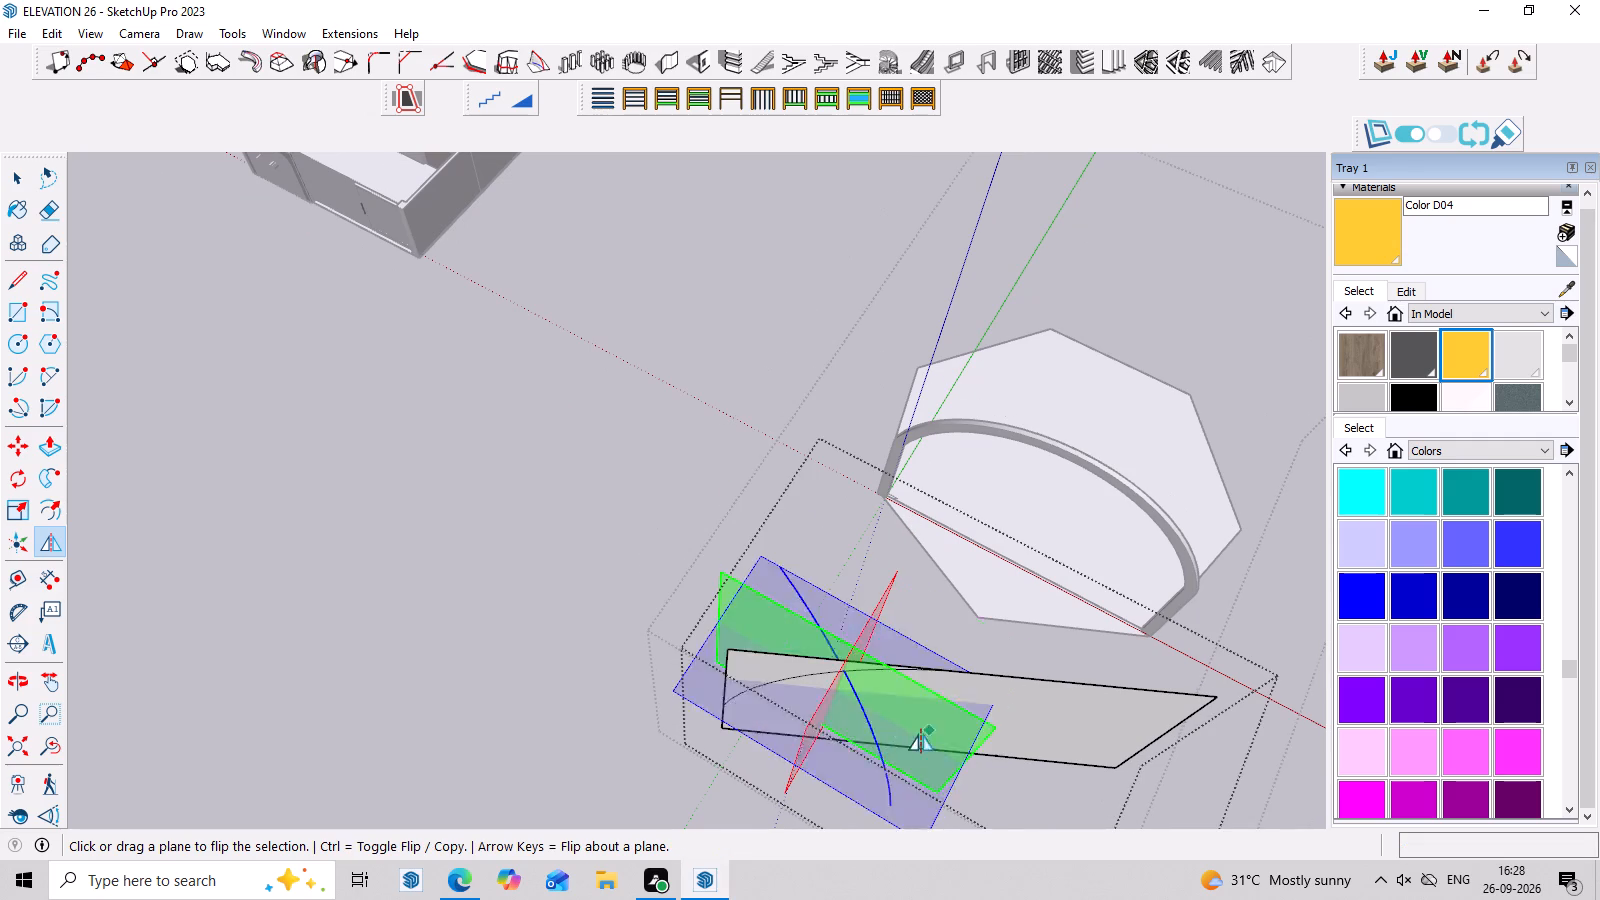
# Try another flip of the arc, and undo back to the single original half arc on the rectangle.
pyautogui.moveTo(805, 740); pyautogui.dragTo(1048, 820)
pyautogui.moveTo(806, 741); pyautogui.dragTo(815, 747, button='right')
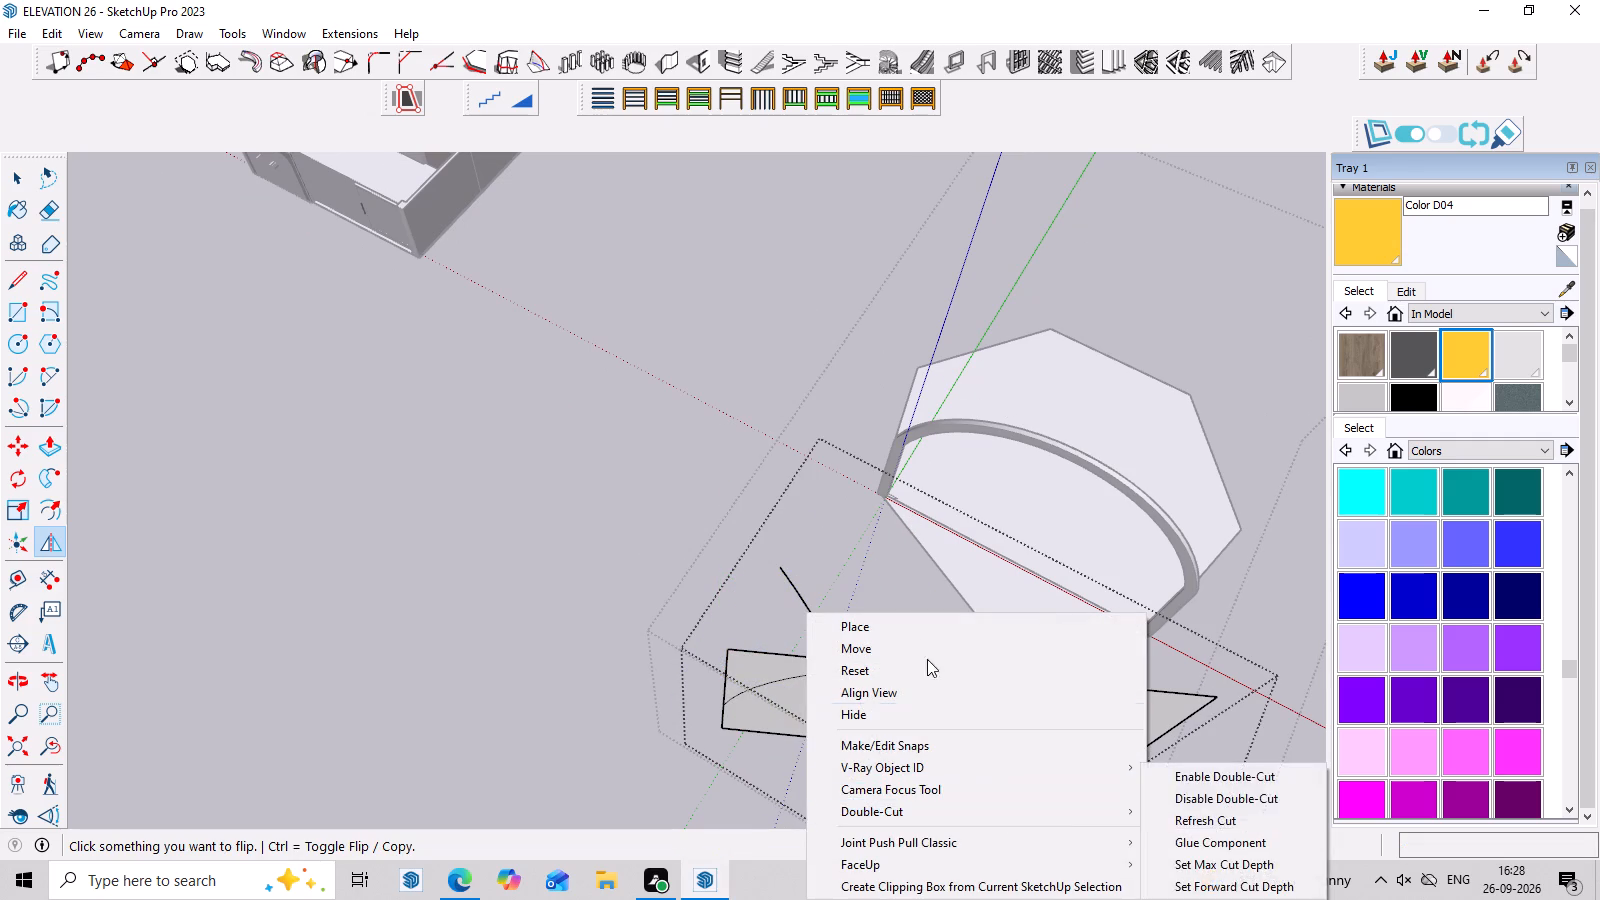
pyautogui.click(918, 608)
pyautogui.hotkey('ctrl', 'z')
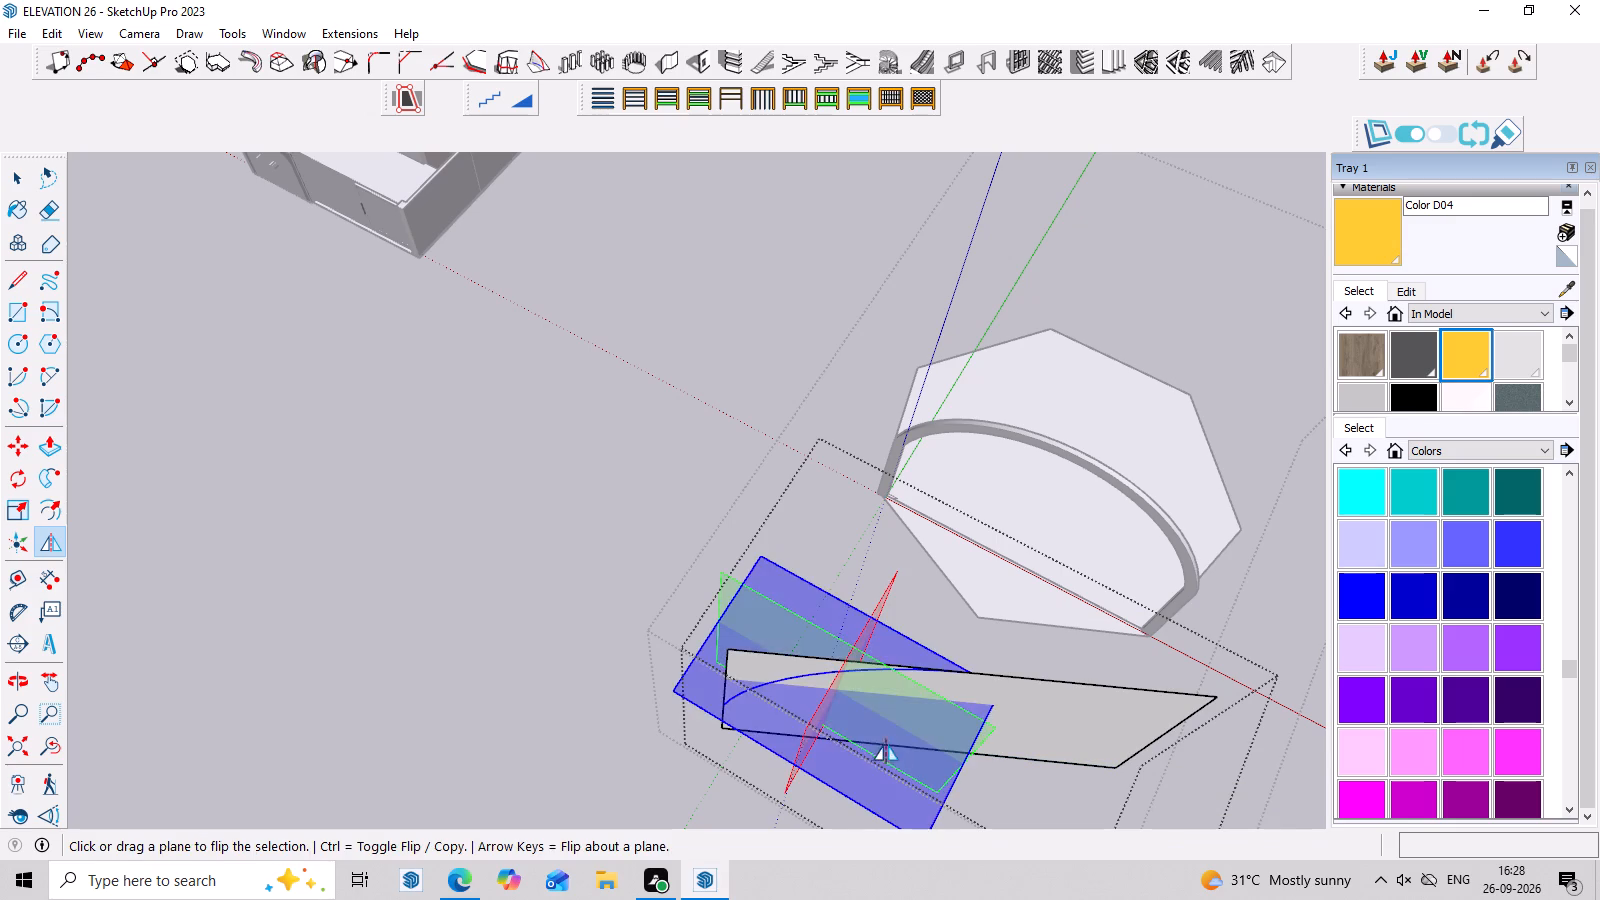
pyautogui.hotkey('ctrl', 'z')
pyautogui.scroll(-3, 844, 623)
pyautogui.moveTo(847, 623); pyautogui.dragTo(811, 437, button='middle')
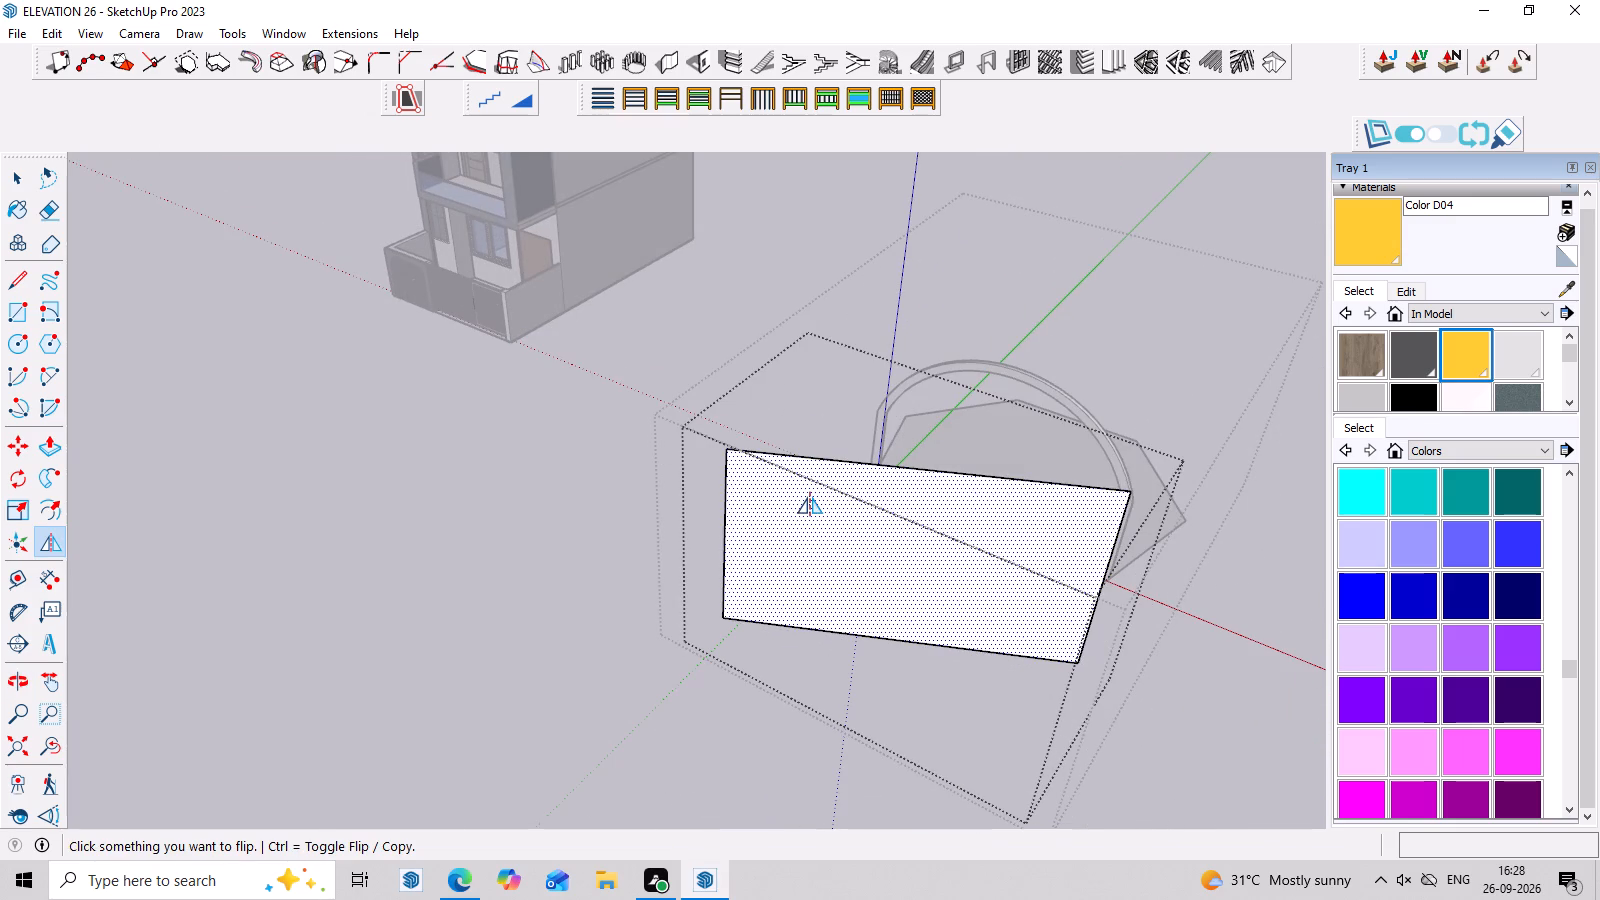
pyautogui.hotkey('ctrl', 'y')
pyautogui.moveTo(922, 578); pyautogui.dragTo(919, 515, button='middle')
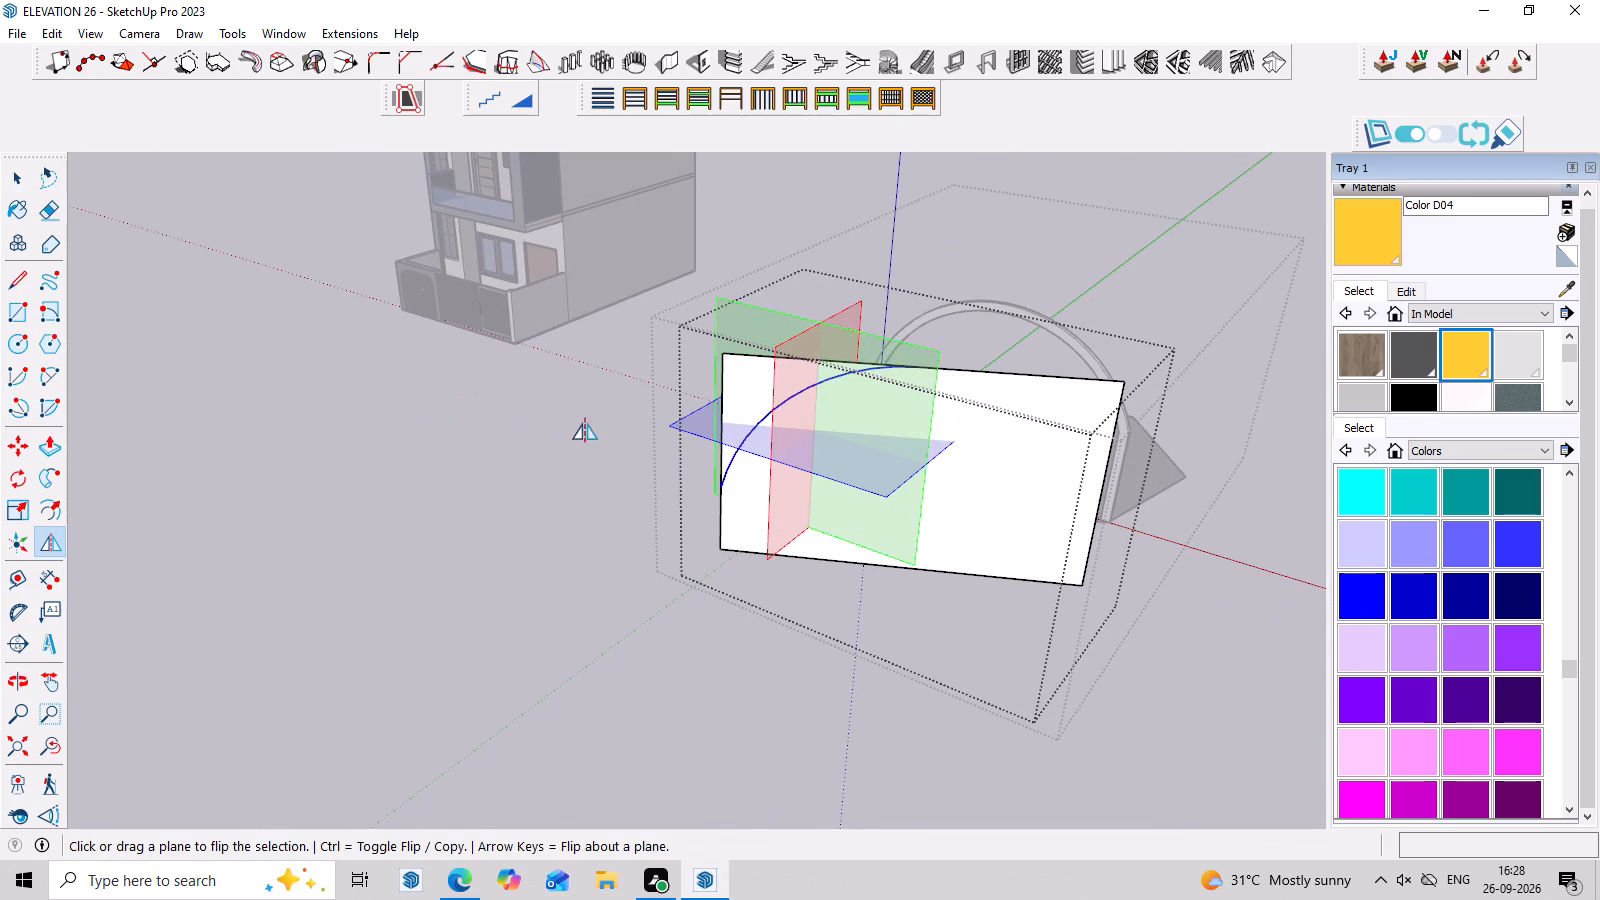
# Inside the rectangular panel's group, draw a two-point arc bulging outward from the top-edge midpoint to the side edge nearer the existing arch.
pyautogui.press('space')
pyautogui.click(561, 534)
pyautogui.click(820, 442)
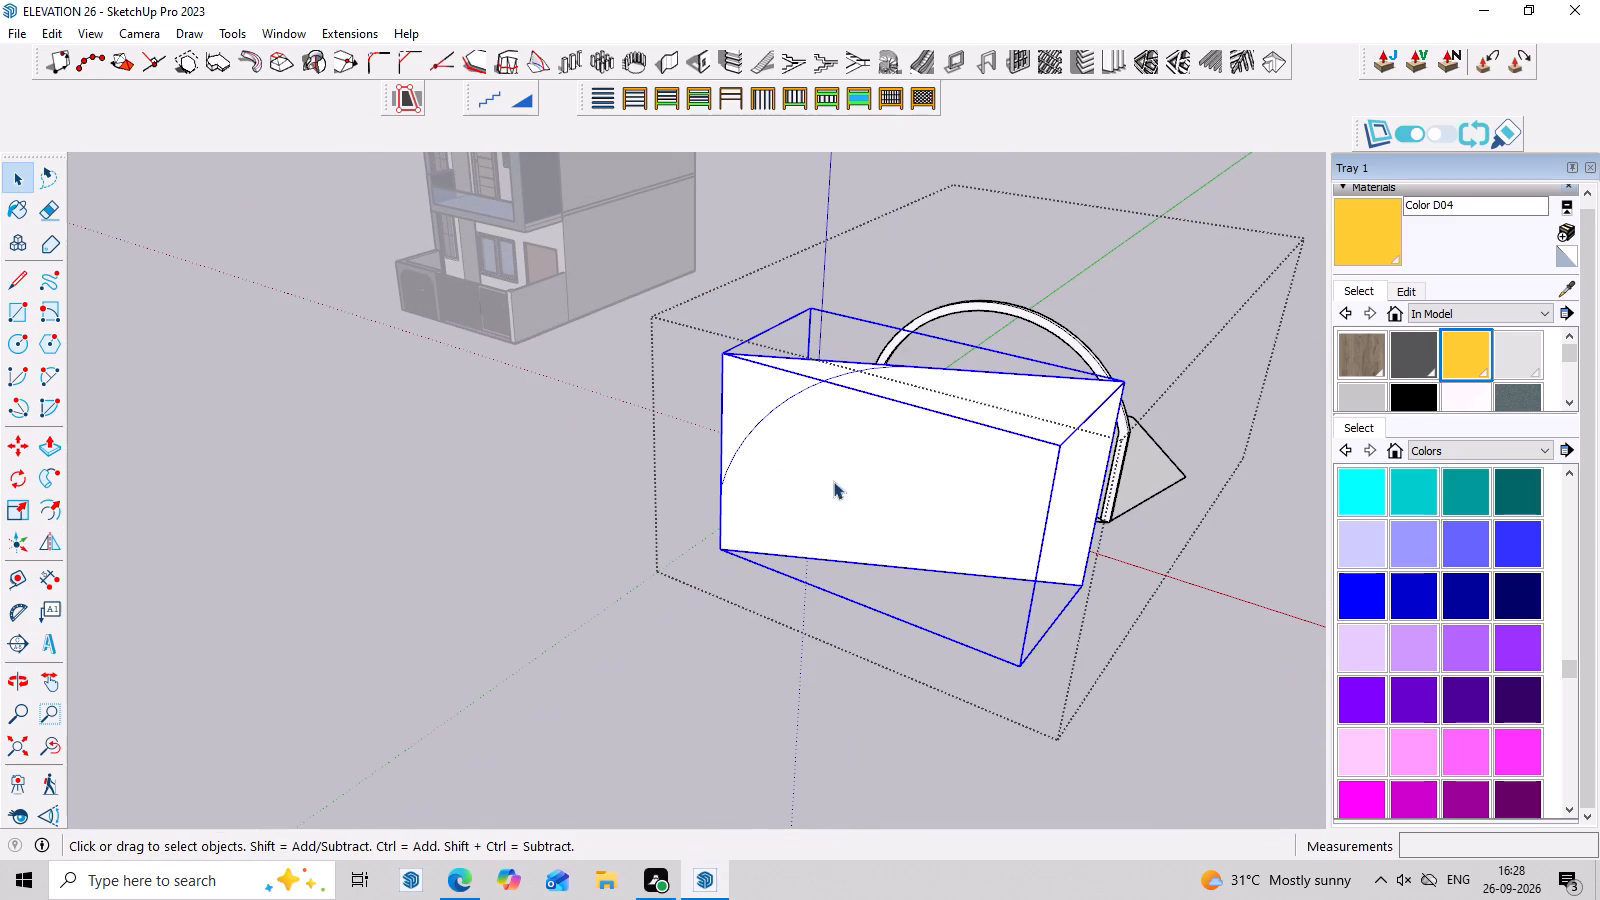
pyautogui.click(566, 696)
pyautogui.doubleClick(816, 492)
pyautogui.click(840, 480)
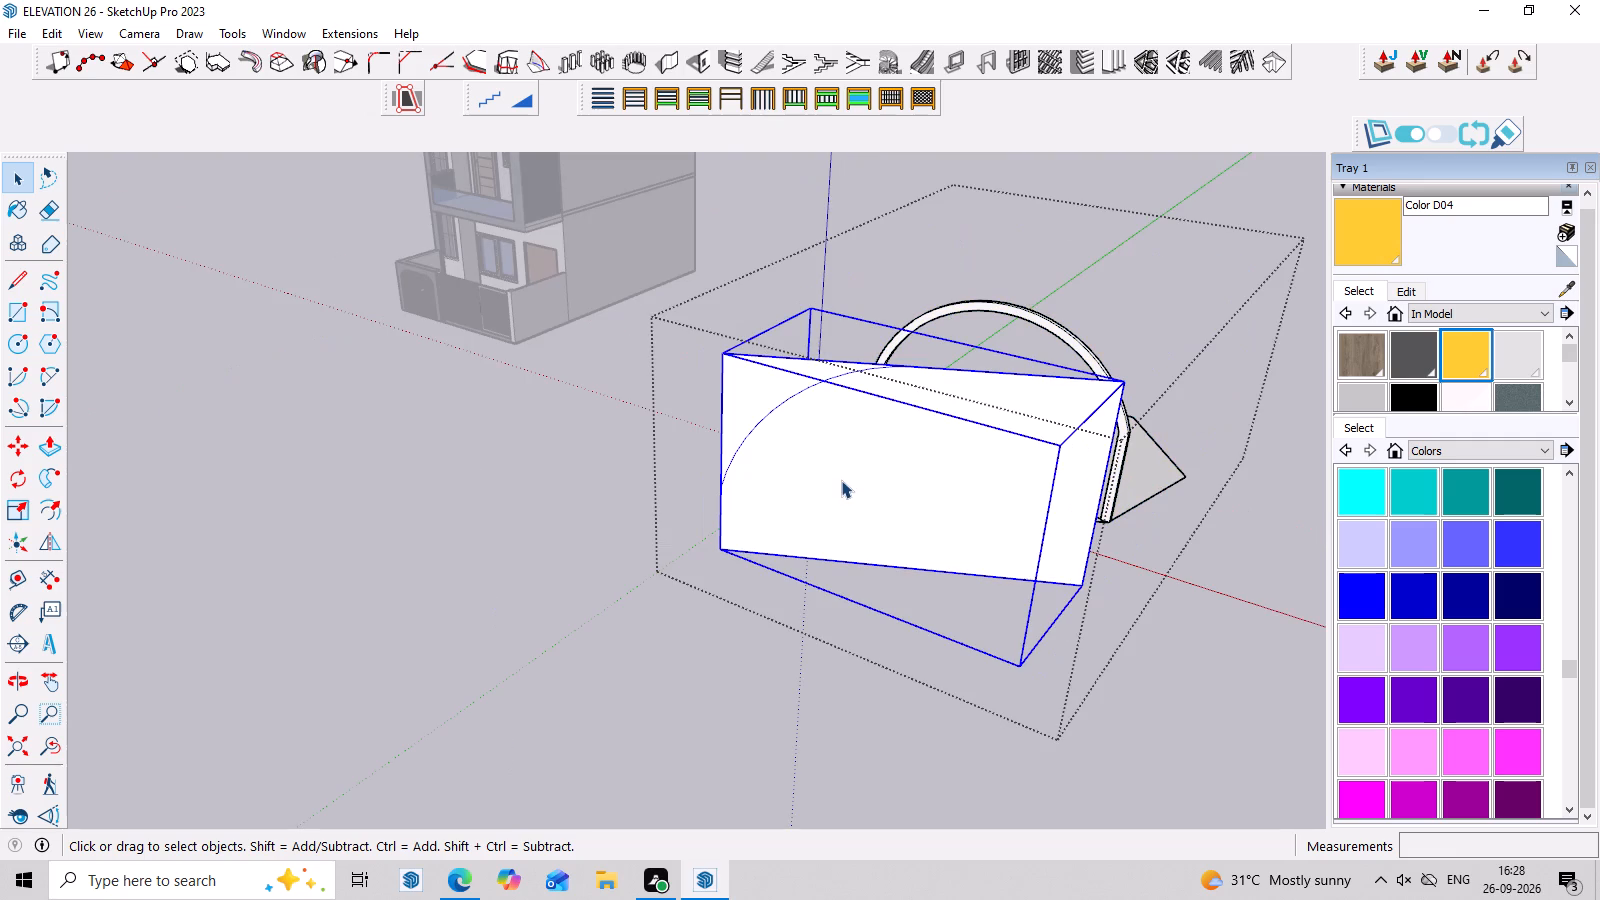
pyautogui.doubleClick(862, 480)
pyautogui.scroll(2, 869, 479)
pyautogui.click(876, 465)
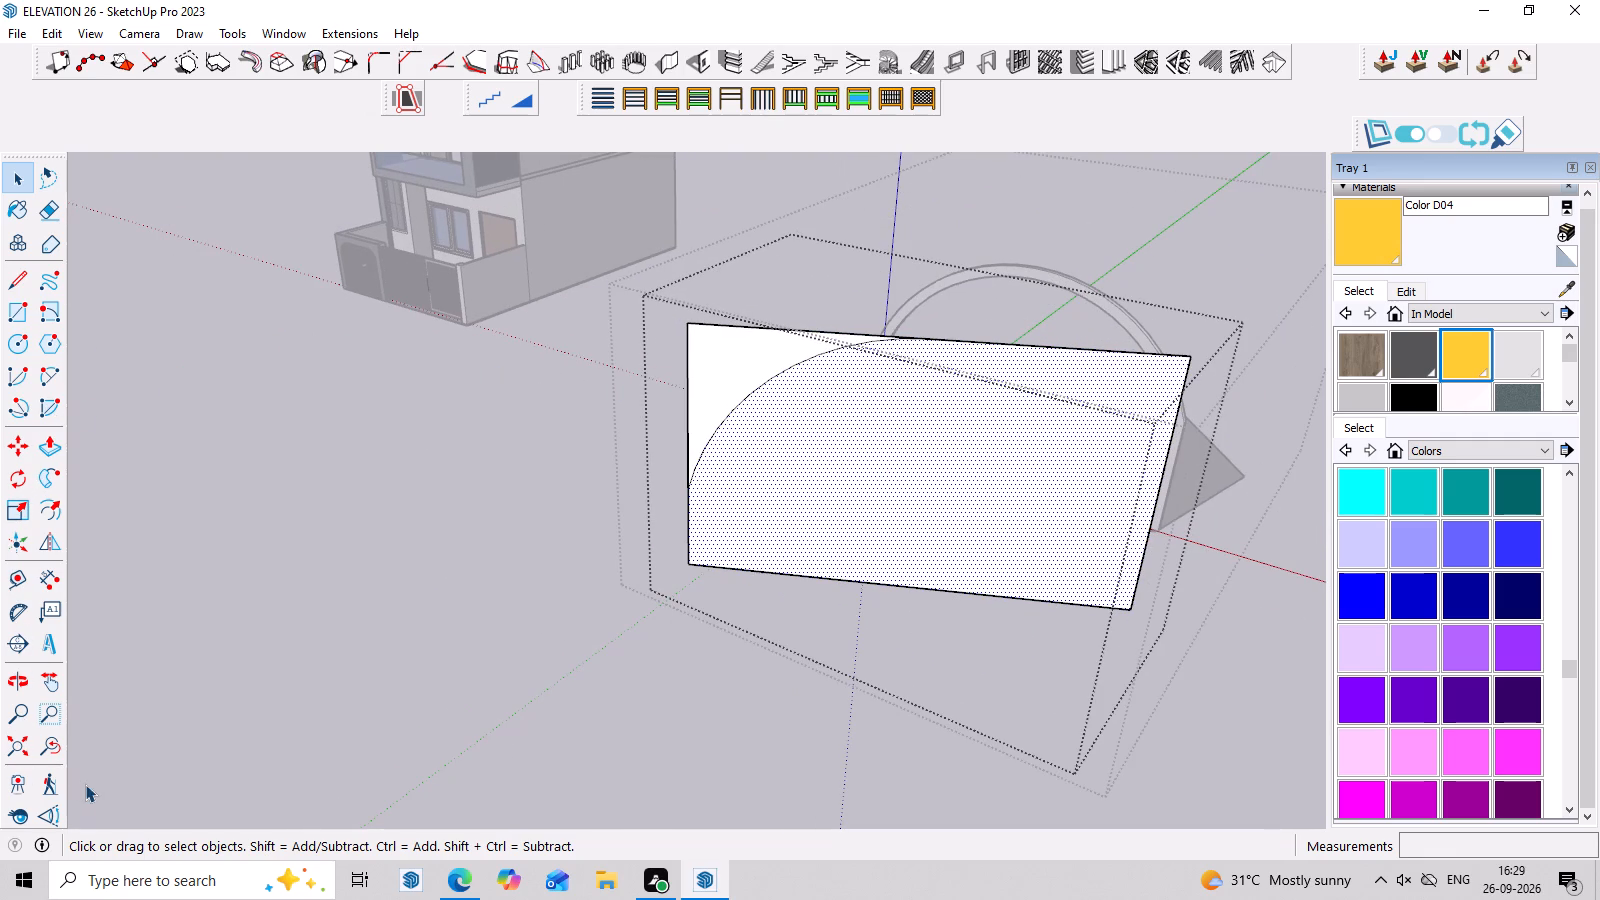
pyautogui.press('a')
pyautogui.click(925, 340)
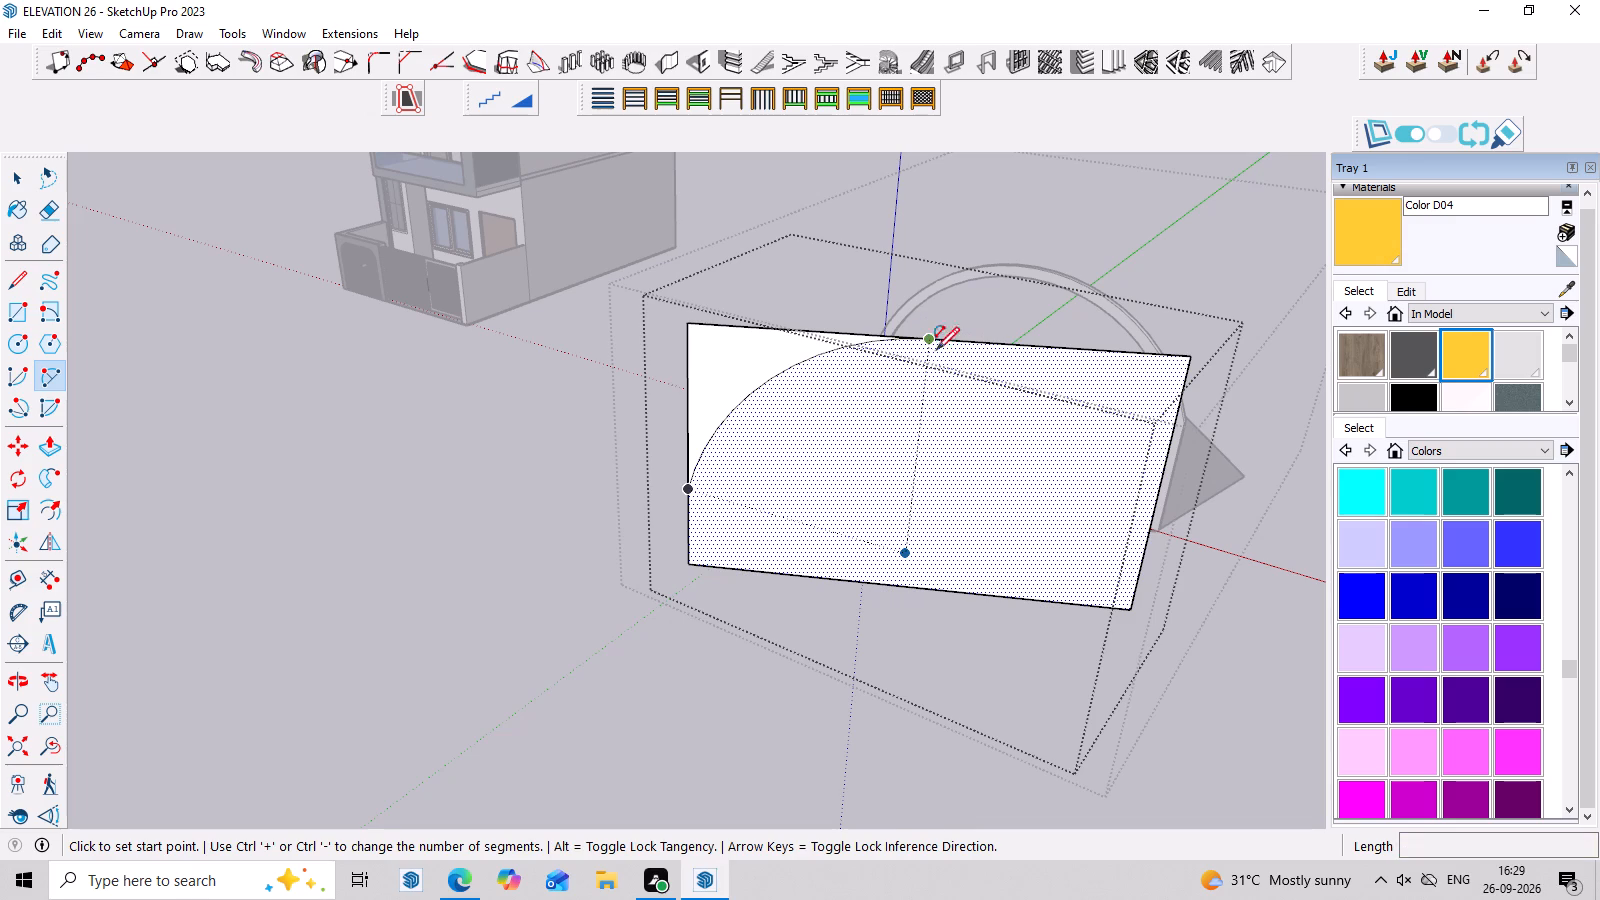
pyautogui.click(1151, 543)
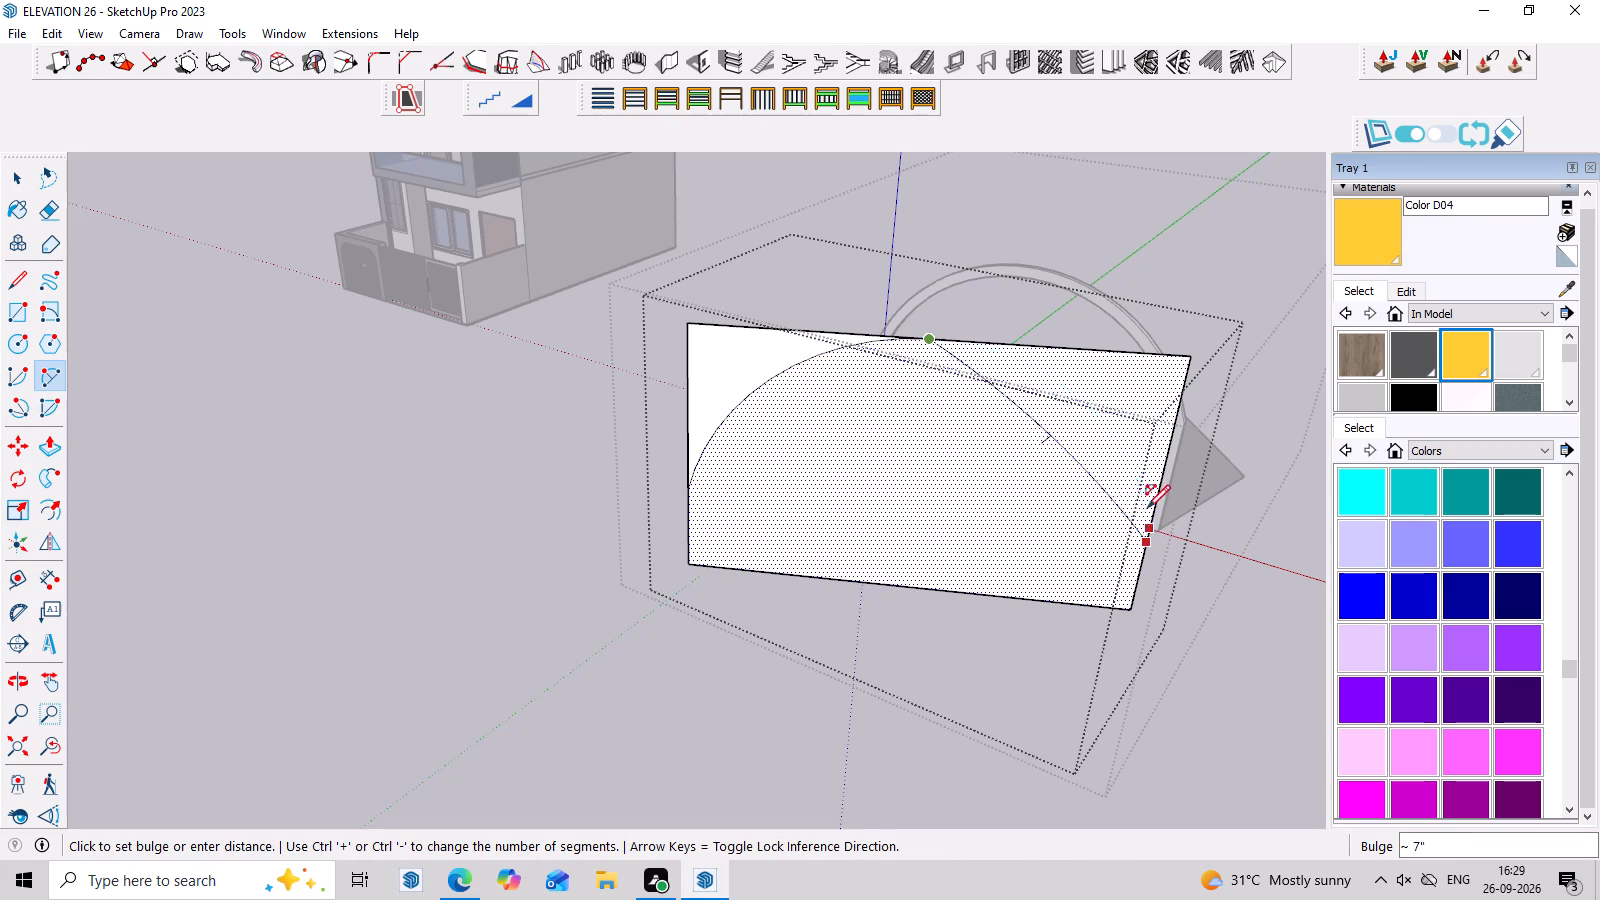
pyautogui.click(1128, 442)
pyautogui.press('space')
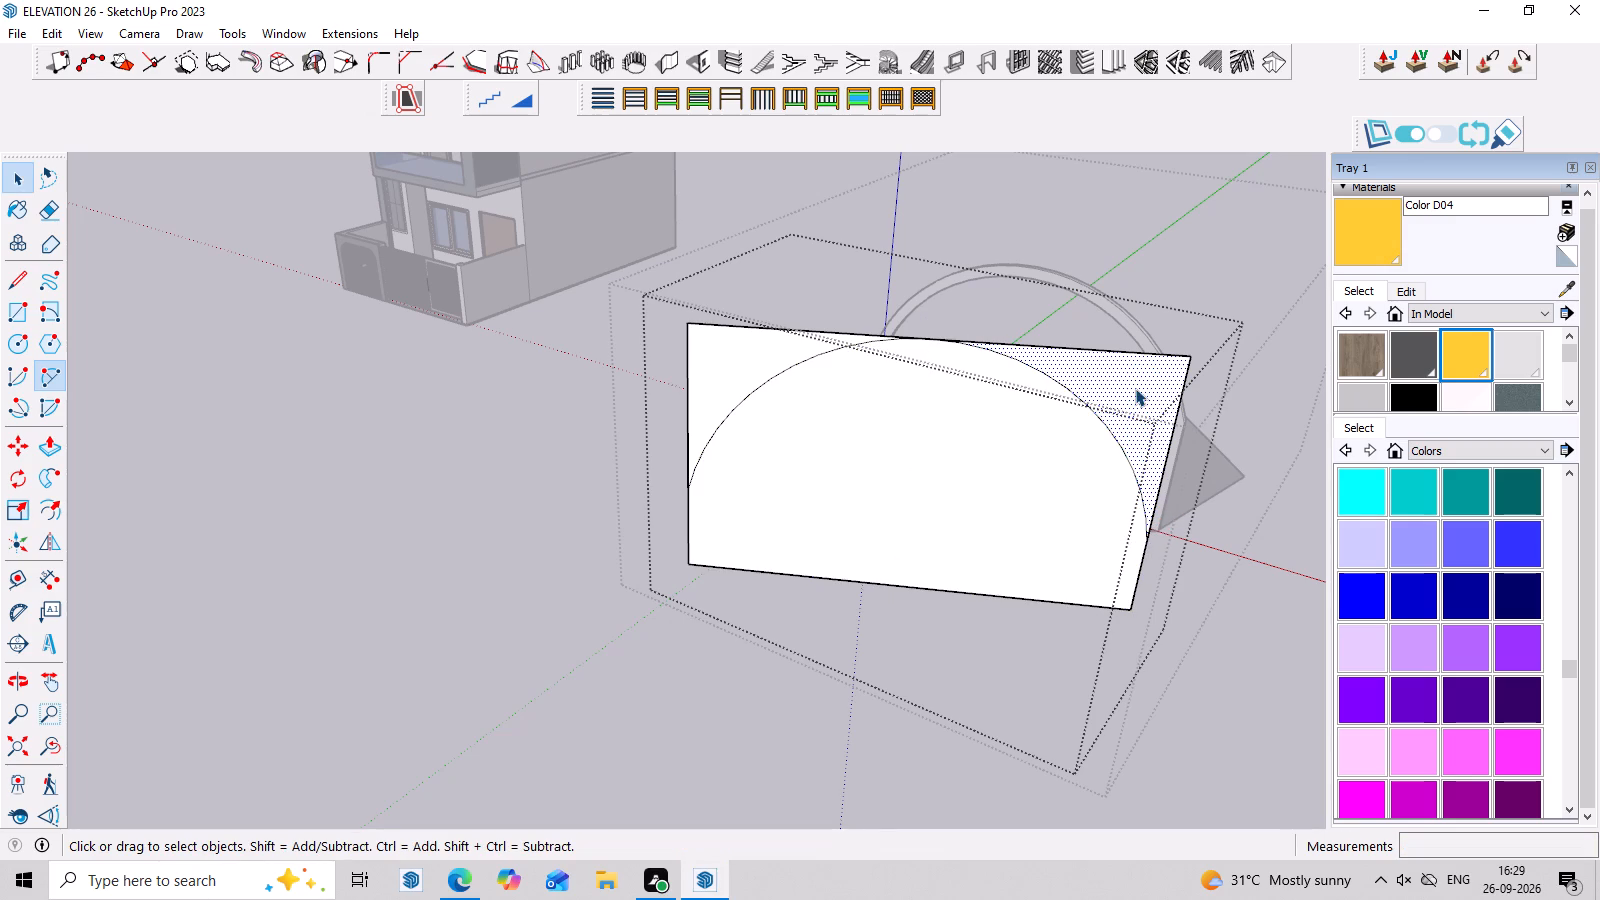
# Erase the rectangle's top and side edges outside both arcs, leaving only the arched panel outline.
pyautogui.press('e')
pyautogui.moveTo(1106, 357); pyautogui.dragTo(1113, 396)
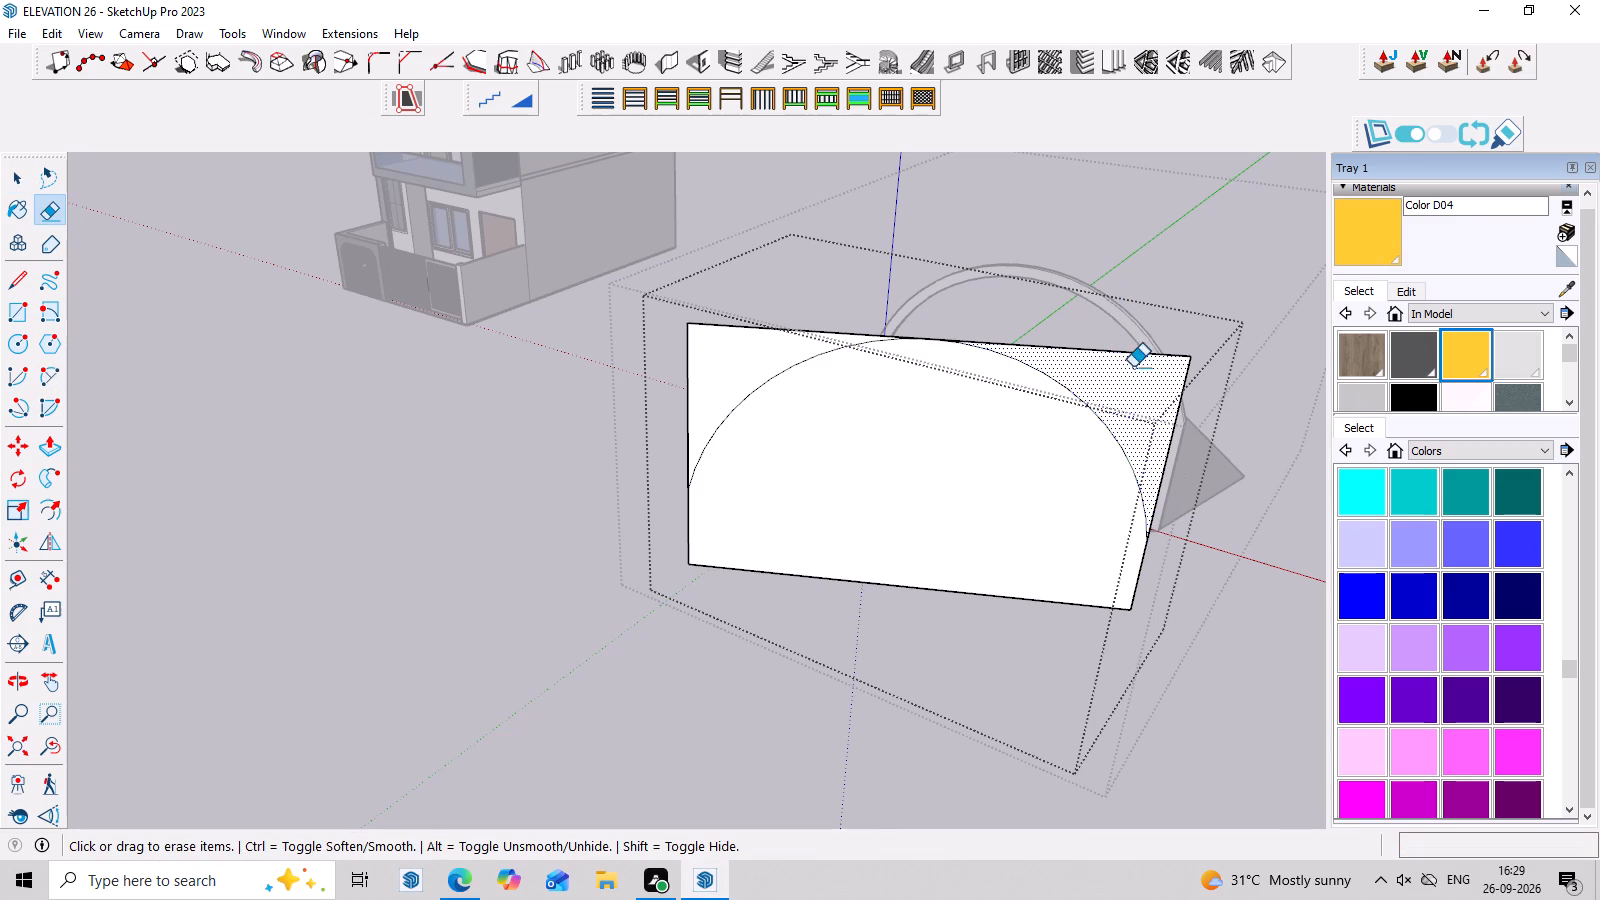
pyautogui.moveTo(1134, 367); pyautogui.dragTo(1138, 398)
pyautogui.moveTo(1145, 350); pyautogui.dragTo(1147, 387)
pyautogui.moveTo(1179, 422); pyautogui.dragTo(1179, 436)
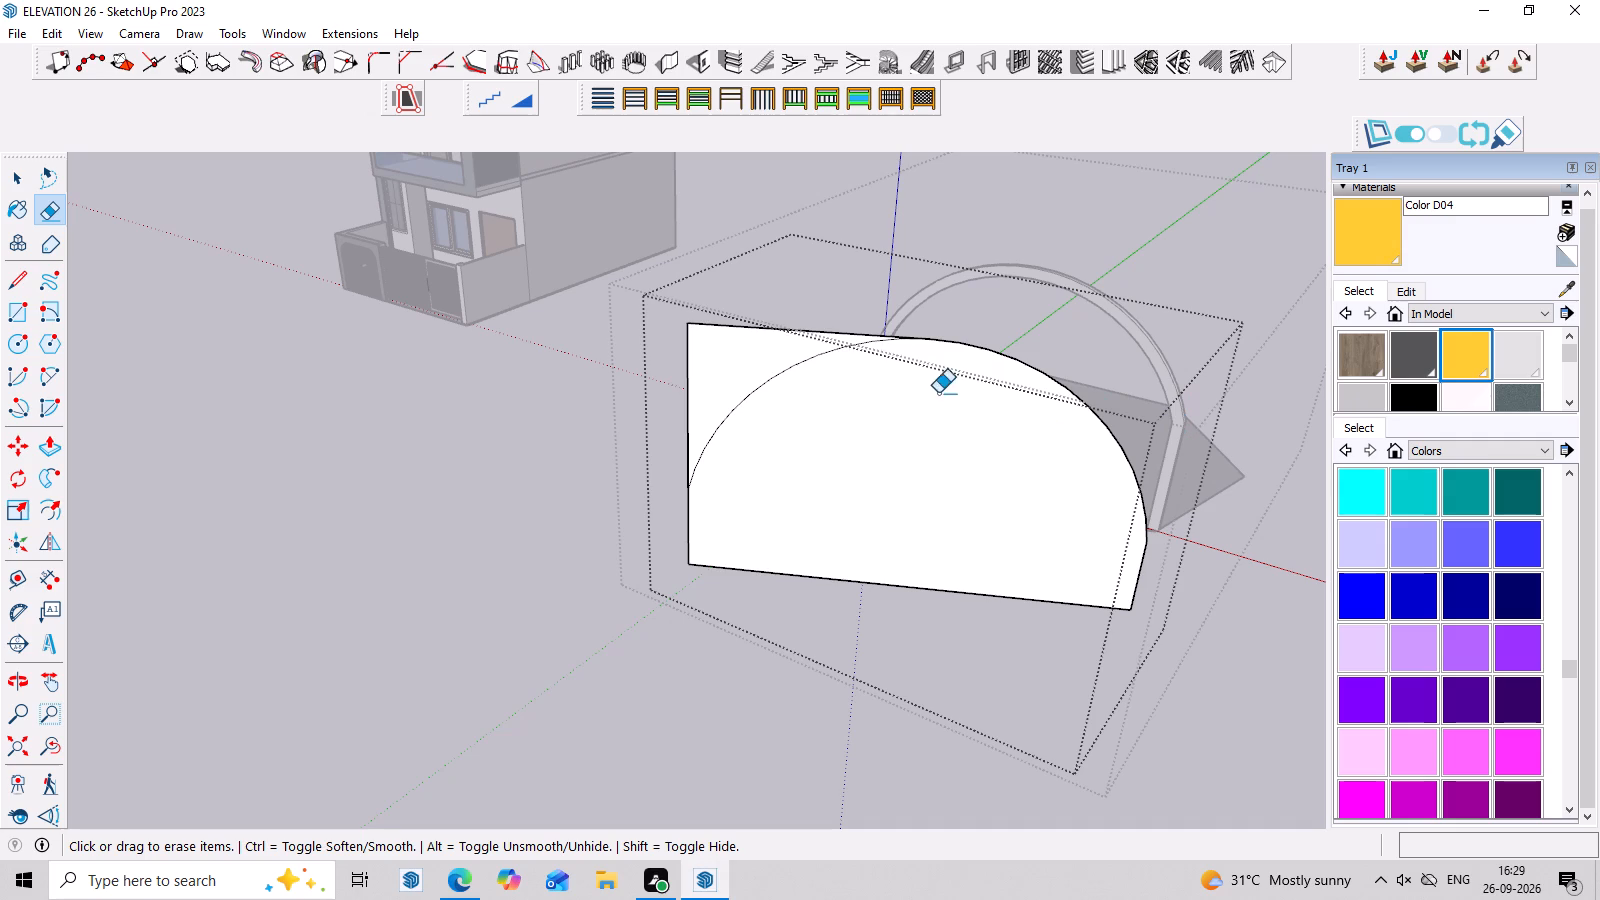
pyautogui.moveTo(838, 327); pyautogui.dragTo(783, 356)
pyautogui.moveTo(725, 374); pyautogui.dragTo(685, 397)
pyautogui.moveTo(667, 398); pyautogui.dragTo(642, 411)
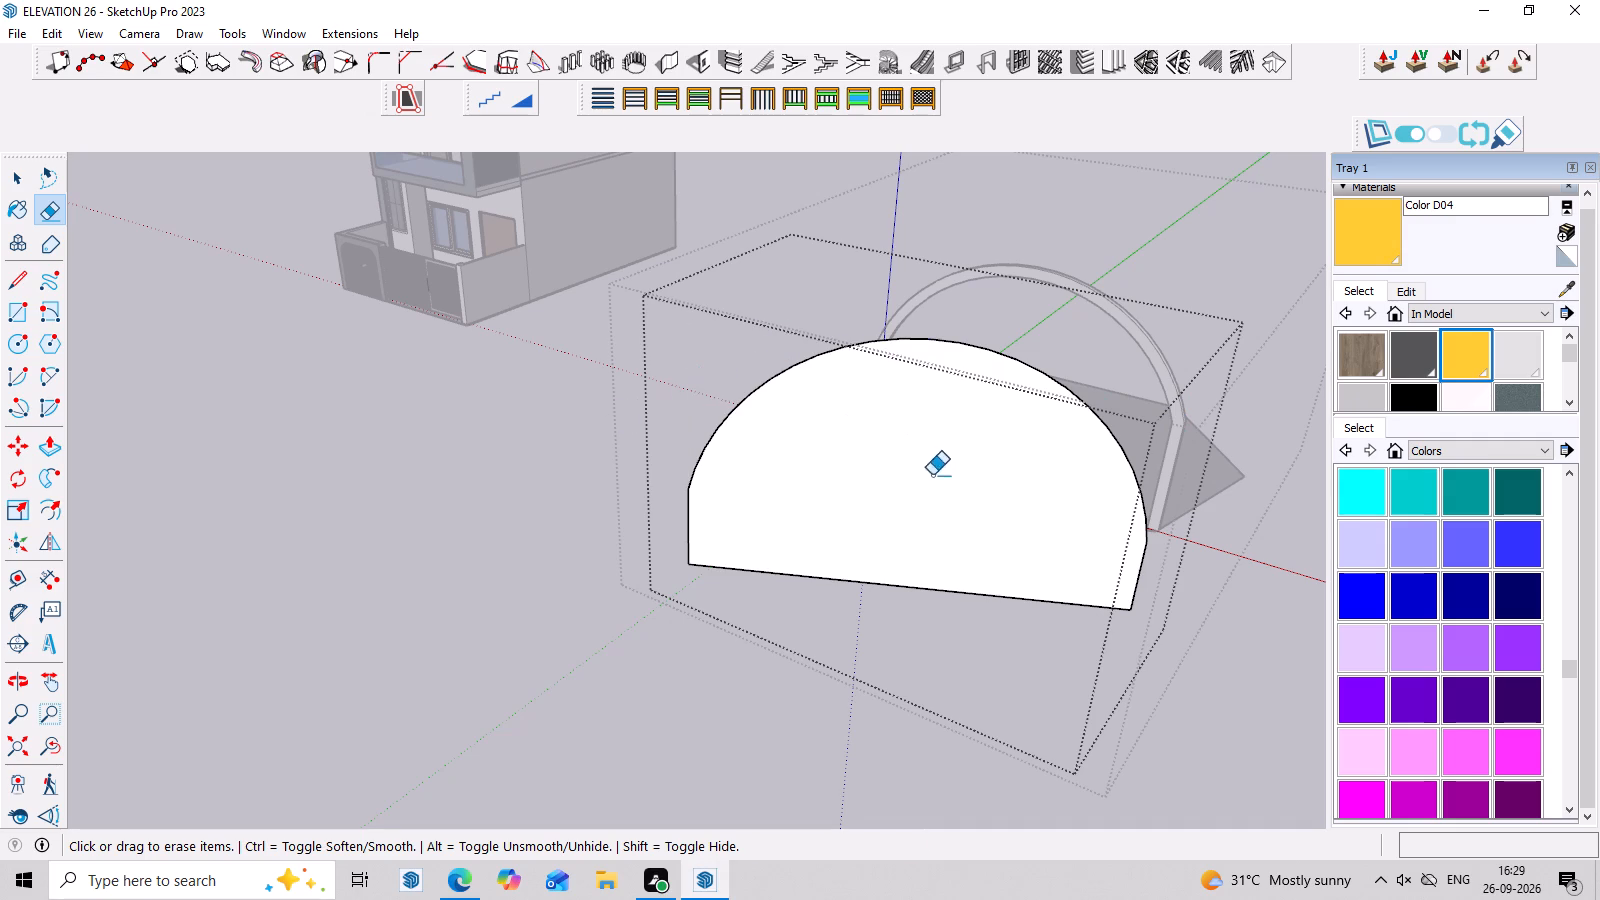
# Offset the arched panel's outline inward by about 8".
pyautogui.press('space')
pyautogui.click(920, 478)
pyautogui.press('f')
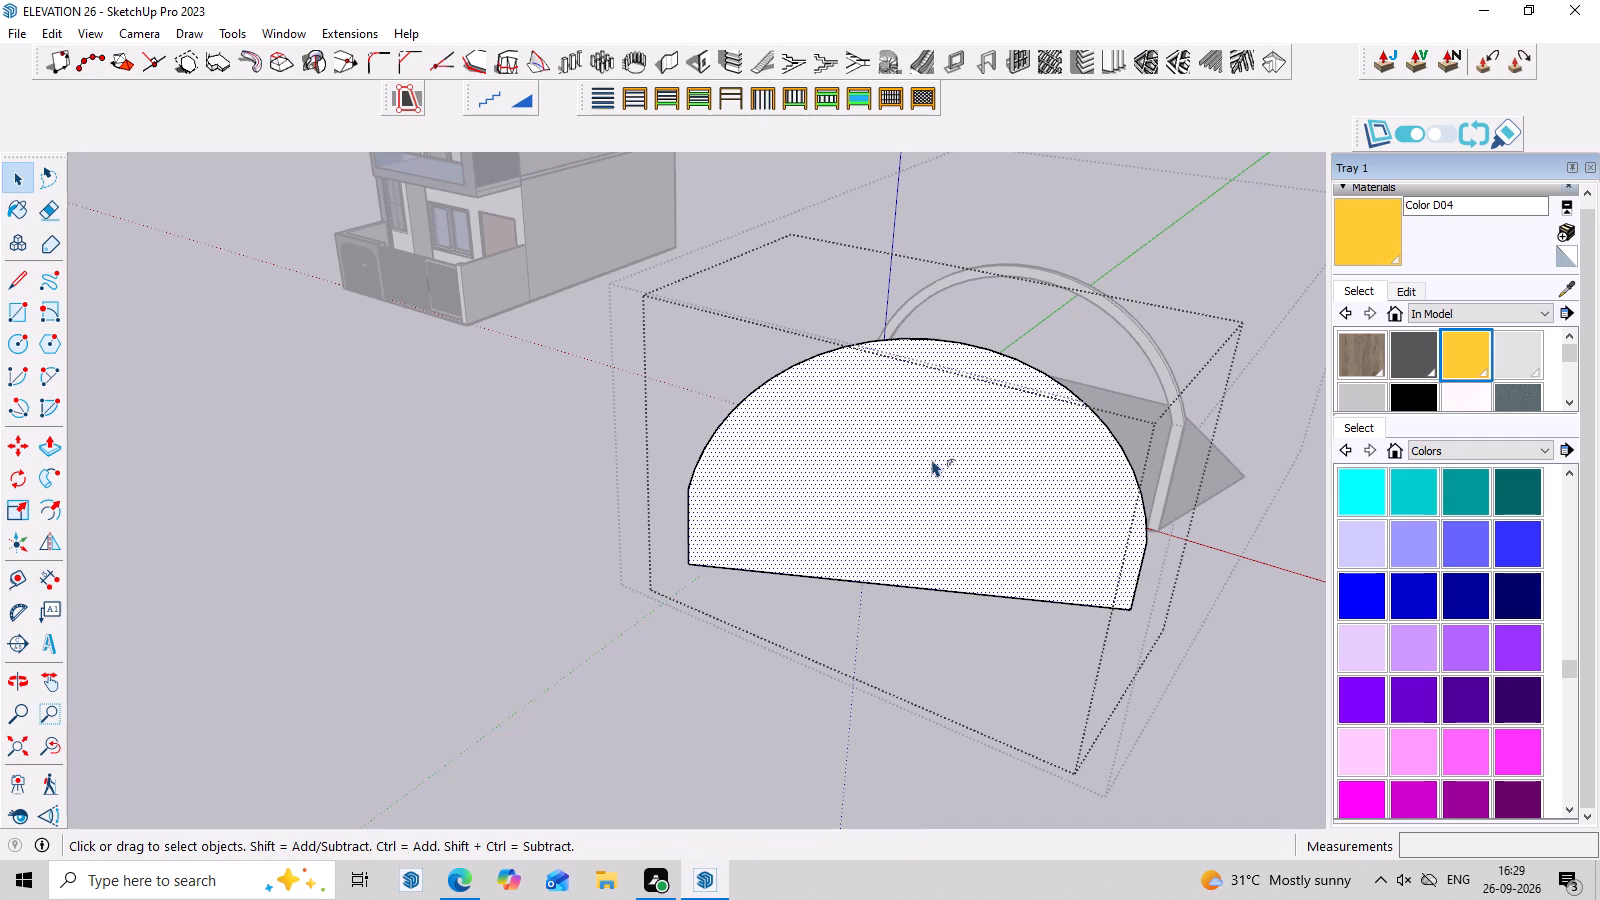
pyautogui.click(996, 344)
pyautogui.click(989, 349)
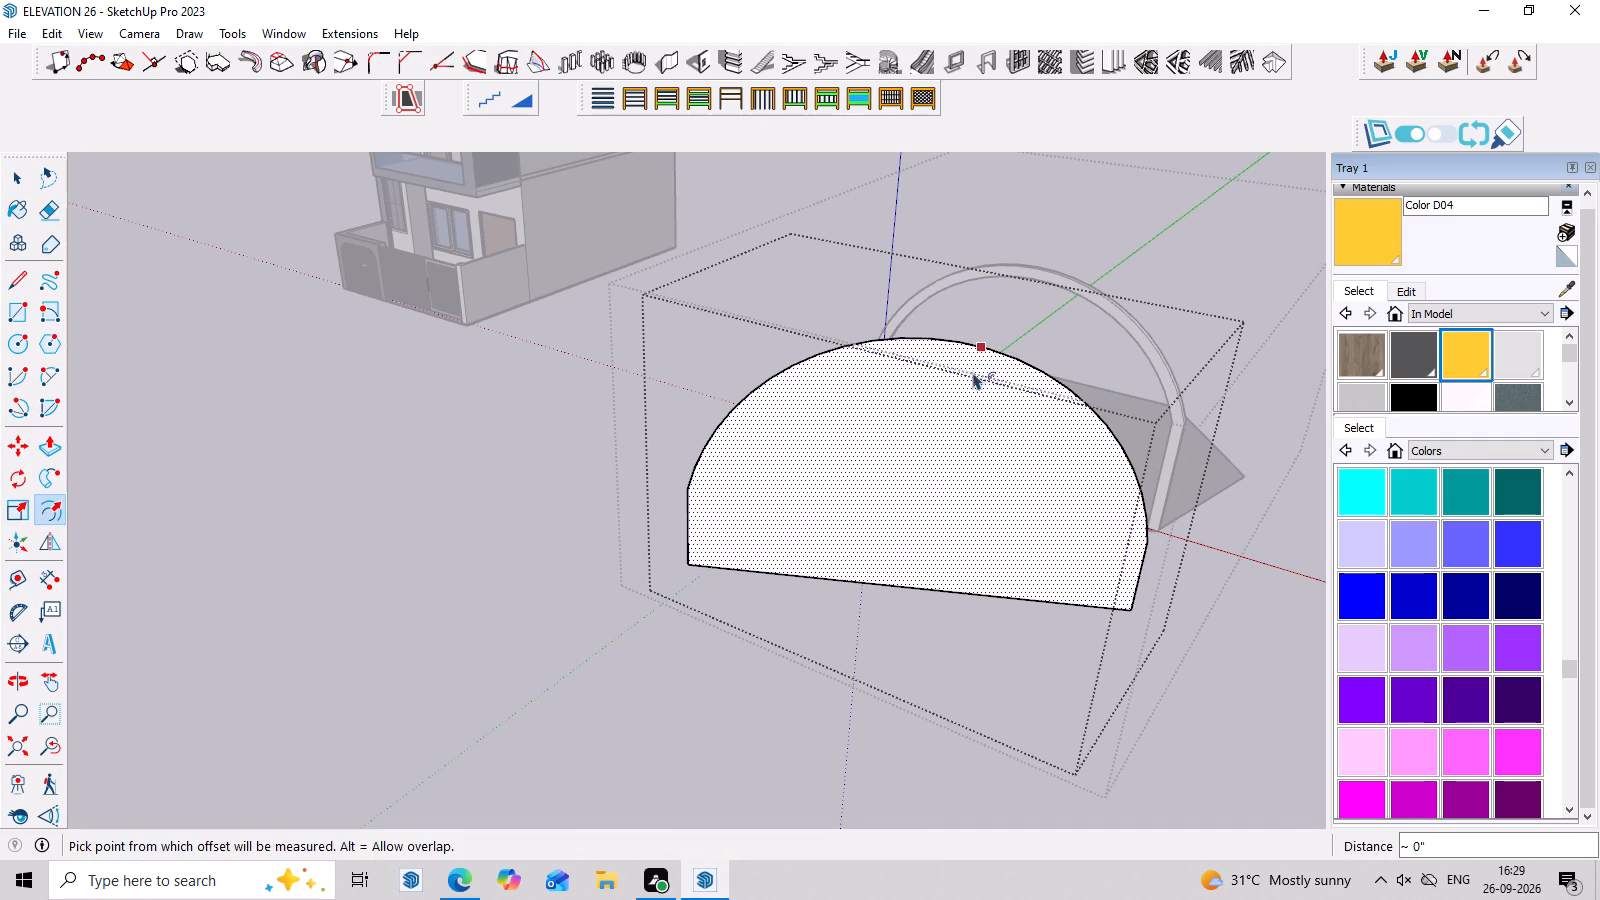
pyautogui.click(983, 344)
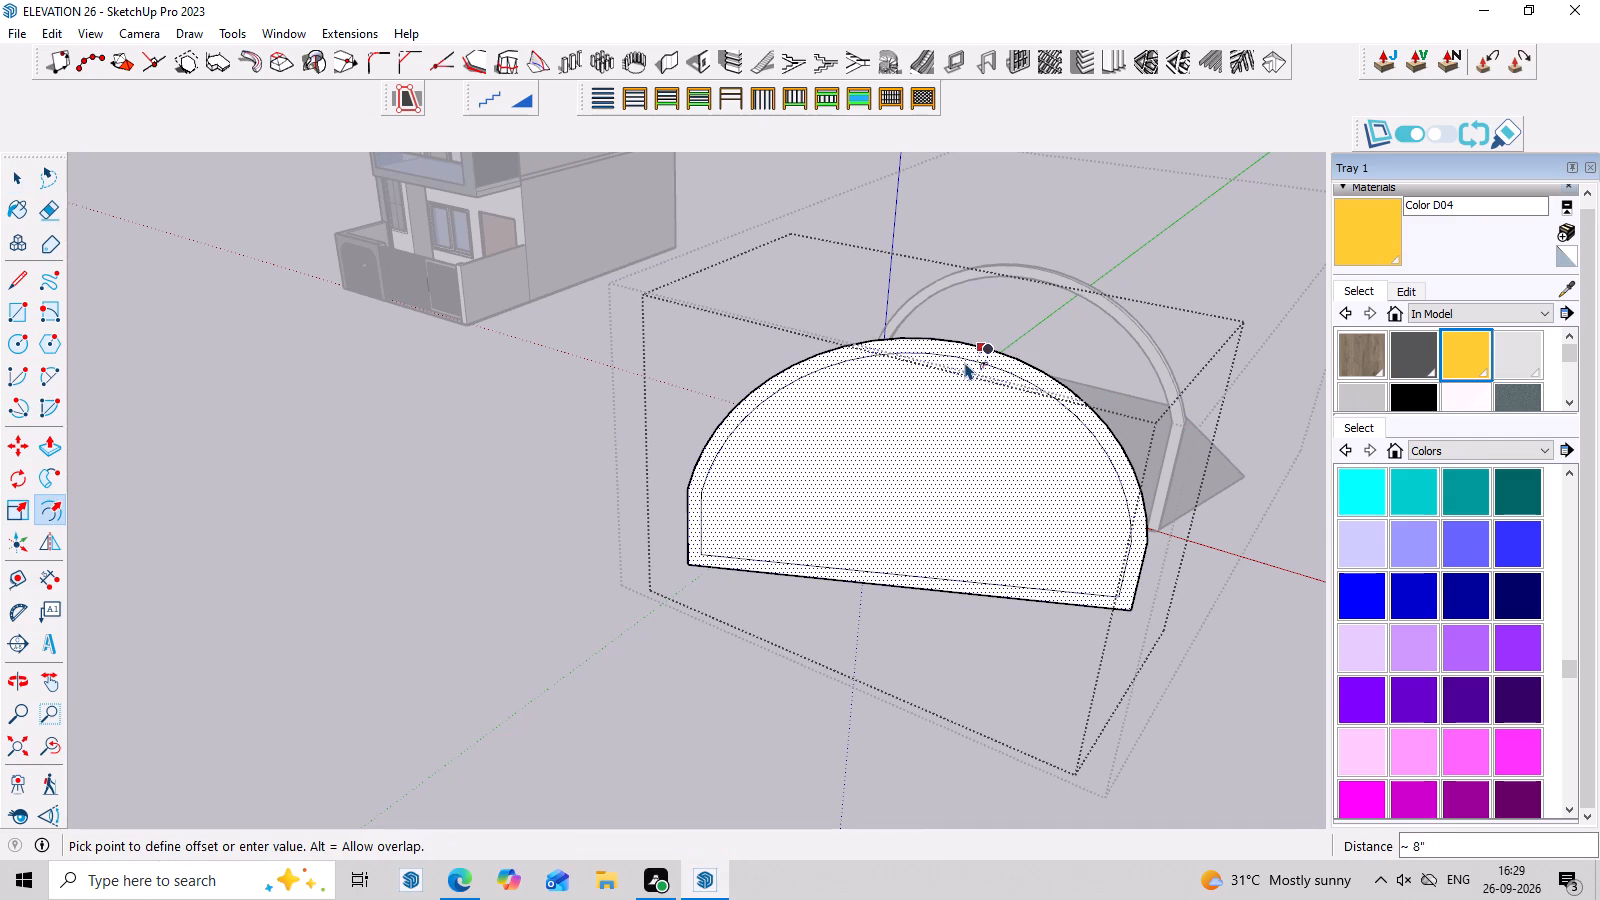
pyautogui.hotkey('ctrl', 'z')
pyautogui.hotkey('ctrl', 'z')
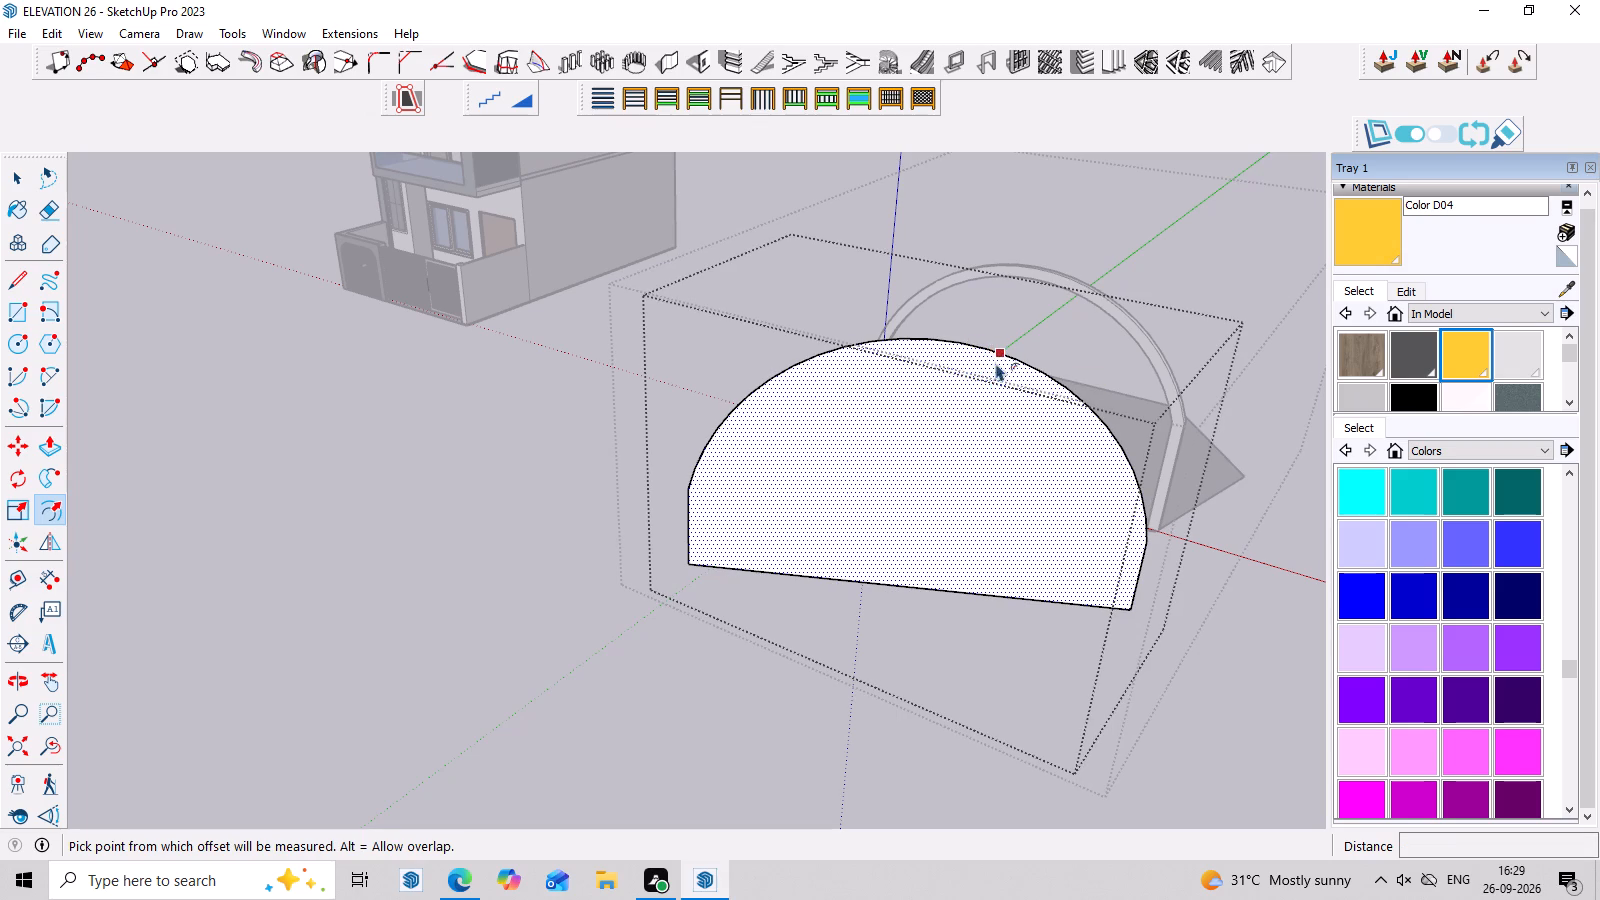
pyautogui.click(998, 353)
pyautogui.press('Escape')
pyautogui.click(947, 350)
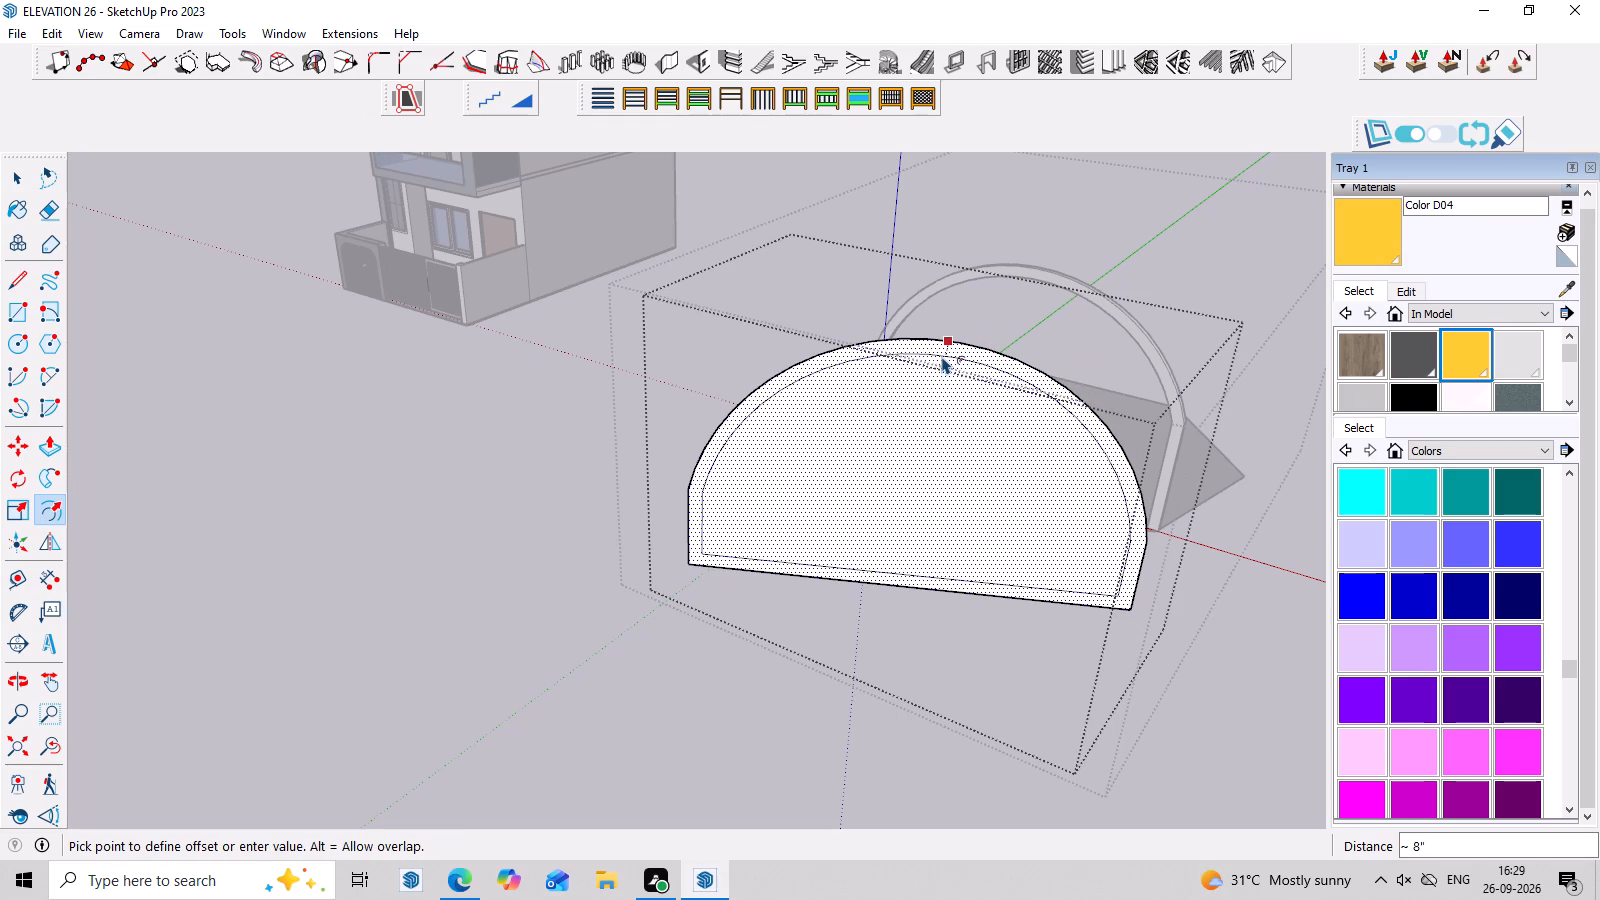
pyautogui.click(942, 356)
pyautogui.press('space')
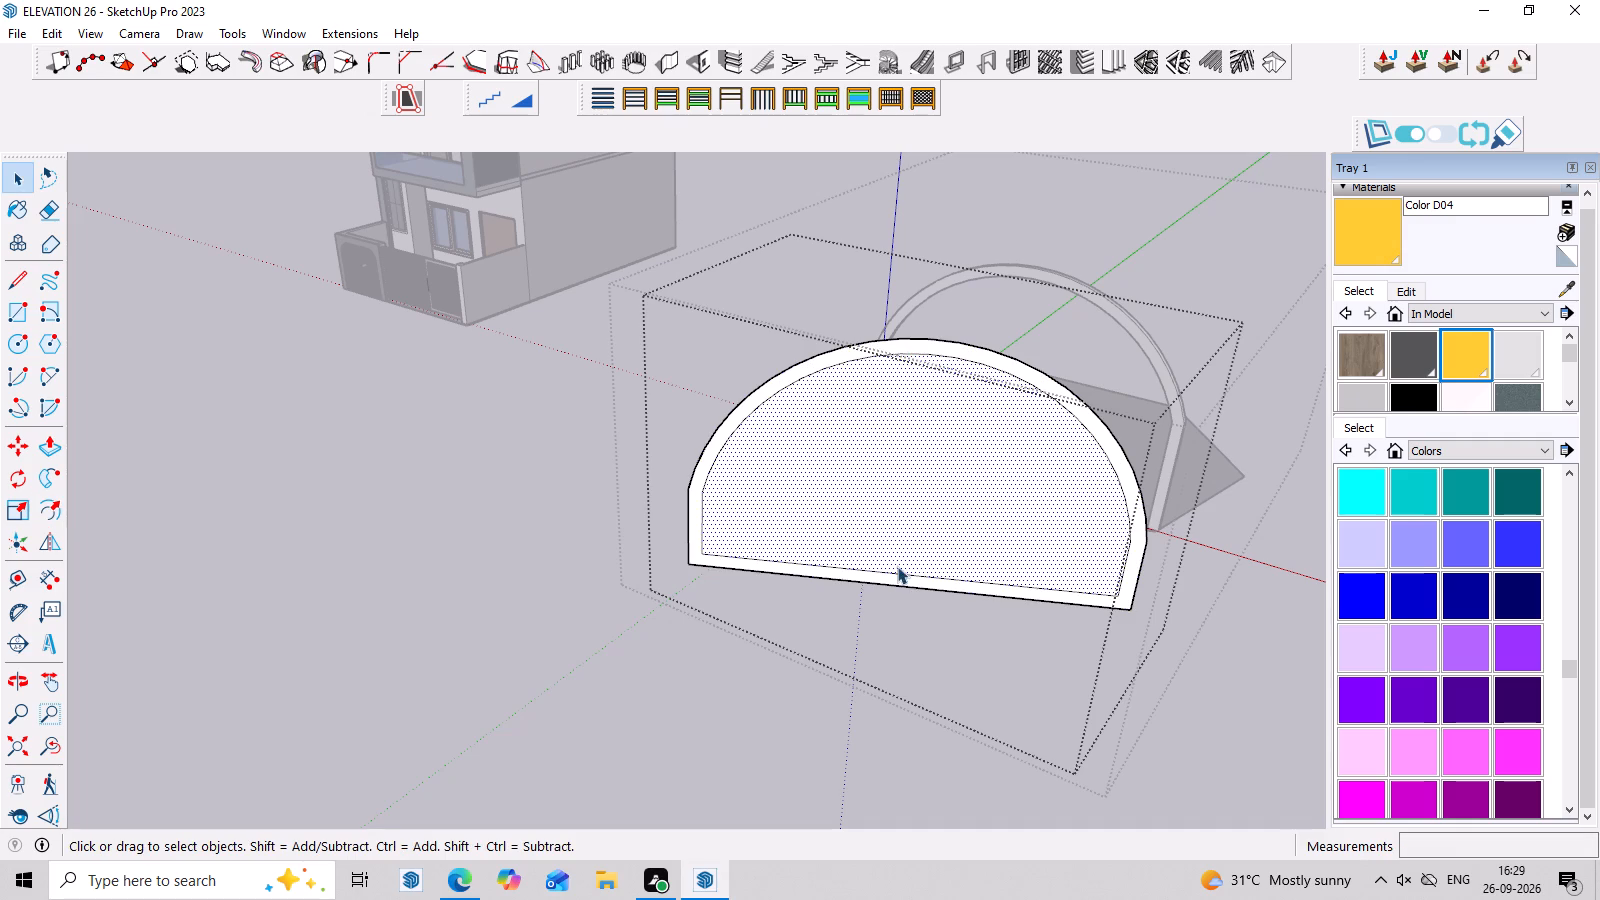
# Move the inner outline's bottom line down onto the panel's outer bottom edge.
pyautogui.click(898, 572)
pyautogui.press('m')
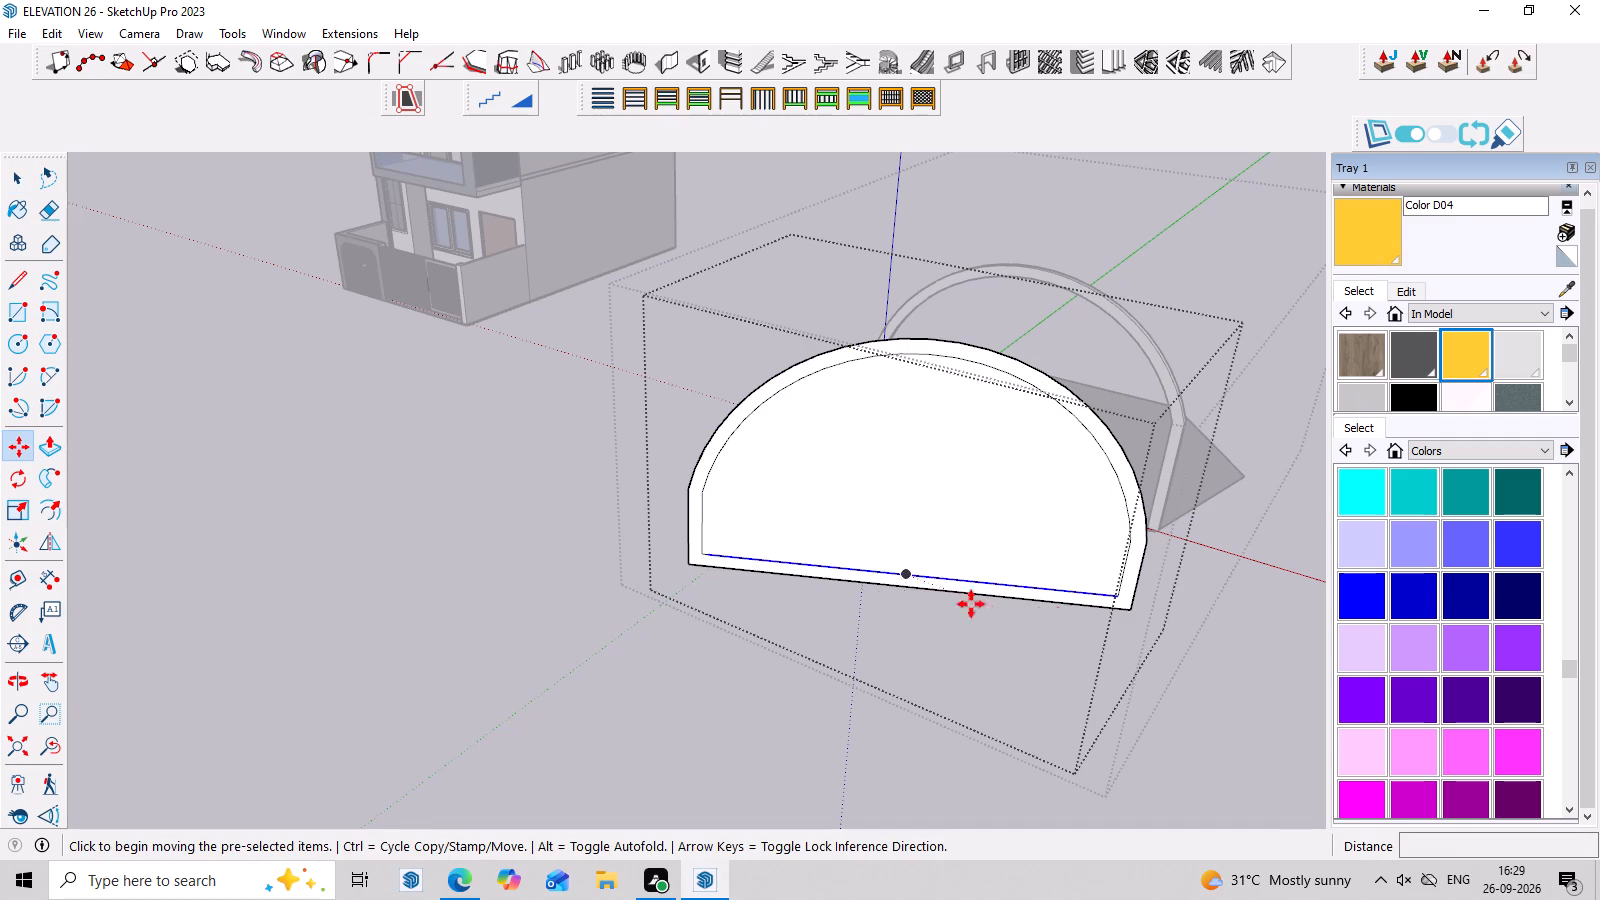
pyautogui.scroll(5, 1121, 604)
pyautogui.click(1114, 597)
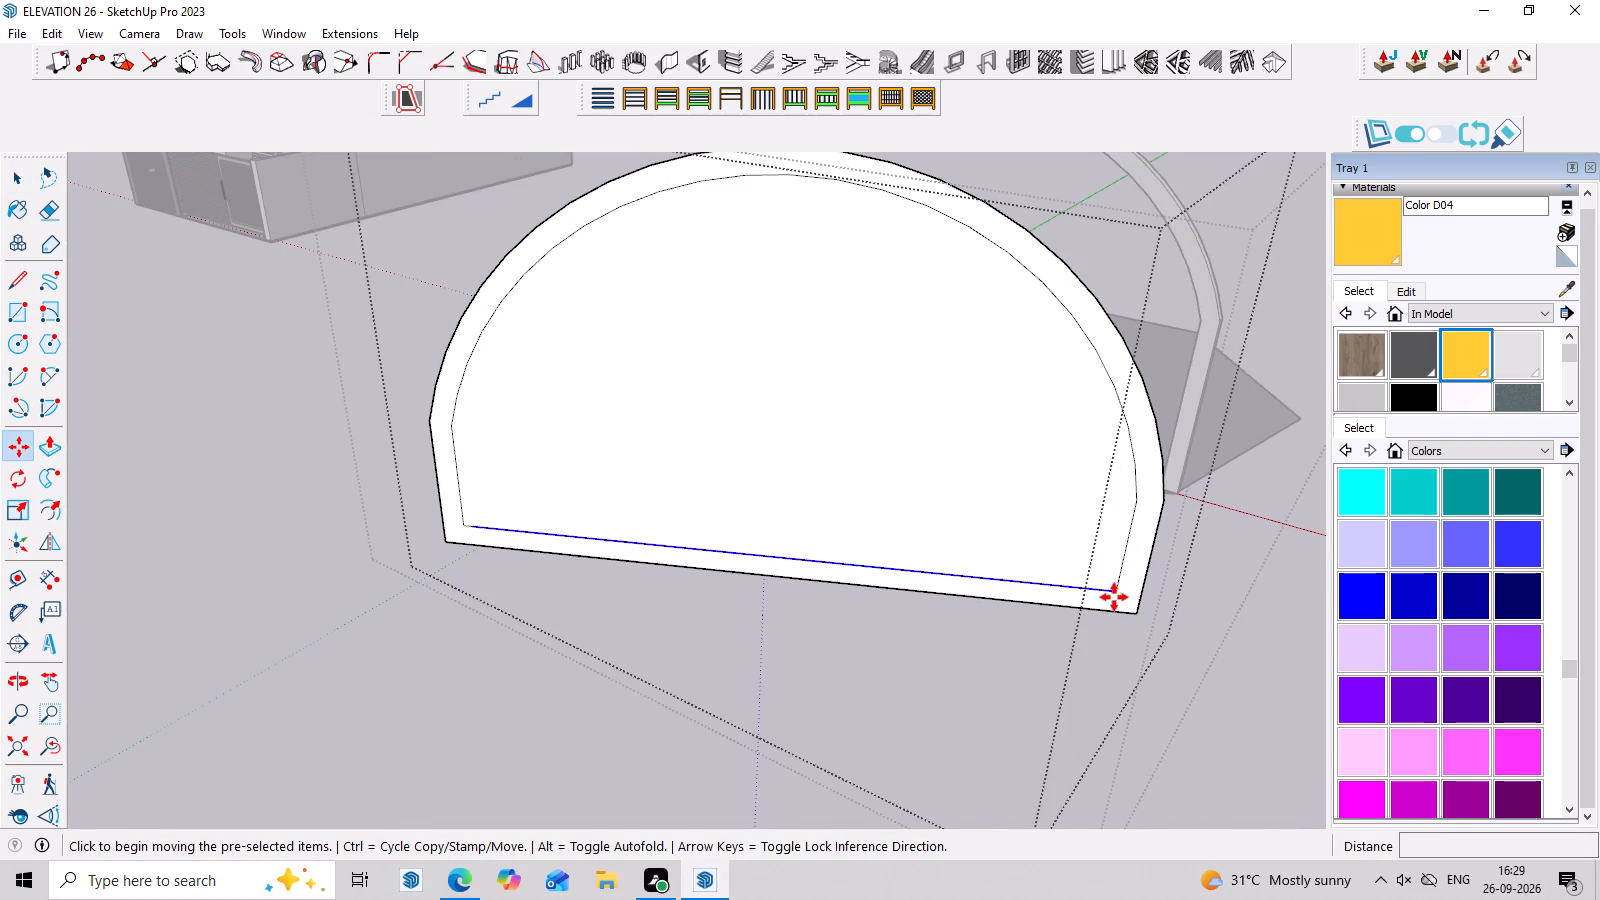
pyautogui.click(1117, 611)
pyautogui.press('space')
# Cut out the arched panel's inner face, leaving the narrow frame face.
pyautogui.click(987, 493)
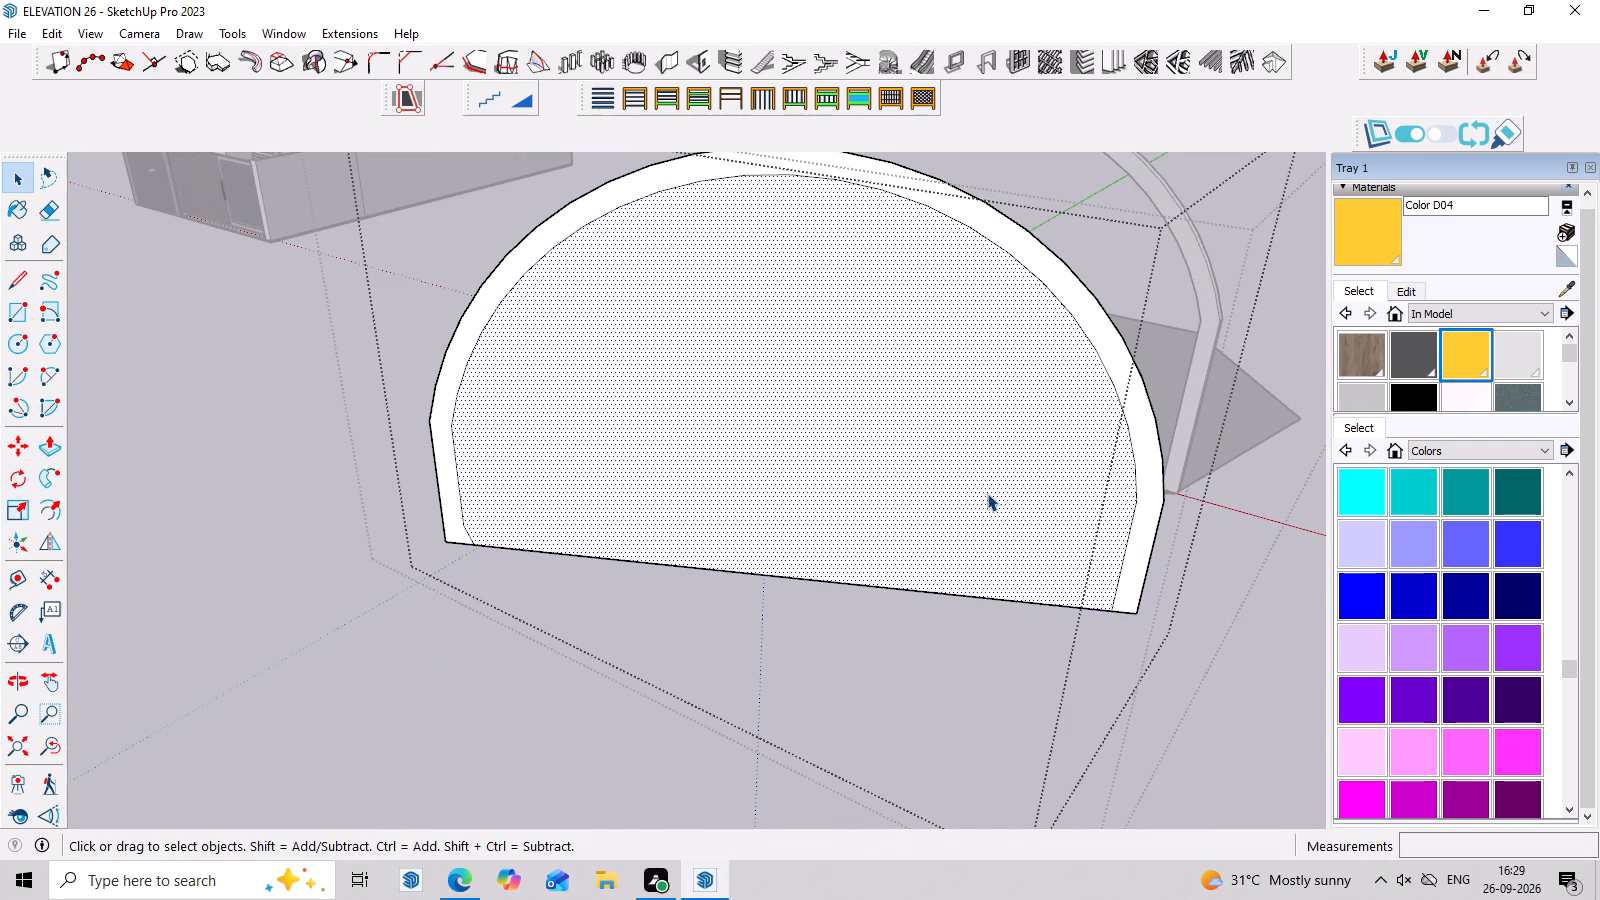
pyautogui.hotkey('ctrl', 'x')
pyautogui.moveTo(1082, 470); pyautogui.dragTo(883, 555, button='middle')
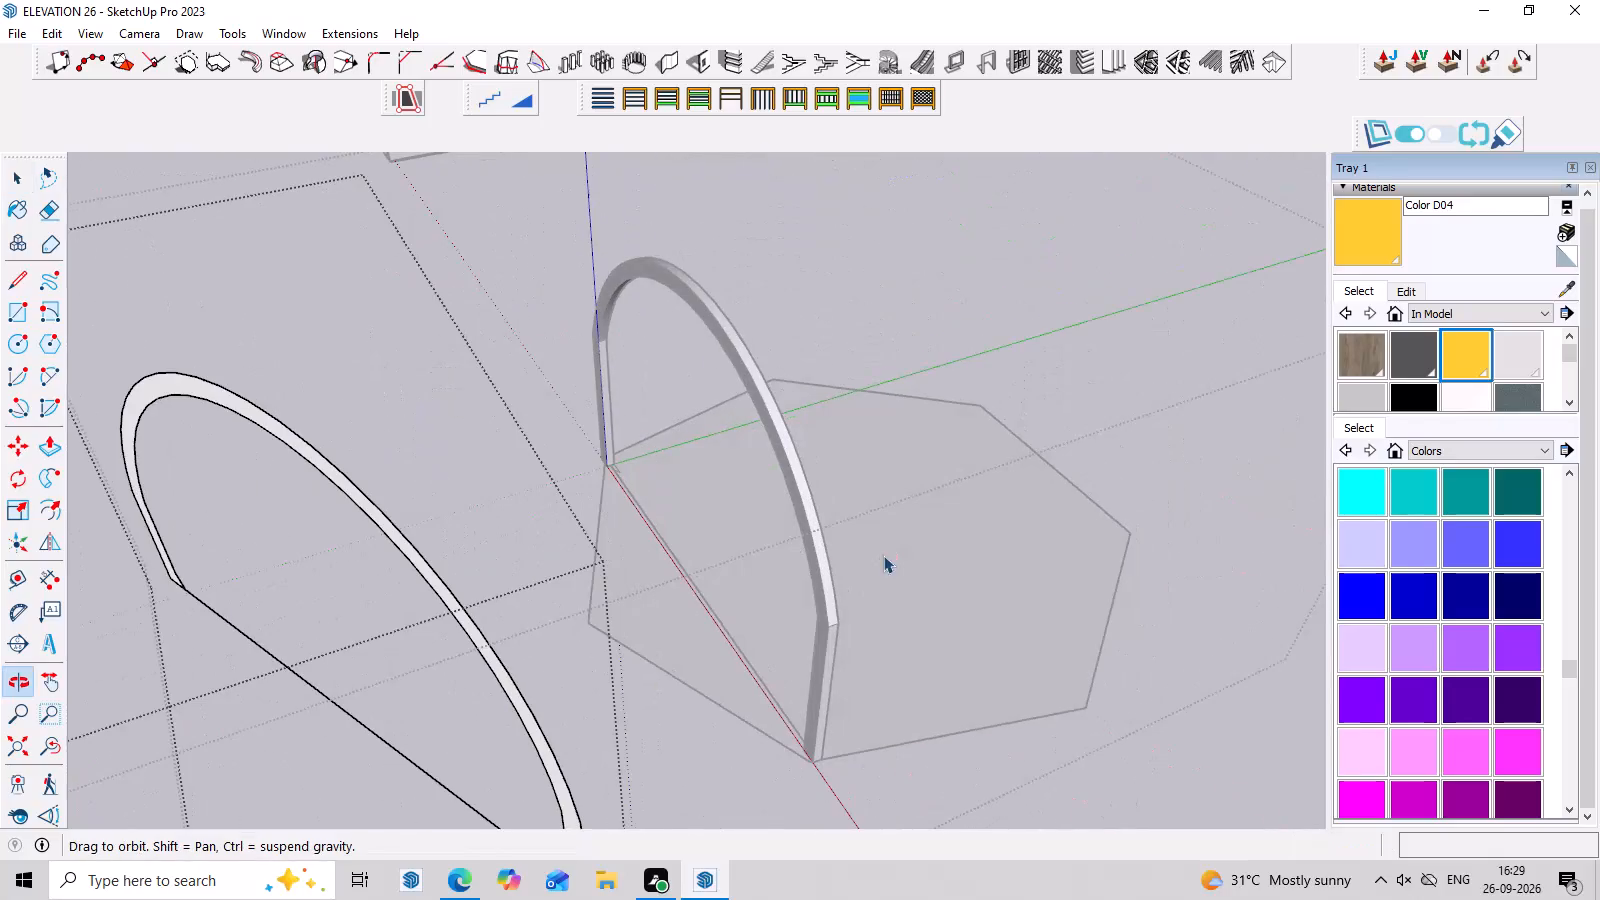
# Extrude the second arch's frame face by 5".
pyautogui.press('p')
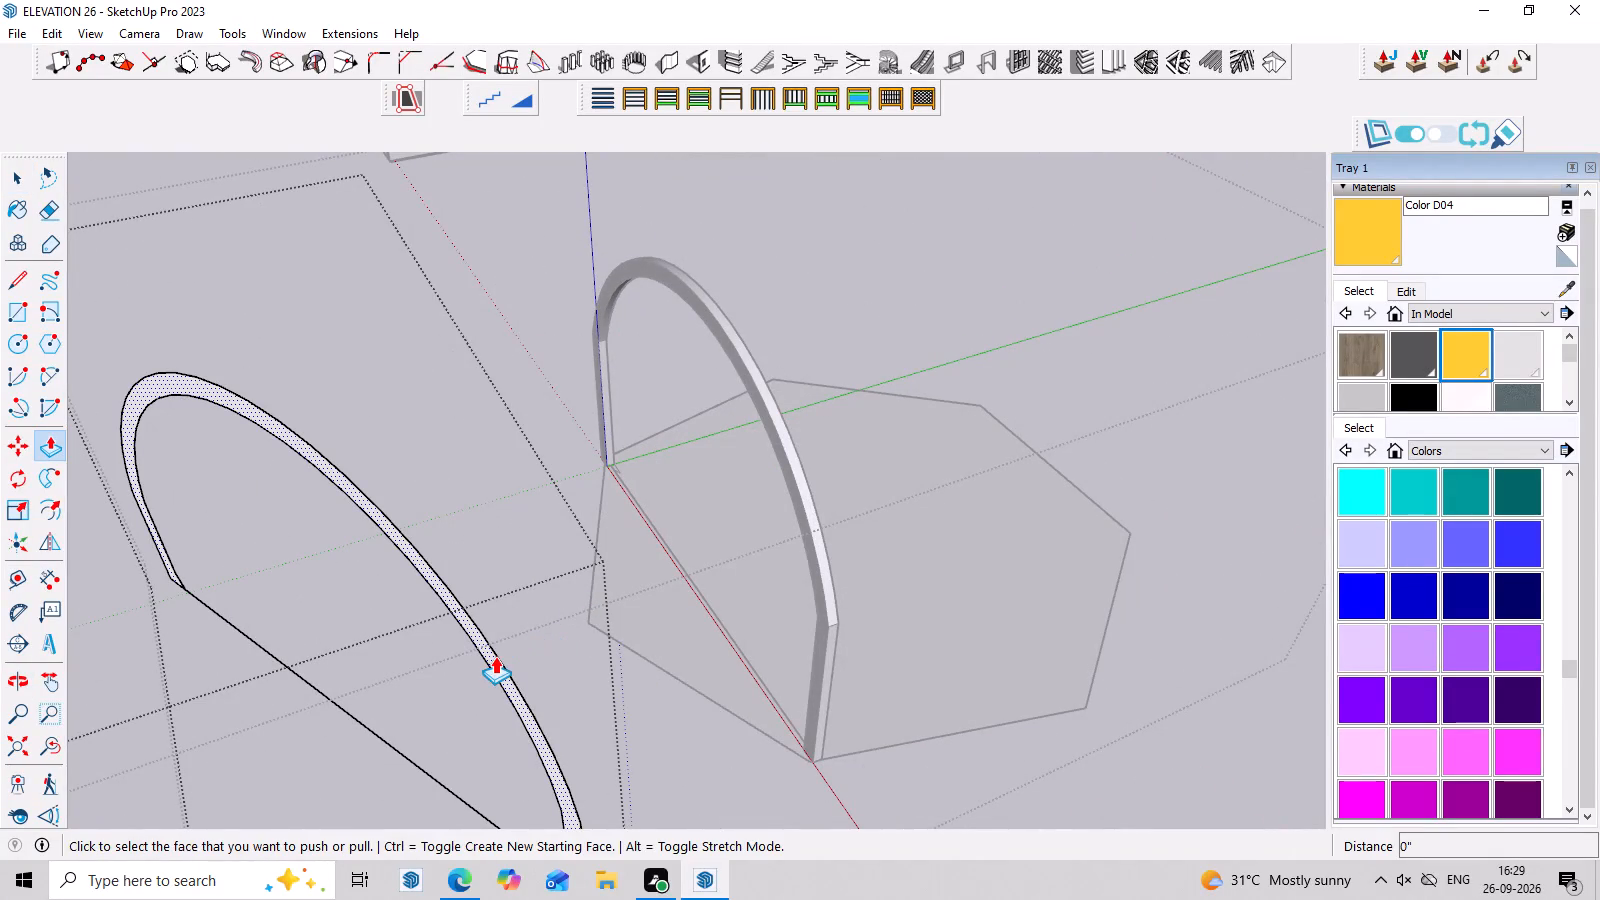
pyautogui.click(495, 656)
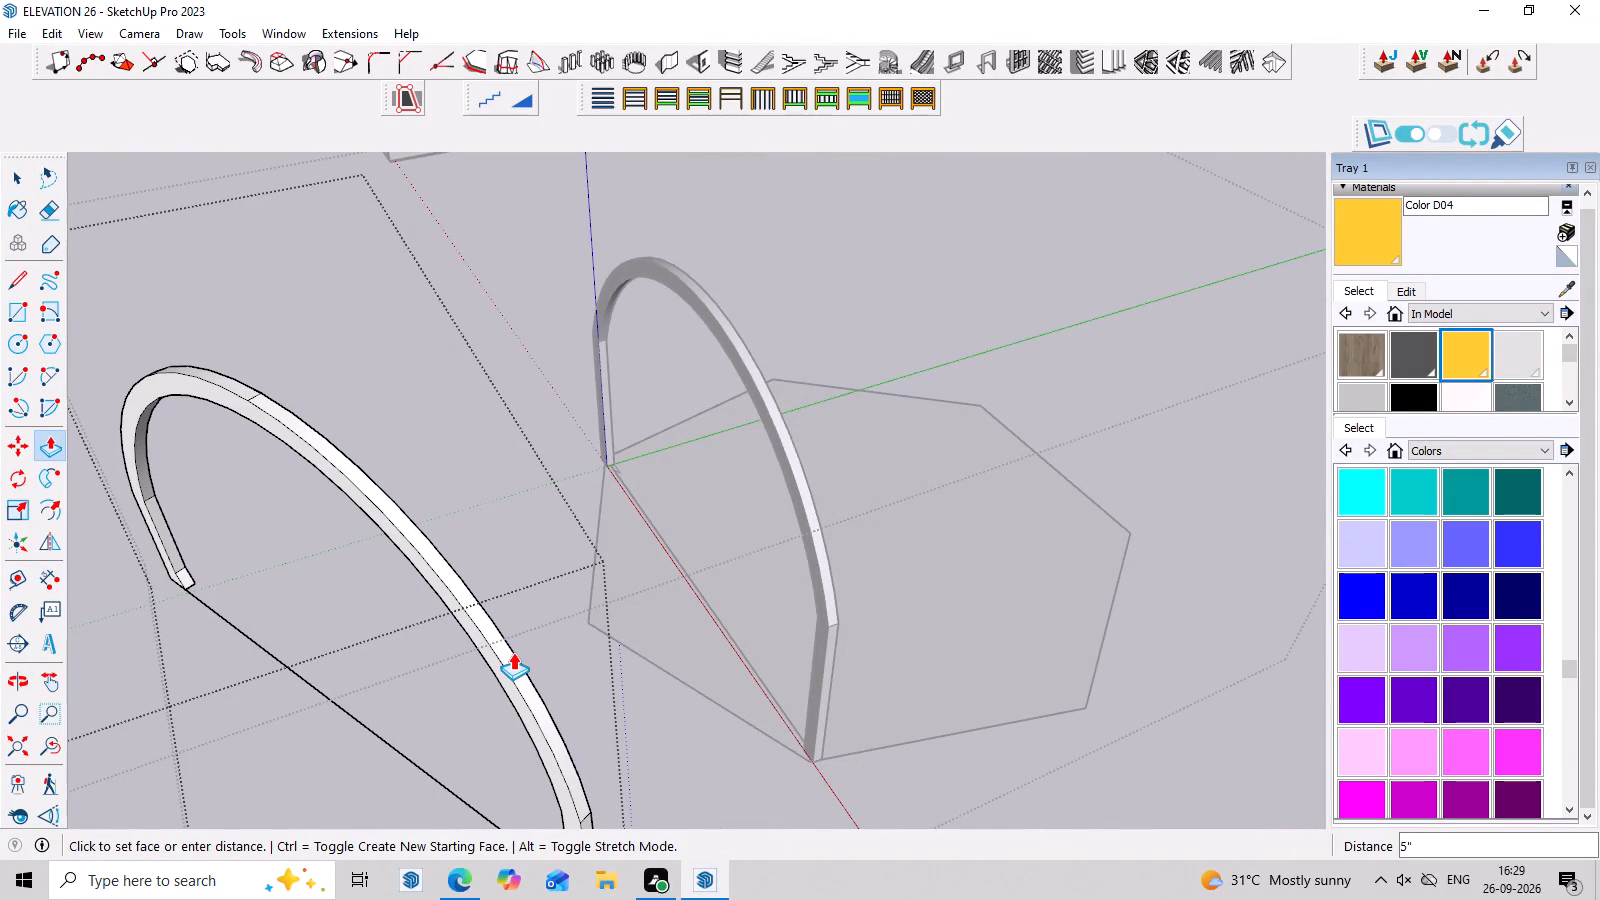
pyautogui.click(512, 656)
pyautogui.press('space')
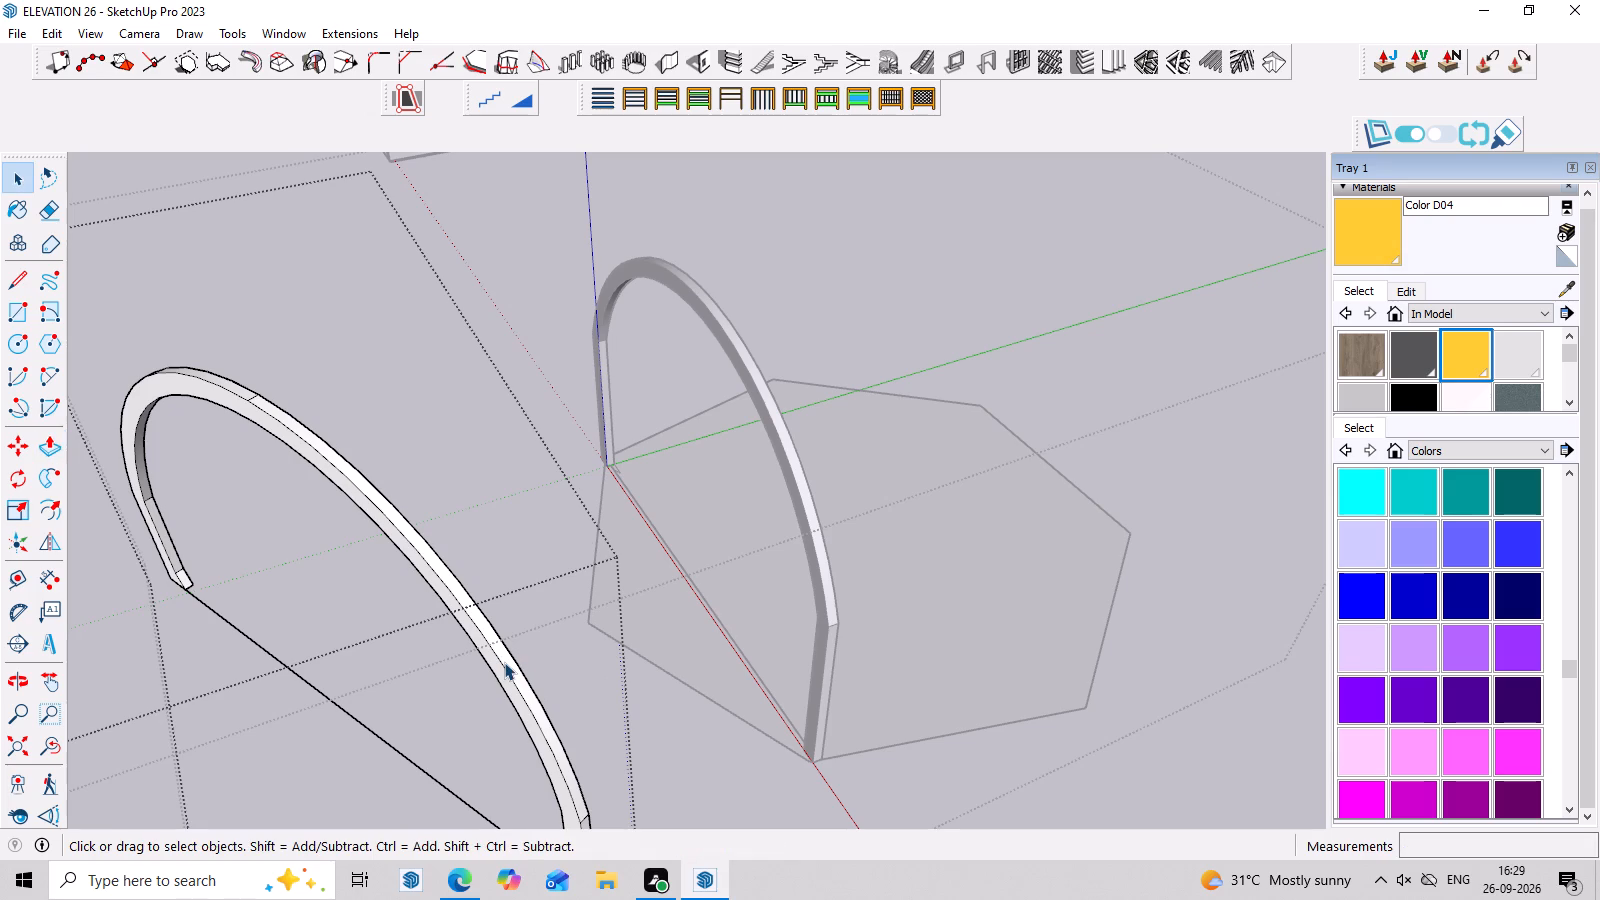
# Make the whole extruded second arch, including its bottom line, into a group.
pyautogui.tripleClick(504, 662)
pyautogui.rightClick(500, 644)
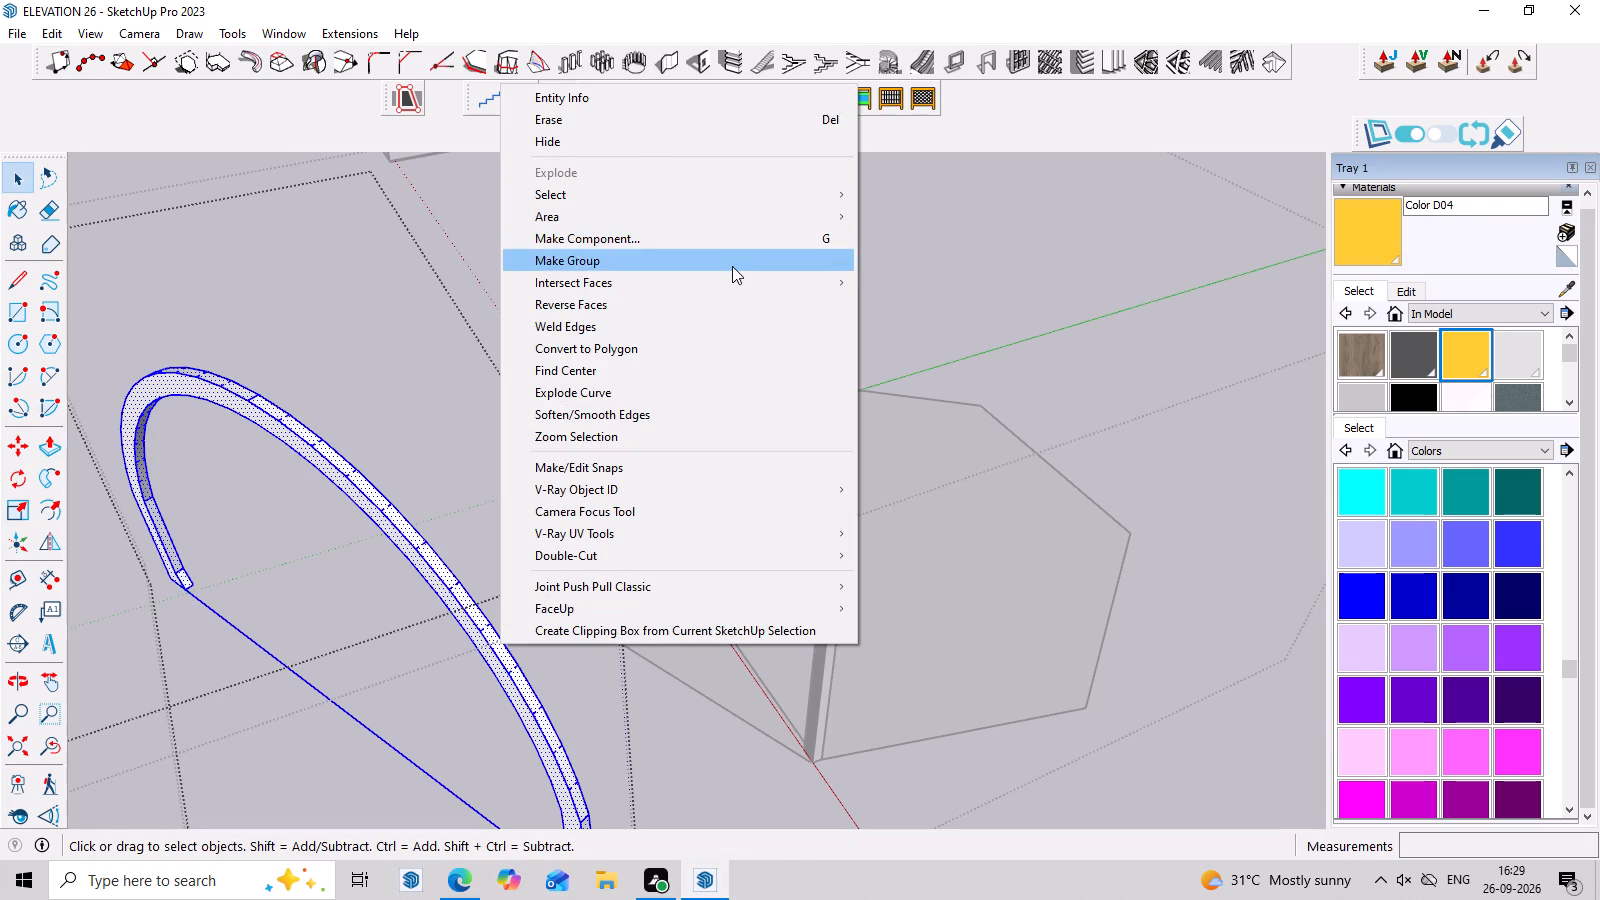
pyautogui.click(732, 267)
pyautogui.click(499, 330)
# Move the second arch group by its foot corner onto the seven-sided base, beside the first arch's foot at the shared corner.
pyautogui.scroll(-3, 437, 611)
pyautogui.moveTo(487, 653); pyautogui.dragTo(653, 630, button='middle')
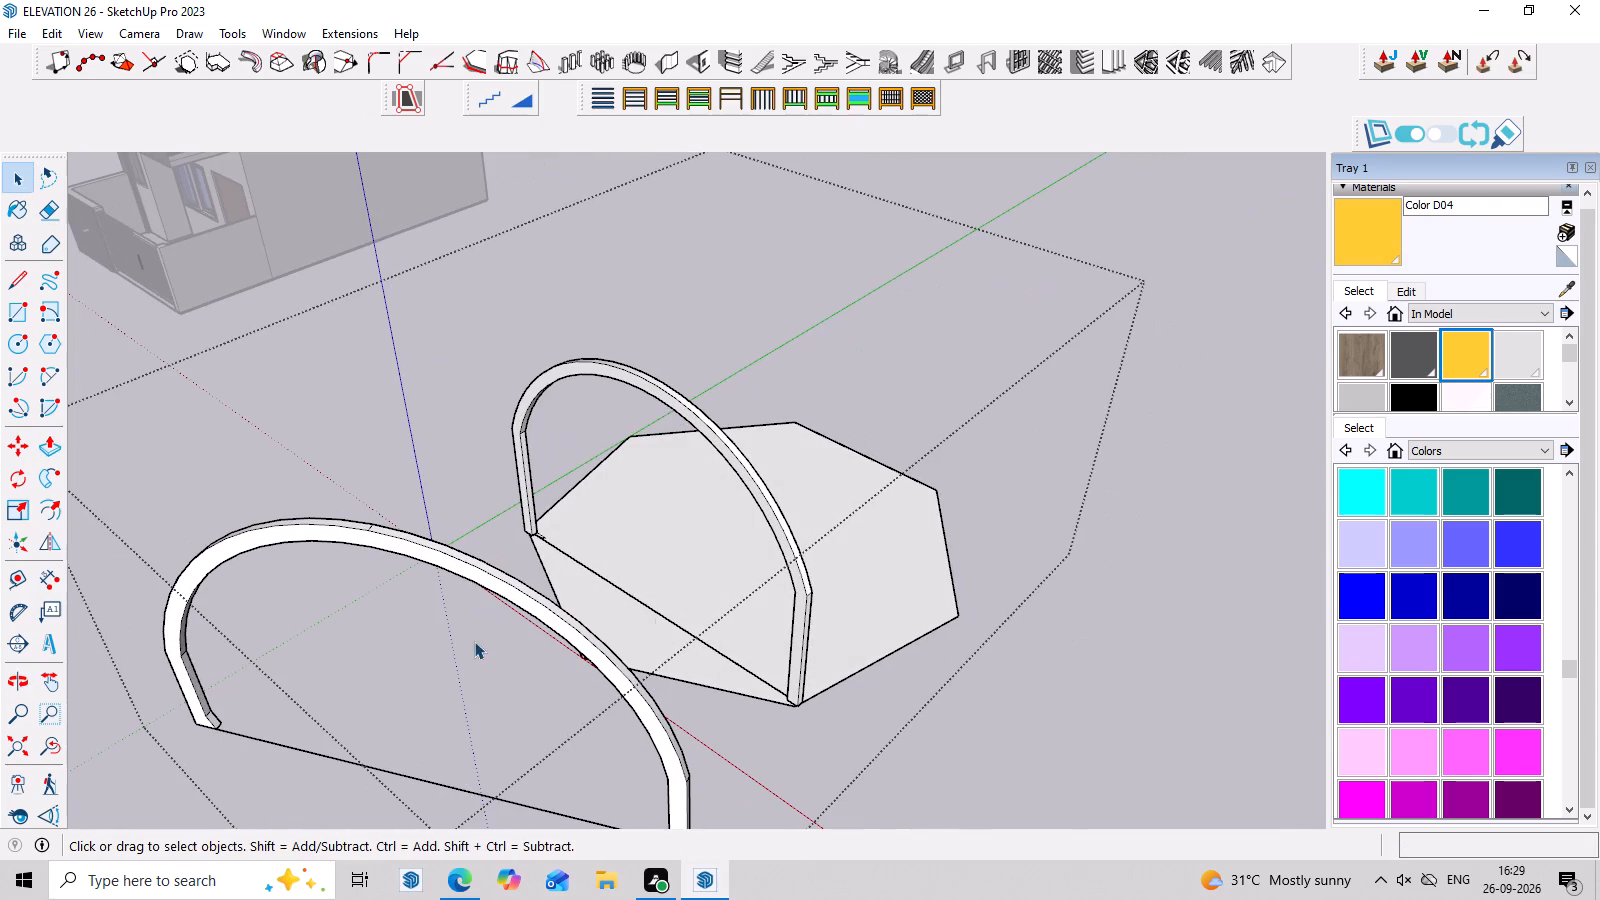
pyautogui.click(207, 722)
pyautogui.press('m')
pyautogui.click(195, 729)
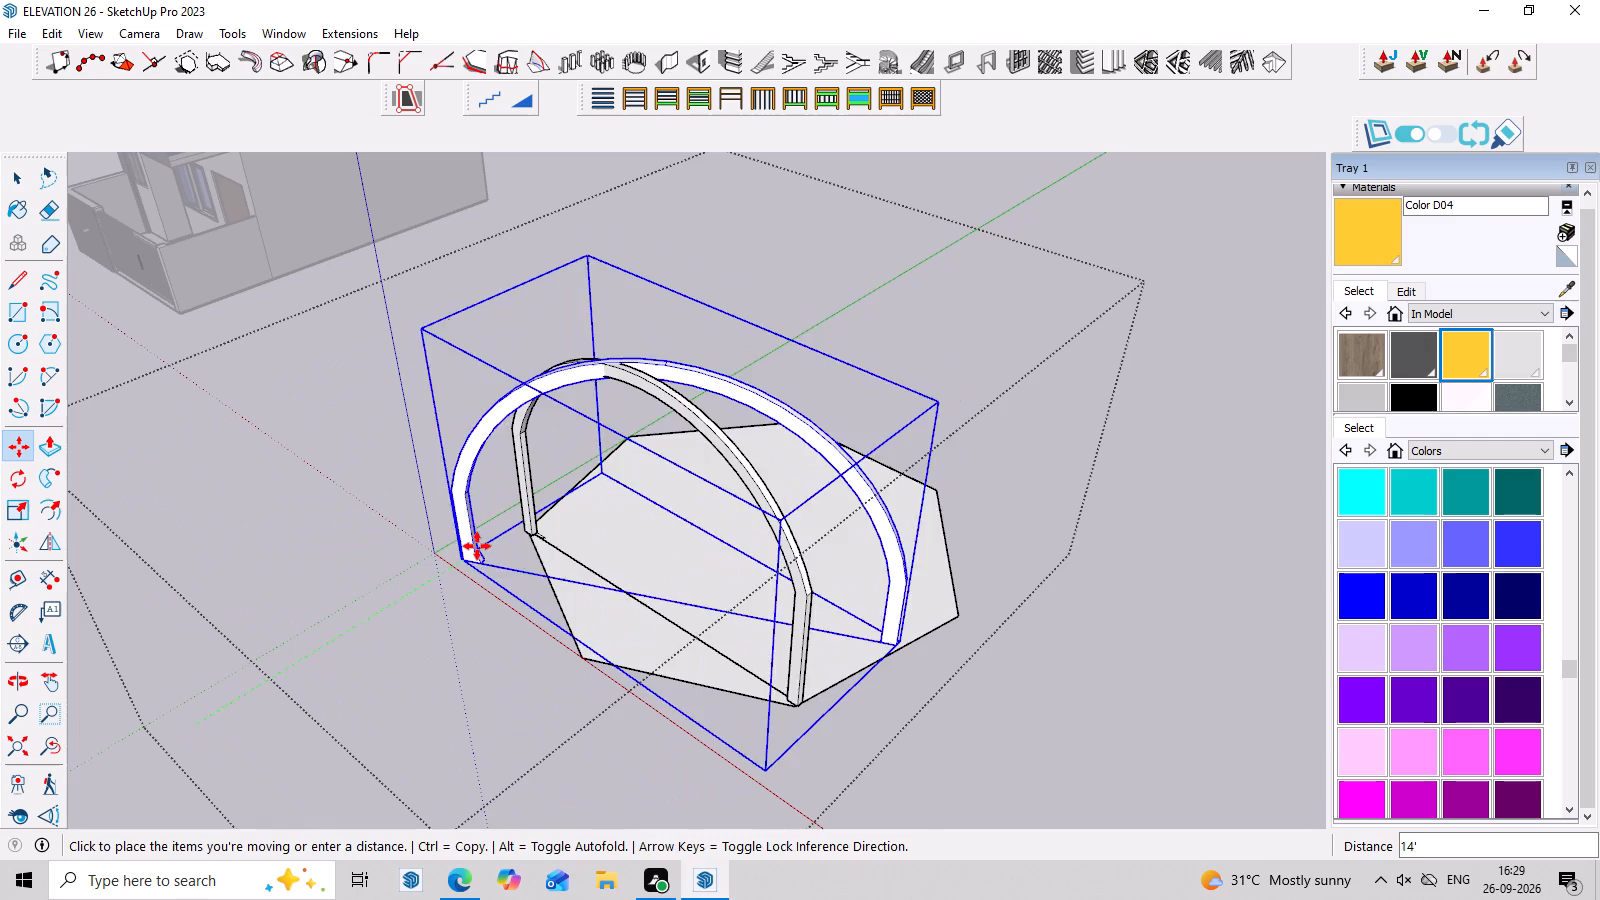
pyautogui.moveTo(527, 518); pyautogui.dragTo(762, 574, button='middle')
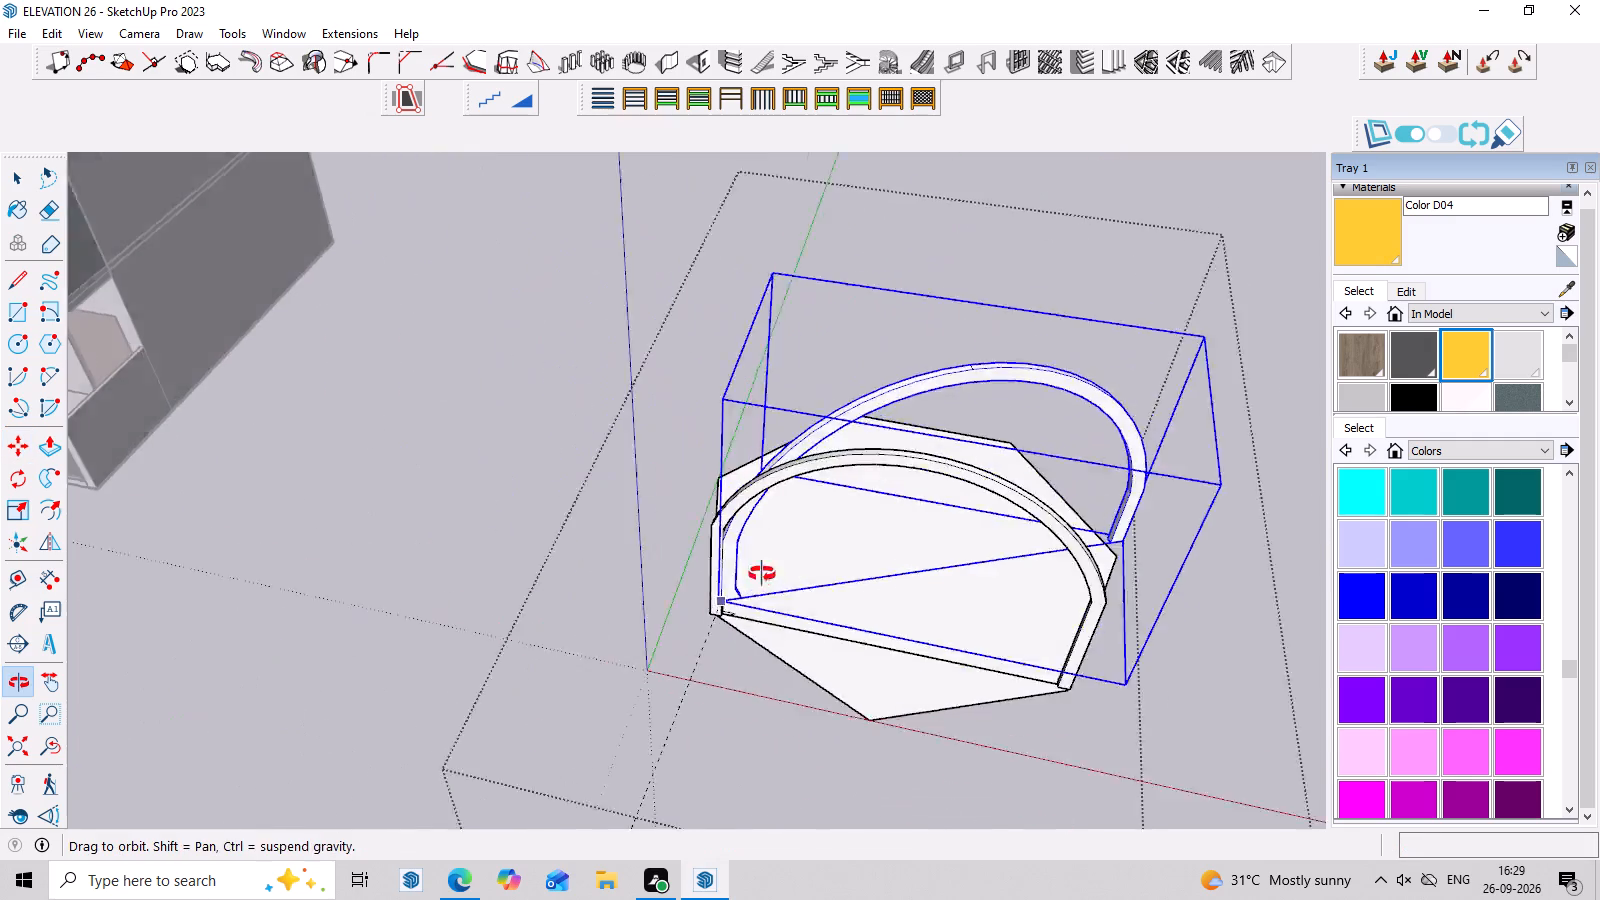
pyautogui.moveTo(762, 574); pyautogui.dragTo(793, 574, button='middle')
pyautogui.scroll(6, 784, 581)
pyautogui.moveTo(783, 627); pyautogui.dragTo(980, 668, button='middle')
pyautogui.scroll(3, 903, 631)
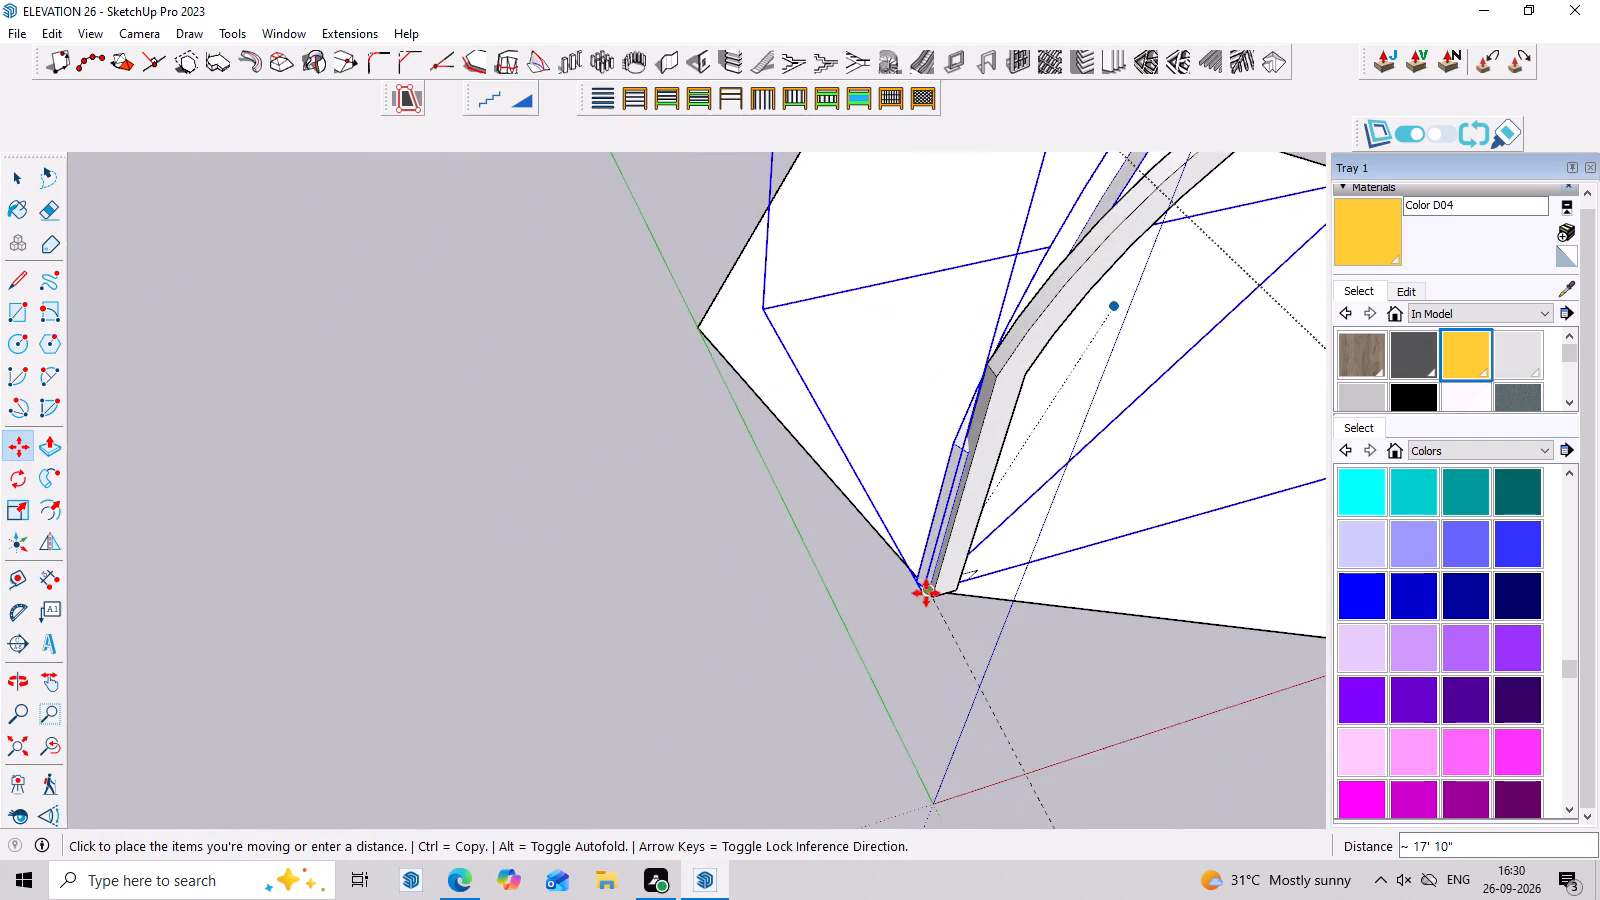
pyautogui.scroll(2, 933, 578)
pyautogui.click(929, 584)
# Fine-tune the second arch's position so its foot corner meets the adjacent corner of the first arch's foot.
pyautogui.moveTo(1001, 669); pyautogui.dragTo(1113, 675, button='middle')
pyautogui.scroll(2, 1117, 675)
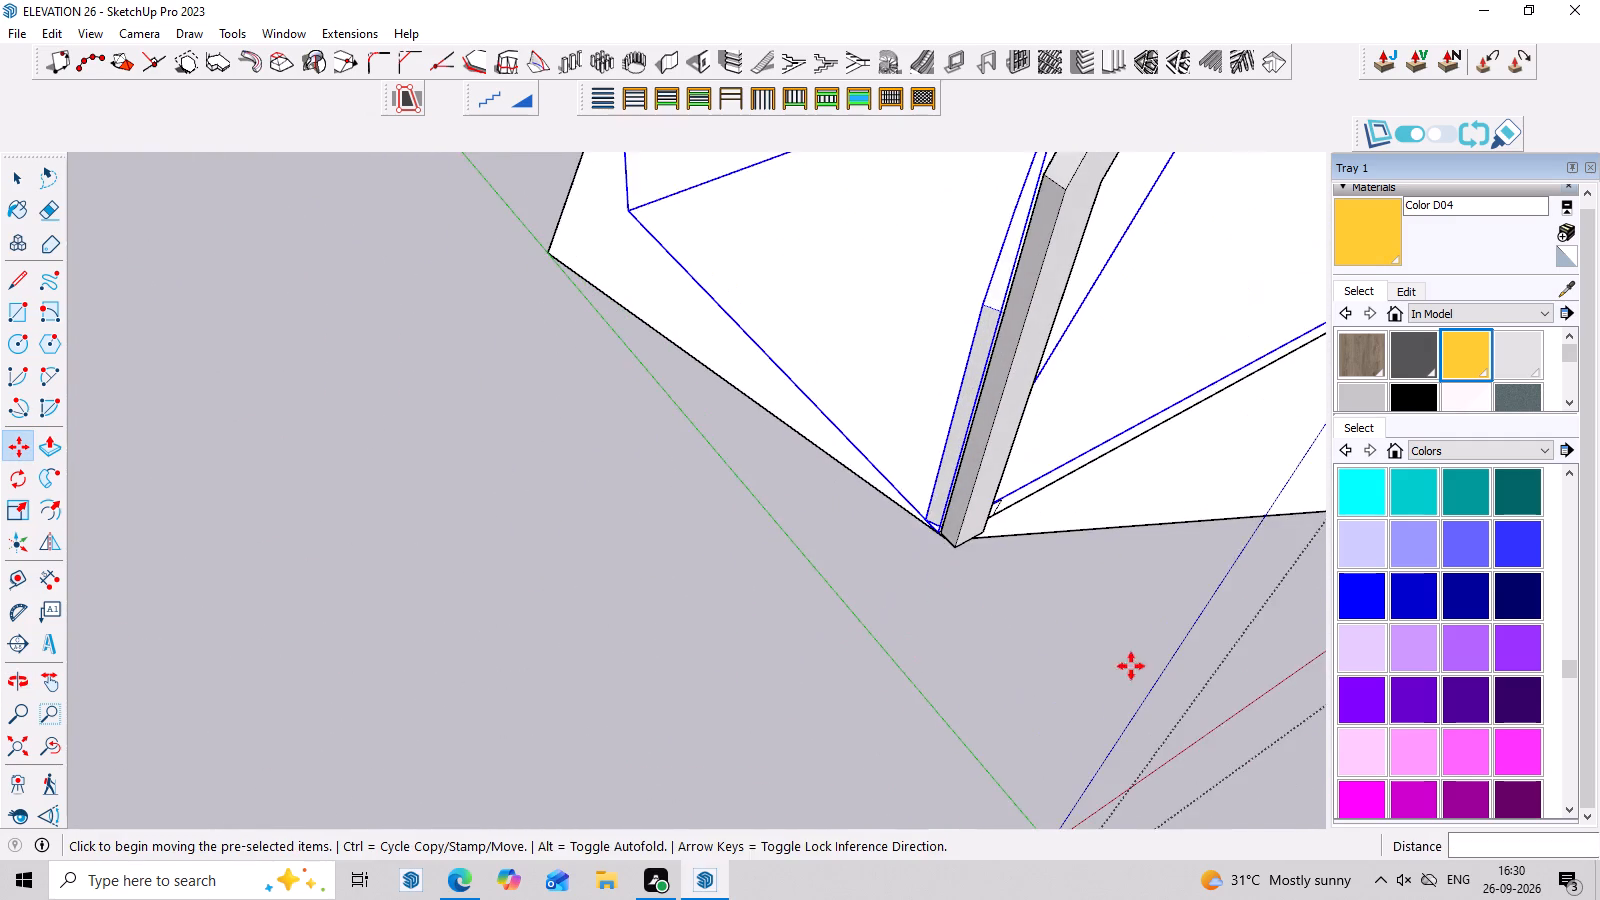
pyautogui.scroll(5, 1131, 666)
pyautogui.scroll(3, 934, 521)
pyautogui.moveTo(922, 556); pyautogui.dragTo(995, 495, button='middle')
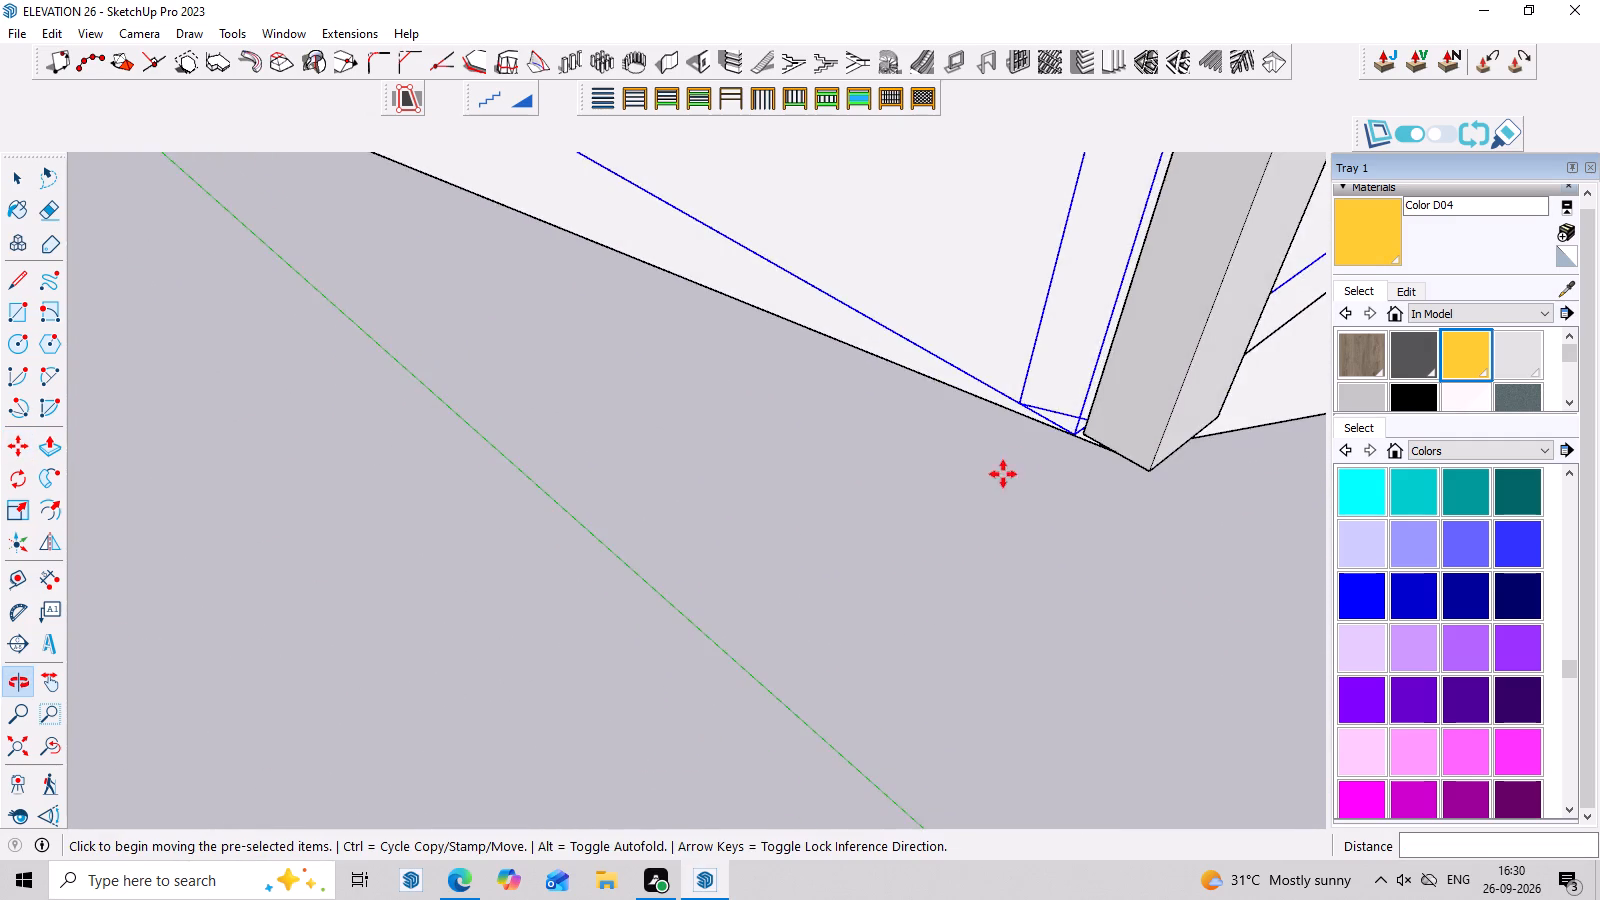
pyautogui.scroll(5, 1038, 459)
pyautogui.click(1081, 421)
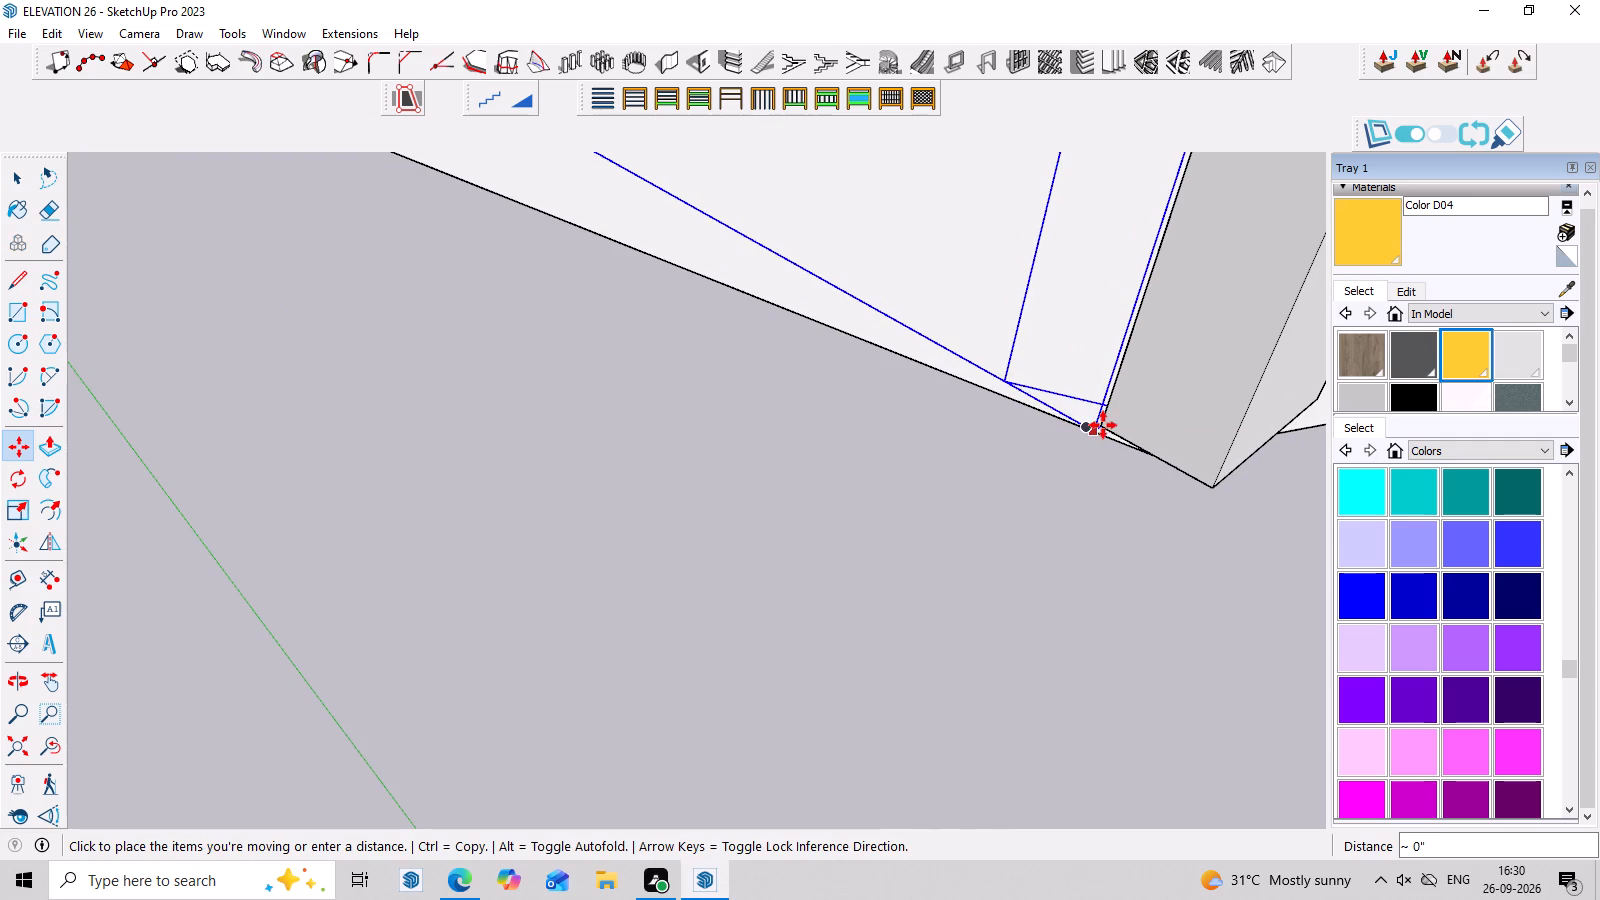
pyautogui.click(1102, 425)
pyautogui.scroll(3, 1088, 434)
pyautogui.scroll(2, 1168, 453)
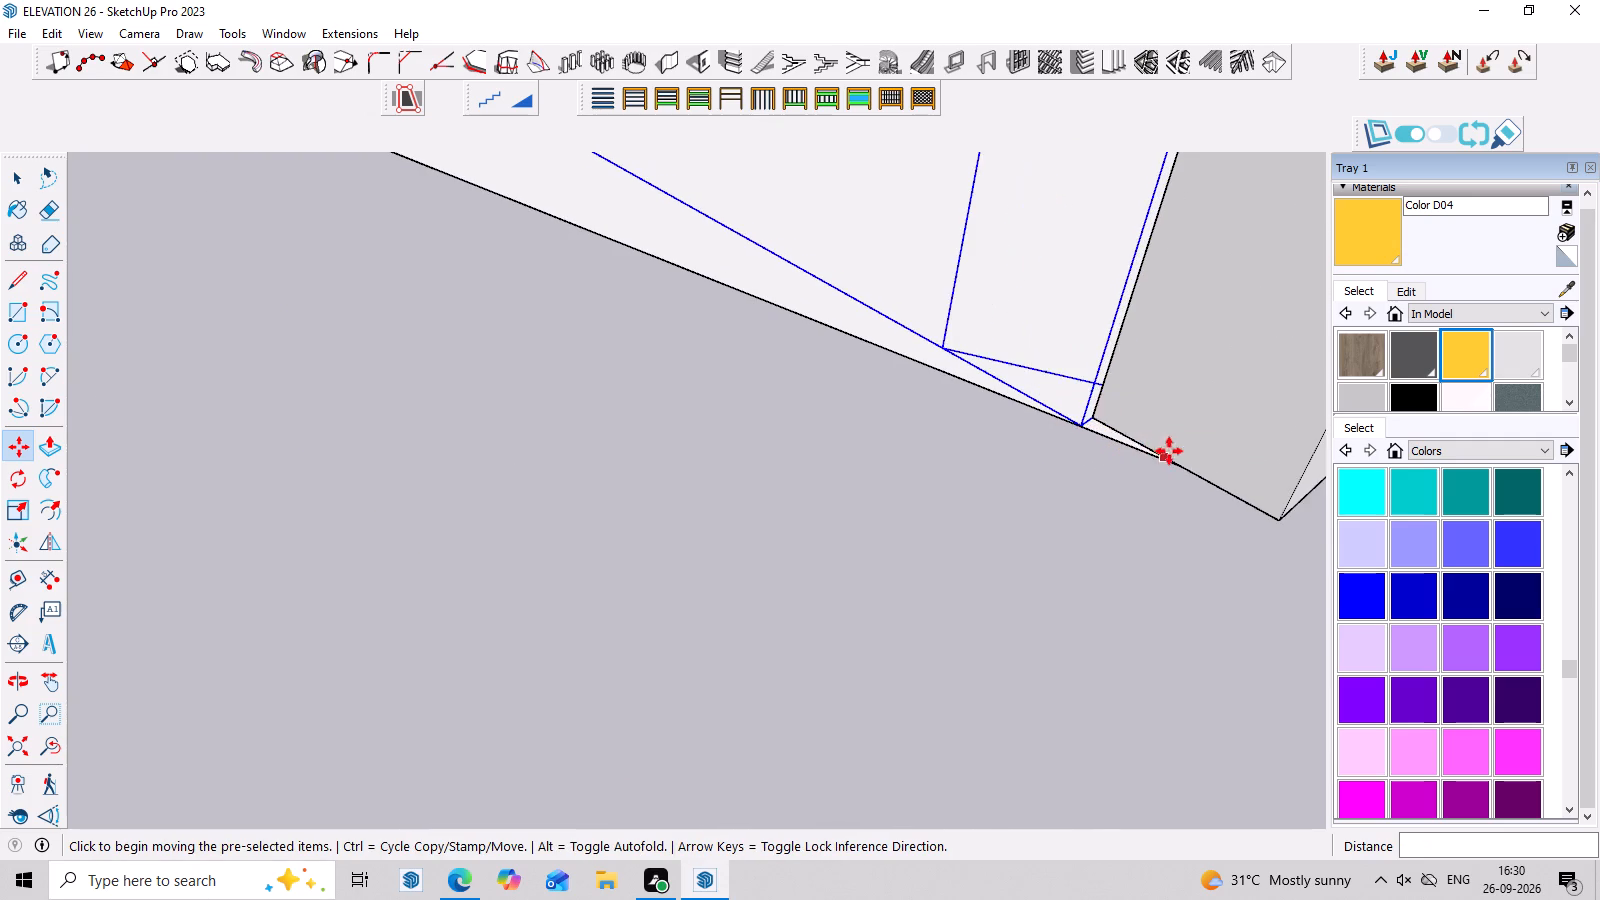
pyautogui.scroll(2, 1078, 421)
pyautogui.click(1080, 422)
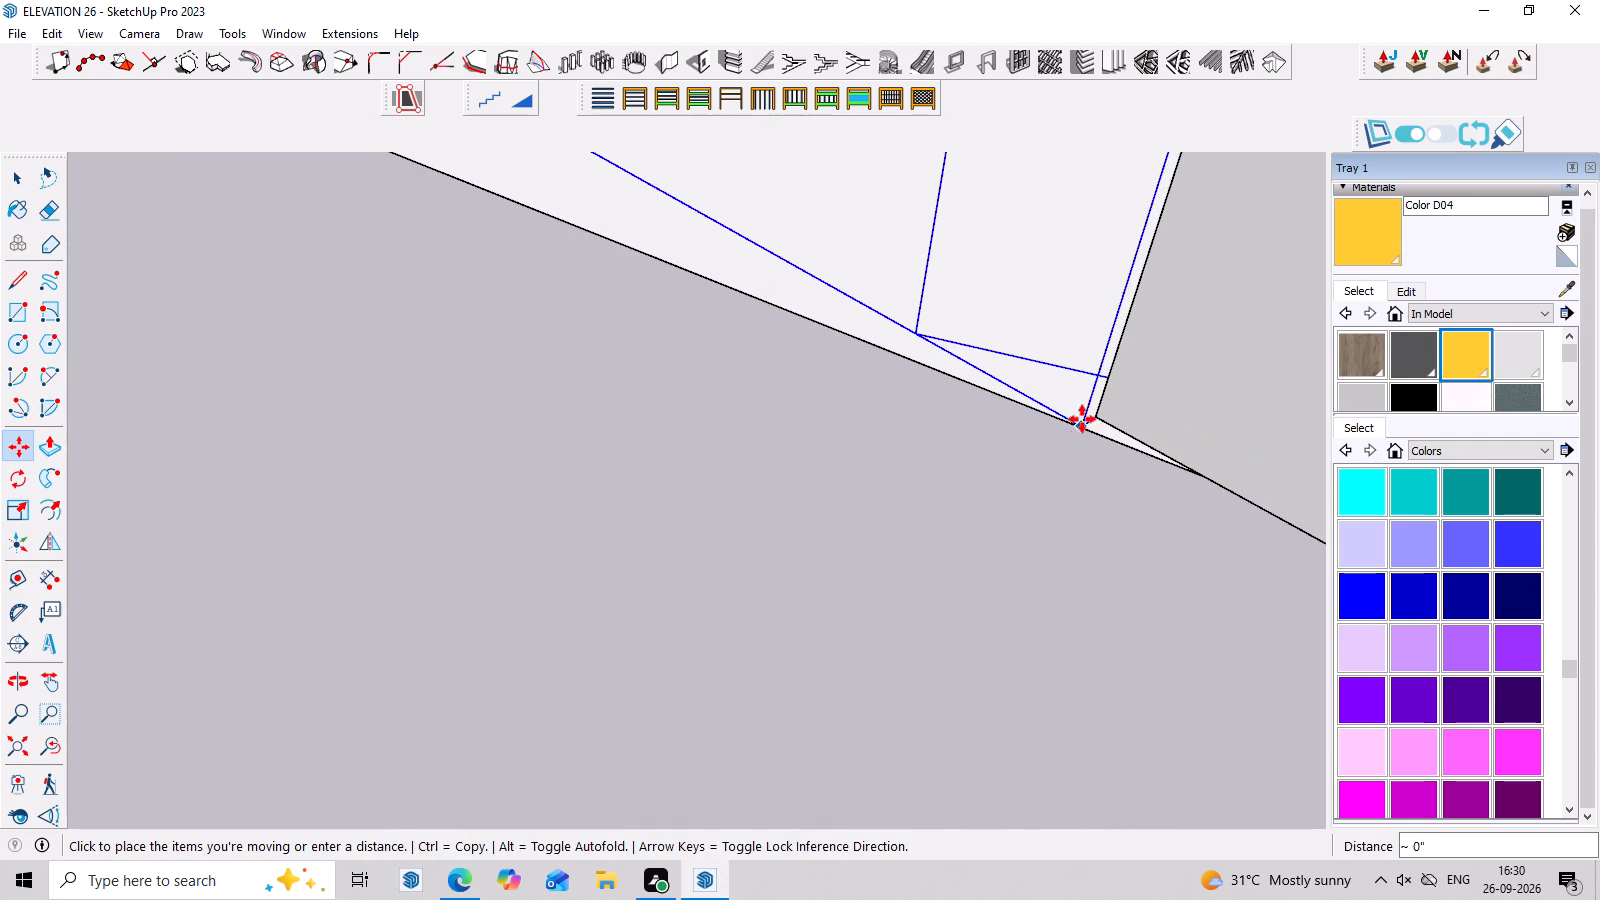
pyautogui.click(1094, 419)
pyautogui.scroll(-14, 627, 497)
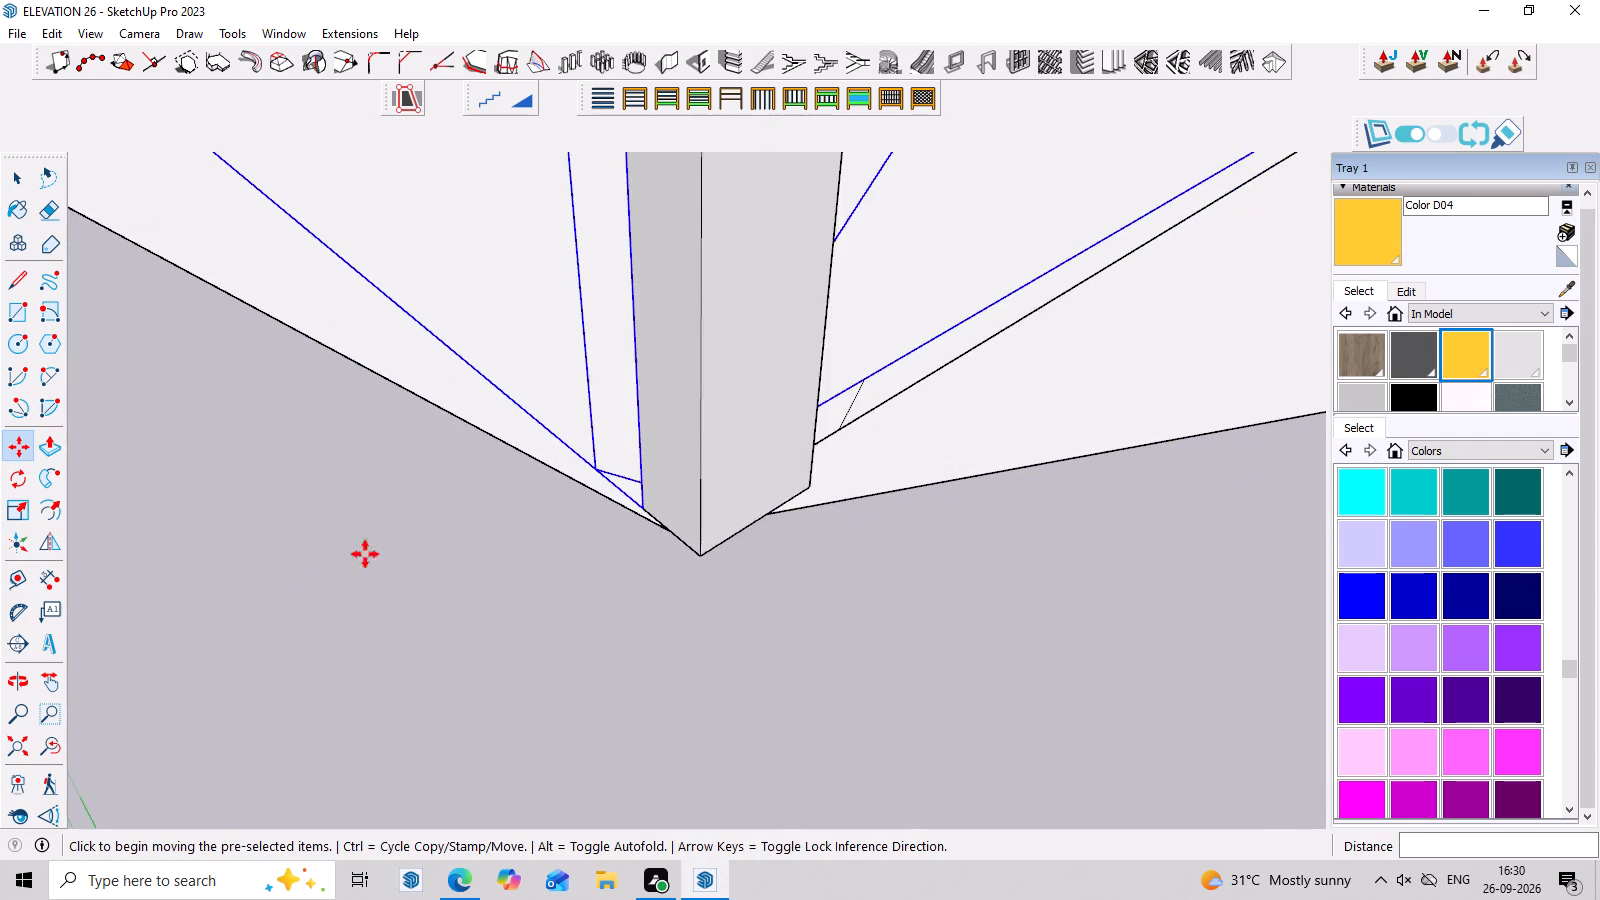
pyautogui.scroll(-20, 365, 554)
pyautogui.scroll(-5, 365, 554)
pyautogui.moveTo(512, 482); pyautogui.dragTo(512, 493, button='middle')
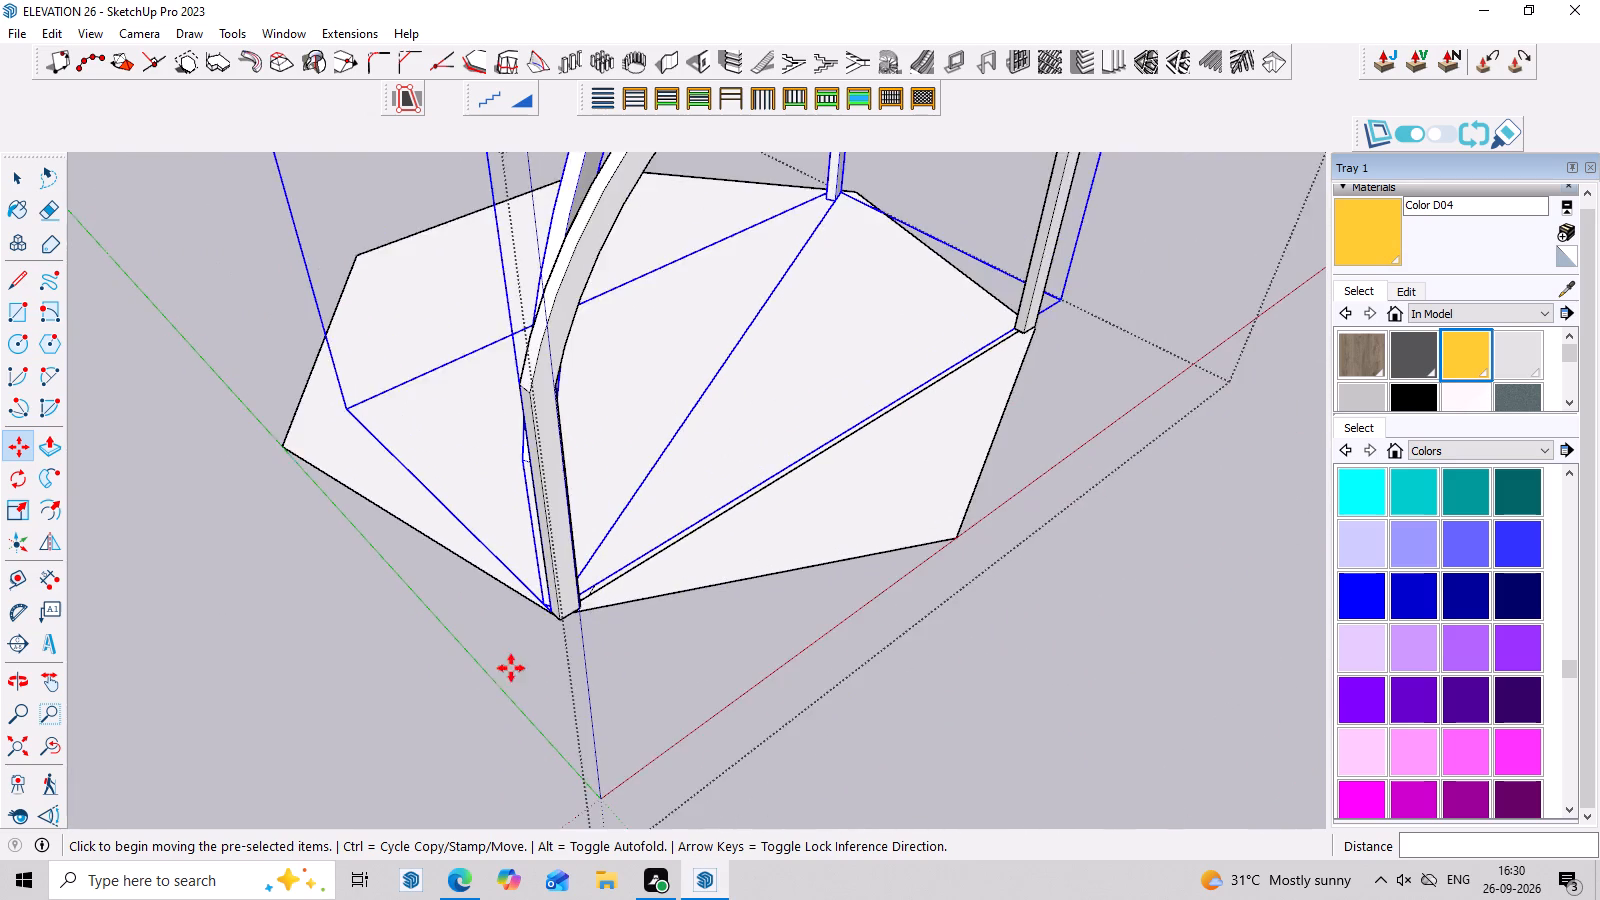
pyautogui.scroll(-2, 511, 668)
pyautogui.scroll(-3, 734, 675)
pyautogui.moveTo(1010, 668); pyautogui.dragTo(745, 723, button='middle')
pyautogui.press('space')
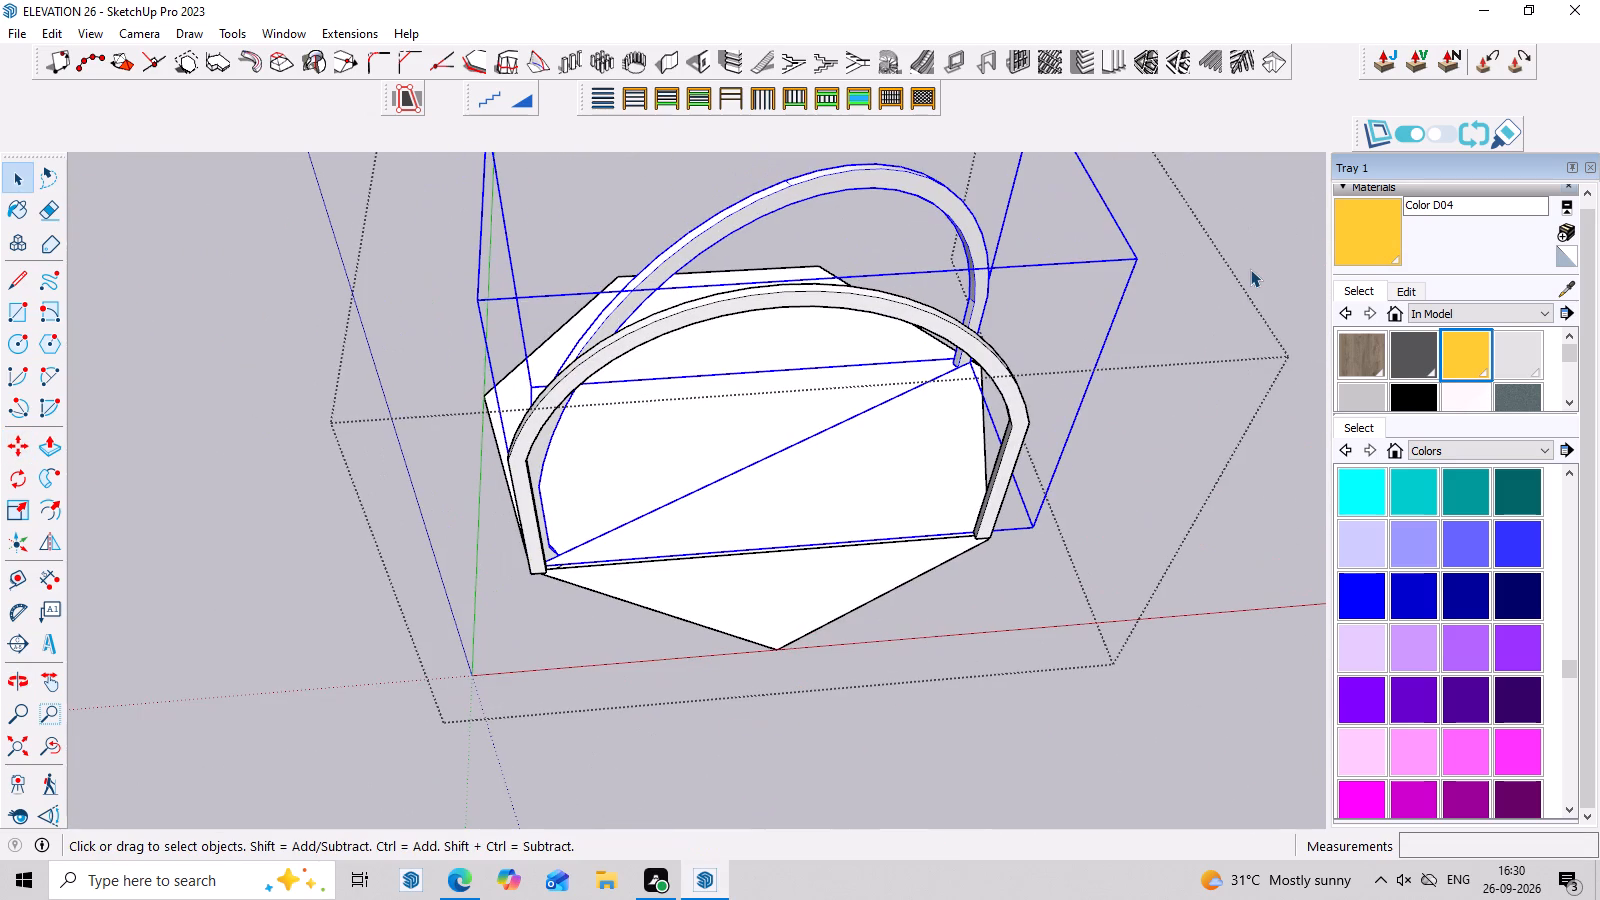
pyautogui.click(1250, 269)
# Delete the loose straight line running across the base between the first arch's feet.
pyautogui.moveTo(1247, 441); pyautogui.dragTo(1216, 309, button='middle')
pyautogui.scroll(2, 774, 499)
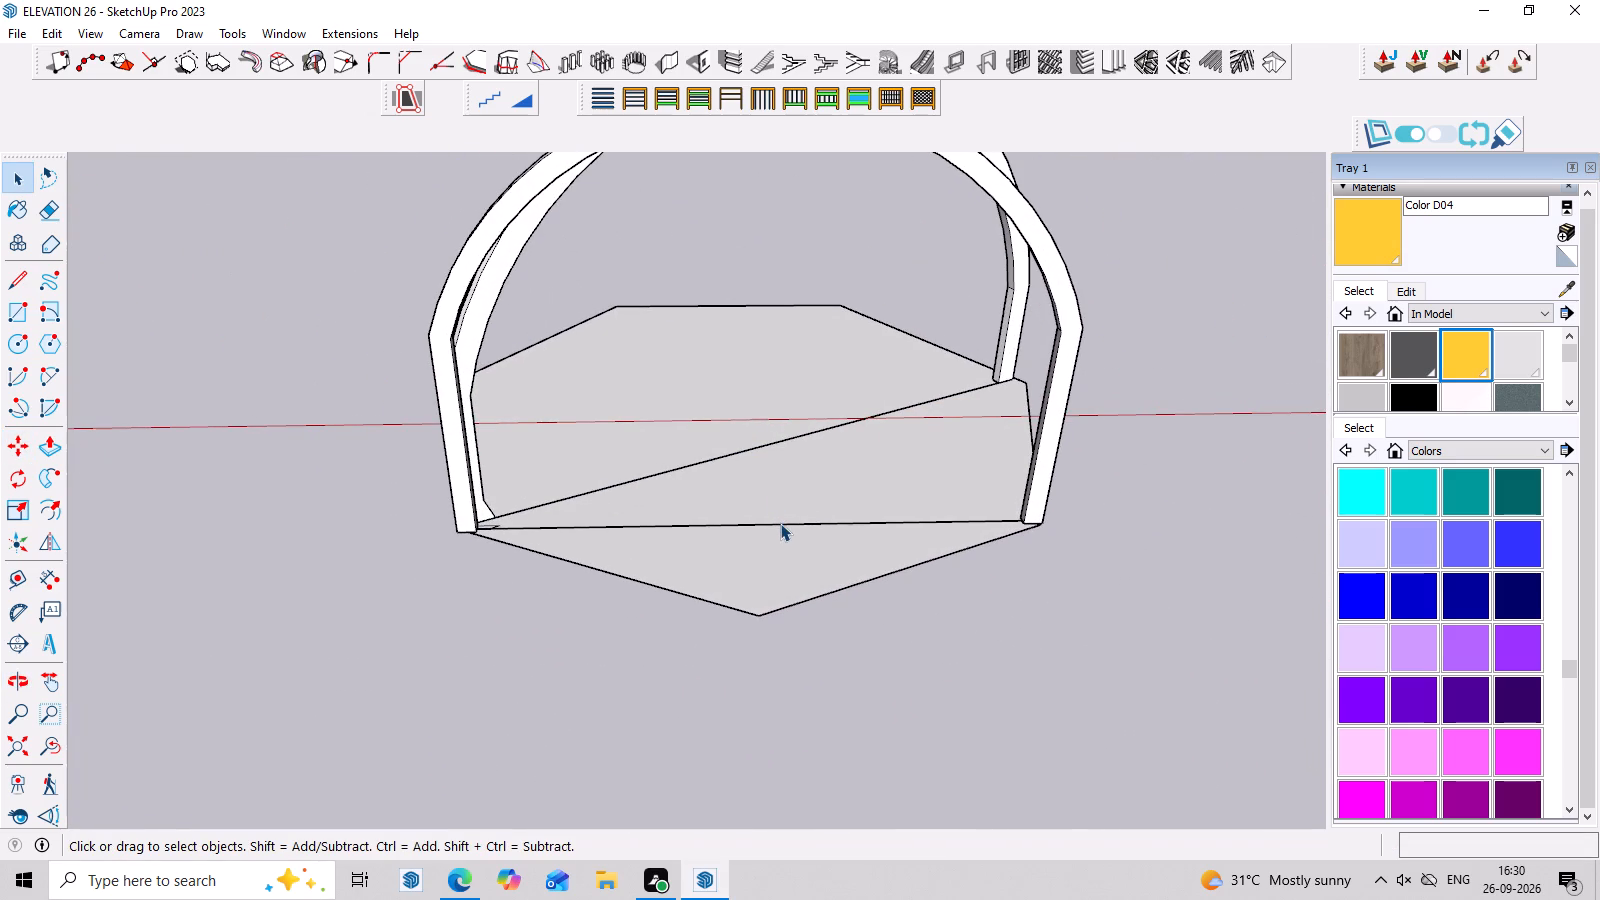
pyautogui.click(780, 523)
pyautogui.scroll(2, 779, 520)
pyautogui.click(779, 520)
pyautogui.click(779, 520)
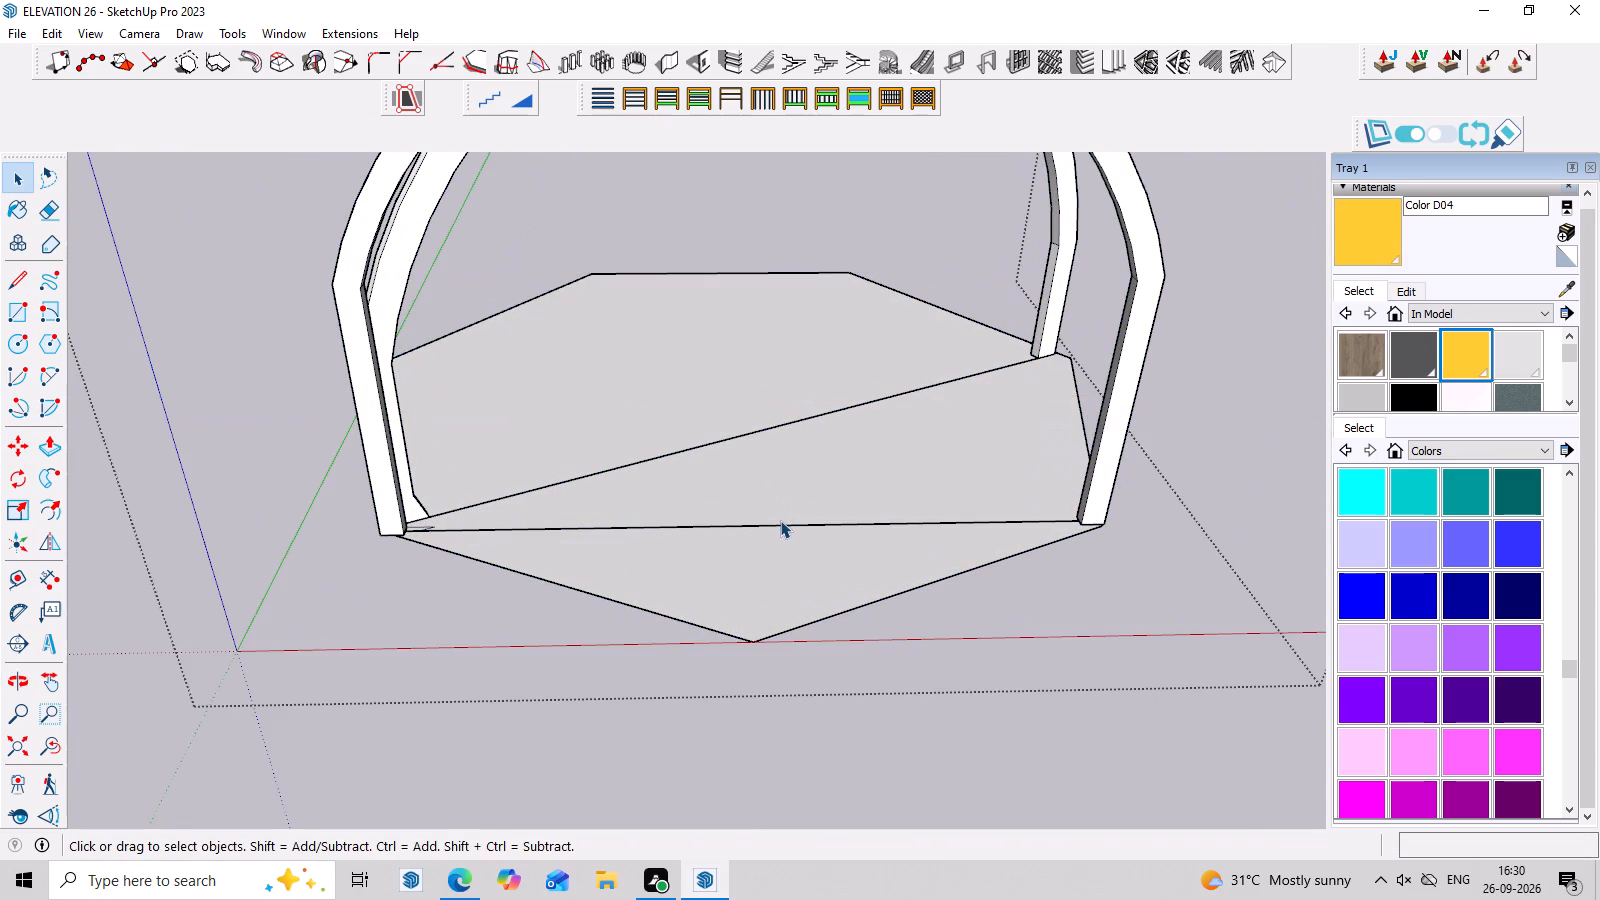
pyautogui.click(780, 520)
pyautogui.click(790, 525)
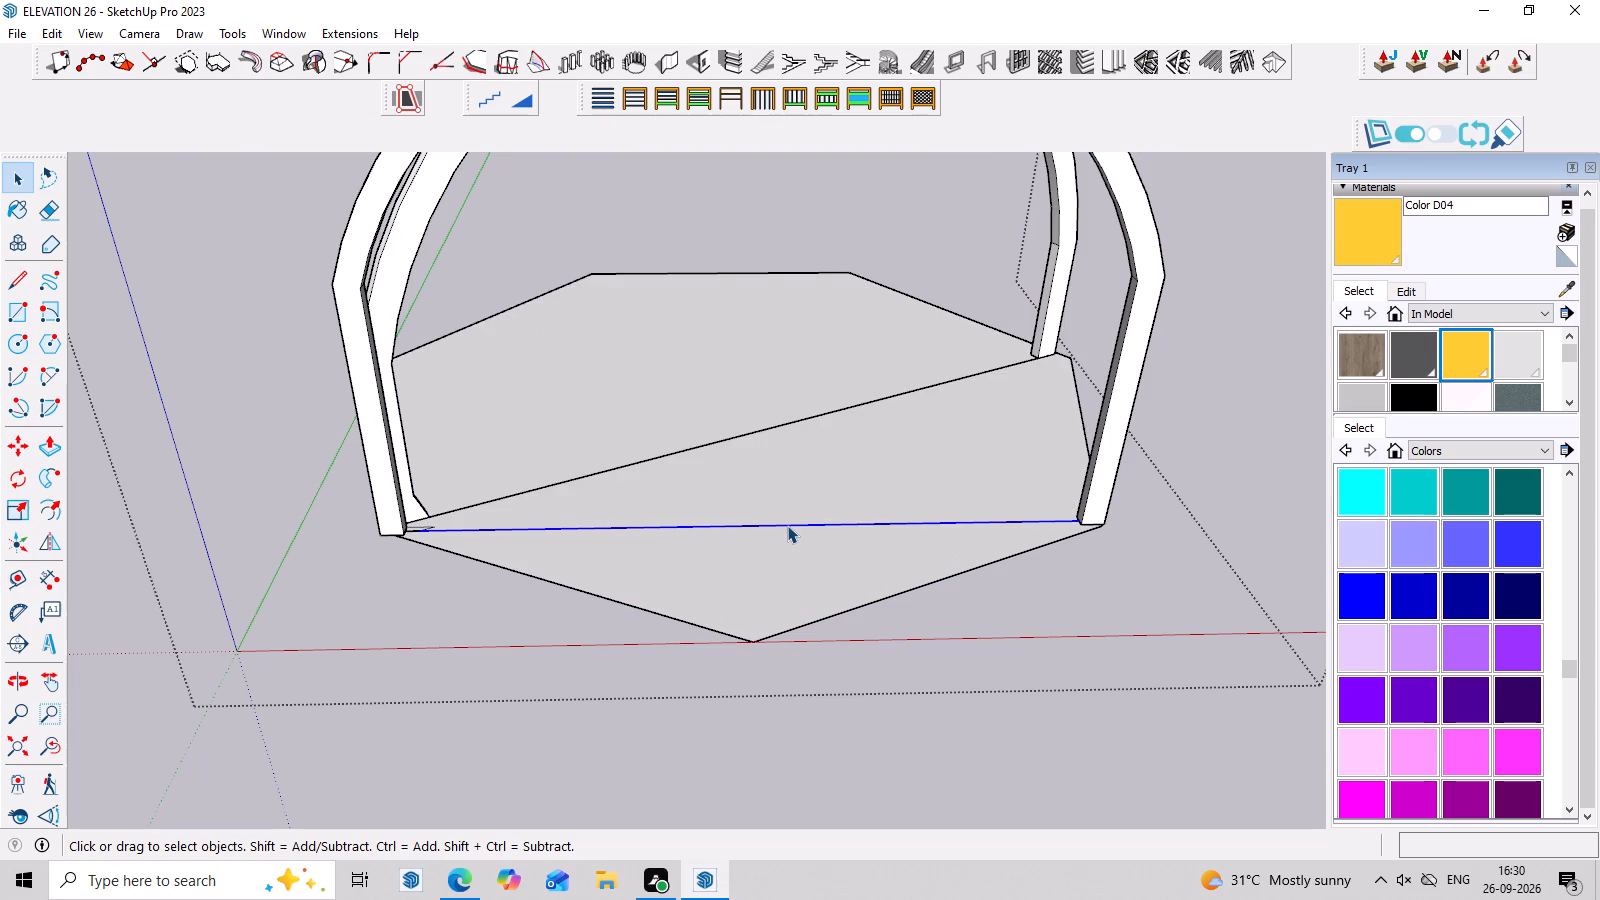
pyautogui.press('Delete')
# Inside the first arch's group, delete the bottom line joining its two feet.
pyautogui.click(828, 522)
pyautogui.scroll(3, 828, 522)
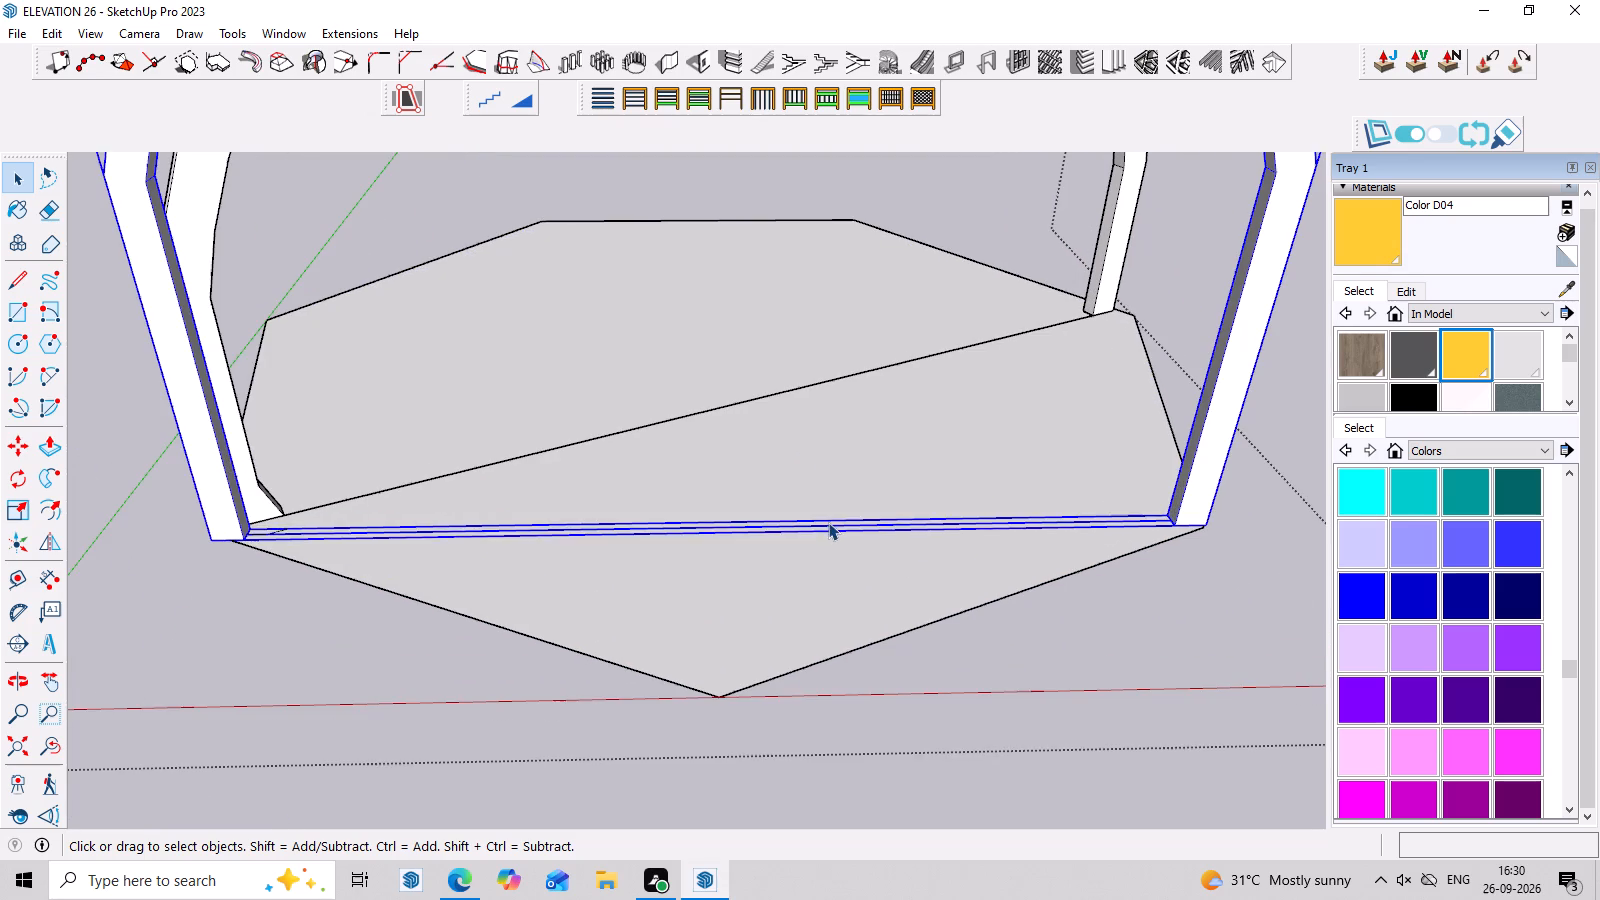
pyautogui.doubleClick(828, 522)
pyautogui.click(828, 526)
pyautogui.scroll(2, 830, 526)
pyautogui.click(830, 526)
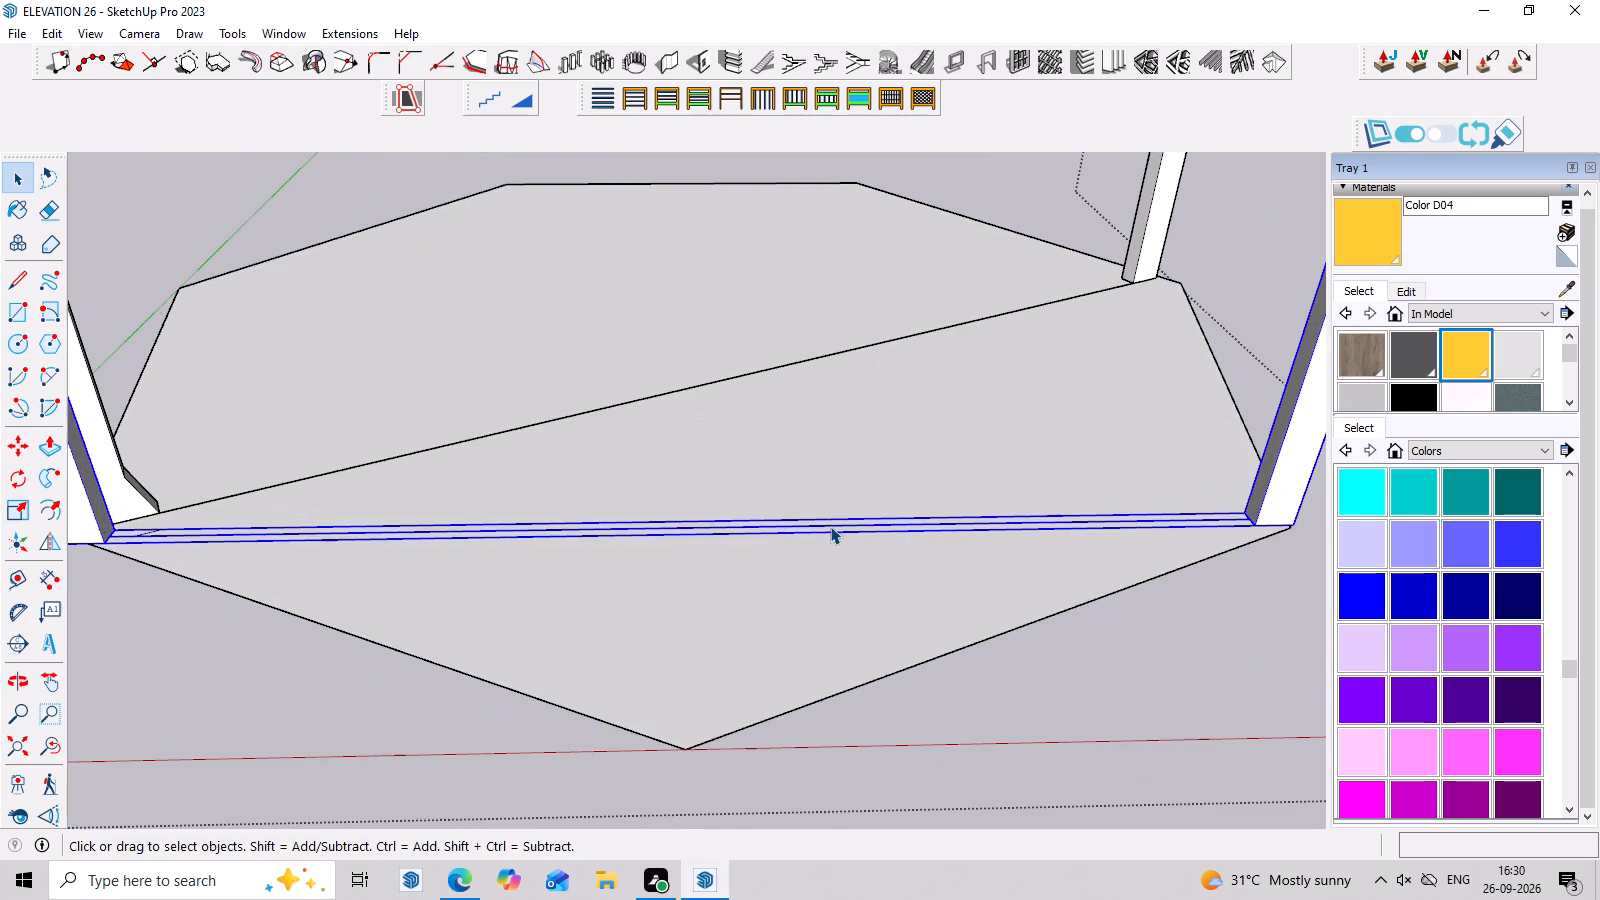
pyautogui.click(830, 526)
pyautogui.click(830, 526)
pyautogui.press('Delete')
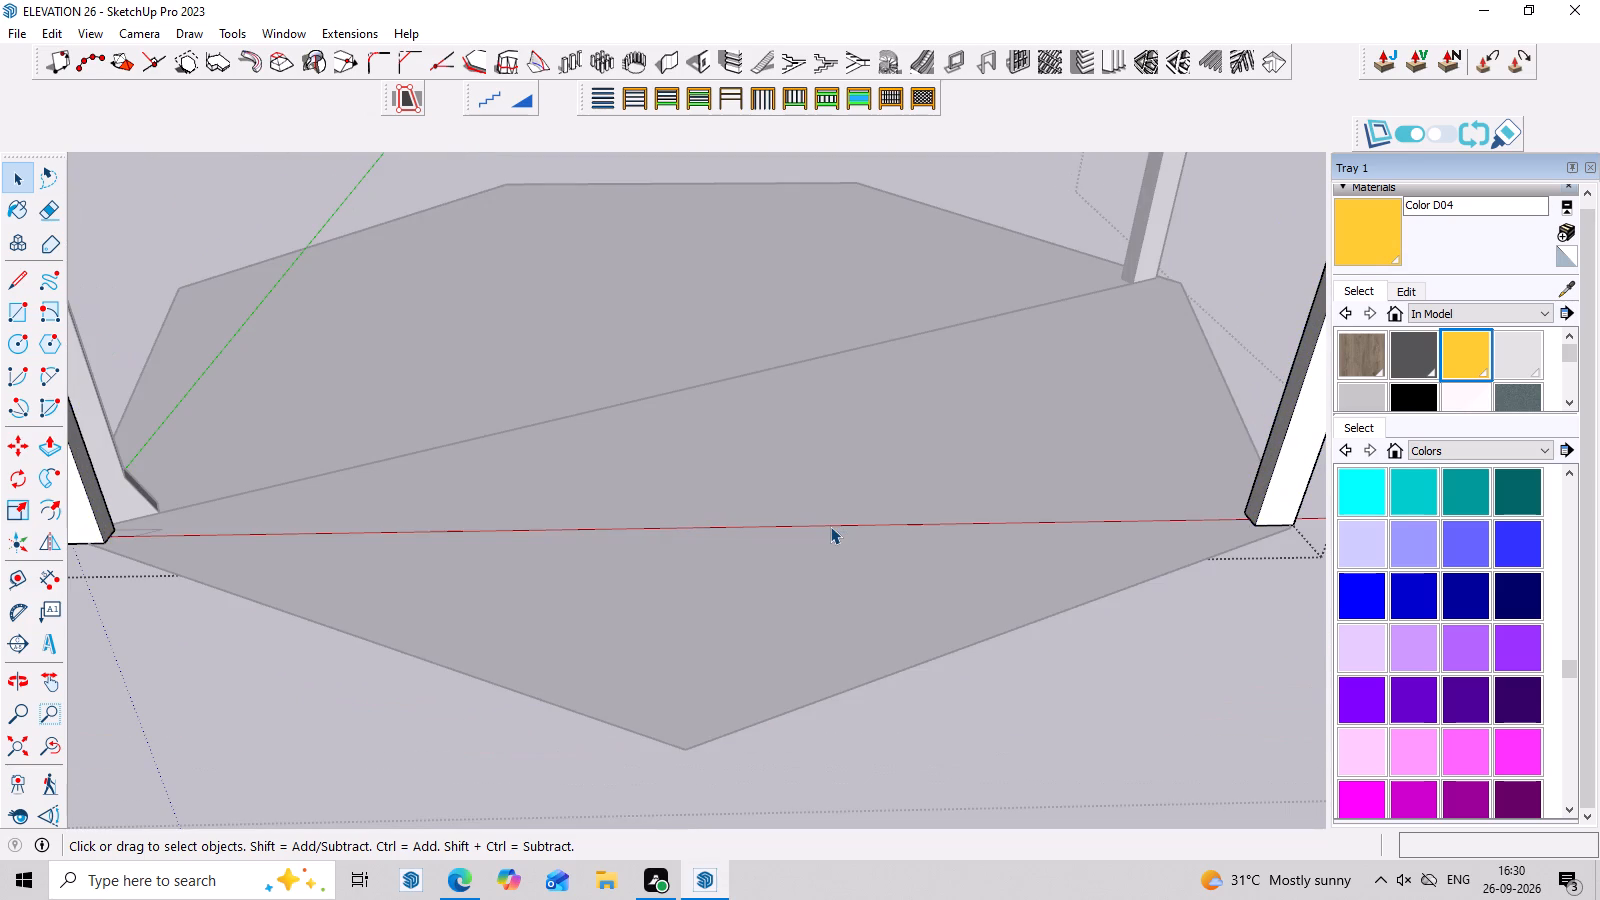
pyautogui.click(821, 367)
pyautogui.press('space')
# Inside the second arch's group, delete the diagonal bottom line joining its two feet, and leave the group.
pyautogui.doubleClick(1163, 218)
pyautogui.click(1075, 299)
pyautogui.doubleClick(1075, 298)
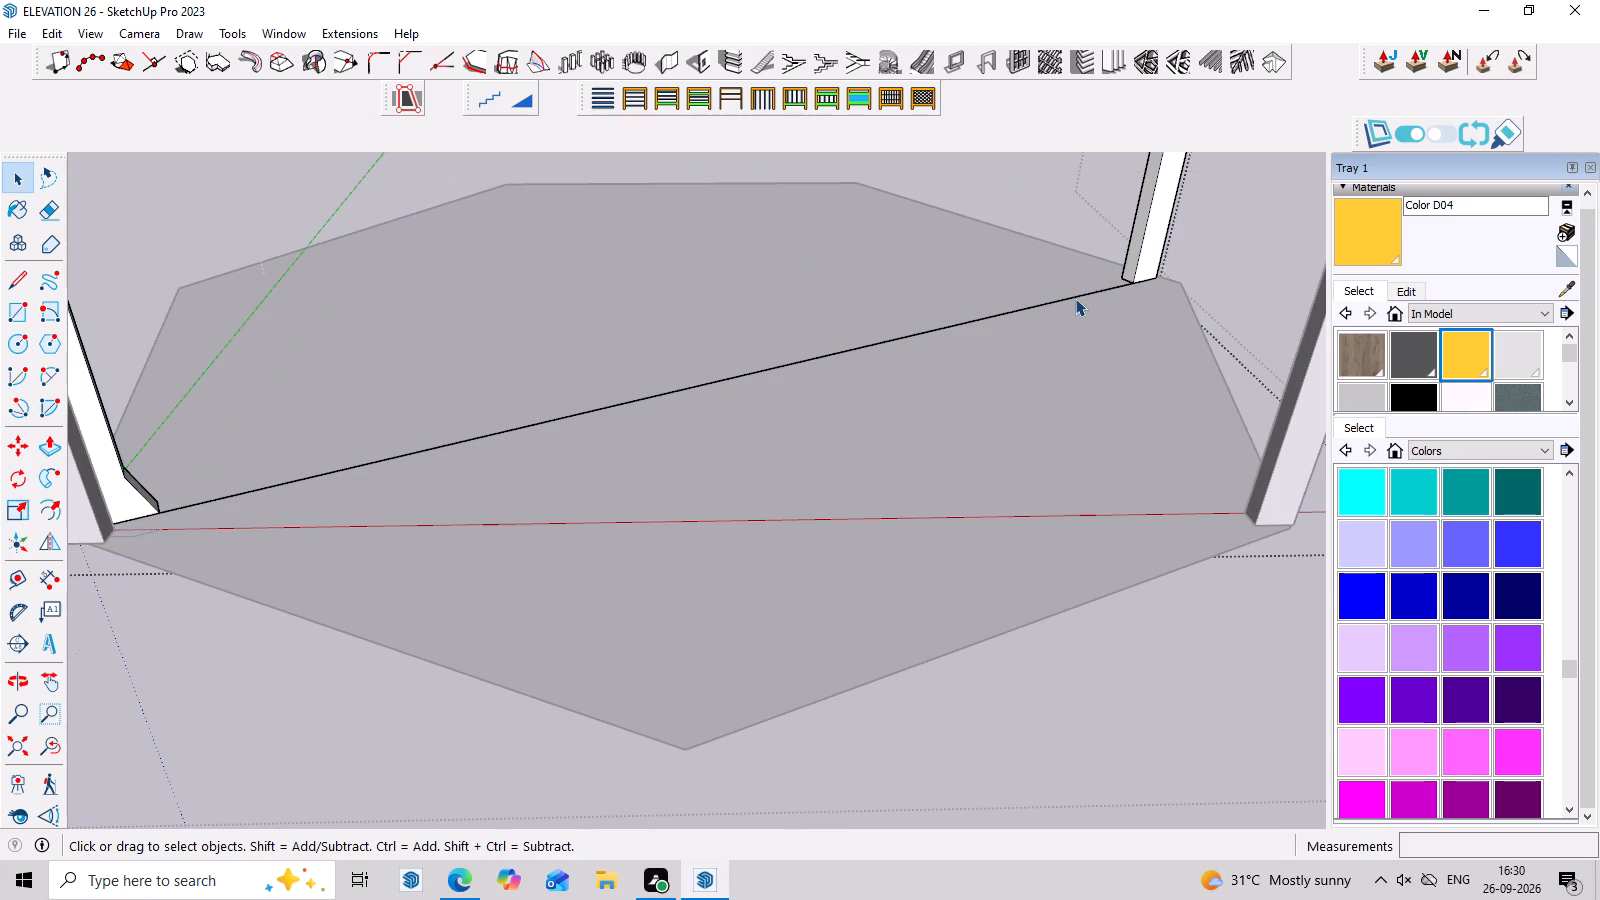
pyautogui.click(1075, 298)
pyautogui.click(1075, 298)
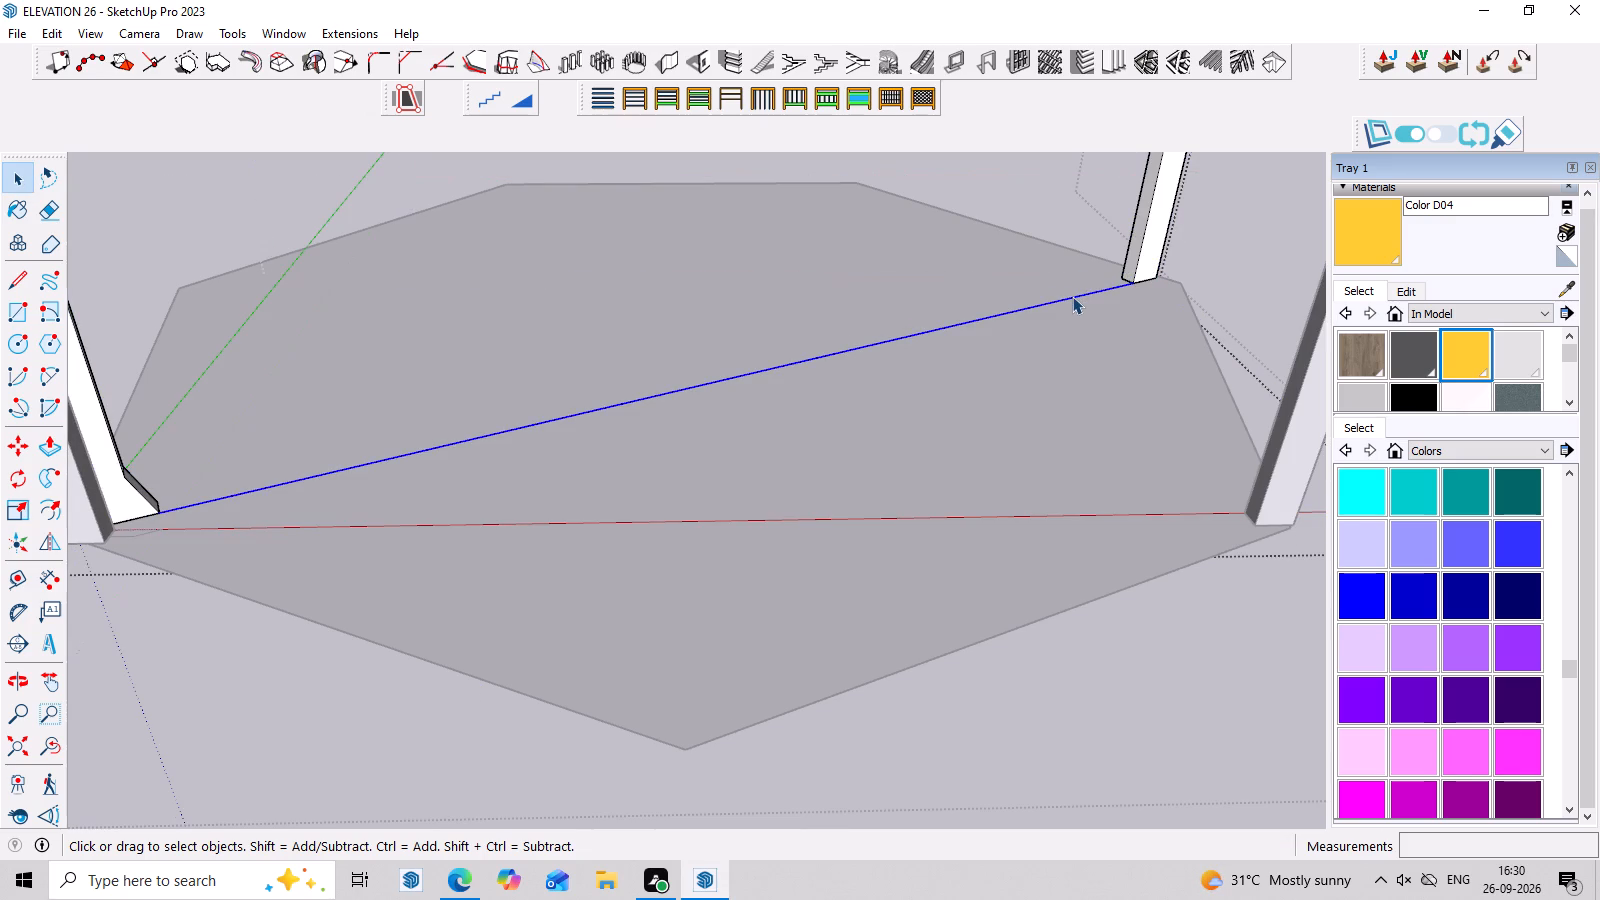
pyautogui.press('Delete')
pyautogui.scroll(-14, 921, 409)
pyautogui.moveTo(884, 449); pyautogui.dragTo(886, 474, button='middle')
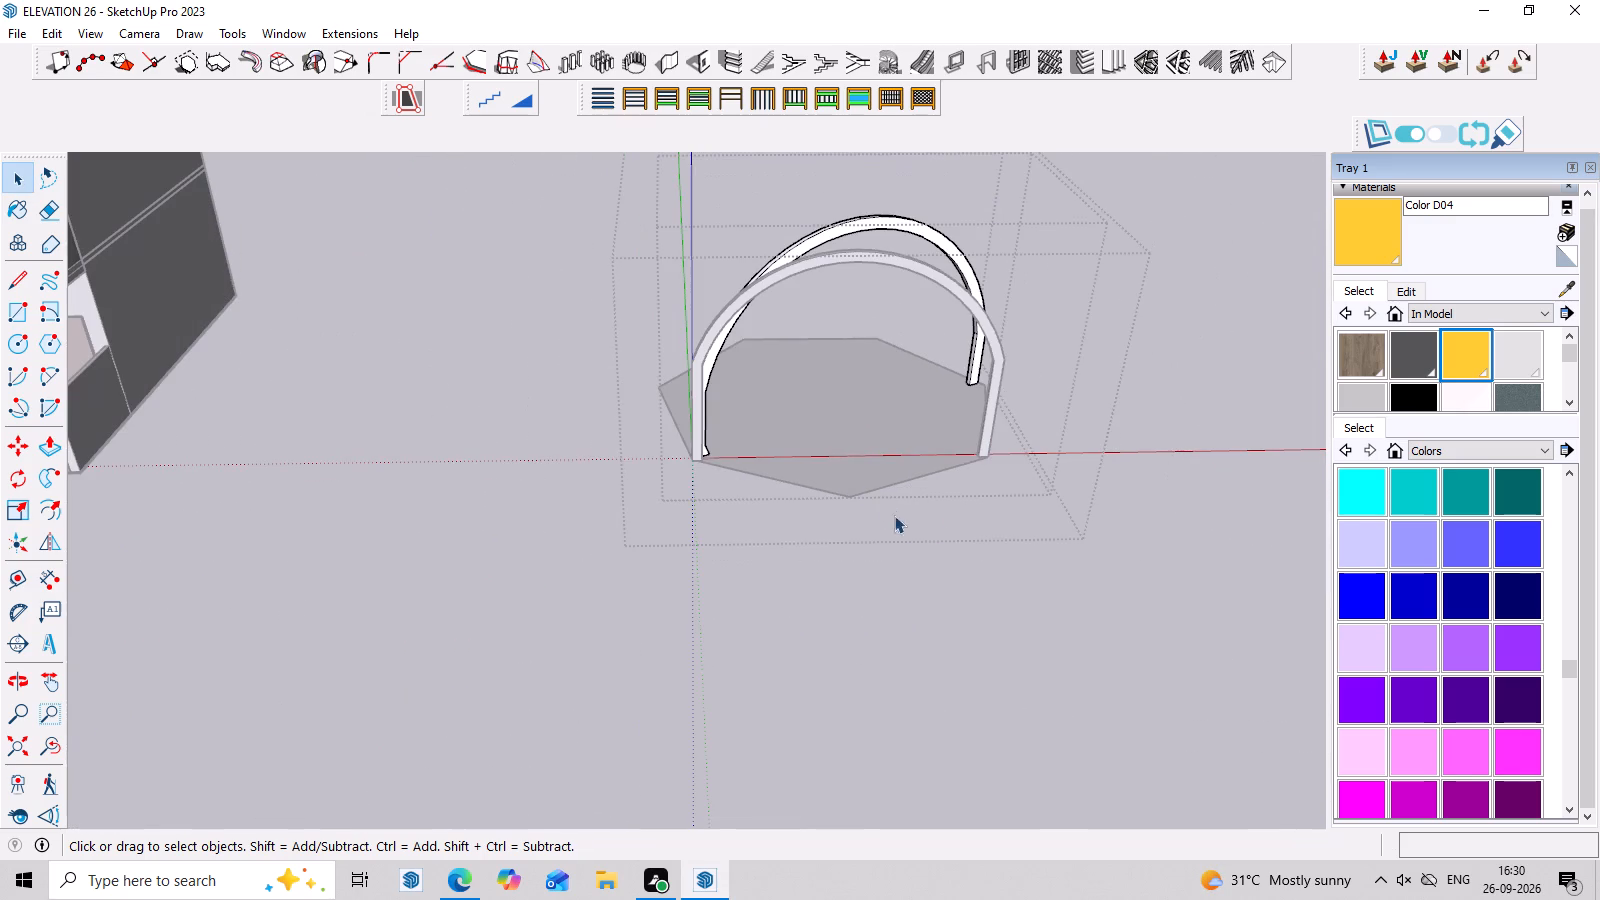
pyautogui.click(1188, 268)
pyautogui.press('space')
pyautogui.click(1191, 275)
# Shift the second arch by about 3" at the corner where its foot meets the first arch's foot.
pyautogui.moveTo(1196, 283); pyautogui.dragTo(936, 255, button='middle')
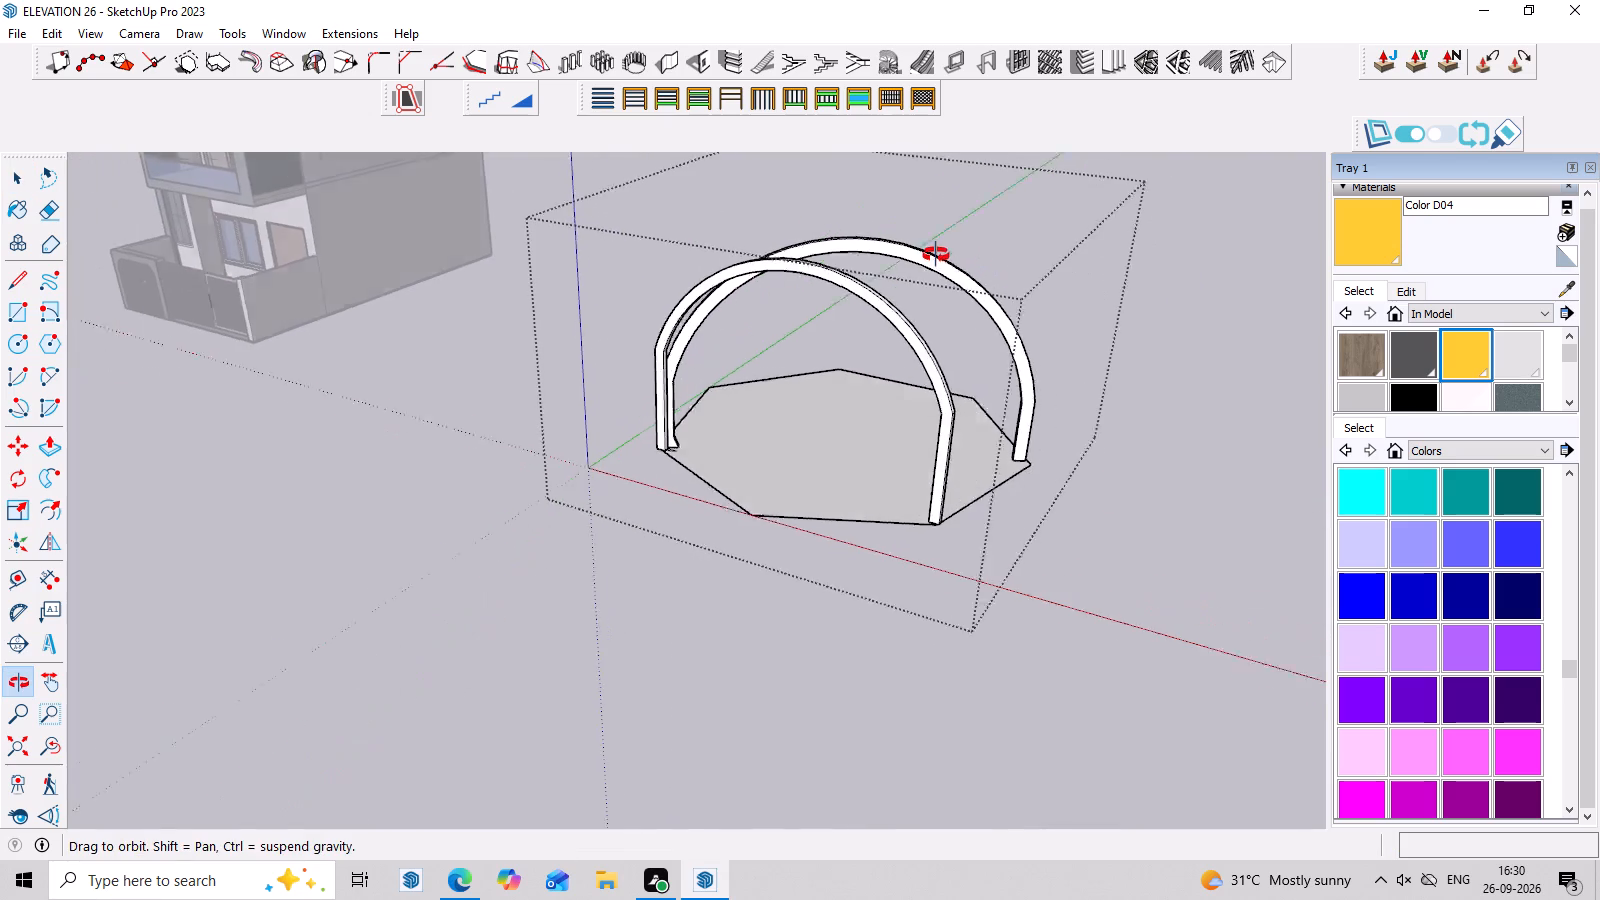
pyautogui.moveTo(936, 255); pyautogui.dragTo(928, 254, button='middle')
pyautogui.scroll(2, 811, 435)
pyautogui.moveTo(793, 495); pyautogui.dragTo(911, 572, button='middle')
pyautogui.scroll(3, 798, 567)
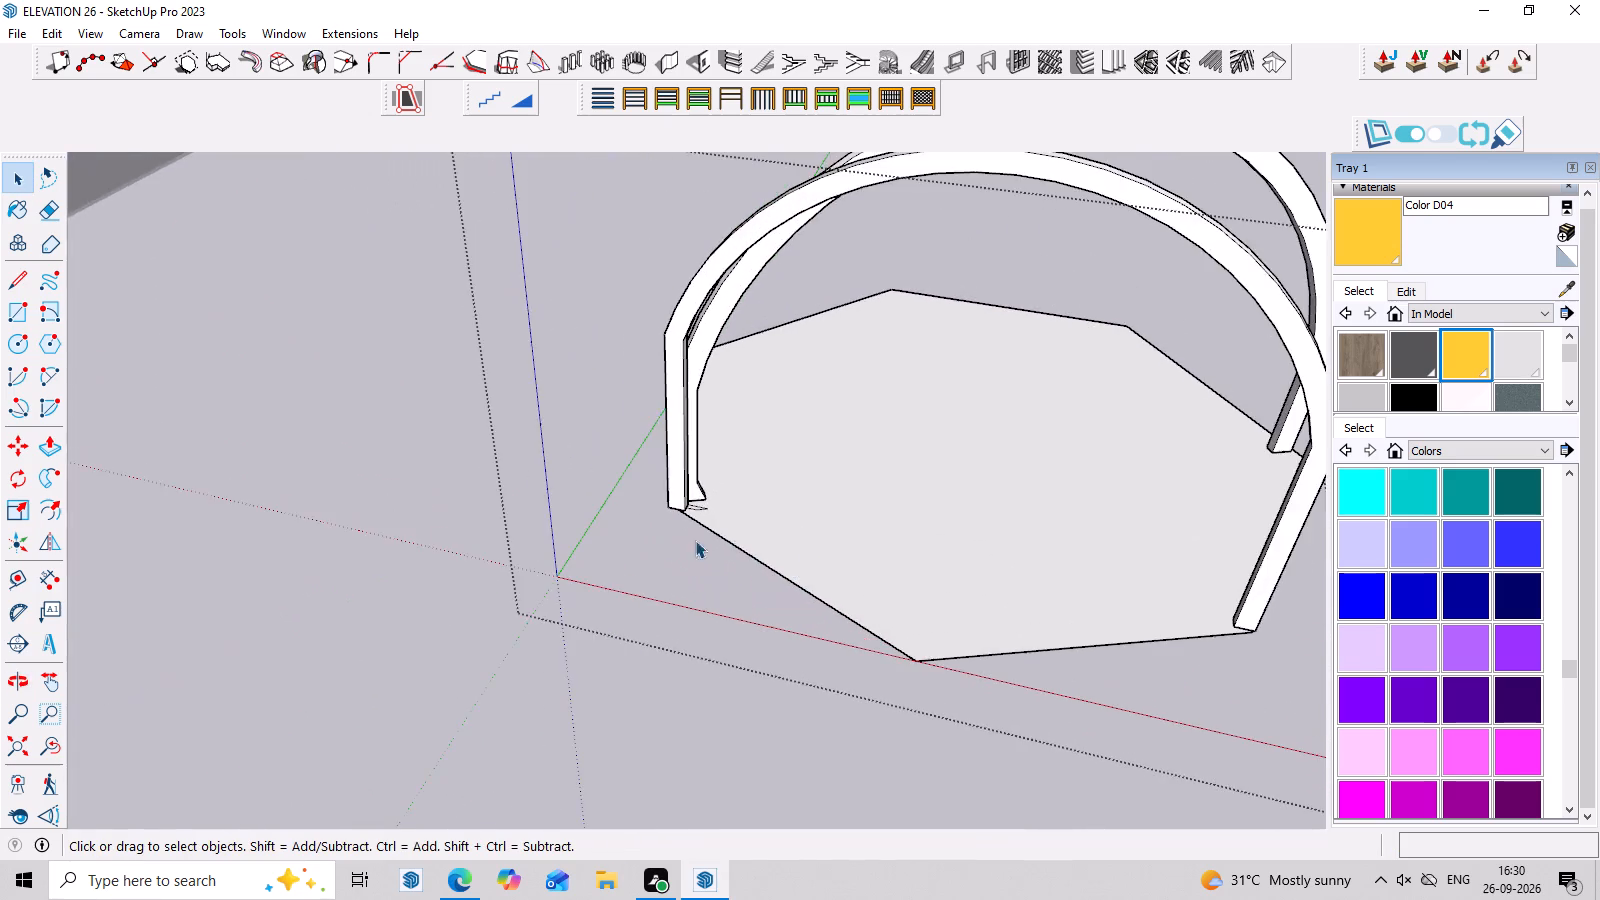
pyautogui.scroll(2, 695, 540)
pyautogui.moveTo(656, 535); pyautogui.dragTo(937, 649, button='middle')
pyautogui.scroll(3, 776, 538)
pyautogui.moveTo(773, 531); pyautogui.dragTo(1045, 542, button='middle')
pyautogui.scroll(4, 592, 486)
pyautogui.moveTo(654, 544); pyautogui.dragTo(1173, 522, button='middle')
pyautogui.scroll(3, 738, 560)
pyautogui.click(674, 543)
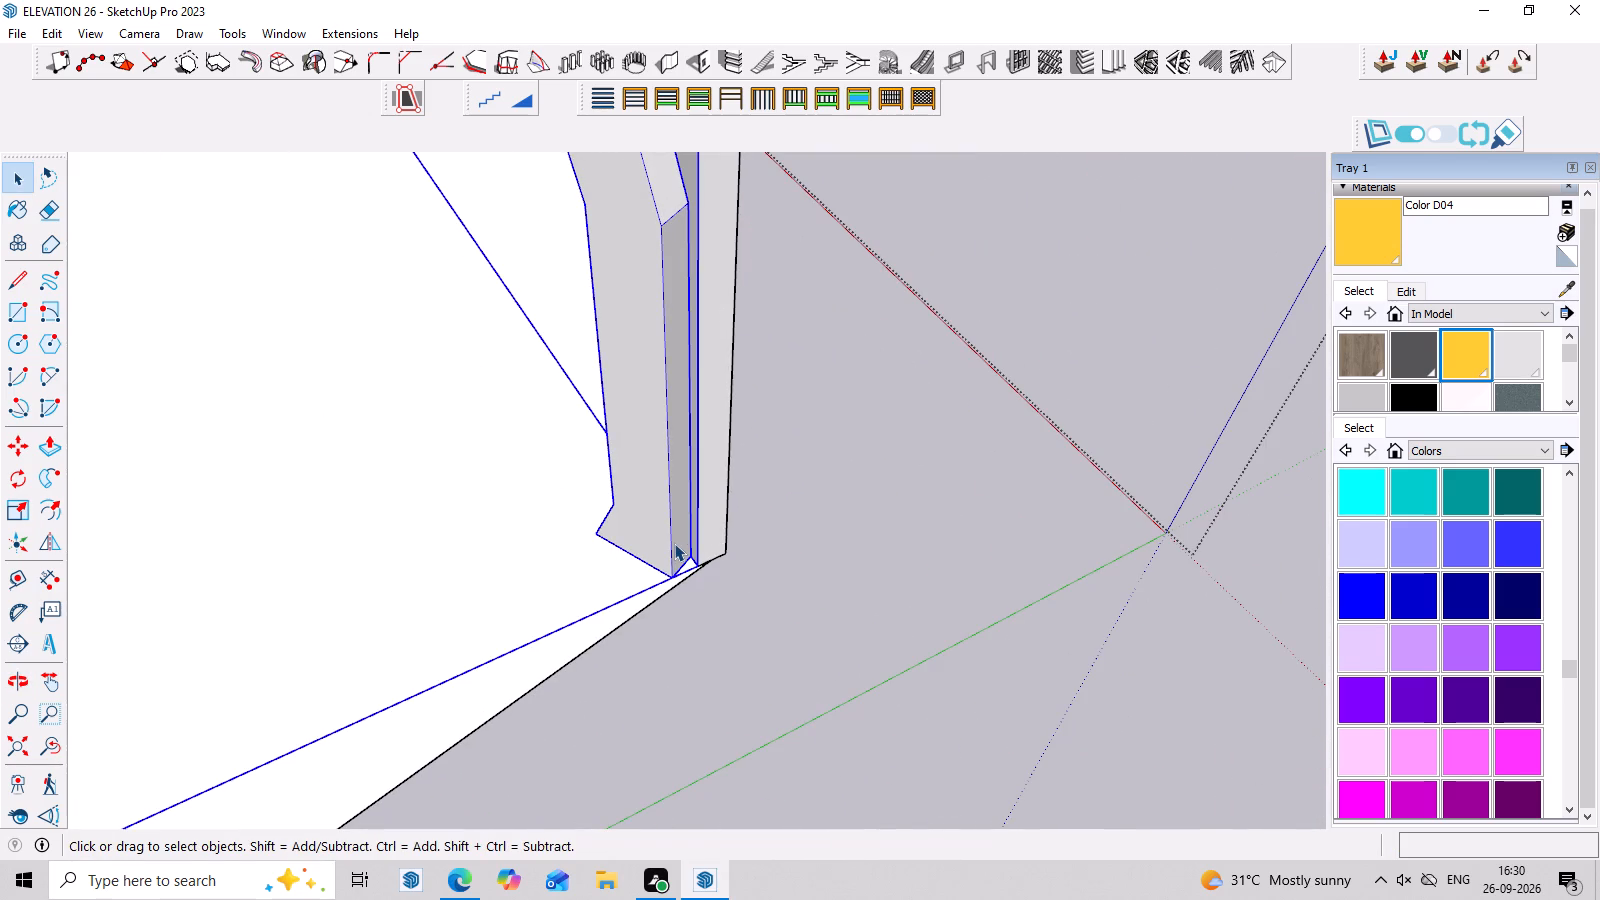
pyautogui.press(',')
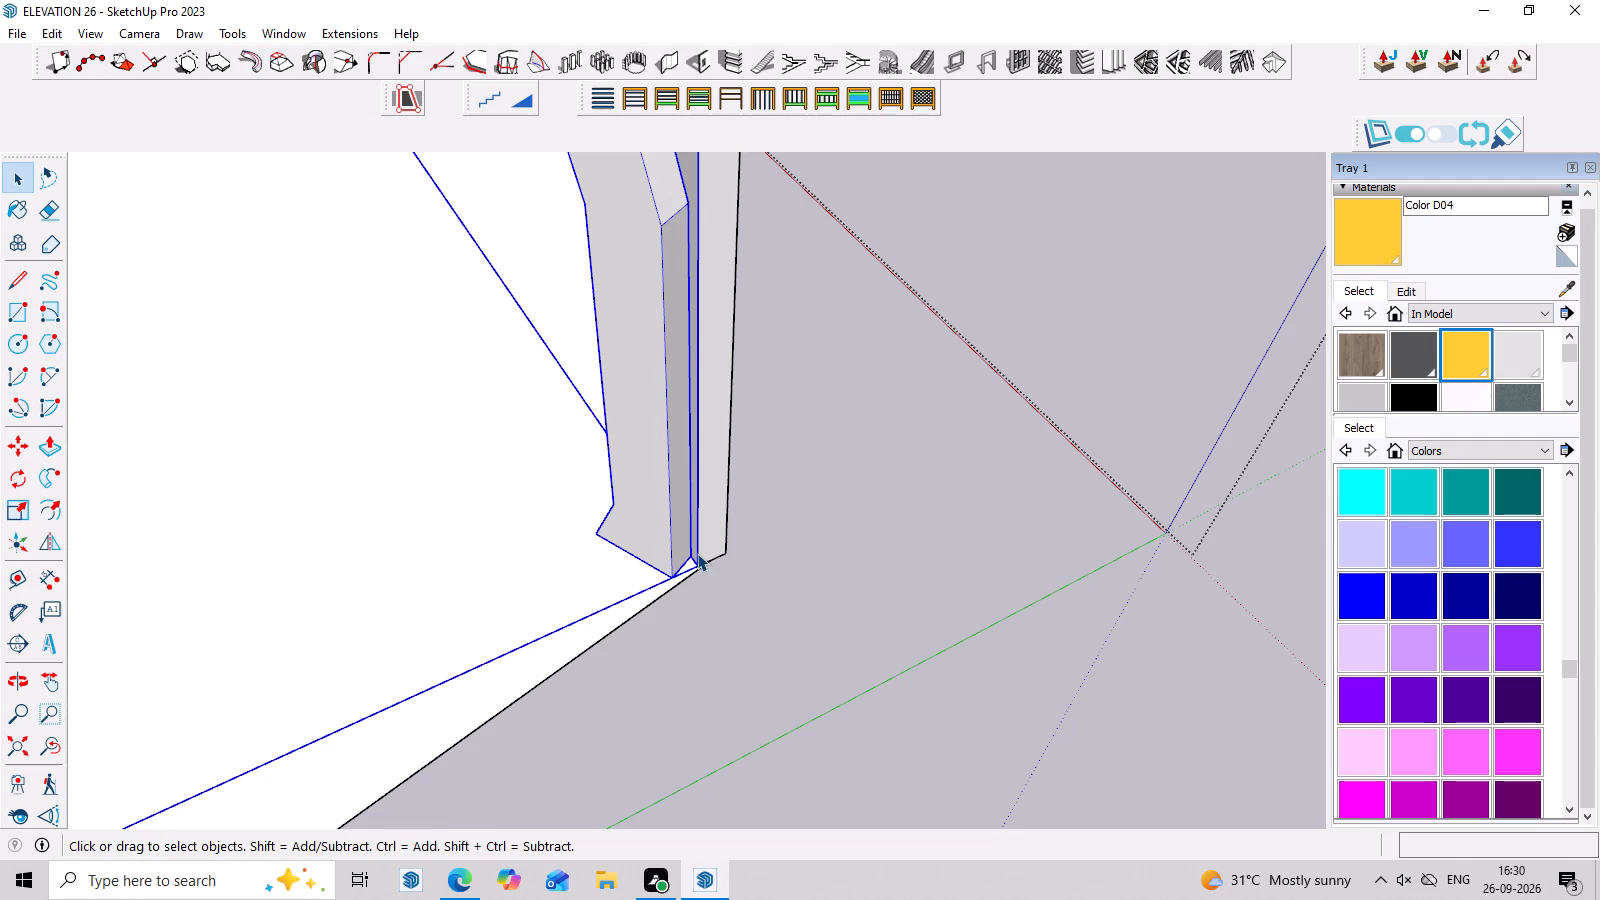
pyautogui.press('m')
pyautogui.click(693, 553)
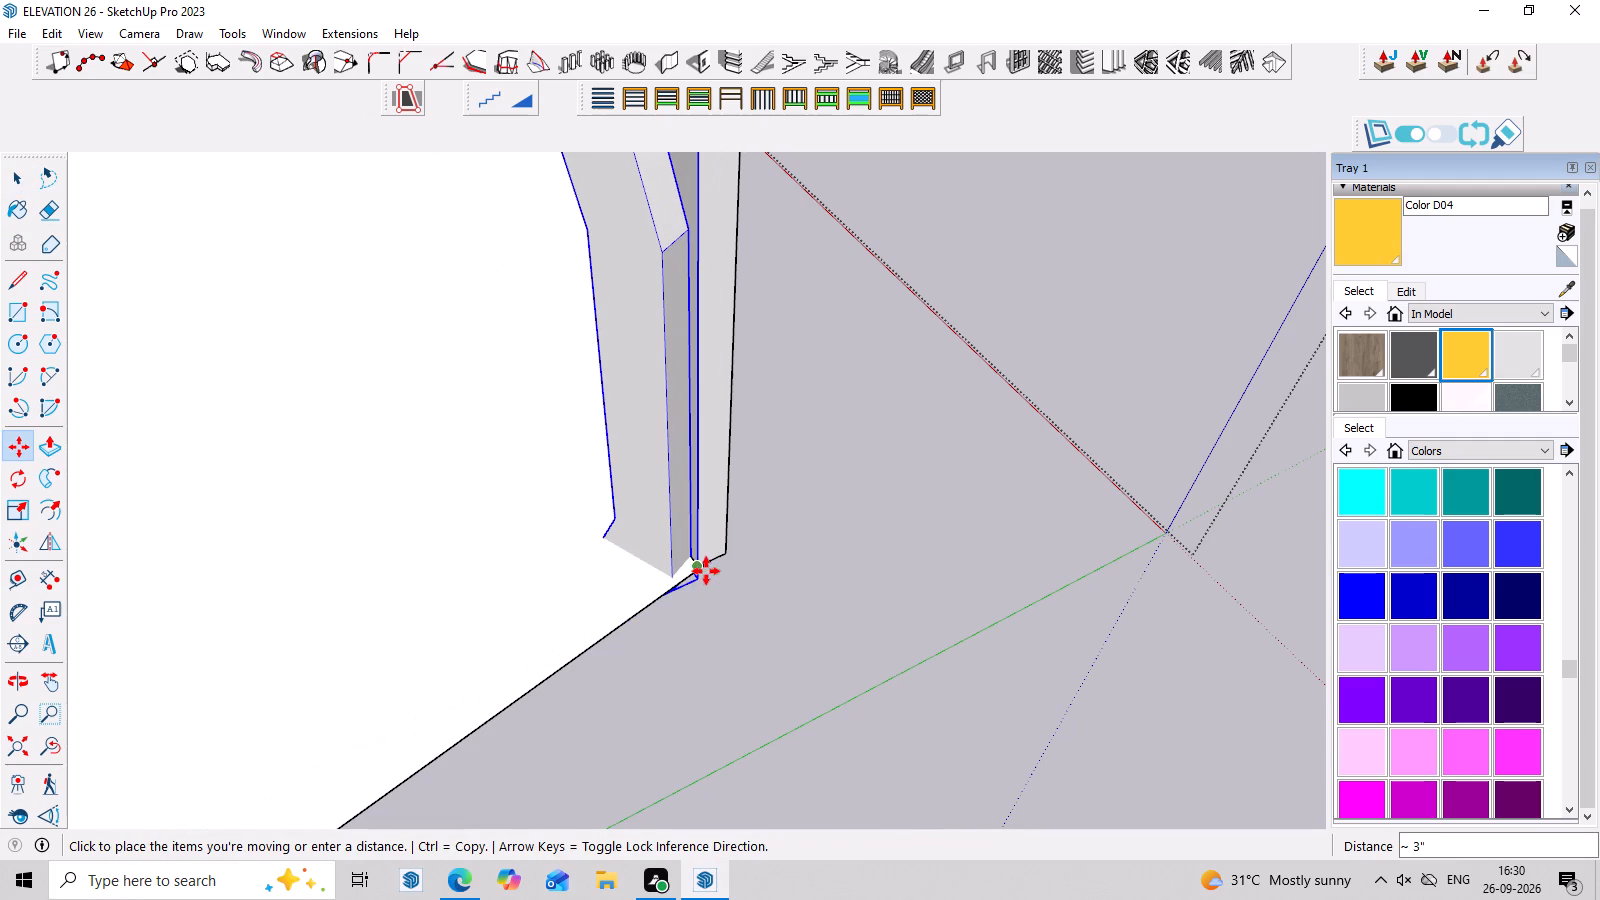
pyautogui.click(712, 576)
pyautogui.scroll(-6, 812, 531)
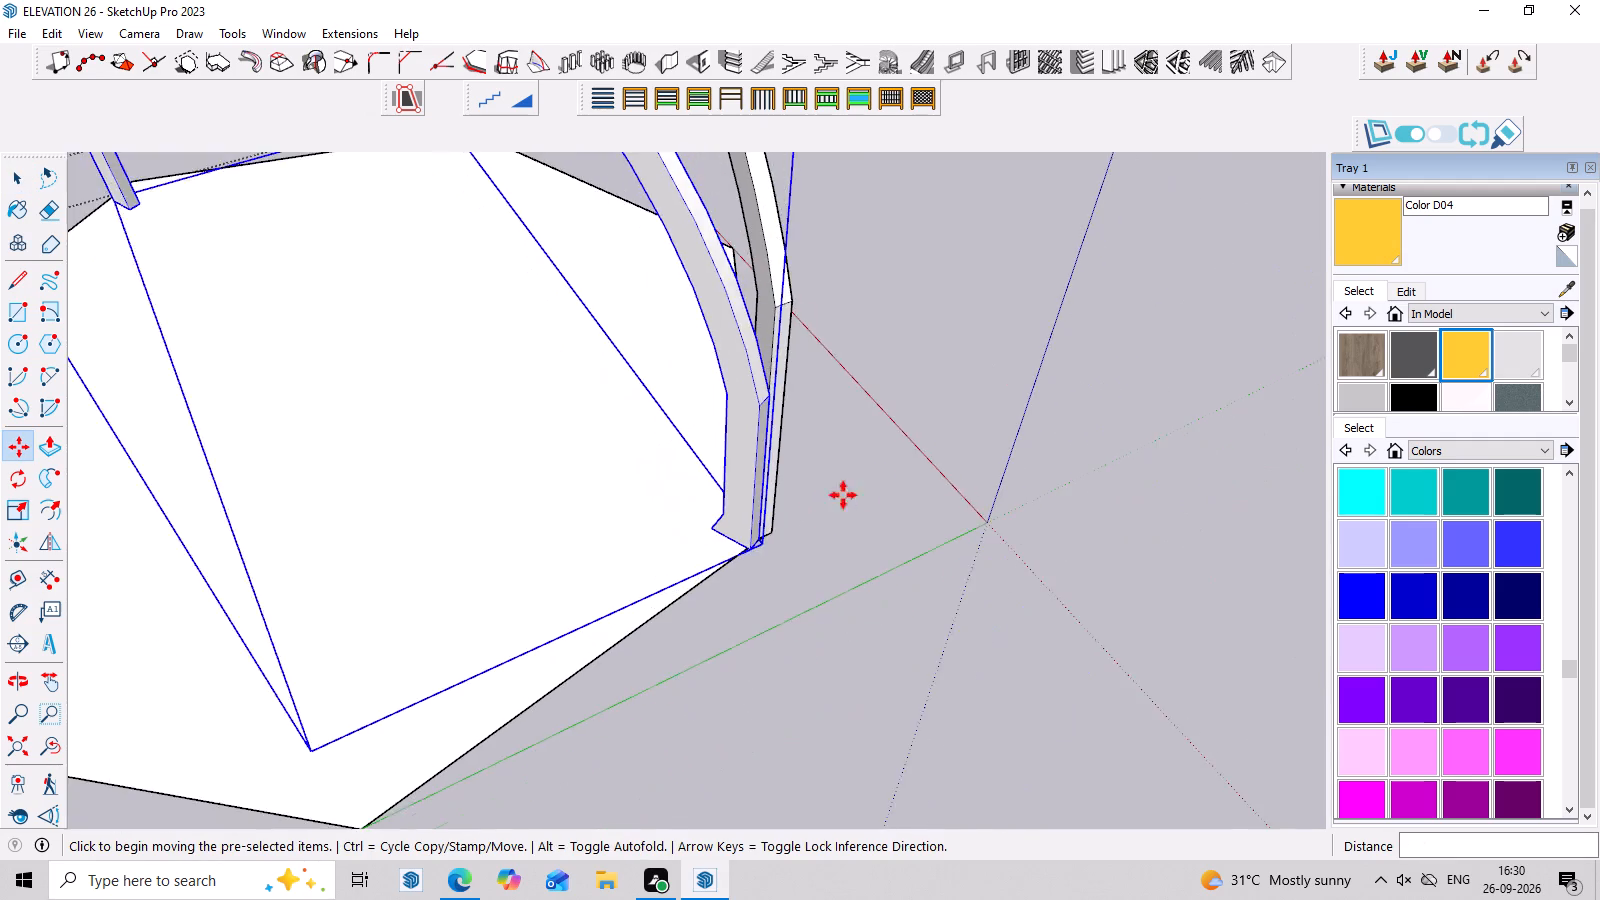
pyautogui.scroll(-8, 843, 495)
pyautogui.moveTo(1153, 516); pyautogui.dragTo(283, 607, button='middle')
pyautogui.scroll(-5, 749, 617)
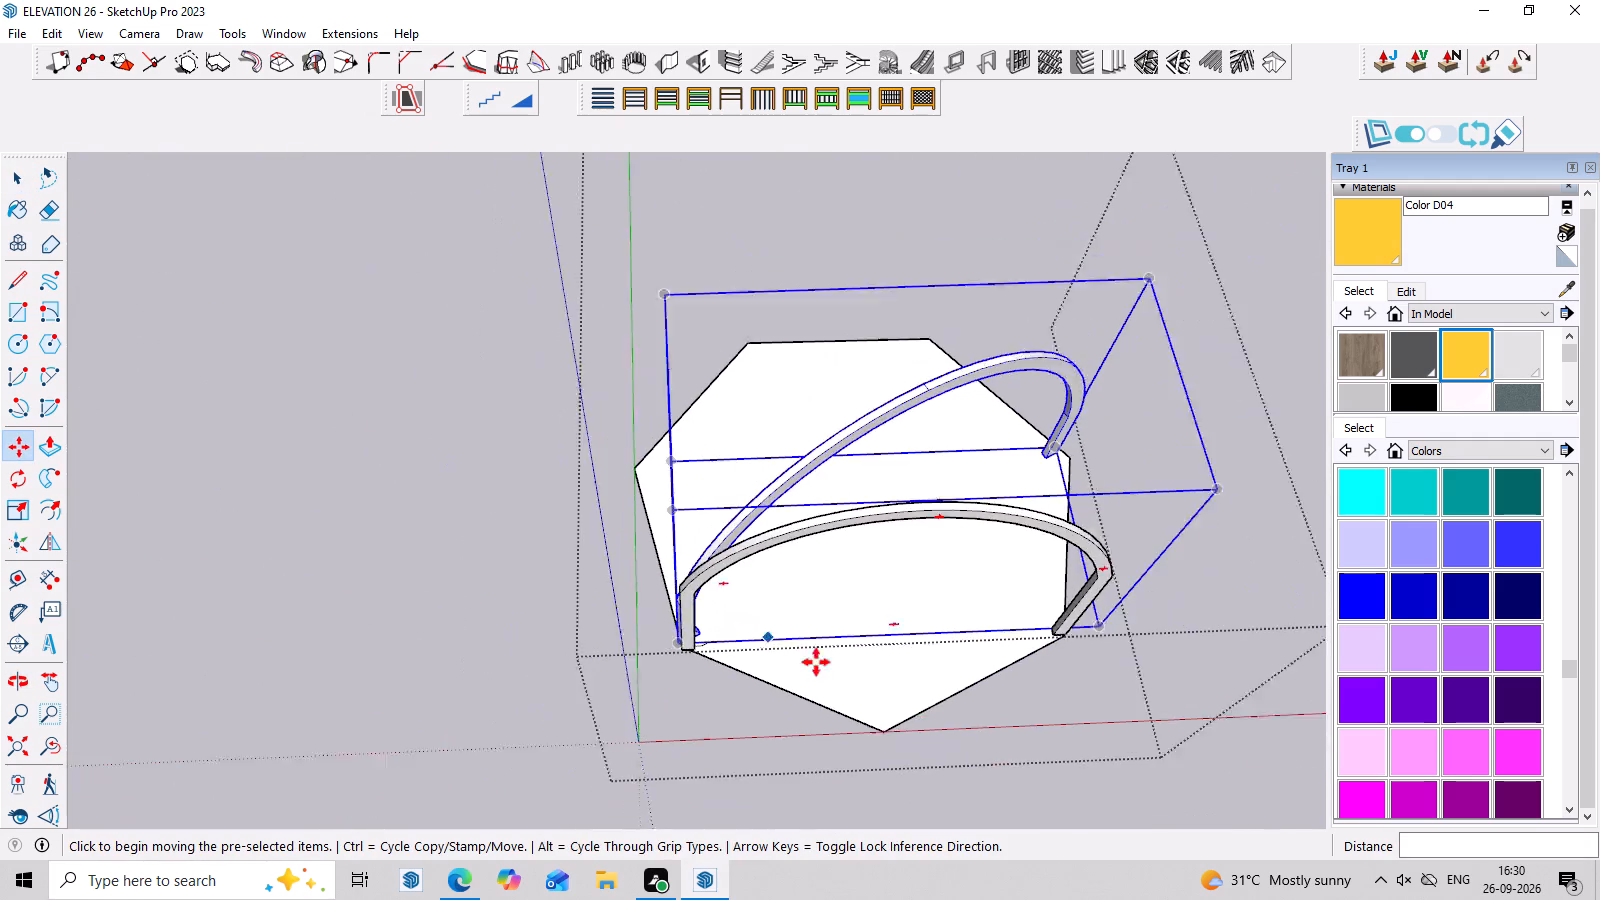
pyautogui.scroll(-1, 816, 662)
pyautogui.moveTo(901, 651); pyautogui.dragTo(904, 356, button='middle')
pyautogui.scroll(-3, 861, 364)
pyautogui.moveTo(1217, 456); pyautogui.dragTo(950, 472, button='middle')
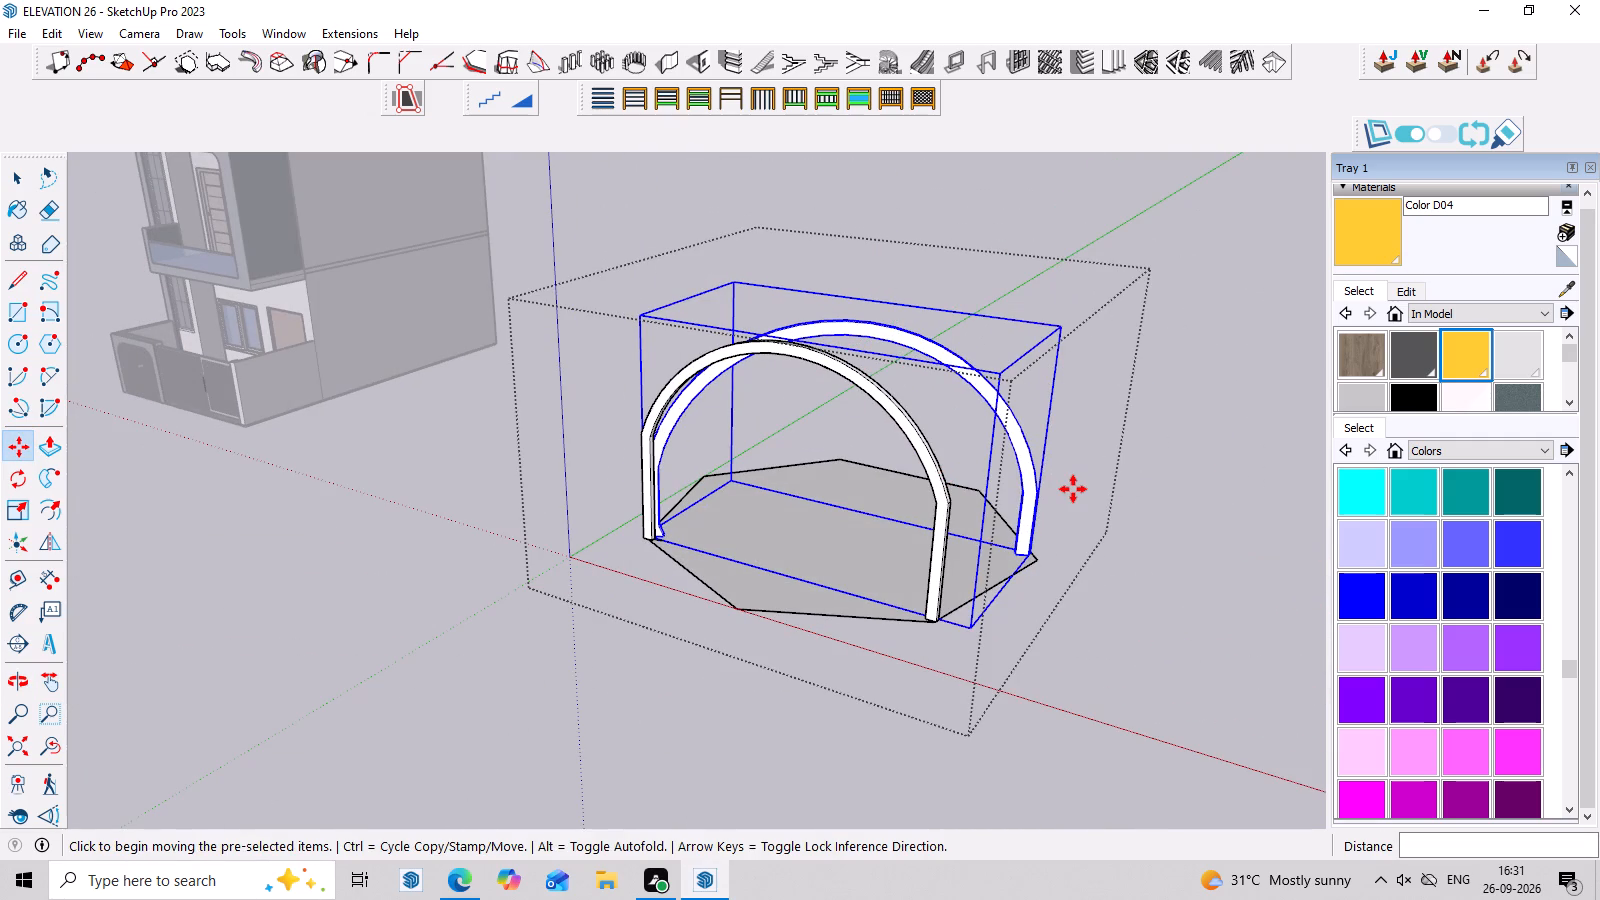
# Examine the two joined arches and the seven-sided base from several sides, together with the house.
pyautogui.scroll(-1, 1081, 525)
pyautogui.scroll(-2, 988, 469)
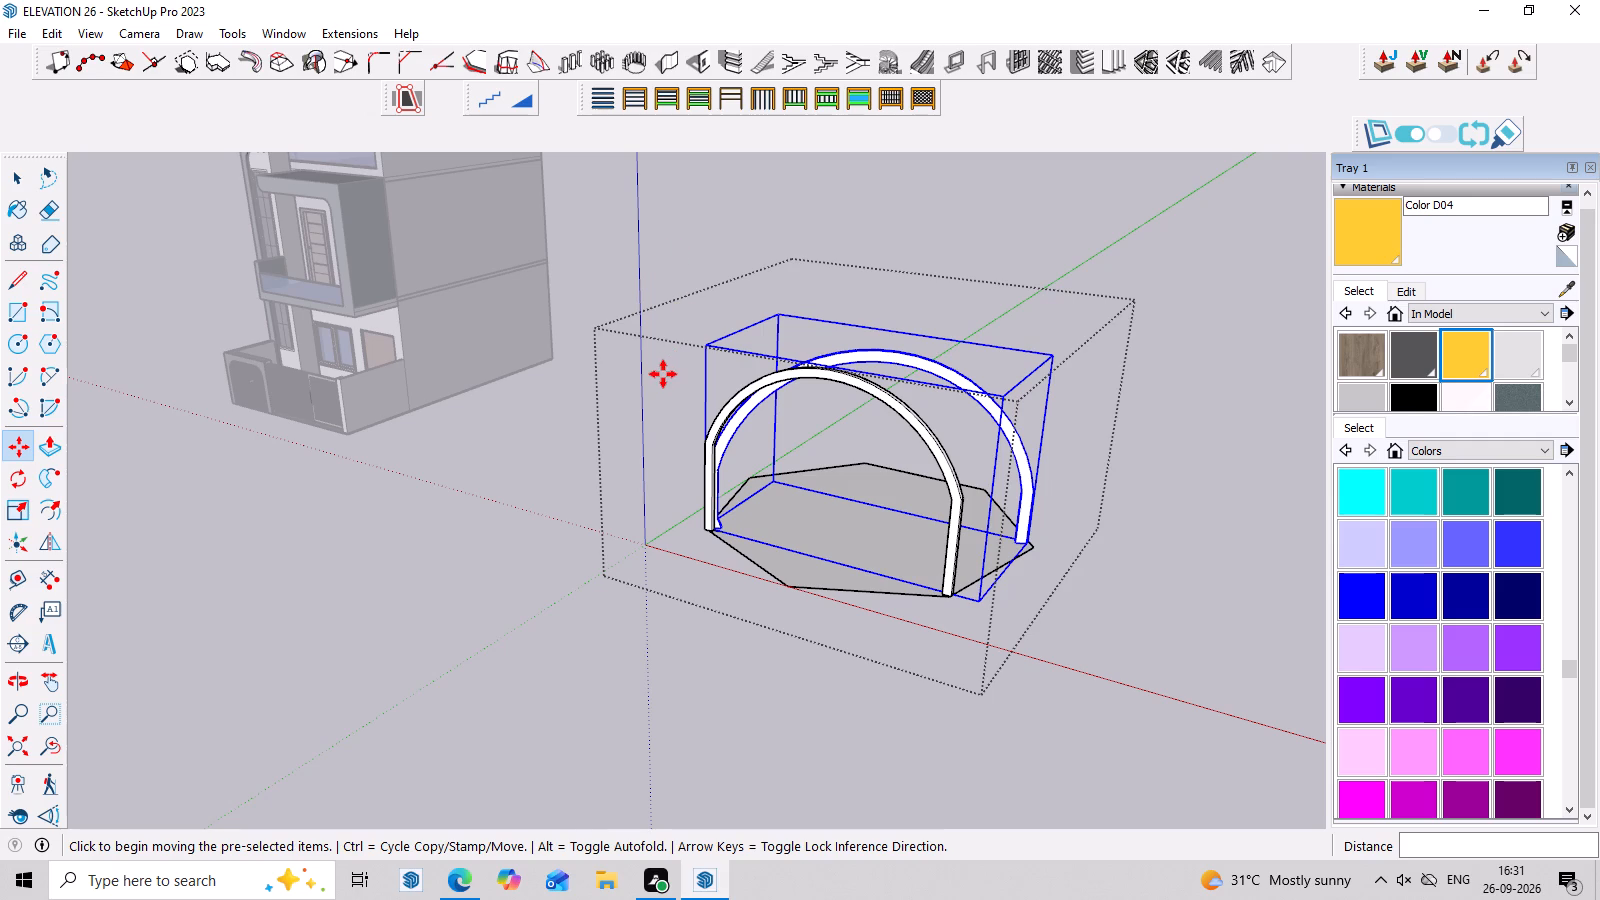
pyautogui.scroll(-8, 703, 458)
pyautogui.moveTo(443, 243); pyautogui.dragTo(995, 428, button='middle')
pyautogui.scroll(3, 486, 541)
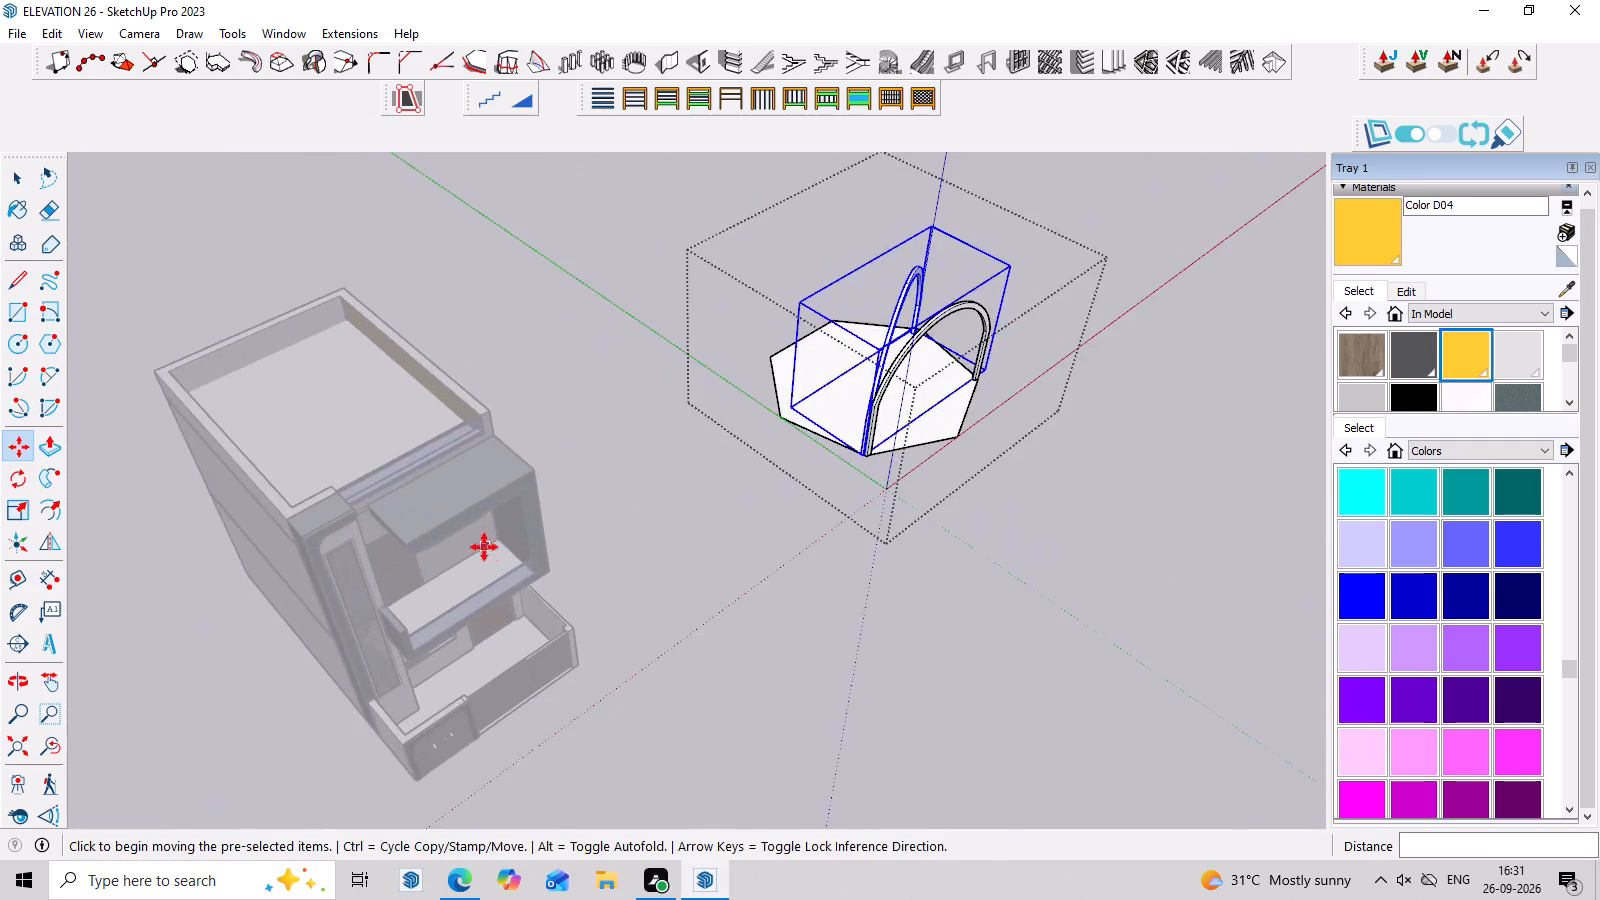
pyautogui.moveTo(571, 604); pyautogui.dragTo(1557, 429, button='middle')
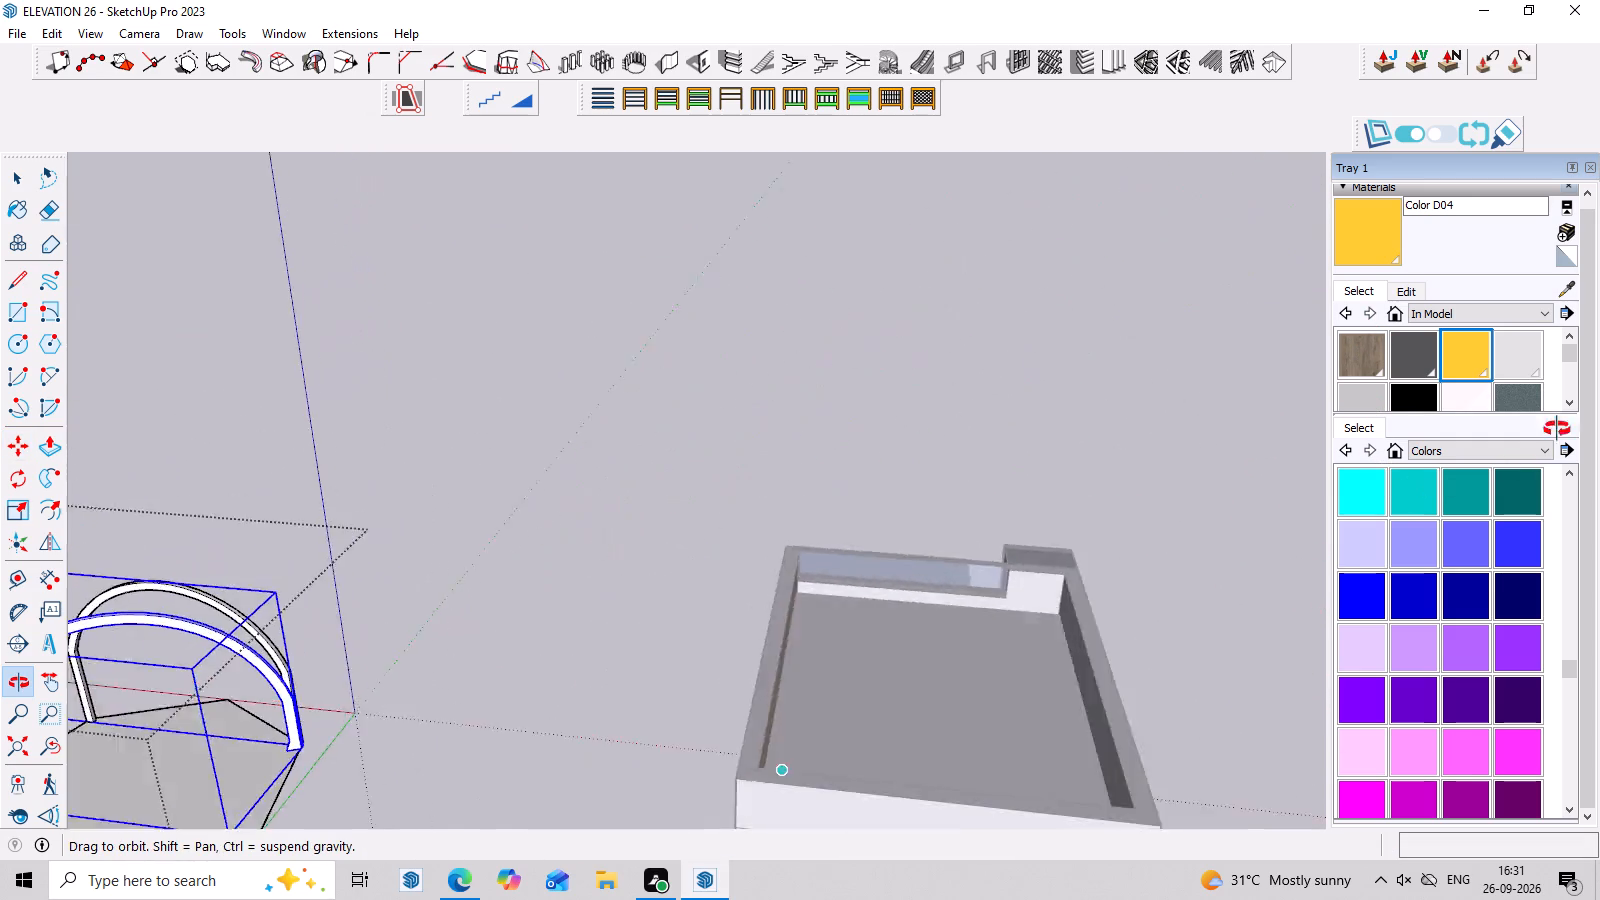
pyautogui.moveTo(1557, 429); pyautogui.dragTo(1564, 452, button='middle')
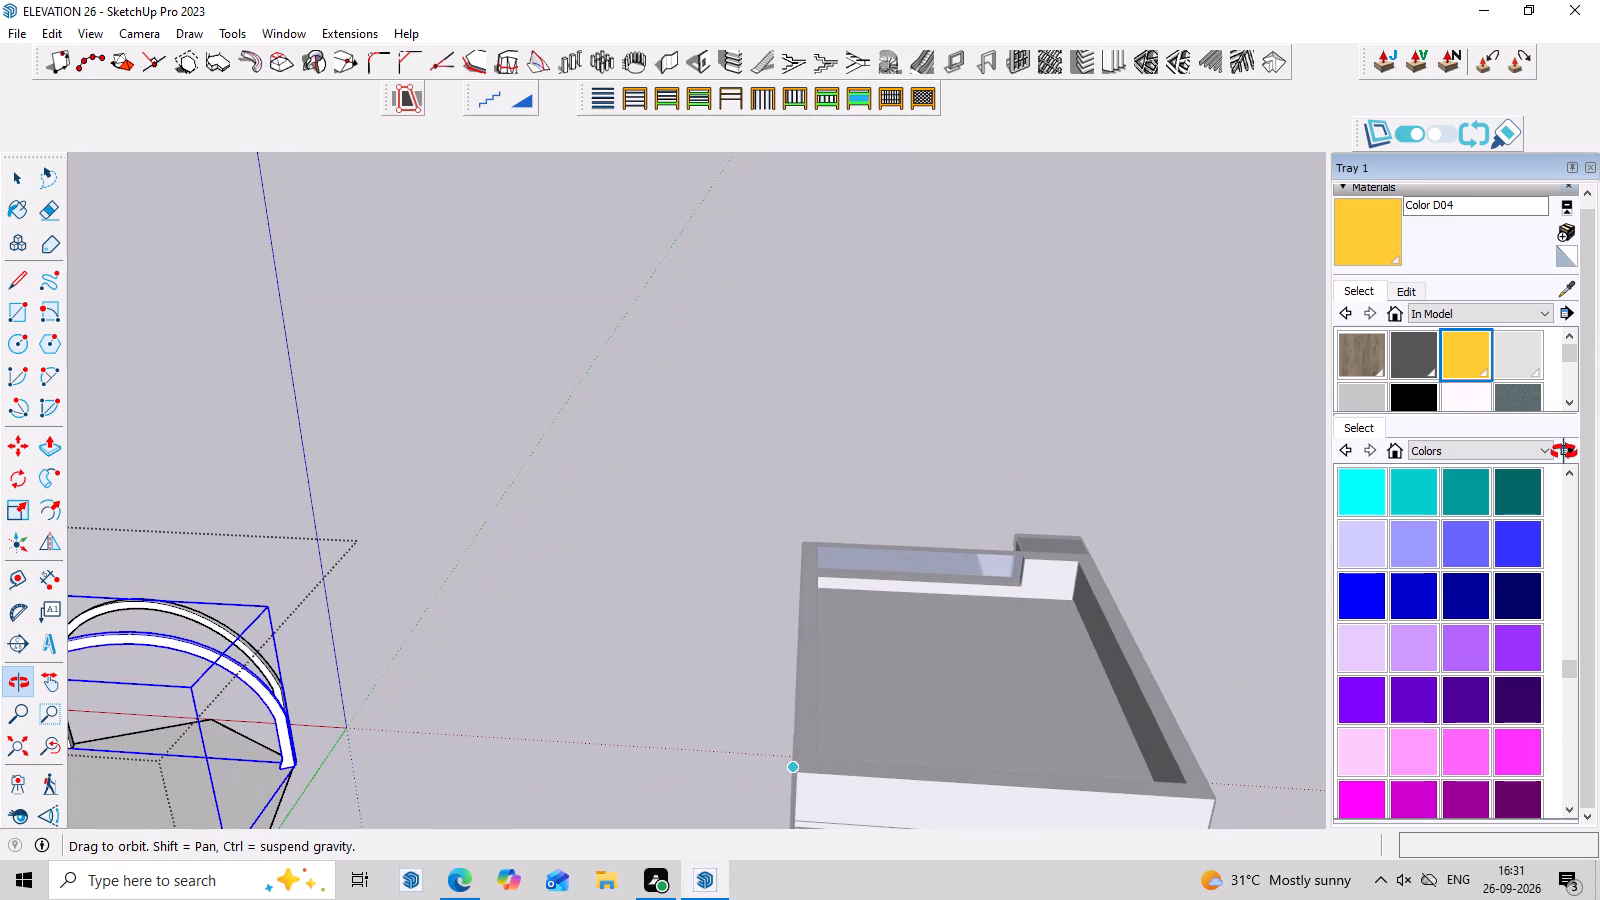
pyautogui.moveTo(1564, 452); pyautogui.dragTo(732, 474, button='middle')
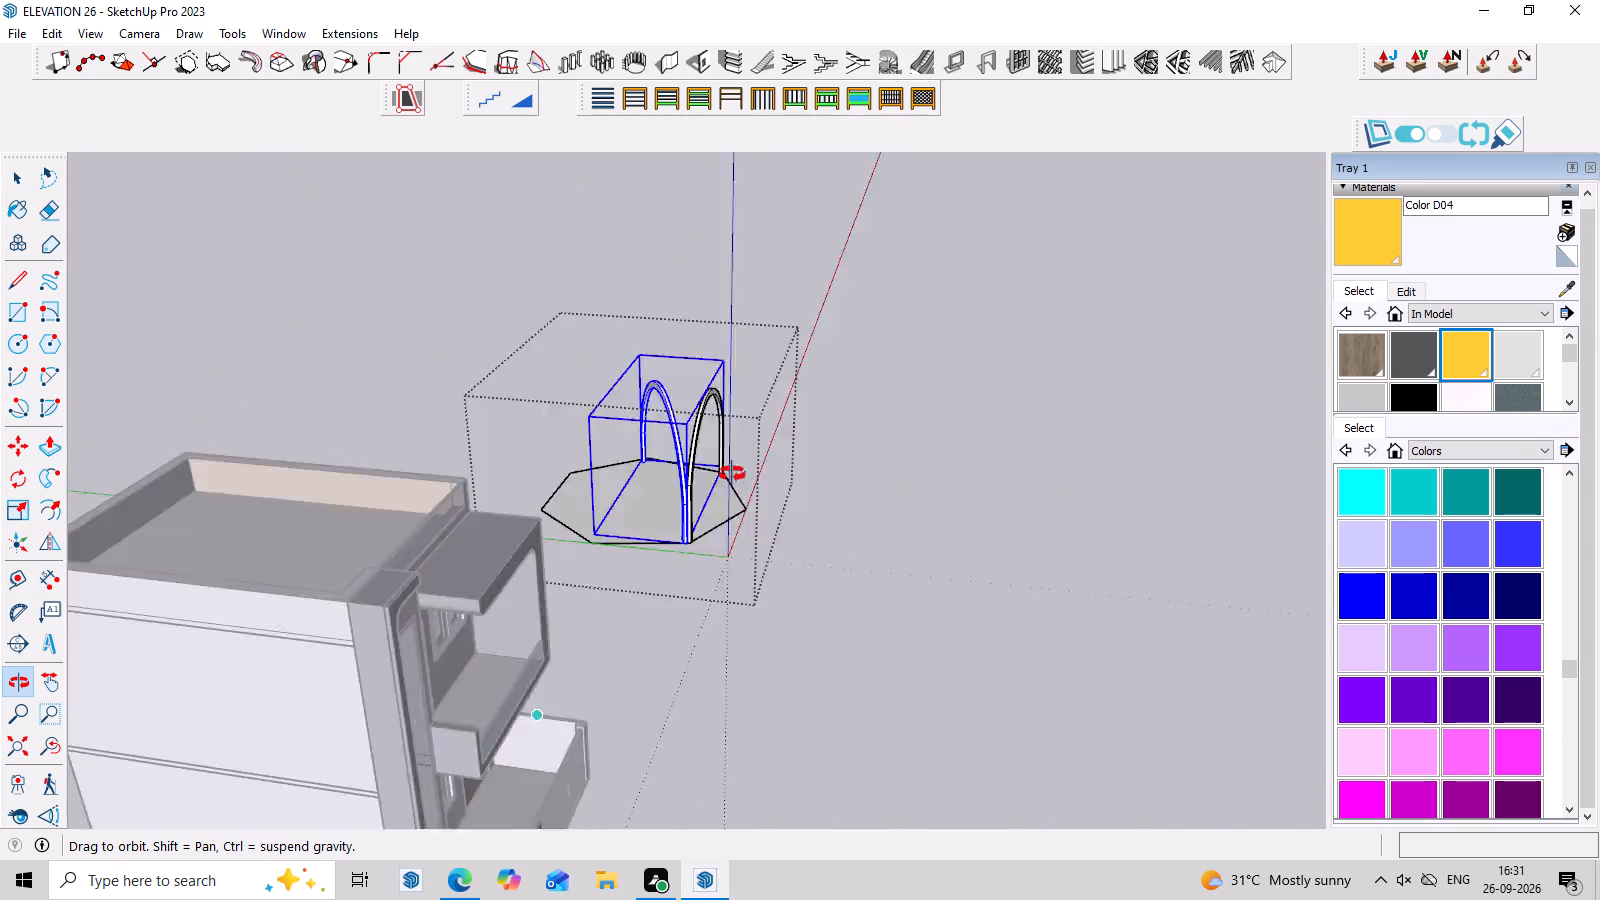
pyautogui.moveTo(732, 474); pyautogui.dragTo(86, 393, button='middle')
pyautogui.scroll(-8, 848, 391)
pyautogui.moveTo(814, 474); pyautogui.dragTo(969, 502, button='middle')
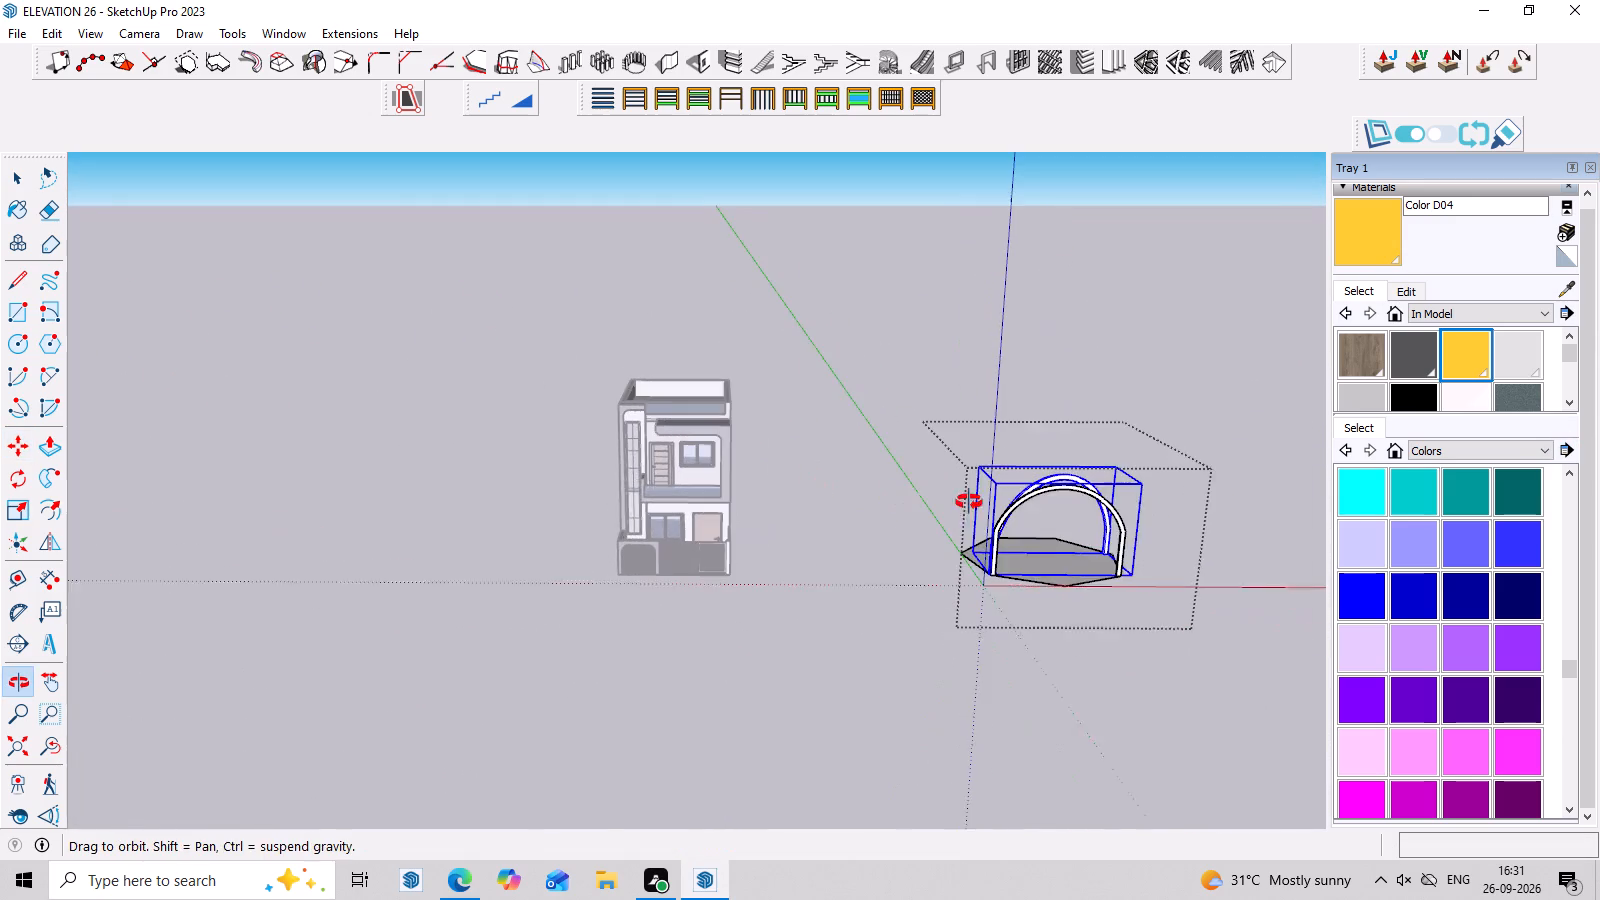
pyautogui.moveTo(969, 502); pyautogui.dragTo(971, 503, button='middle')
pyautogui.scroll(6, 1065, 463)
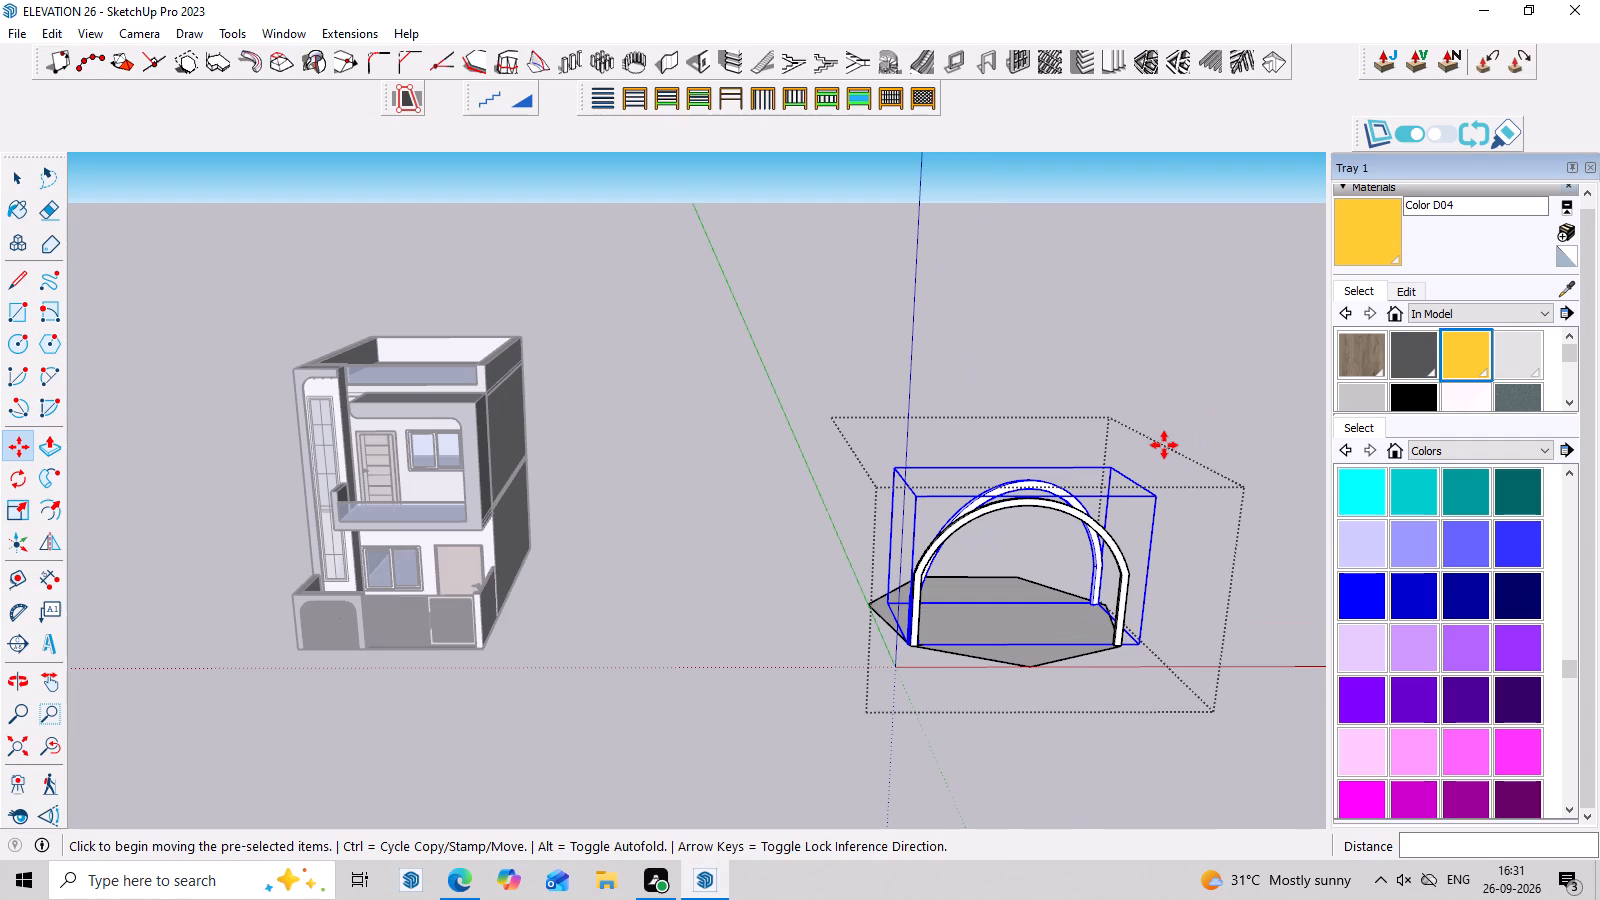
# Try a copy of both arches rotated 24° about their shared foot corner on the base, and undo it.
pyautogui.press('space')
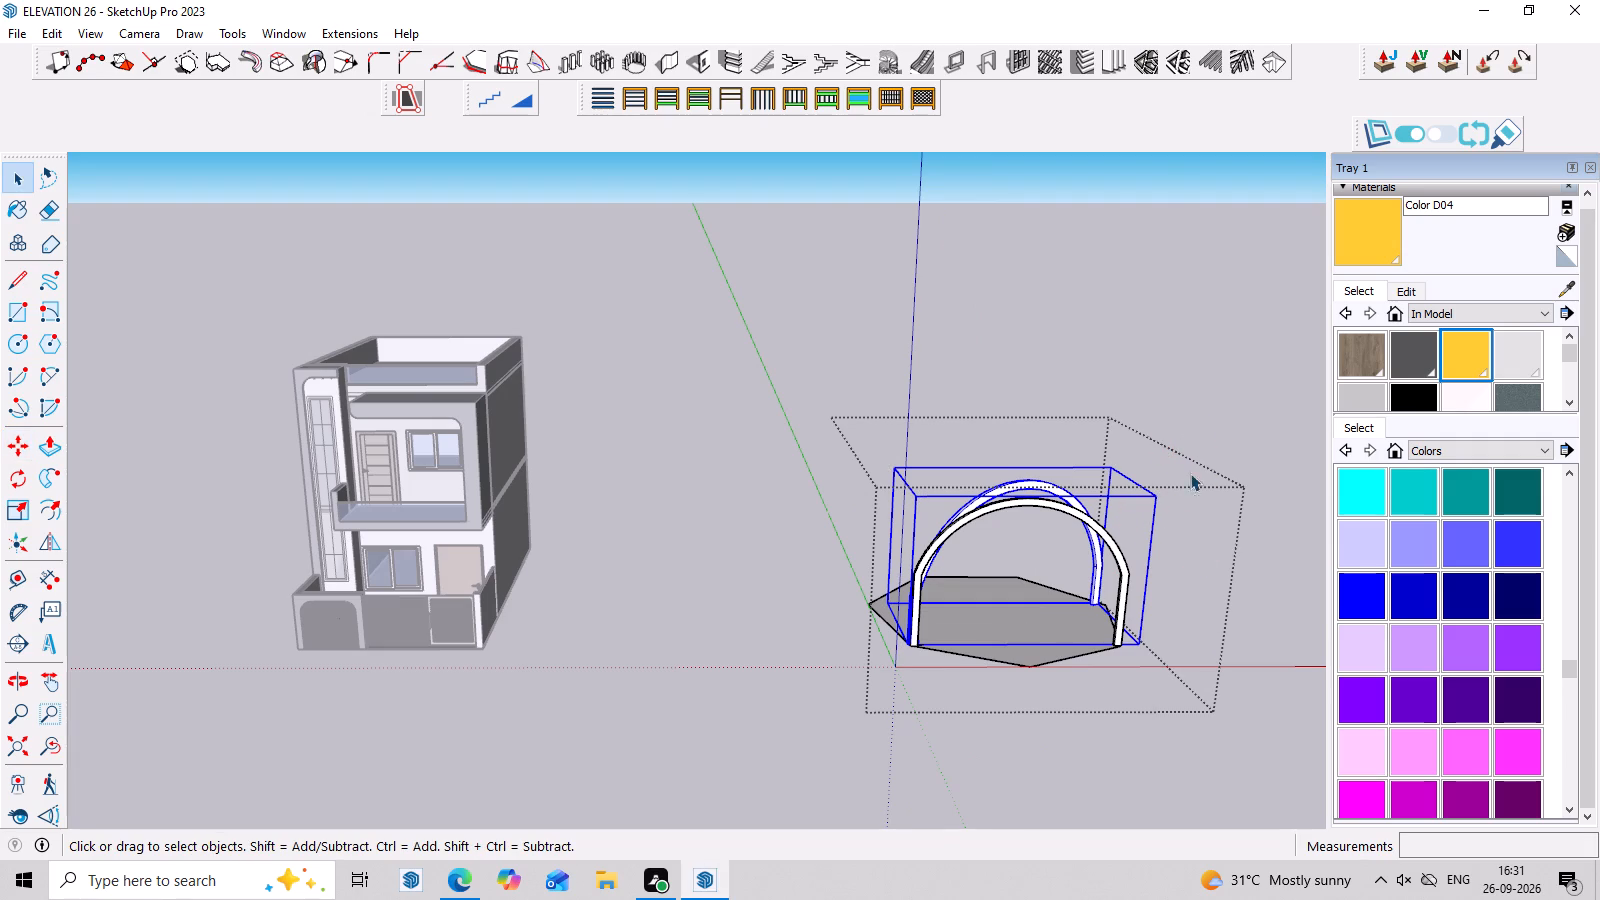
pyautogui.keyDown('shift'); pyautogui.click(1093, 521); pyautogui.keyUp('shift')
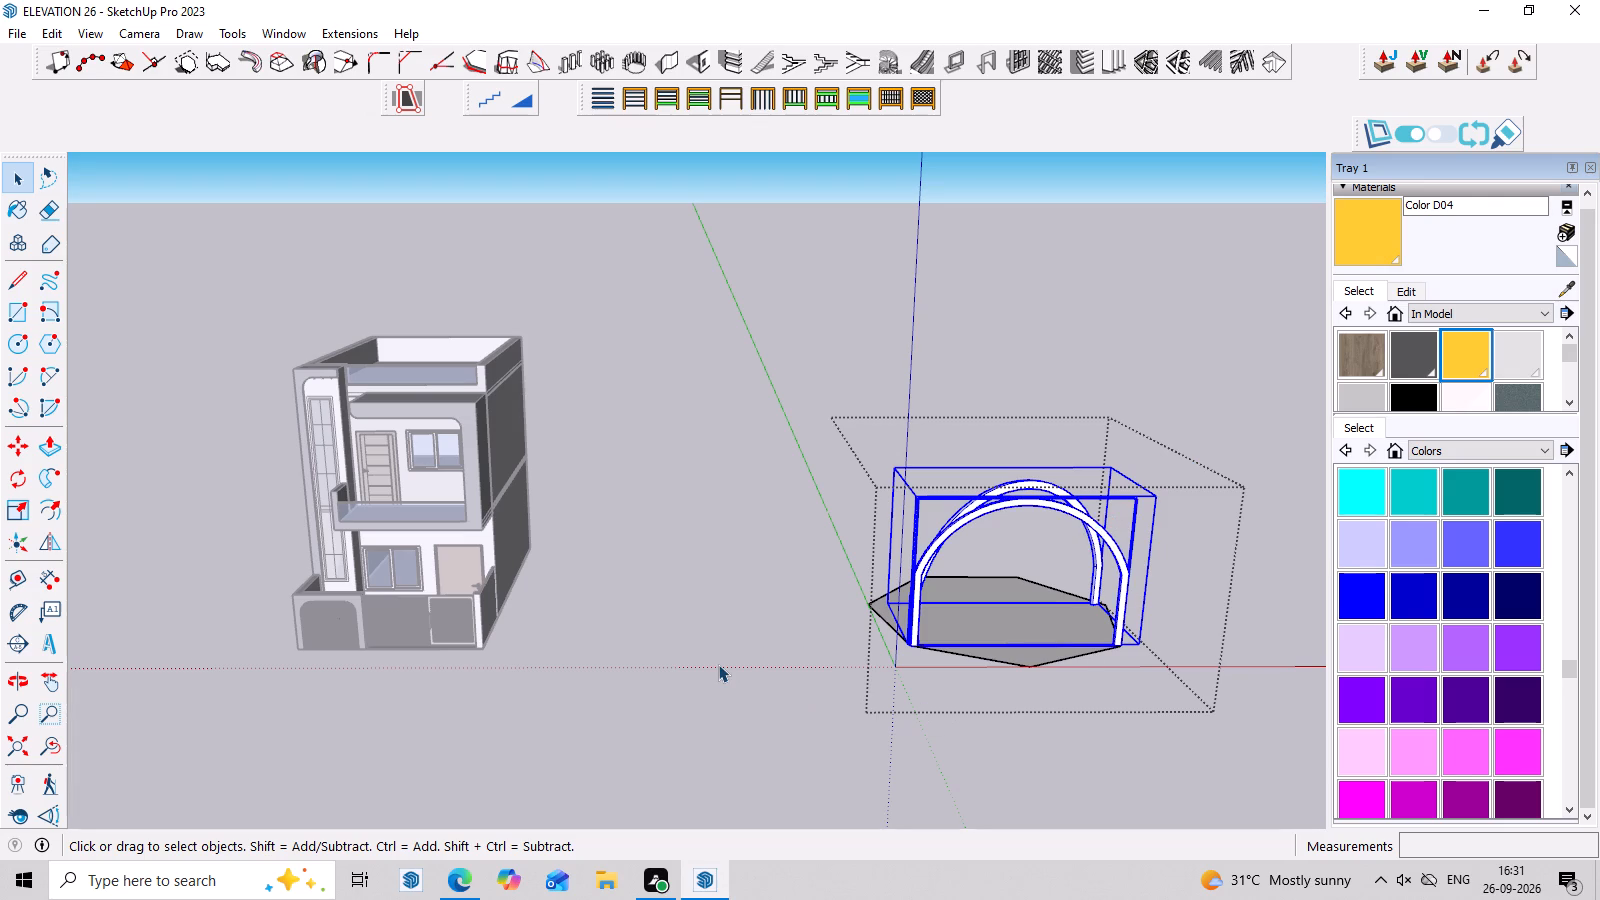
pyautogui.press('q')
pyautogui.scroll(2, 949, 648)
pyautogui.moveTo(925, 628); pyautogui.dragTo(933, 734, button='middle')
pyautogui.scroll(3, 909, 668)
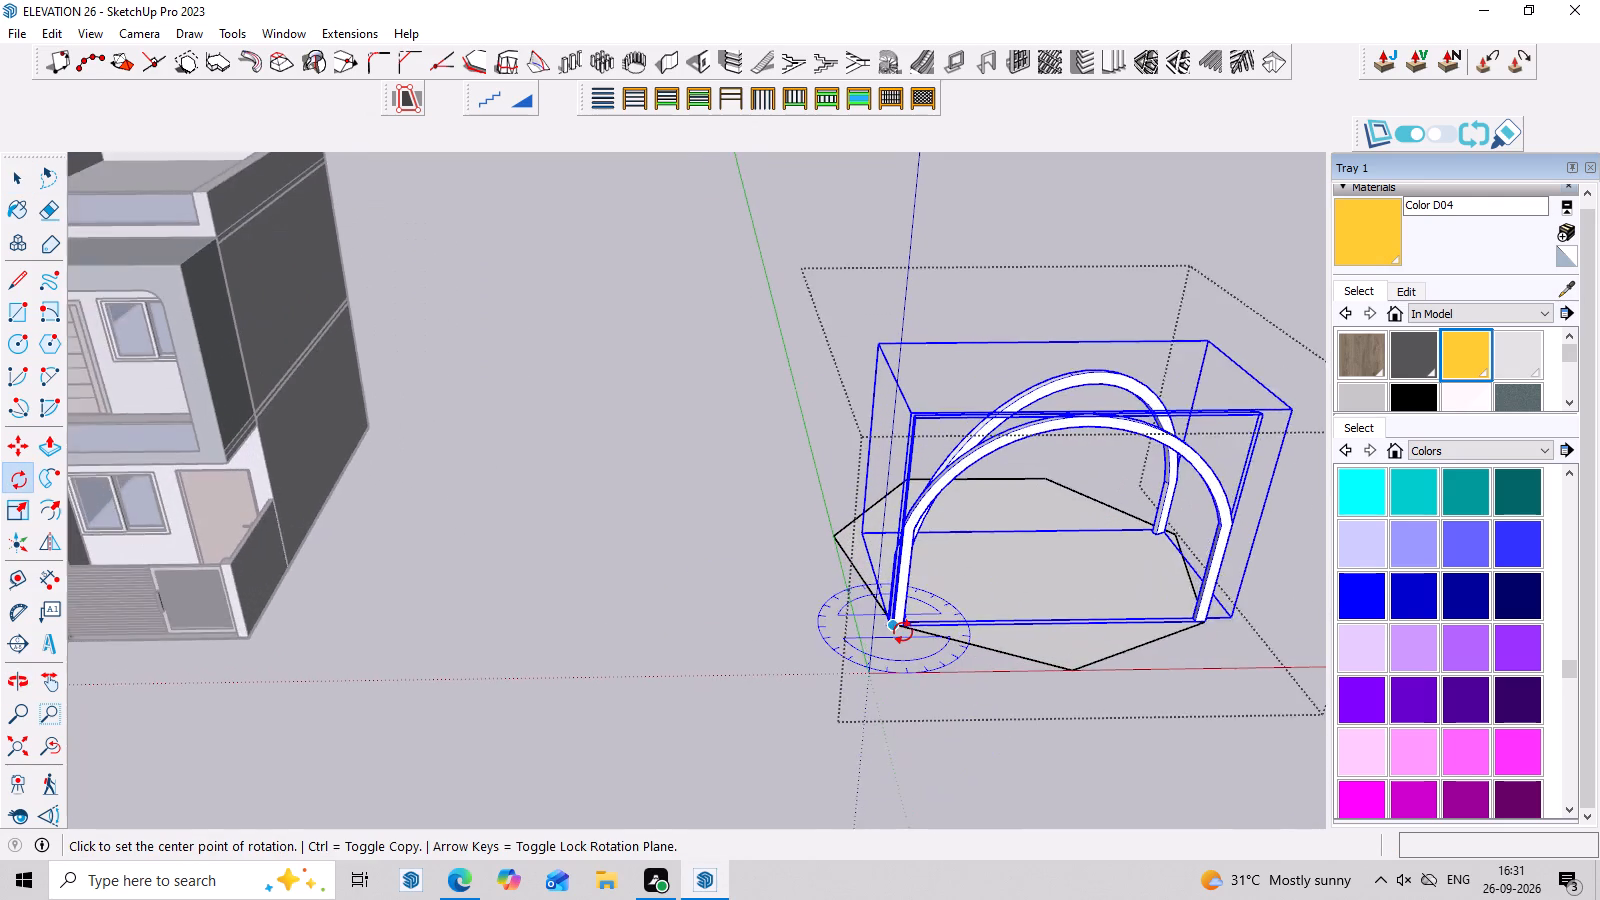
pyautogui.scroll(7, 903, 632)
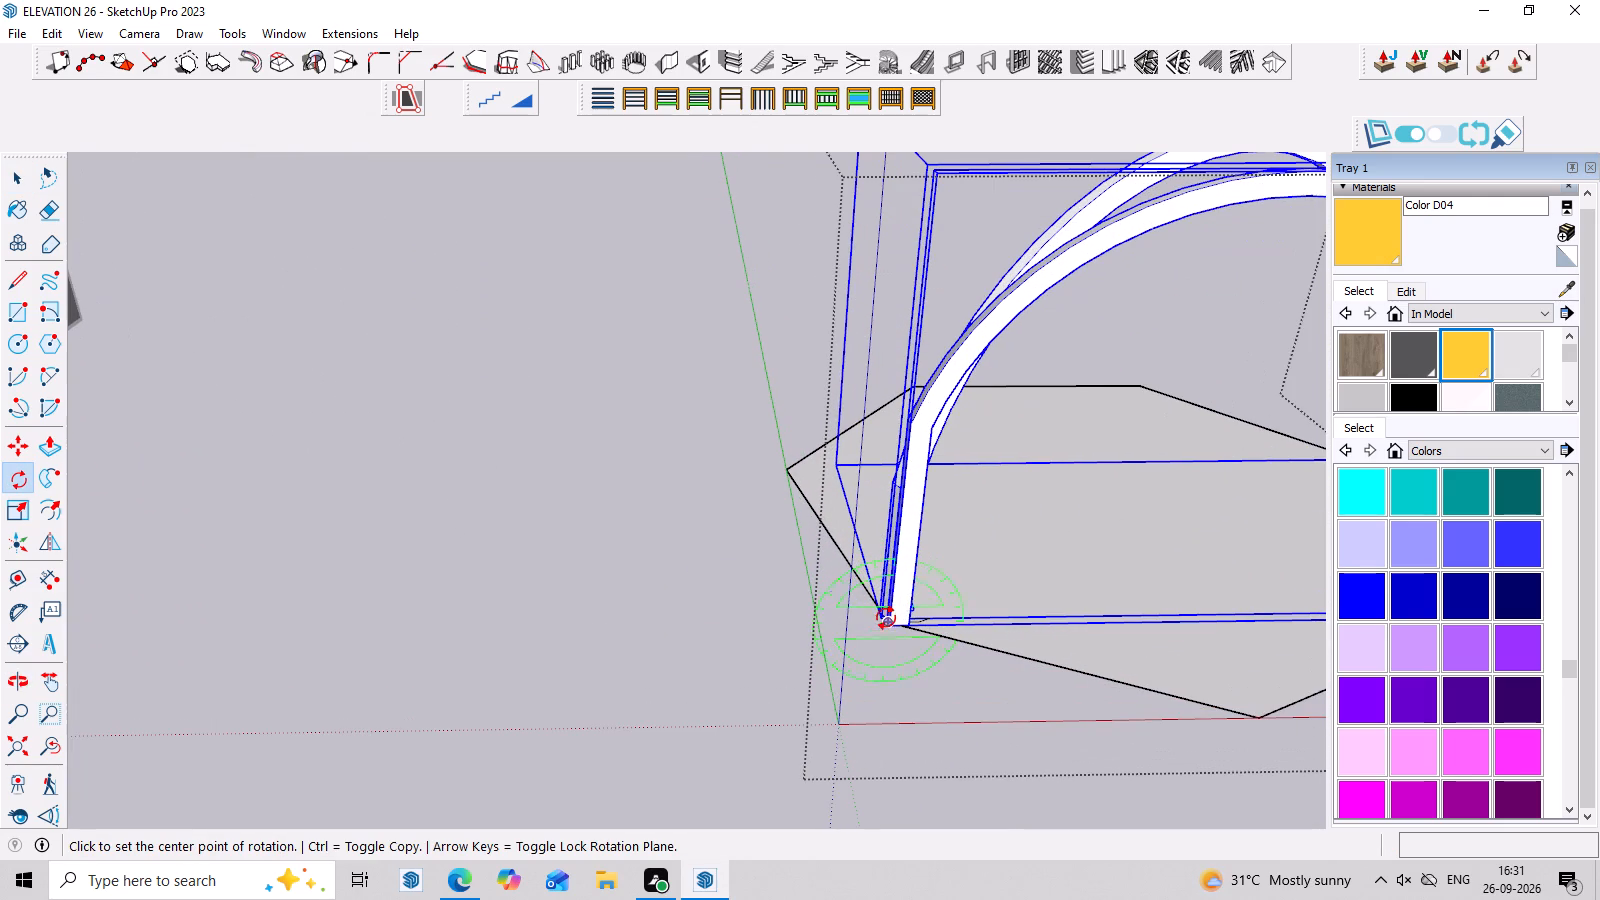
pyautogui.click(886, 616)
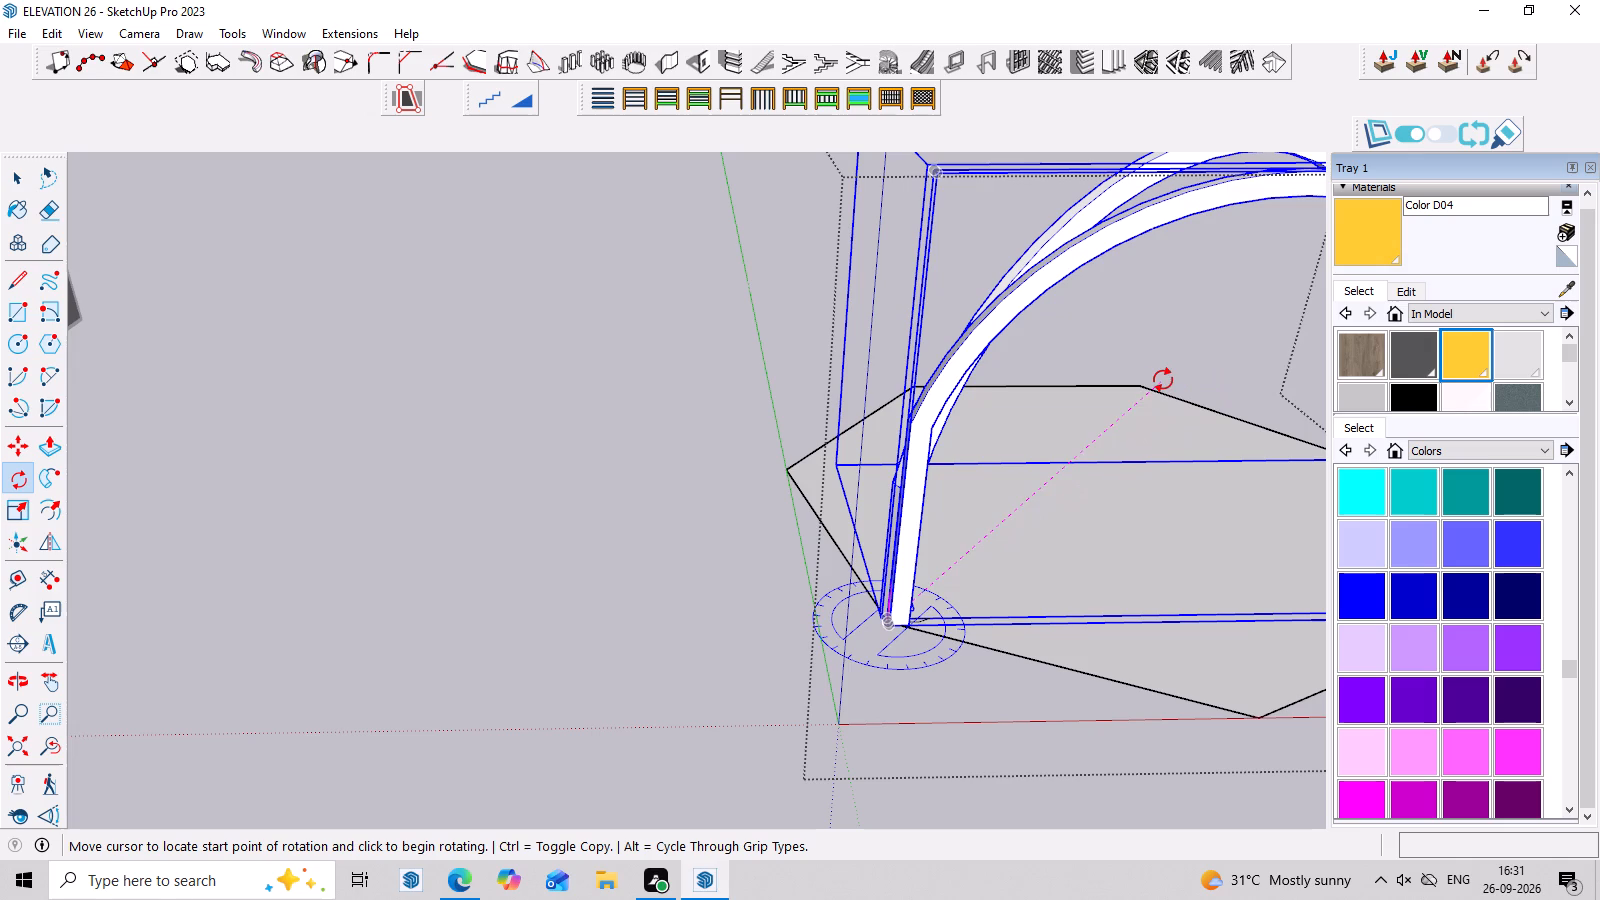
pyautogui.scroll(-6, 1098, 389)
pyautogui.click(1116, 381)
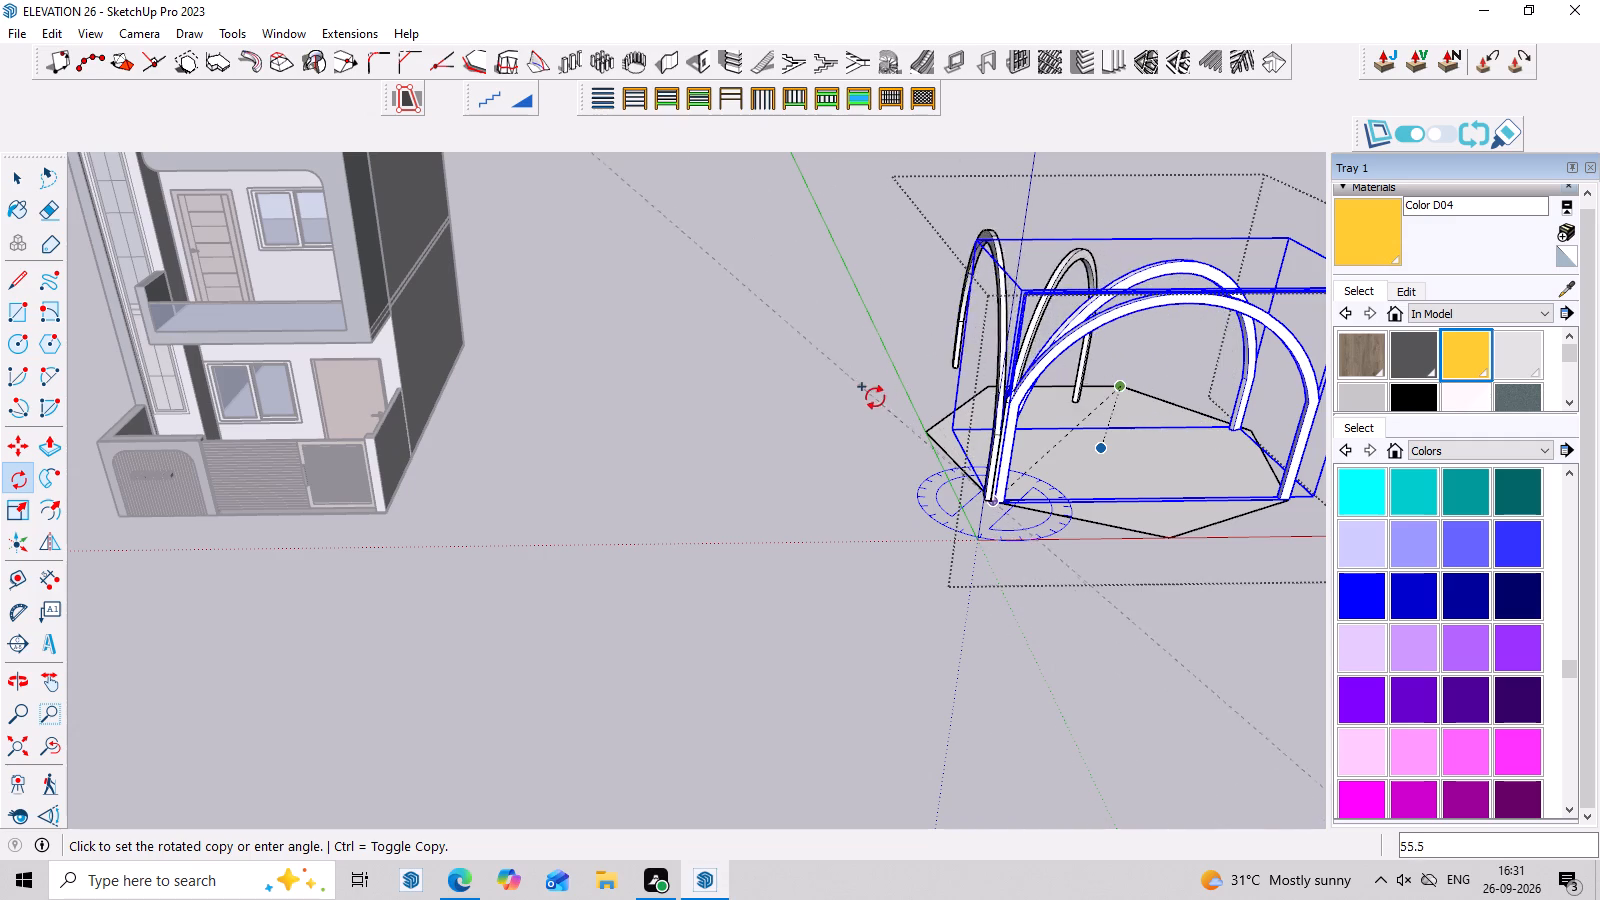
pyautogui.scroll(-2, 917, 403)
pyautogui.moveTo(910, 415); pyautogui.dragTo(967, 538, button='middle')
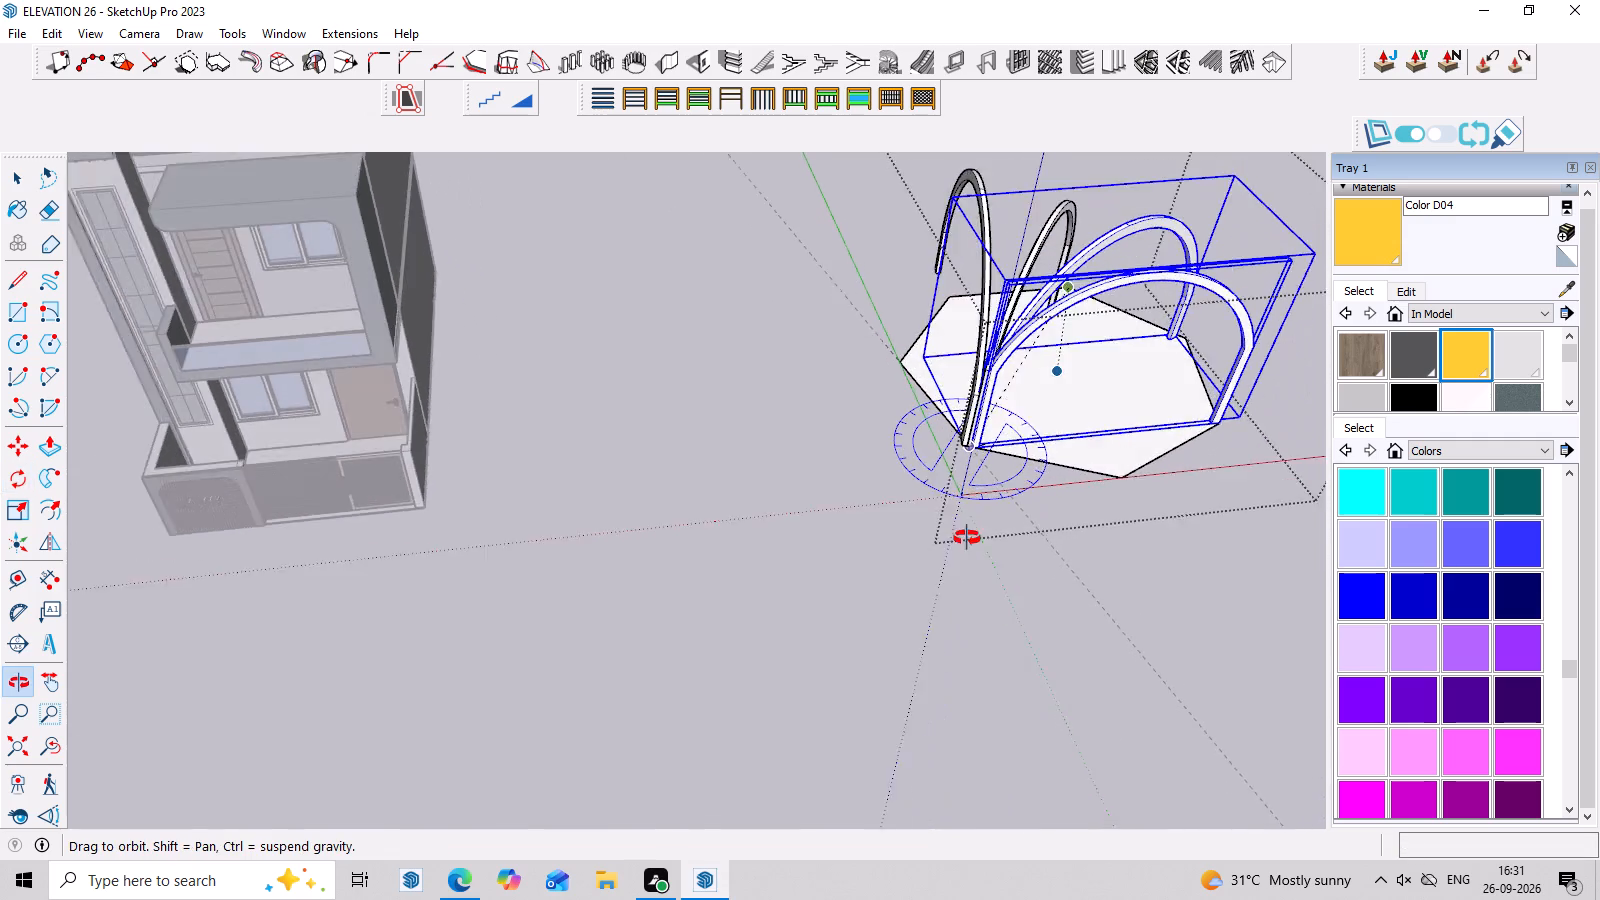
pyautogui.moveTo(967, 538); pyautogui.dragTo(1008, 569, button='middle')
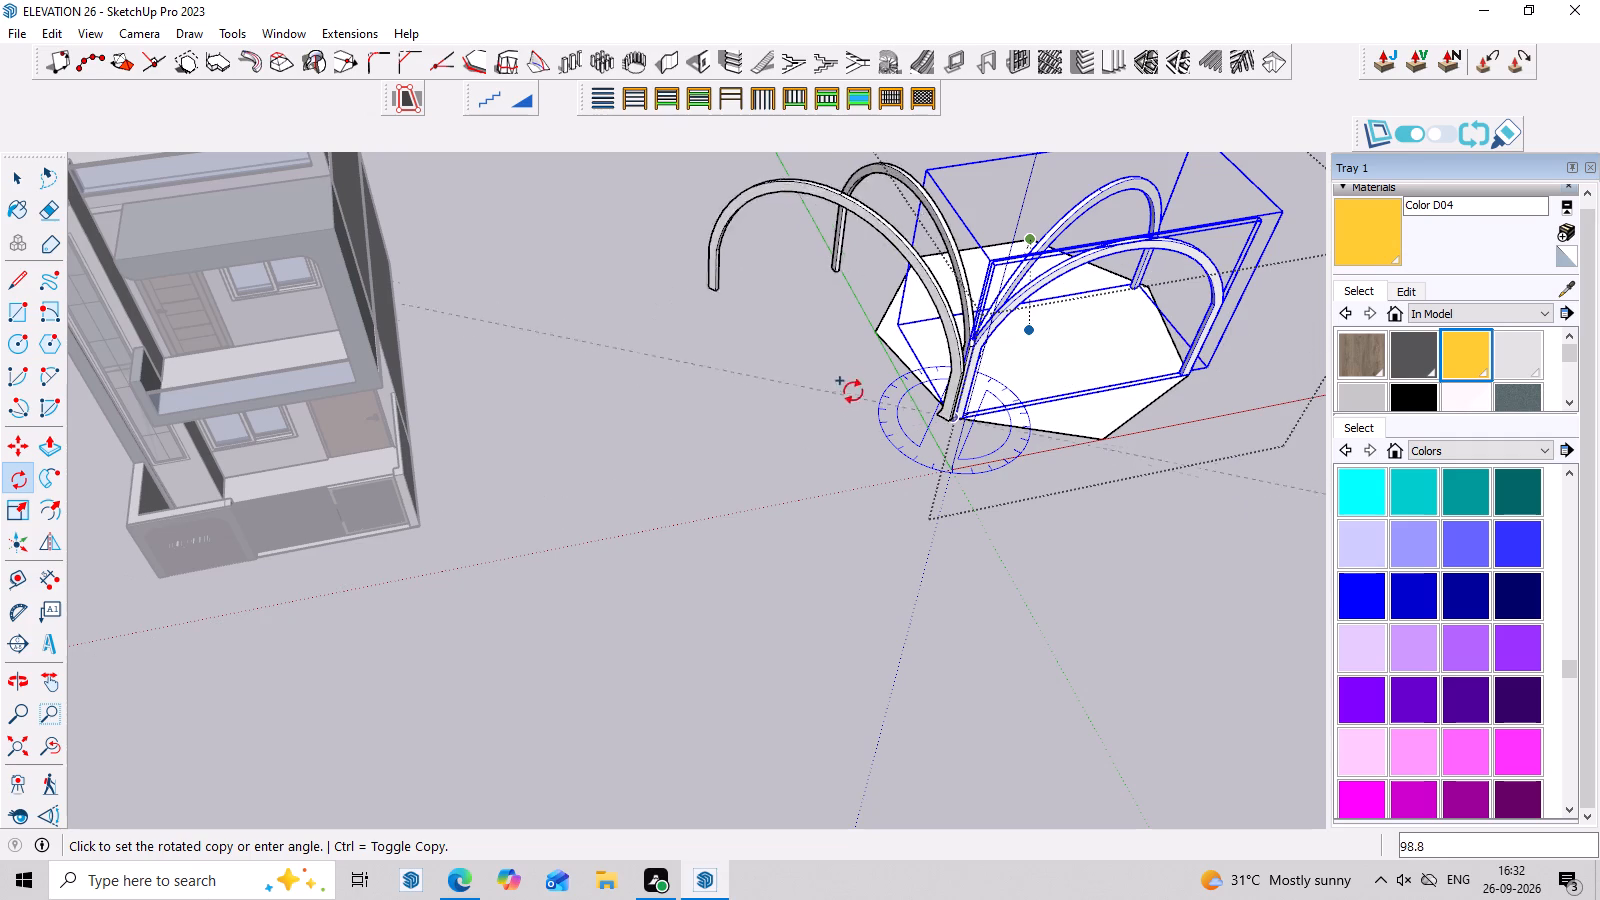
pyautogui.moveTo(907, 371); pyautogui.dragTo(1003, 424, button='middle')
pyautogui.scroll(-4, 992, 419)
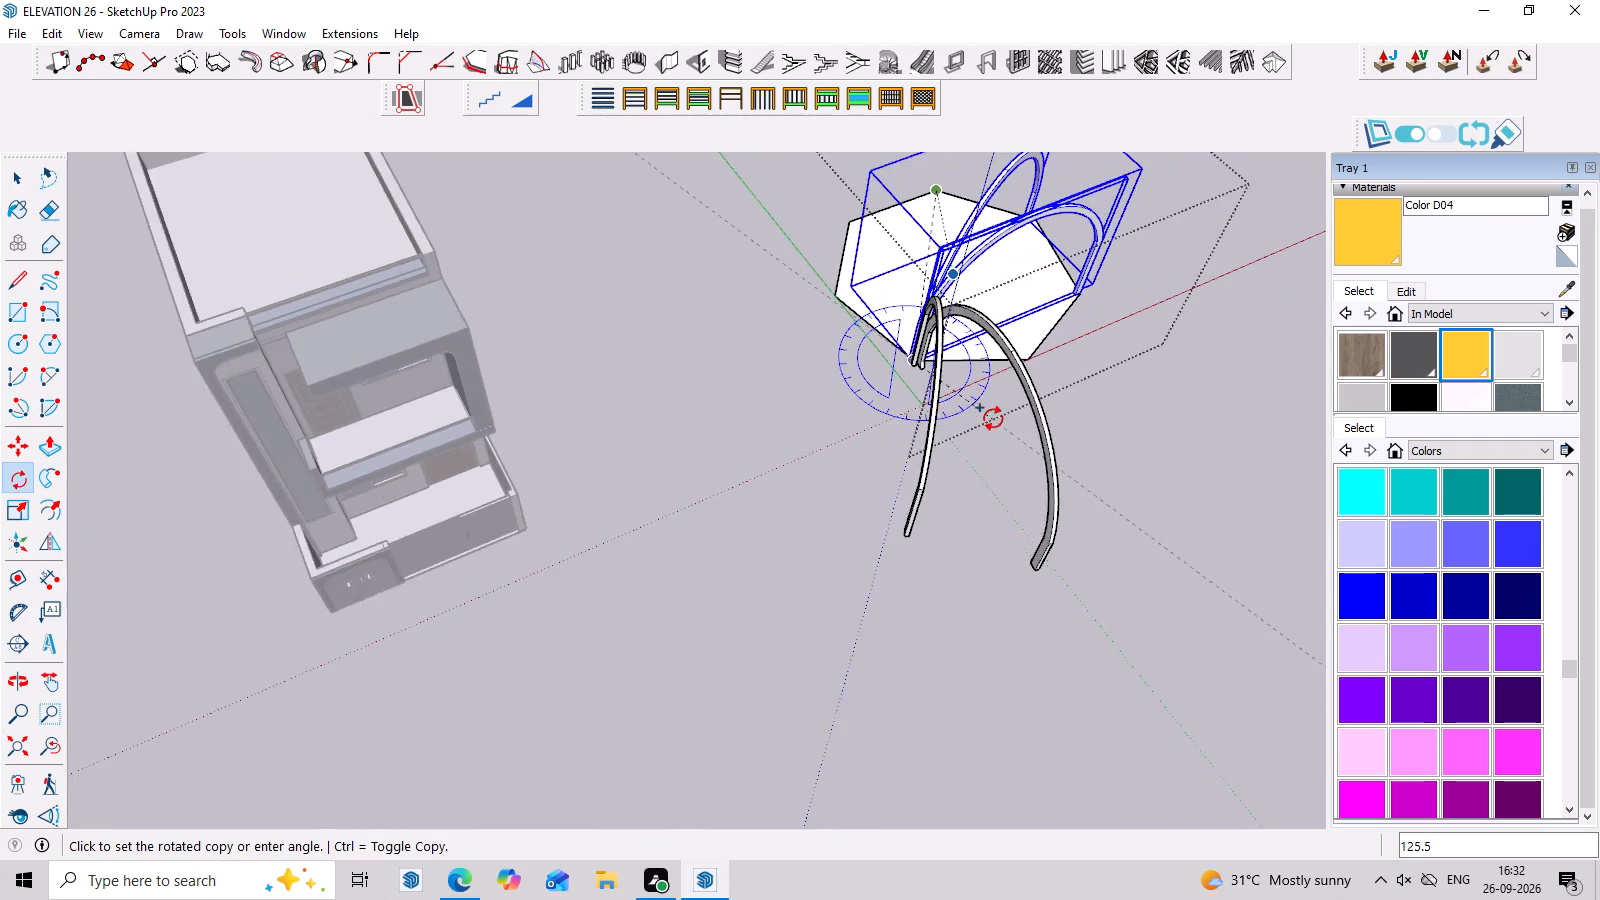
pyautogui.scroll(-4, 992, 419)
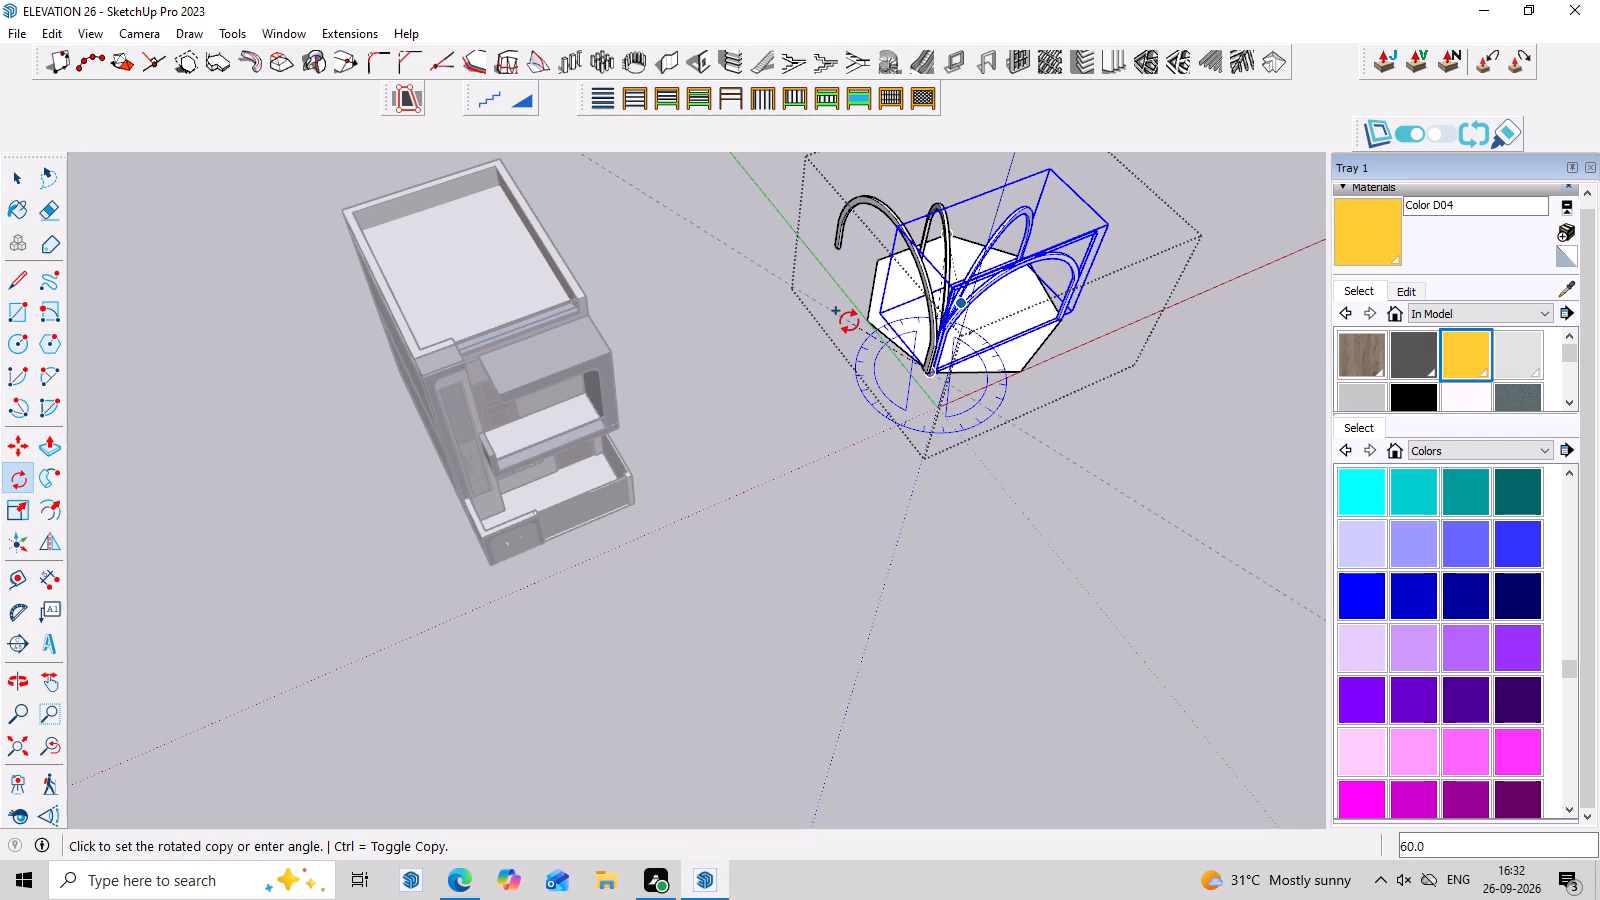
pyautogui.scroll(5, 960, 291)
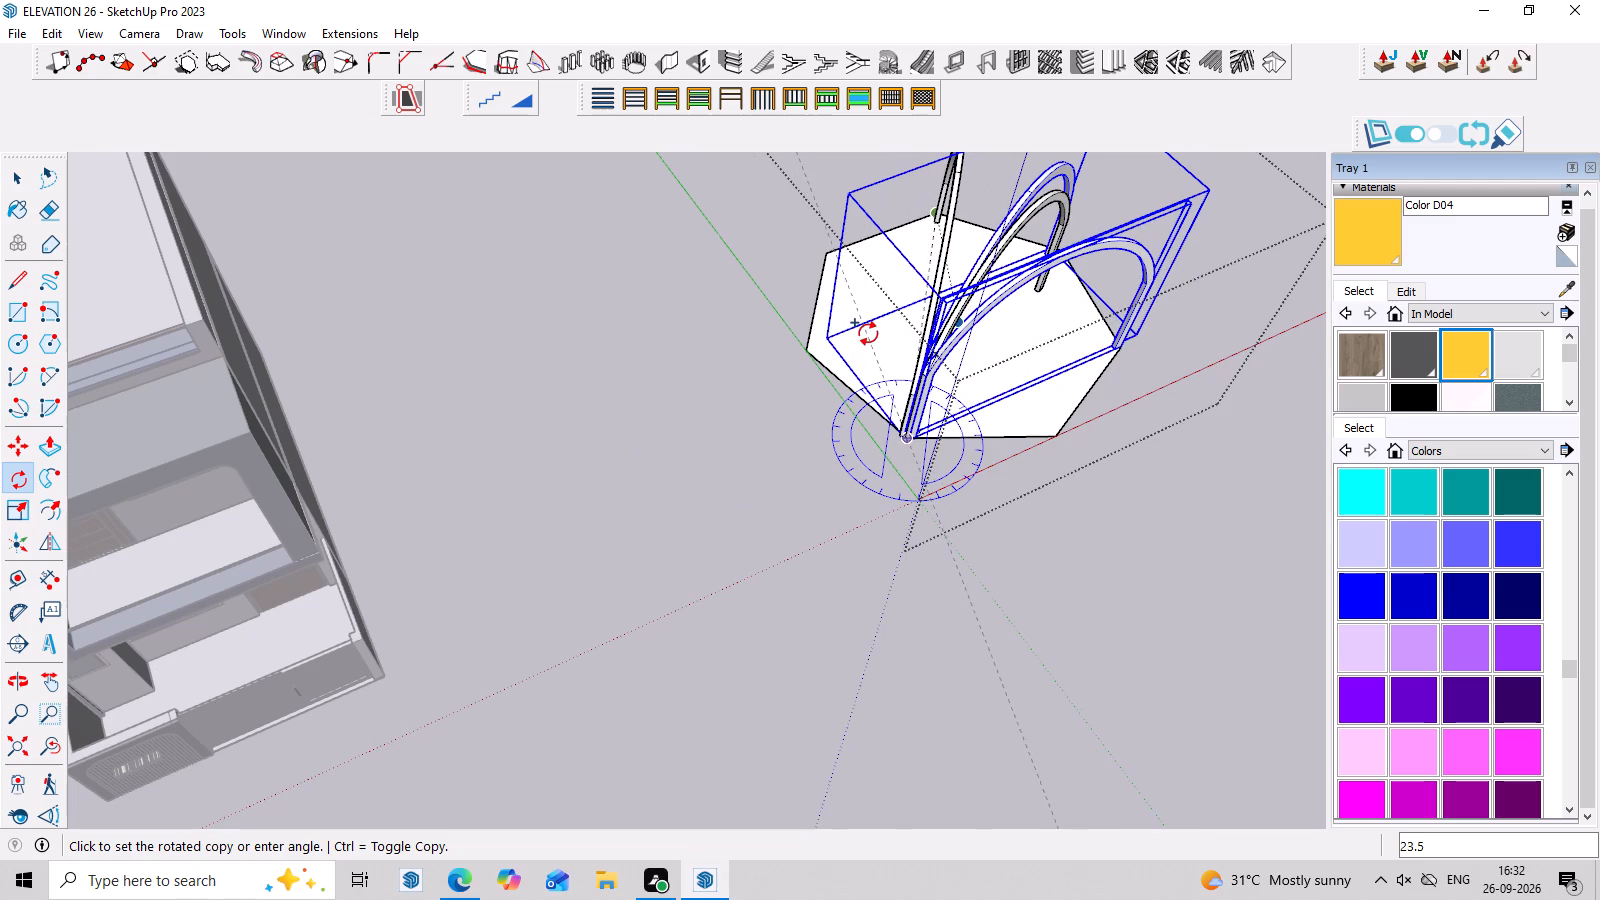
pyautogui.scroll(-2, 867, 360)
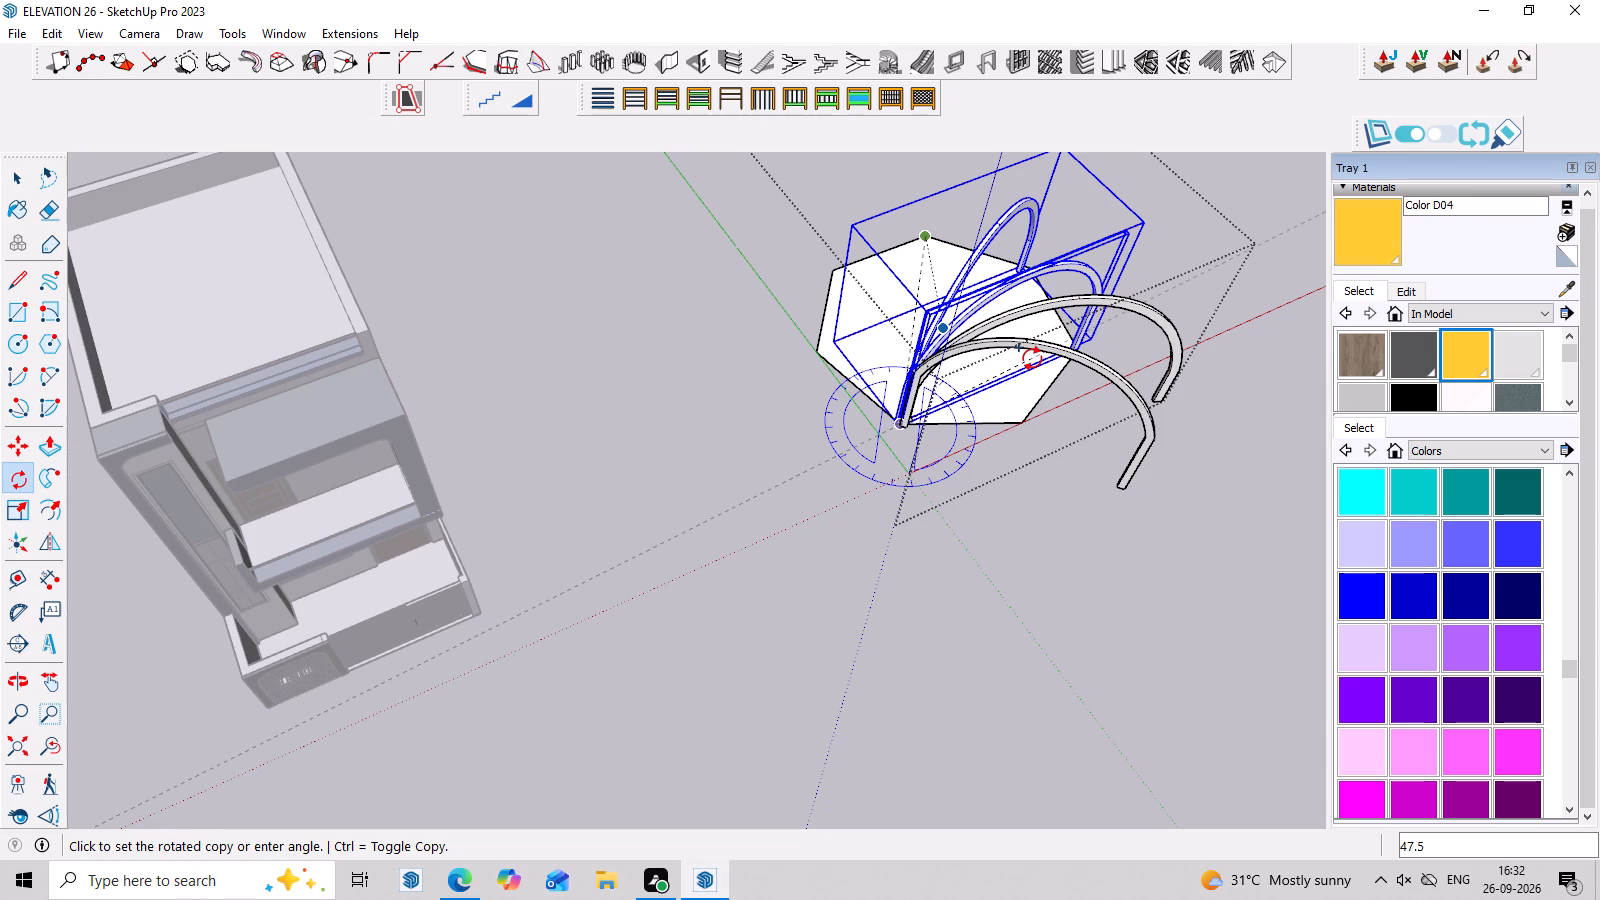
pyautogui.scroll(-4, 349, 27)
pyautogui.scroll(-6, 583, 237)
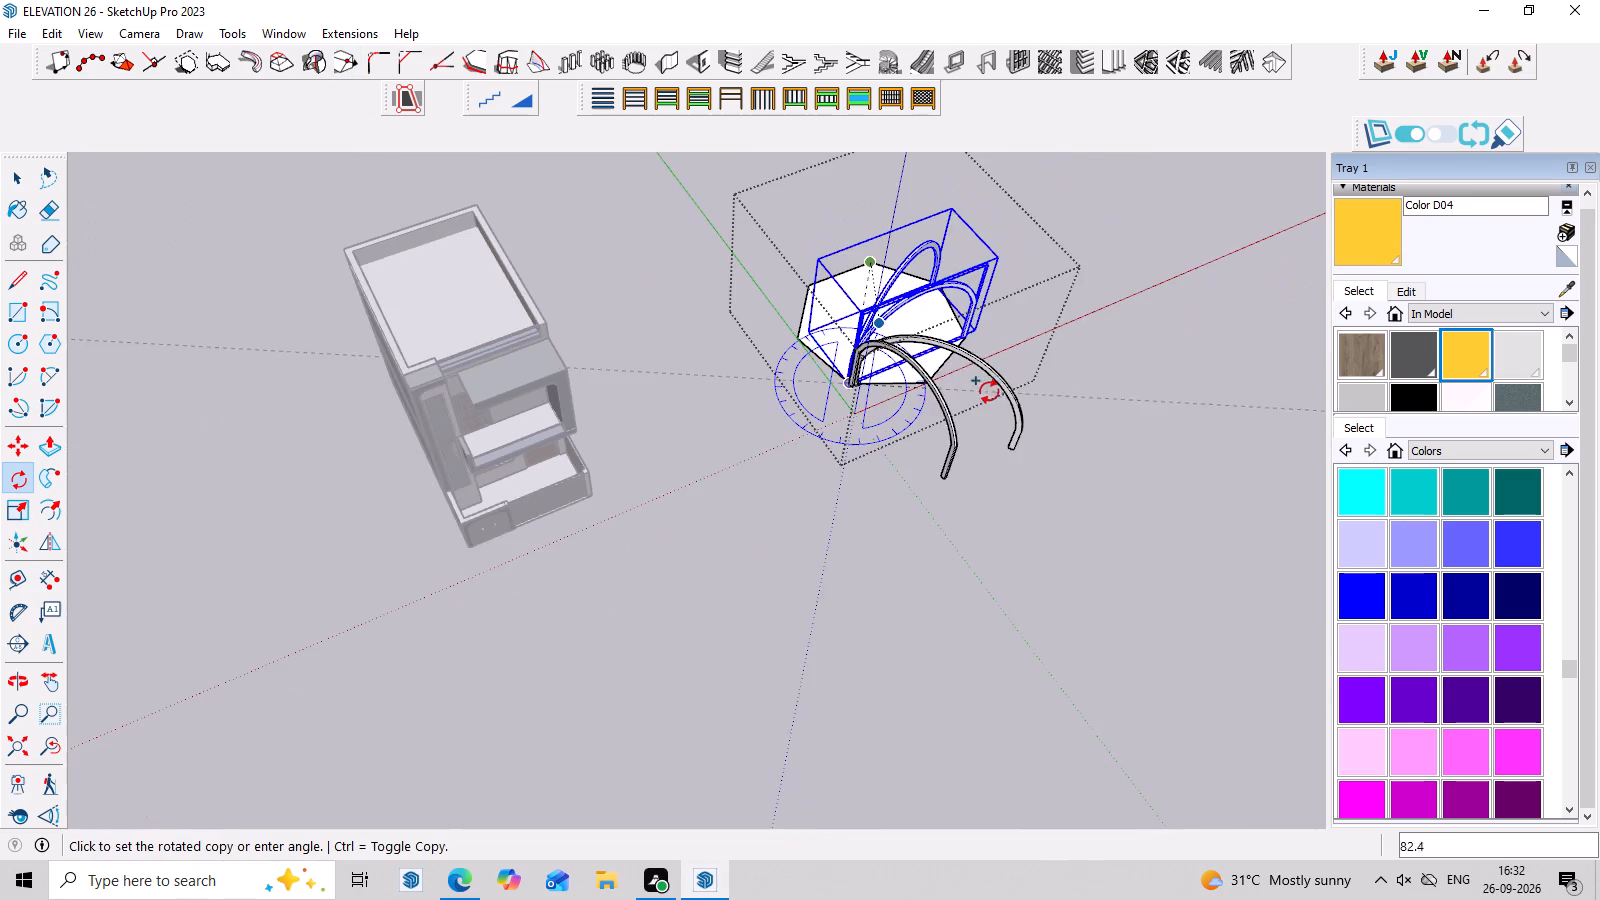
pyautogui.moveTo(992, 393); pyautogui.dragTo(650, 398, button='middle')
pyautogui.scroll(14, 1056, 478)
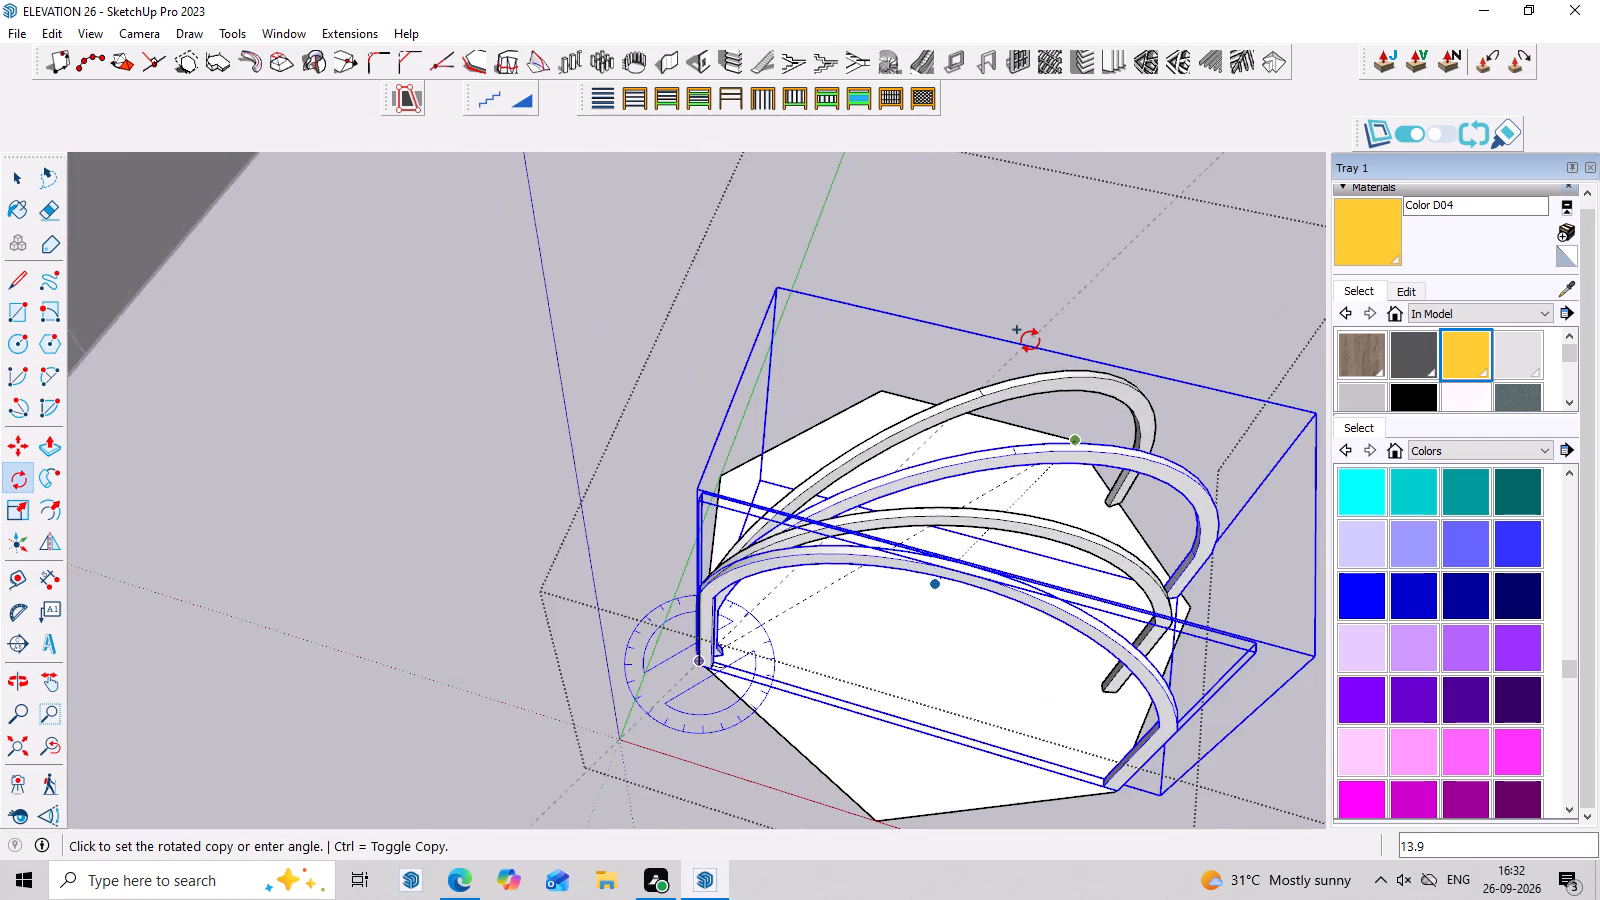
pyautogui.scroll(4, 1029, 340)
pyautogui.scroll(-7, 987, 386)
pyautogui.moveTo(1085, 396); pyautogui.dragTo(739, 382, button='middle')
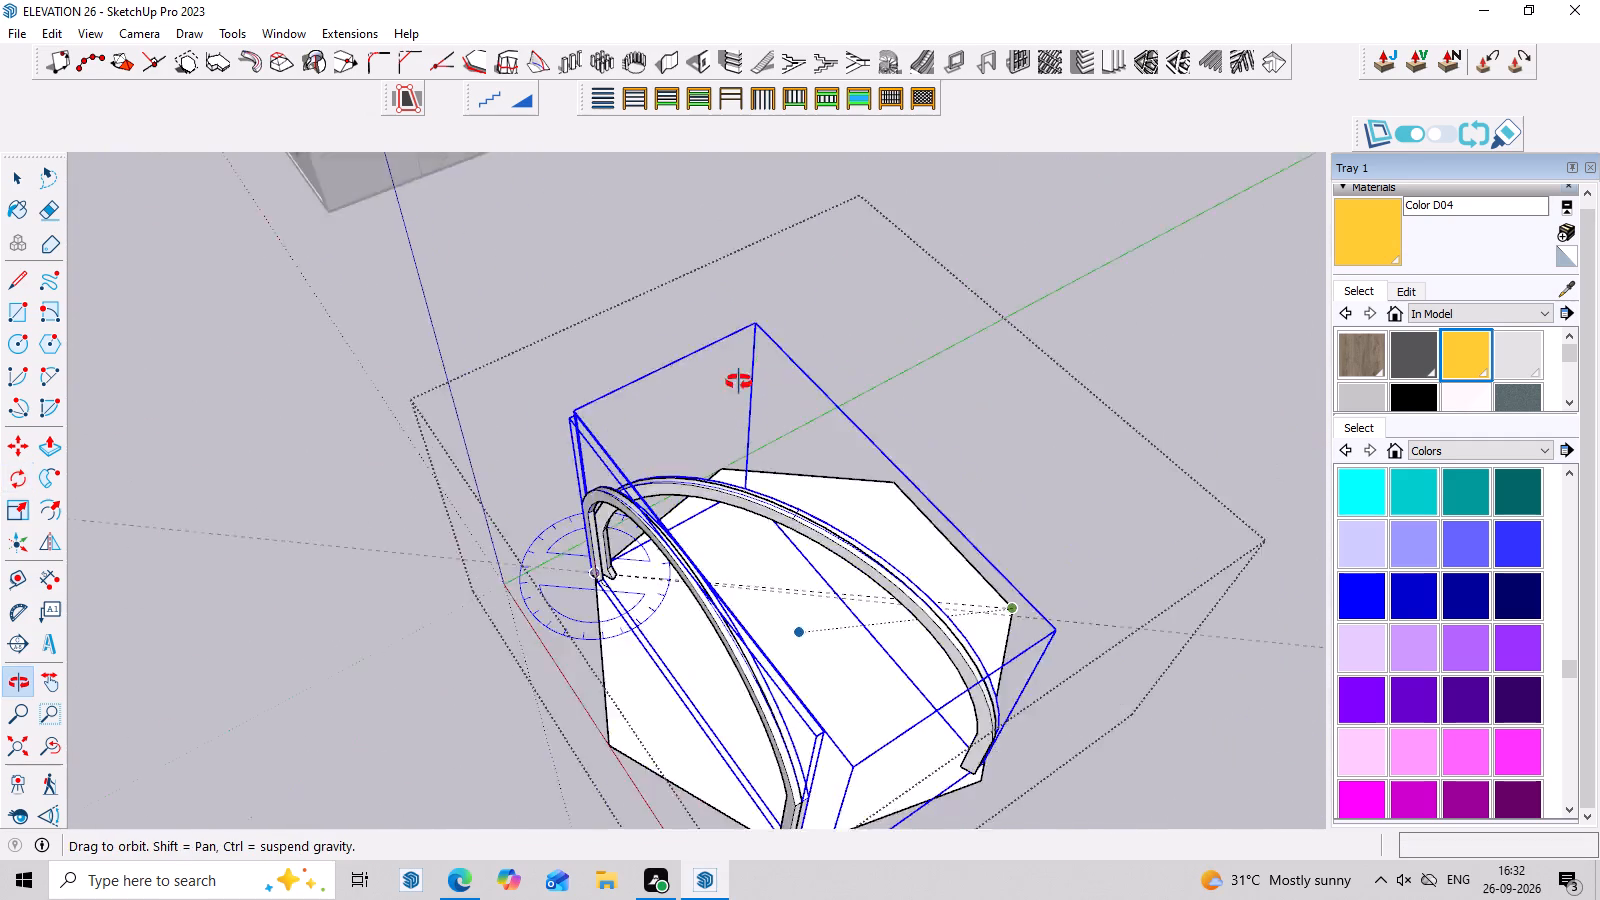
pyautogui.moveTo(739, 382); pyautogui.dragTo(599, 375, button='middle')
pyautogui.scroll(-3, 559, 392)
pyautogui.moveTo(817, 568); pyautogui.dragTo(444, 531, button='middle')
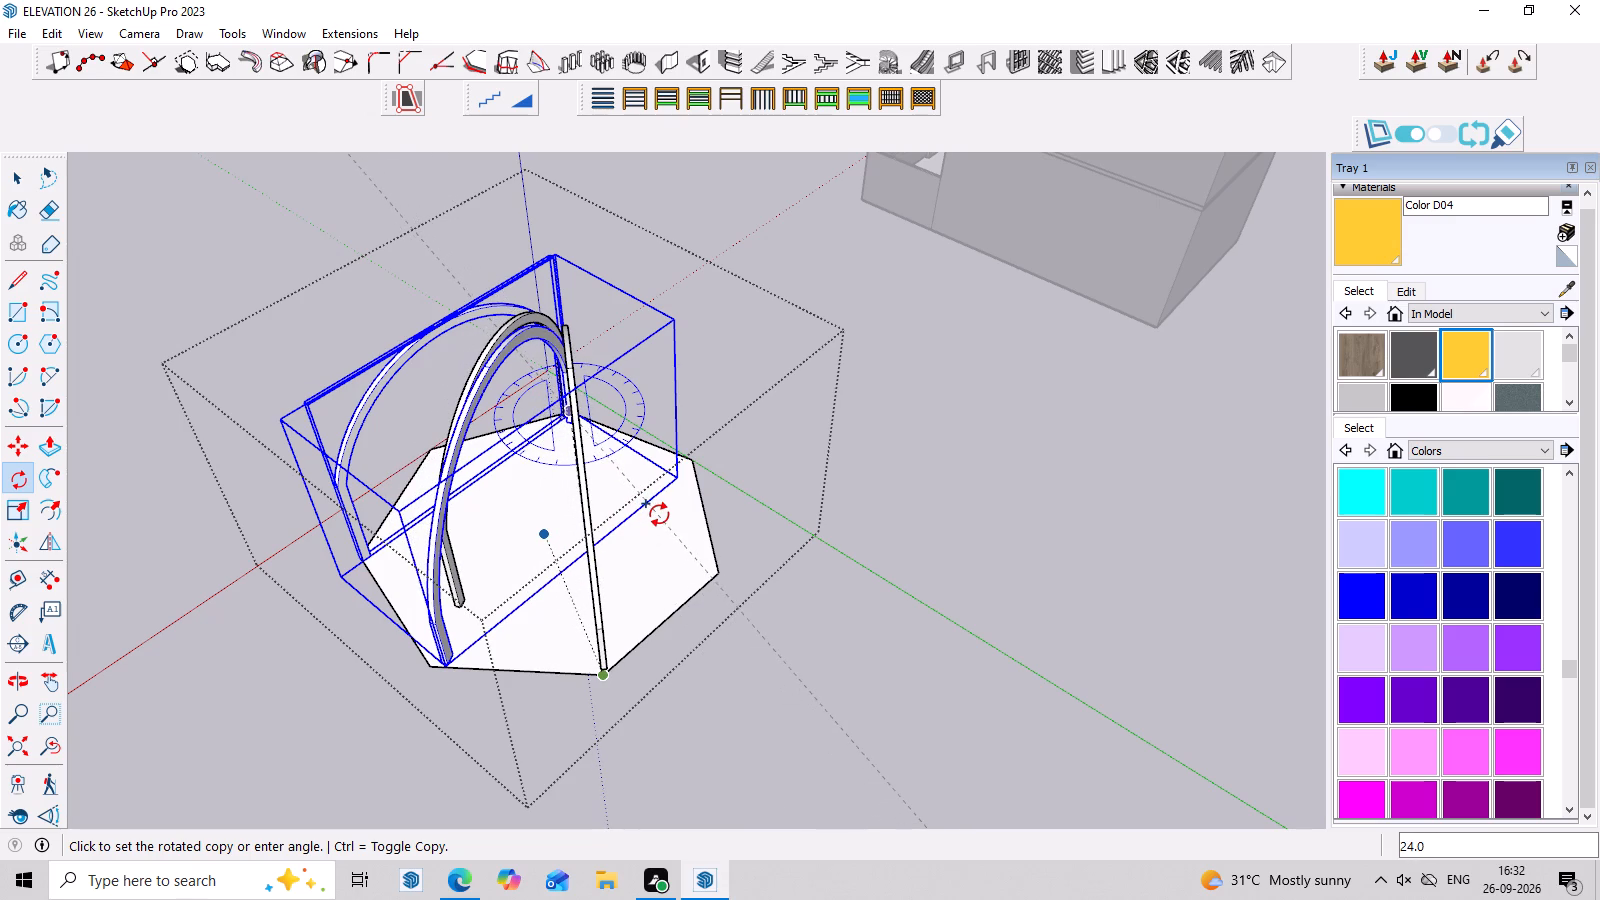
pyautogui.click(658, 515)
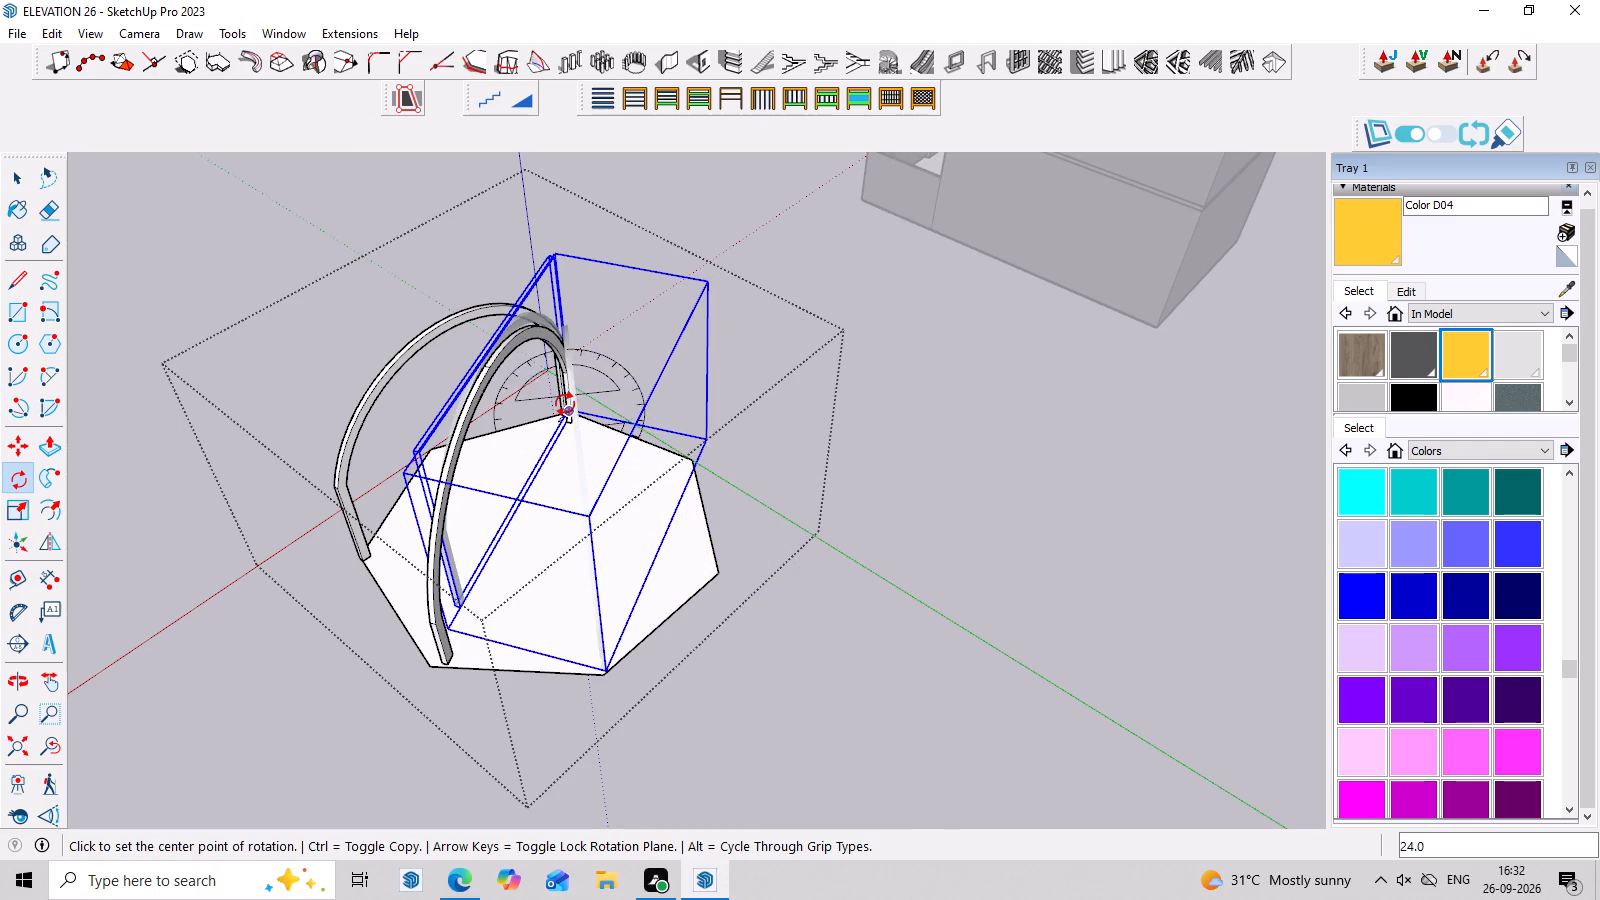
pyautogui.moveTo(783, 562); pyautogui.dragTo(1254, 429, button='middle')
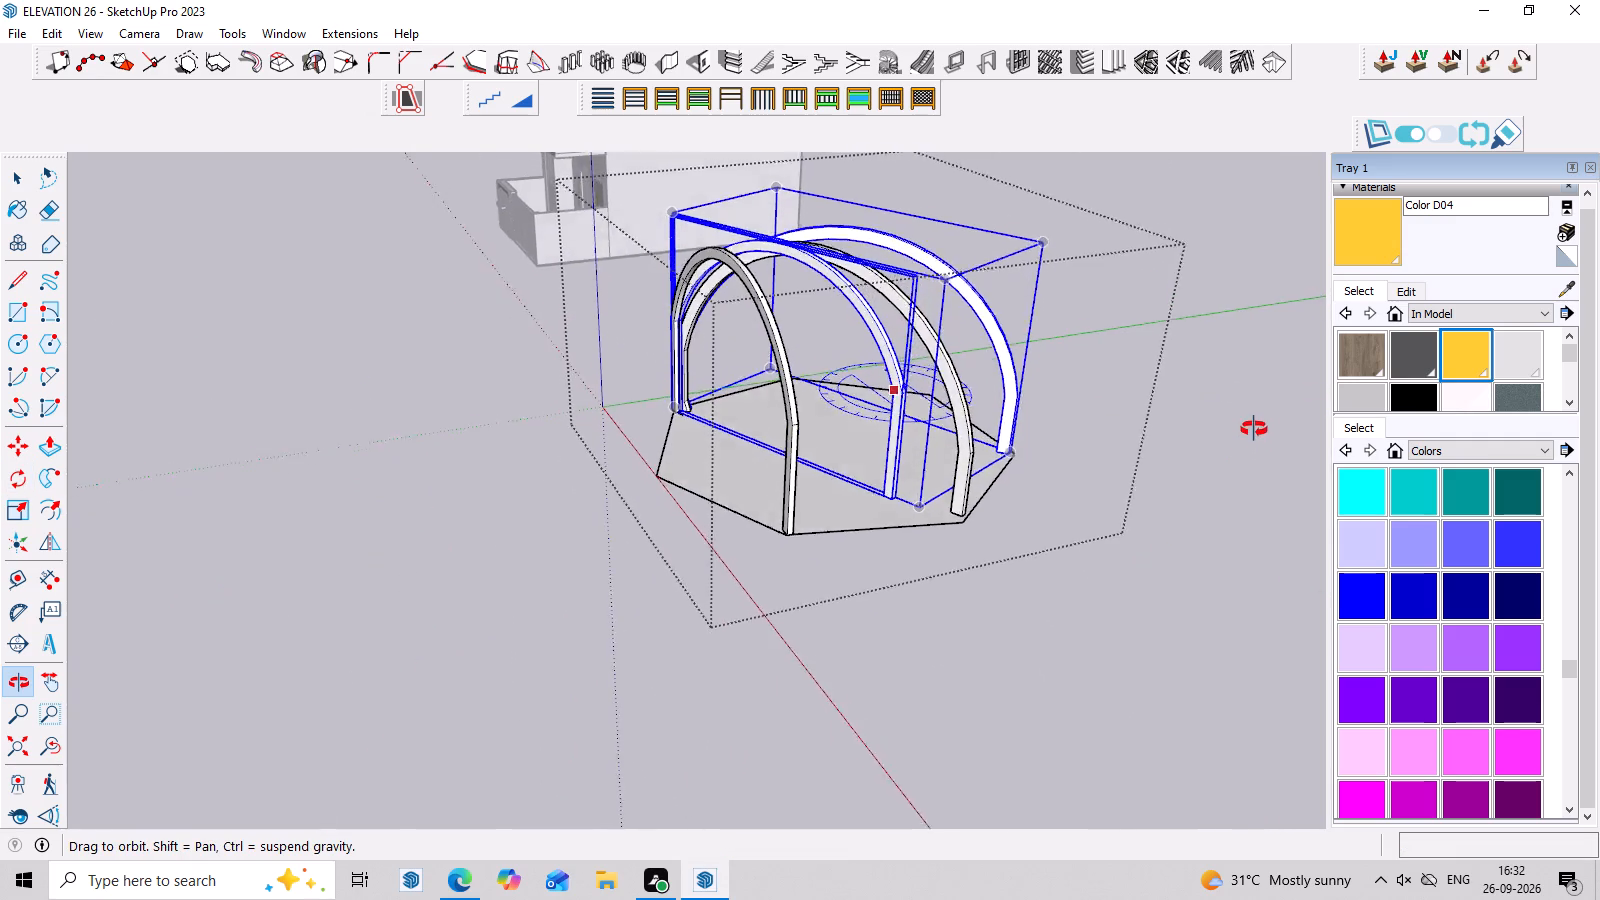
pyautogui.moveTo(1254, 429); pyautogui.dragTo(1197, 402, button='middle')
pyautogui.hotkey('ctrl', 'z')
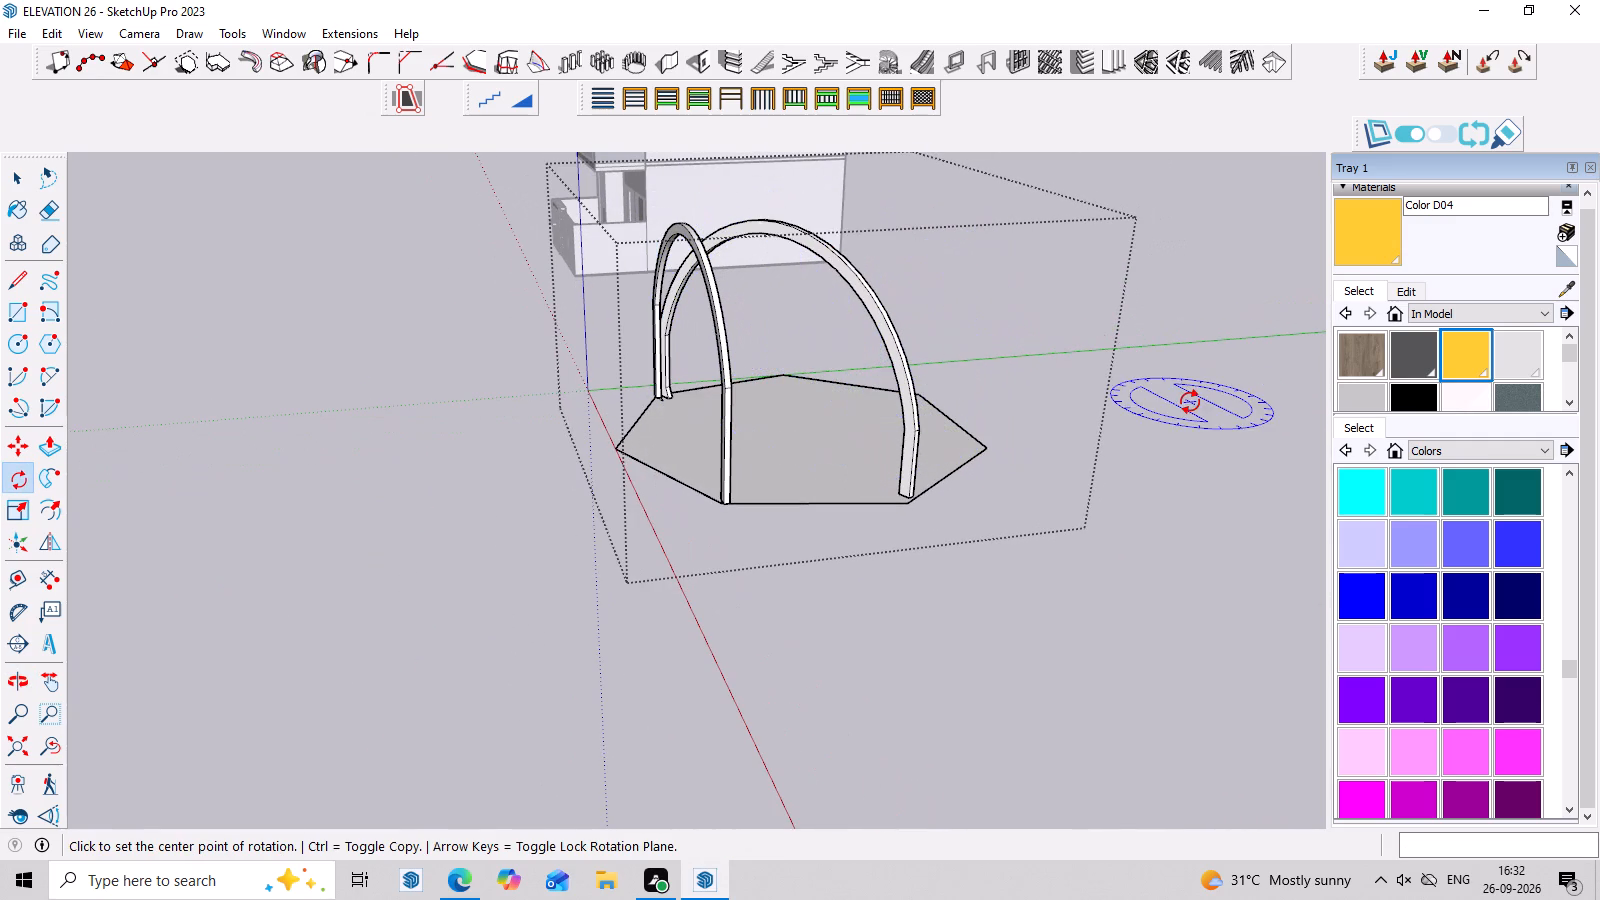
# Examine the two joined arches and the seven-sided base from several sides and from above, together with the house.
pyautogui.moveTo(968, 444); pyautogui.dragTo(1167, 579, button='middle')
pyautogui.scroll(-8, 1014, 477)
pyautogui.moveTo(1157, 506); pyautogui.dragTo(1216, 326, button='middle')
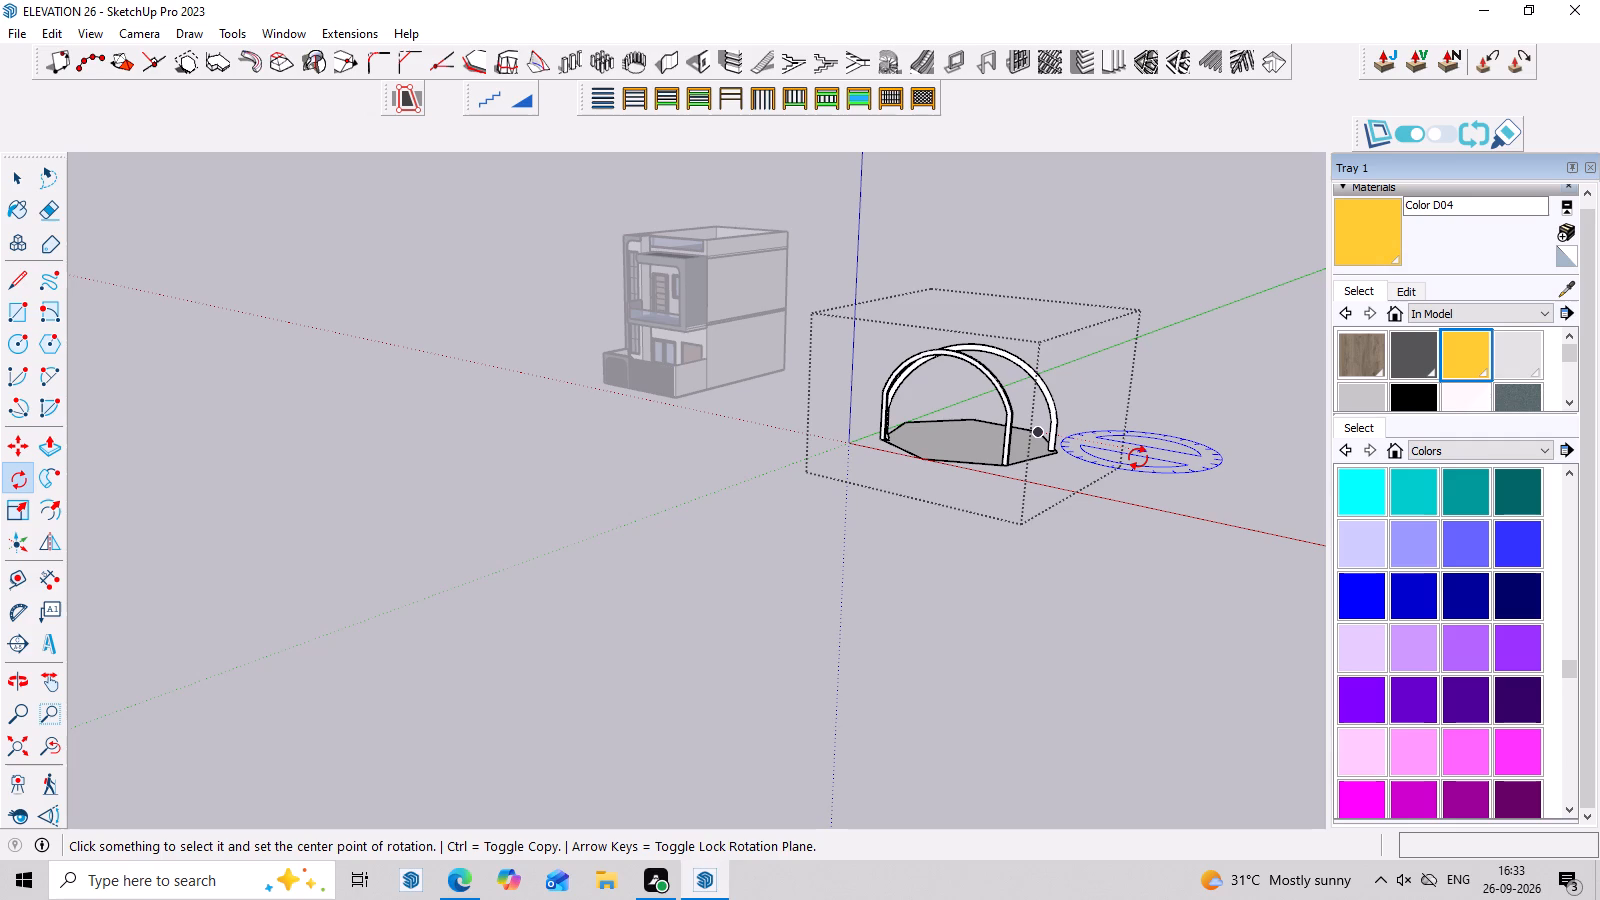
pyautogui.moveTo(1096, 408); pyautogui.dragTo(1091, 547, button='middle')
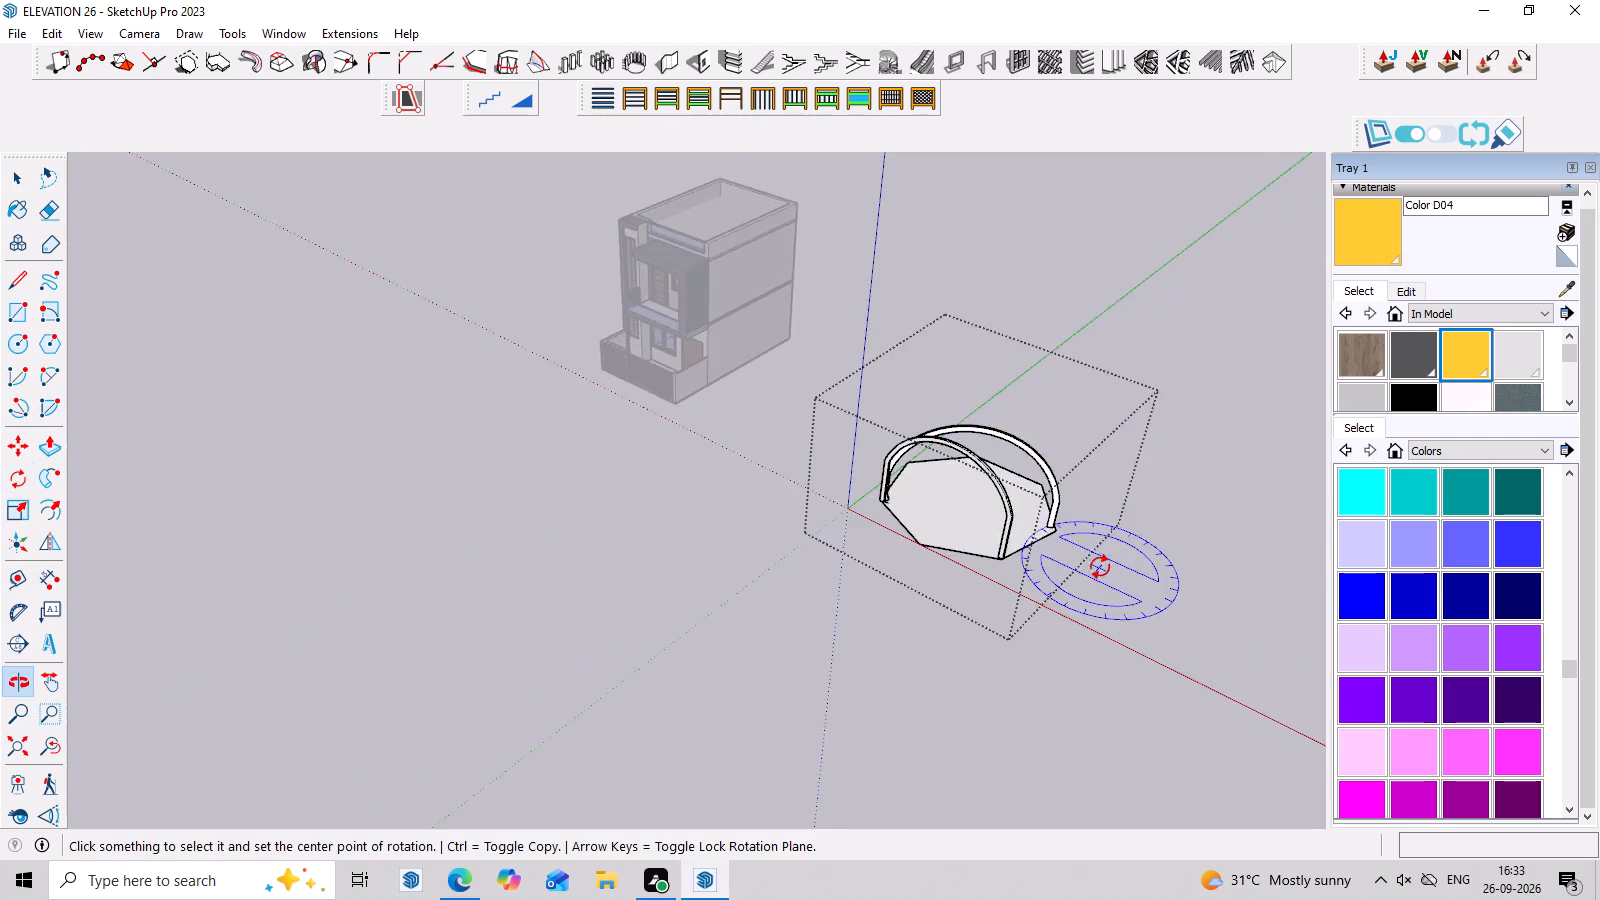
pyautogui.scroll(3, 1103, 538)
pyautogui.moveTo(1159, 497); pyautogui.dragTo(1316, 486, button='middle')
pyautogui.scroll(7, 1283, 436)
pyautogui.moveTo(1241, 436); pyautogui.dragTo(1325, 392, button='middle')
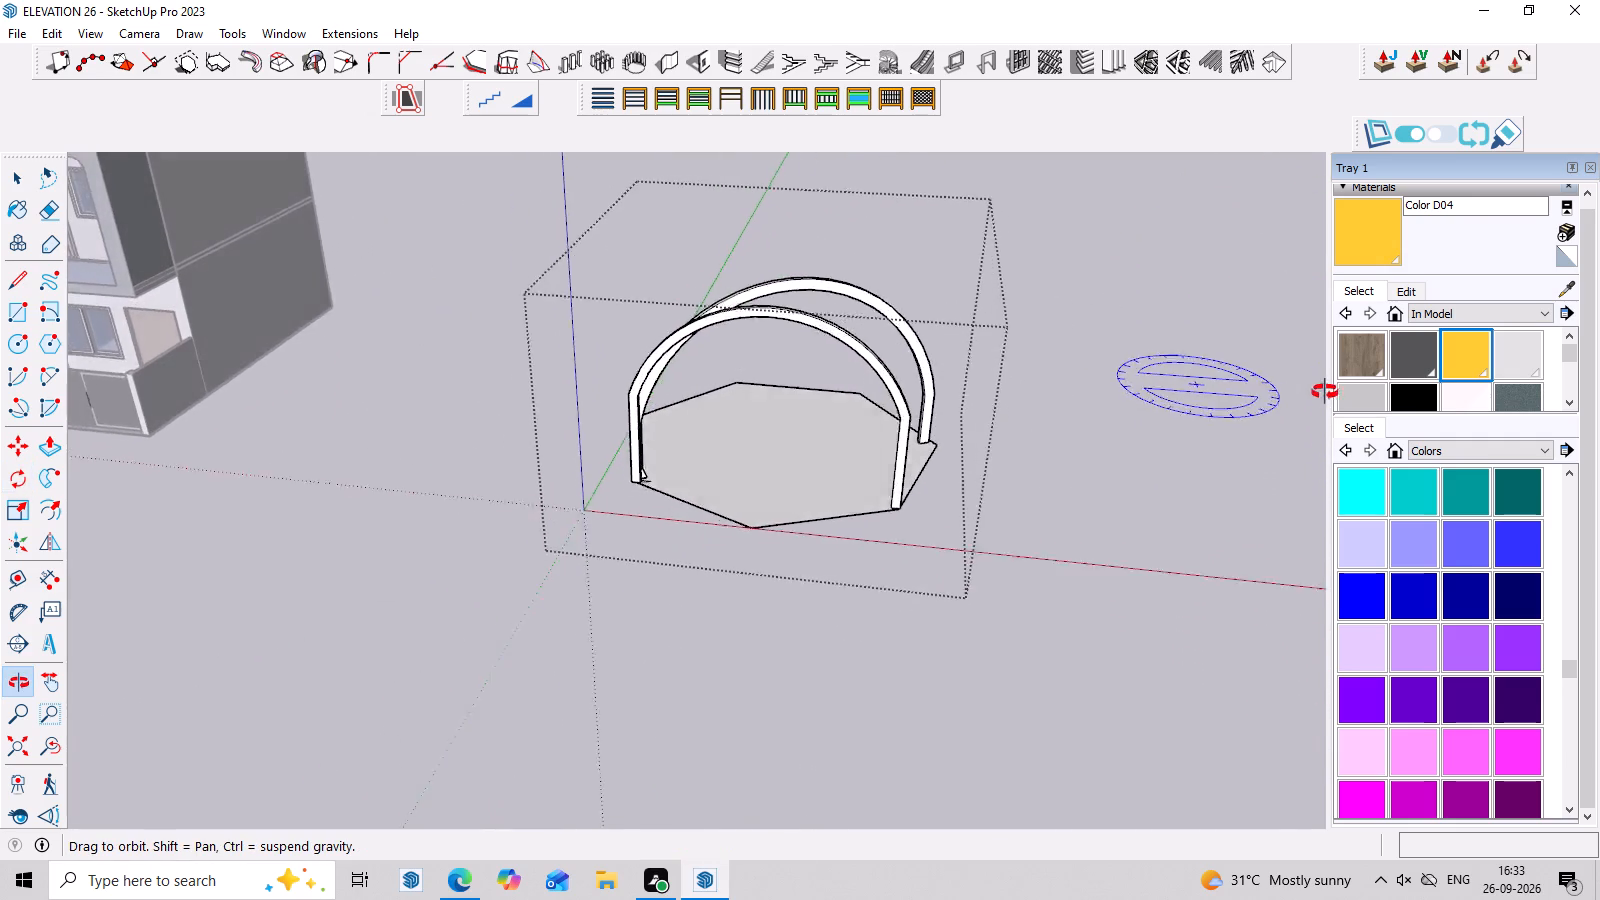
pyautogui.moveTo(1325, 392); pyautogui.dragTo(1345, 333, button='middle')
pyautogui.scroll(3, 1222, 335)
pyautogui.moveTo(1218, 347); pyautogui.dragTo(1212, 416, button='middle')
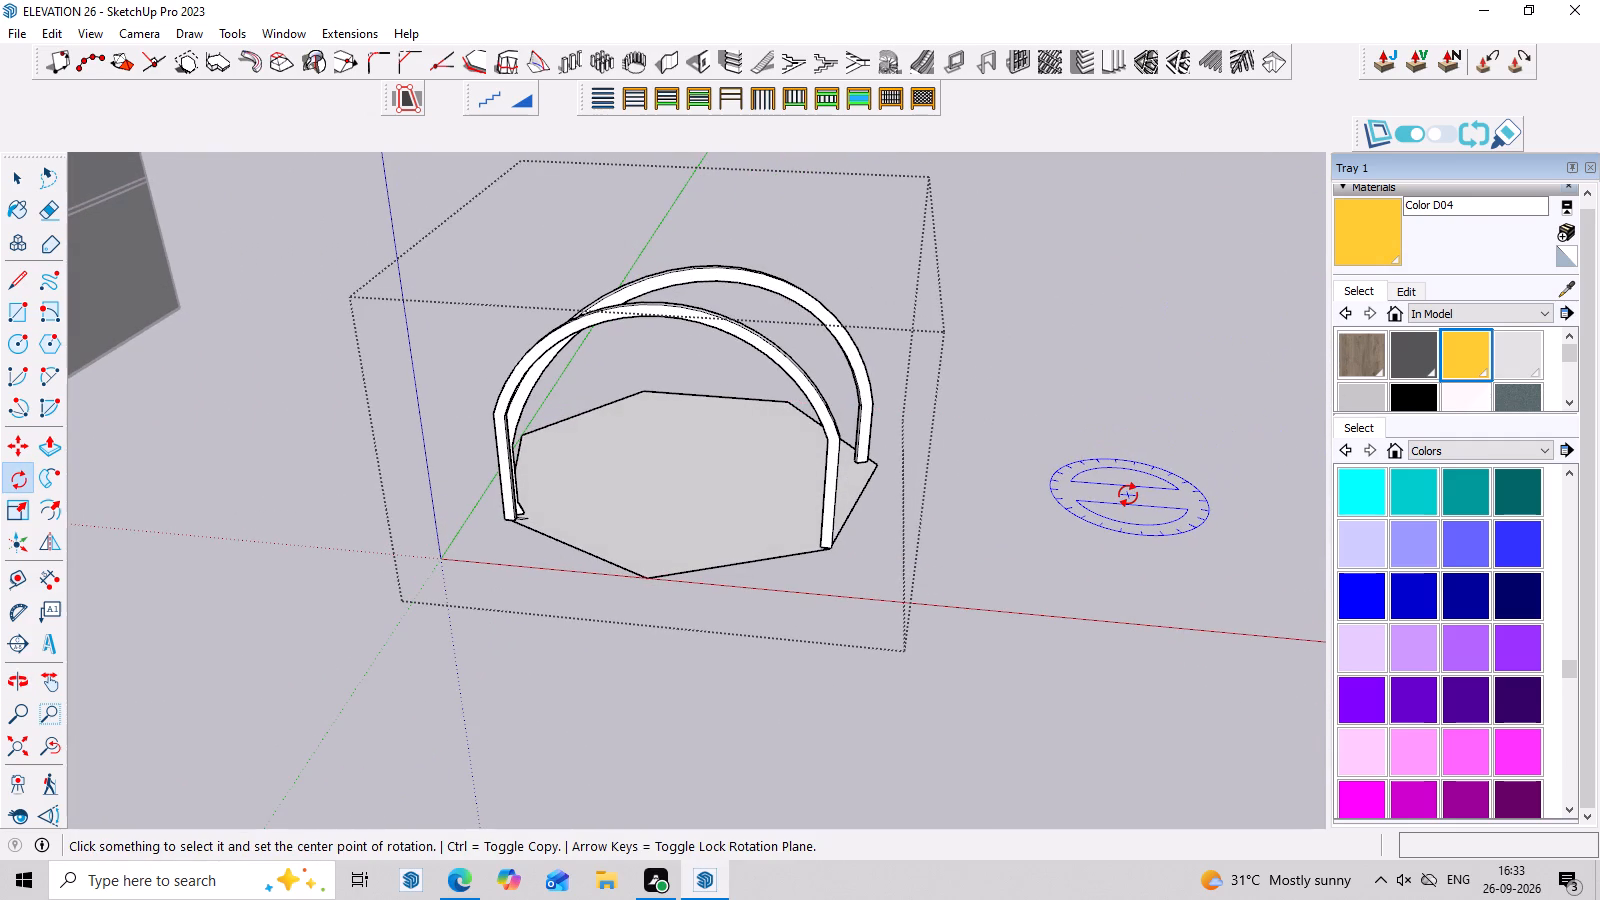
pyautogui.moveTo(1036, 374); pyautogui.dragTo(1055, 451, button='middle')
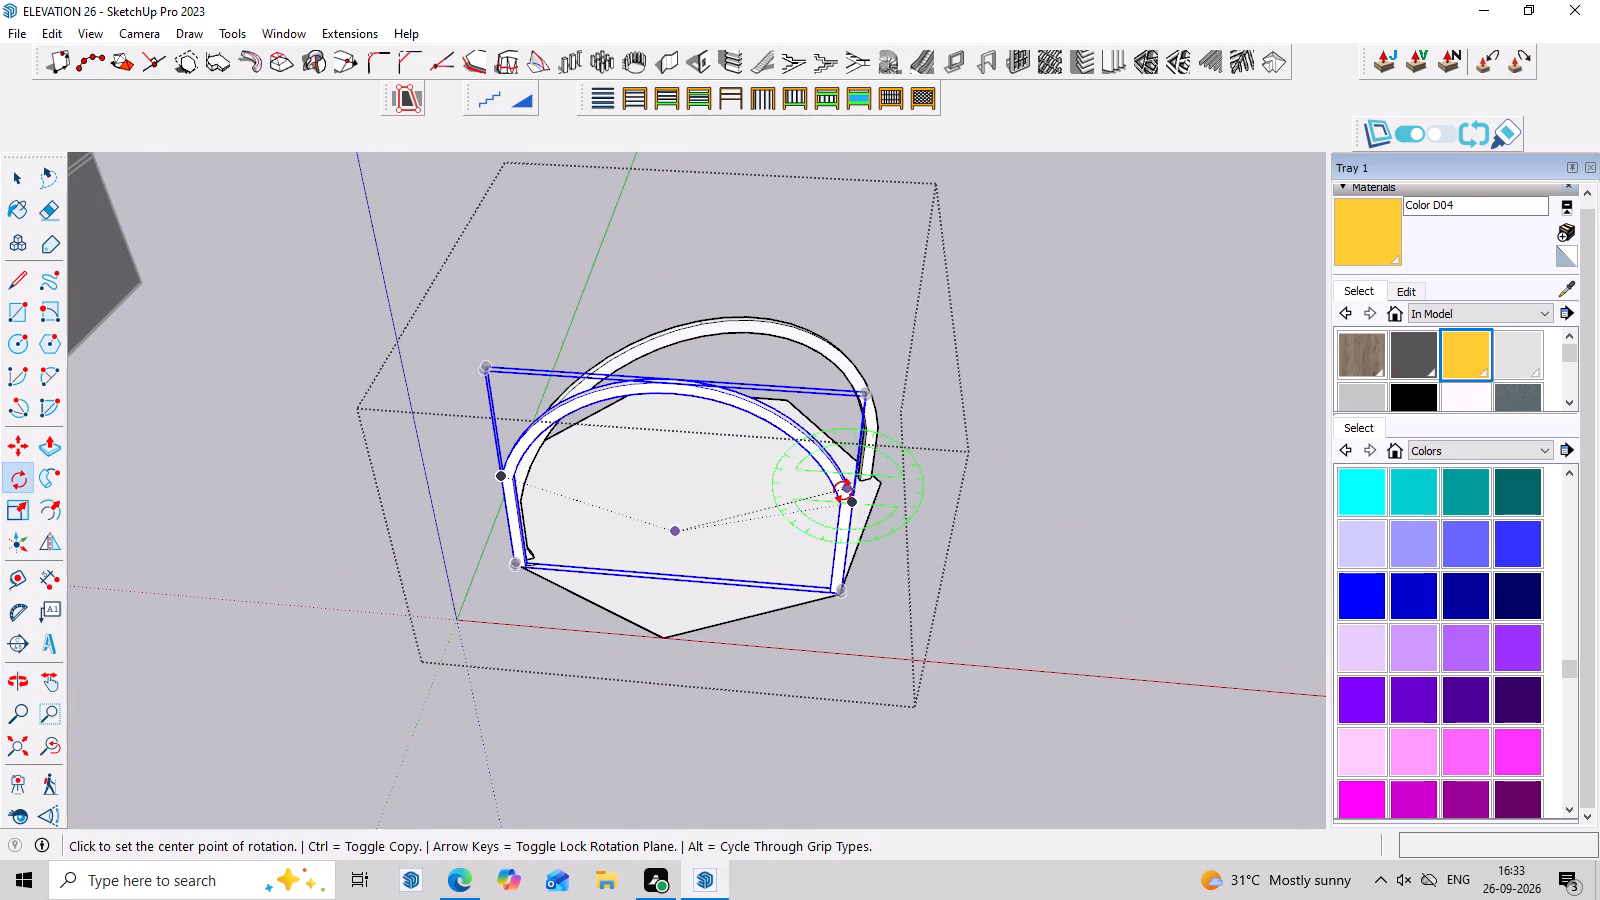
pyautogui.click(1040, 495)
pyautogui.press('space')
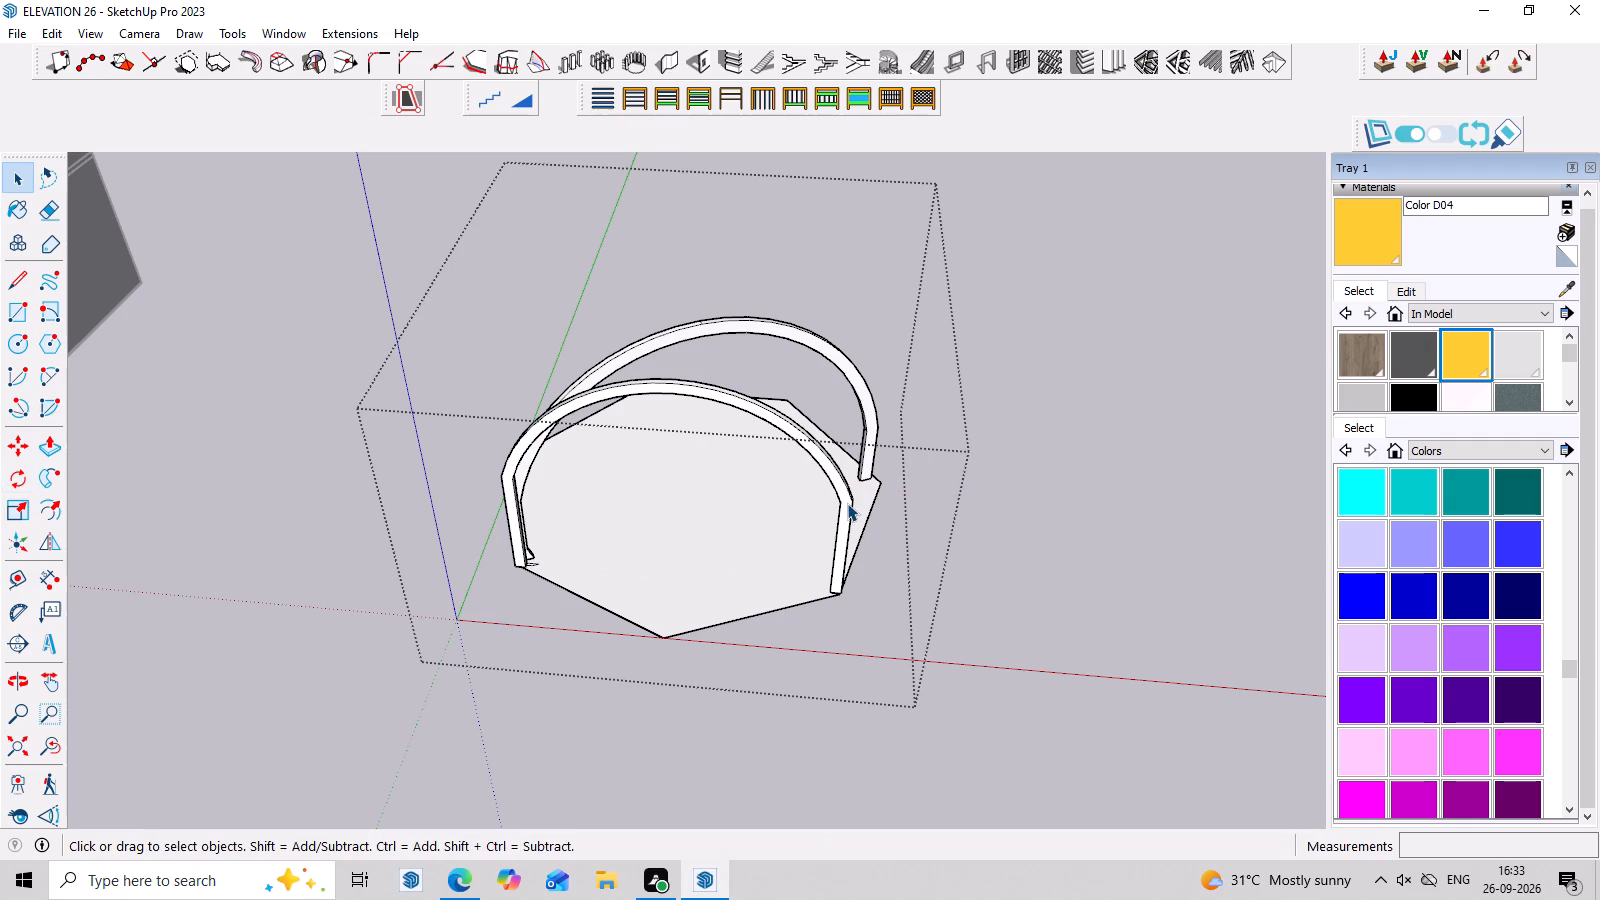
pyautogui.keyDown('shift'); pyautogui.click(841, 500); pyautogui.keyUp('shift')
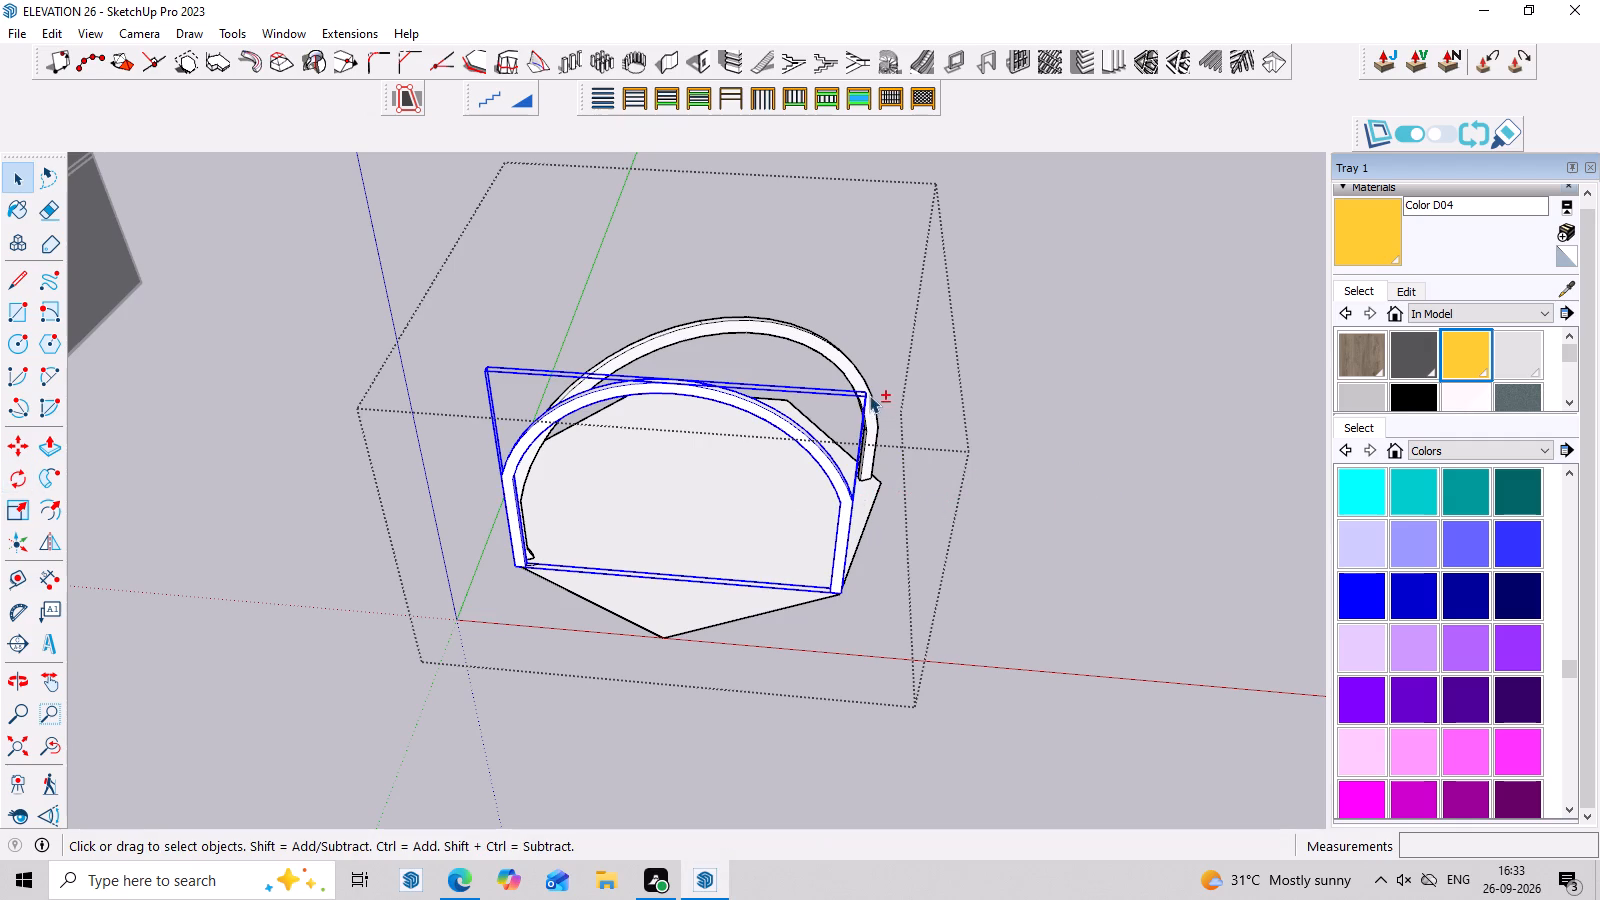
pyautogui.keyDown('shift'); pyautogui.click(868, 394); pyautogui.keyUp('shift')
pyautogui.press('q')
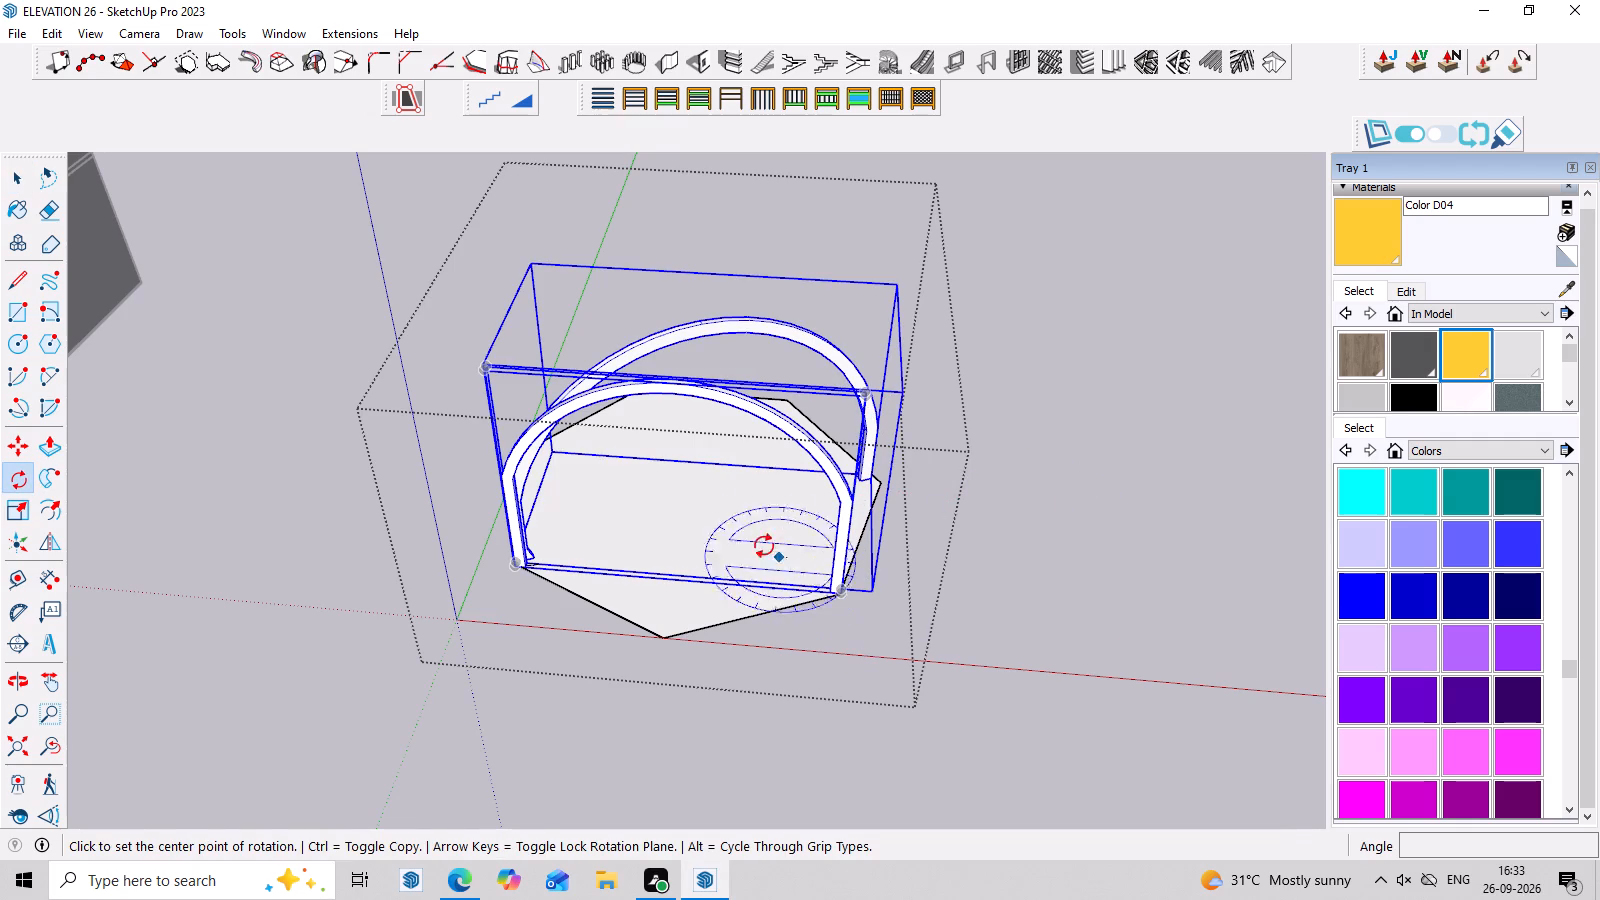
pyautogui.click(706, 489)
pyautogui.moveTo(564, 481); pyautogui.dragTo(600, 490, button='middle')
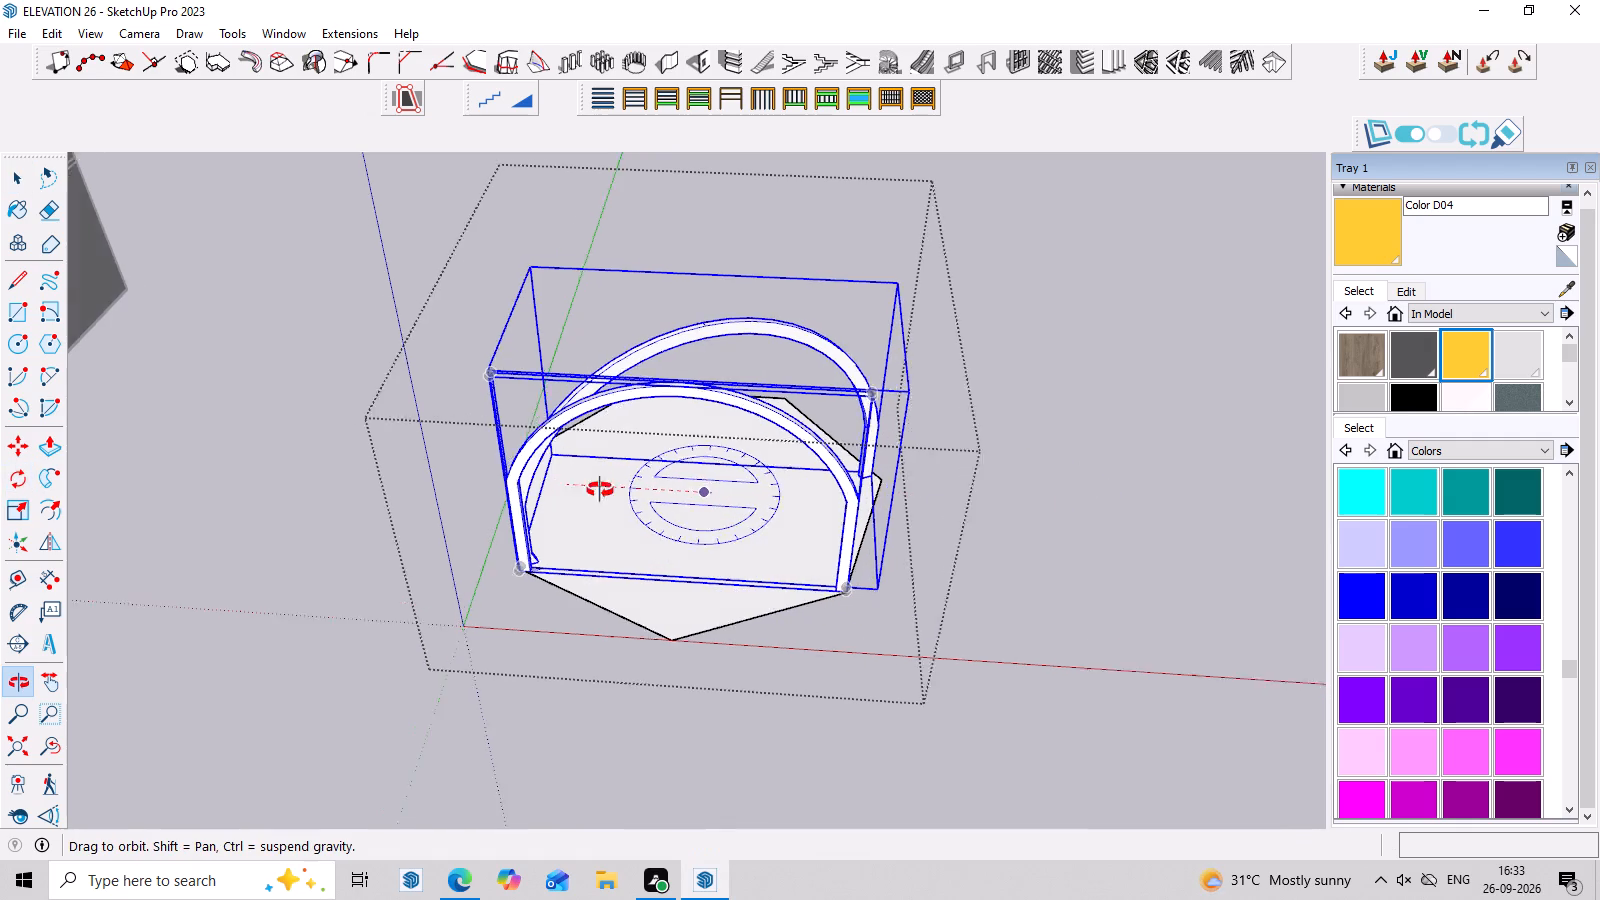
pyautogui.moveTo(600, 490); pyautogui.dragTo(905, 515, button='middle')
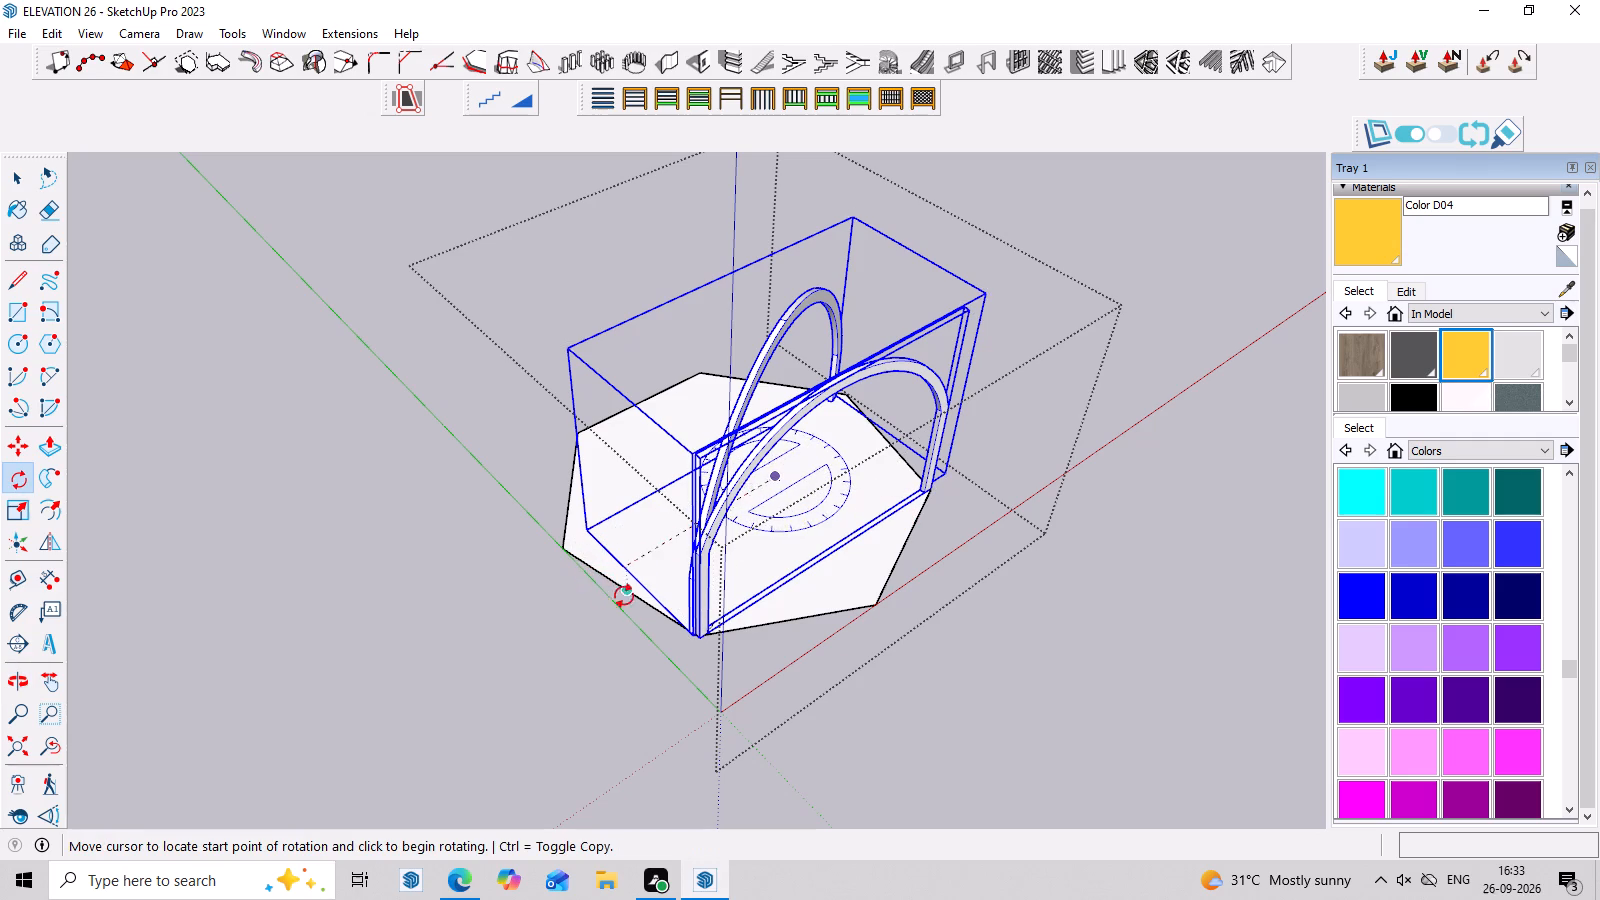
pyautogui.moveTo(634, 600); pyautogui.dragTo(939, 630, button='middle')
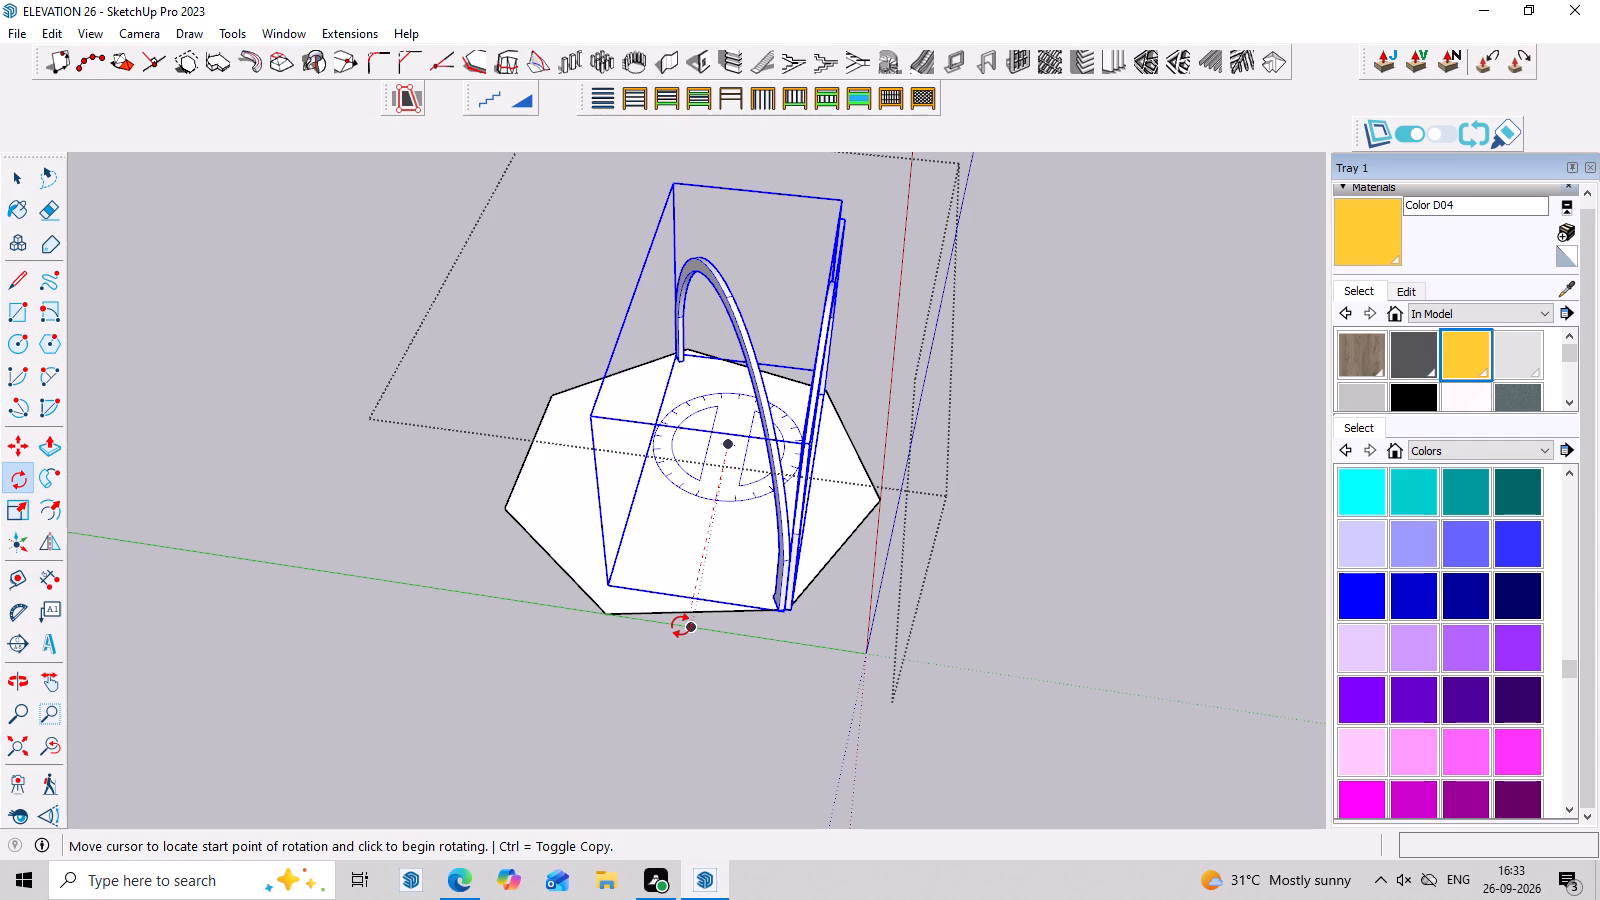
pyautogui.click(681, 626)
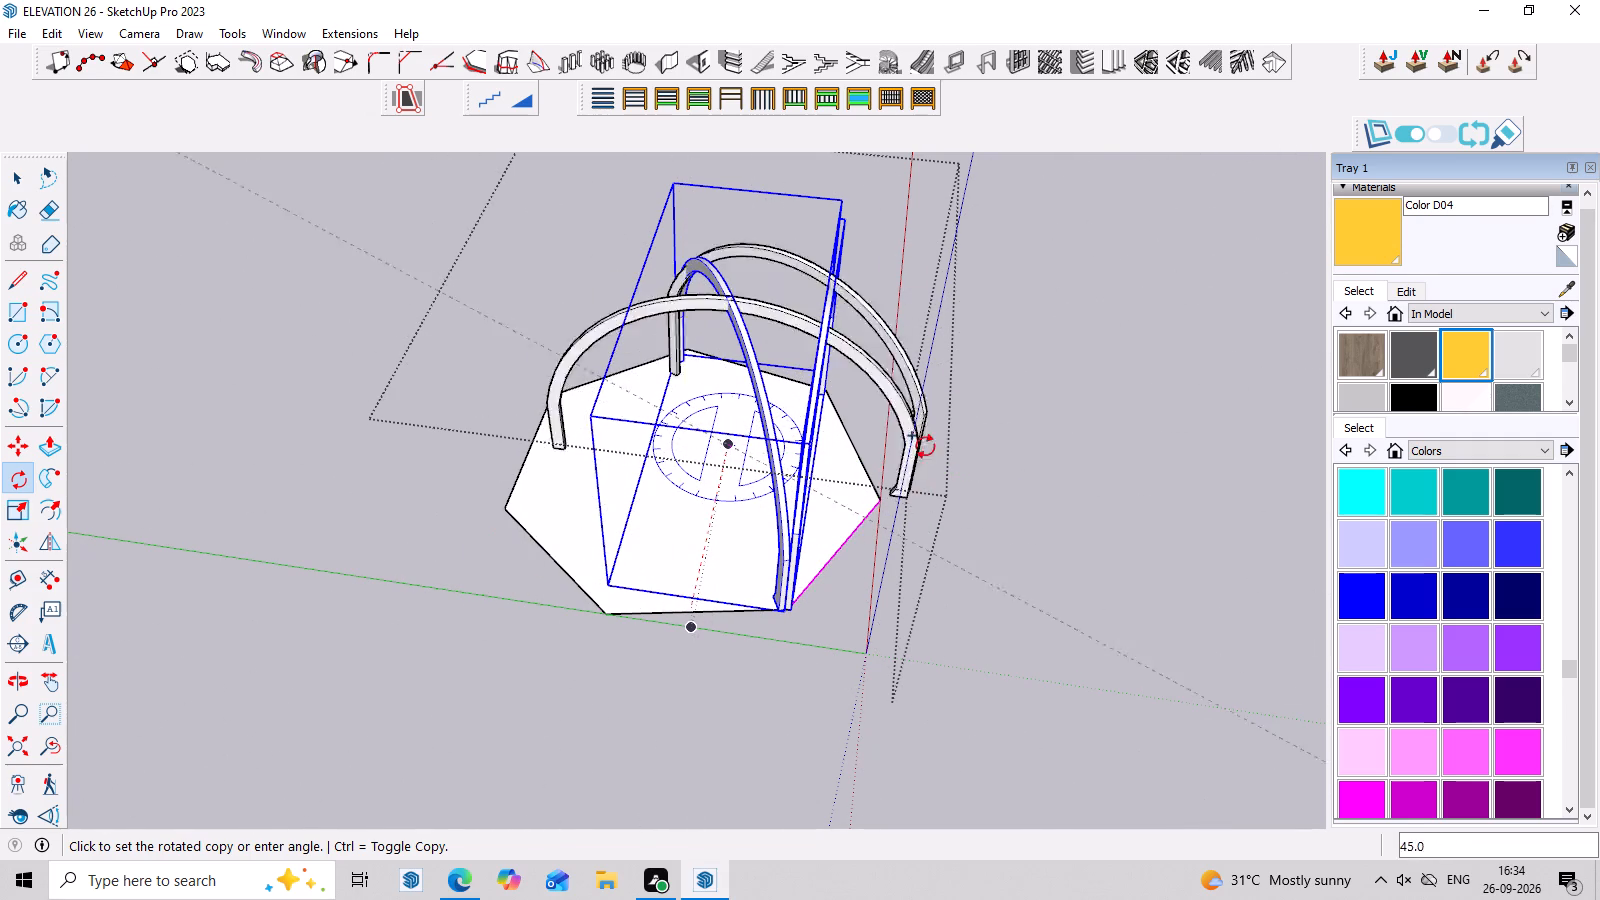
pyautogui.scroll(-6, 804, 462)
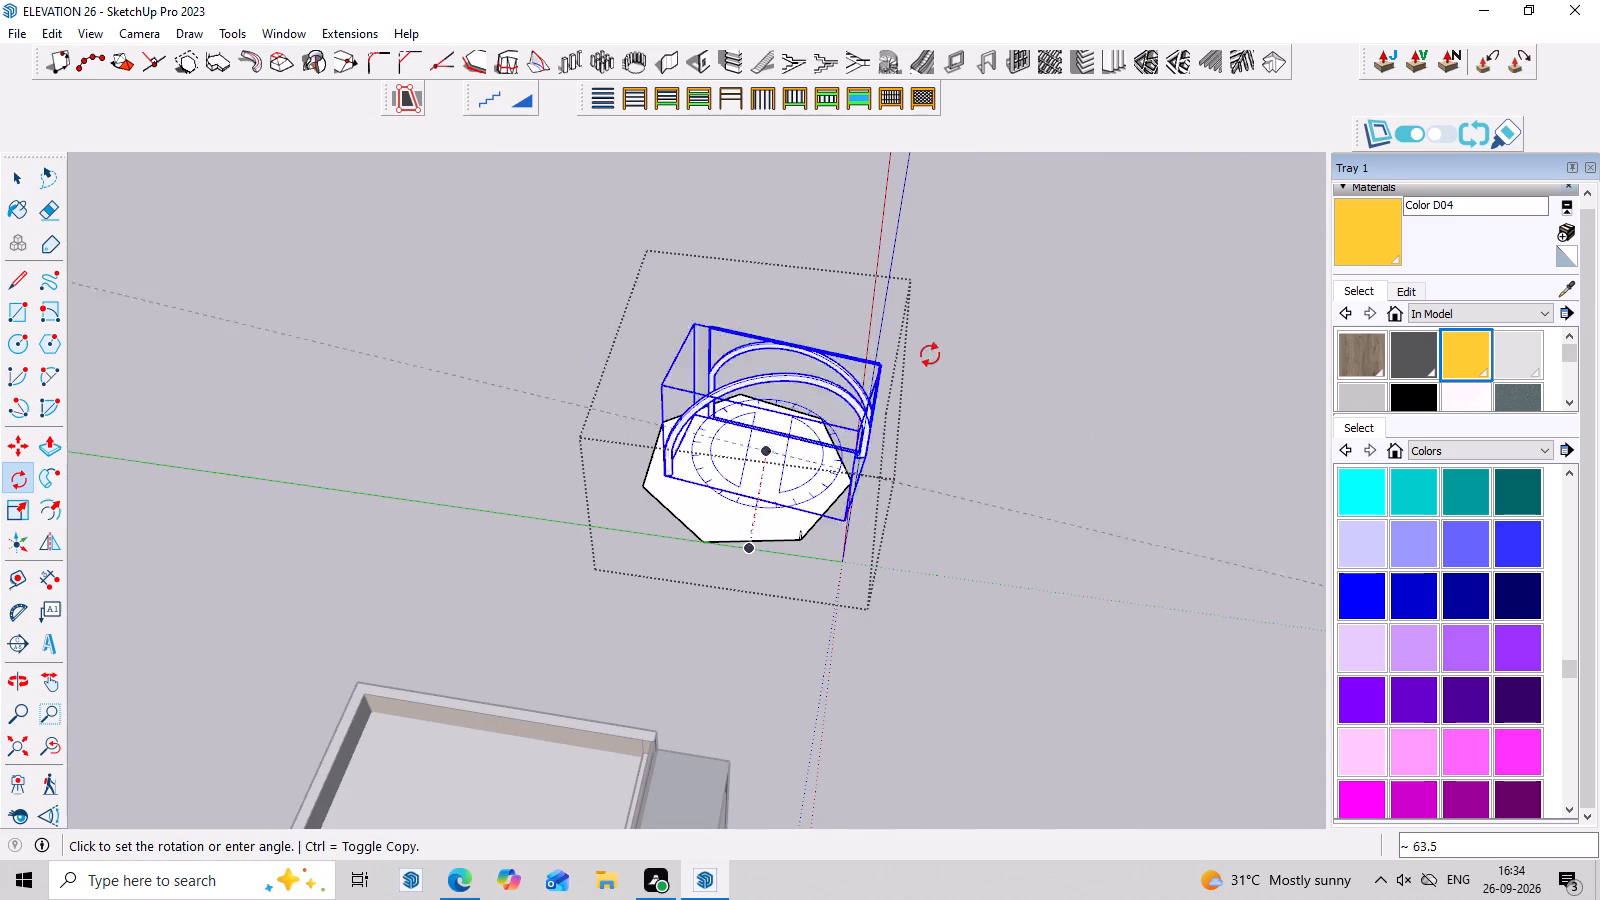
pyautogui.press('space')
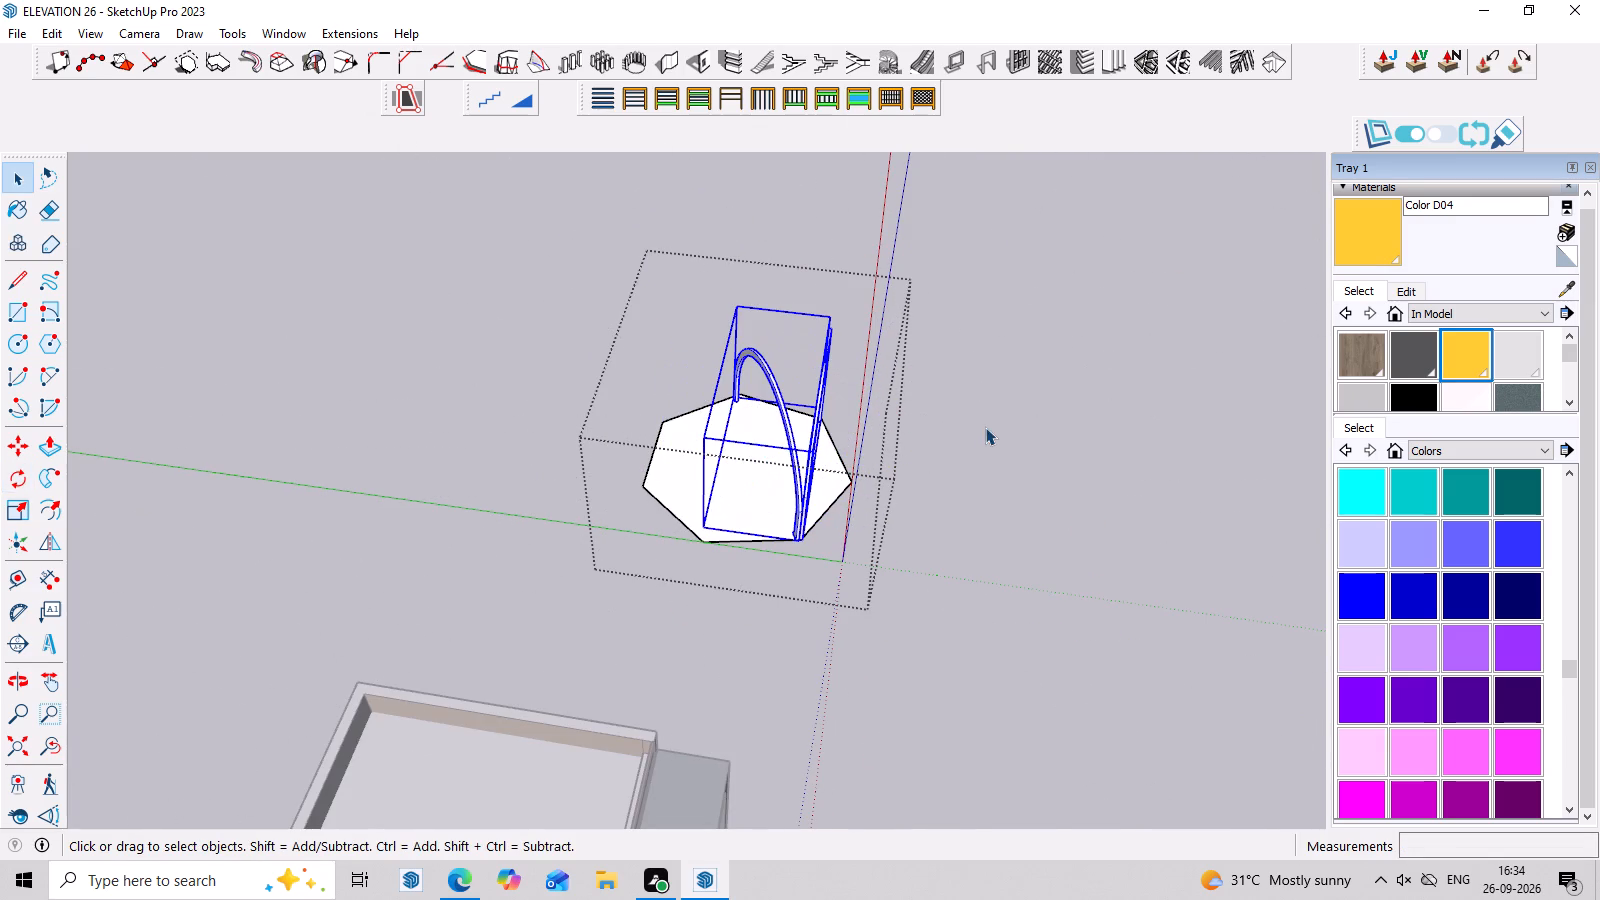
# Delete both arches together with the seven-sided base, and clear the selection so only the house is left.
pyautogui.moveTo(1062, 449); pyautogui.dragTo(302, 330, button='middle')
pyautogui.scroll(-11, 1051, 413)
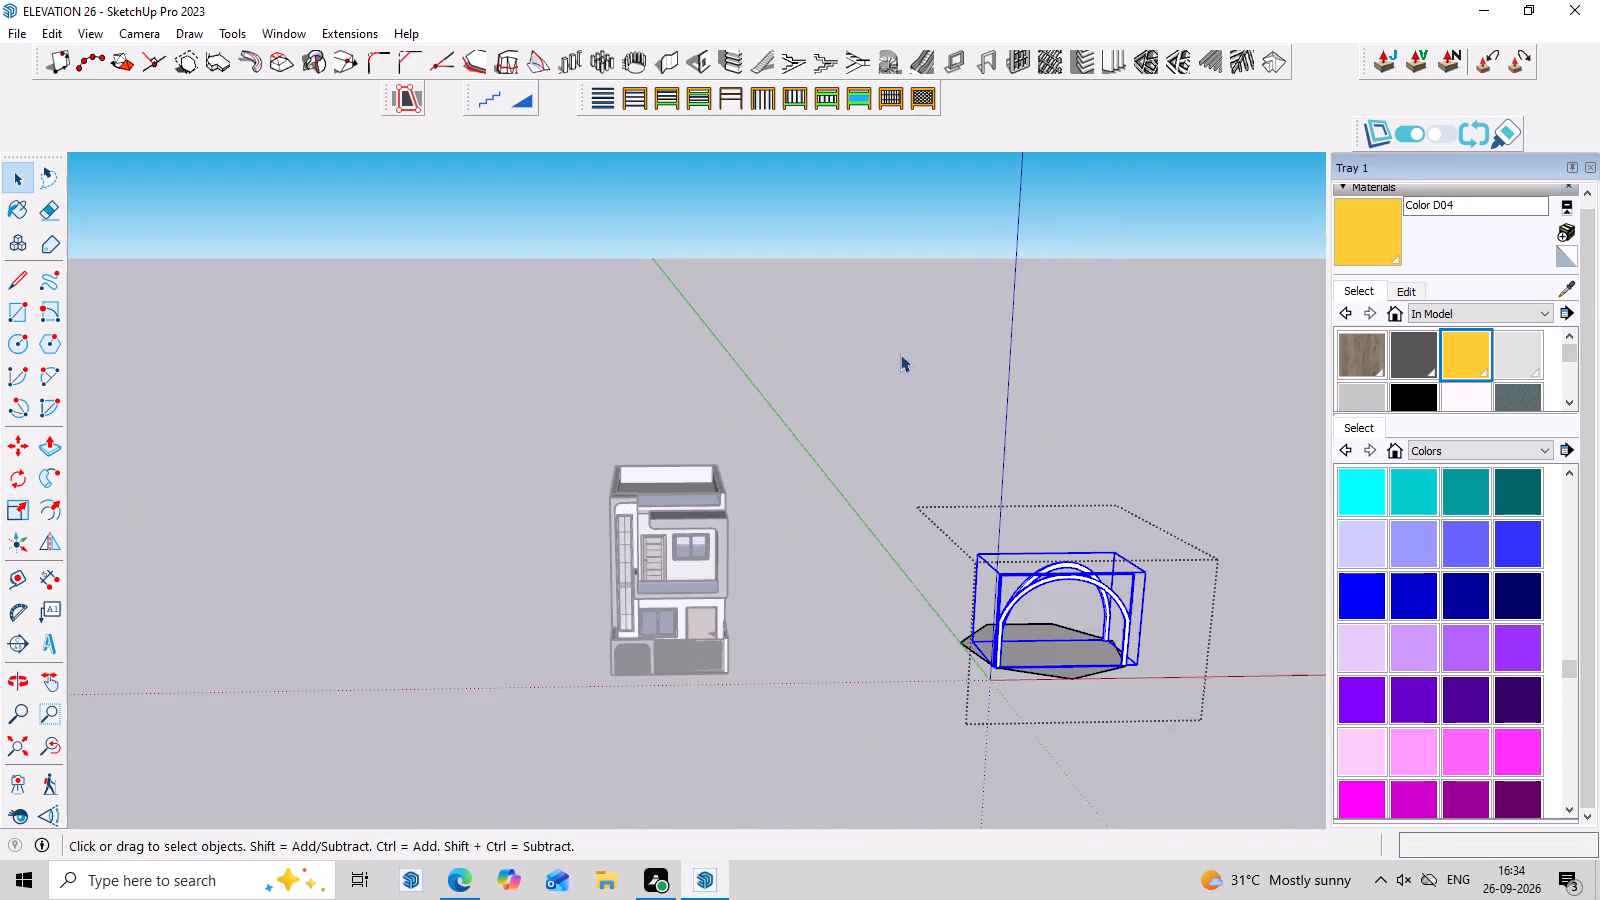
pyautogui.moveTo(1402, 393); pyautogui.dragTo(977, 681)
pyautogui.press('space')
pyautogui.moveTo(1212, 450); pyautogui.dragTo(975, 680)
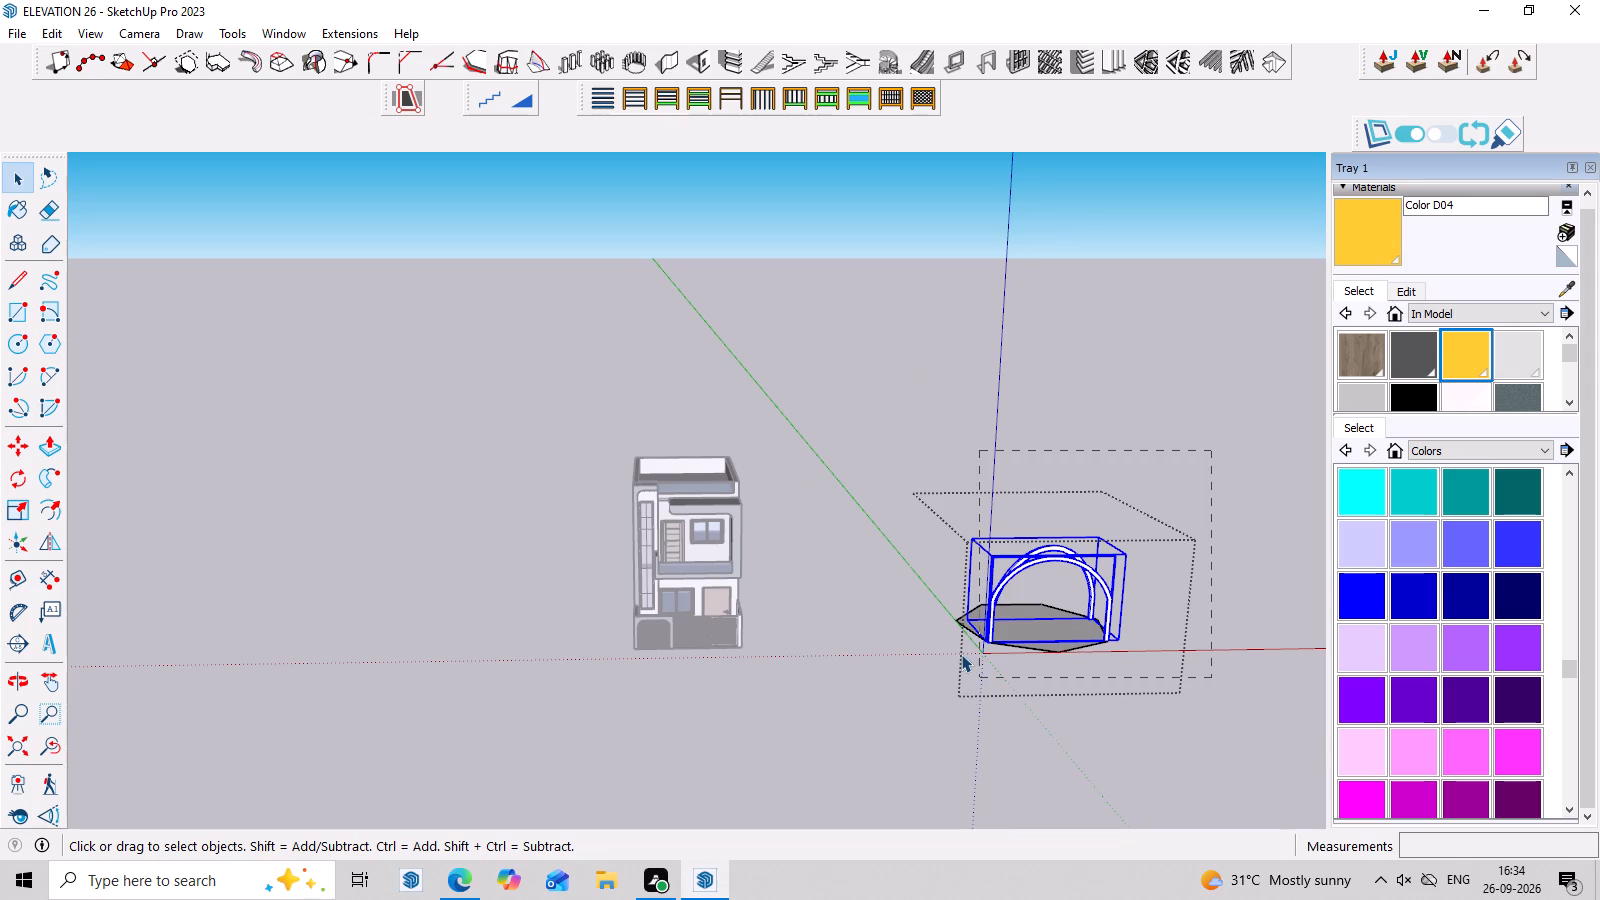
pyautogui.press('Delete')
pyautogui.scroll(-3, 839, 541)
pyautogui.click(977, 506)
# Examine the house's front elevation up close, from the gate and compound wall up to the parapet.
pyautogui.scroll(3, 971, 516)
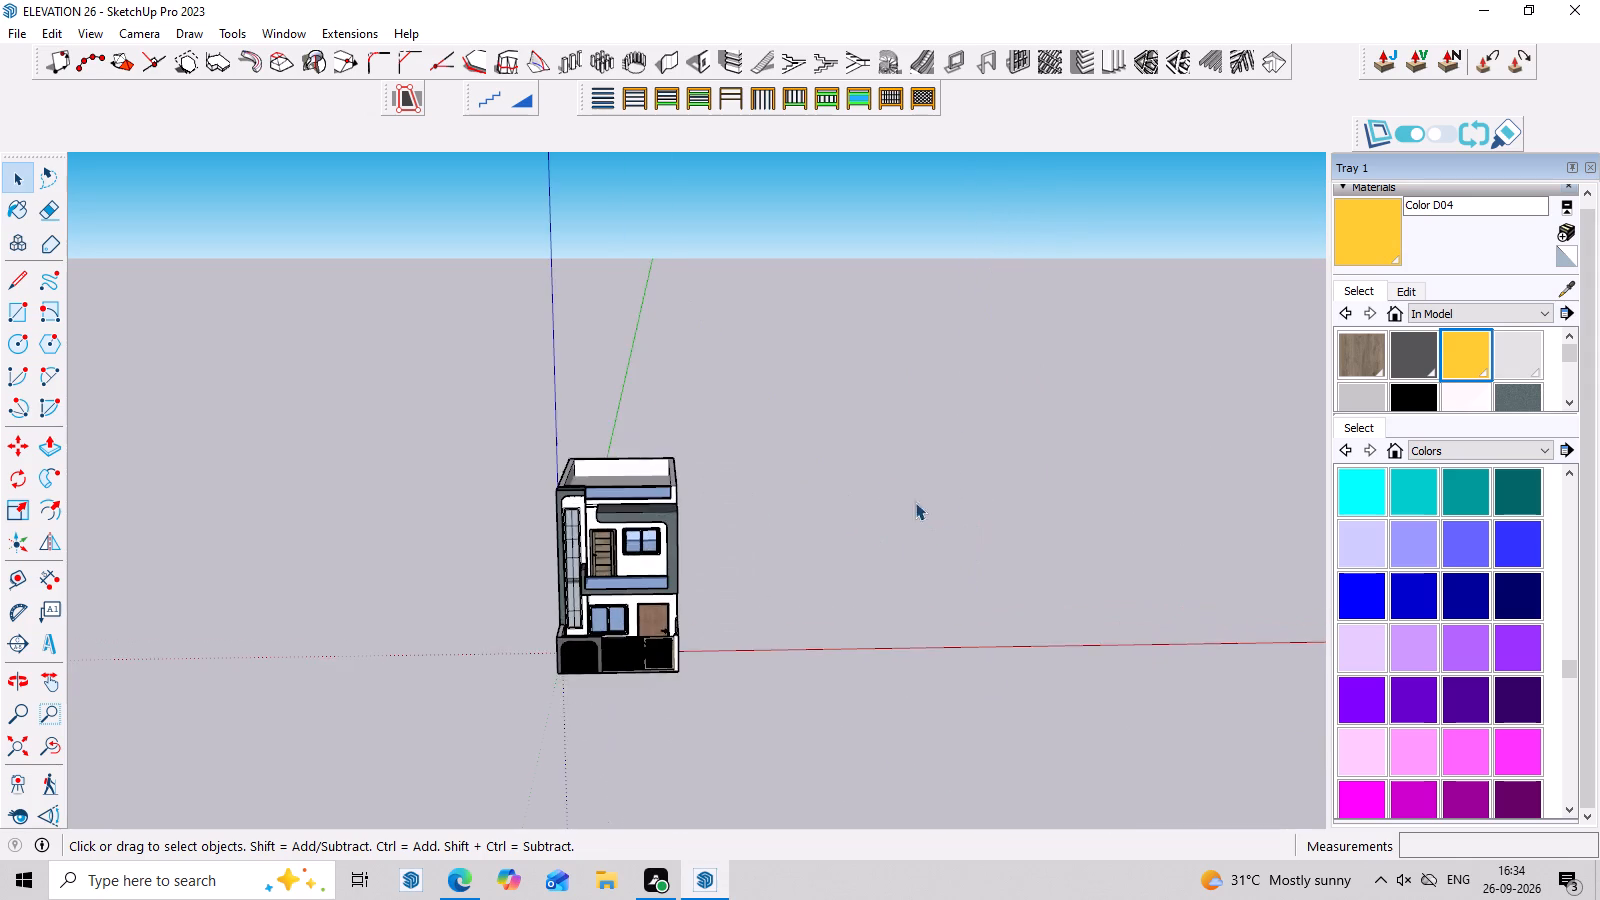
pyautogui.scroll(4, 915, 502)
pyautogui.moveTo(709, 490); pyautogui.dragTo(775, 380, button='middle')
pyautogui.scroll(1, 767, 380)
pyautogui.scroll(1, 565, 587)
pyautogui.scroll(-8, 581, 565)
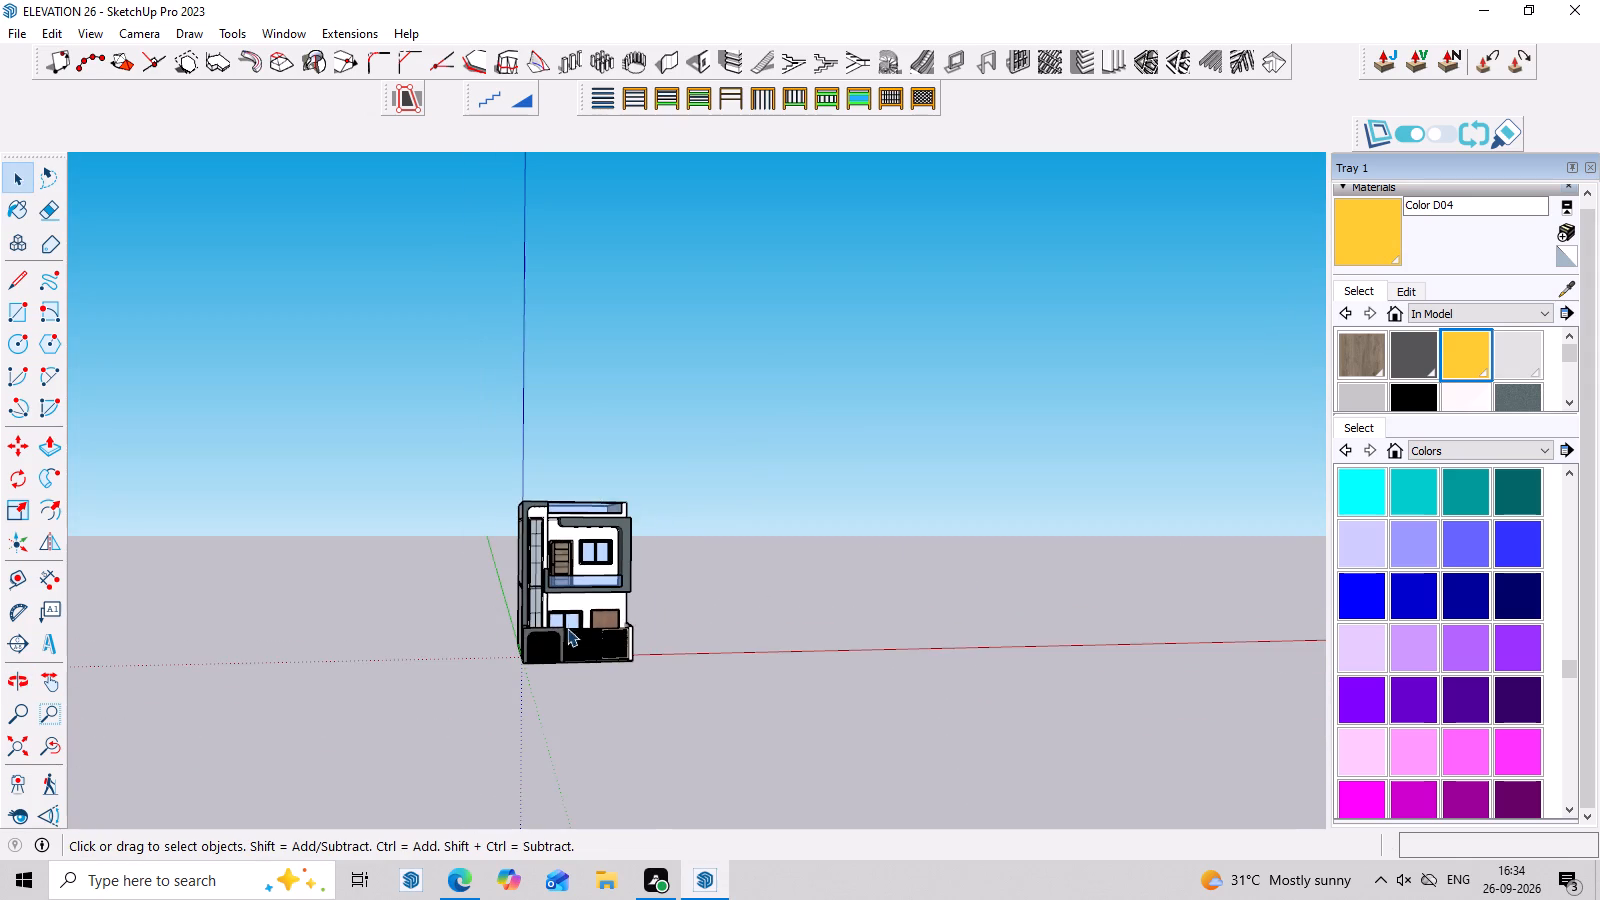
pyautogui.scroll(9, 571, 616)
pyautogui.moveTo(686, 641); pyautogui.dragTo(654, 680, button='middle')
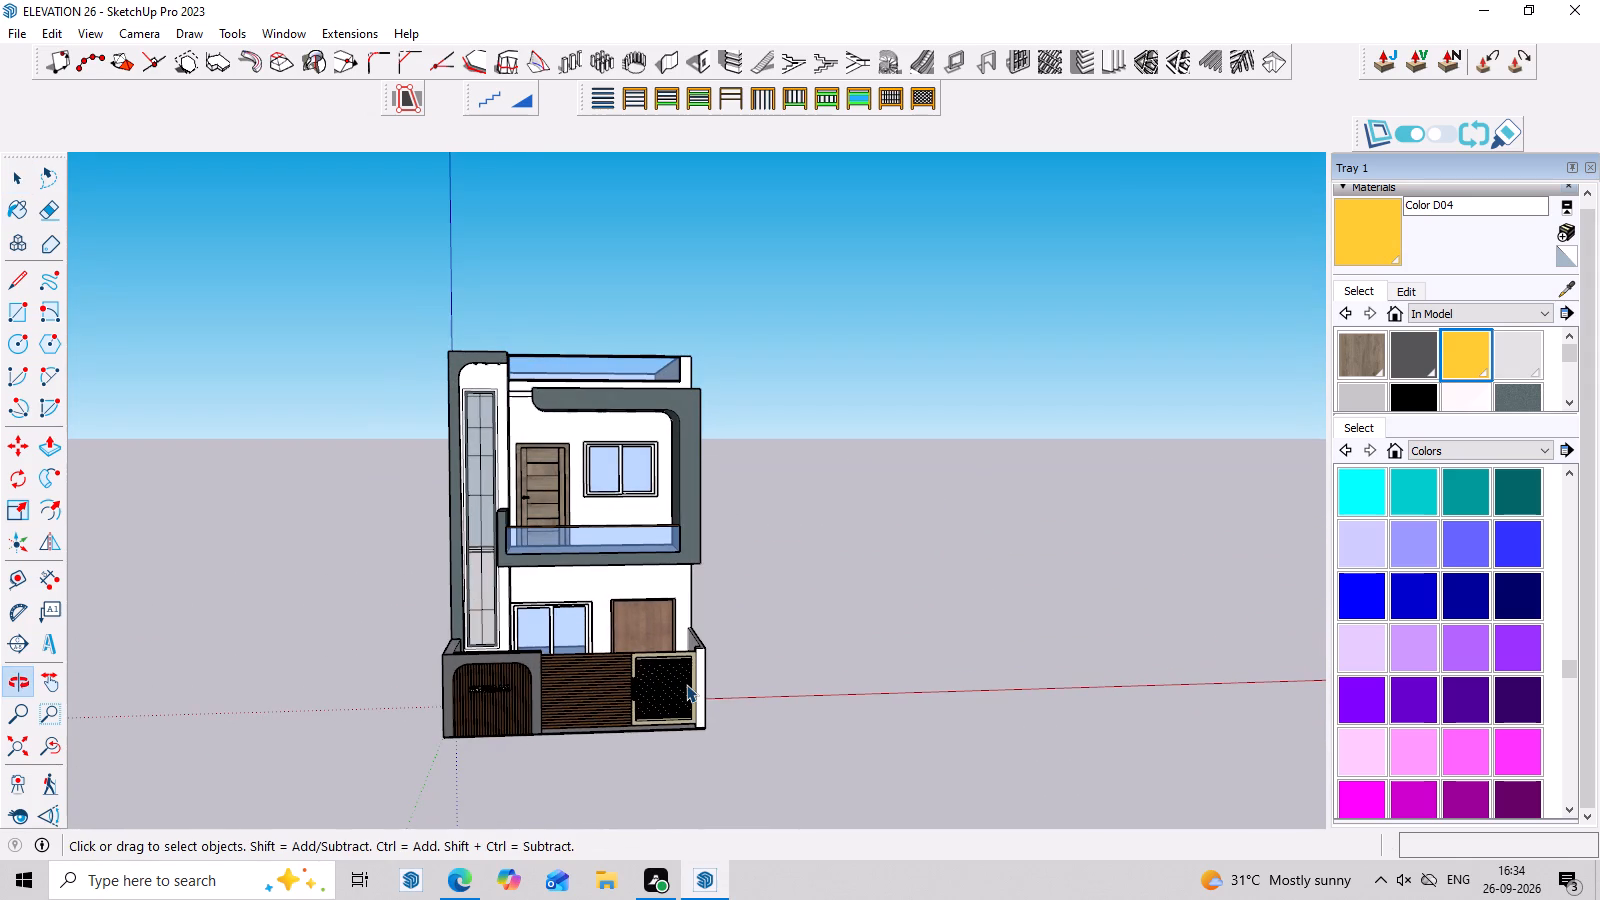
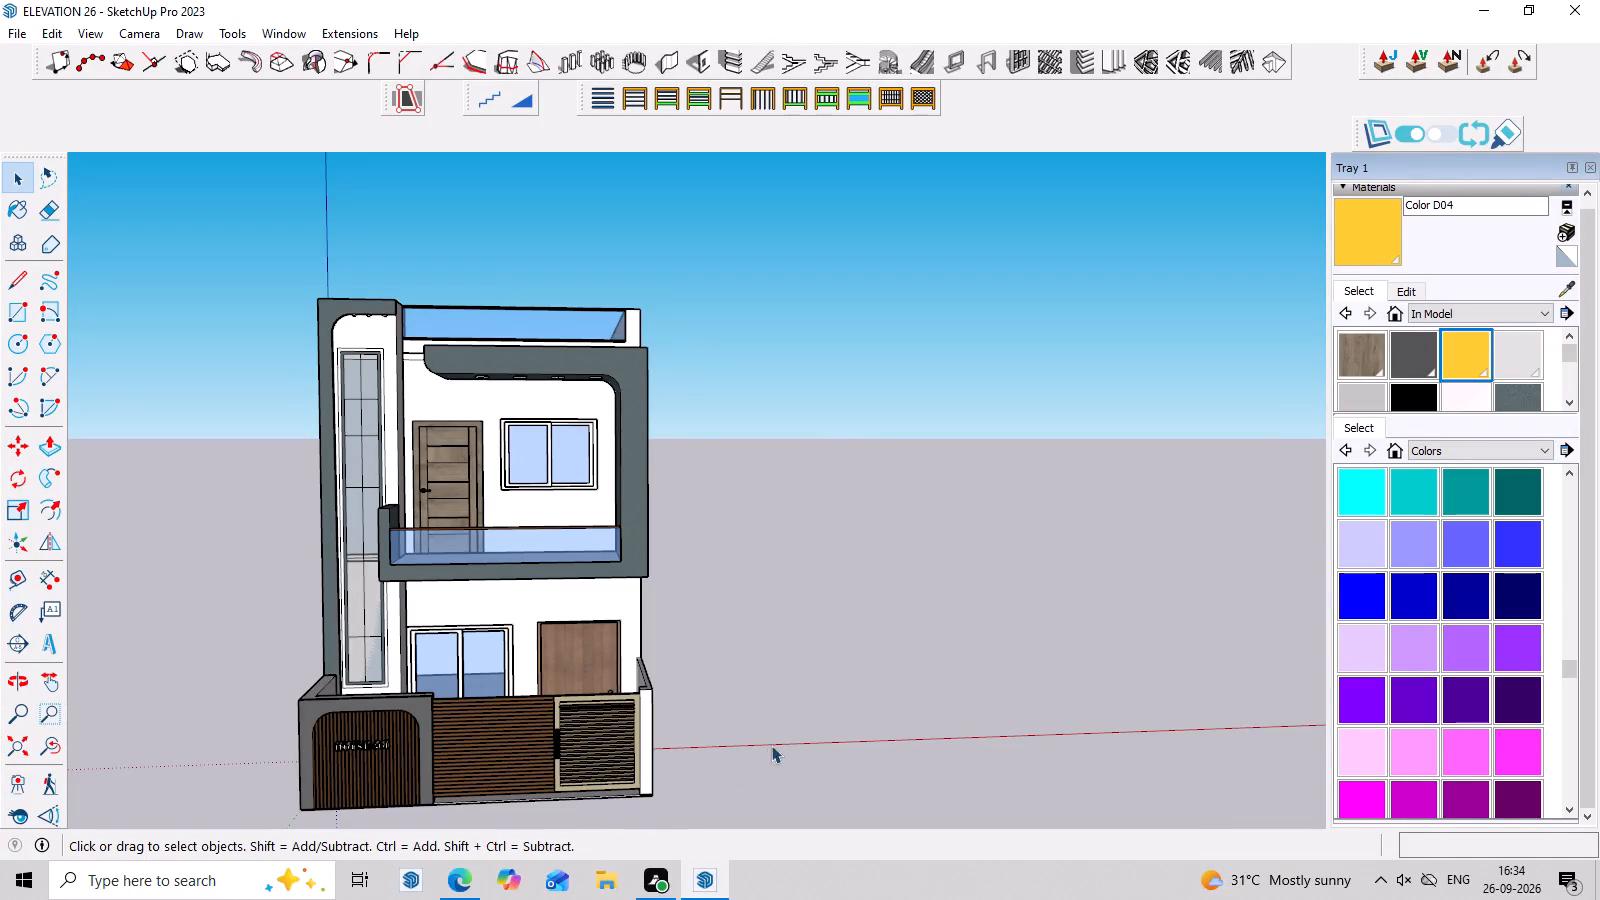
# Examine the front elevation of the house model from several heights and angles.
pyautogui.scroll(2, 758, 574)
pyautogui.moveTo(758, 570); pyautogui.dragTo(754, 610, button='middle')
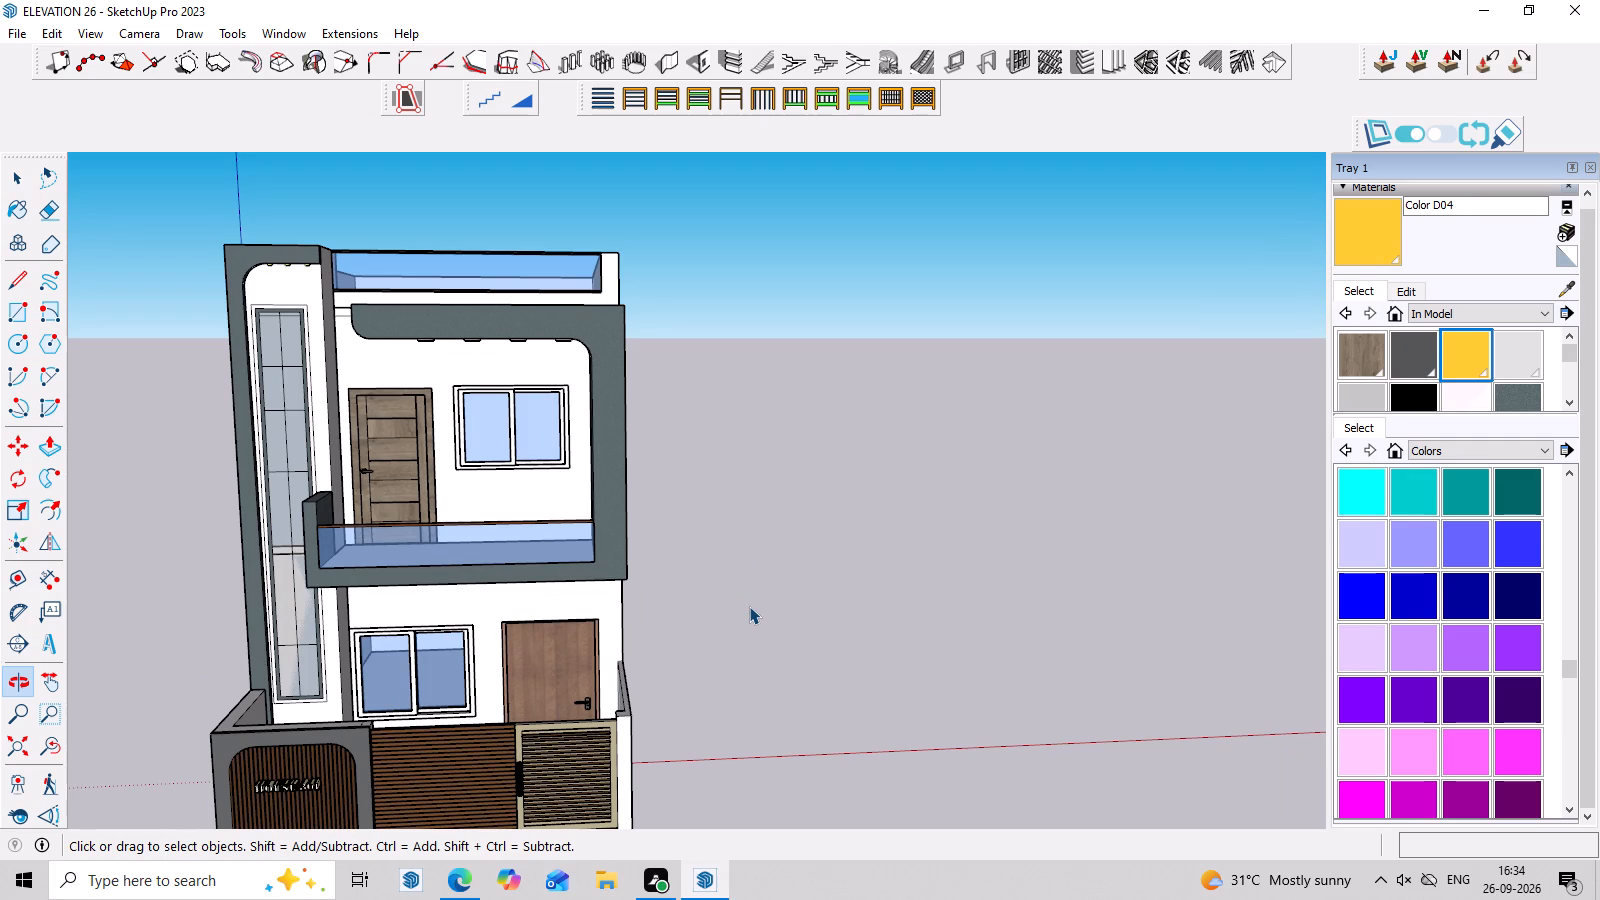
pyautogui.scroll(-1, 712, 667)
pyautogui.moveTo(716, 642); pyautogui.dragTo(694, 637, button='middle')
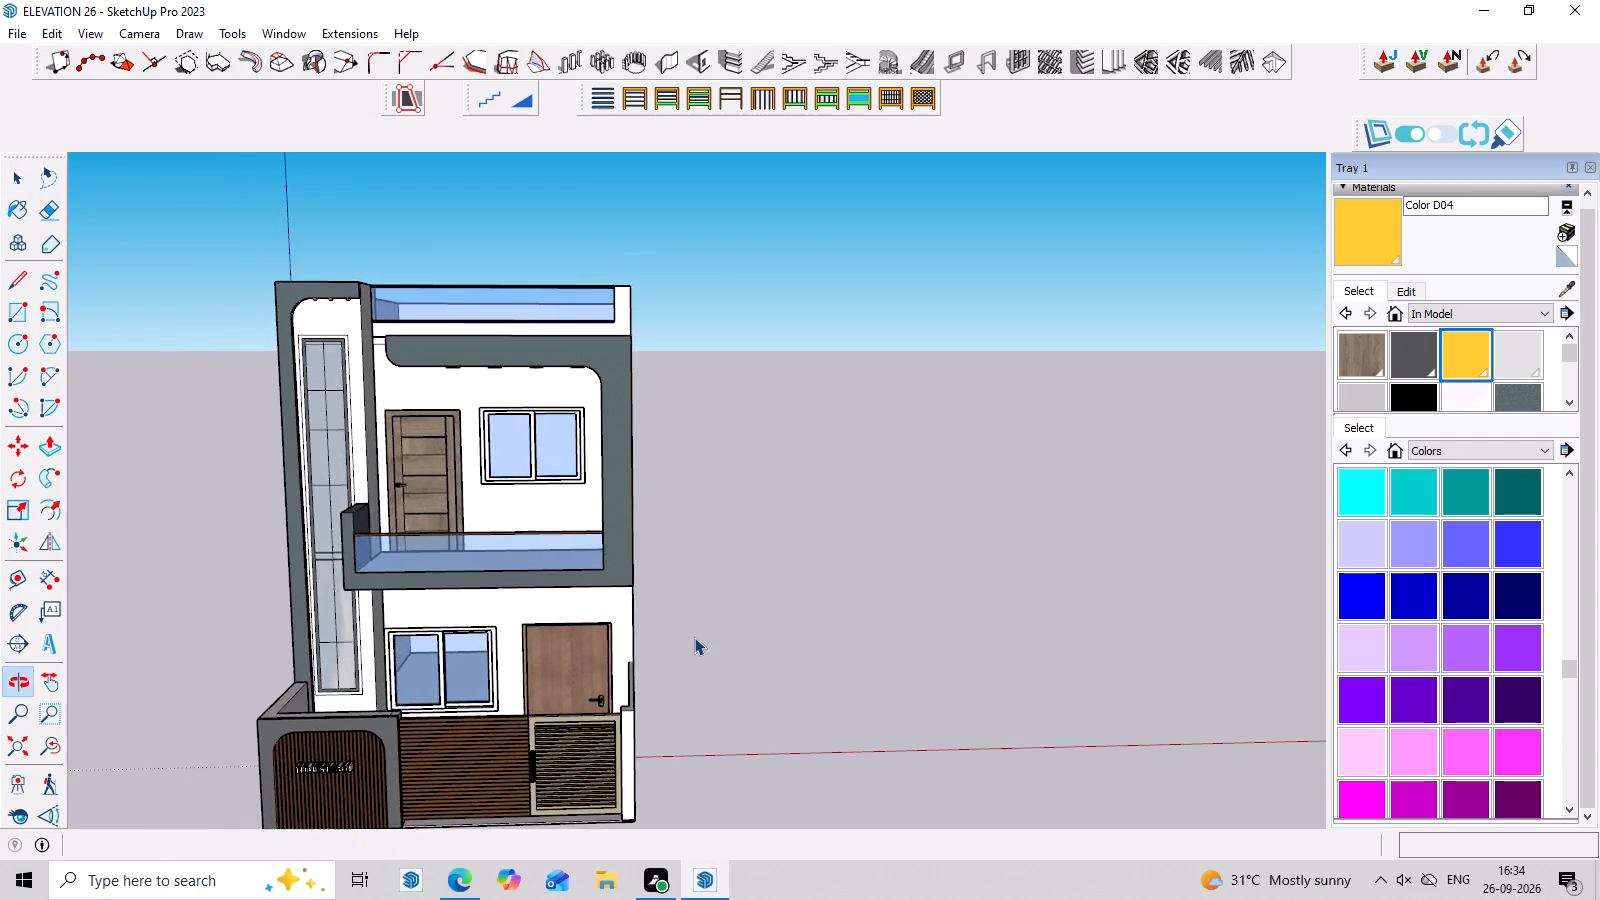
pyautogui.scroll(2, 694, 637)
pyautogui.moveTo(689, 626); pyautogui.dragTo(612, 791, button='middle')
pyautogui.scroll(1, 611, 794)
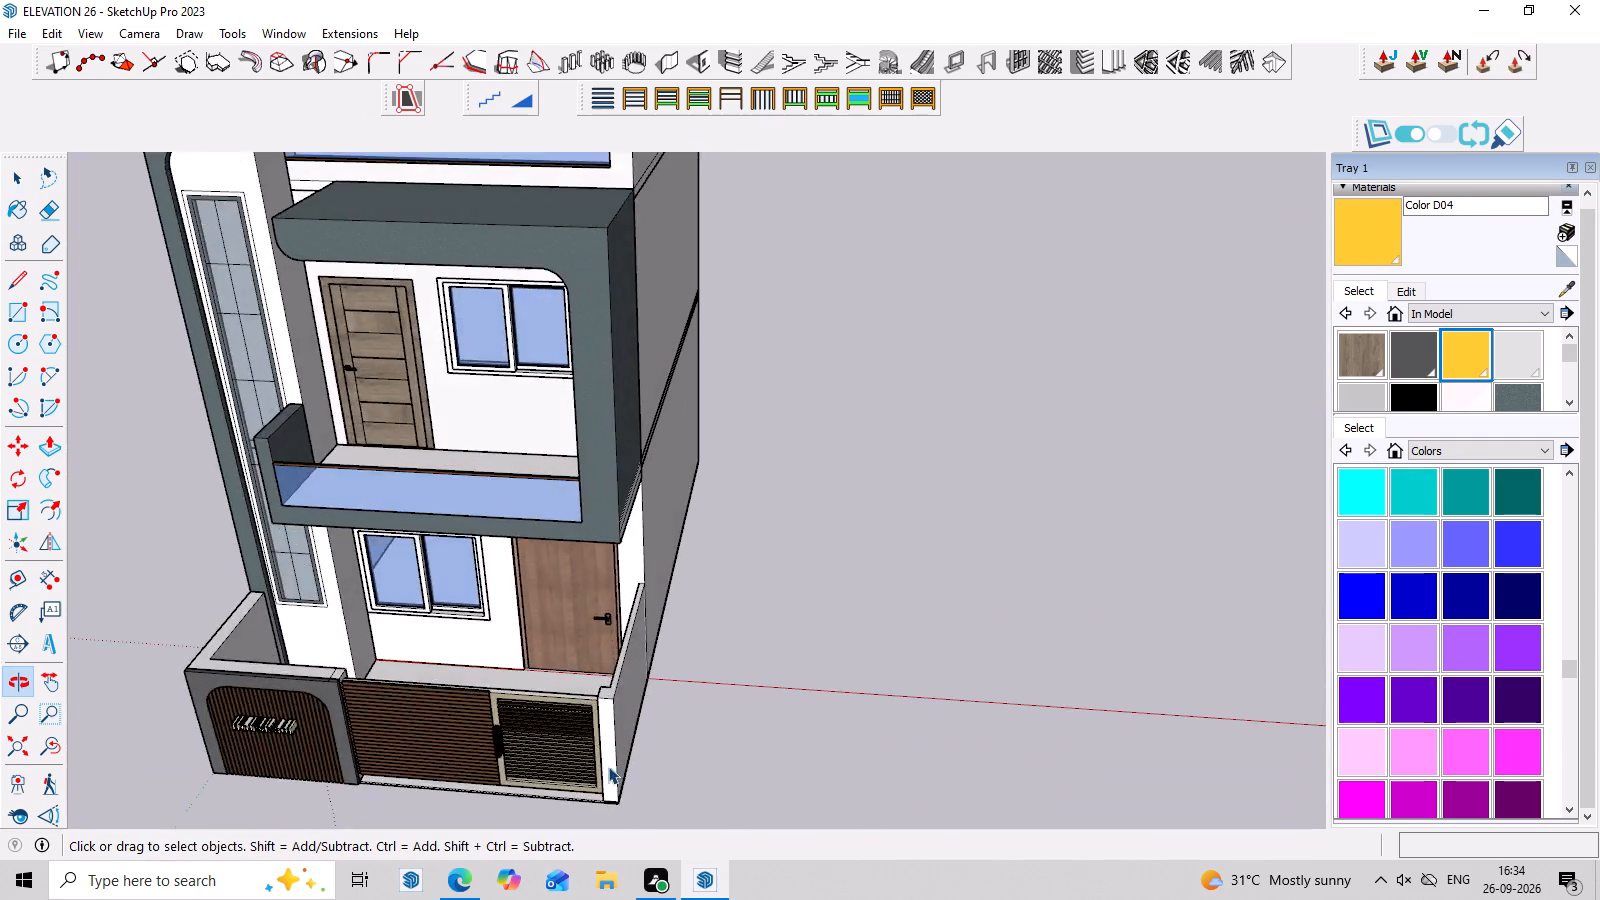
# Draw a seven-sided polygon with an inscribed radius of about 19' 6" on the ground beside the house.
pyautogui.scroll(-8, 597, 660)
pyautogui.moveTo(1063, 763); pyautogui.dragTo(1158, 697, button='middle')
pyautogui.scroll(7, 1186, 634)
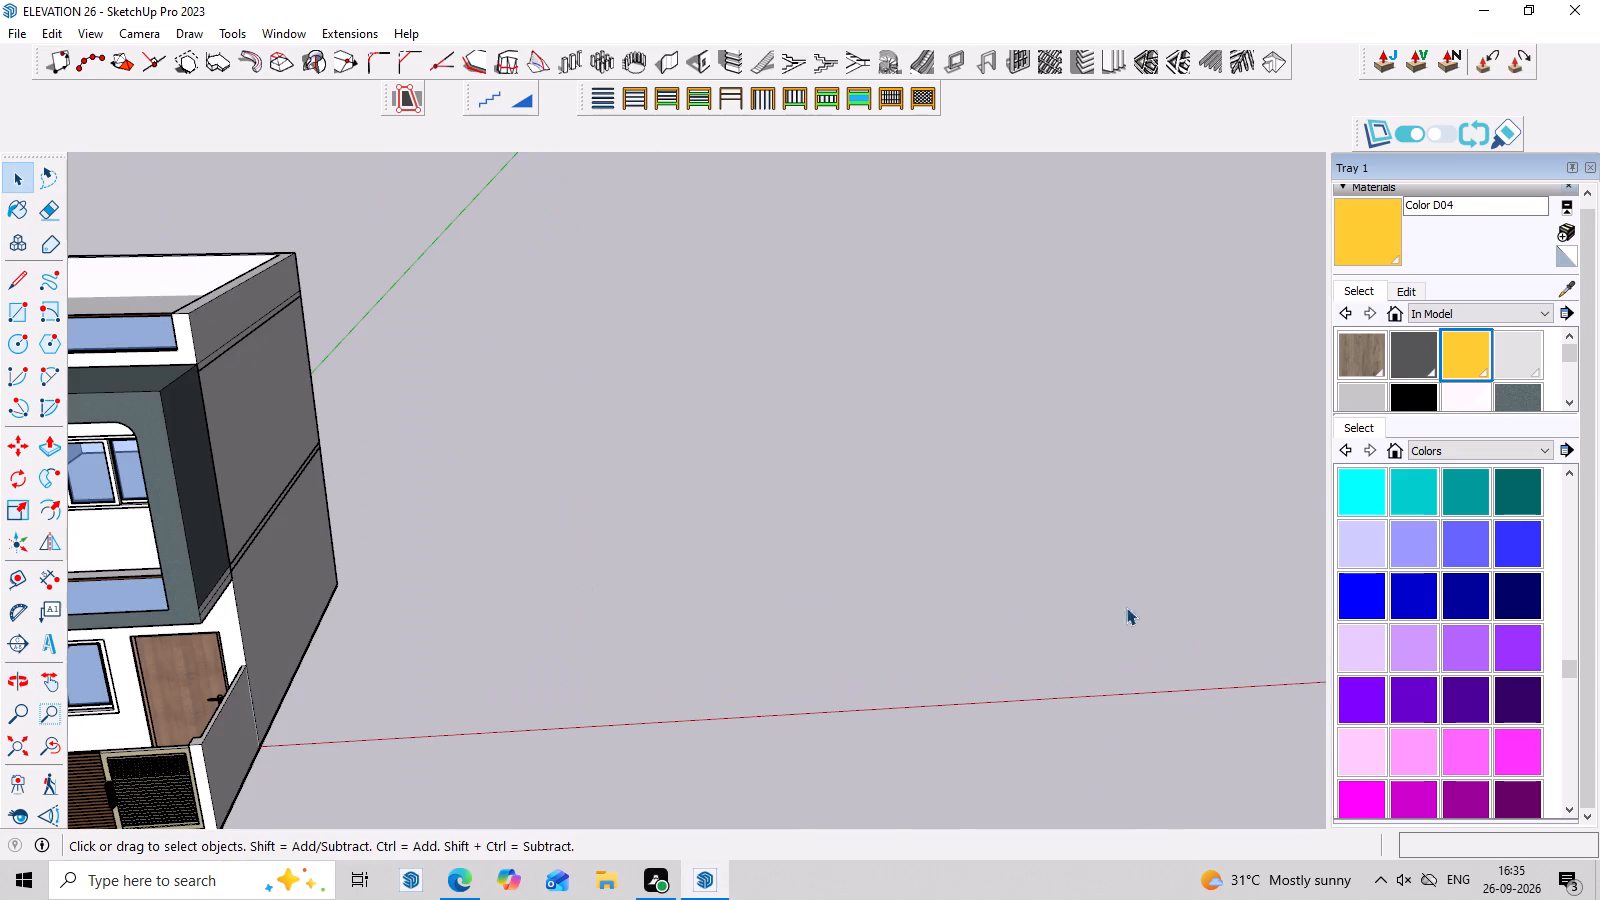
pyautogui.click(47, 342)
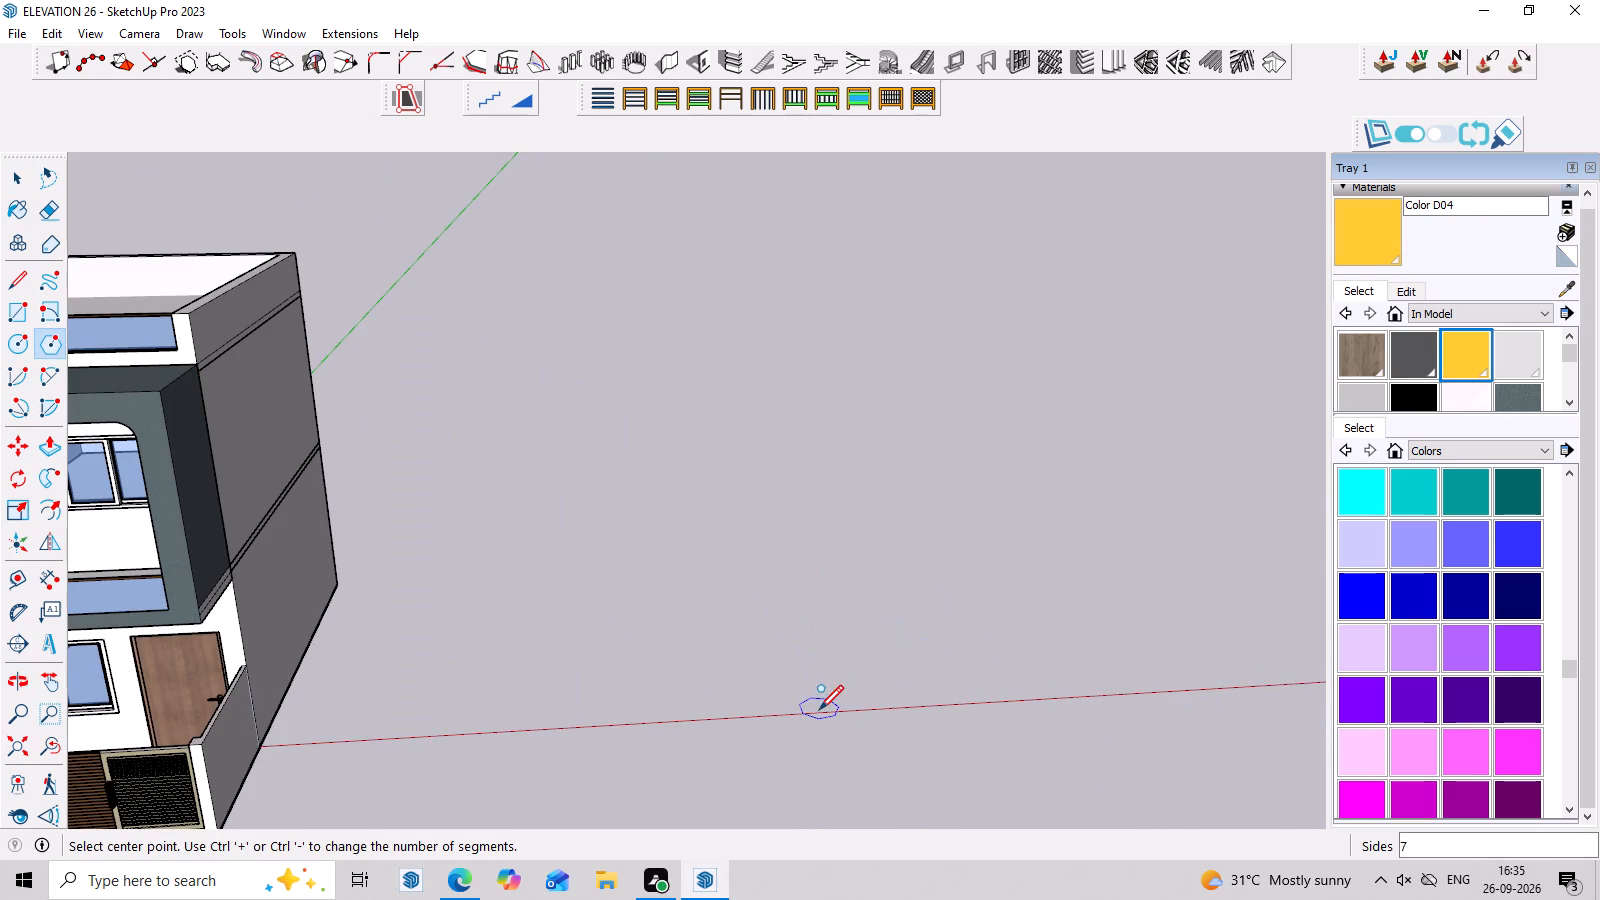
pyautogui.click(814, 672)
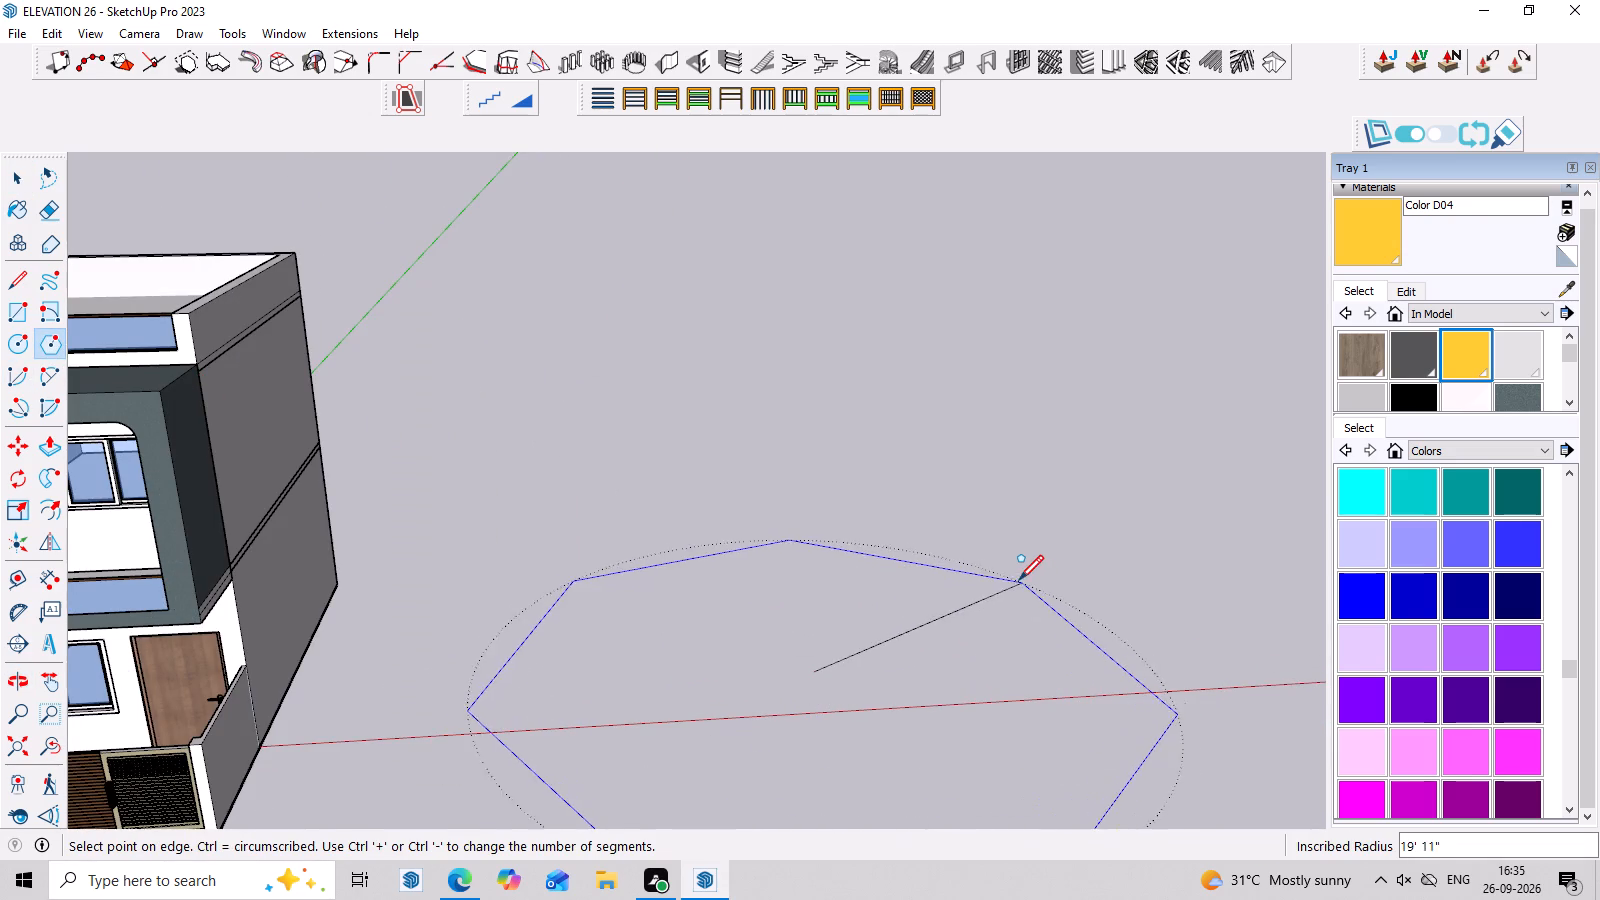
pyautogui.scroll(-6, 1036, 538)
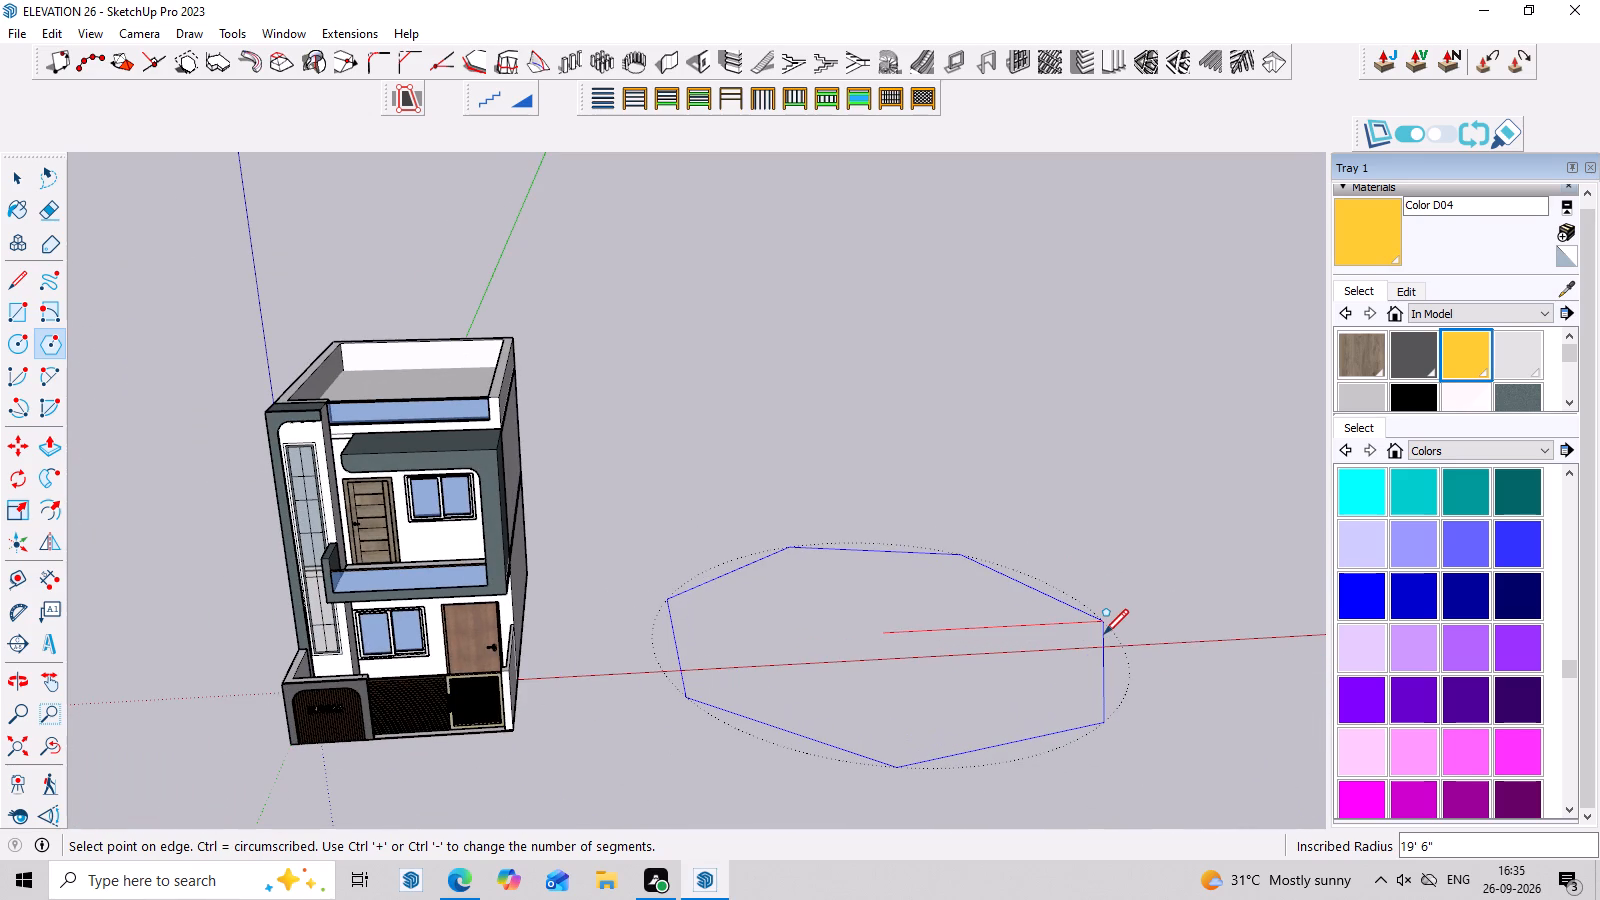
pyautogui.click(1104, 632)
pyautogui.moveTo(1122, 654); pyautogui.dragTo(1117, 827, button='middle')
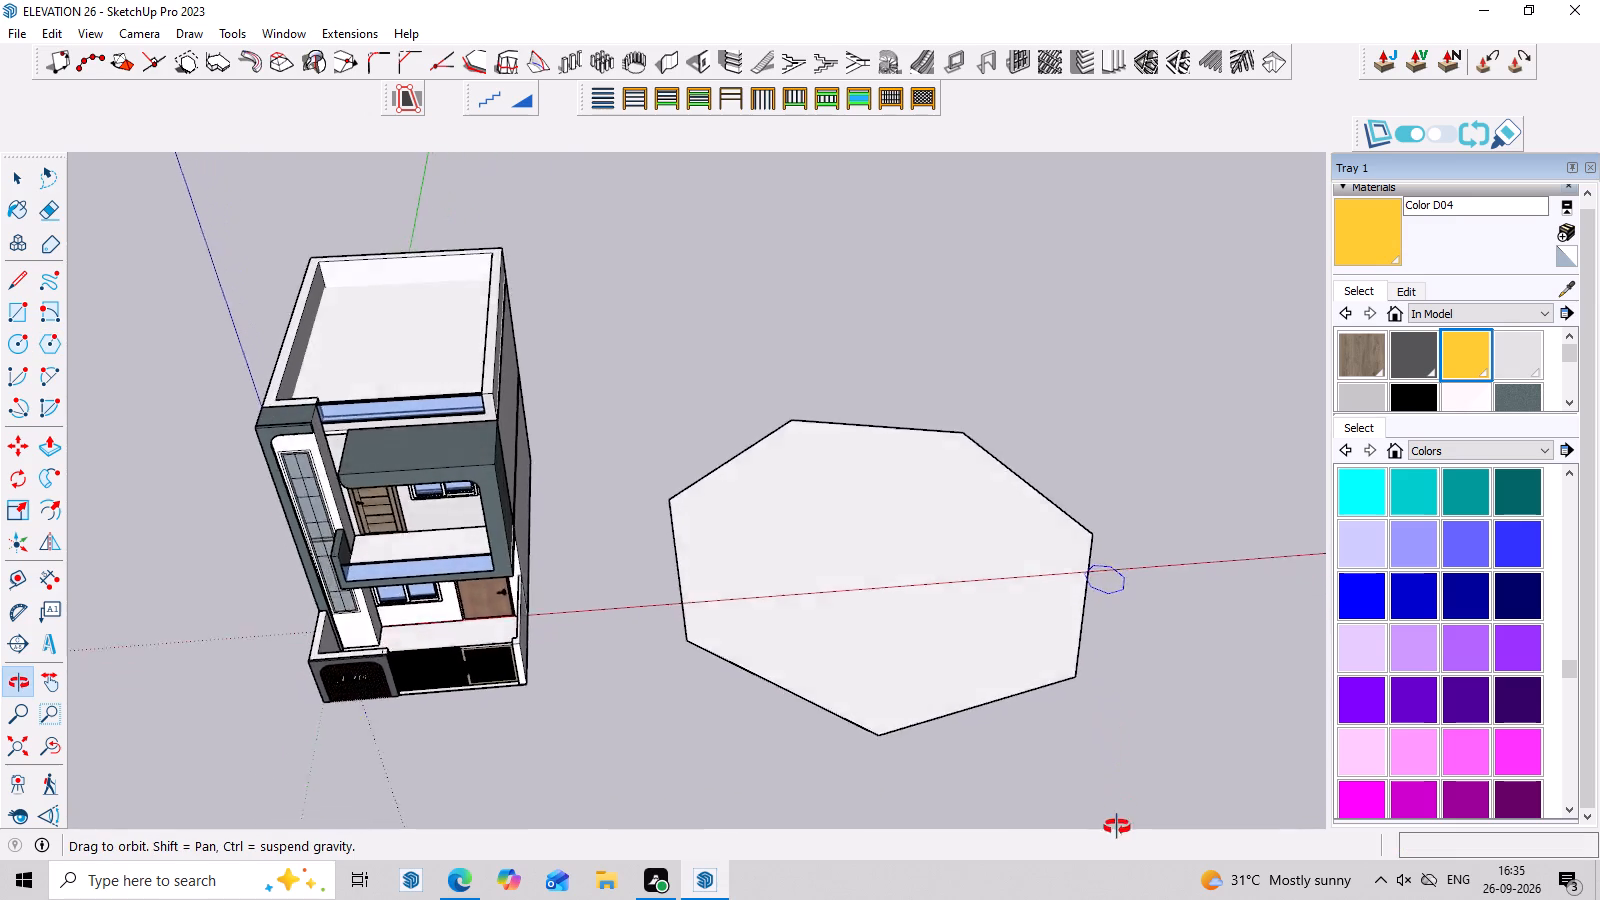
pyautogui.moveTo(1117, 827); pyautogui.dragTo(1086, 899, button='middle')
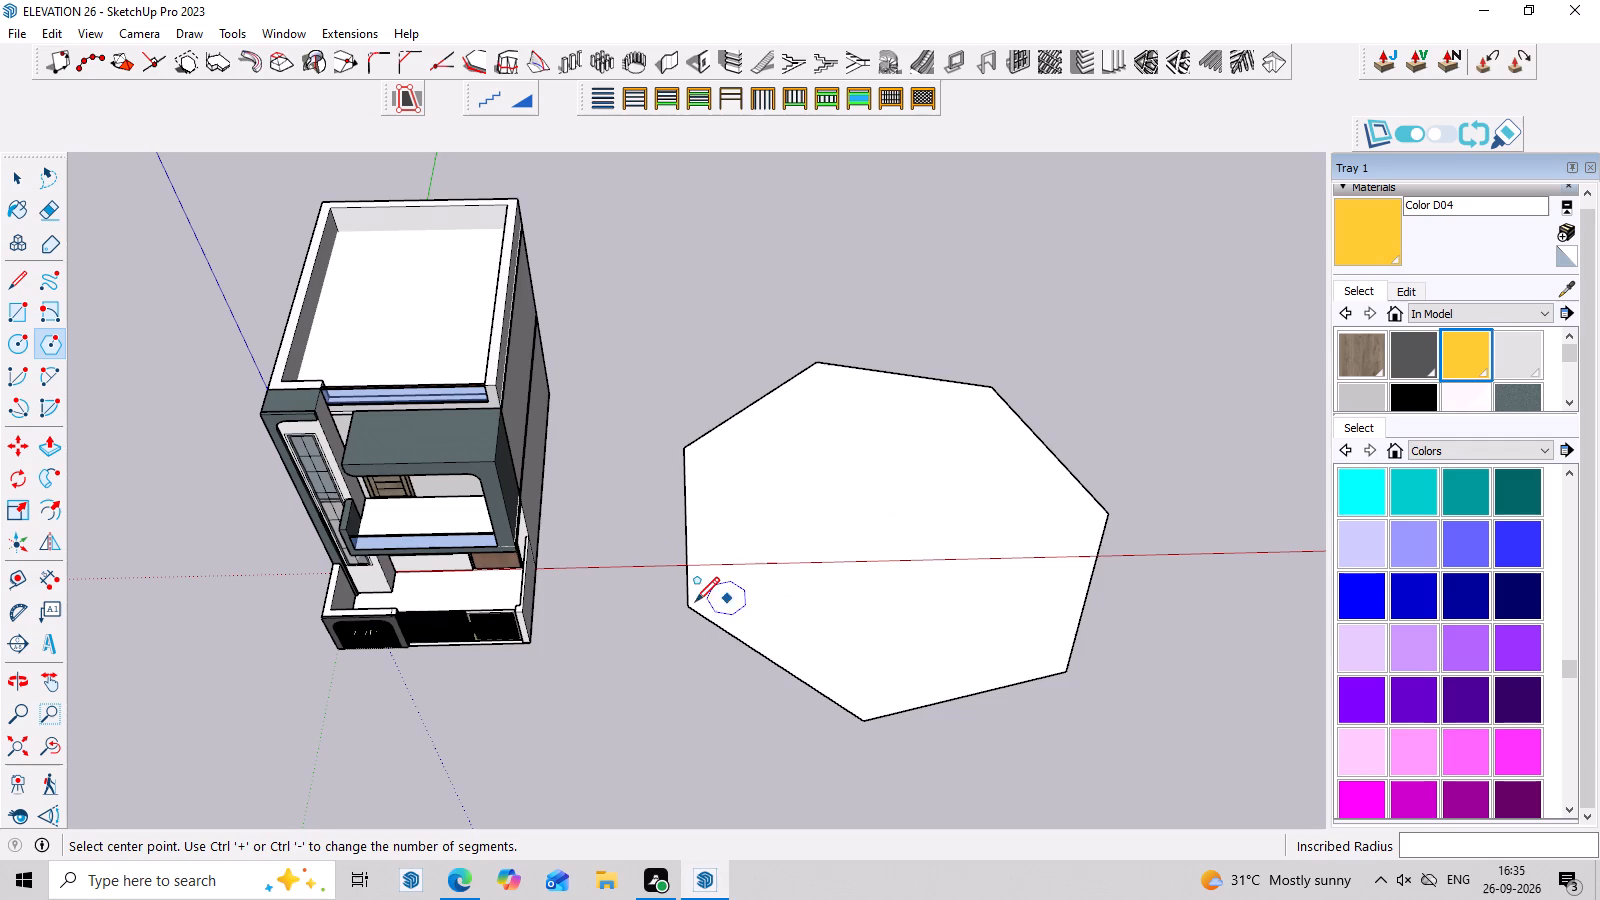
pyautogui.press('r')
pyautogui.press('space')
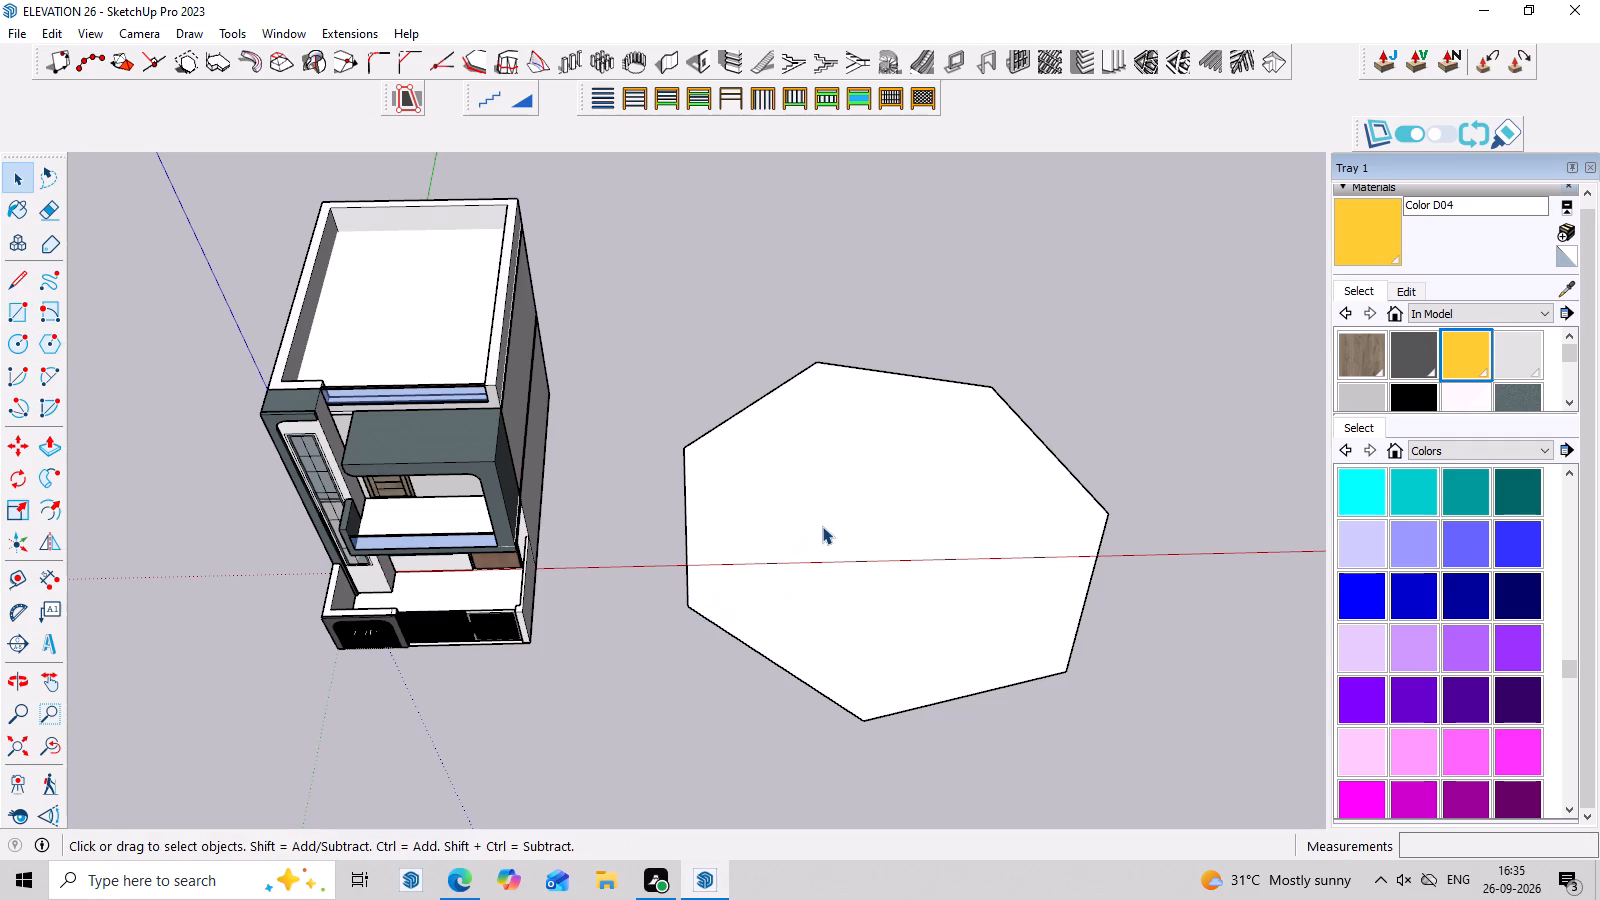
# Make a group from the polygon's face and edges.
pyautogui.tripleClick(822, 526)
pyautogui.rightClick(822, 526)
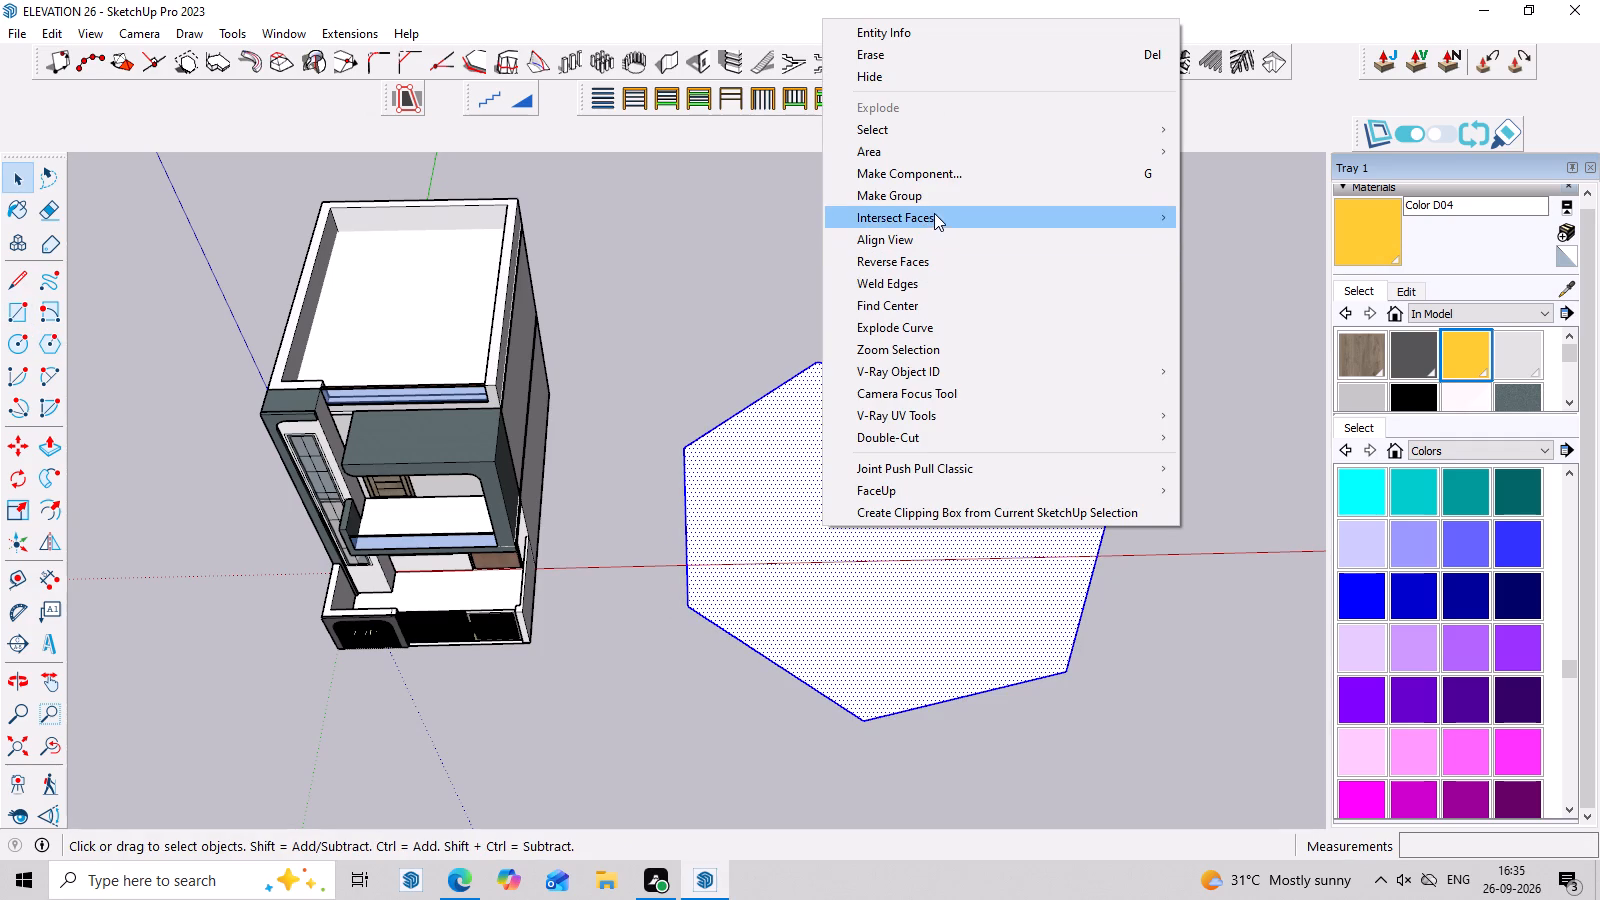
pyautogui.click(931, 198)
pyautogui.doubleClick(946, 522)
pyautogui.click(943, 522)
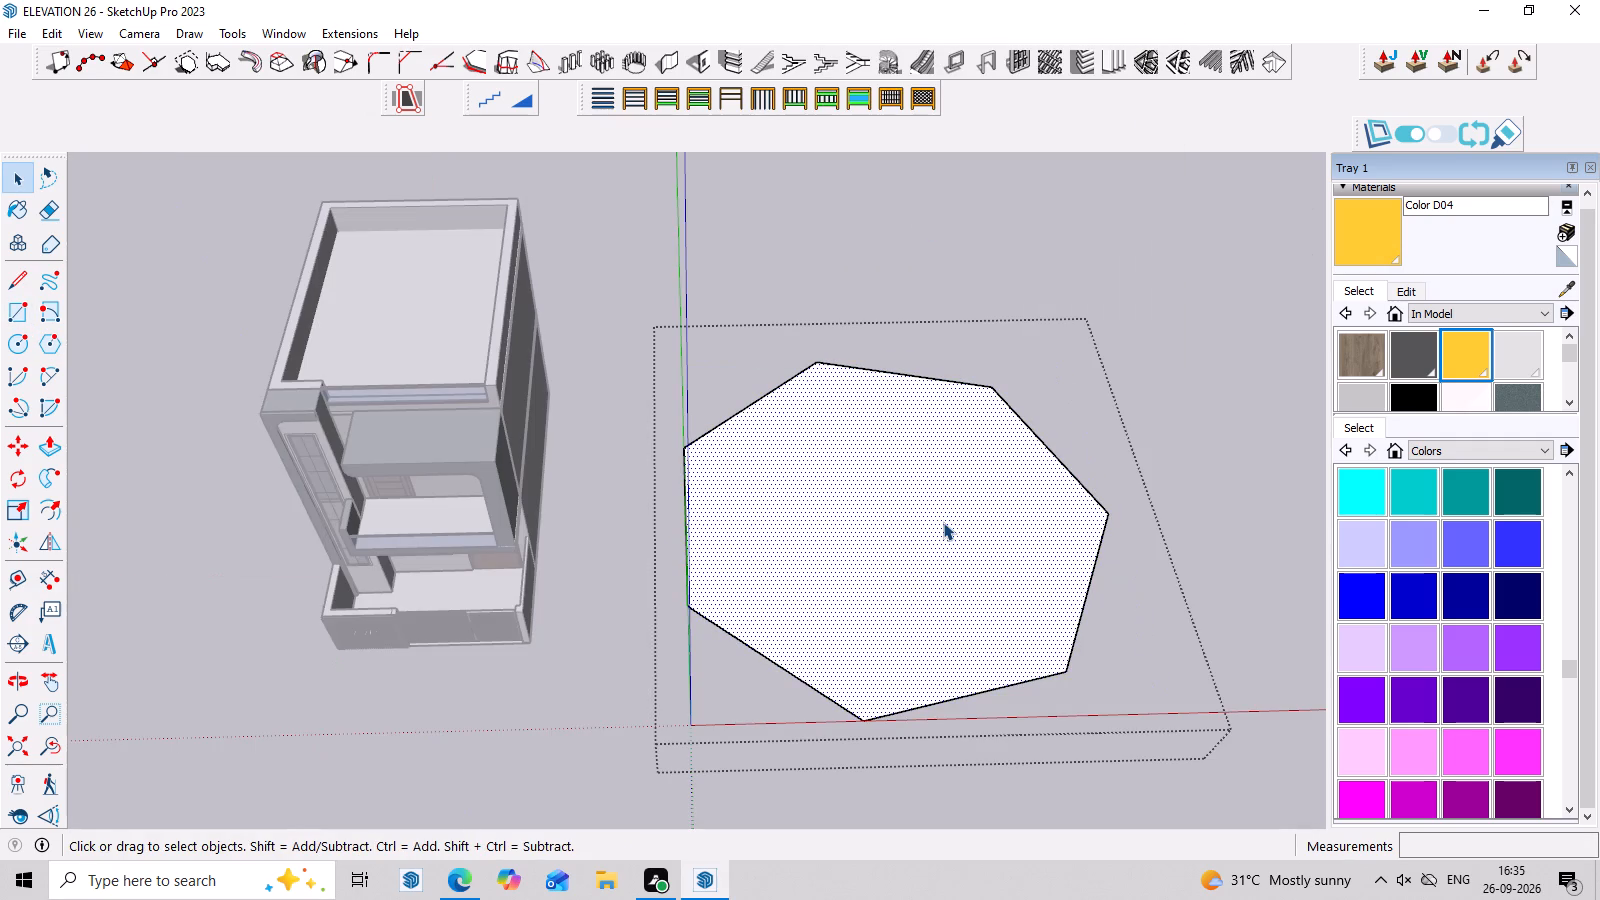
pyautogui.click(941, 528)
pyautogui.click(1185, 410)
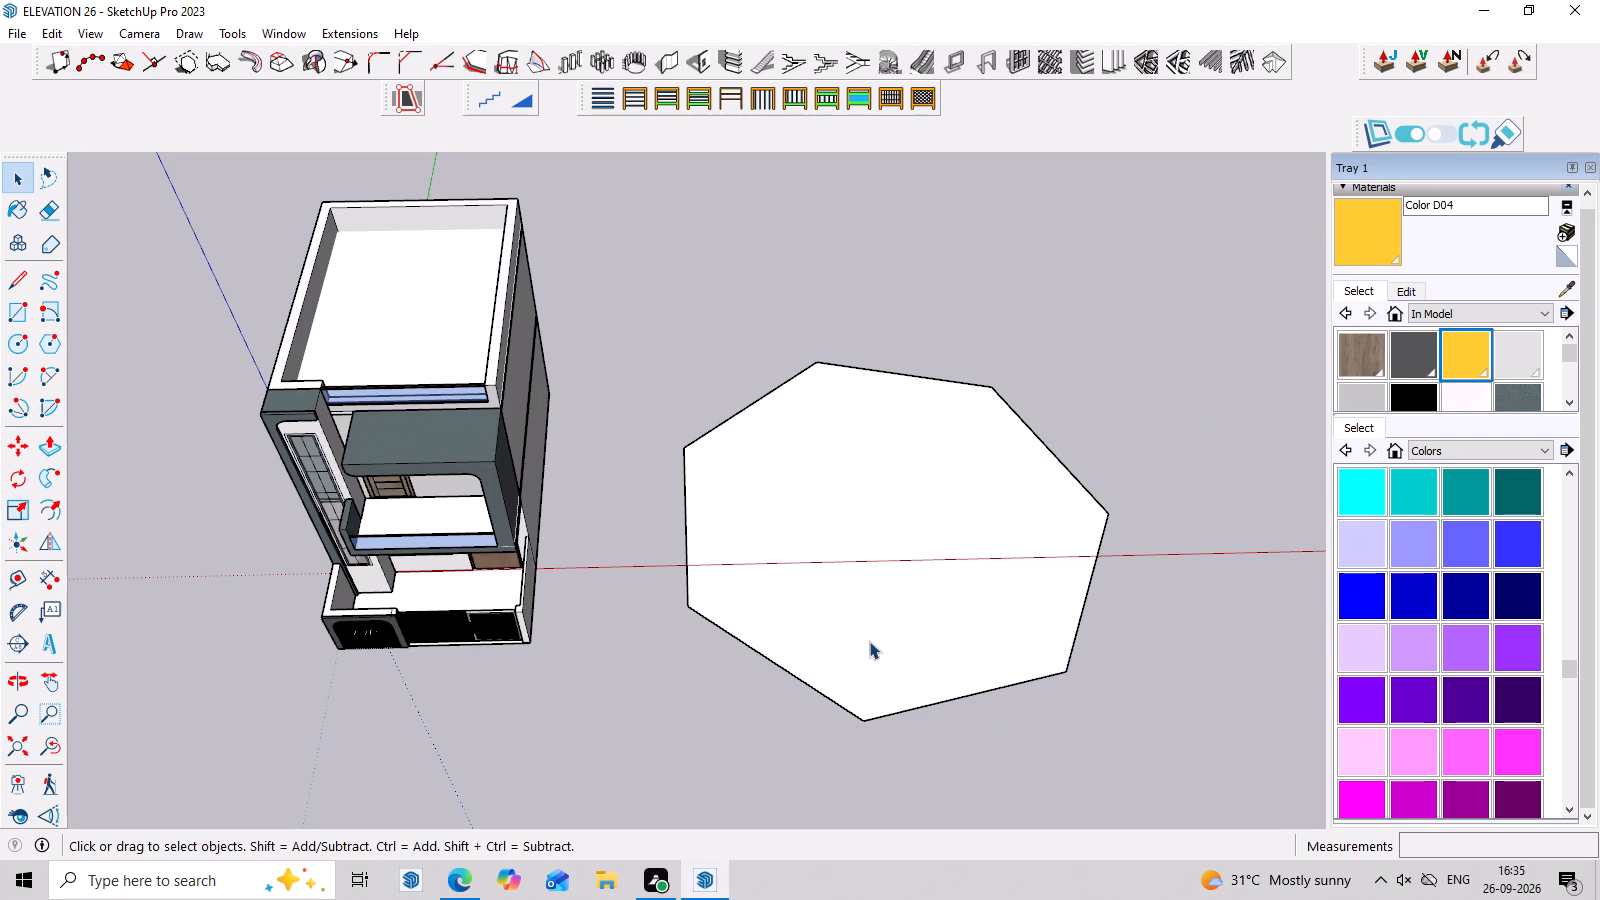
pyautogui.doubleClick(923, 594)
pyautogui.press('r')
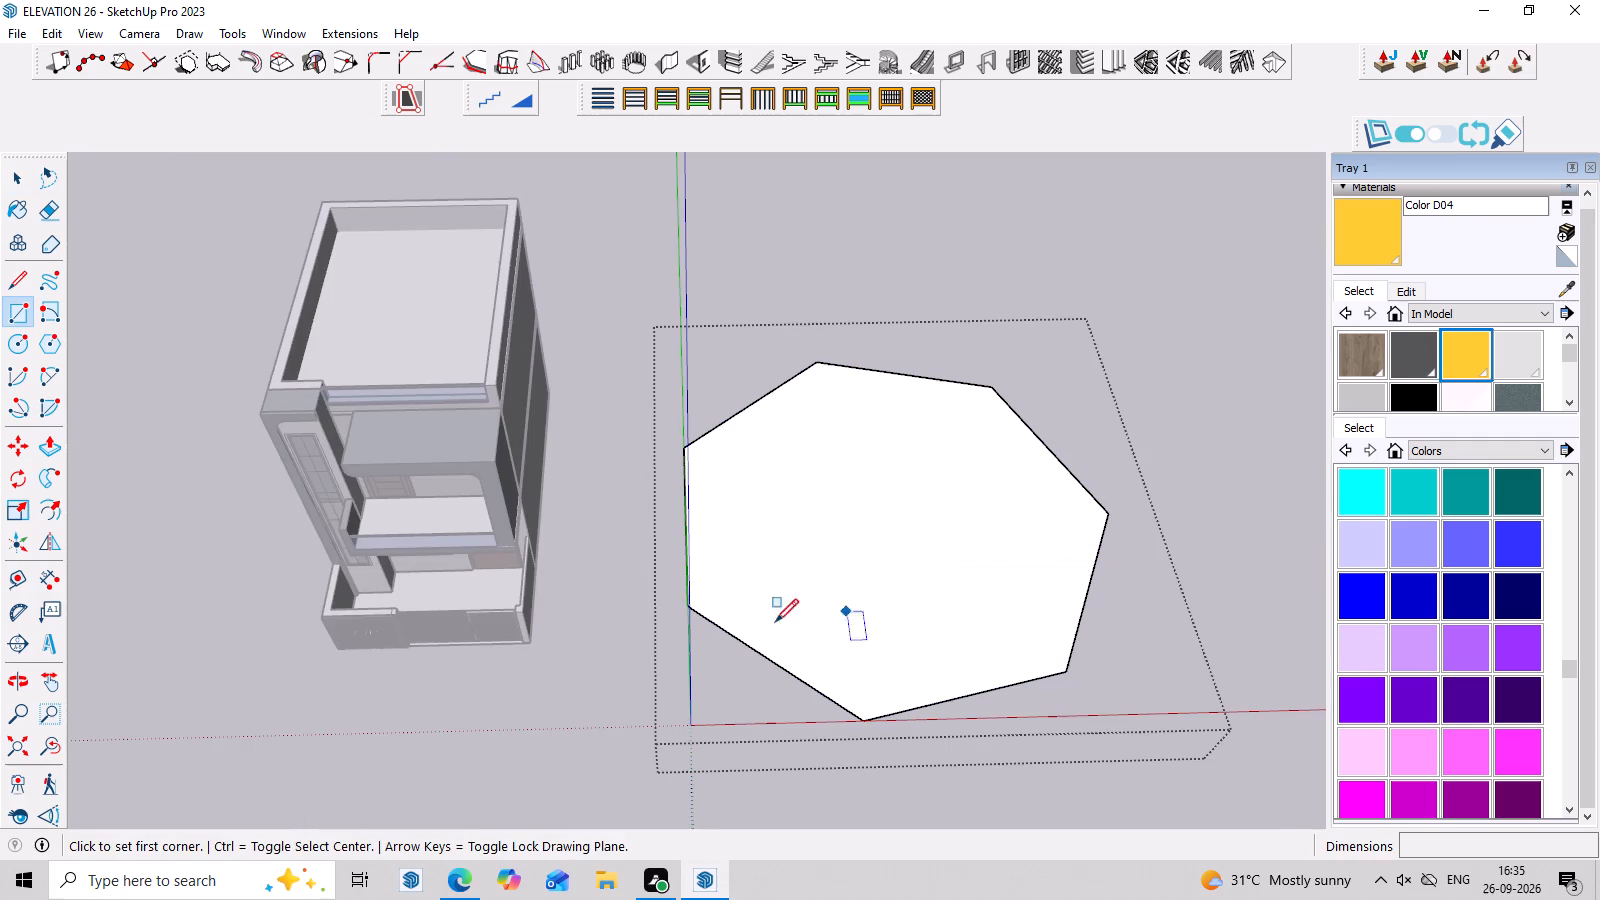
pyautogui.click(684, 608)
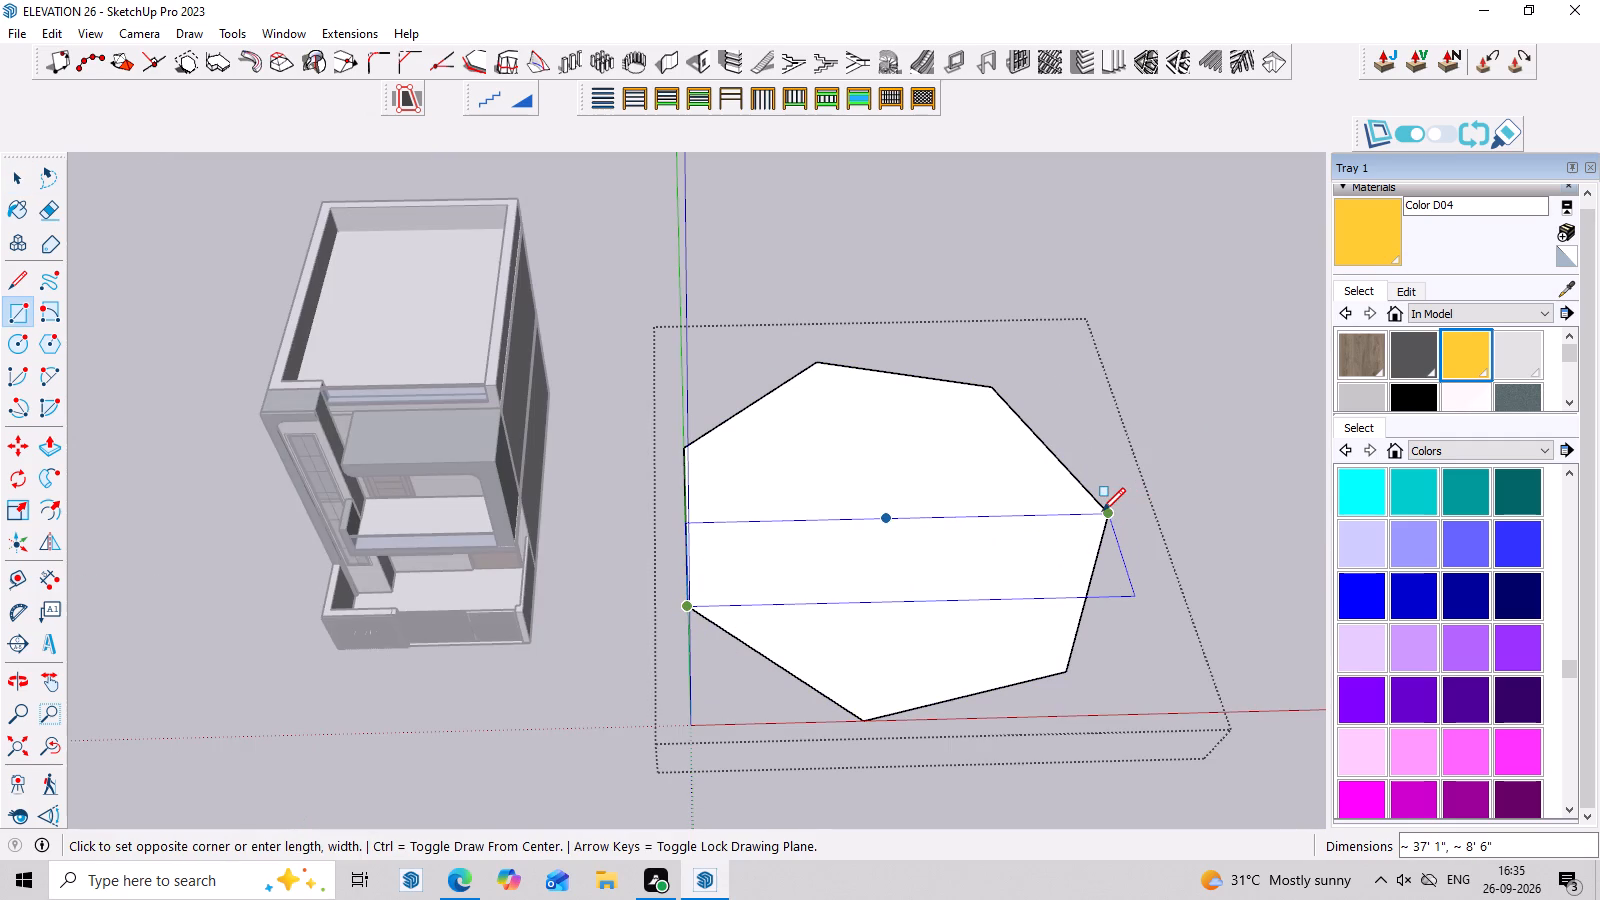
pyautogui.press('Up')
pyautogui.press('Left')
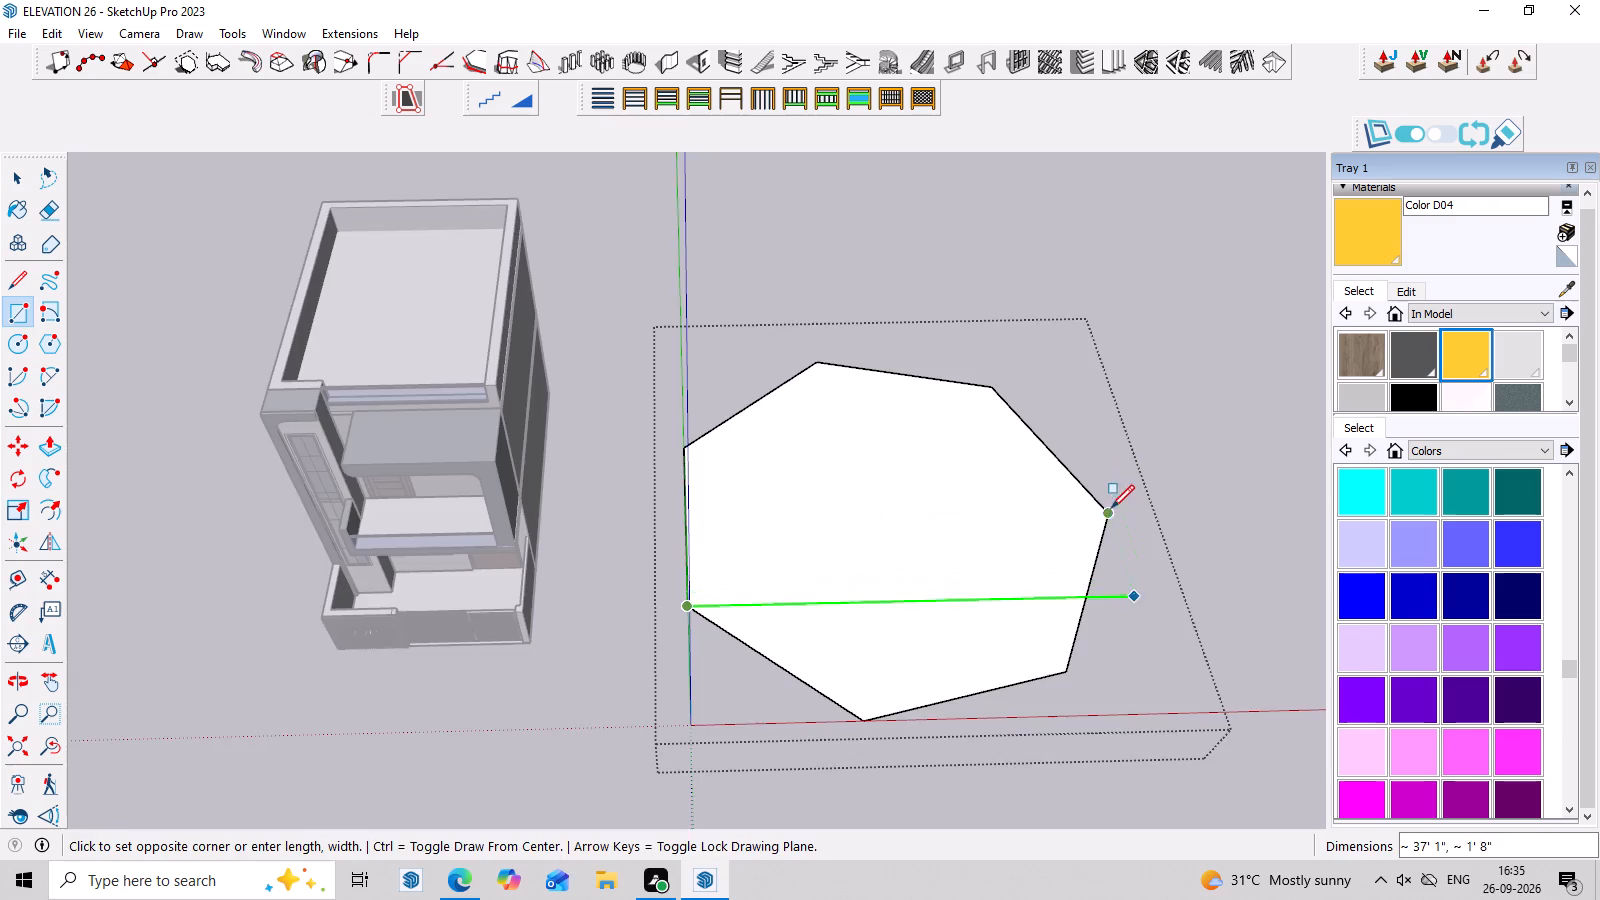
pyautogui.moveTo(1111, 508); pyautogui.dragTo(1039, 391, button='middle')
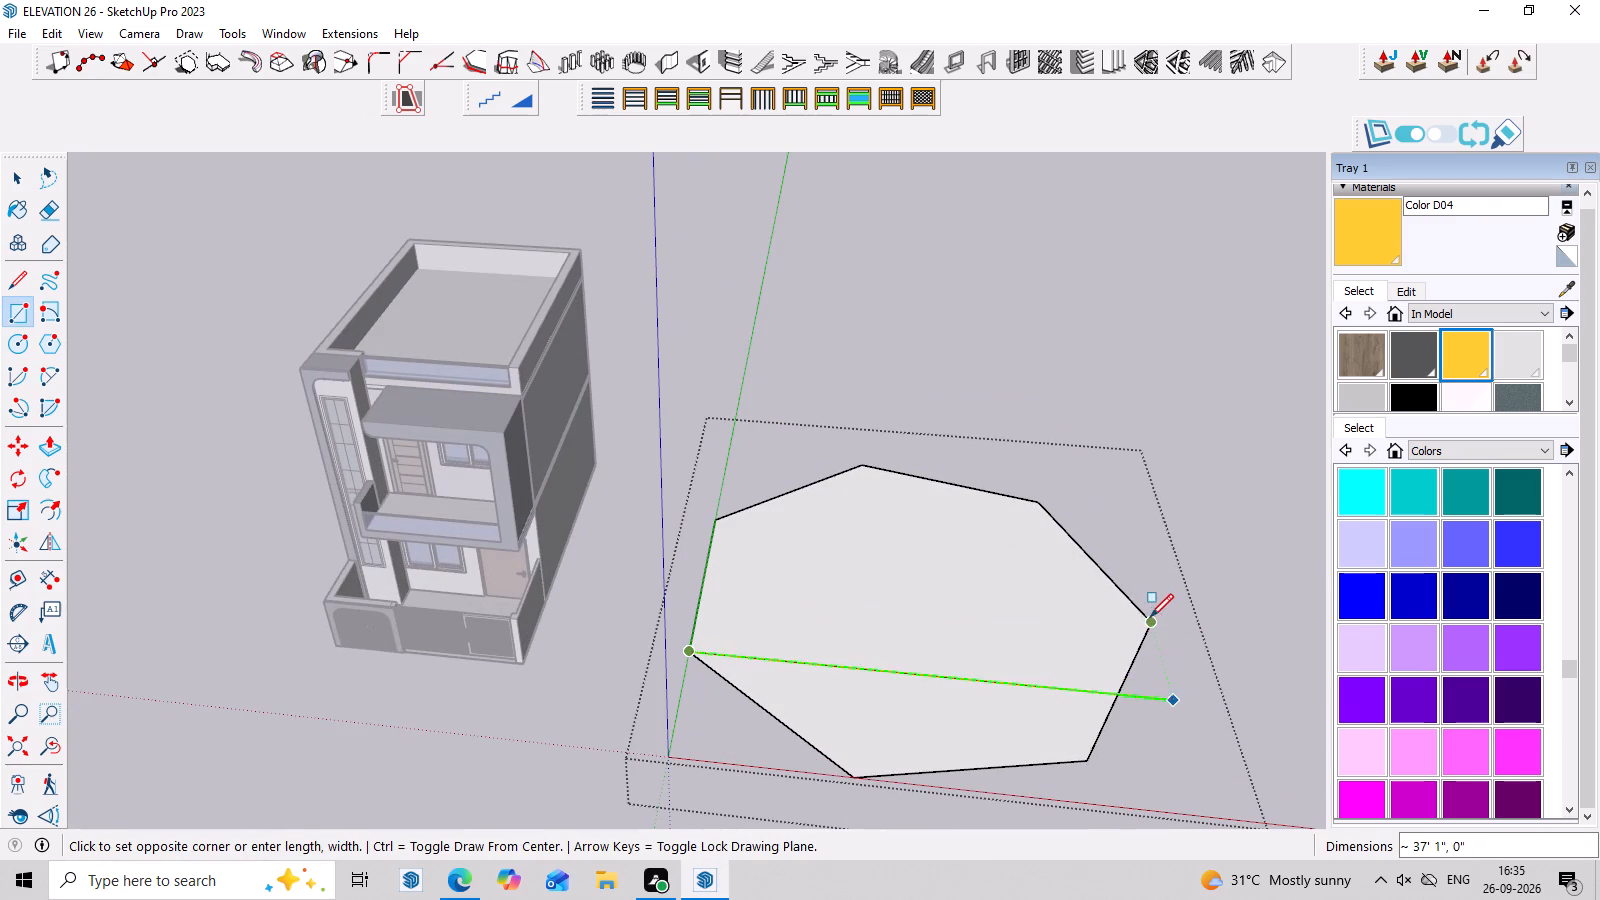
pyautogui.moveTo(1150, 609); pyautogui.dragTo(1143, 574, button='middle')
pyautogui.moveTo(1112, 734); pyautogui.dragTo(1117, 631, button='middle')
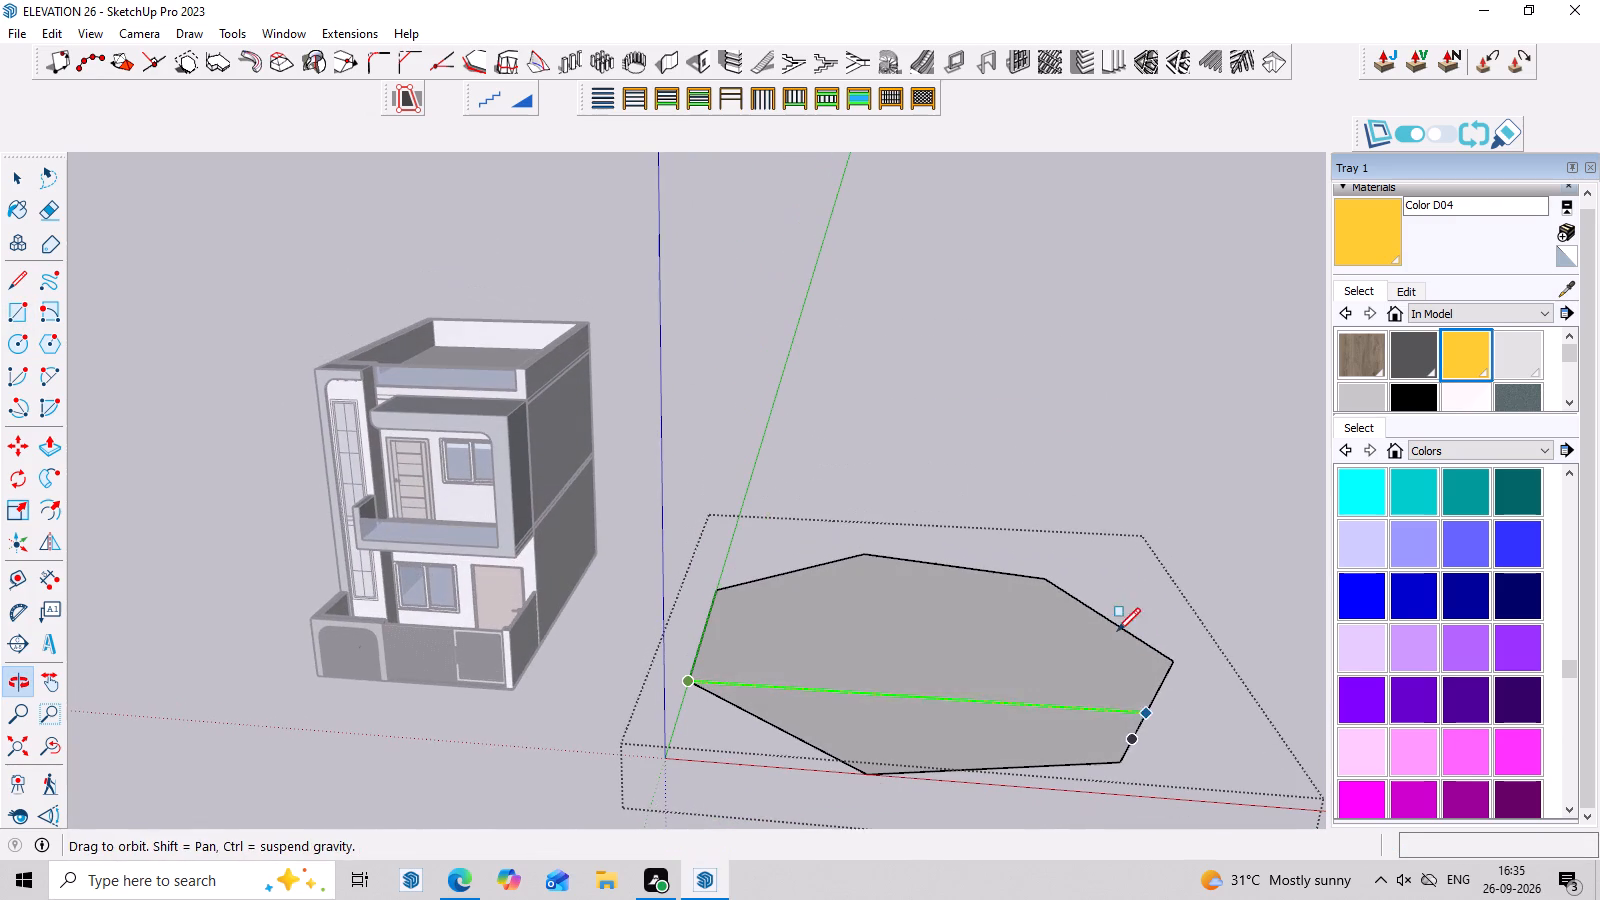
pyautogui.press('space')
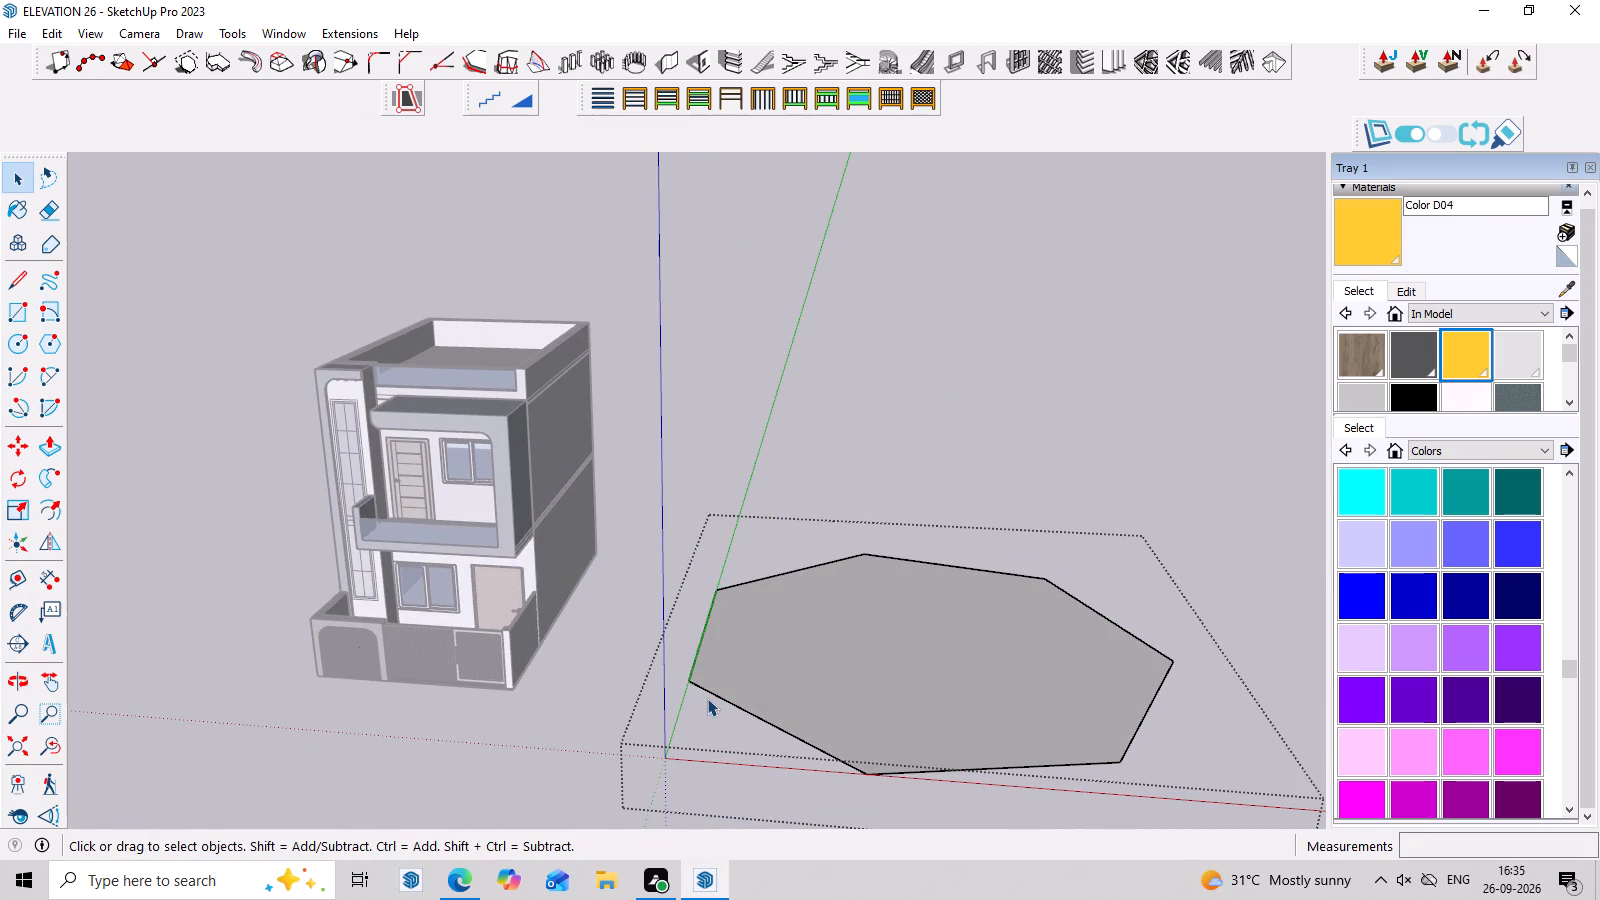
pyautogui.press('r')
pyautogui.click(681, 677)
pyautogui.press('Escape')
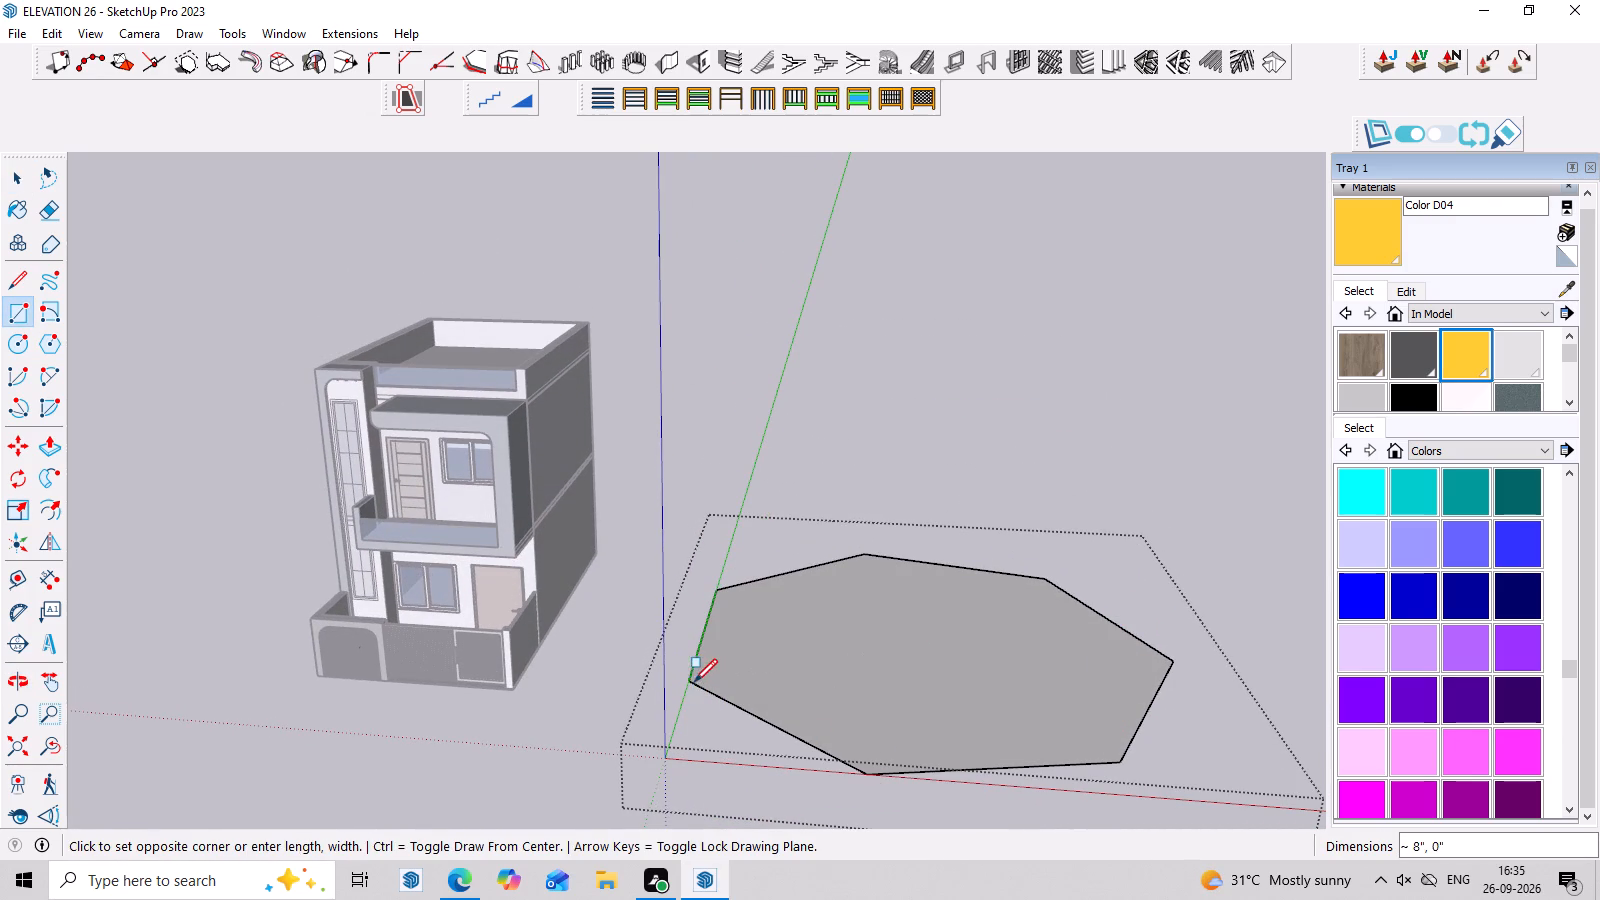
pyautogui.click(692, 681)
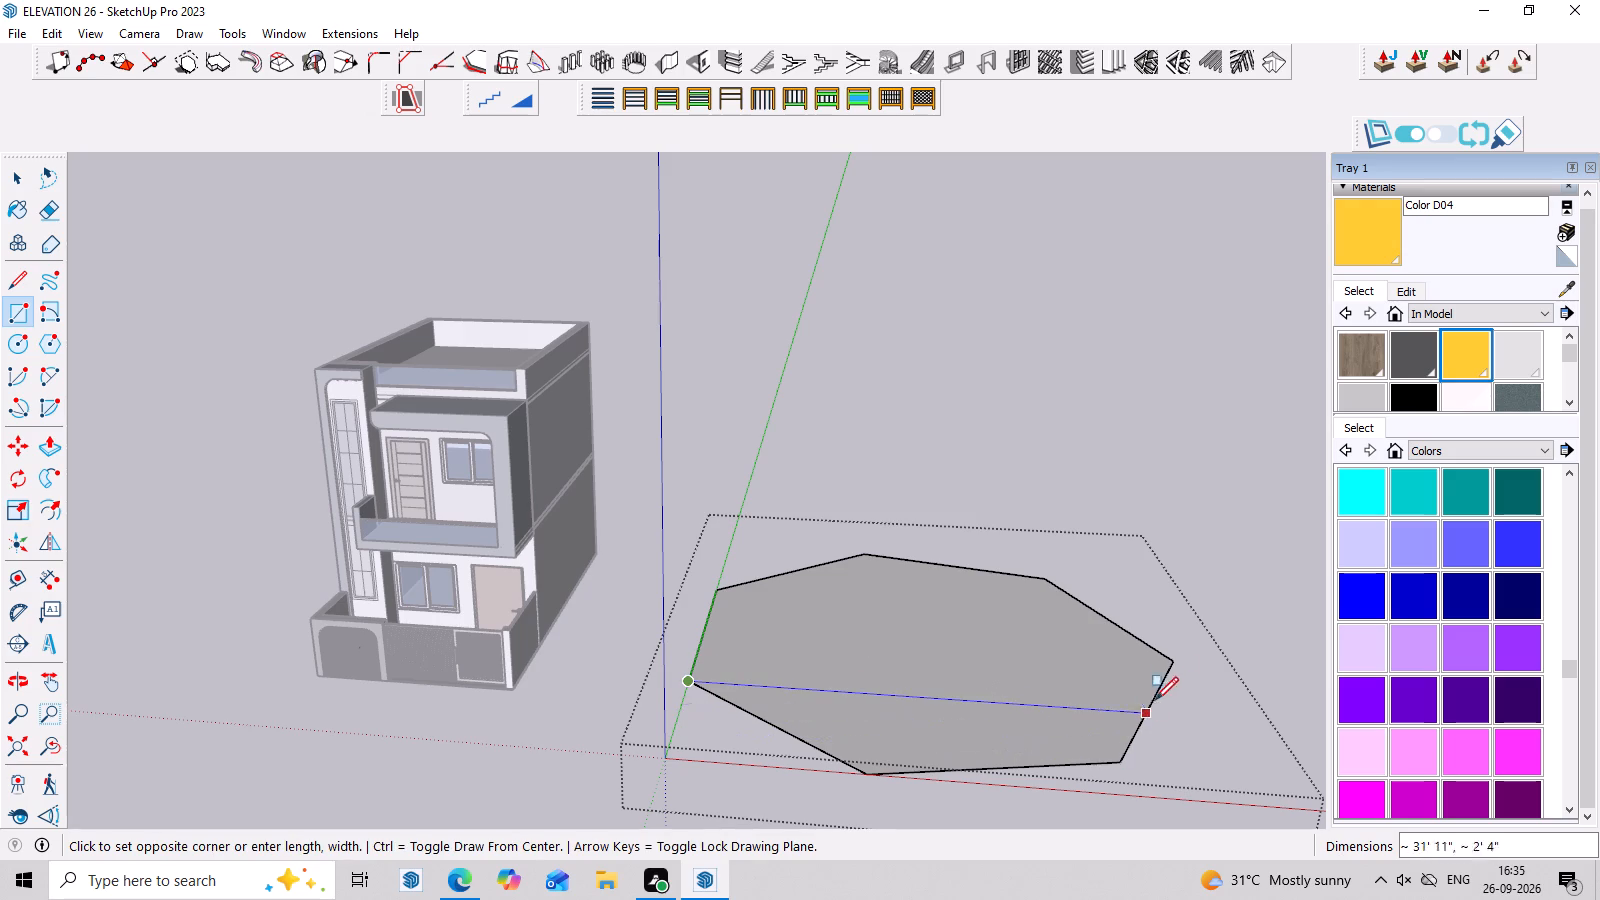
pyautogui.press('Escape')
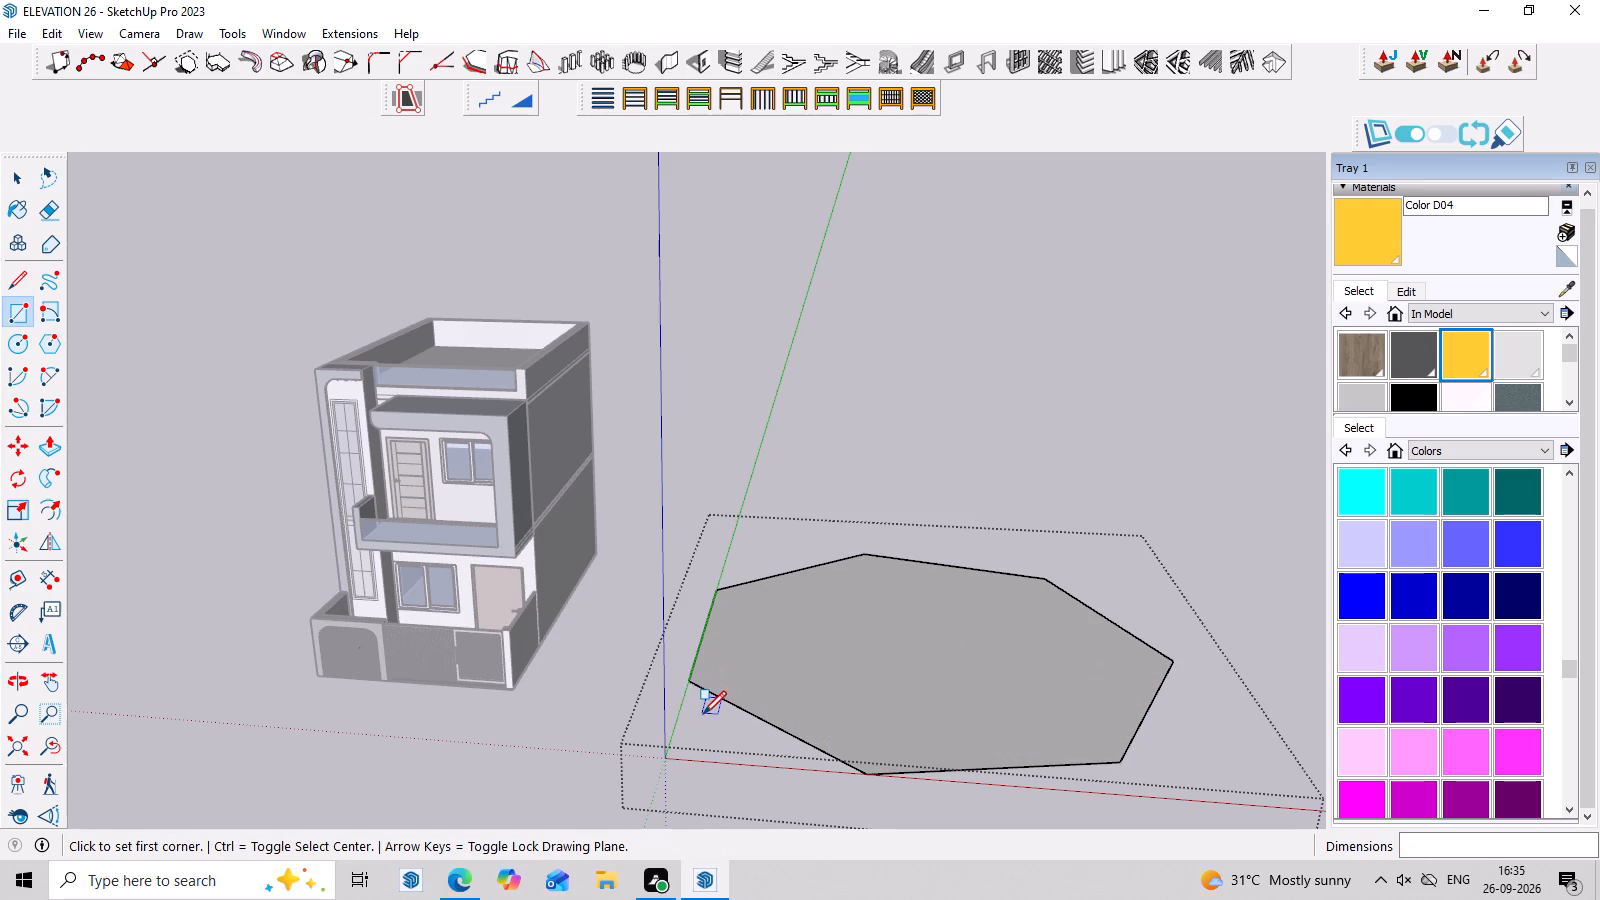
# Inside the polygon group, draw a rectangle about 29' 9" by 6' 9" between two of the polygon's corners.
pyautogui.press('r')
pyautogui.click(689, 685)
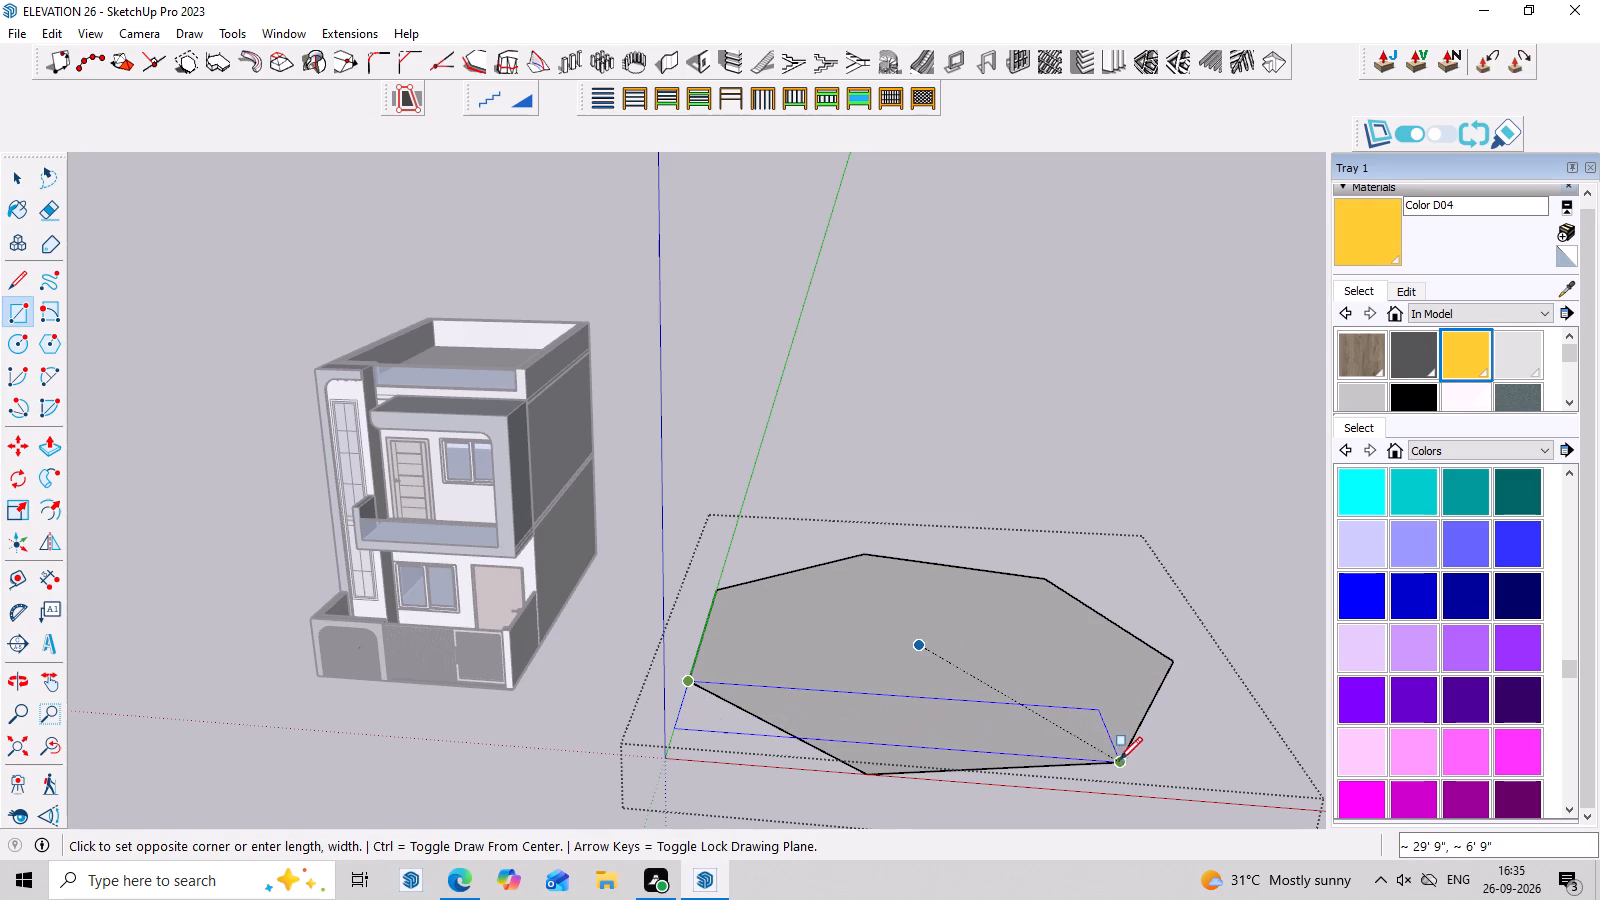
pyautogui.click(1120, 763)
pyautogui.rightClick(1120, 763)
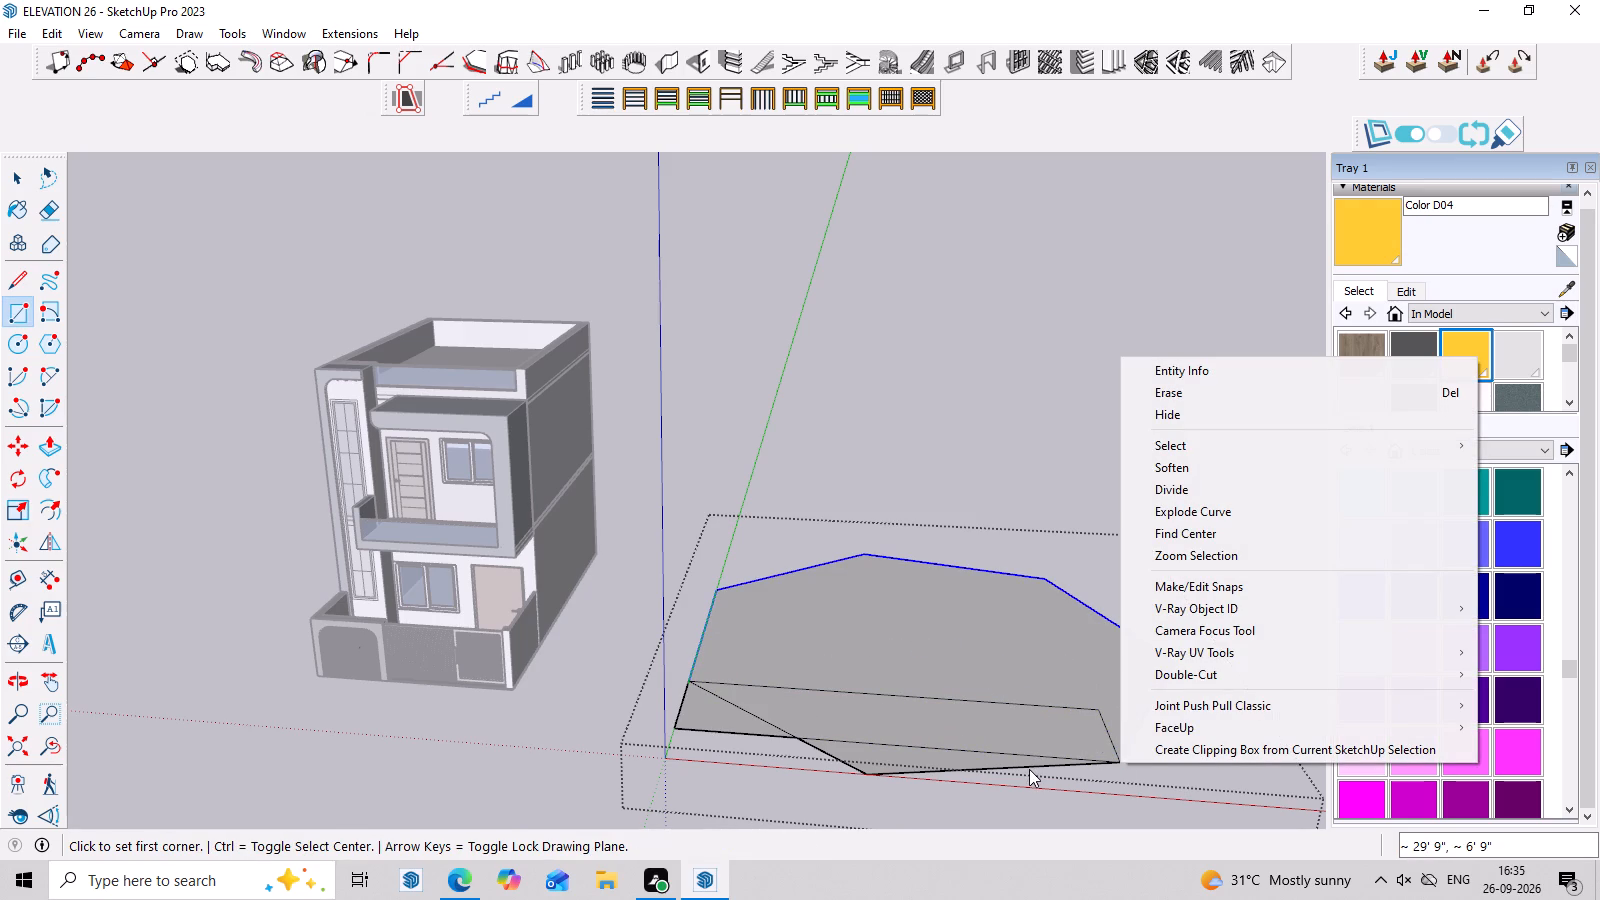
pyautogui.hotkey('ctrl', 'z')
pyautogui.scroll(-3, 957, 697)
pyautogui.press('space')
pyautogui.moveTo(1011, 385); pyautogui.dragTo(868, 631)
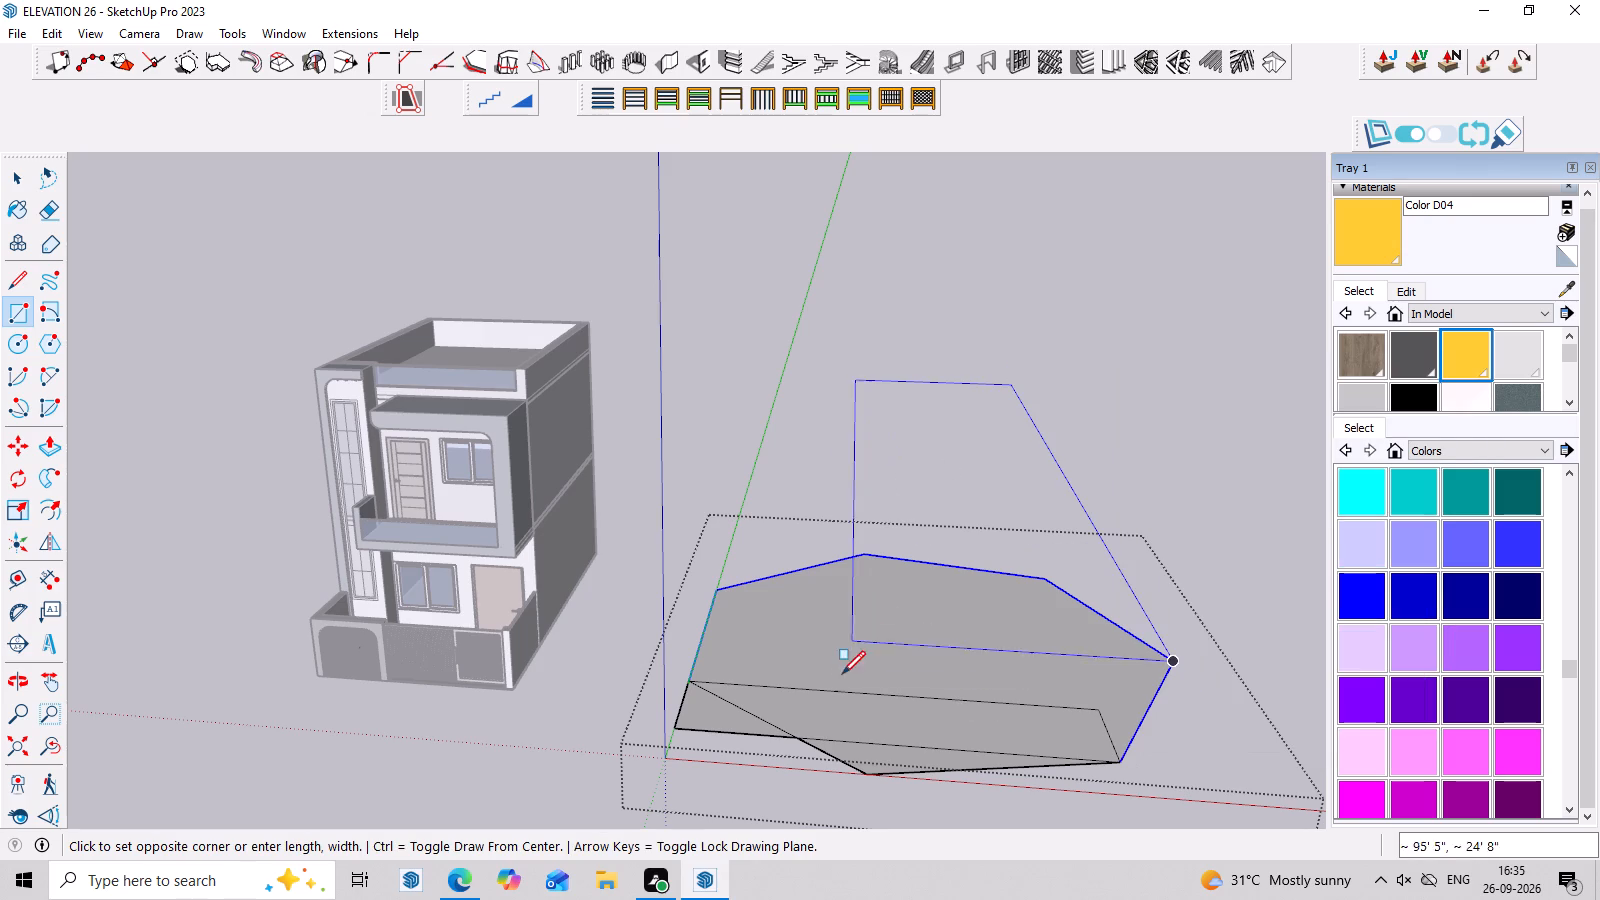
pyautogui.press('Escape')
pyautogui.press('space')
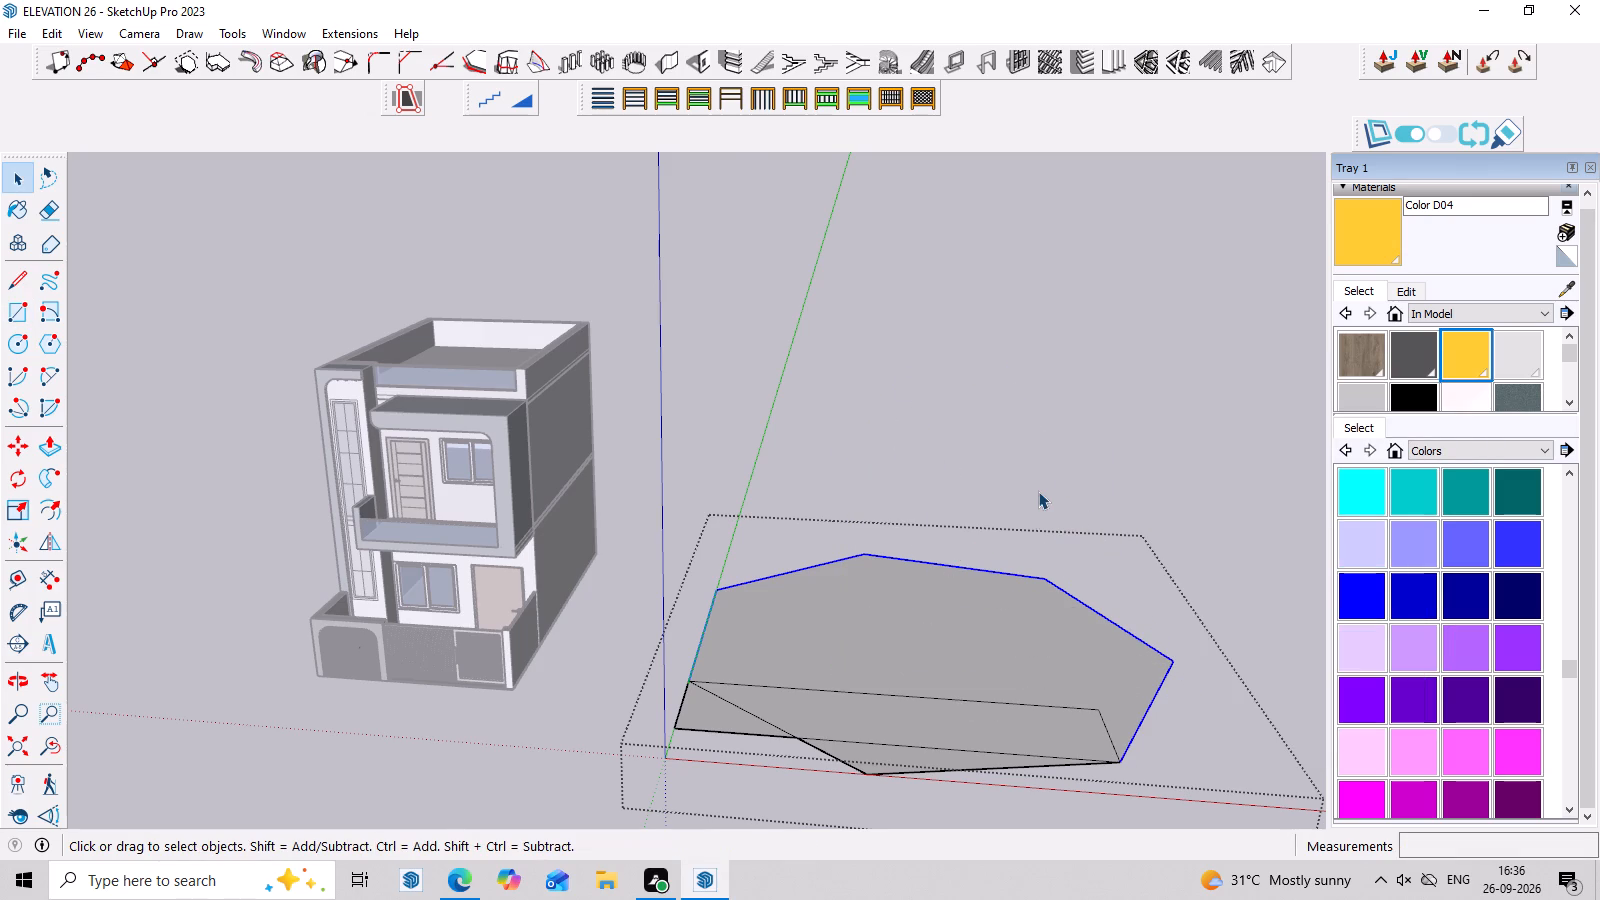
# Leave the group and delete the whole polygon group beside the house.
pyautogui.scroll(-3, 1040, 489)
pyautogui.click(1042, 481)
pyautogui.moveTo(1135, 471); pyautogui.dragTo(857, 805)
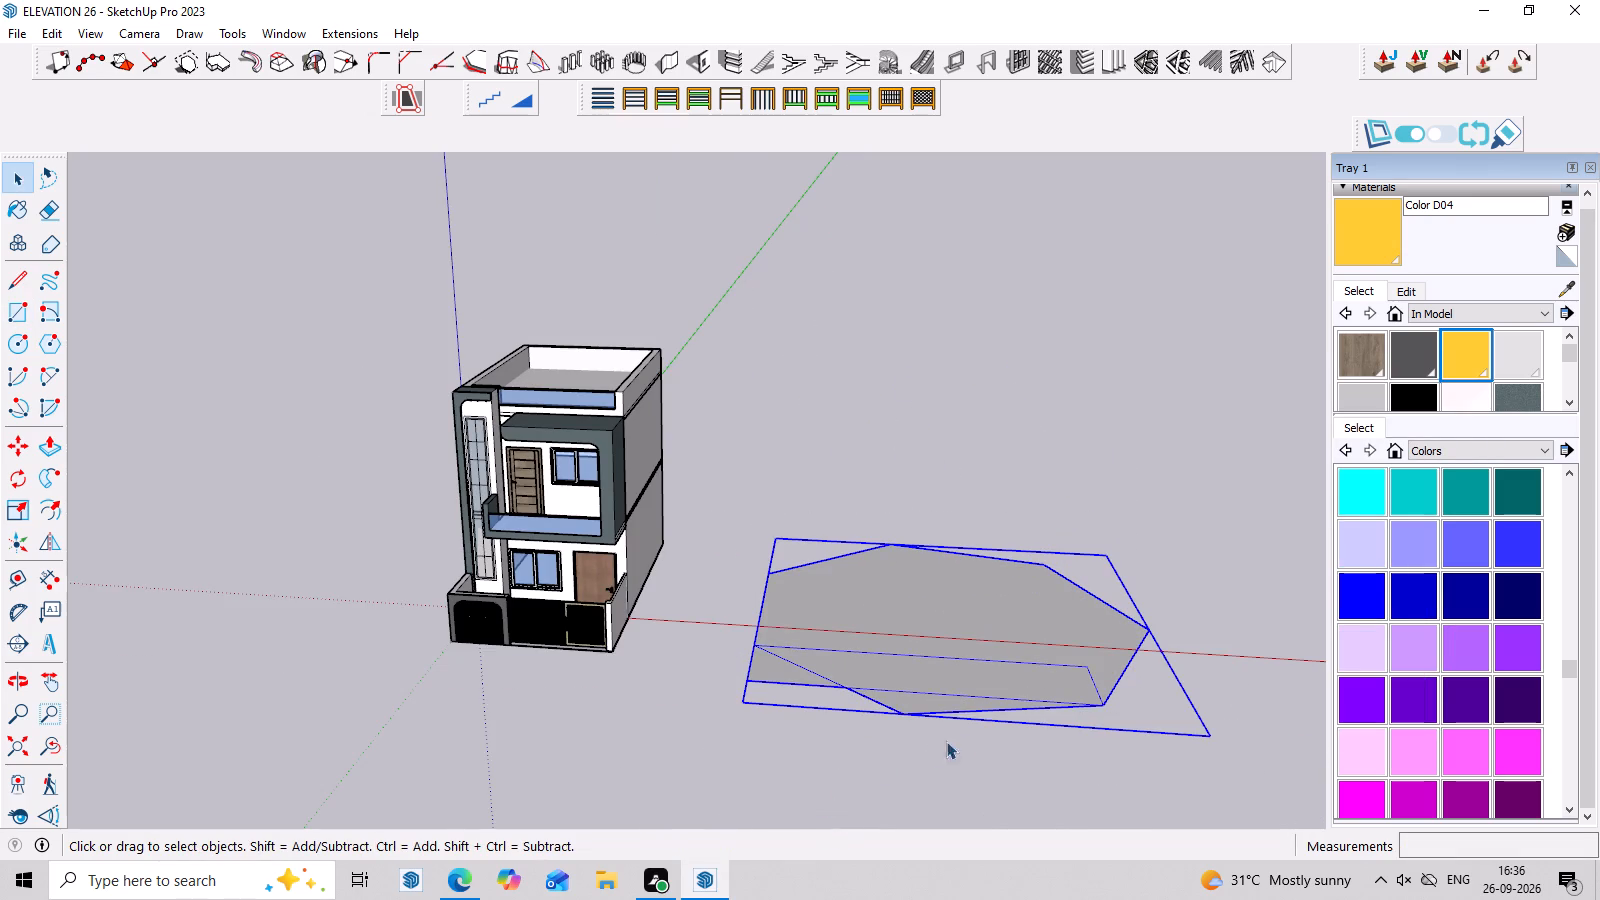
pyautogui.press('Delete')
# Examine the house model from above, from the front and along its side.
pyautogui.scroll(-5, 819, 530)
pyautogui.moveTo(796, 509); pyautogui.dragTo(830, 618, button='middle')
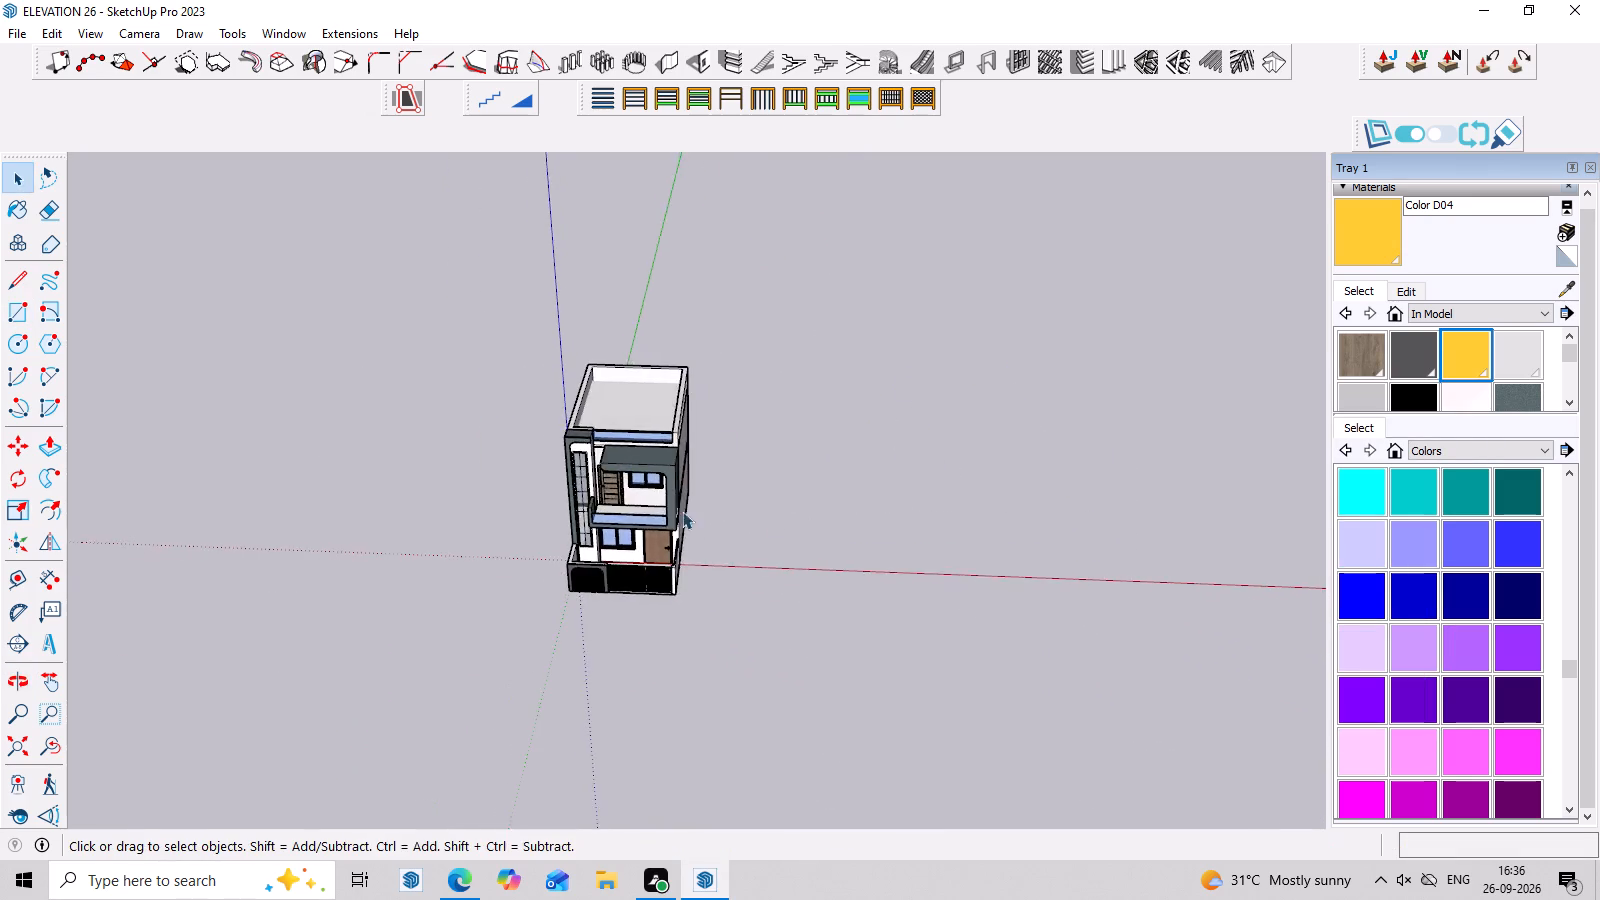
pyautogui.scroll(3, 687, 504)
pyautogui.moveTo(731, 554); pyautogui.dragTo(746, 325, button='middle')
pyautogui.scroll(7, 640, 611)
pyautogui.moveTo(956, 591); pyautogui.dragTo(1036, 513, button='middle')
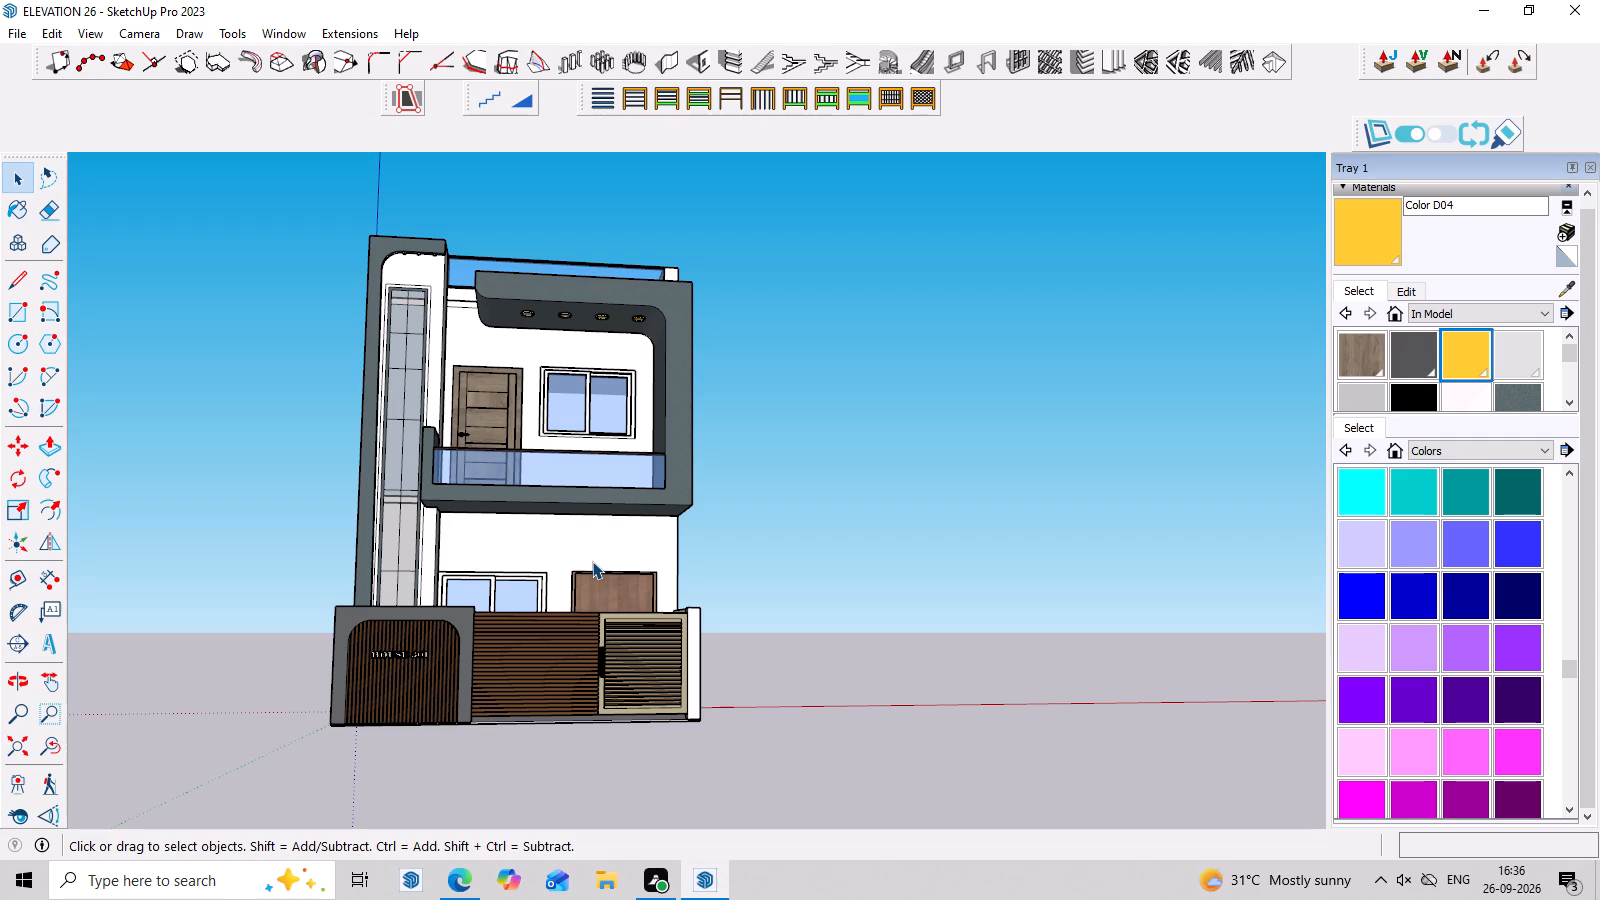
pyautogui.scroll(-6, 526, 546)
pyautogui.moveTo(937, 530); pyautogui.dragTo(946, 662, button='middle')
pyautogui.scroll(2, 1149, 636)
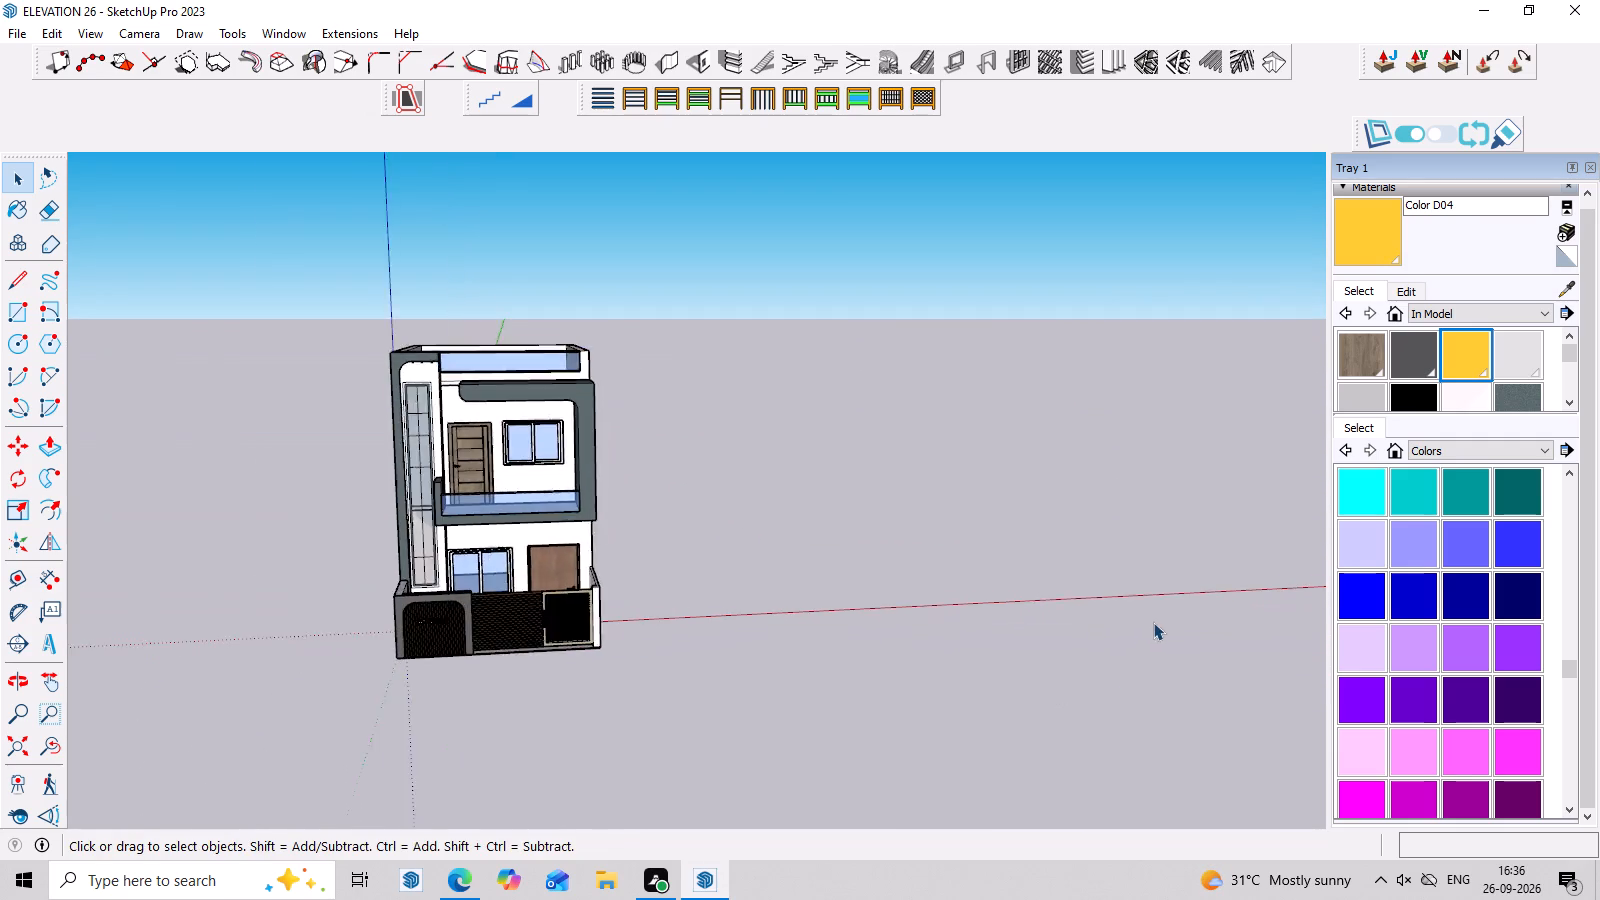
pyautogui.scroll(3, 1153, 622)
pyautogui.moveTo(1161, 599); pyautogui.dragTo(1124, 599, button='middle')
pyautogui.scroll(2, 942, 607)
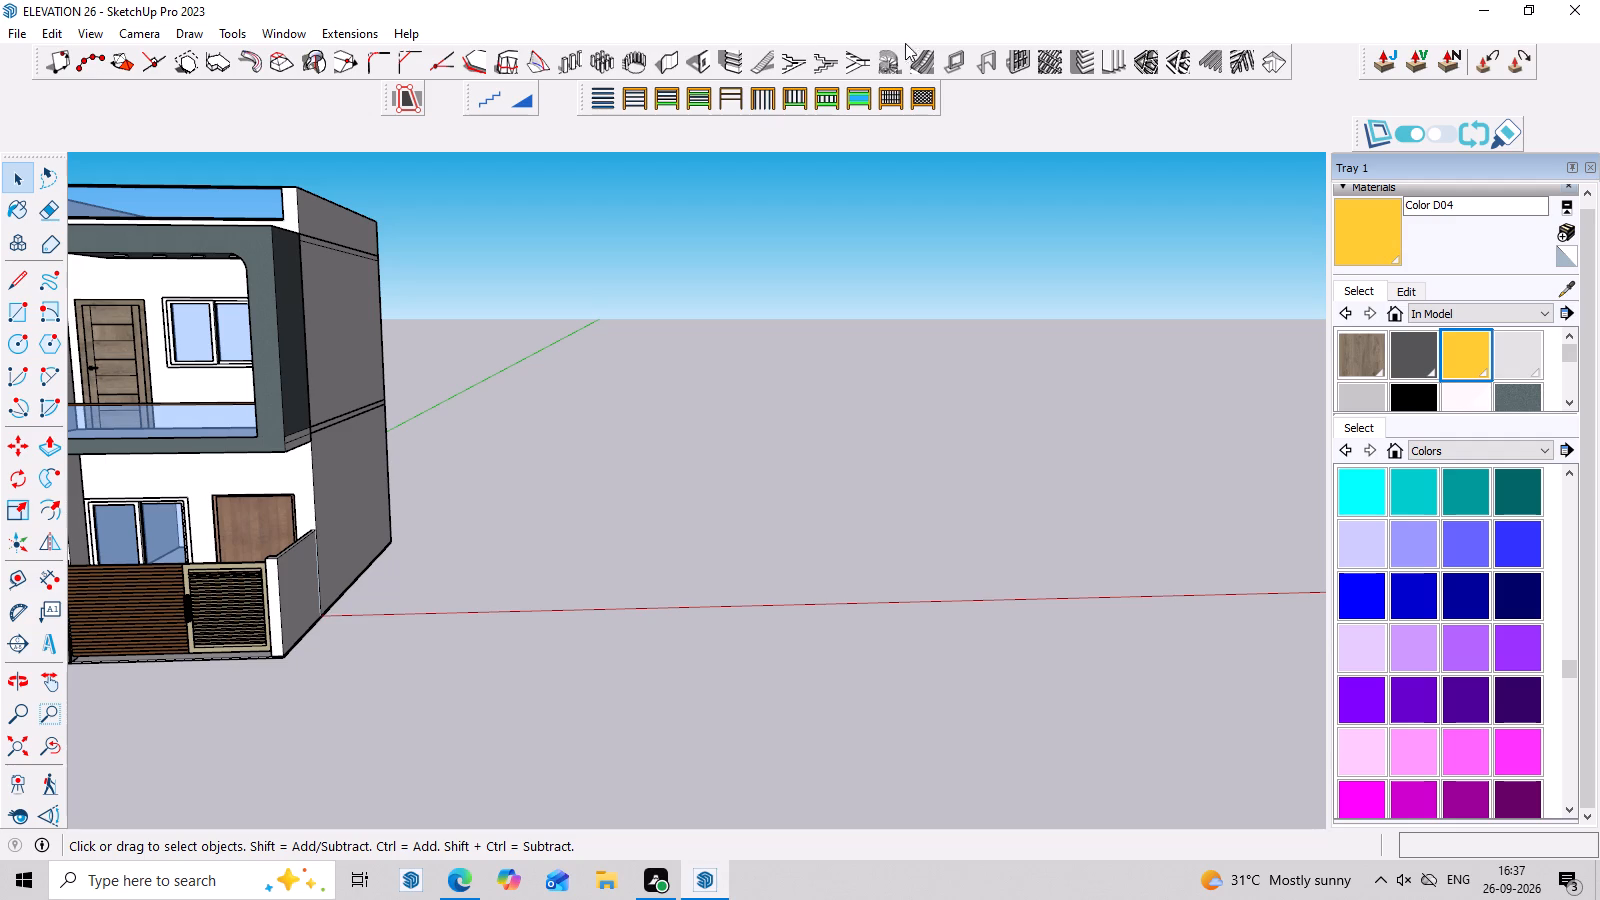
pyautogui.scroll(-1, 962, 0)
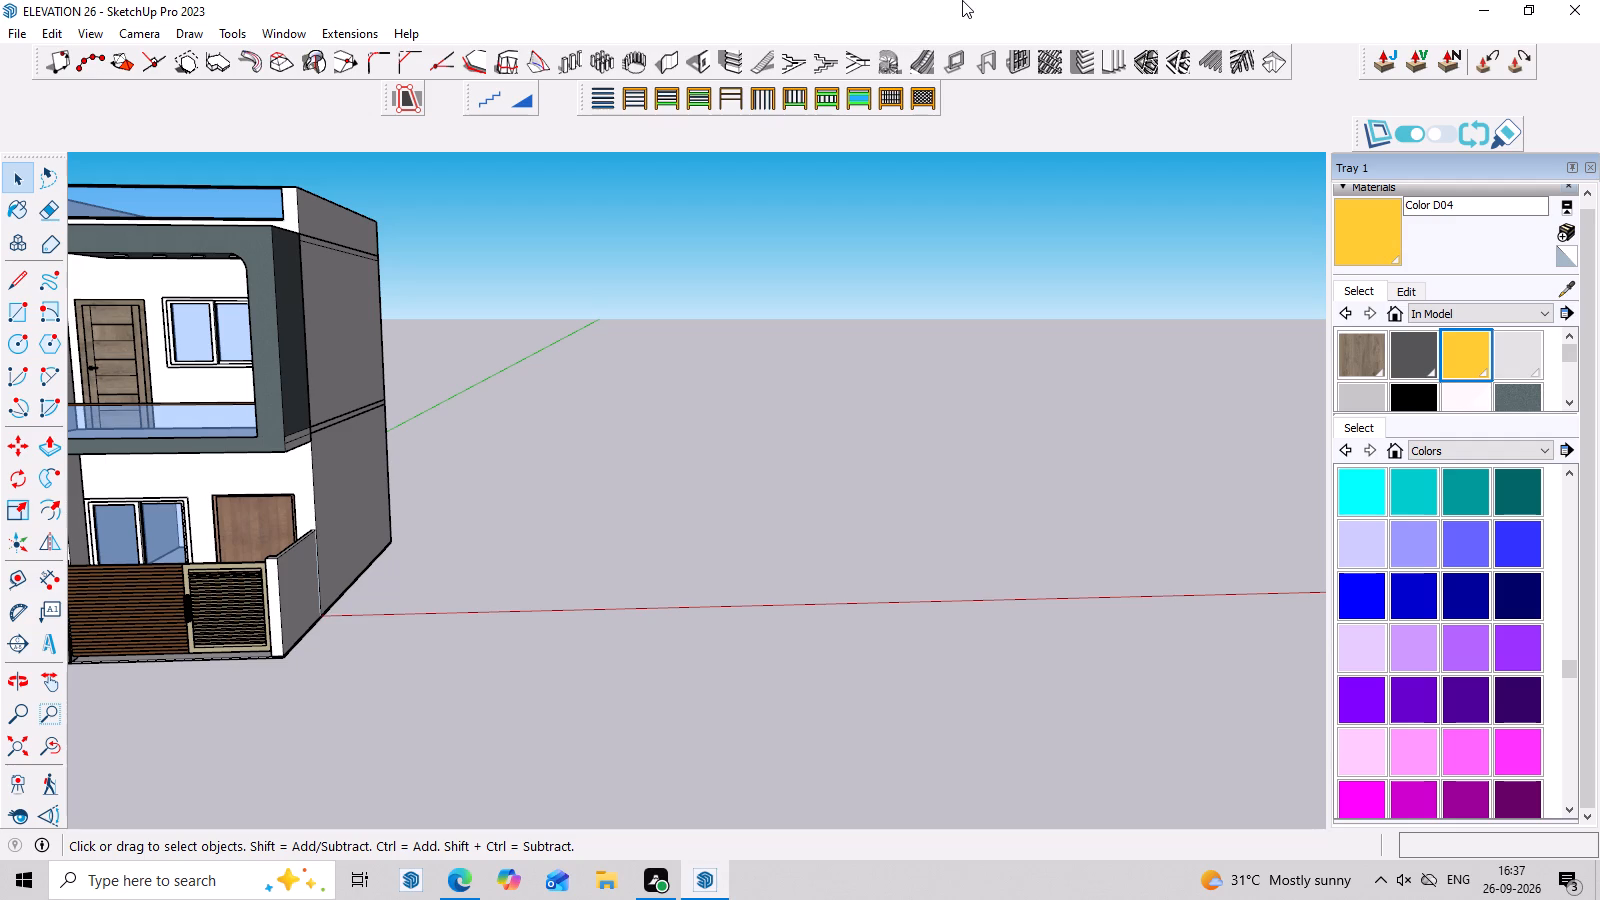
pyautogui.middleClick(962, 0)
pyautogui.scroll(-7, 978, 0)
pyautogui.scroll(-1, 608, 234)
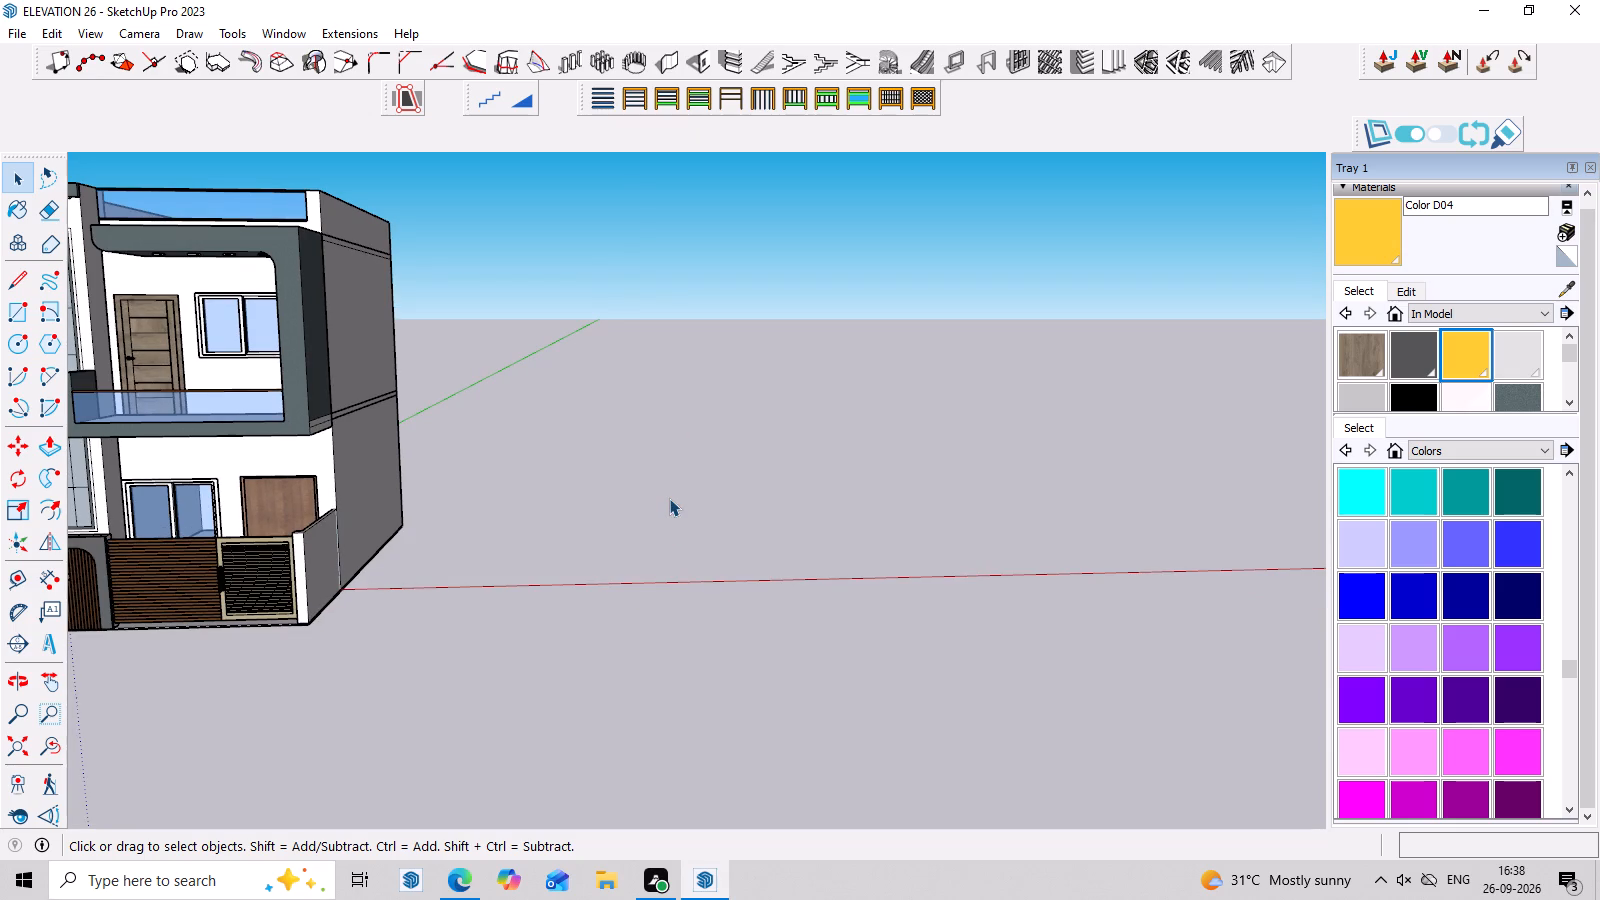
# Draw a rectangle about 38' by 38' on the ground beside the house, starting near the red axis.
pyautogui.press('r')
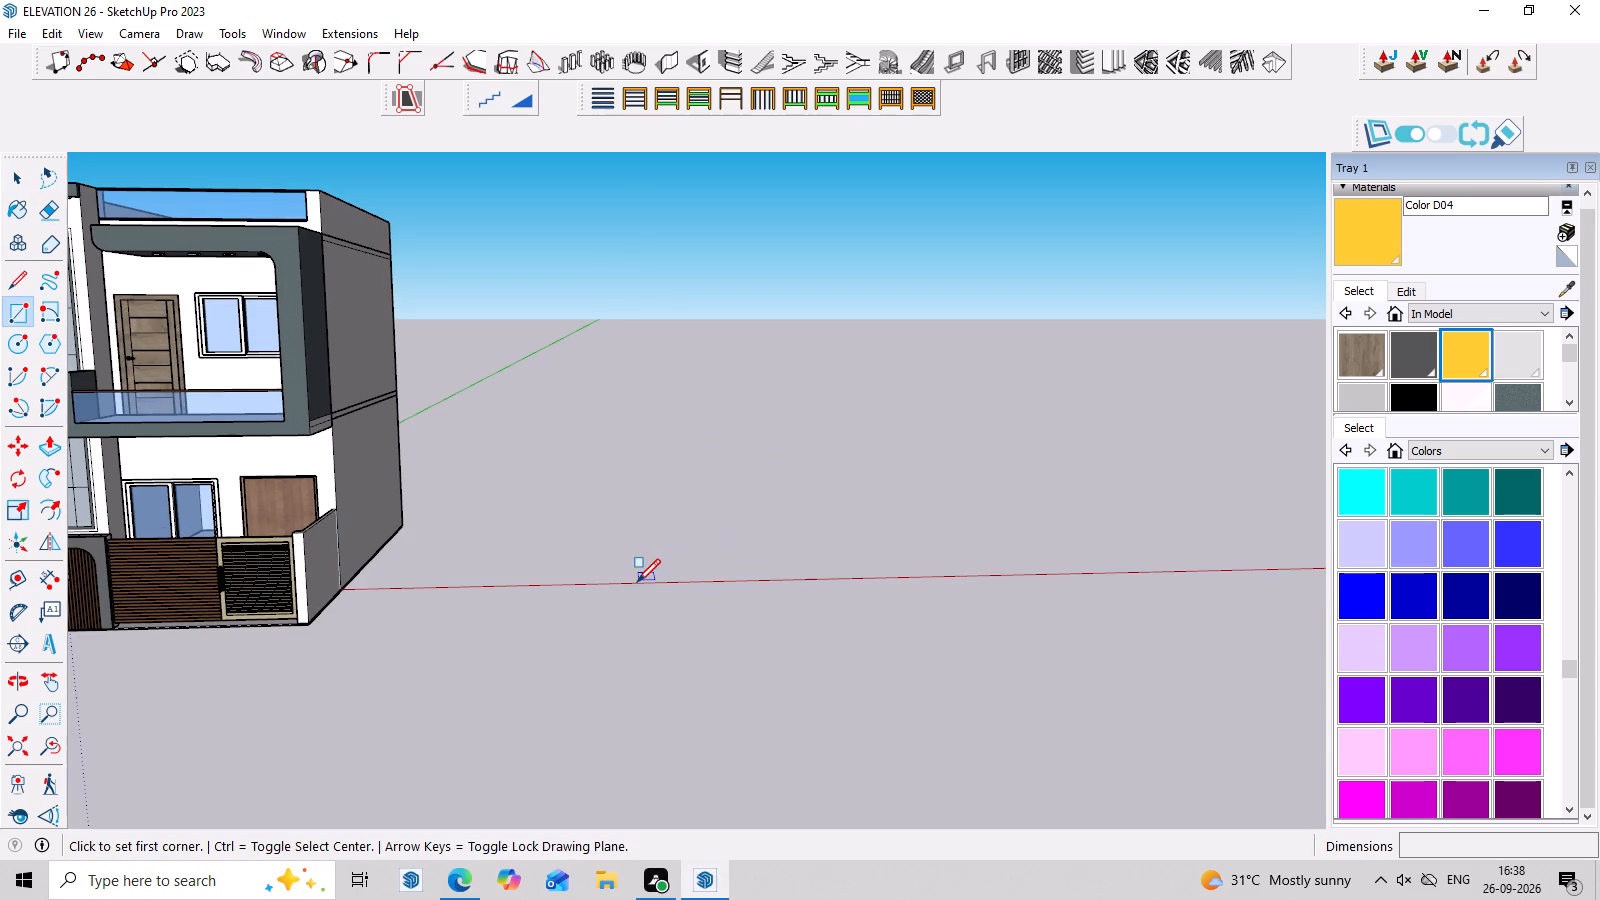
pyautogui.click(637, 582)
pyautogui.scroll(-4, 944, 357)
pyautogui.moveTo(944, 358); pyautogui.dragTo(915, 588, button='middle')
pyautogui.scroll(4, 990, 321)
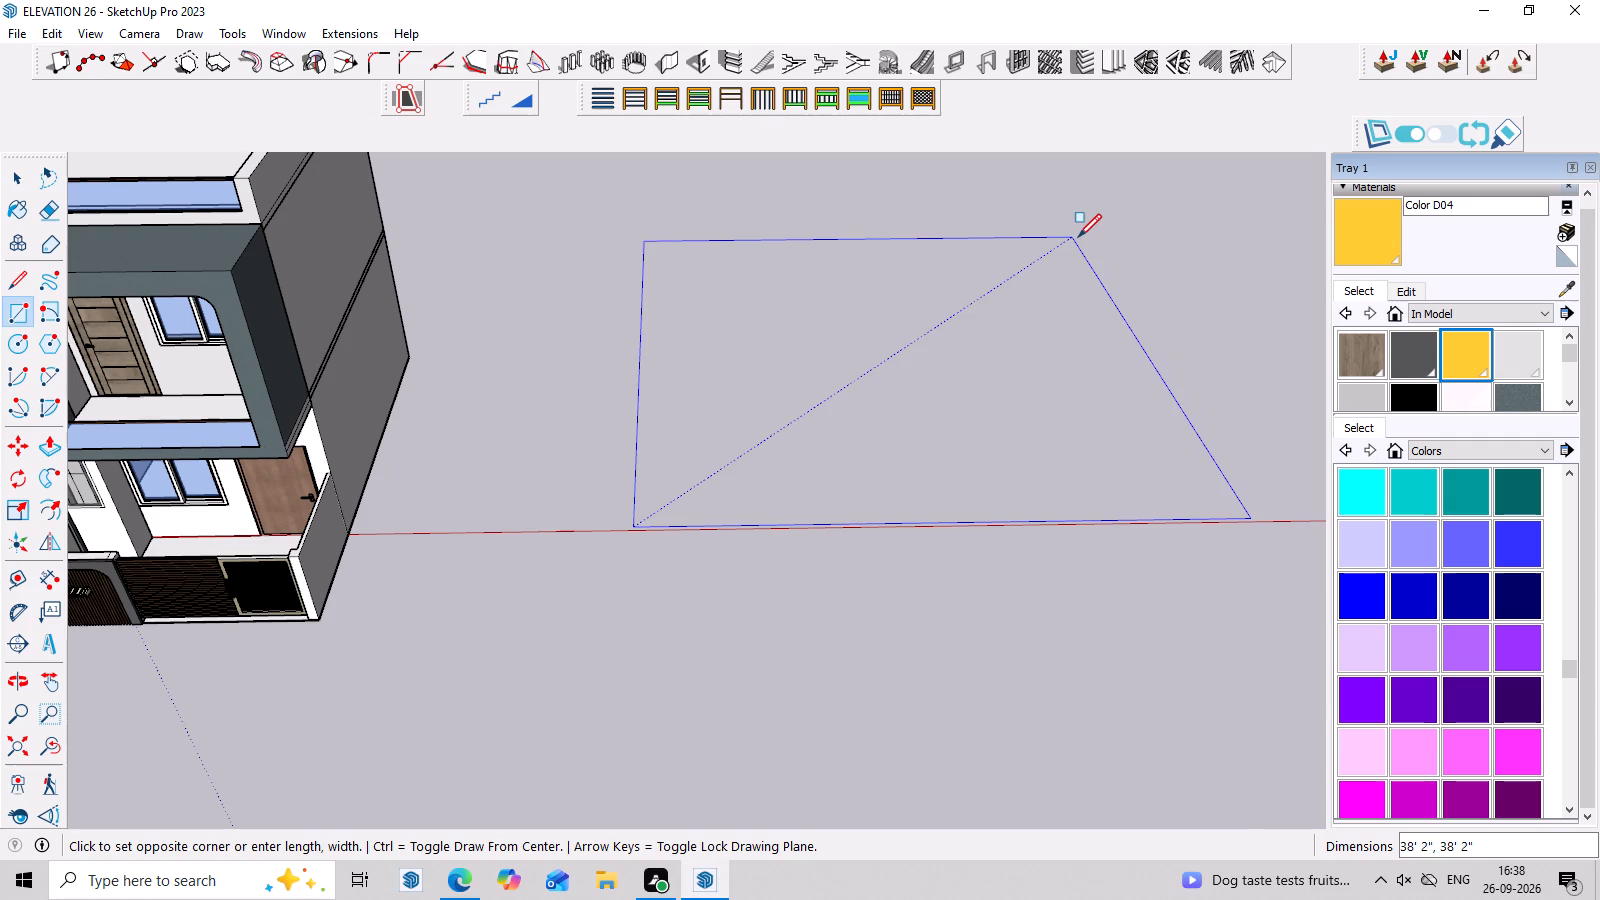
pyautogui.click(1057, 240)
pyautogui.moveTo(1115, 357); pyautogui.dragTo(1121, 441, button='middle')
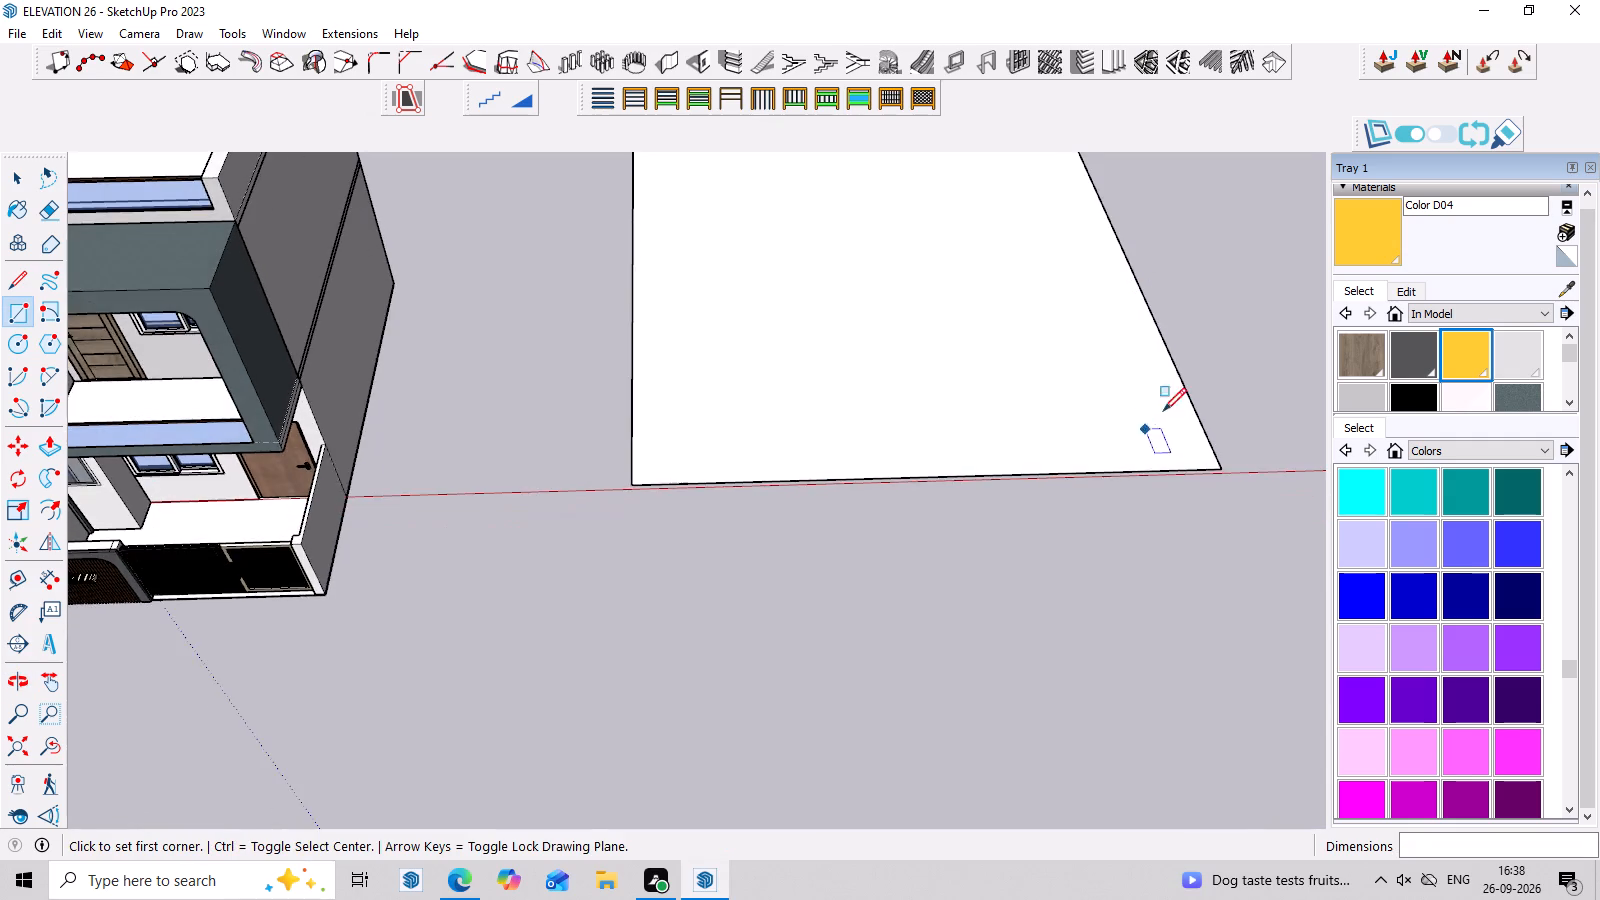
pyautogui.scroll(3, 1178, 387)
pyautogui.scroll(-12, 1191, 356)
pyautogui.scroll(8, 1258, 201)
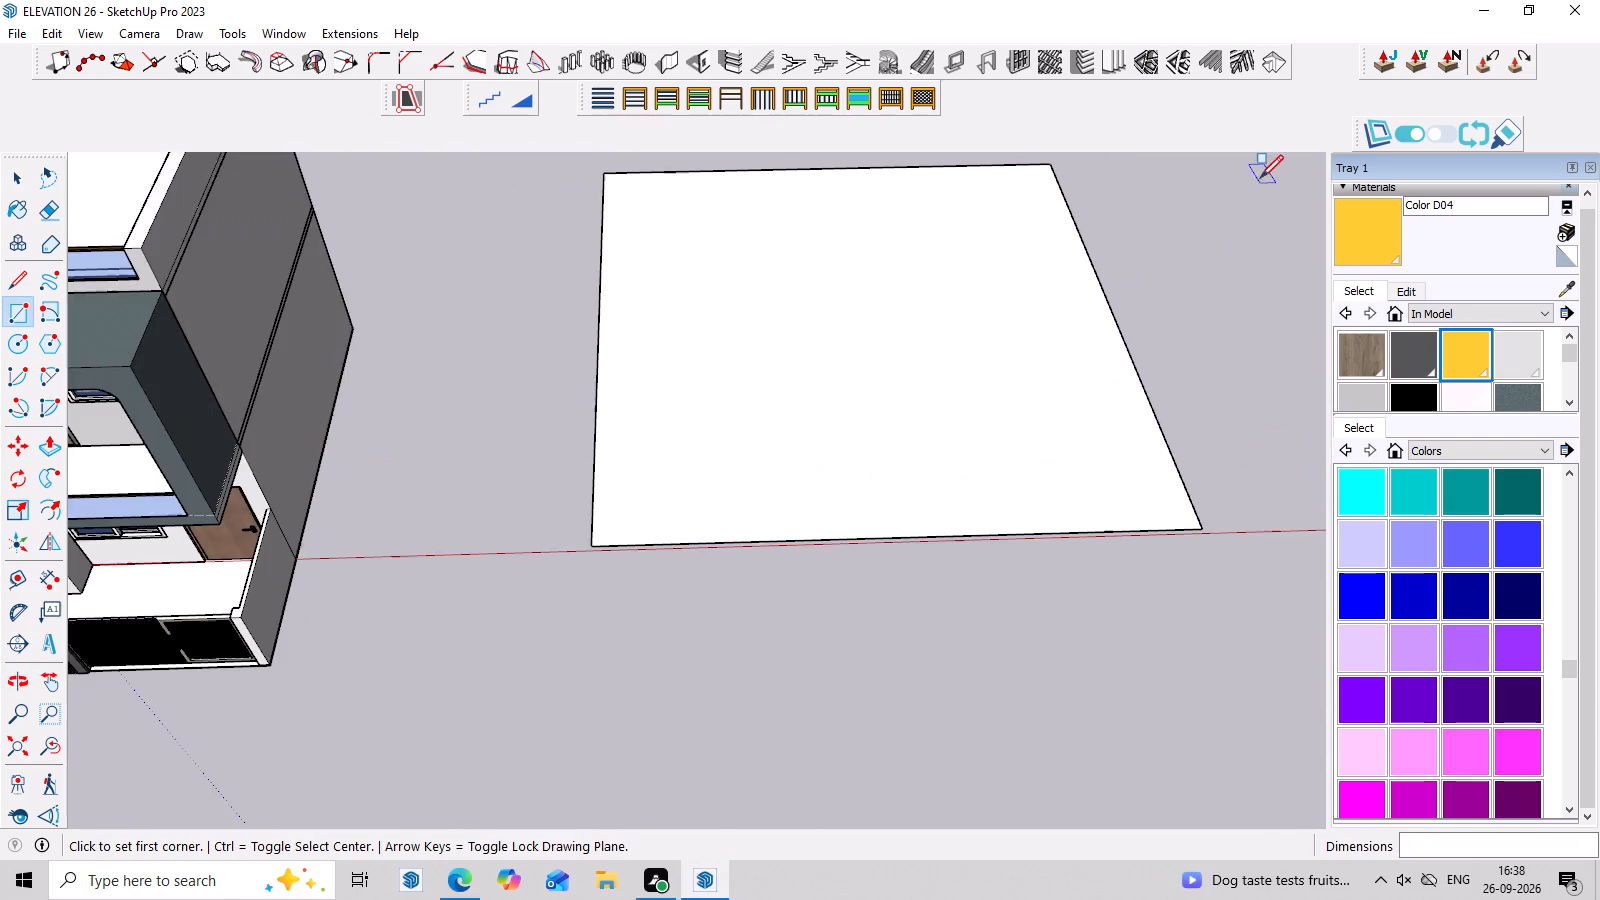
pyautogui.scroll(-7, 1224, 407)
pyautogui.scroll(8, 1317, 225)
pyautogui.moveTo(1307, 235); pyautogui.dragTo(1296, 280, button='middle')
pyautogui.scroll(4, 1299, 264)
pyautogui.scroll(-4, 1300, 252)
pyautogui.press('Escape')
pyautogui.press('space')
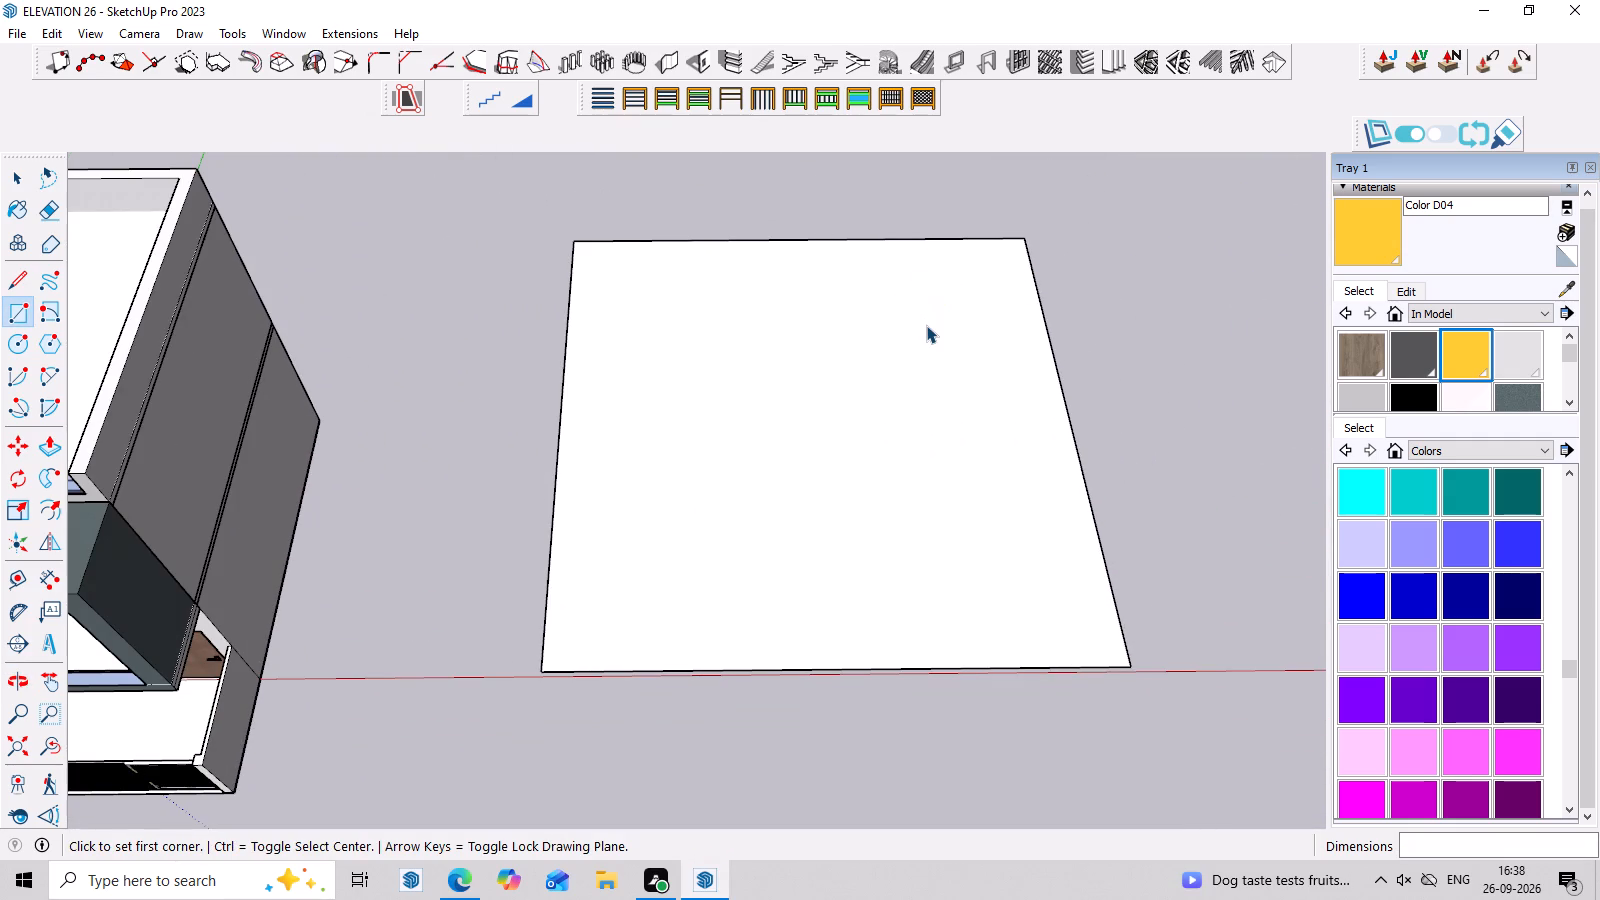
# Offset the outline of the rectangle's face inward by 9".
pyautogui.click(926, 327)
pyautogui.press('f')
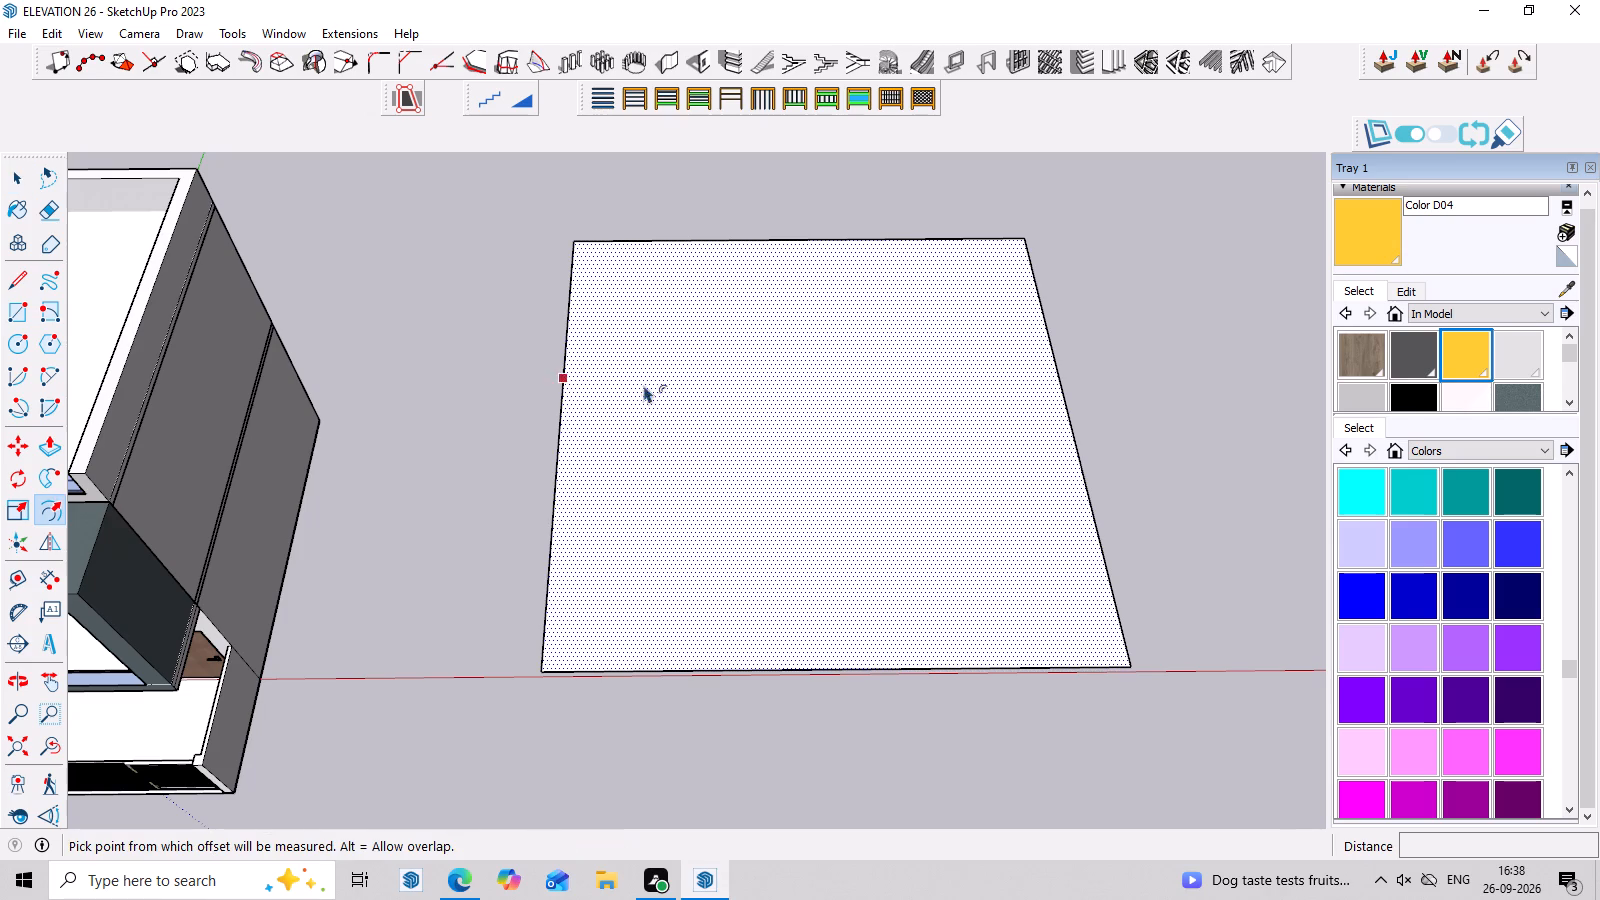
pyautogui.click(574, 413)
pyautogui.press('9')
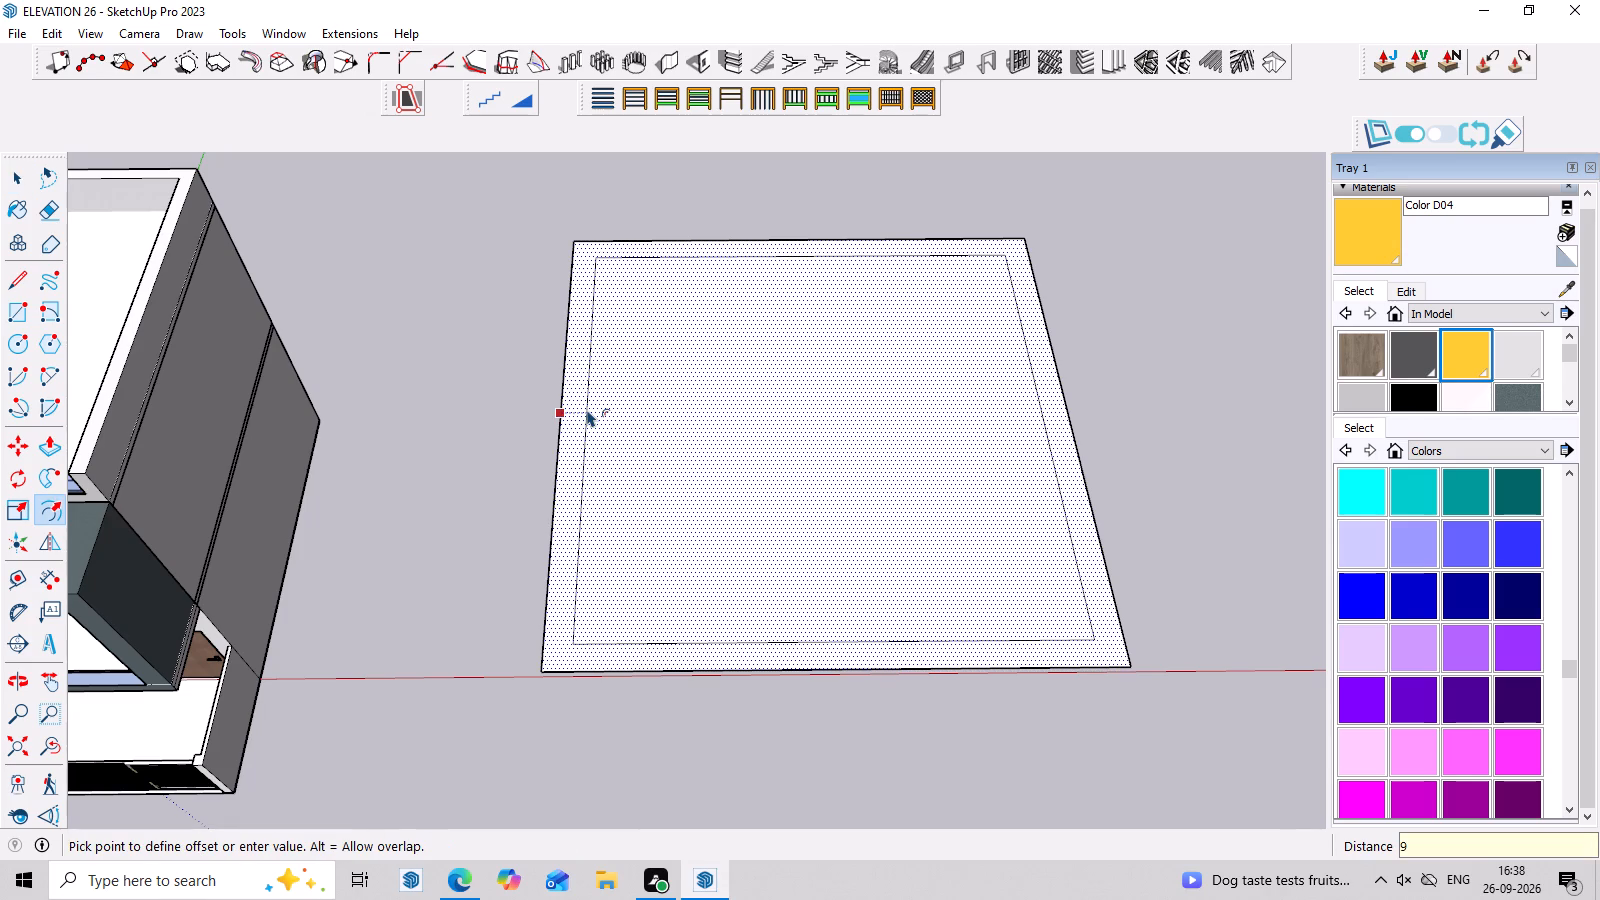
pyautogui.press('Return')
pyautogui.press('space')
pyautogui.moveTo(833, 472); pyautogui.dragTo(834, 487, button='middle')
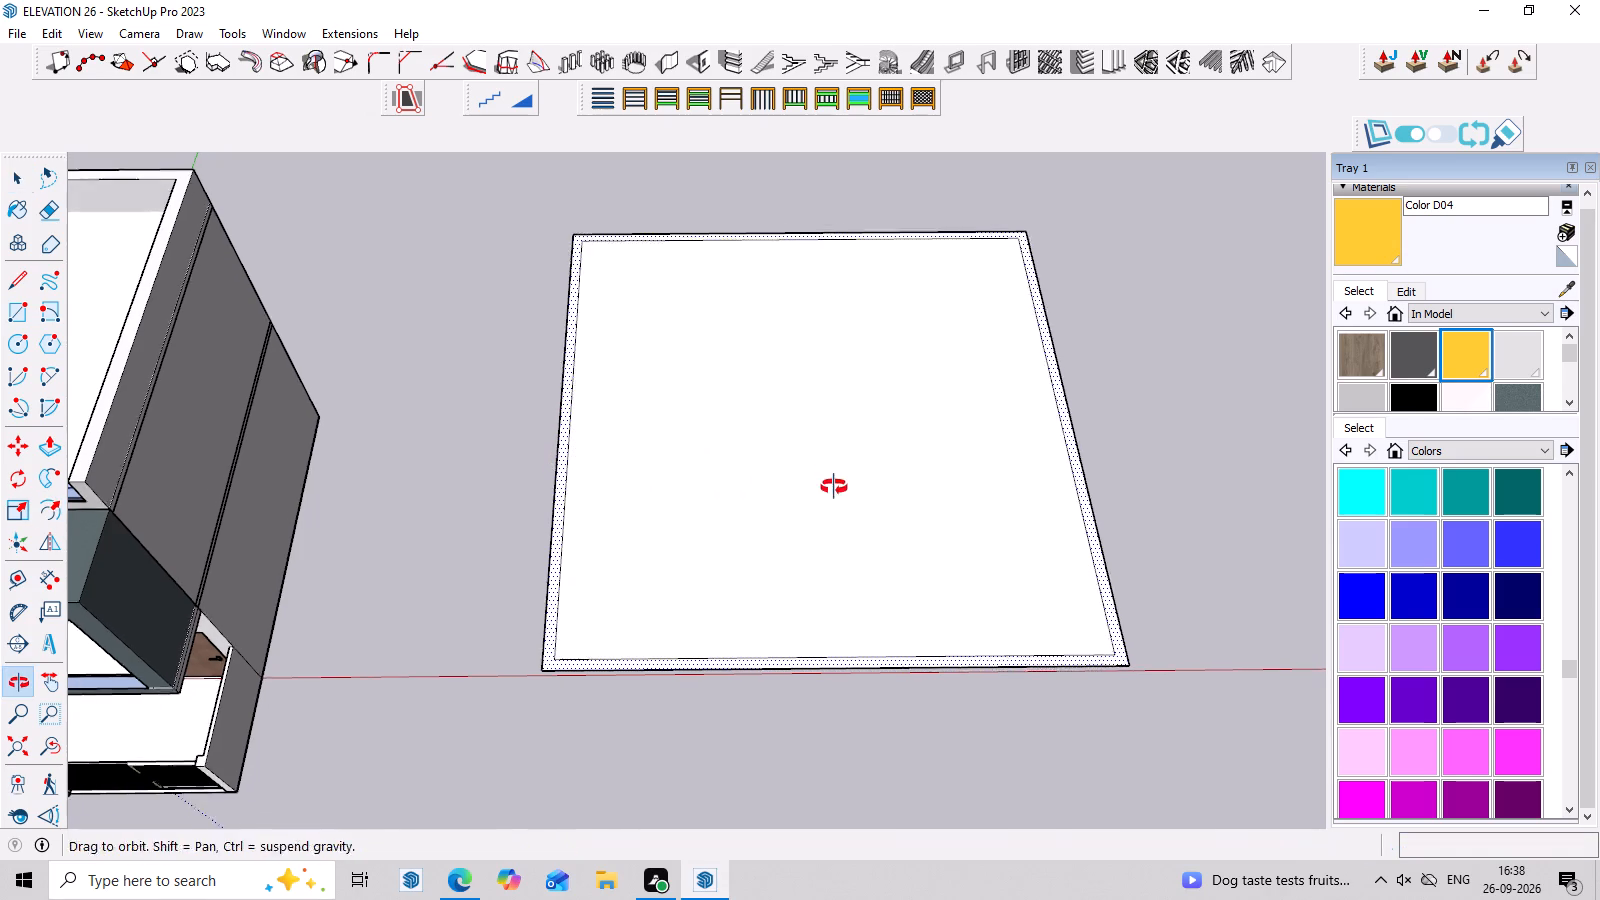
pyautogui.moveTo(834, 487); pyautogui.dragTo(834, 489, button='middle')
pyautogui.press('space')
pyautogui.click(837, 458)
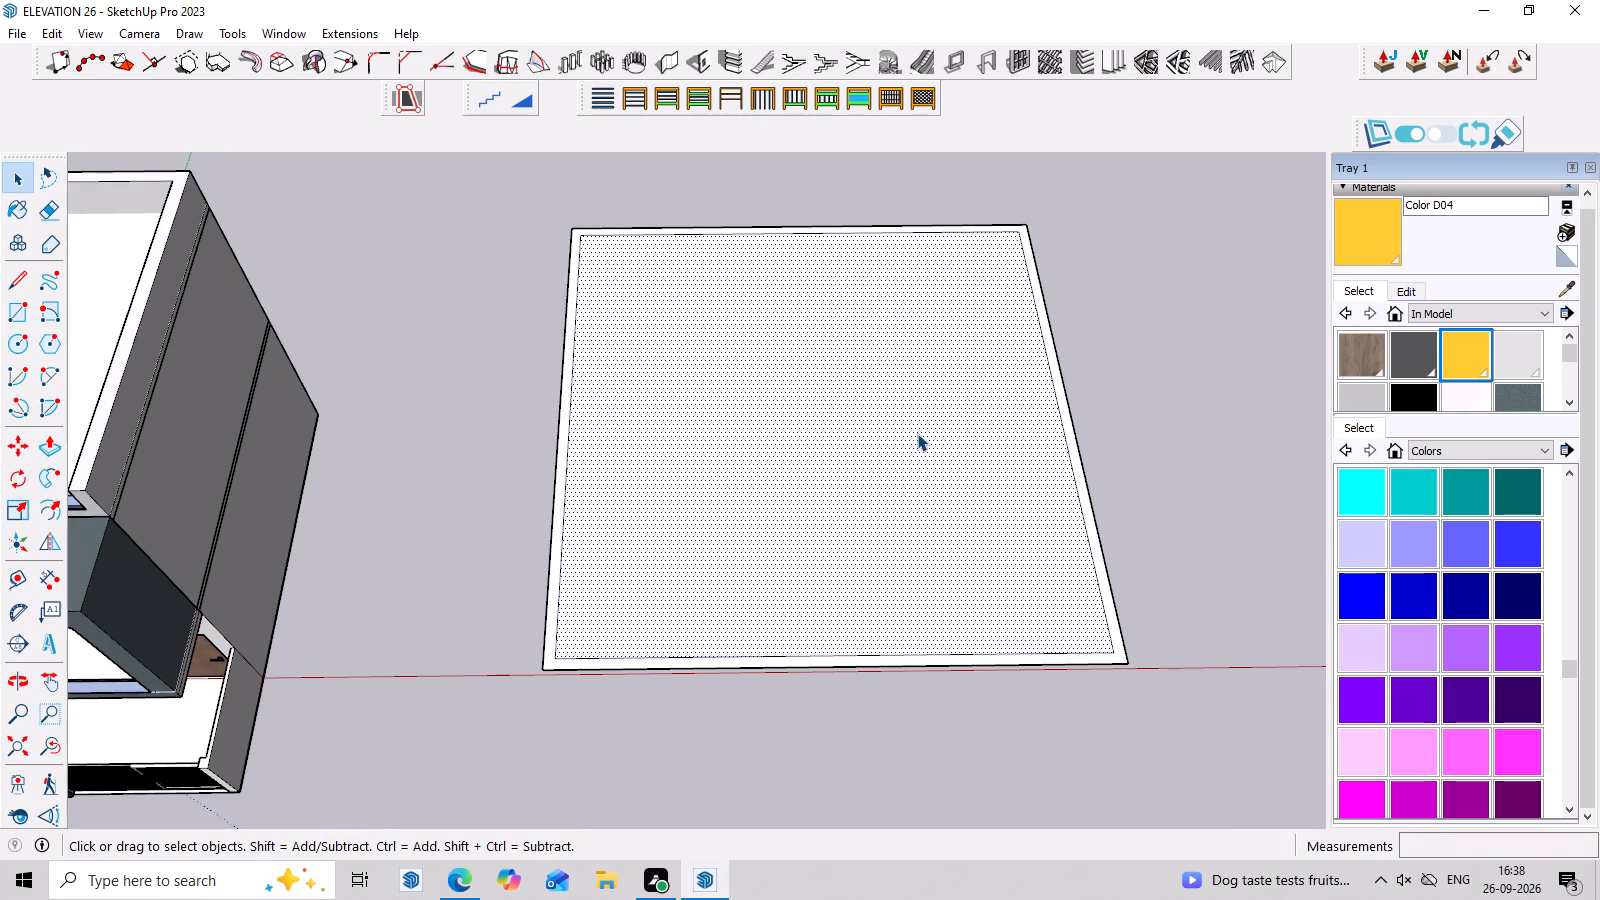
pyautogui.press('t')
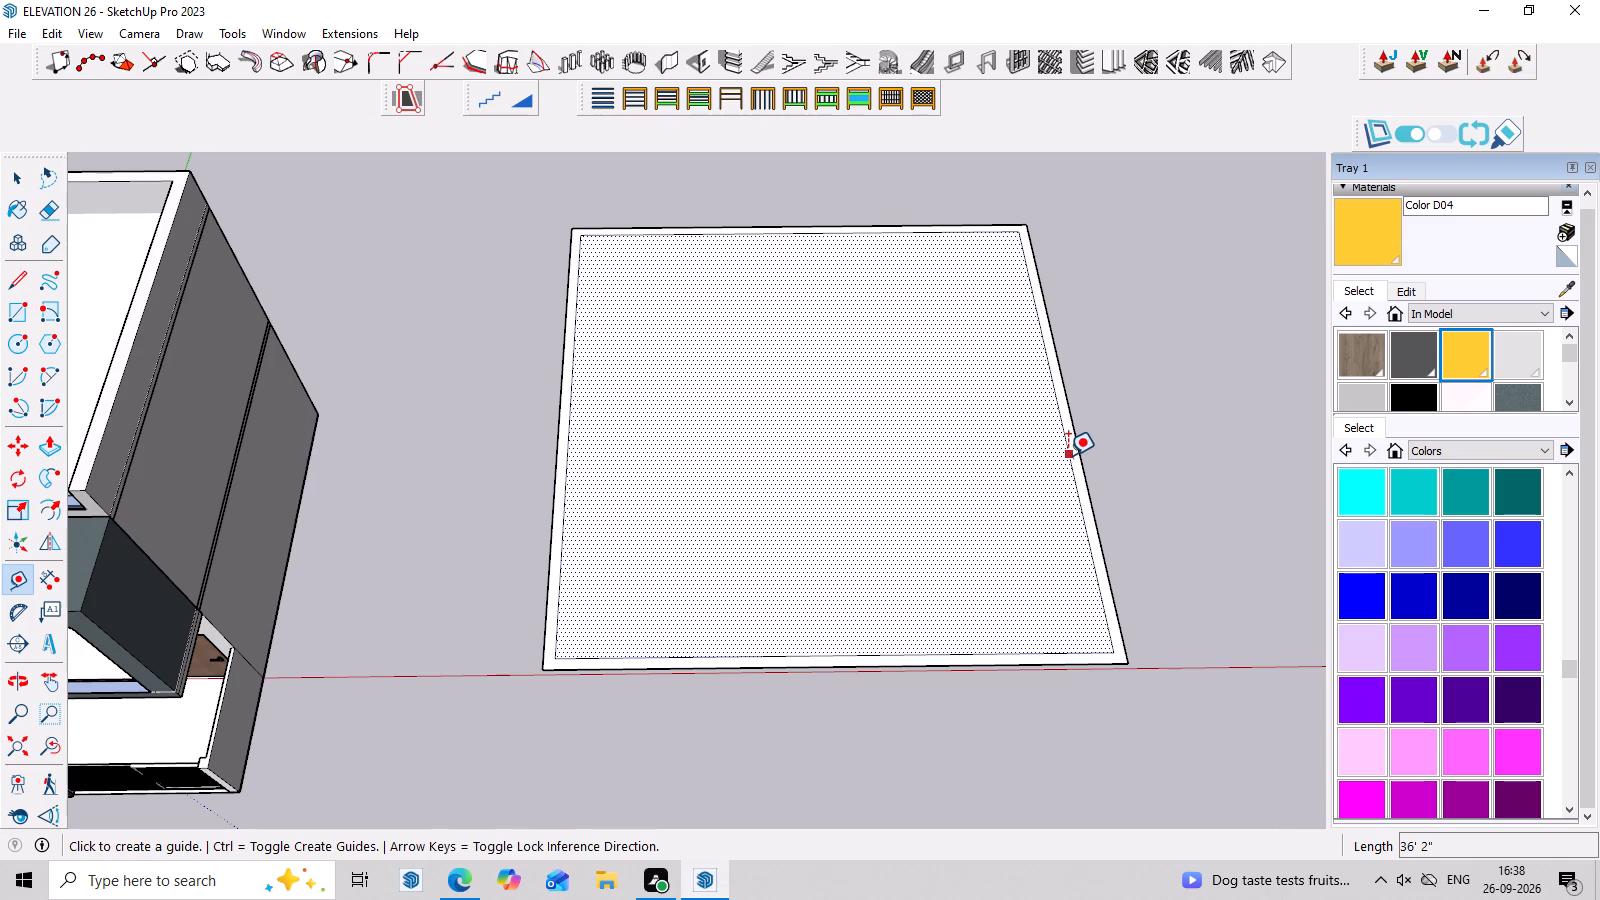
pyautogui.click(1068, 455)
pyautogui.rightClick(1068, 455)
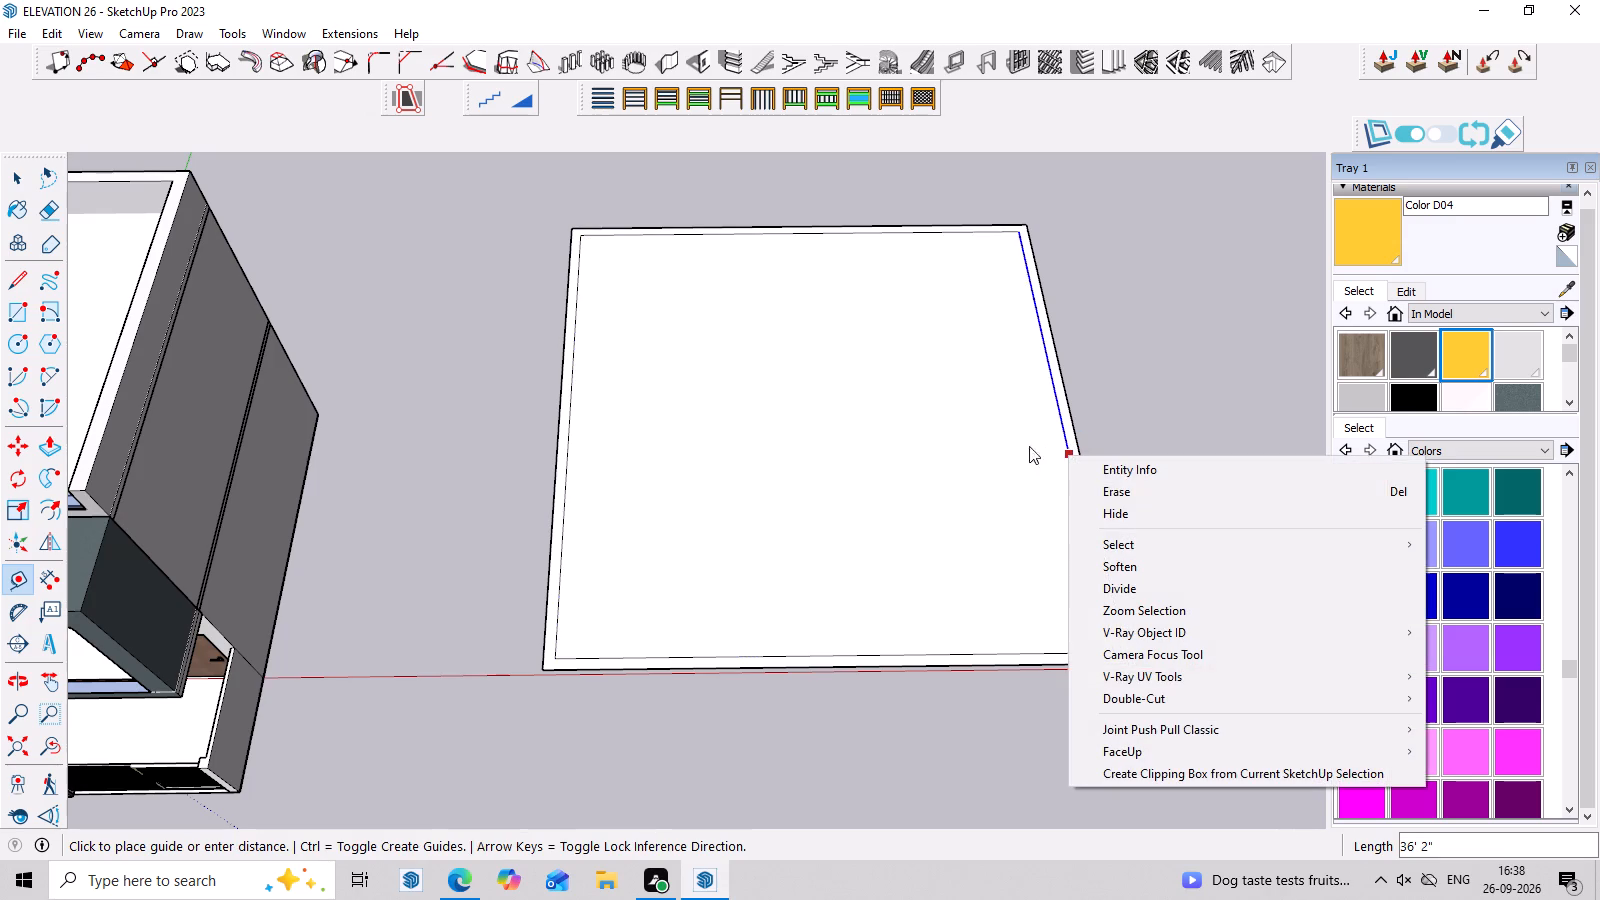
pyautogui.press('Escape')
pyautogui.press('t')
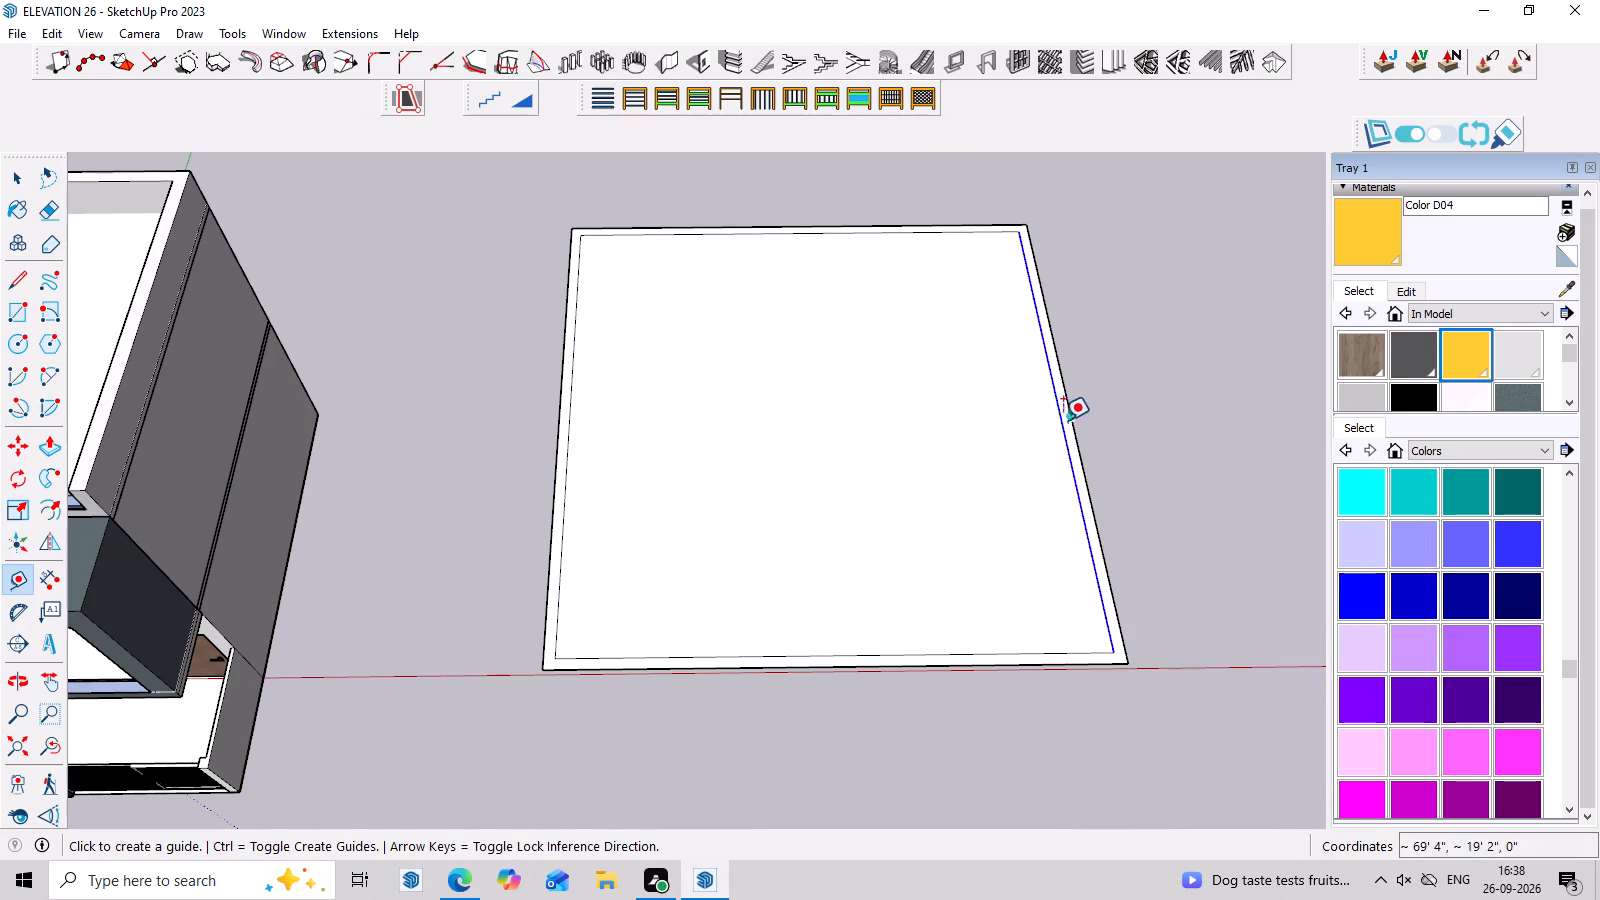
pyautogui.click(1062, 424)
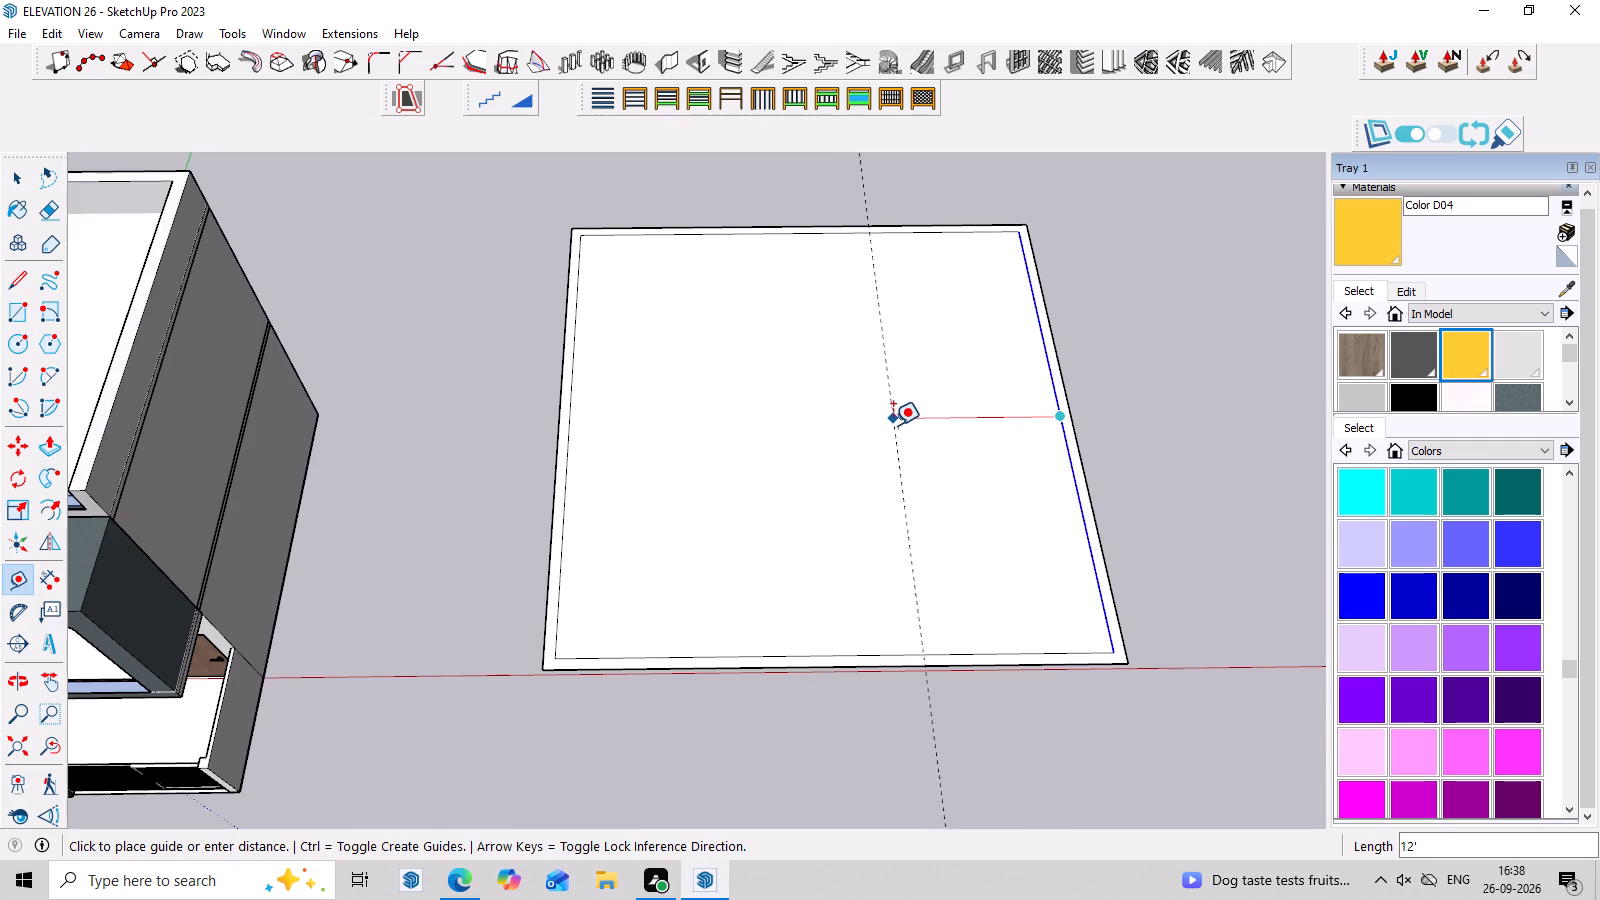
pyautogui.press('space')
# Examine the front elevation of the house, including its upper-floor balcony and roof parapet.
pyautogui.scroll(-9, 876, 367)
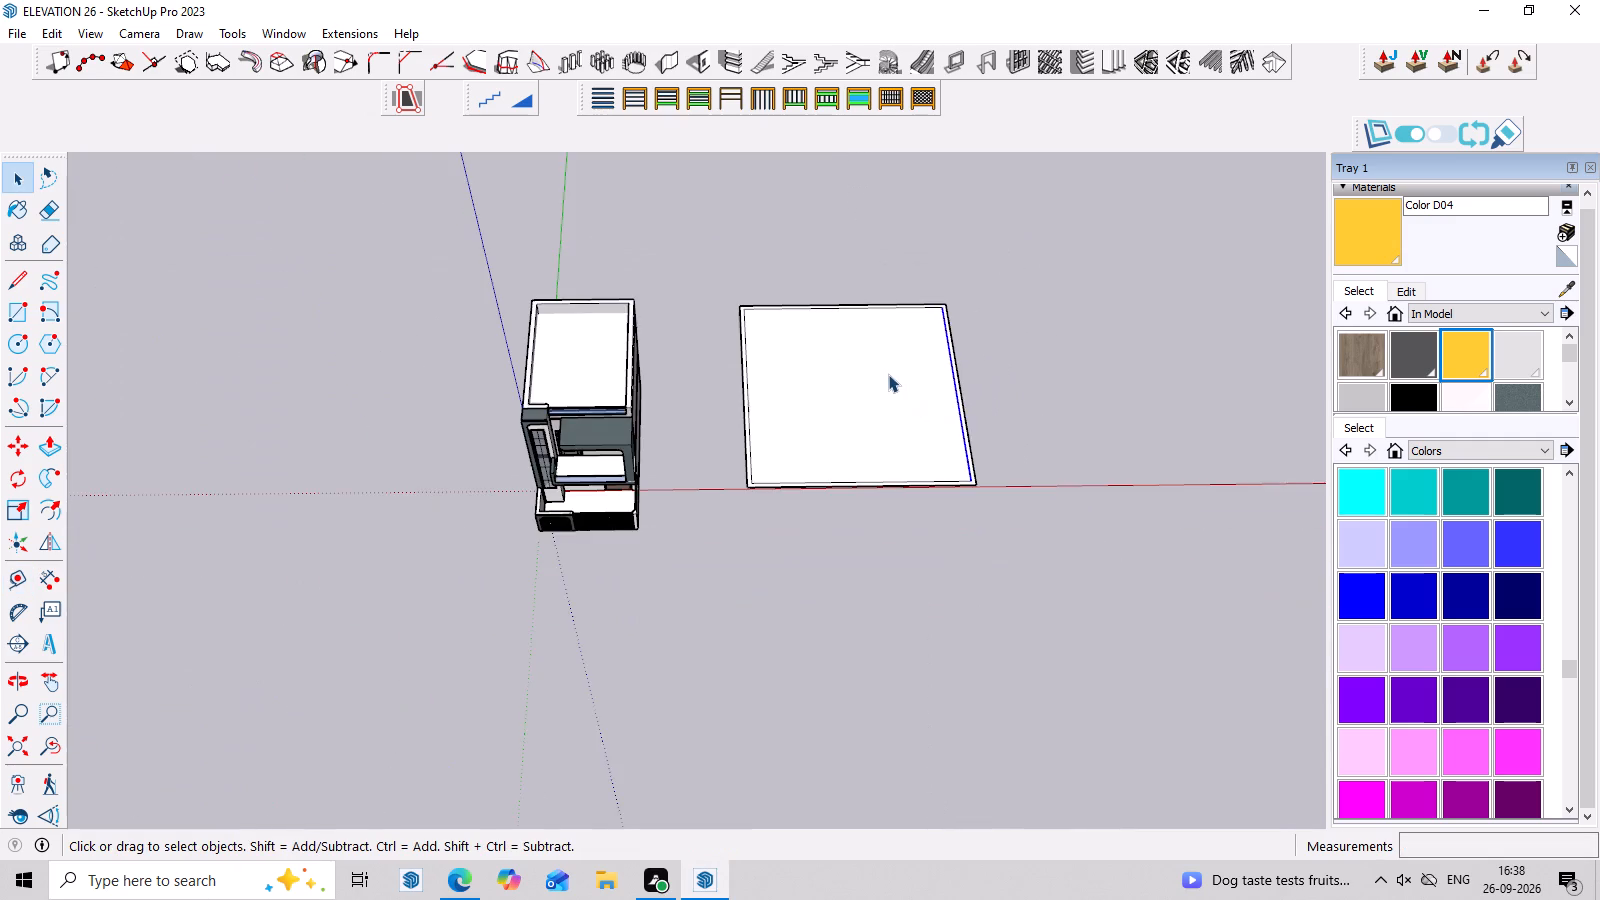
pyautogui.scroll(3, 702, 461)
pyautogui.moveTo(687, 476); pyautogui.dragTo(718, 150, button='middle')
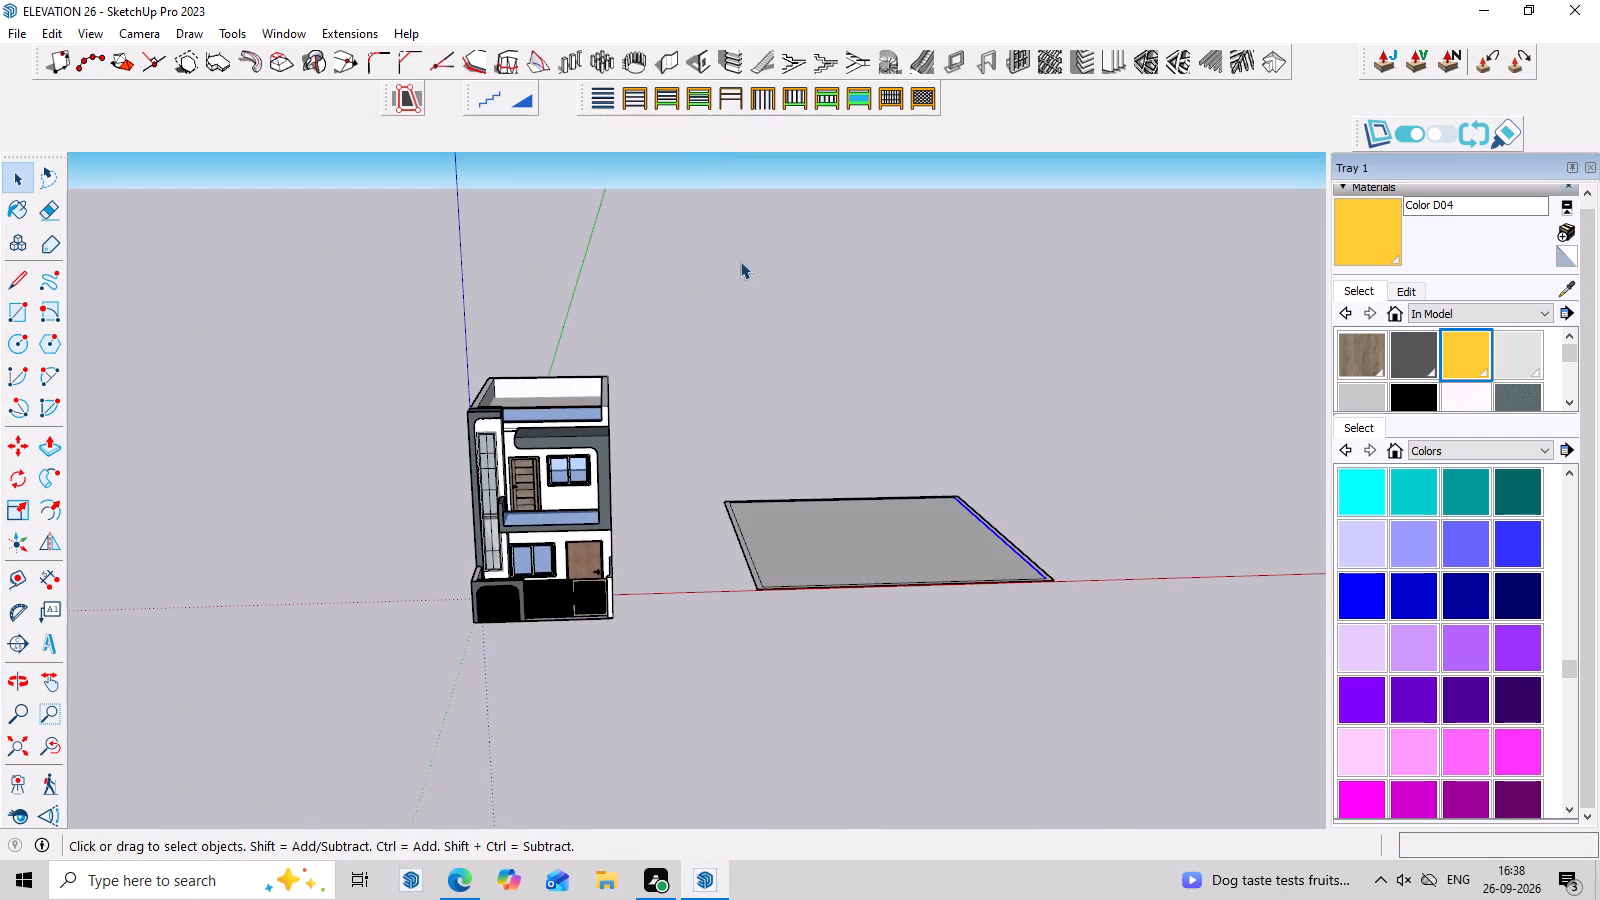
pyautogui.scroll(3, 496, 455)
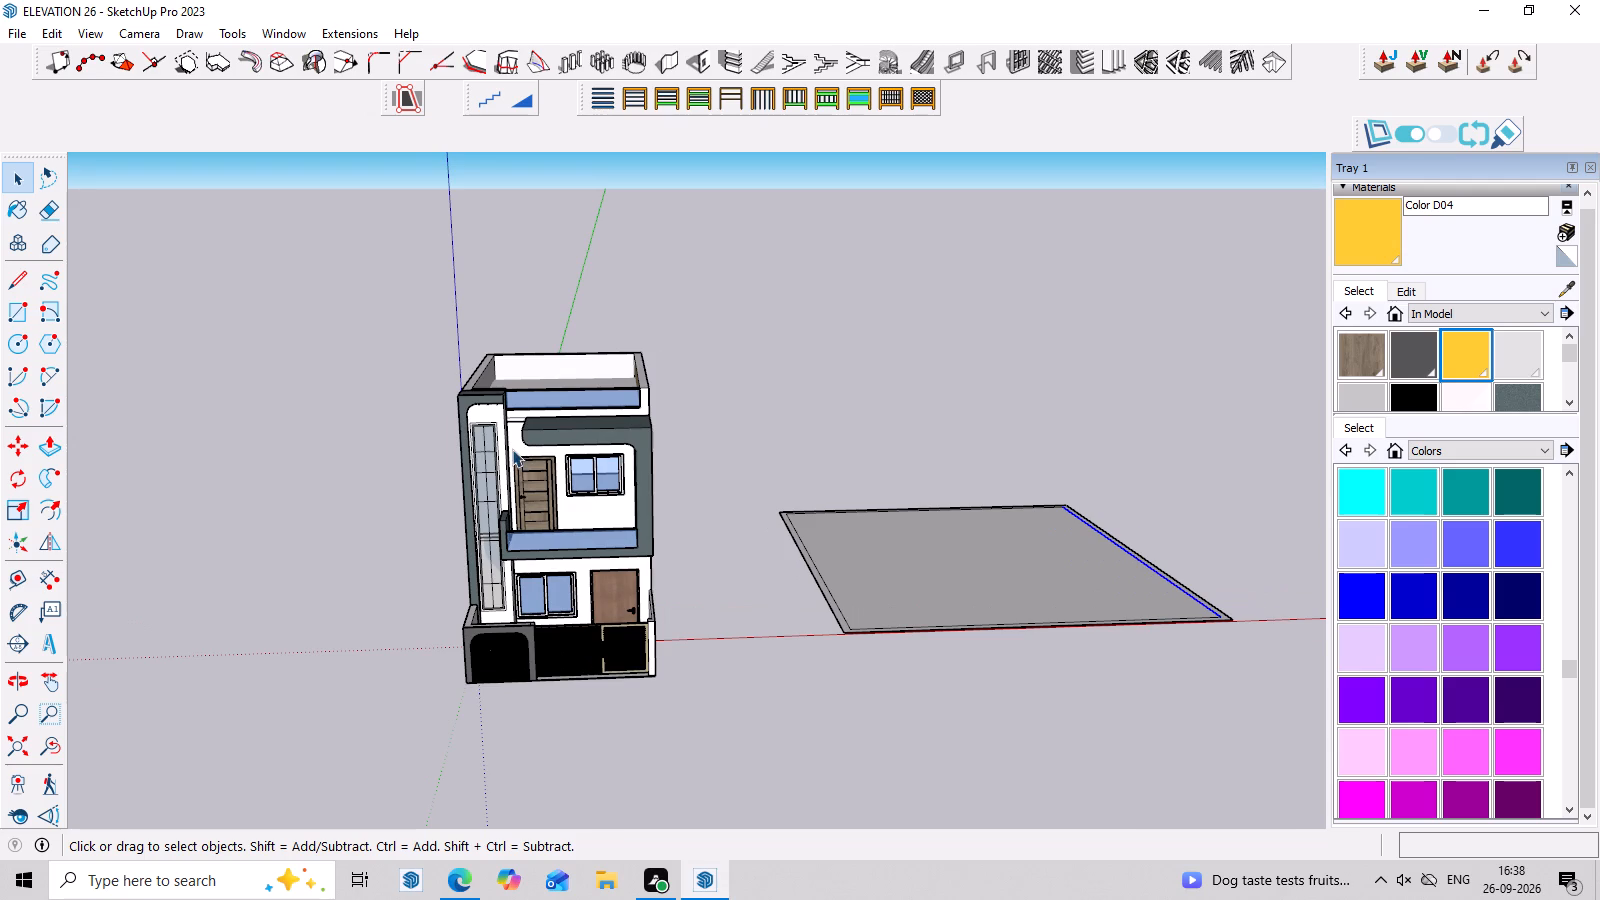
pyautogui.scroll(3, 512, 449)
pyautogui.moveTo(521, 440); pyautogui.dragTo(548, 311, button='middle')
pyautogui.scroll(4, 476, 398)
pyautogui.moveTo(507, 421); pyautogui.dragTo(537, 342, button='middle')
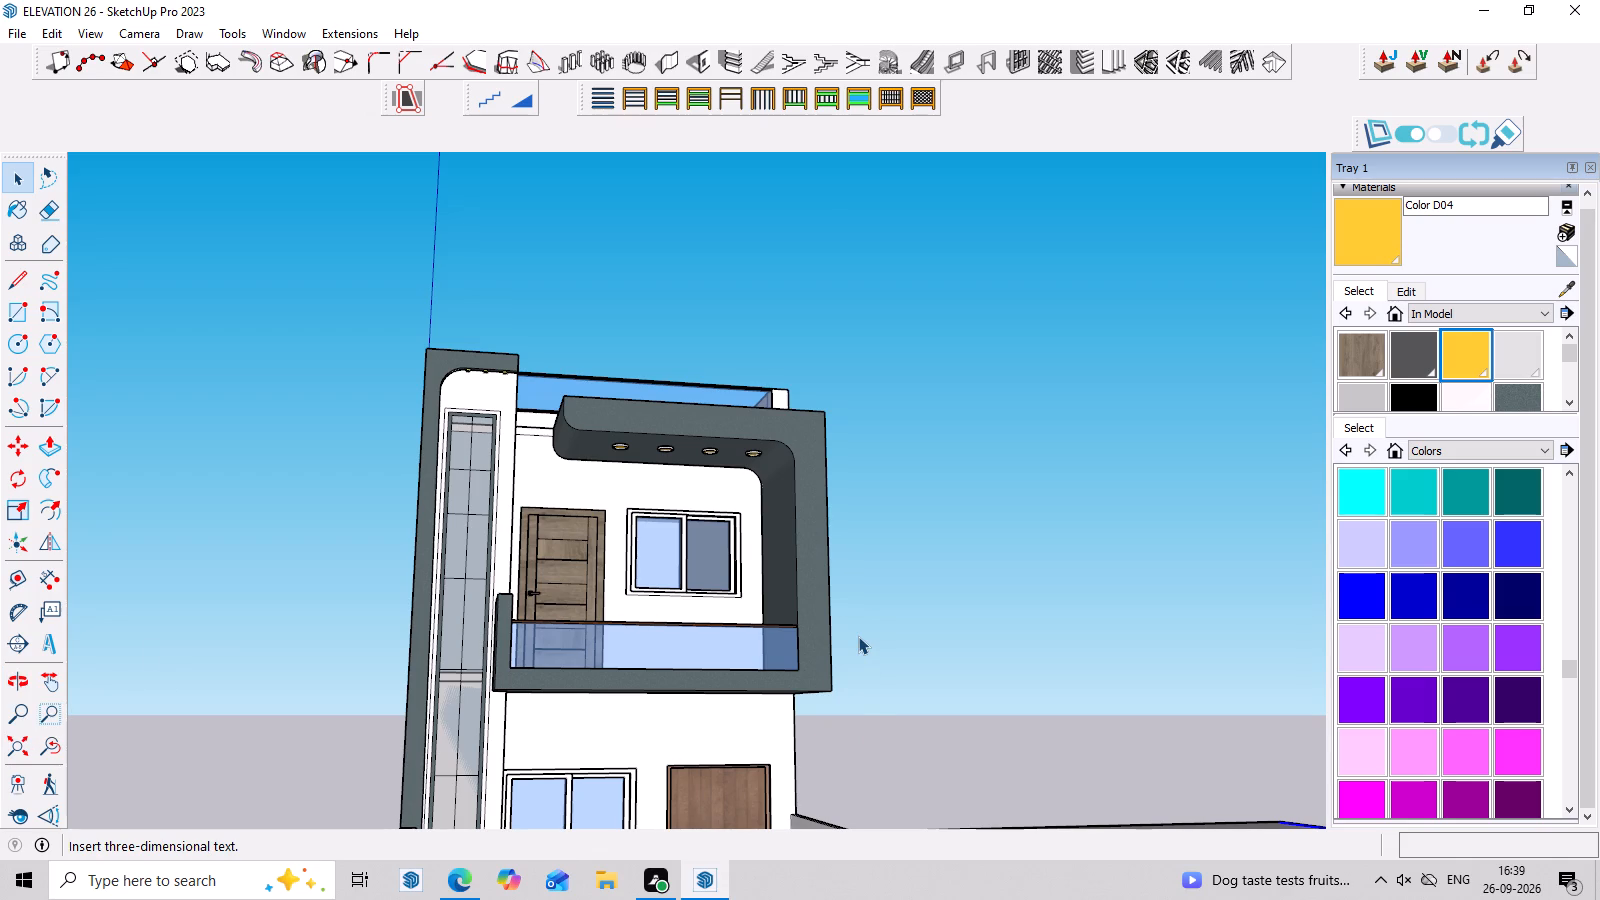
pyautogui.scroll(-7, 724, 667)
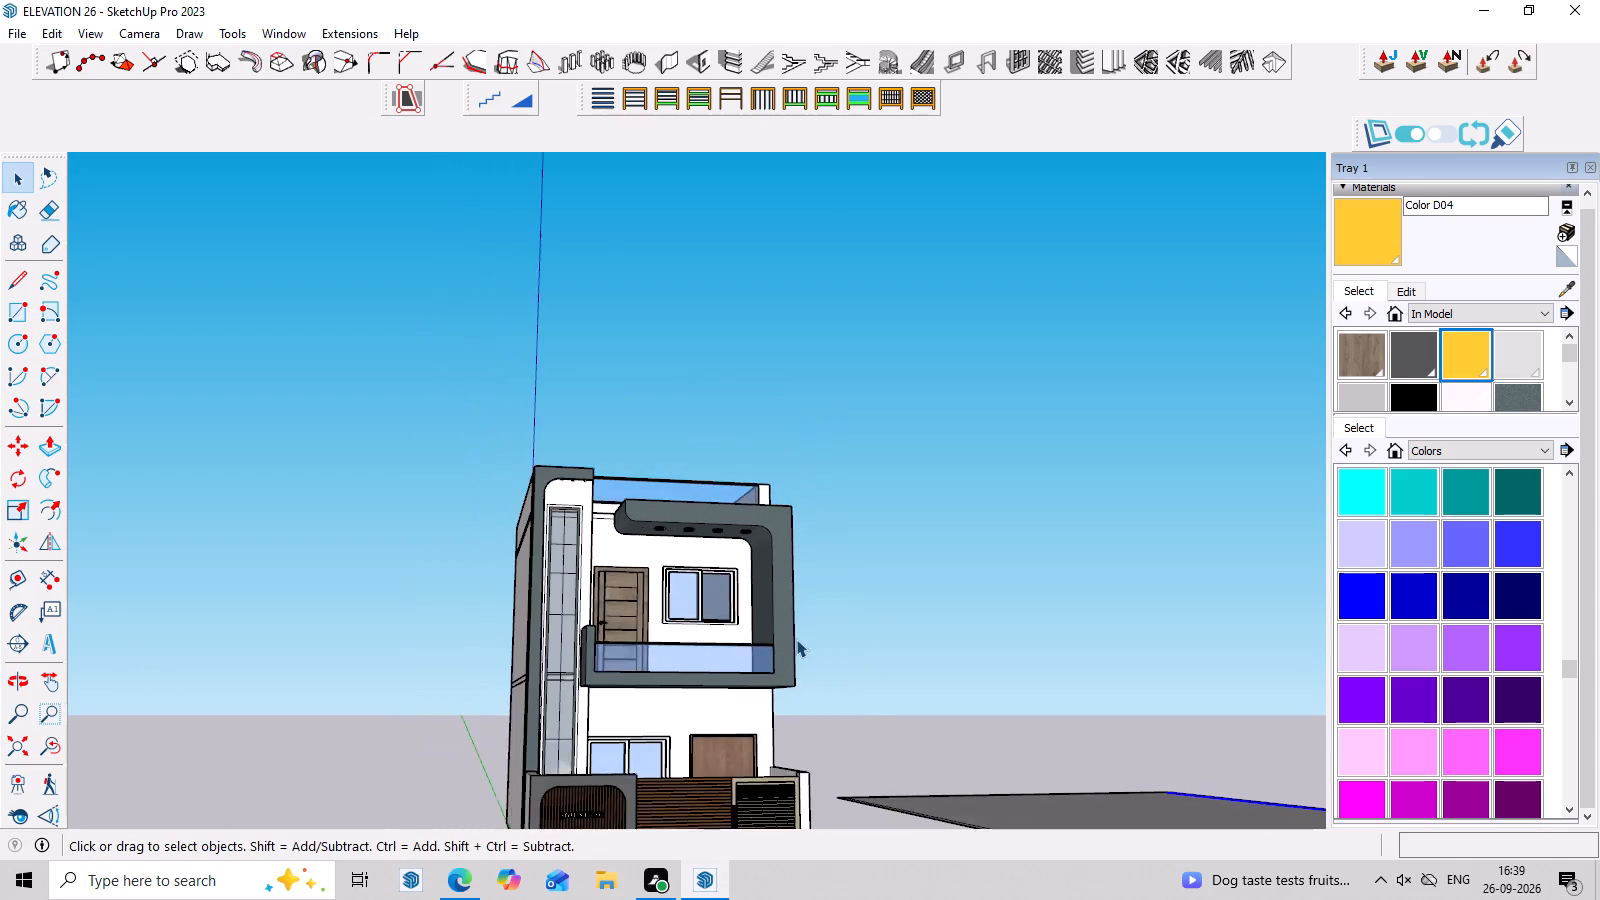
pyautogui.scroll(-5, 796, 639)
# Place a guide 12' inside the rectangle from the inner outline's edge farthest from the house, parallel to that edge.
pyautogui.moveTo(1316, 510); pyautogui.dragTo(1238, 613, button='middle')
pyautogui.scroll(8, 1261, 603)
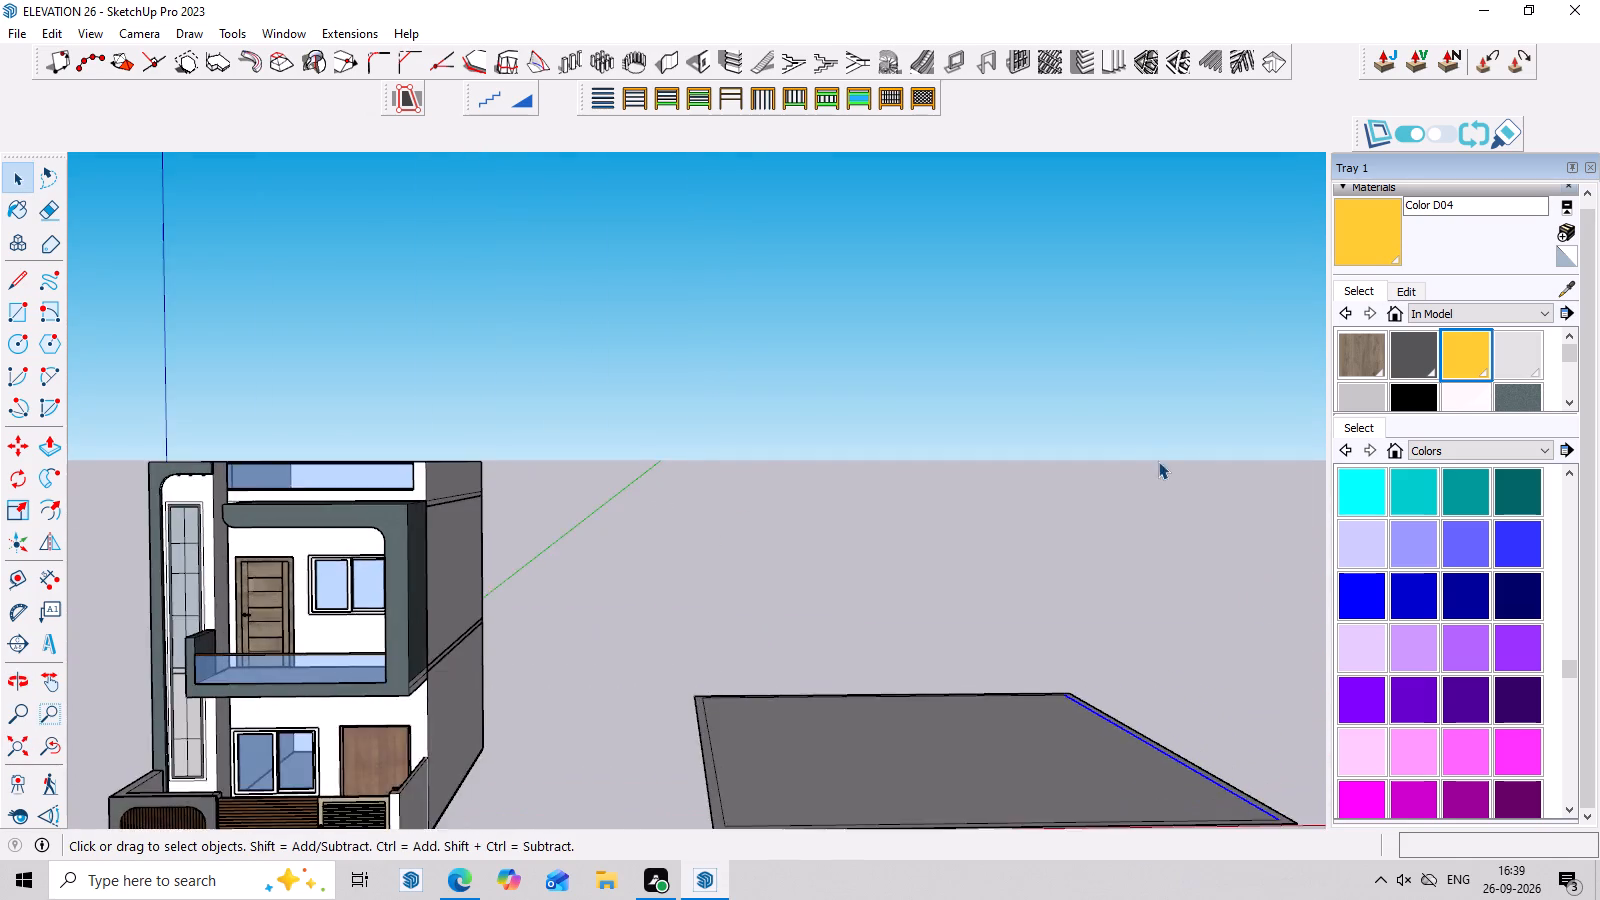
pyautogui.moveTo(1151, 457); pyautogui.dragTo(1095, 773, button='middle')
pyautogui.scroll(-1, 1147, 463)
pyautogui.scroll(5, 1209, 625)
pyautogui.moveTo(1221, 568); pyautogui.dragTo(1225, 607, button='middle')
pyautogui.scroll(1, 1225, 607)
pyautogui.press('Escape')
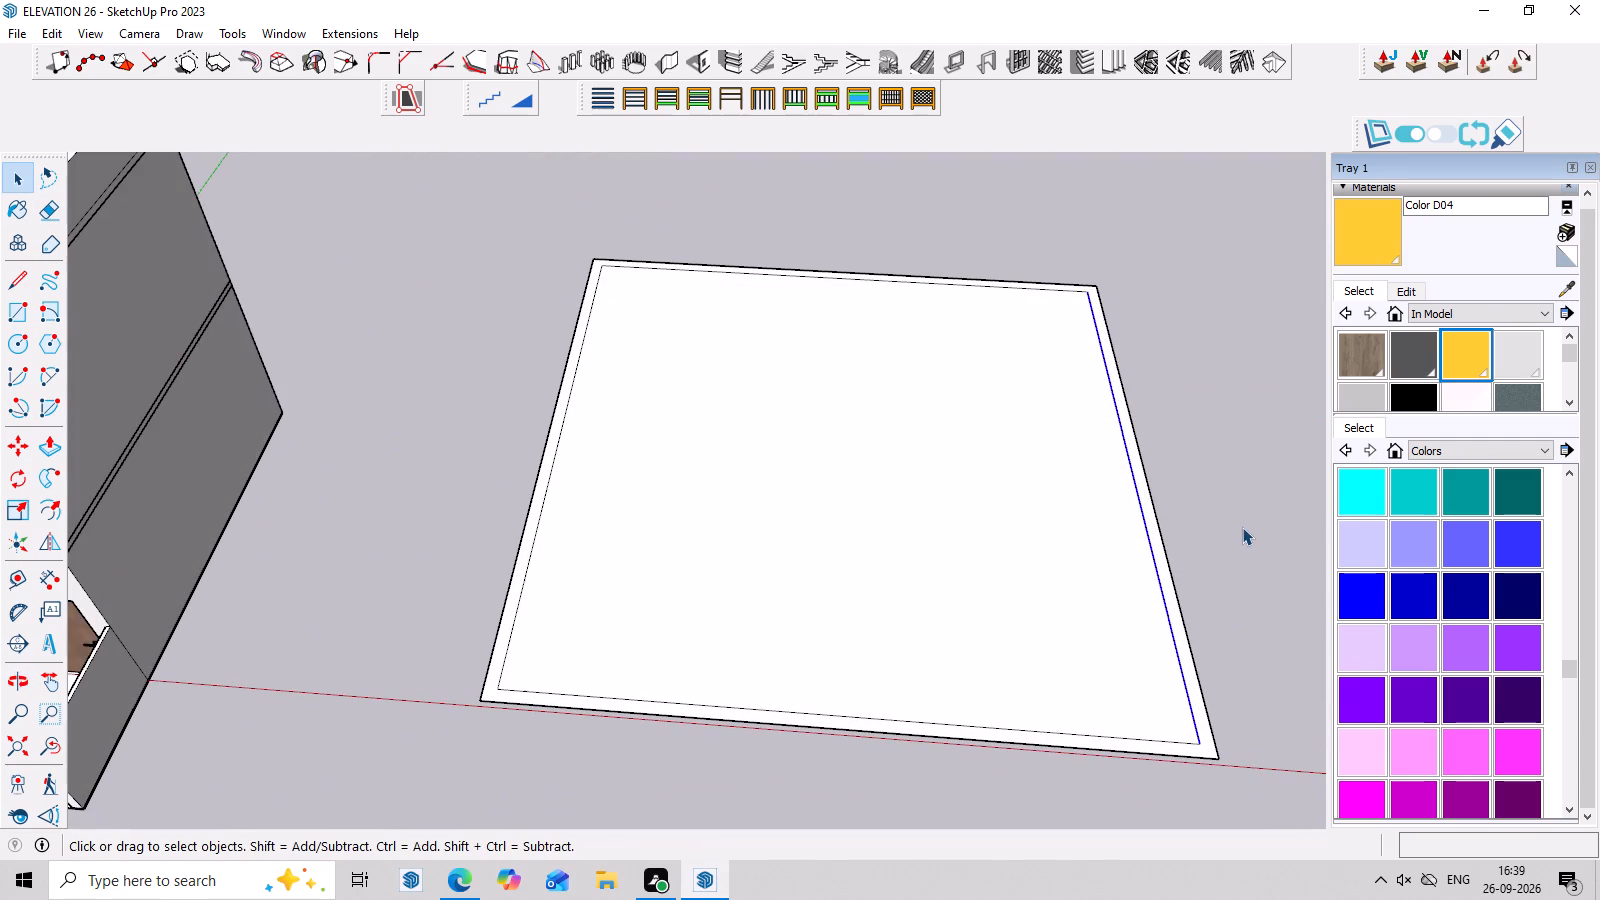
pyautogui.doubleClick(1242, 526)
pyautogui.press('t')
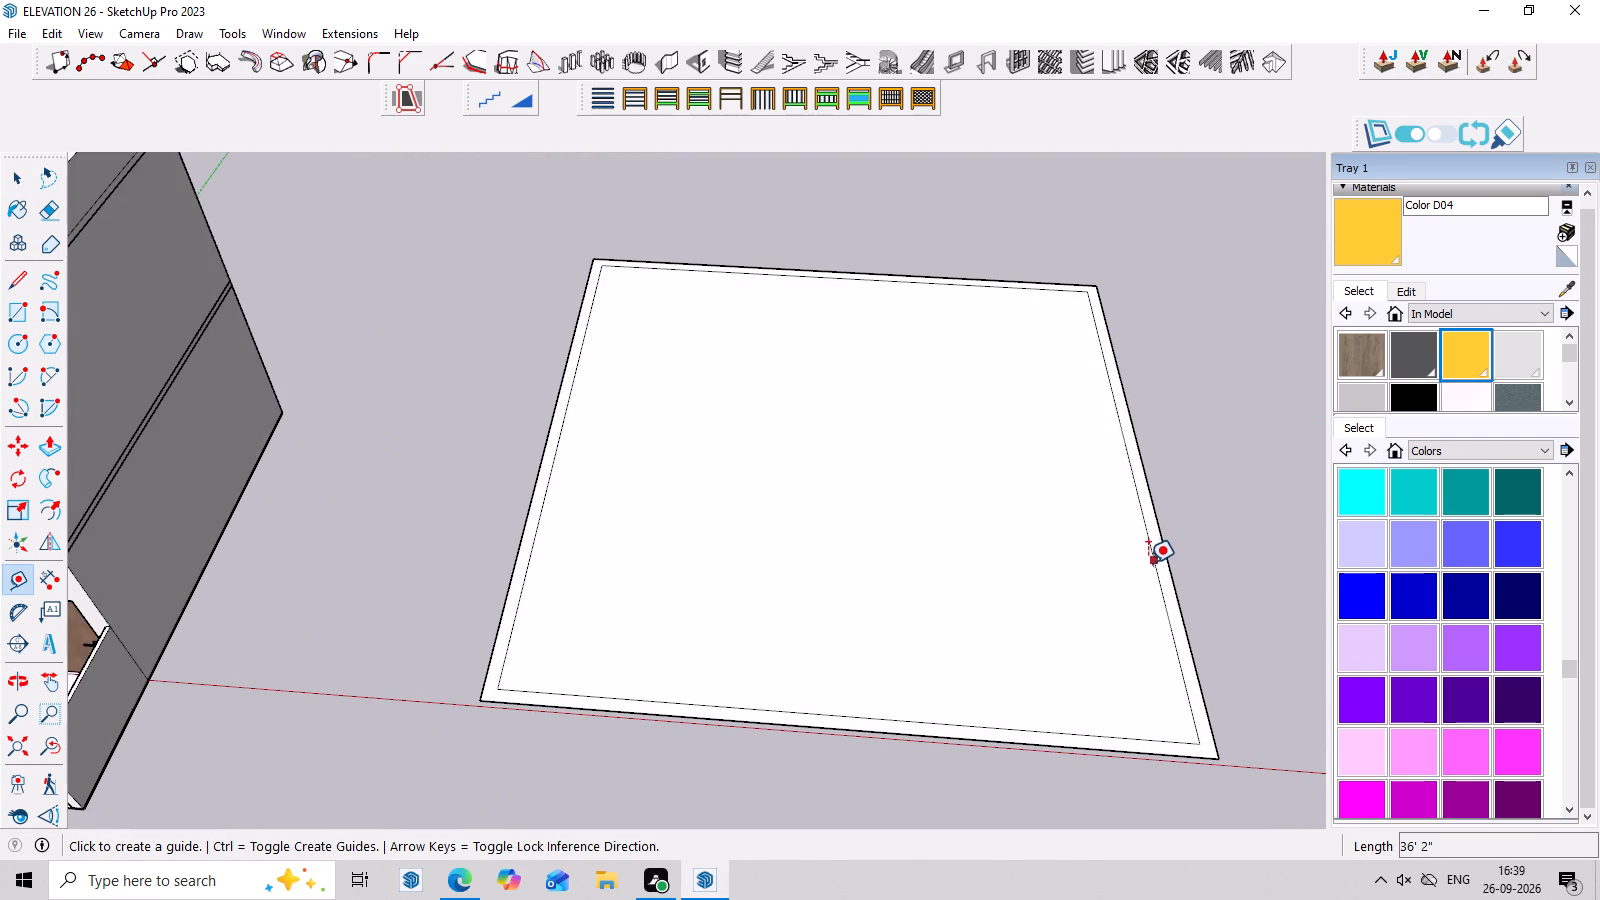
pyautogui.click(1150, 563)
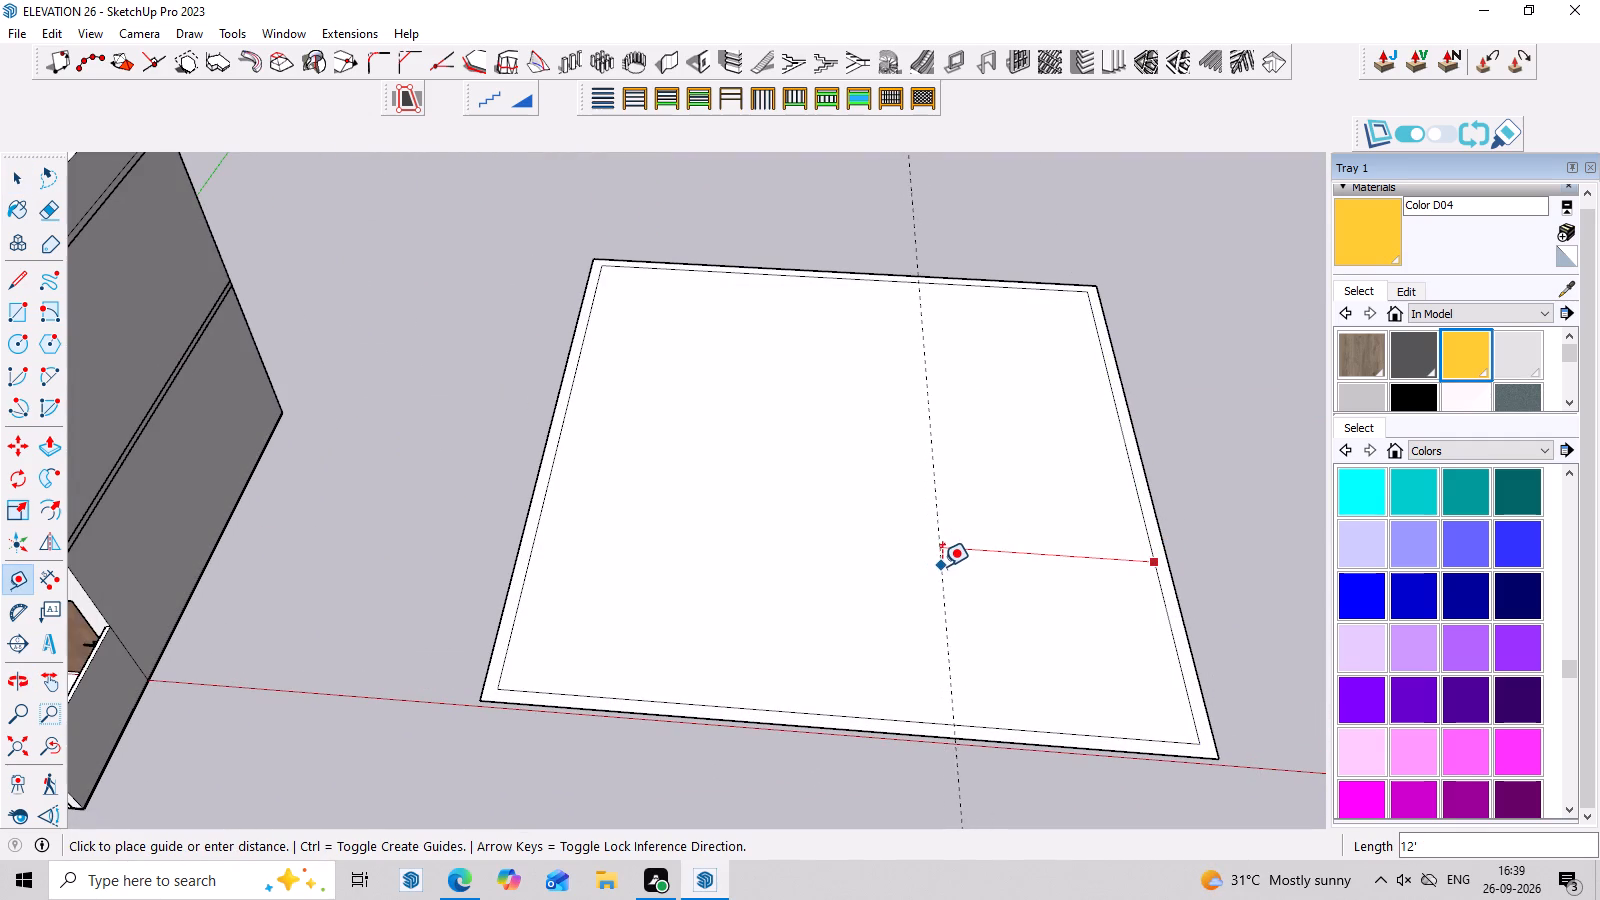
pyautogui.click(942, 566)
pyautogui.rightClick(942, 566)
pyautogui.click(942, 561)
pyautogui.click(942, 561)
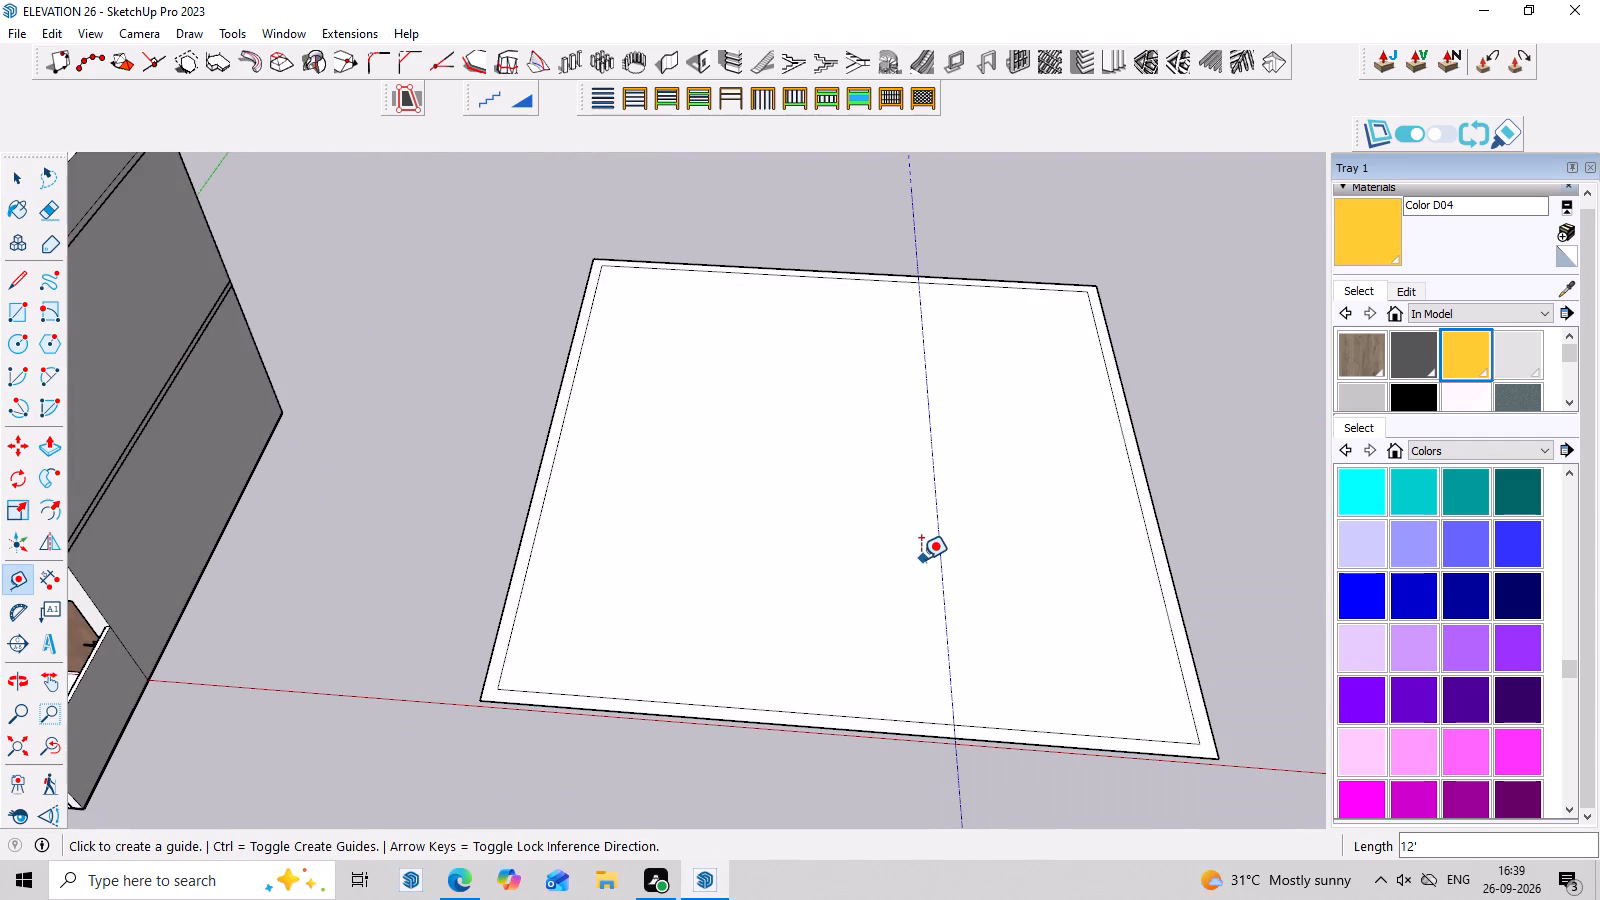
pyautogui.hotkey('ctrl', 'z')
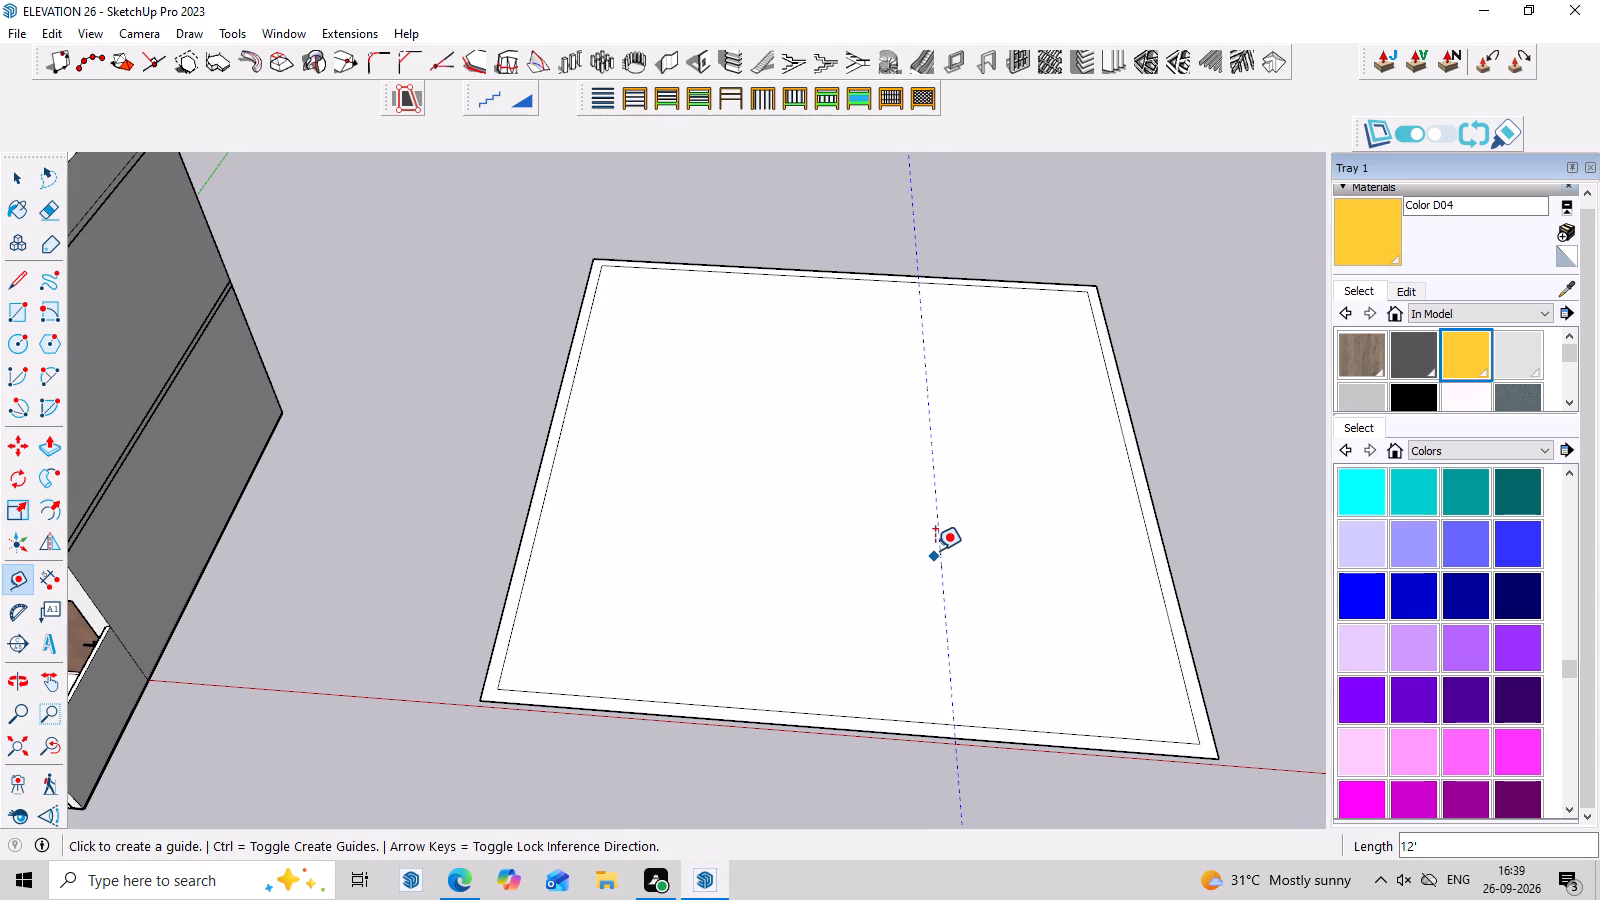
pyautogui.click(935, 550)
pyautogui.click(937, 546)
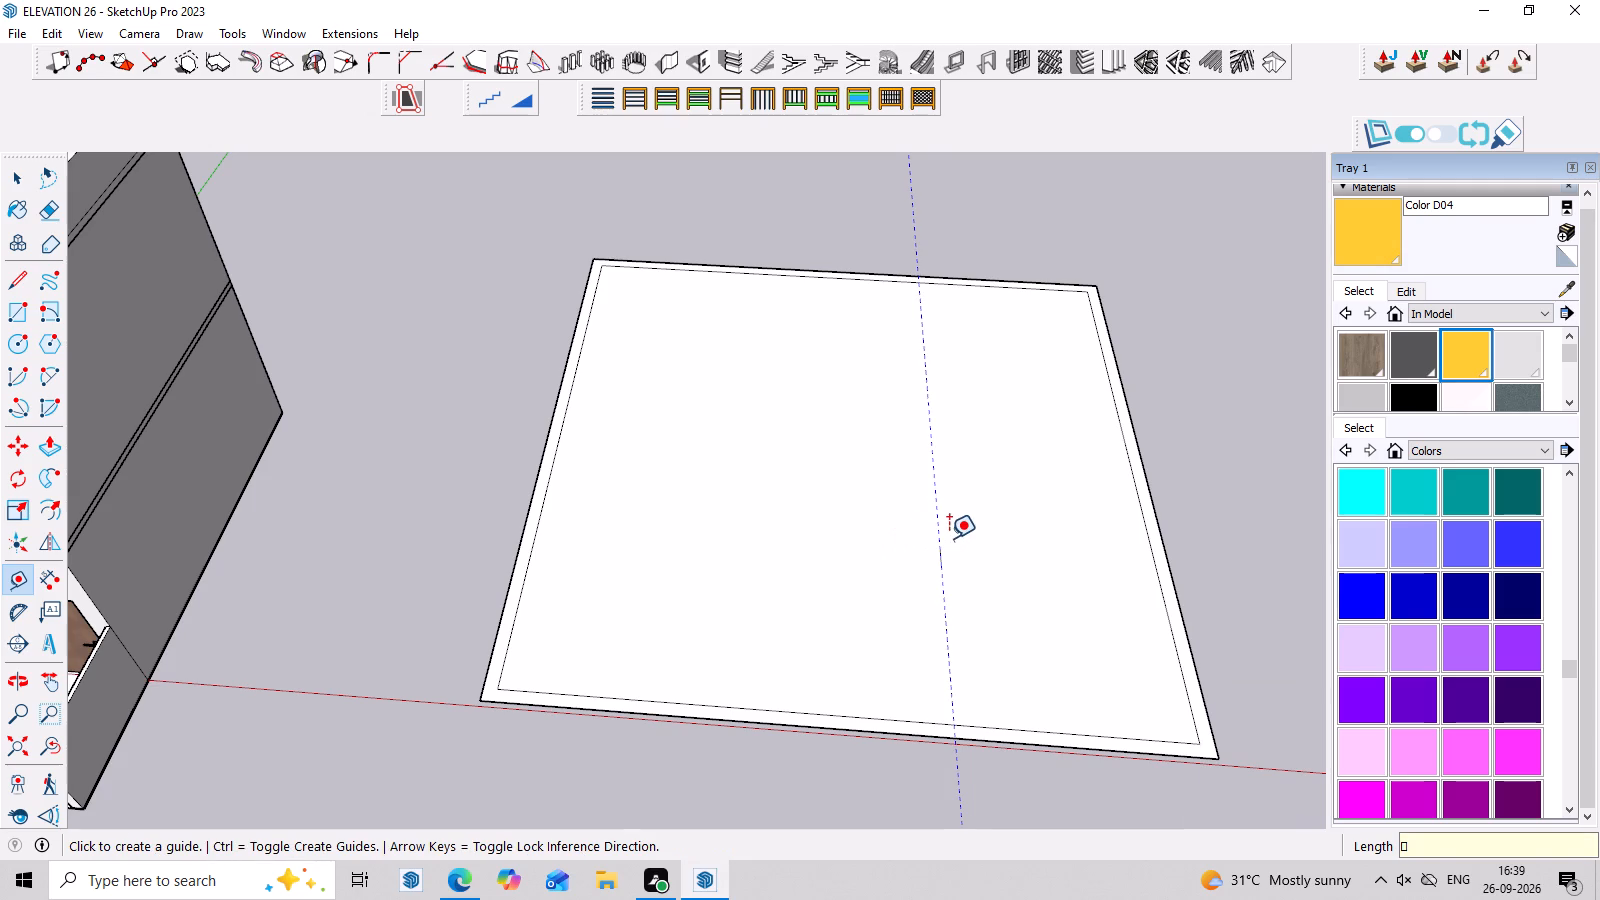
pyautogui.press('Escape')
# Add a parallel guide 9" from the 12' guide, on the side towards the house.
pyautogui.click(938, 560)
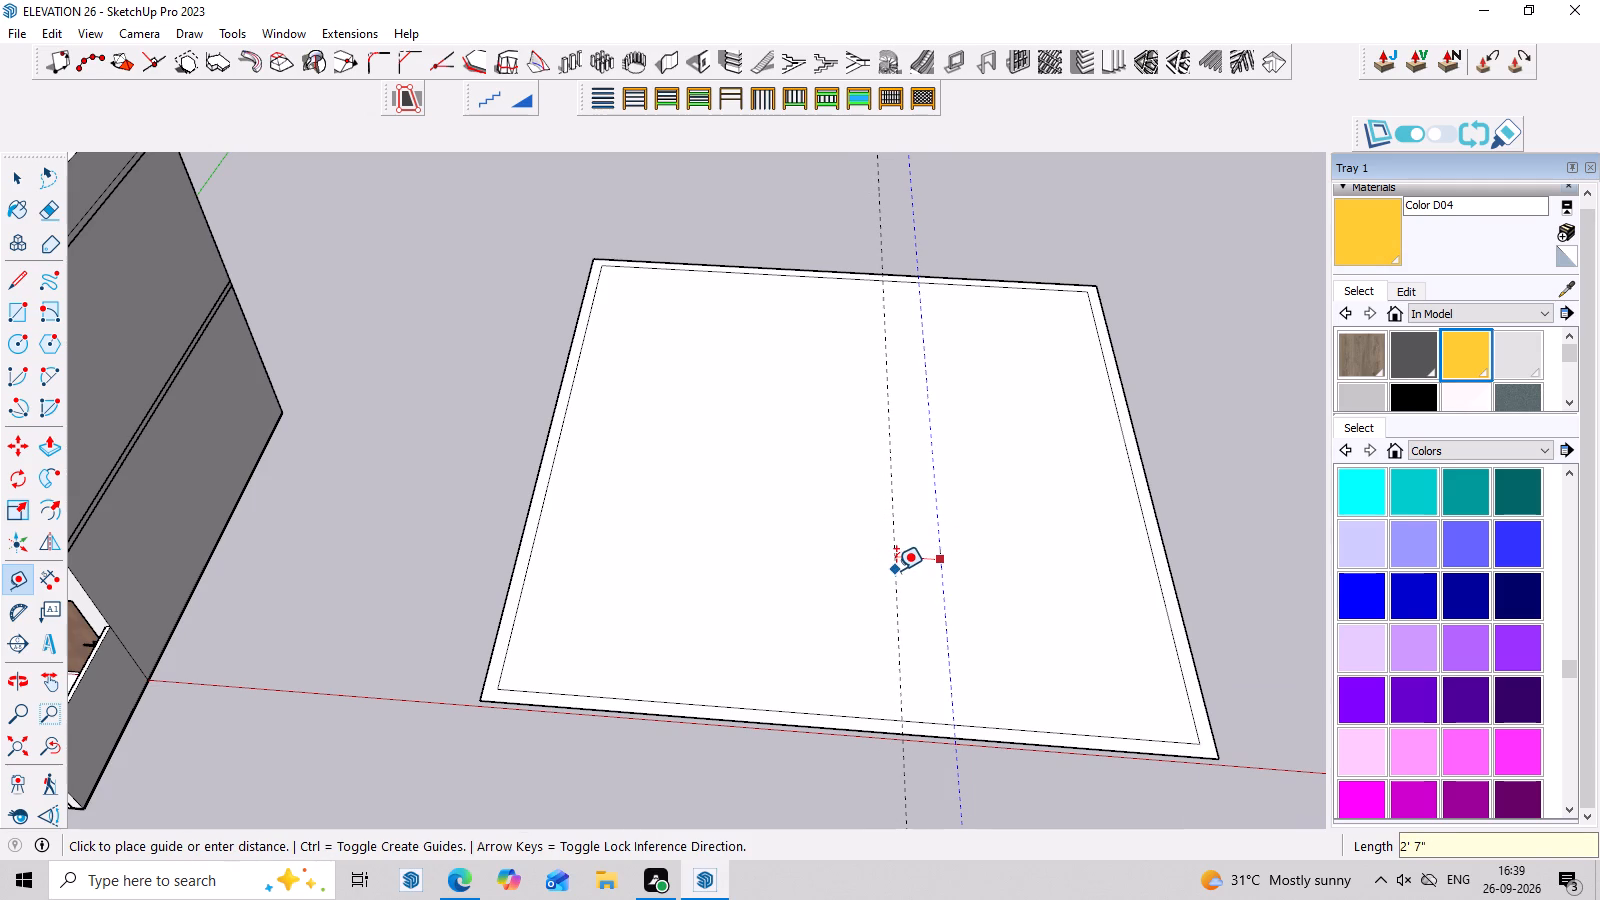
pyautogui.press('9')
pyautogui.press('Return')
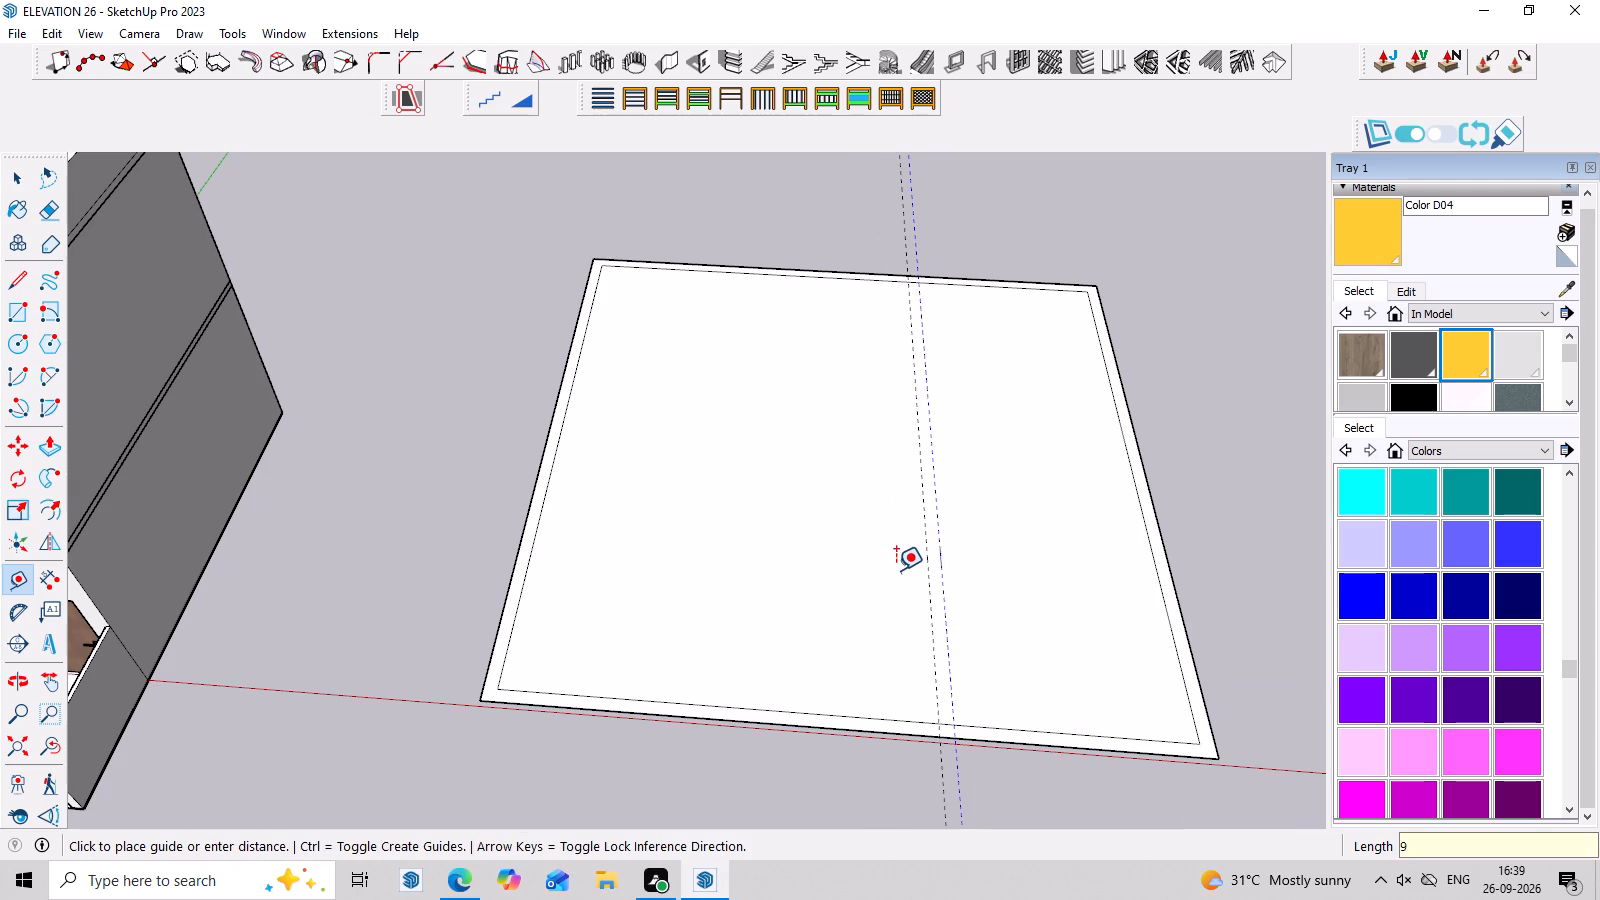
# Place a parallel guide 8' 6" further towards the house and another 9" beyond it.
pyautogui.click(927, 553)
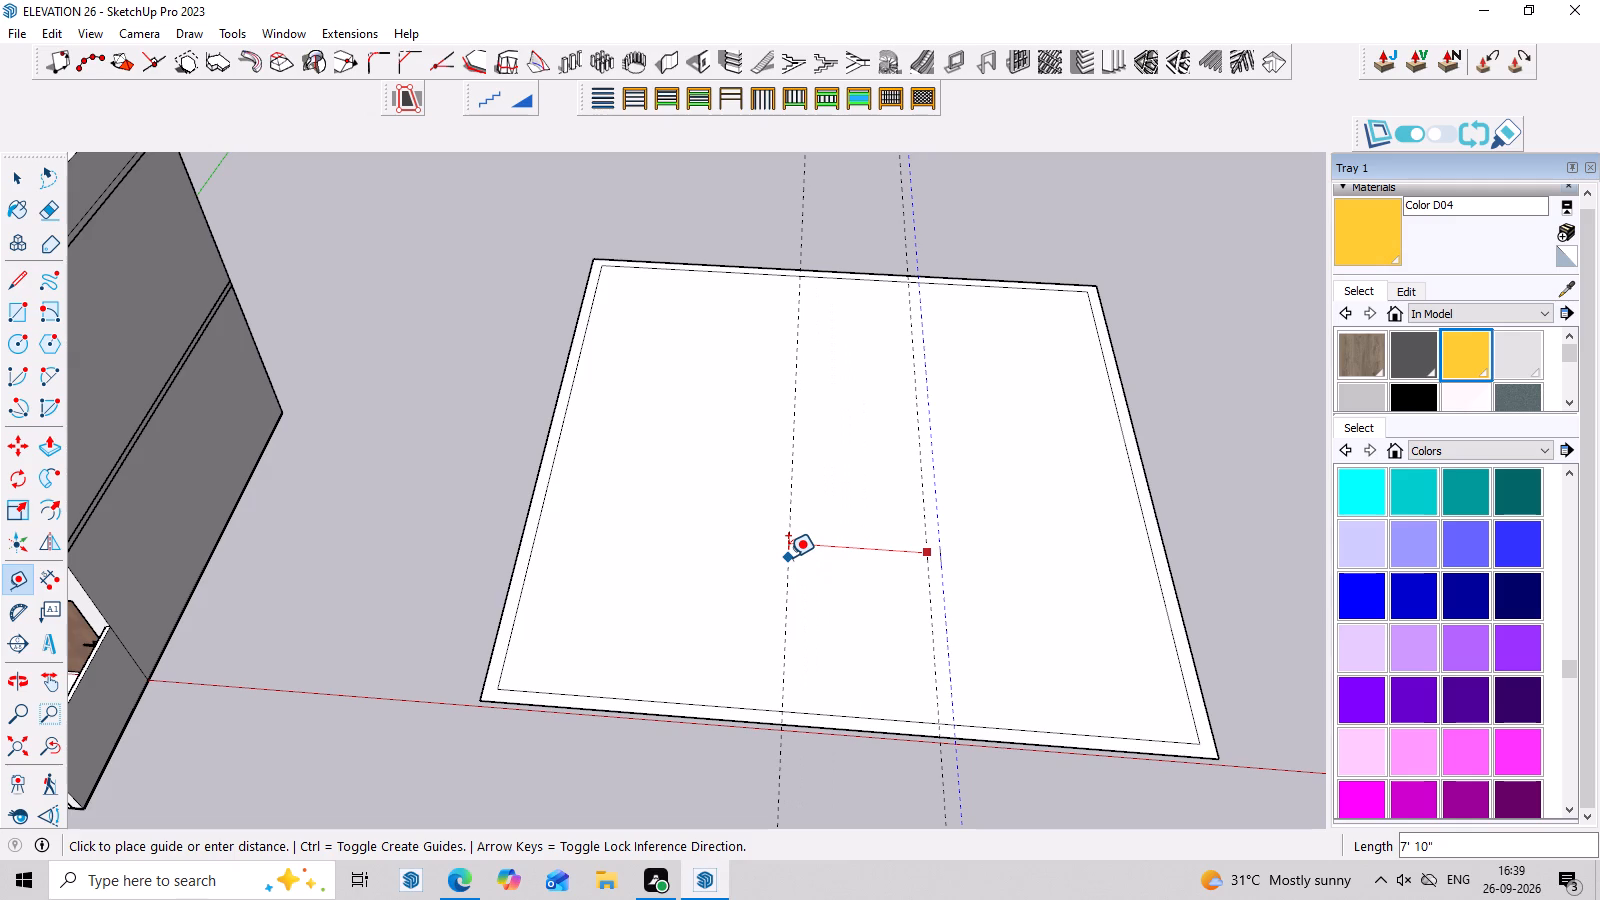
pyautogui.click(777, 557)
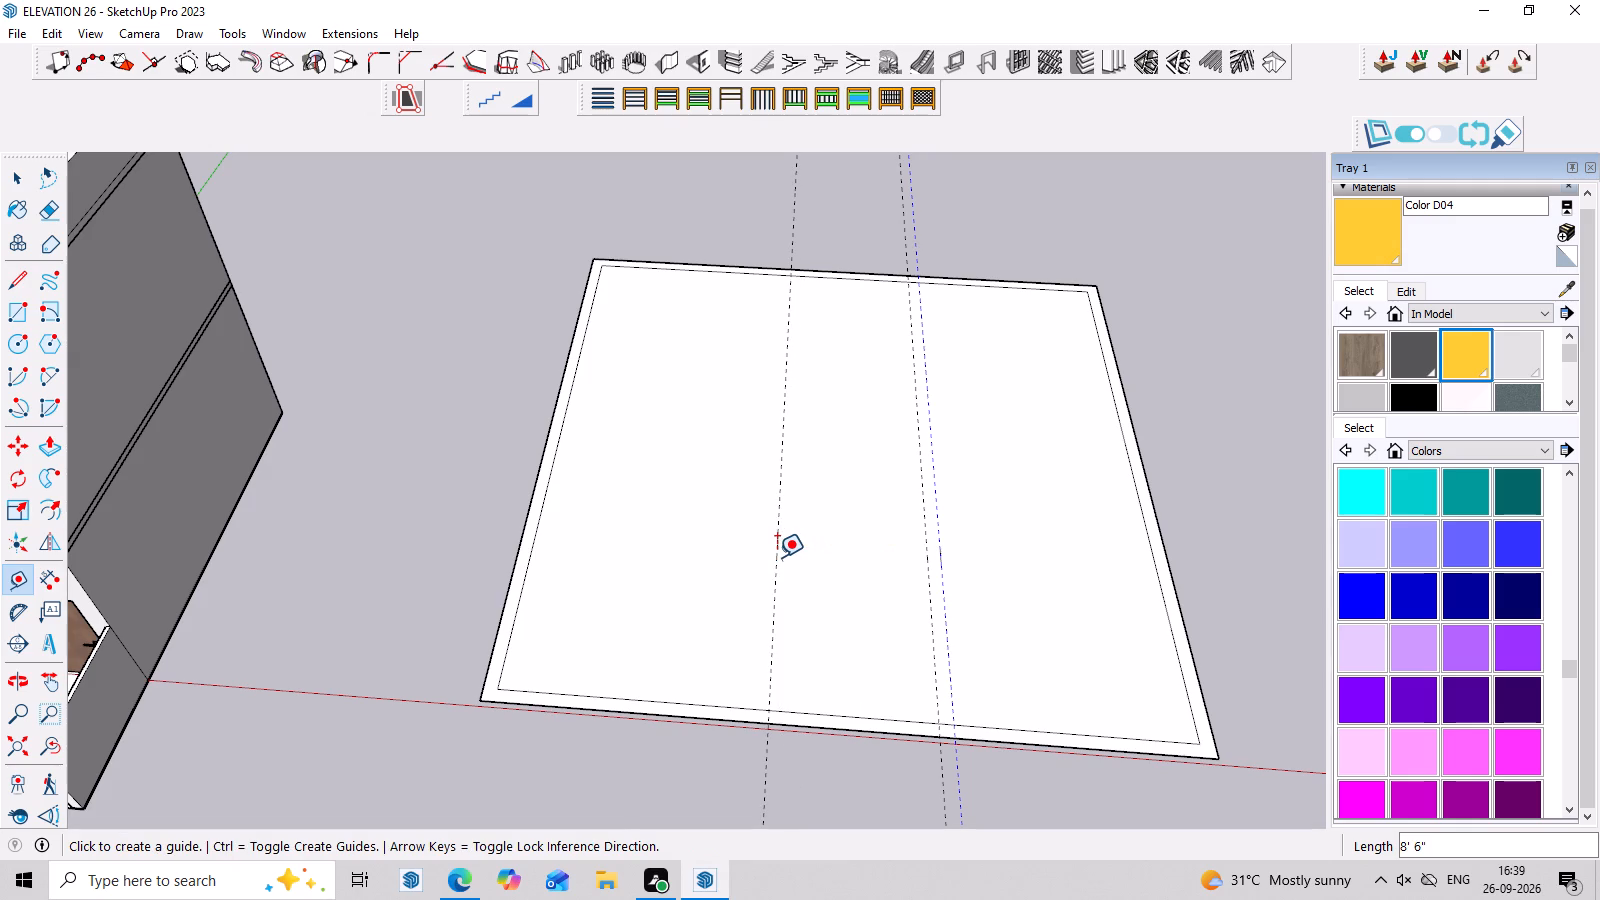
pyautogui.click(774, 548)
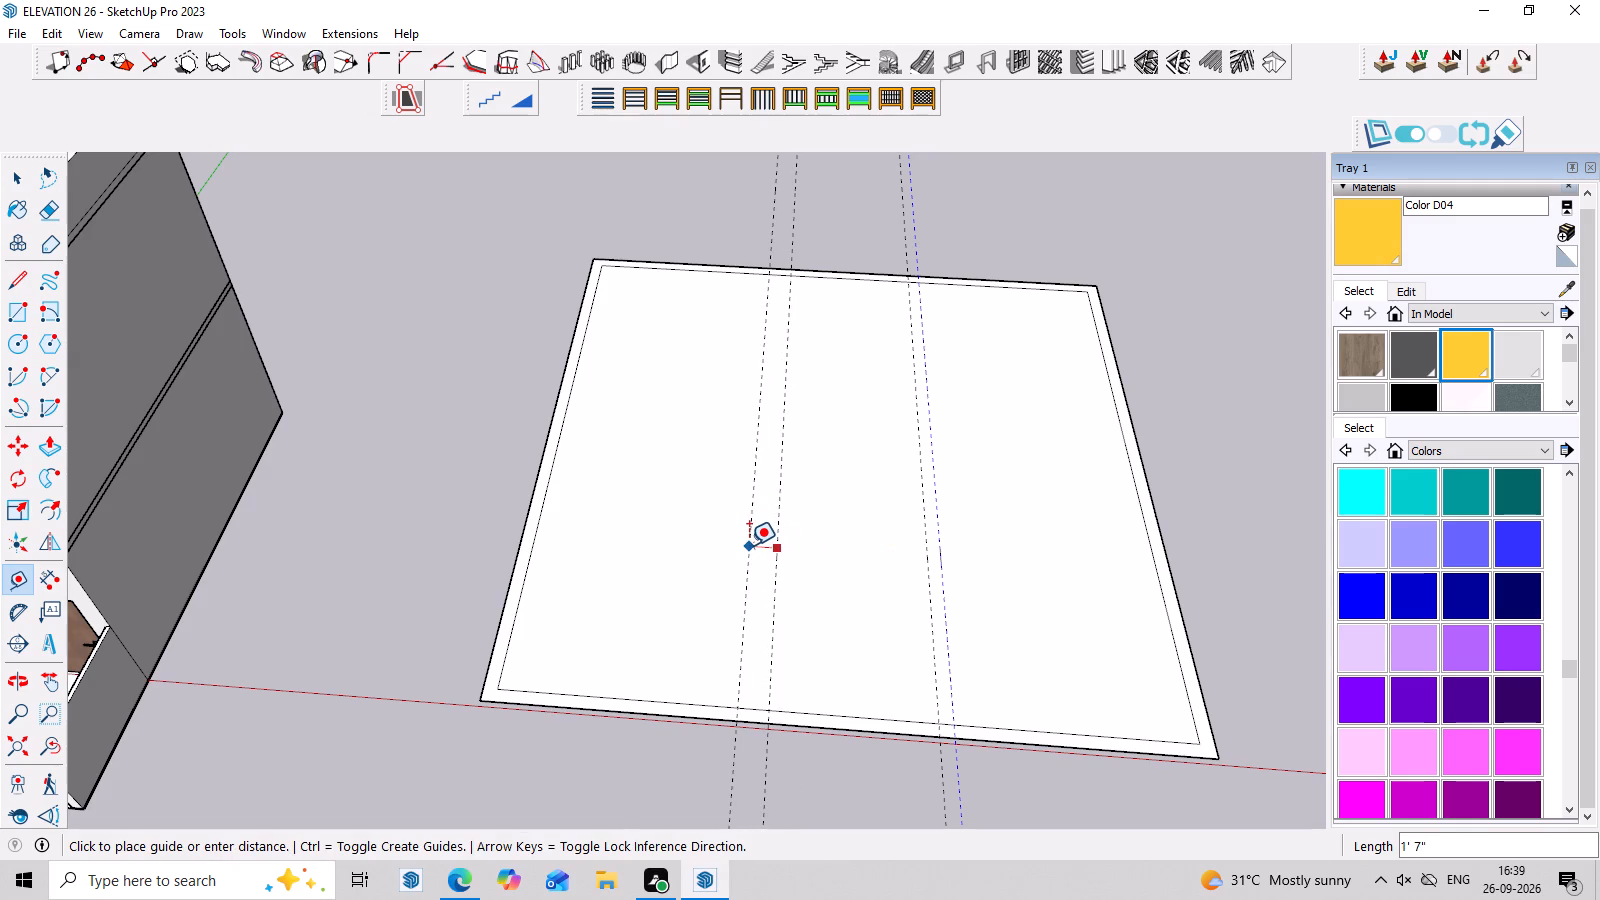
pyautogui.press('9')
pyautogui.press('Return')
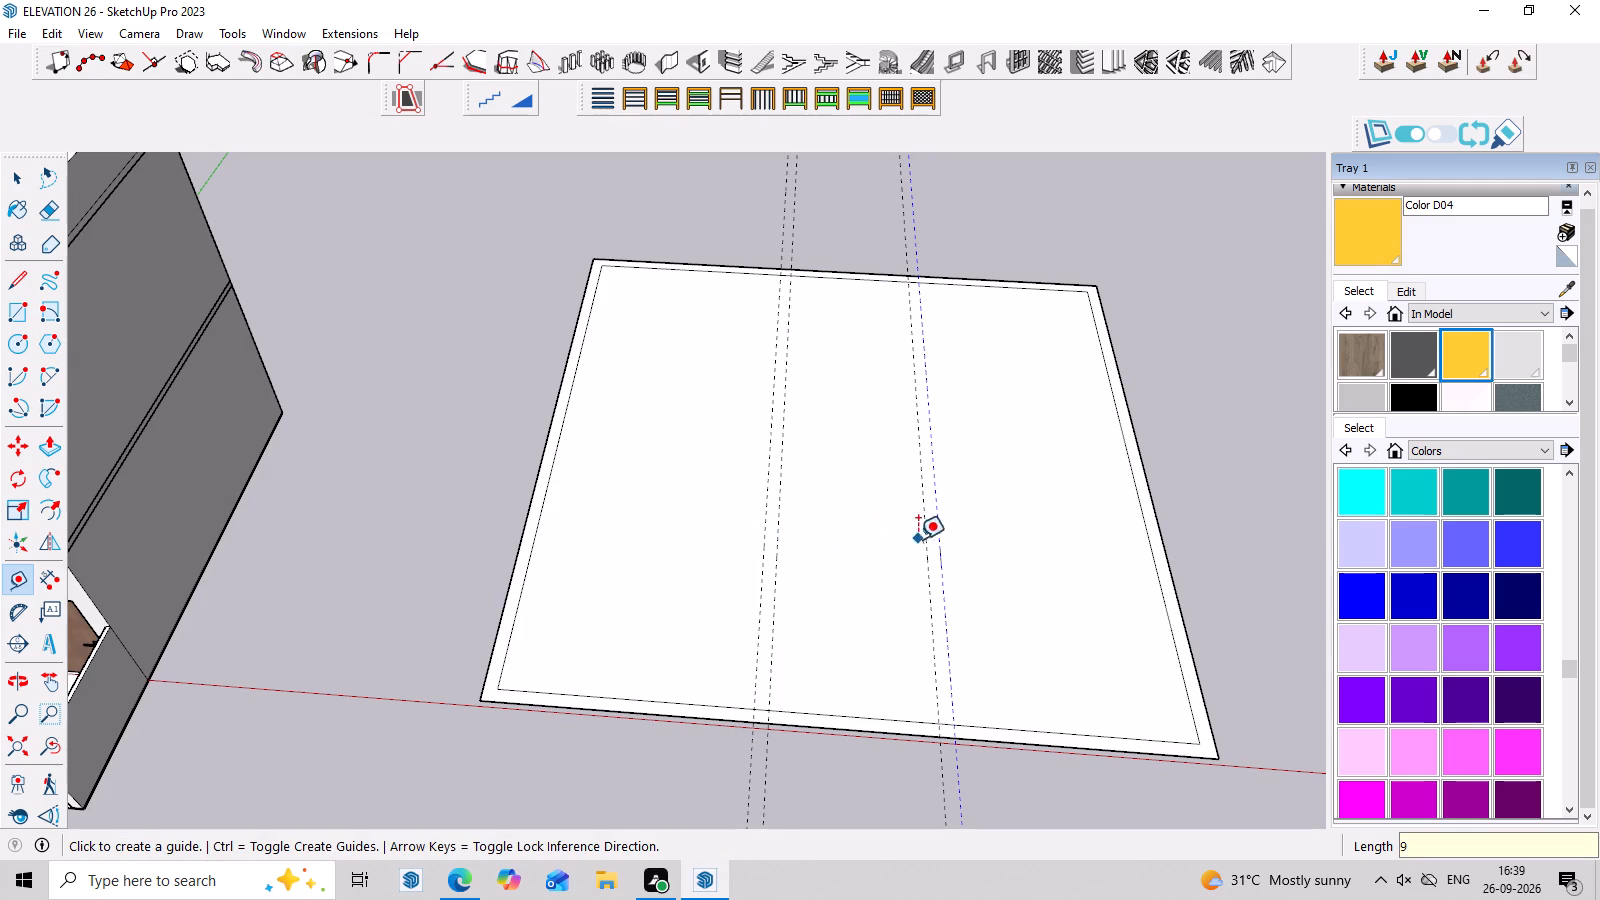
# Place a crosswise guide 10' 10" from the inner outline's edge along the red axis, and another 9" beyond it.
pyautogui.click(977, 724)
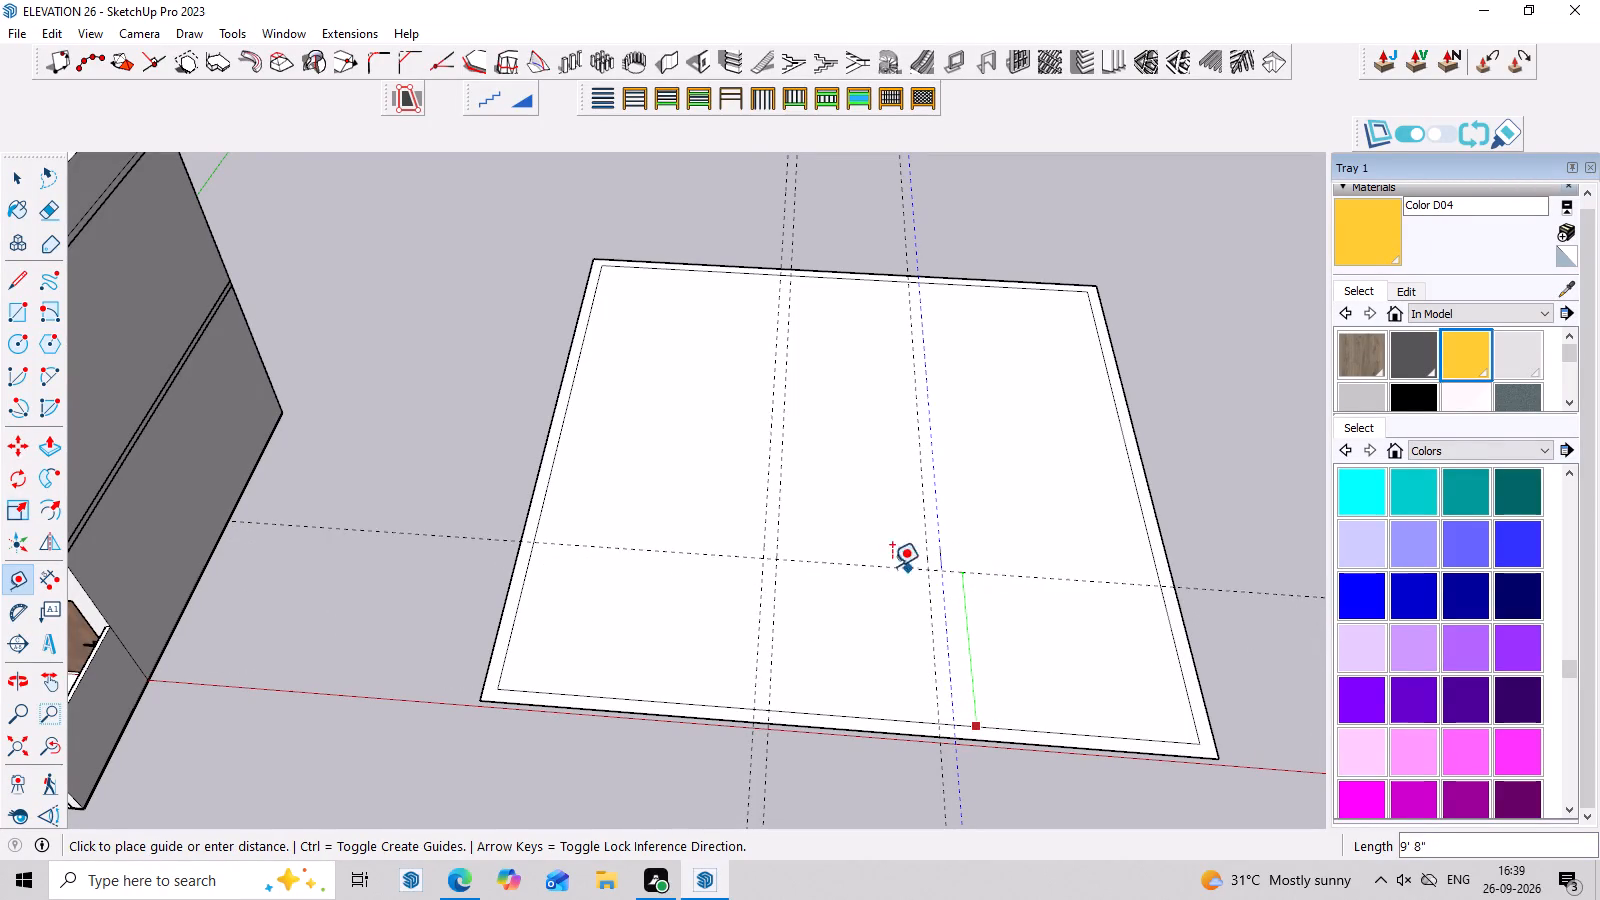
pyautogui.click(839, 549)
pyautogui.rightClick(839, 549)
pyautogui.rightClick(839, 549)
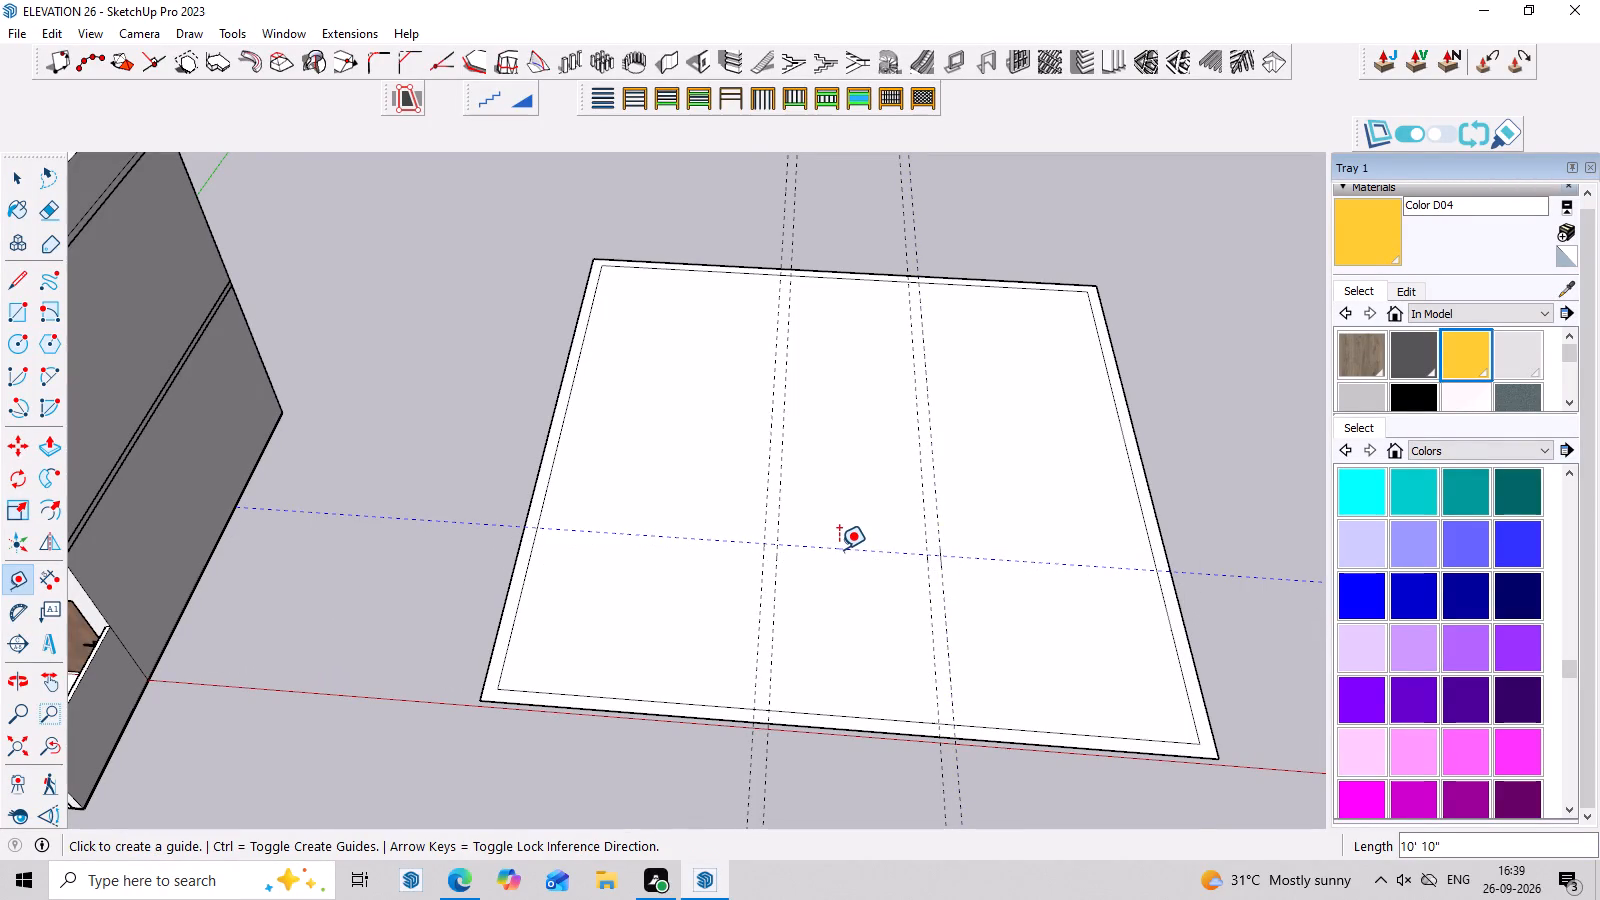
pyautogui.click(839, 549)
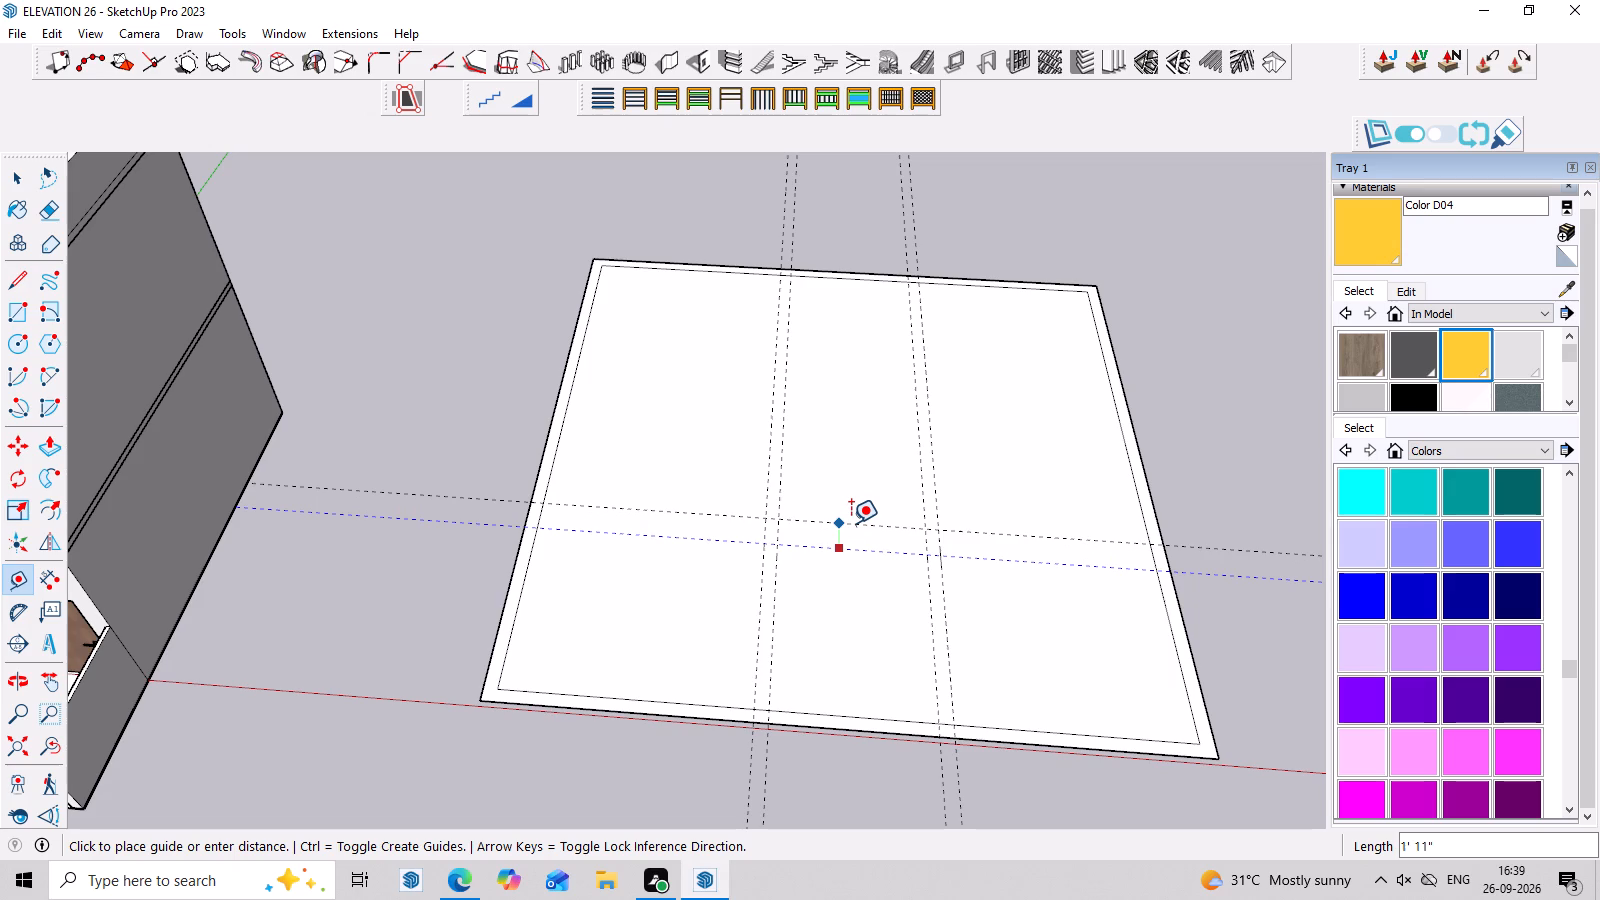
pyautogui.press('9')
pyautogui.press('Return')
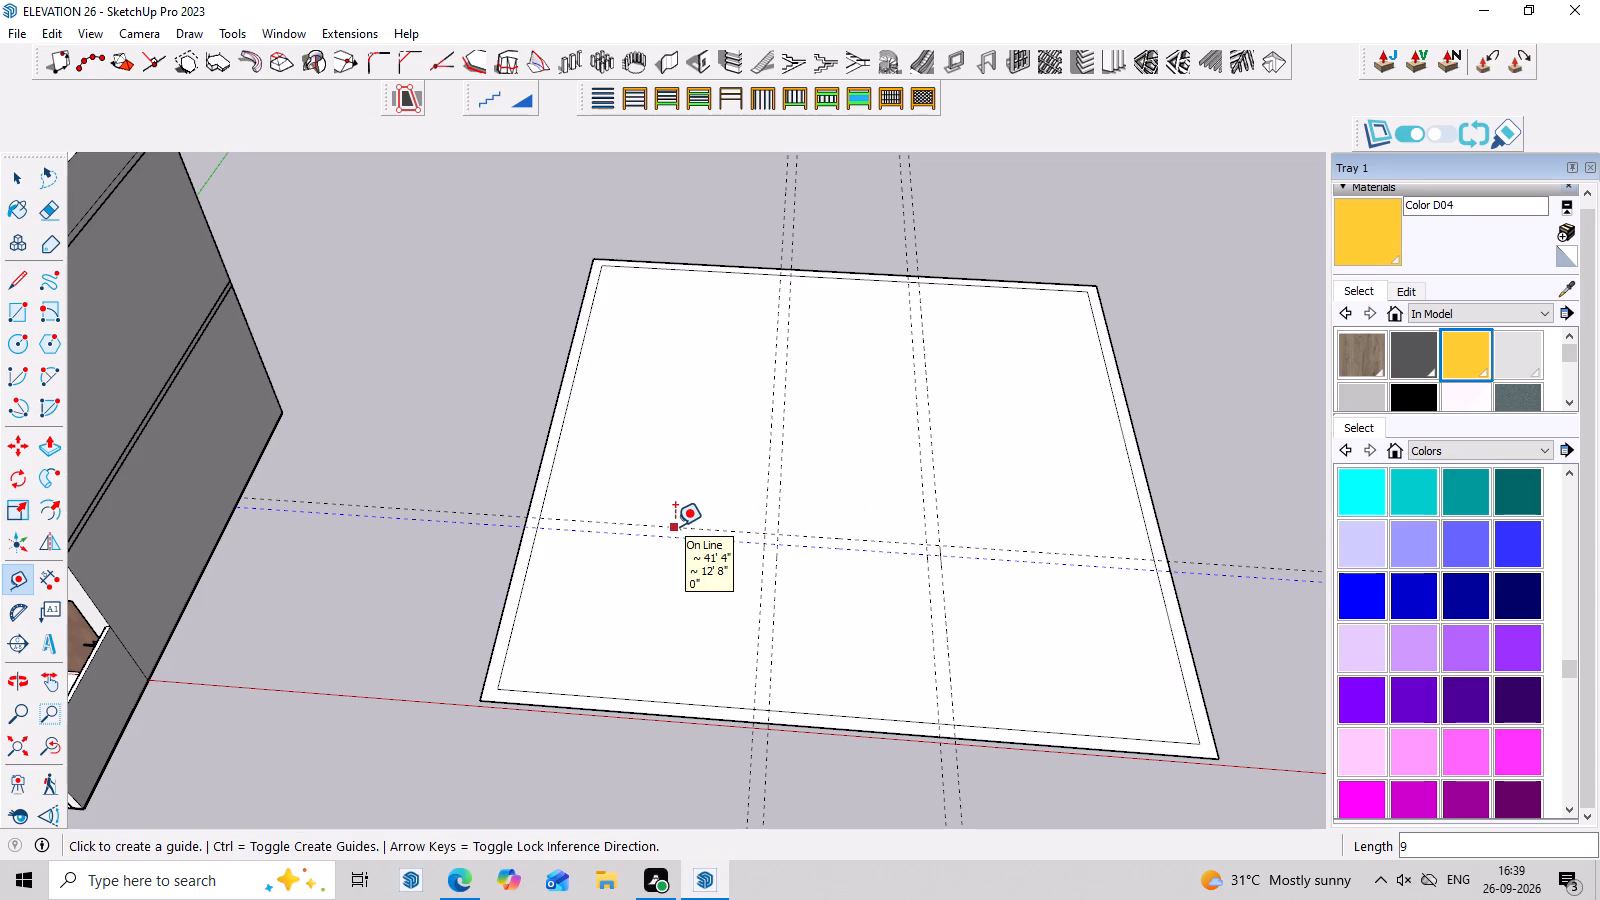
# Place a crosswise guide 6' 6" beyond the existing crosswise pair, away from the red axis, and another 9" beyond it.
pyautogui.click(675, 526)
pyautogui.rightClick(675, 526)
pyautogui.press('Escape')
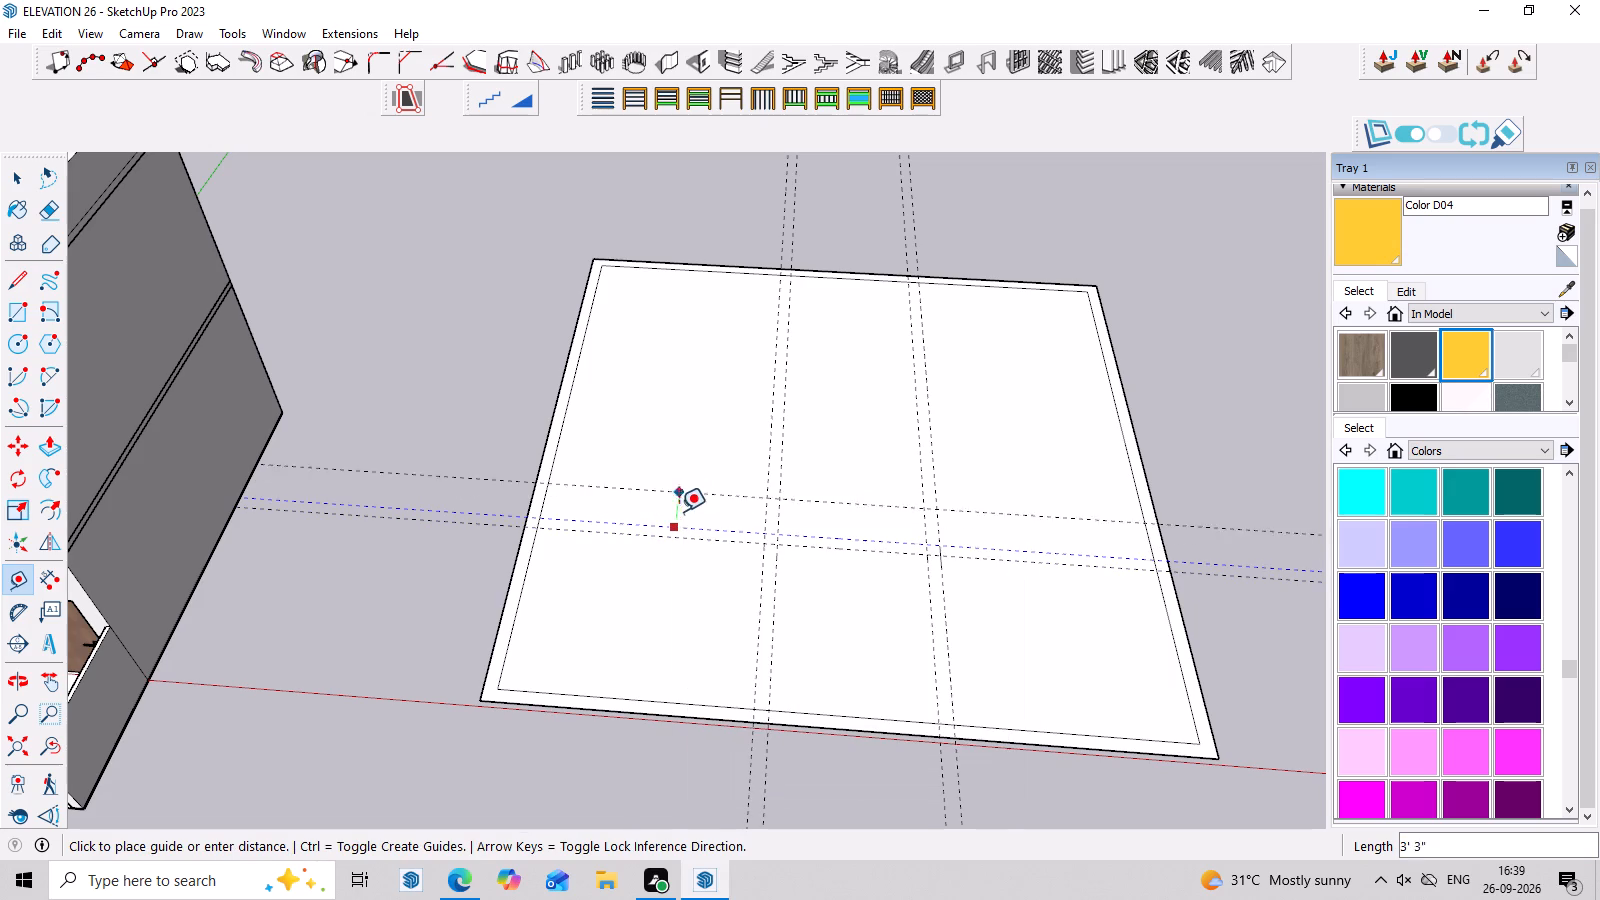
pyautogui.click(691, 459)
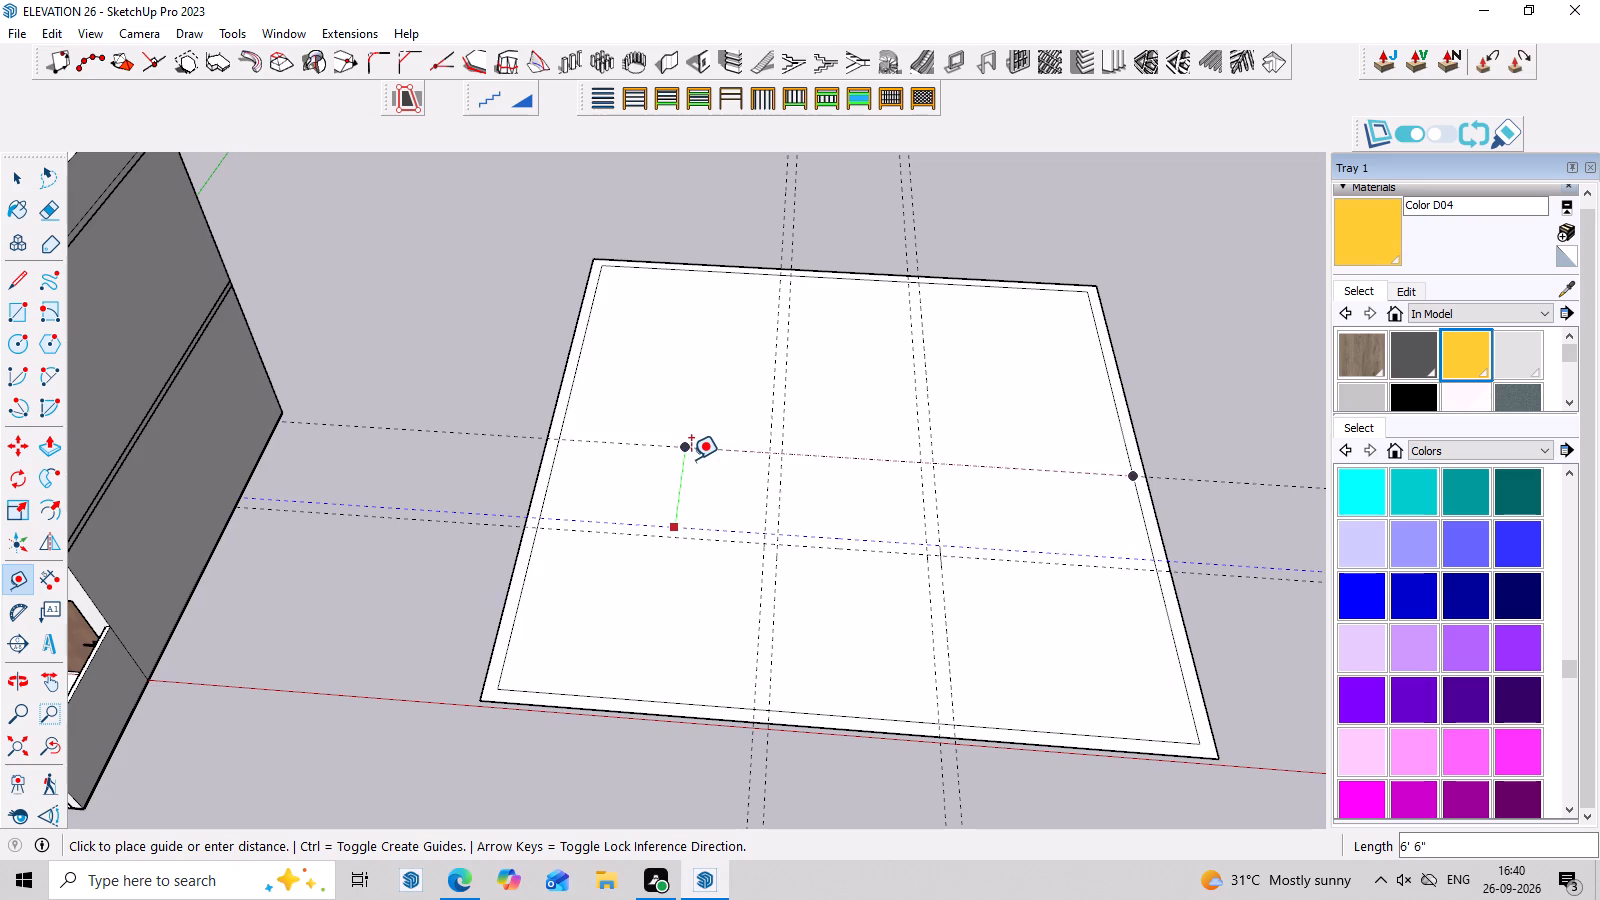
pyautogui.click(692, 446)
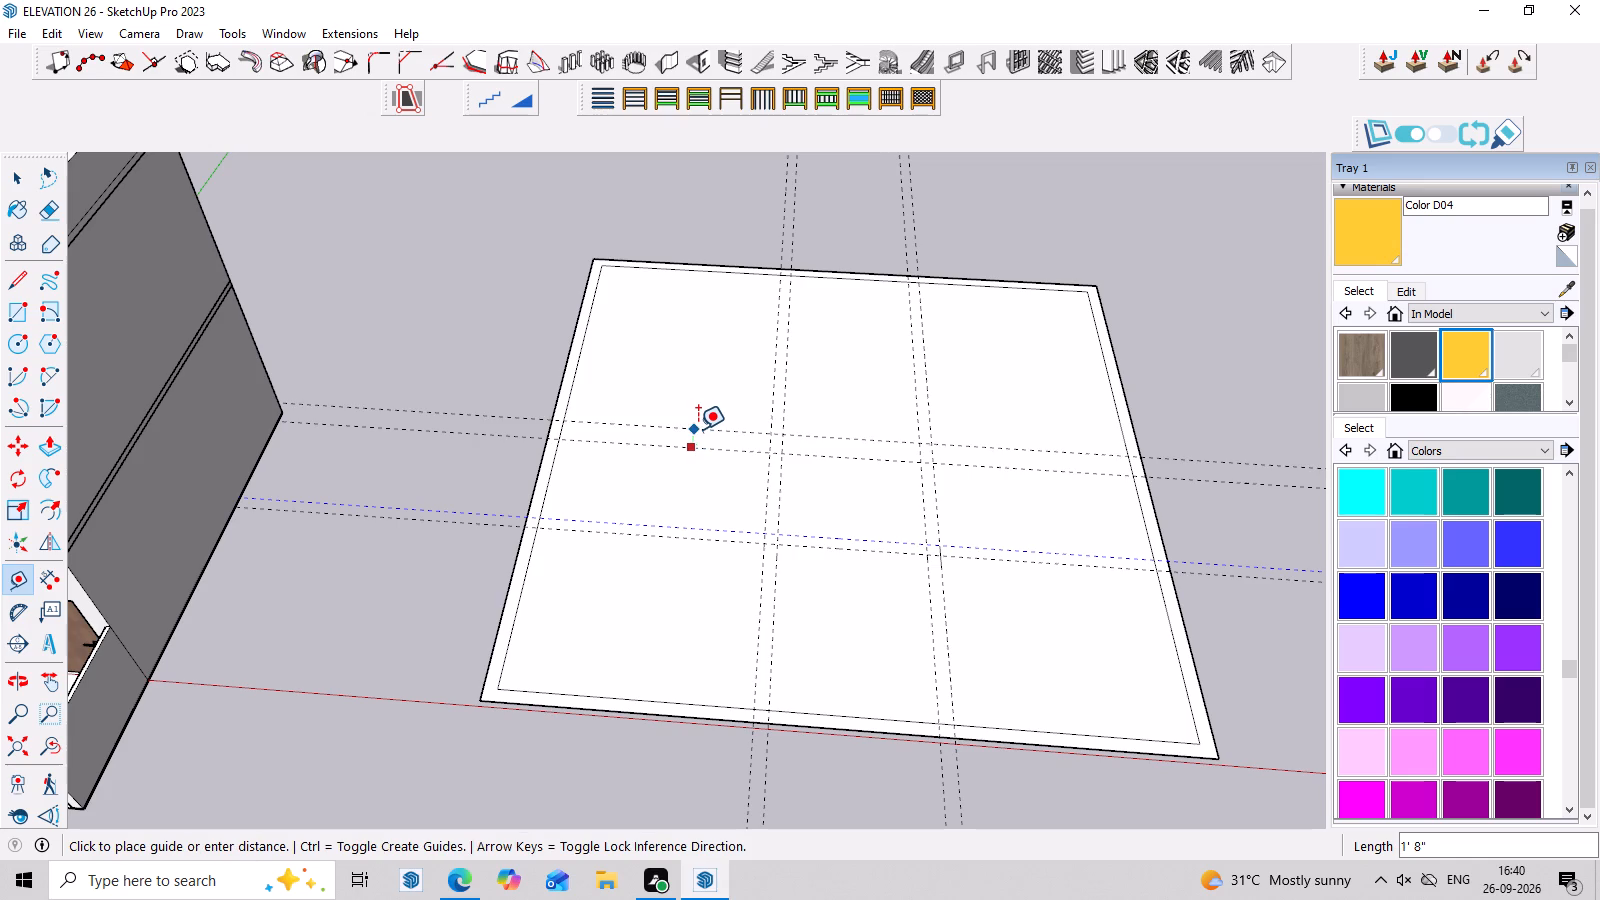
pyautogui.press('9')
pyautogui.press('Return')
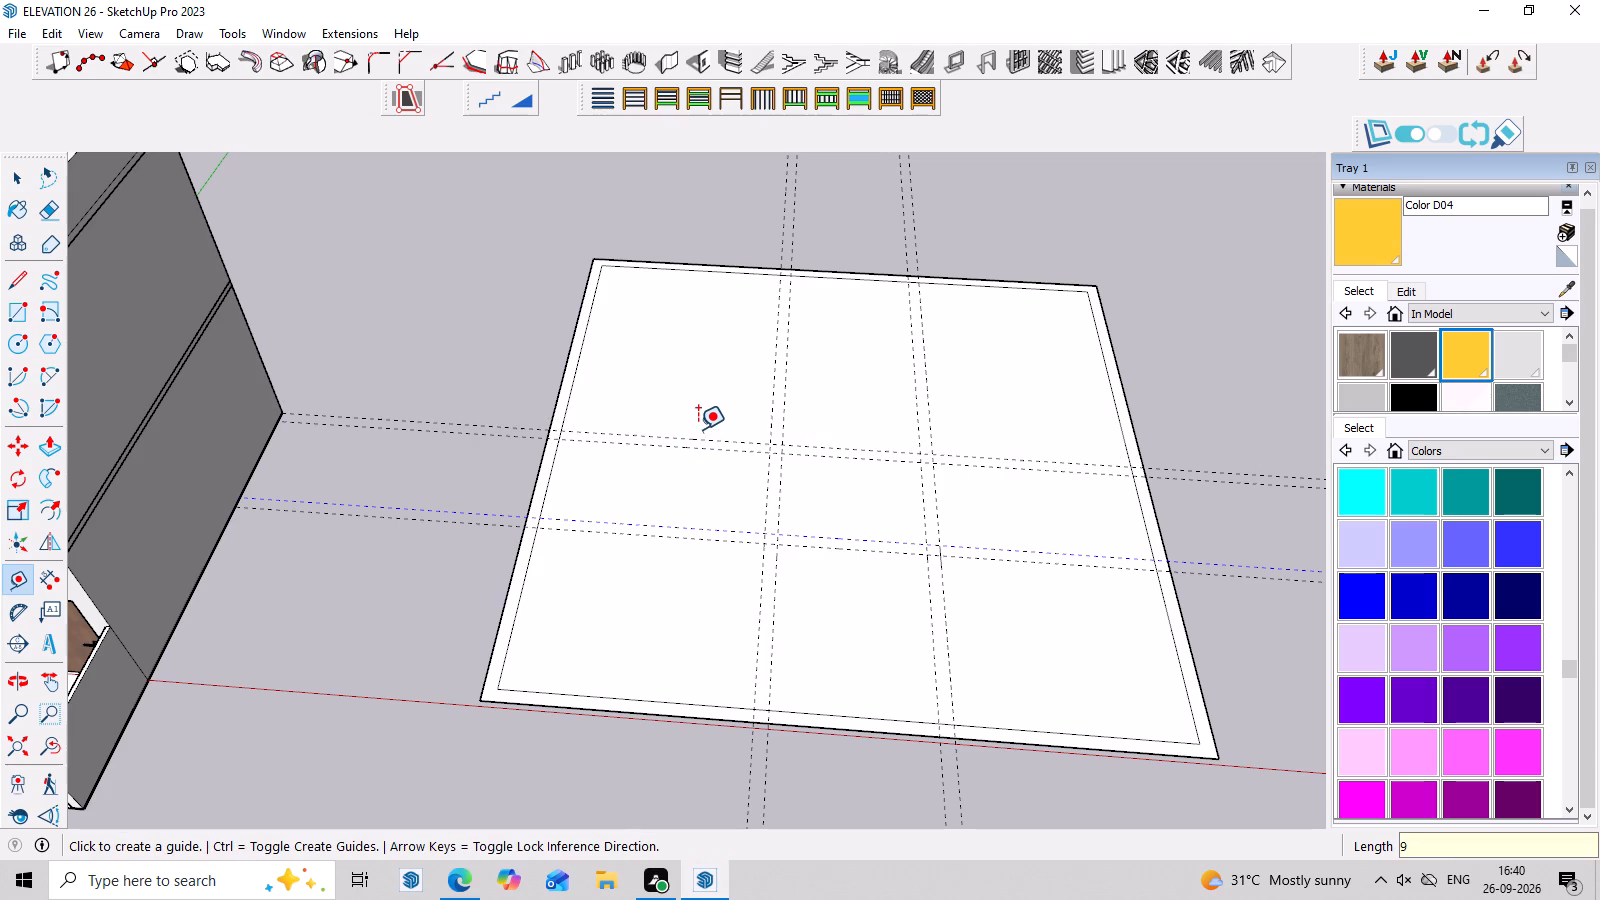
pyautogui.press('space')
# Draw a 9" by 13' 11" wall rectangle between the farther crosswise guides, starting at the inner outline's edge nearest the house.
pyautogui.moveTo(866, 541); pyautogui.dragTo(872, 569, button='middle')
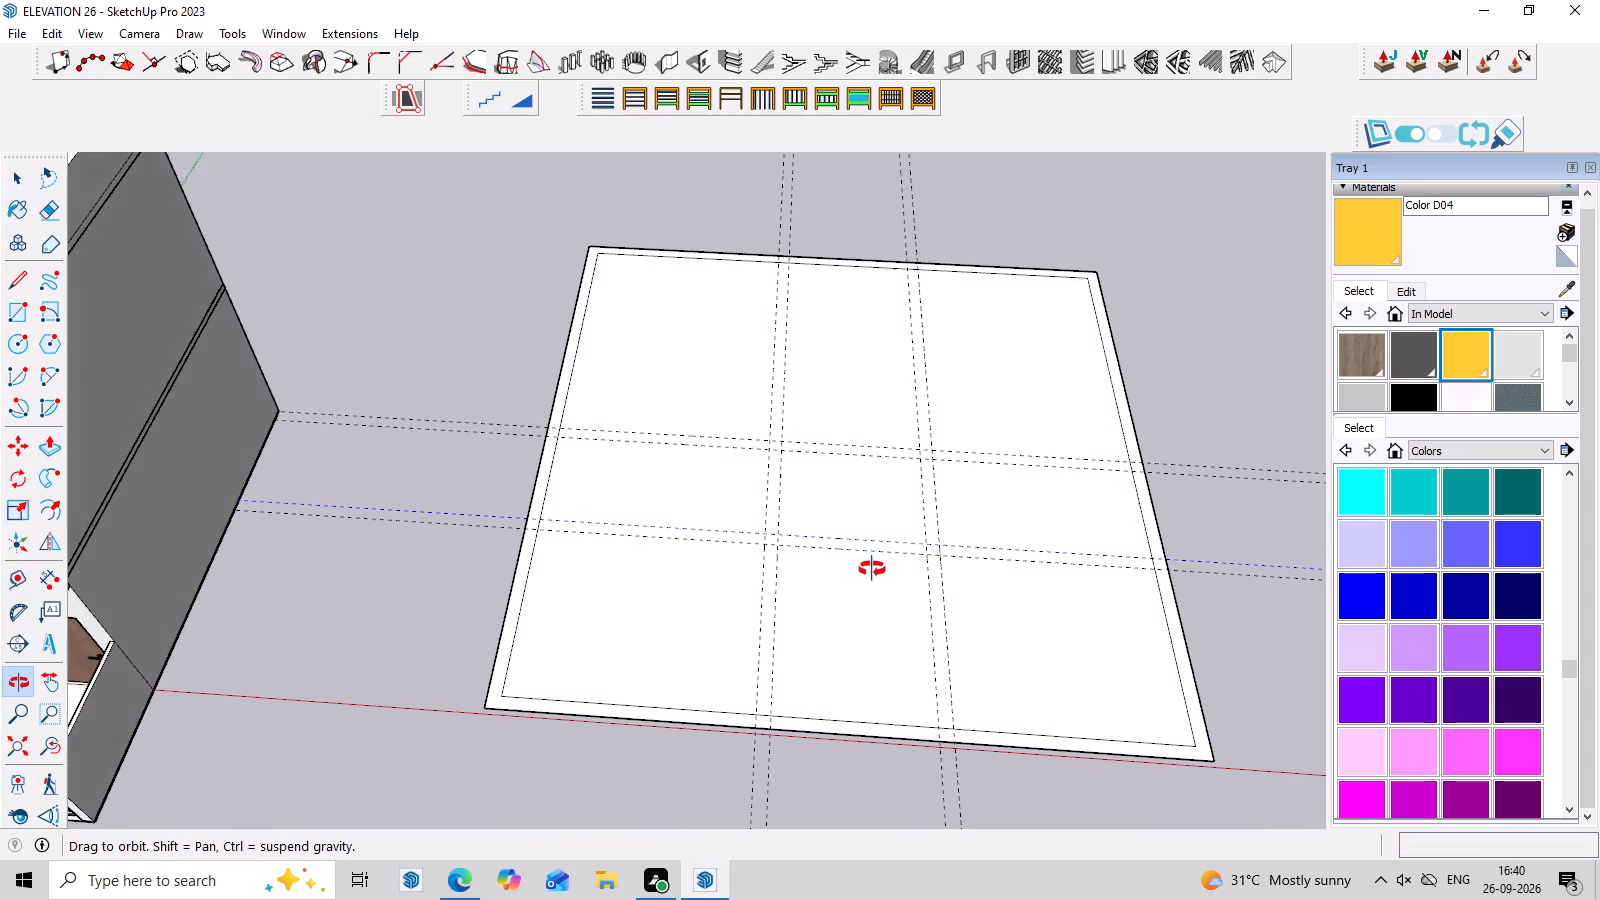
pyautogui.moveTo(872, 569); pyautogui.dragTo(886, 636, button='middle')
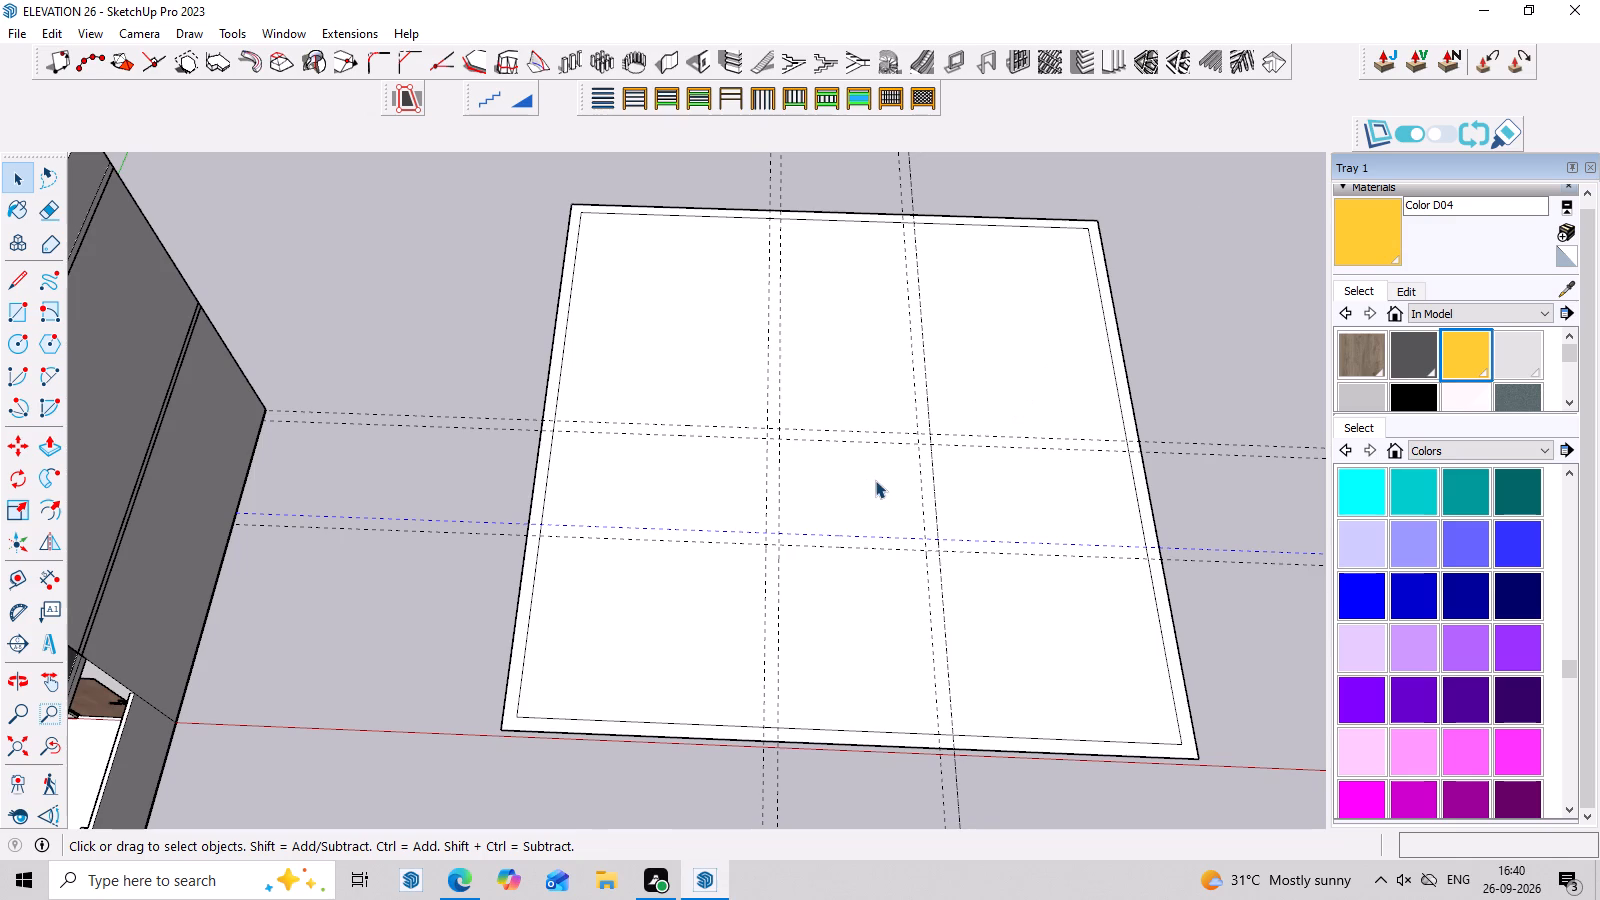
pyautogui.press('r')
pyautogui.scroll(3, 563, 438)
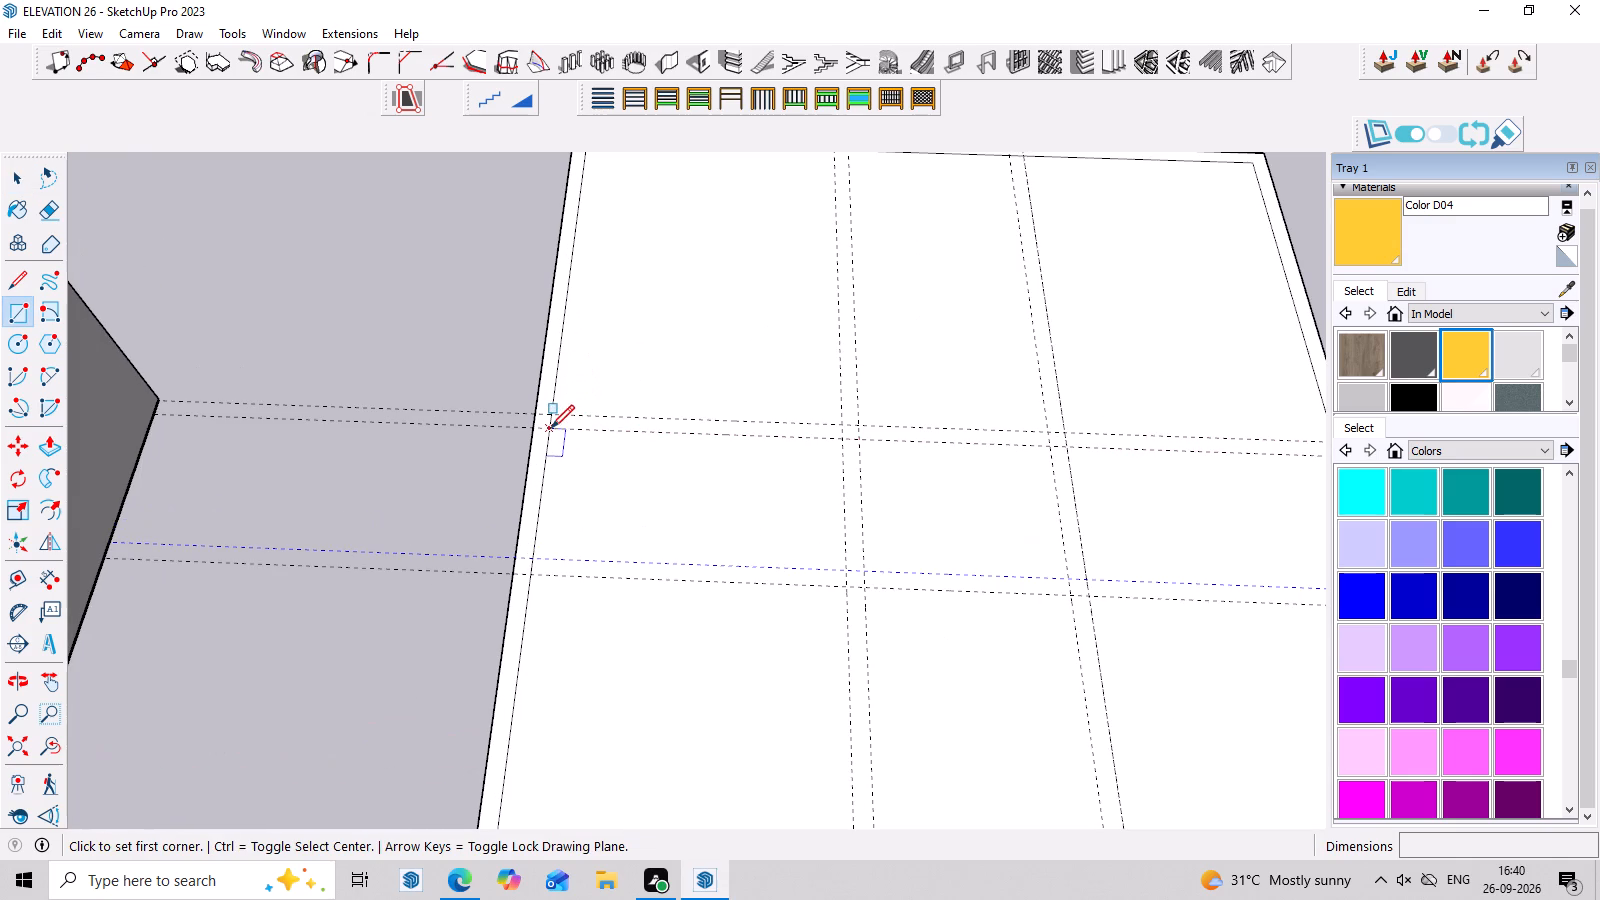
pyautogui.click(551, 428)
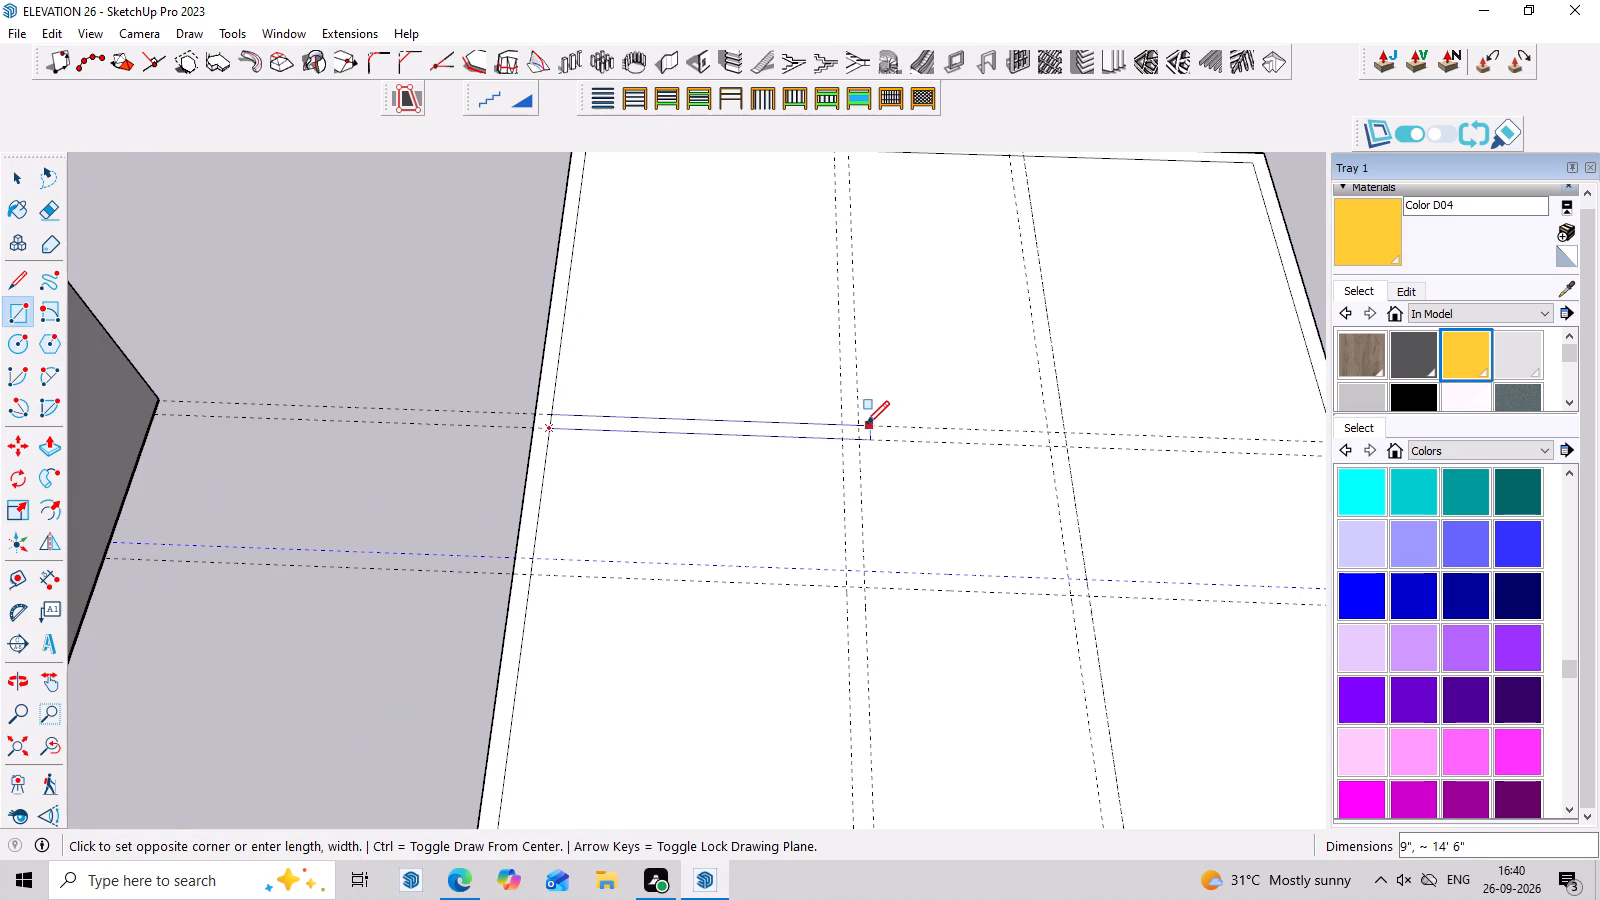
pyautogui.click(862, 423)
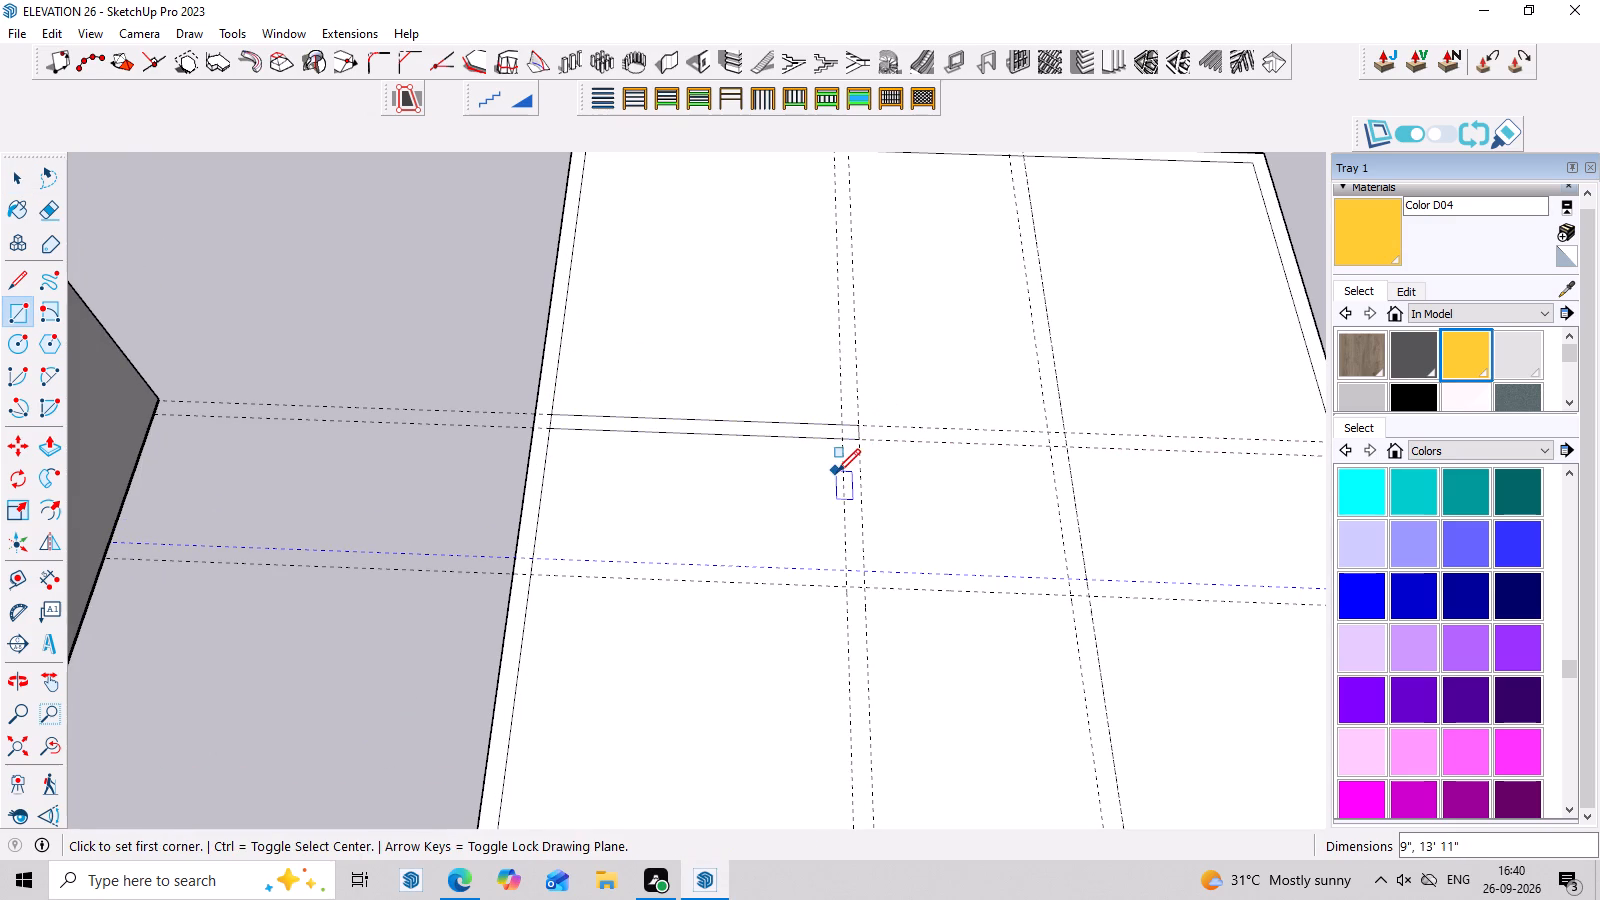
# Draw a 9" by 7' 3" wall rectangle from the end of the 13' 11" strip towards the red axis, between the lengthwise guides.
pyautogui.press('r')
pyautogui.click(843, 437)
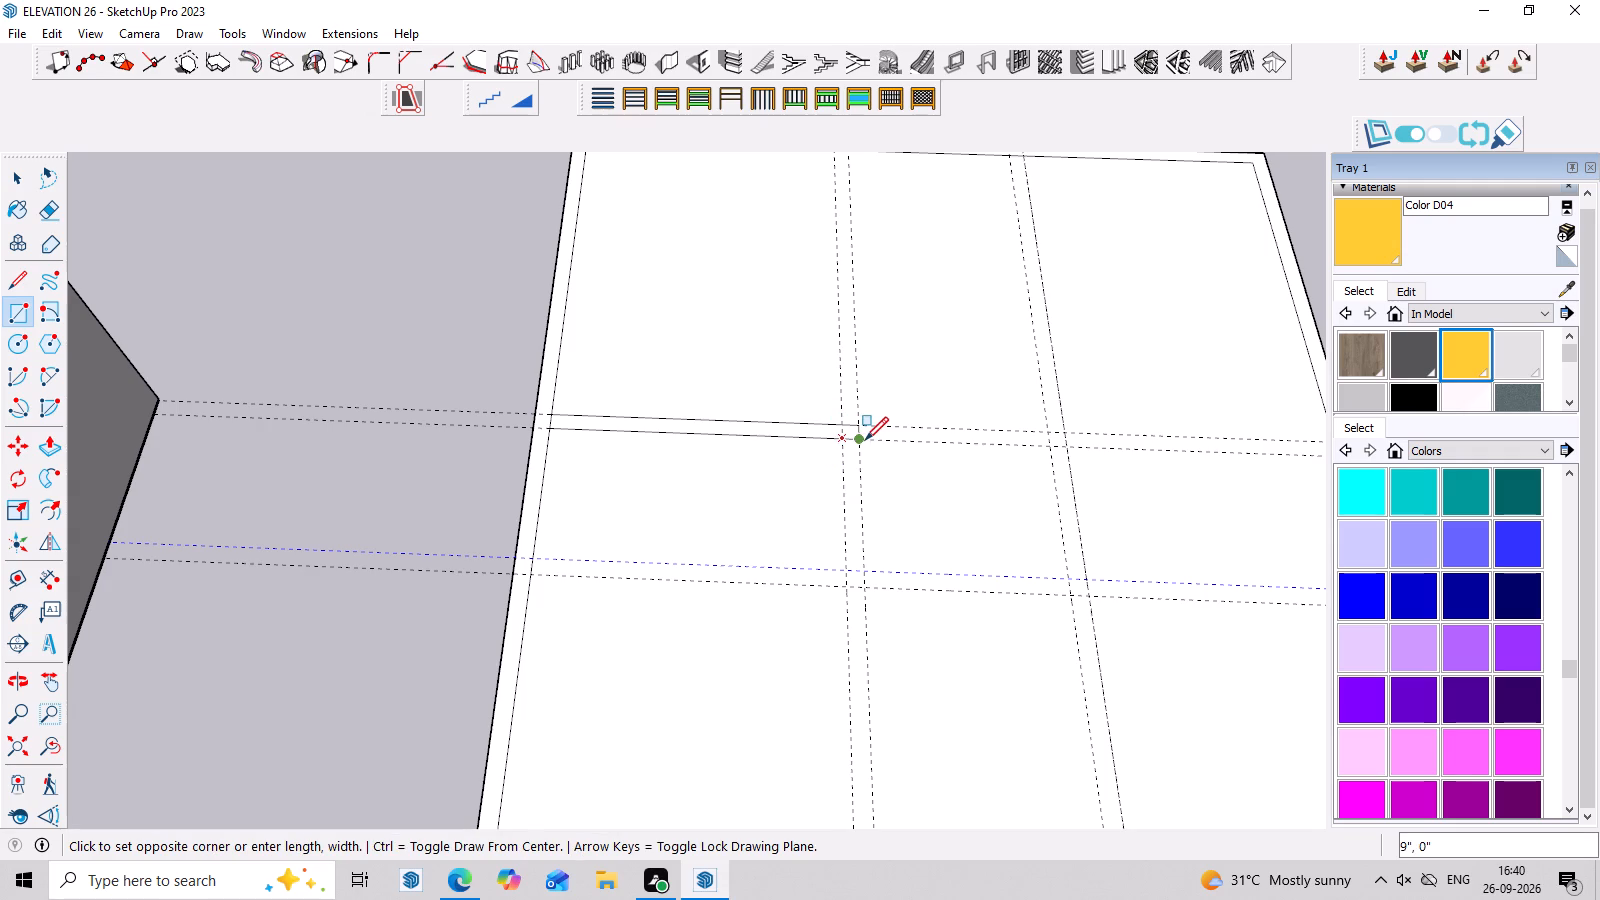
pyautogui.click(864, 440)
pyautogui.rightClick(864, 440)
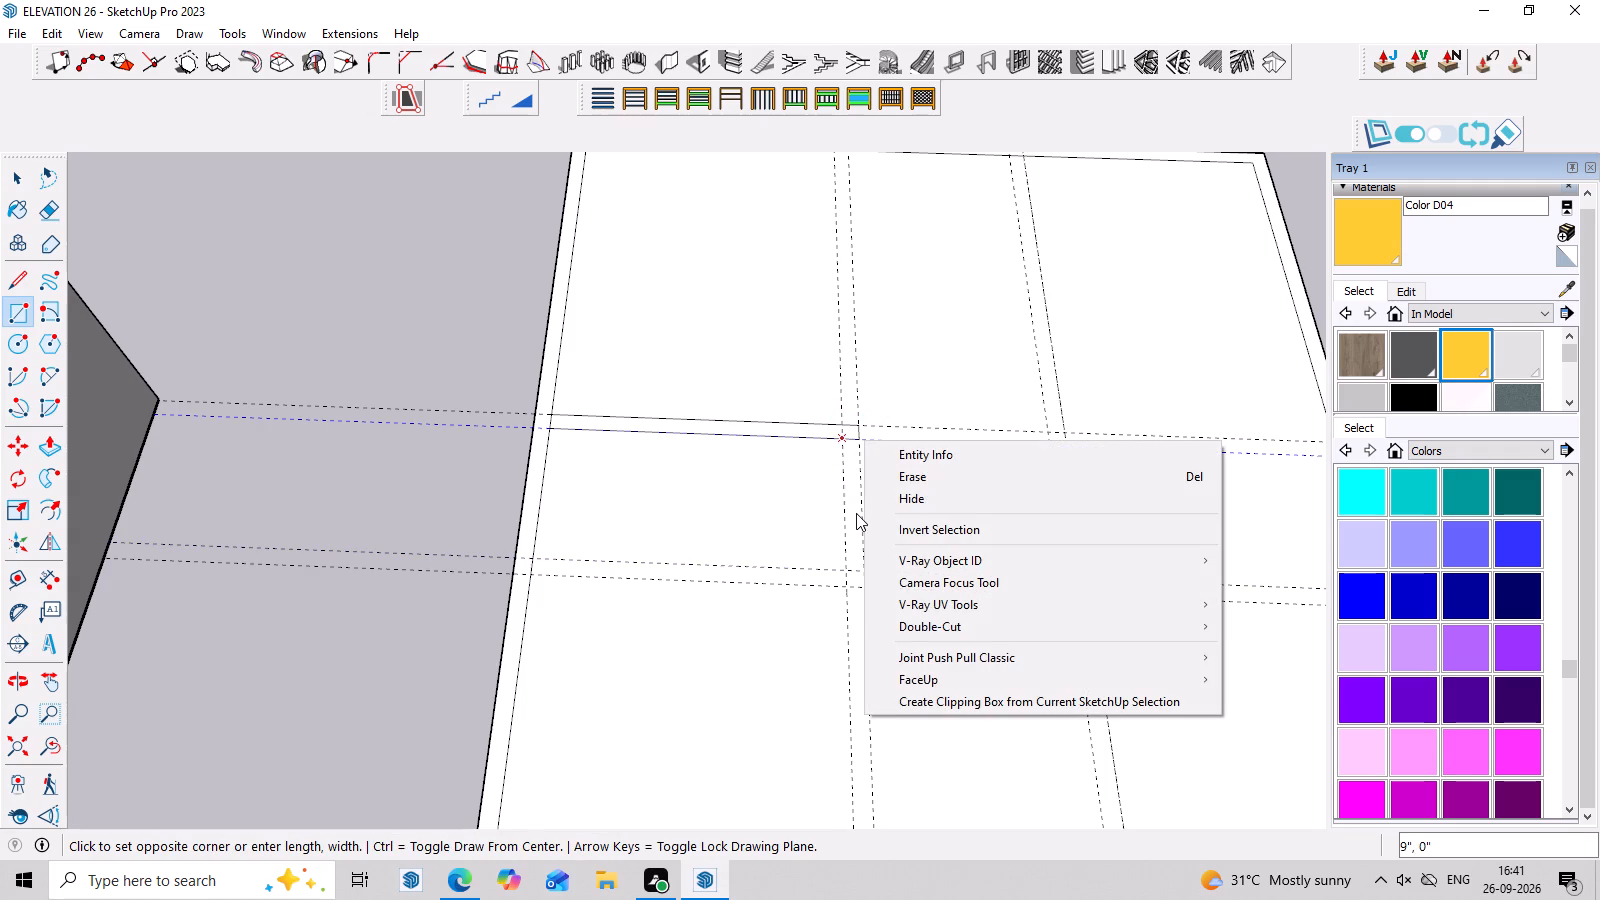
pyautogui.press('space')
pyautogui.press('Escape')
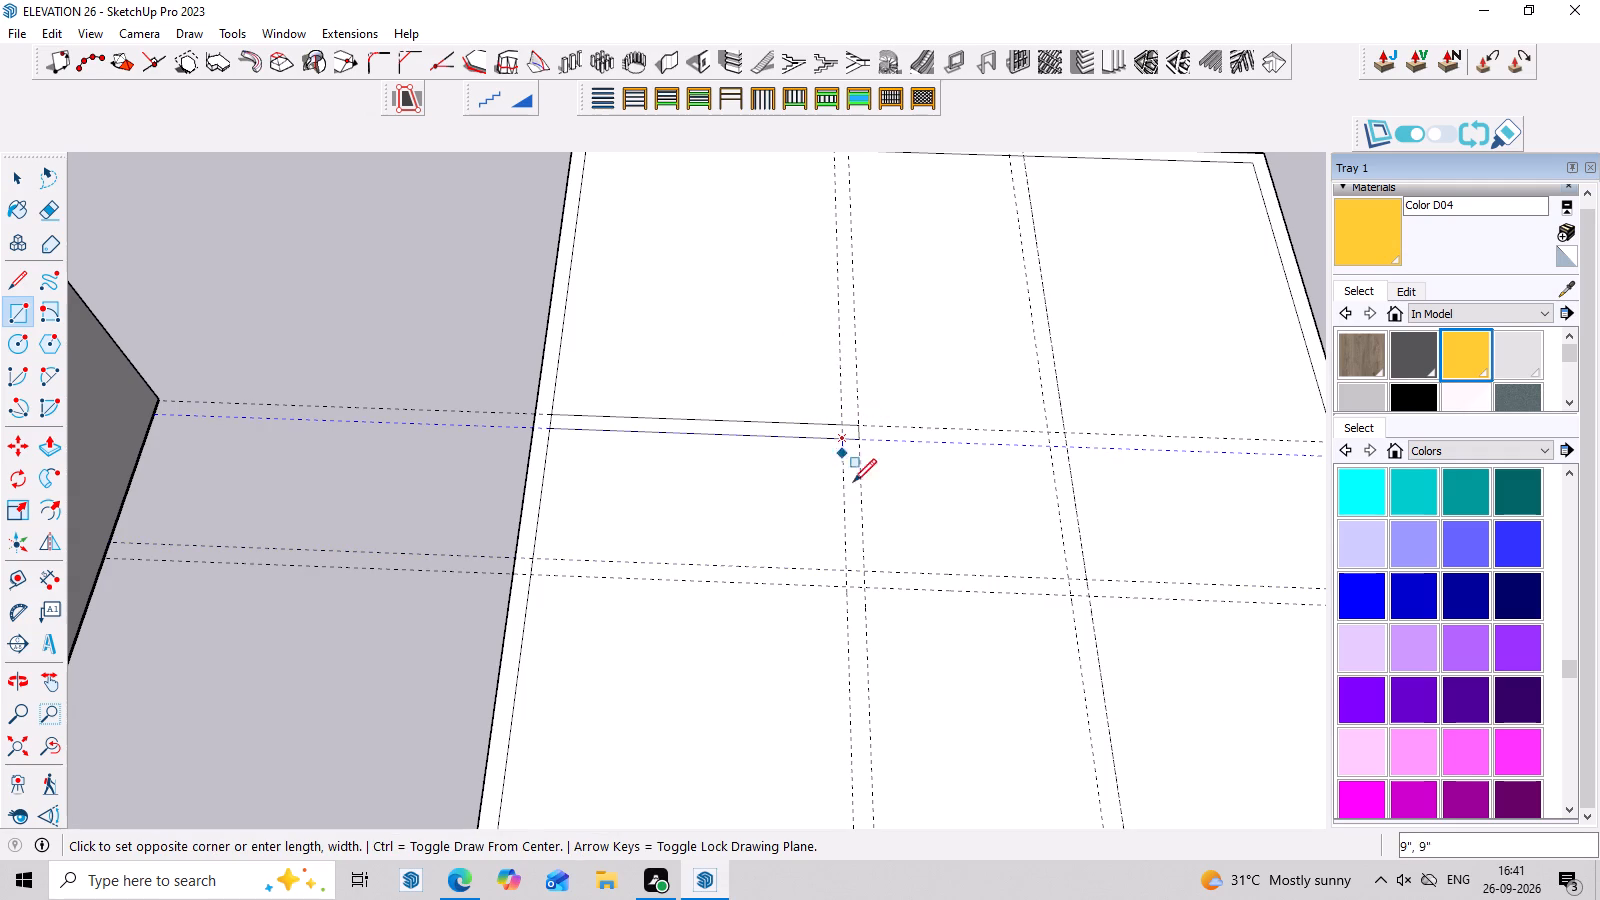
pyautogui.click(863, 593)
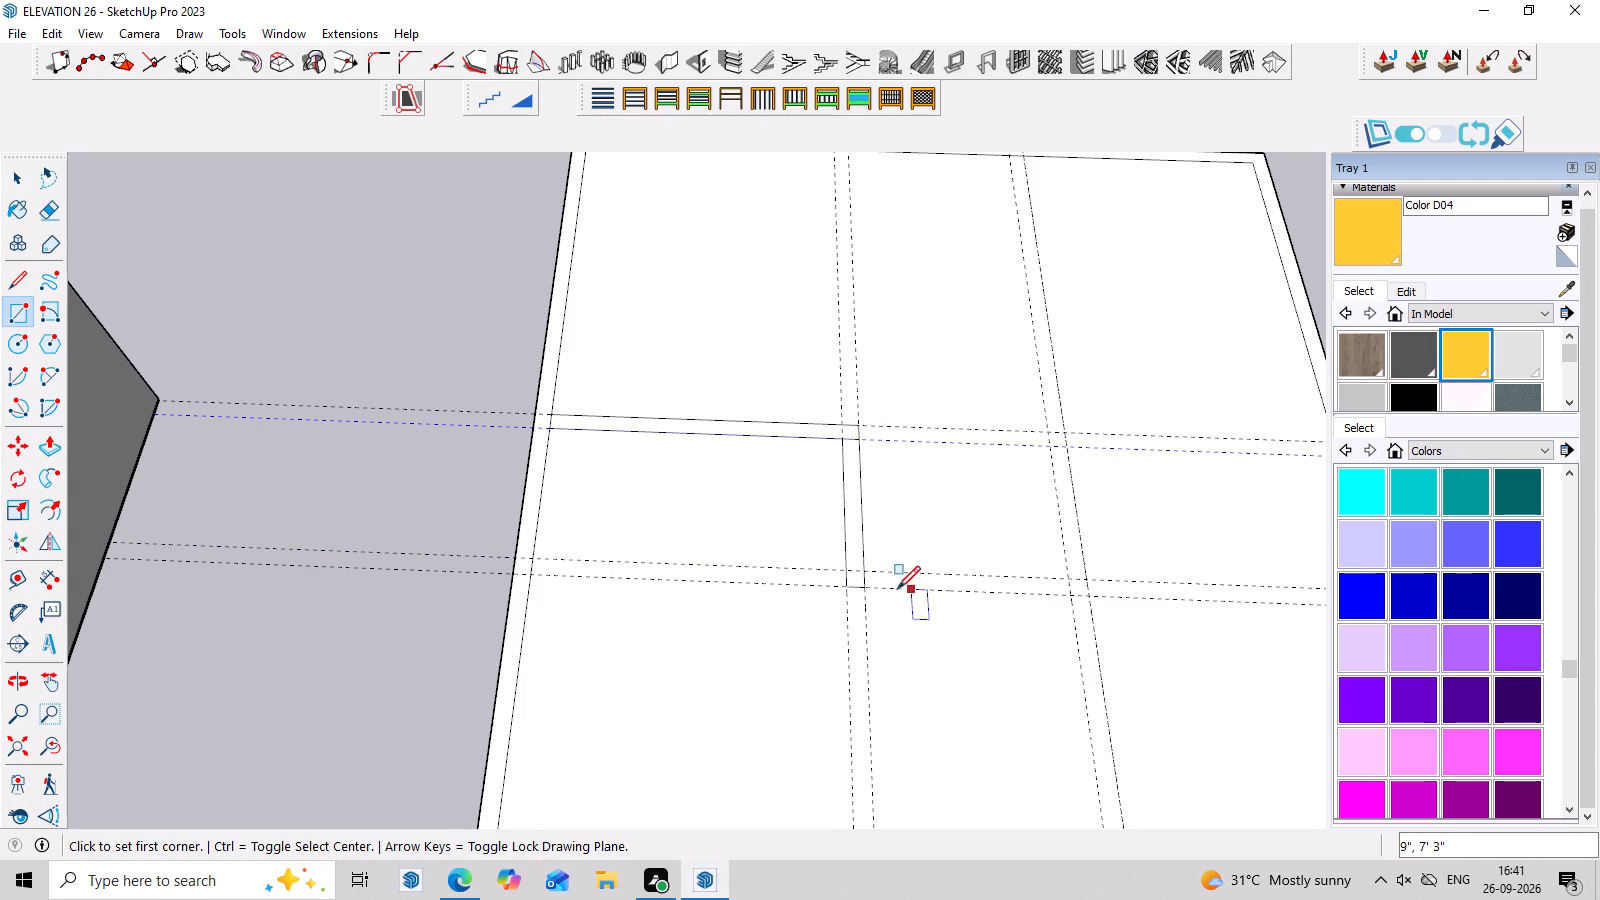
# Draw a 9' 3" by 9" wall rectangle from the 7' 3" strip's end, between the nearer crosswise guides, to the farthest lengthwise guide.
pyautogui.scroll(3, 891, 587)
pyautogui.click(860, 590)
pyautogui.rightClick(860, 590)
pyautogui.click(862, 564)
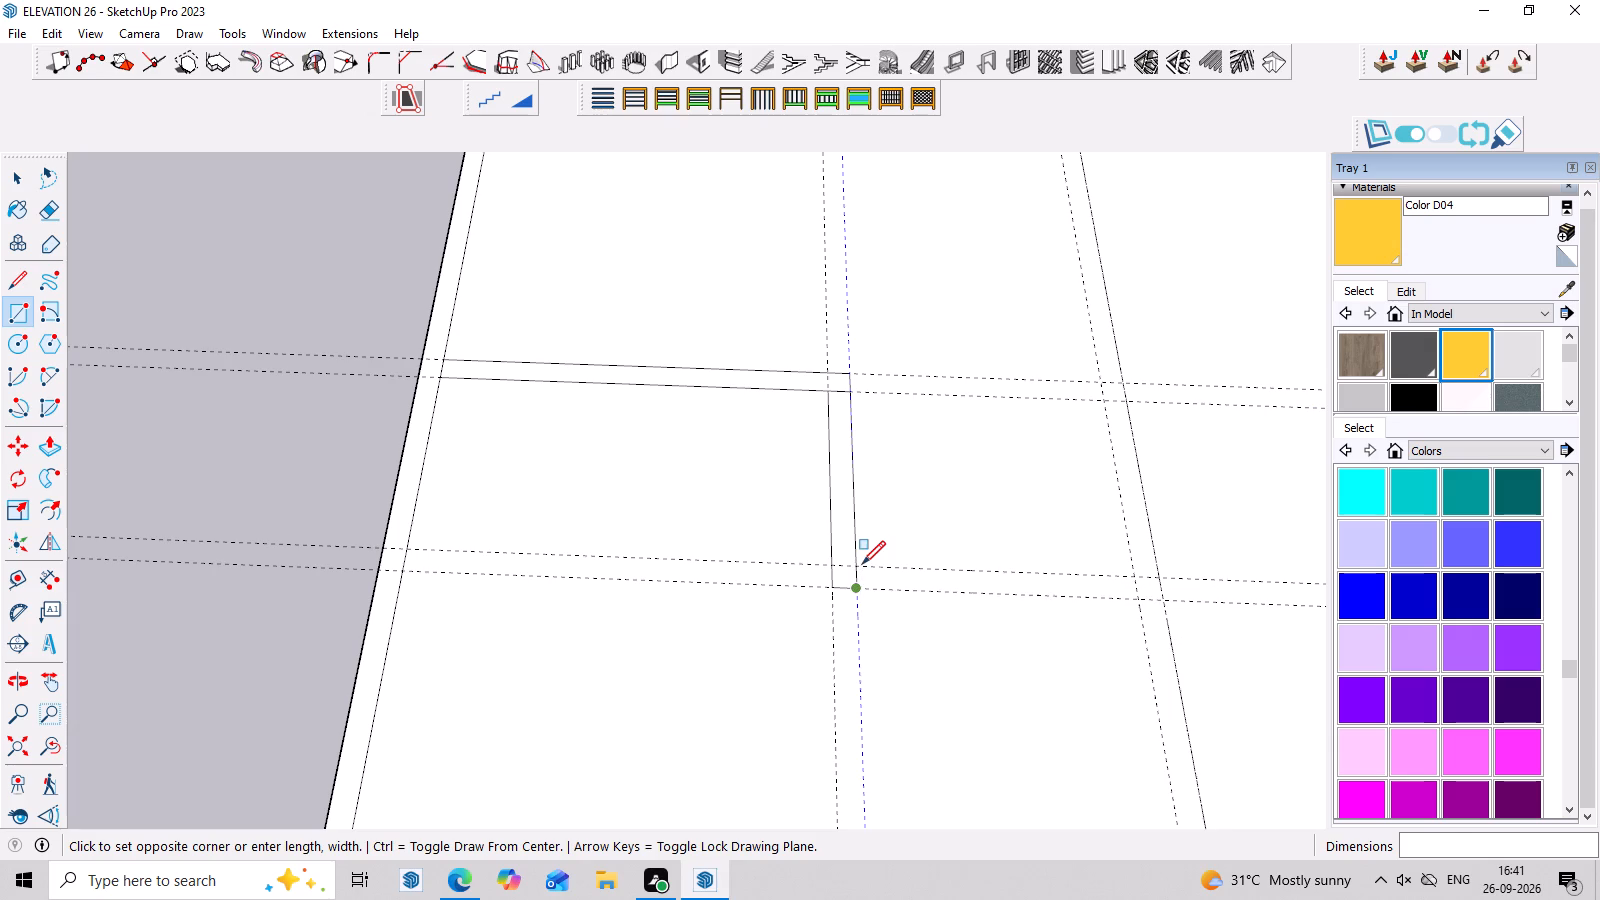
pyautogui.click(1161, 576)
# Draw a 9" by 10' 10" wall rectangle from the end of the 9' 3" strip to the inner outline's edge along the red axis.
pyautogui.scroll(-10, 888, 429)
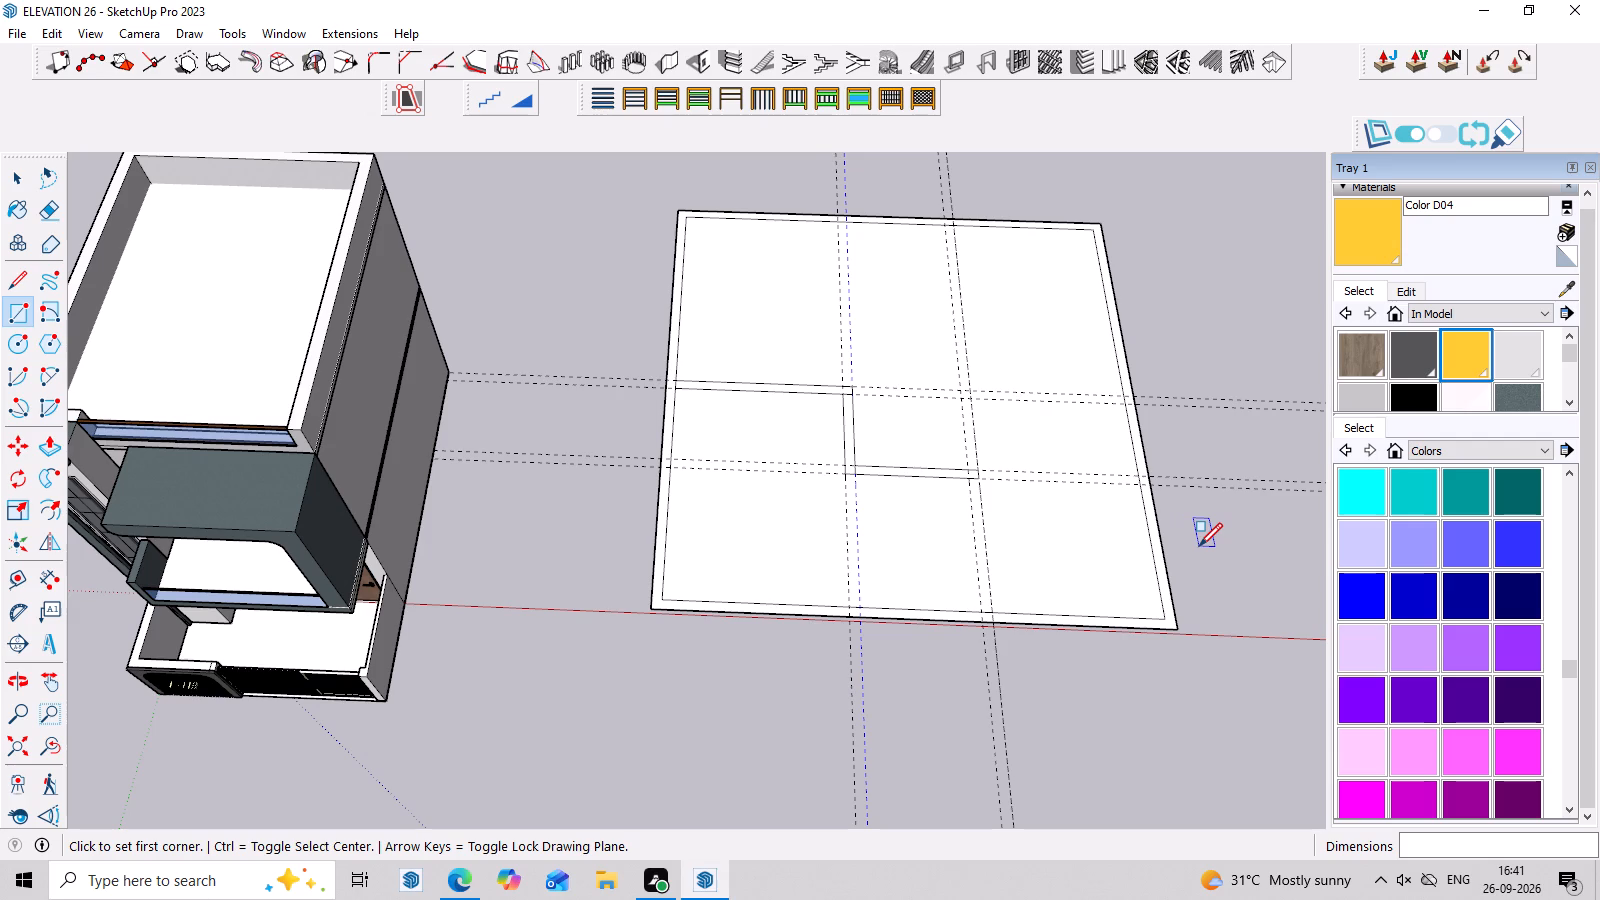
pyautogui.scroll(3, 1025, 531)
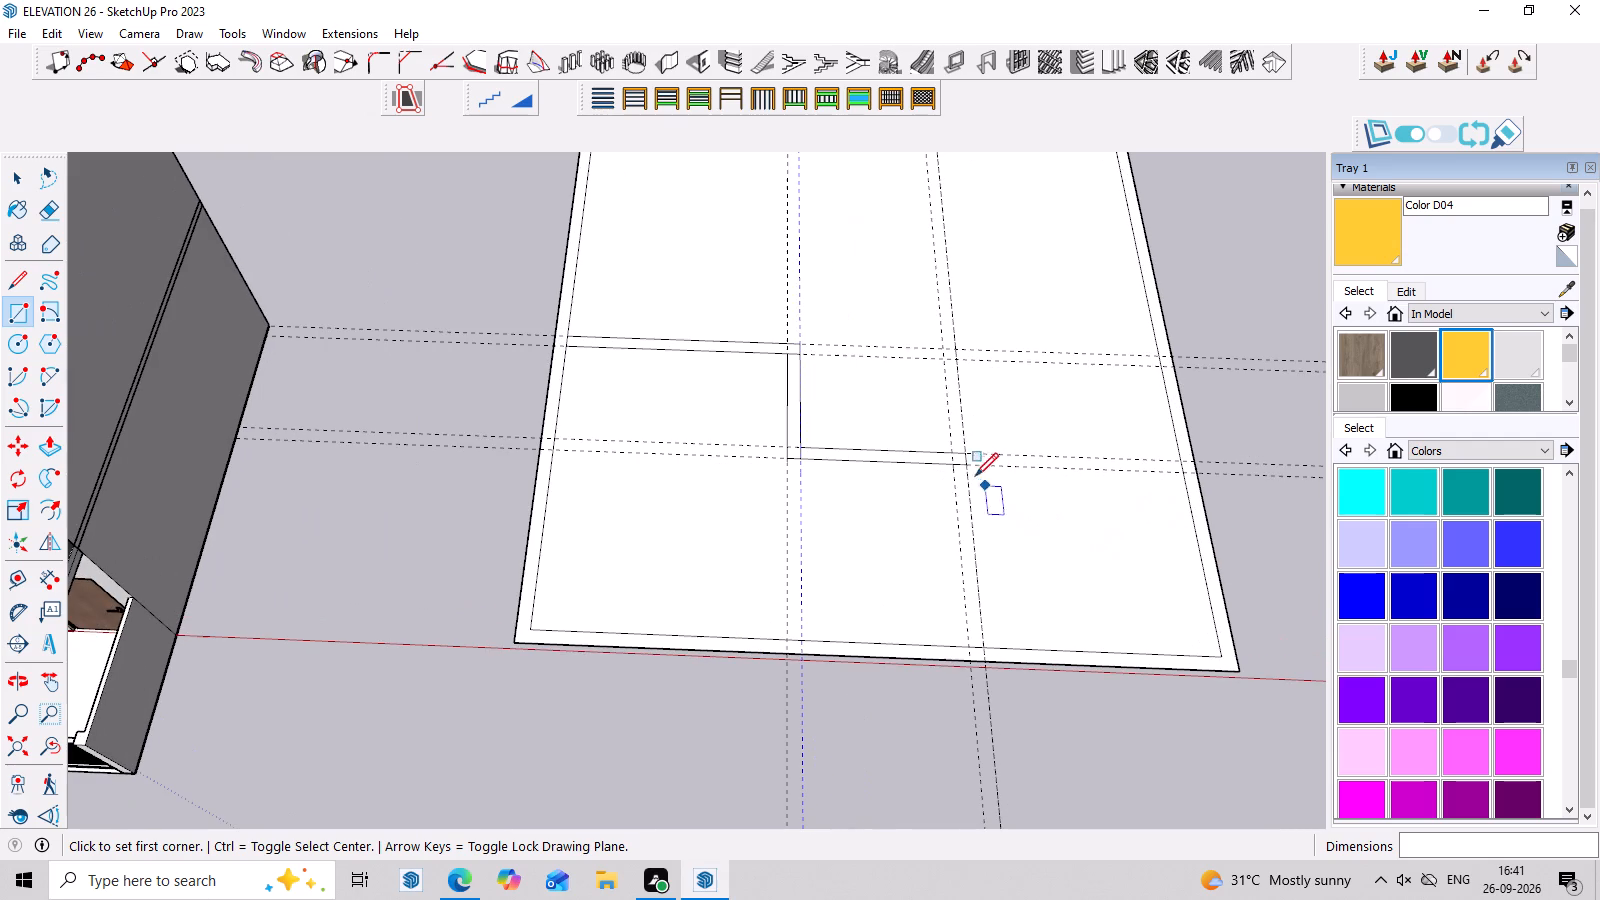
pyautogui.click(951, 465)
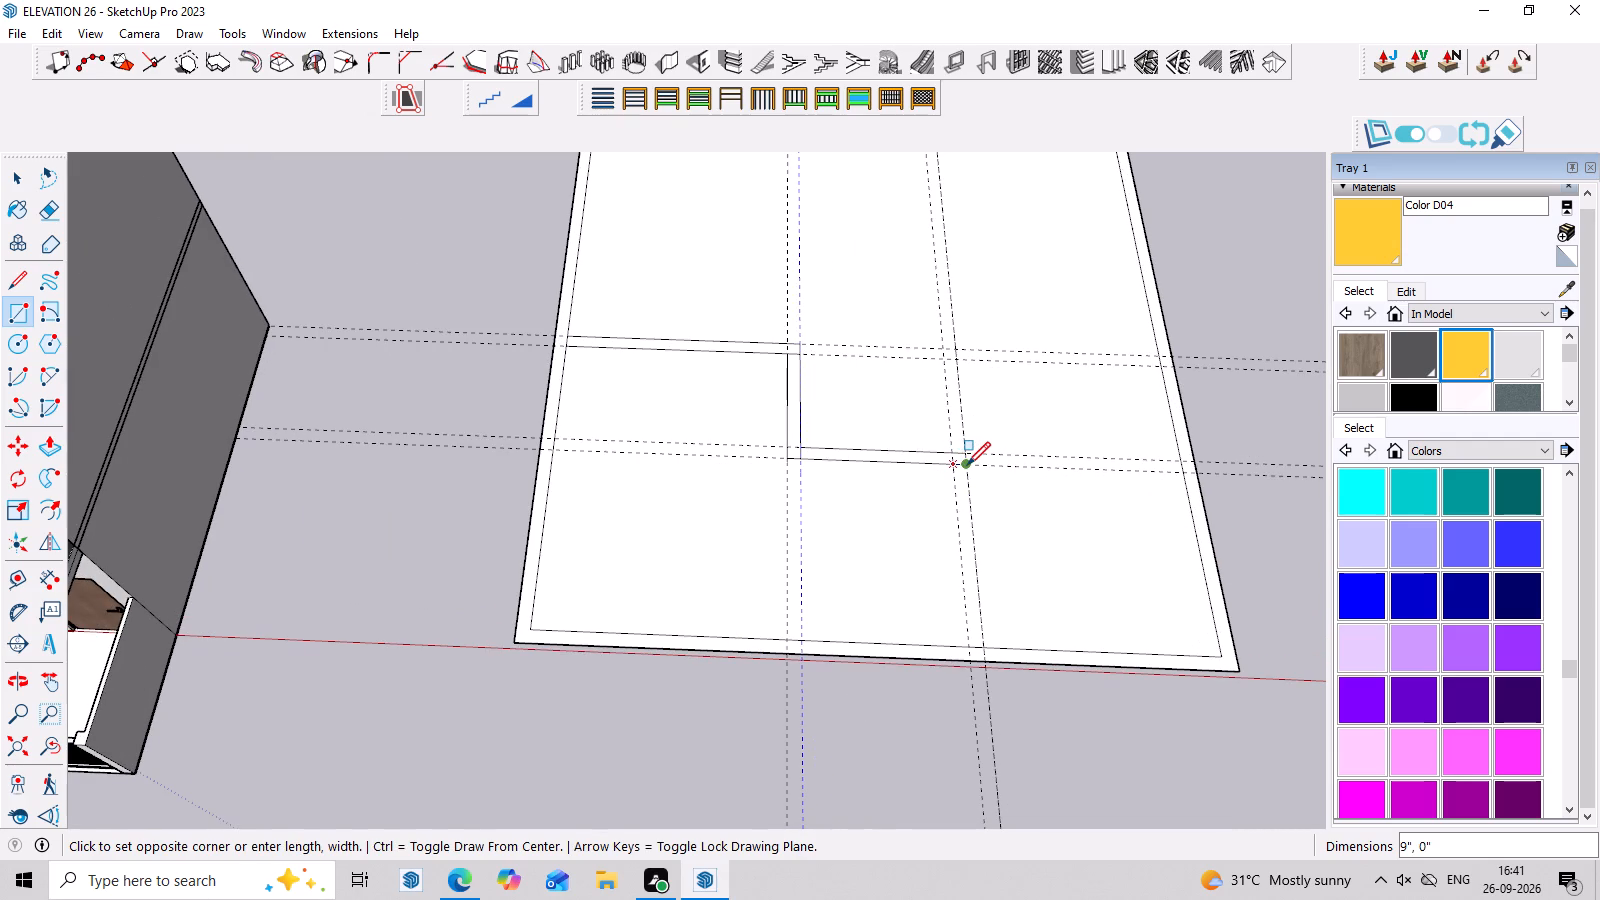
pyautogui.click(967, 465)
pyautogui.click(988, 647)
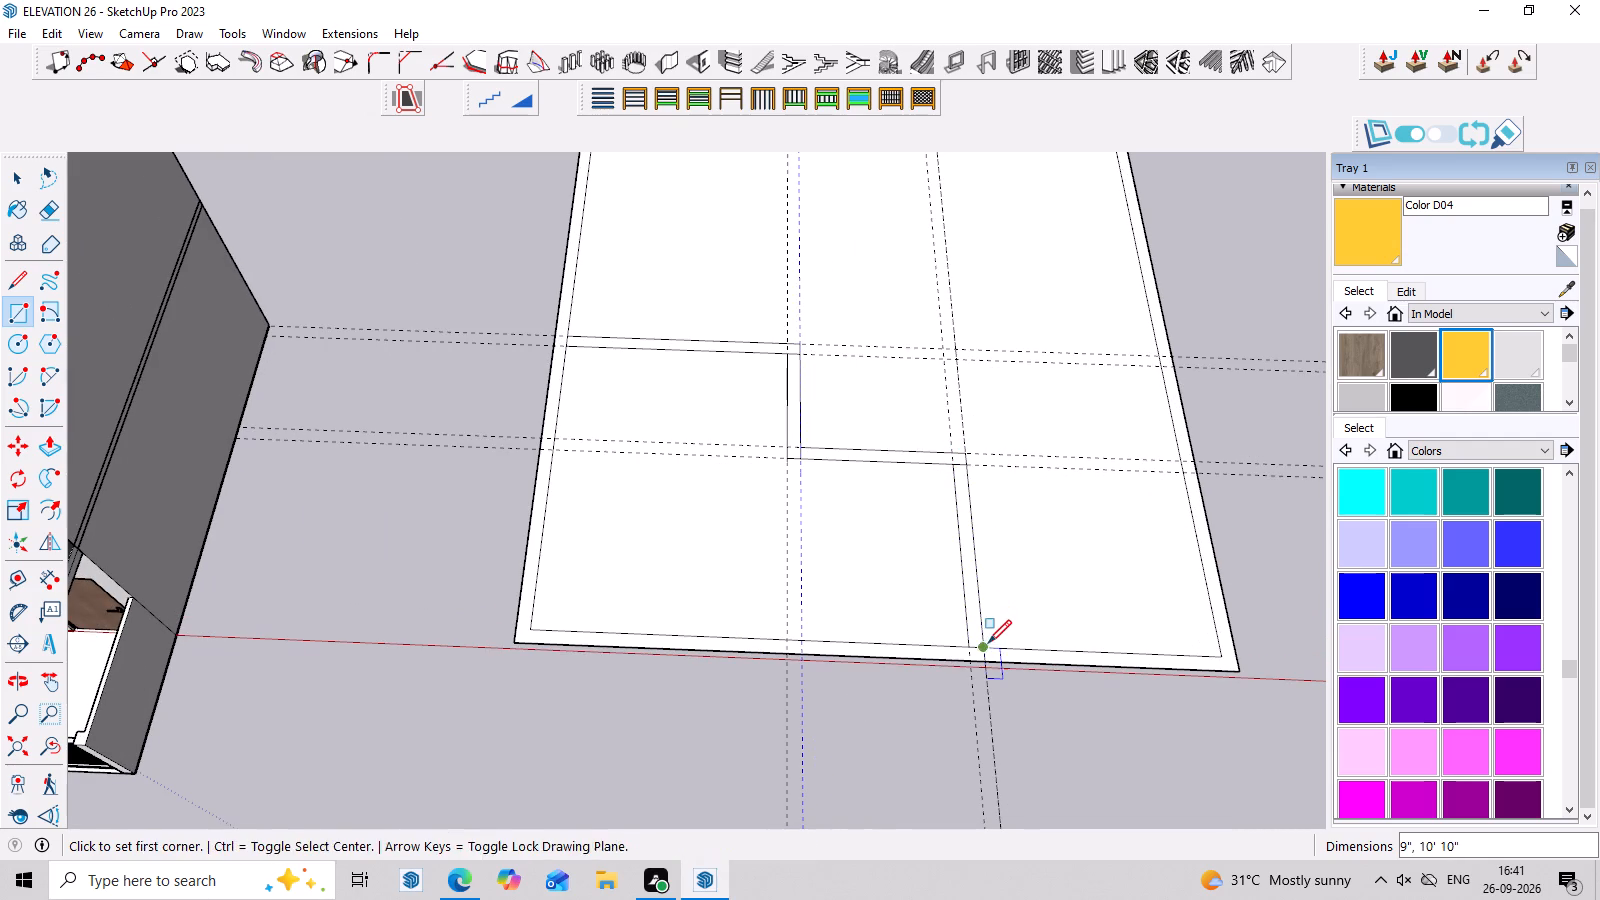
pyautogui.press('space')
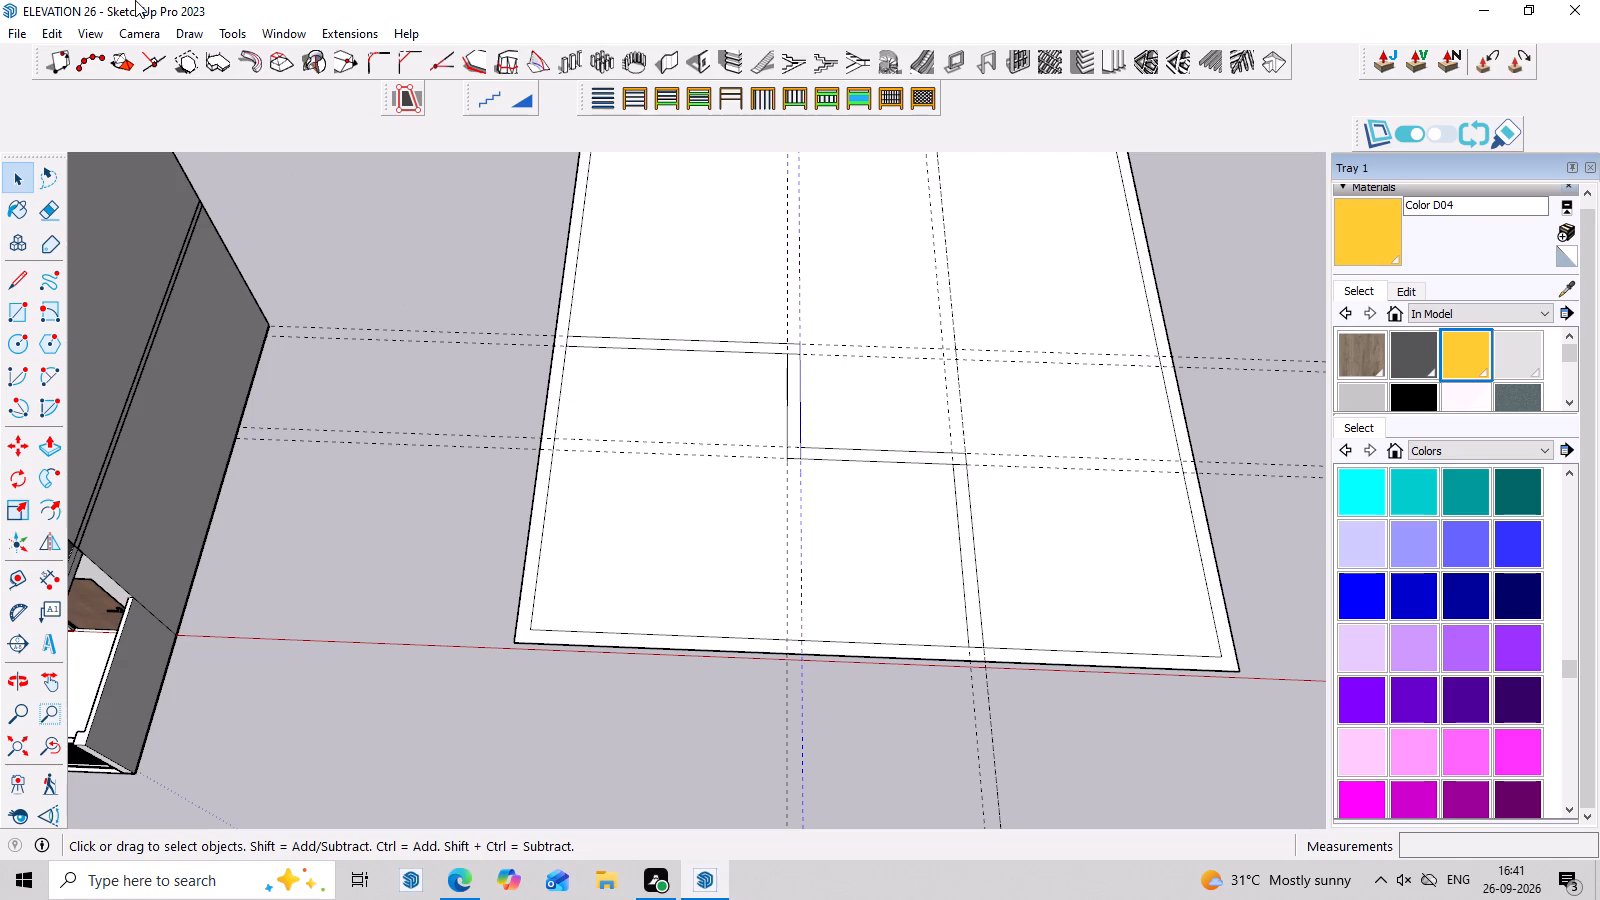
# Delete all the guides in the model.
pyautogui.click(52, 29)
pyautogui.click(174, 229)
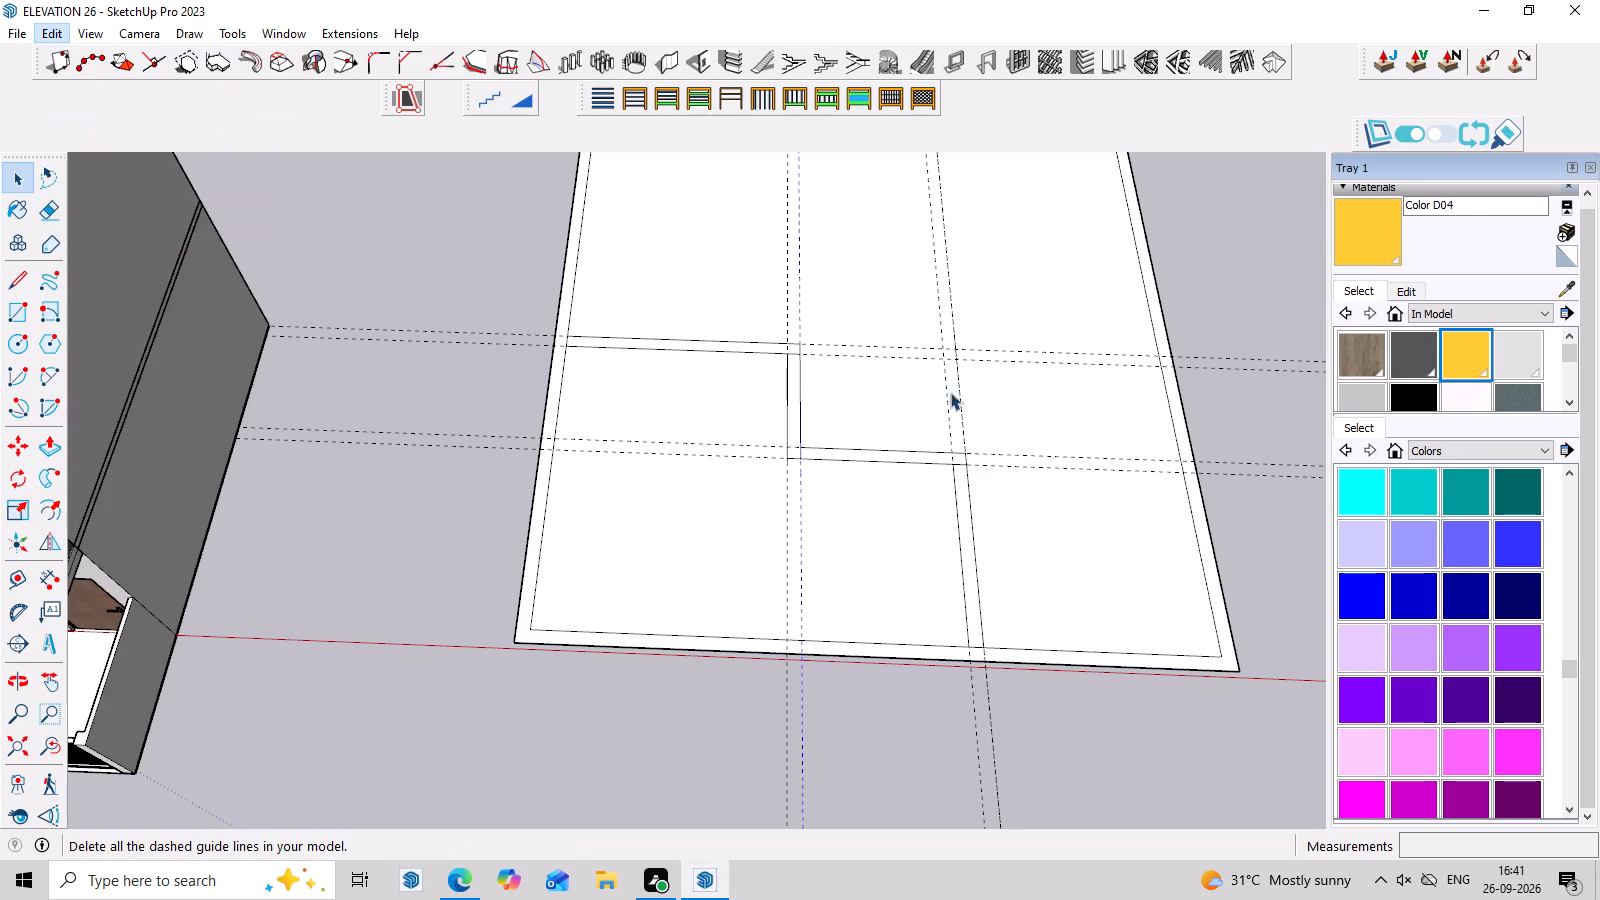
# Erase the short dividing lines at the three corners where the wall strips meet, making one continuous stepped wall.
pyautogui.moveTo(1192, 438); pyautogui.dragTo(1126, 160, button='middle')
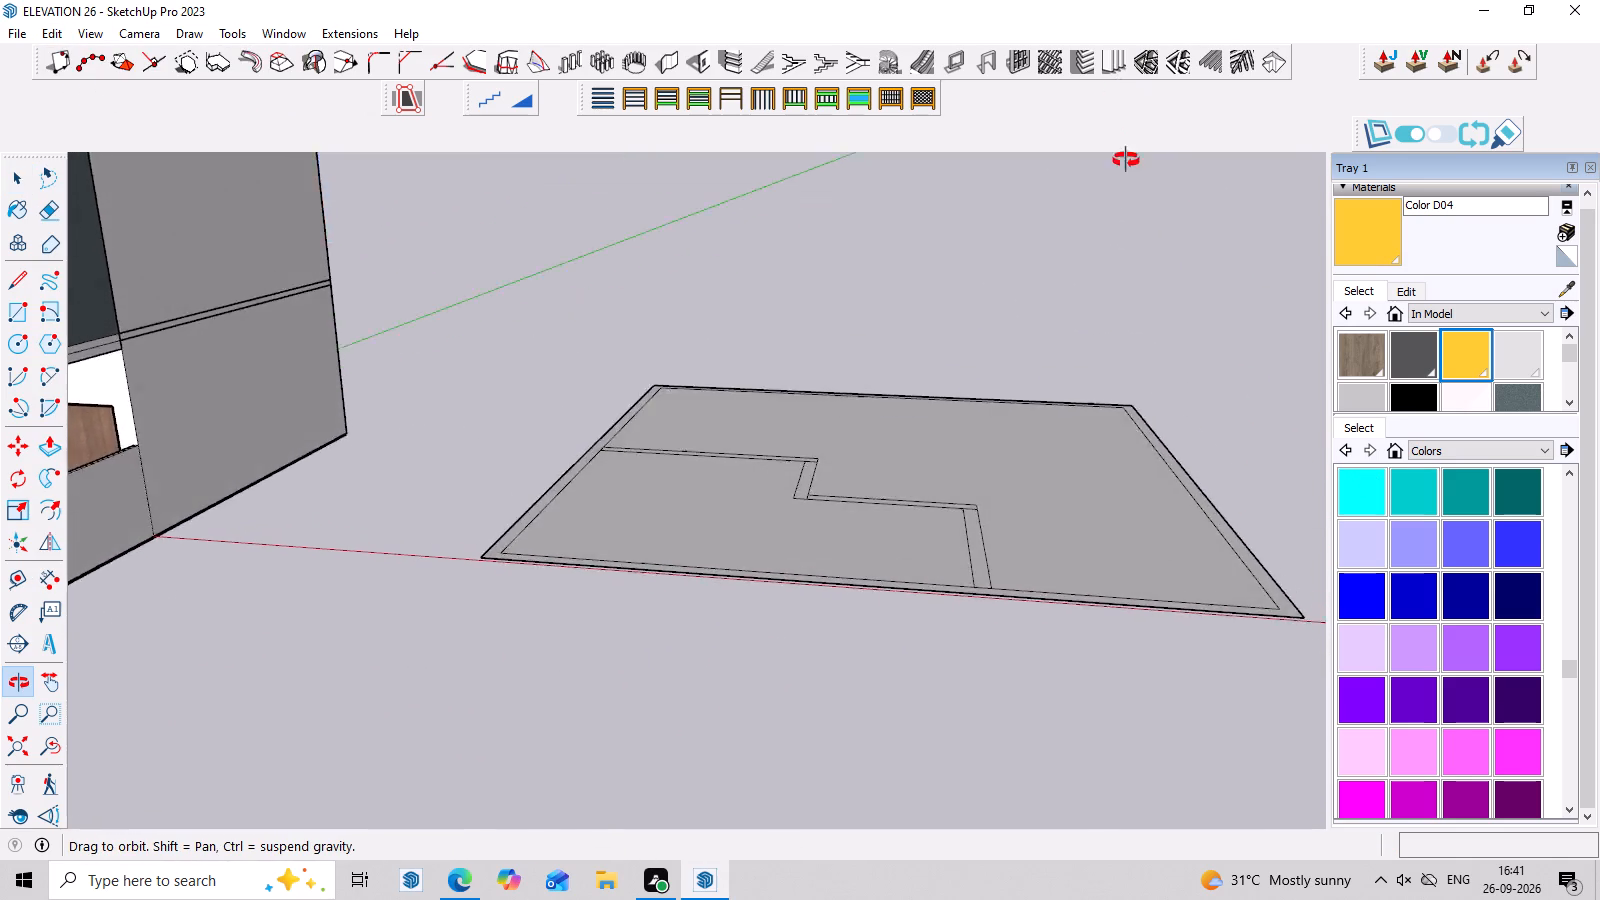
pyautogui.moveTo(1126, 160); pyautogui.dragTo(1195, 450, button='middle')
pyautogui.scroll(5, 927, 446)
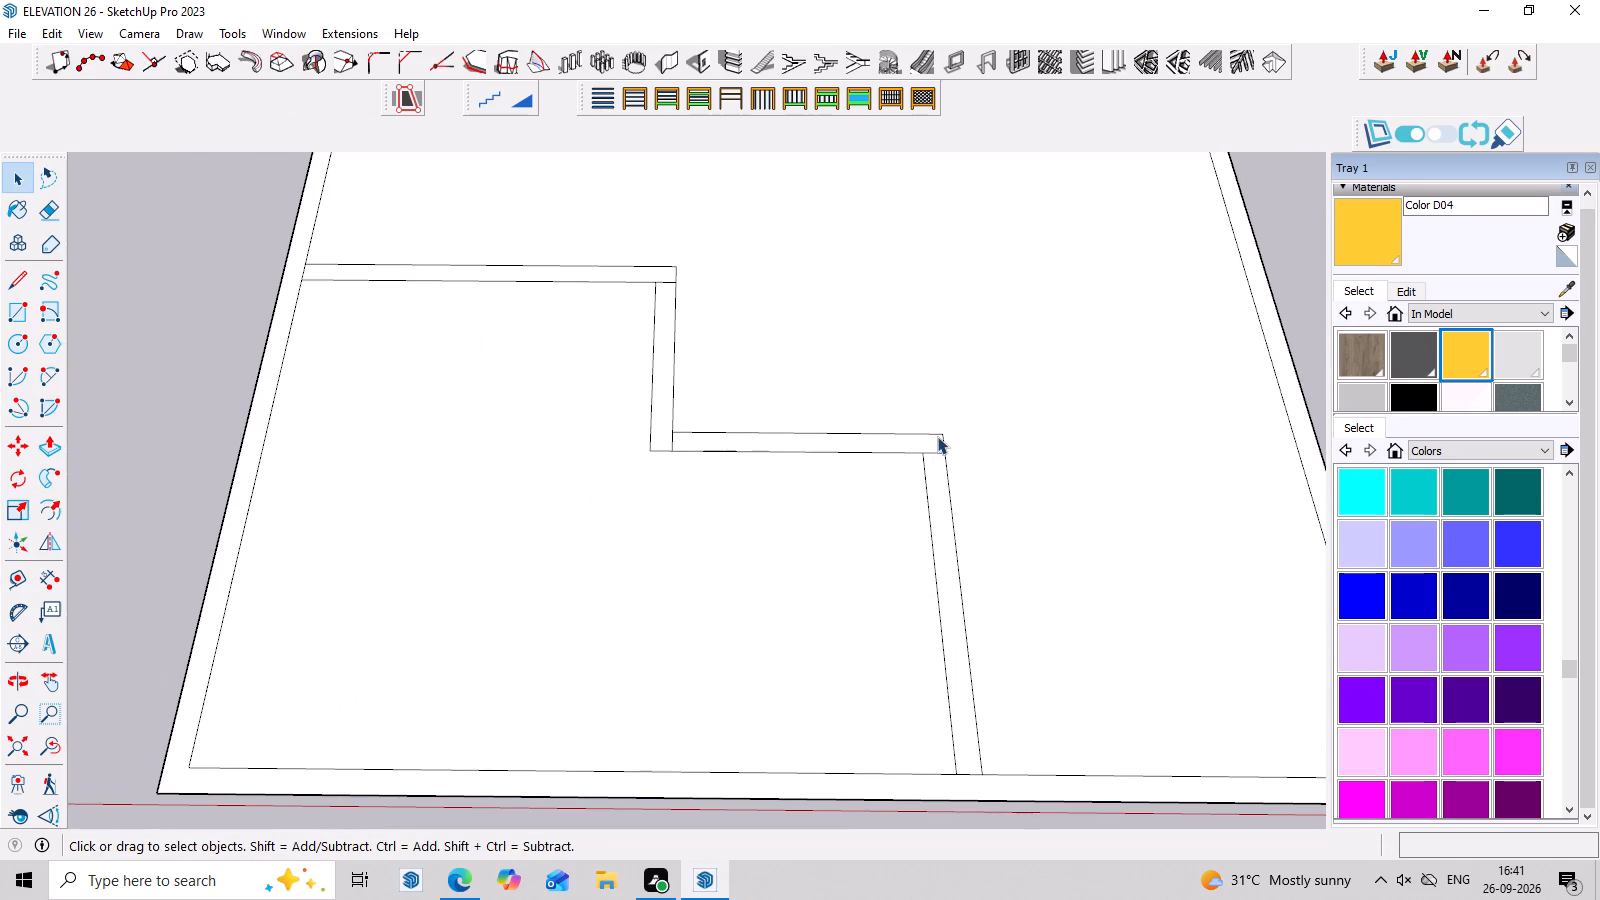
pyautogui.press('e')
pyautogui.click(936, 452)
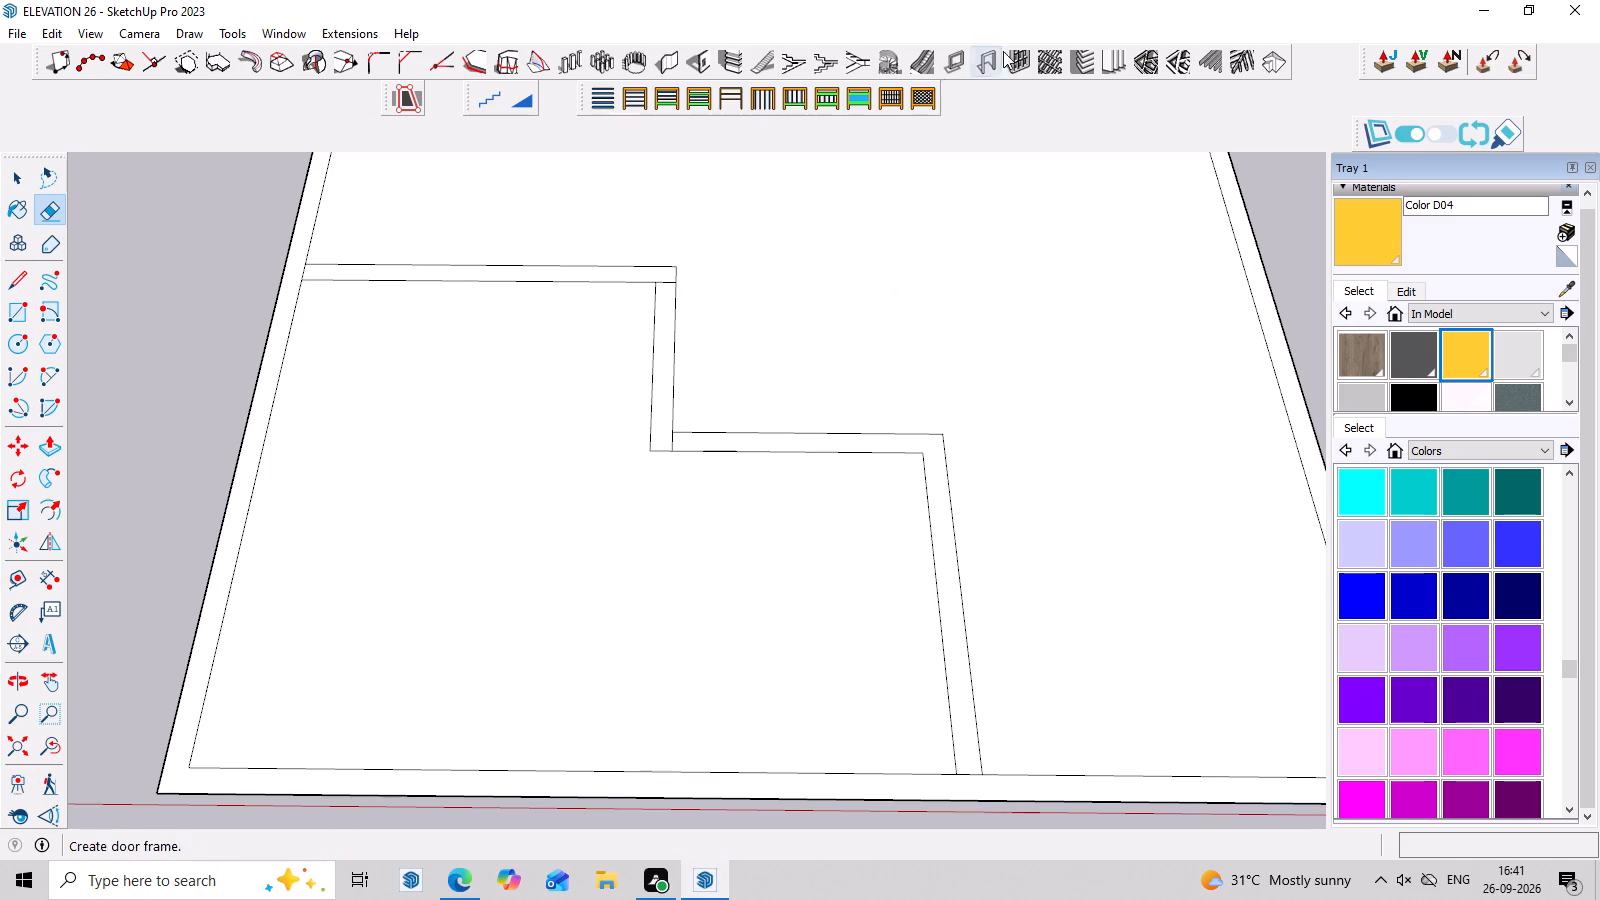
pyautogui.scroll(3, 655, 451)
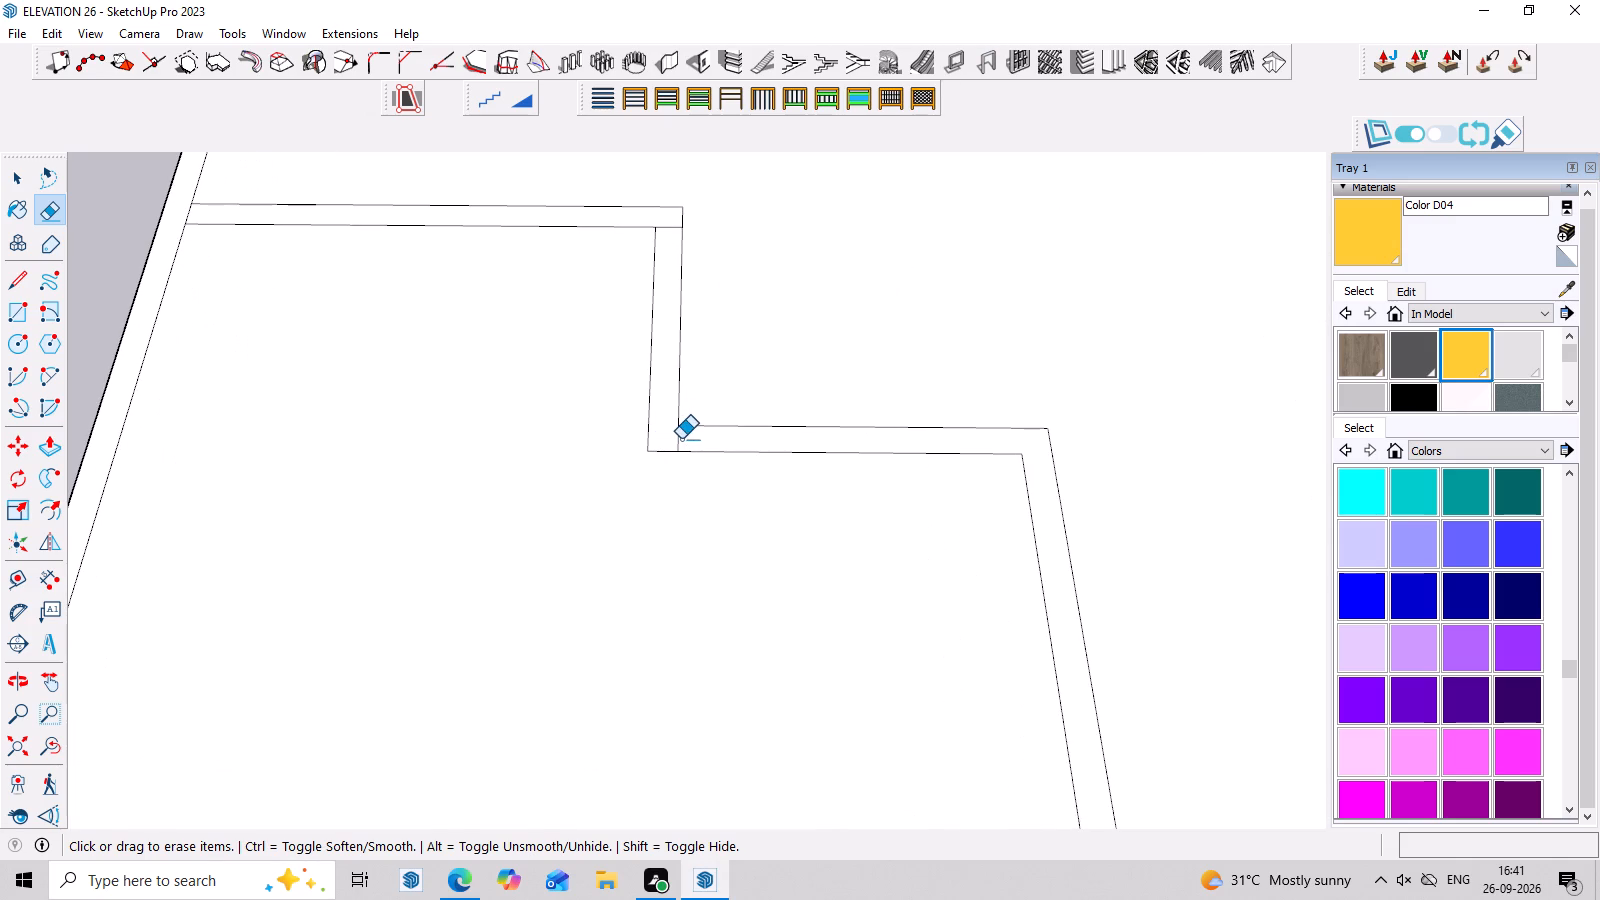
pyautogui.click(681, 439)
pyautogui.click(669, 231)
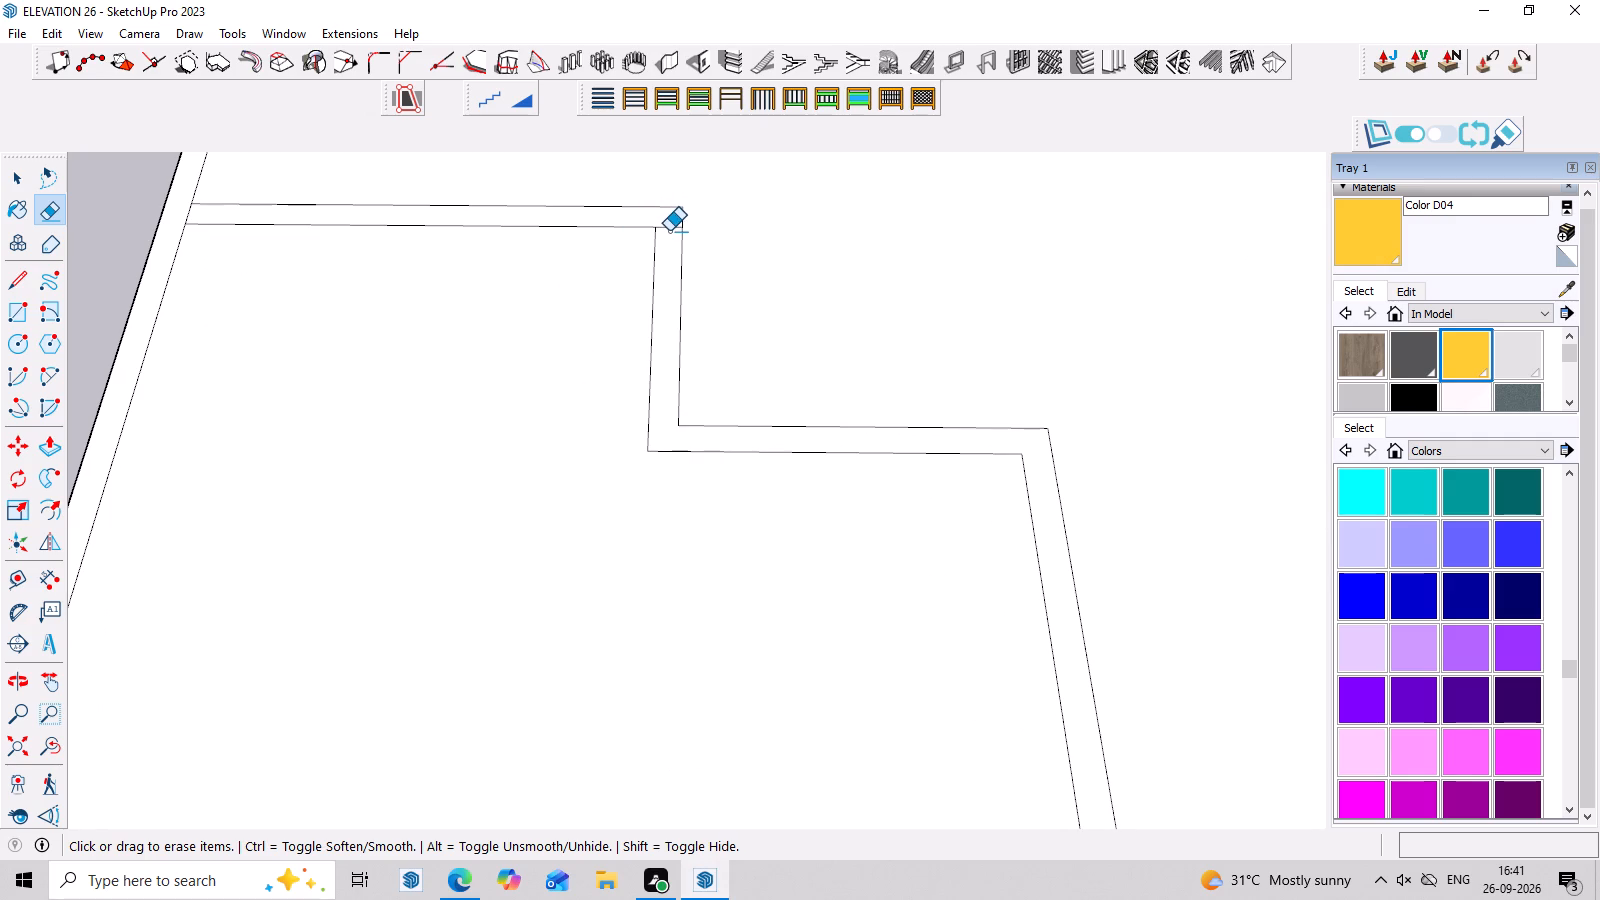
pyautogui.click(673, 227)
# Draw a 9" line extending the stepped wall's house-side edge across the border to the outer outline along the red axis.
pyautogui.scroll(-8, 637, 368)
pyautogui.moveTo(1330, 588); pyautogui.dragTo(1367, 617, button='middle')
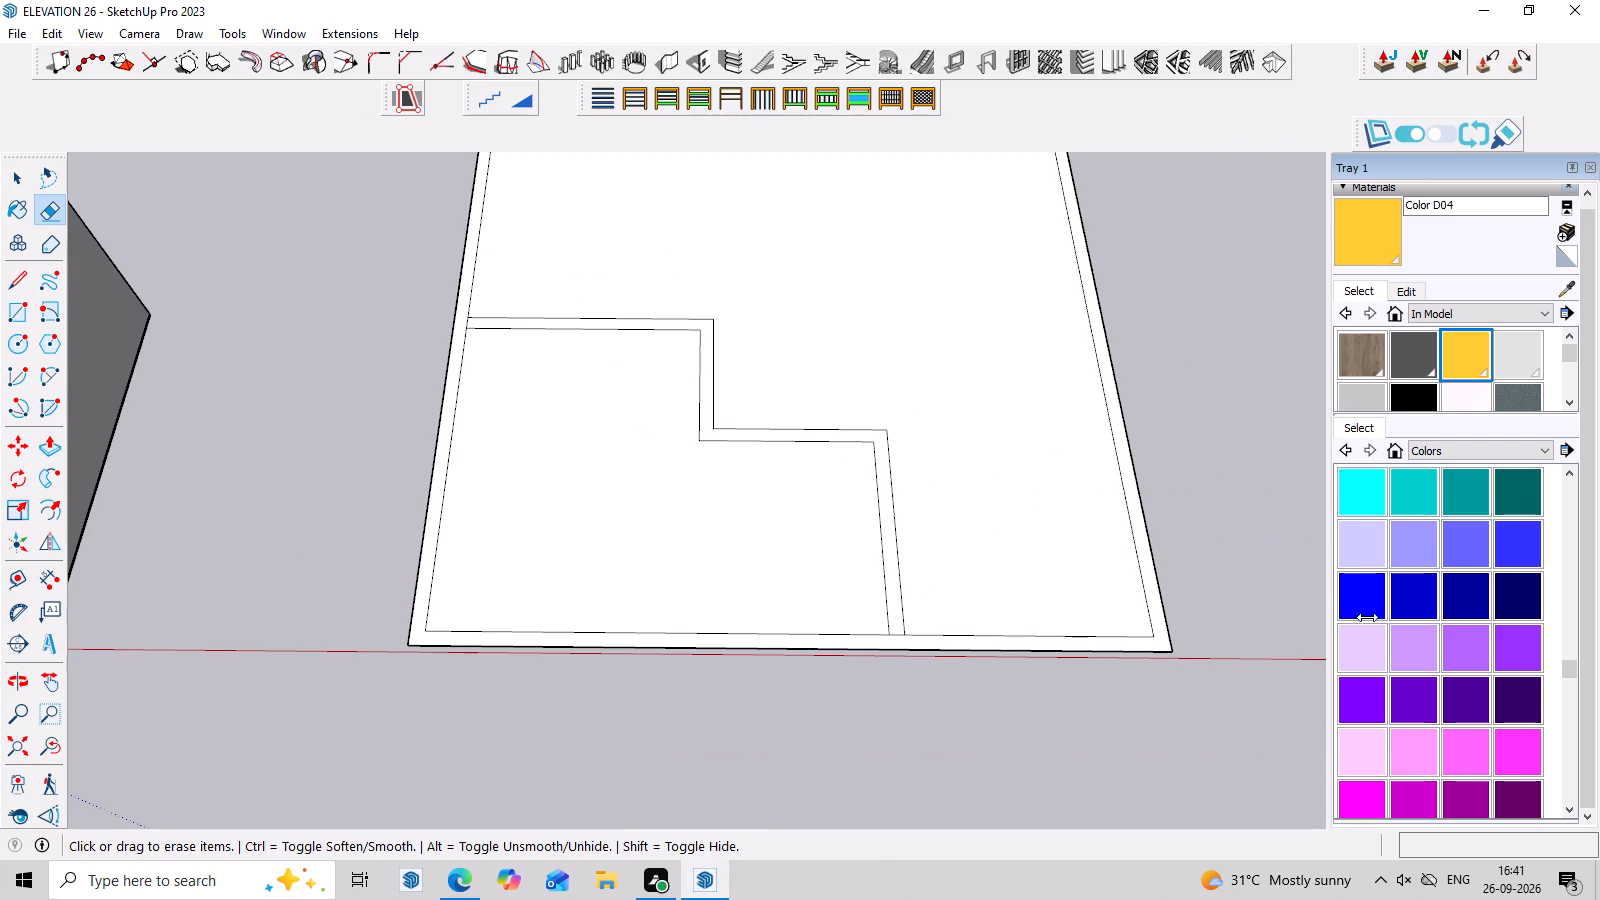
pyautogui.moveTo(1367, 617); pyautogui.dragTo(1378, 628, button='middle')
pyautogui.scroll(3, 1189, 601)
pyautogui.press('Escape')
pyautogui.press('l')
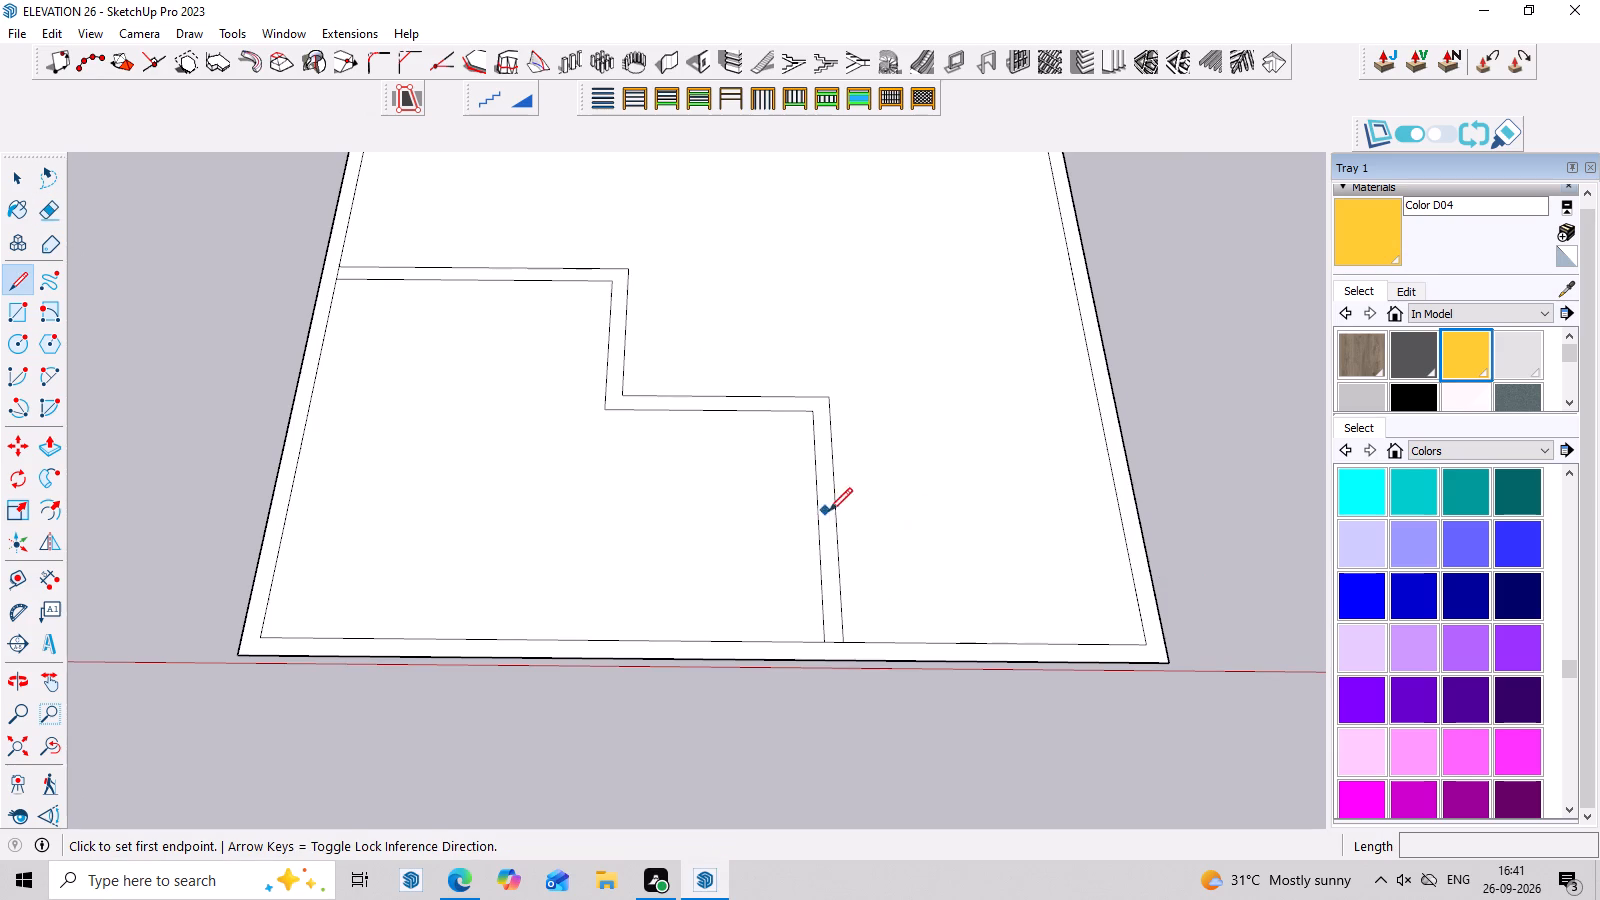
pyautogui.scroll(3, 829, 511)
pyautogui.doubleClick(822, 690)
pyautogui.click(825, 716)
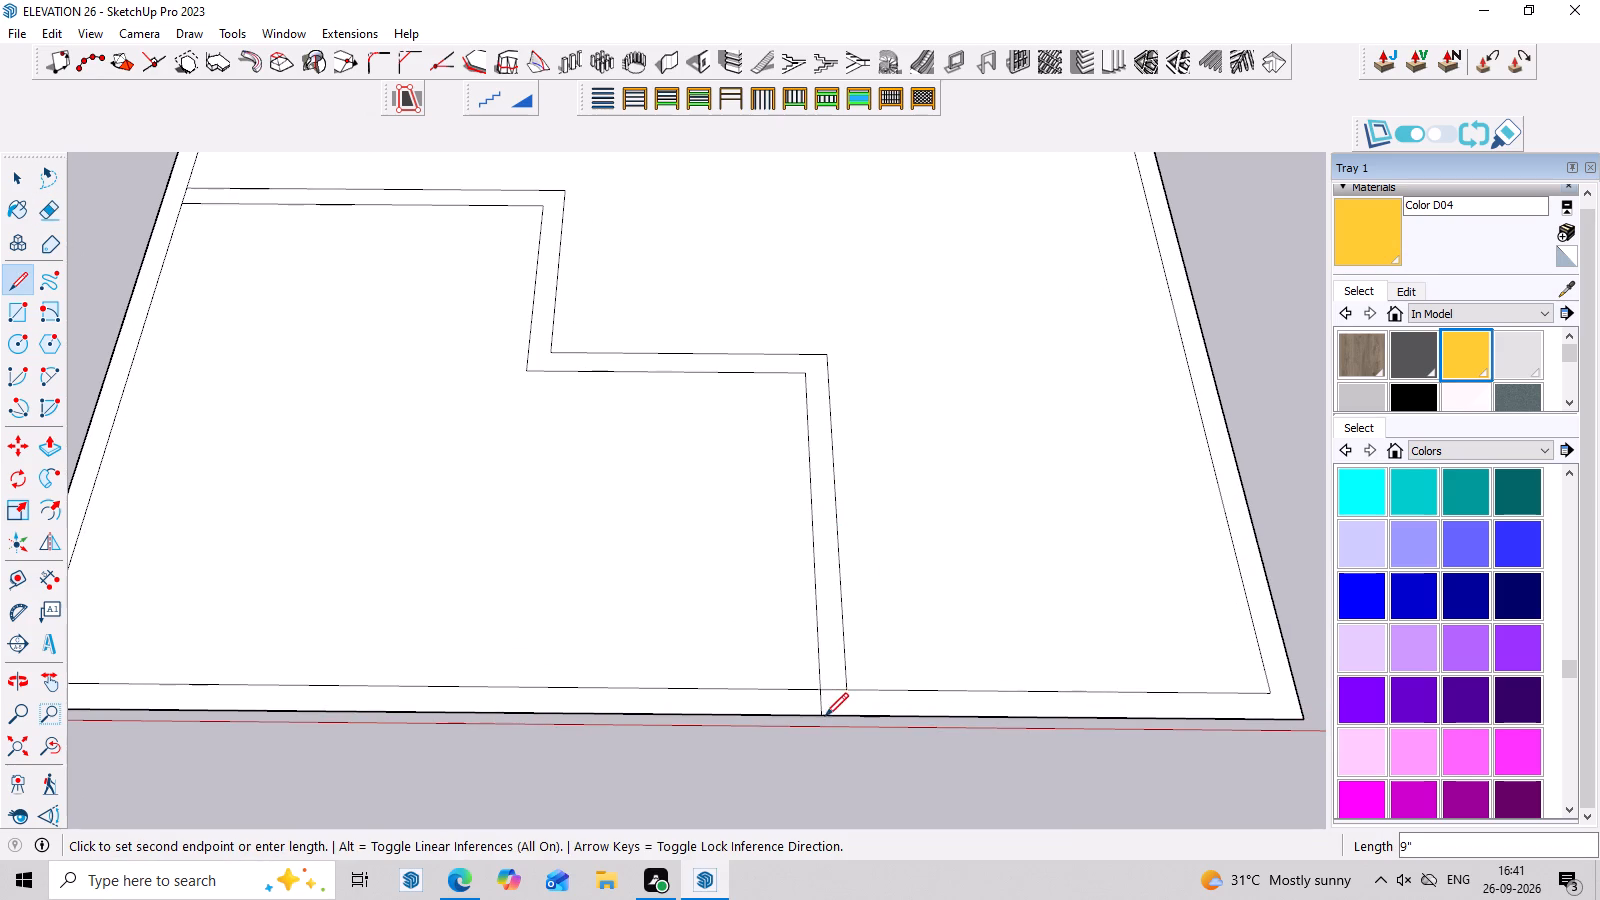
pyautogui.press('space')
# Draw a line extending the stepped wall's outer edge across the border to the outer outline nearest the house.
pyautogui.moveTo(652, 468); pyautogui.dragTo(944, 522, button='middle')
pyautogui.scroll(-4, 823, 488)
pyautogui.scroll(3, 279, 503)
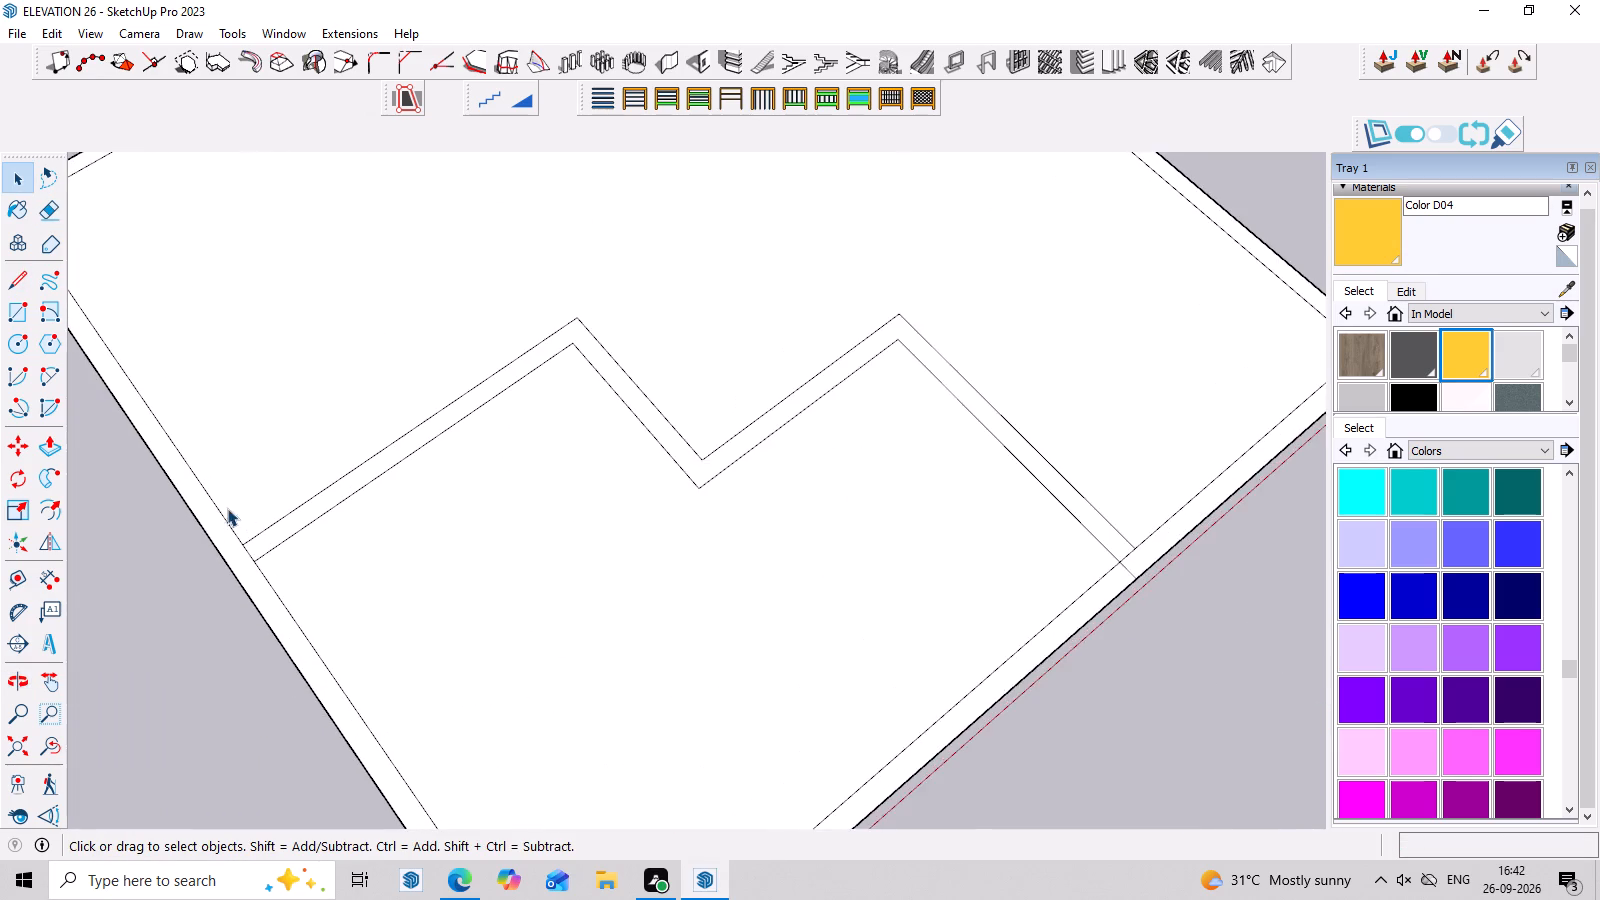
pyautogui.scroll(3, 258, 551)
pyautogui.press('l')
pyautogui.click(252, 567)
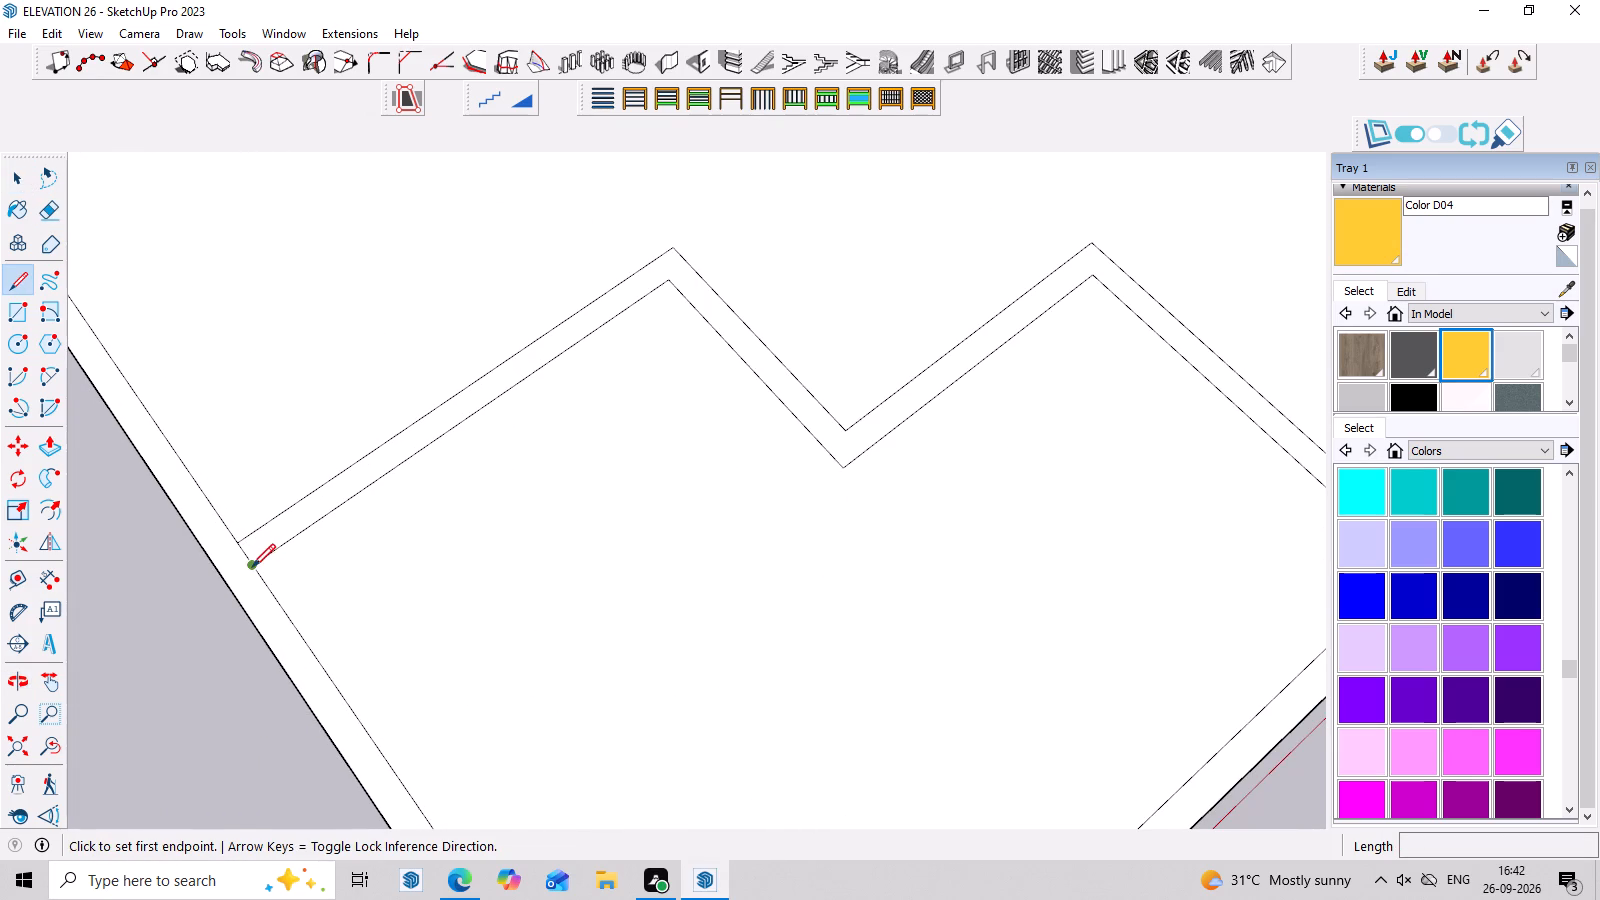
pyautogui.click(223, 591)
pyautogui.press('Escape')
# Erase the outline edges lying outside the stepped wall, at the house-side corner along the red axis.
pyautogui.scroll(-4, 445, 591)
pyautogui.scroll(-3, 633, 578)
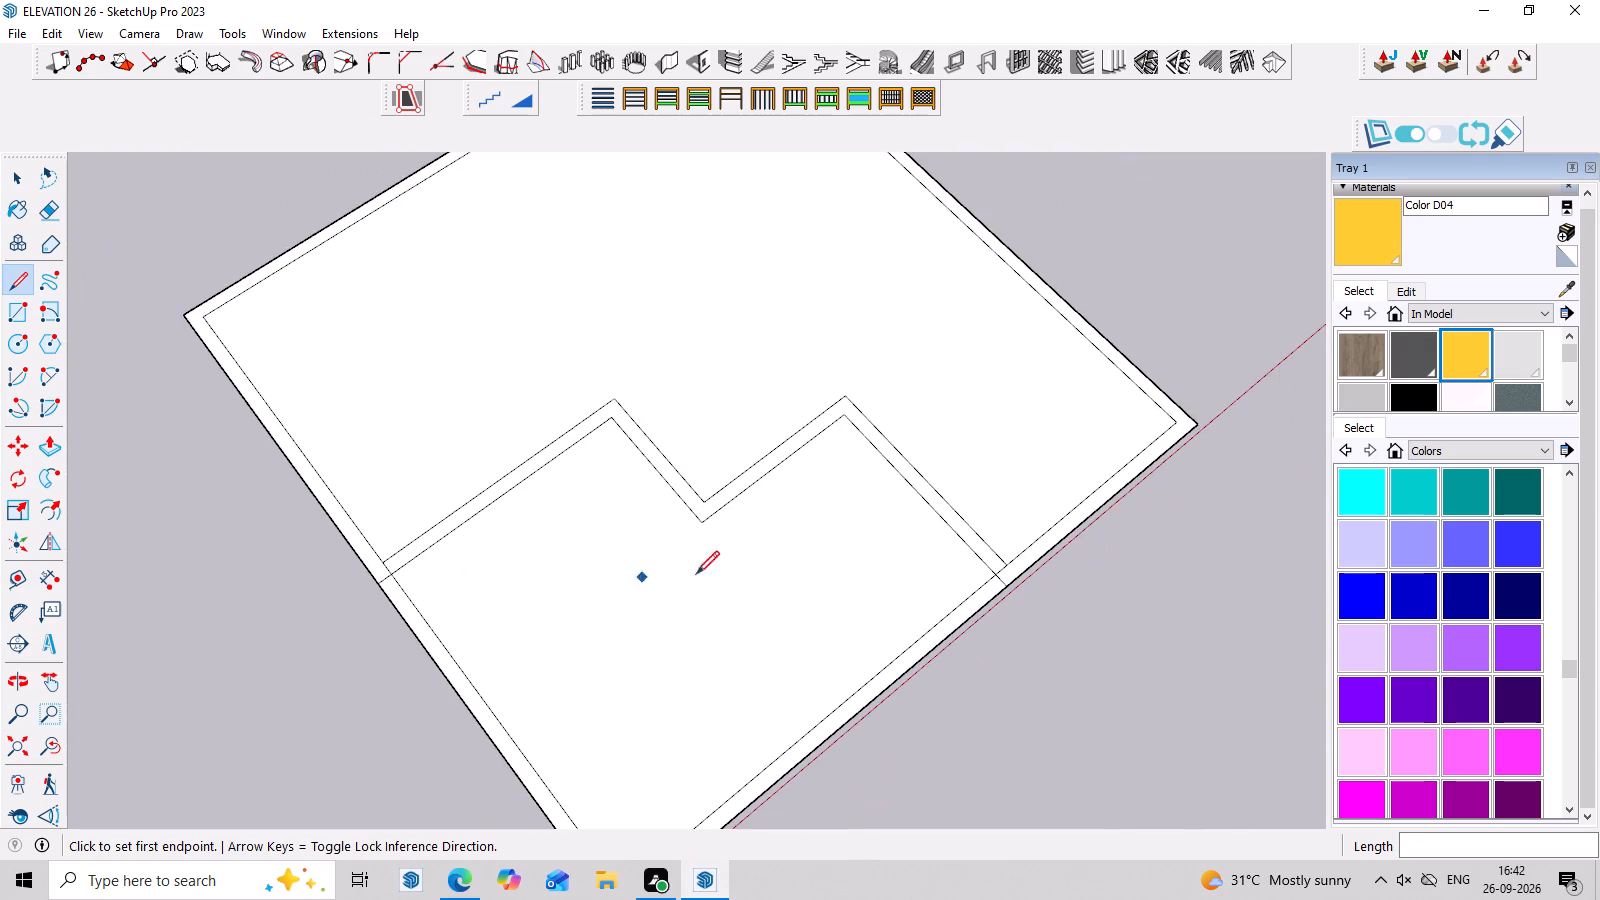
pyautogui.moveTo(740, 576); pyautogui.dragTo(470, 441, button='middle')
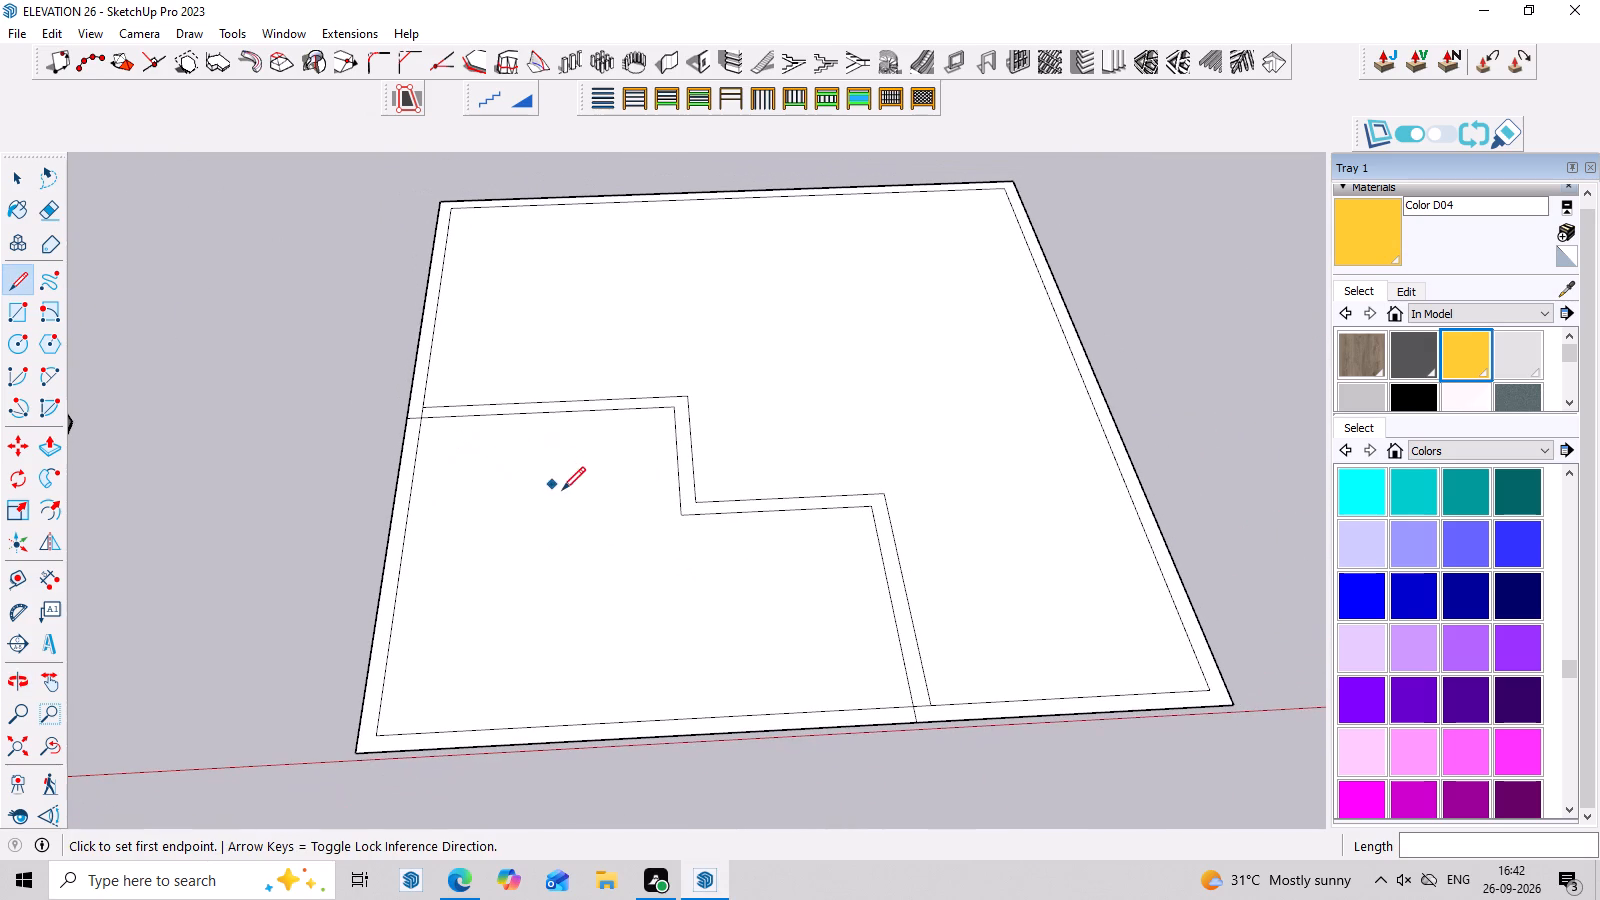
pyautogui.press('e')
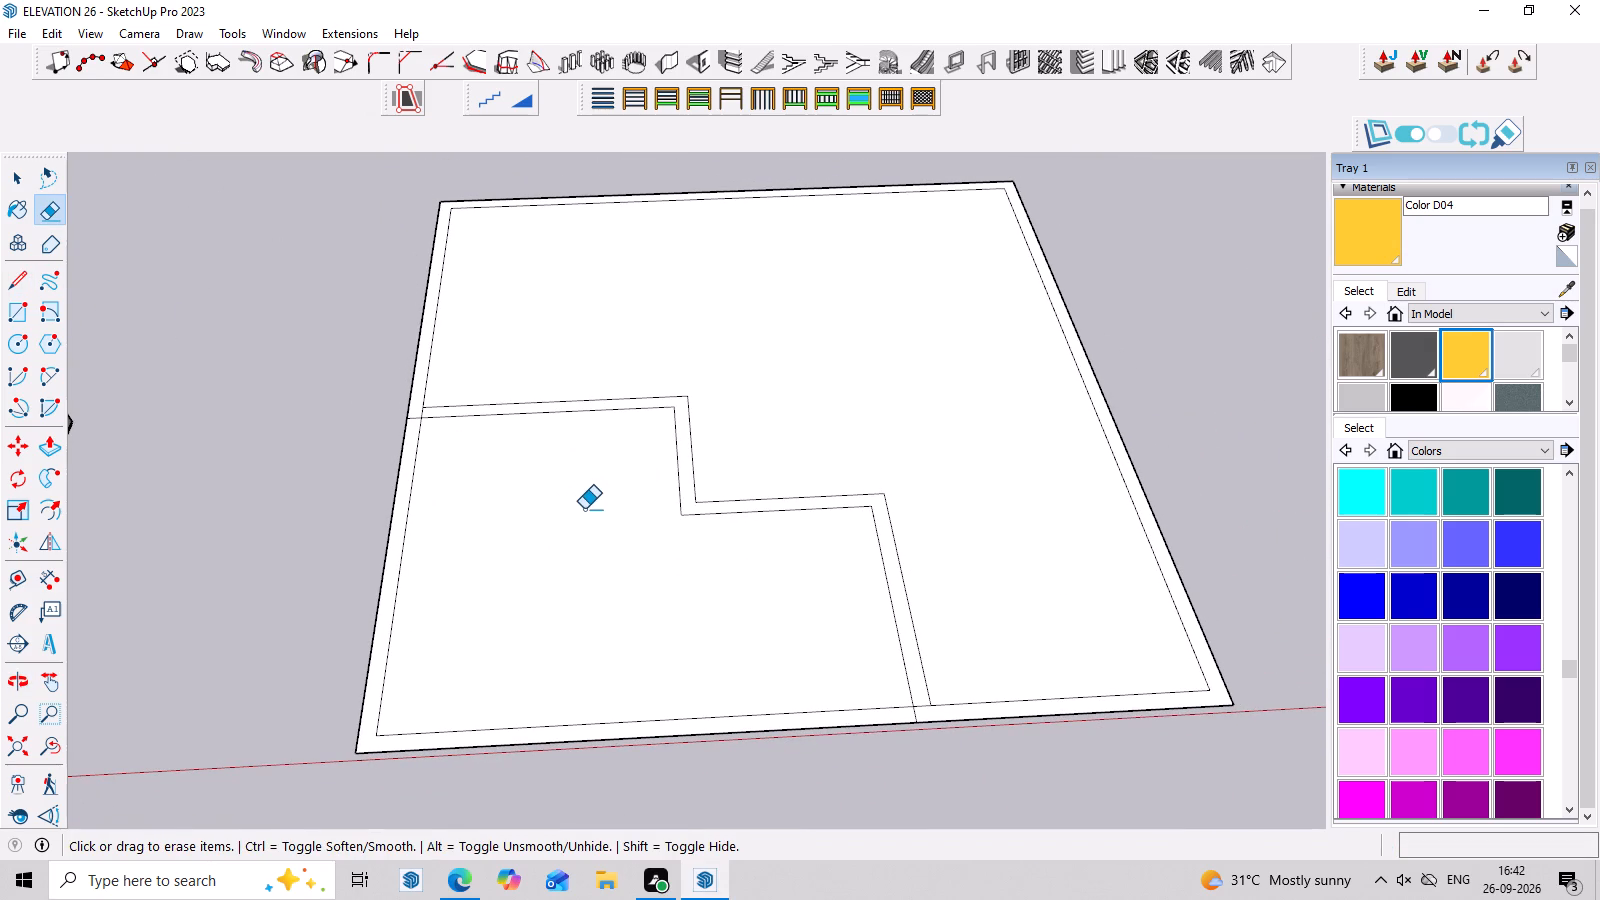
pyautogui.moveTo(579, 505); pyautogui.dragTo(453, 614)
pyautogui.moveTo(435, 512); pyautogui.dragTo(314, 567)
pyautogui.moveTo(562, 574); pyautogui.dragTo(571, 696)
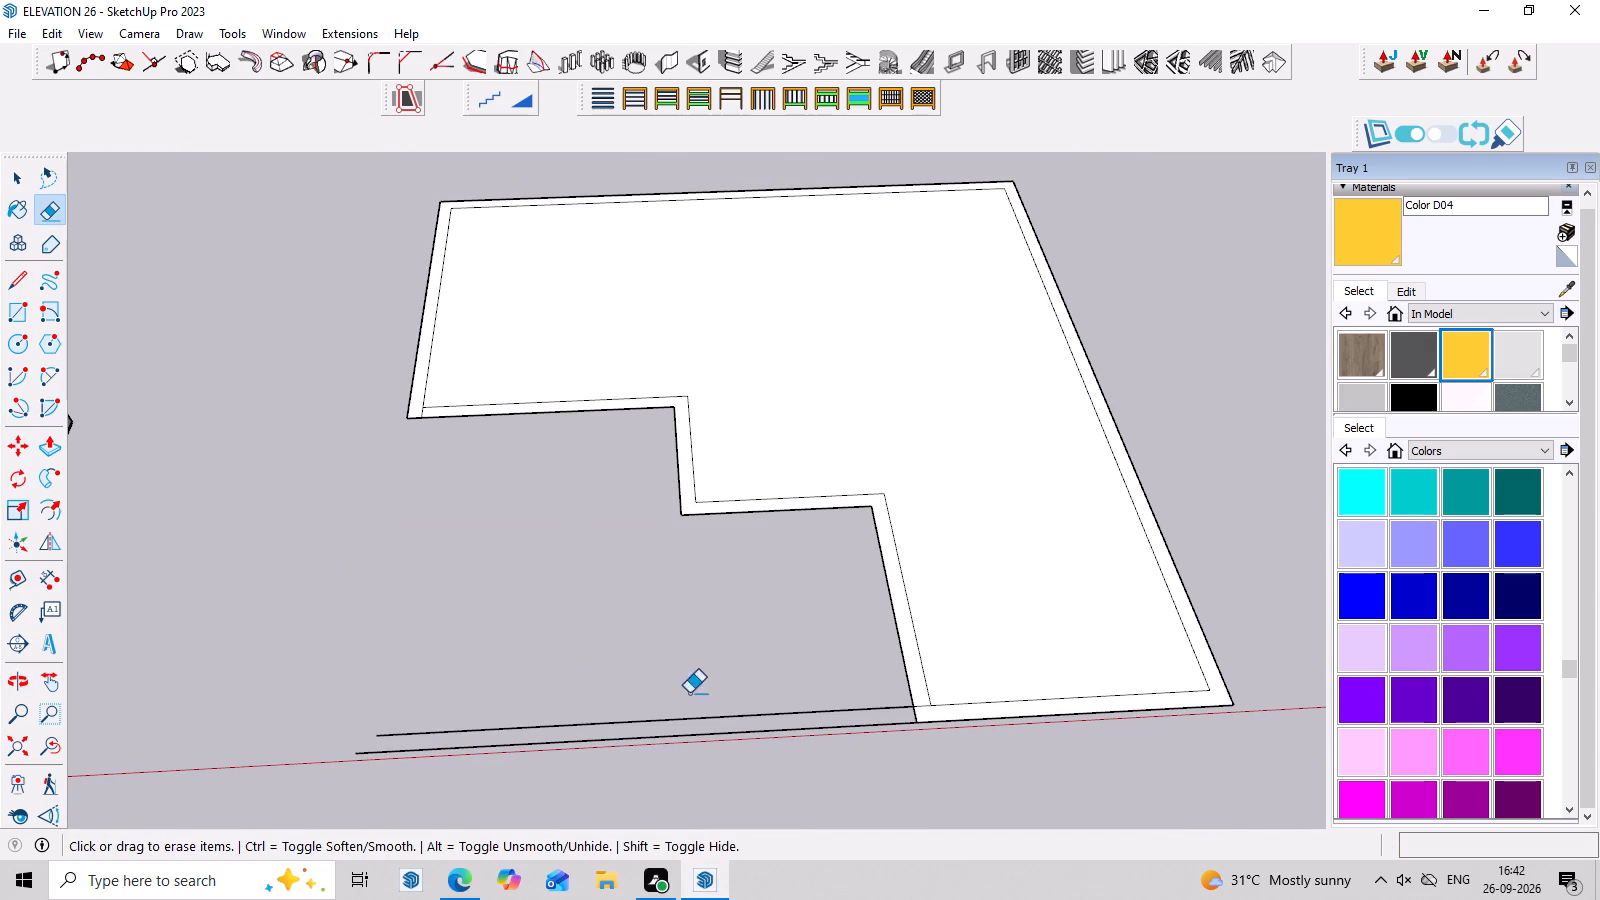
pyautogui.moveTo(704, 676); pyautogui.dragTo(704, 764)
pyautogui.moveTo(1006, 542); pyautogui.dragTo(1001, 351, button='middle')
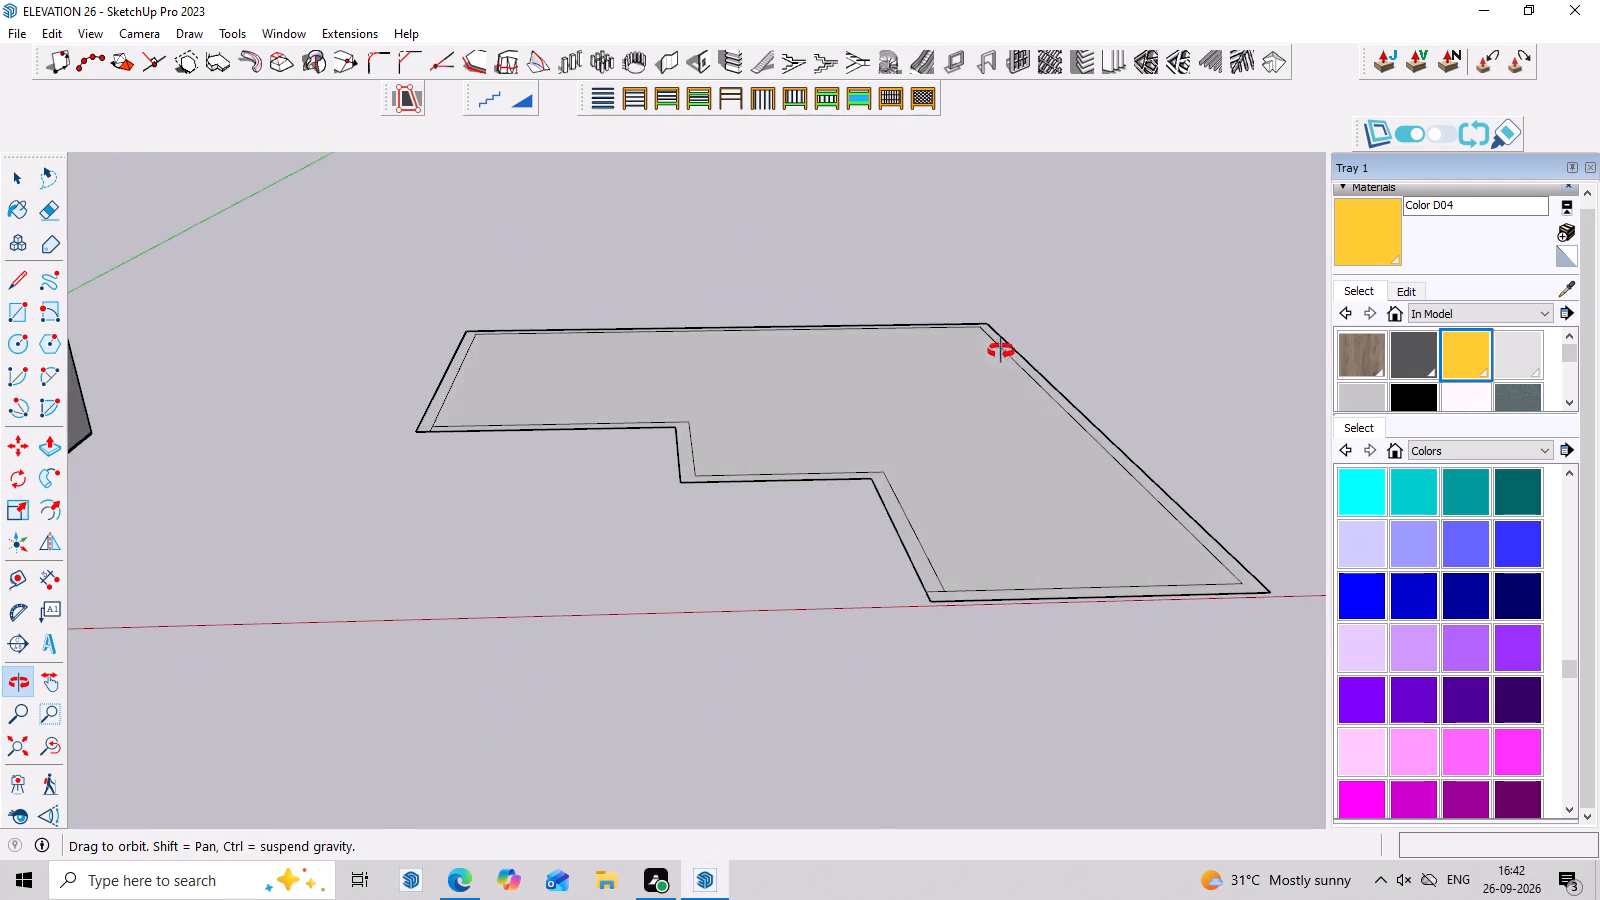
pyautogui.moveTo(1001, 351); pyautogui.dragTo(967, 476, button='middle')
pyautogui.press('Escape')
pyautogui.press('space')
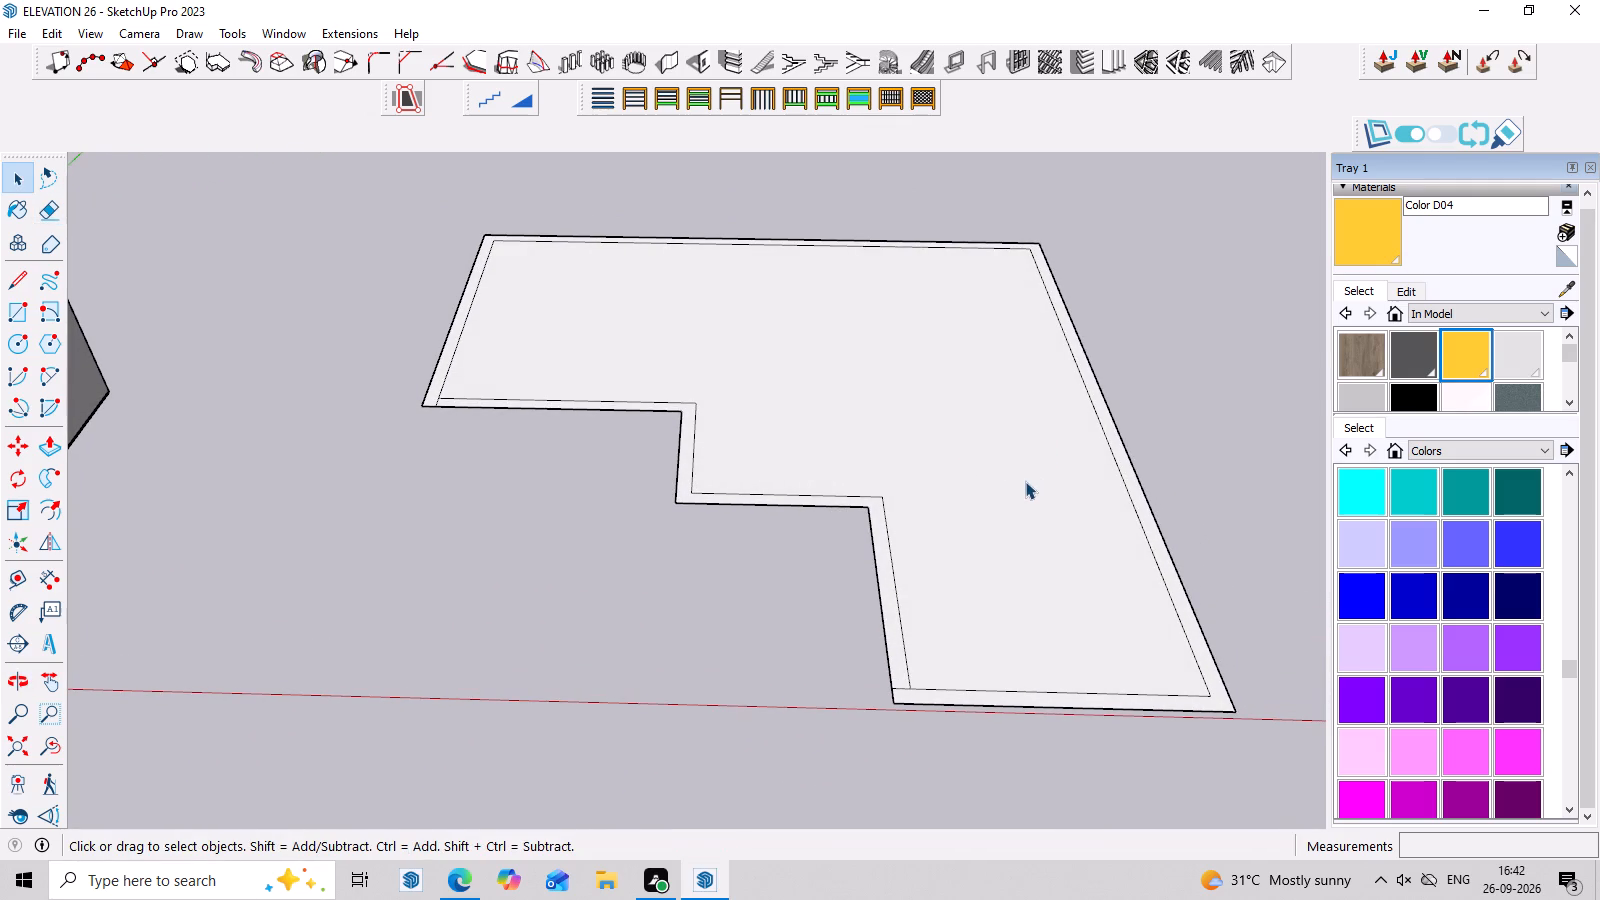
# Erase the short leftover line crossing the wall strip at the inner corner nearest the red axis.
pyautogui.click(1021, 496)
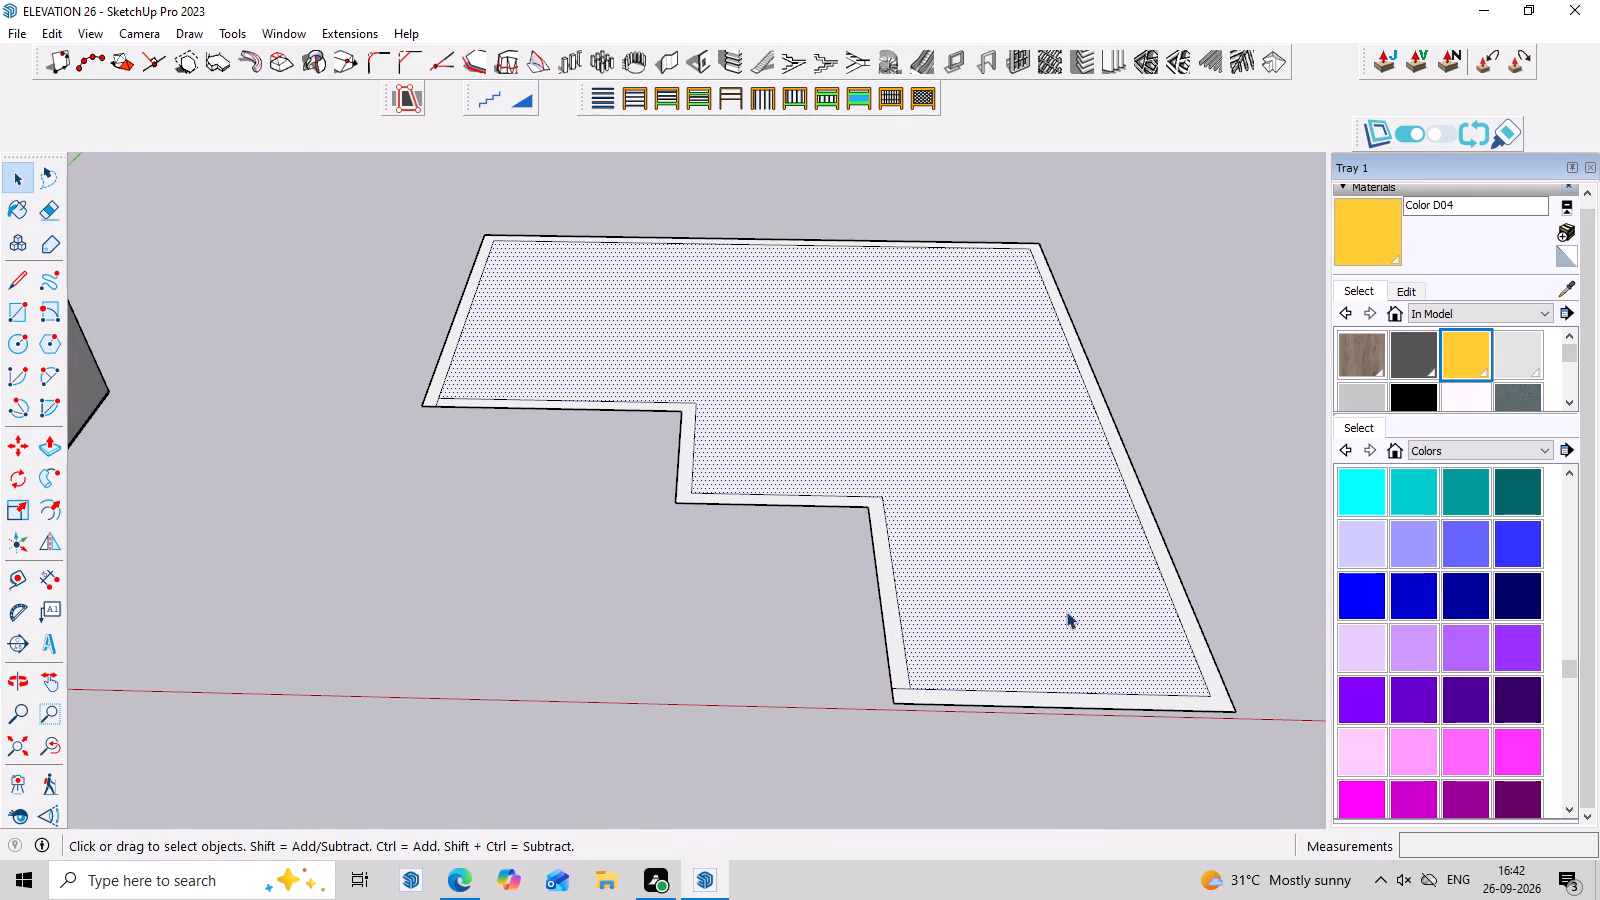
pyautogui.press('e')
pyautogui.scroll(3, 887, 692)
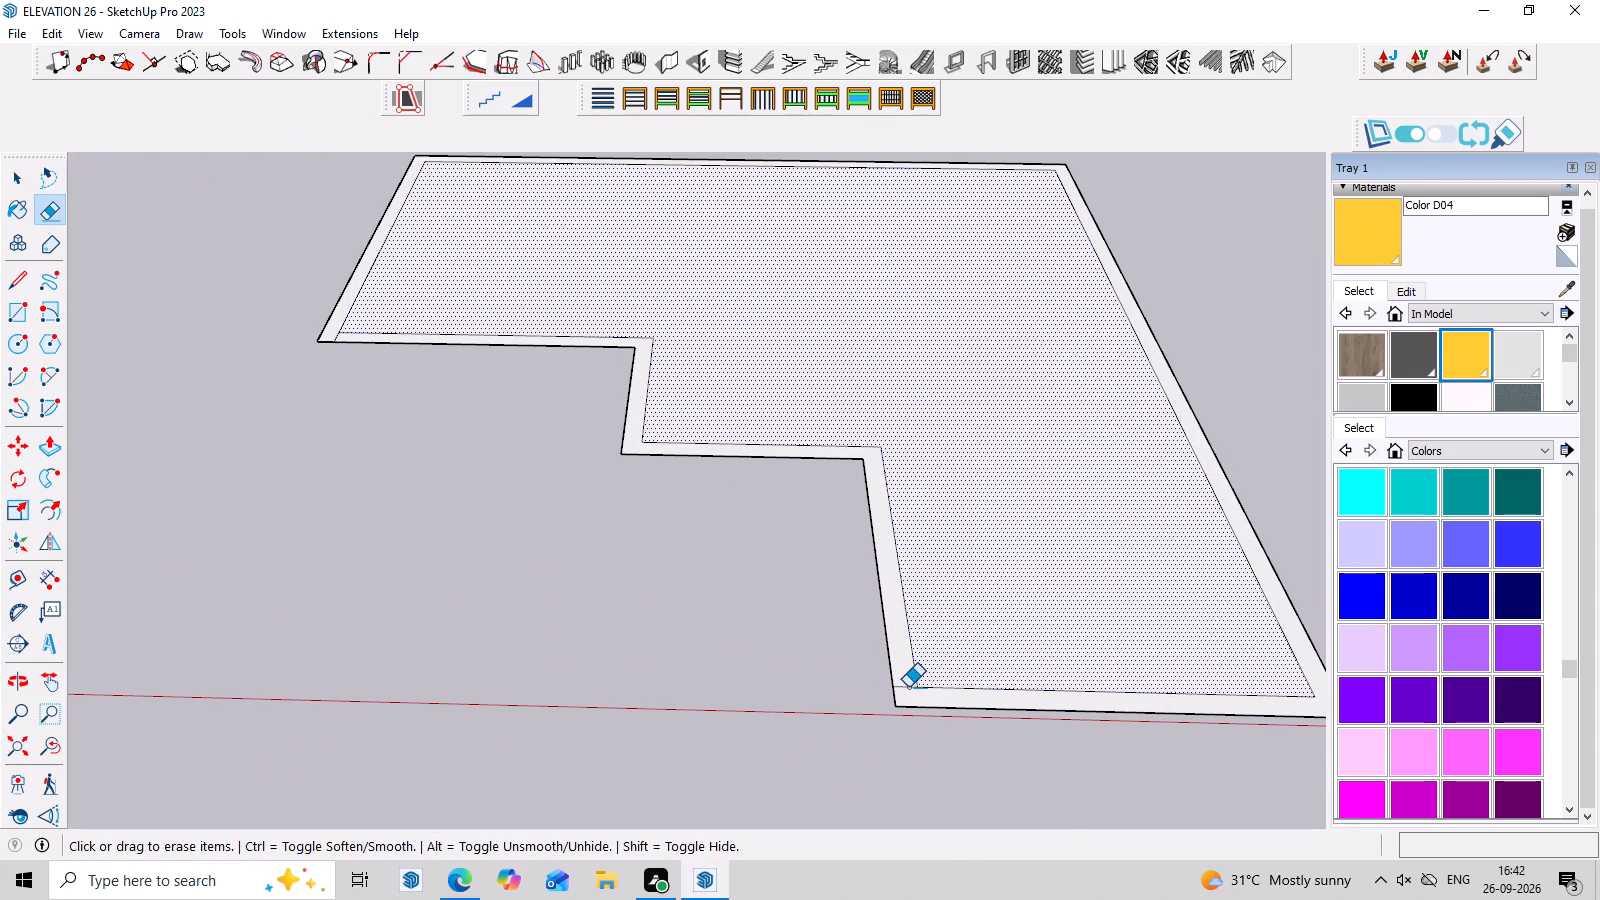
pyautogui.click(908, 687)
pyautogui.press('space')
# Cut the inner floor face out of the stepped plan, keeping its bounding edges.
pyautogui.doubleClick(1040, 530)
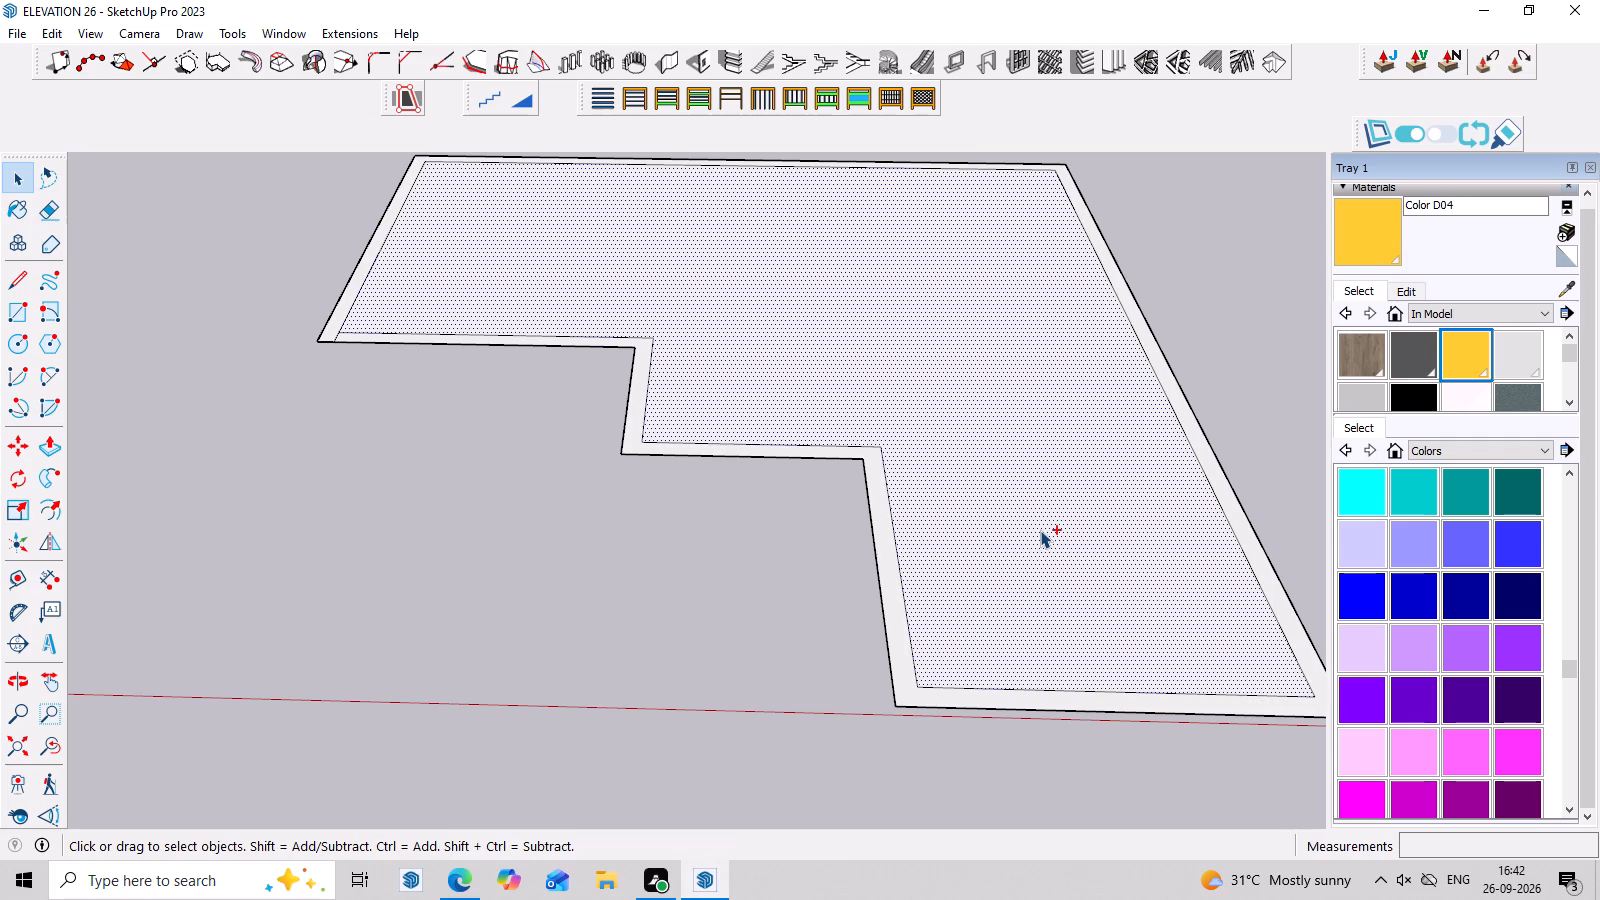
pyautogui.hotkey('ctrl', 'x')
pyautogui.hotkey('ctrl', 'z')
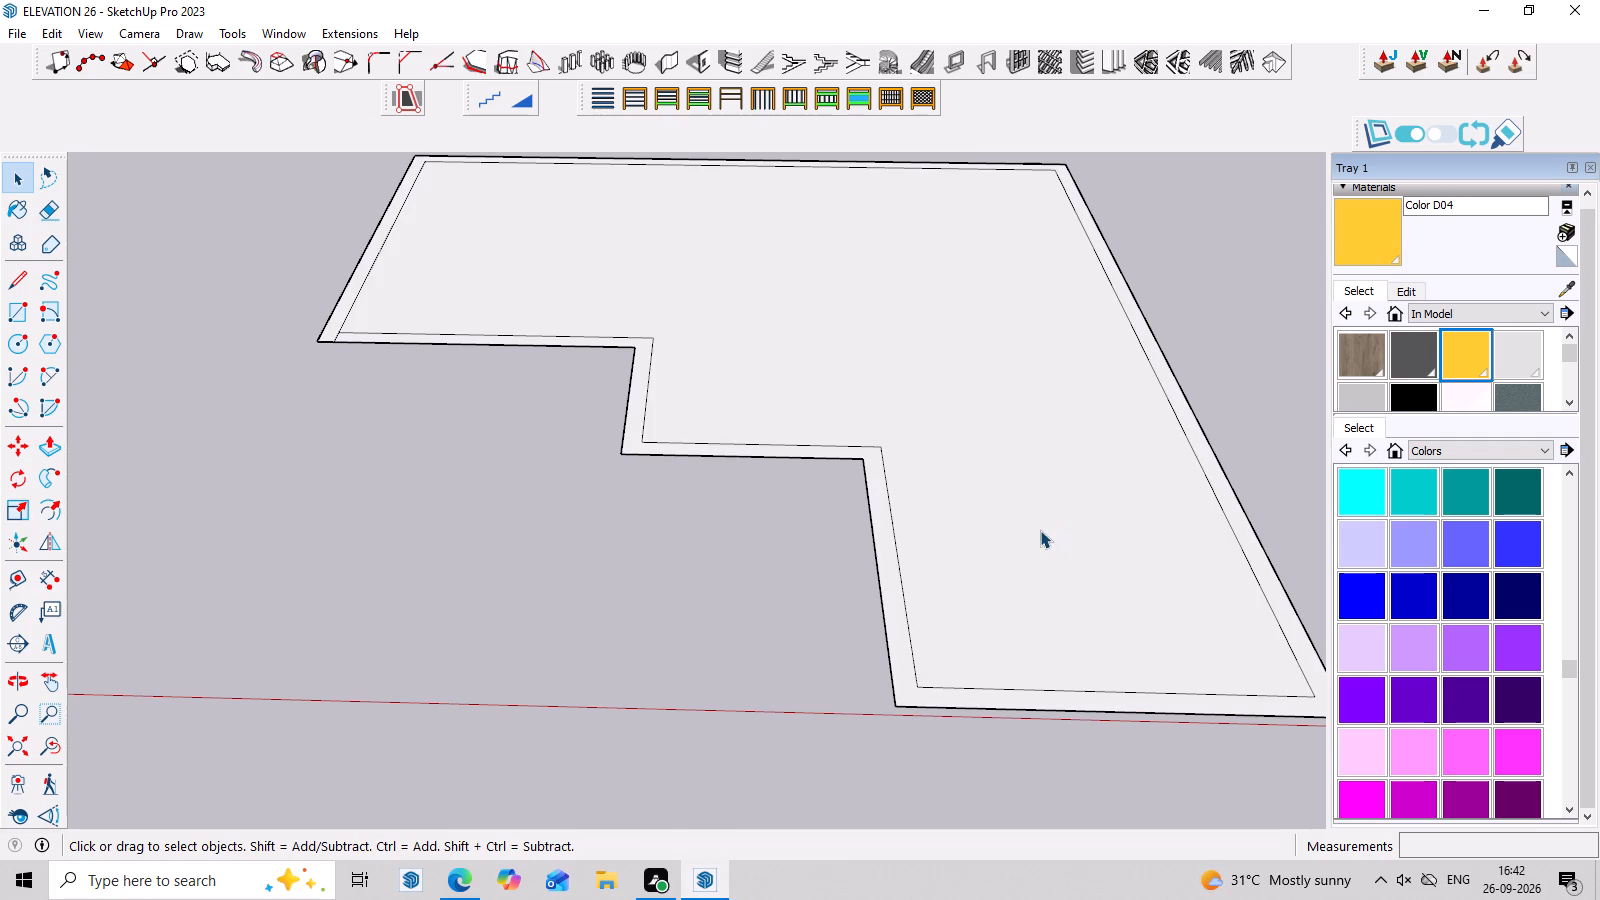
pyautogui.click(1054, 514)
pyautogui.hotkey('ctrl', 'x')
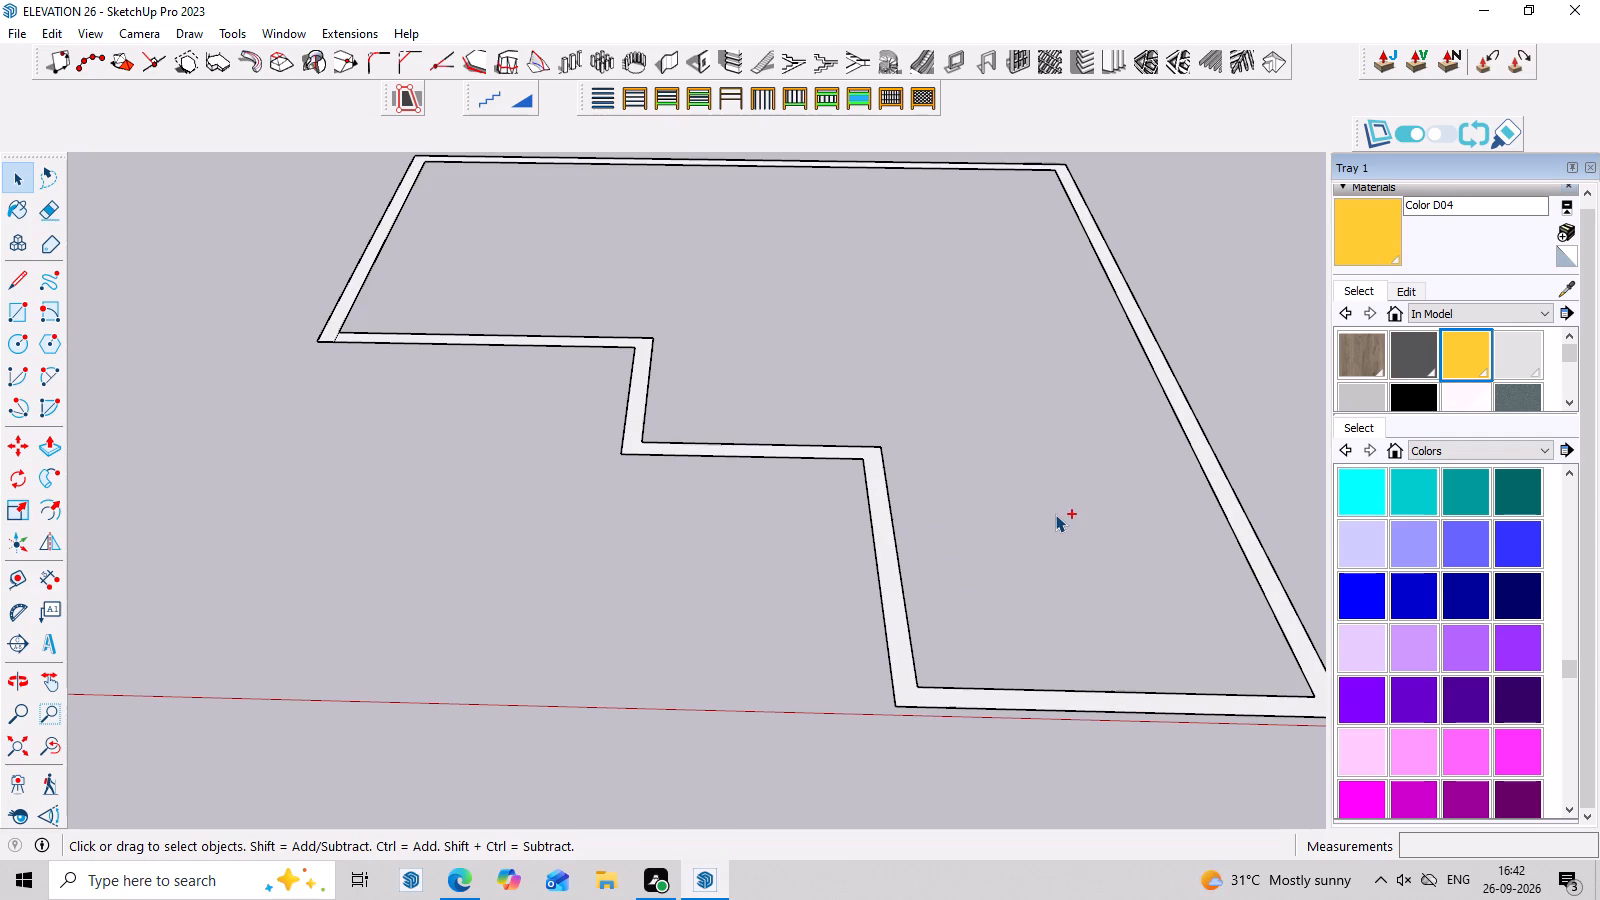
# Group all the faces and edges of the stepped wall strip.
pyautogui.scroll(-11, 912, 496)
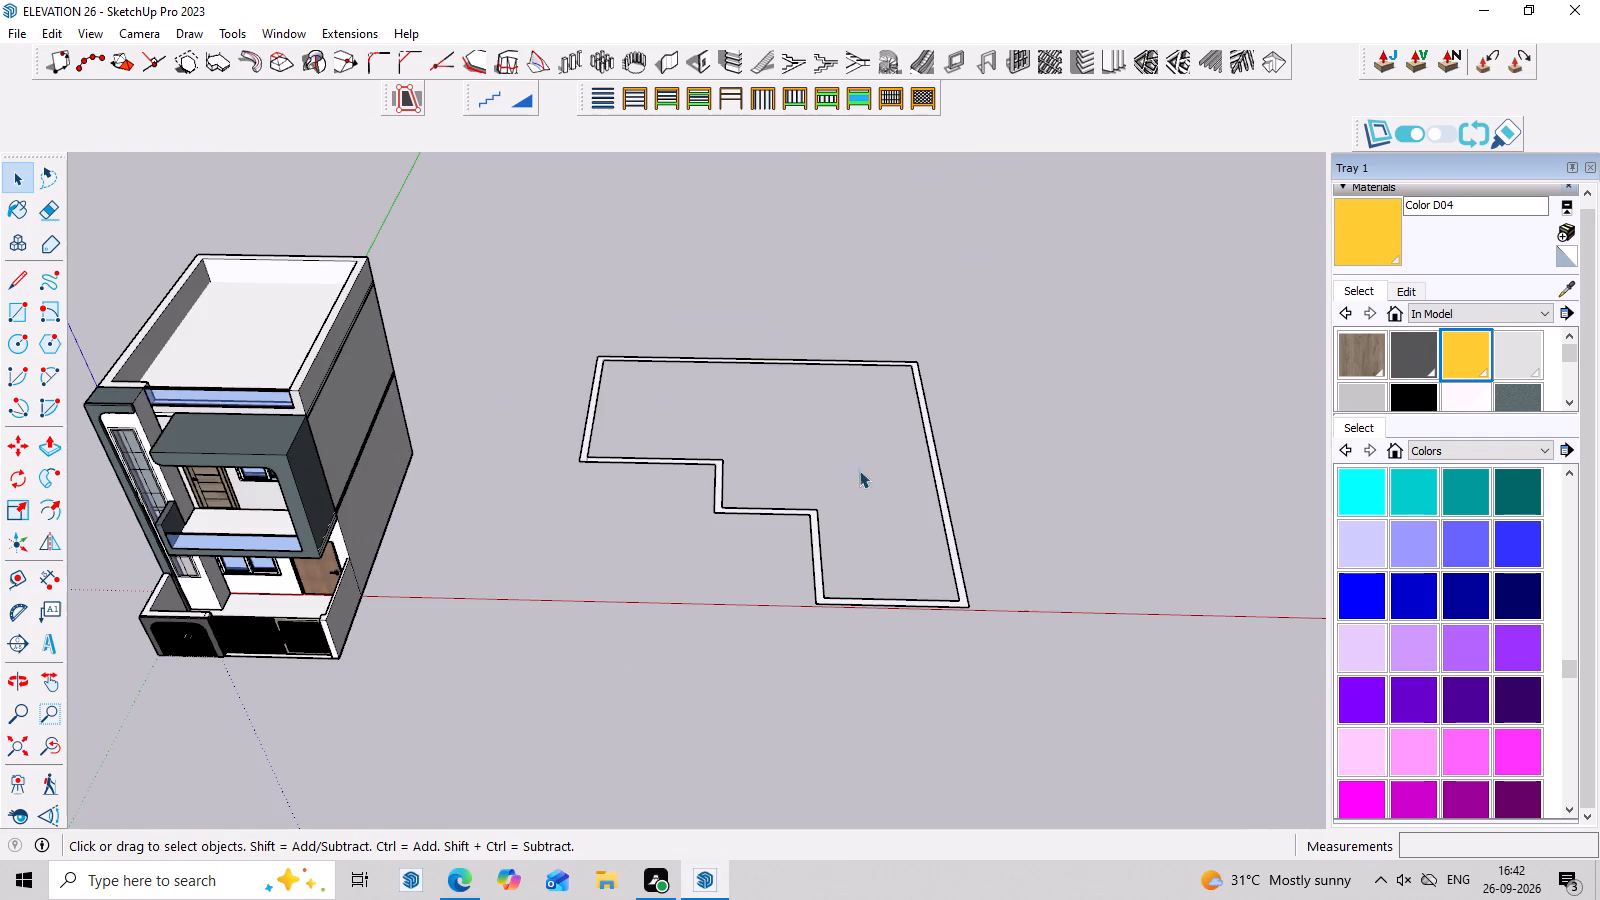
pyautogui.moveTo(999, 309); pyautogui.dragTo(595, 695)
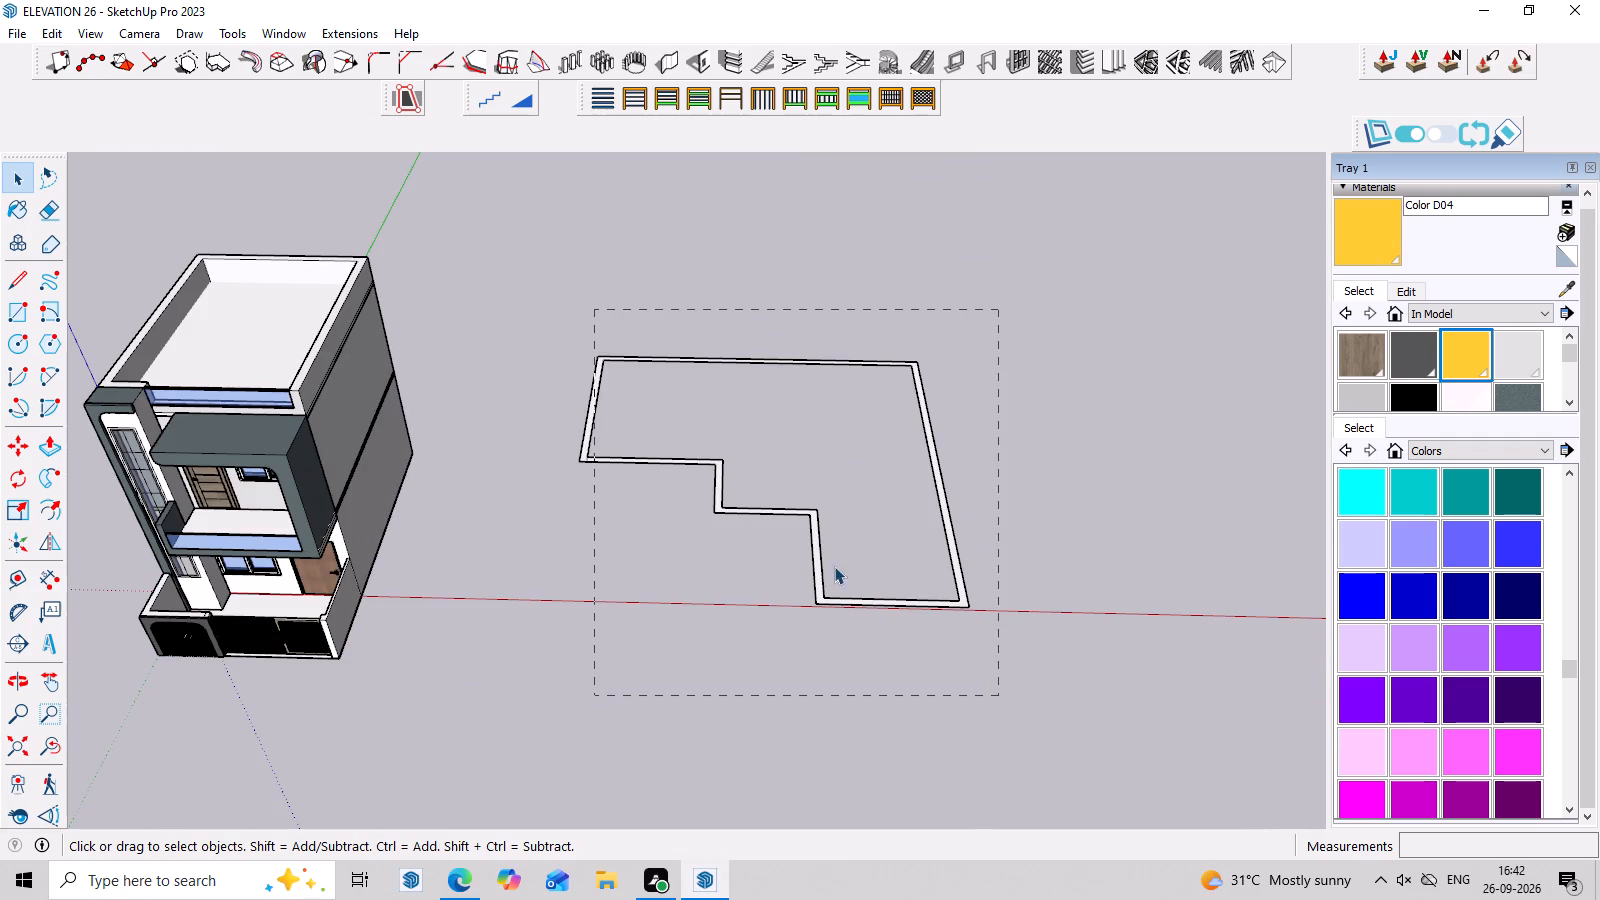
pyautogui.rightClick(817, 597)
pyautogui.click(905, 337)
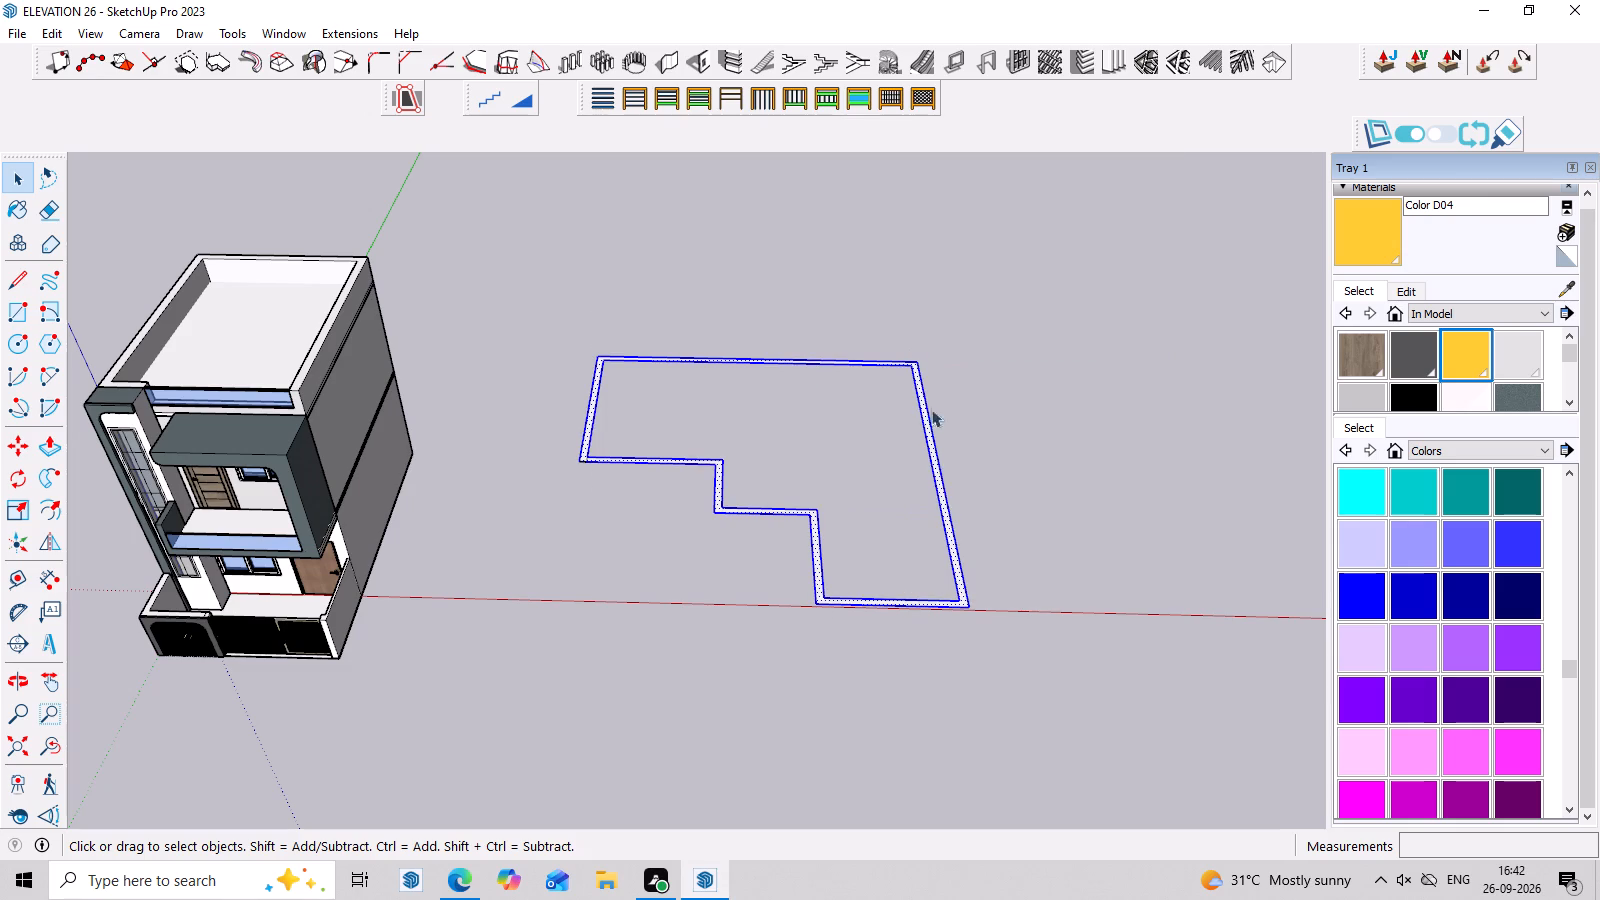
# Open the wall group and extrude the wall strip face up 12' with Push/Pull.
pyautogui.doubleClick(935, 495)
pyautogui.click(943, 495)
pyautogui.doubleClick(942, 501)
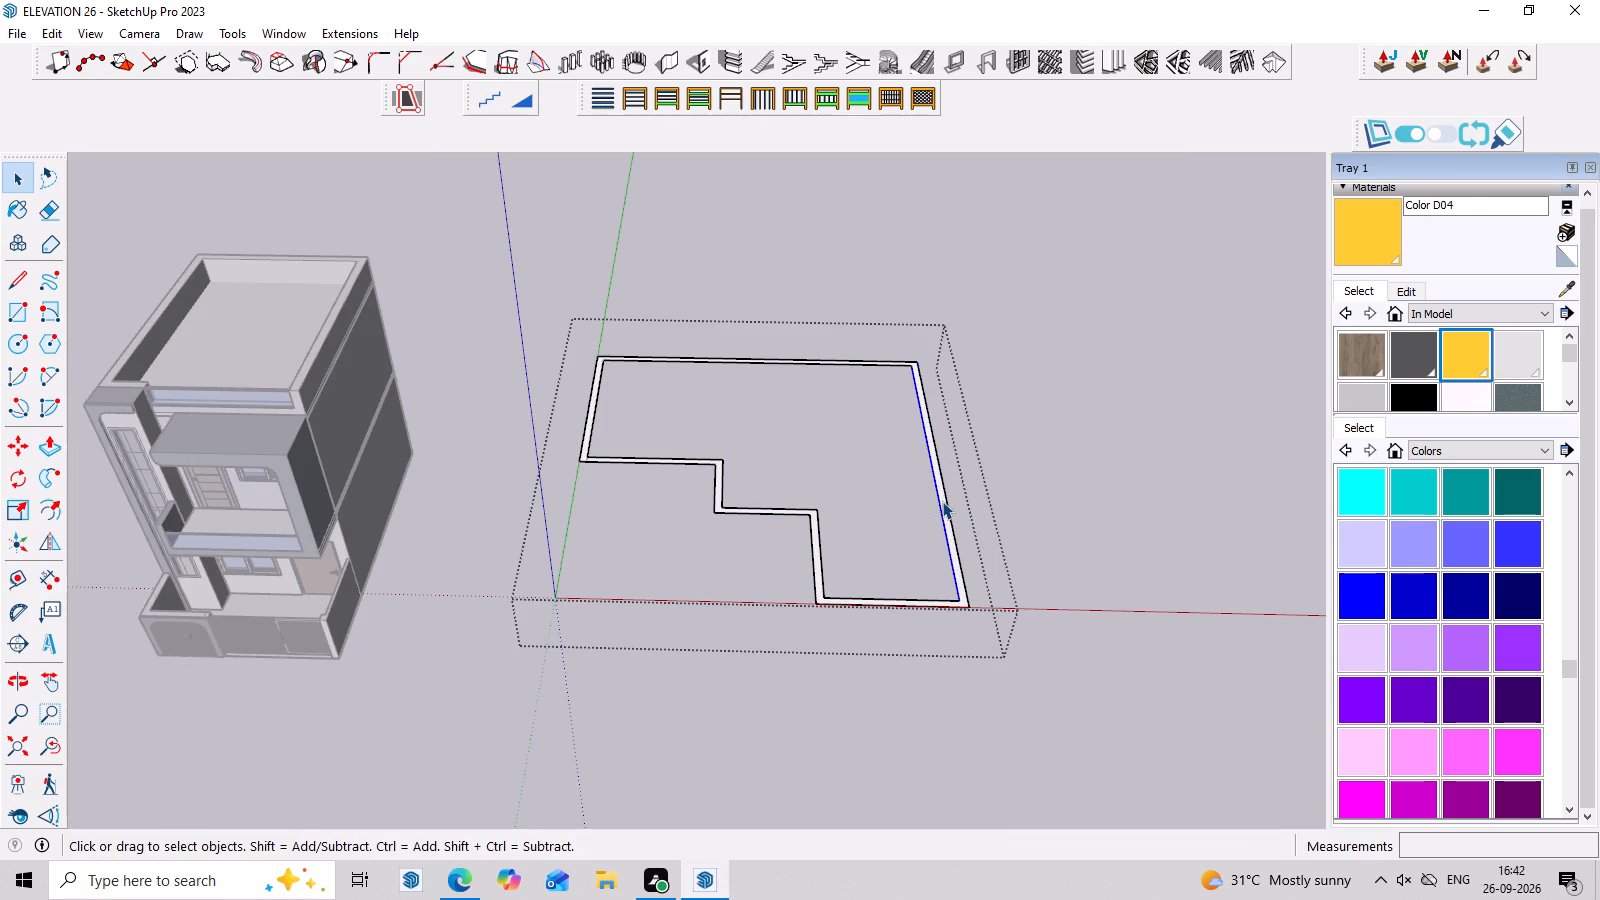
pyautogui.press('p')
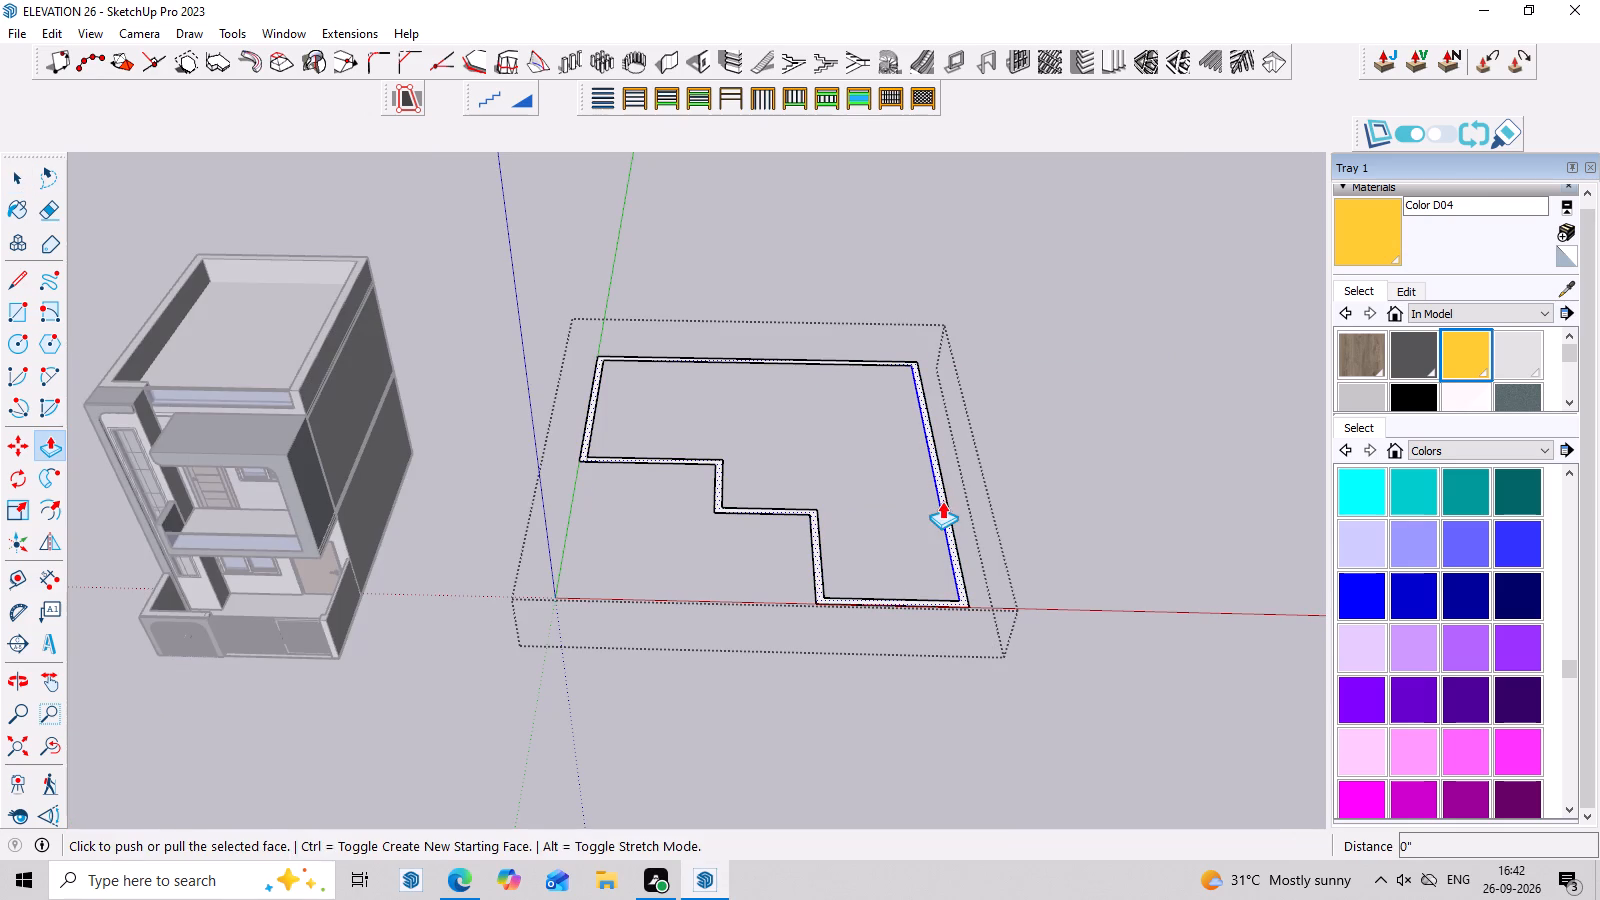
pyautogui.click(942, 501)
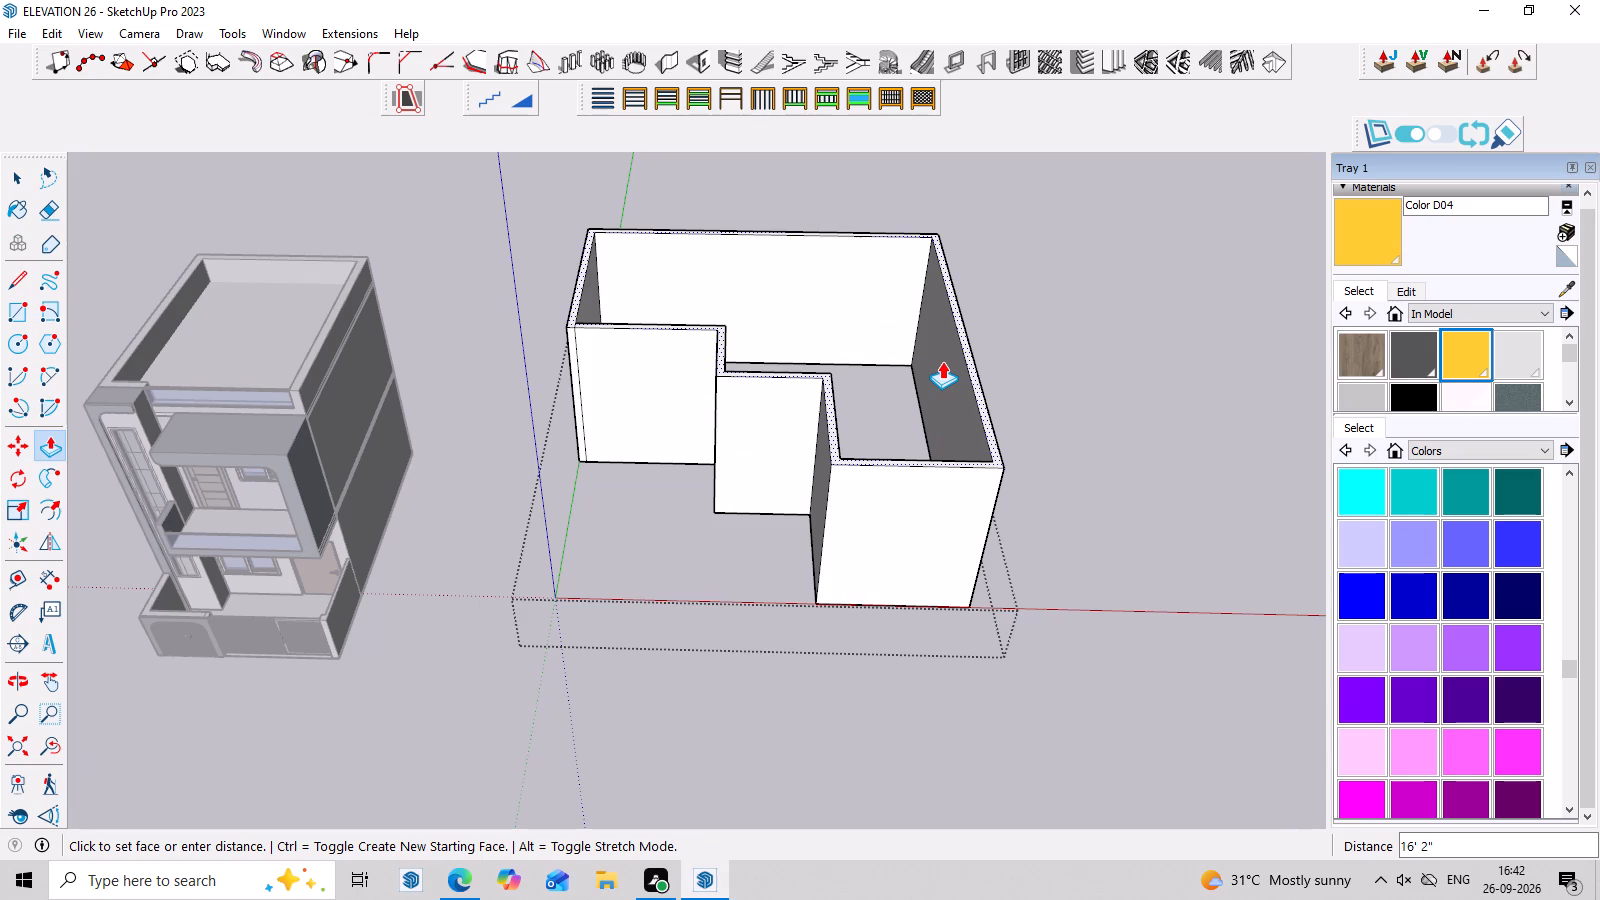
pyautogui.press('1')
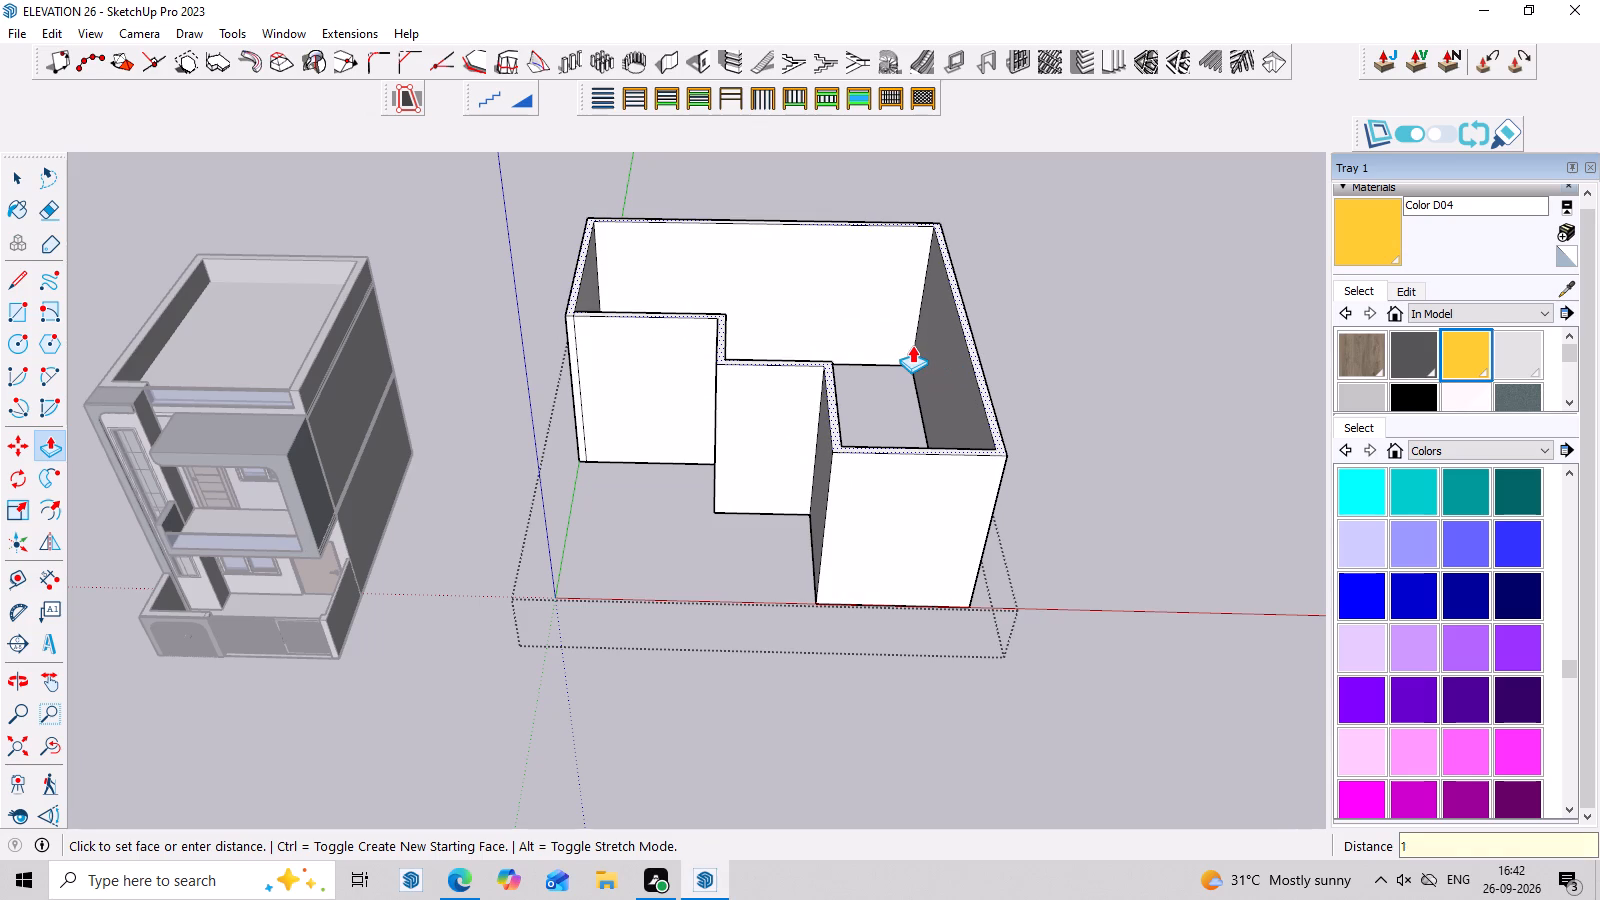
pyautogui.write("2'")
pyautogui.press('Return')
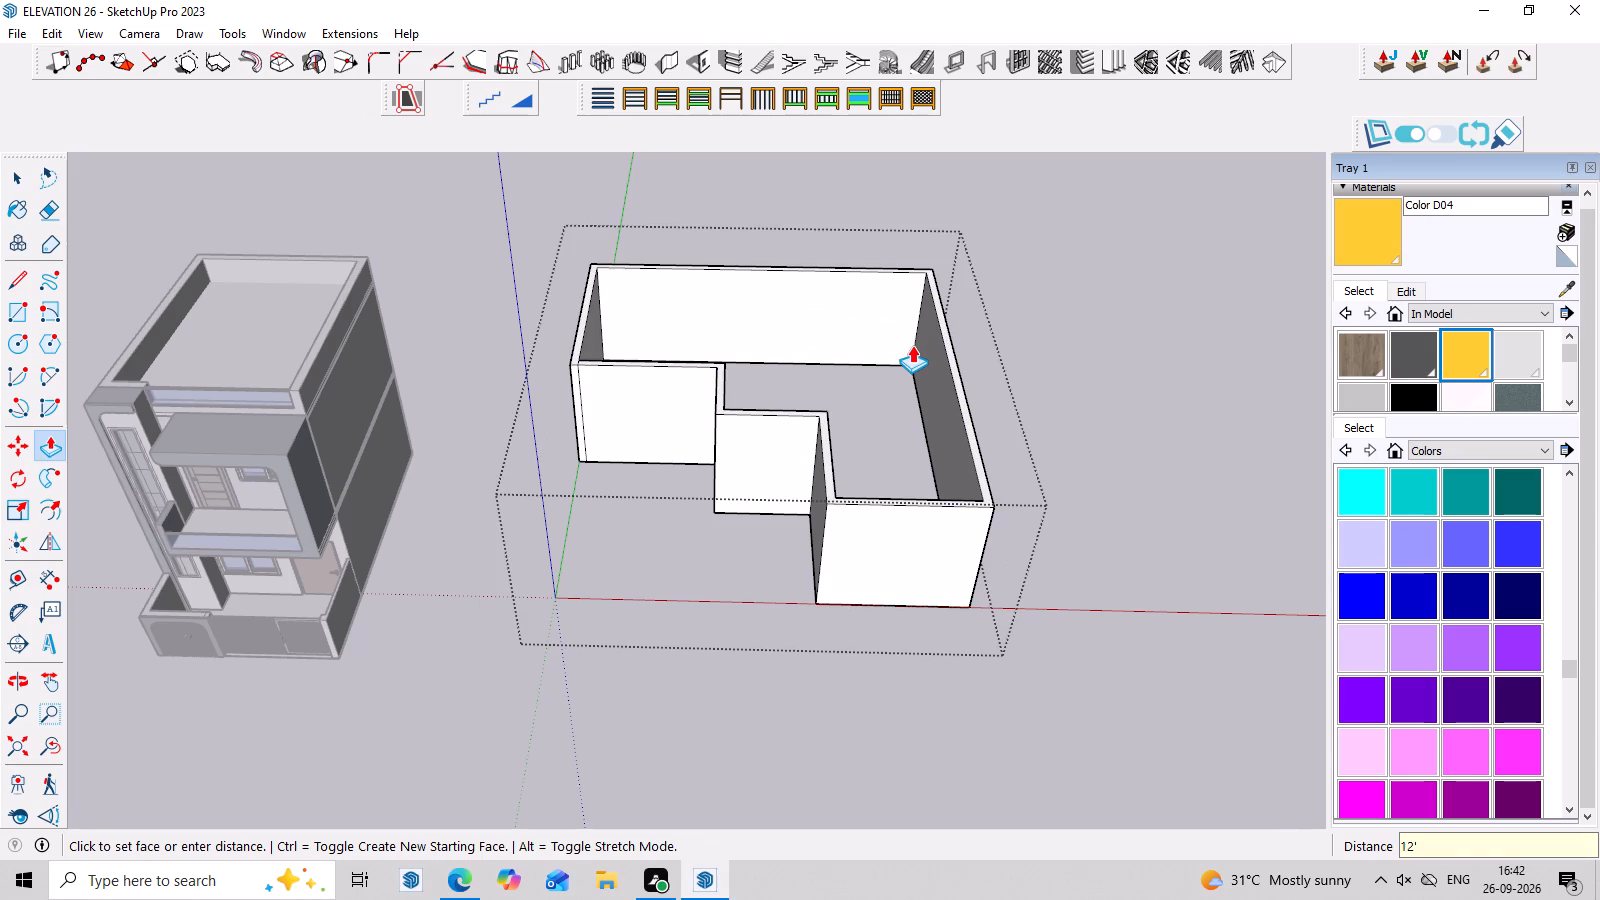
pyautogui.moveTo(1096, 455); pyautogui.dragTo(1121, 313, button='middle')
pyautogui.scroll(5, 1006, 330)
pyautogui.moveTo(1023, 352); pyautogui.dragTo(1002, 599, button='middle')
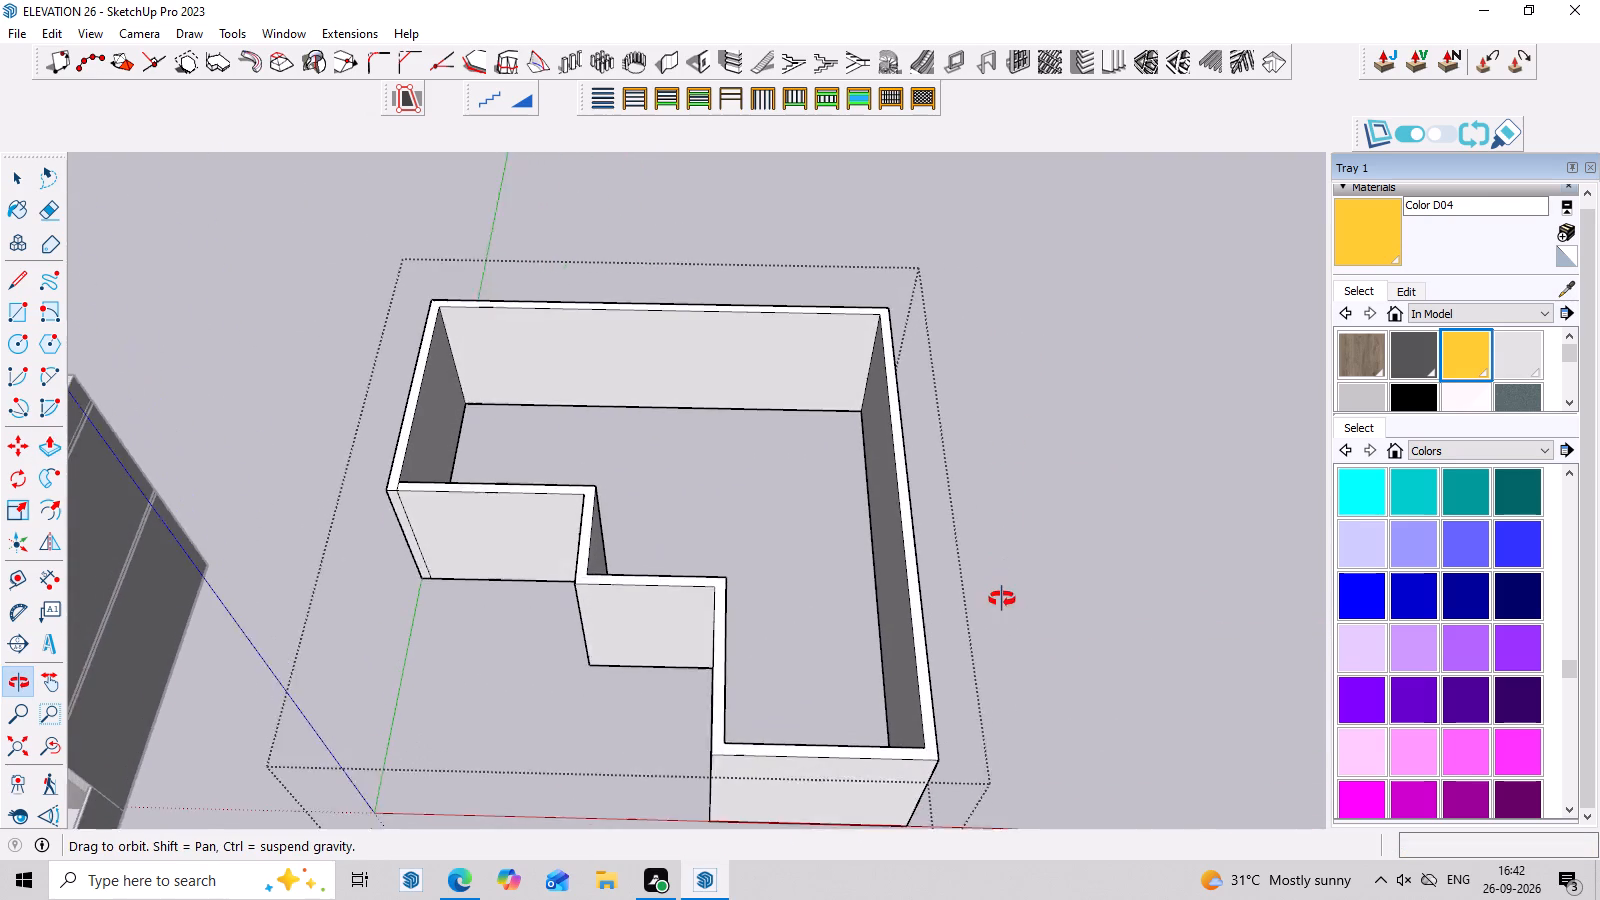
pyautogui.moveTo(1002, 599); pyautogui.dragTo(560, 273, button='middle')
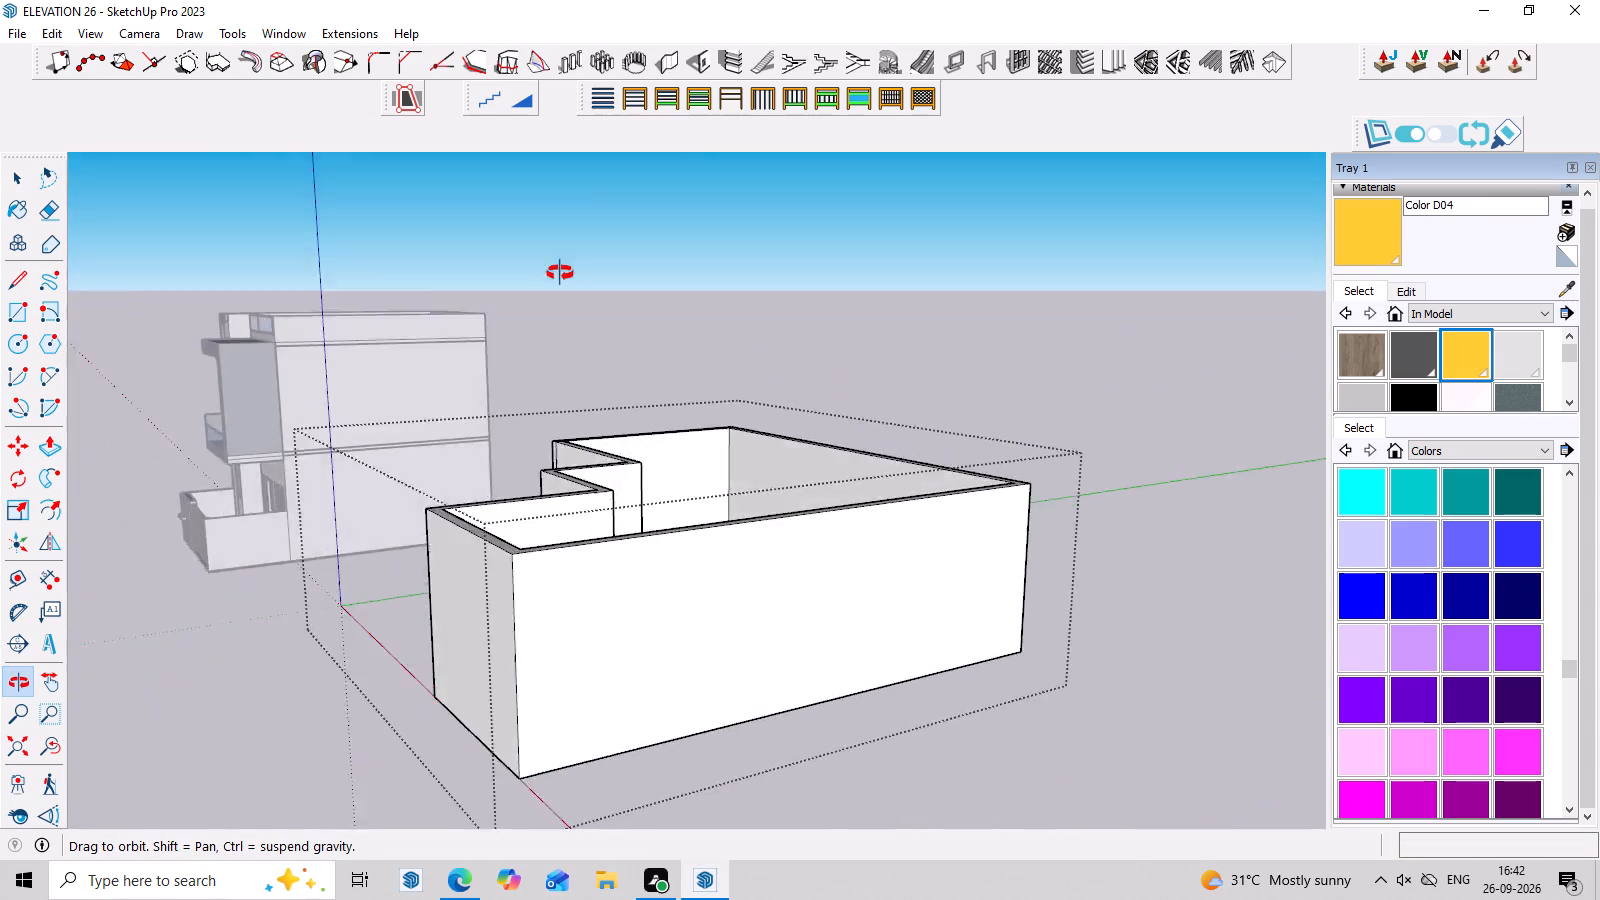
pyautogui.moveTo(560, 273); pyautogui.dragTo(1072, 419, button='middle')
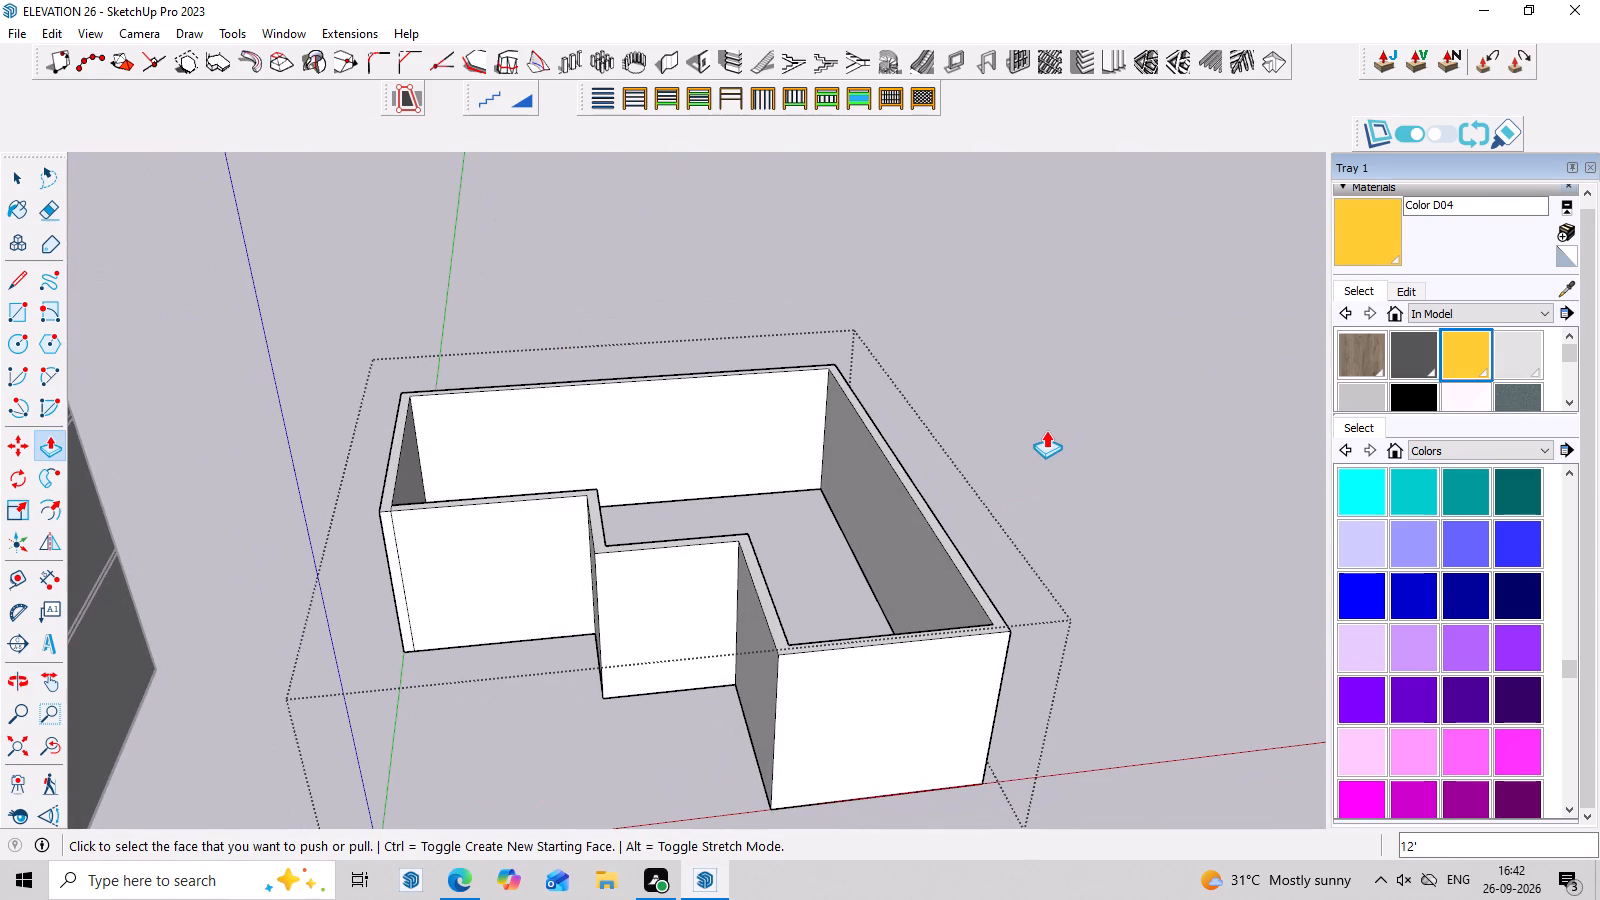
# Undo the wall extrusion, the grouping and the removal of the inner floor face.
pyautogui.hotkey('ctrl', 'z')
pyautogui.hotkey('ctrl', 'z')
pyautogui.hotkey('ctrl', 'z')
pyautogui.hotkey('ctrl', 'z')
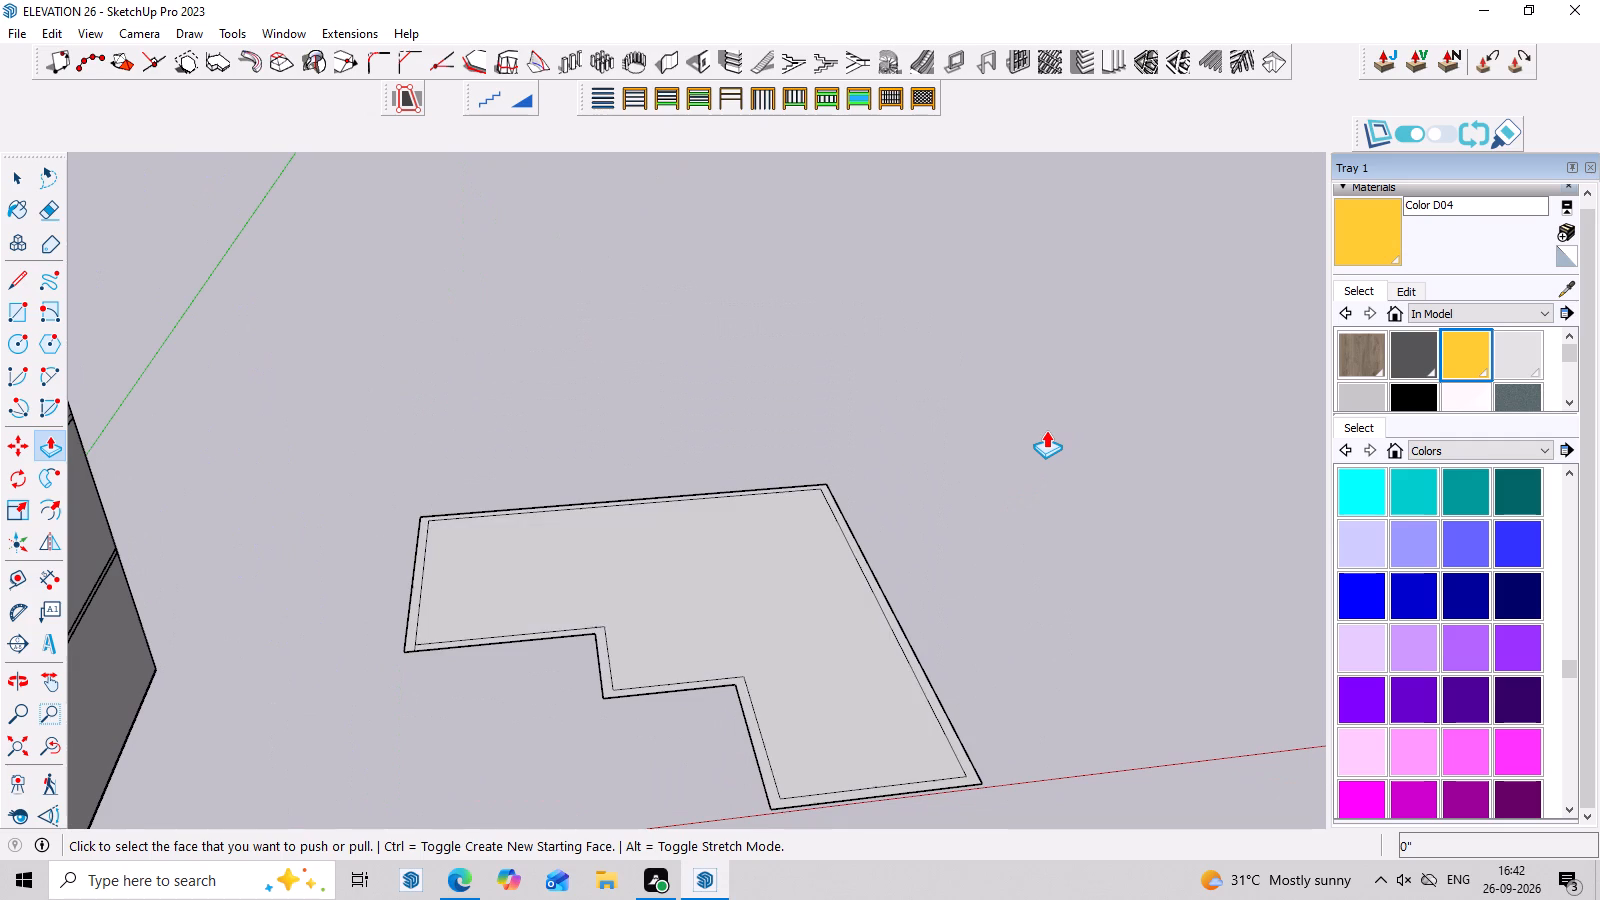
# Copy the inner floor face along the red axis to empty ground beyond the plan, on the side away from the house.
pyautogui.press('space')
pyautogui.click(785, 607)
pyautogui.press('m')
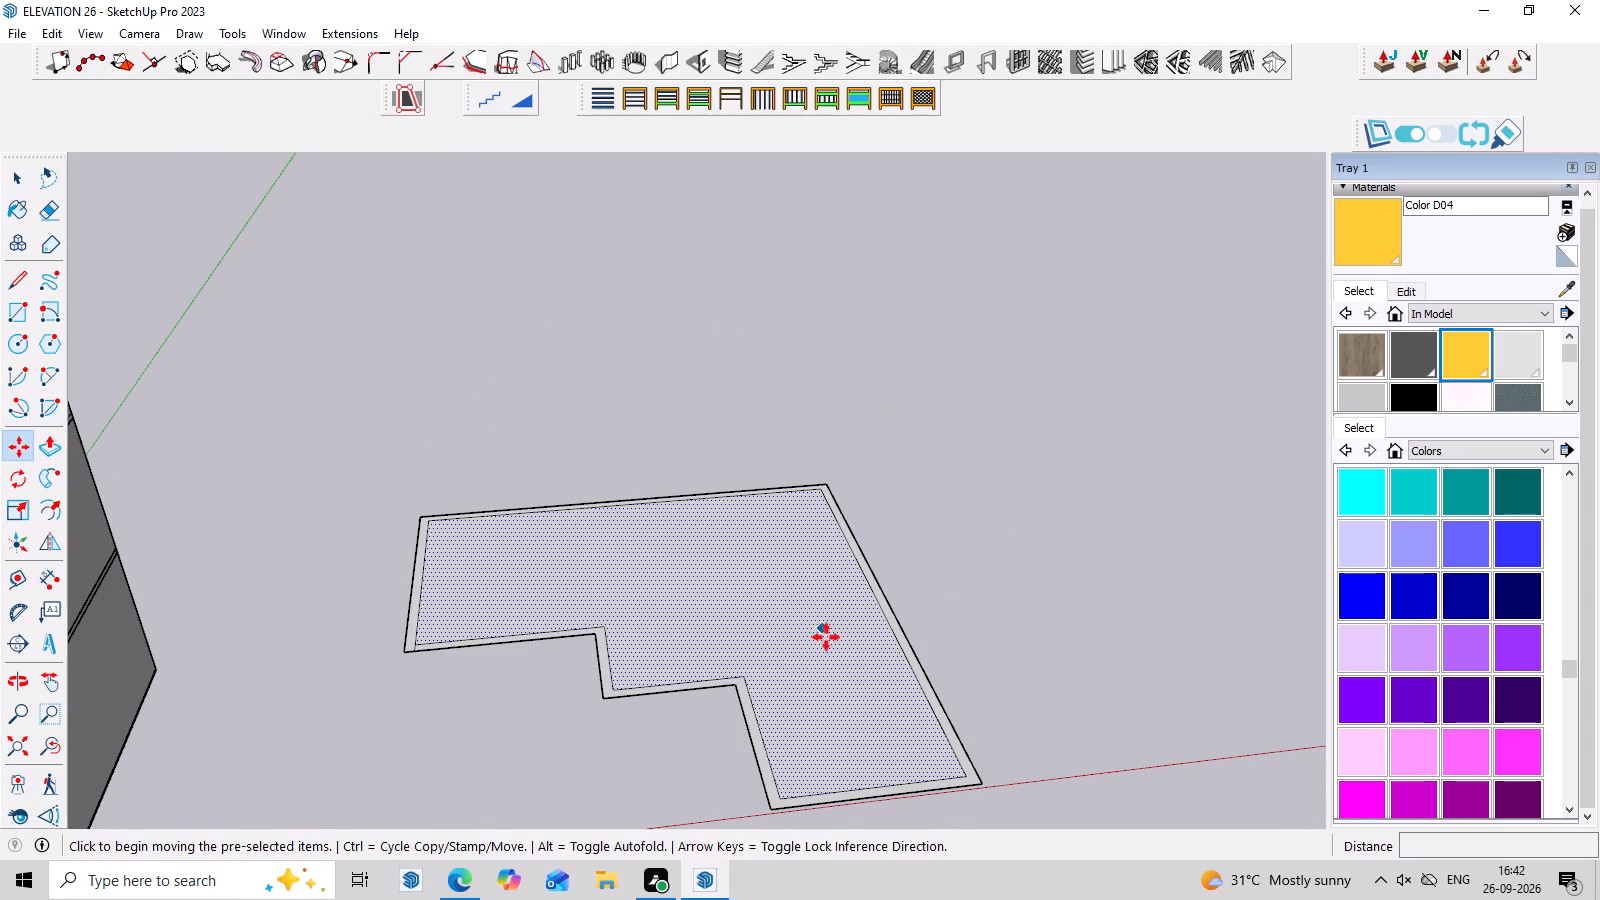
pyautogui.click(967, 774)
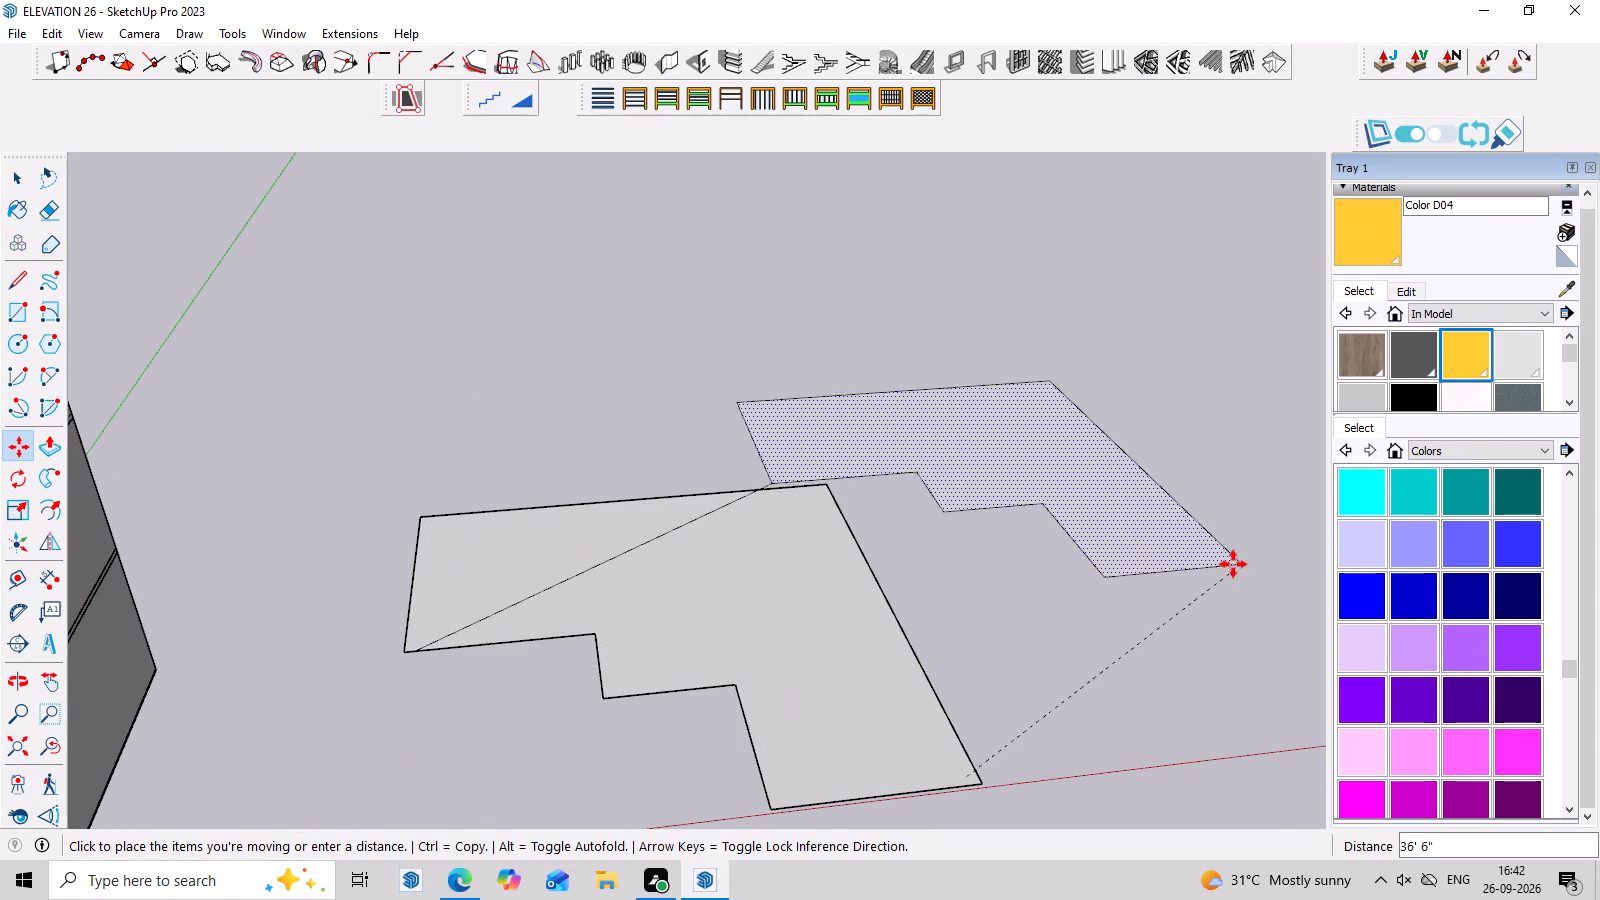
pyautogui.scroll(-7, 1229, 523)
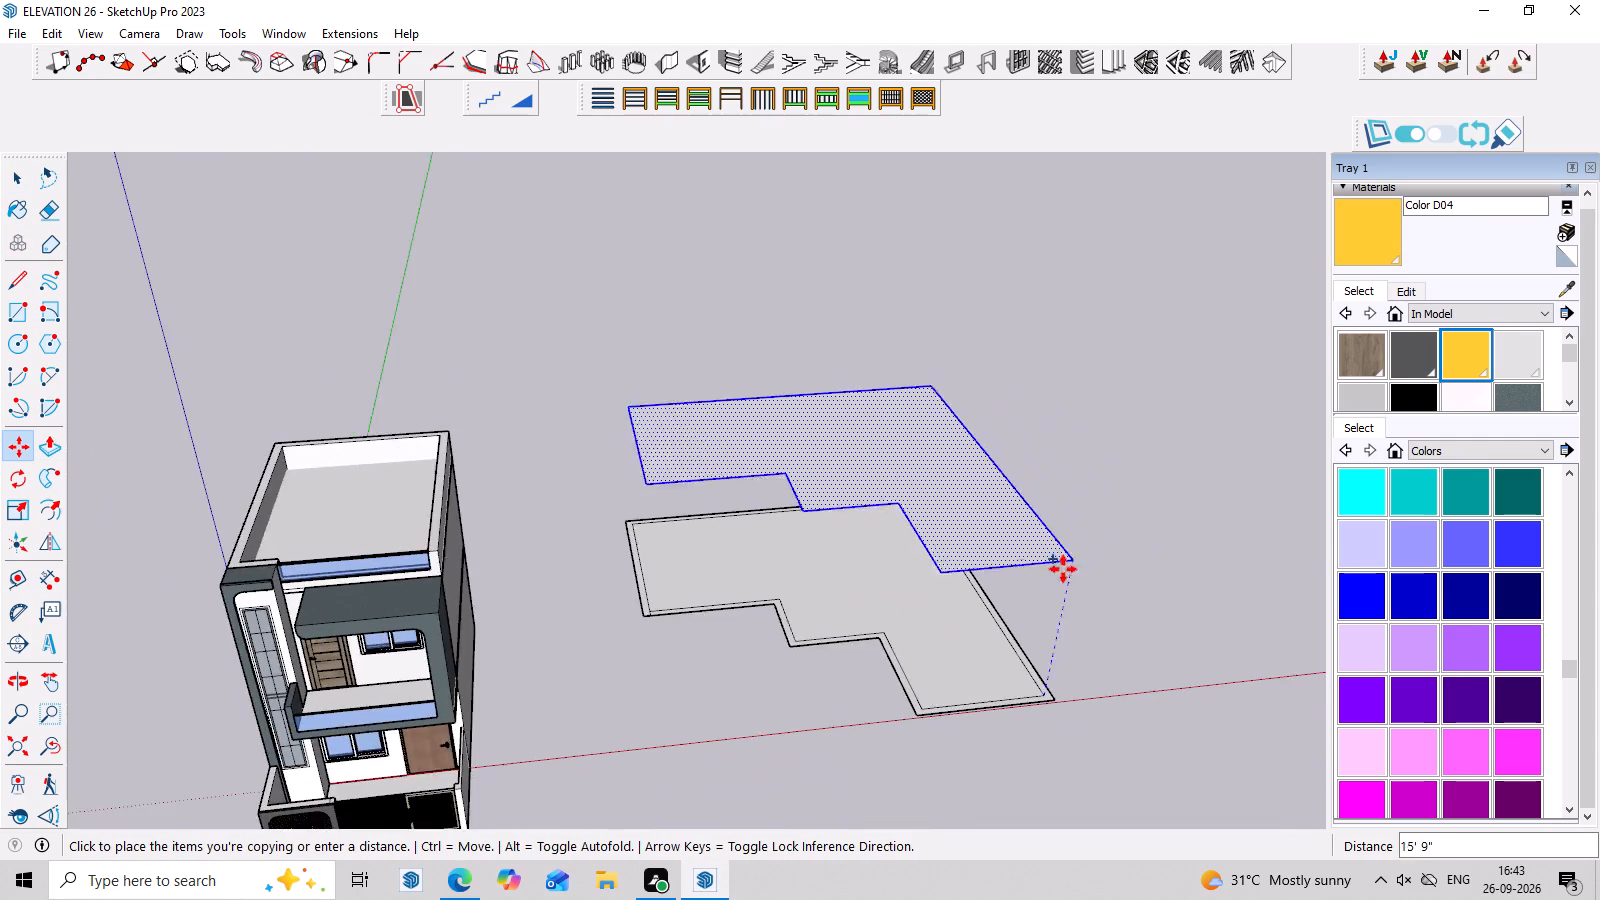
pyautogui.scroll(-2, 1063, 569)
pyautogui.scroll(-8, 1304, 616)
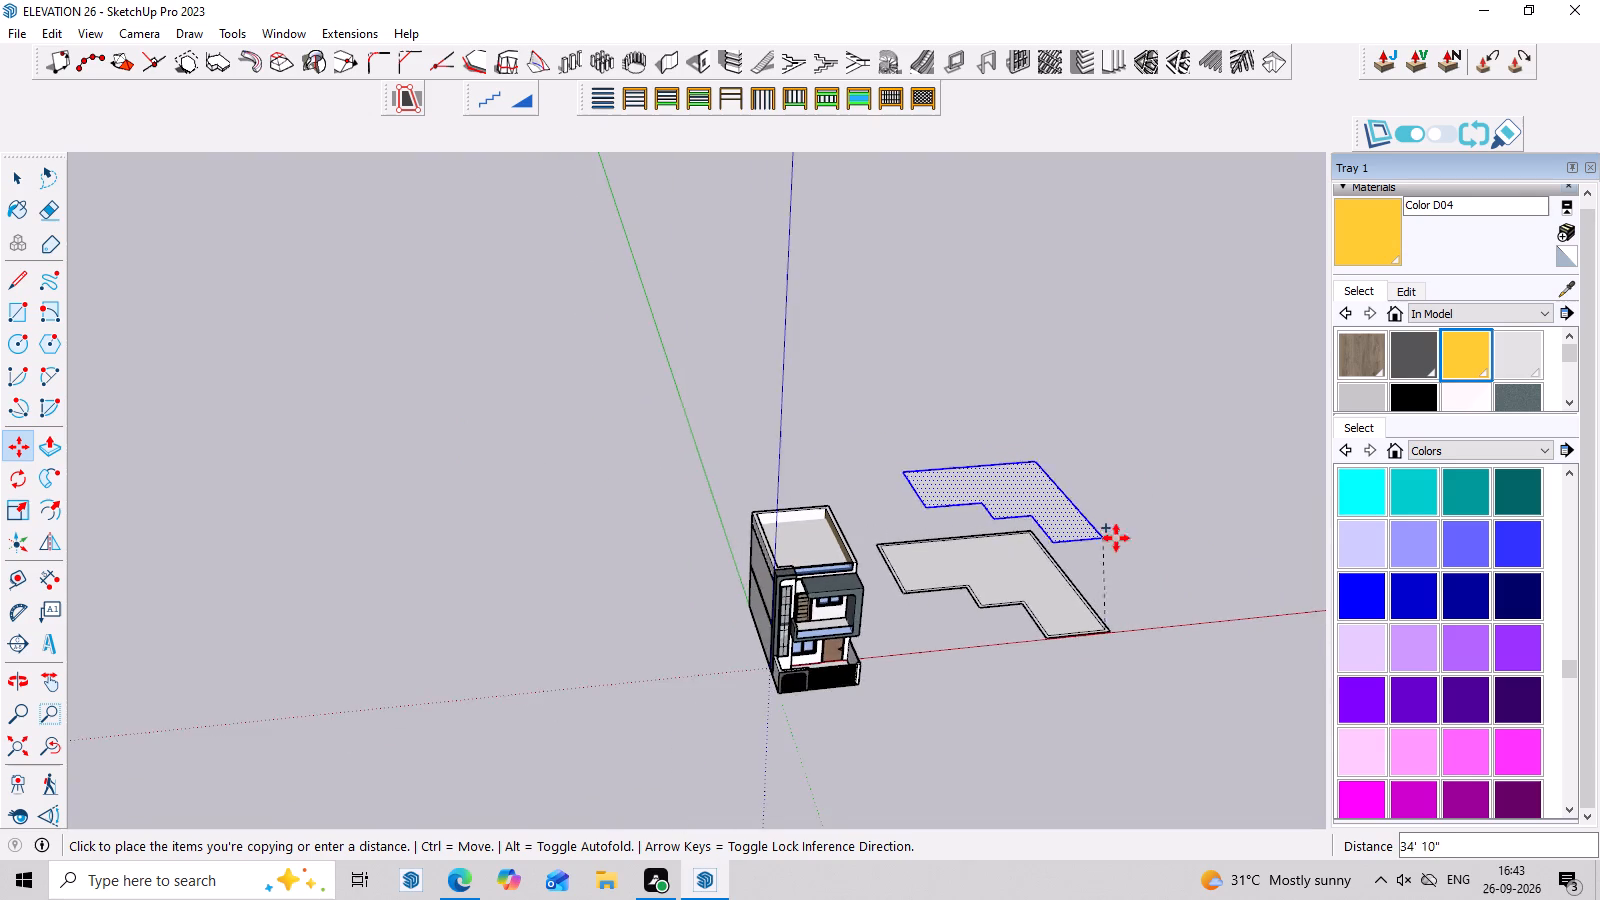
pyautogui.scroll(4, 1294, 560)
pyautogui.moveTo(1294, 560); pyautogui.dragTo(929, 387, button='middle')
pyautogui.scroll(-8, 929, 386)
pyautogui.scroll(2, 1243, 685)
pyautogui.click(1302, 653)
pyautogui.moveTo(1042, 517); pyautogui.dragTo(1270, 738, button='middle')
pyautogui.scroll(2, 1122, 430)
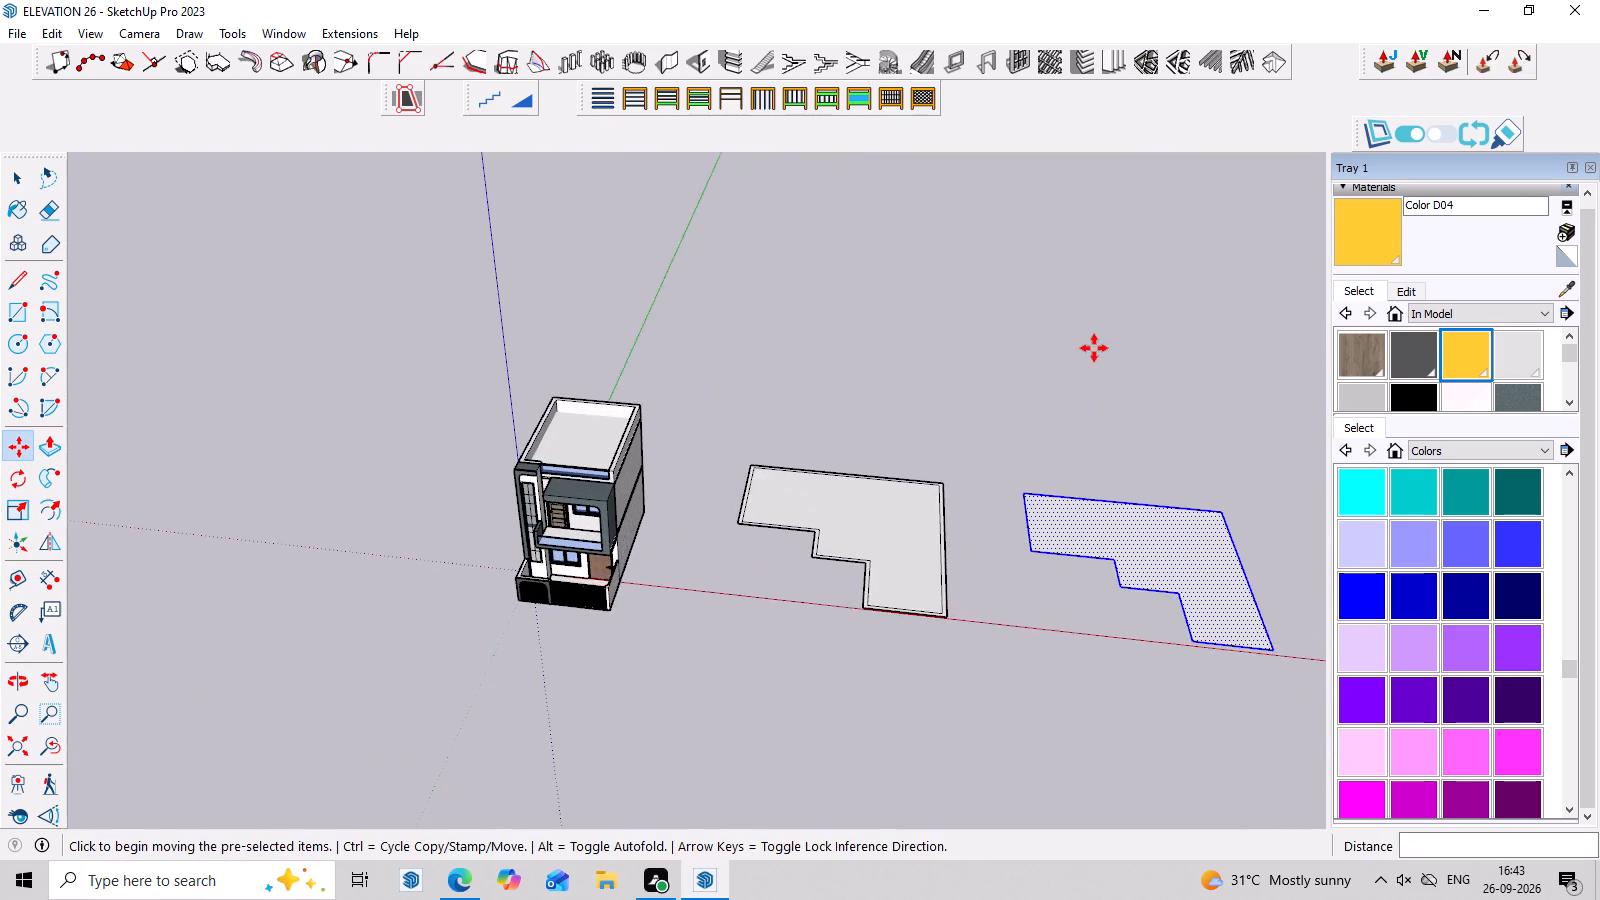
# Cut the inner floor face out of the original stepped plan, leaving the wall strip.
pyautogui.scroll(2, 1094, 348)
pyautogui.press('space')
pyautogui.click(871, 554)
pyautogui.scroll(4, 871, 554)
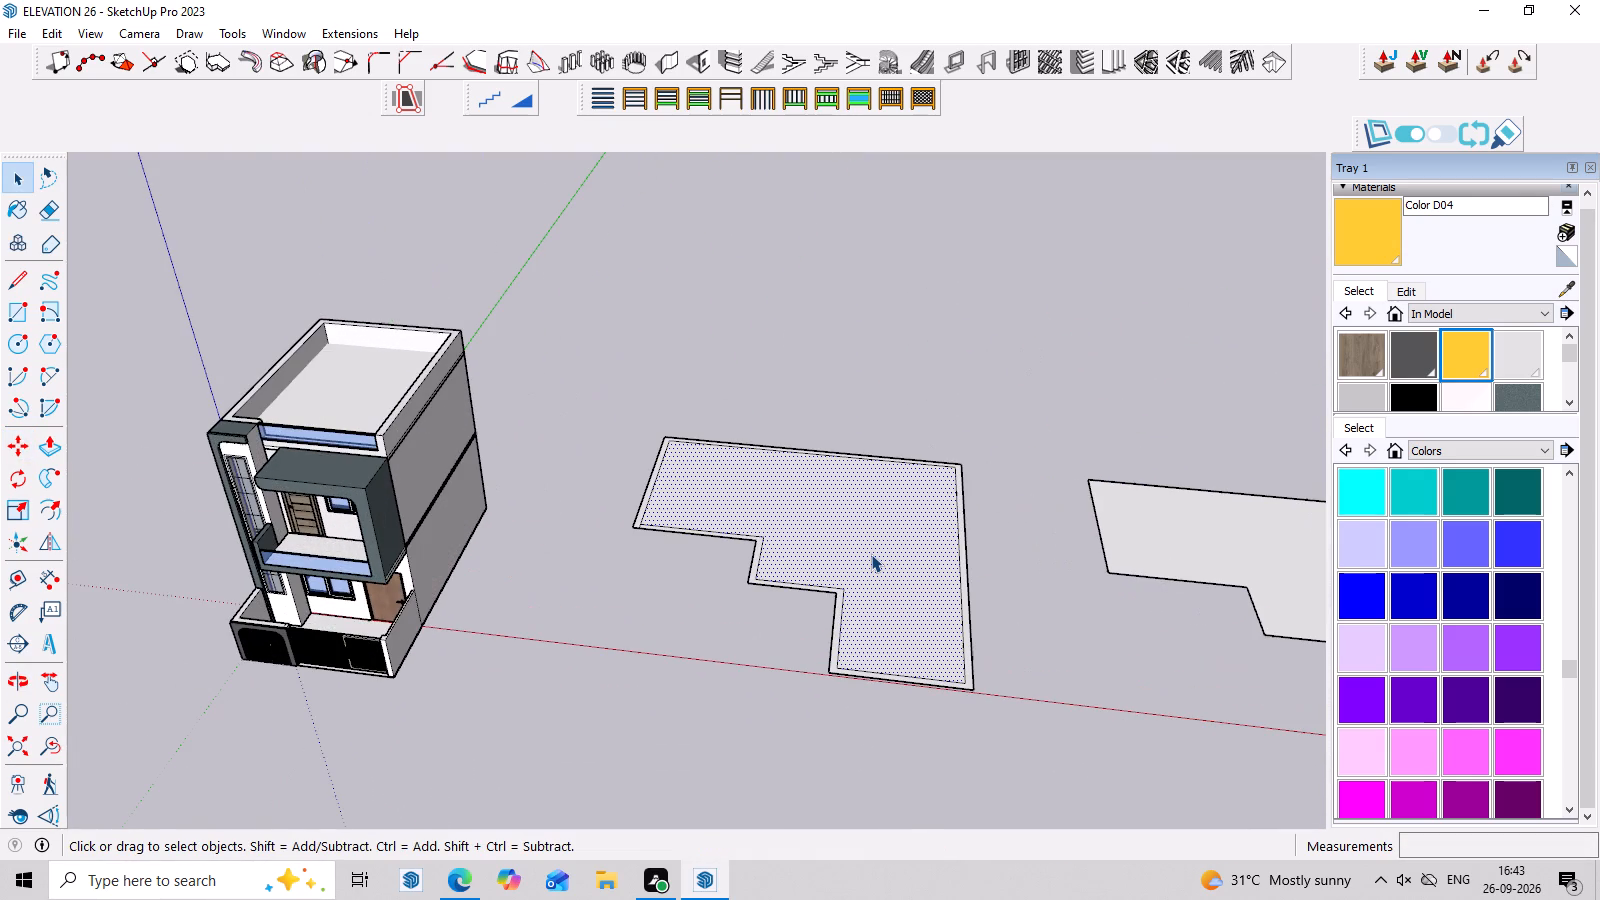
pyautogui.hotkey('ctrl', 'x')
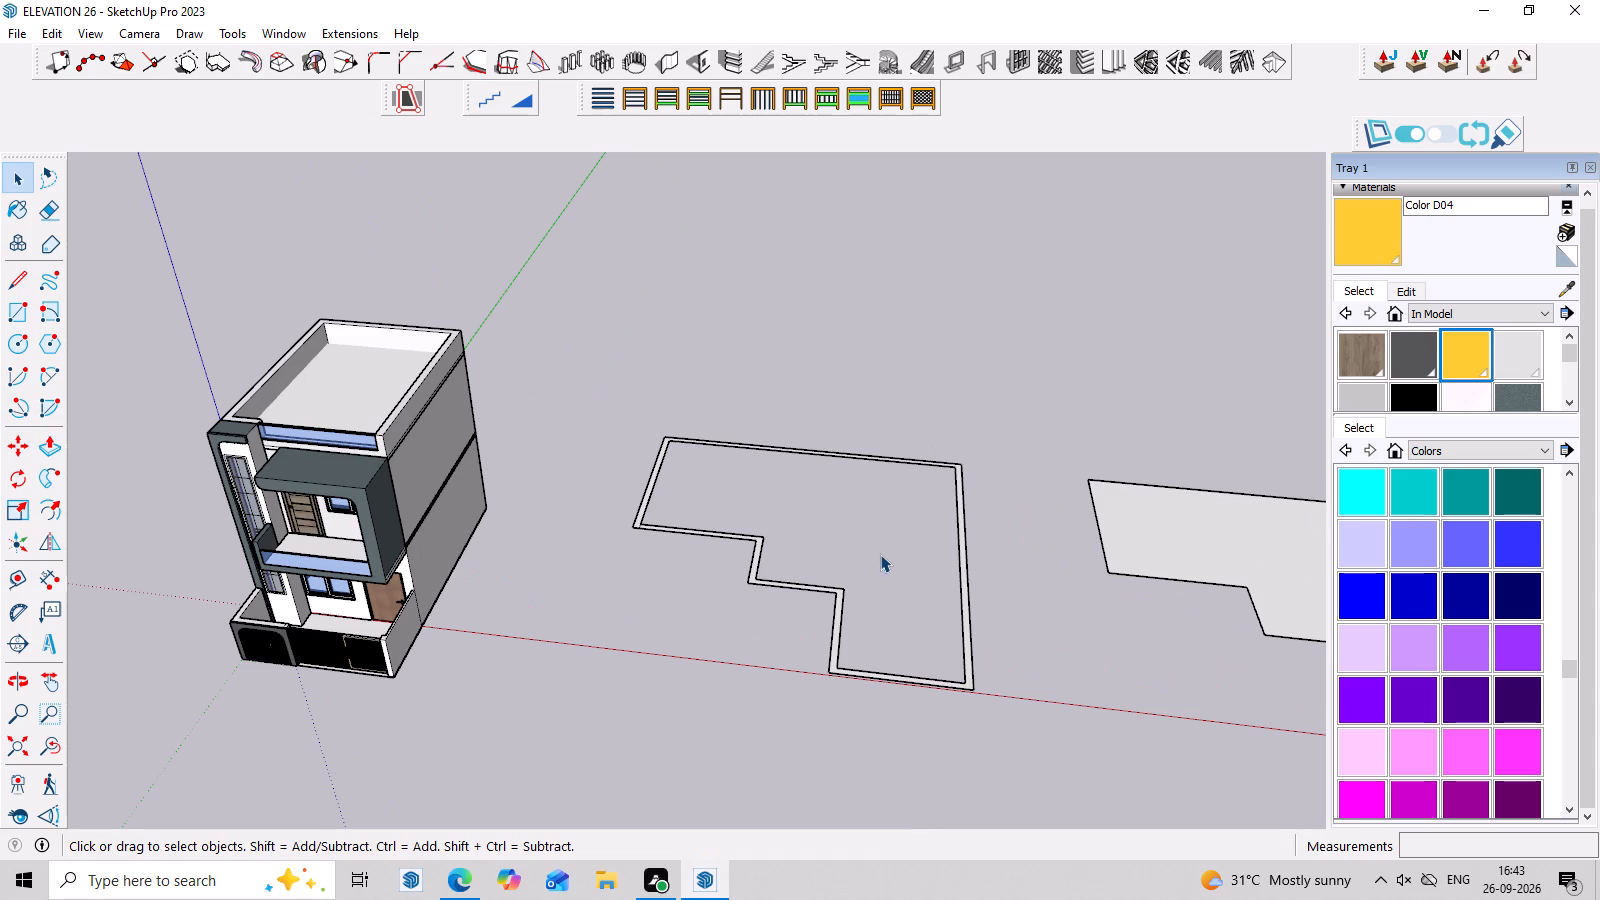
# Group the stepped wall strip with all its connected edges.
pyautogui.doubleClick(963, 592)
pyautogui.doubleClick(963, 592)
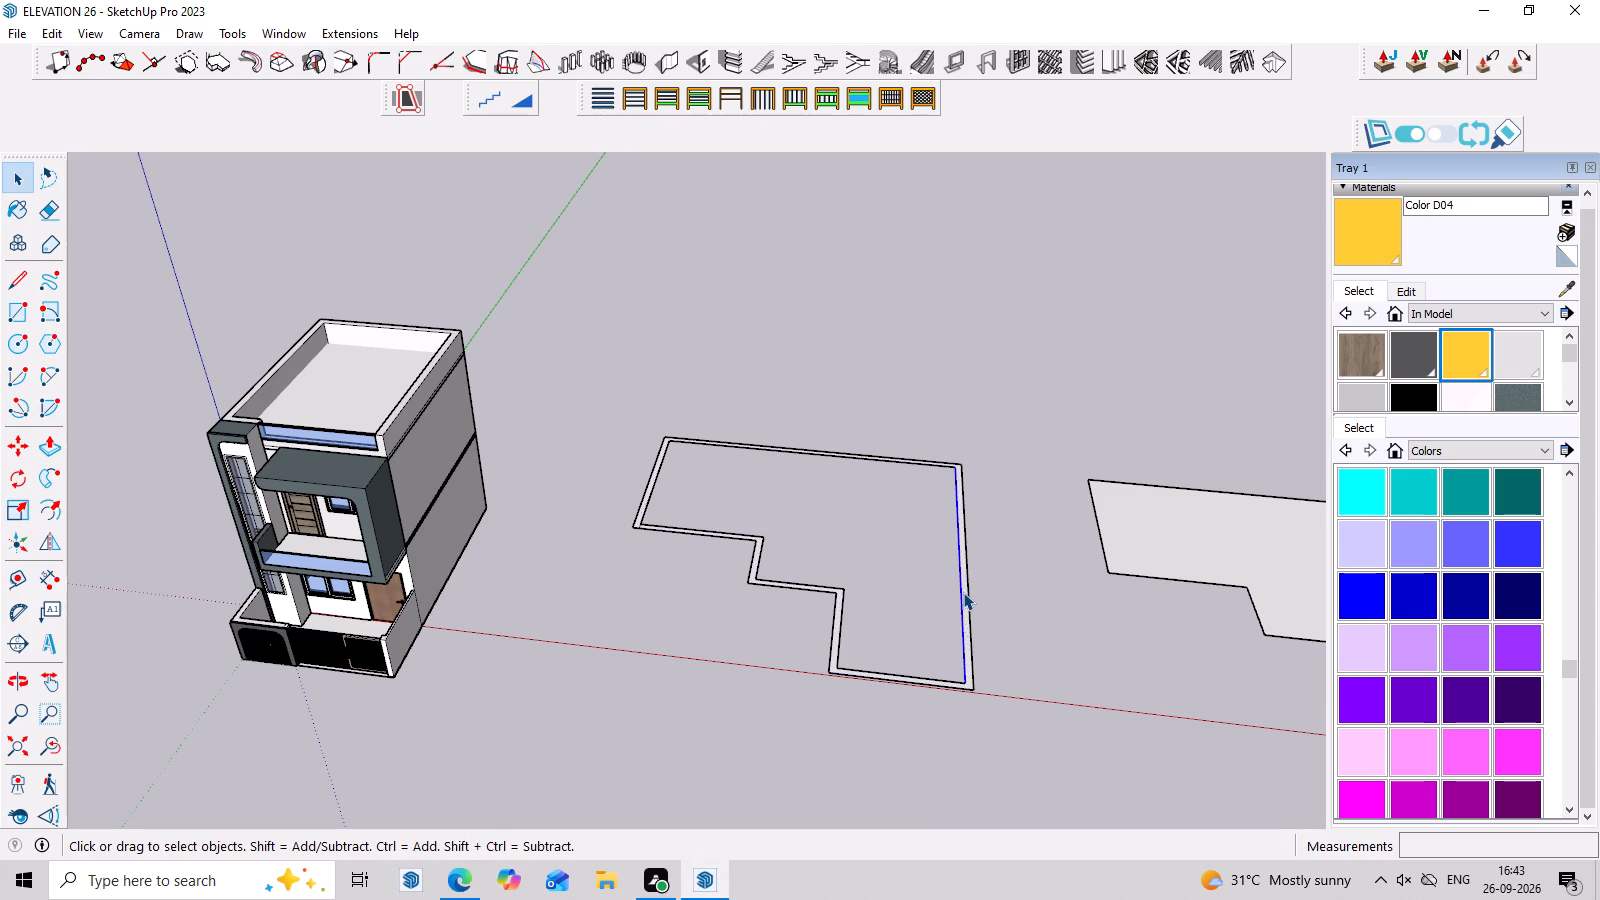
pyautogui.rightClick(963, 592)
pyautogui.click(1059, 351)
# Open the wall group and extrude the wall strip face up 12' with Push/Pull.
pyautogui.doubleClick(964, 595)
pyautogui.click(964, 595)
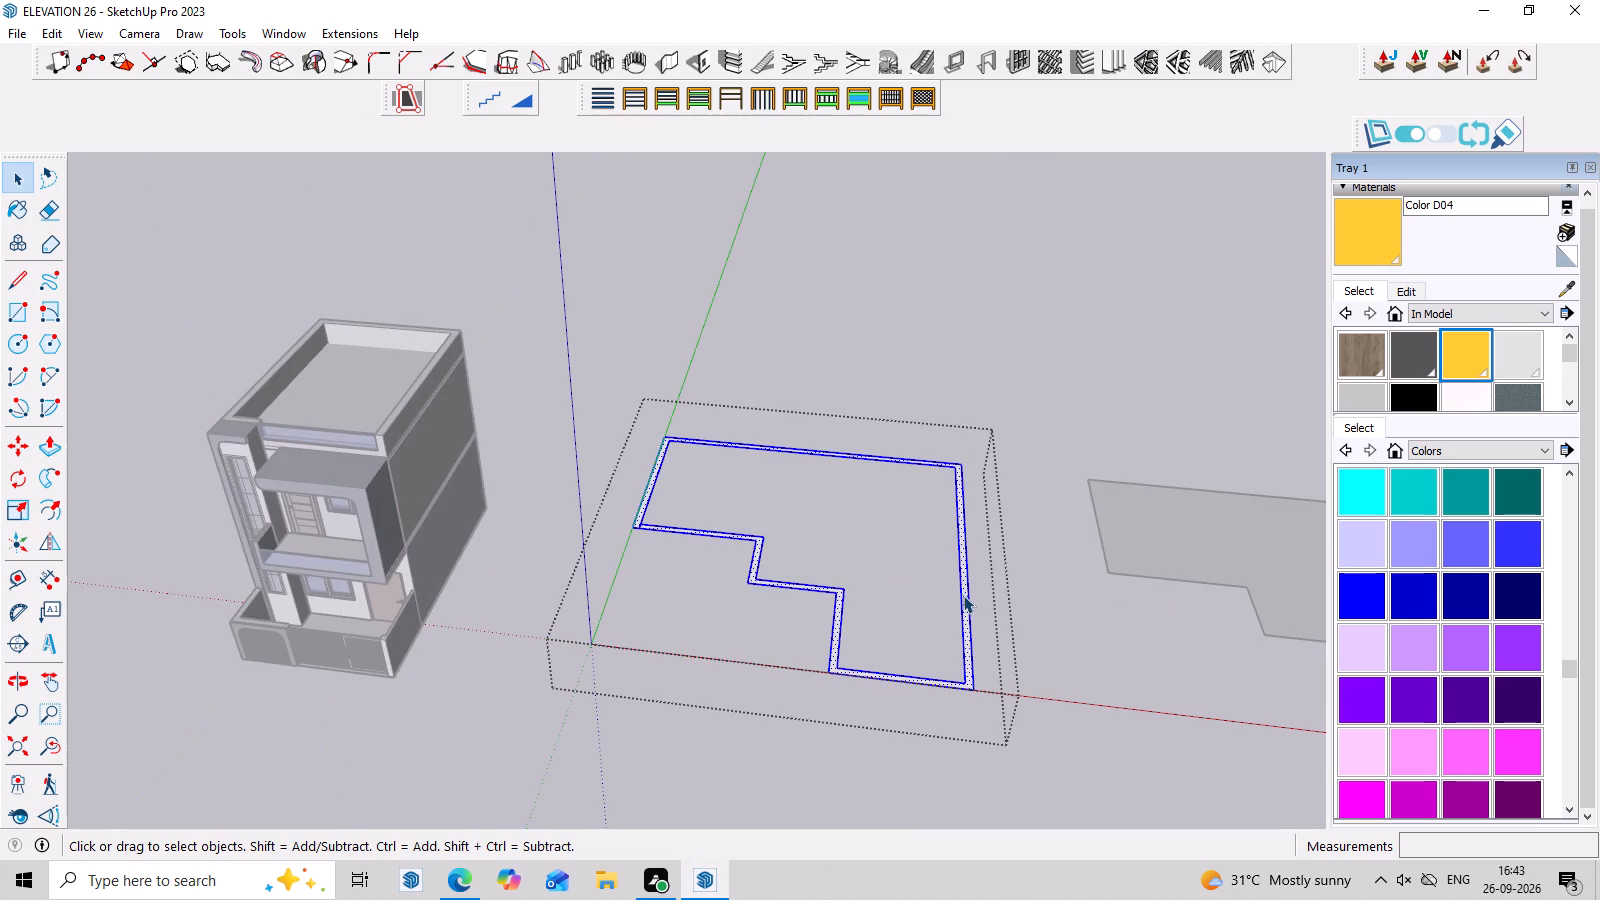
pyautogui.press('p')
pyautogui.click(963, 595)
pyautogui.write("12'")
pyautogui.press('Return')
pyautogui.moveTo(1075, 712); pyautogui.dragTo(1107, 580, button='middle')
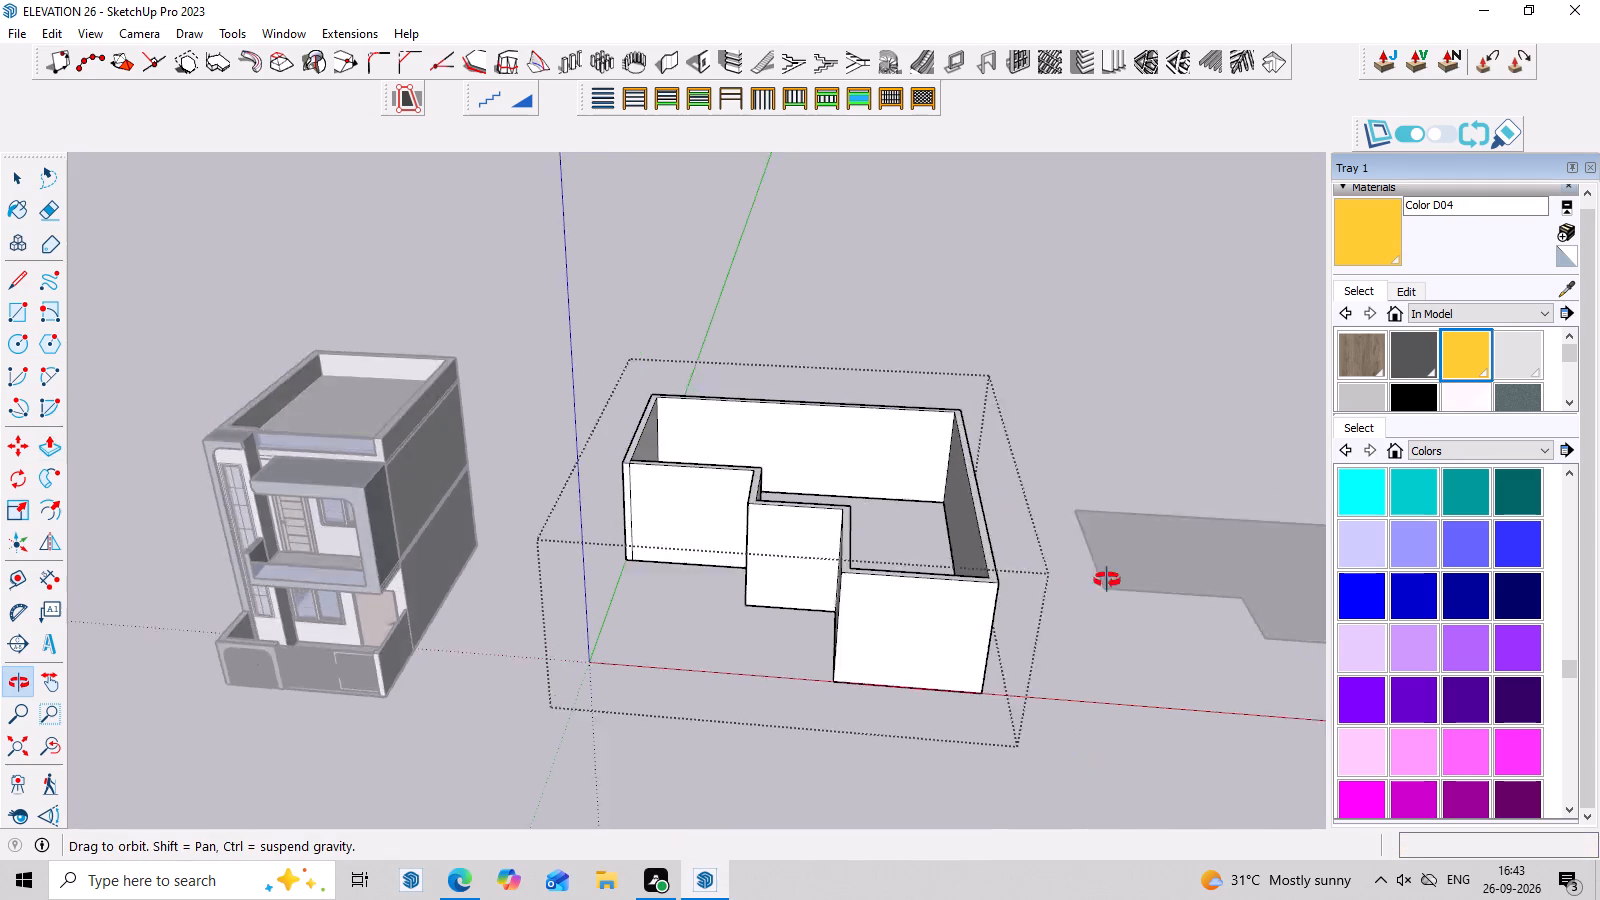
# Check the raised walls from below and above, and close the wall group.
pyautogui.moveTo(1107, 580); pyautogui.dragTo(1130, 399, button='middle')
pyautogui.scroll(3, 1053, 469)
pyautogui.moveTo(1058, 466); pyautogui.dragTo(1055, 523, button='middle')
pyautogui.scroll(3, 1043, 569)
pyautogui.moveTo(1052, 591); pyautogui.dragTo(1071, 426, button='middle')
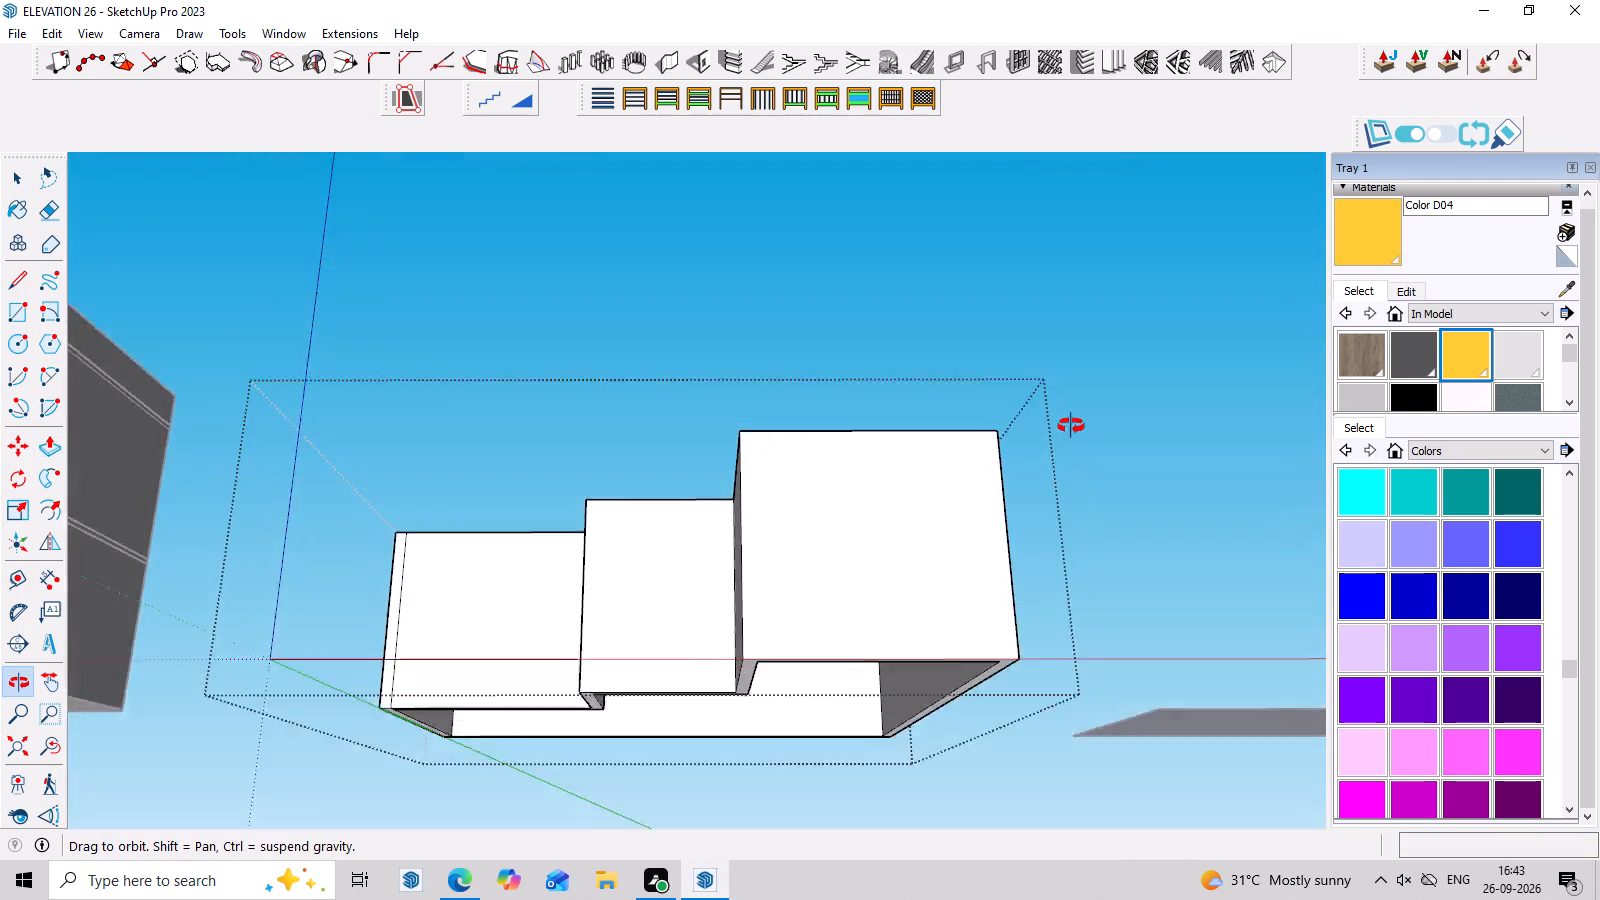
pyautogui.moveTo(1071, 426); pyautogui.dragTo(1059, 743, button='middle')
pyautogui.press('space')
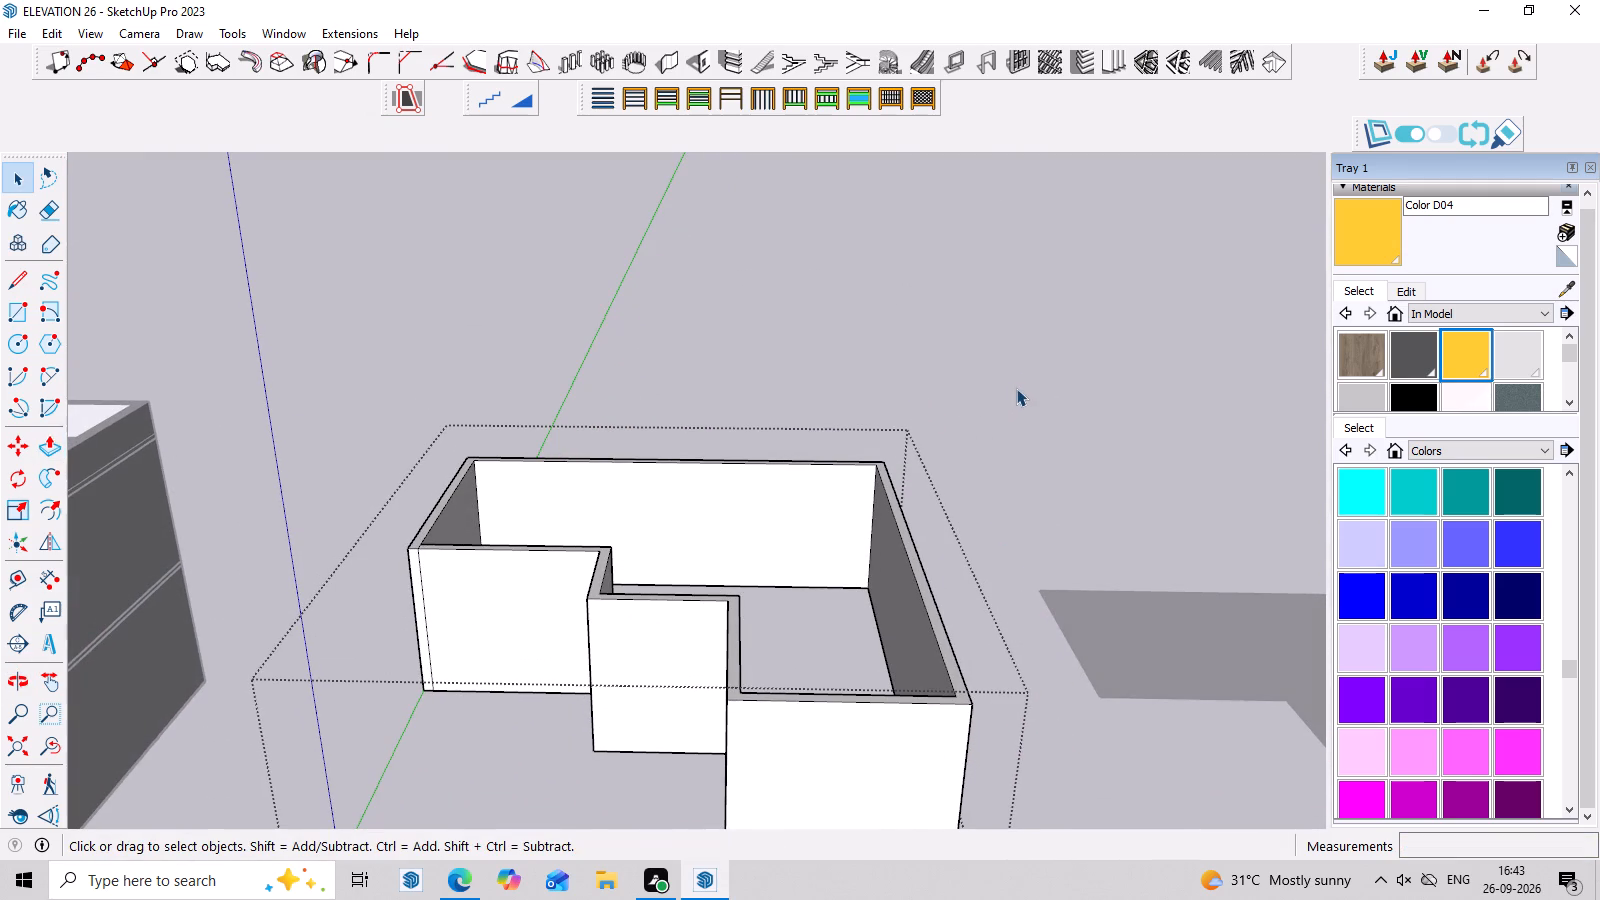
pyautogui.click(1016, 387)
# Examine the raised stepped walls from the front, below and above, including the projecting front wall face inside the group.
pyautogui.scroll(-6, 1017, 437)
pyautogui.moveTo(1052, 521); pyautogui.dragTo(1053, 401, button='middle')
pyautogui.scroll(3, 996, 633)
pyautogui.moveTo(1004, 650); pyautogui.dragTo(1008, 573, button='middle')
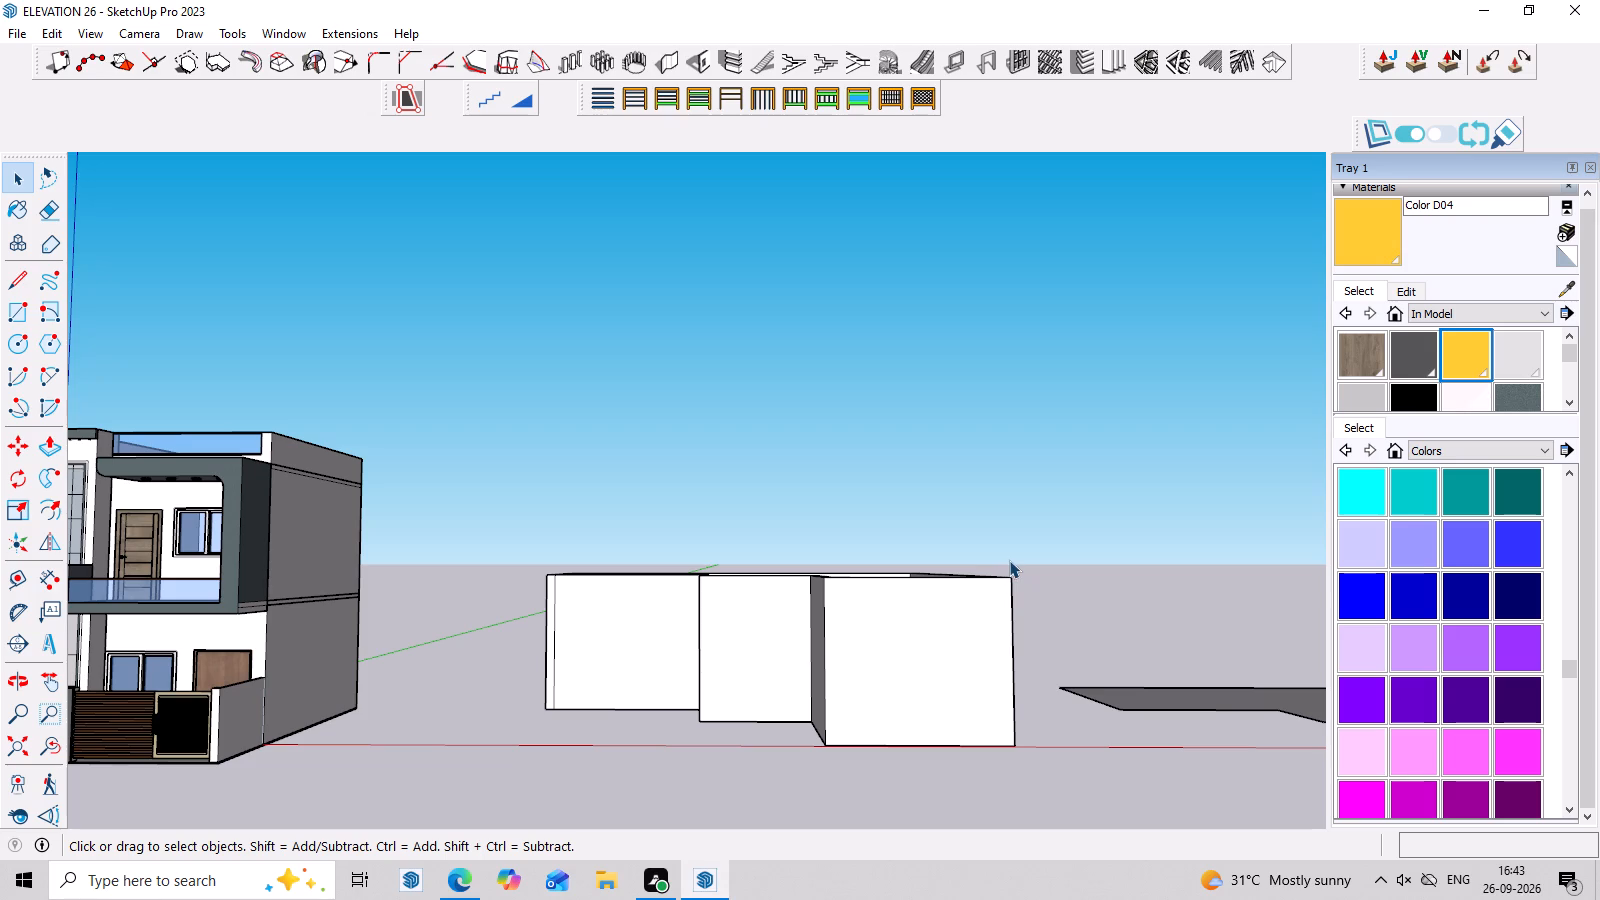
pyautogui.moveTo(1017, 549); pyautogui.dragTo(988, 417, button='middle')
pyautogui.scroll(2, 932, 543)
pyautogui.moveTo(928, 589); pyautogui.dragTo(884, 506, button='middle')
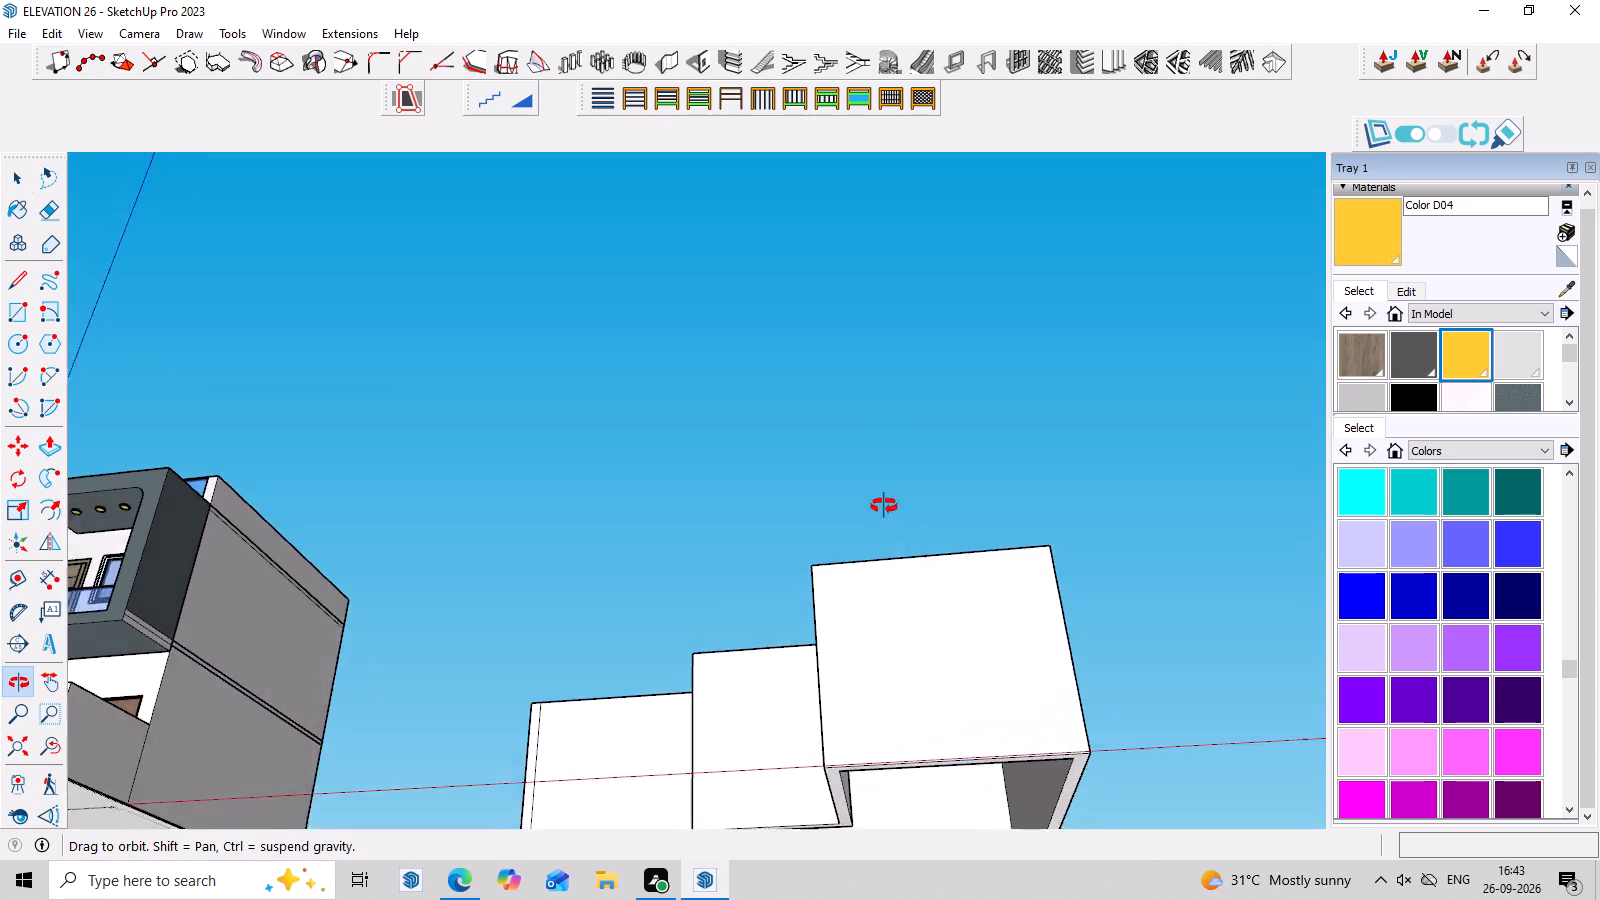
pyautogui.moveTo(884, 506); pyautogui.dragTo(860, 464, button='middle')
pyautogui.scroll(-13, 856, 468)
pyautogui.scroll(1, 834, 439)
pyautogui.moveTo(836, 439); pyautogui.dragTo(889, 729, button='middle')
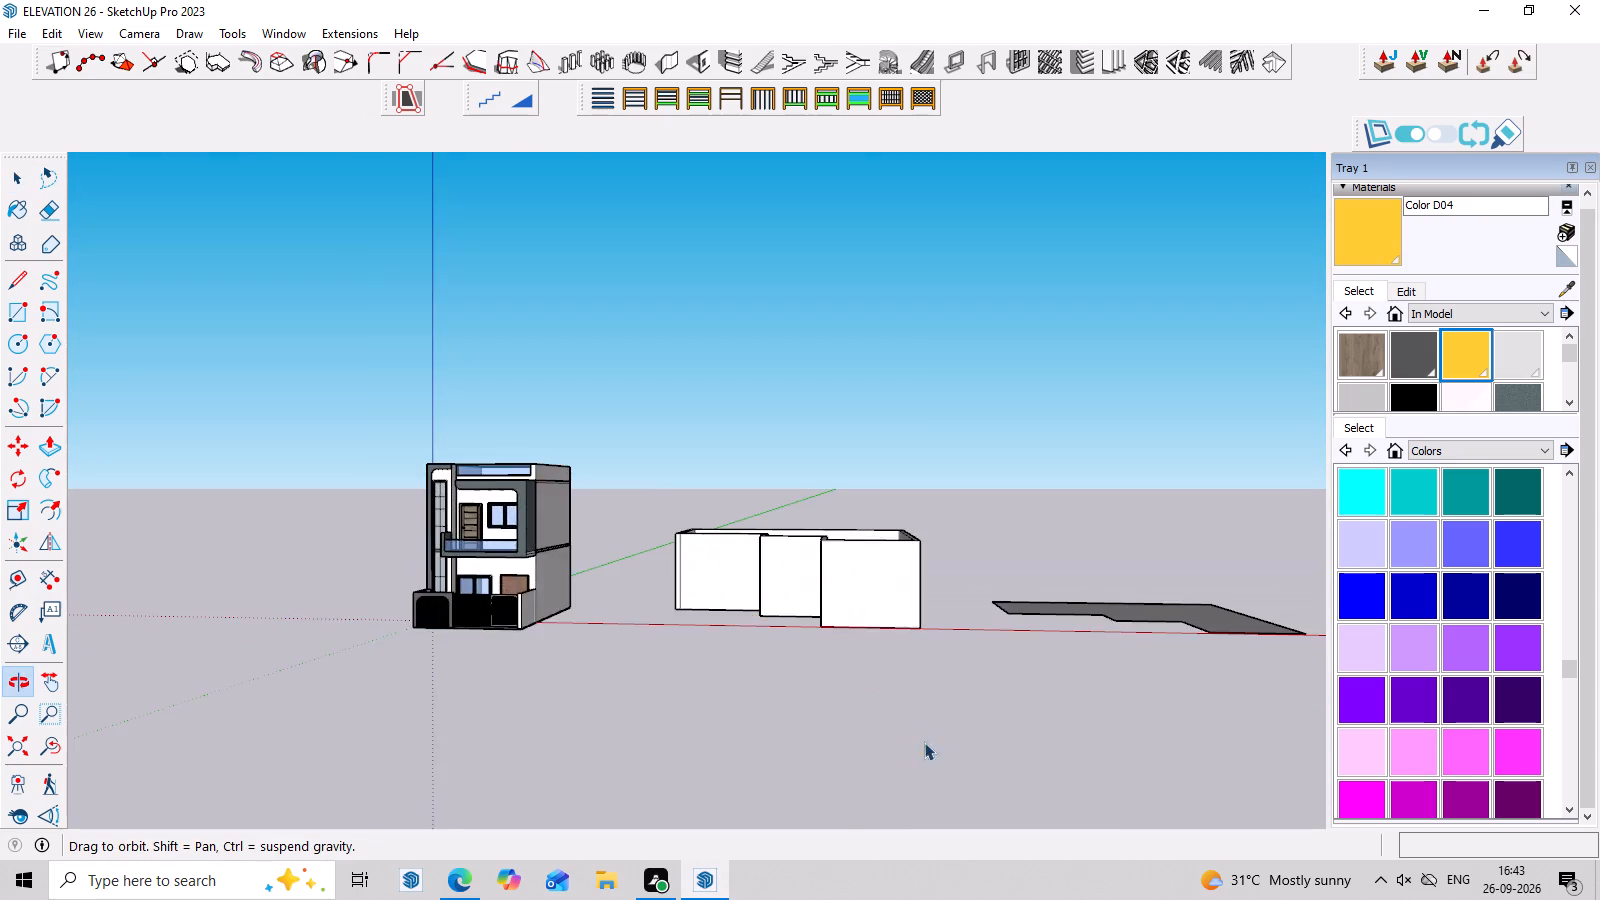
pyautogui.scroll(3, 1004, 643)
pyautogui.click(820, 561)
pyautogui.doubleClick(820, 561)
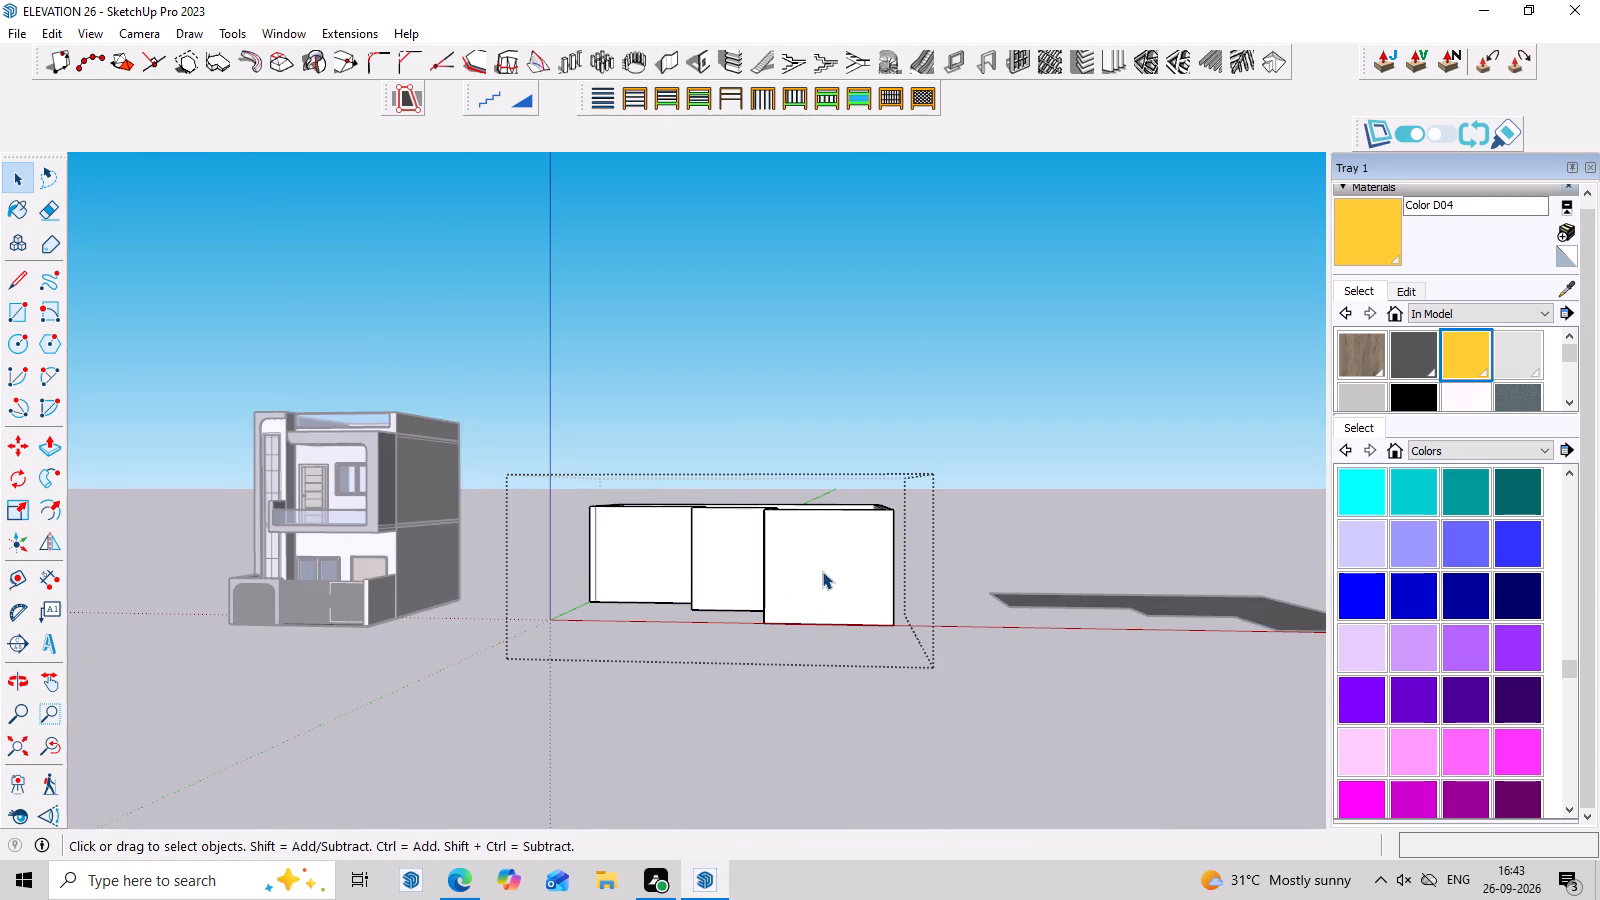
pyautogui.scroll(3, 846, 581)
pyautogui.click(848, 580)
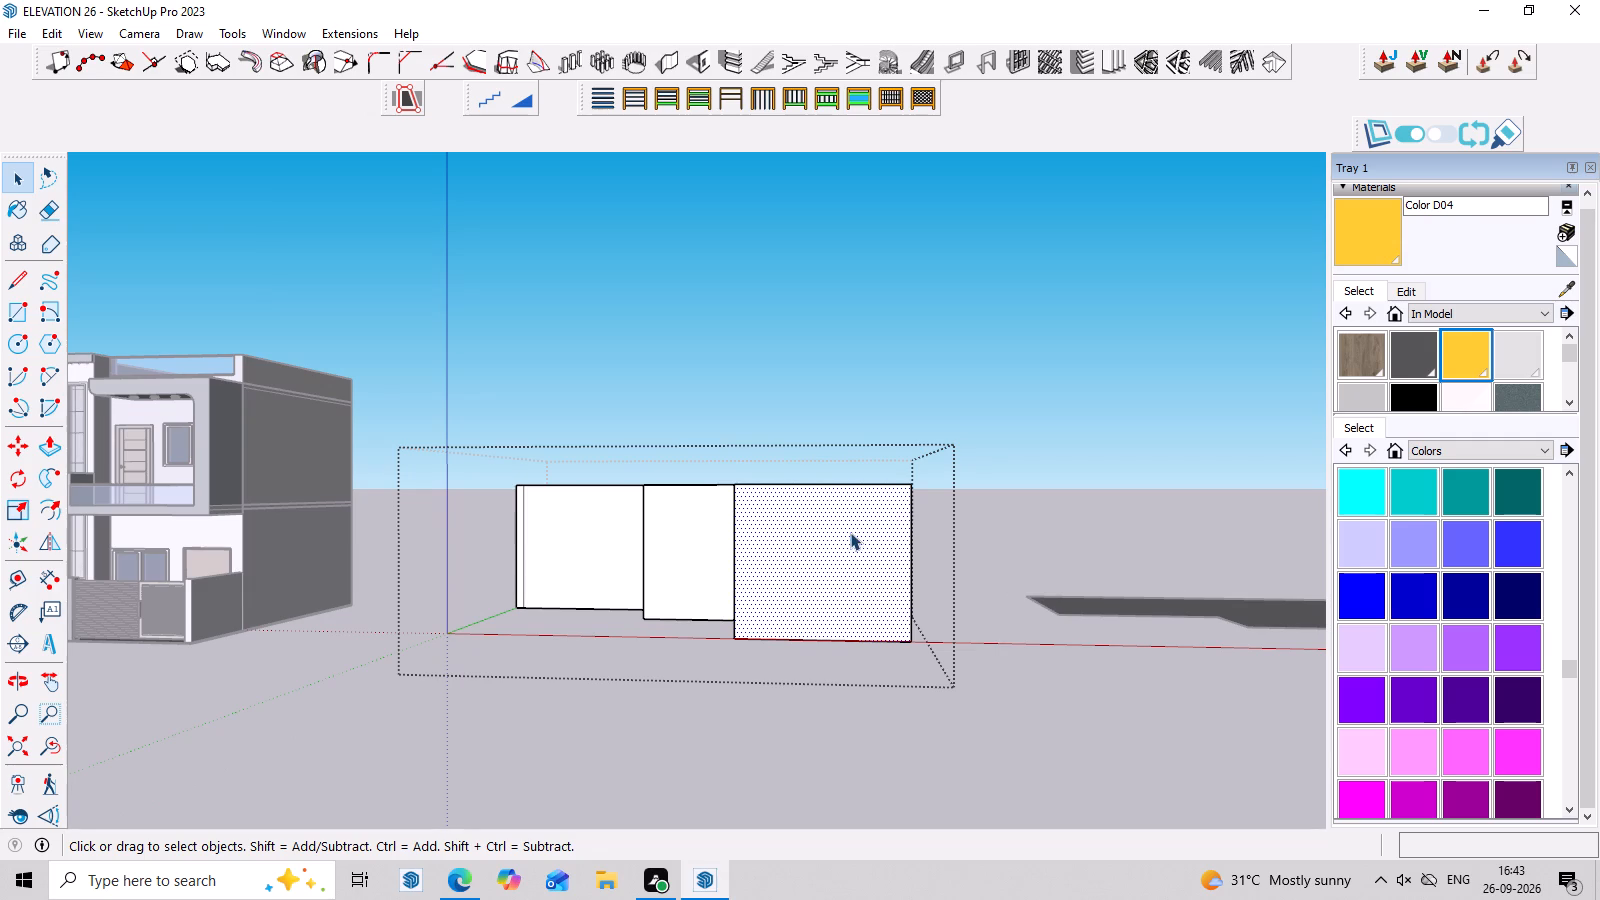
pyautogui.moveTo(850, 532); pyautogui.dragTo(837, 680, button='middle')
pyautogui.press('space')
pyautogui.click(1106, 446)
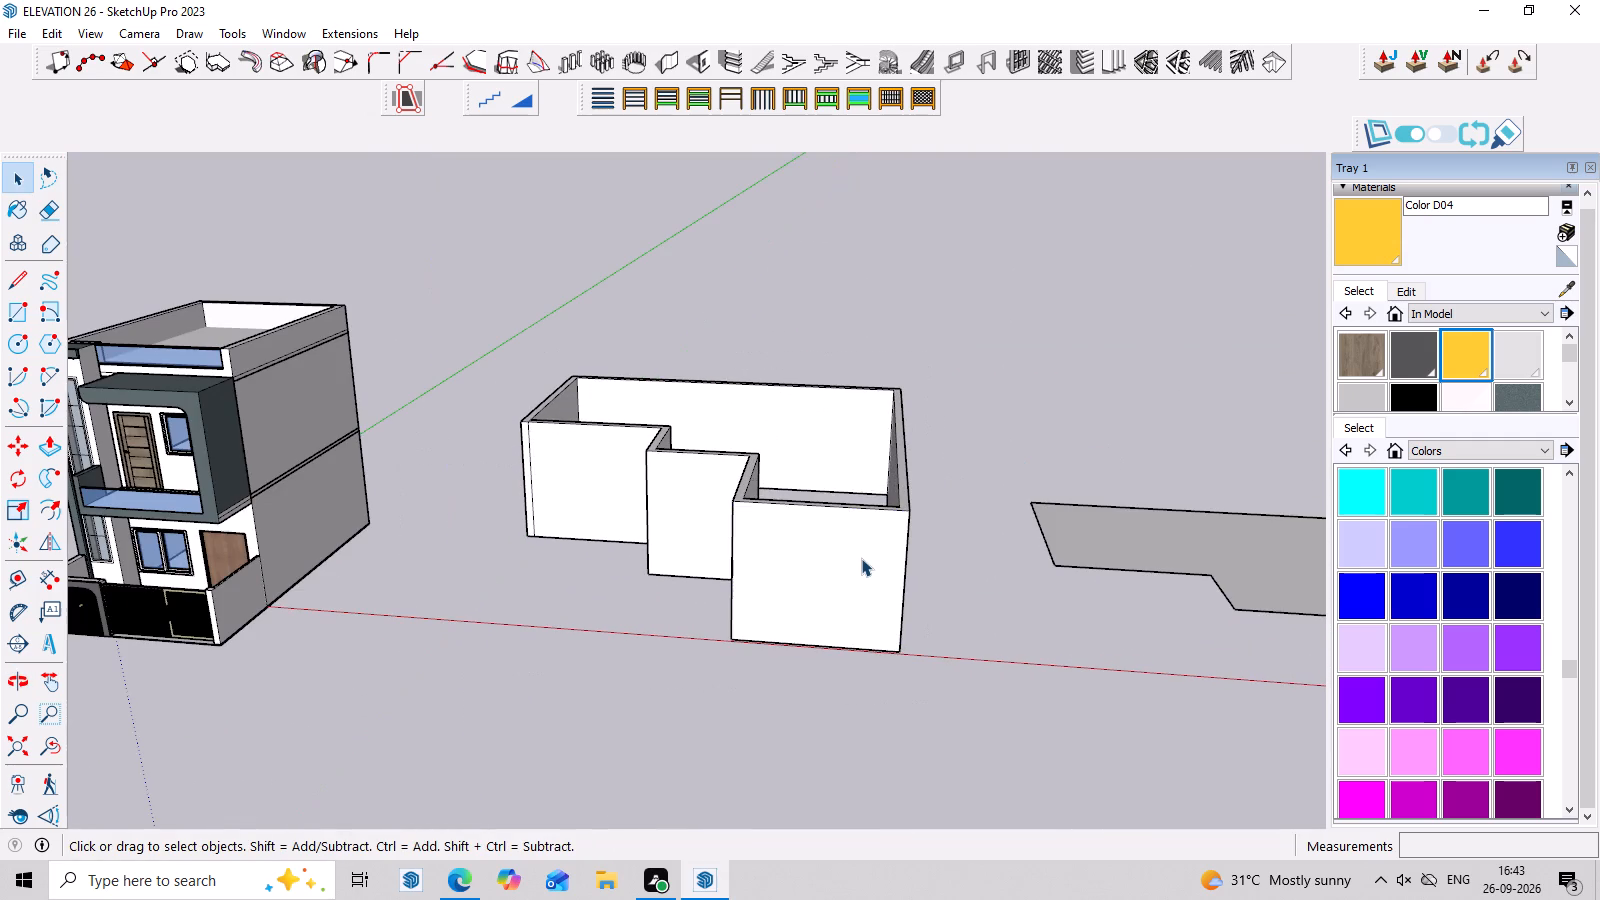
pyautogui.click(861, 558)
pyautogui.click(1019, 485)
pyautogui.scroll(2, 878, 589)
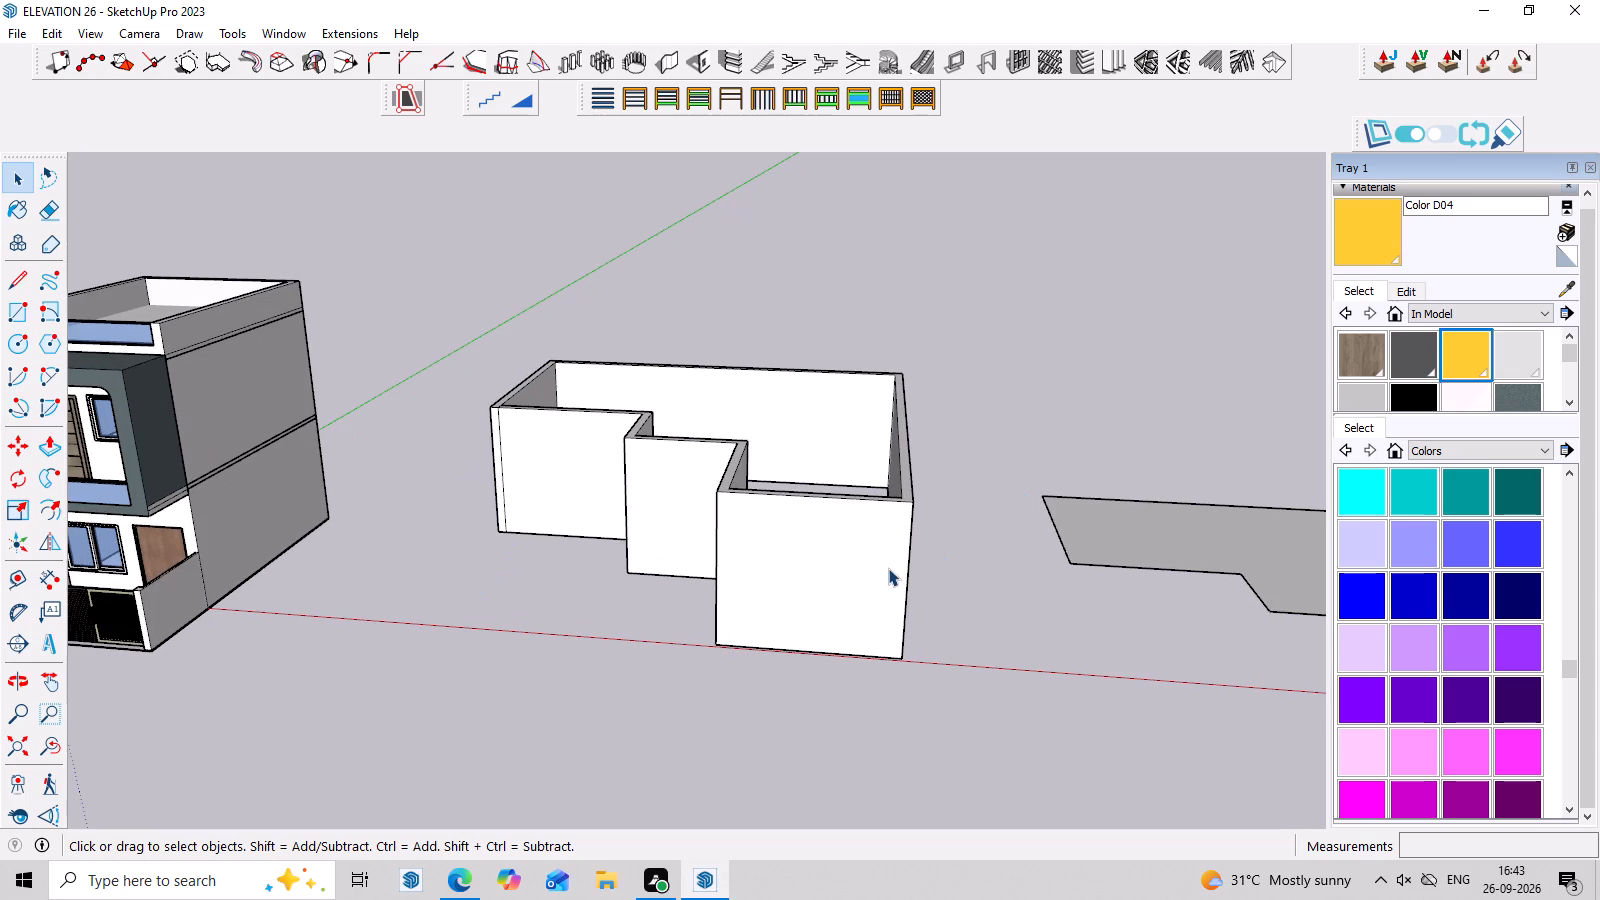
# Turn on the back edges display to show hidden edges as dashed lines.
pyautogui.press('k')
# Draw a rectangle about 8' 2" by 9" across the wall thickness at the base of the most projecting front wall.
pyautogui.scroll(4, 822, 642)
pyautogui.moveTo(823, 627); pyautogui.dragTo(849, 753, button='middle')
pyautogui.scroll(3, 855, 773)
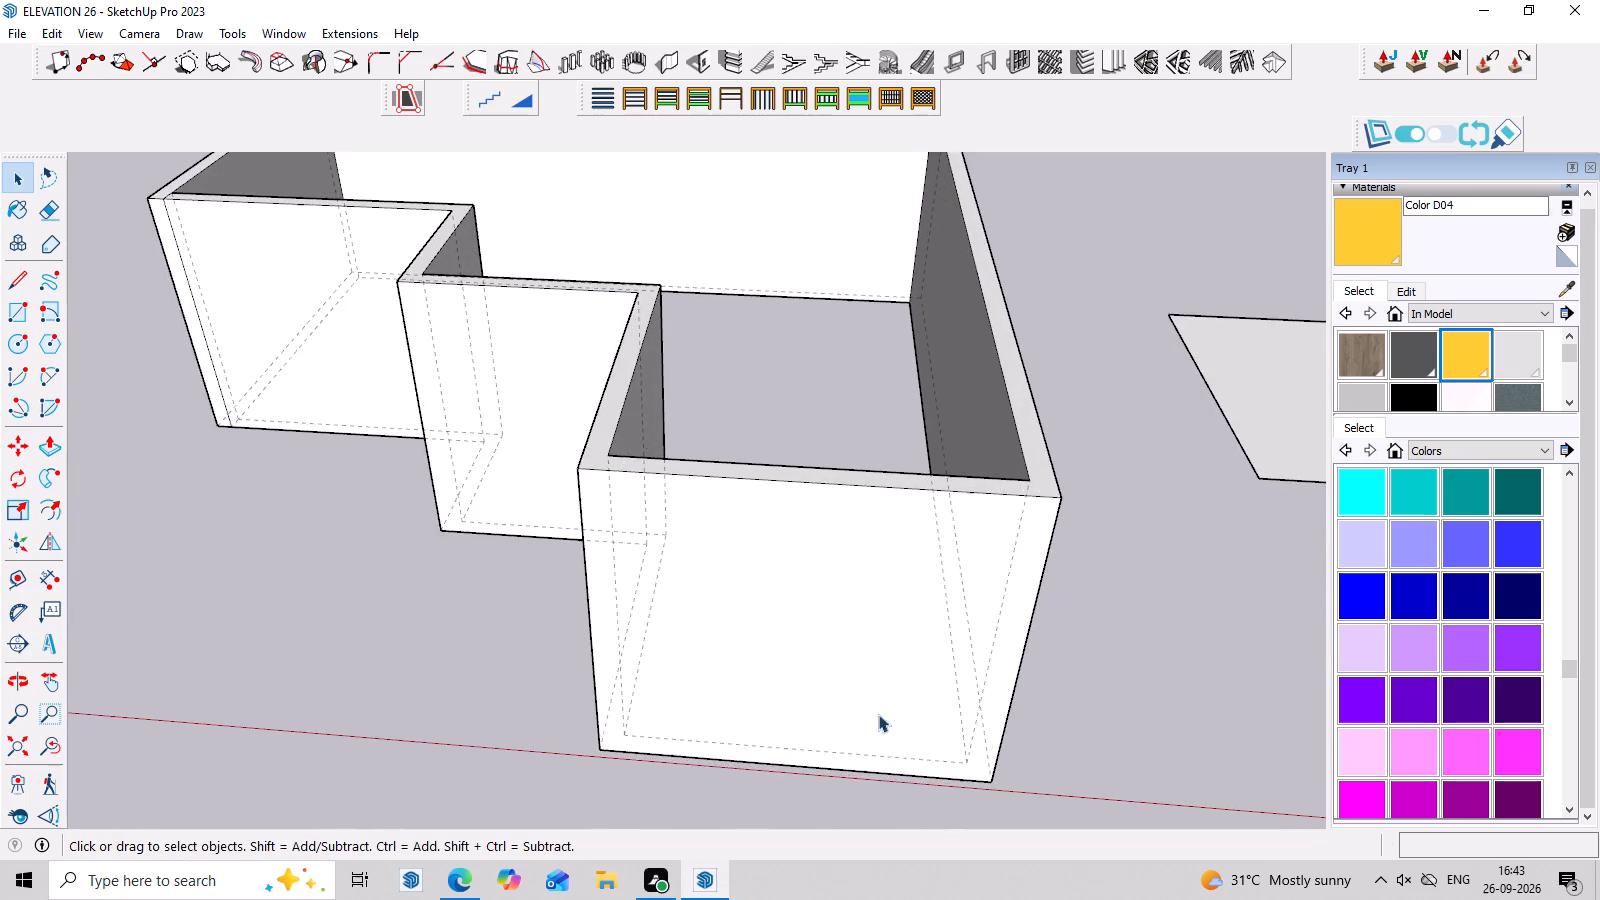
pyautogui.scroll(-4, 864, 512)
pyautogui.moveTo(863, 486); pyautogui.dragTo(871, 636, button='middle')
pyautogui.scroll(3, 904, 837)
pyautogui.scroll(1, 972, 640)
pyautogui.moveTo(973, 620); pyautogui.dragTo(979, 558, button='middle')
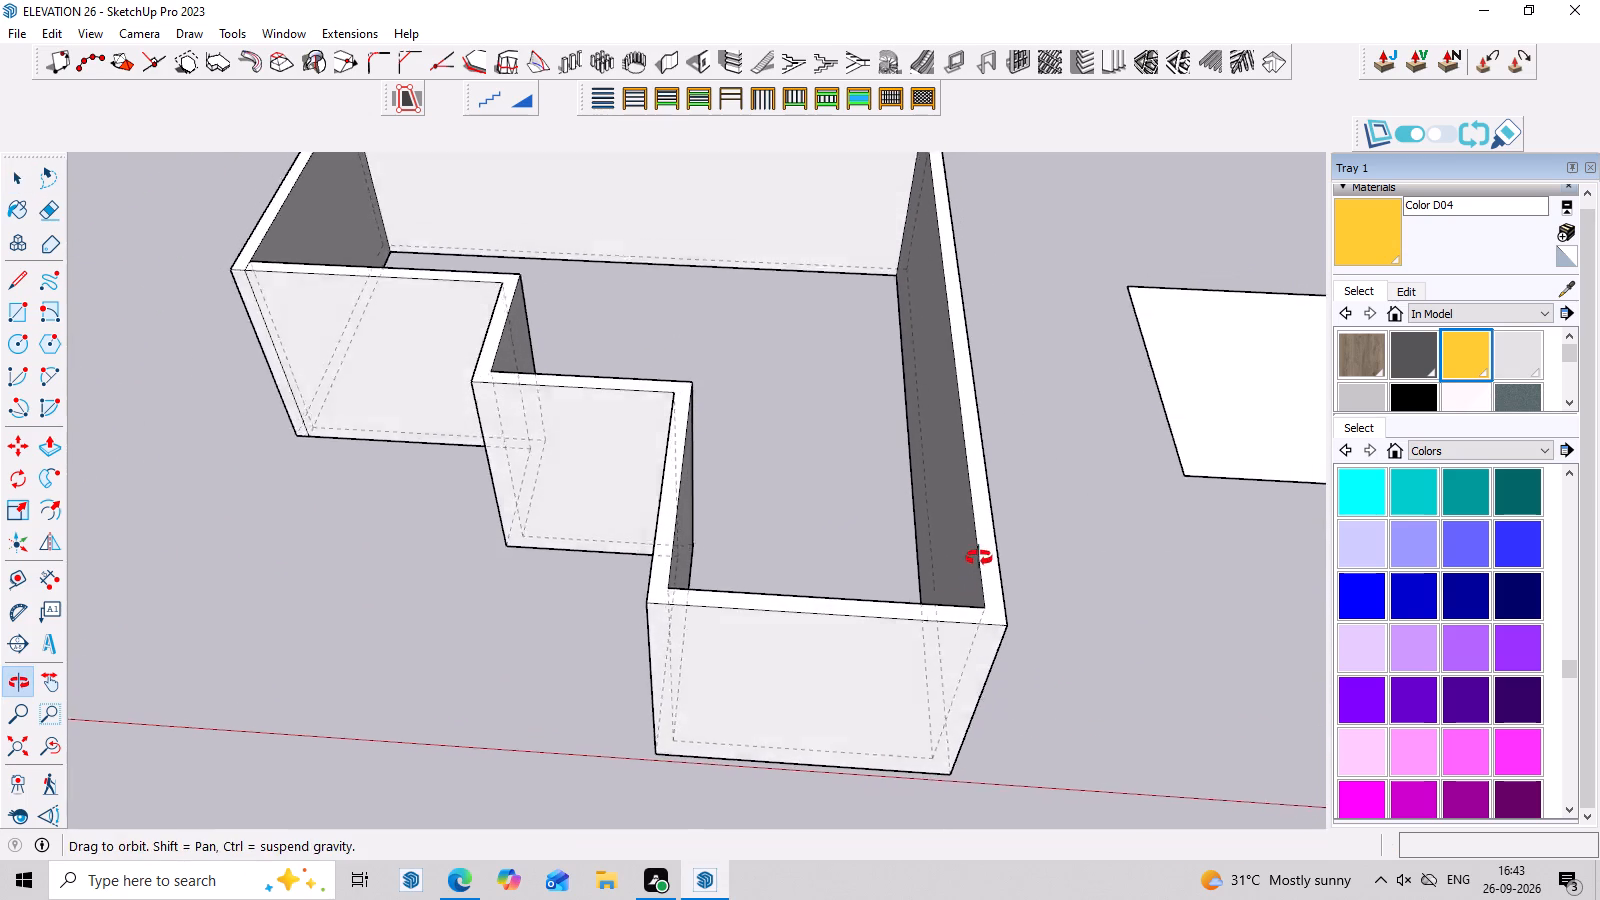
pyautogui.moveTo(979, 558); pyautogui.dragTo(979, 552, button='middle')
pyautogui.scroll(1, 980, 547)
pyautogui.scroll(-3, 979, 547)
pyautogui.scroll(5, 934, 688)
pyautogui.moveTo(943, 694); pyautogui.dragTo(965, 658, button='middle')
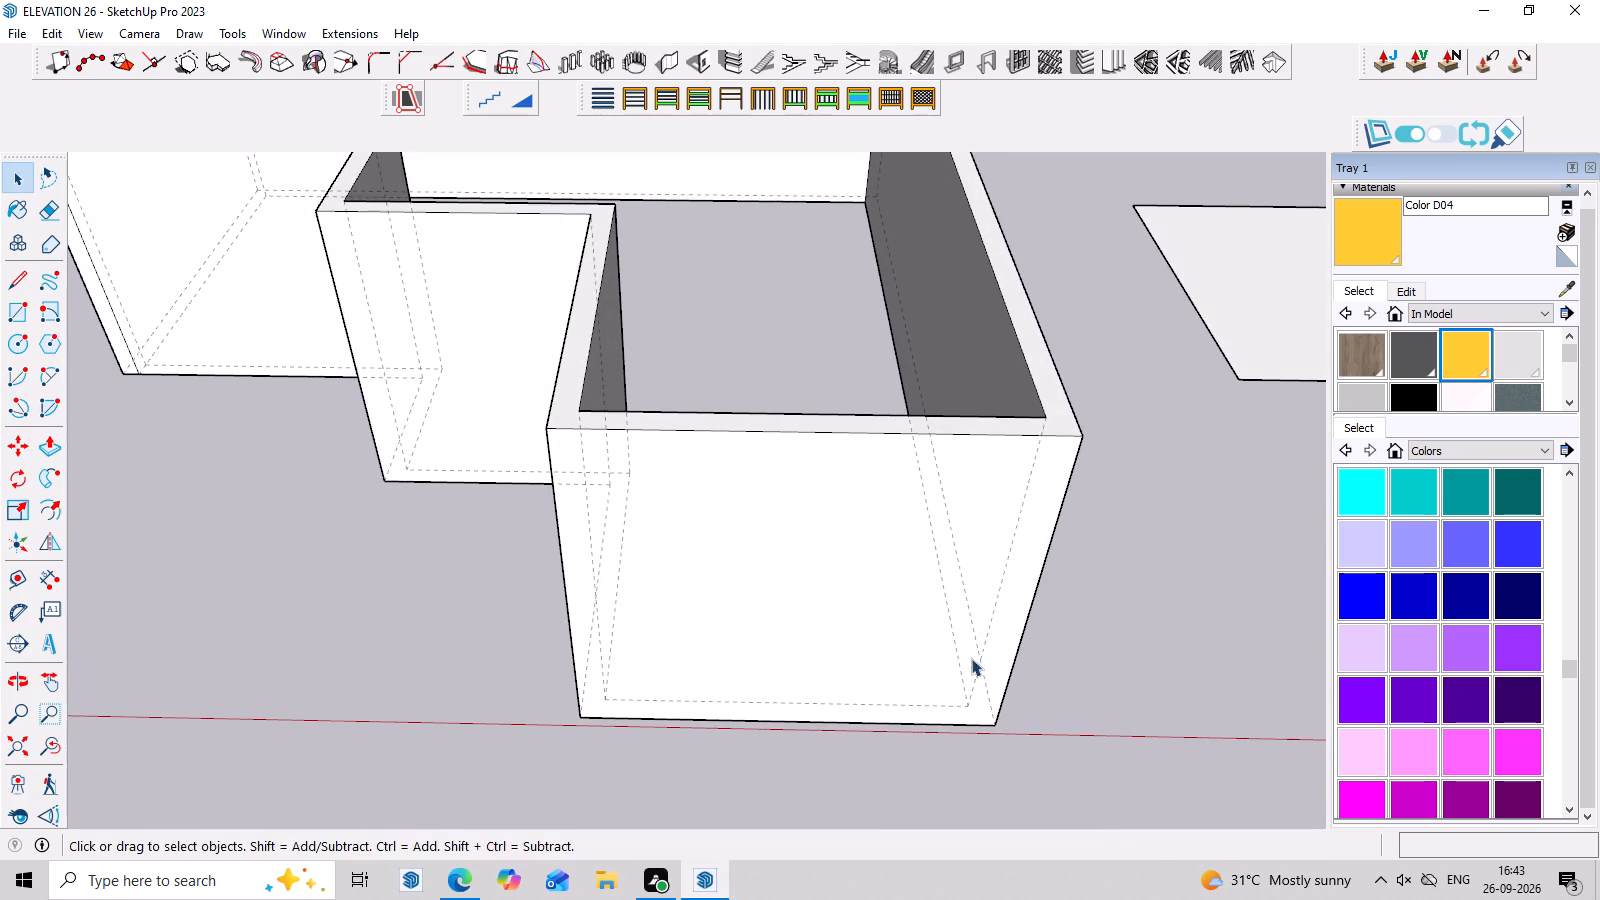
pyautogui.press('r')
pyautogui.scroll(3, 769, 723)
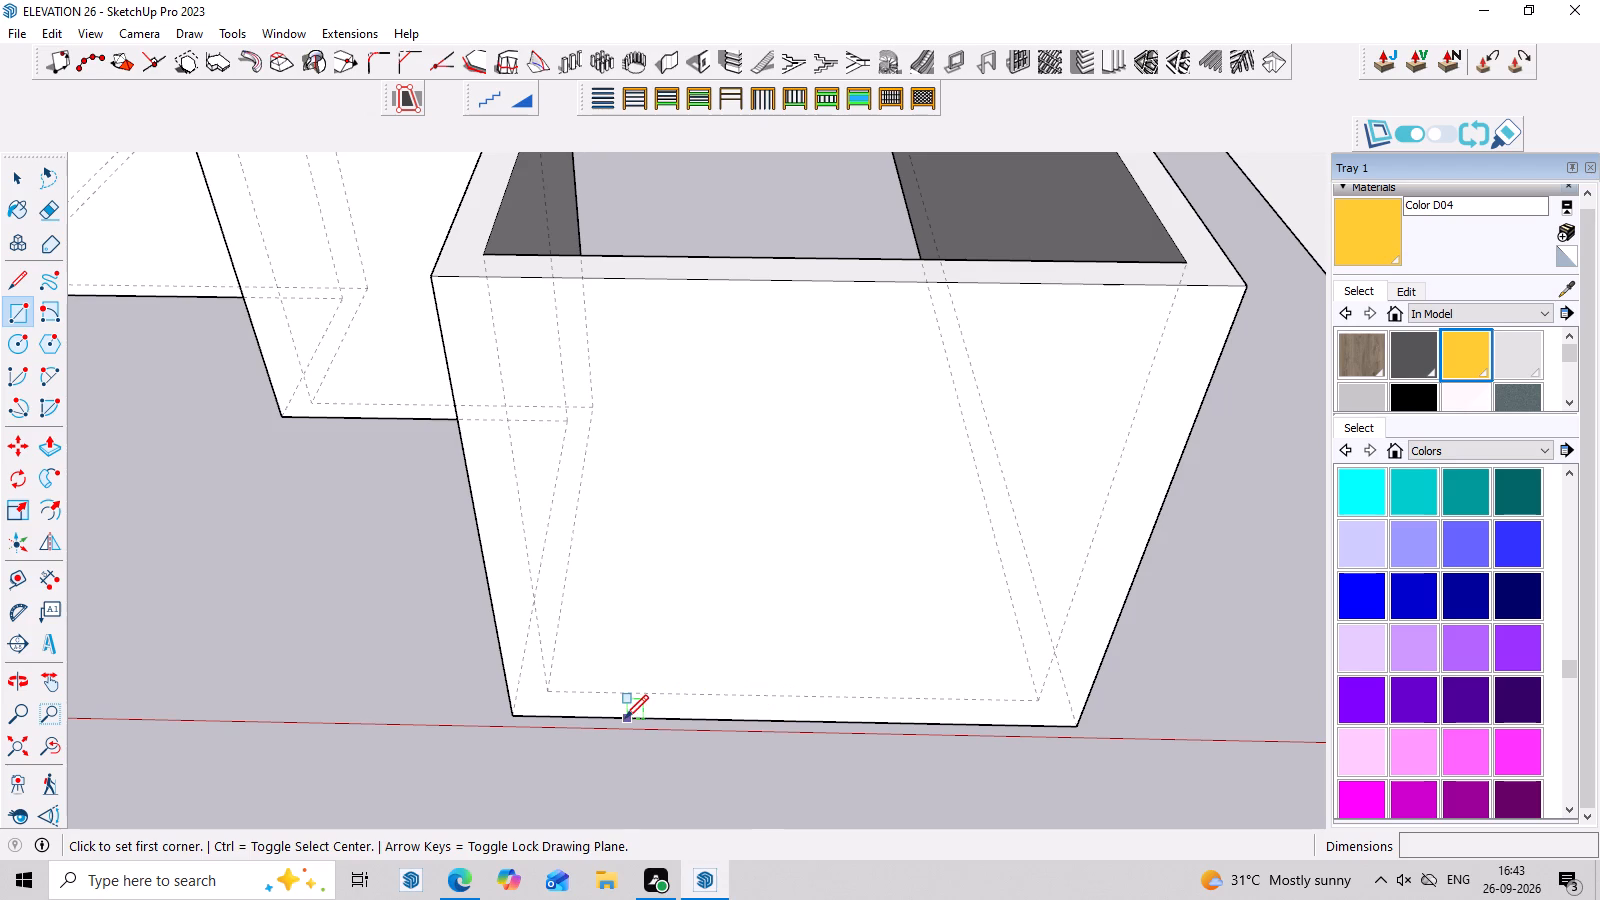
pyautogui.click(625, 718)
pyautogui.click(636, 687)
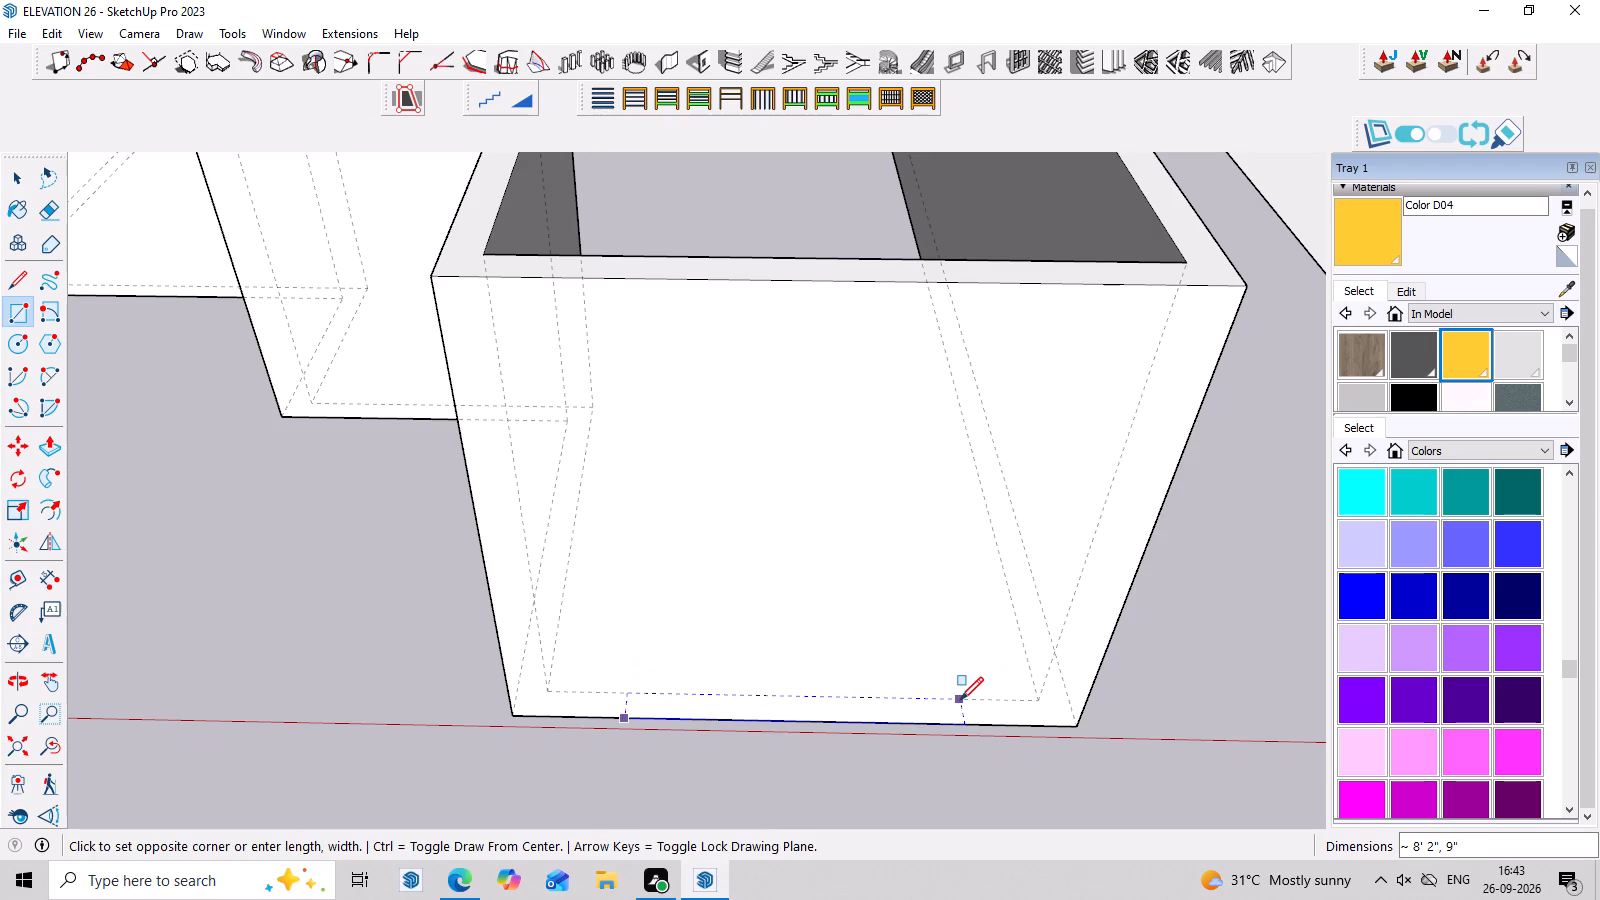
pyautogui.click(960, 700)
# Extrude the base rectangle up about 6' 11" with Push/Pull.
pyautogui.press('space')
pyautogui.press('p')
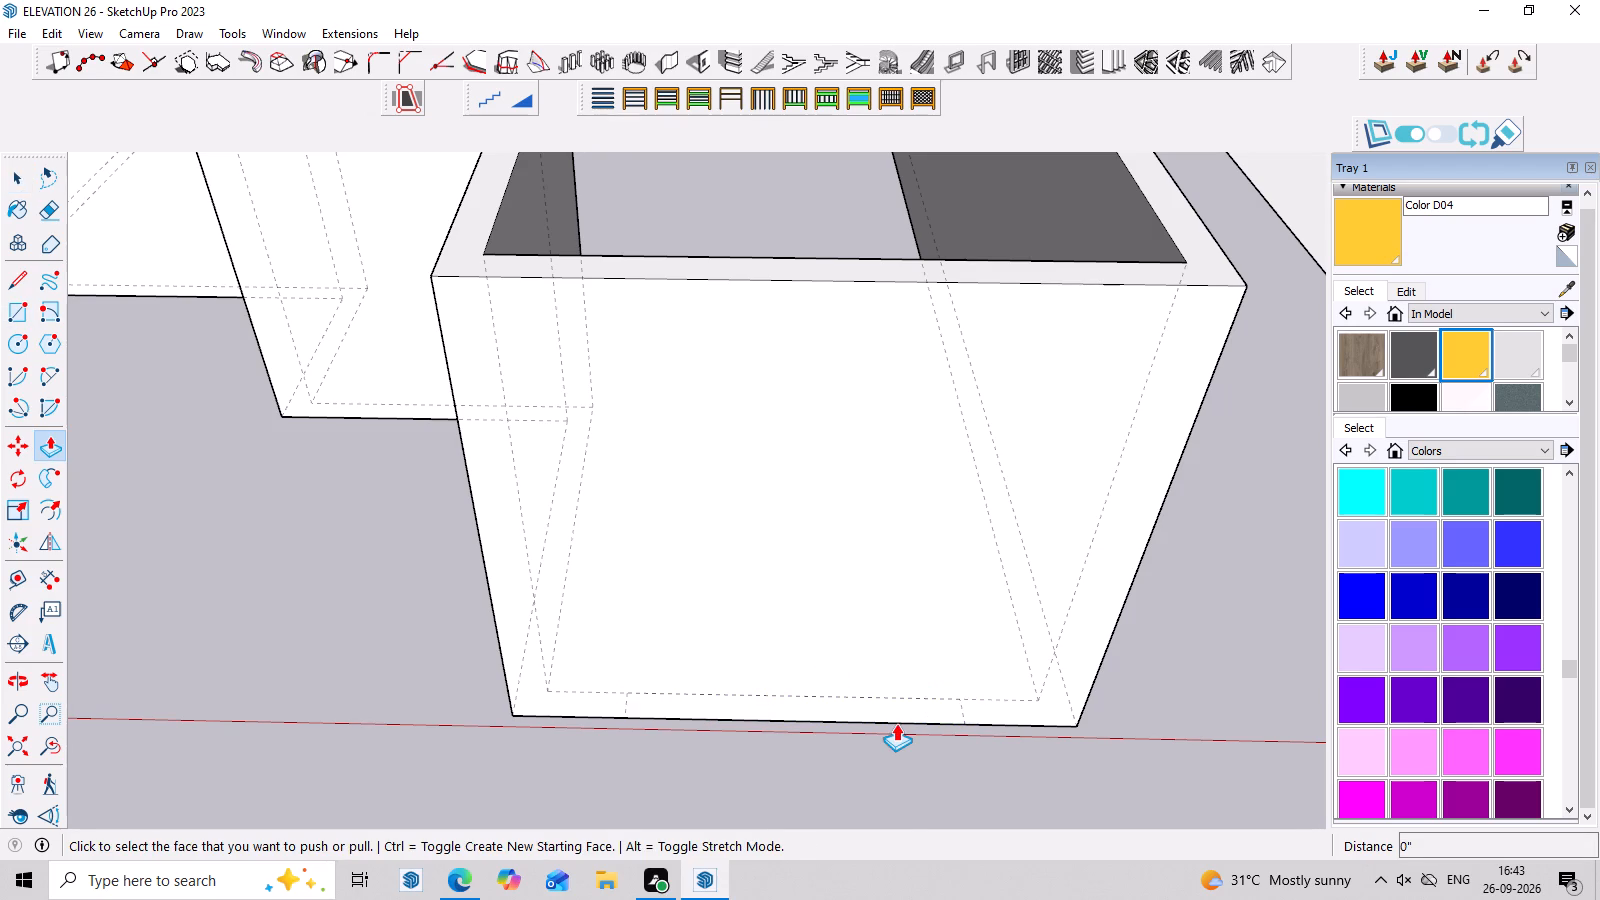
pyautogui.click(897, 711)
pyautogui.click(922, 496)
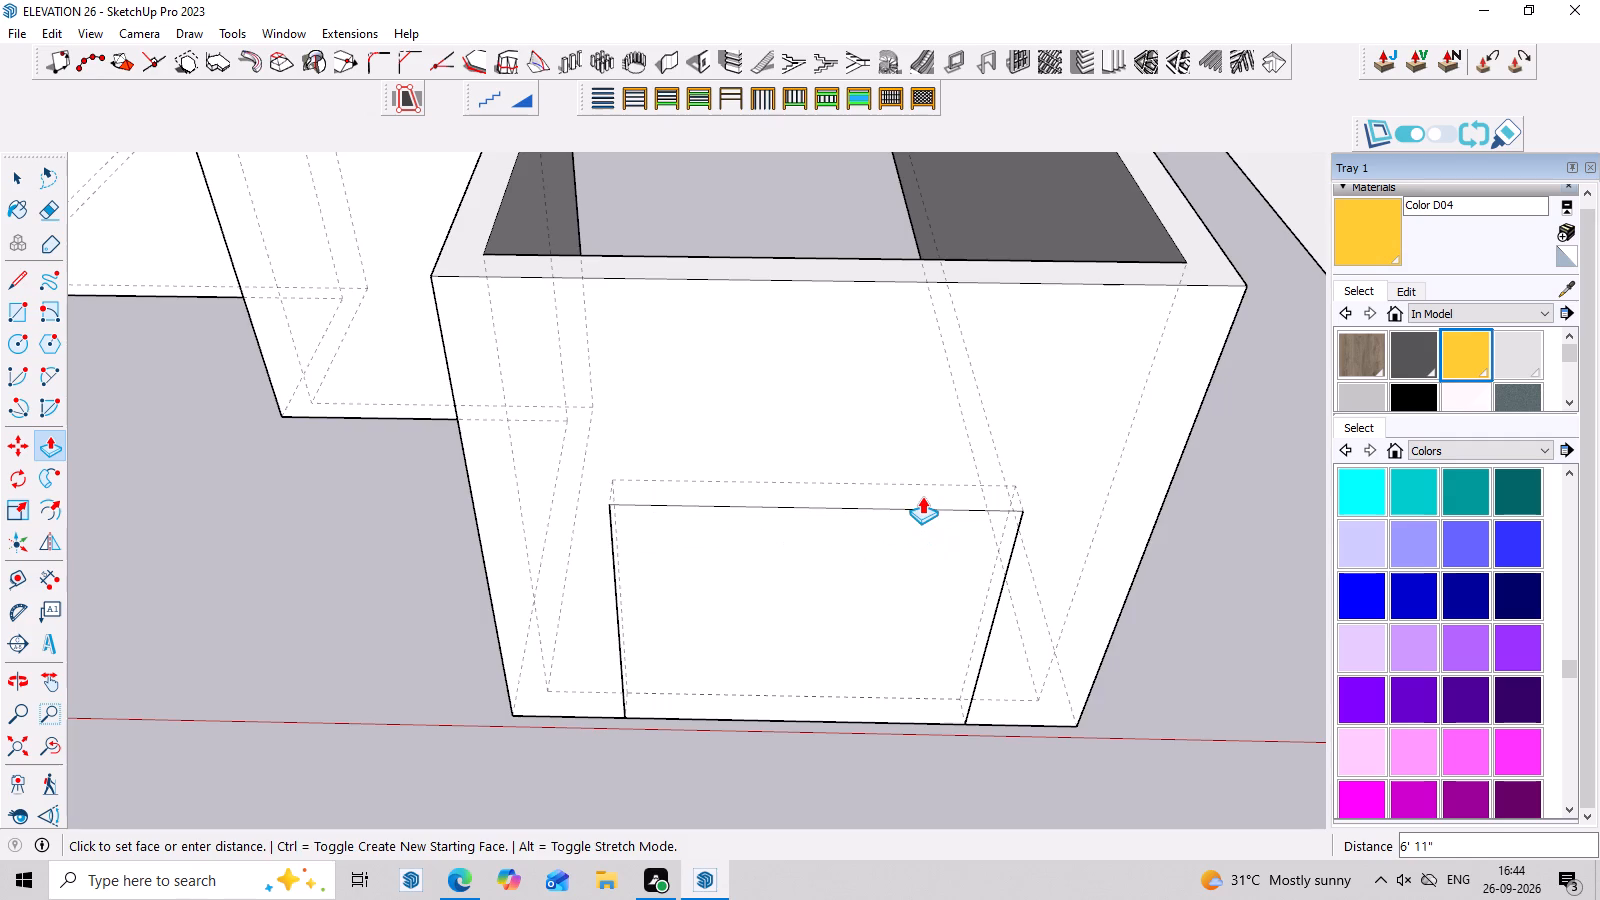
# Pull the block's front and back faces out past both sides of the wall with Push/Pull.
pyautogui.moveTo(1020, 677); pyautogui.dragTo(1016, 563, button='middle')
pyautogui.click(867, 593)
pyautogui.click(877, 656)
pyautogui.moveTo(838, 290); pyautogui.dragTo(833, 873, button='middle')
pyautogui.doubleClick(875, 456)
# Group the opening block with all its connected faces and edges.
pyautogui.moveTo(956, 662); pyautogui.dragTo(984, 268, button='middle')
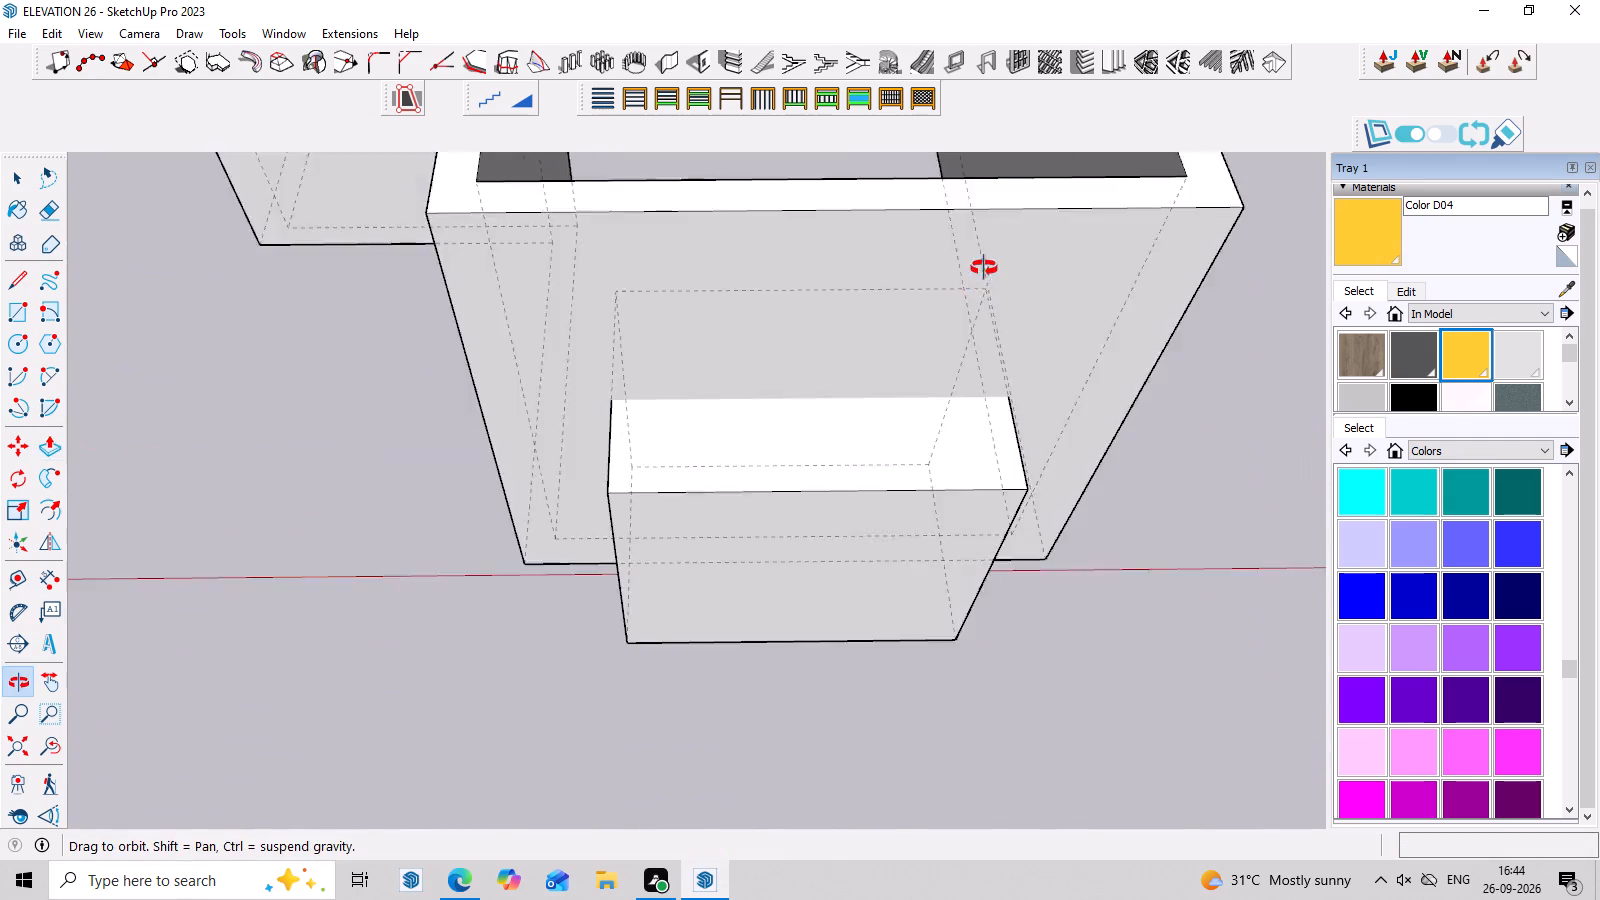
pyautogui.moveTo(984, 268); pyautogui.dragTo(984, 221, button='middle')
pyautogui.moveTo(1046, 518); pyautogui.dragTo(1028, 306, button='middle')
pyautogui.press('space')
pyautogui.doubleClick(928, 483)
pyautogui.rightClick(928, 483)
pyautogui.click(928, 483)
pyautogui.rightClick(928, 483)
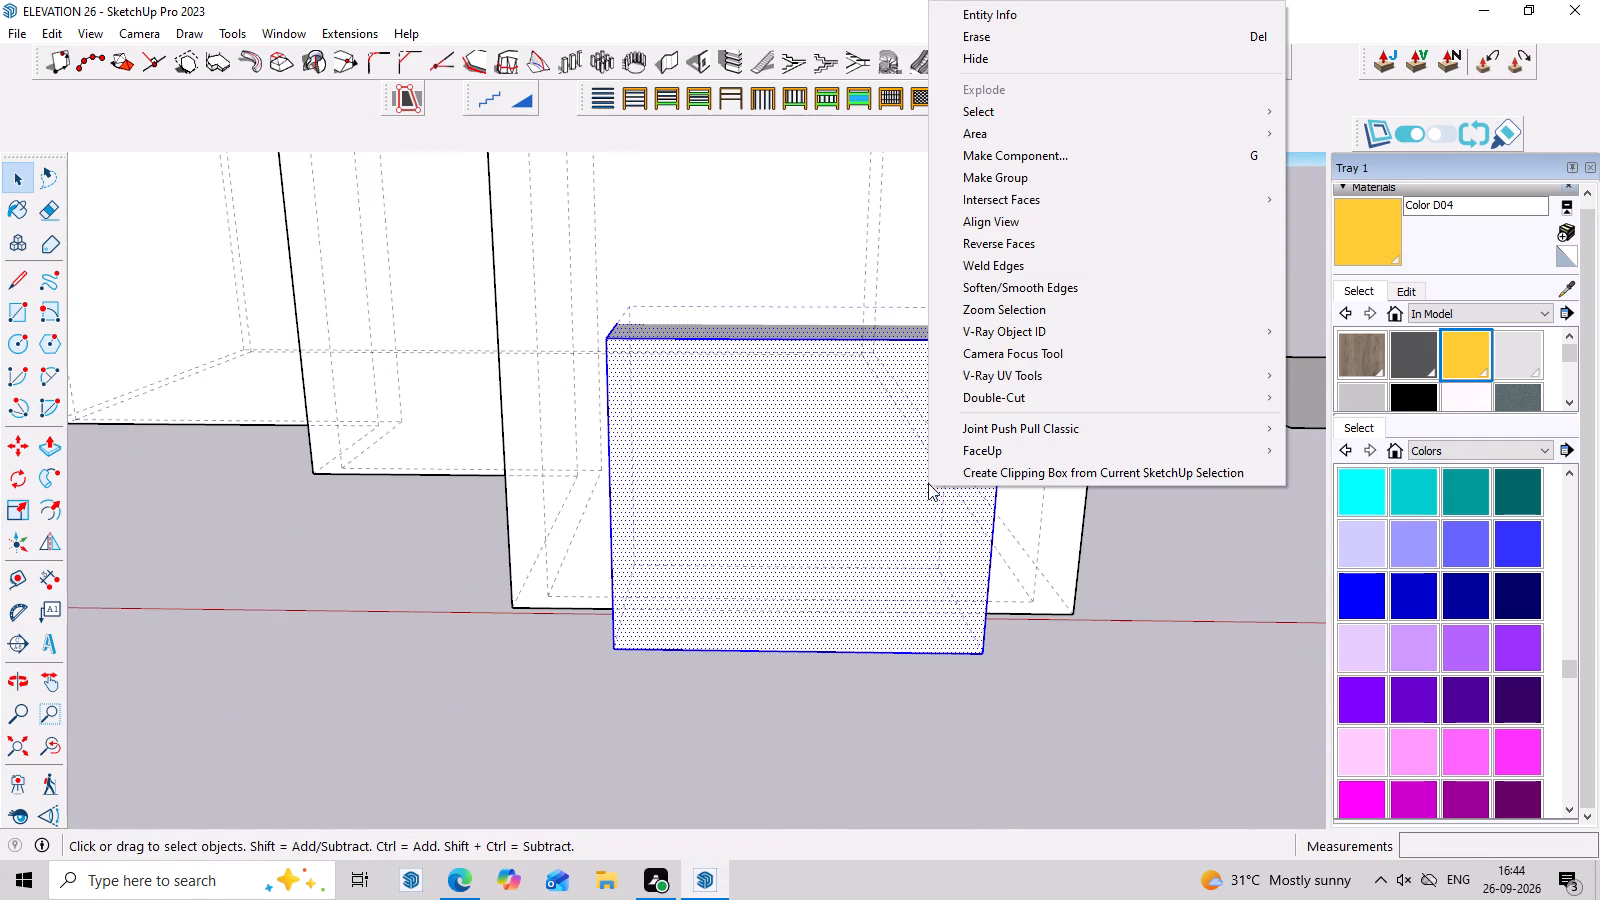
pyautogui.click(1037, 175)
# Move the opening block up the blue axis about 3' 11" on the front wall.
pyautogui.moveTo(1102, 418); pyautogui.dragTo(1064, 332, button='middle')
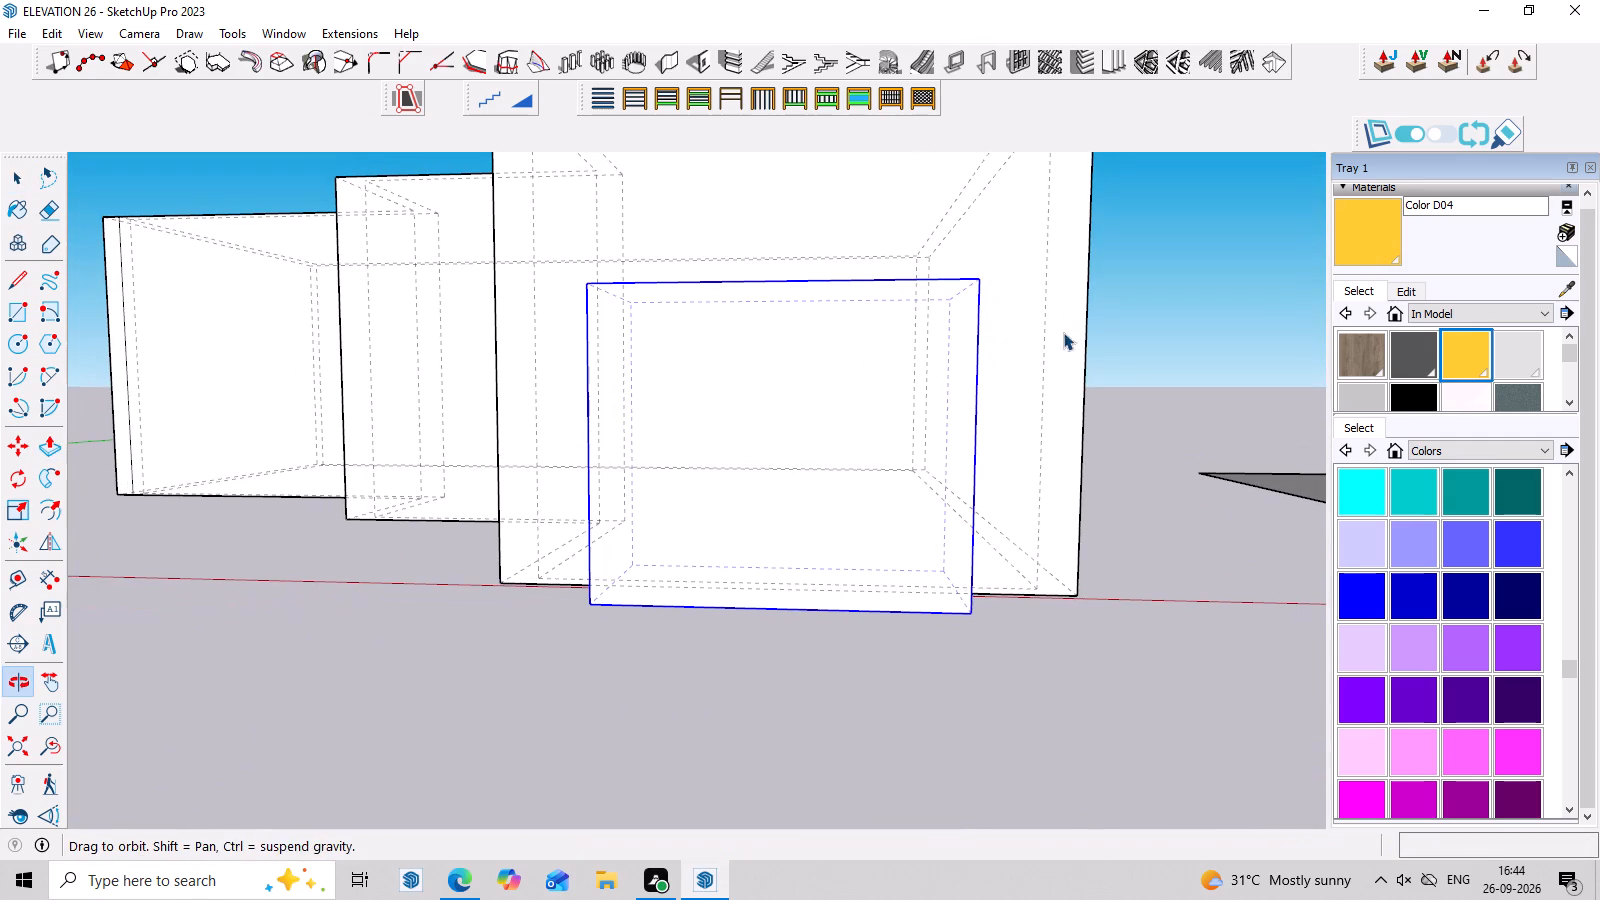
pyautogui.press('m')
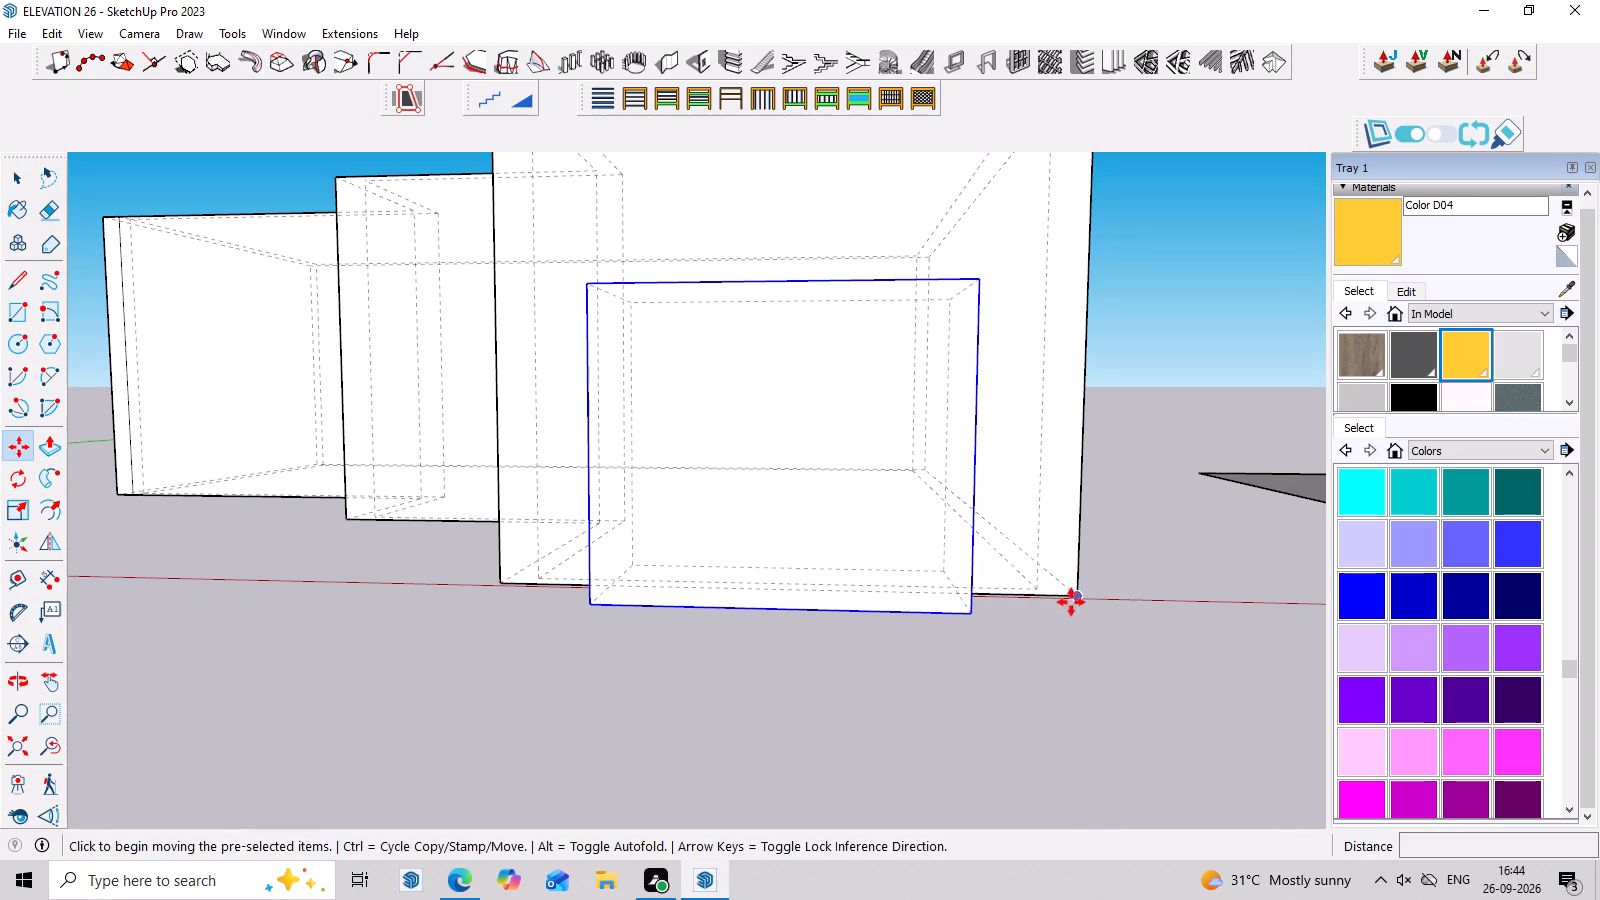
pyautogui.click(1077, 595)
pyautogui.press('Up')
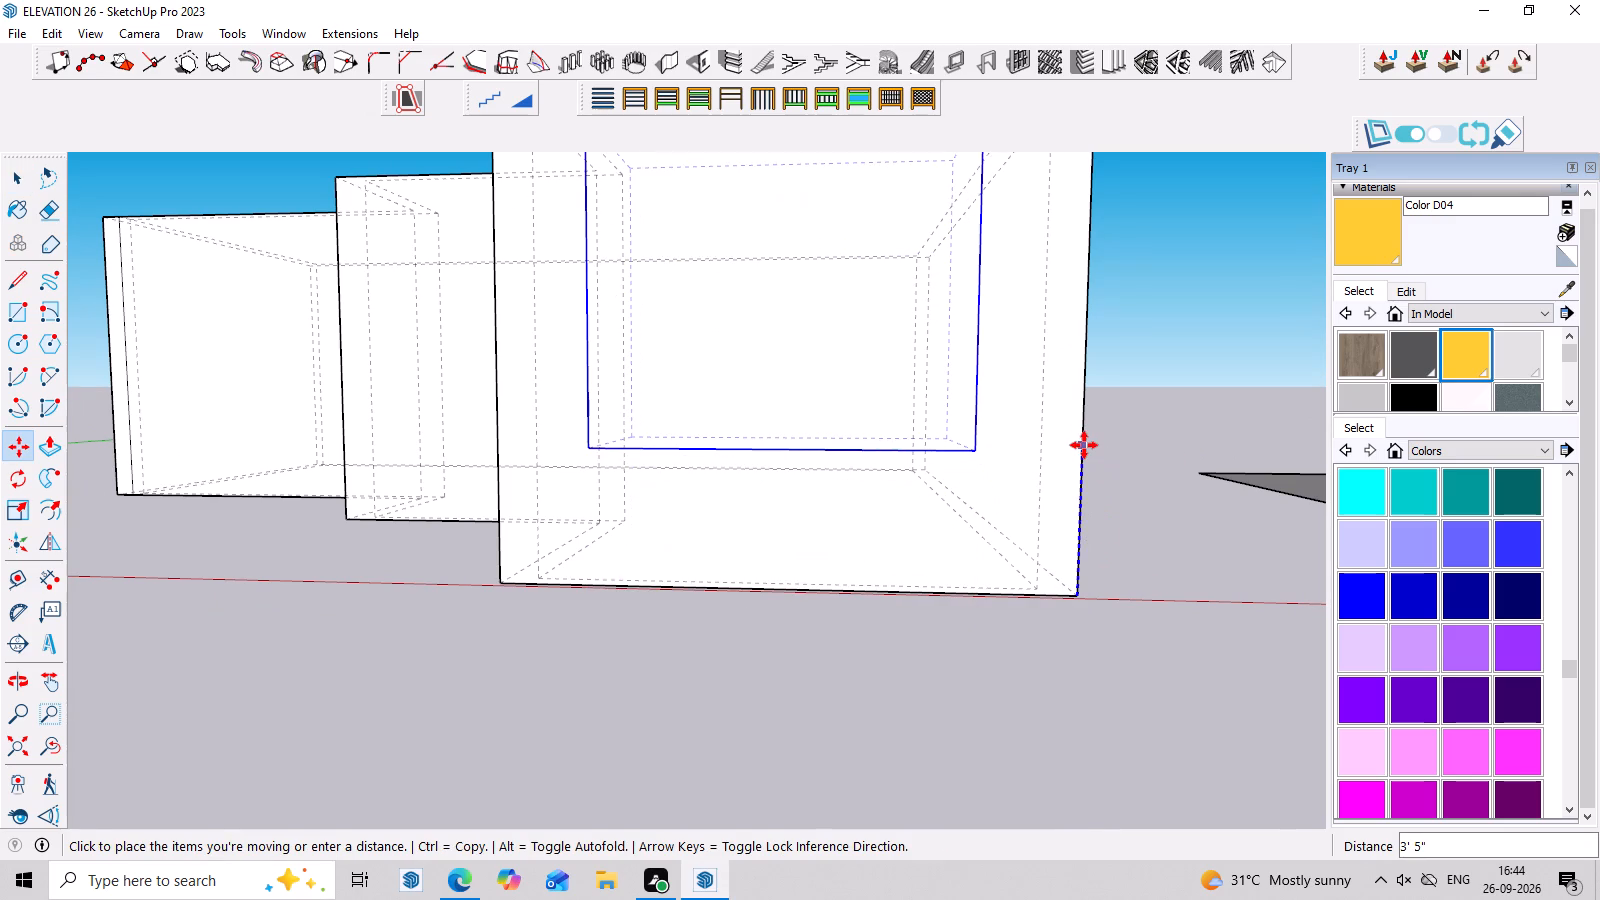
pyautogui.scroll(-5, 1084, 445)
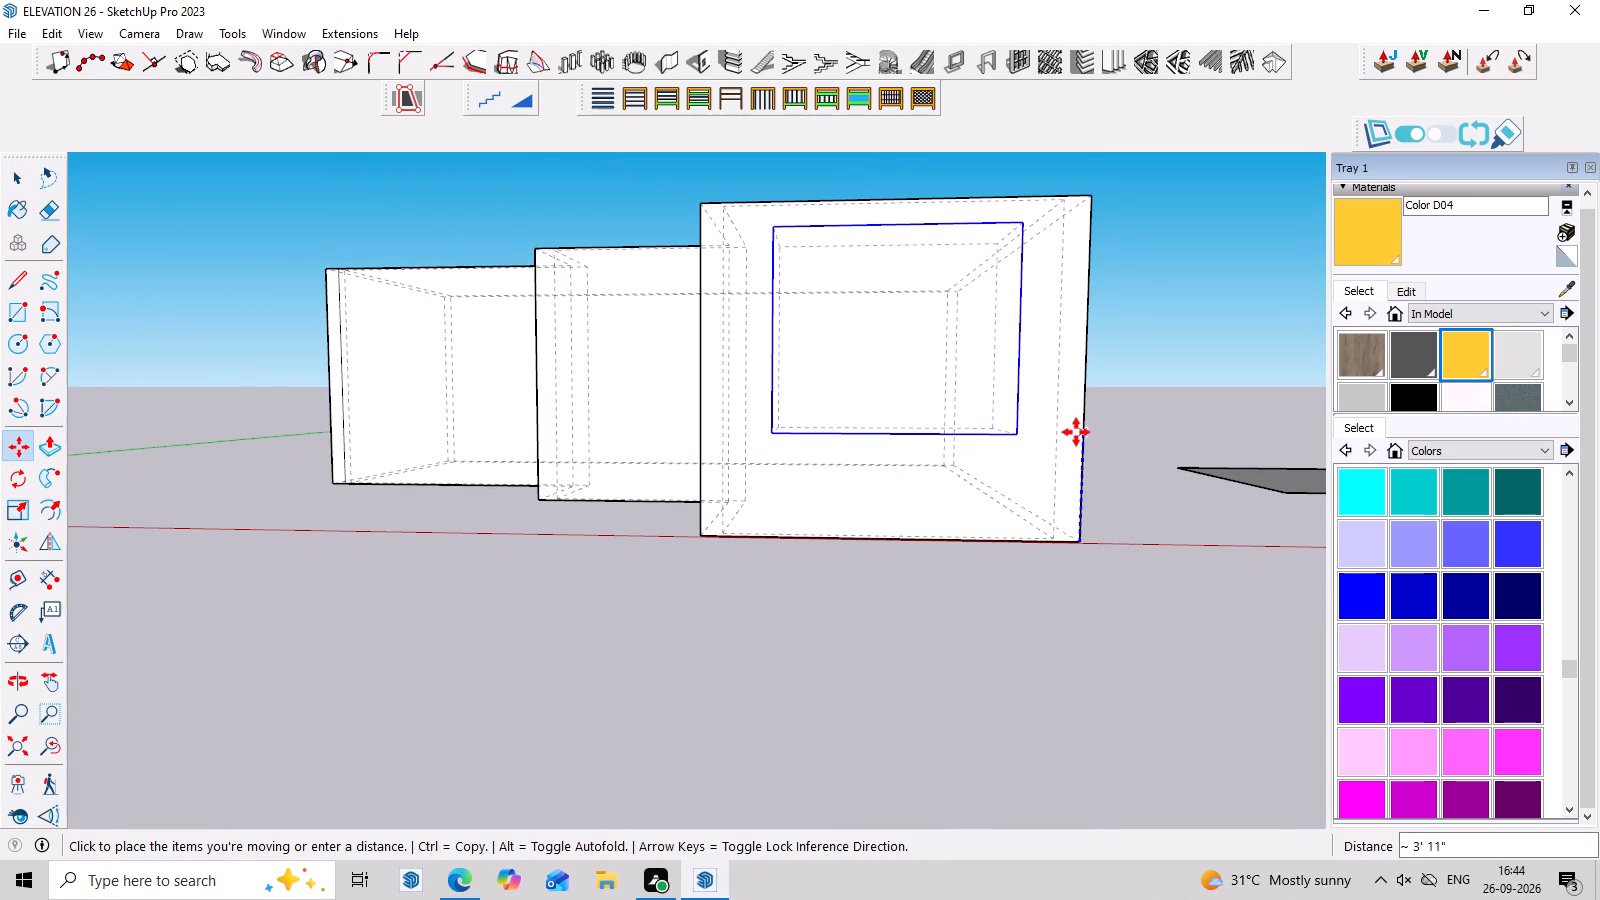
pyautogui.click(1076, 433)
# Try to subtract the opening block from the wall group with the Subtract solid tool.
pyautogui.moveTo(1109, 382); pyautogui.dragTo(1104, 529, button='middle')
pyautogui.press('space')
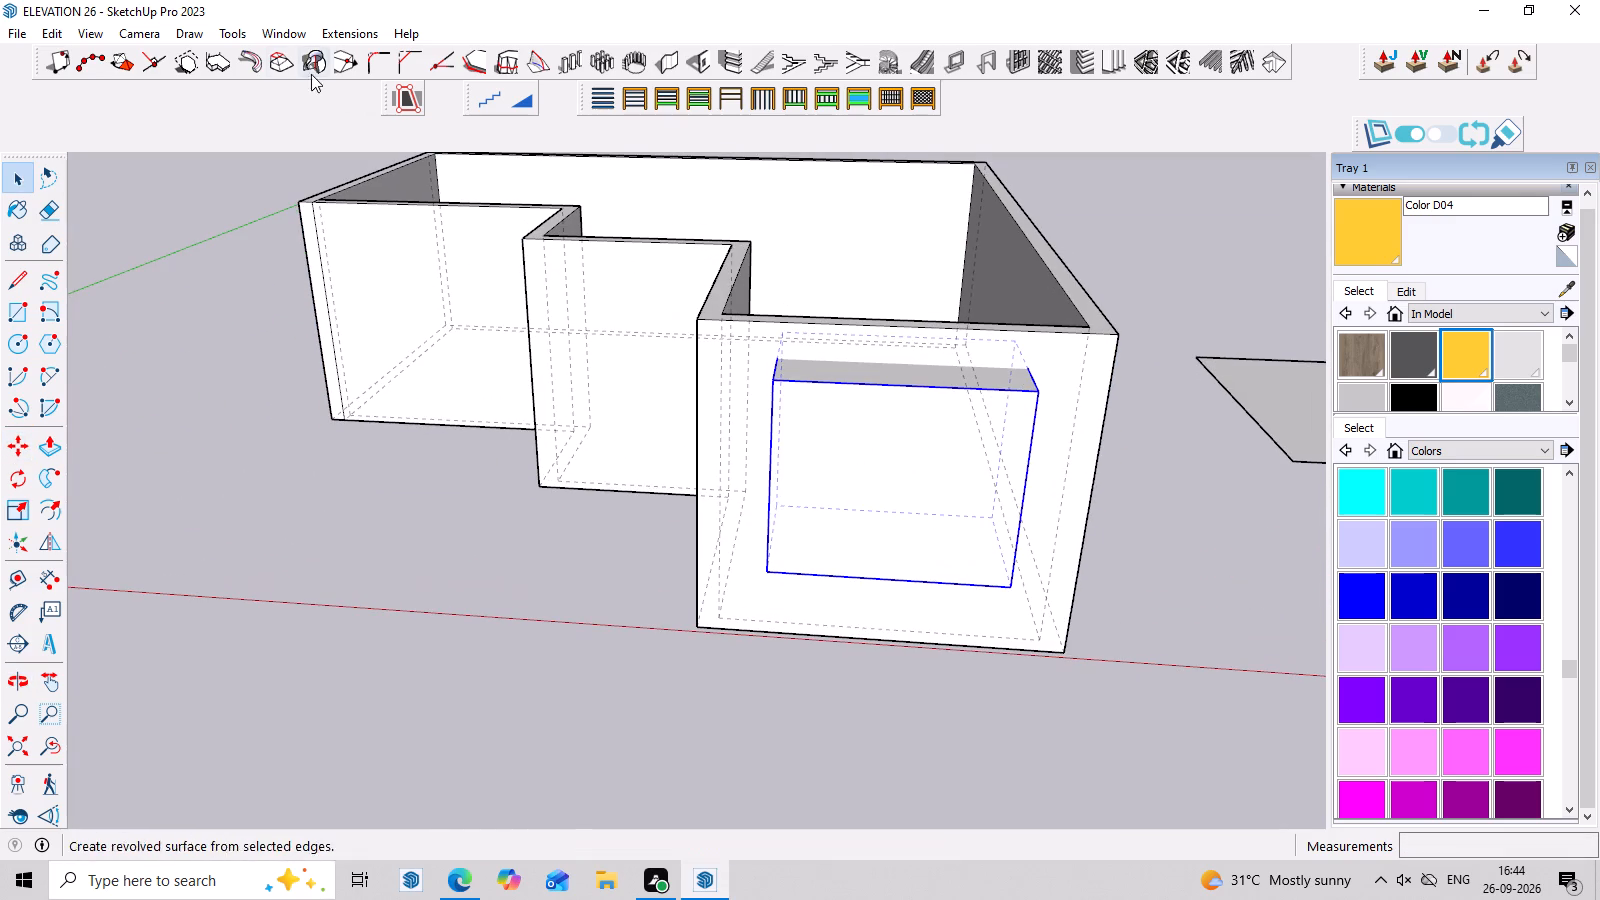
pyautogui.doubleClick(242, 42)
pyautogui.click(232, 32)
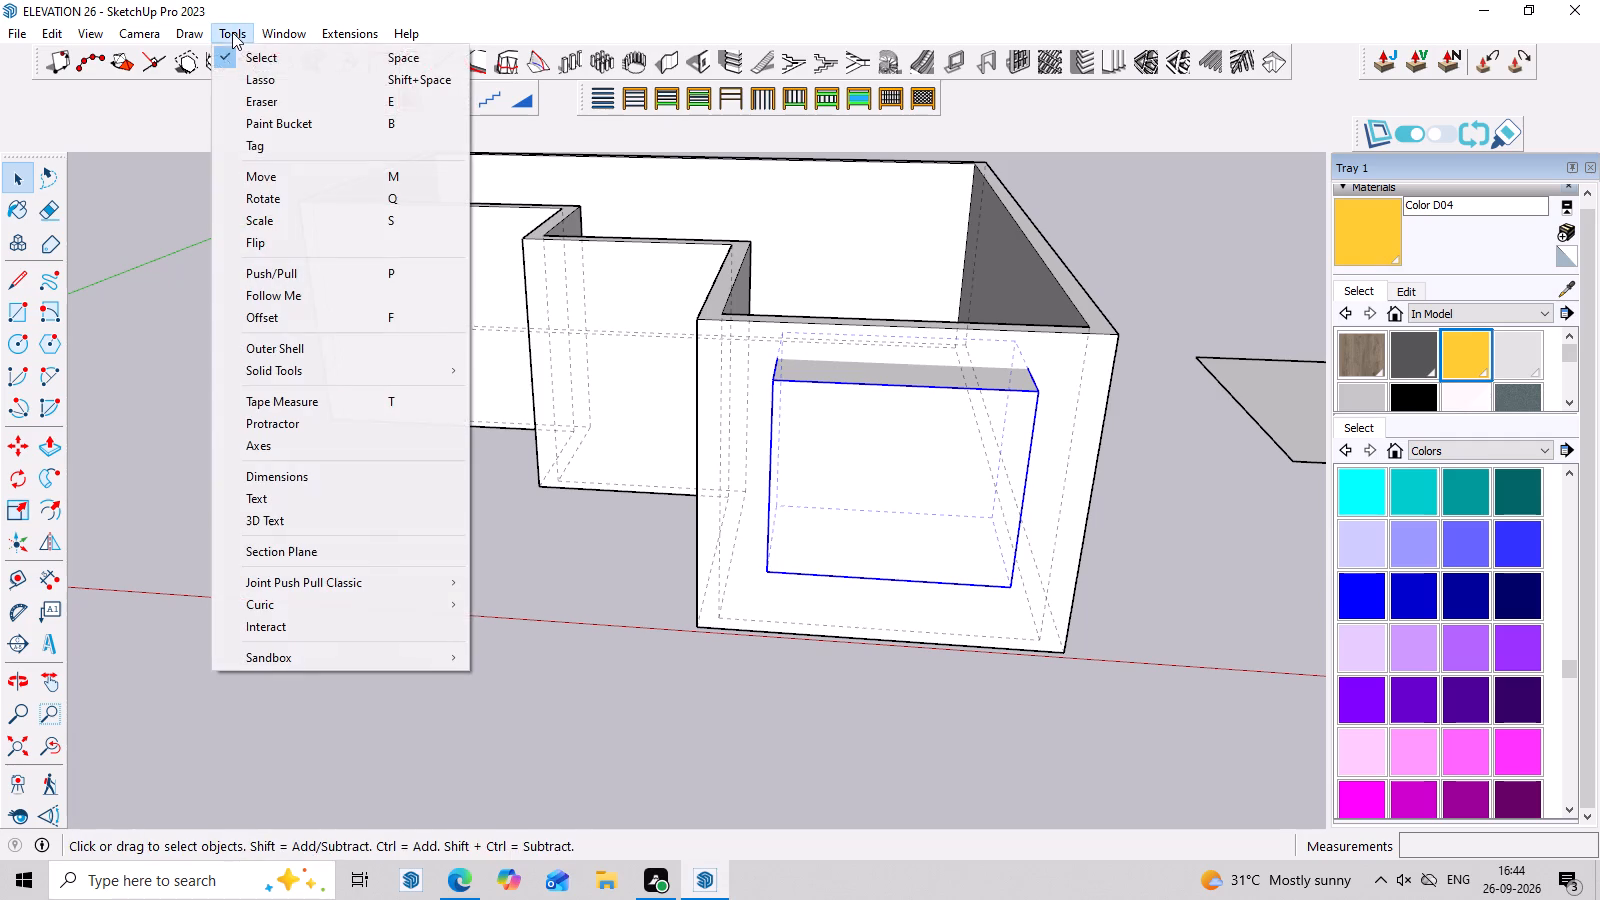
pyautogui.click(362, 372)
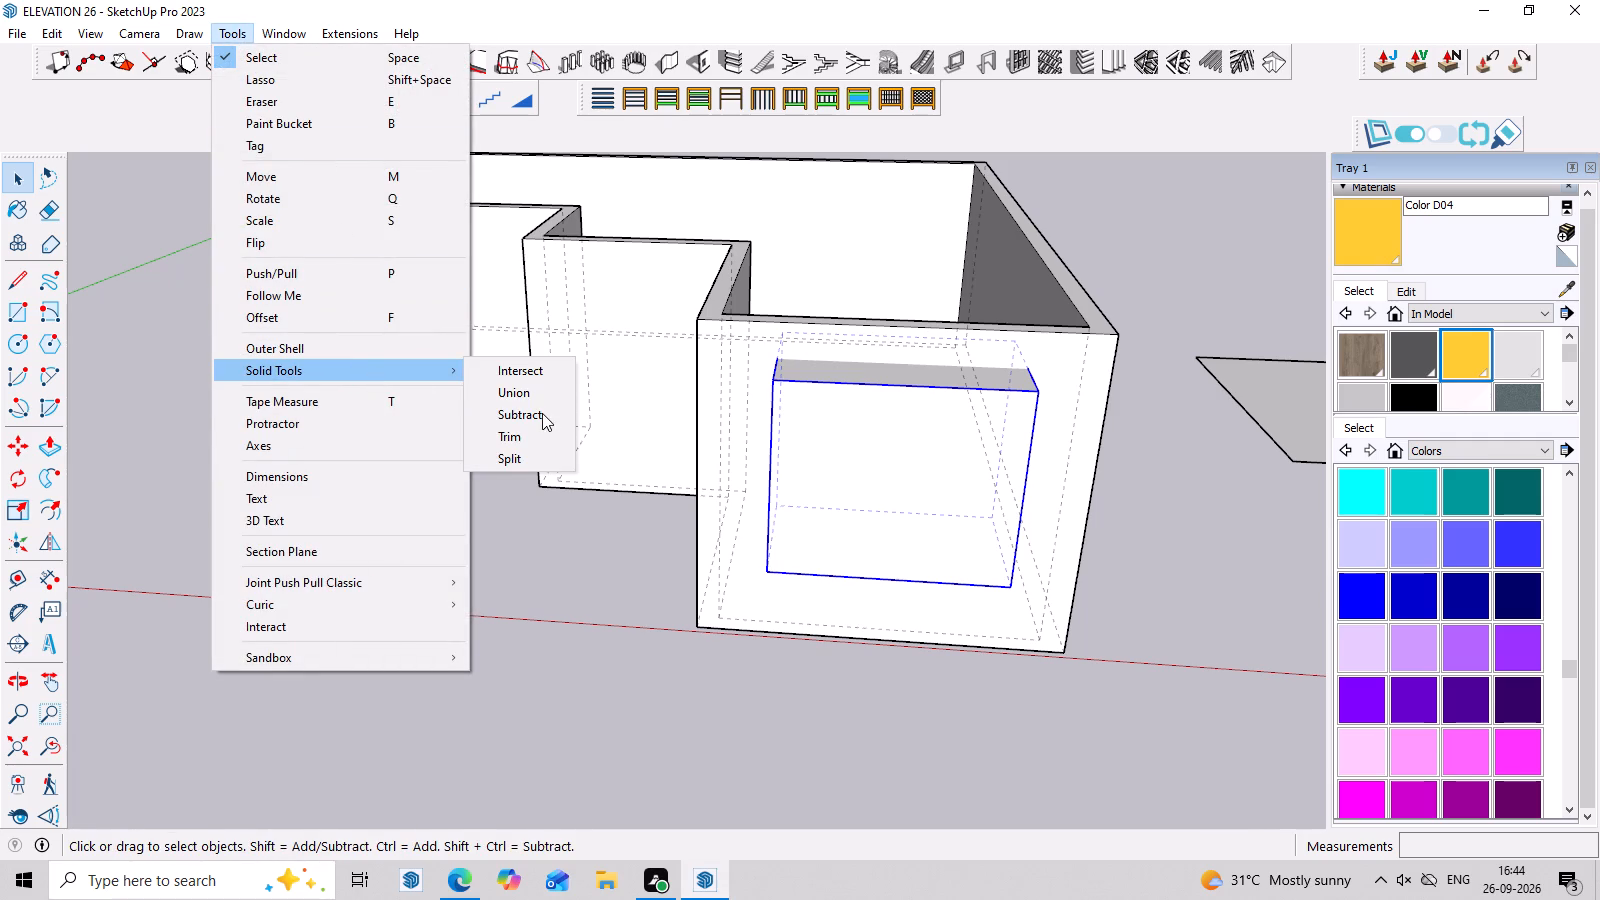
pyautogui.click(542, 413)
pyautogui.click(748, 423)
# Examine the wall group around the opening block, checking its front face from above and below.
pyautogui.moveTo(1019, 466); pyautogui.dragTo(1026, 555, button='middle')
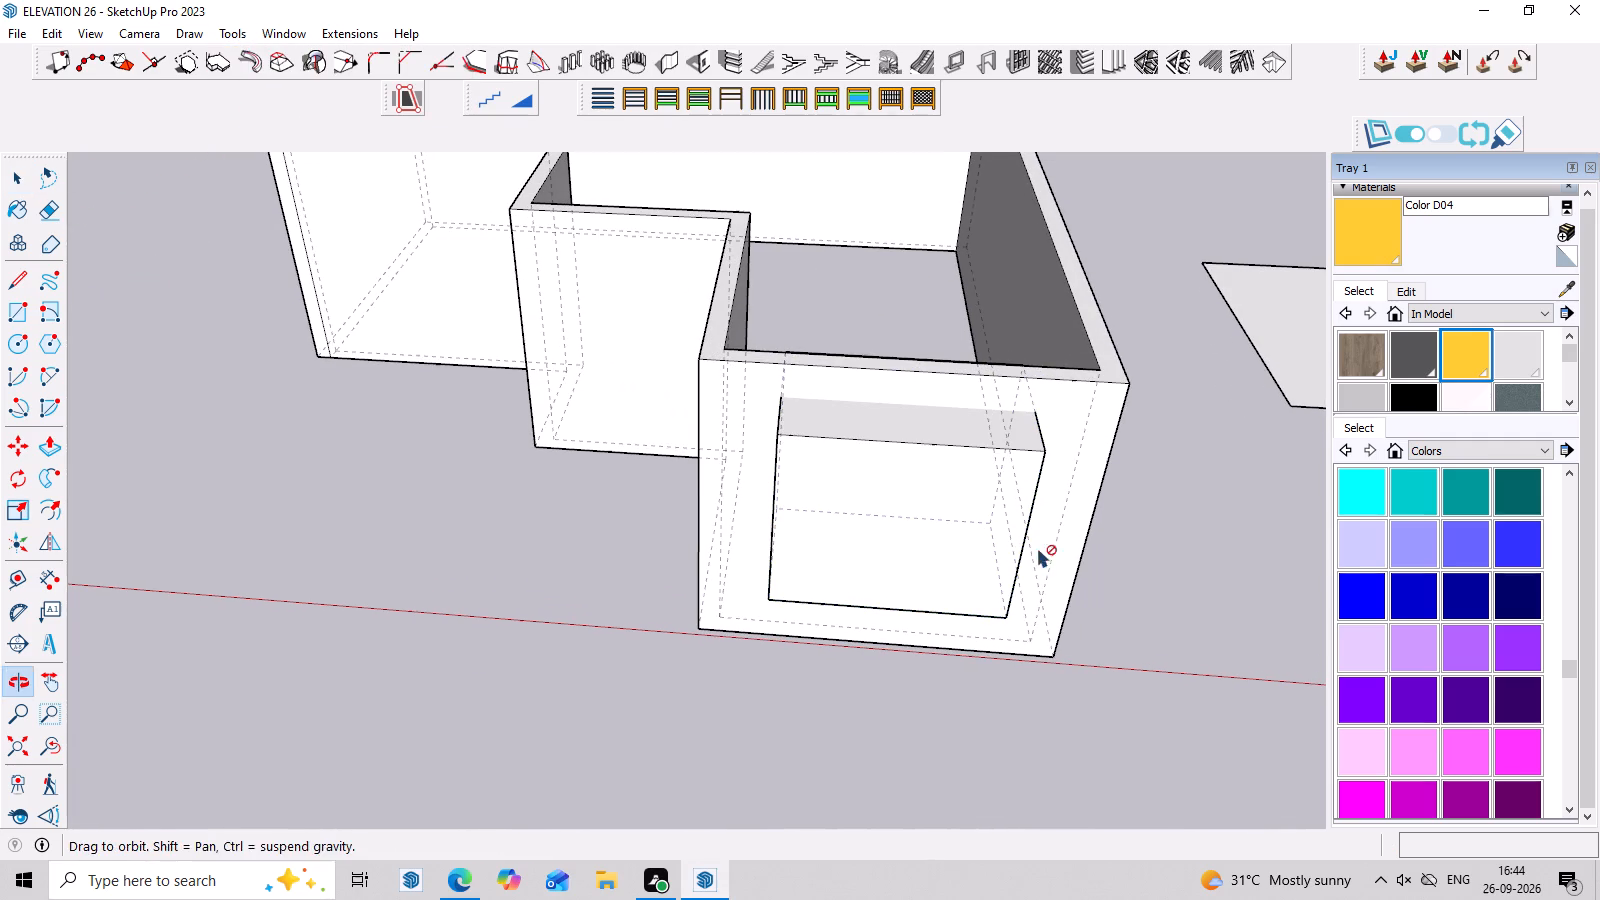
pyautogui.press('space')
pyautogui.doubleClick(1107, 414)
pyautogui.click(1107, 414)
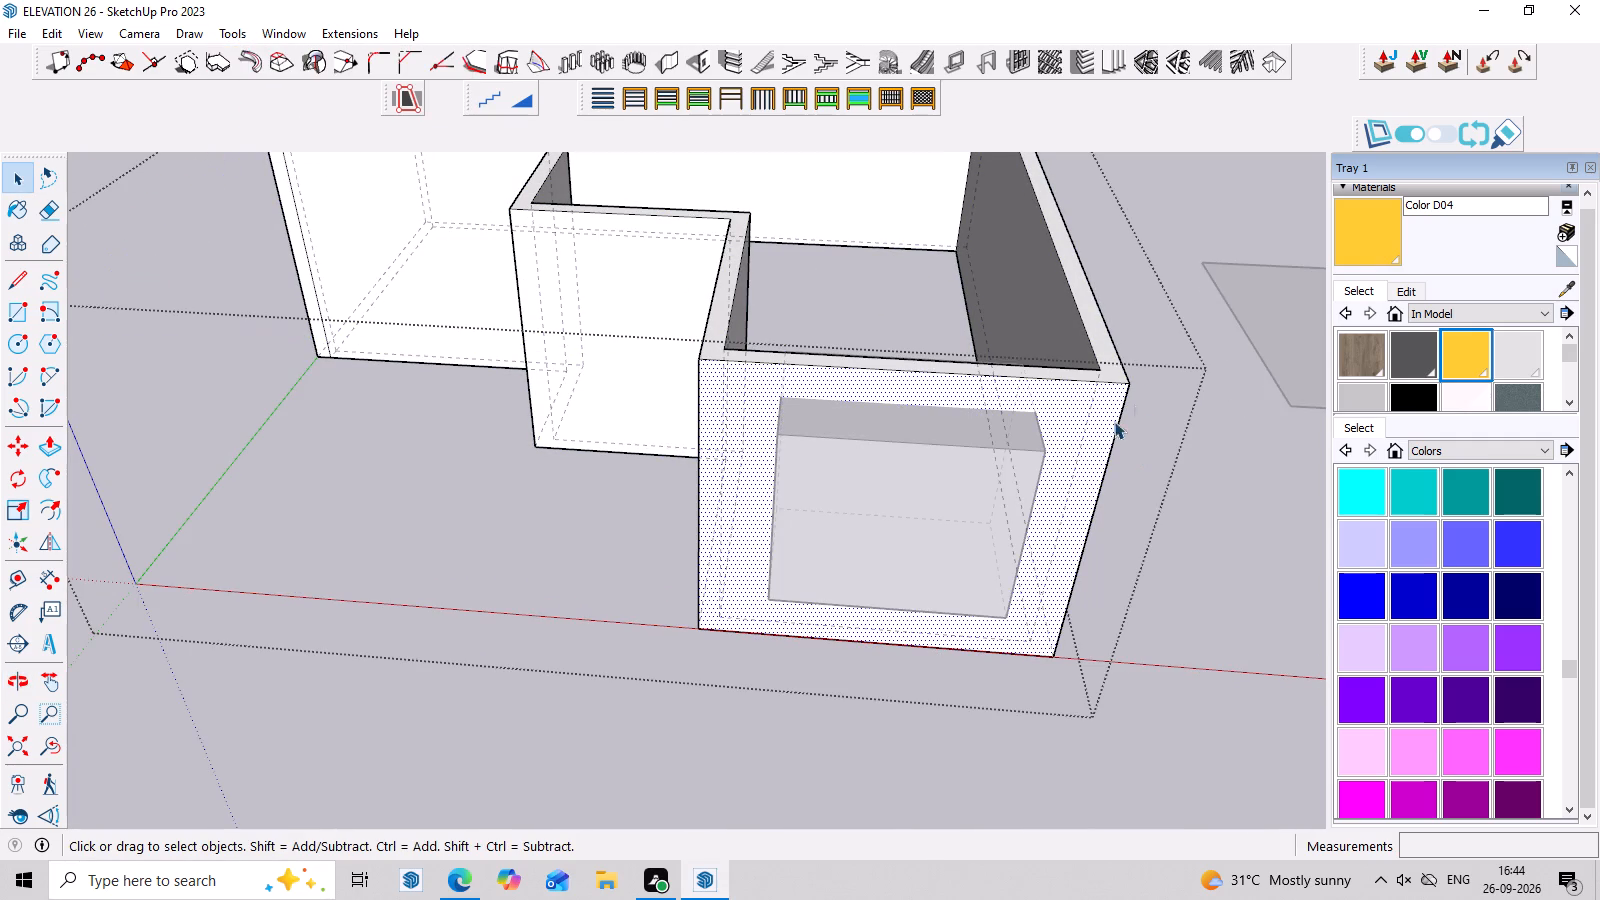
pyautogui.click(1182, 336)
pyautogui.click(1077, 434)
pyautogui.click(1176, 285)
pyautogui.press('space')
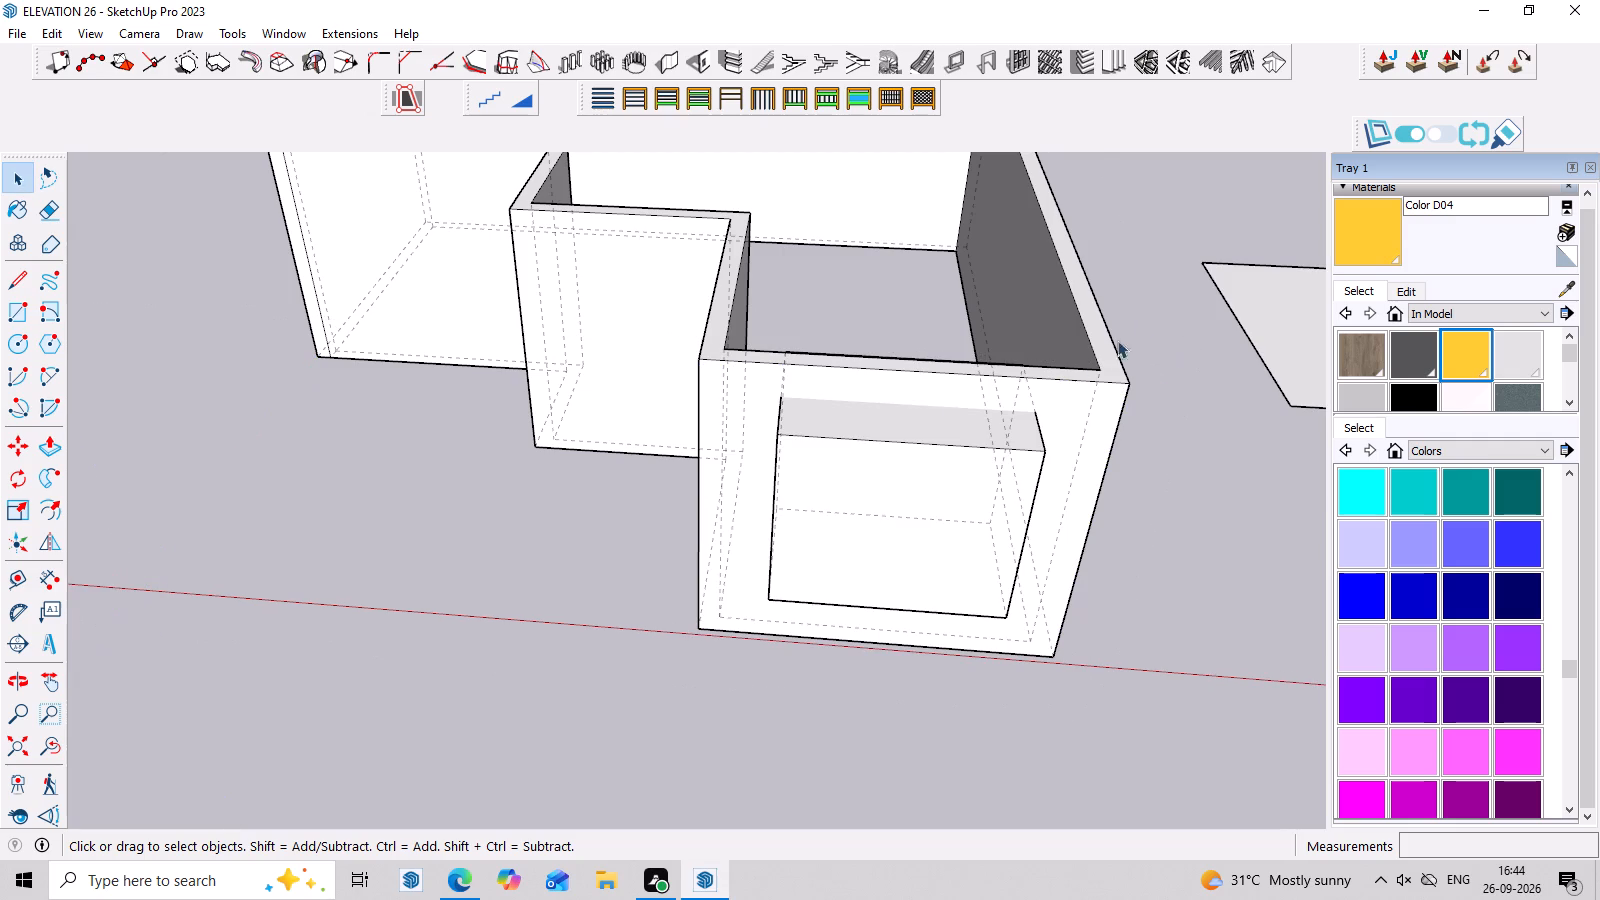
pyautogui.scroll(-2, 1104, 543)
pyautogui.moveTo(1154, 539); pyautogui.dragTo(1128, 288, button='middle')
pyautogui.doubleClick(1037, 346)
pyautogui.moveTo(1106, 391); pyautogui.dragTo(1120, 528, button='middle')
pyautogui.doubleClick(1218, 381)
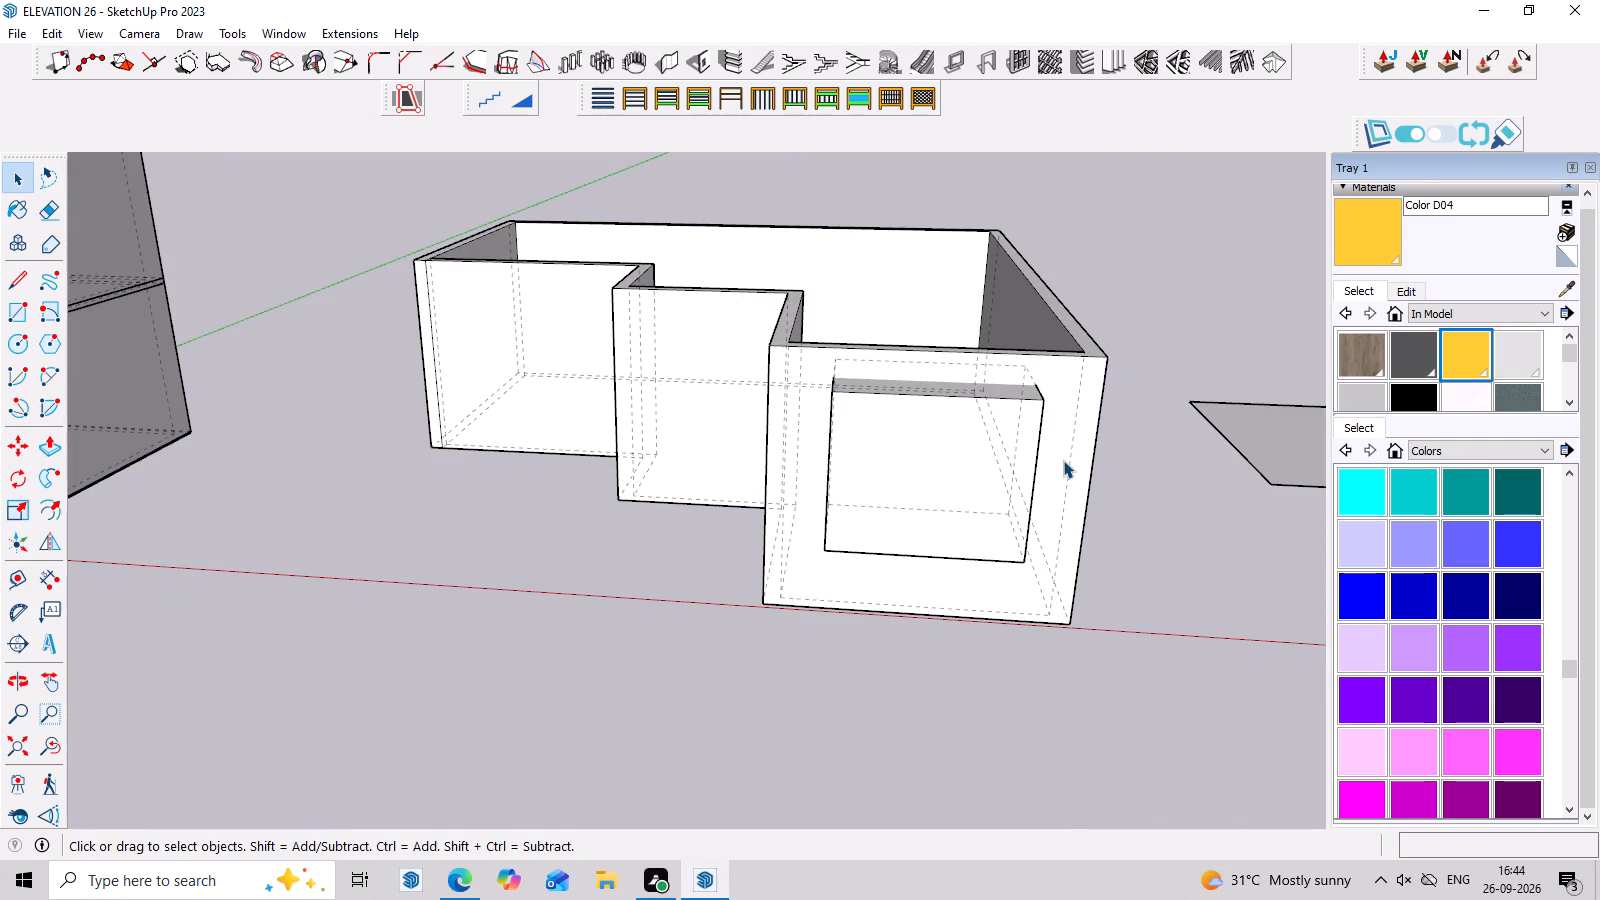
pyautogui.click(1063, 460)
pyautogui.rightClick(1063, 460)
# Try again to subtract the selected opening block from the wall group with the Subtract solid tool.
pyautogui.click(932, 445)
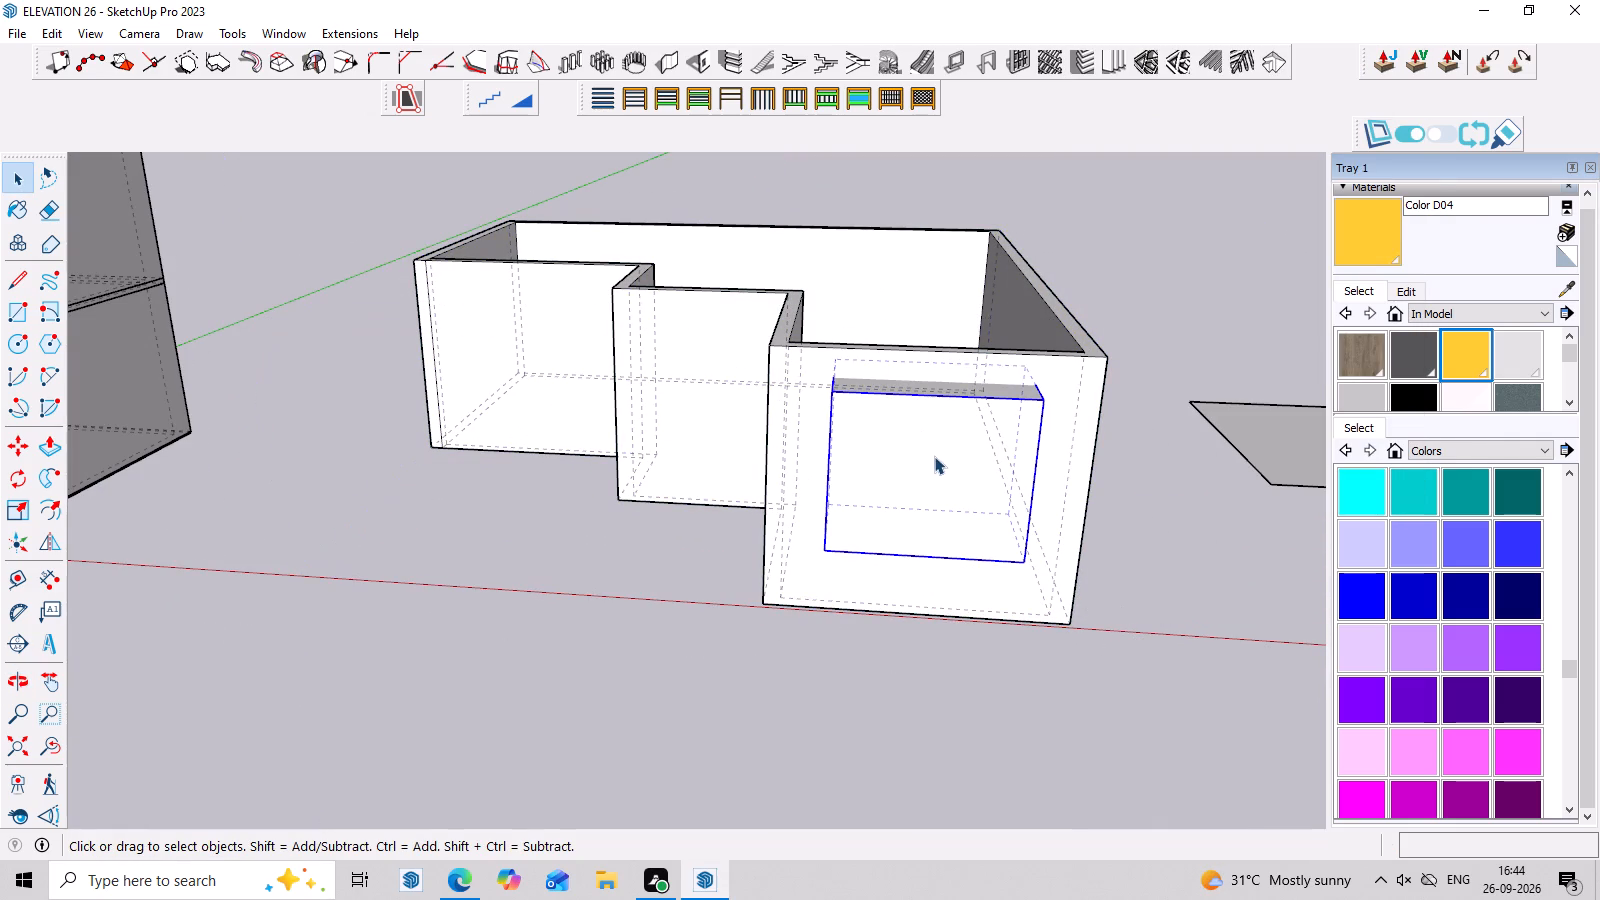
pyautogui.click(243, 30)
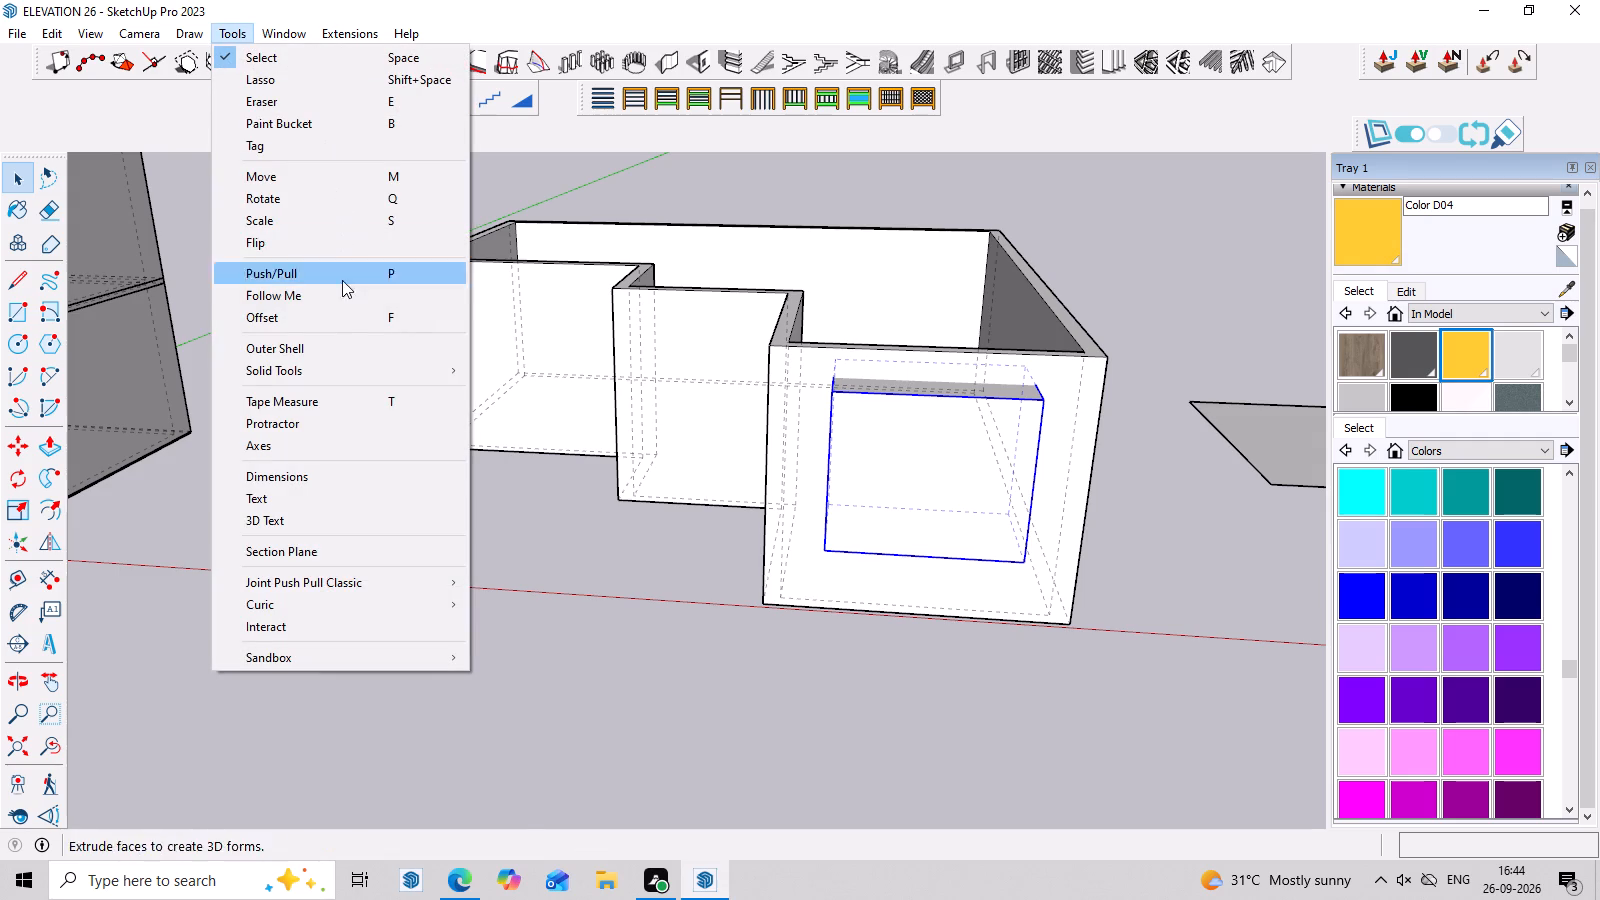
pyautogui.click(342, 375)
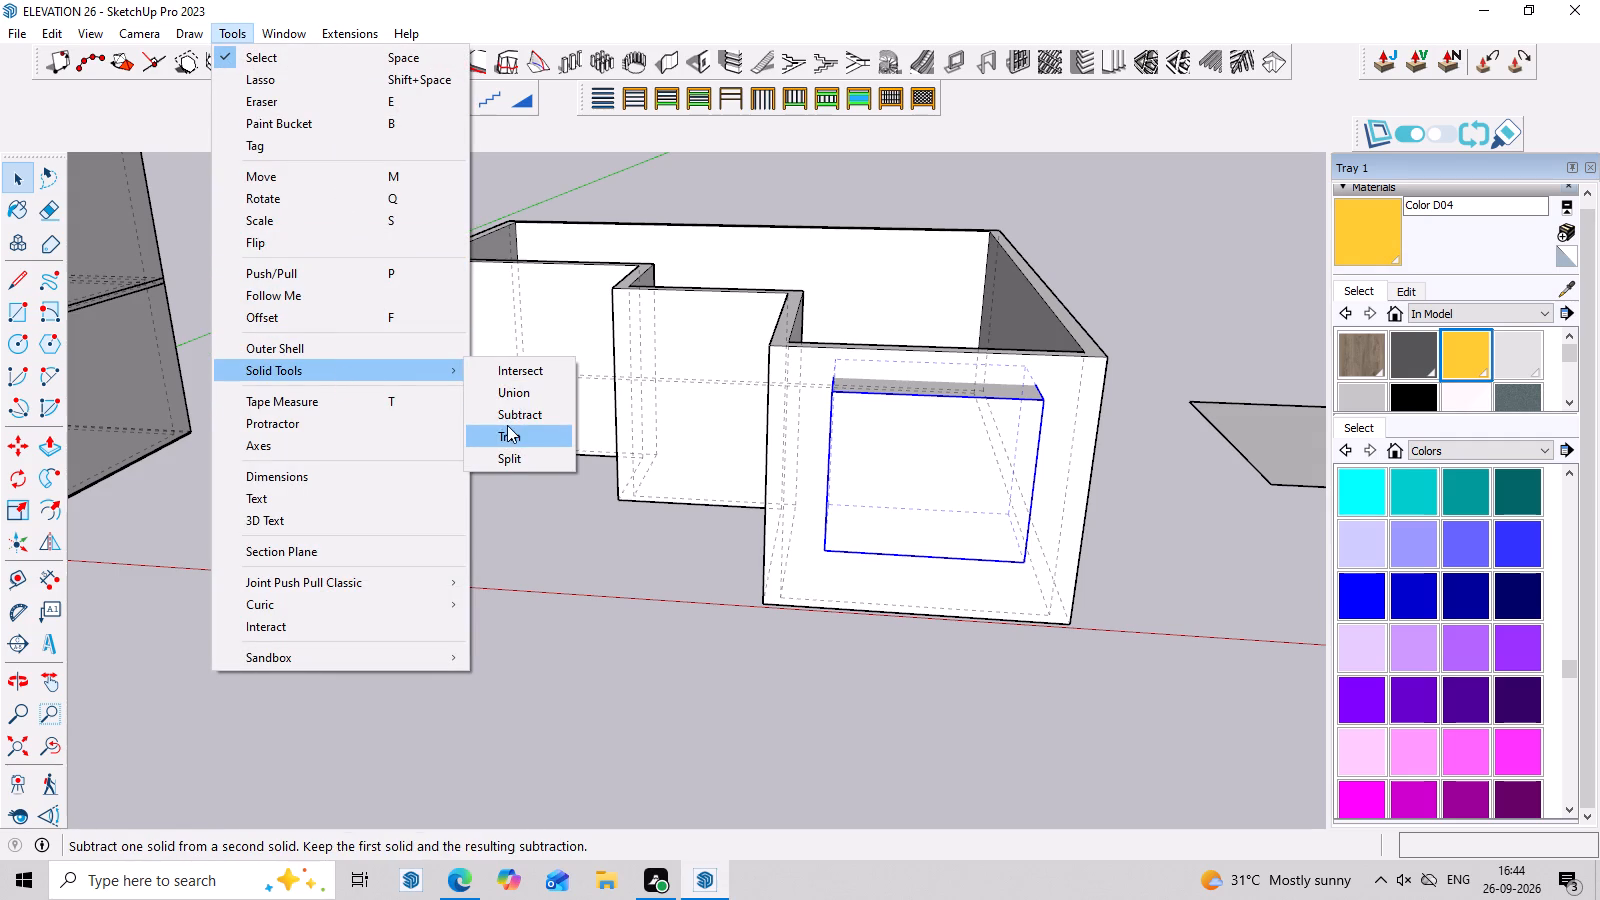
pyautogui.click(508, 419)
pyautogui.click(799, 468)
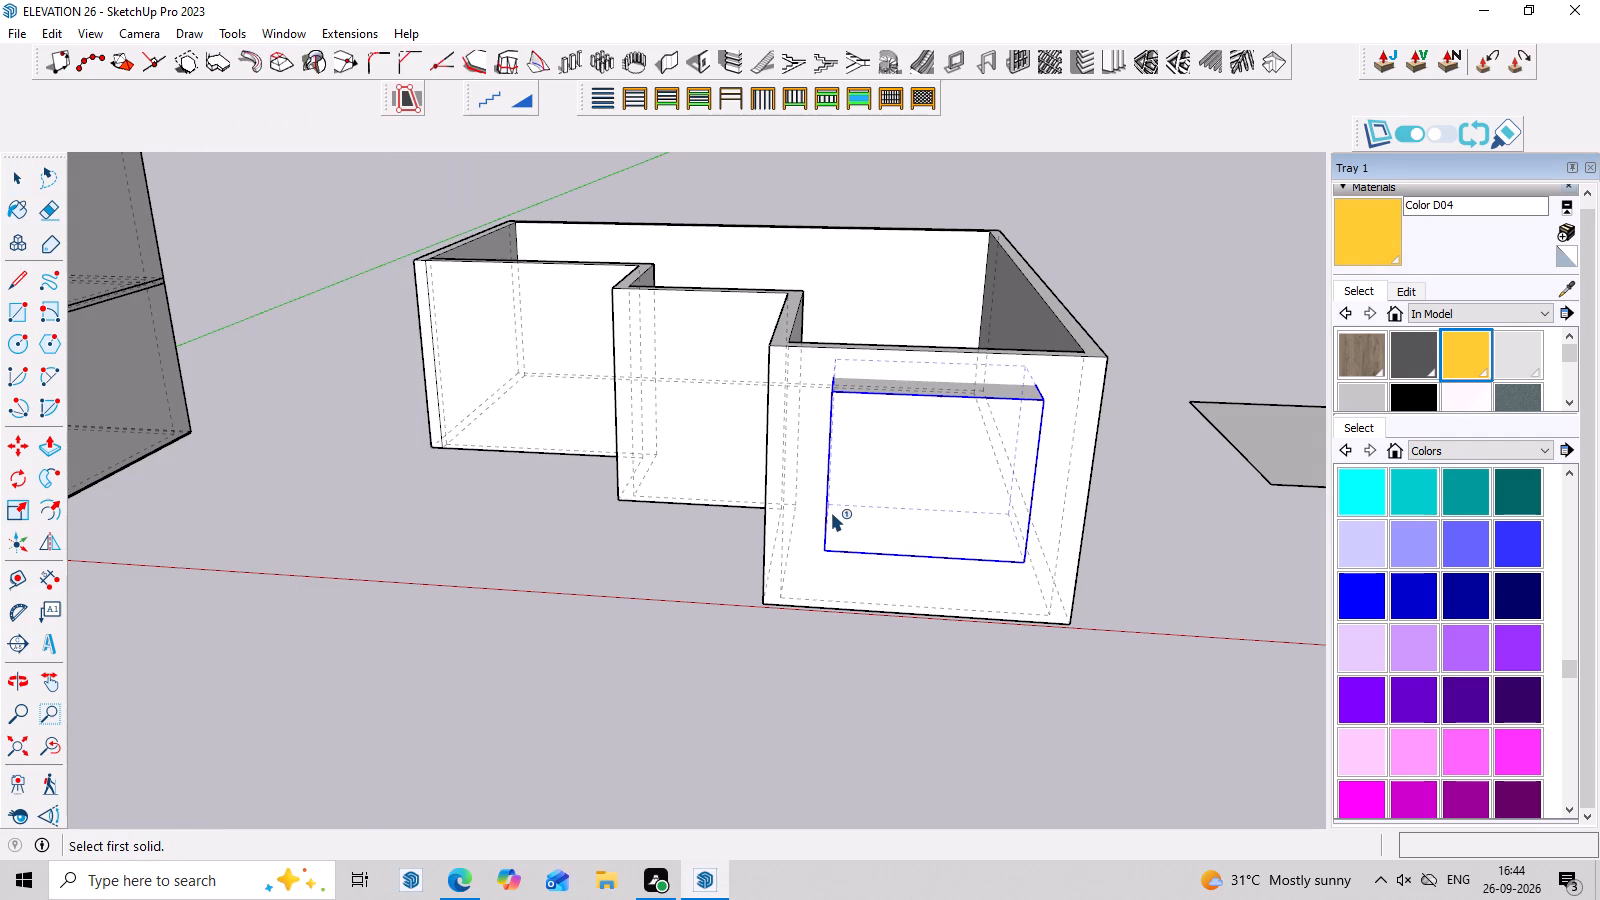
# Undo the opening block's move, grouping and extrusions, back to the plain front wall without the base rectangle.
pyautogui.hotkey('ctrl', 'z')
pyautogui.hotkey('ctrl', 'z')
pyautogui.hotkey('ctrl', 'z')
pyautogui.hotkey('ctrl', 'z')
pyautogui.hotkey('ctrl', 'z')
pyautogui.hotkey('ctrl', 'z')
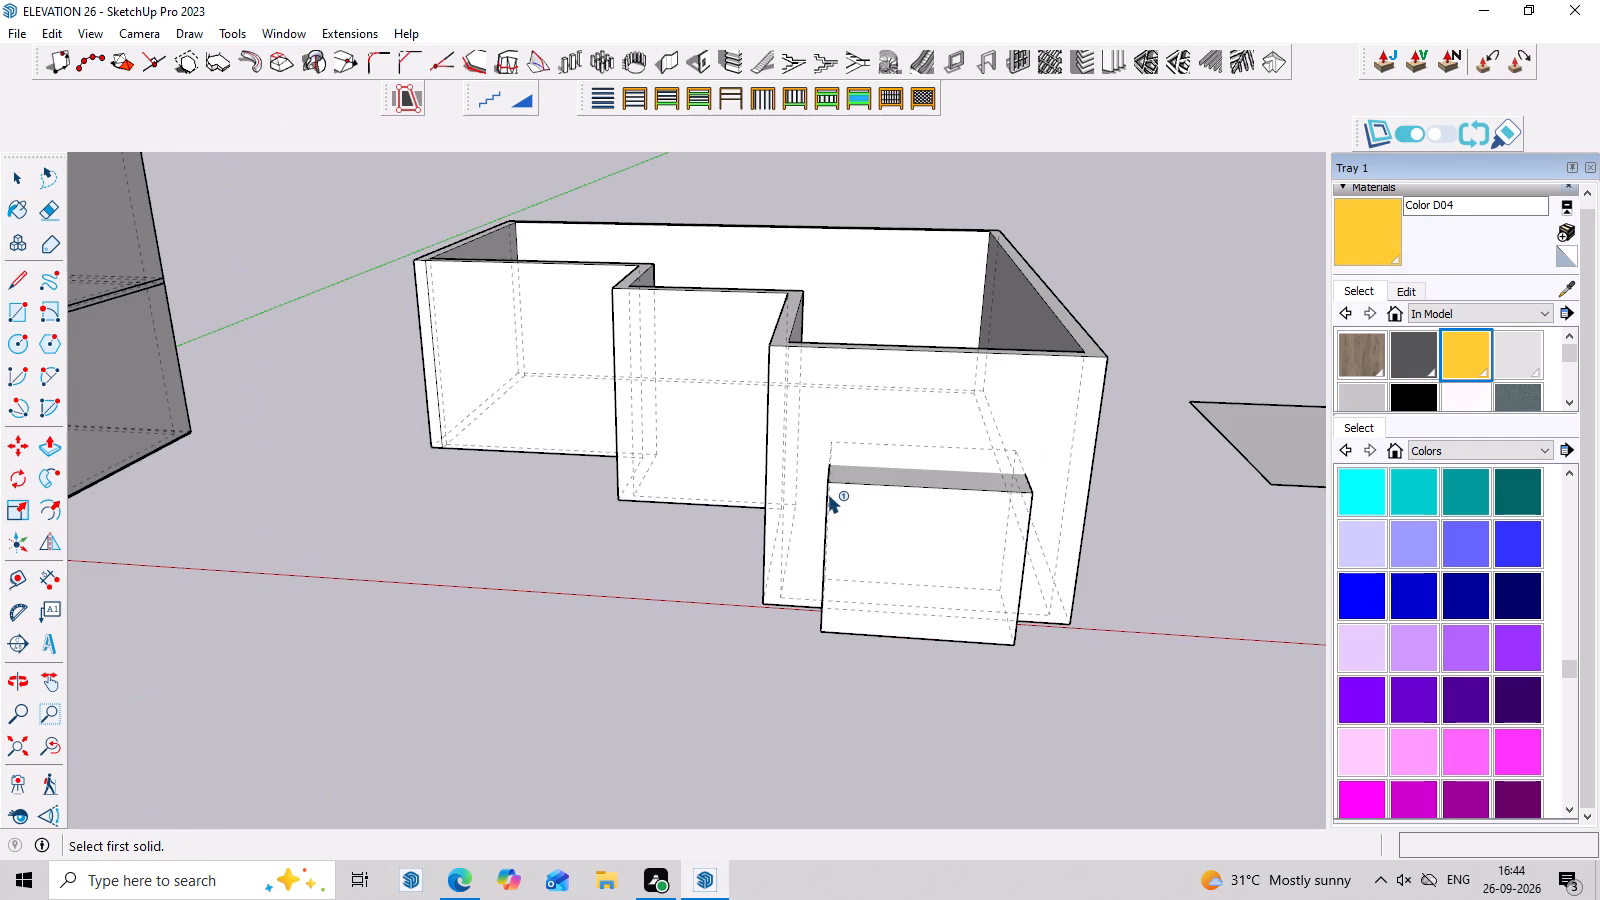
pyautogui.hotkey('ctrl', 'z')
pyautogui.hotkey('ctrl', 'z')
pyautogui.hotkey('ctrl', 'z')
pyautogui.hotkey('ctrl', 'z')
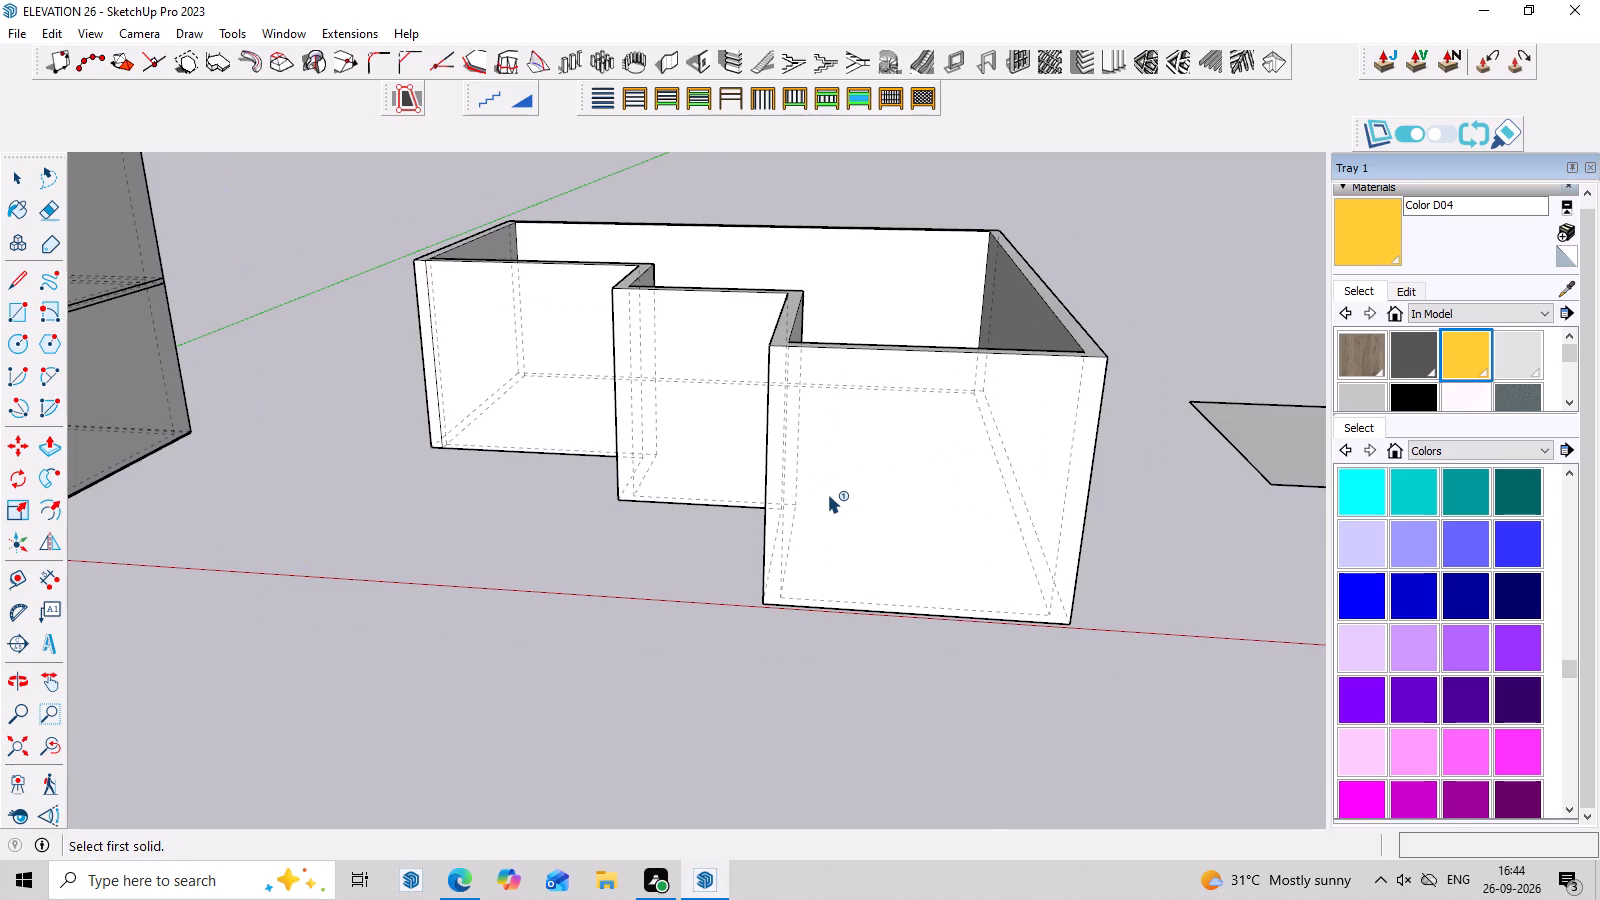
# Undo the wall group's extrusion, its grouping and the inner face removal, back to the flat stepped plan with its wall outline.
pyautogui.hotkey('ctrl', 'z')
pyautogui.hotkey('ctrl', 'z')
pyautogui.hotkey('ctrl', 'z')
pyautogui.hotkey('ctrl', 'z')
pyautogui.hotkey('ctrl', 'z')
pyautogui.moveTo(837, 434); pyautogui.dragTo(840, 436, button='middle')
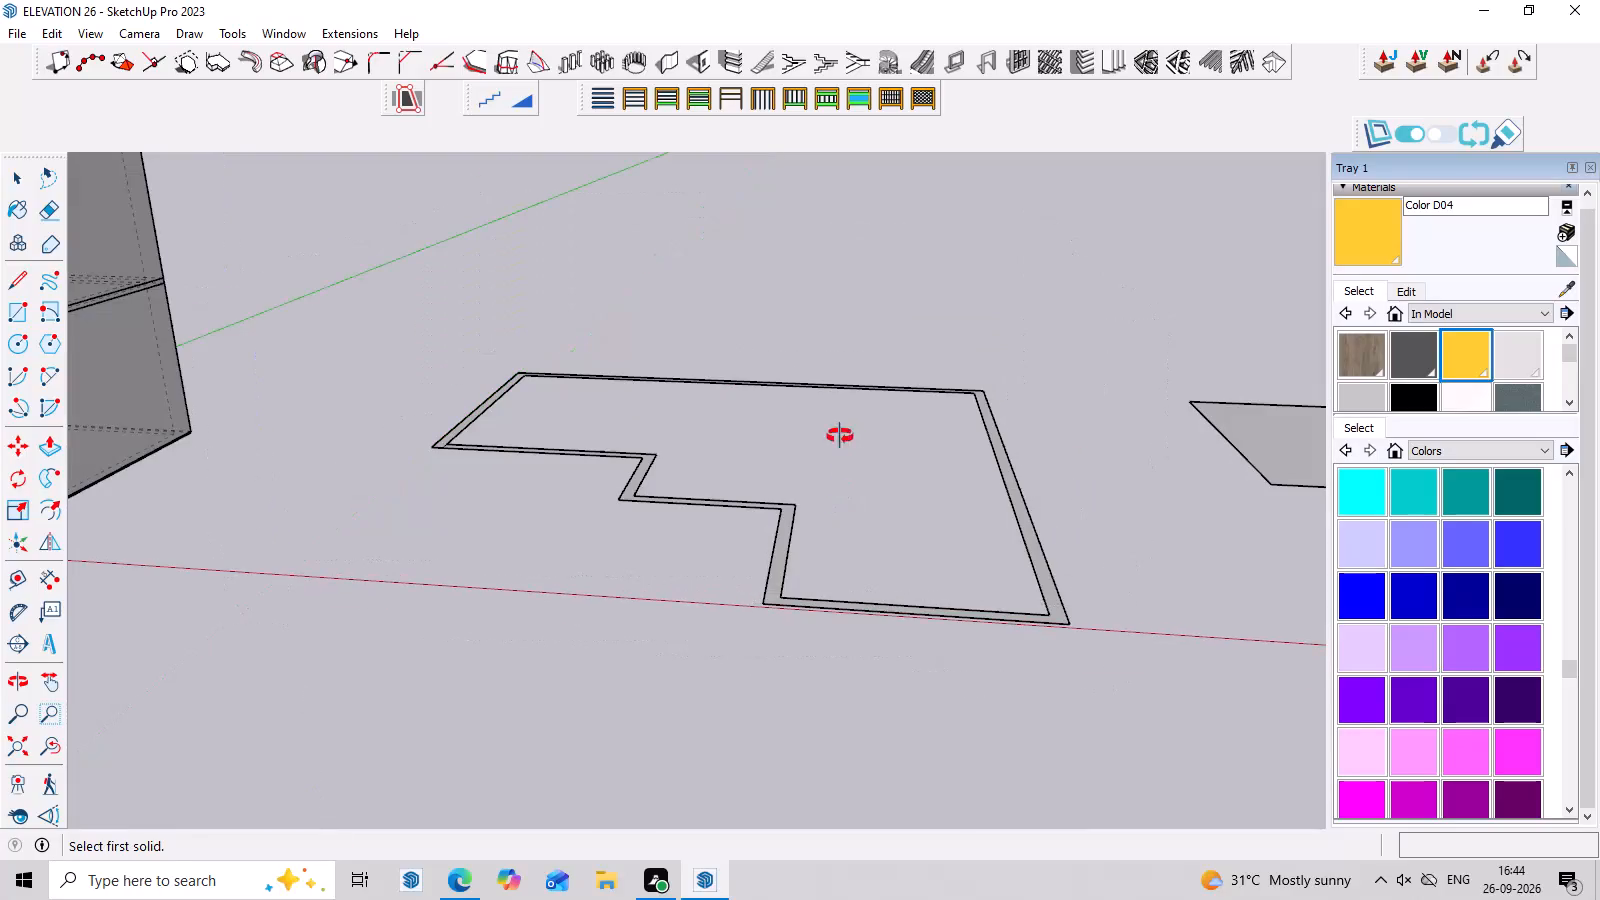
pyautogui.moveTo(840, 436); pyautogui.dragTo(856, 595, button='middle')
pyautogui.scroll(-6, 897, 465)
pyautogui.moveTo(984, 403); pyautogui.dragTo(1001, 481, button='middle')
pyautogui.press('space')
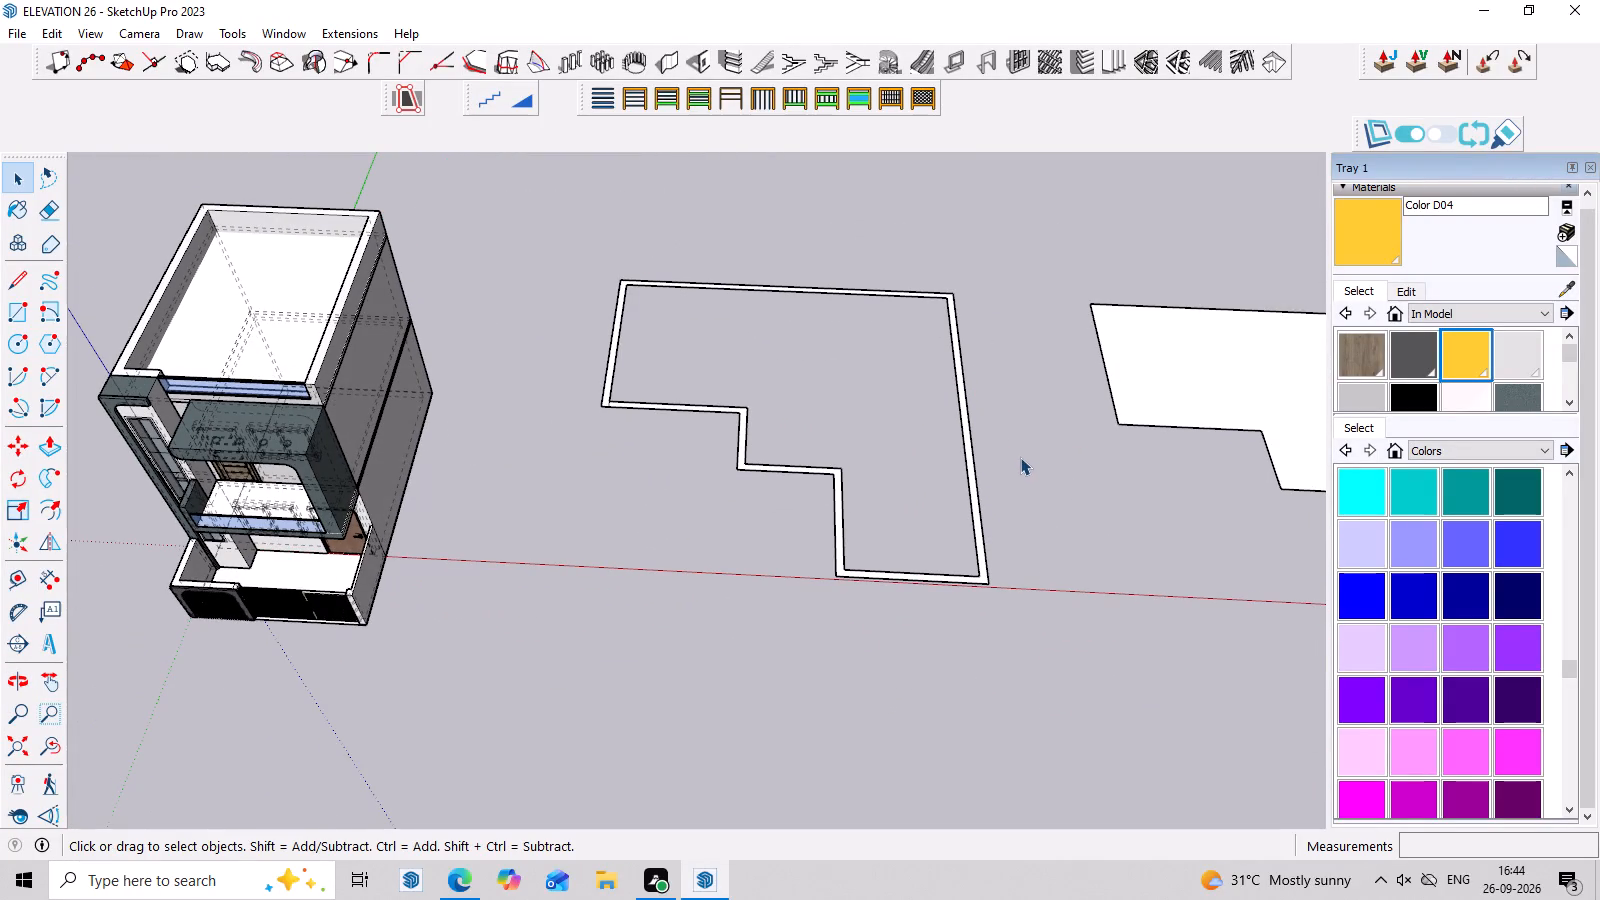
pyautogui.hotkey('ctrl', 'z')
pyautogui.hotkey('ctrl', 'z')
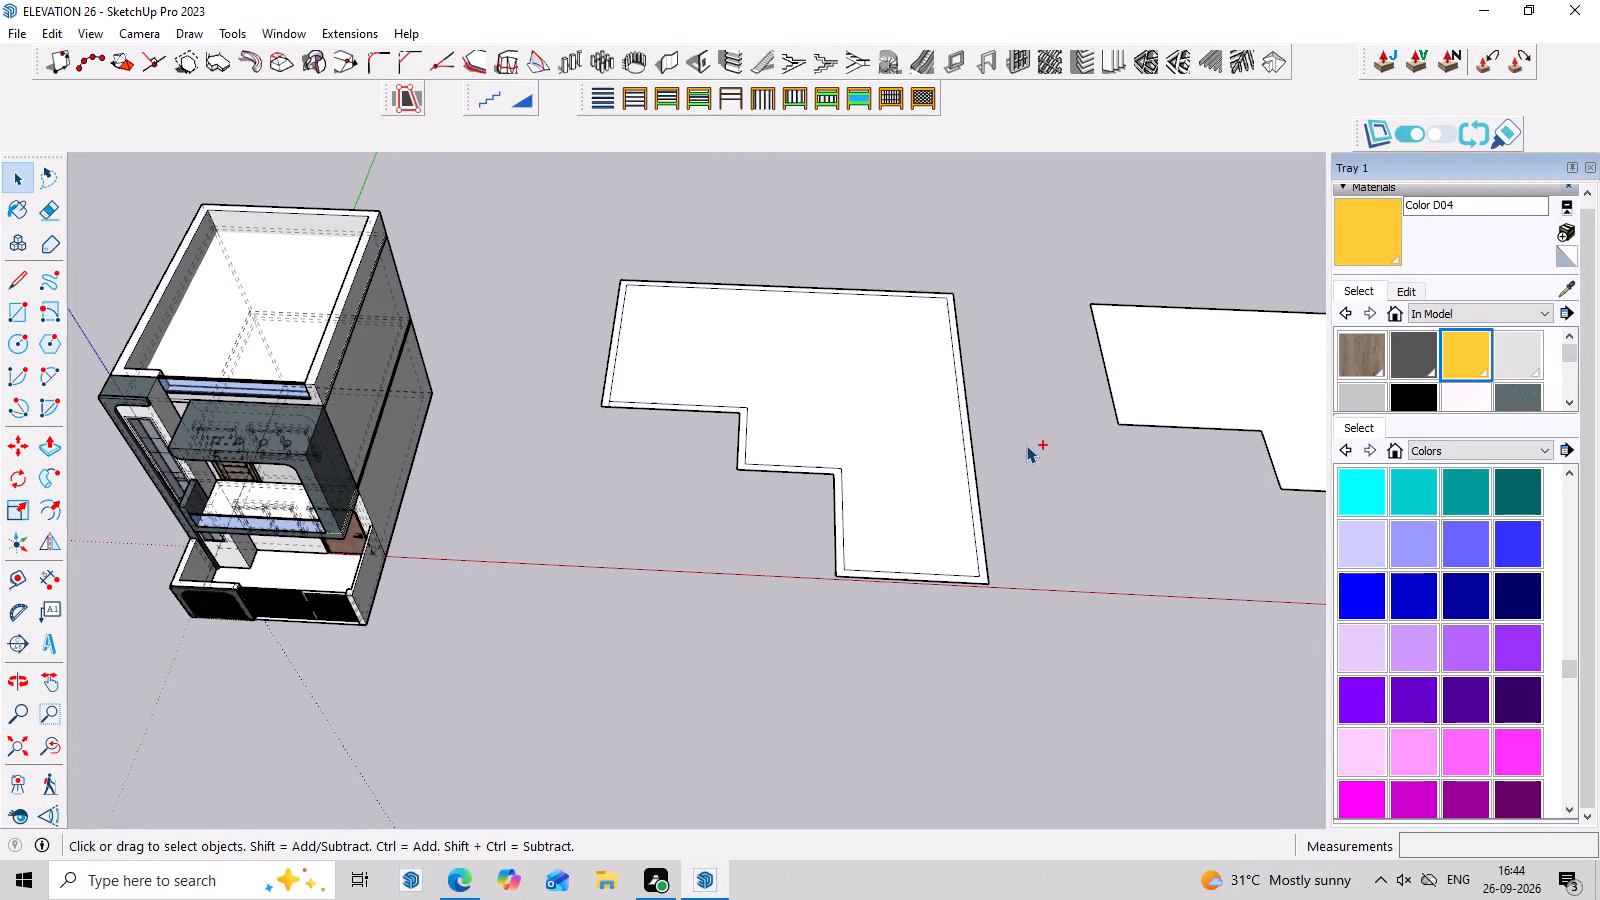
# Cut the inner floor face out of the stepped plan, leaving only the wall strip.
pyautogui.press('space')
pyautogui.click(858, 408)
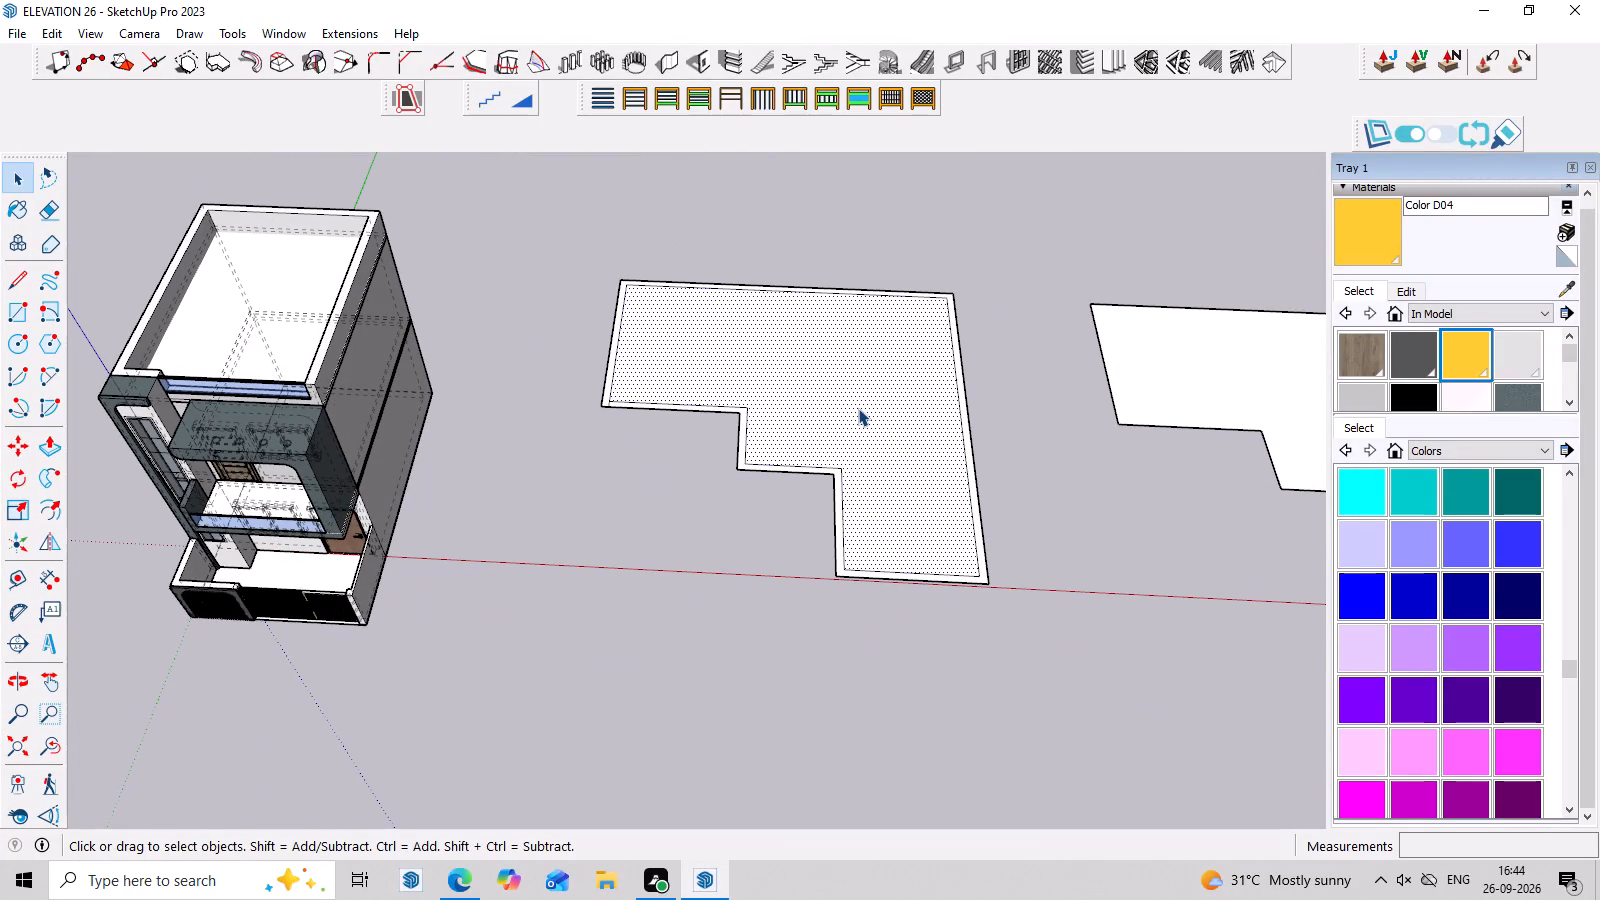
pyautogui.hotkey('ctrl', 'x')
# Make the whole stepped wall strip into a group.
pyautogui.scroll(3, 986, 580)
pyautogui.click(982, 573)
pyautogui.scroll(3, 982, 573)
pyautogui.tripleClick(982, 573)
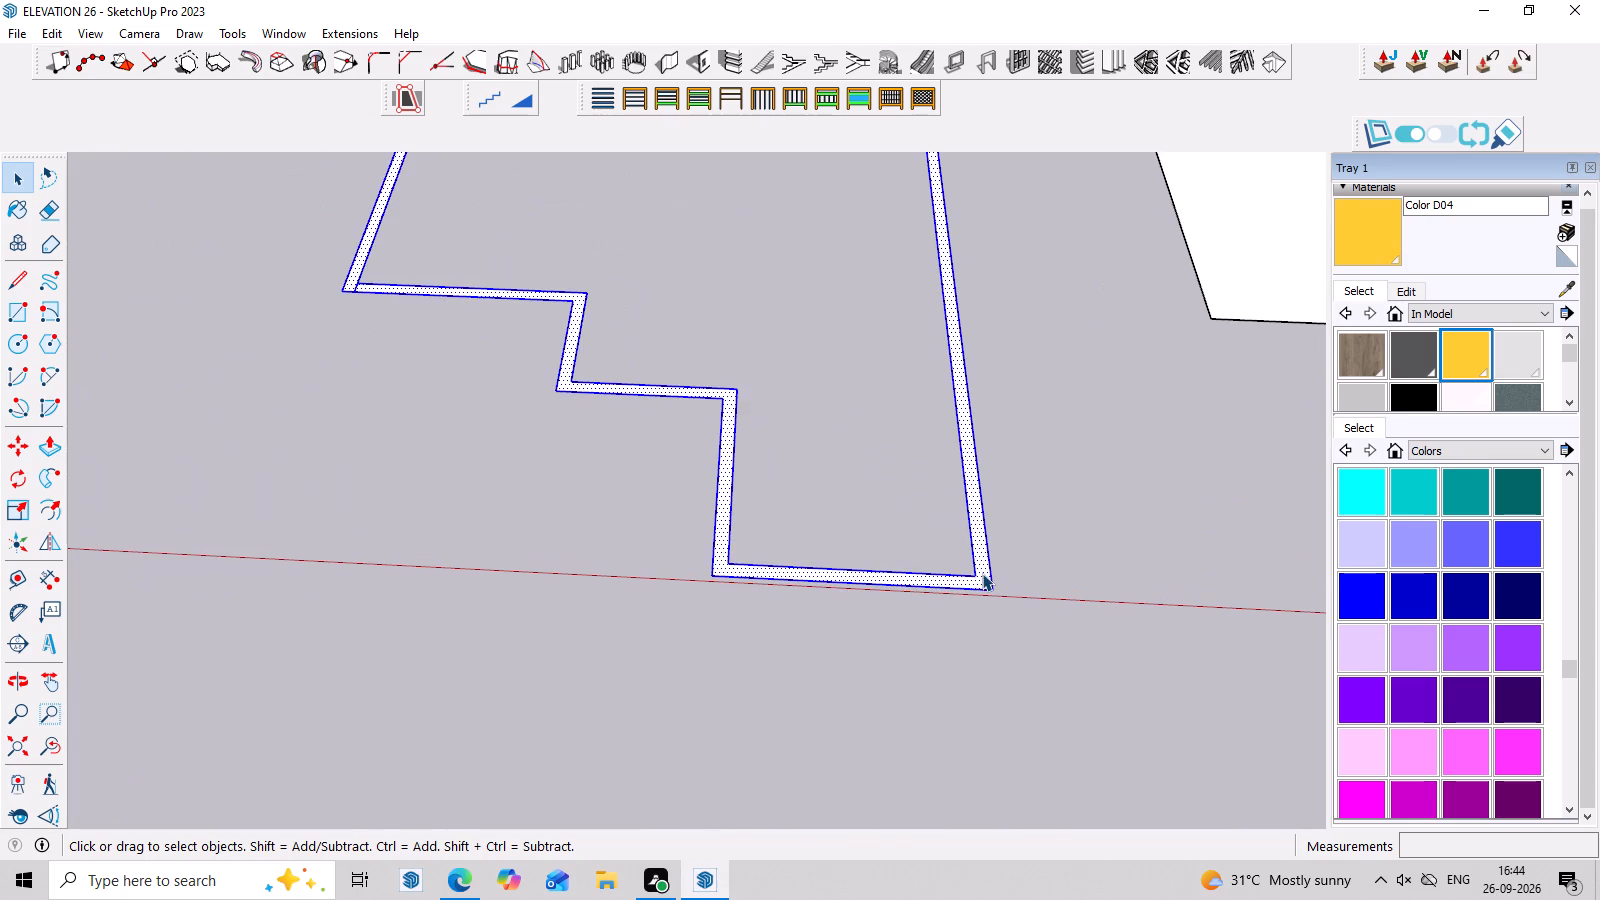
pyautogui.rightClick(982, 573)
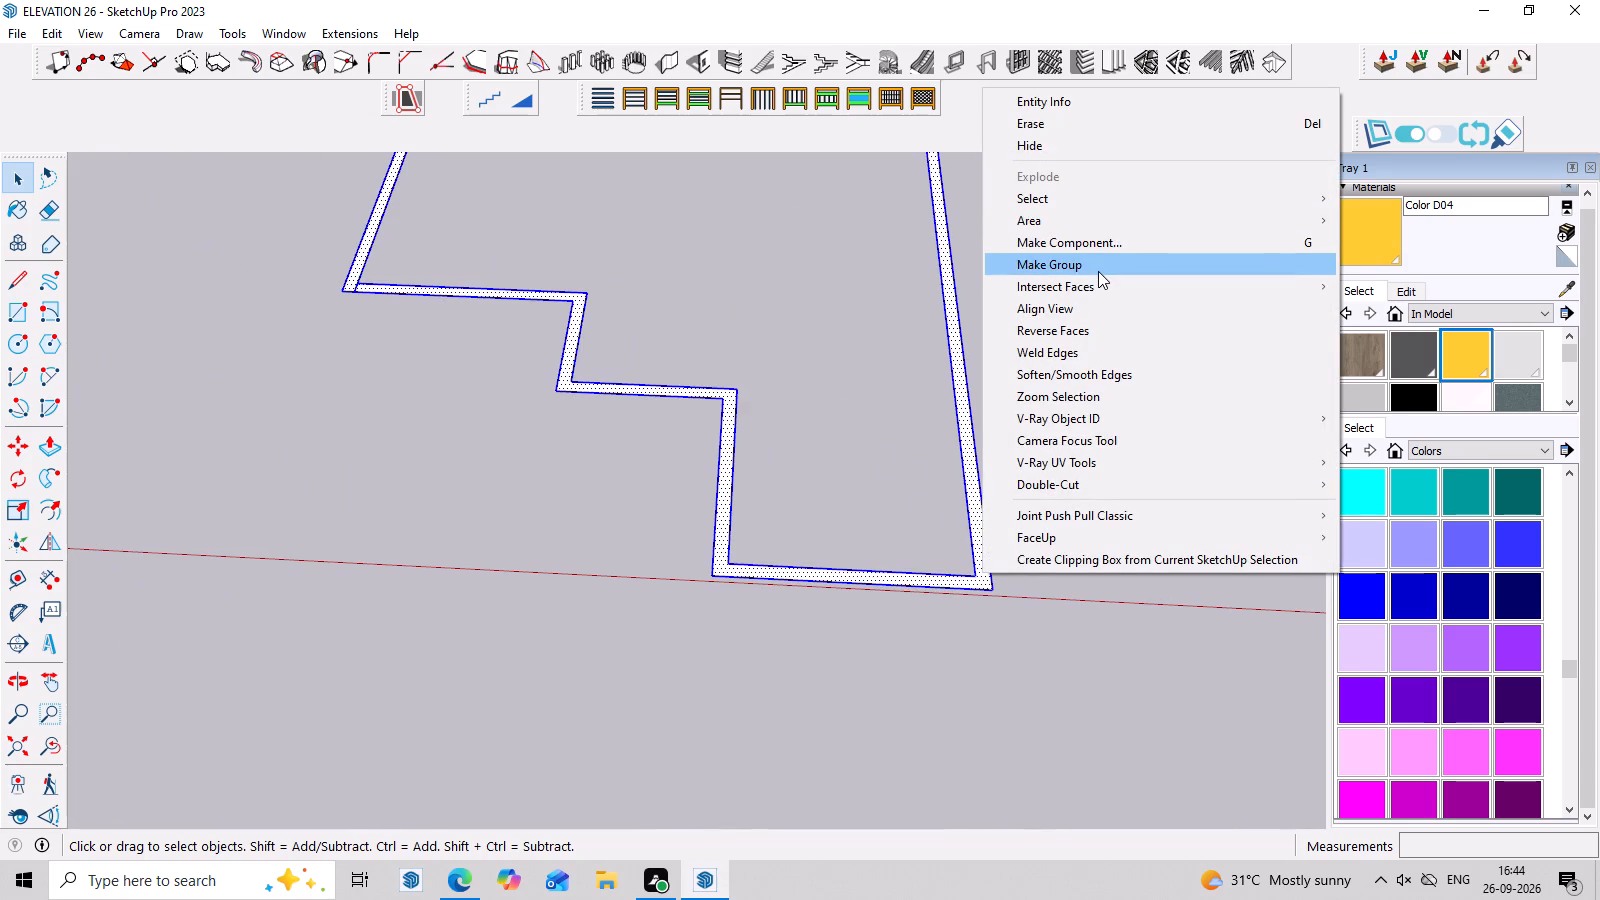
pyautogui.click(1098, 271)
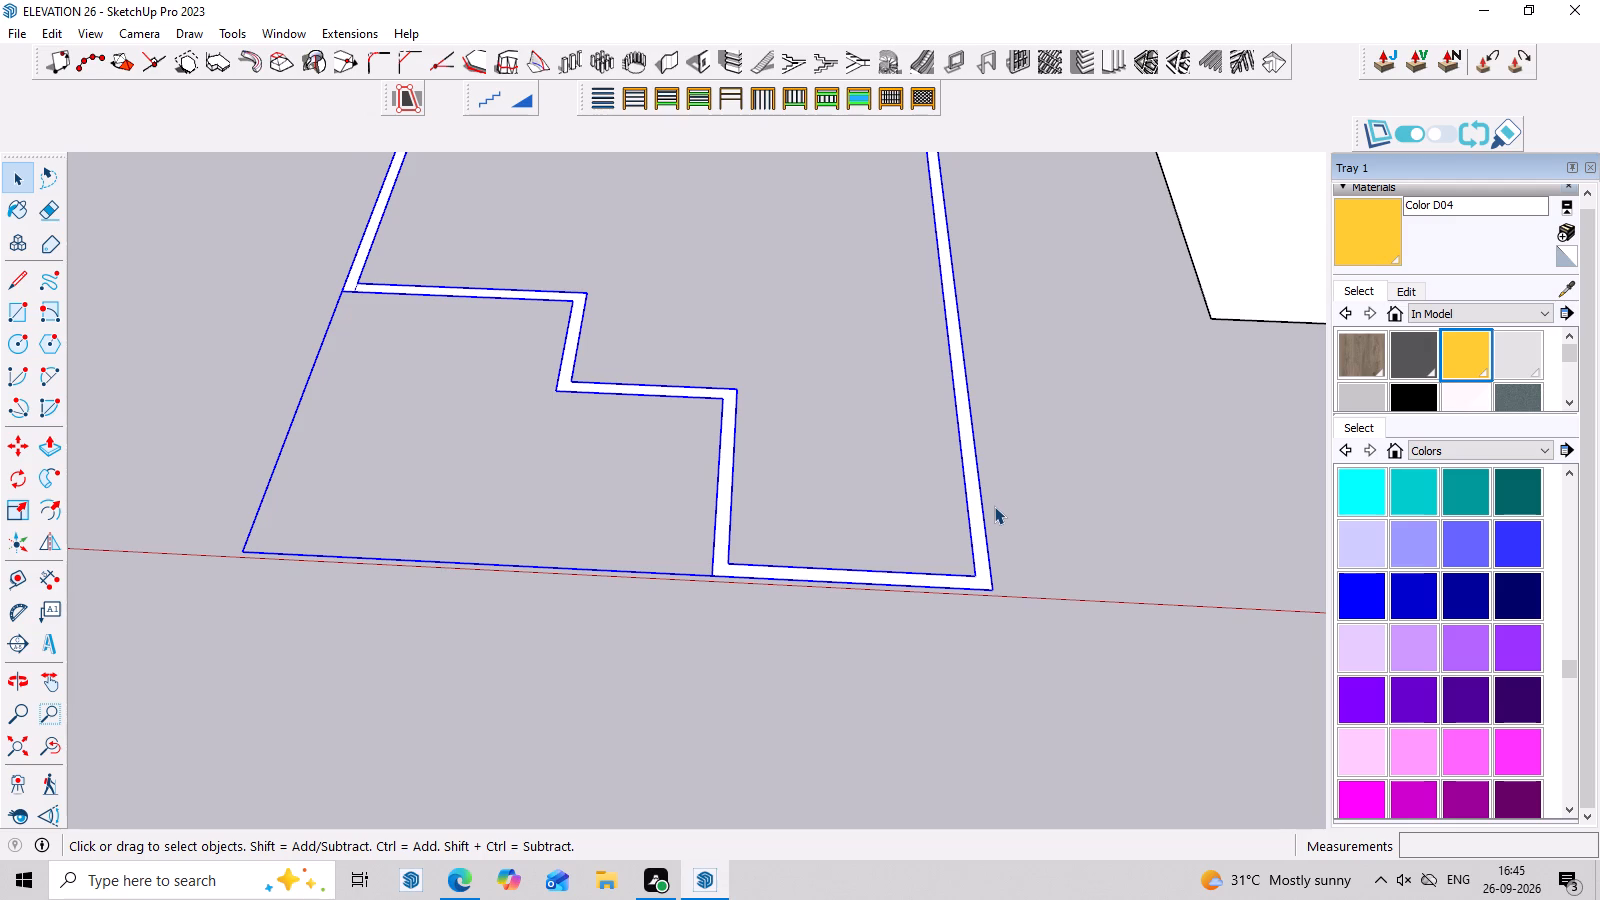
# Inside the wall group, extrude the strip's face 12' upward, and close the group.
pyautogui.scroll(3, 992, 514)
pyautogui.doubleClick(971, 539)
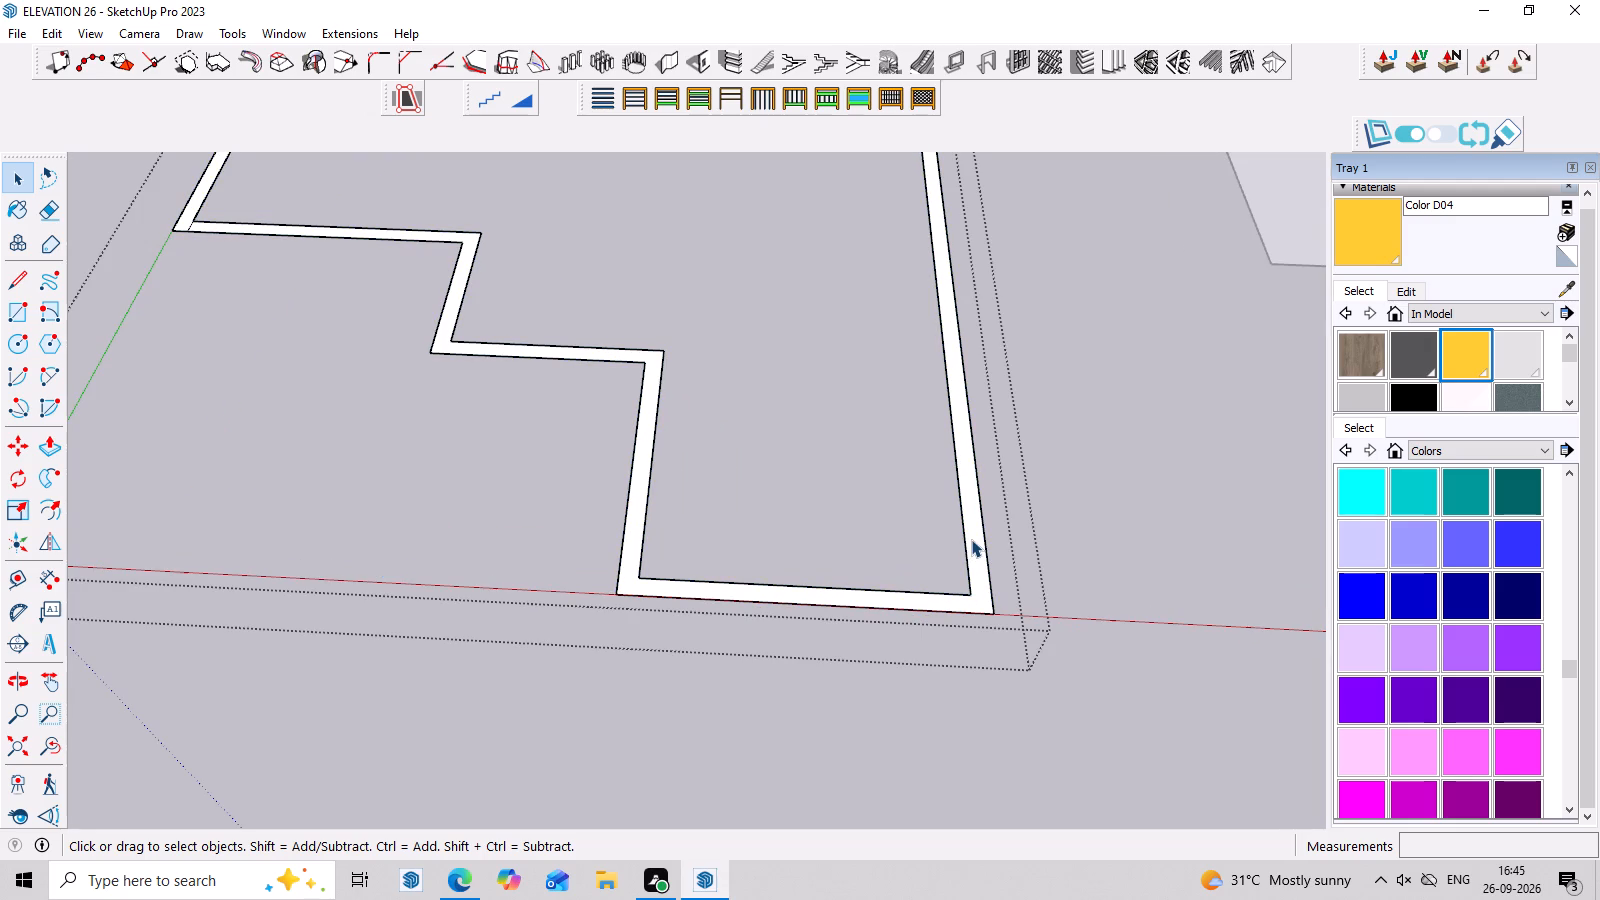
pyautogui.click(971, 539)
pyautogui.press('p')
pyautogui.click(971, 539)
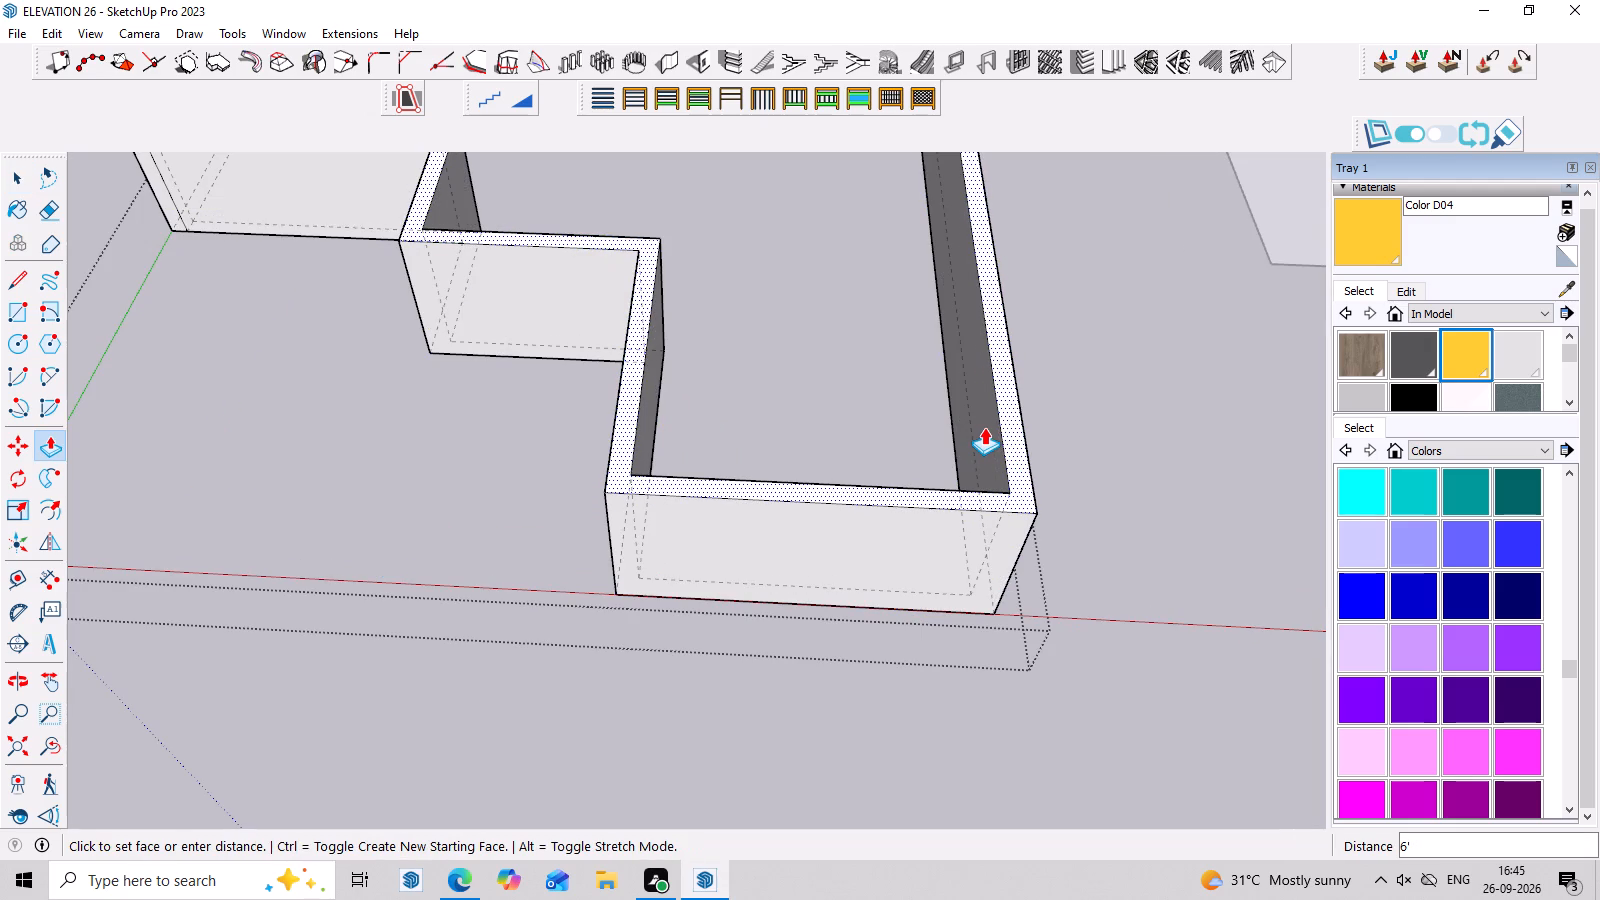
pyautogui.write("12'")
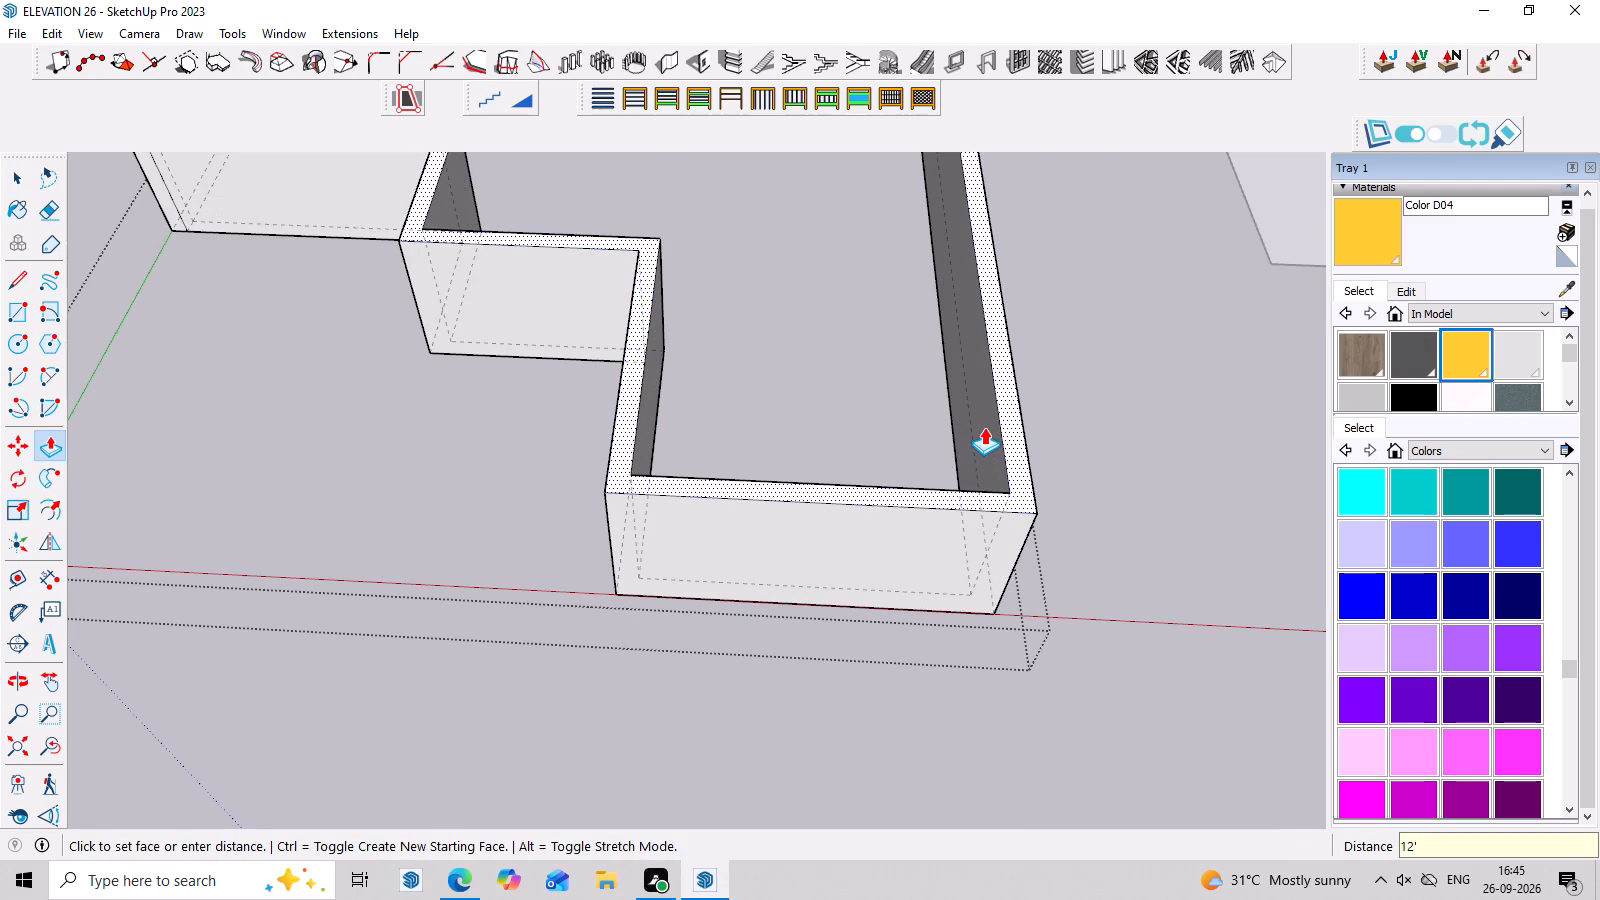
pyautogui.press('Return')
pyautogui.scroll(-2, 1016, 559)
pyautogui.moveTo(1030, 582); pyautogui.dragTo(1066, 353, button='middle')
pyautogui.press('space')
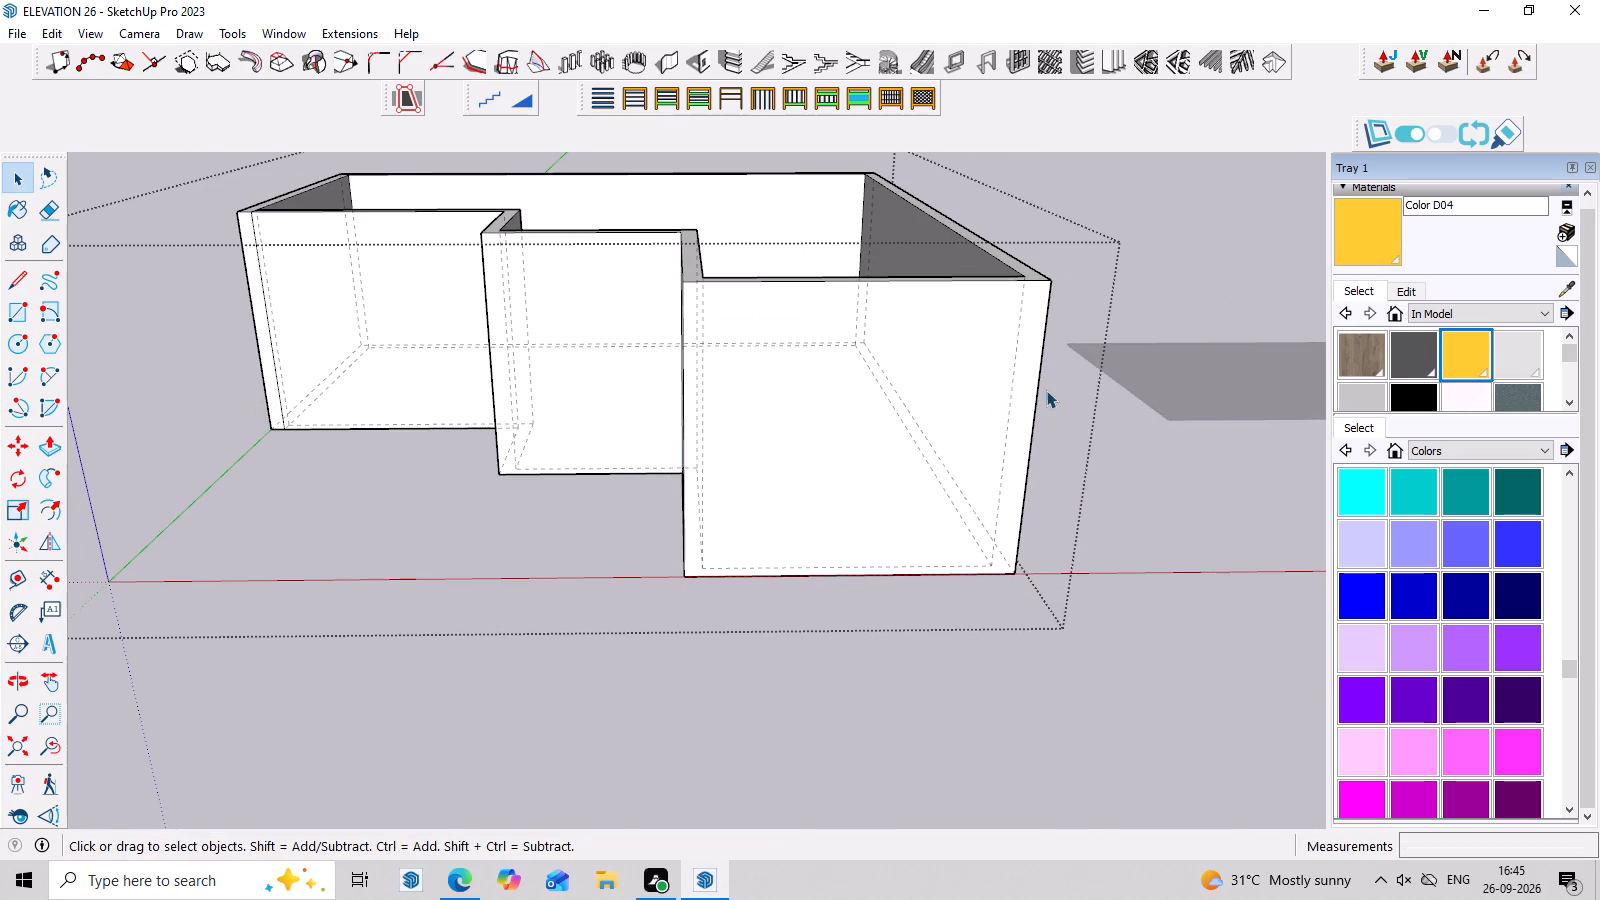
pyautogui.click(1090, 381)
pyautogui.click(1156, 275)
pyautogui.click(902, 348)
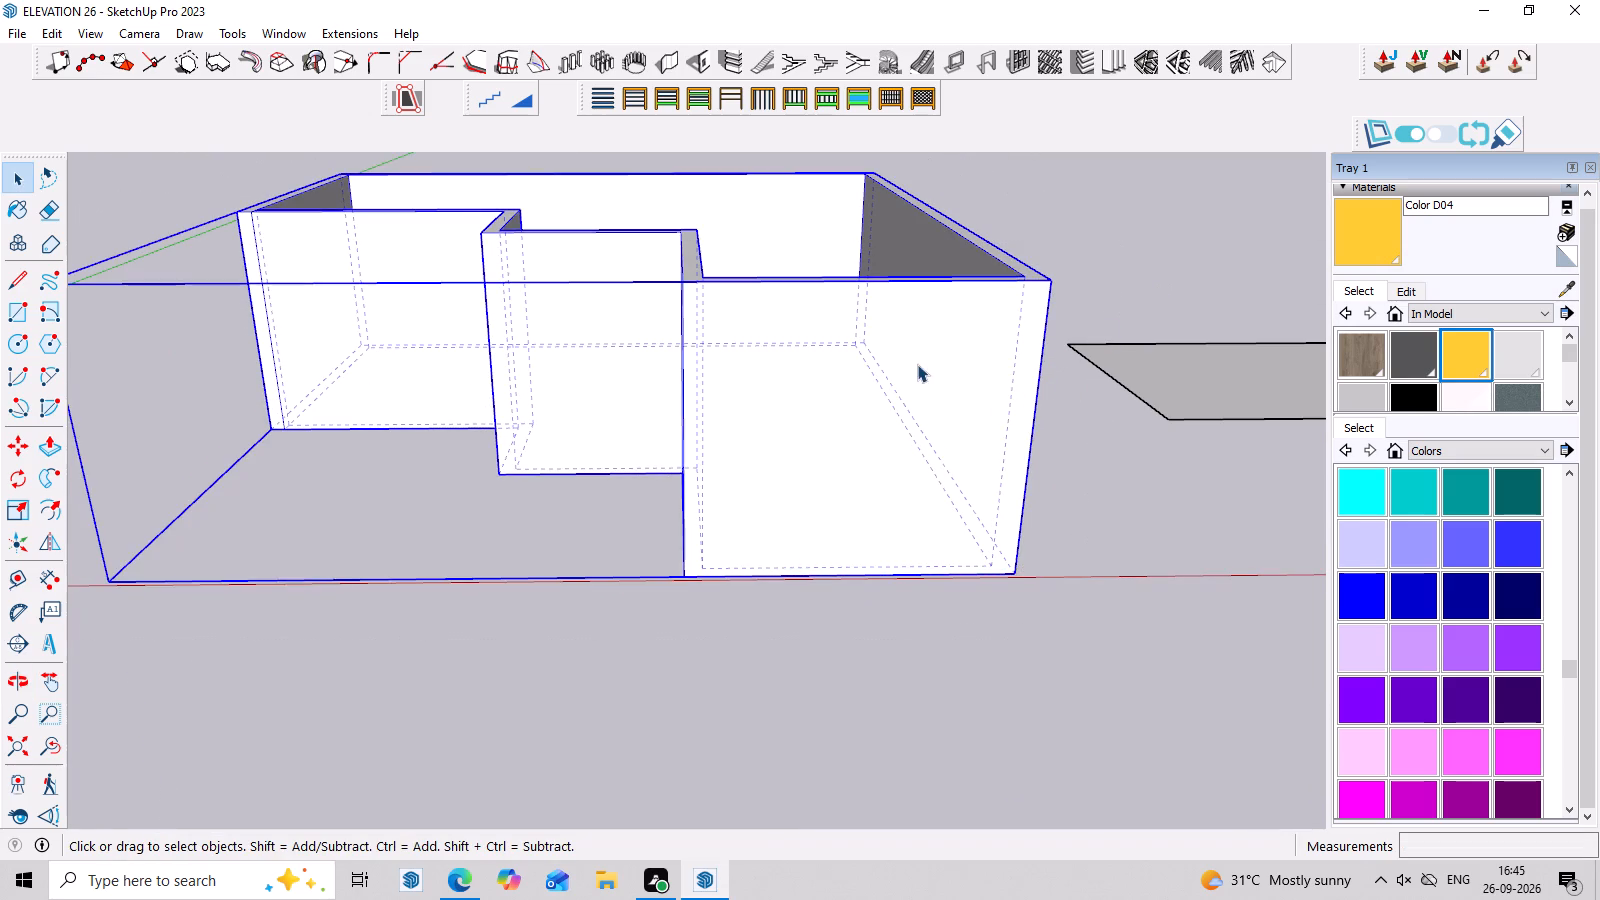
pyautogui.moveTo(1026, 444); pyautogui.dragTo(1029, 521, button='middle')
pyautogui.moveTo(1070, 522); pyautogui.dragTo(1022, 429, button='middle')
pyautogui.click(1054, 445)
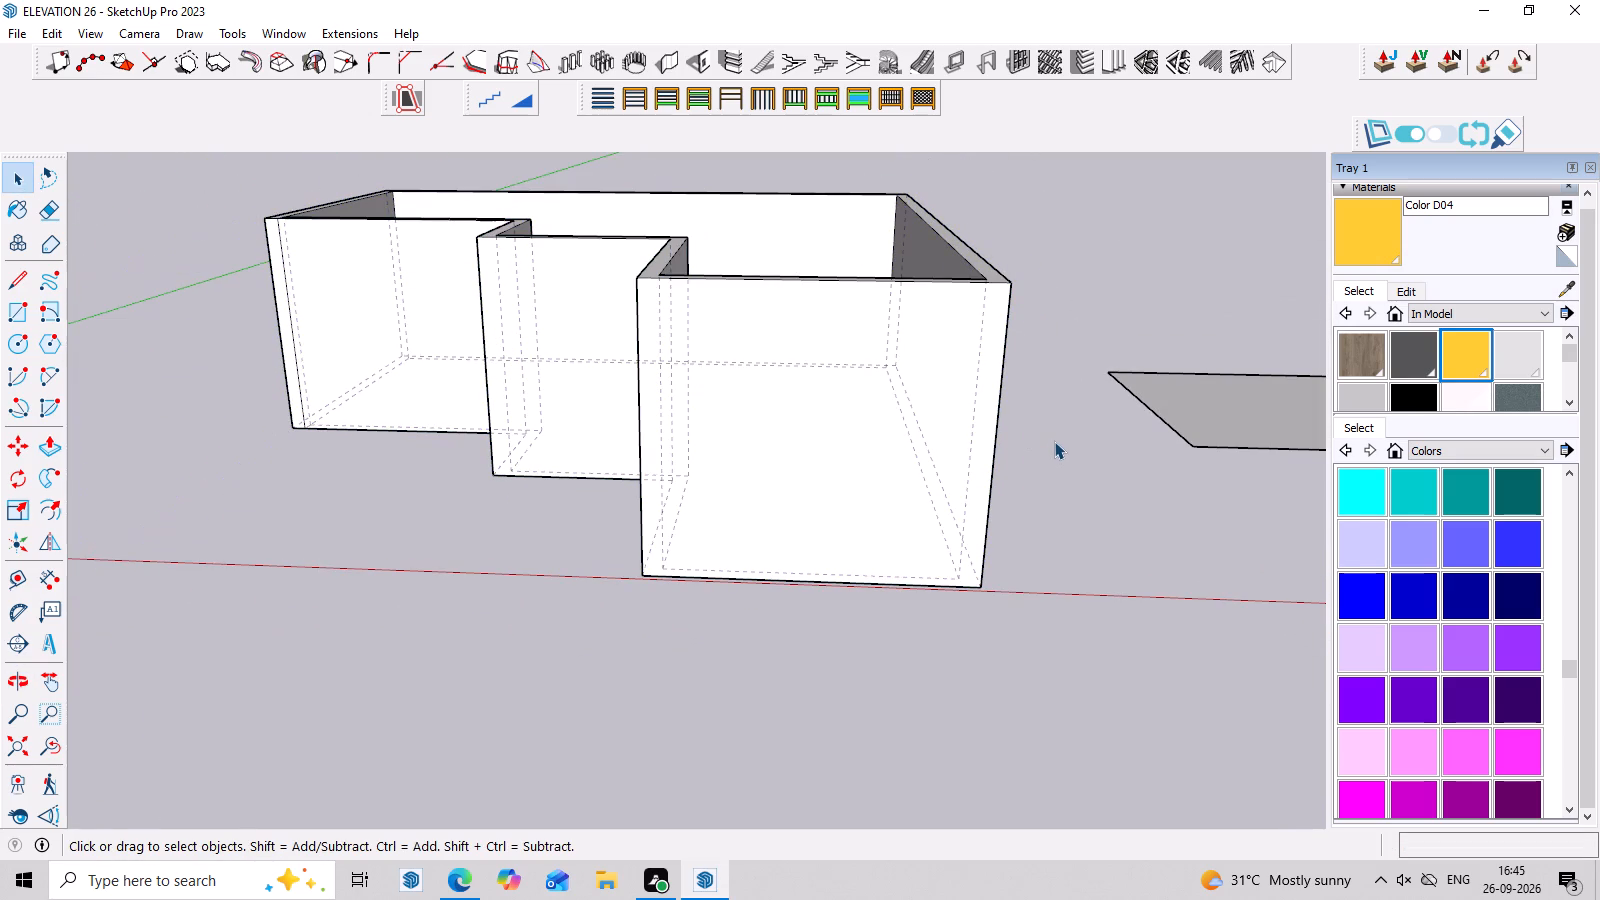
# Draw a rectangle about 8' 9" by 9" across the wall thickness at the base of the foremost front wall.
pyautogui.press('r')
pyautogui.moveTo(1015, 431); pyautogui.dragTo(1025, 526, button='middle')
pyautogui.scroll(2, 807, 618)
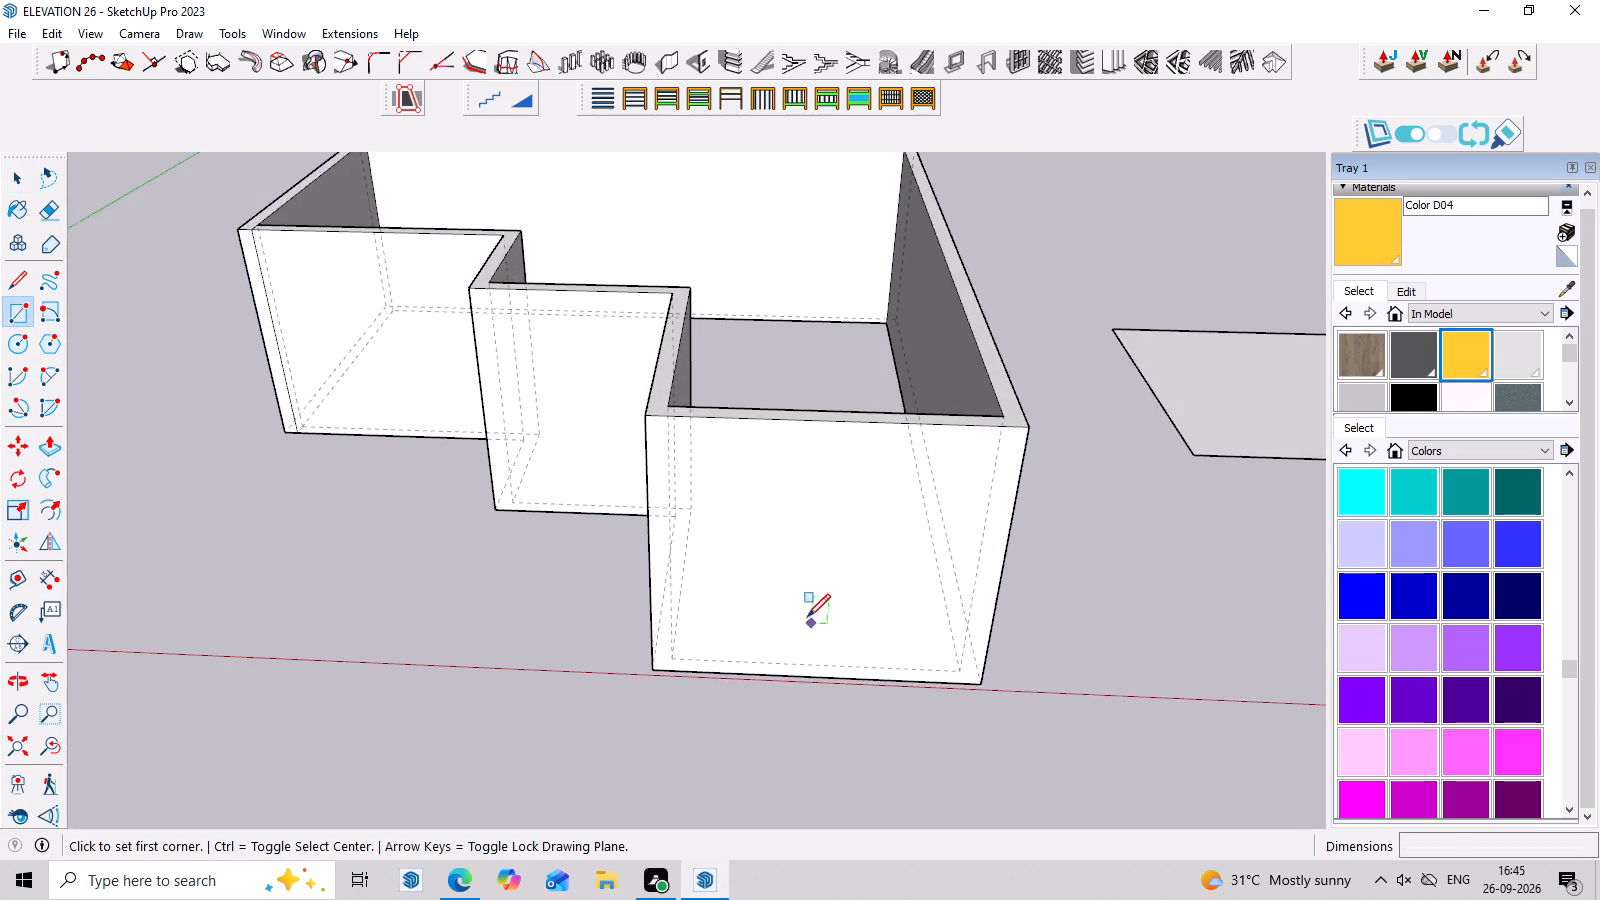
pyautogui.scroll(1, 807, 617)
pyautogui.scroll(3, 733, 686)
pyautogui.click(668, 691)
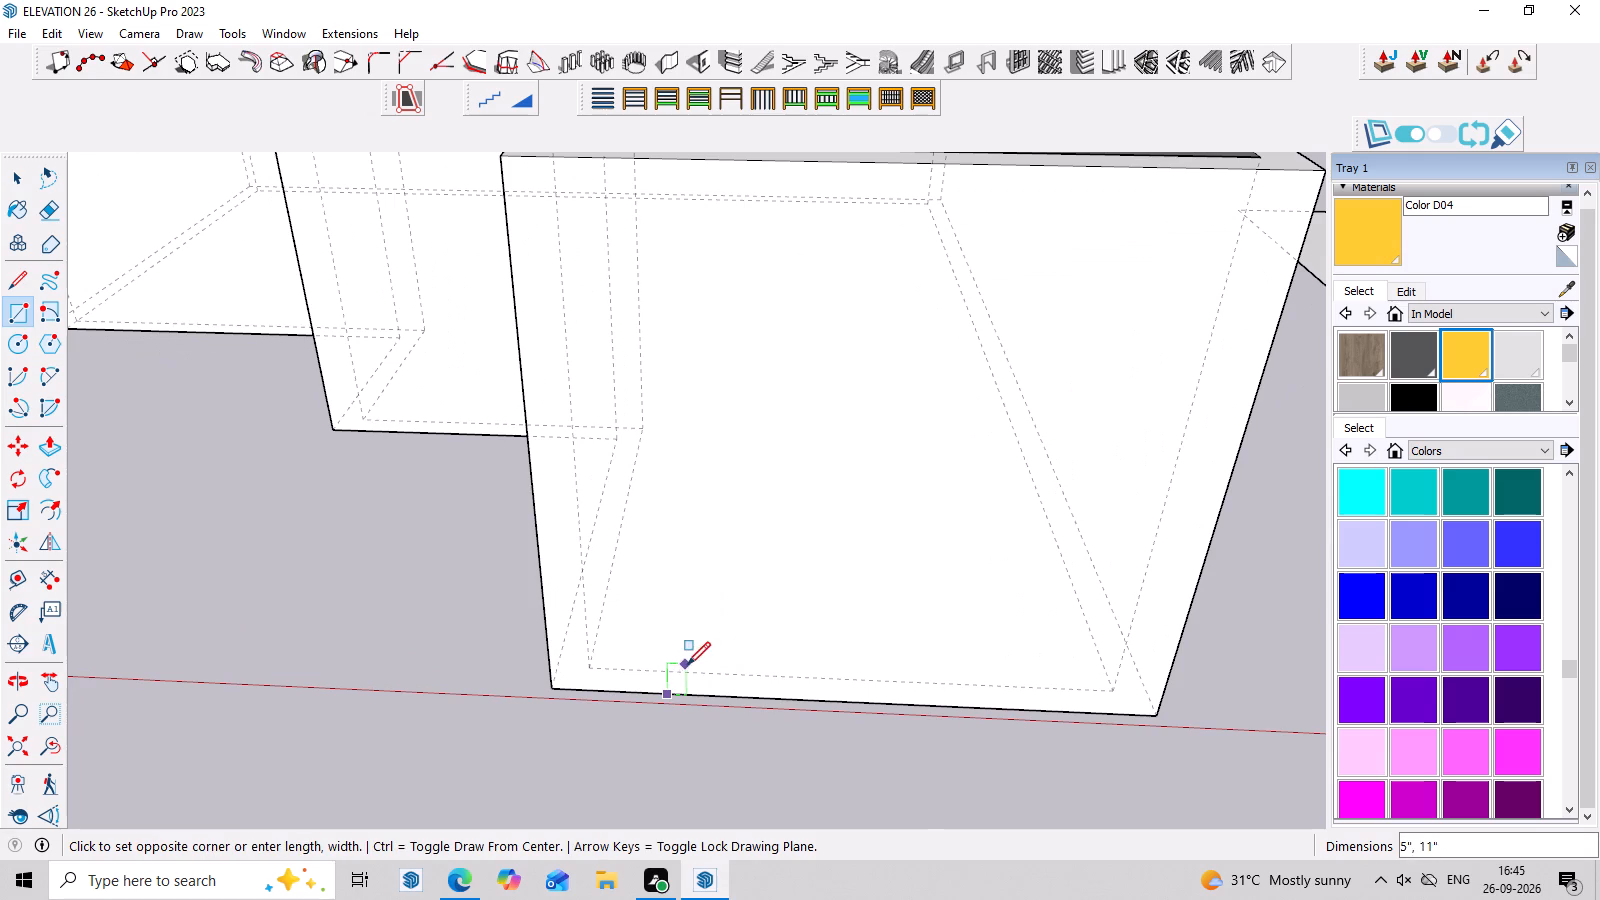
pyautogui.scroll(3, 1058, 684)
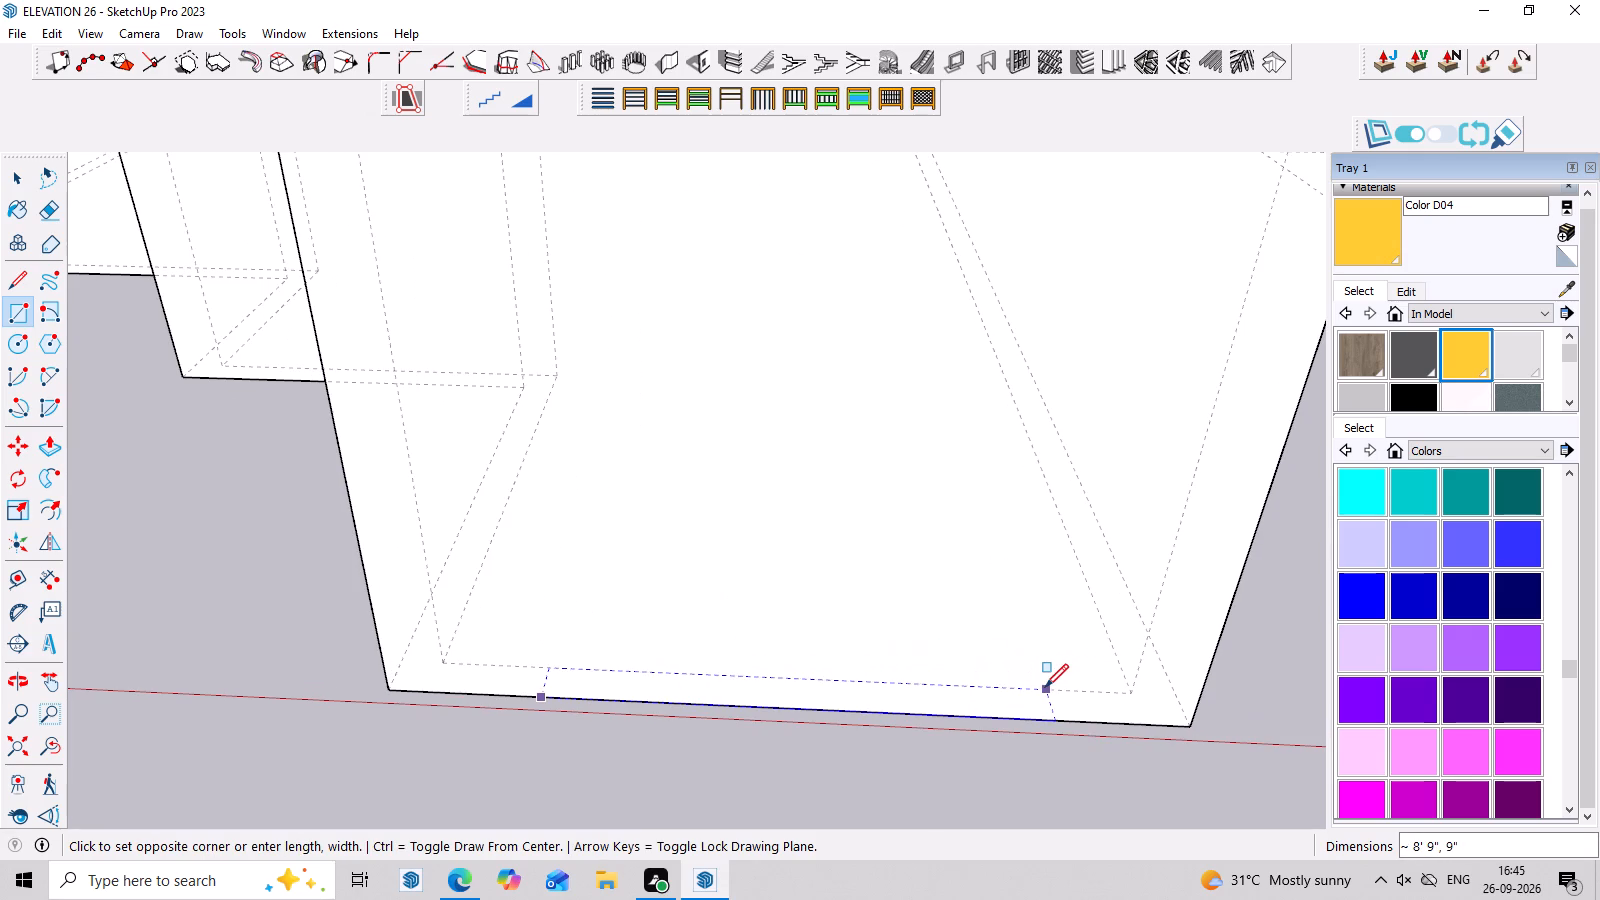
pyautogui.click(1038, 687)
# Extrude the base rectangle upward about 8' 2" to form an opening block in the front wall.
pyautogui.press('p')
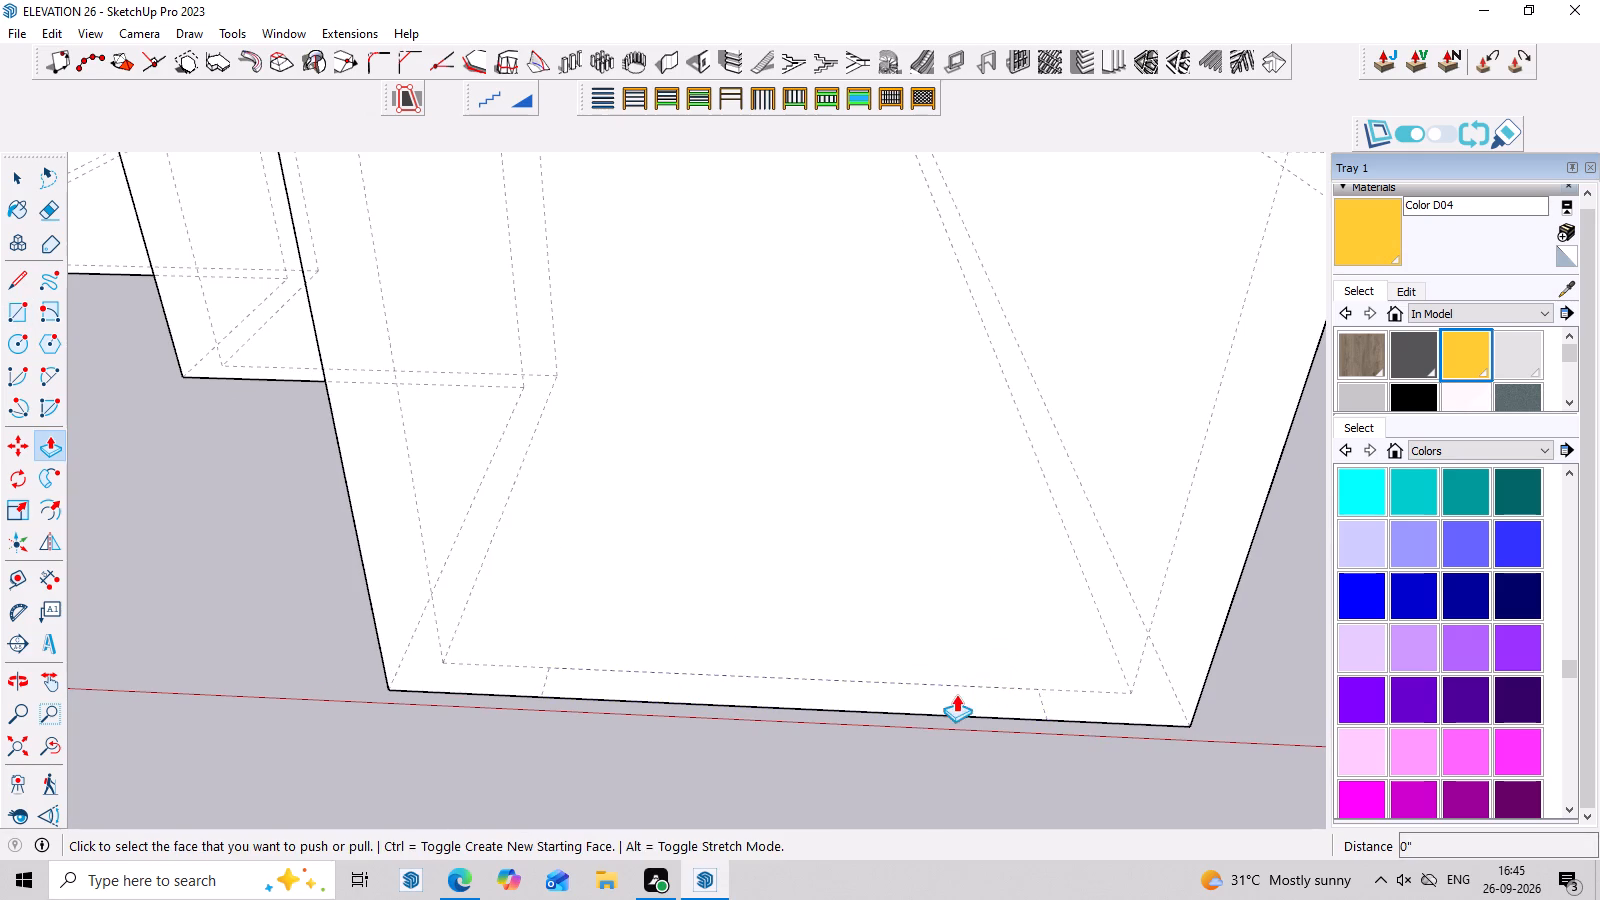
pyautogui.click(954, 696)
pyautogui.scroll(-7, 968, 394)
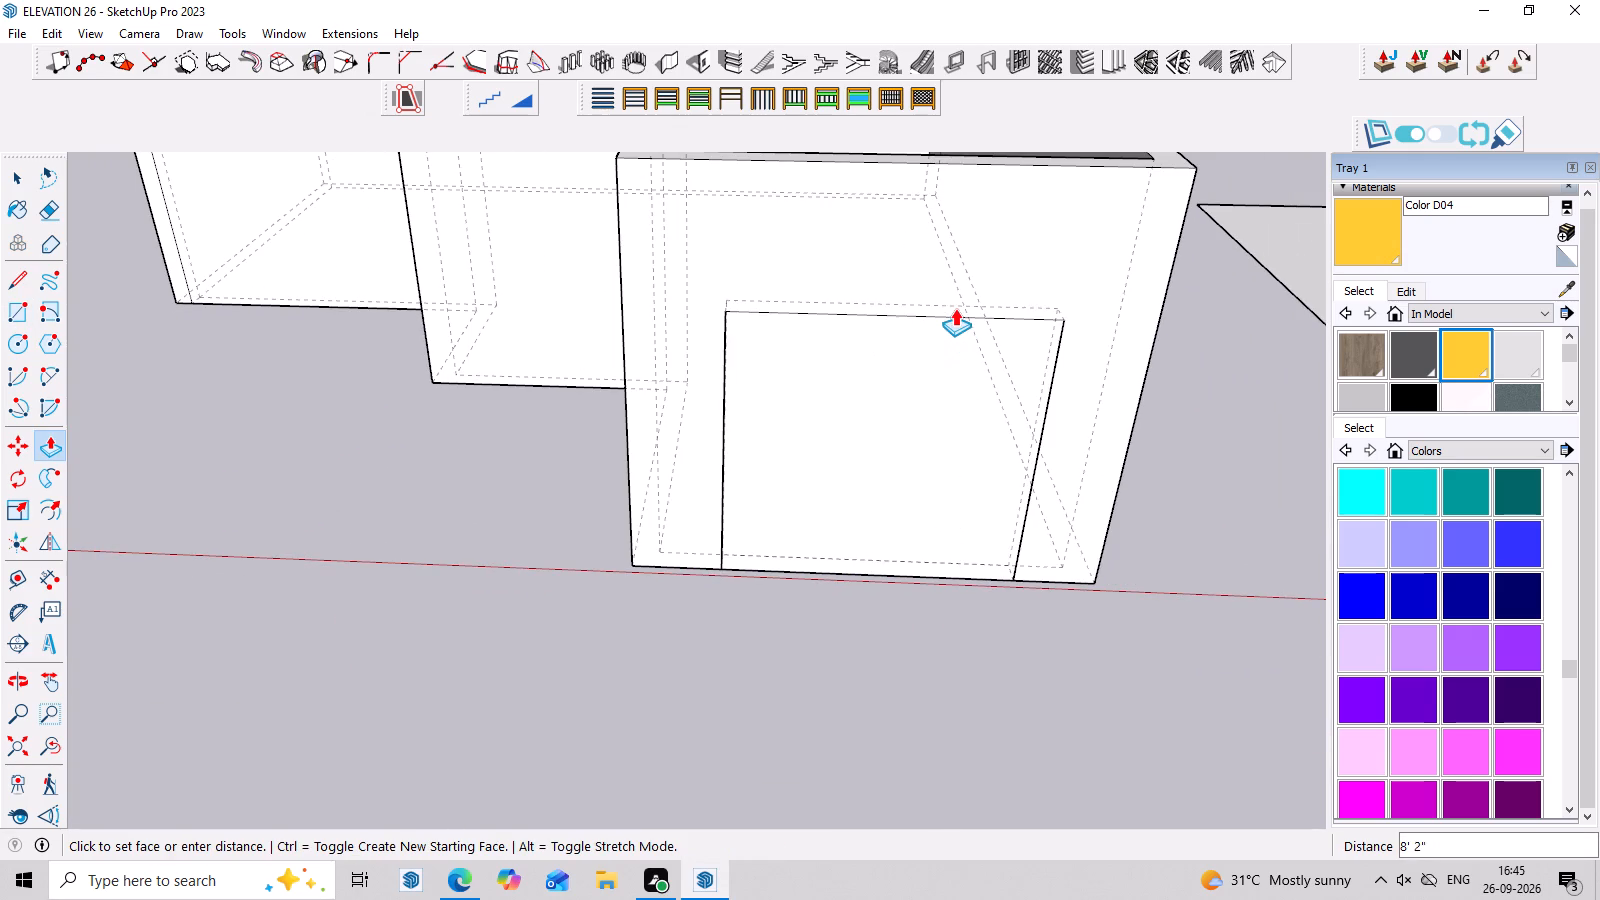
pyautogui.doubleClick(952, 324)
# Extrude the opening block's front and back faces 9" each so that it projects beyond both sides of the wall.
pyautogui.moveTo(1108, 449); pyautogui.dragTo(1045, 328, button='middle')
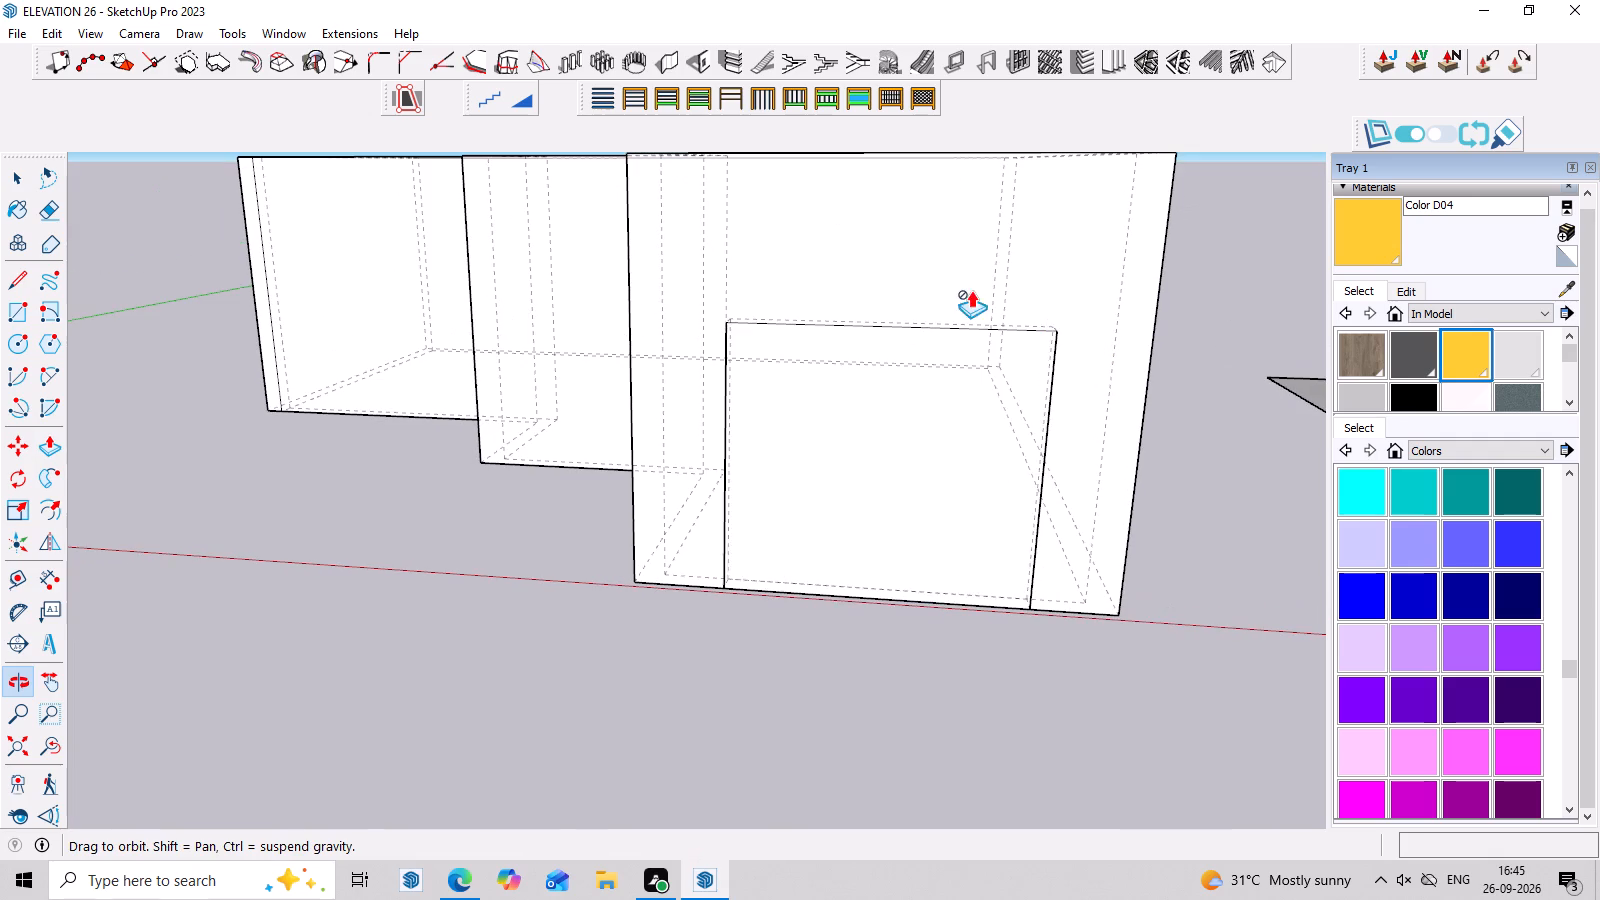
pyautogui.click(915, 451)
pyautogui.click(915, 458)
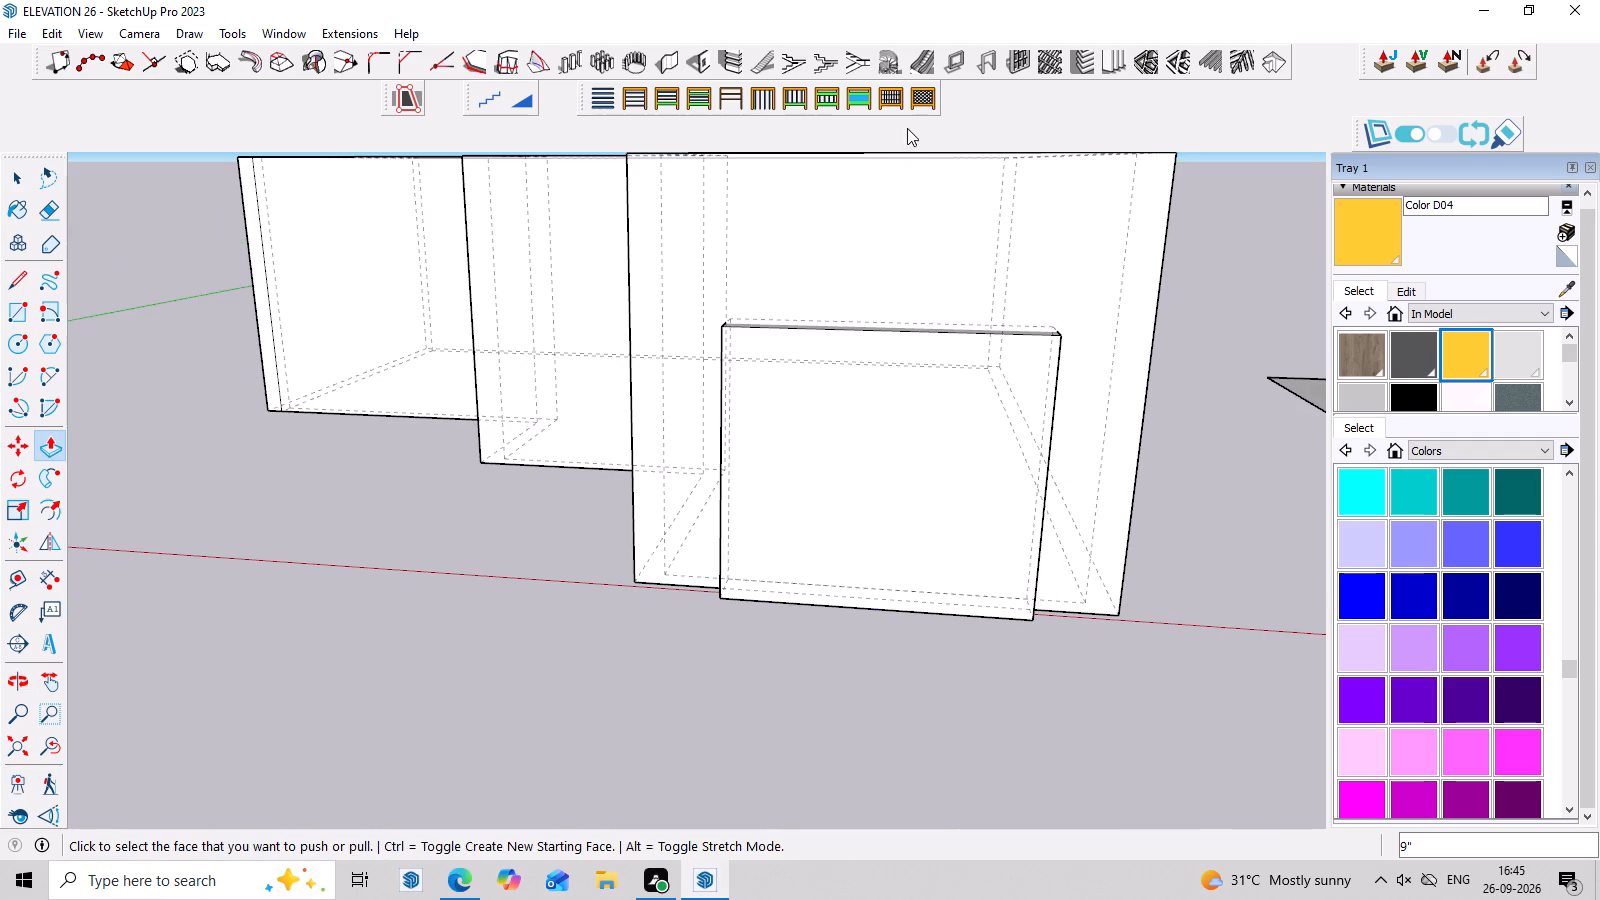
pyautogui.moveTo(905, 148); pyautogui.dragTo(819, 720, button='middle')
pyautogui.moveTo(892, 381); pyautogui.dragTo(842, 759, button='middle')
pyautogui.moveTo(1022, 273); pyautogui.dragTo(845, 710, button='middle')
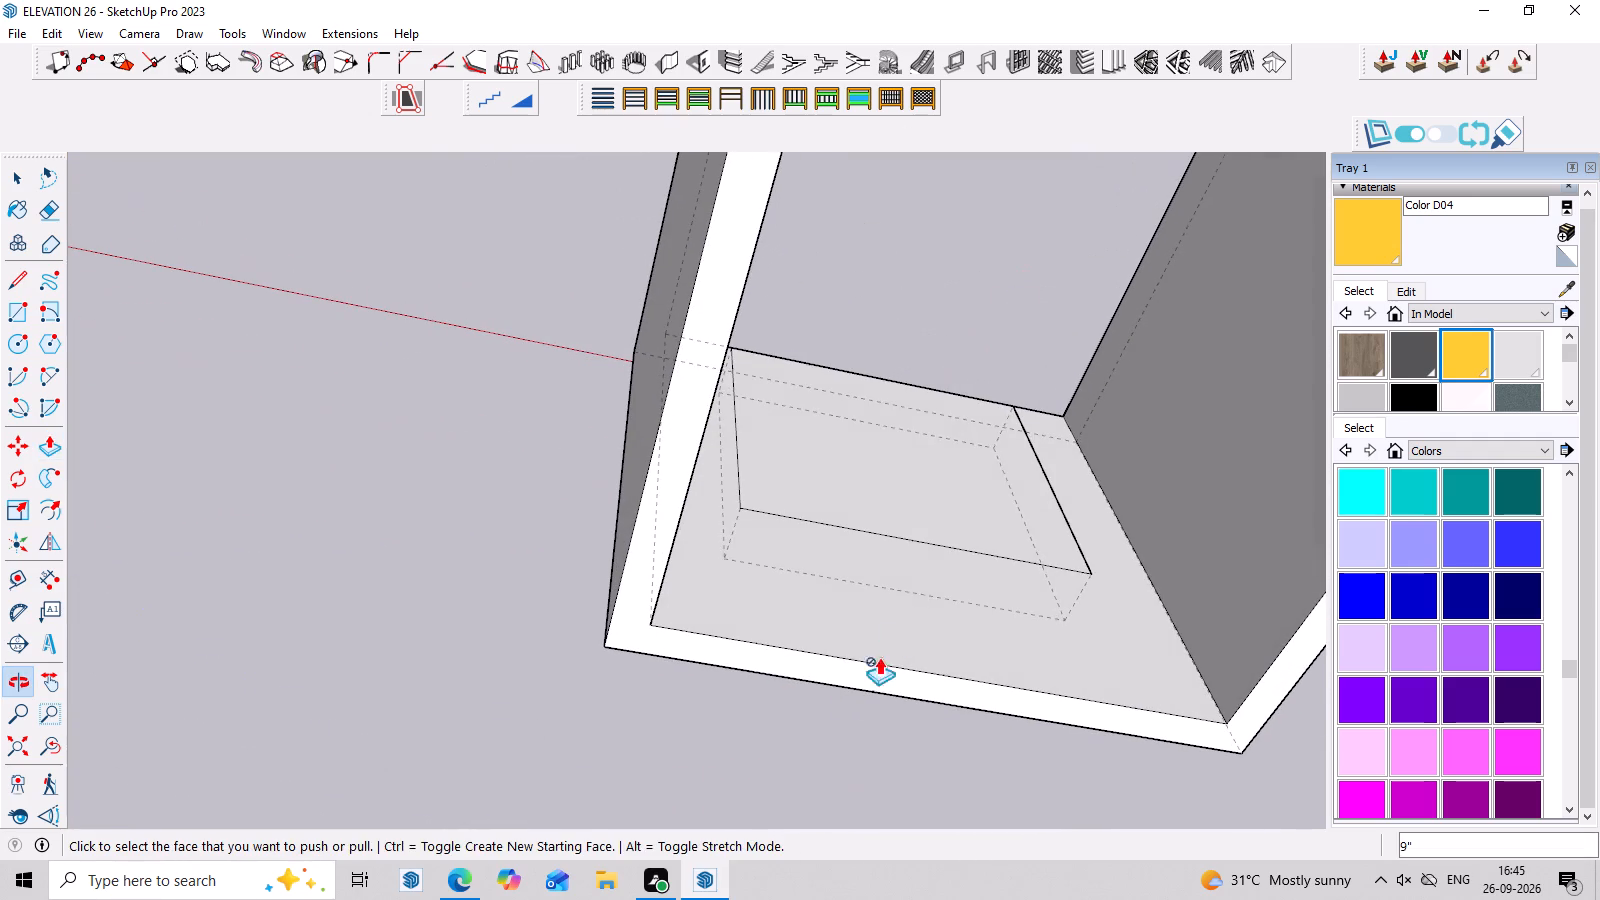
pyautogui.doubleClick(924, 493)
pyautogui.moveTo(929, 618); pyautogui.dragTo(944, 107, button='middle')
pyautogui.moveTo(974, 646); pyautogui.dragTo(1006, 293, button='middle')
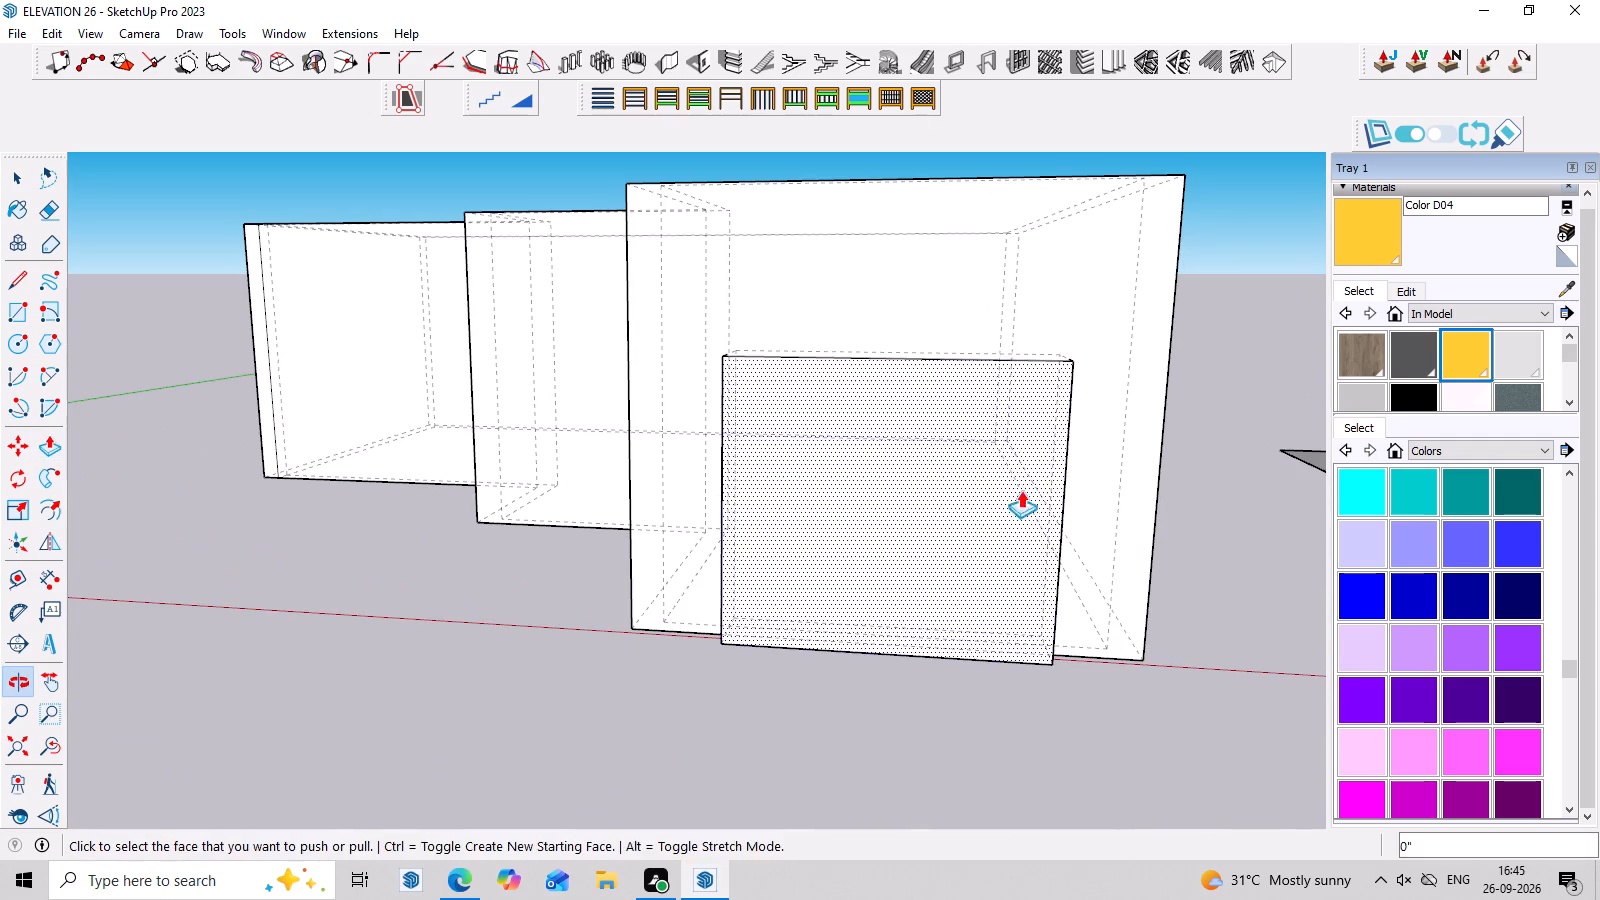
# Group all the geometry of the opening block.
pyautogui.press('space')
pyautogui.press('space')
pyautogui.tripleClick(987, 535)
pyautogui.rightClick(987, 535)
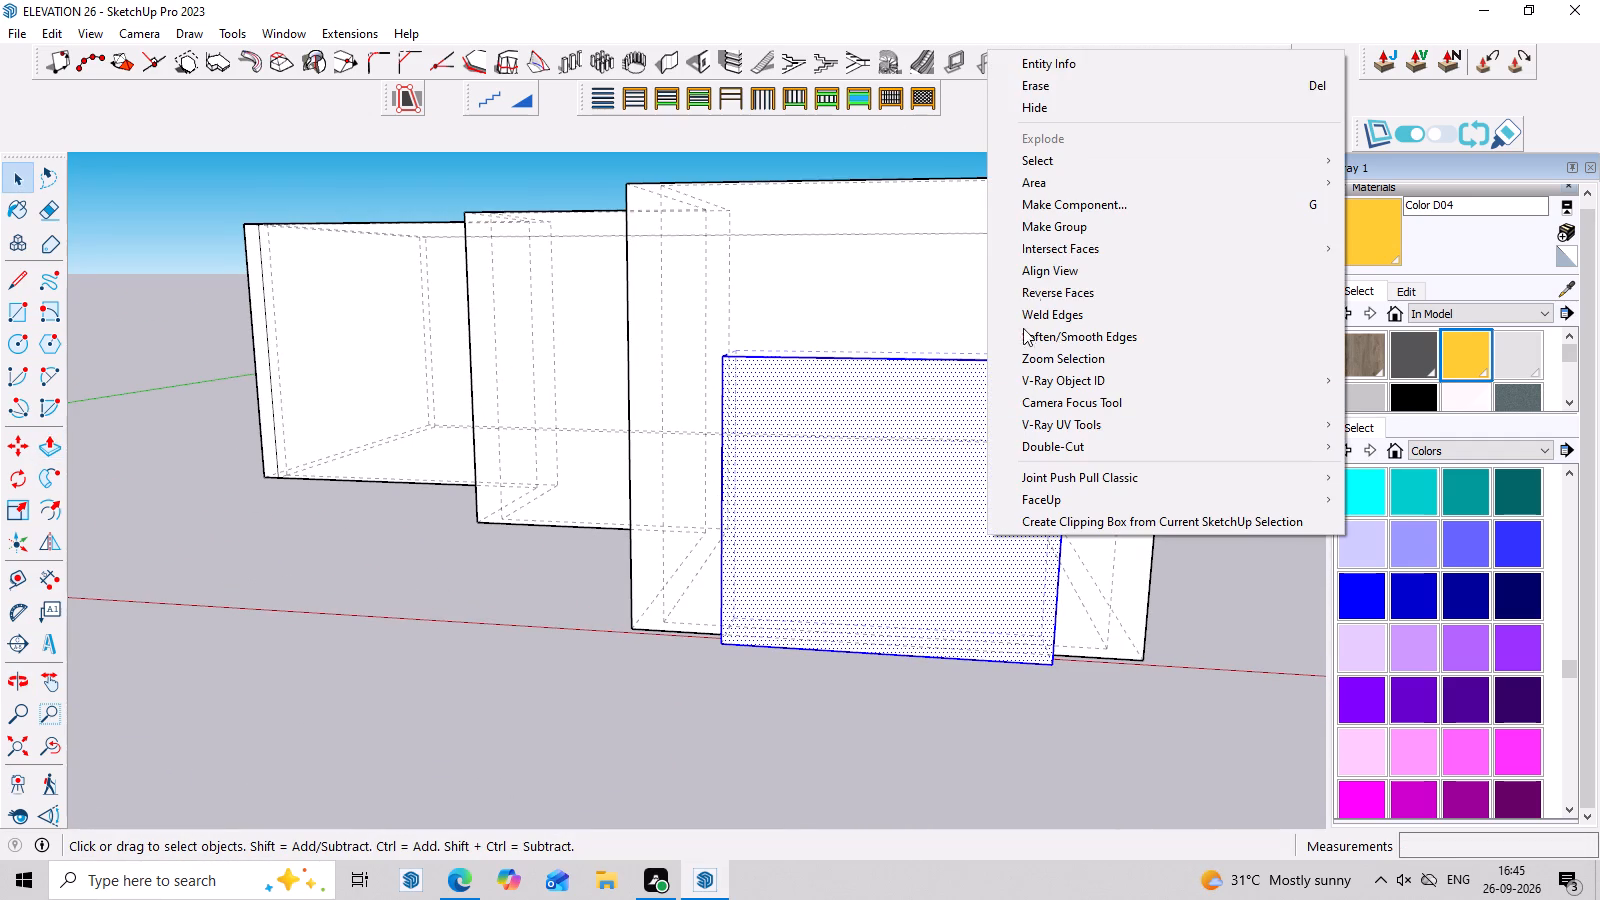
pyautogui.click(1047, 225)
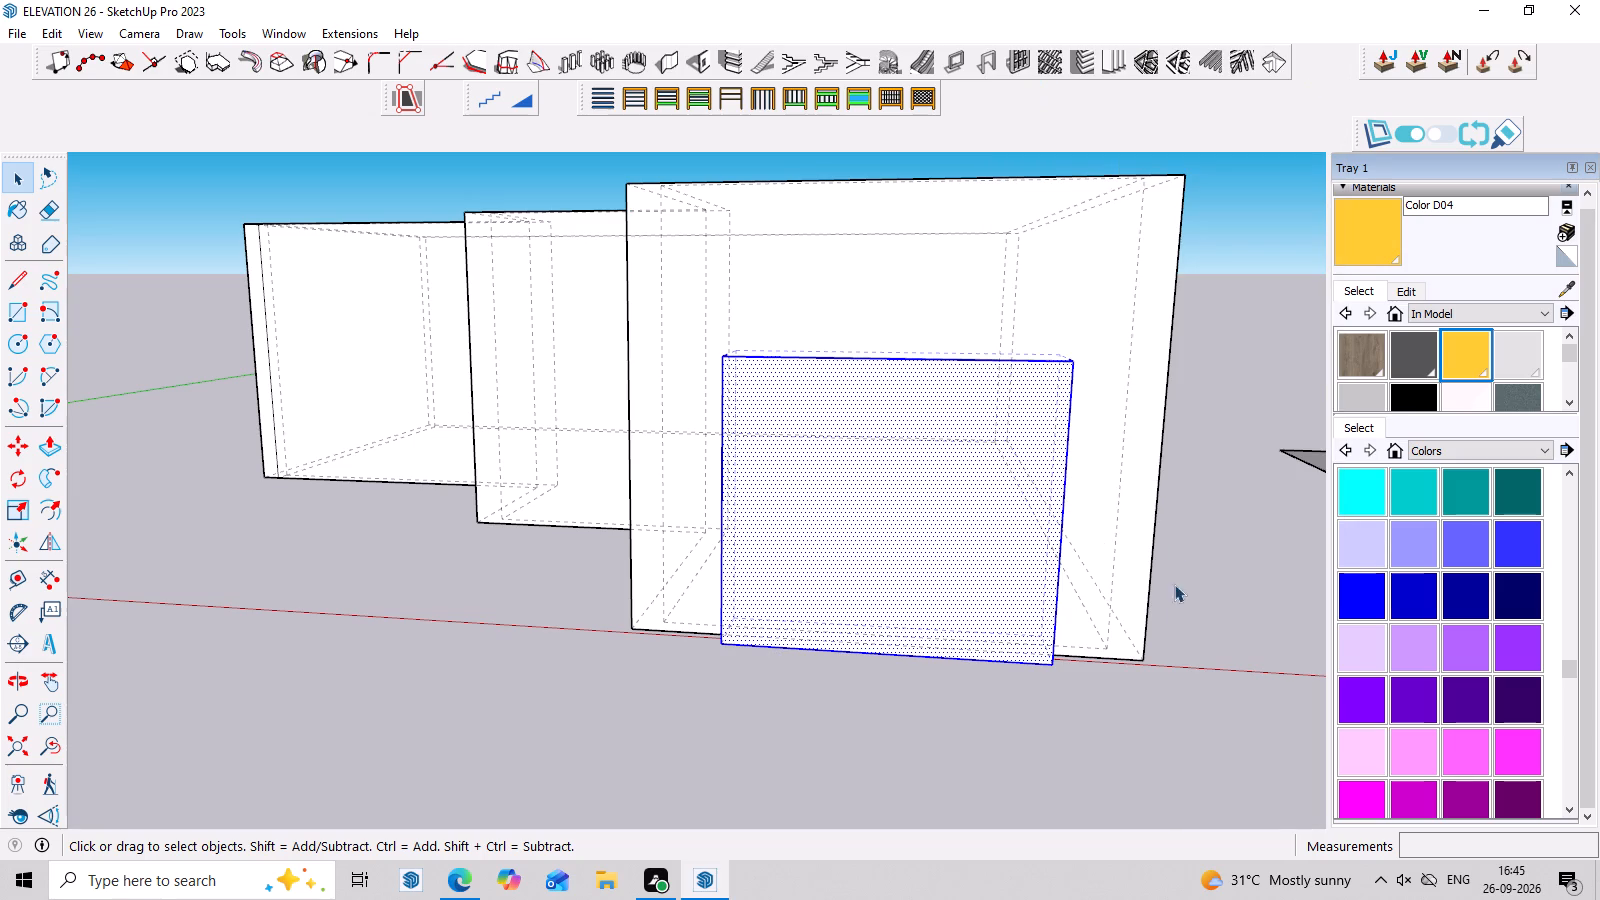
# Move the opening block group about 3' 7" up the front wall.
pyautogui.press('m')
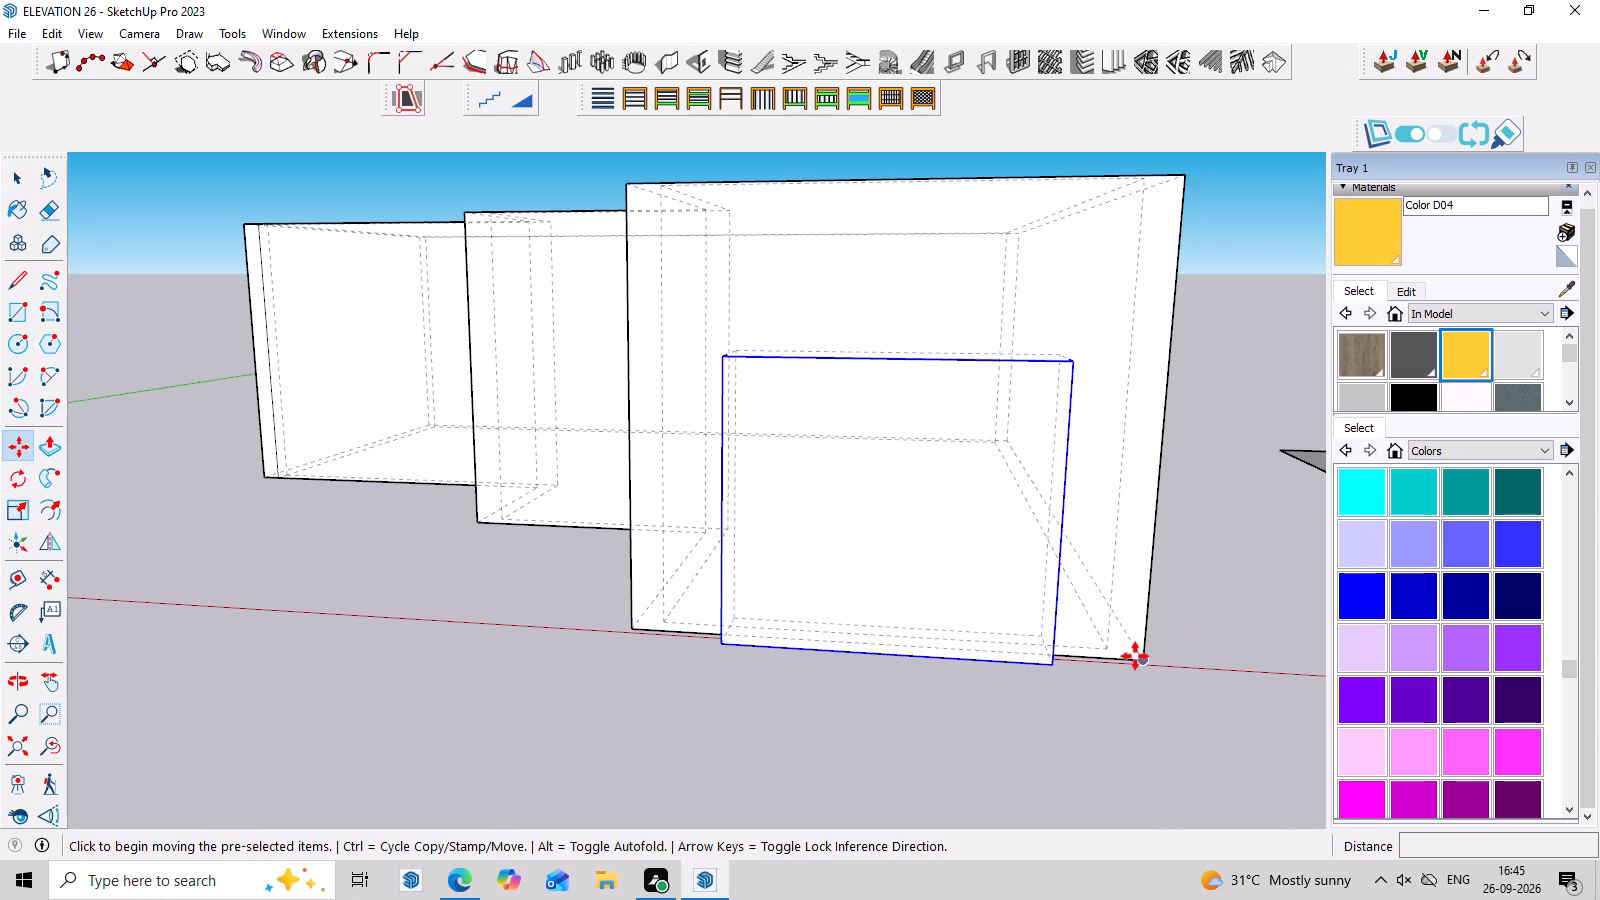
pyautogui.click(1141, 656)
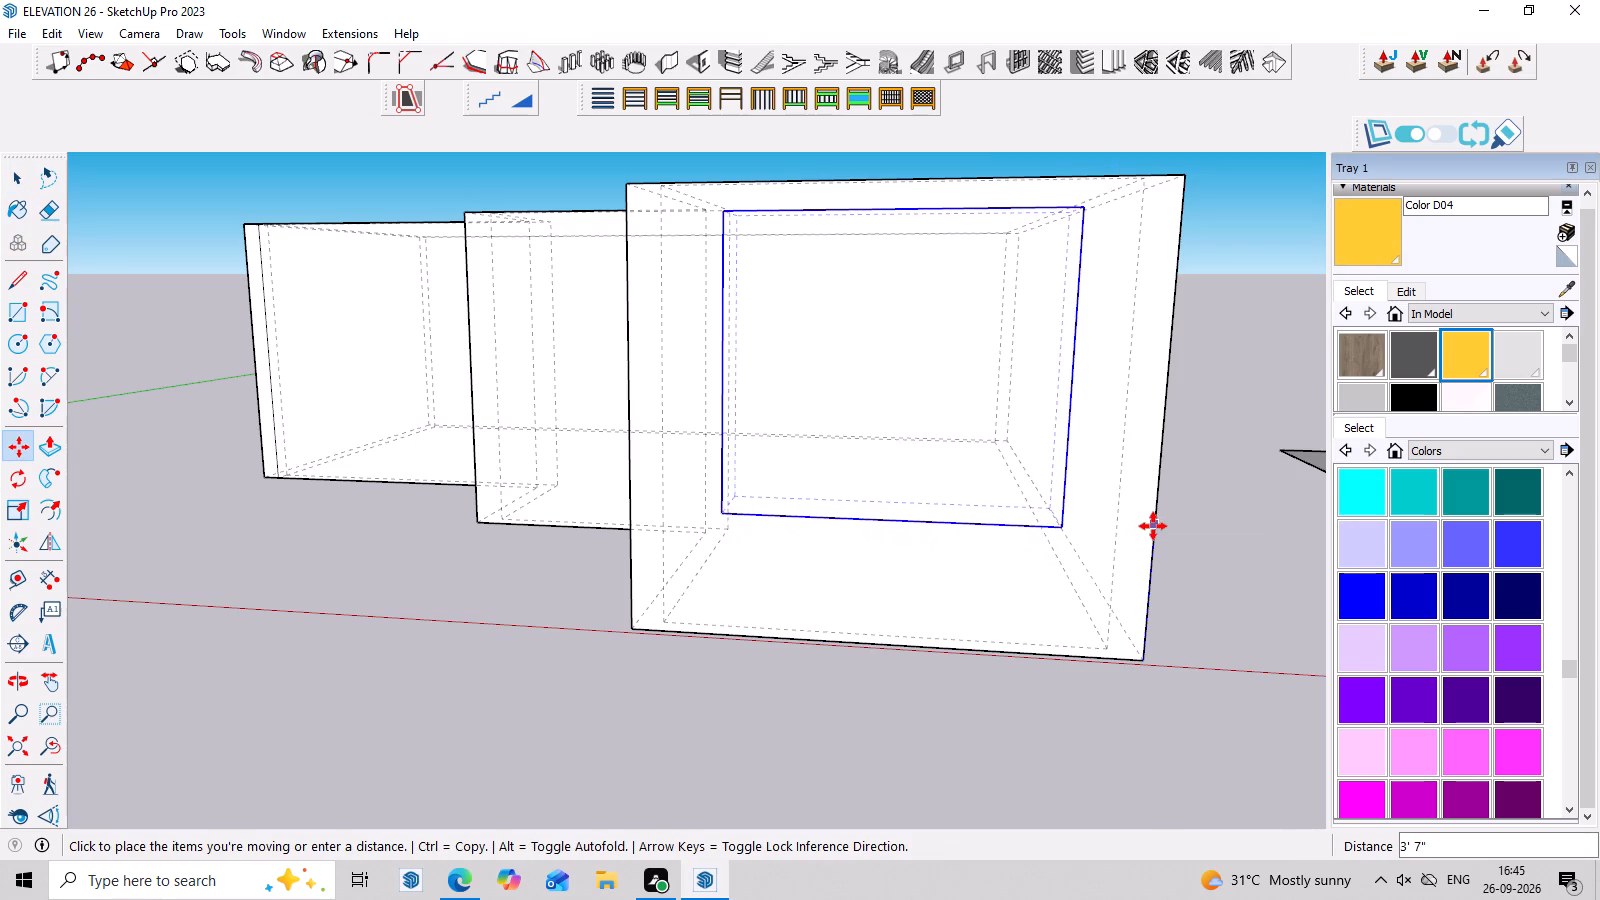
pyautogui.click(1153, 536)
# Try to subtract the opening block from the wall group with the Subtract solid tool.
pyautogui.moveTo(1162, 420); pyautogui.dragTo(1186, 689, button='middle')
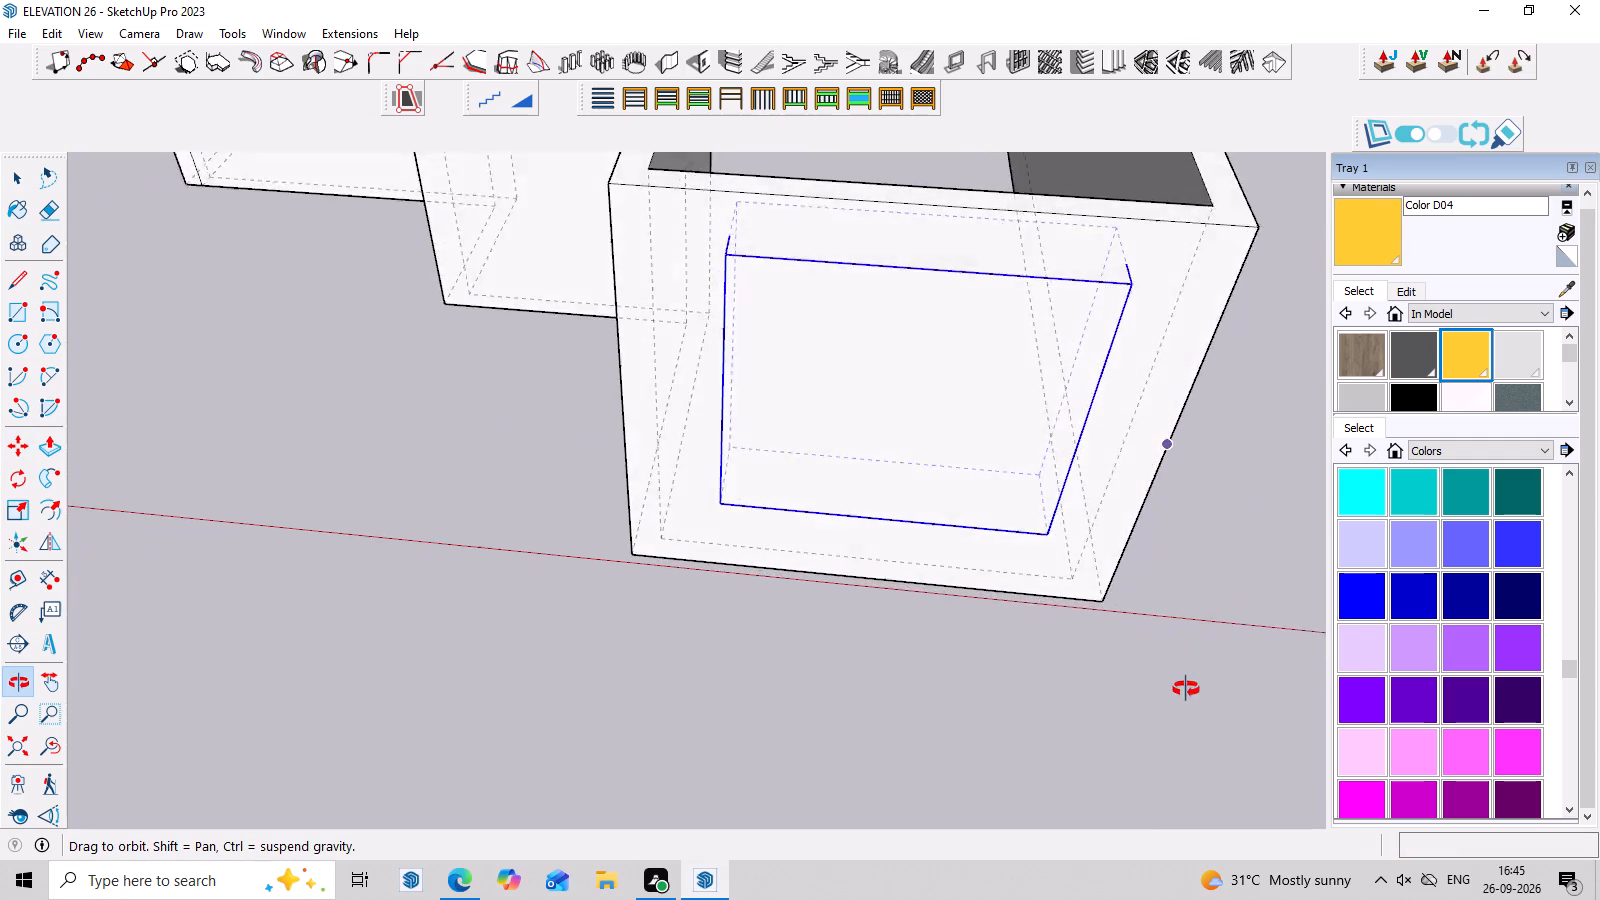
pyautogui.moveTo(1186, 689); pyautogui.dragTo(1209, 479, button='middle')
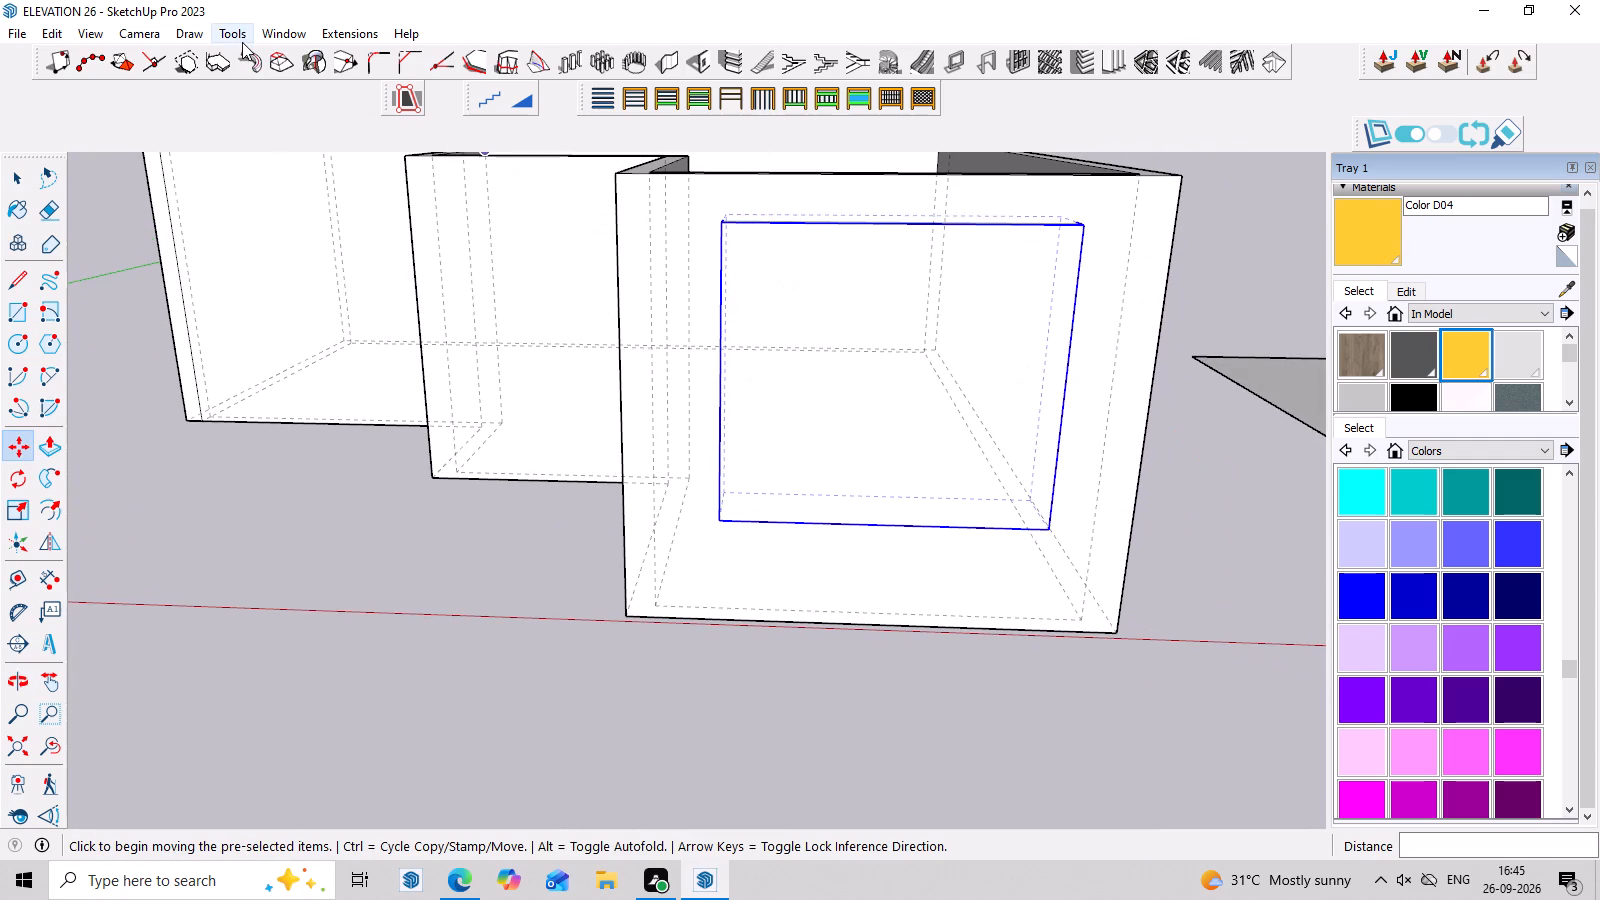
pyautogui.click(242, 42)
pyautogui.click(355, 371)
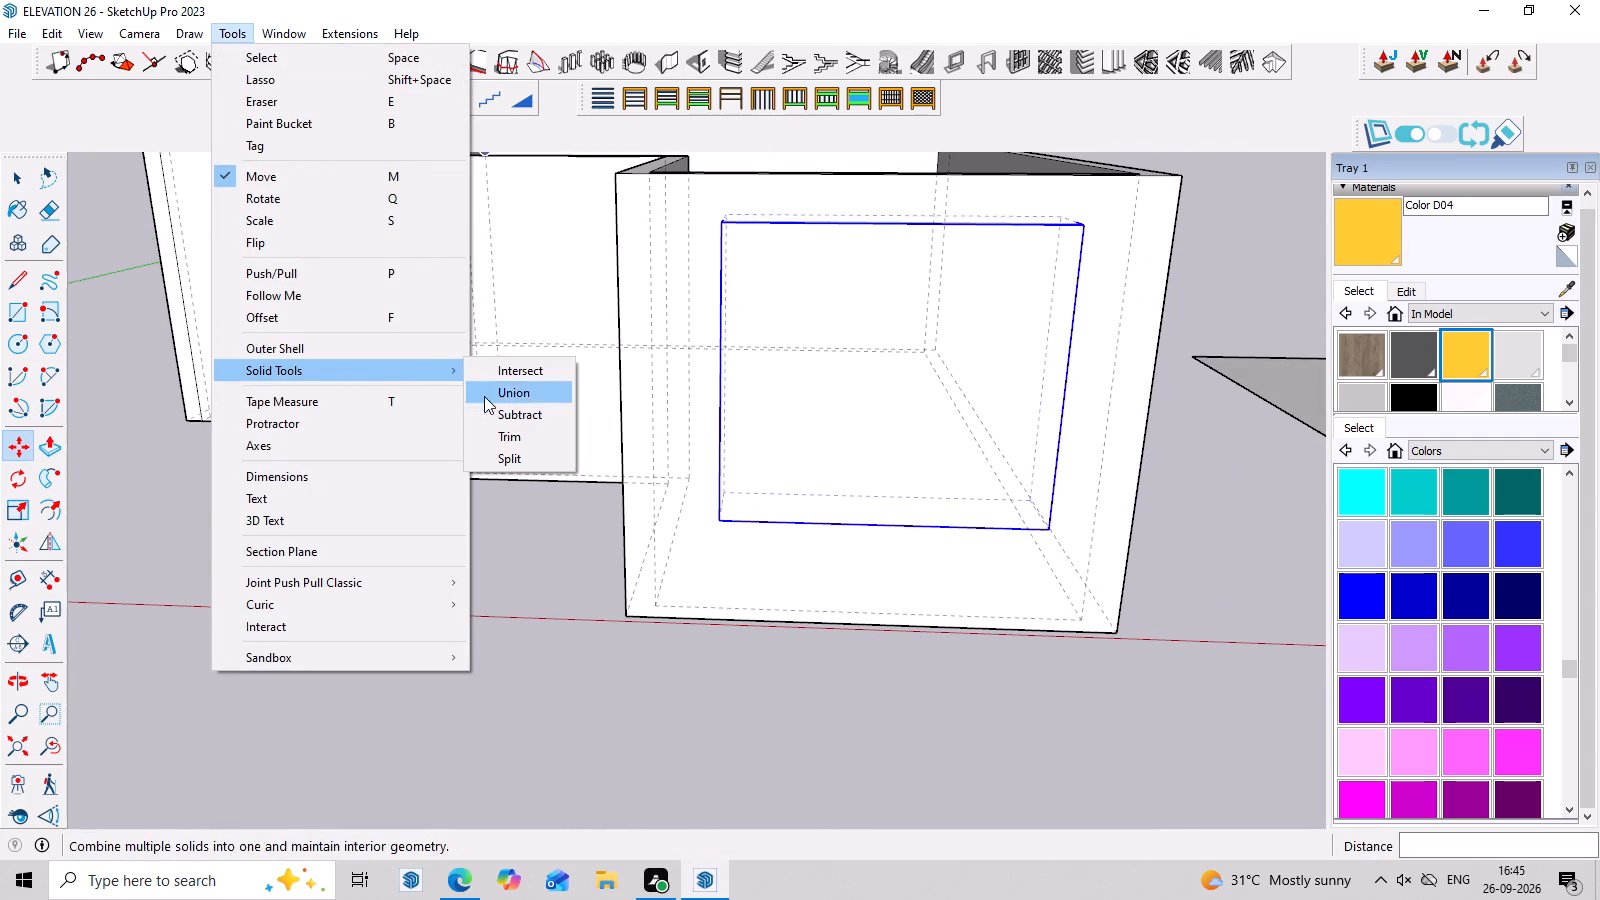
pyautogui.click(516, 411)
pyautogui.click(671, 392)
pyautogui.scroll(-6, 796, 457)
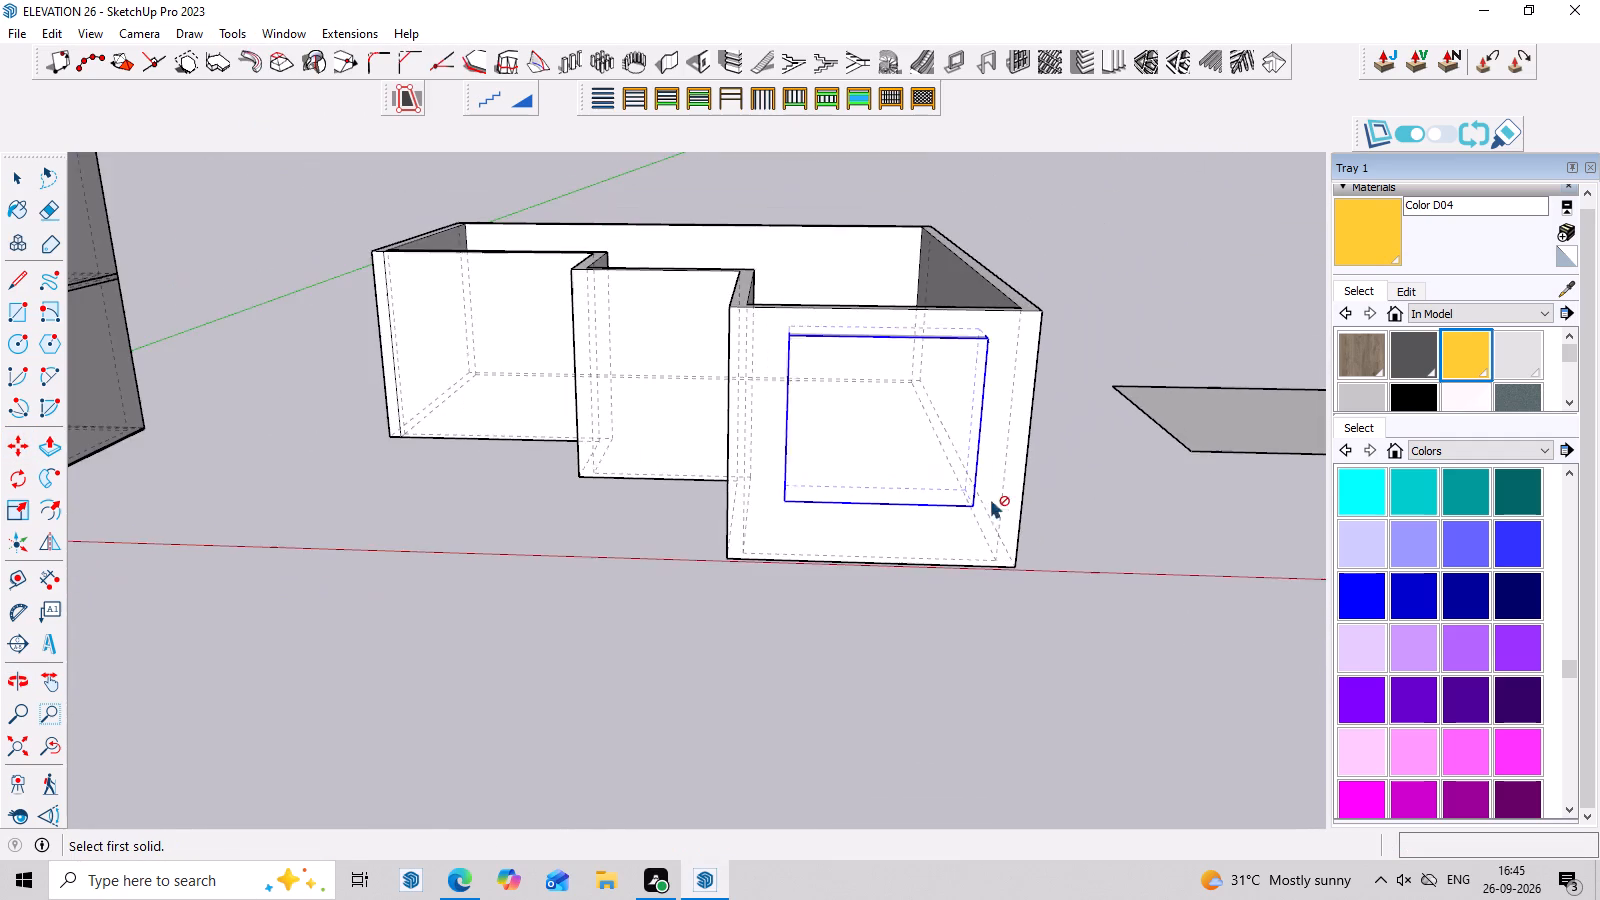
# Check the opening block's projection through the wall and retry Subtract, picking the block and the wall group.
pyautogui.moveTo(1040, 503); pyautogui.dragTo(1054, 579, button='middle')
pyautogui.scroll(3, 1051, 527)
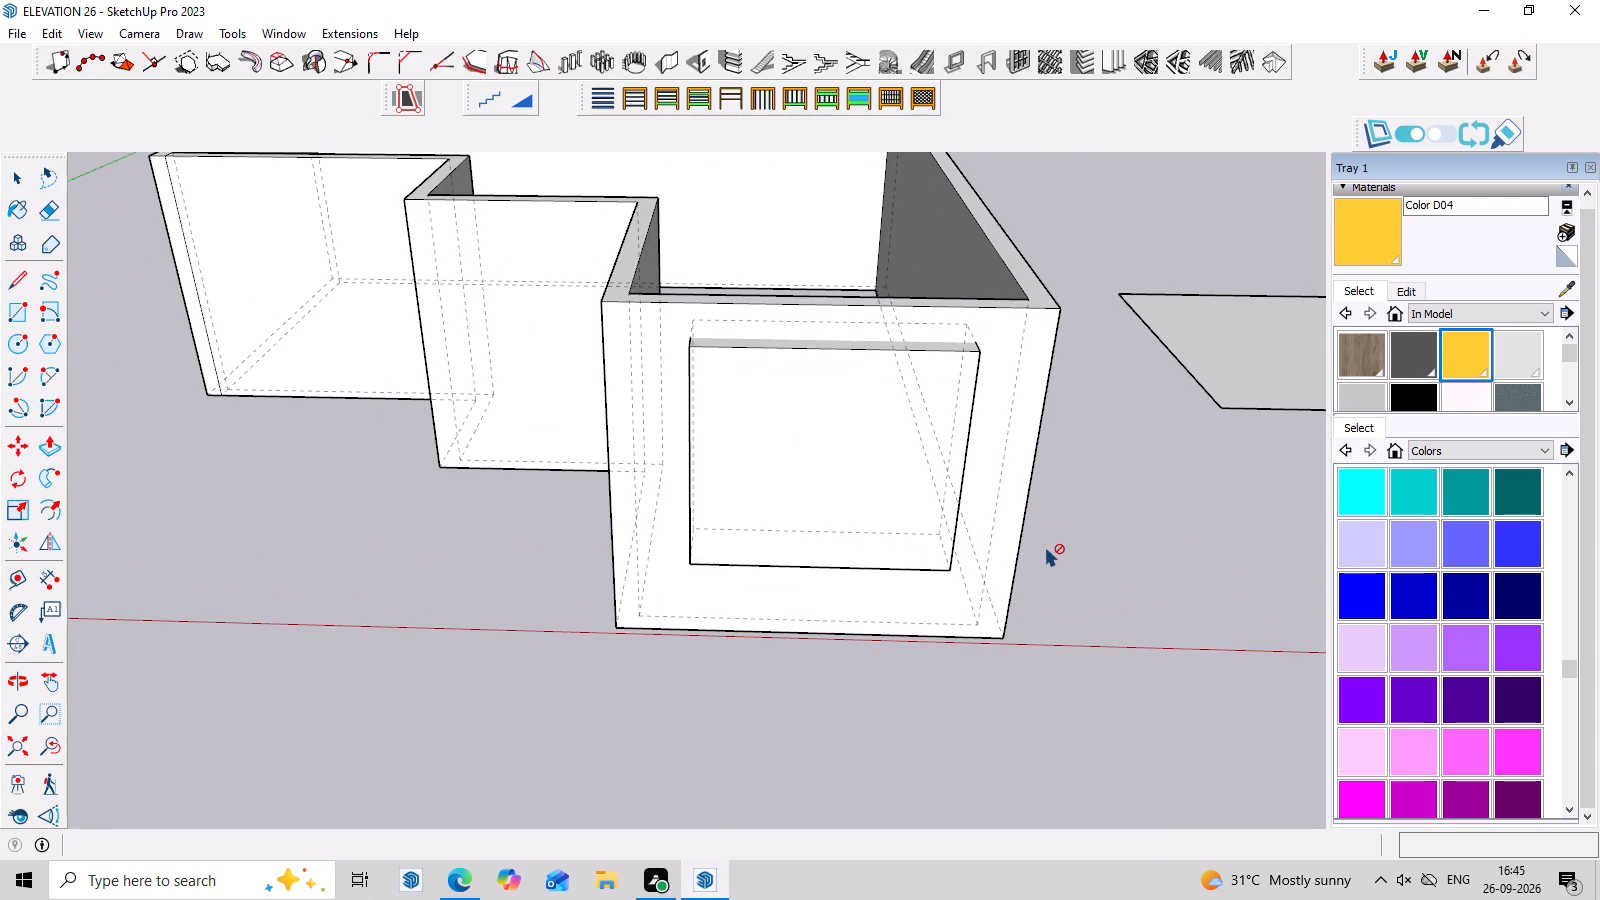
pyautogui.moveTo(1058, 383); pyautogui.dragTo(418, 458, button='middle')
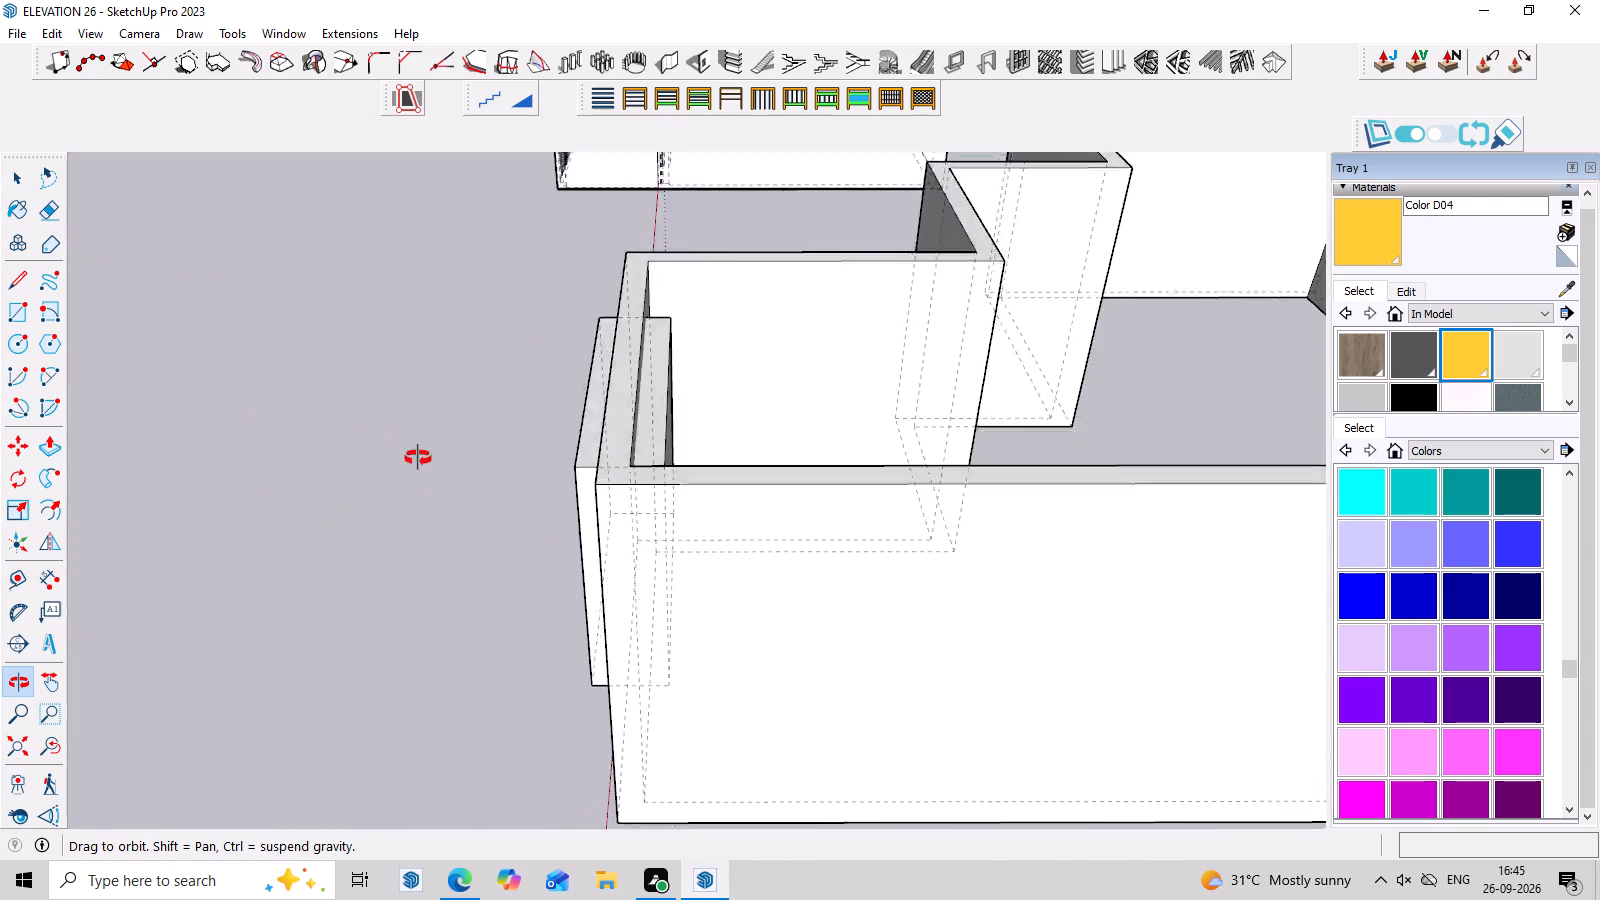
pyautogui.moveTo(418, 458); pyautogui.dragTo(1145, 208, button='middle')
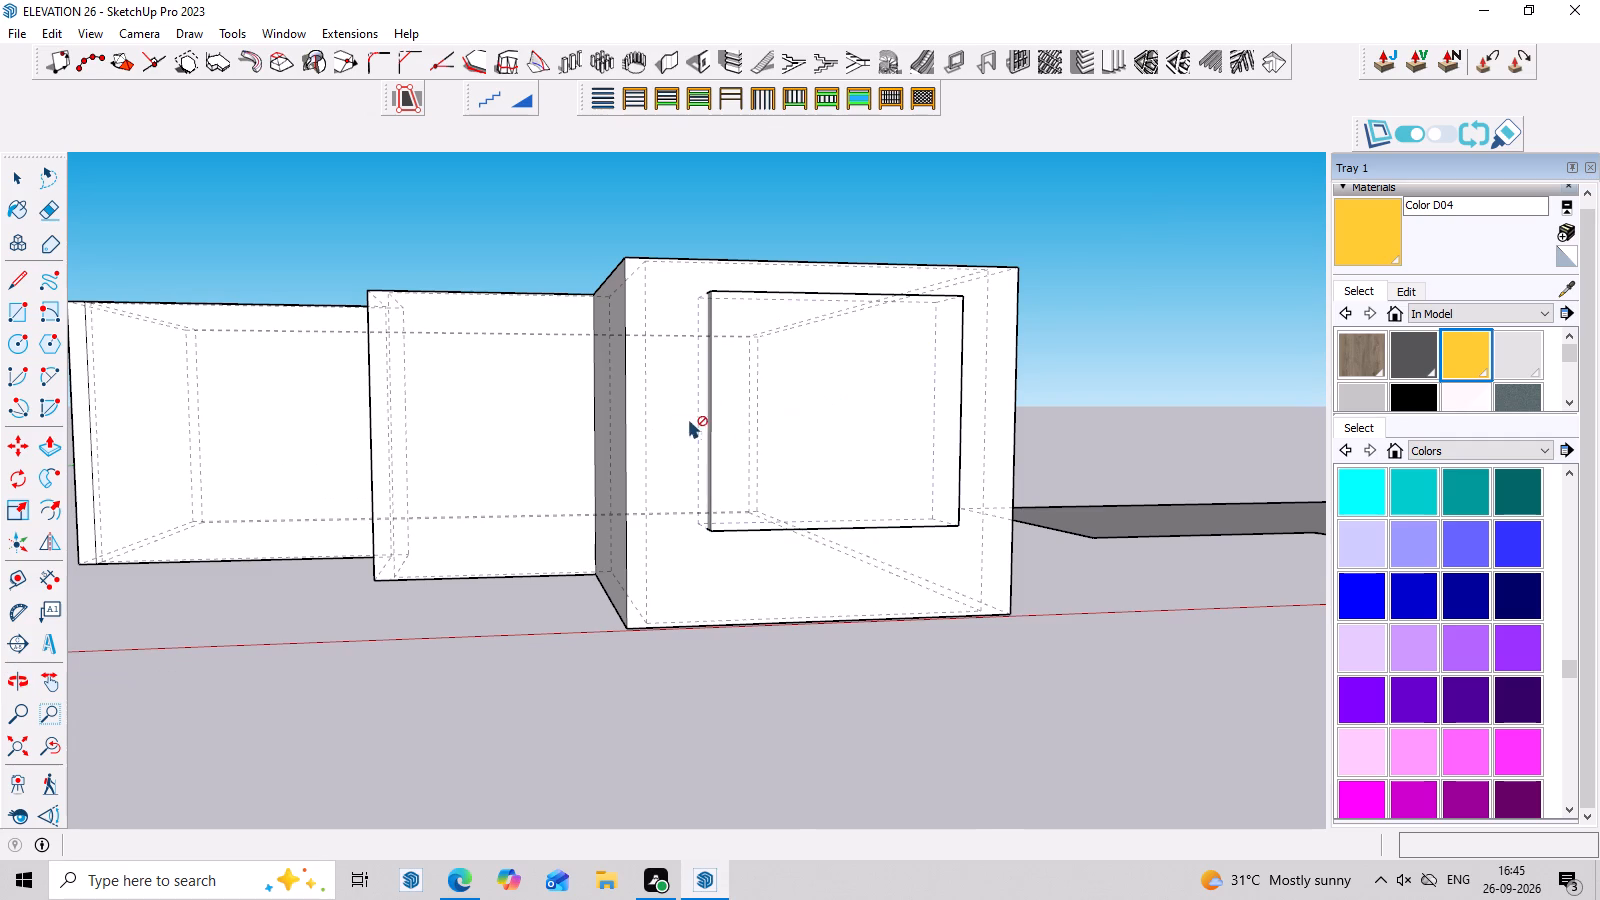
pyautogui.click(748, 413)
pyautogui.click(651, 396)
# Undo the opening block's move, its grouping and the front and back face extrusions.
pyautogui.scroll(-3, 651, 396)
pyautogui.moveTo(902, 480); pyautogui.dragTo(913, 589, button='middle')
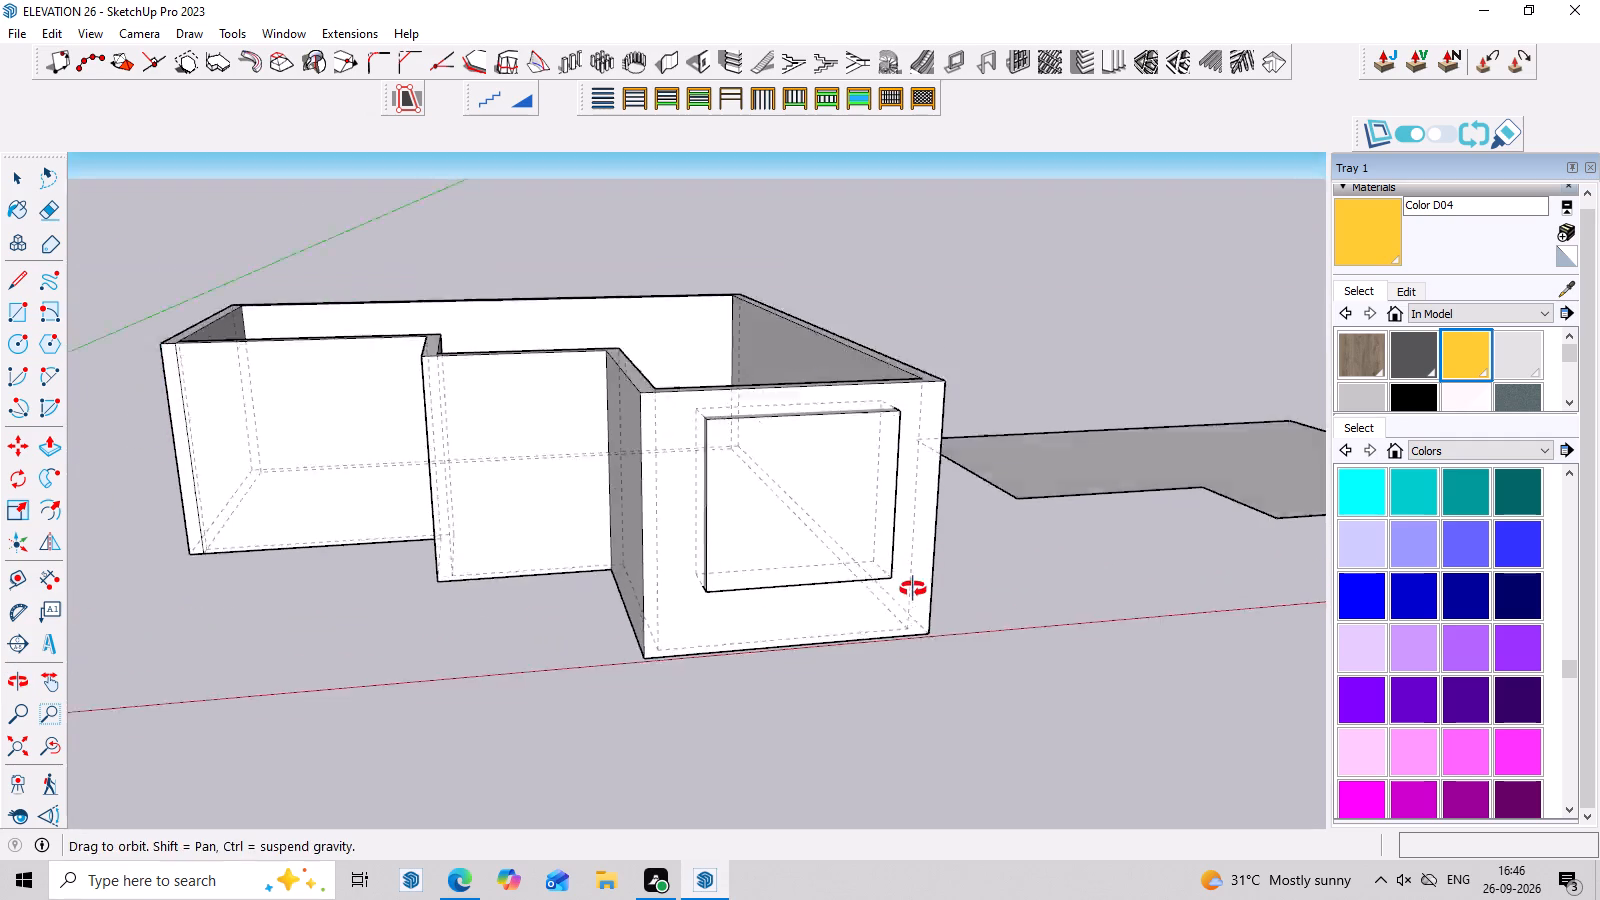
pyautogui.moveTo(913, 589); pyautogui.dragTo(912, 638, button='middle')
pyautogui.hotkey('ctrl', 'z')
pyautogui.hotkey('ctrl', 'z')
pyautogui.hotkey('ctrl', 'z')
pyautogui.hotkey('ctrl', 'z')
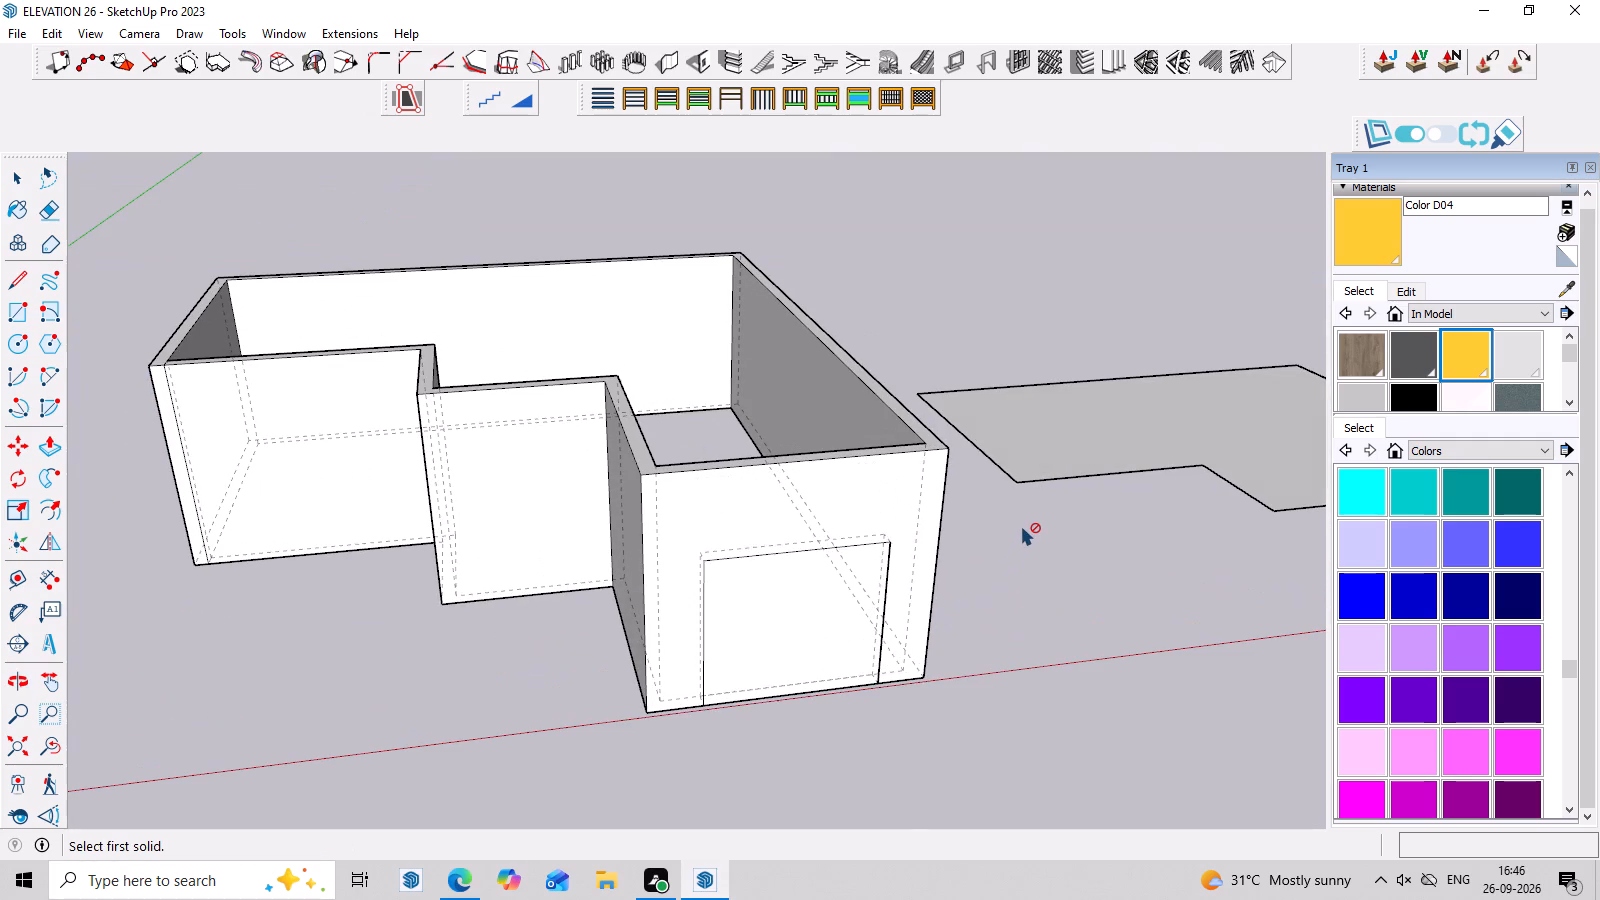
# Undo the wall opening, wall grouping, wall extrusion, floor face copy and stray-line erasure, back to the flat offset outline.
pyautogui.hotkey('ctrl', 'z')
pyautogui.hotkey('ctrl', 'z')
pyautogui.hotkey('ctrl', 'z')
pyautogui.hotkey('ctrl', 'z')
pyautogui.hotkey('ctrl', 'z')
pyautogui.hotkey('ctrl', 'z')
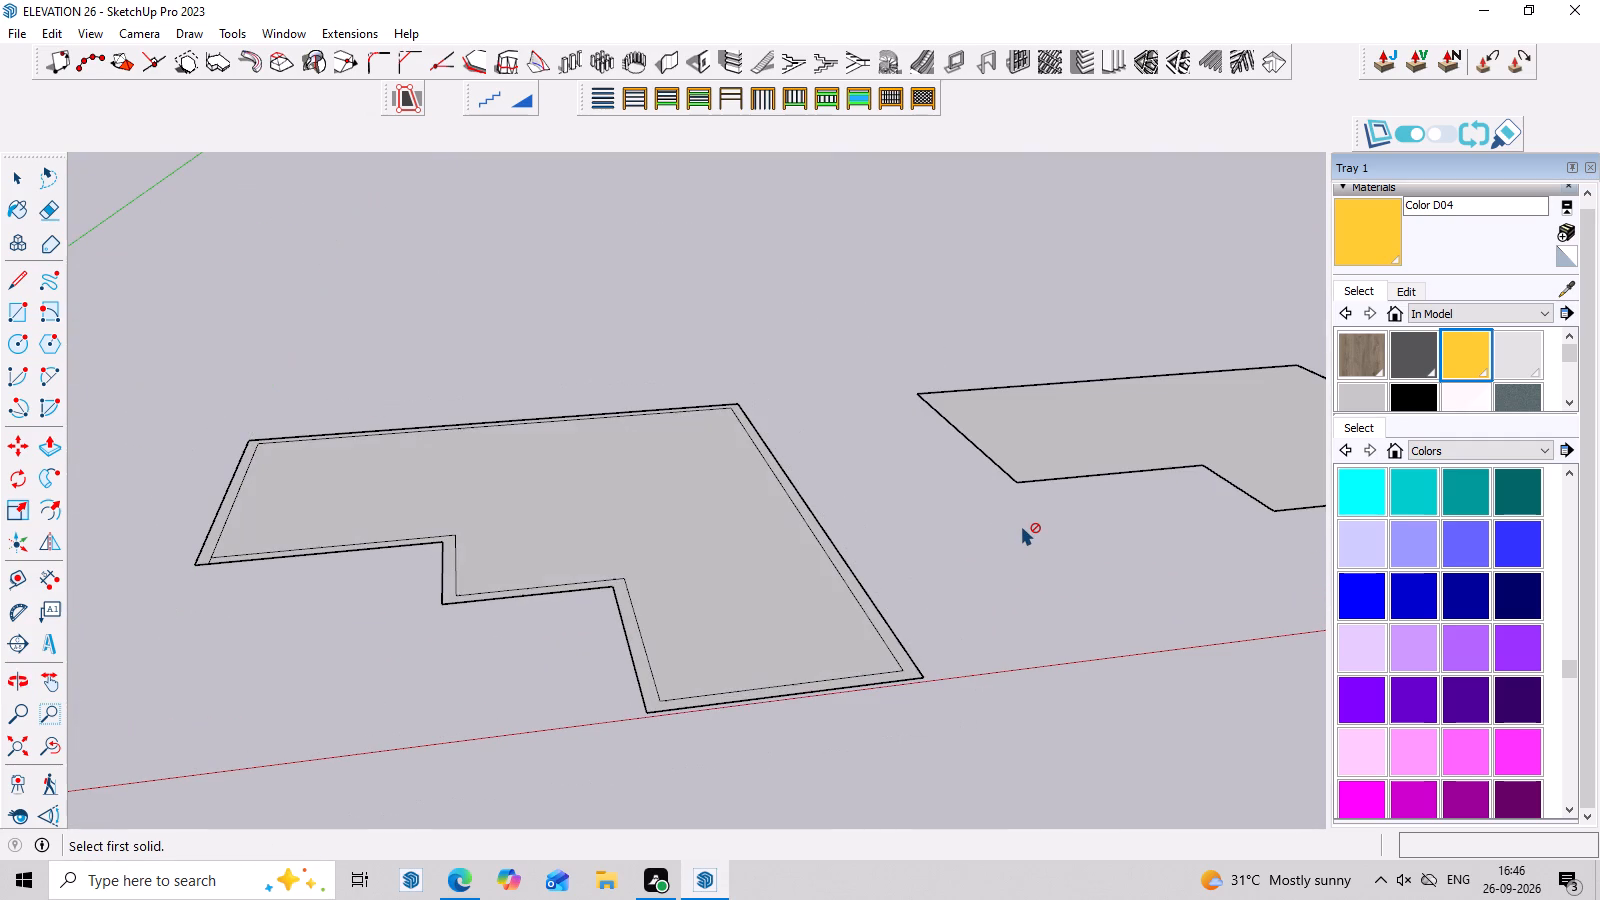
pyautogui.hotkey('ctrl', 'z')
pyautogui.hotkey('ctrl', 'z')
pyautogui.hotkey('ctrl', 'z')
pyautogui.hotkey('ctrl', 'z')
# Erase the two stray lines extending from the front edge of the stepped outline.
pyautogui.moveTo(1040, 499); pyautogui.dragTo(1041, 499, button='middle')
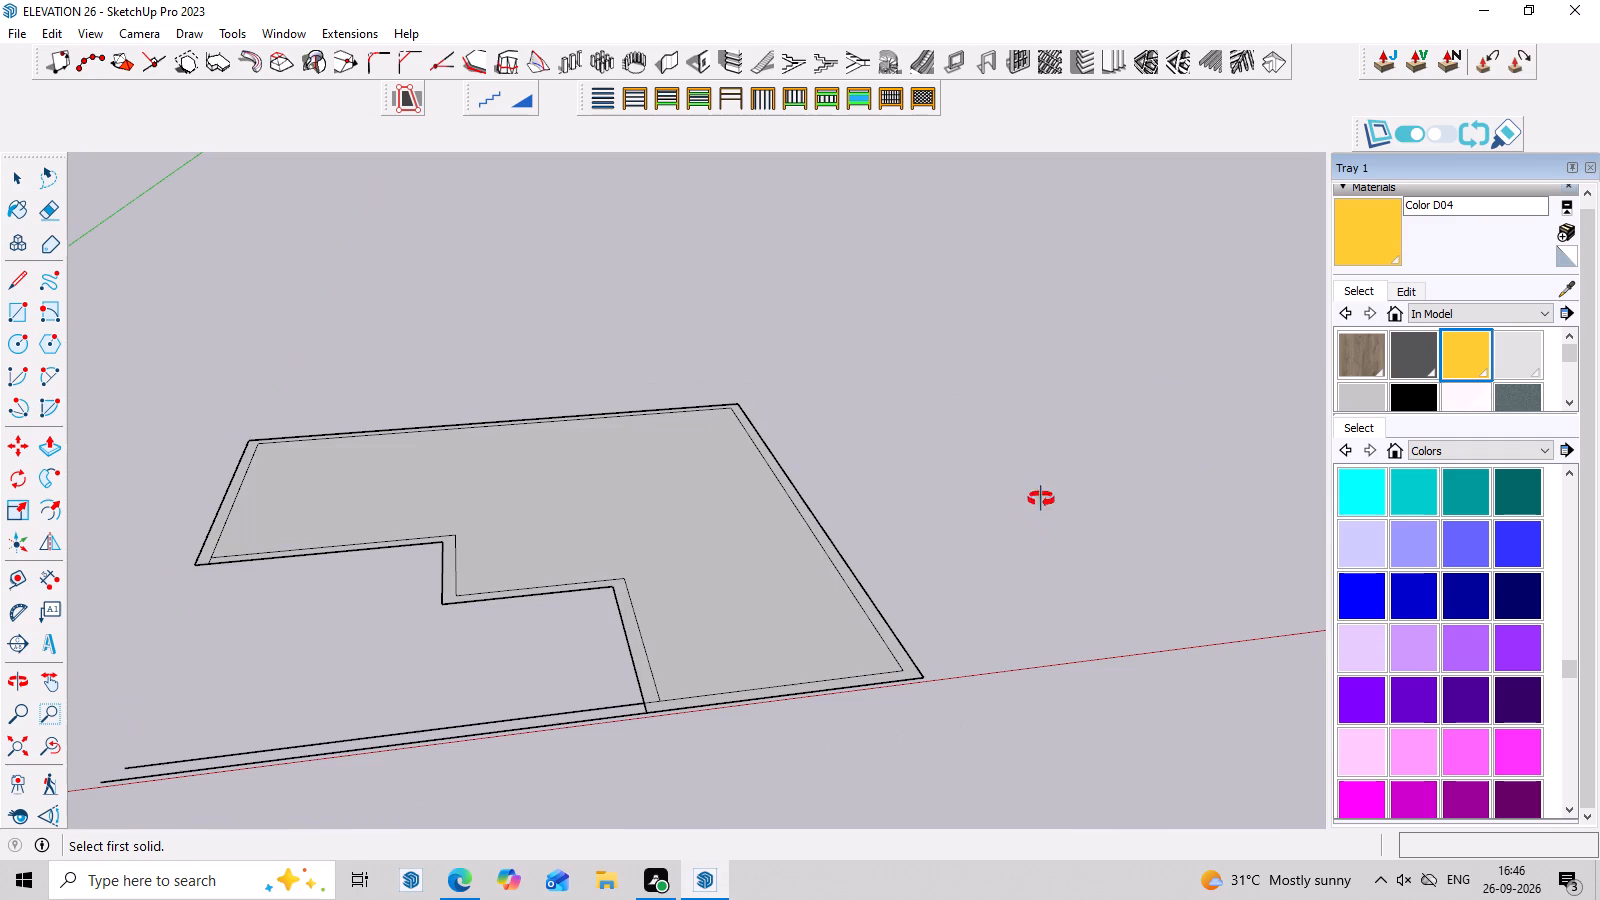
pyautogui.moveTo(1041, 499); pyautogui.dragTo(1000, 720, button='middle')
pyautogui.scroll(-7, 943, 489)
pyautogui.moveTo(969, 381); pyautogui.dragTo(970, 399, button='middle')
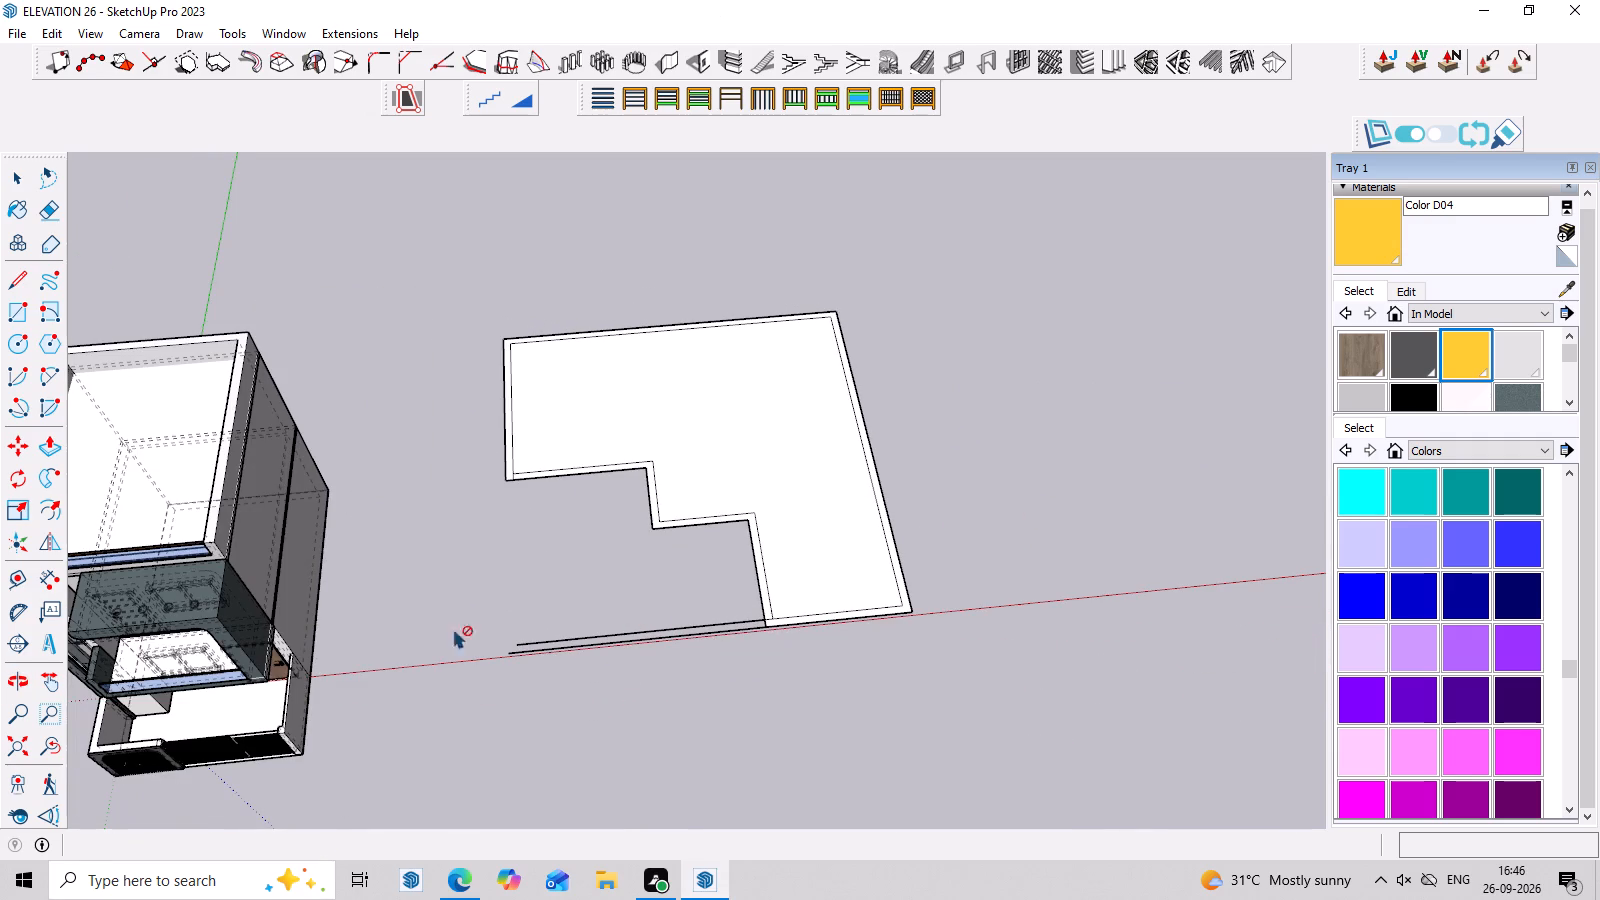
pyautogui.press('e')
pyautogui.moveTo(590, 603); pyautogui.dragTo(626, 725)
pyautogui.scroll(-4, 650, 739)
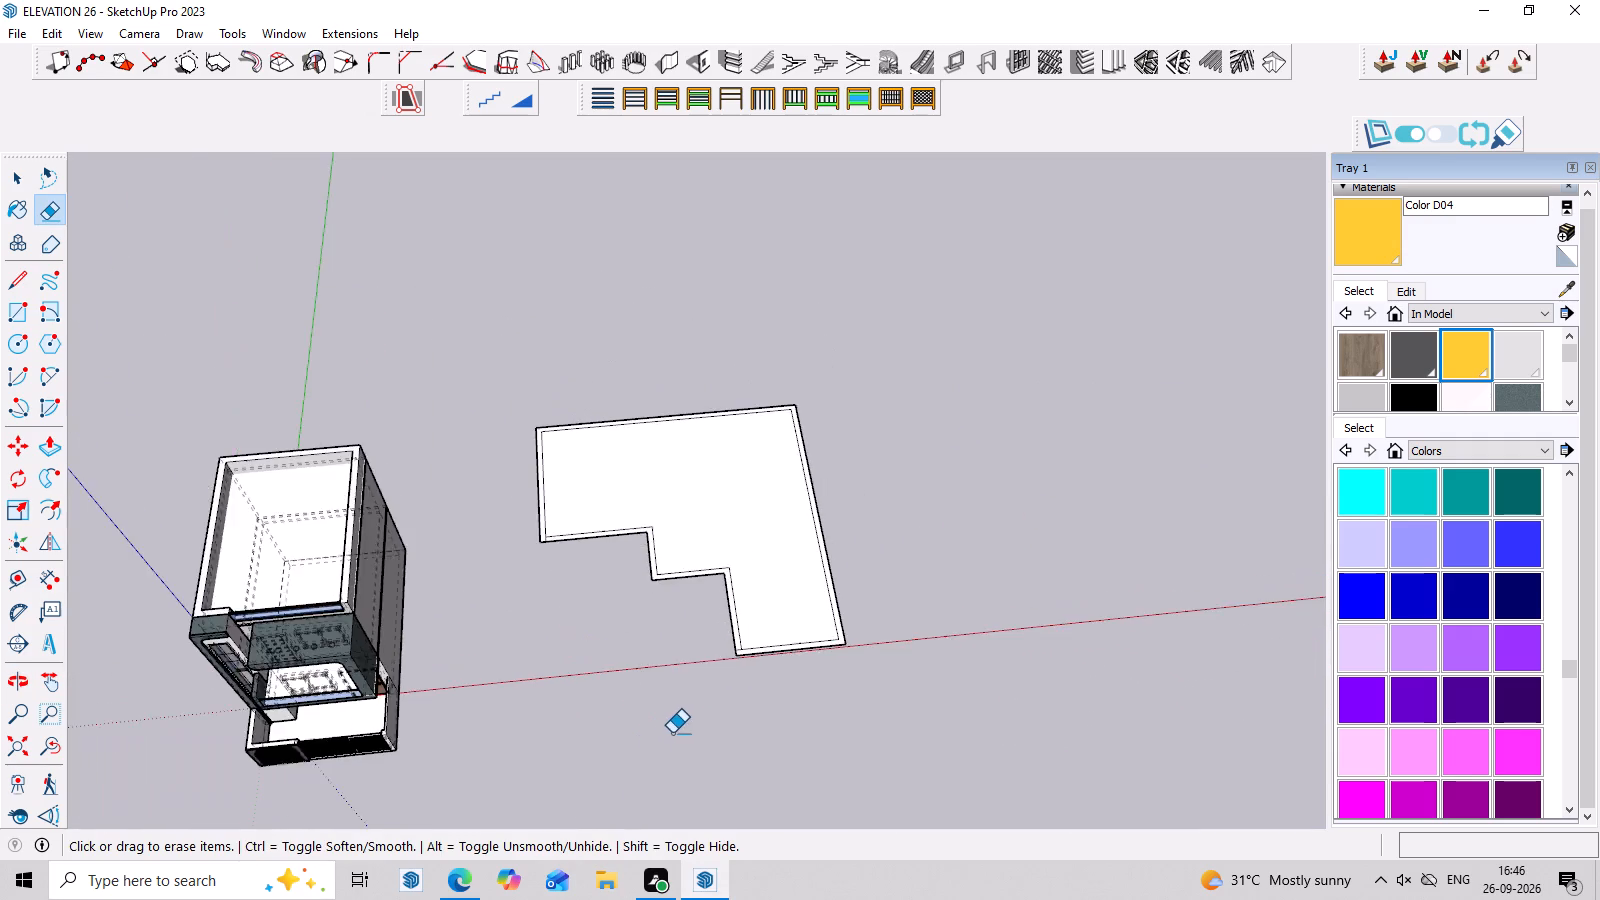
# Examine the front elevation of the two-storey house.
pyautogui.scroll(-6, 678, 734)
pyautogui.moveTo(803, 705); pyautogui.dragTo(807, 557, button='middle')
pyautogui.scroll(-4, 788, 553)
pyautogui.moveTo(491, 811); pyautogui.dragTo(525, 390, button='middle')
pyautogui.scroll(7, 548, 623)
pyautogui.moveTo(643, 503); pyautogui.dragTo(636, 589, button='middle')
pyautogui.scroll(6, 483, 672)
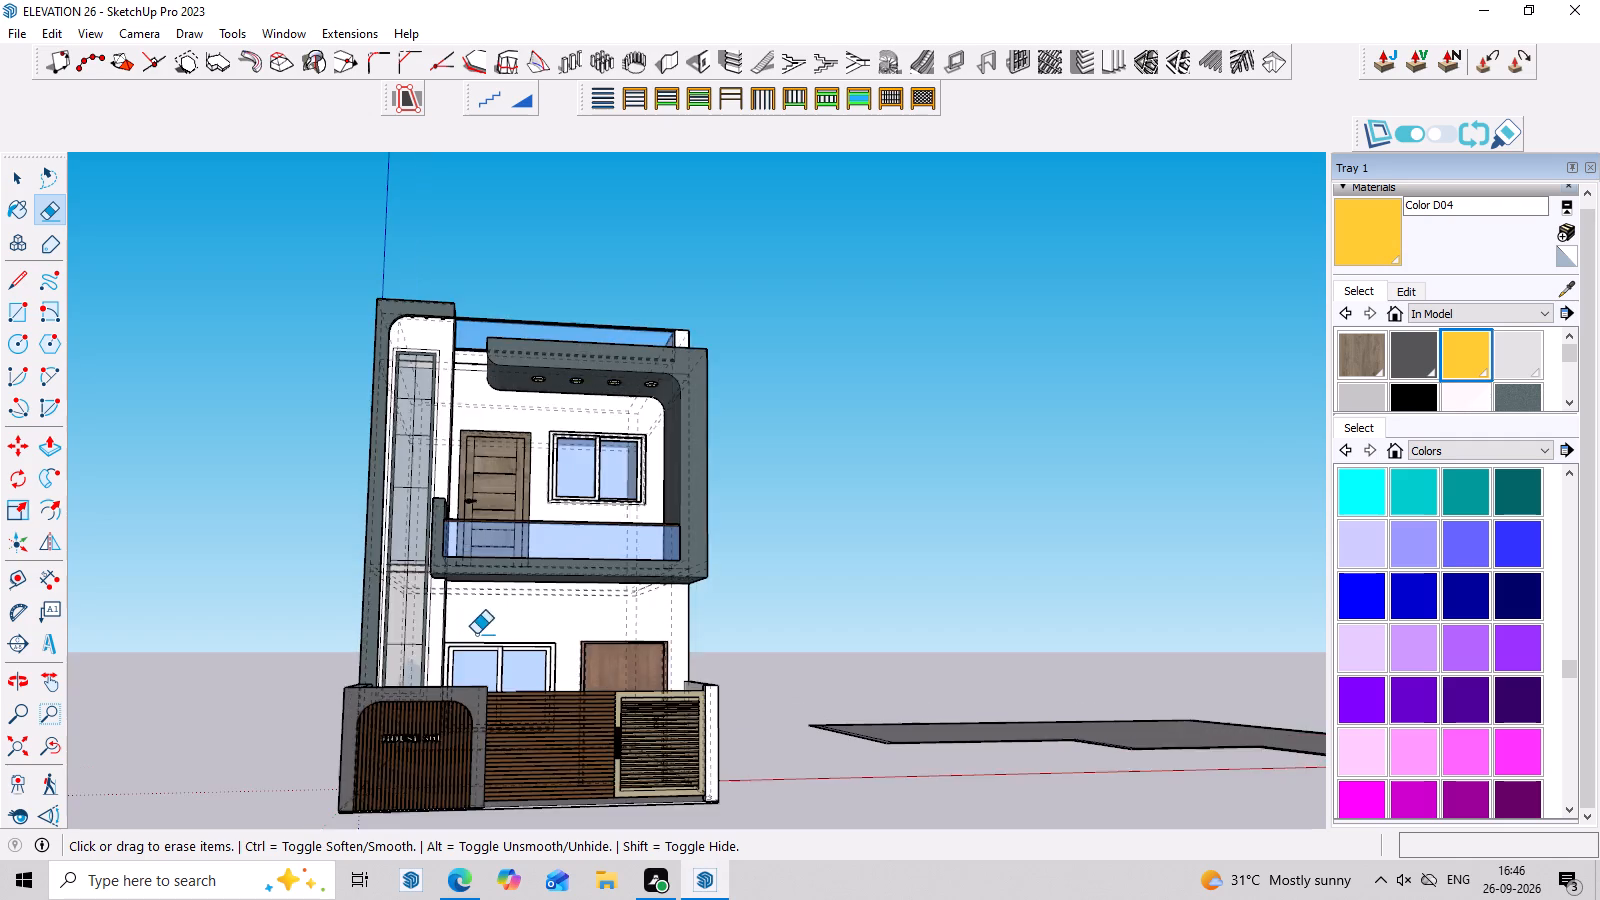
pyautogui.scroll(5, 476, 634)
pyautogui.scroll(-1, 518, 612)
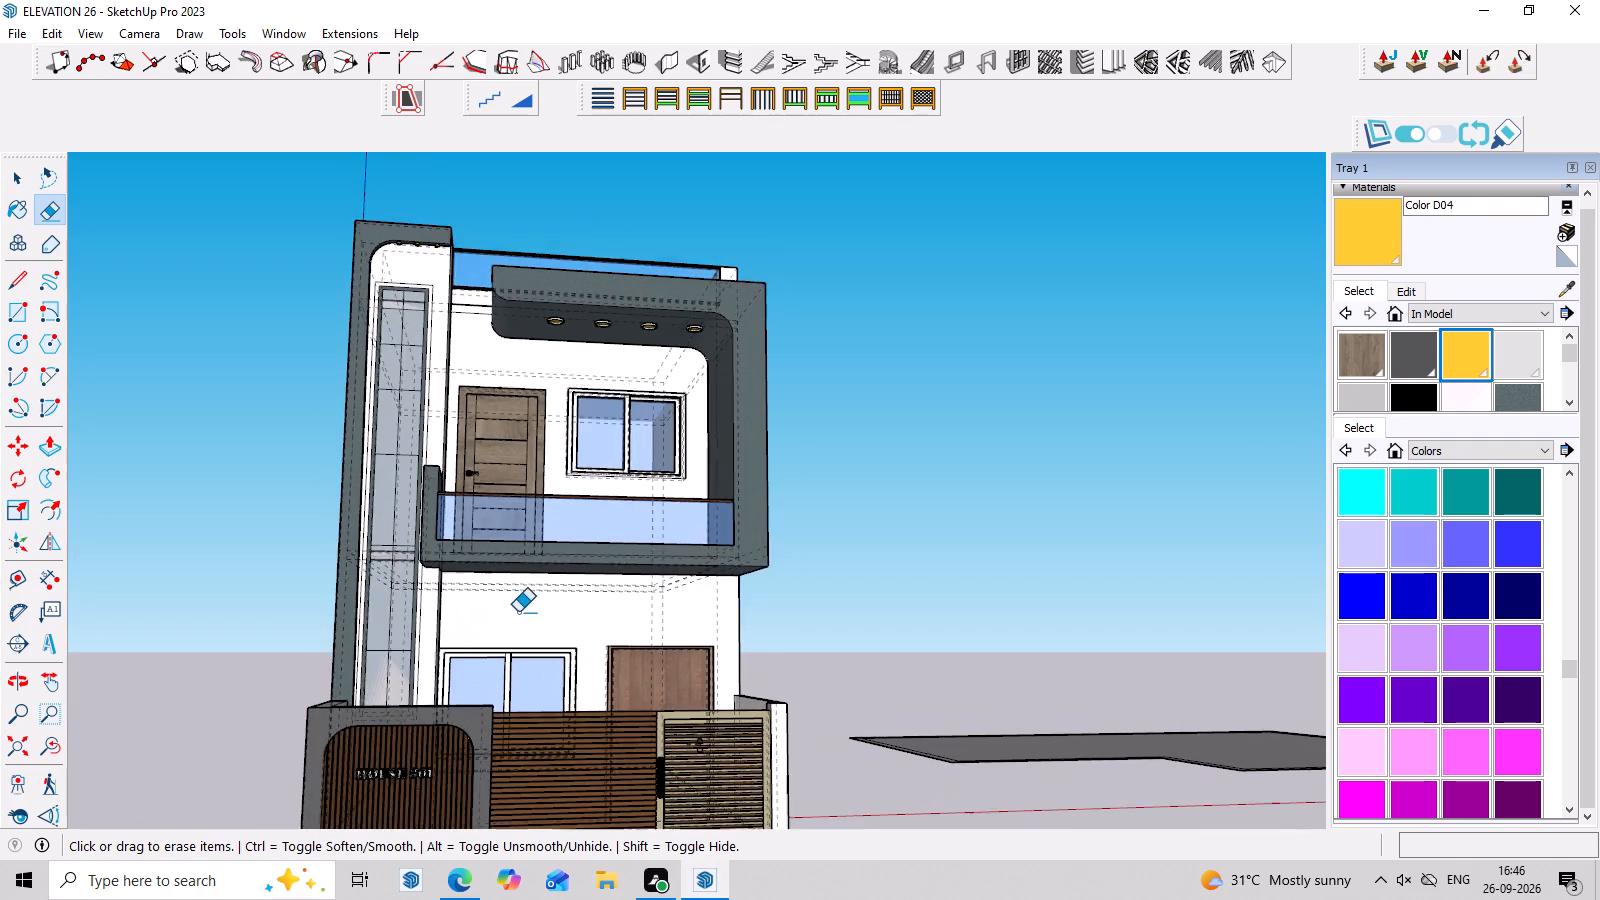
# Copy the stepped outline's inner floor face about 43' 6" to the side, away from the house.
pyautogui.scroll(-5, 518, 612)
pyautogui.moveTo(932, 428); pyautogui.dragTo(816, 666, button='middle')
pyautogui.scroll(-8, 850, 545)
pyautogui.moveTo(1394, 389); pyautogui.dragTo(1376, 543, button='middle')
pyautogui.moveTo(1343, 349); pyautogui.dragTo(1292, 398, button='middle')
pyautogui.scroll(11, 1298, 394)
pyautogui.moveTo(1121, 294); pyautogui.dragTo(1107, 463, button='middle')
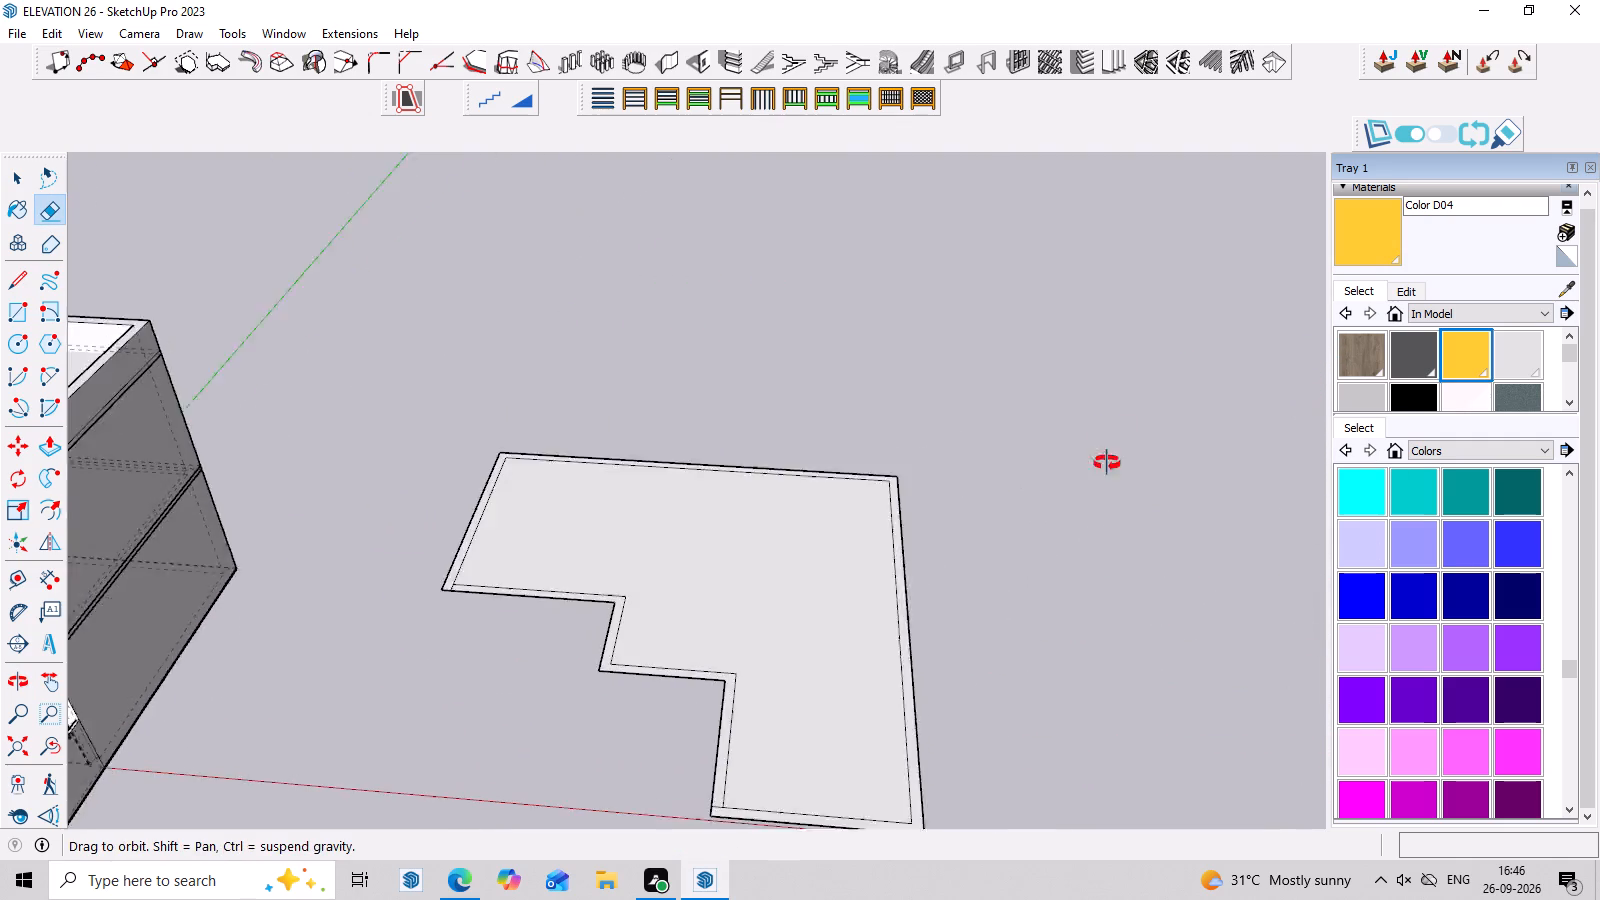
pyautogui.moveTo(1107, 463); pyautogui.dragTo(1096, 552, button='middle')
pyautogui.press('space')
pyautogui.click(835, 493)
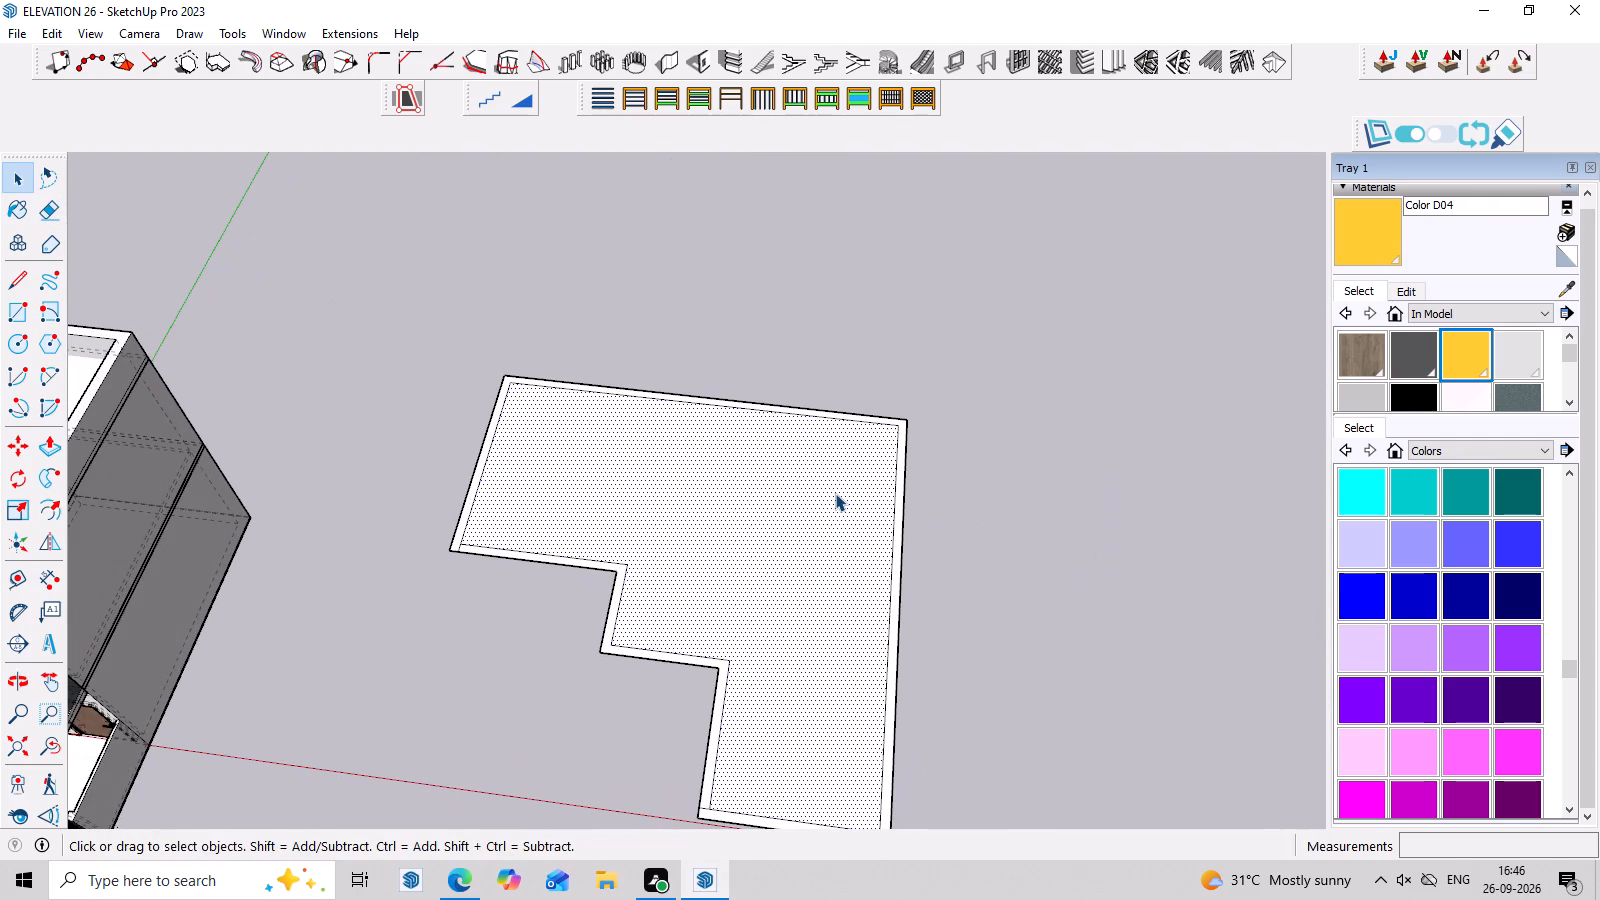
pyautogui.press('m')
pyautogui.scroll(-3, 944, 662)
pyautogui.click(891, 787)
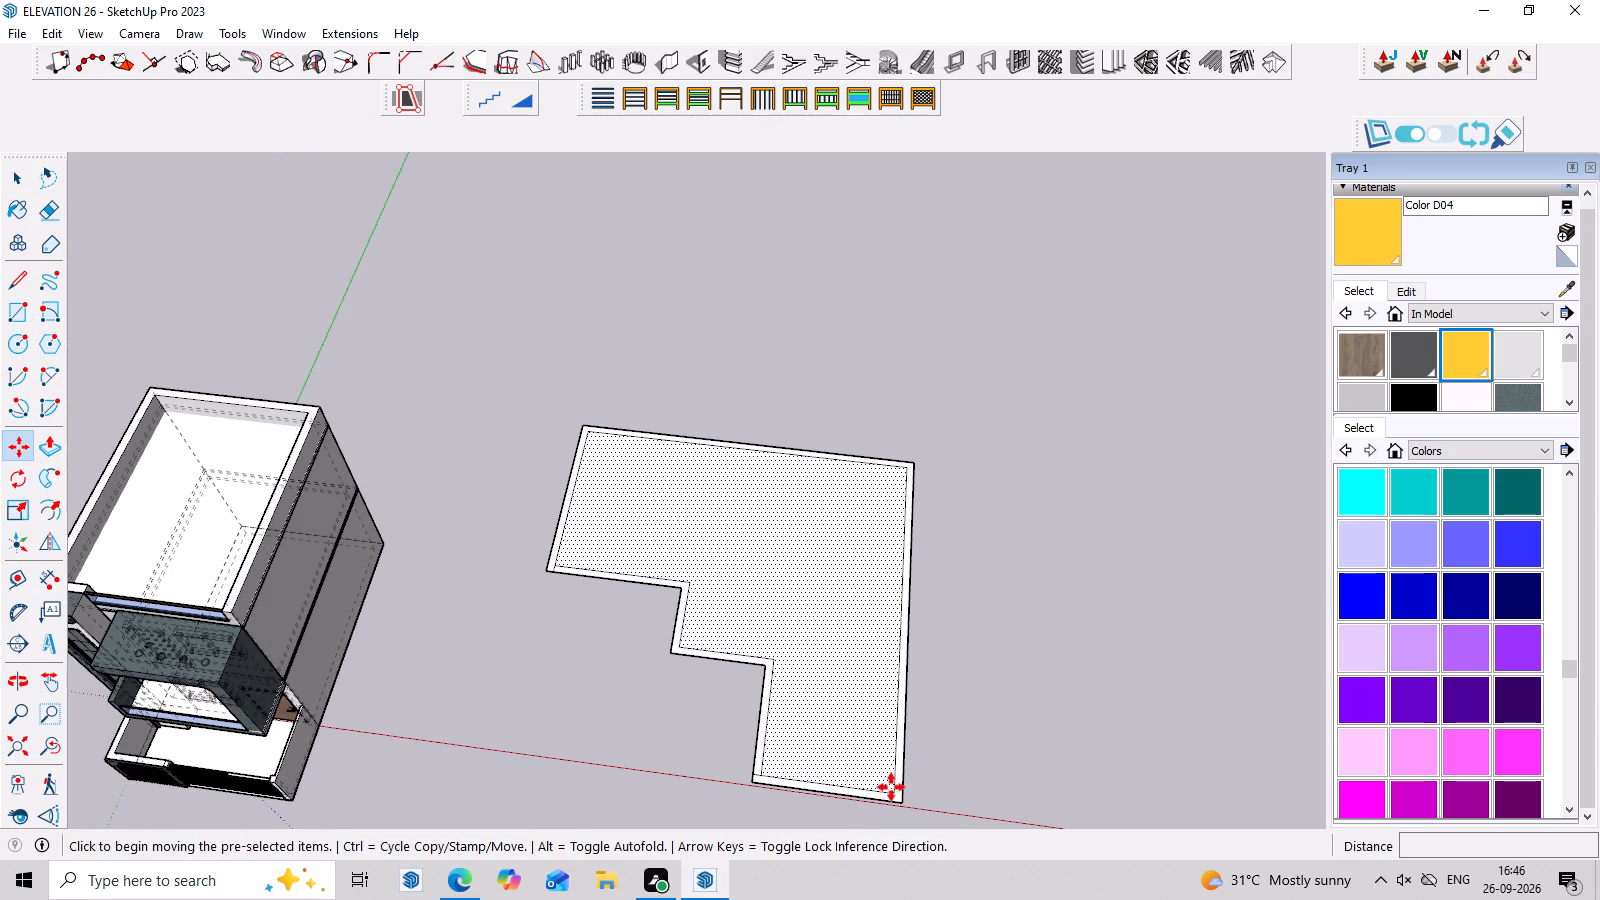
pyautogui.scroll(-3, 1188, 740)
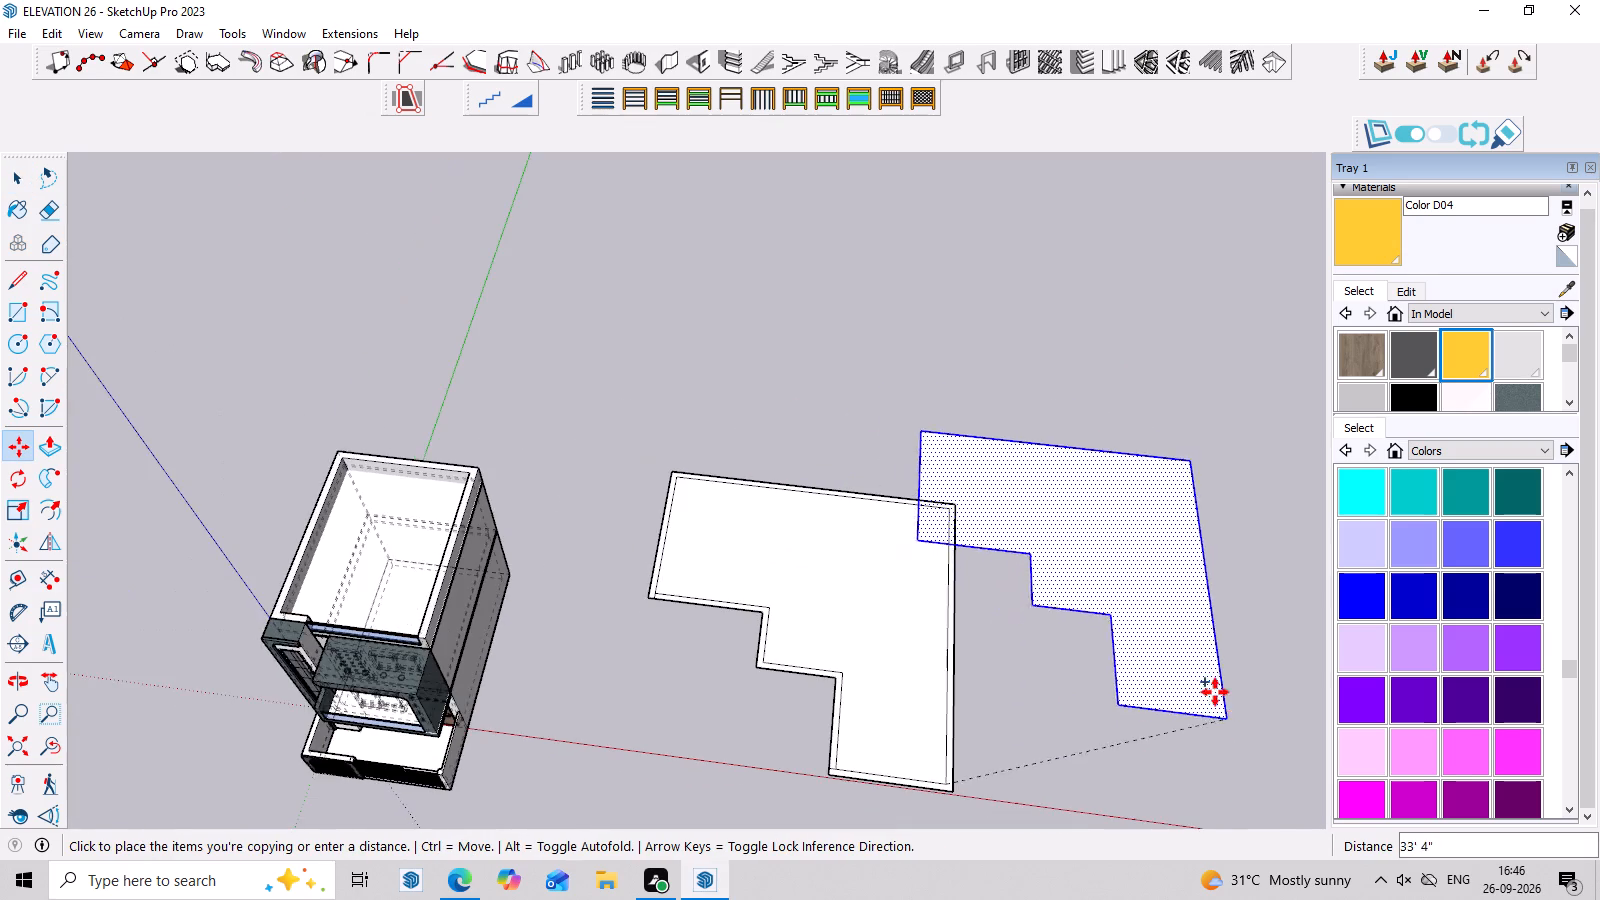
pyautogui.scroll(-4, 1143, 620)
pyautogui.click(1304, 792)
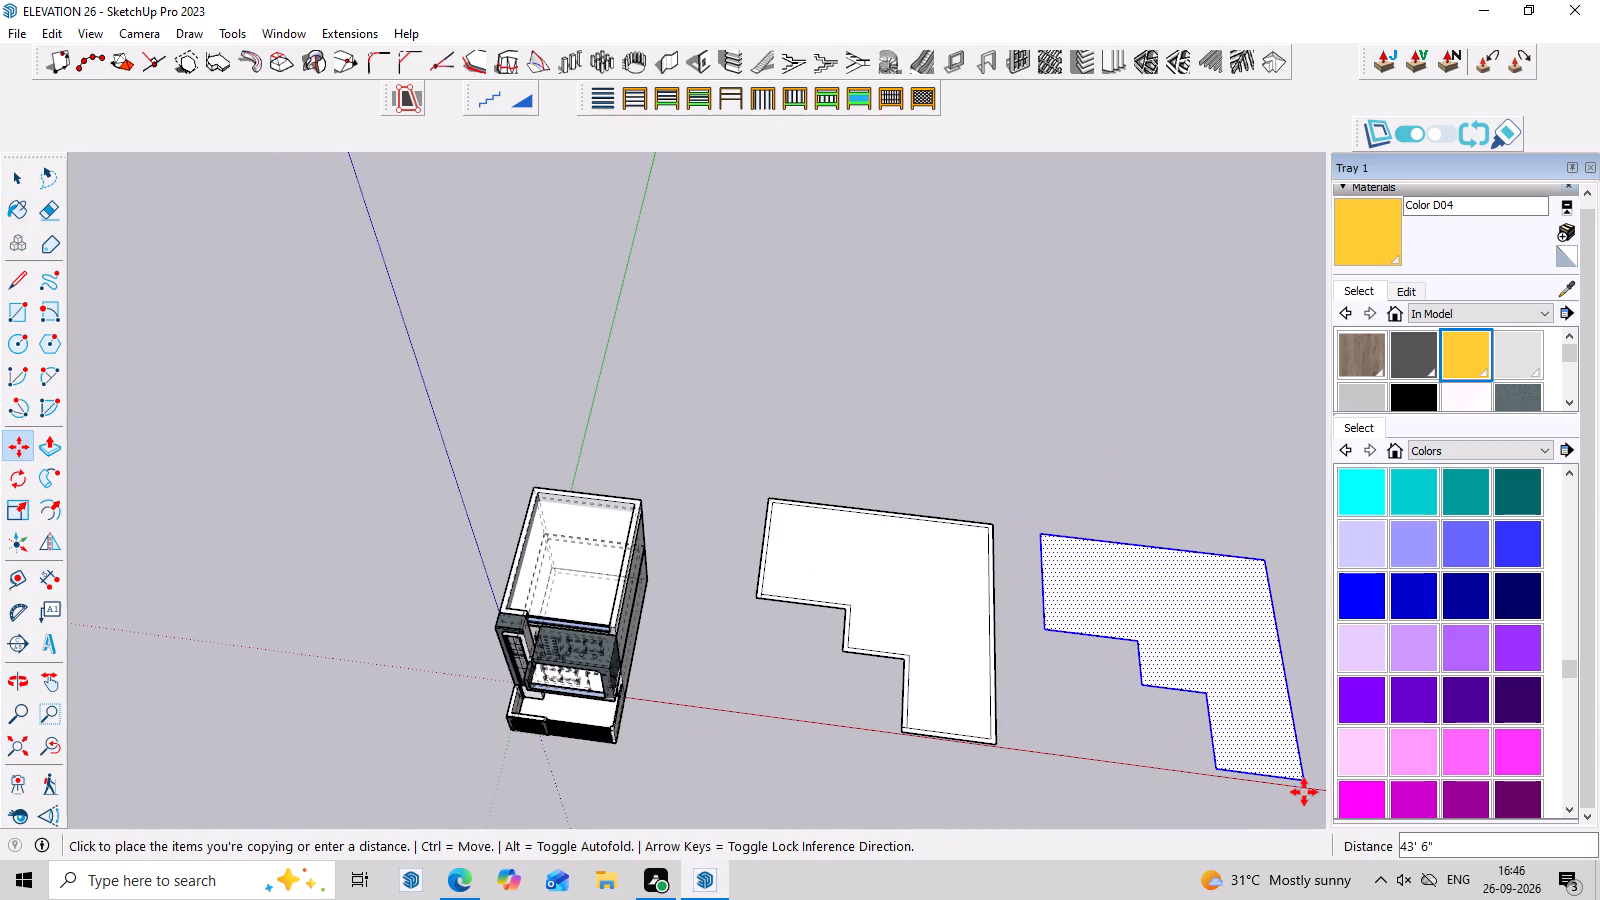
# Cut the original inner floor face out of the stepped outline, leaving only the wall strip.
pyautogui.press('space')
pyautogui.click(939, 580)
pyautogui.scroll(3, 939, 580)
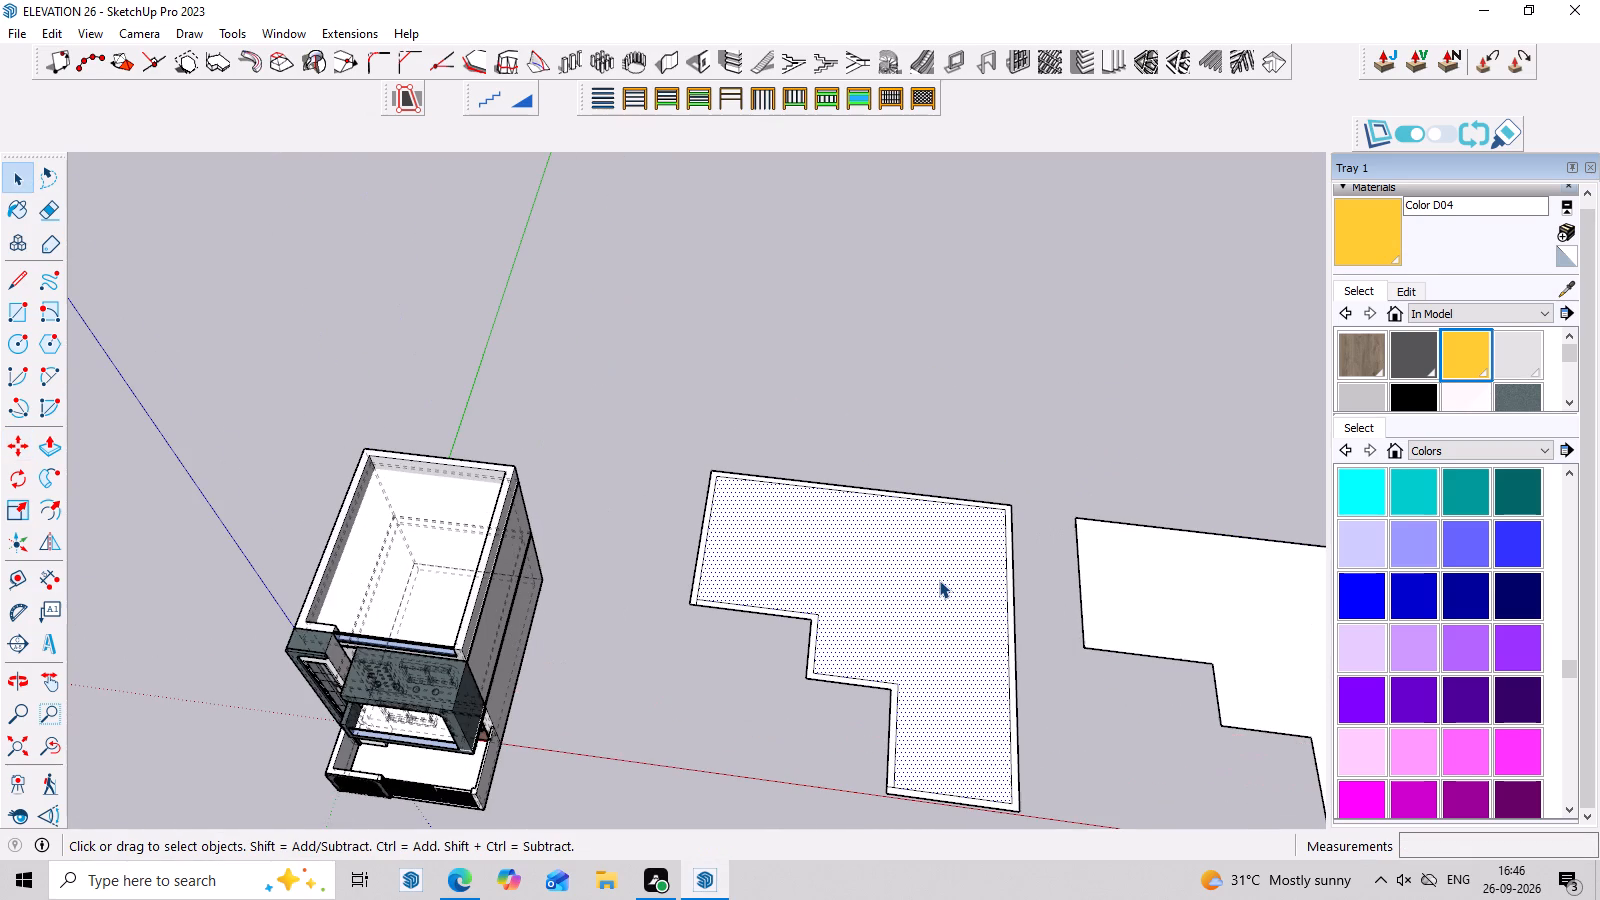
pyautogui.hotkey('ctrl', 'x')
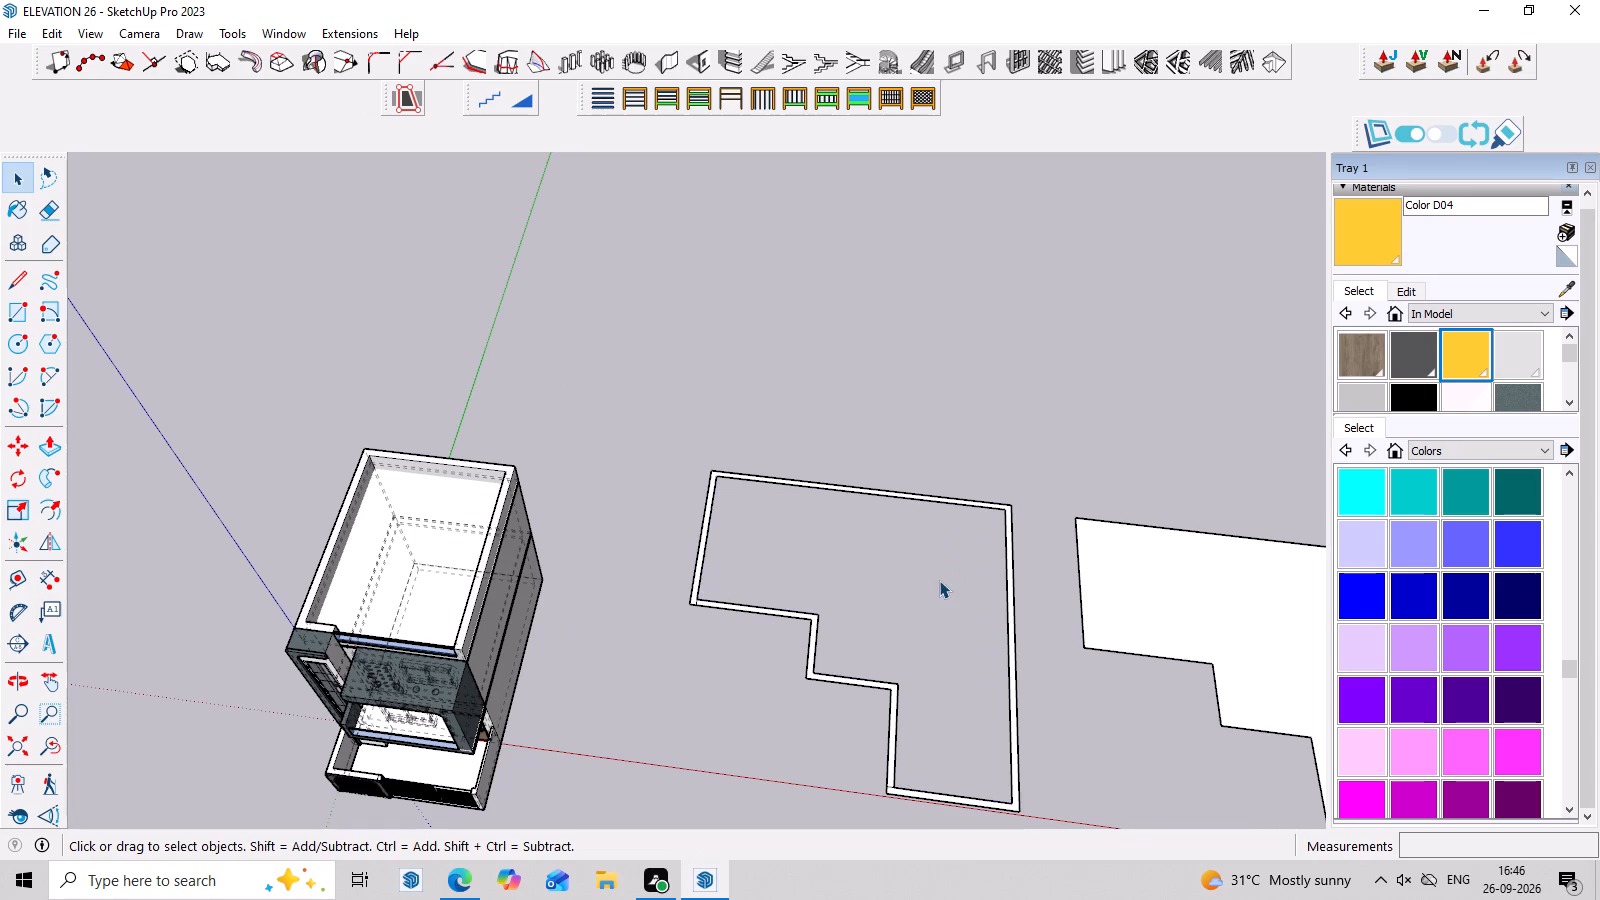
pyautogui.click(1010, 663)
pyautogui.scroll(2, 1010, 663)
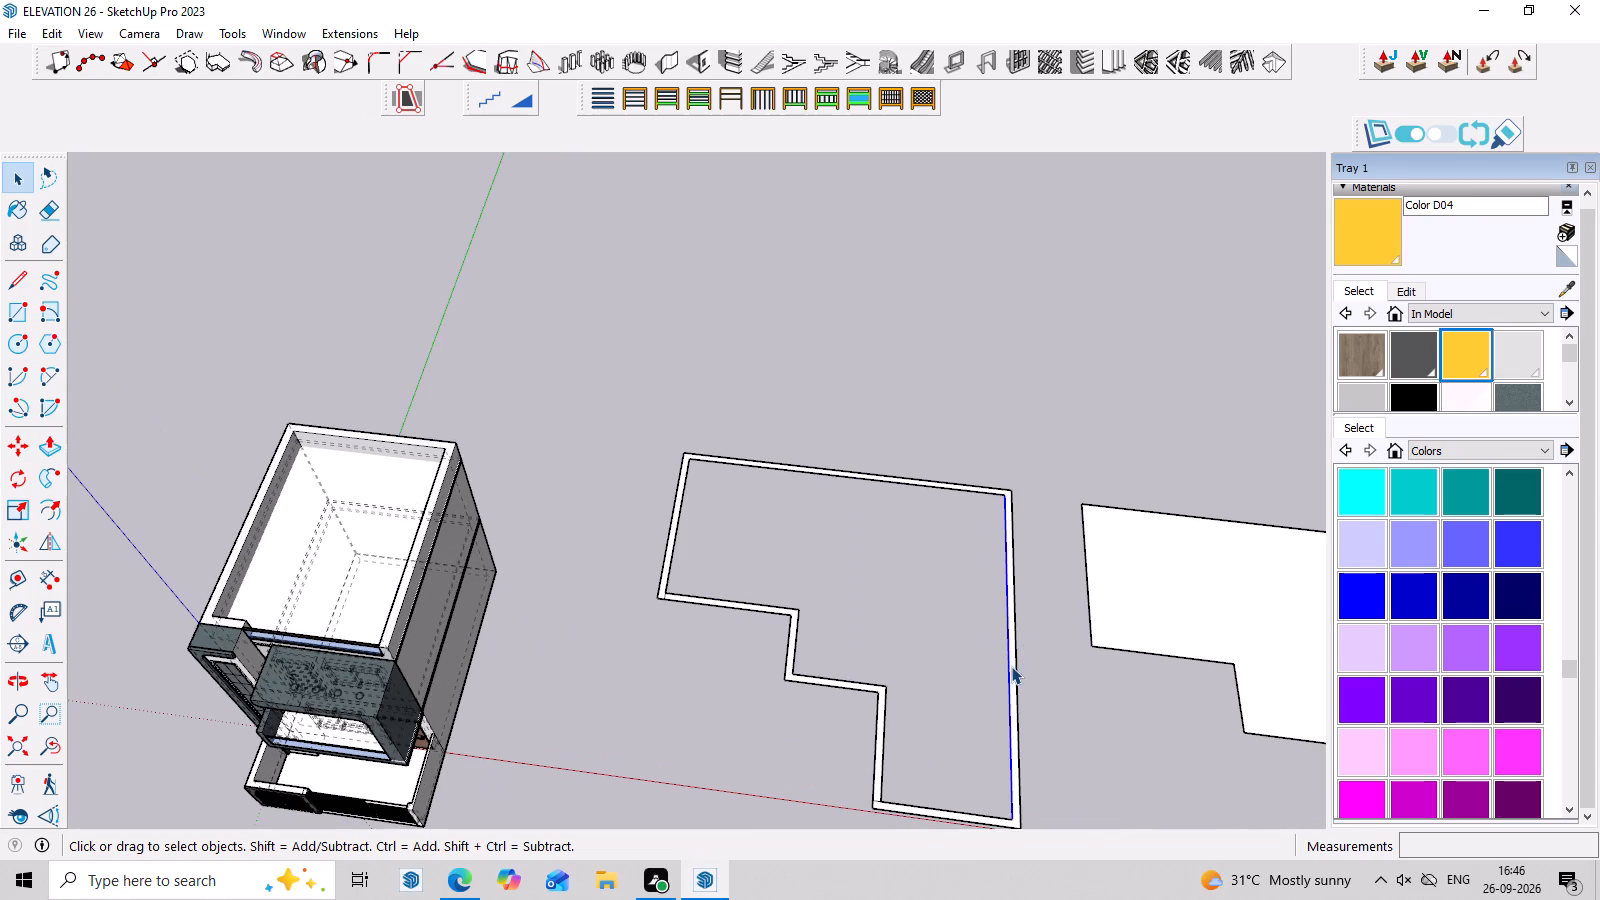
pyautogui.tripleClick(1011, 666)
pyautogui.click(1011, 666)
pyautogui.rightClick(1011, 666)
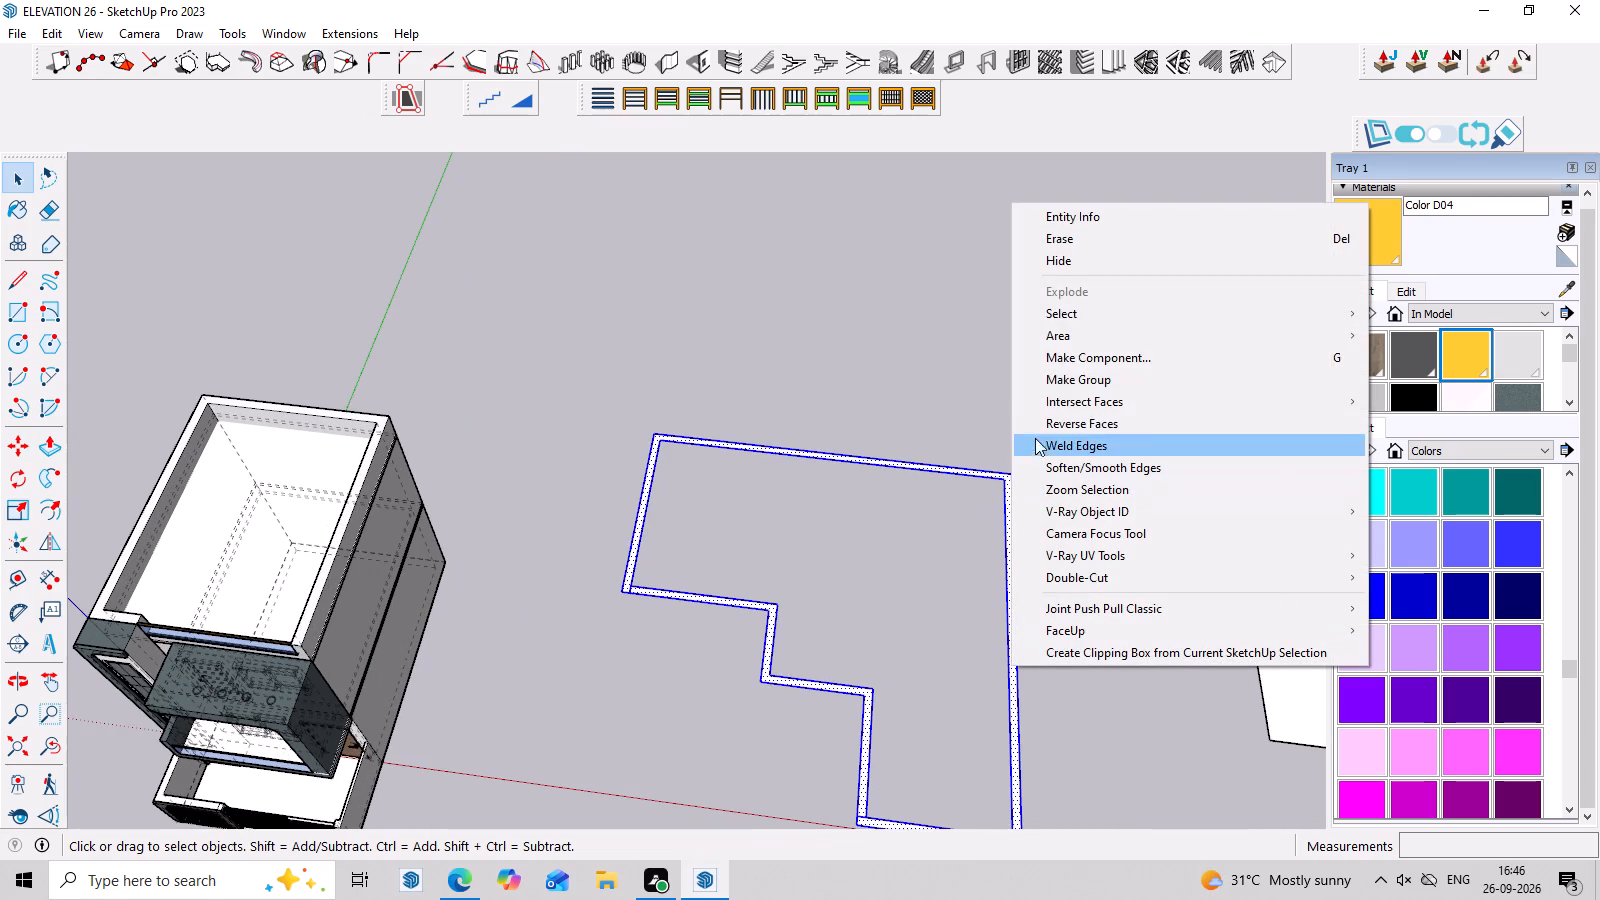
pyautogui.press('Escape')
# Erase the short stray edges crossing the wall strip at its outer step corner and front corner.
pyautogui.scroll(1, 650, 596)
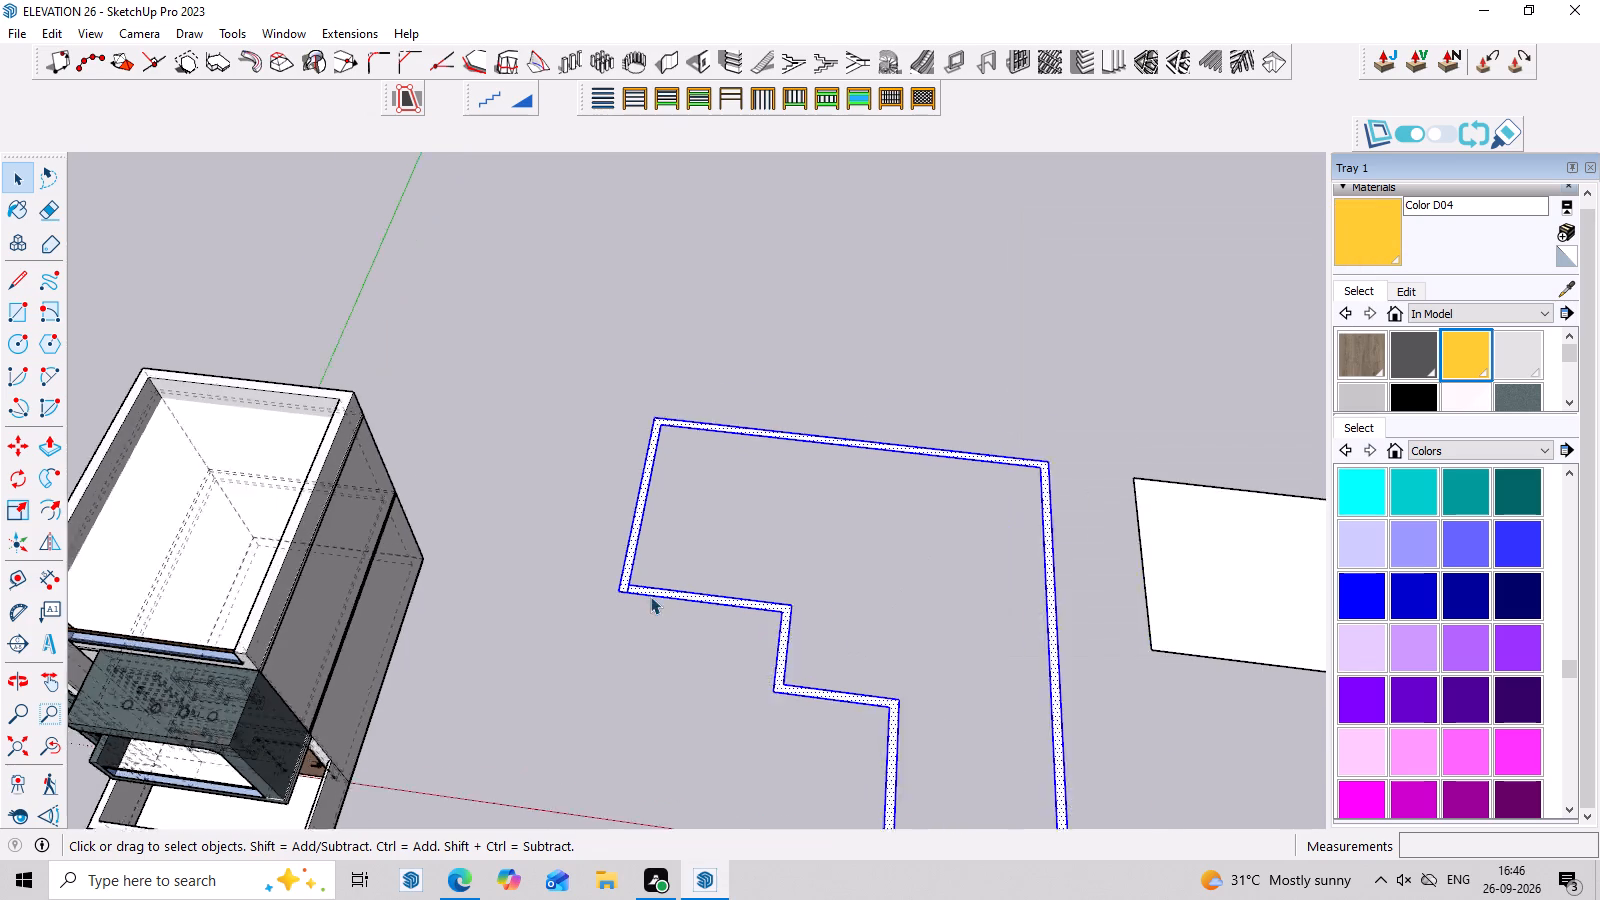
pyautogui.scroll(2, 650, 596)
pyautogui.click(770, 553)
pyautogui.scroll(5, 550, 581)
pyautogui.scroll(1, 651, 577)
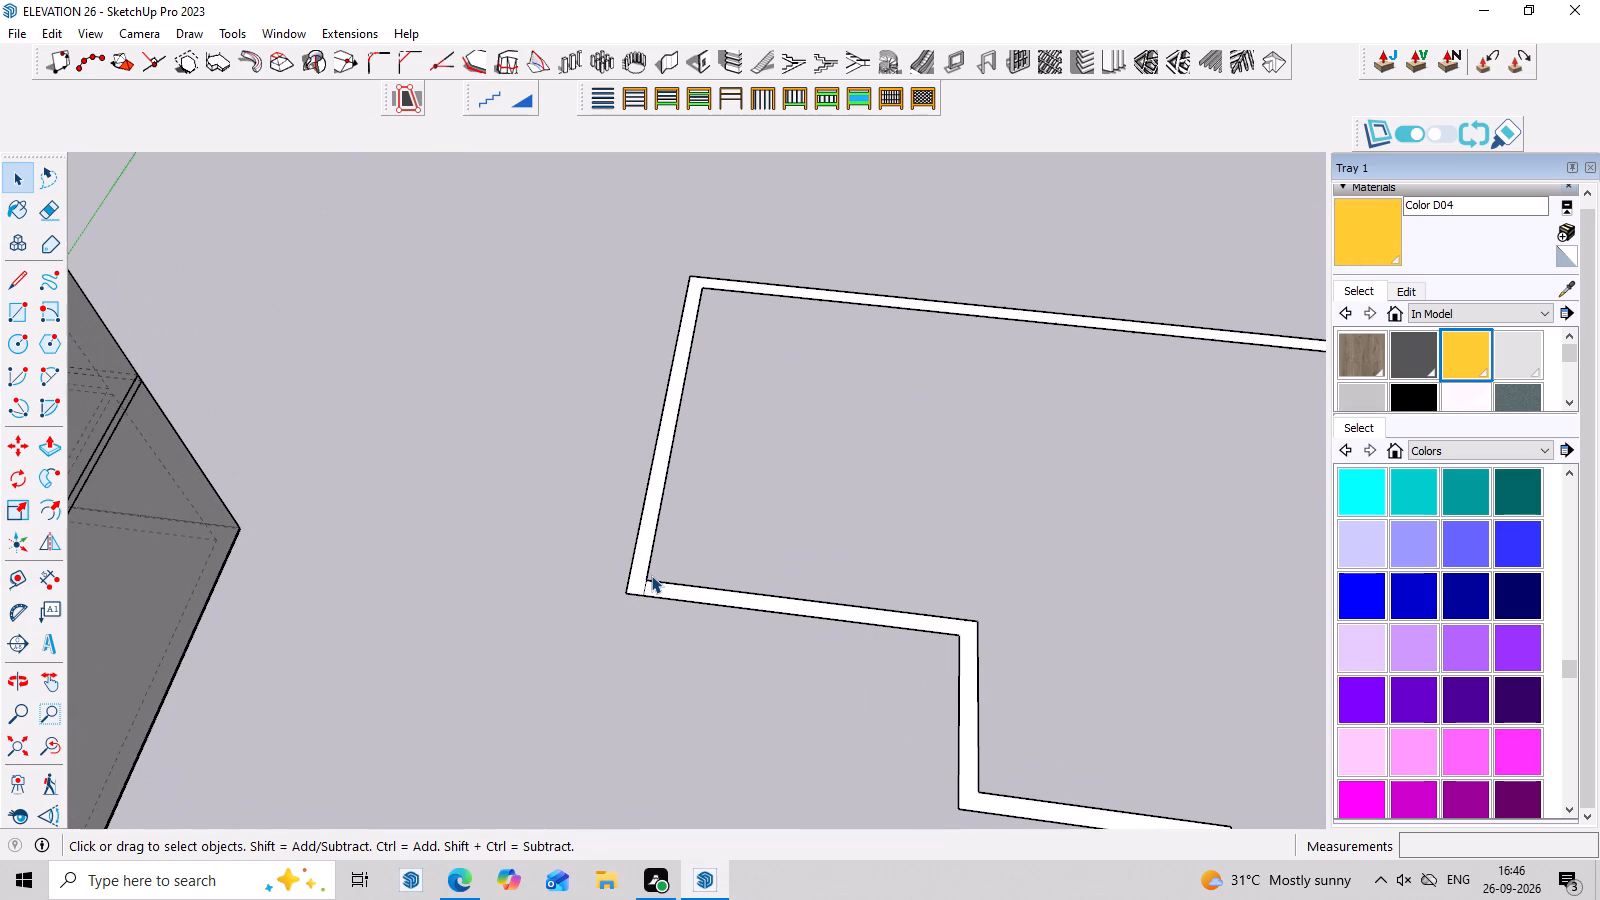
pyautogui.press('e')
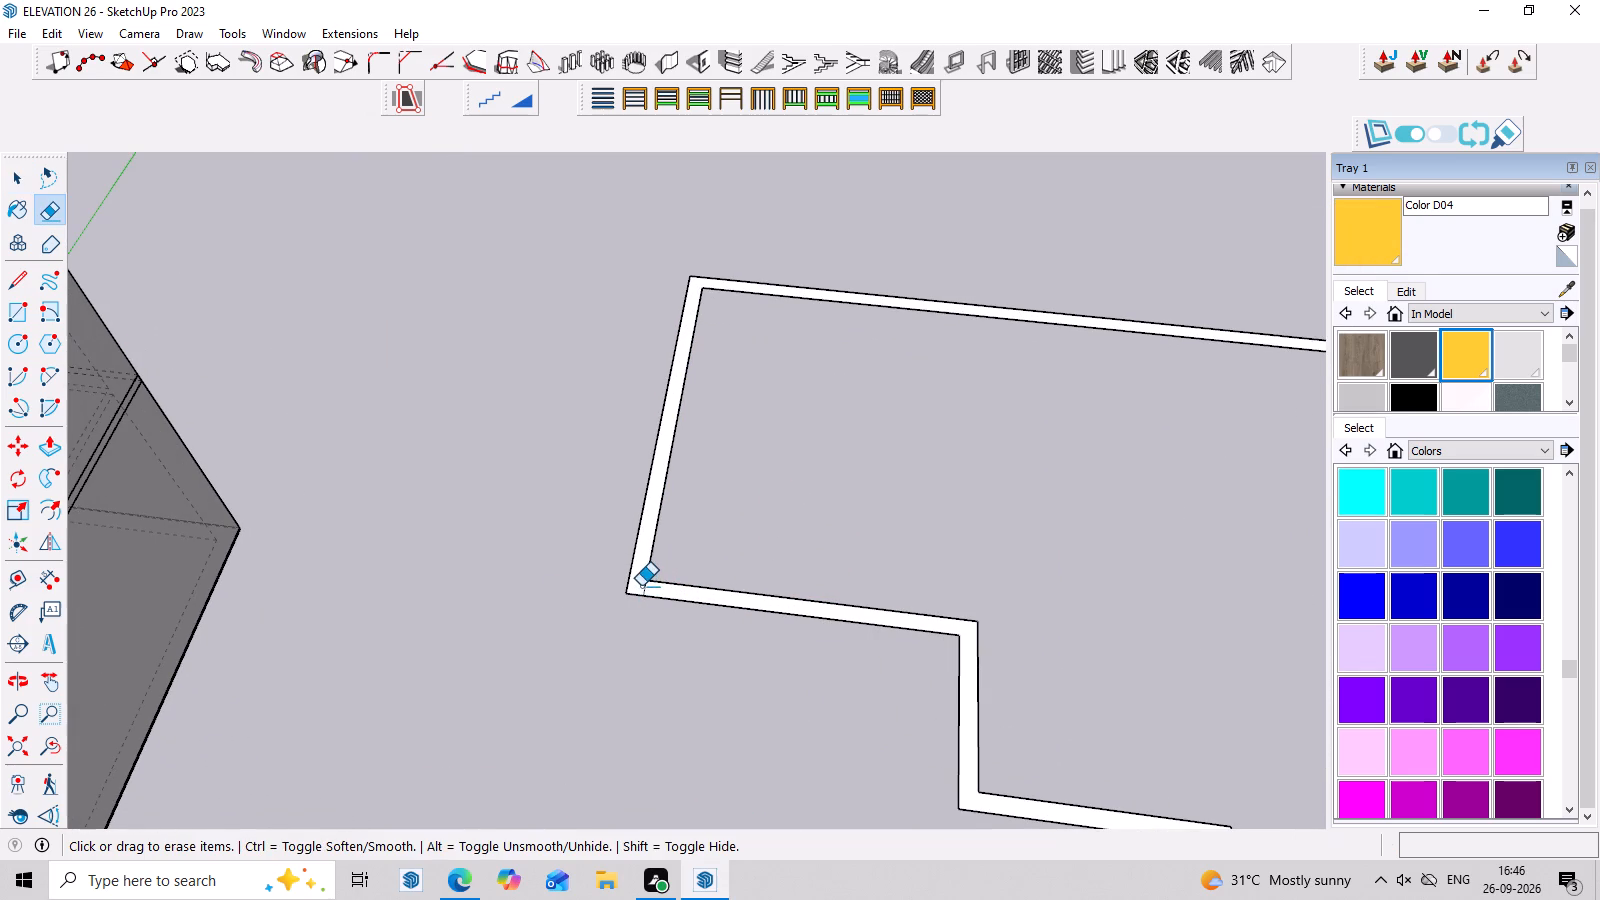
pyautogui.click(643, 587)
pyautogui.scroll(-10, 537, 691)
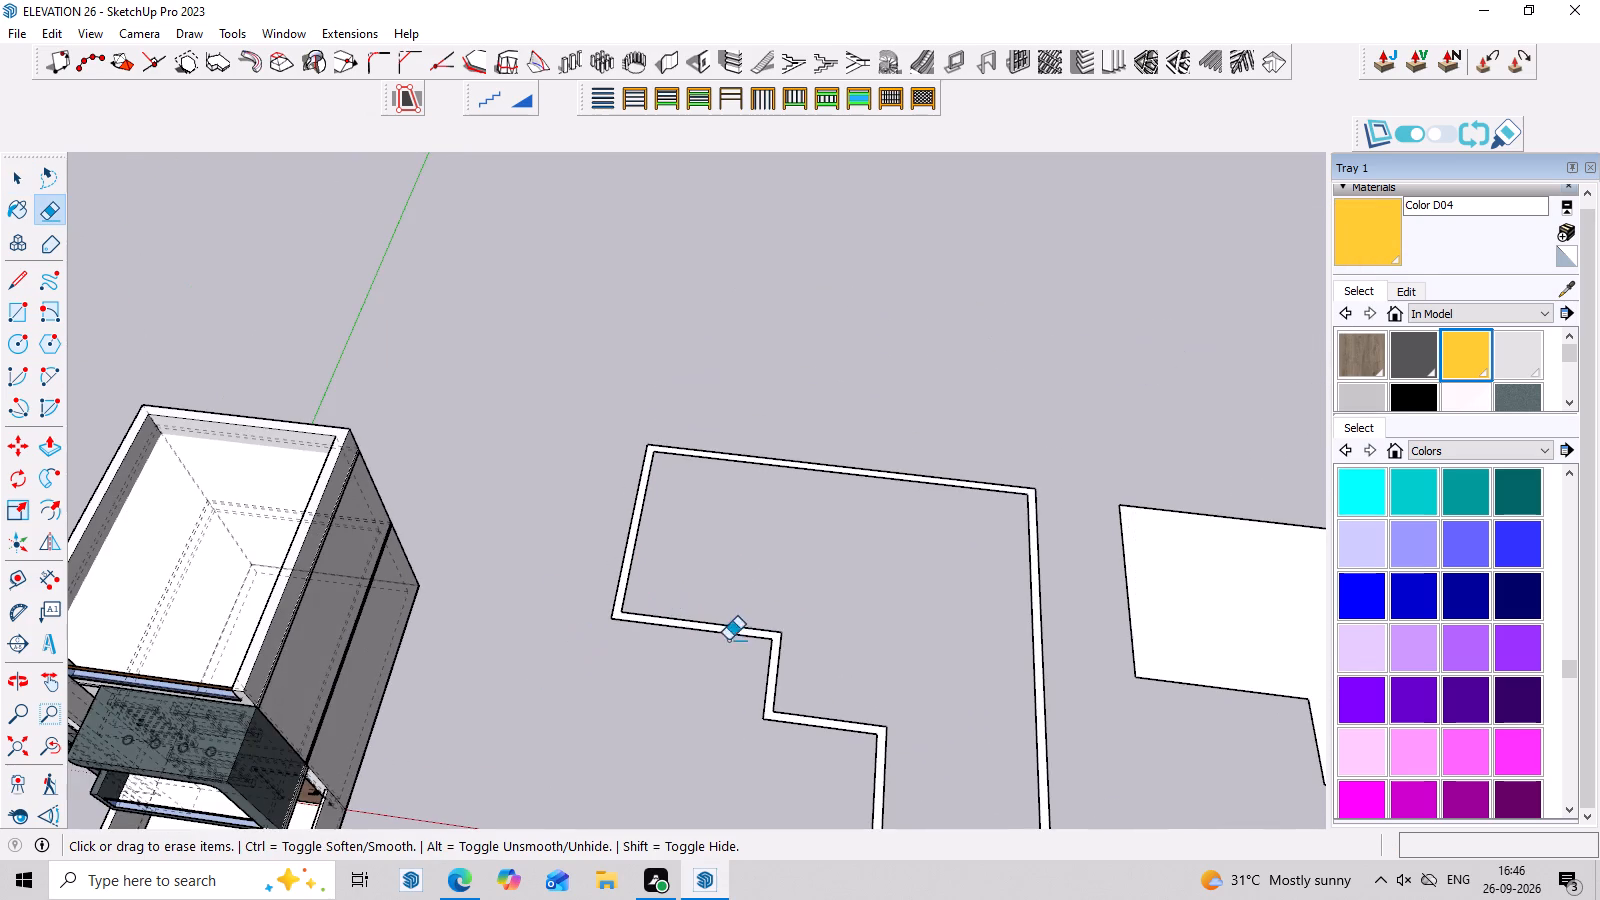
pyautogui.scroll(-7, 885, 671)
pyautogui.scroll(9, 955, 819)
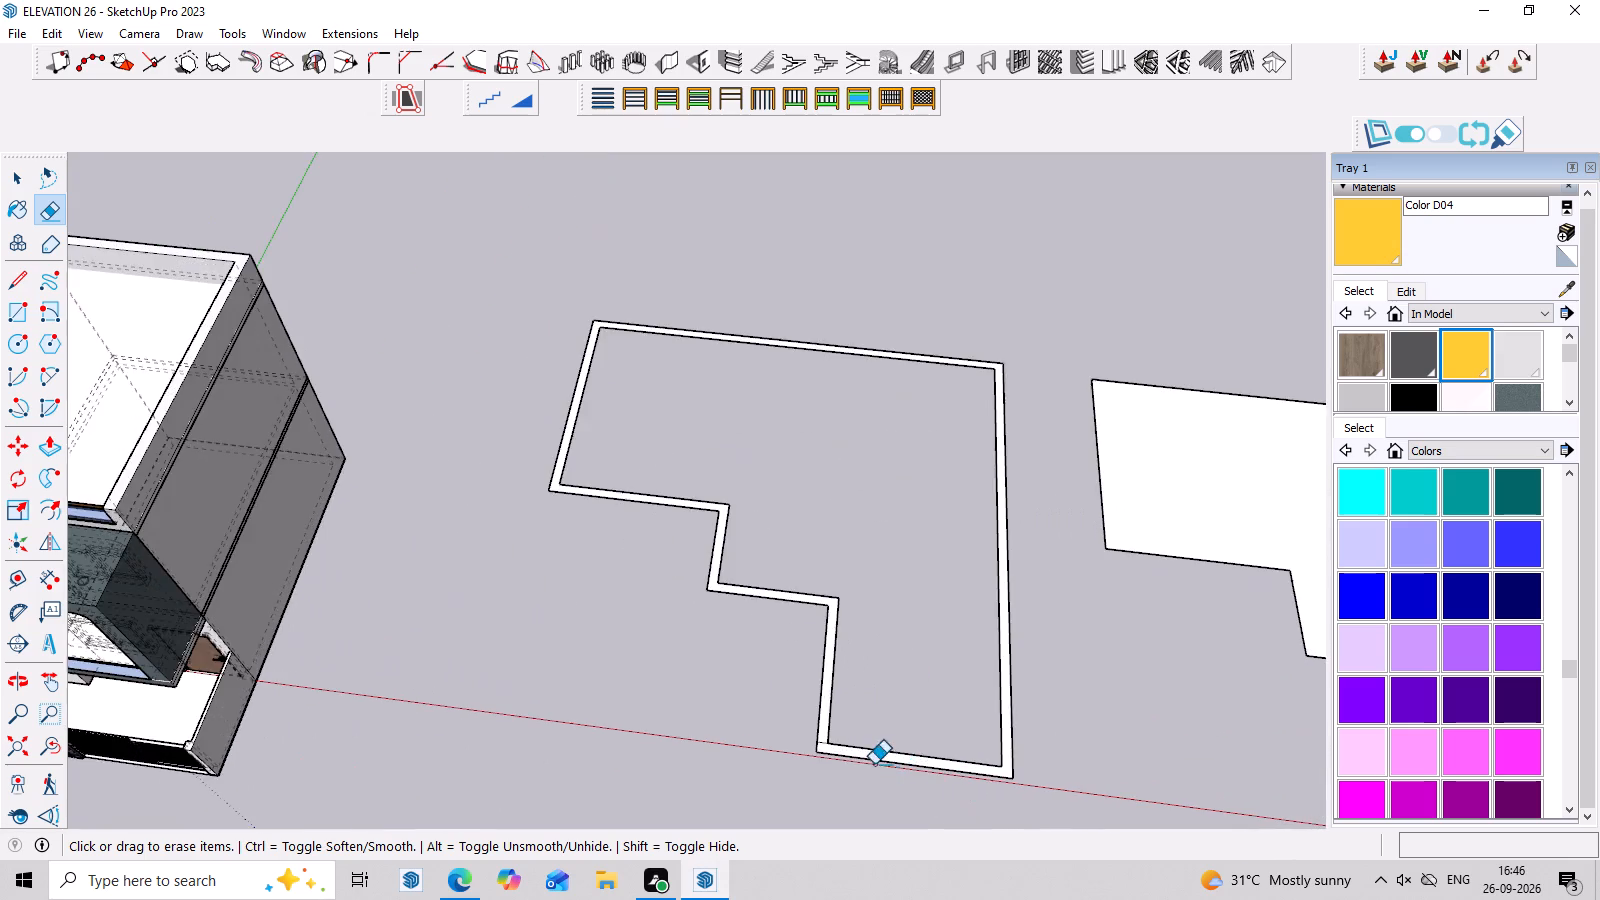
pyautogui.scroll(3, 874, 764)
pyautogui.scroll(-1, 795, 736)
pyautogui.scroll(7, 794, 736)
pyautogui.click(807, 742)
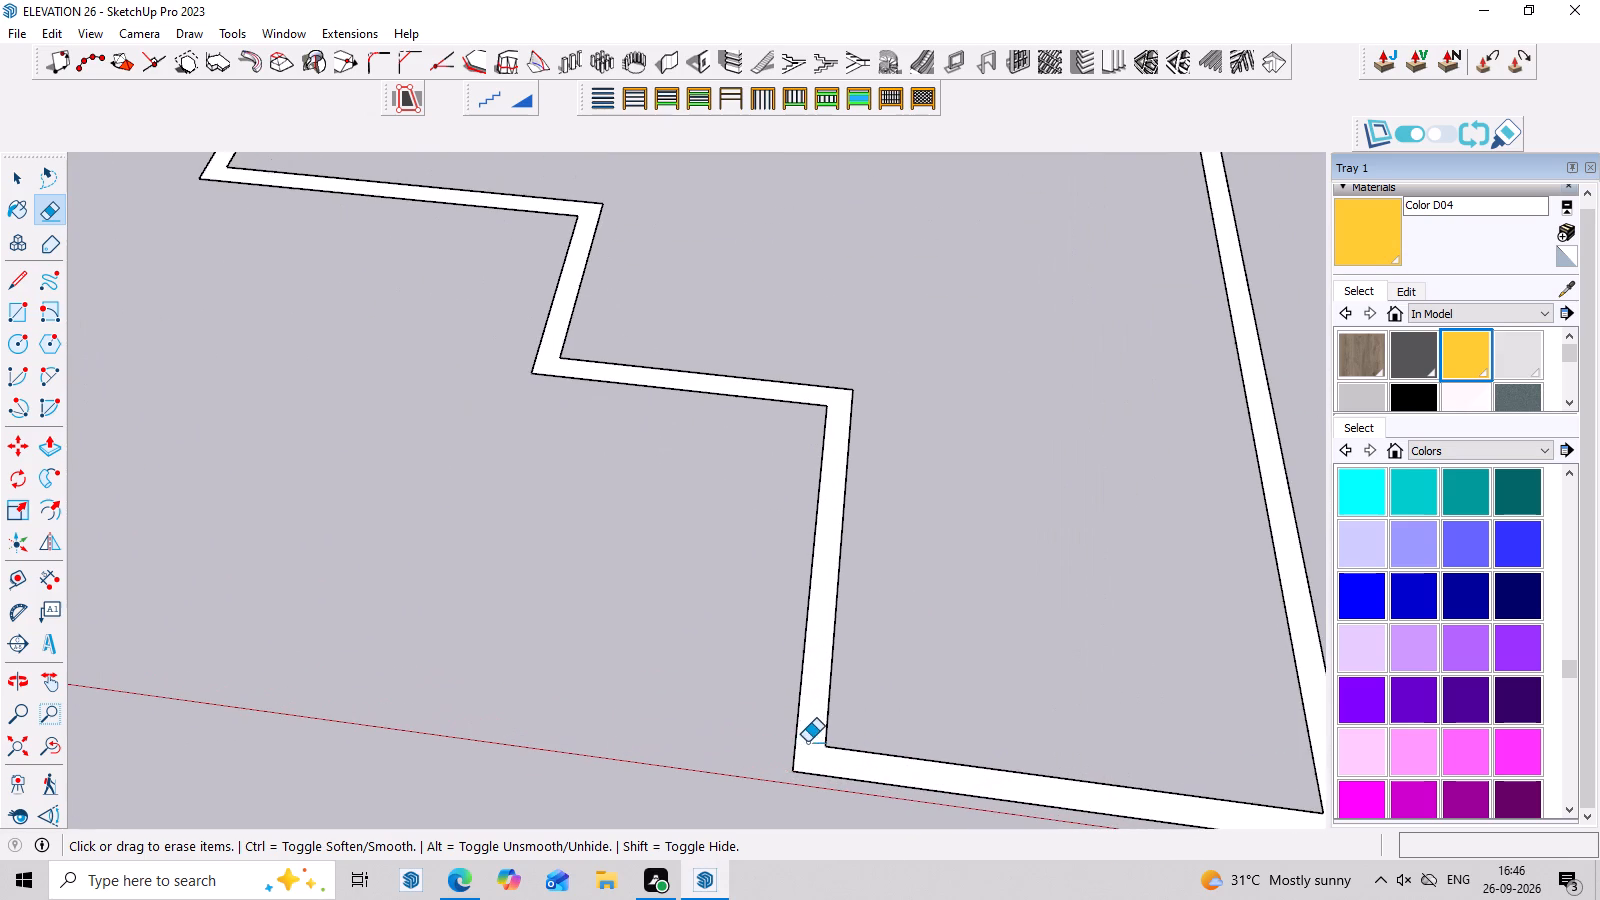
# Push/Pull the stepped wall strip up to a height of 12'.
pyautogui.scroll(-8, 634, 617)
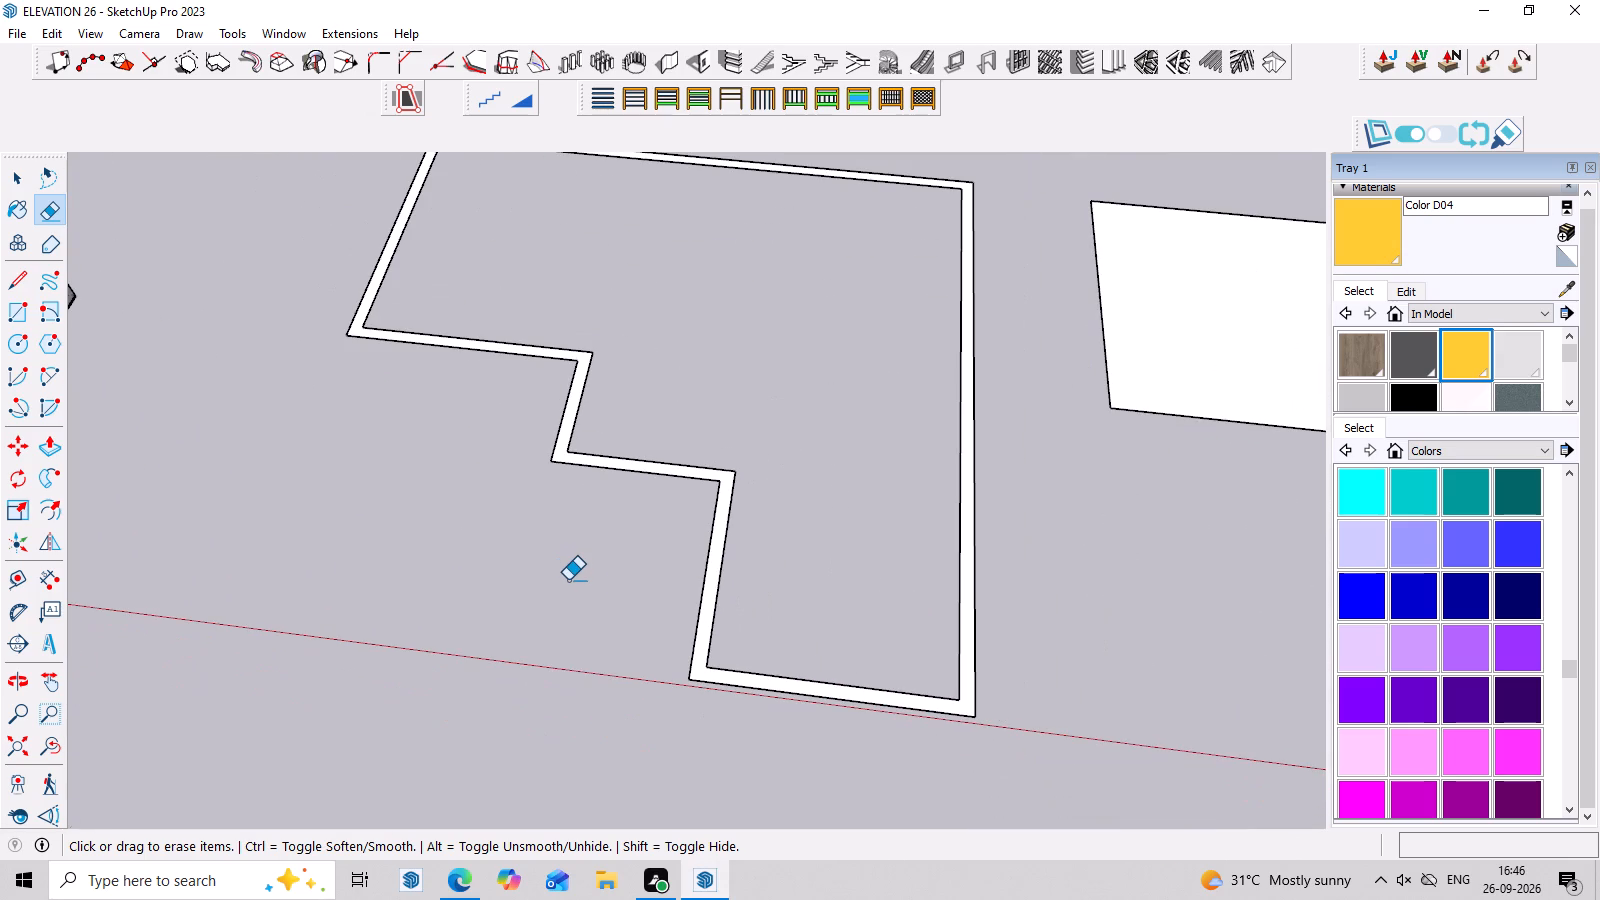
pyautogui.scroll(-2, 568, 580)
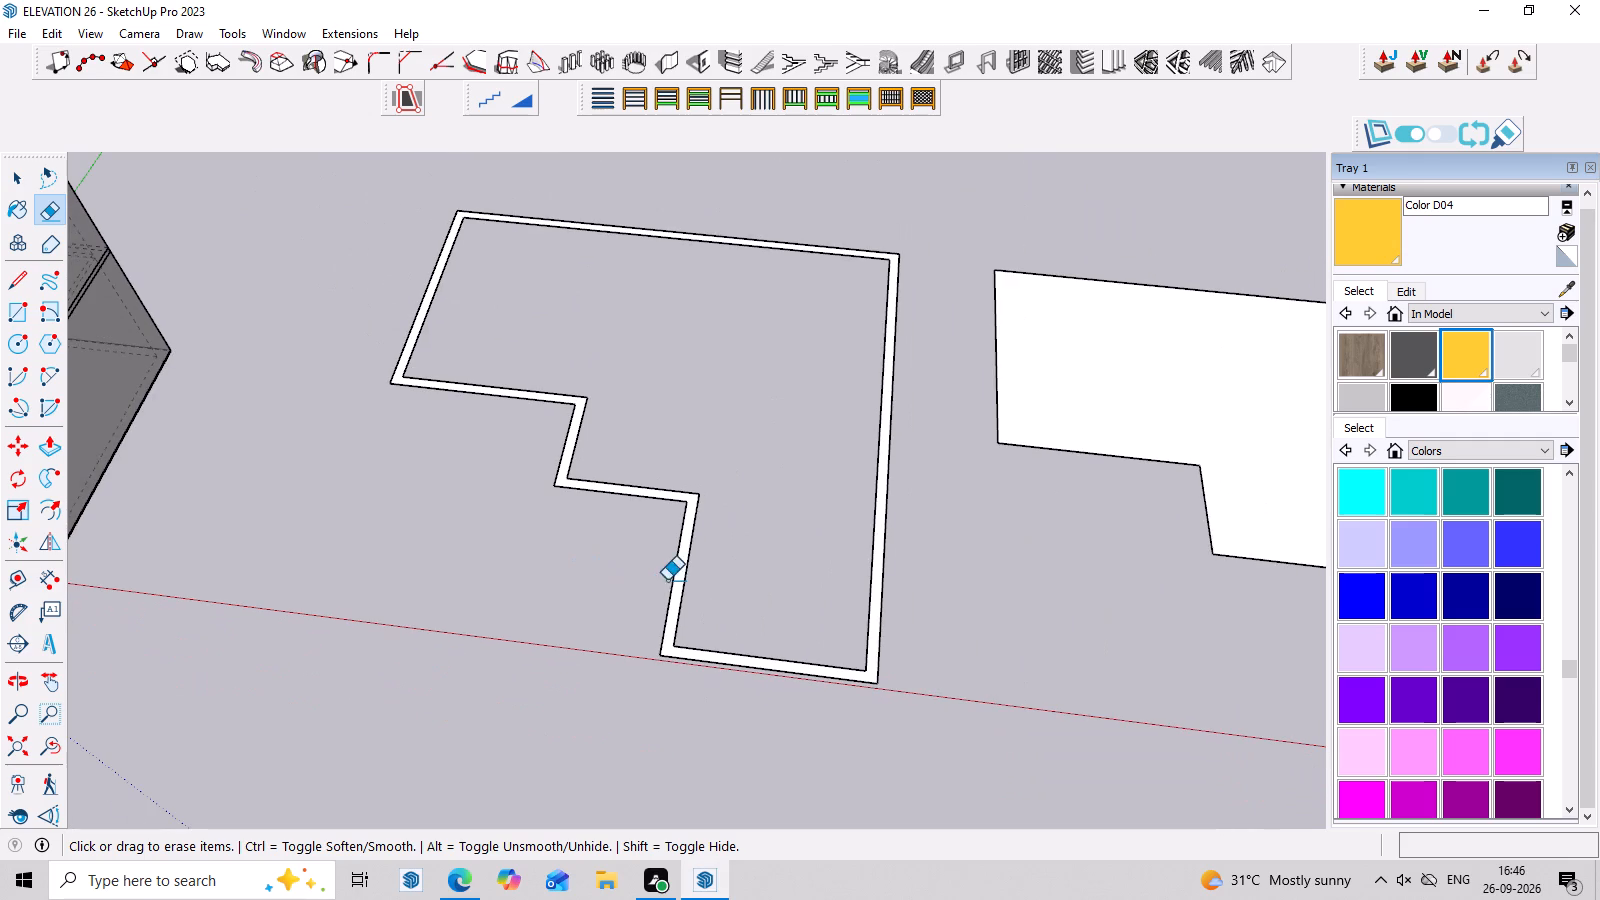
pyautogui.moveTo(782, 644); pyautogui.dragTo(976, 669, button='middle')
pyautogui.scroll(3, 1012, 600)
pyautogui.moveTo(1015, 580); pyautogui.dragTo(1010, 584, button='middle')
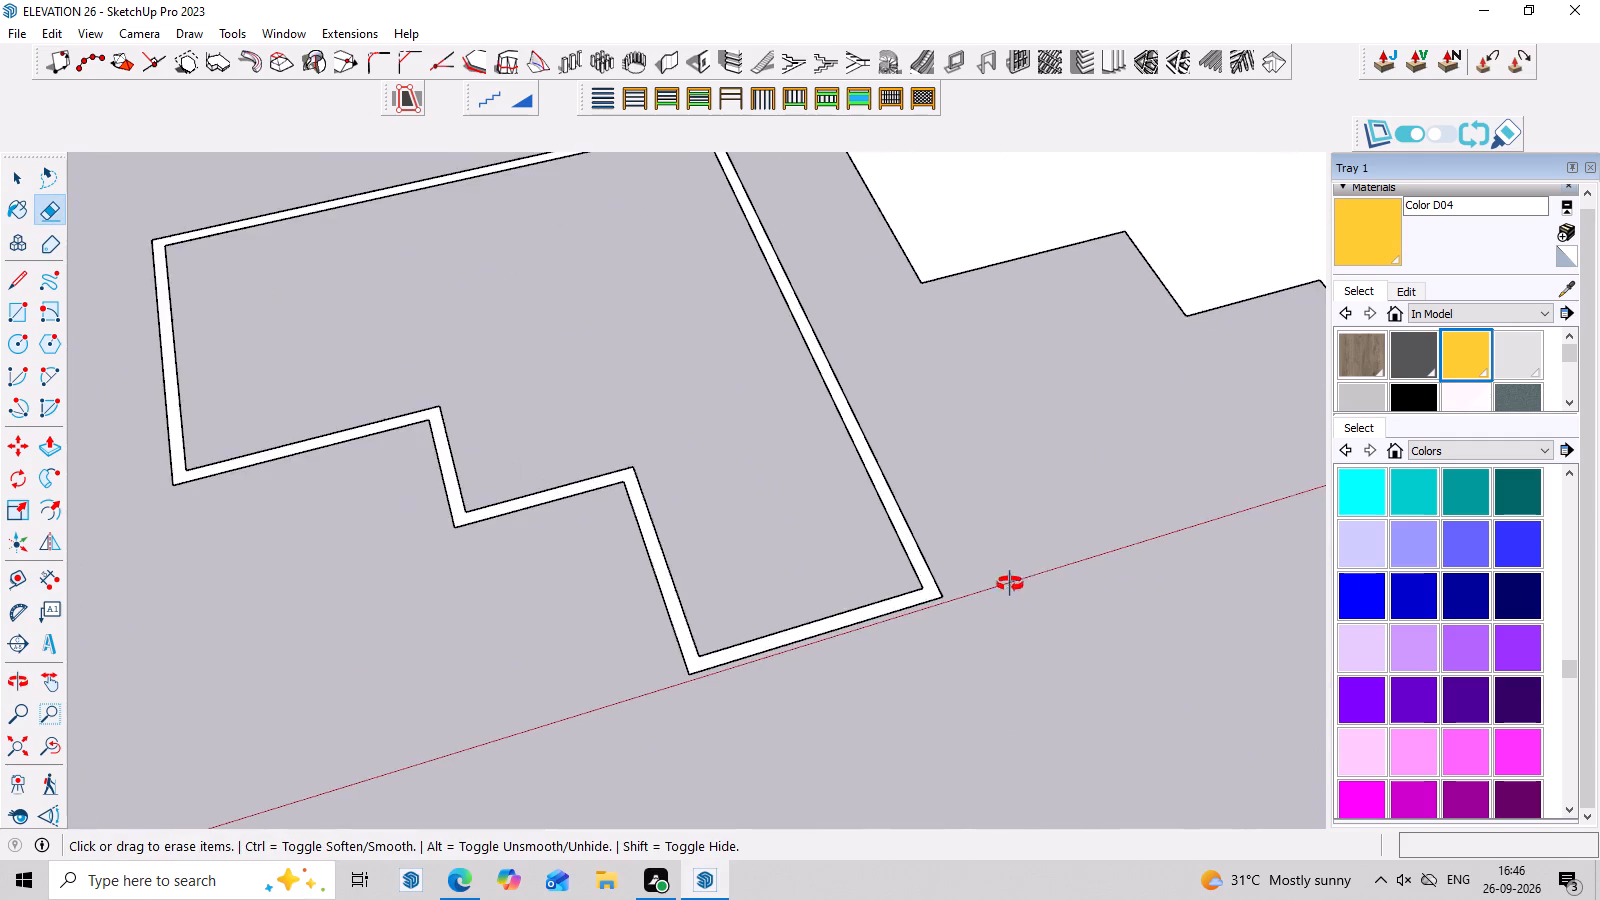
pyautogui.moveTo(1010, 584); pyautogui.dragTo(910, 648, button='middle')
pyautogui.press('space')
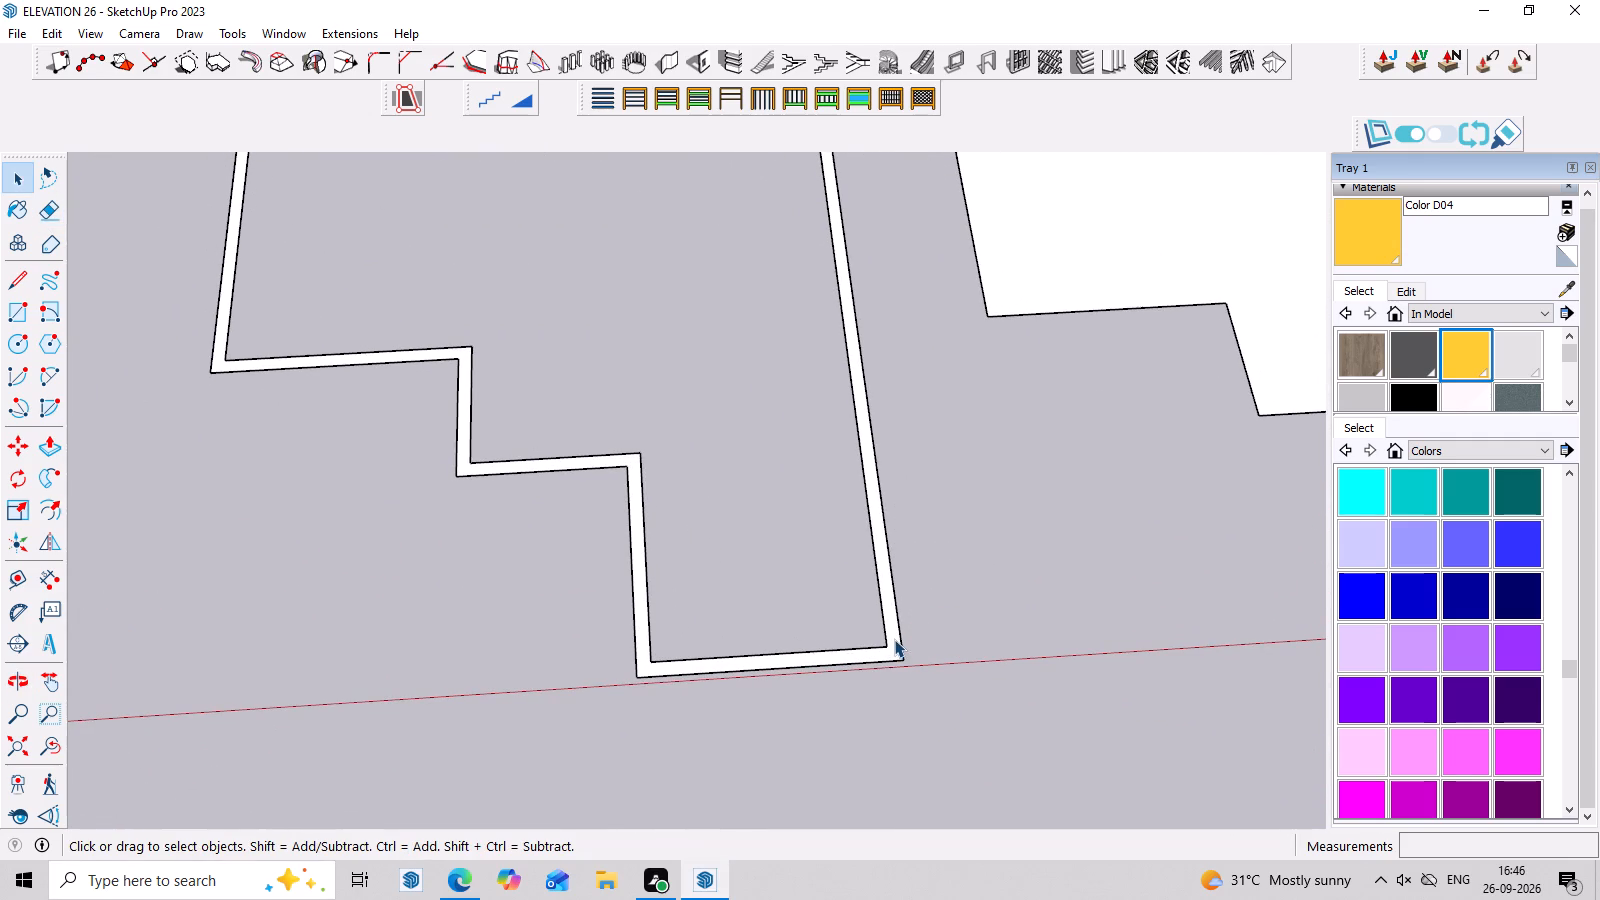
pyautogui.doubleClick(894, 639)
pyautogui.rightClick(894, 639)
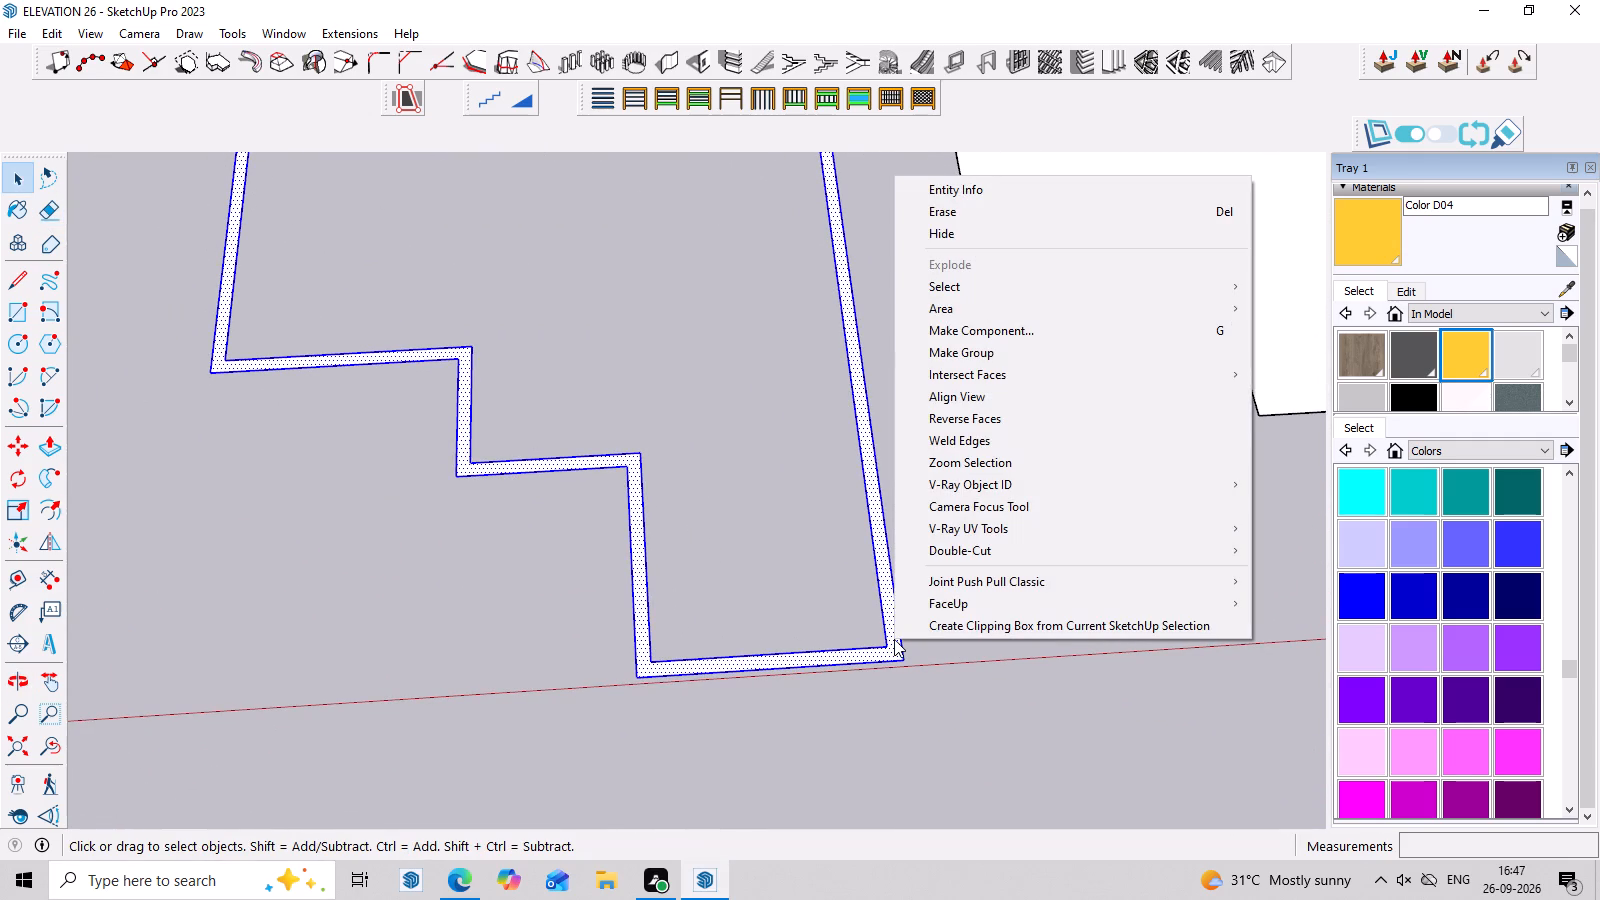
pyautogui.press('p')
pyautogui.press('Escape')
pyautogui.press('p')
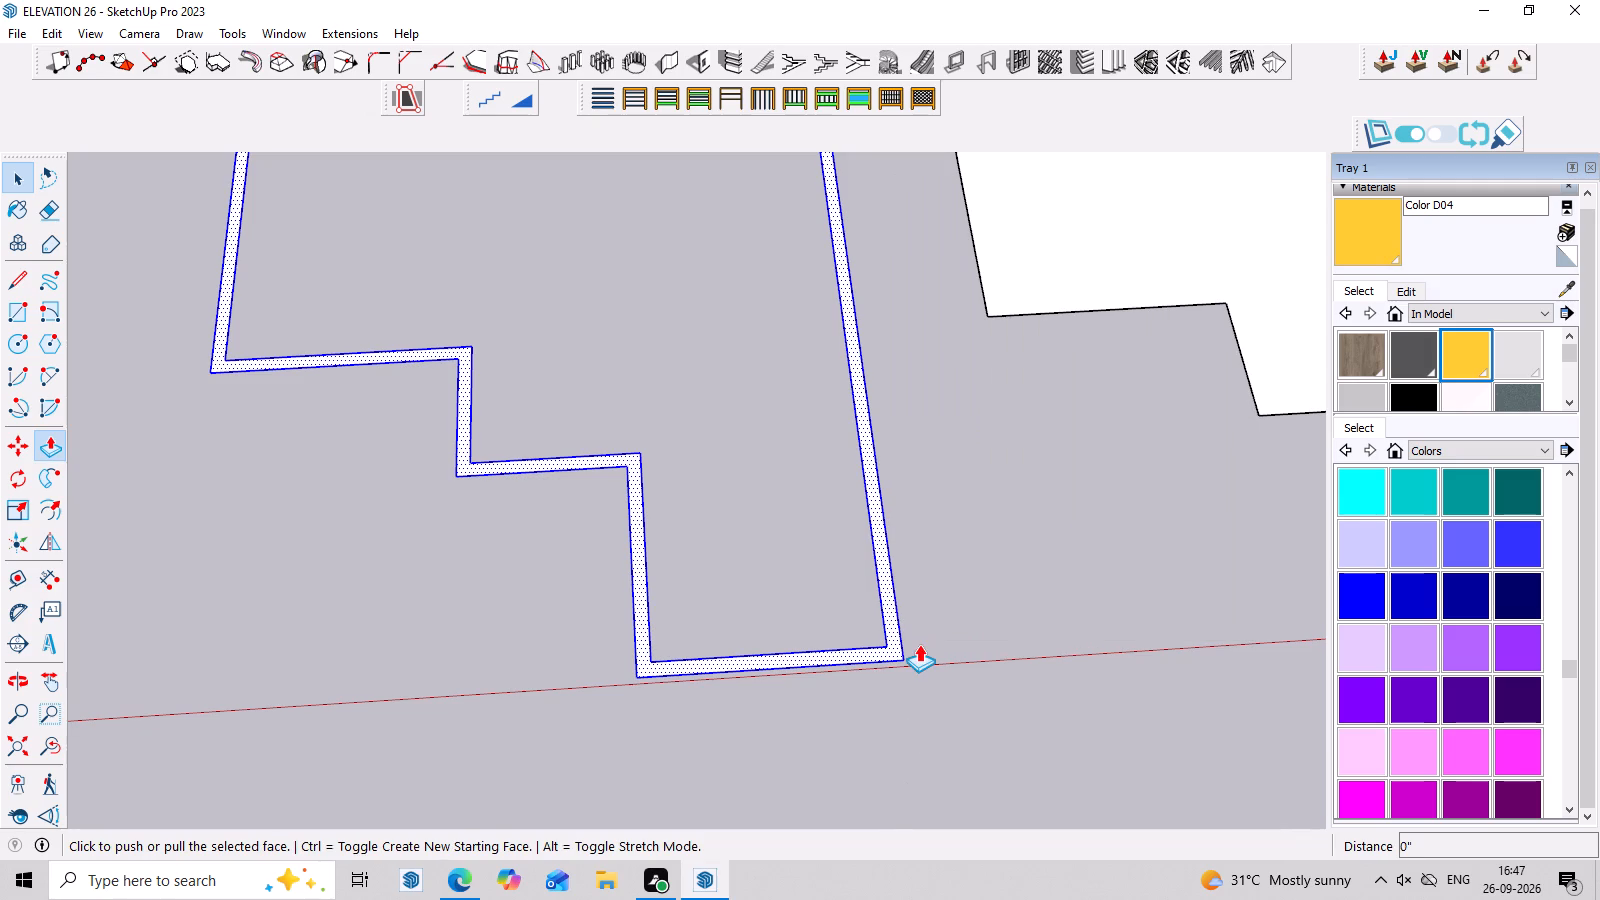
pyautogui.click(895, 639)
pyautogui.scroll(-4, 909, 539)
pyautogui.moveTo(925, 613); pyautogui.dragTo(891, 248, button='middle')
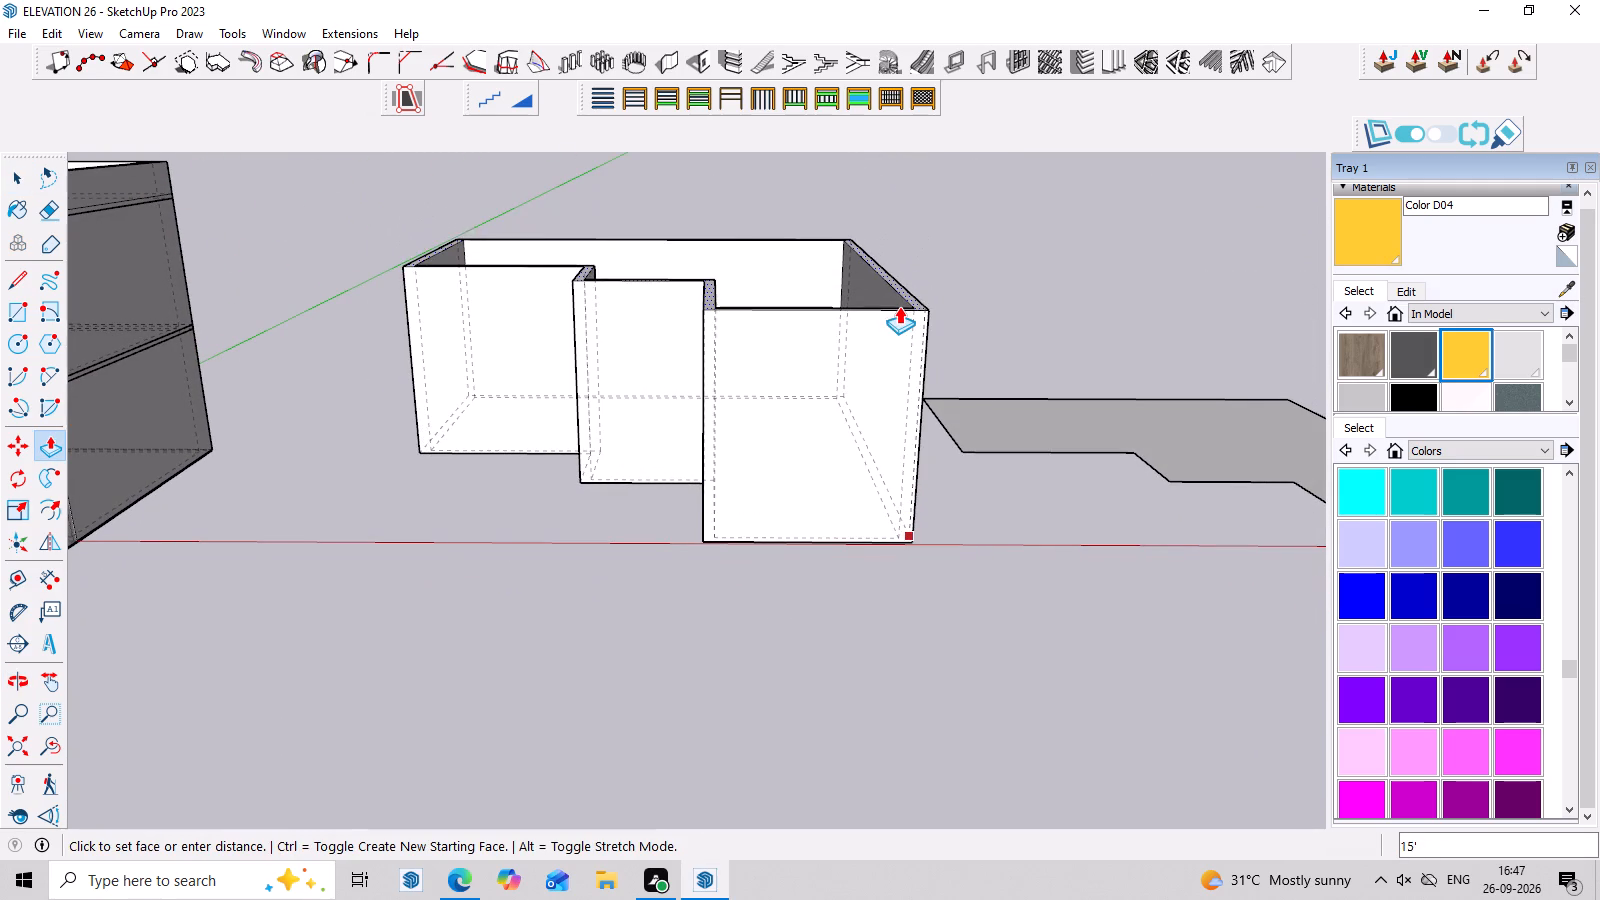
pyautogui.write("12'")
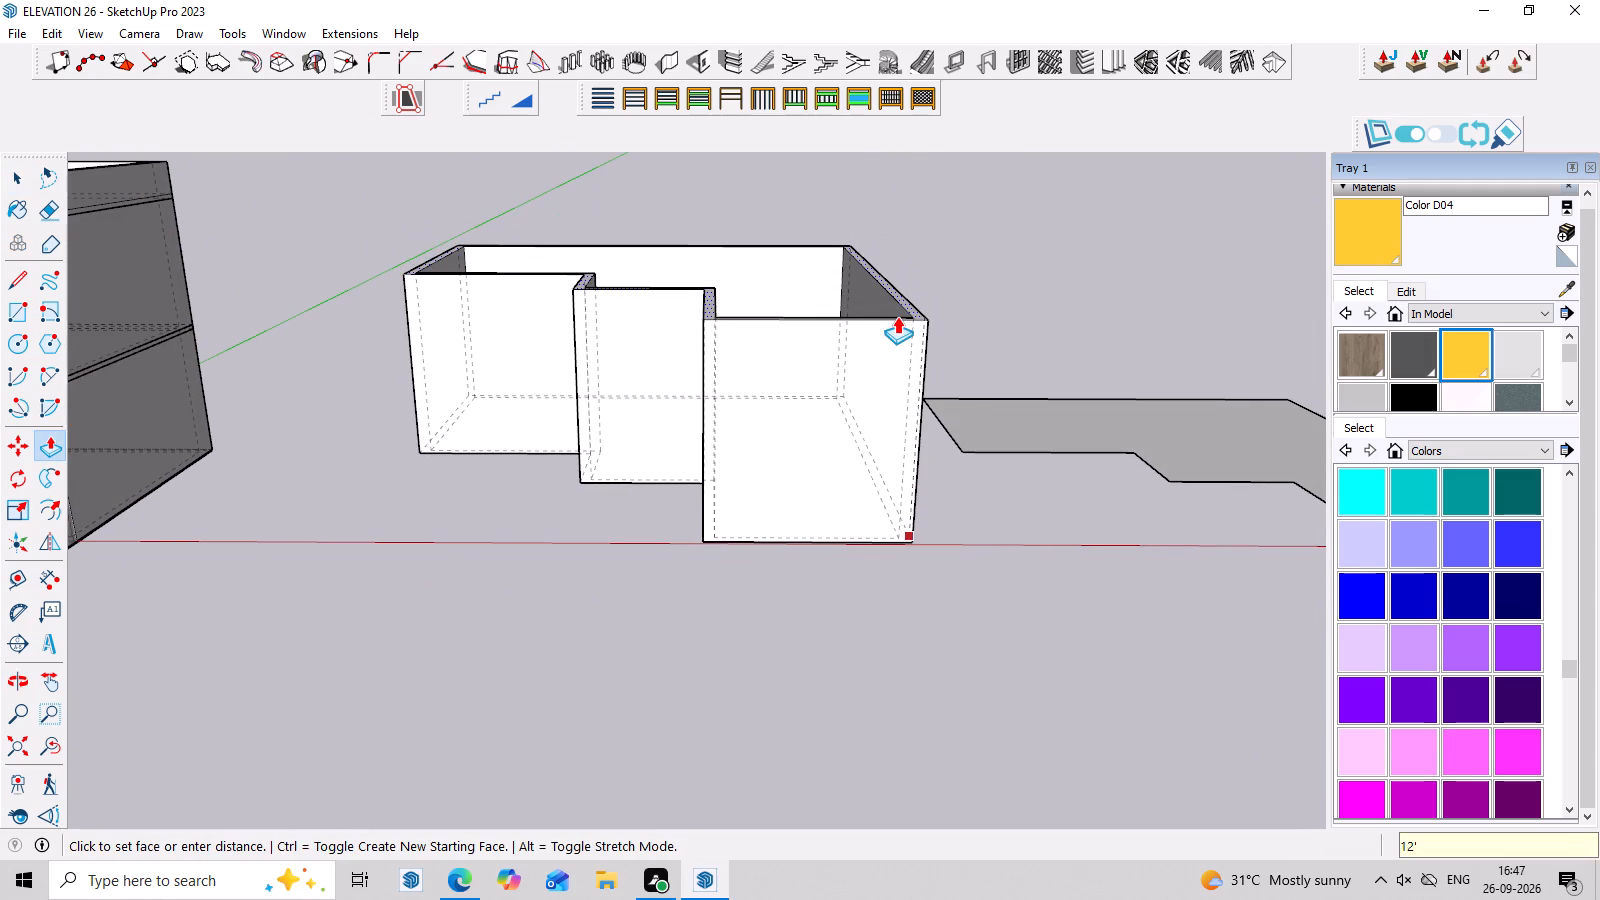
pyautogui.press('Return')
# Make a group from all the connected geometry of the raised 12' stepped walls.
pyautogui.moveTo(905, 456); pyautogui.dragTo(903, 648, button='middle')
pyautogui.press('space')
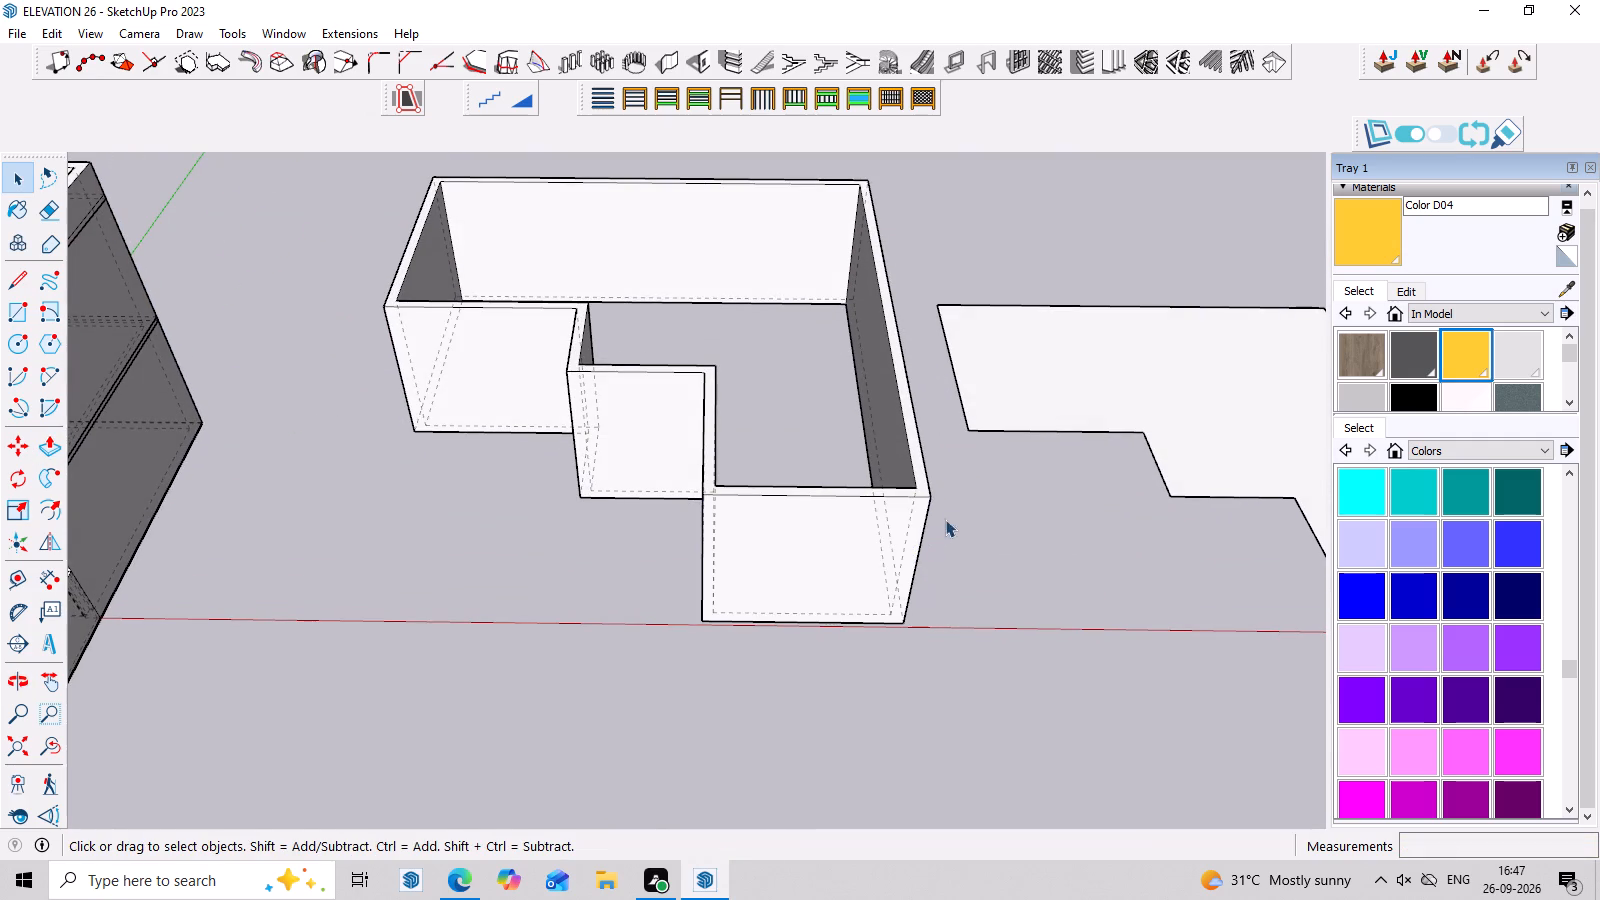
pyautogui.click(970, 508)
pyautogui.click(824, 554)
pyautogui.click(944, 584)
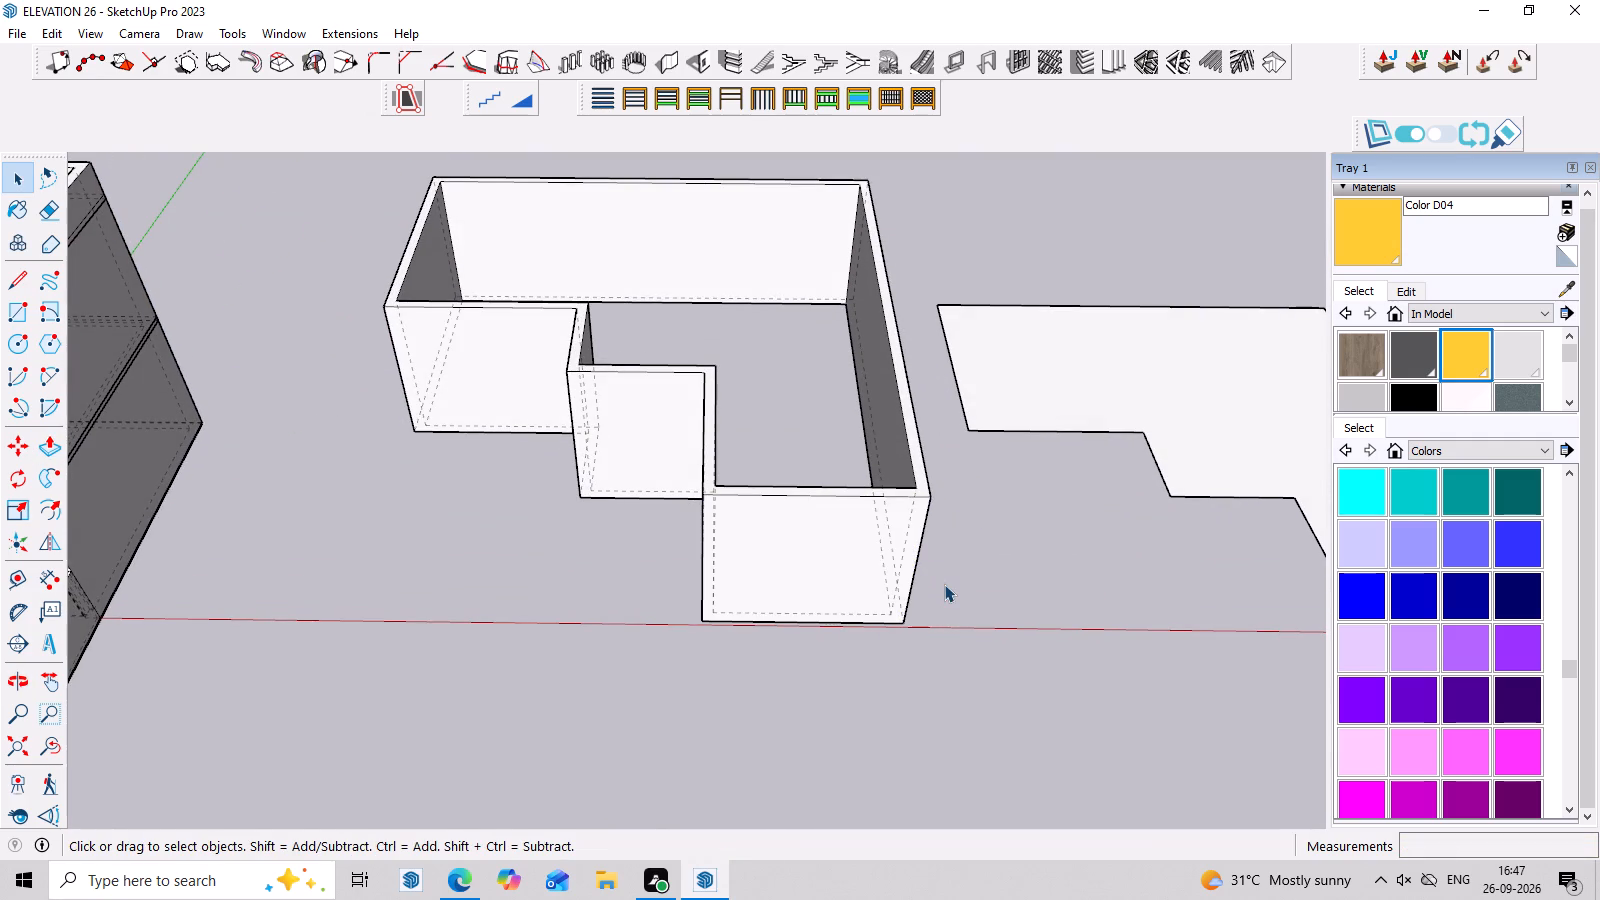
pyautogui.click(956, 582)
pyautogui.moveTo(1007, 644); pyautogui.dragTo(1031, 521, button='middle')
pyautogui.click(1025, 694)
pyautogui.click(862, 481)
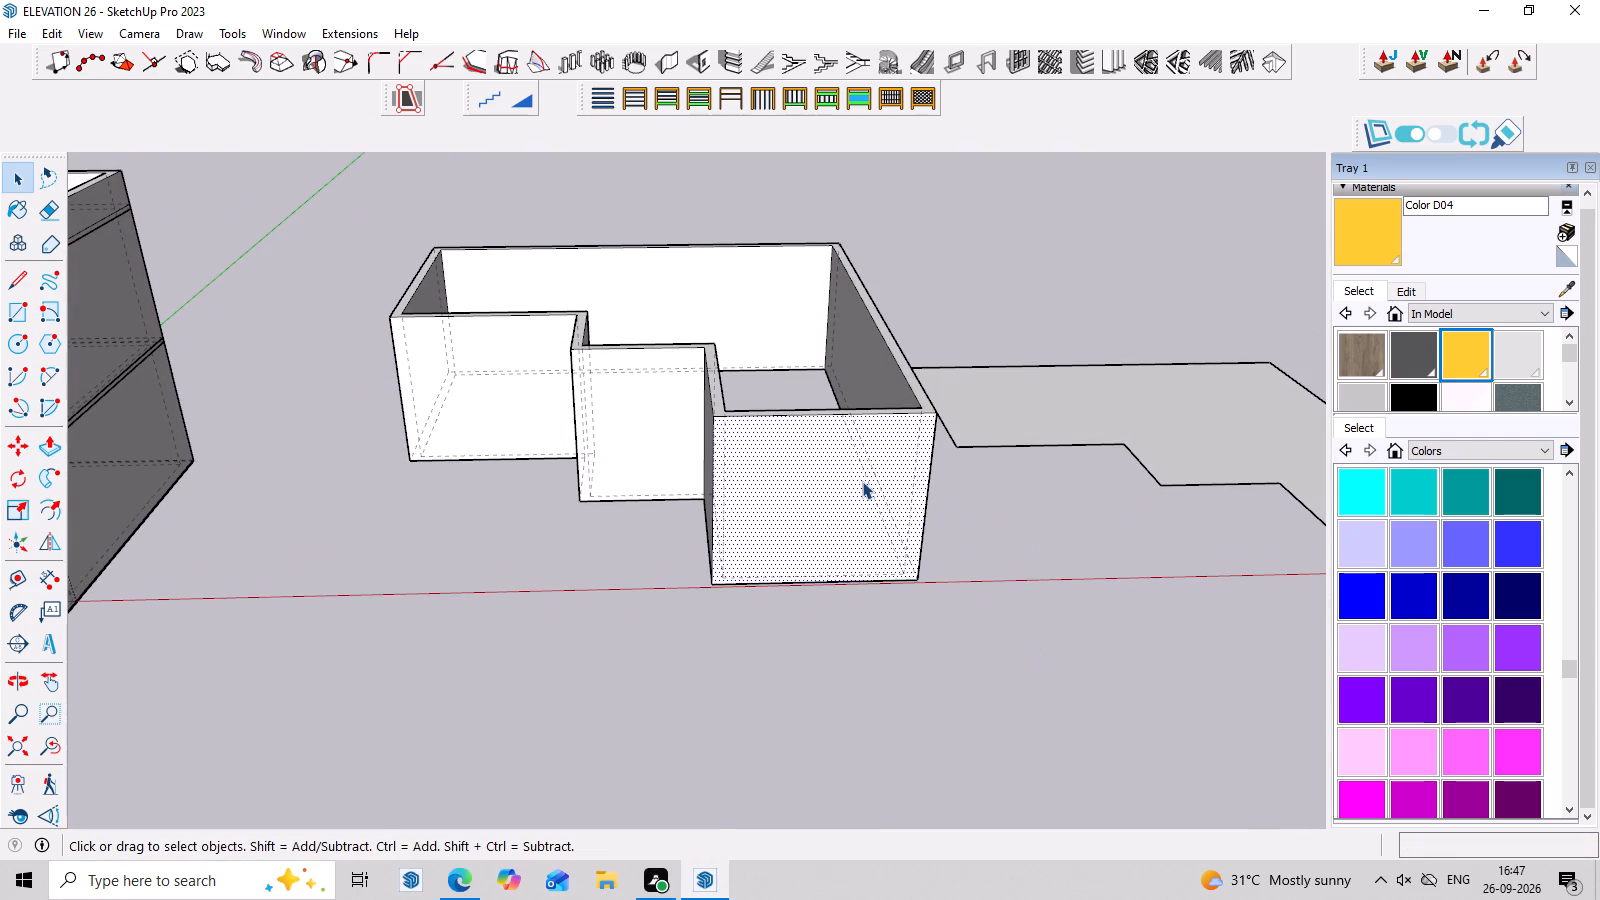
pyautogui.doubleClick(1032, 574)
pyautogui.tripleClick(892, 501)
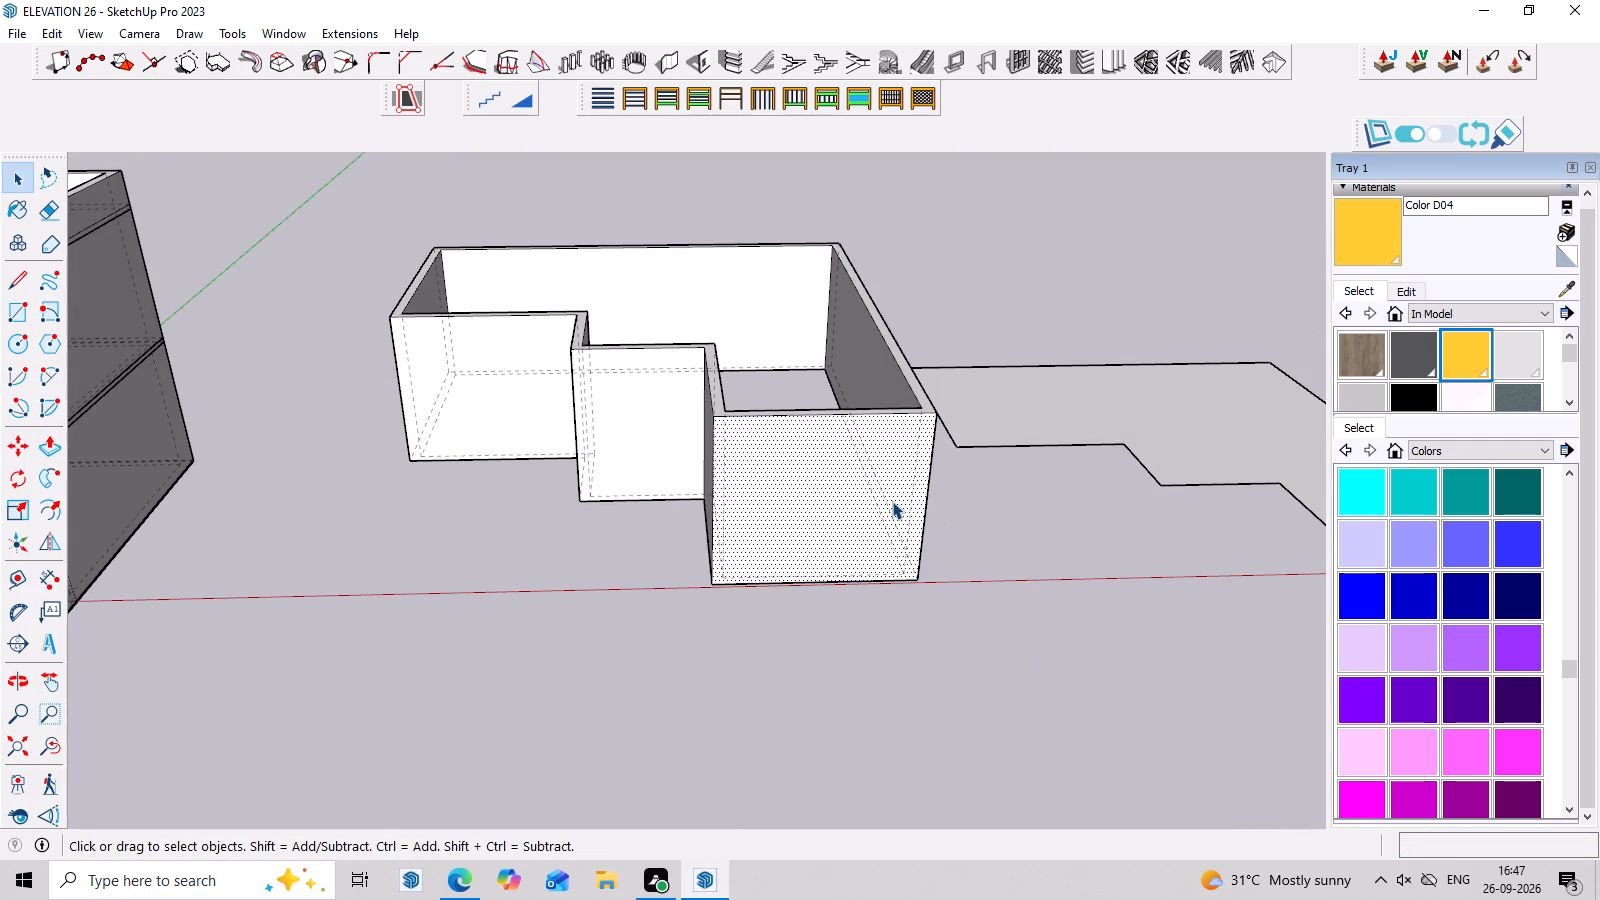
pyautogui.rightClick(892, 501)
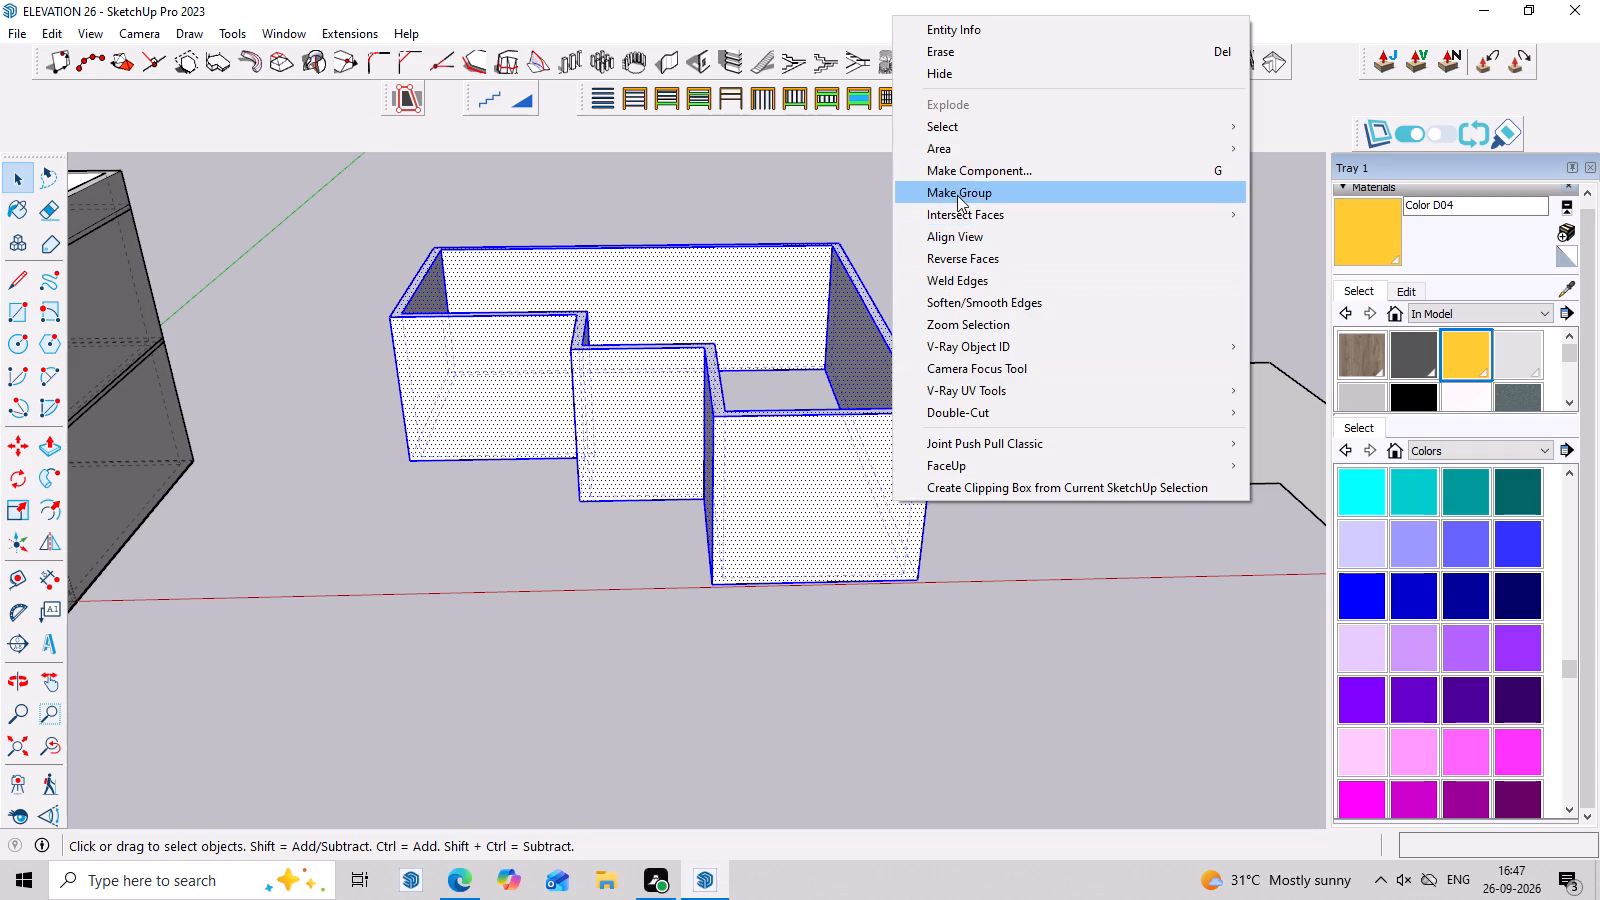
pyautogui.click(957, 195)
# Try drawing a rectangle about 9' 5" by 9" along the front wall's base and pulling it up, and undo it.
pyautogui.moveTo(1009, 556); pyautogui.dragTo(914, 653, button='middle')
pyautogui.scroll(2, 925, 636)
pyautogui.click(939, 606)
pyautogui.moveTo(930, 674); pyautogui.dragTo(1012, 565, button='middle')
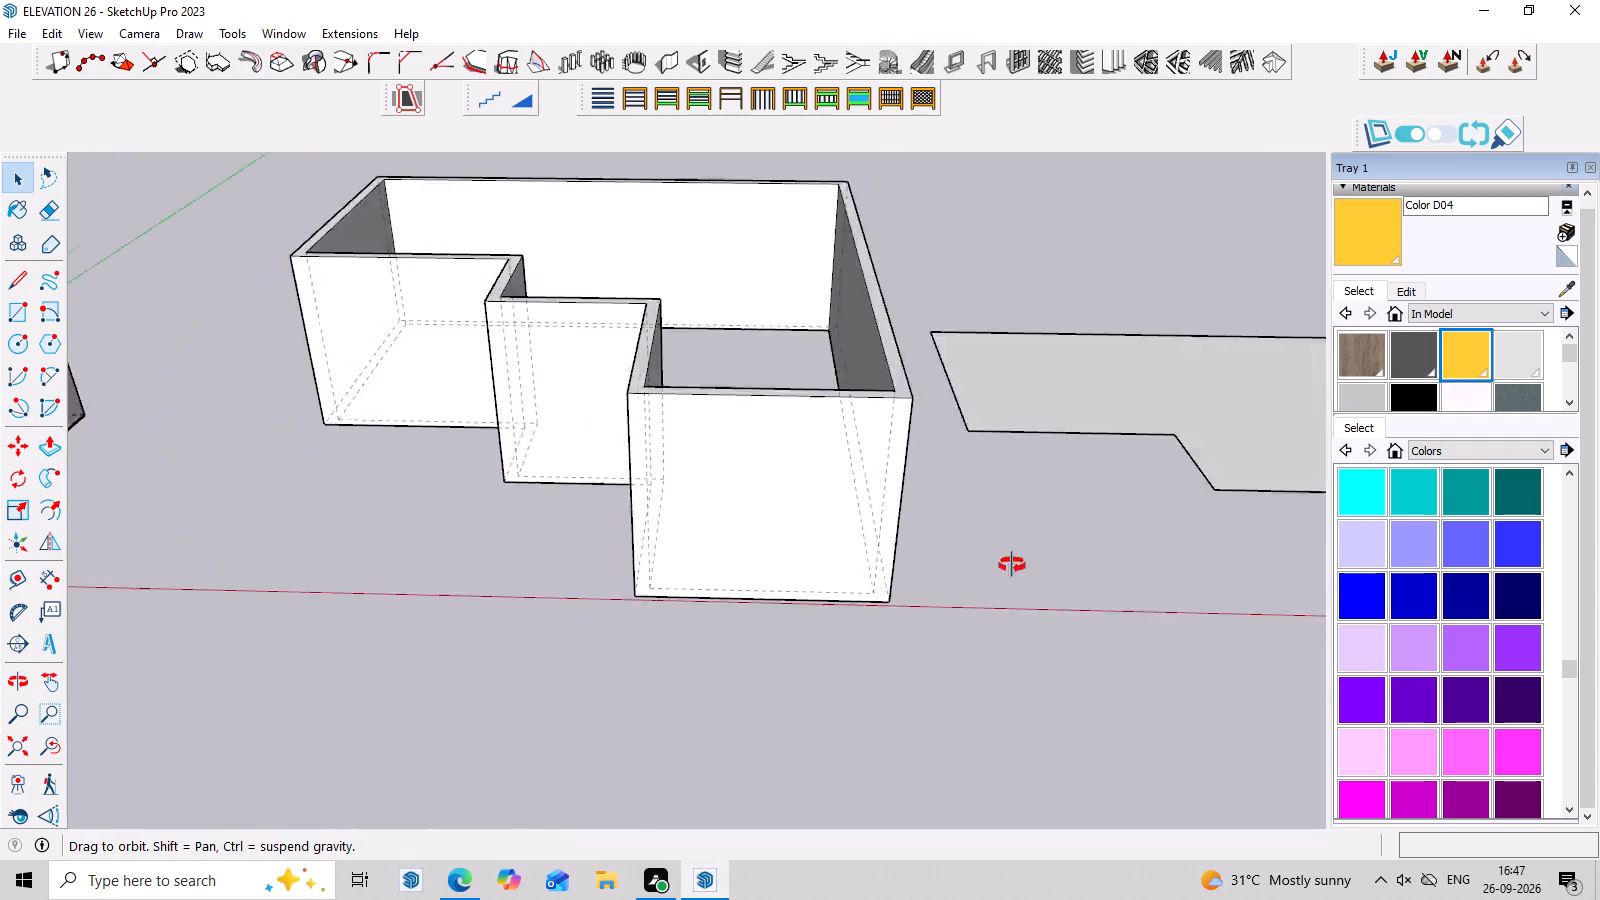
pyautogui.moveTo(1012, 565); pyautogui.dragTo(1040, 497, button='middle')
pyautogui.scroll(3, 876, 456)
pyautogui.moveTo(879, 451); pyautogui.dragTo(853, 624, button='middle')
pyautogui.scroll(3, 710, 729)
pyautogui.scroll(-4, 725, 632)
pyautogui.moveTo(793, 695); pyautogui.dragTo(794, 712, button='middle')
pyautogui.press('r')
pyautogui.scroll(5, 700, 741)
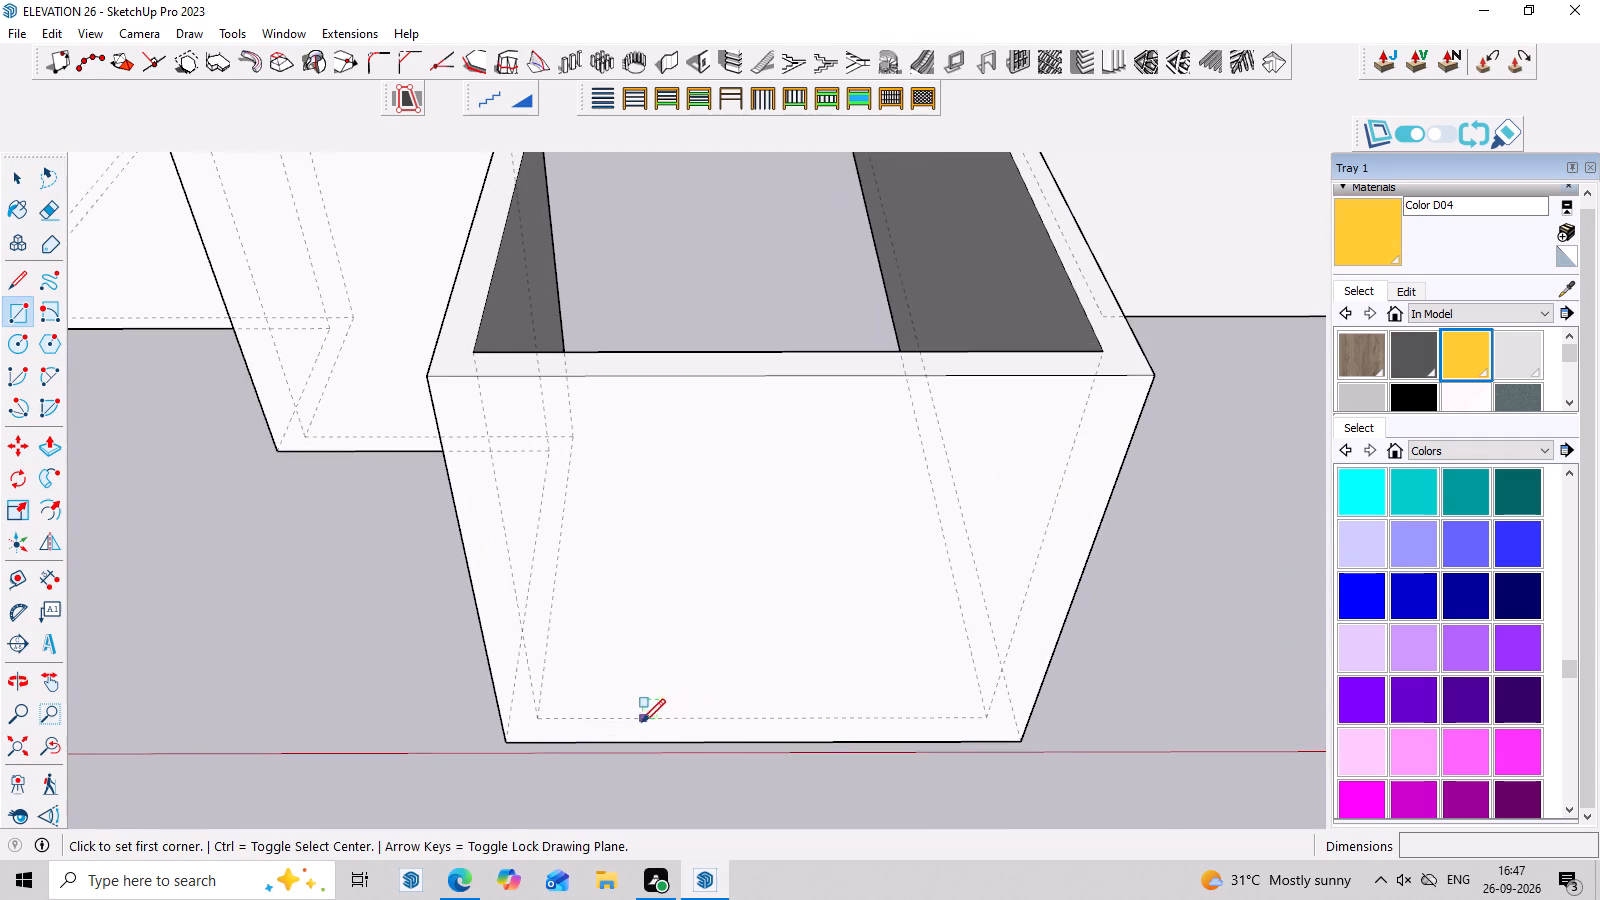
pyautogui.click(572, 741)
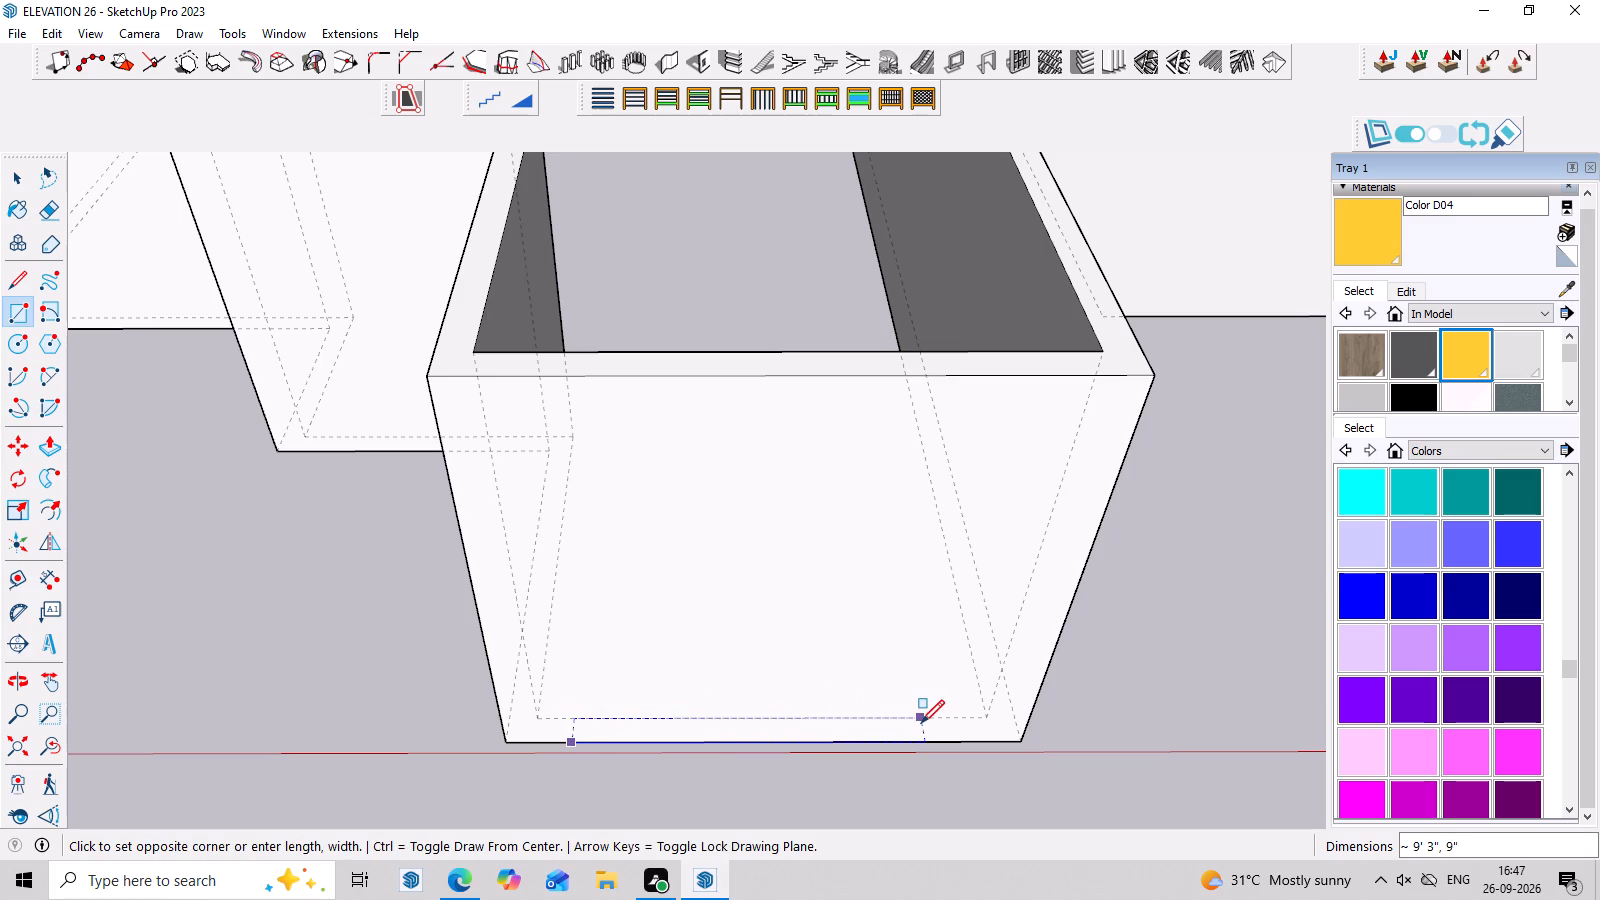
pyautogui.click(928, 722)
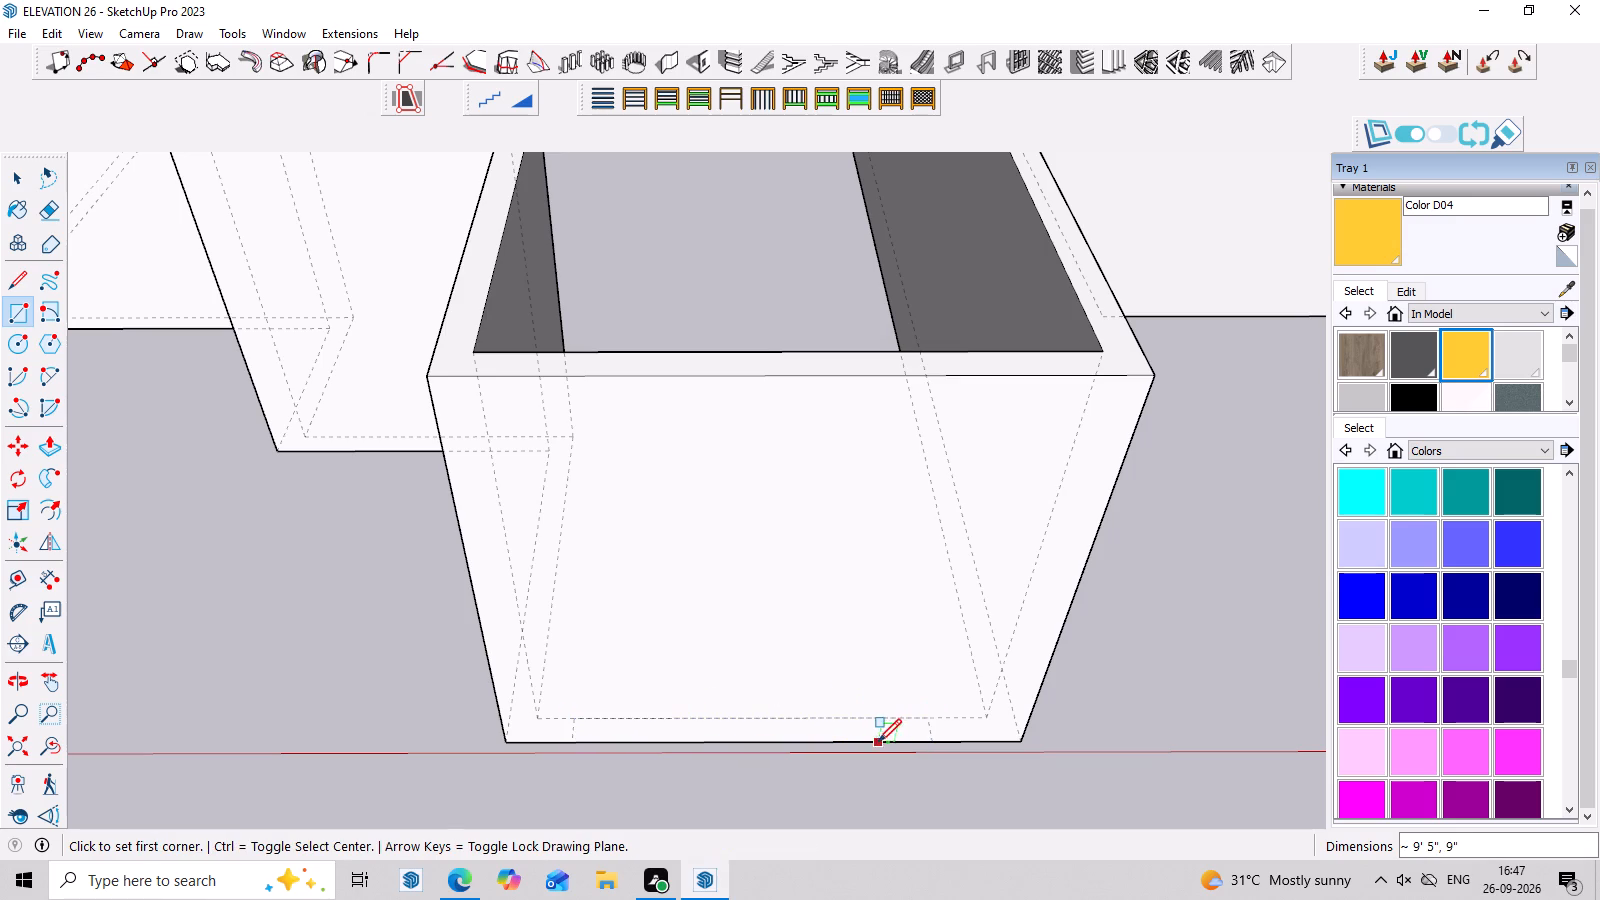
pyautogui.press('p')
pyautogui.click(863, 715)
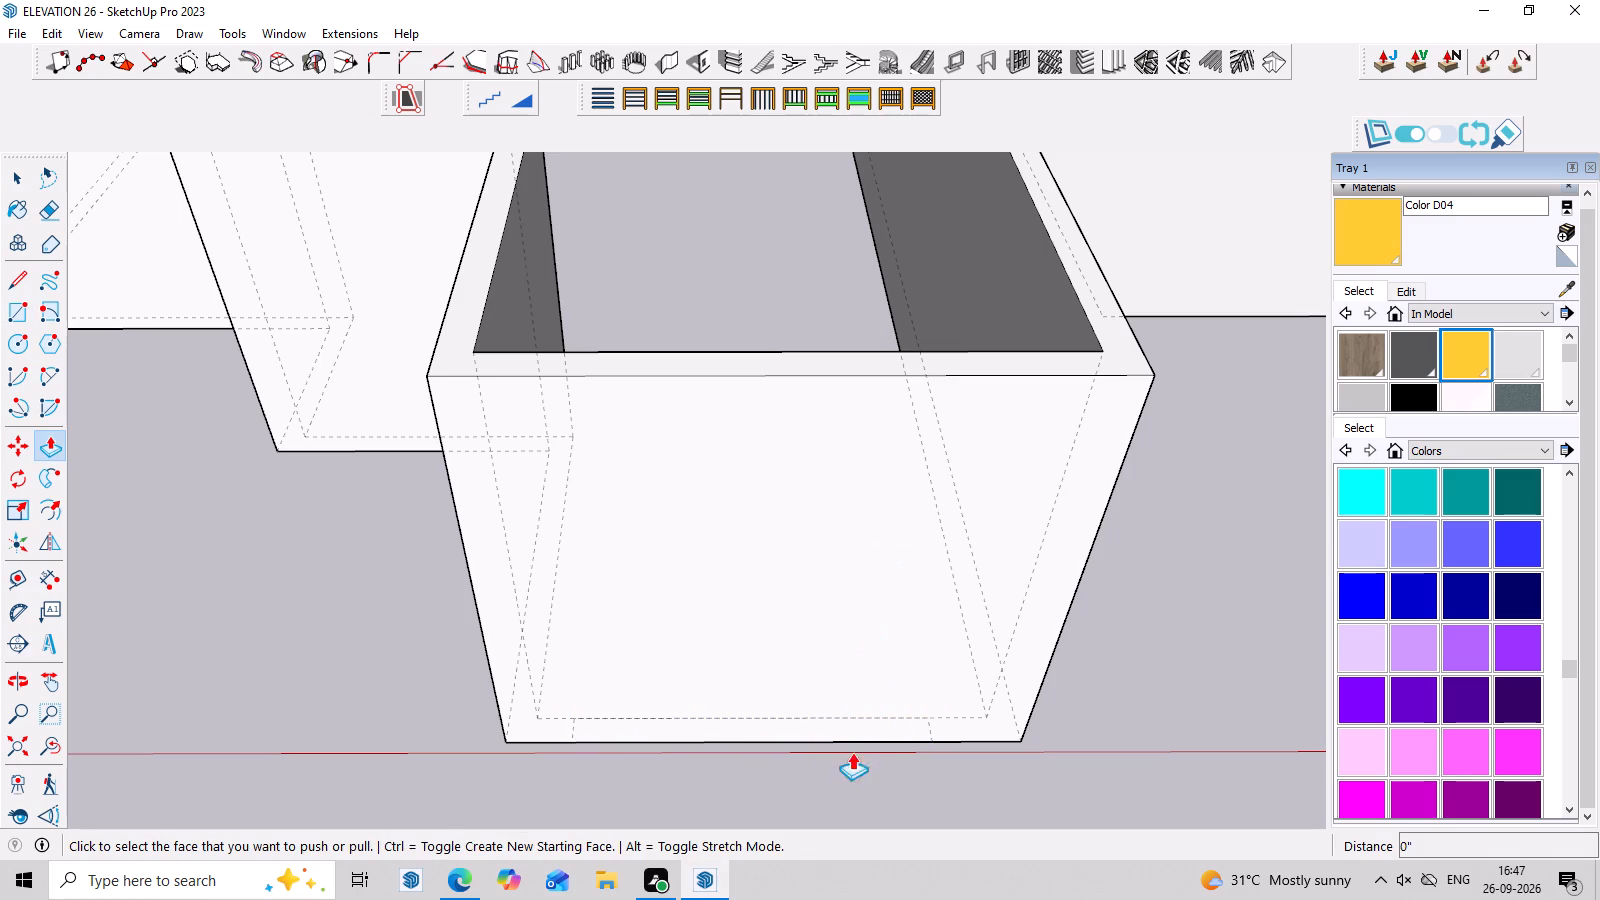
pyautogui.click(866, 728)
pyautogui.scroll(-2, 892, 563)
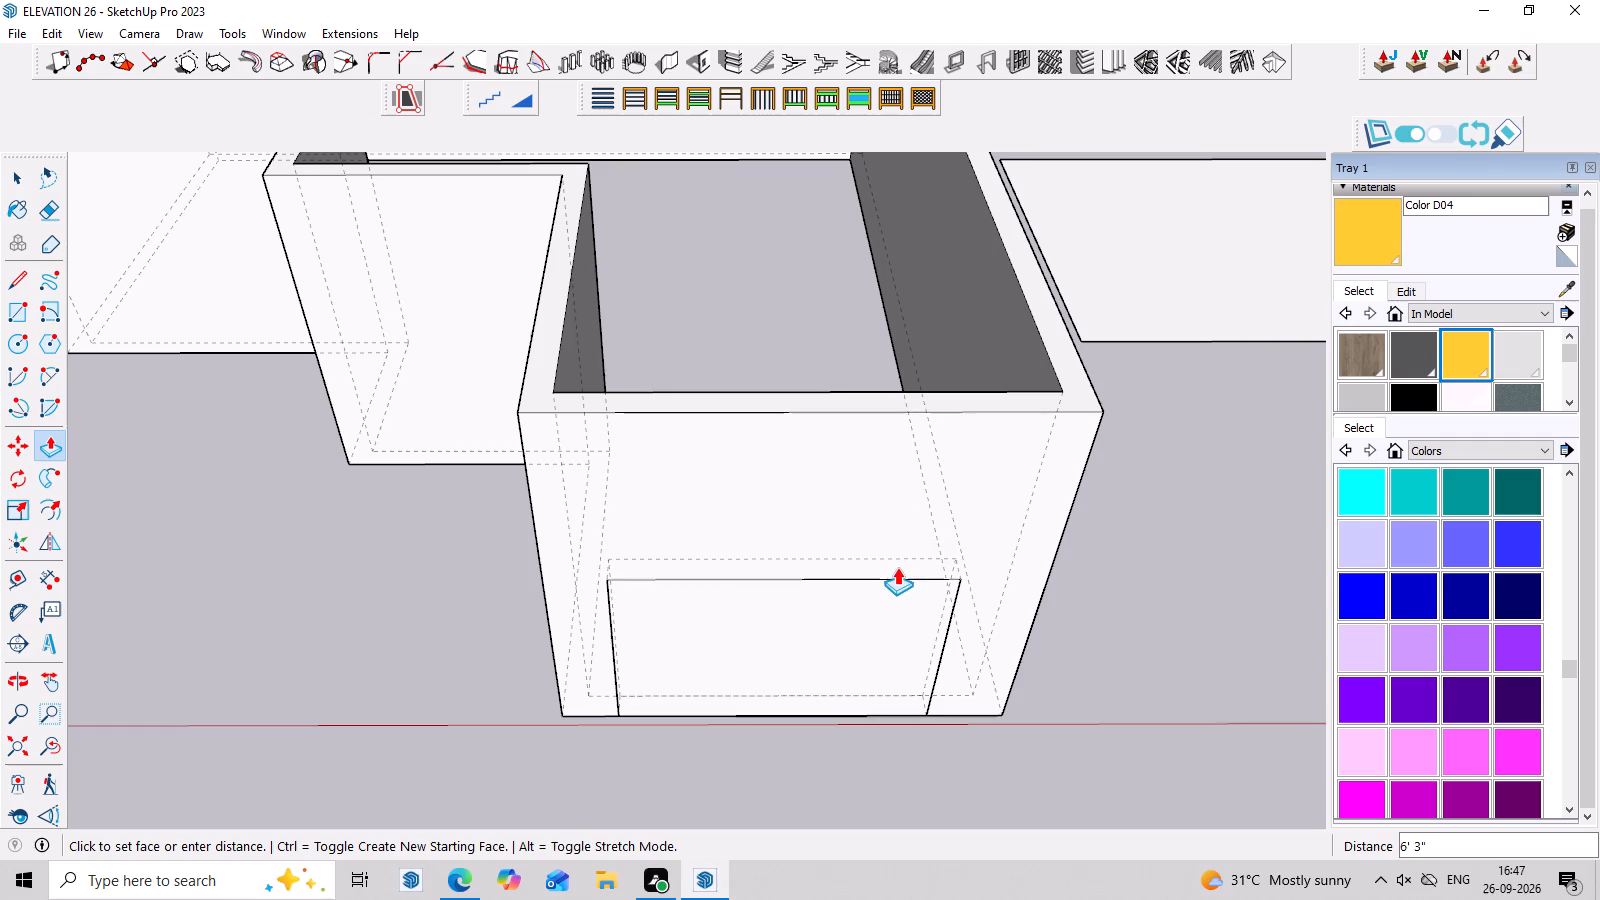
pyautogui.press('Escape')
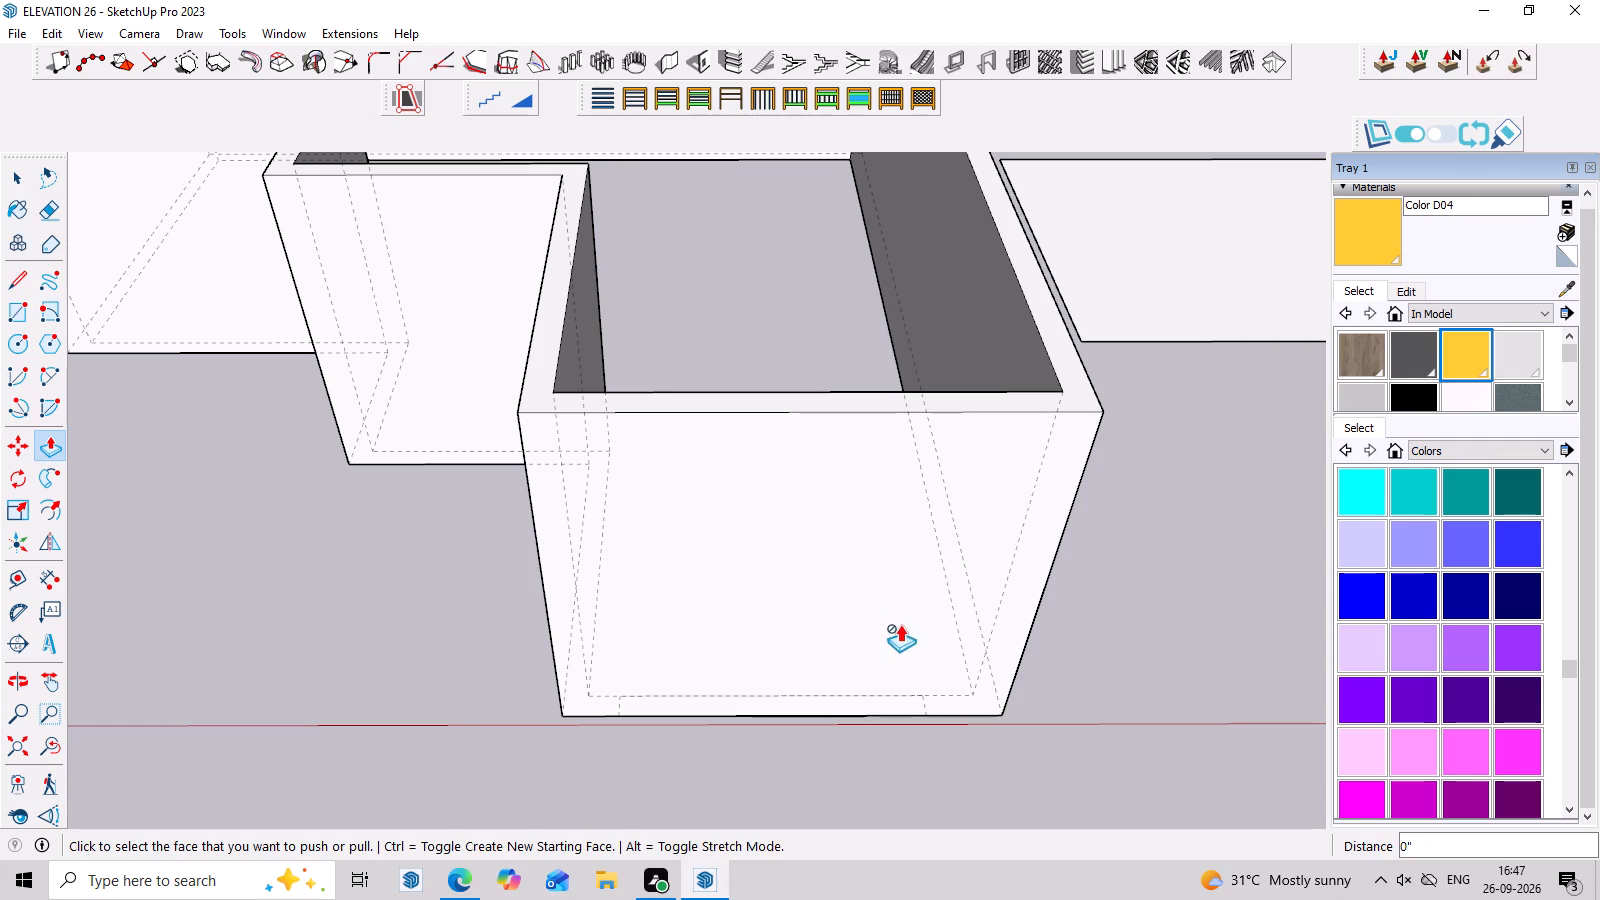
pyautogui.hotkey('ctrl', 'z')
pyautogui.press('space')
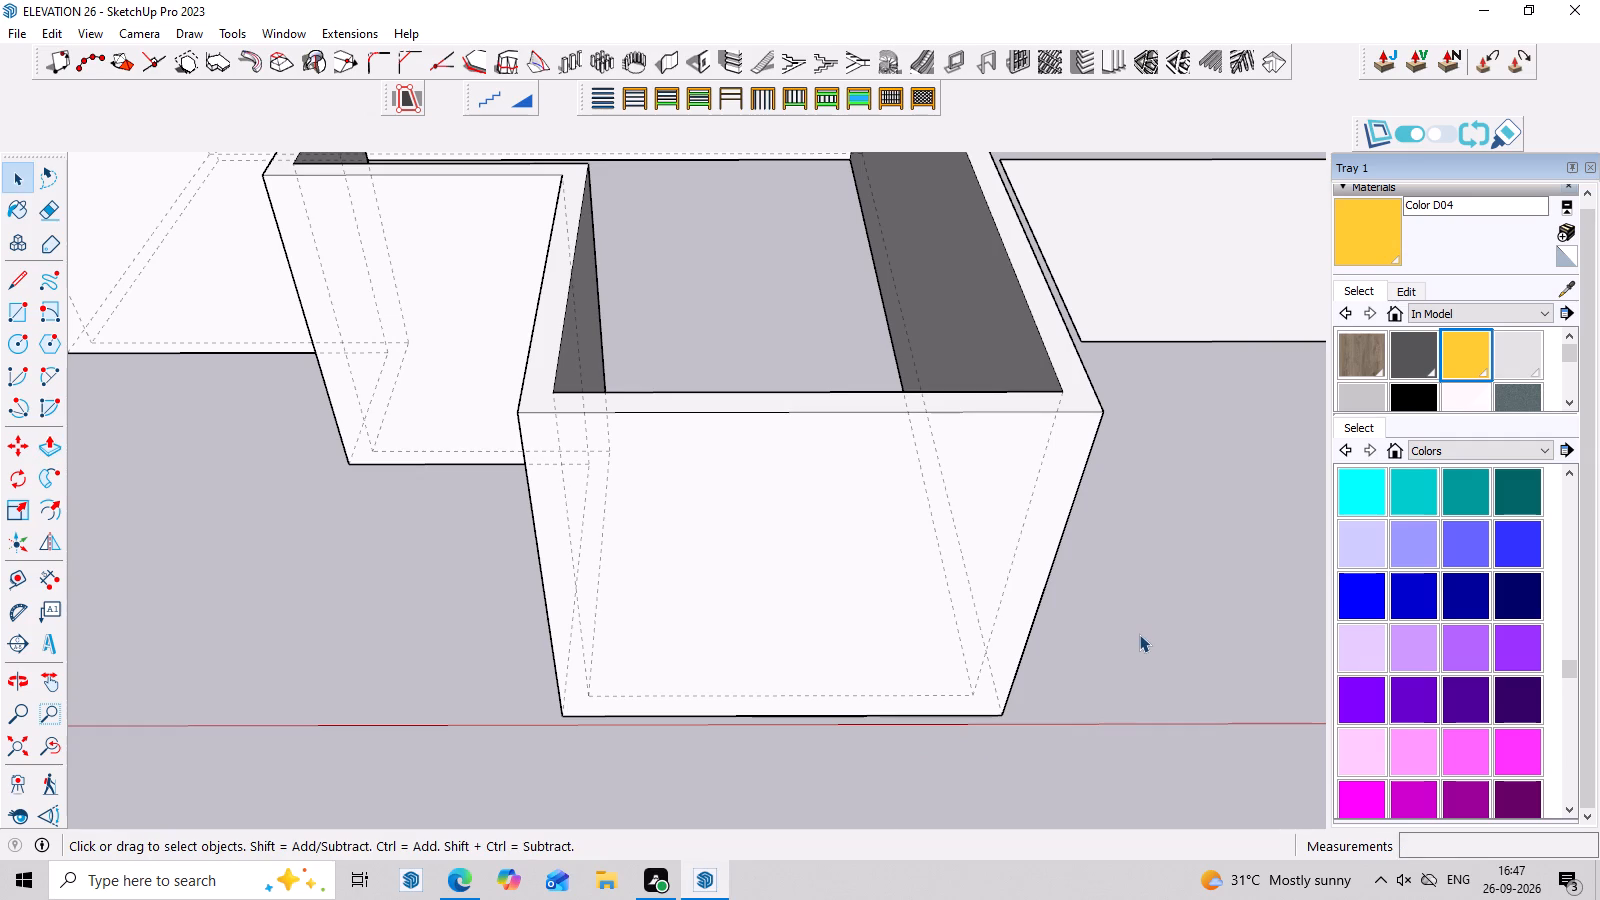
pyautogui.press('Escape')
# Draw a rectangle about 8' 9" by 9" along the base of the projecting front wall.
pyautogui.press('r')
pyautogui.scroll(4, 660, 691)
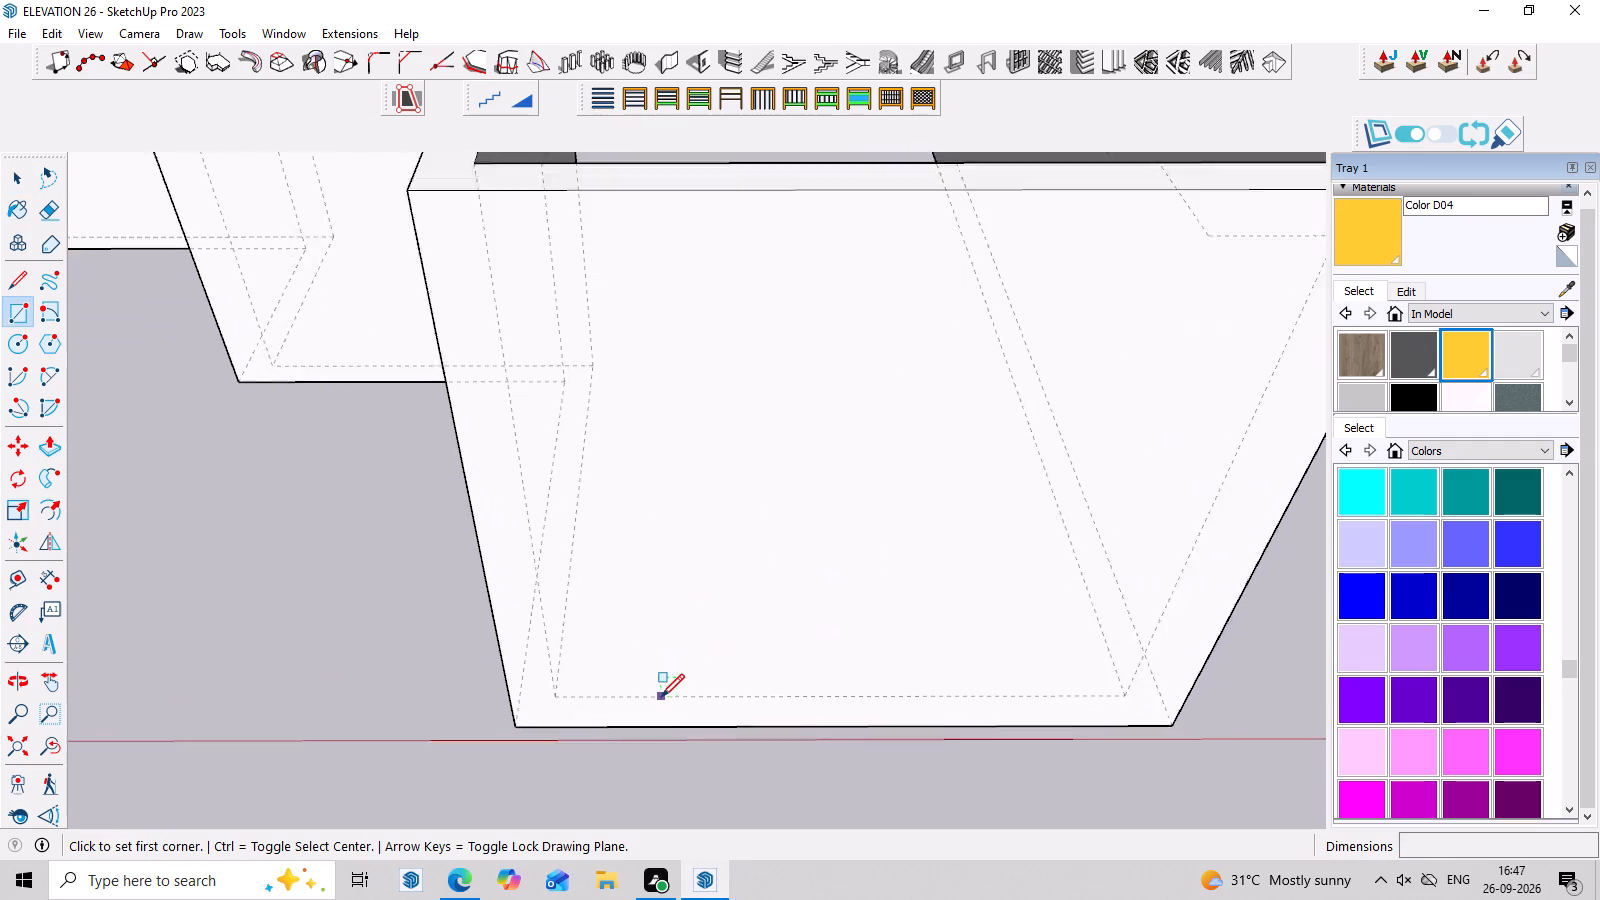
pyautogui.scroll(1, 661, 697)
pyautogui.click(632, 733)
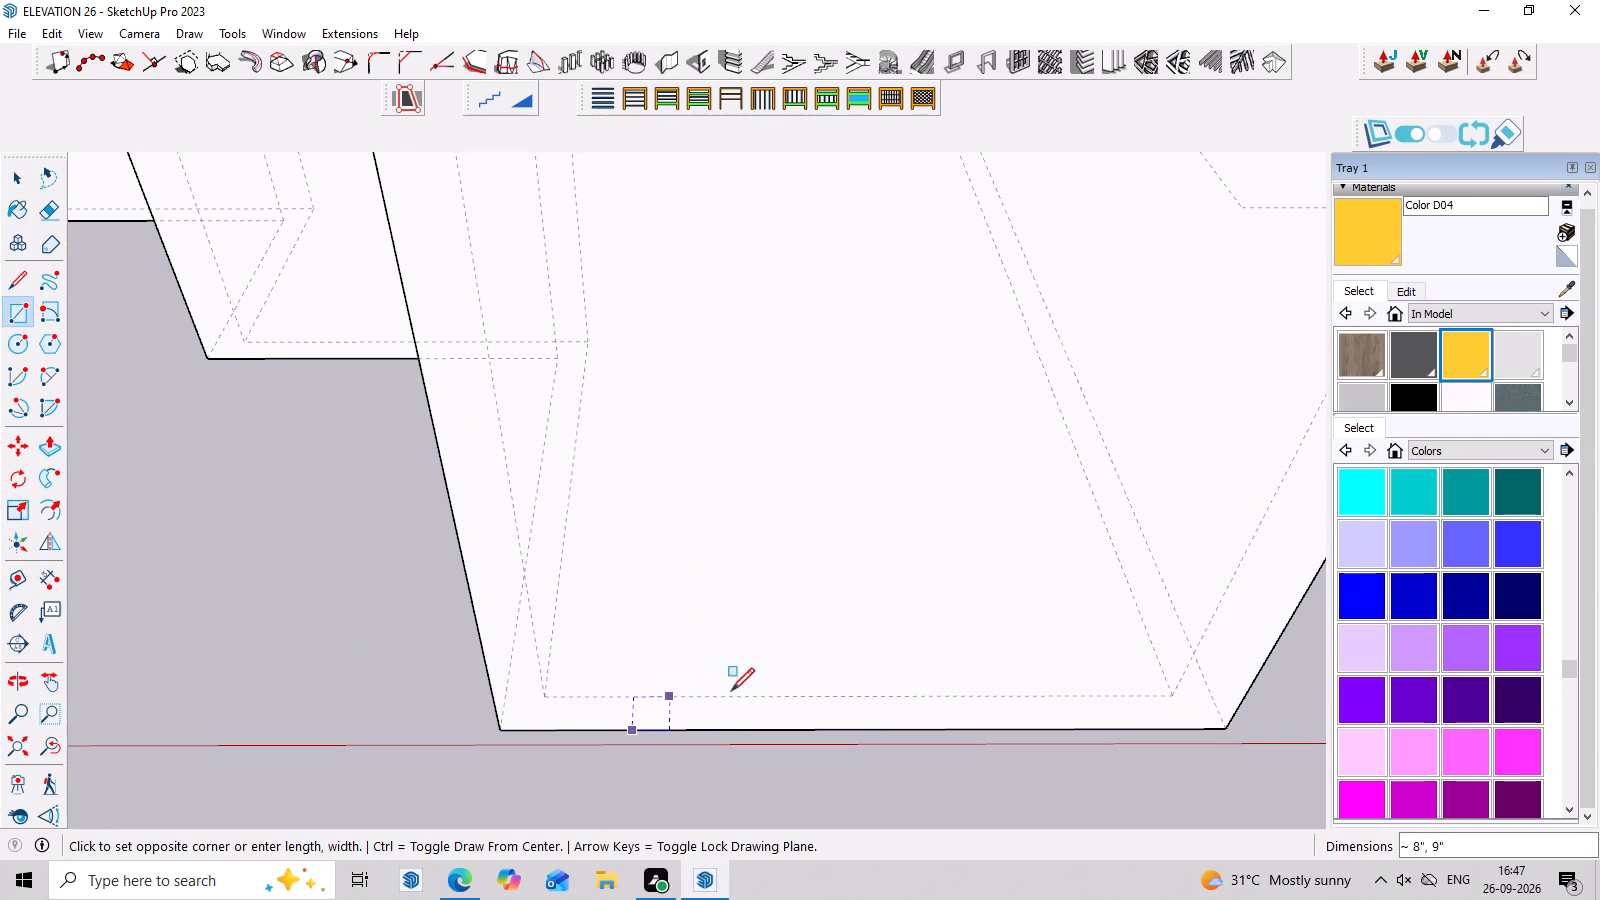
pyautogui.click(1093, 692)
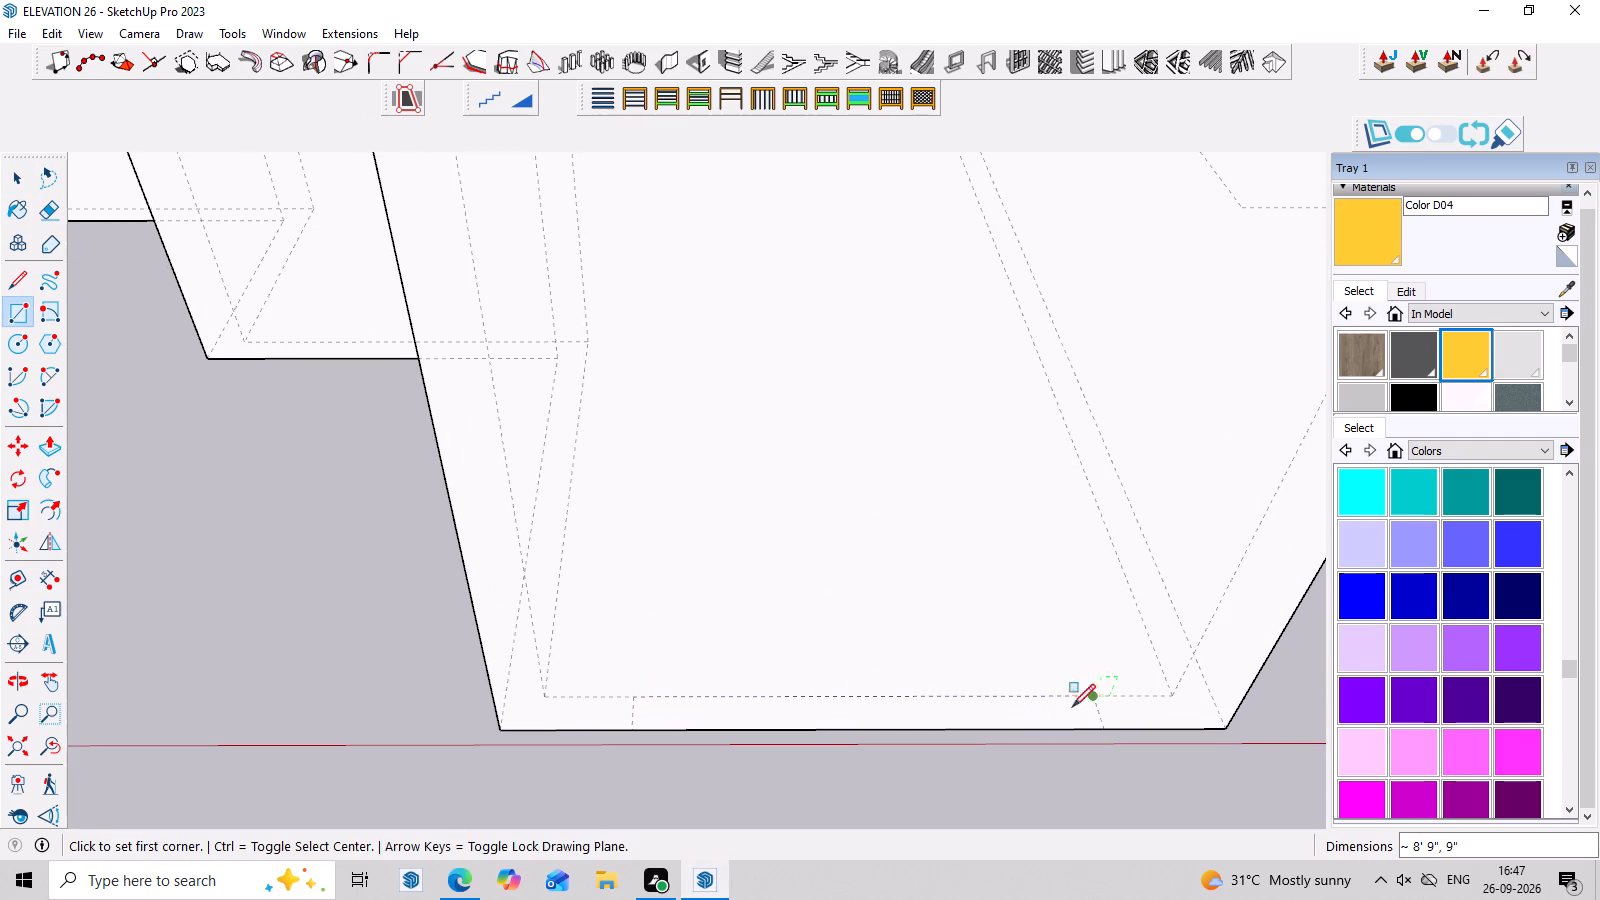
# Push/Pull the base rectangle up about 8' 11" to form a block in the front wall.
pyautogui.press('p')
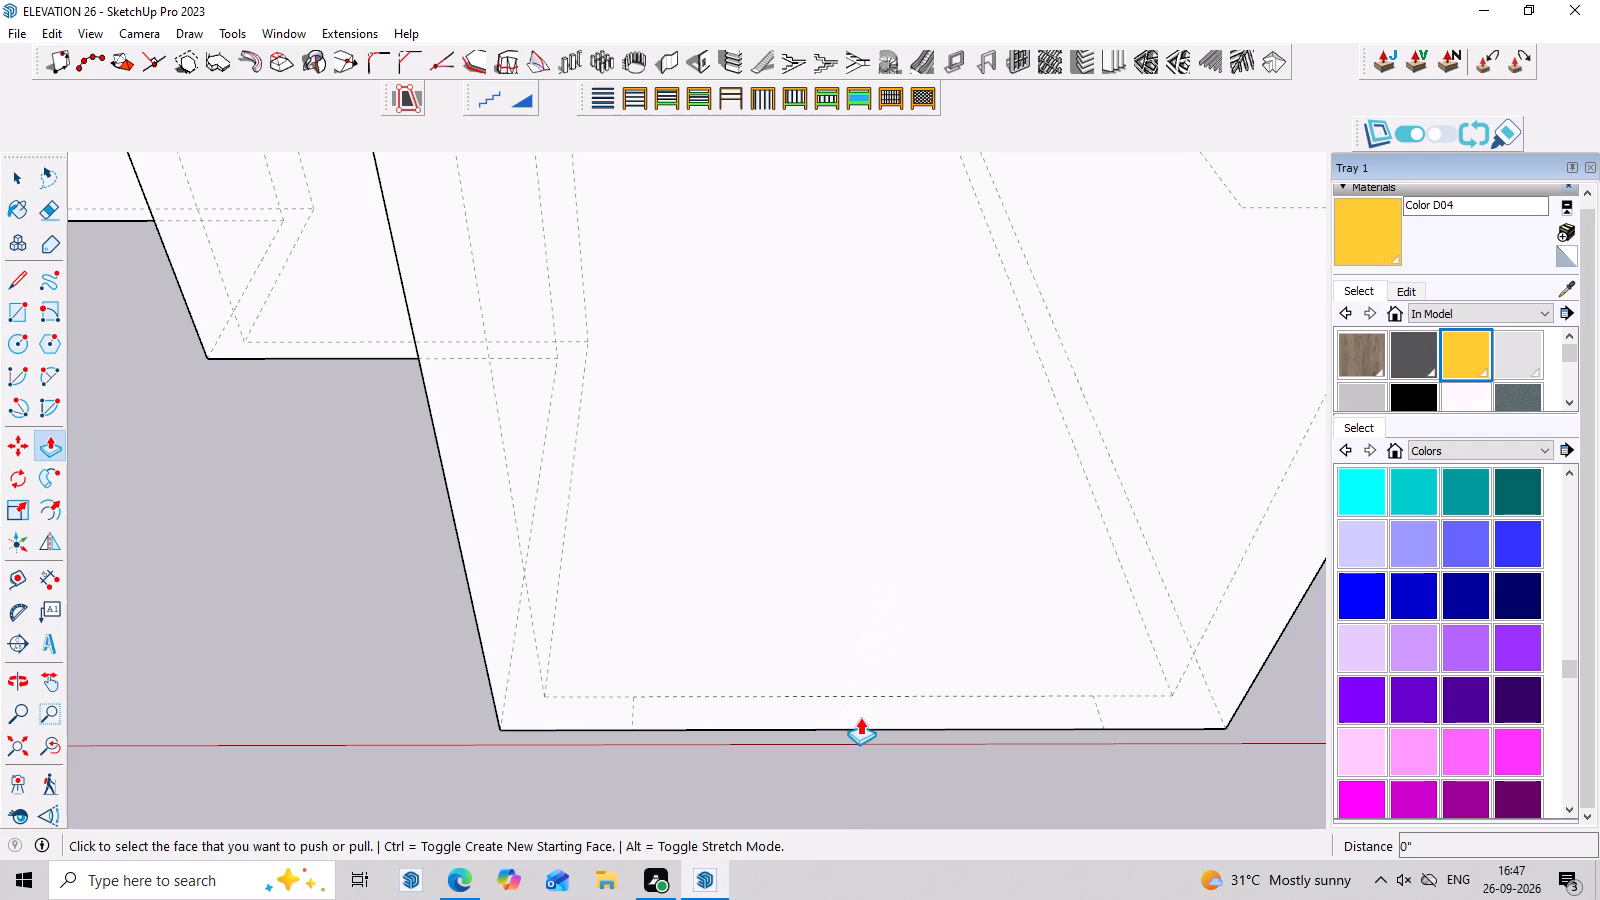
pyautogui.click(860, 717)
pyautogui.scroll(-7, 894, 597)
pyautogui.scroll(-2, 931, 475)
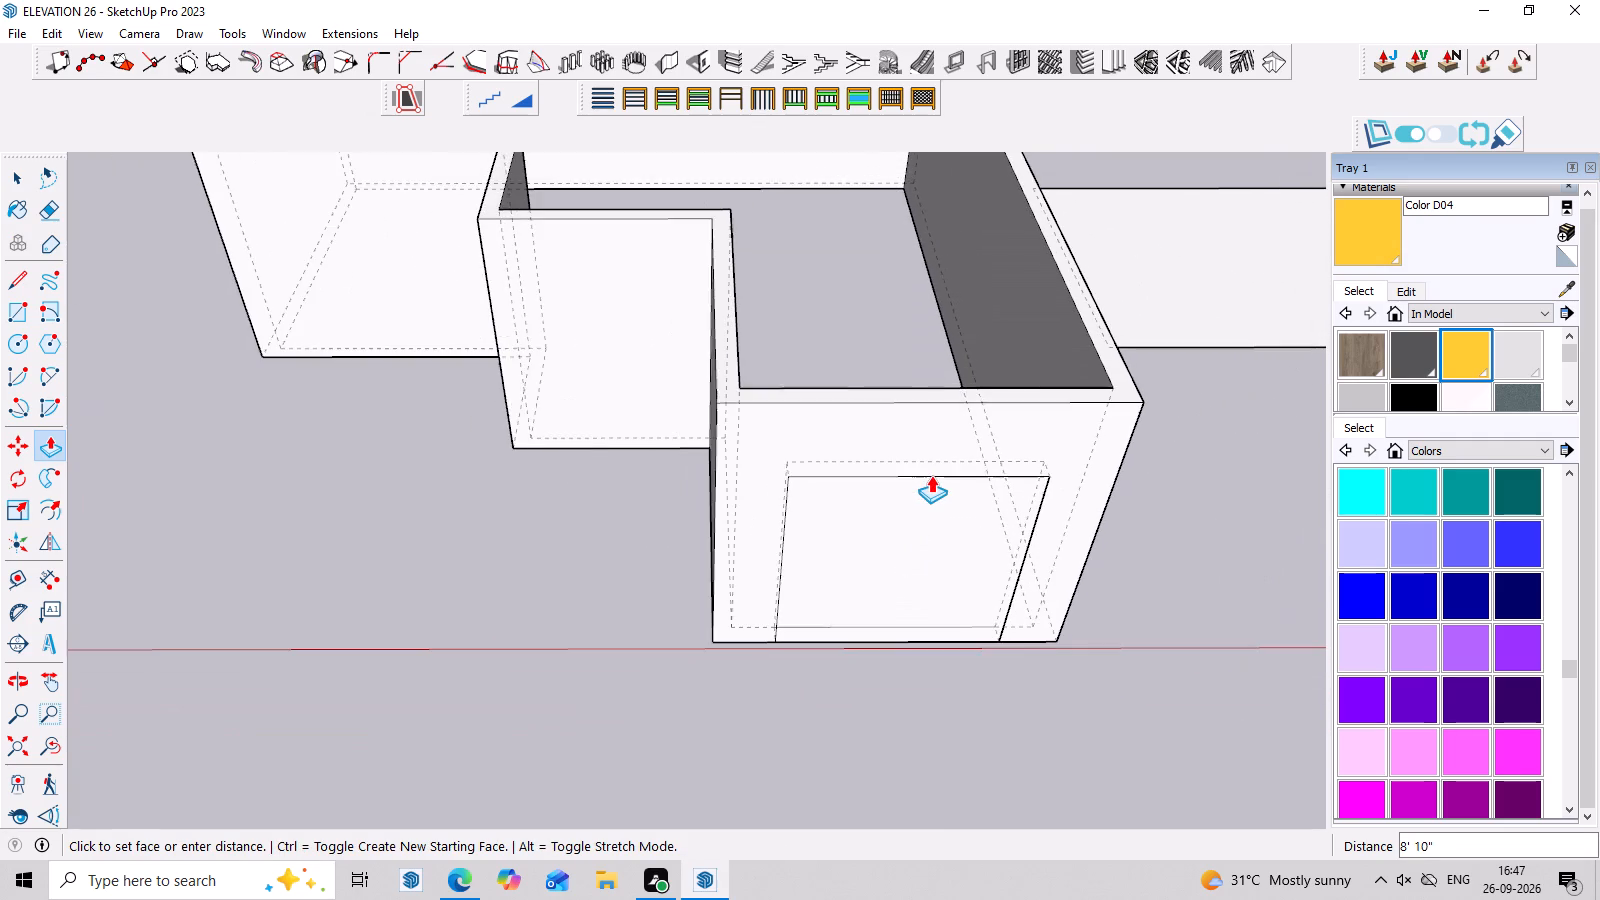
pyautogui.moveTo(932, 478); pyautogui.dragTo(890, 292, button='middle')
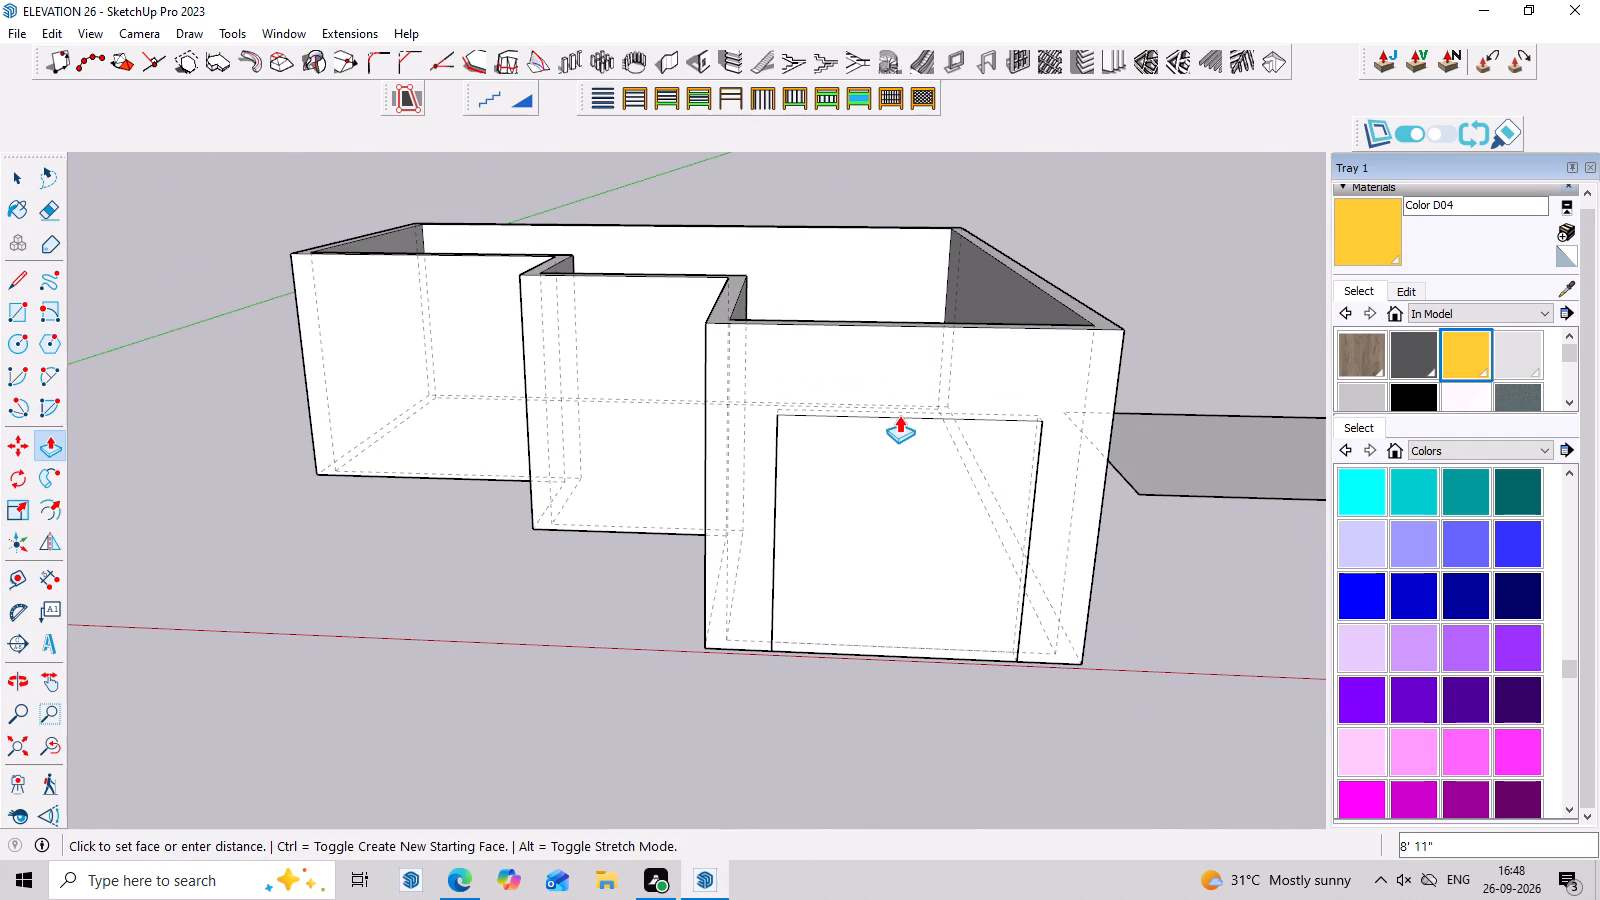
pyautogui.click(899, 415)
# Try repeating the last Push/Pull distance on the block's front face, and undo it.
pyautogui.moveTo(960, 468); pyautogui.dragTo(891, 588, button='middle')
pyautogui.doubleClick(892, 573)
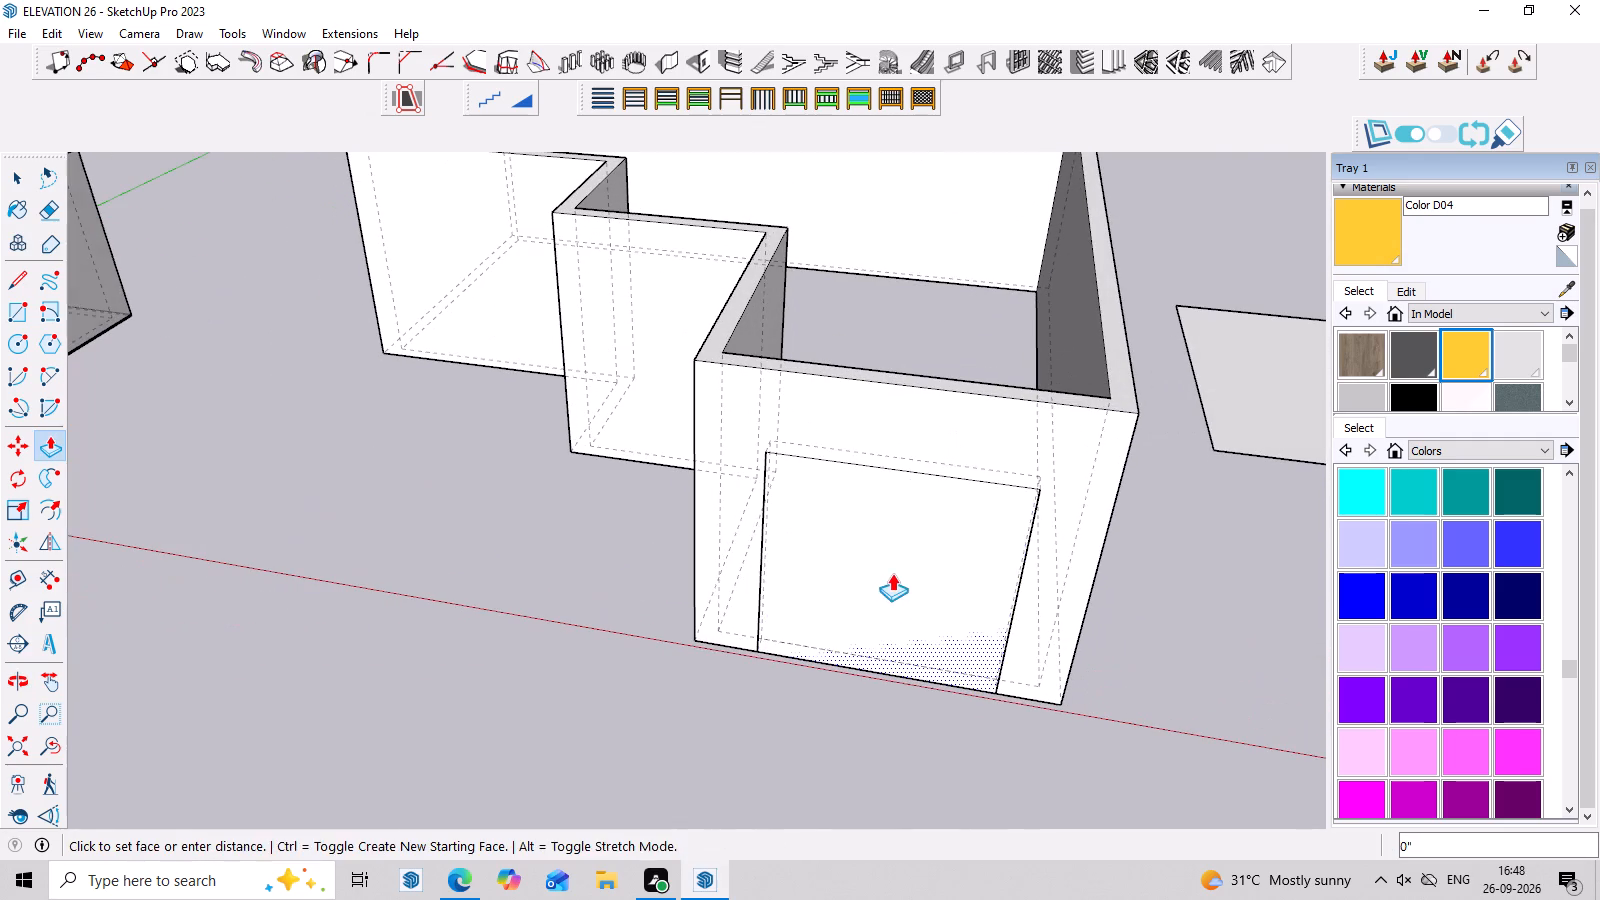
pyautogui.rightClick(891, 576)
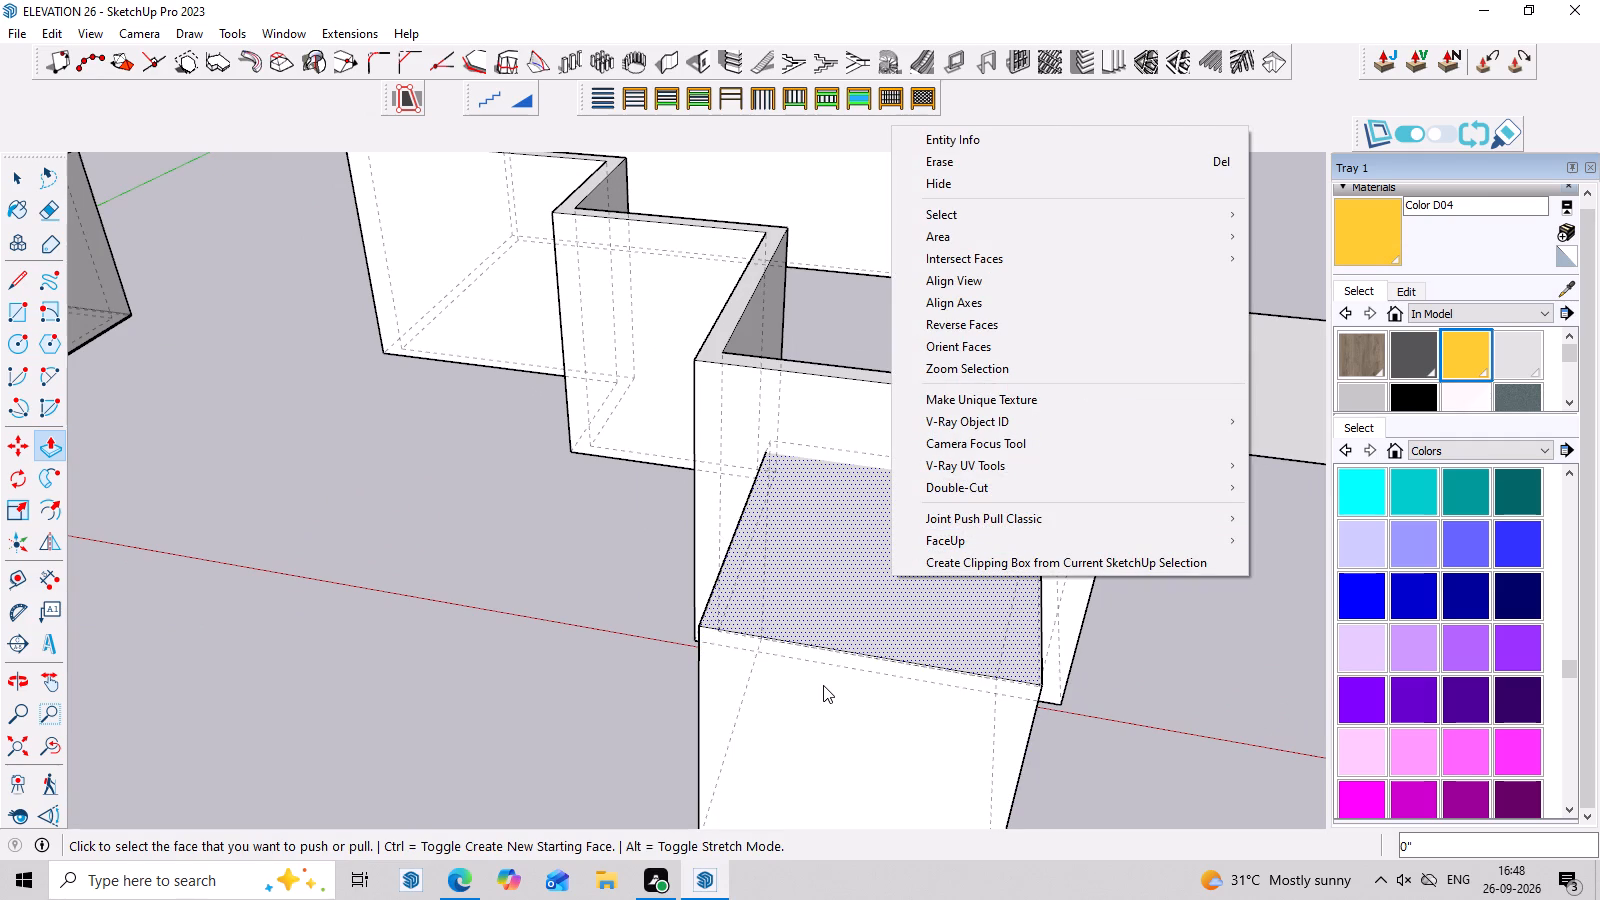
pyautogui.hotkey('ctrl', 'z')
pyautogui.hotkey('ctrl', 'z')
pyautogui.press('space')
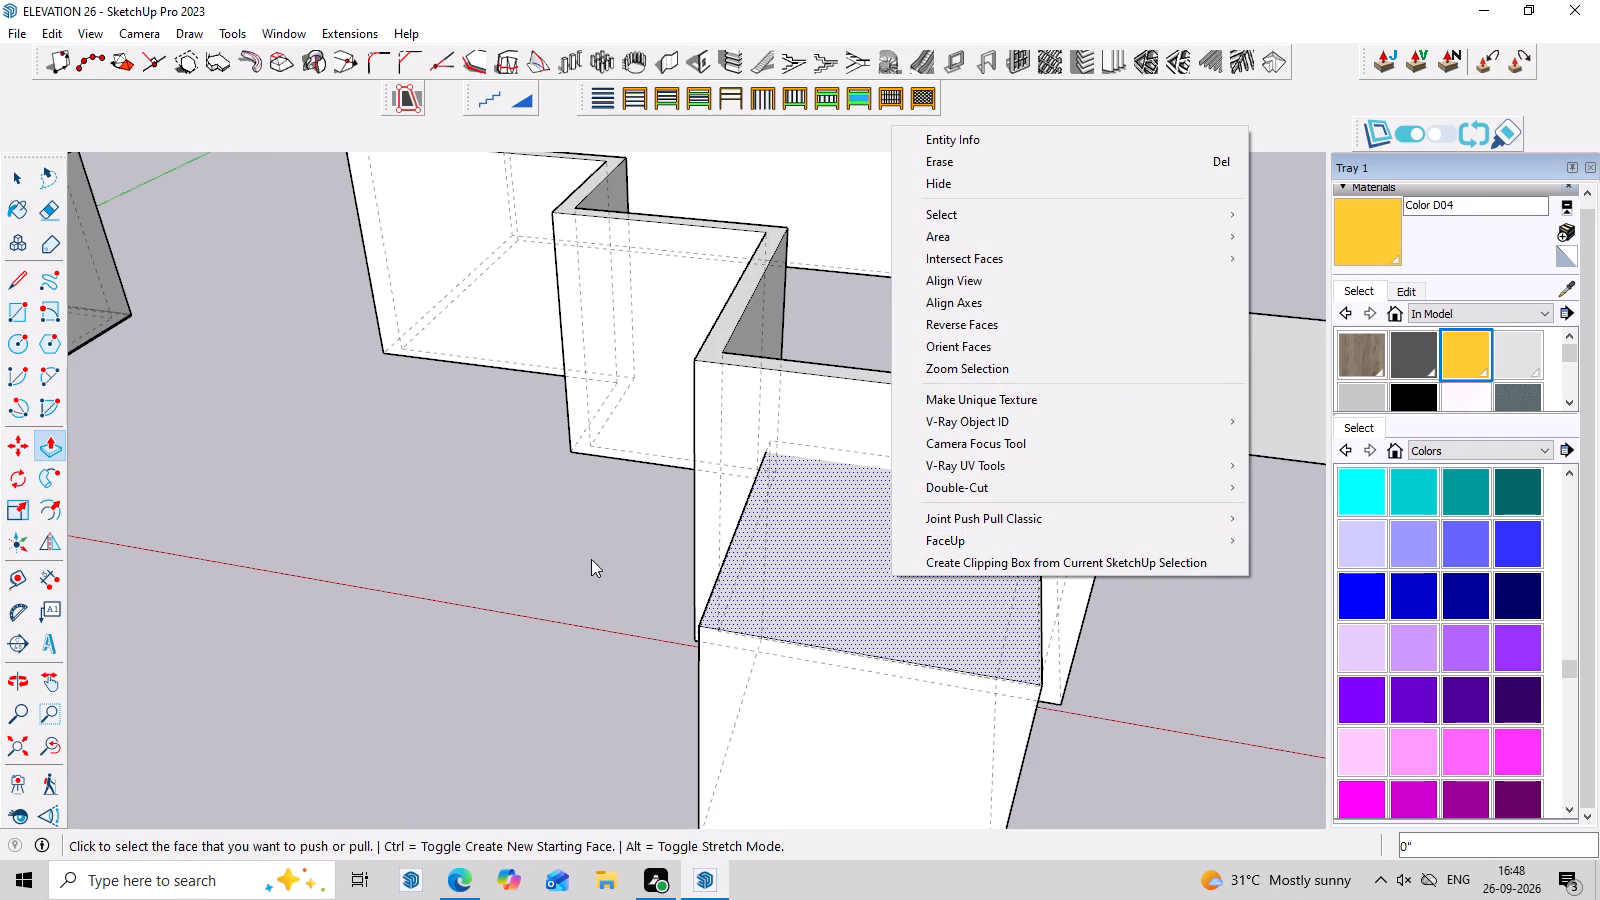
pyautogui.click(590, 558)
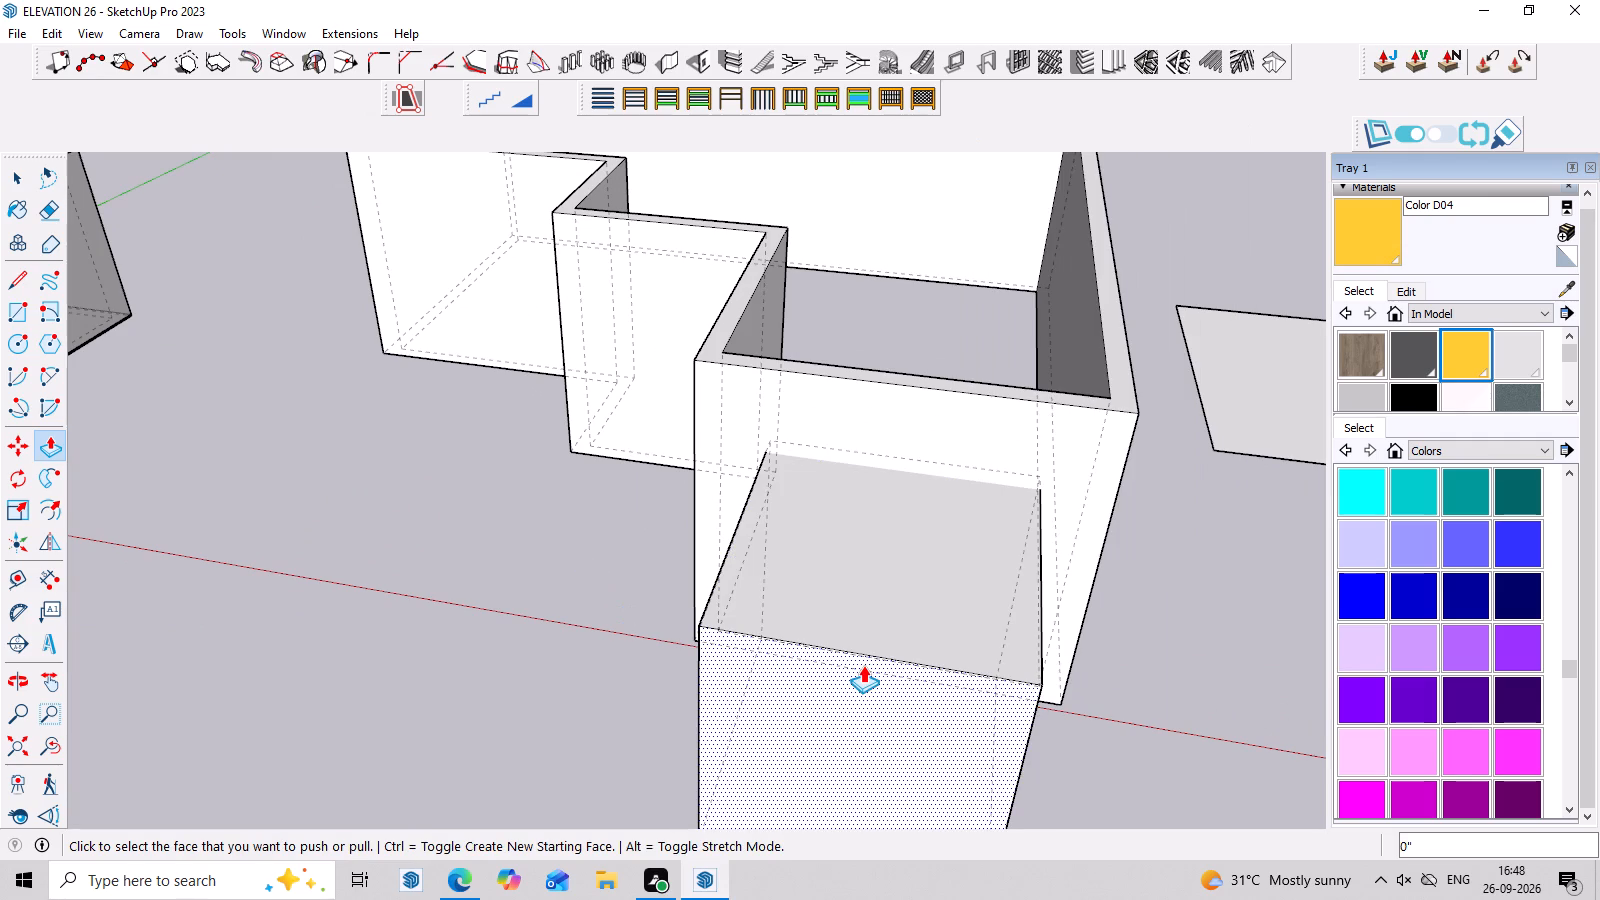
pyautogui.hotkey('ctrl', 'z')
# Push/Pull the block's front face outward 11" and repeat the same distance on its back face inside the walls.
pyautogui.click(894, 587)
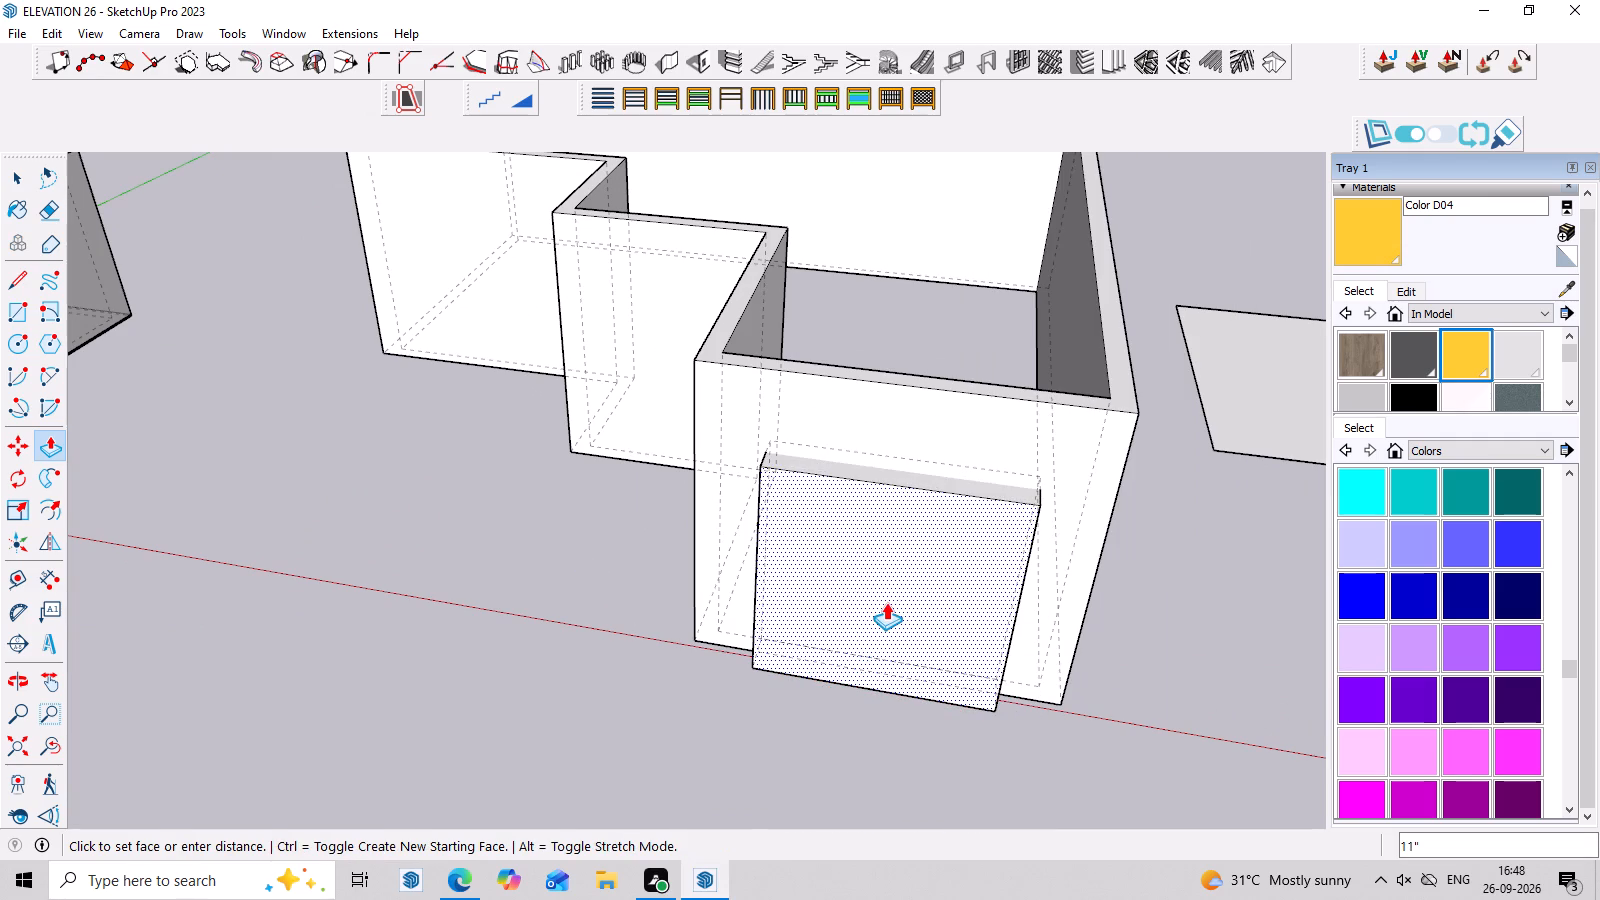
pyautogui.click(886, 602)
pyautogui.moveTo(1026, 256); pyautogui.dragTo(663, 813, button='middle')
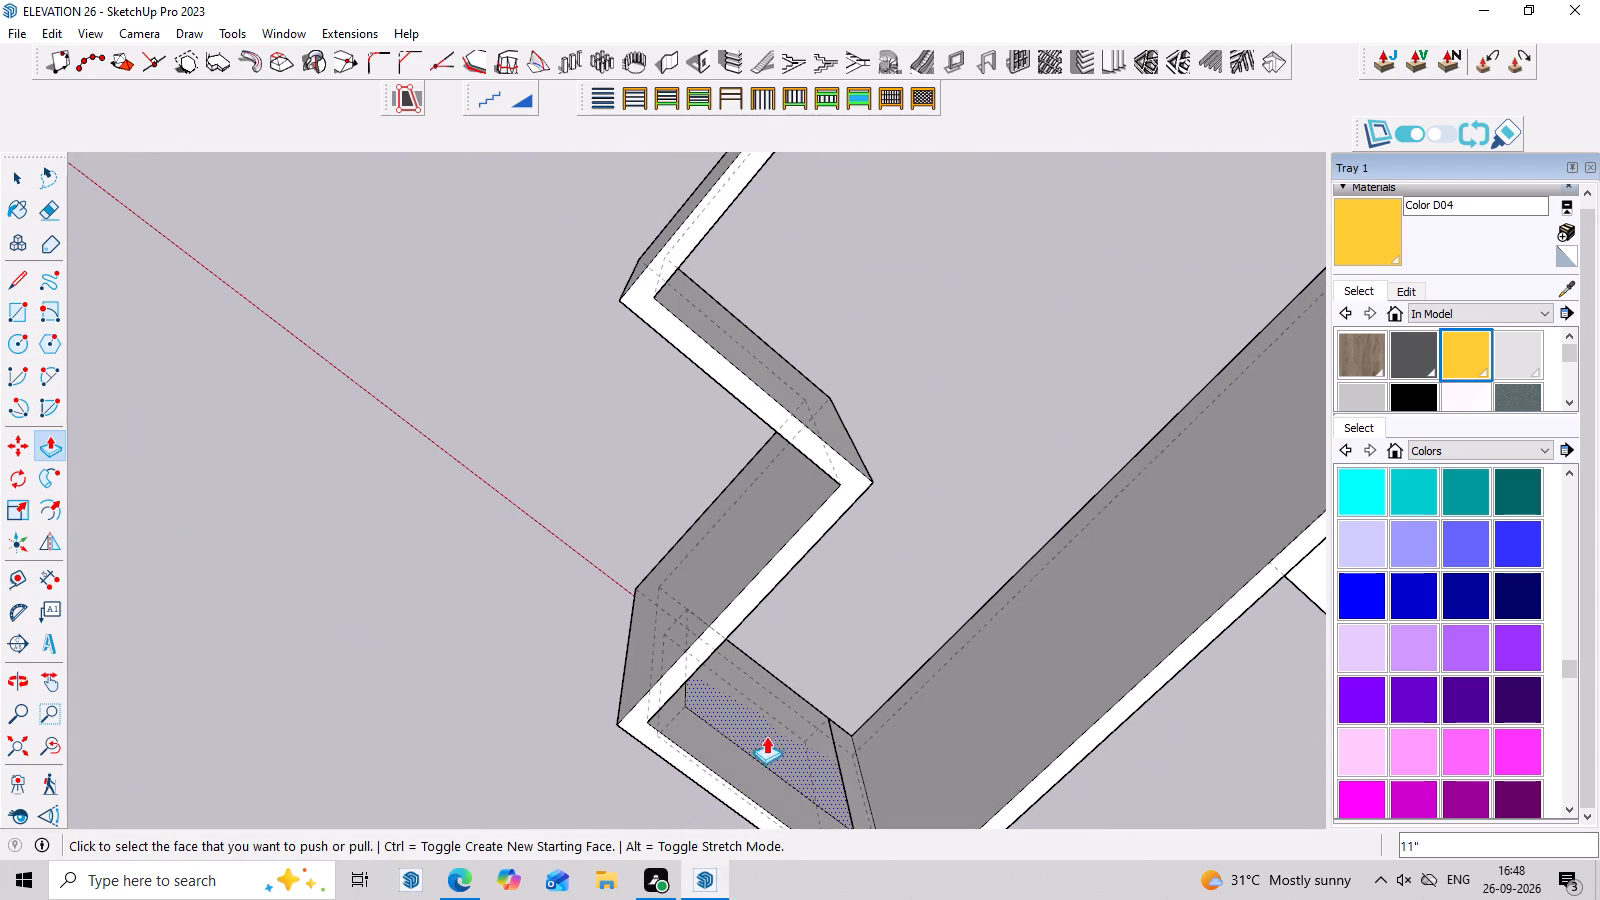
pyautogui.doubleClick(769, 733)
pyautogui.moveTo(730, 776); pyautogui.dragTo(1058, 280, button='middle')
pyautogui.scroll(-3, 974, 319)
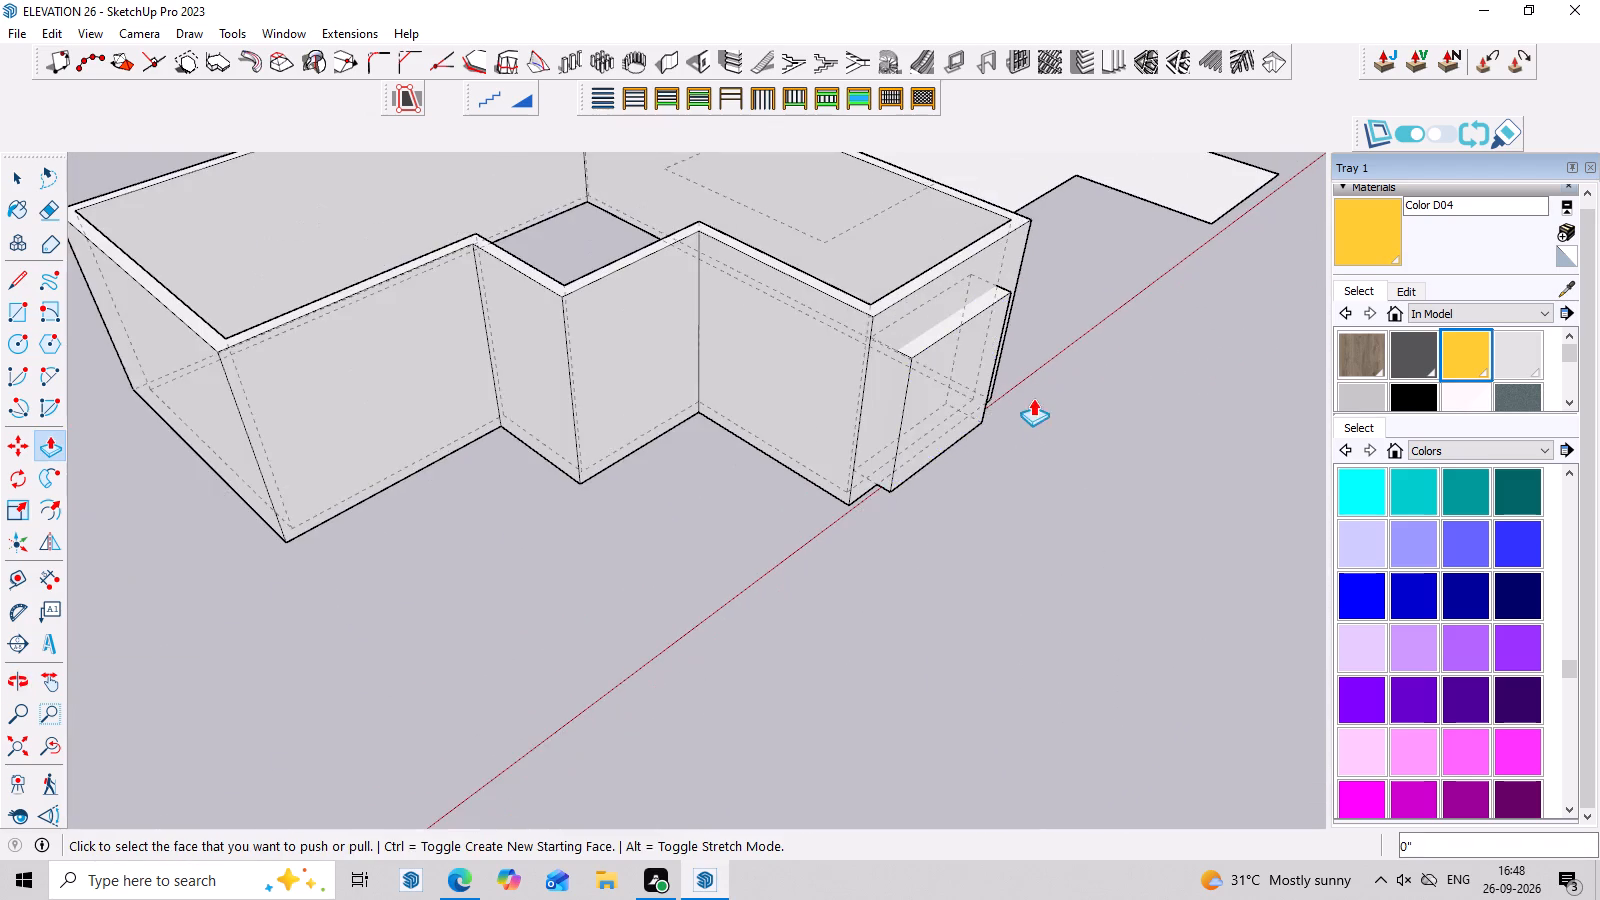
# Make a group from all the connected geometry of the thickened block in the front wall.
pyautogui.moveTo(1033, 398); pyautogui.dragTo(735, 192, button='middle')
pyautogui.press('space')
pyautogui.tripleClick(902, 313)
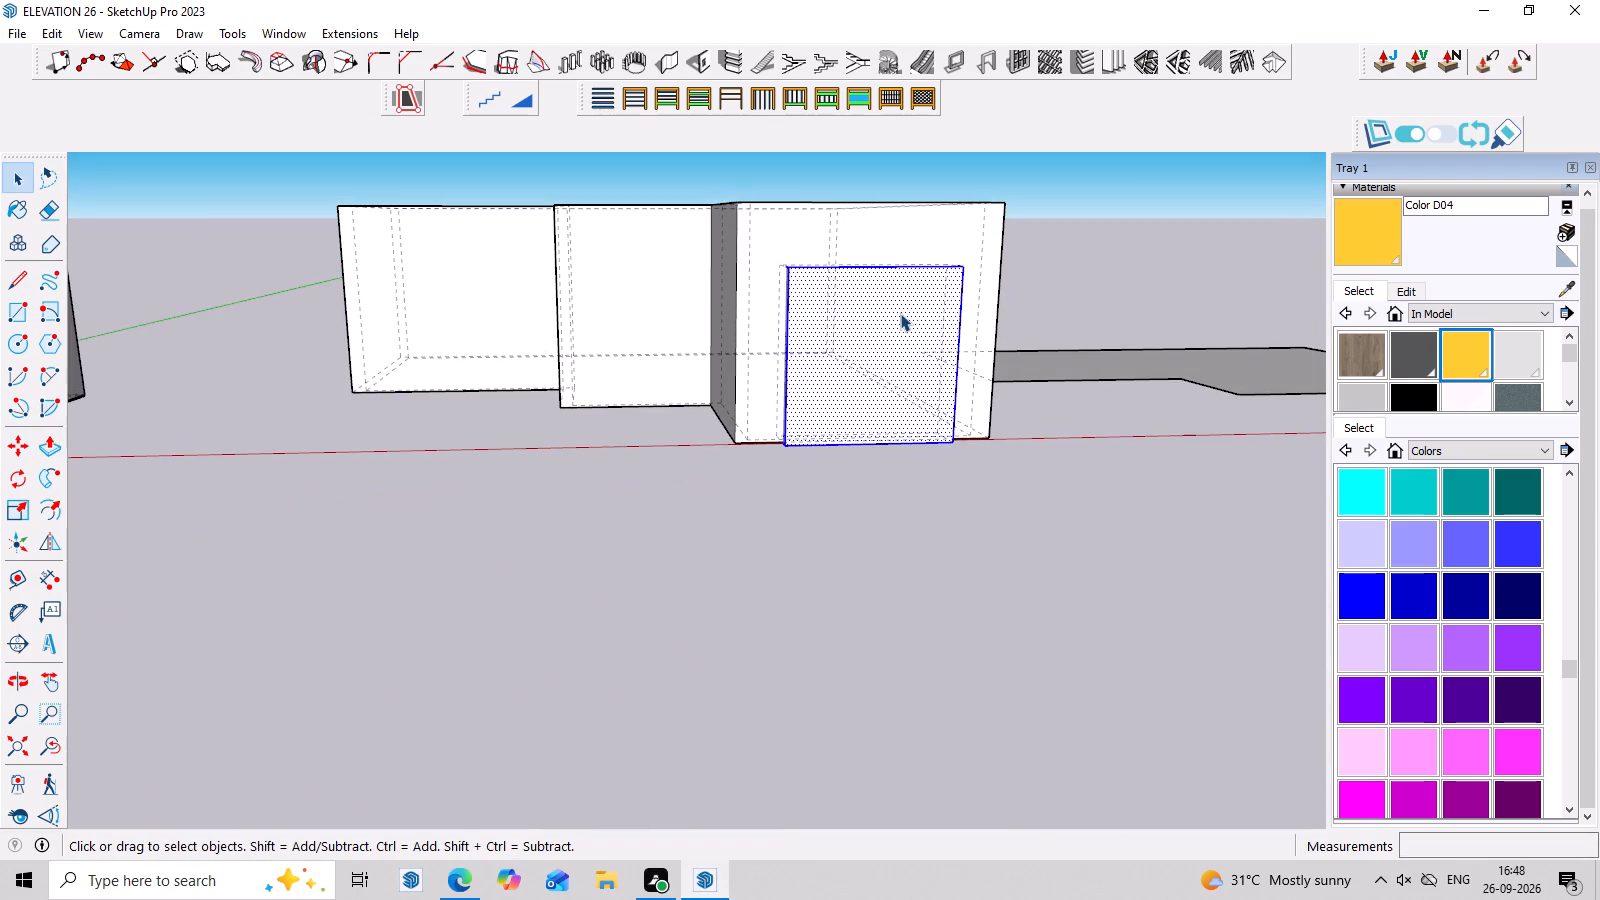
pyautogui.rightClick(896, 310)
pyautogui.click(1000, 490)
# Move the grouped block straight up about 1' 9" within the front wall.
pyautogui.moveTo(1012, 465); pyautogui.dragTo(793, 554, button='middle')
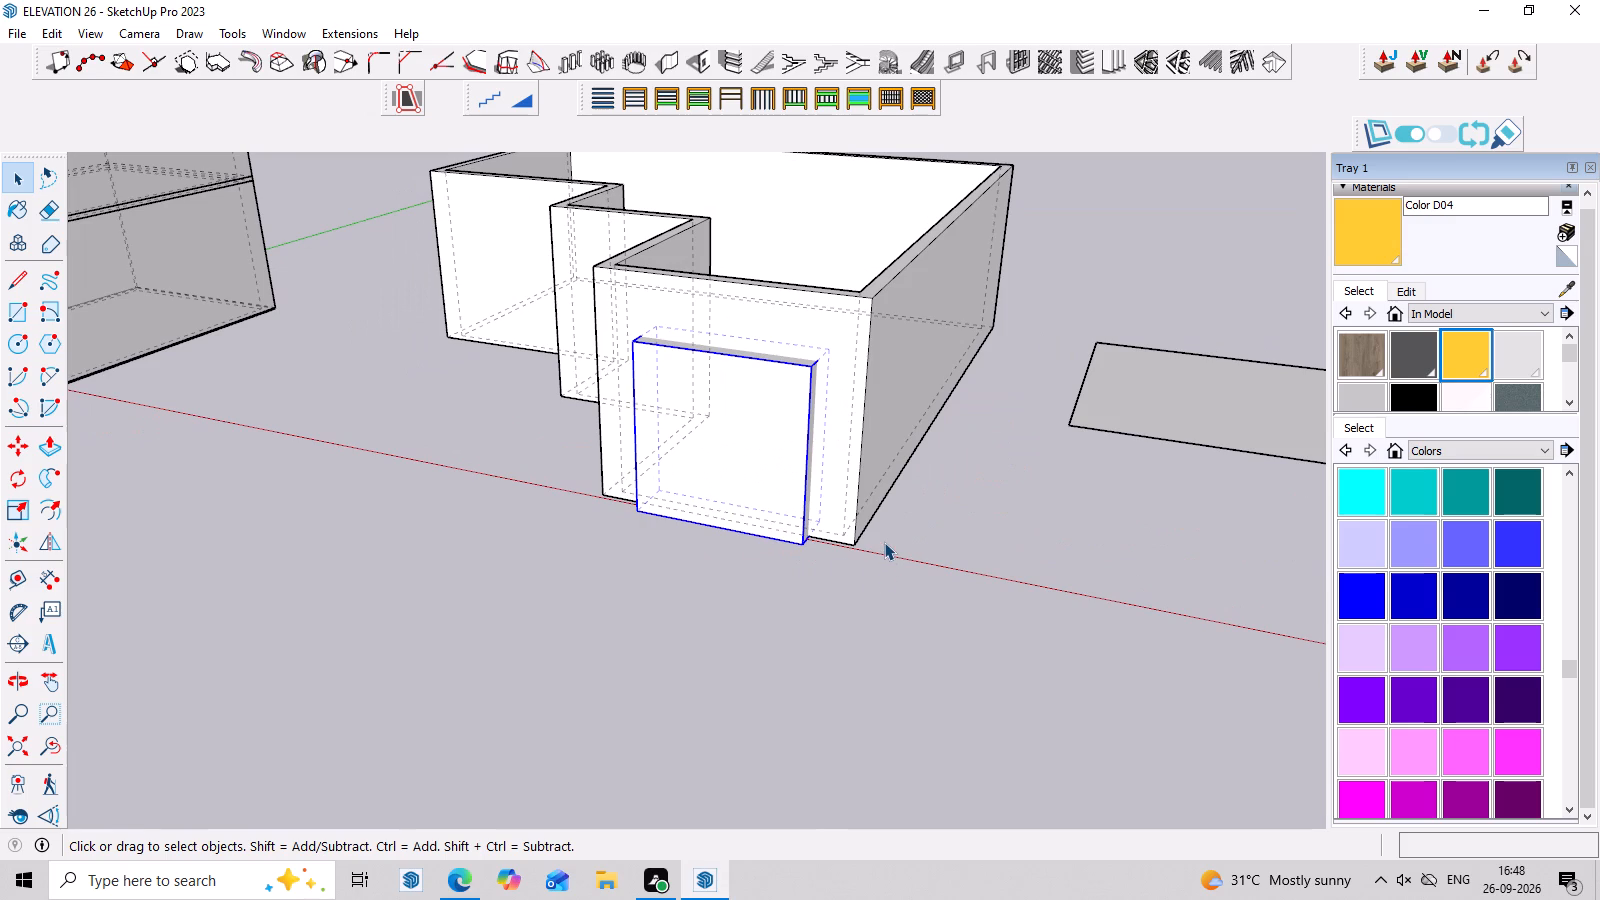
pyautogui.press('m')
pyautogui.click(853, 543)
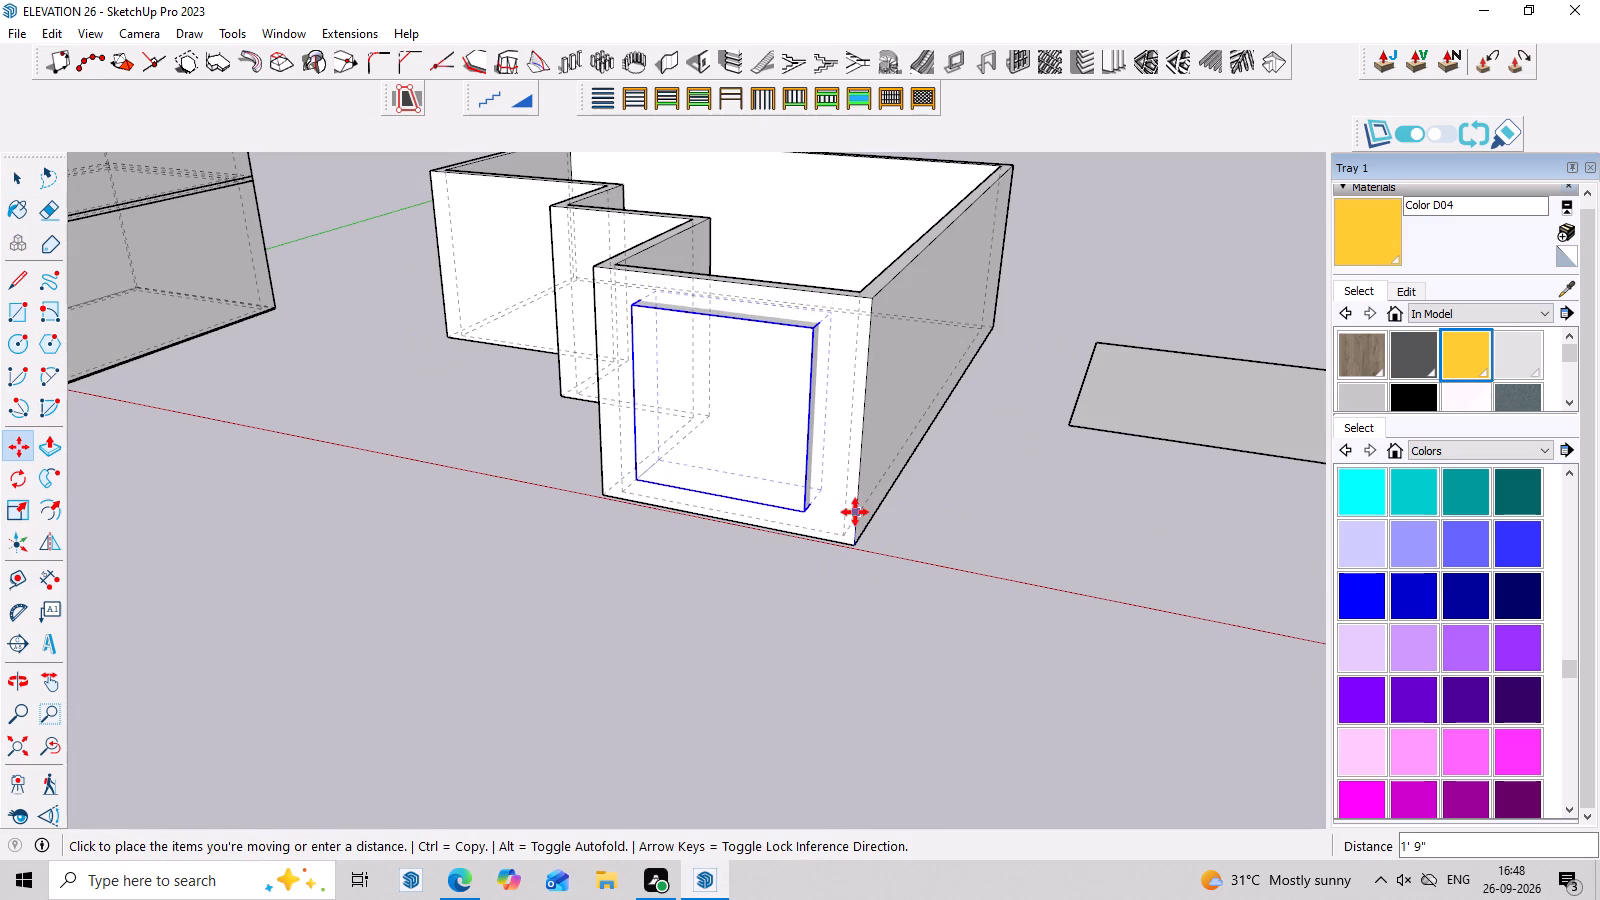
pyautogui.click(855, 505)
# Subtract the grouped block from the wall group with the solid tools to cut the opening through the front wall.
pyautogui.moveTo(819, 678); pyautogui.dragTo(1075, 587, button='middle')
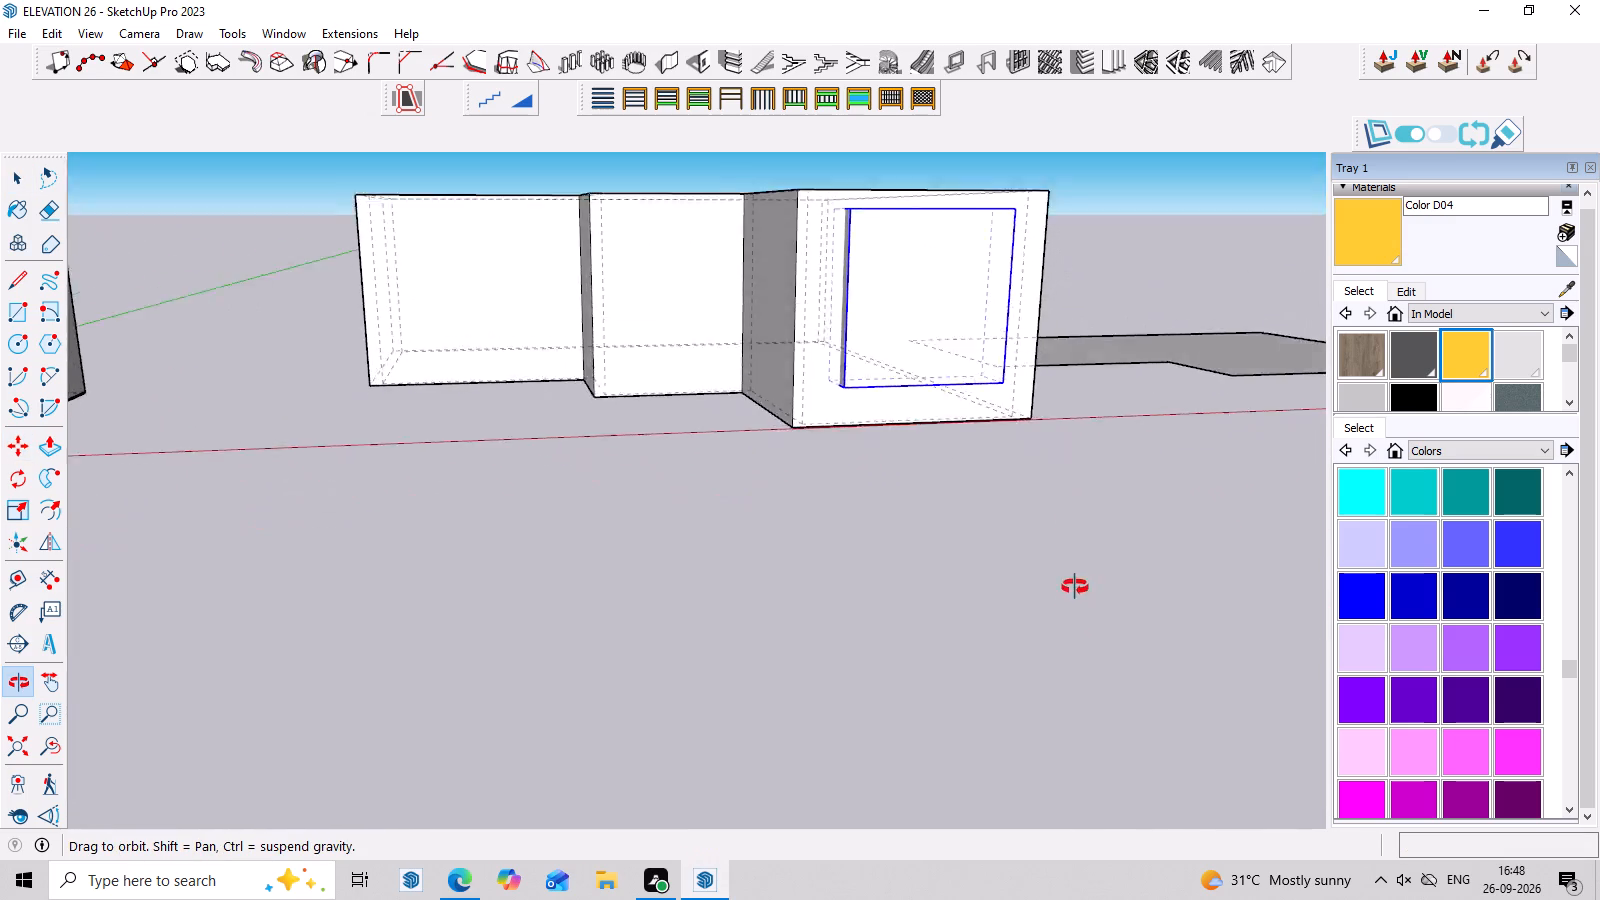
pyautogui.moveTo(1075, 587); pyautogui.dragTo(955, 573, button='middle')
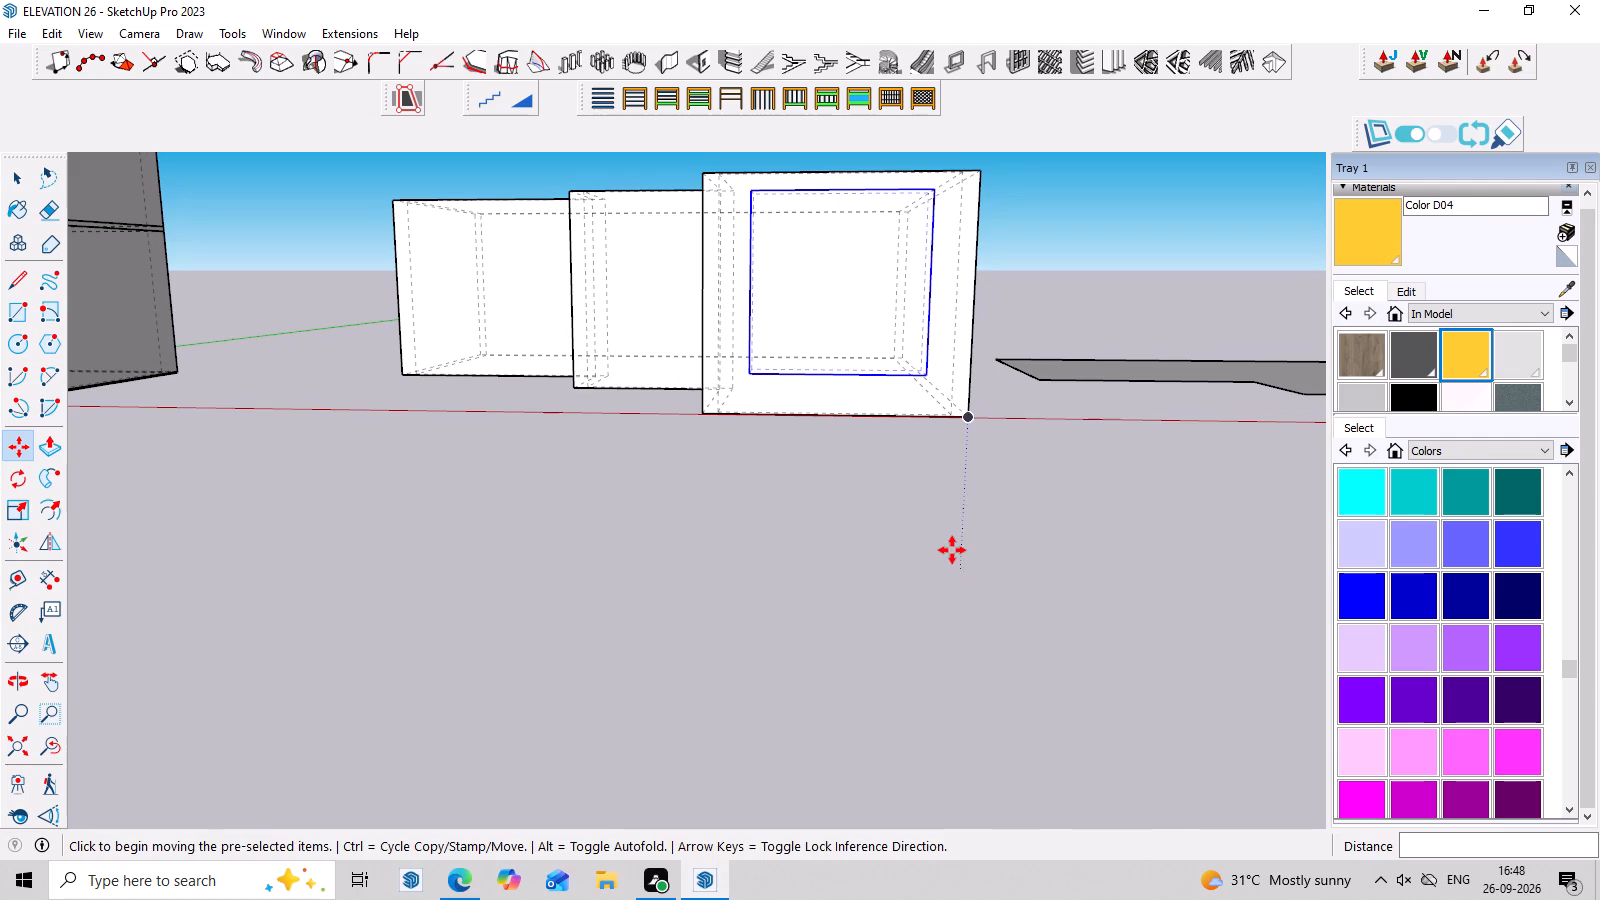
pyautogui.moveTo(956, 506); pyautogui.dragTo(927, 582, button='middle')
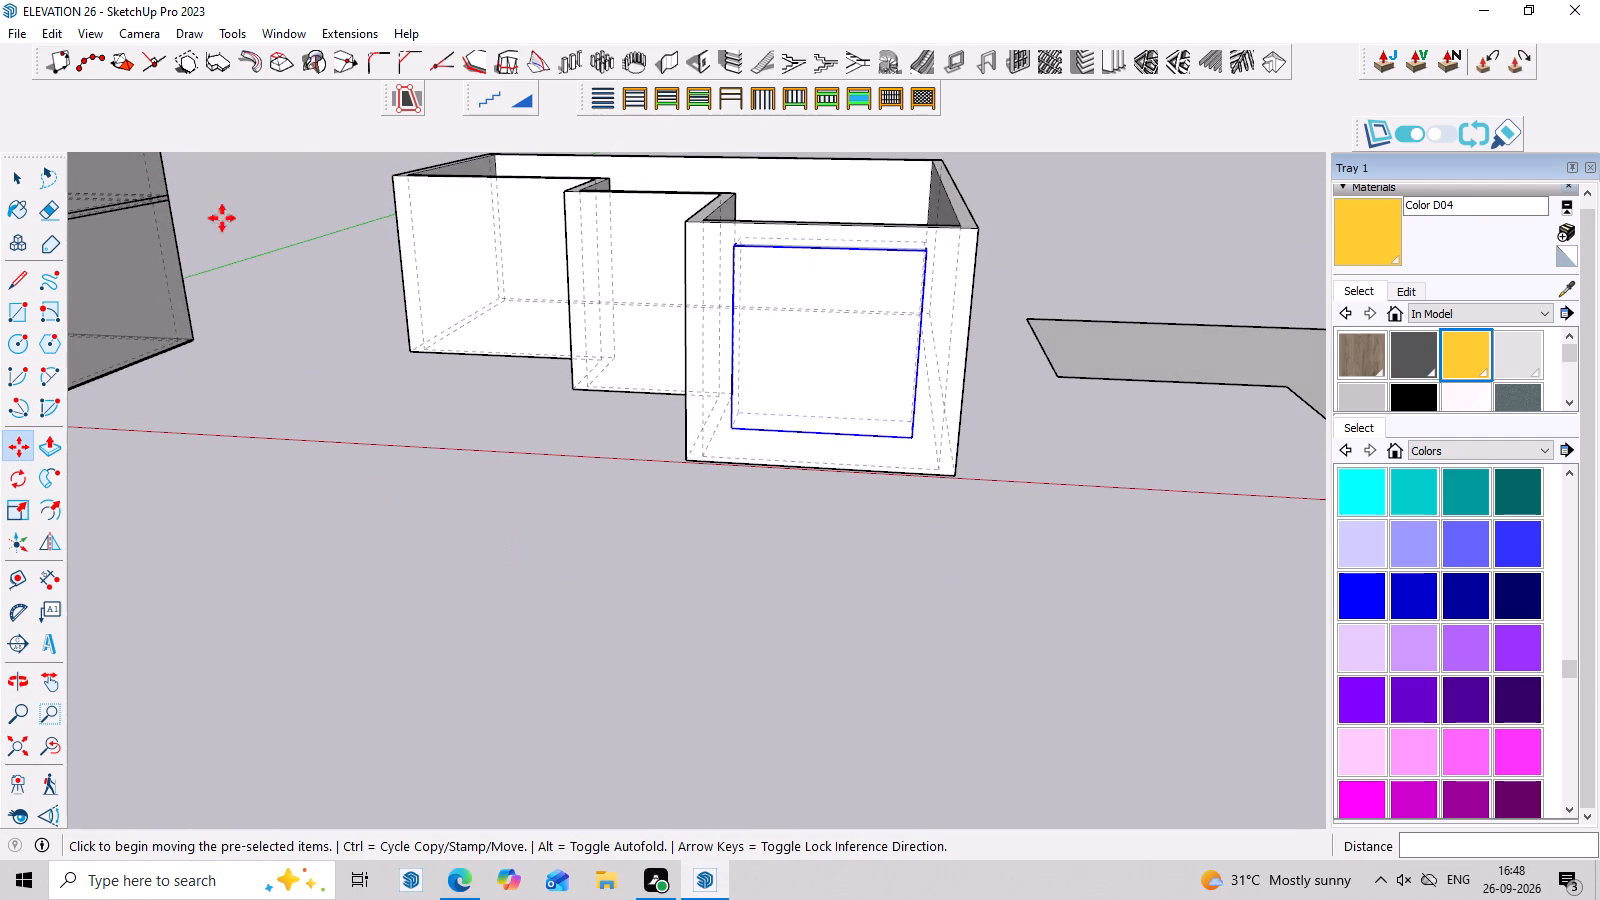
pyautogui.click(246, 34)
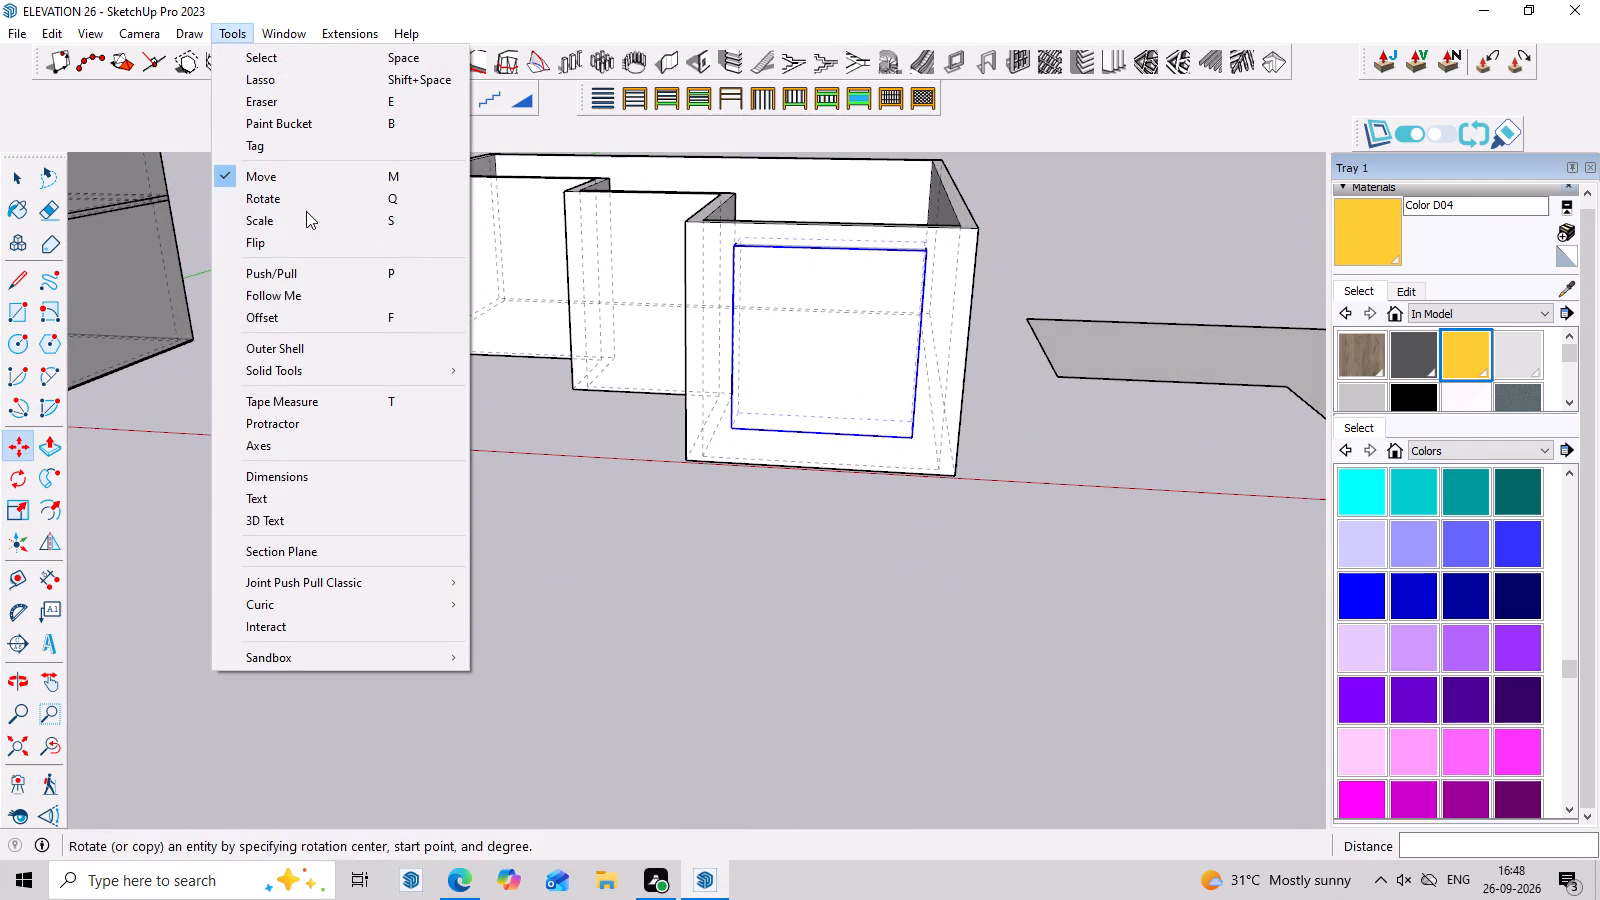
pyautogui.click(307, 368)
pyautogui.click(522, 416)
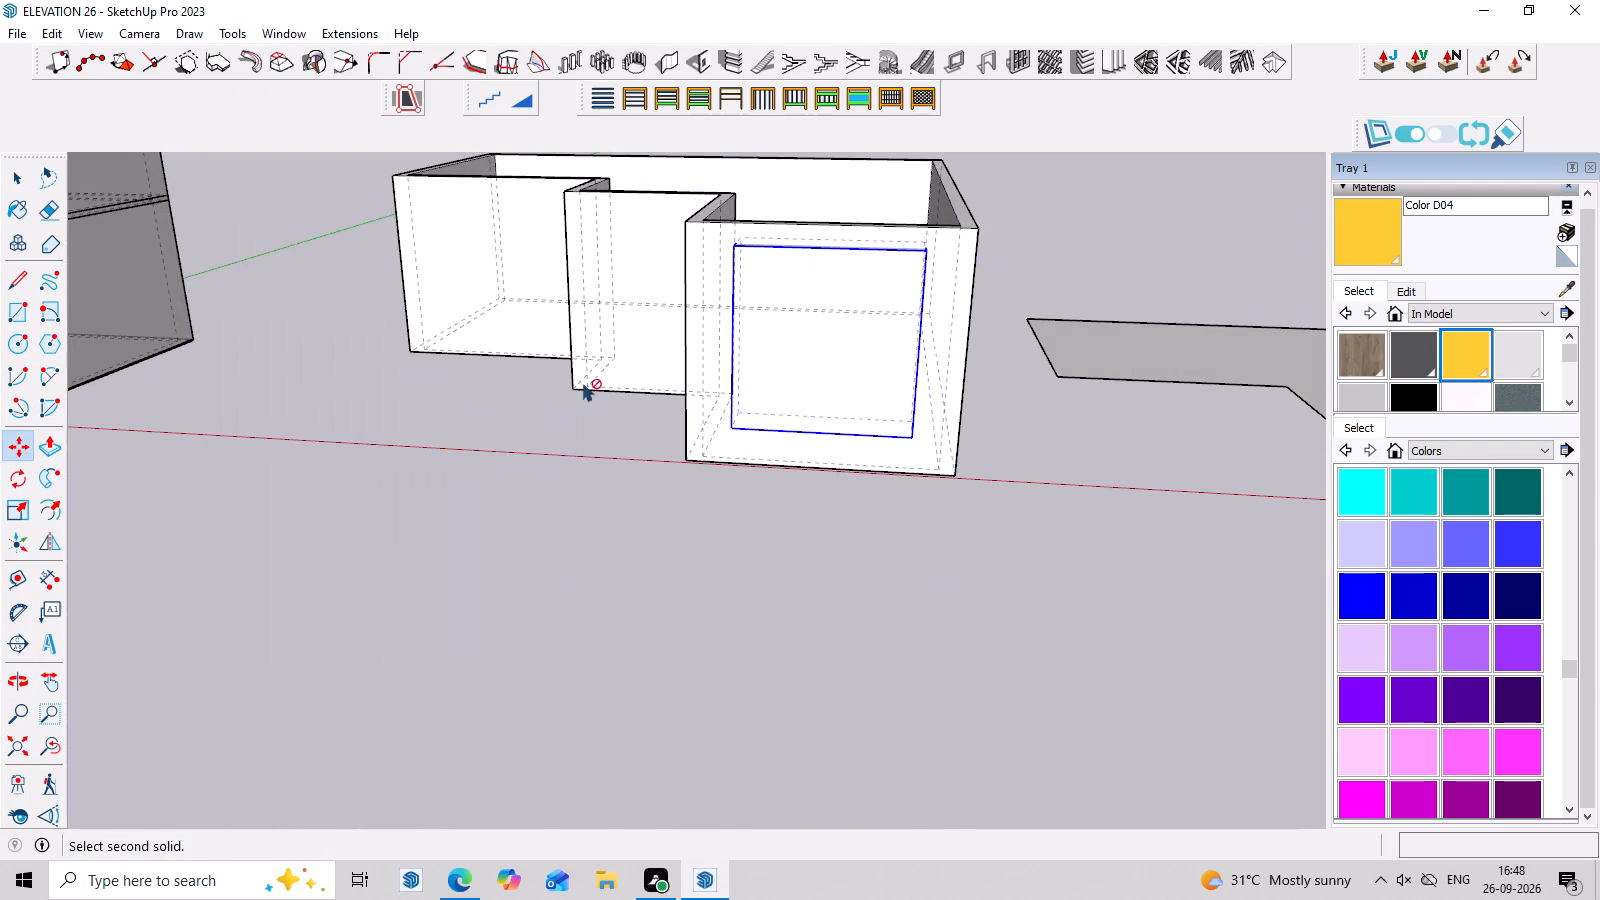
pyautogui.click(701, 341)
pyautogui.moveTo(720, 514); pyautogui.dragTo(740, 610, button='middle')
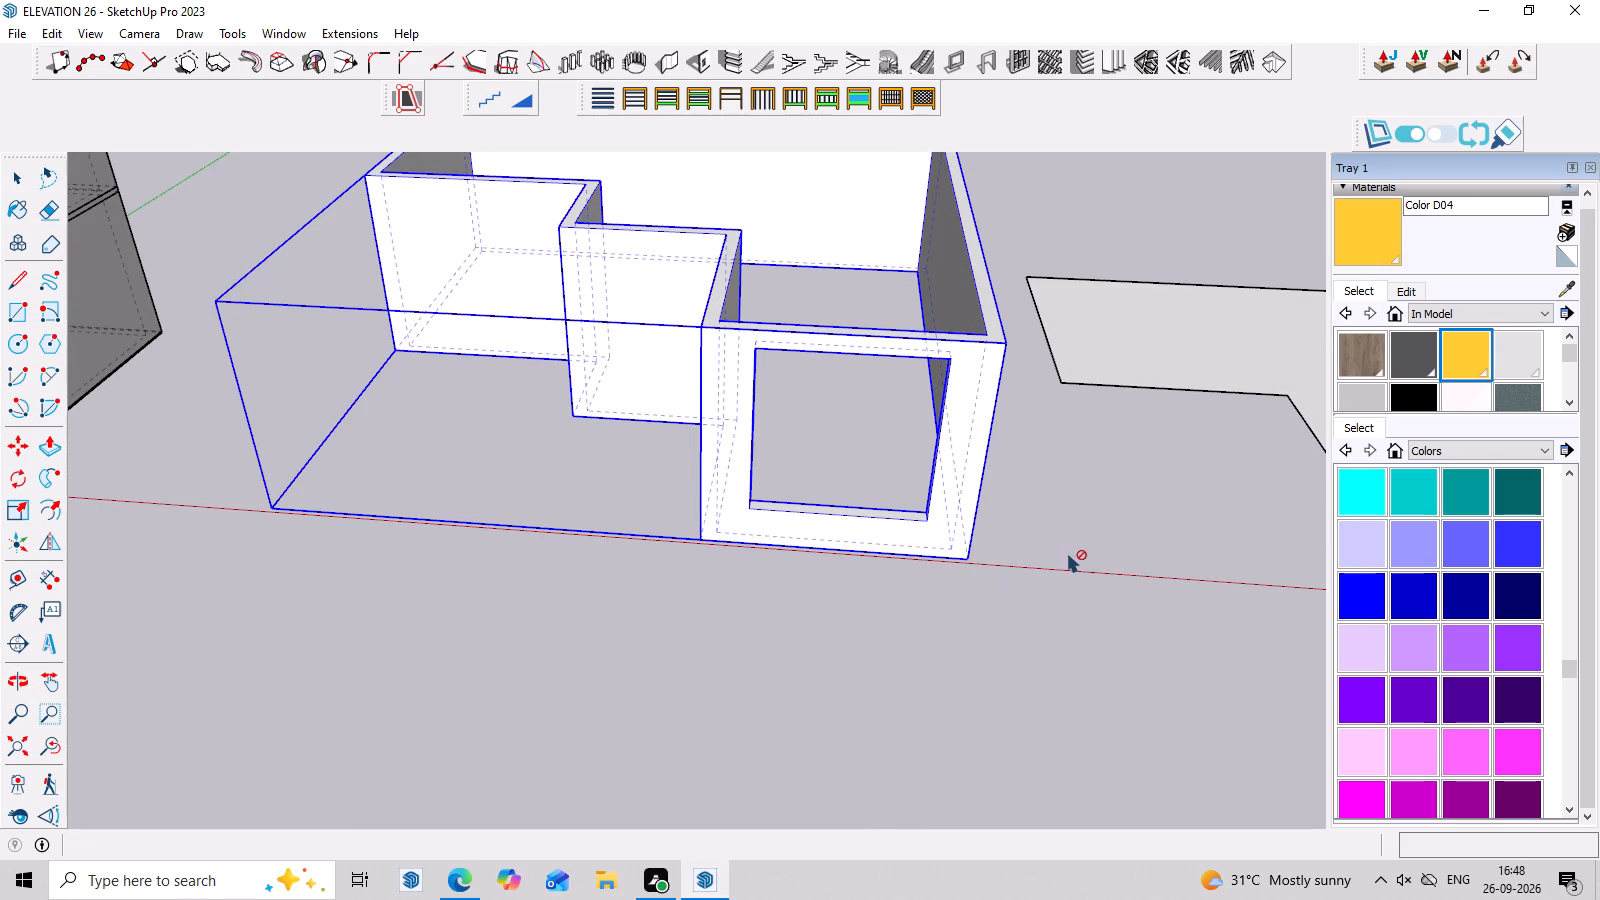
pyautogui.press('space')
pyautogui.click(1070, 489)
# Inside the wall group, Push/Pull the front opening's bottom sill face upward about 1' 1", and leave the group.
pyautogui.moveTo(1127, 496); pyautogui.dragTo(1145, 363, button='middle')
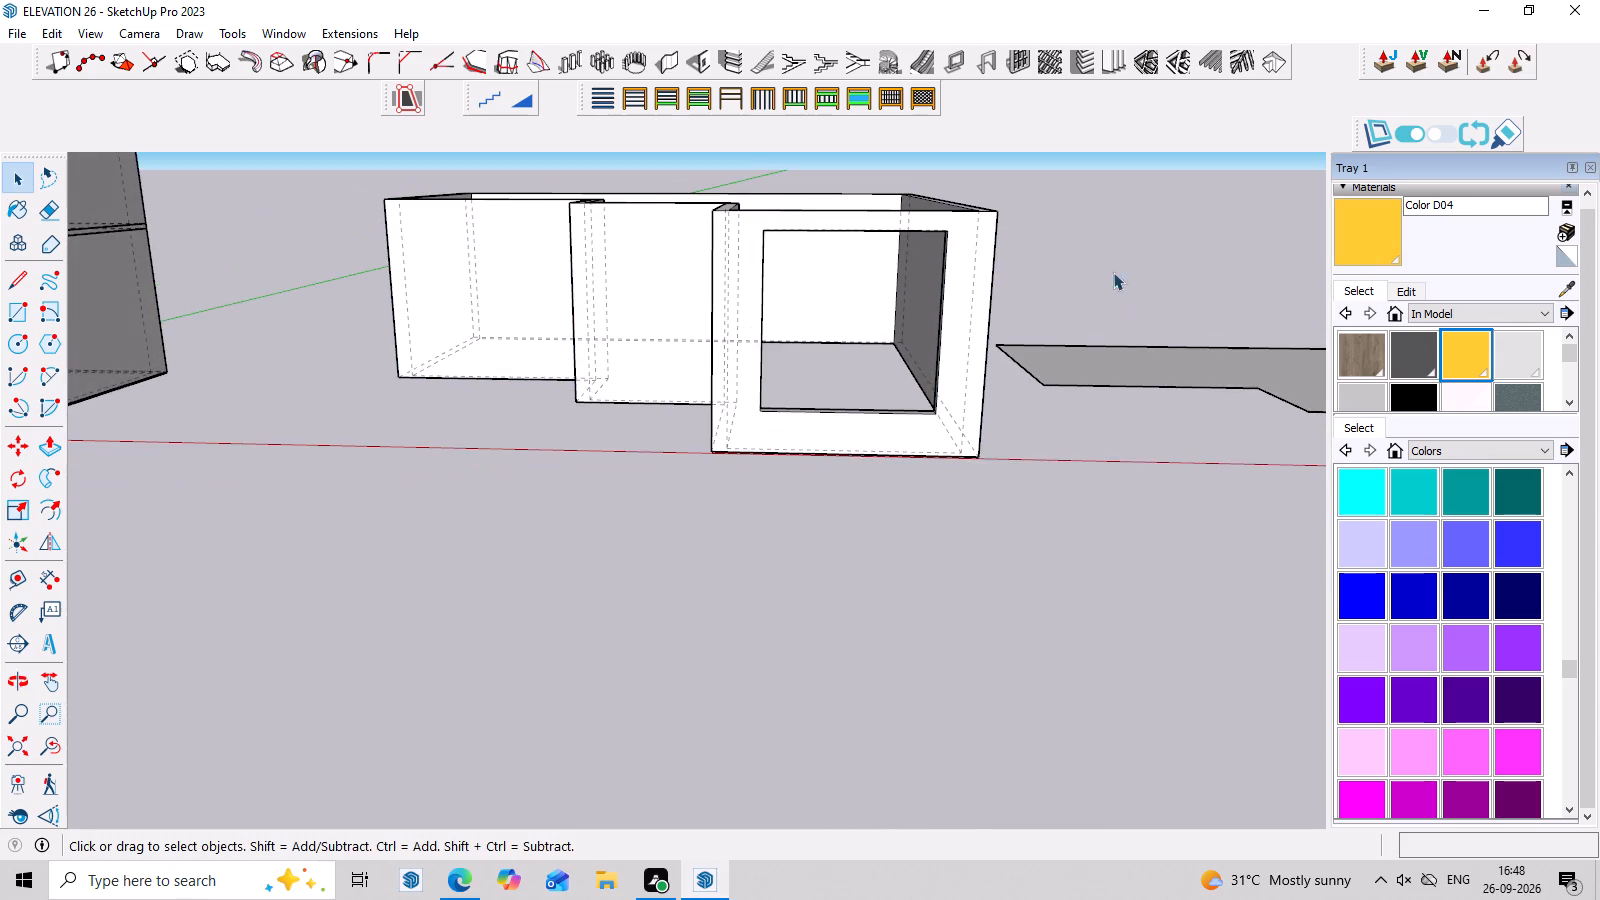
pyautogui.scroll(2, 1108, 267)
pyautogui.scroll(2, 1027, 258)
pyautogui.moveTo(1027, 368); pyautogui.dragTo(1033, 410, button='middle')
pyautogui.scroll(3, 703, 599)
pyautogui.moveTo(727, 580); pyautogui.dragTo(743, 638, button='middle')
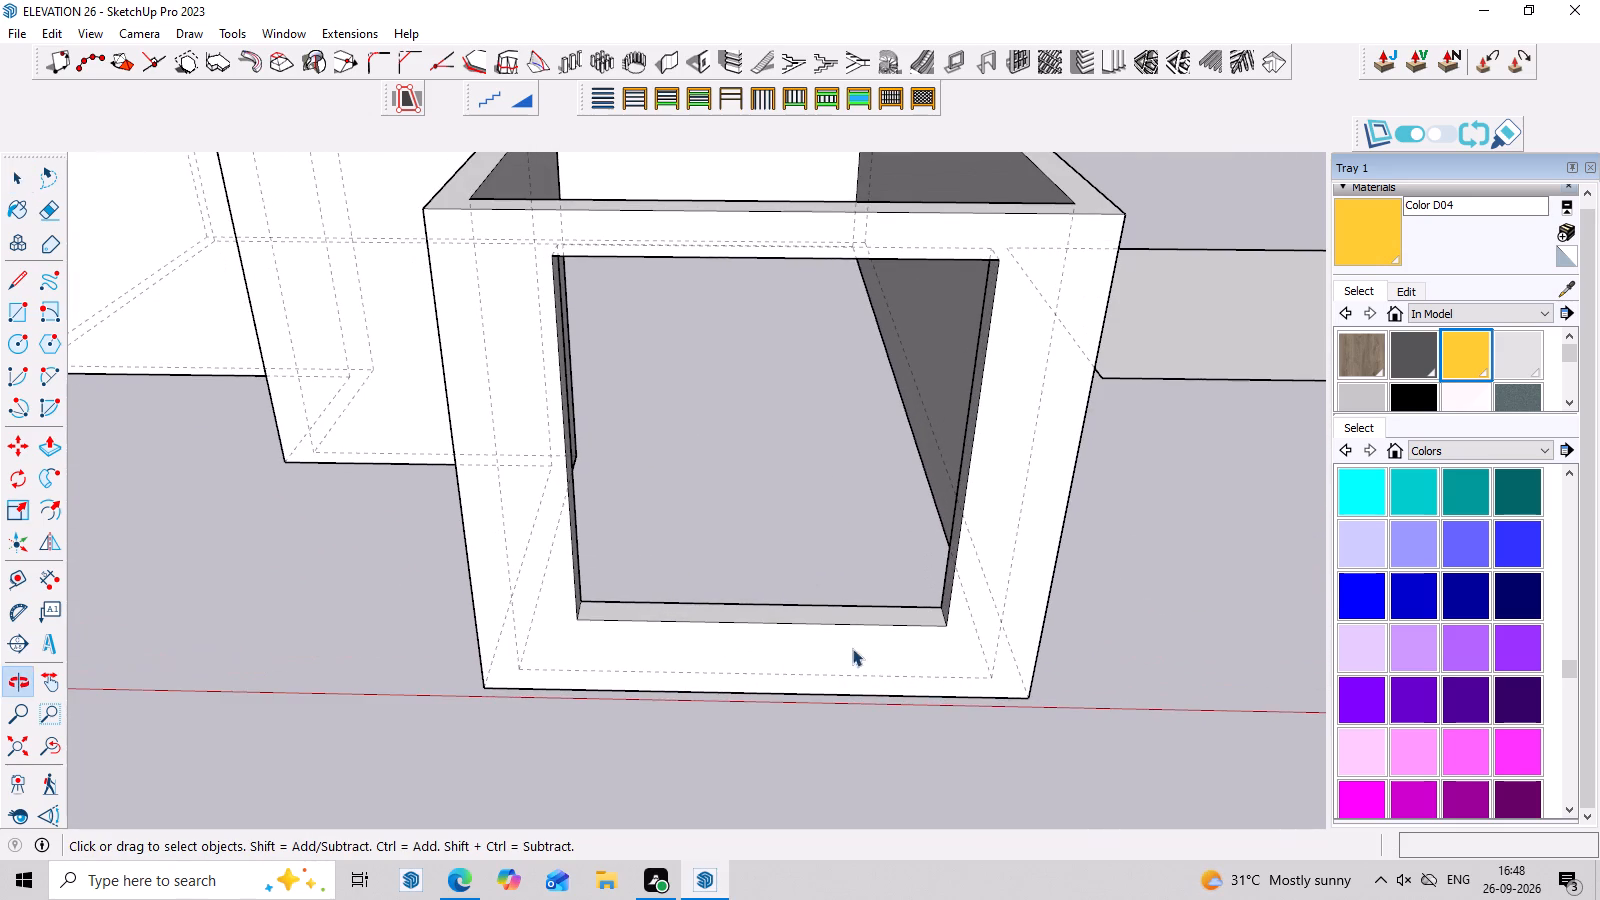
pyautogui.click(882, 606)
pyautogui.doubleClick(883, 611)
pyautogui.click(883, 611)
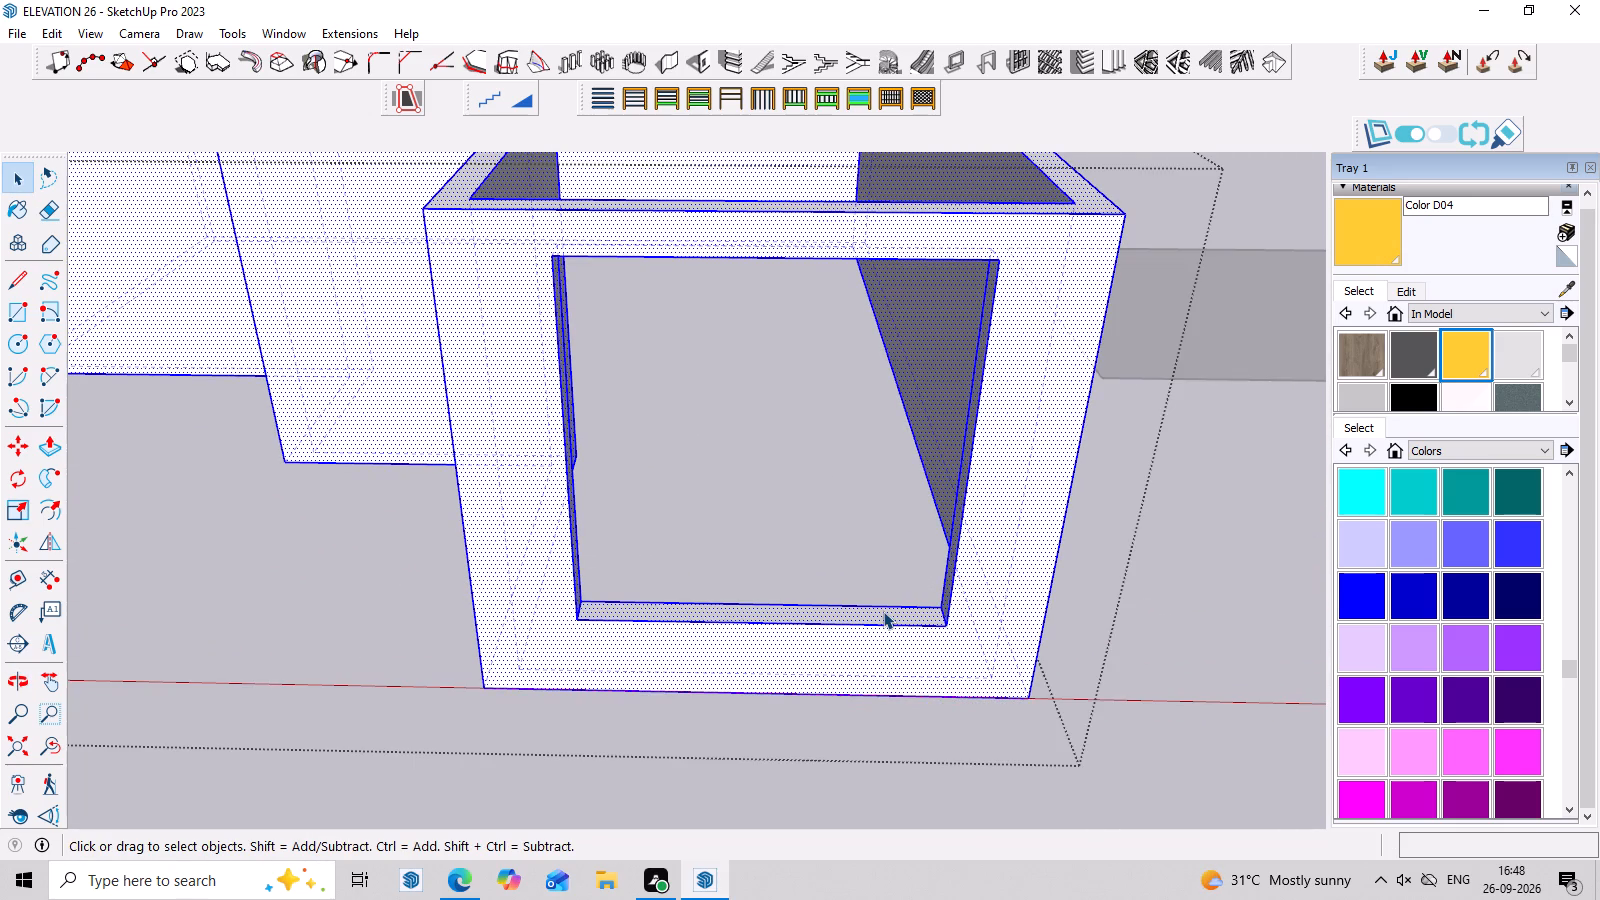
pyautogui.tripleClick(883, 611)
pyautogui.scroll(2, 883, 613)
pyautogui.doubleClick(883, 613)
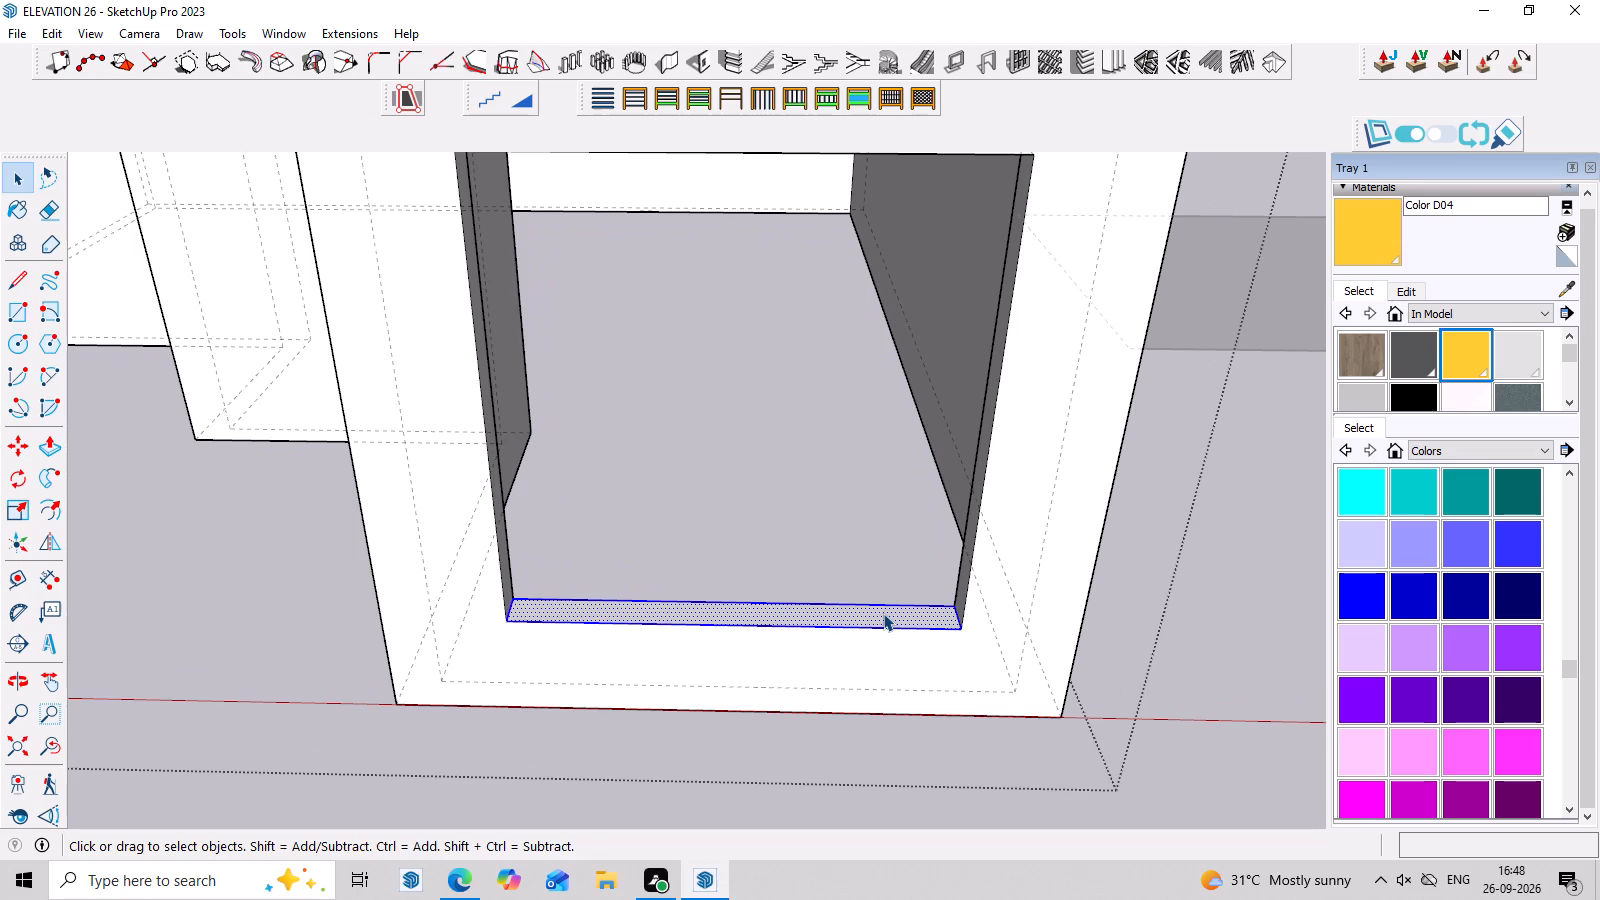
pyautogui.click(883, 613)
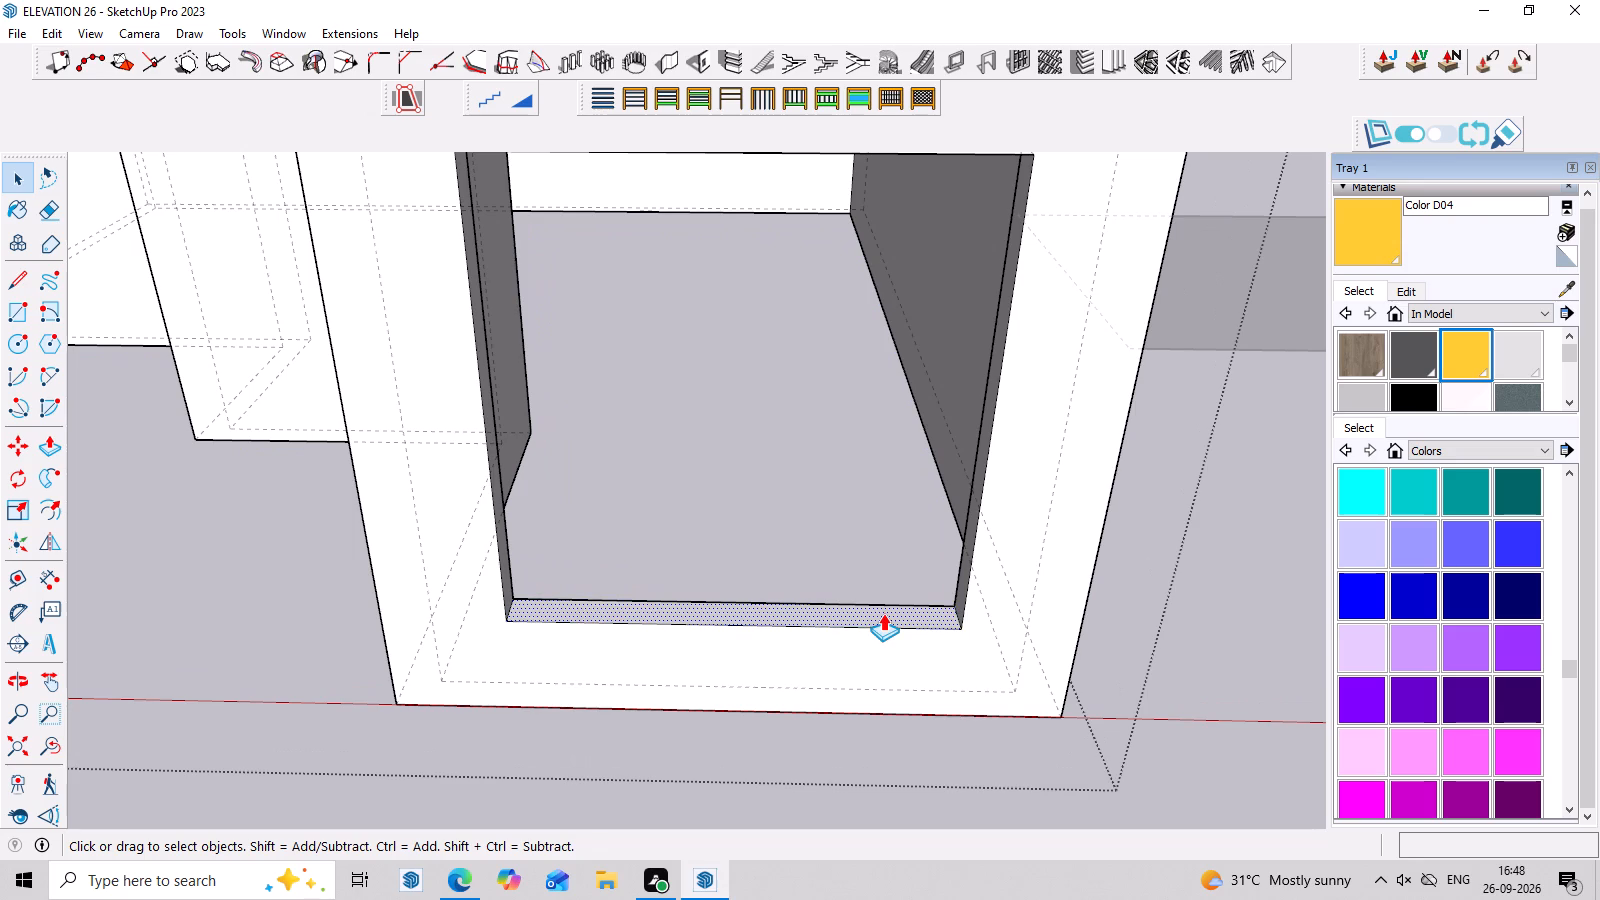
pyautogui.press('p')
pyautogui.click(883, 613)
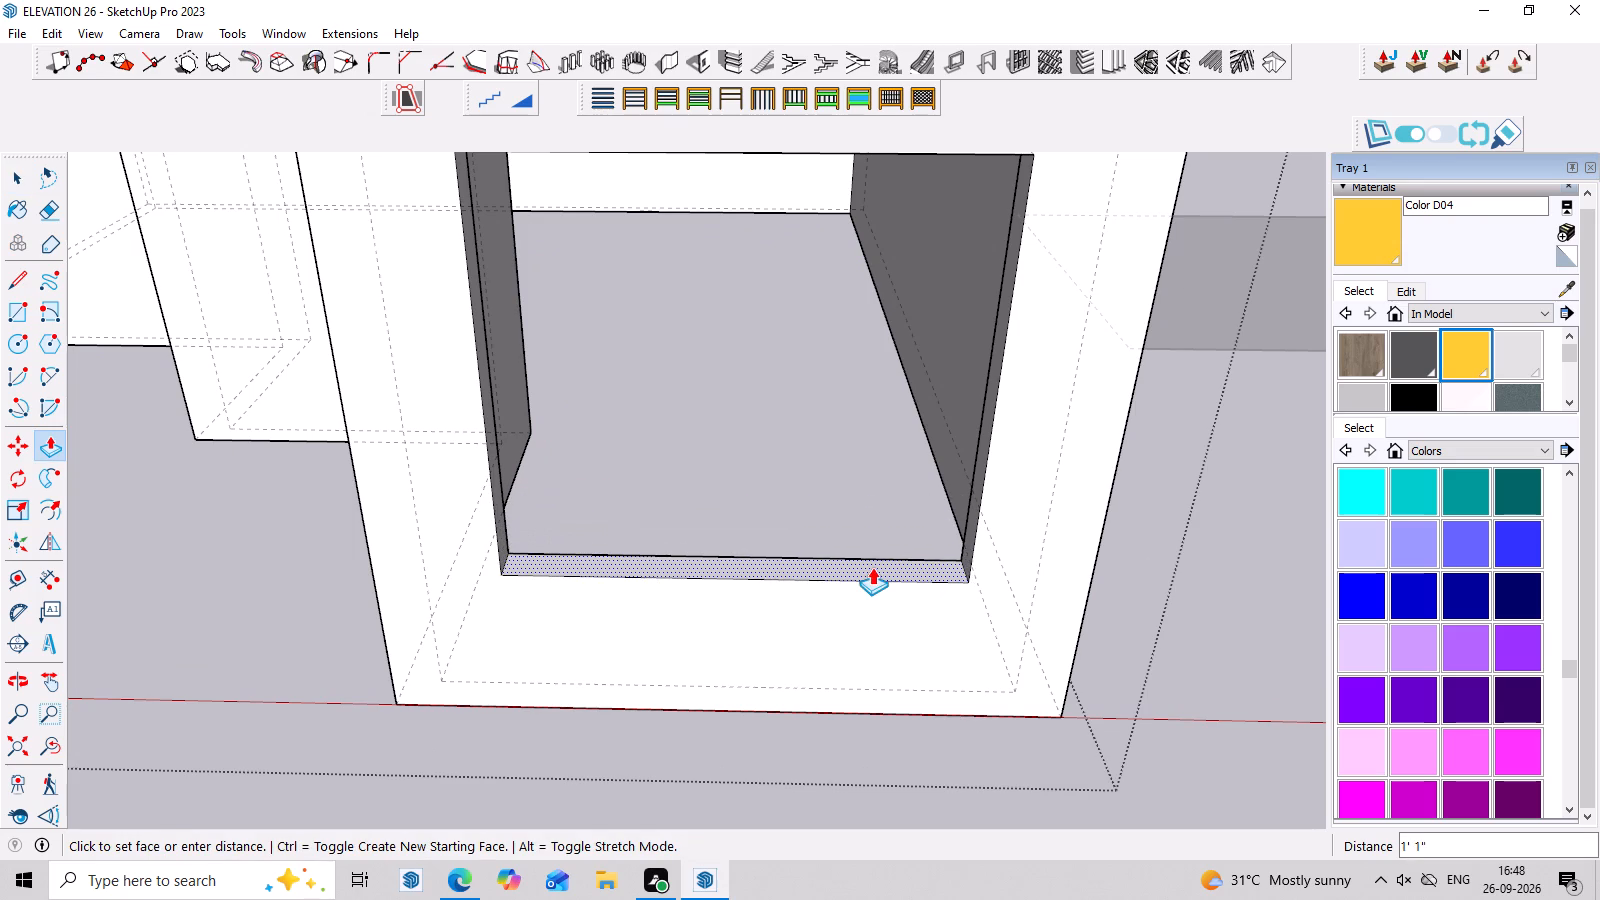
pyautogui.click(872, 567)
pyautogui.moveTo(1007, 653); pyautogui.dragTo(1017, 589, button='middle')
pyautogui.scroll(-11, 1017, 587)
pyautogui.moveTo(1302, 517); pyautogui.dragTo(1222, 427, button='middle')
pyautogui.press('space')
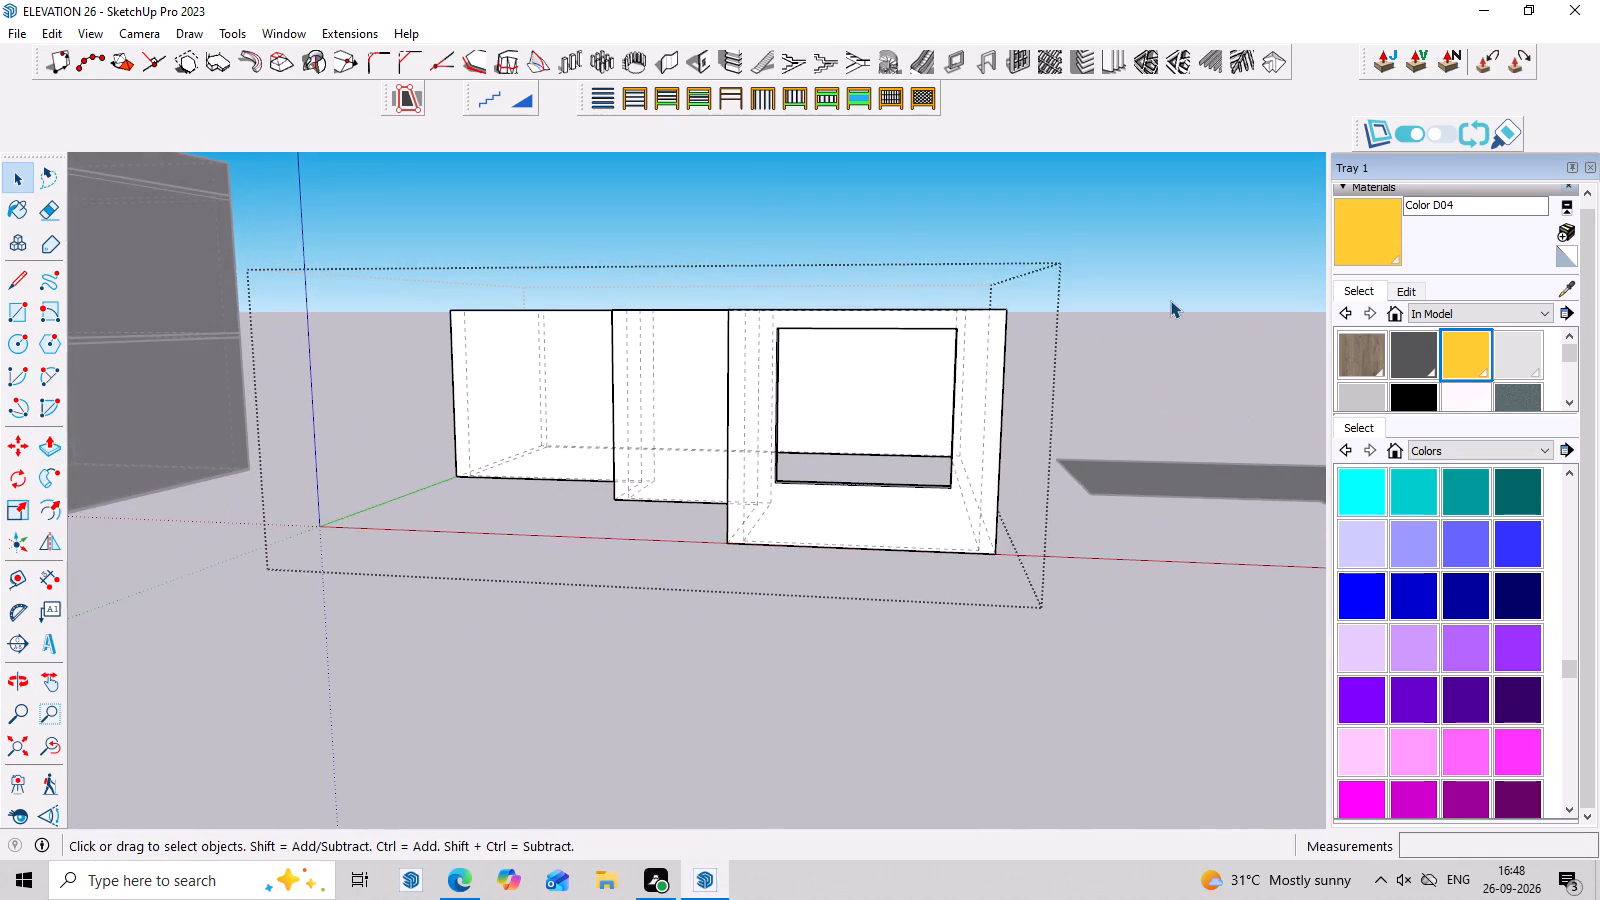
pyautogui.click(1170, 300)
pyautogui.moveTo(1085, 464); pyautogui.dragTo(1102, 541, button='middle')
pyautogui.click(1121, 365)
# Move the separate floor face copy with its edges onto the building, matching its front outer corner to the walls' inner top corner.
pyautogui.moveTo(1051, 601); pyautogui.dragTo(1137, 578, button='middle')
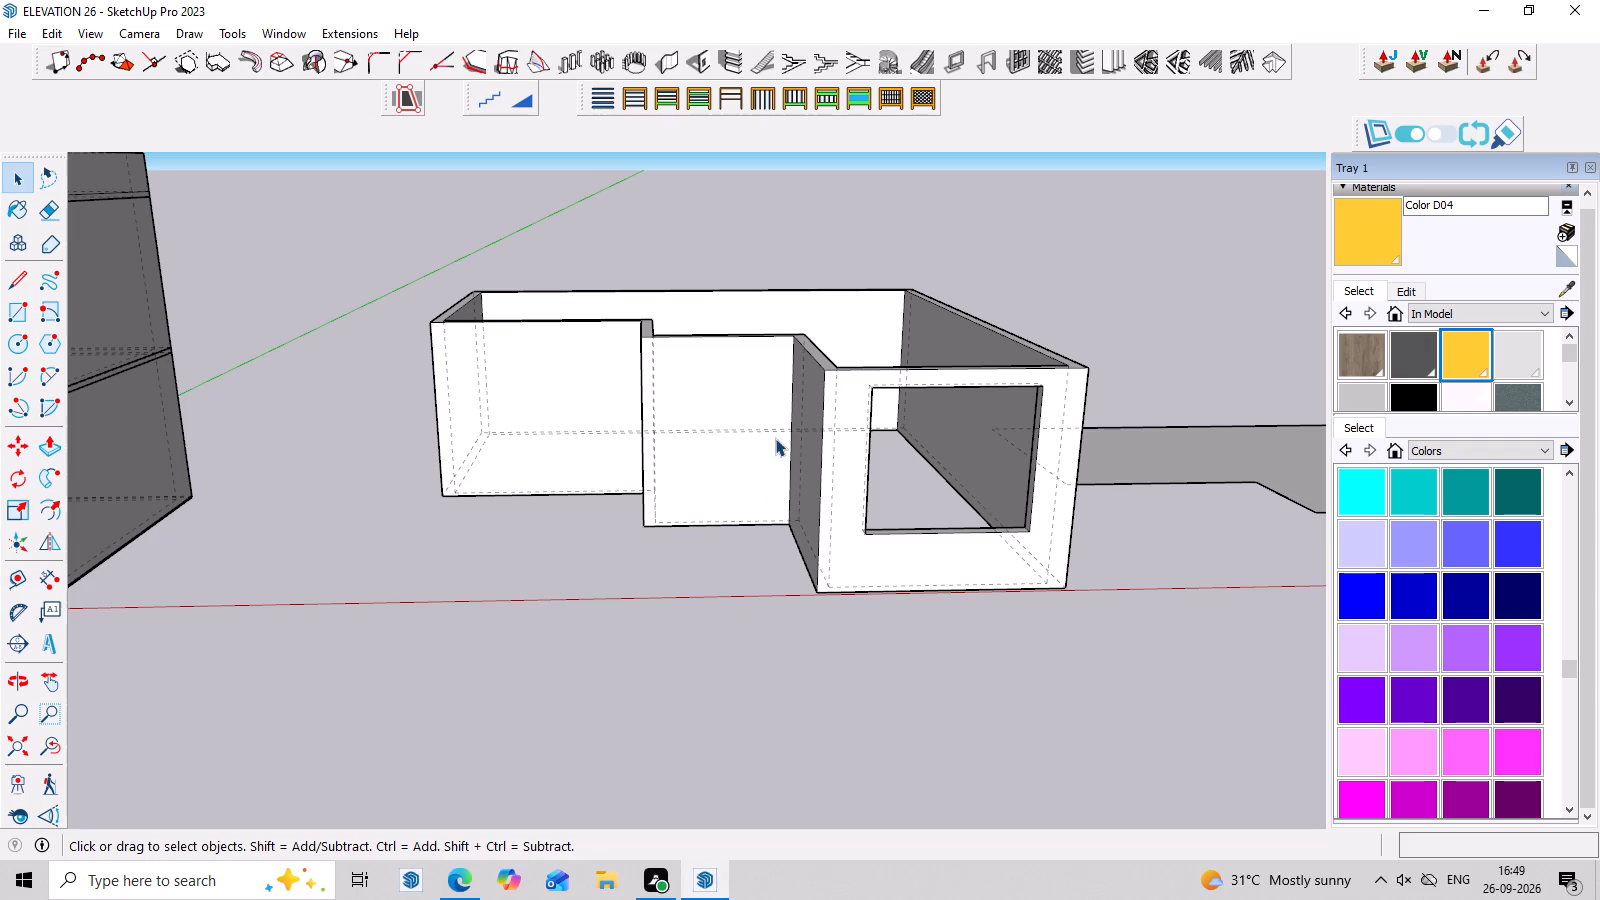
pyautogui.scroll(-1, 775, 438)
pyautogui.moveTo(775, 440); pyautogui.dragTo(743, 582, button='middle')
pyautogui.scroll(-6, 768, 513)
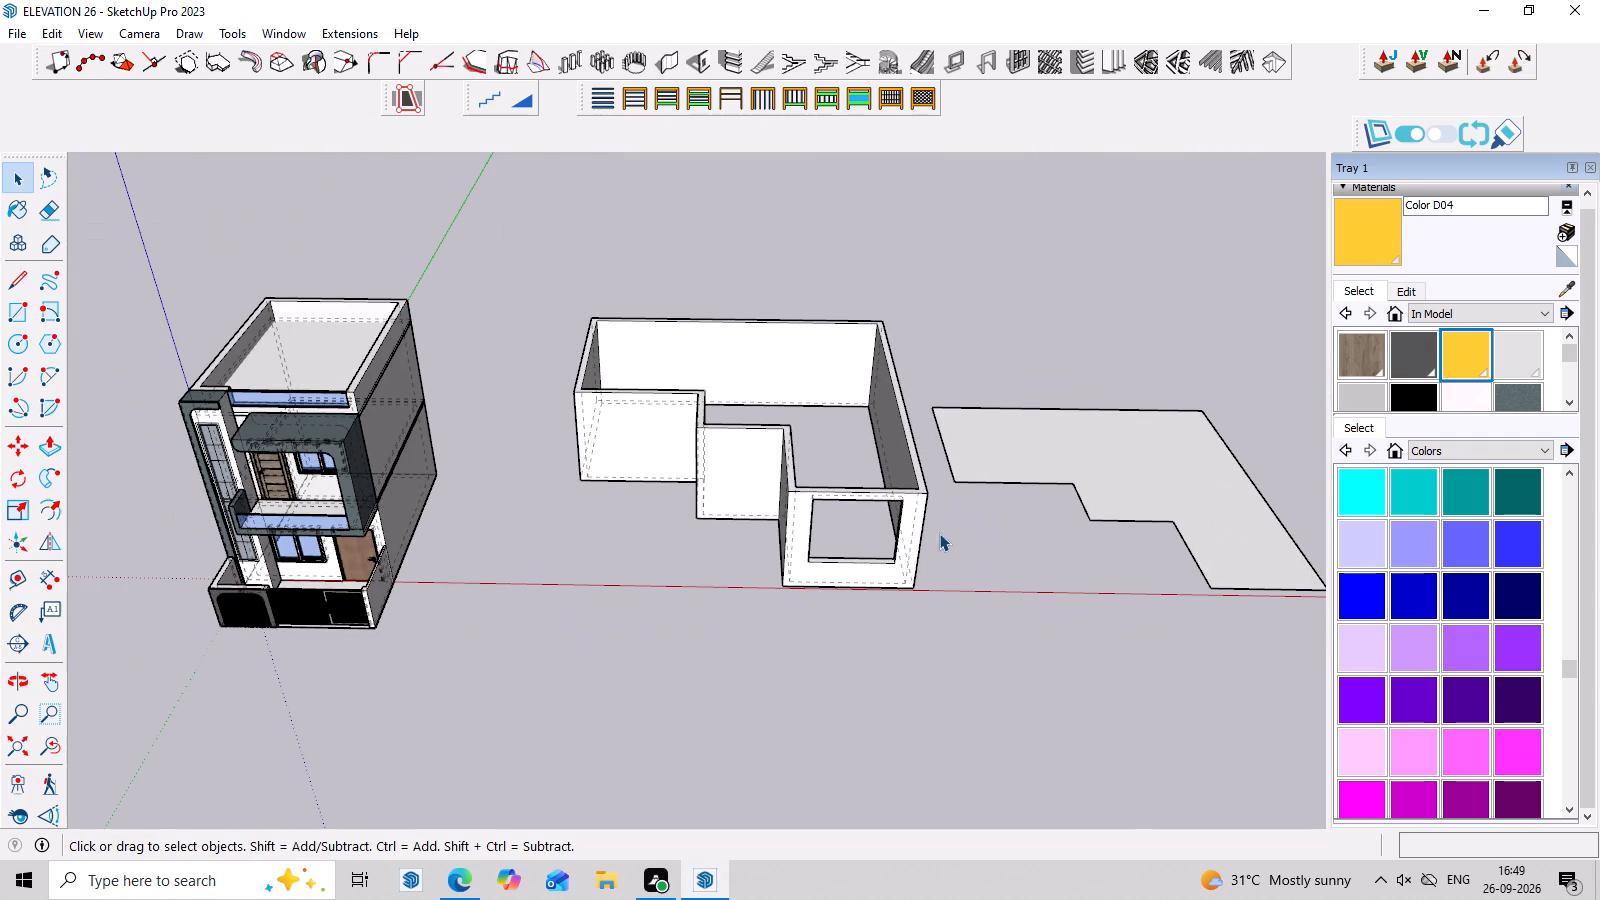
pyautogui.click(1061, 462)
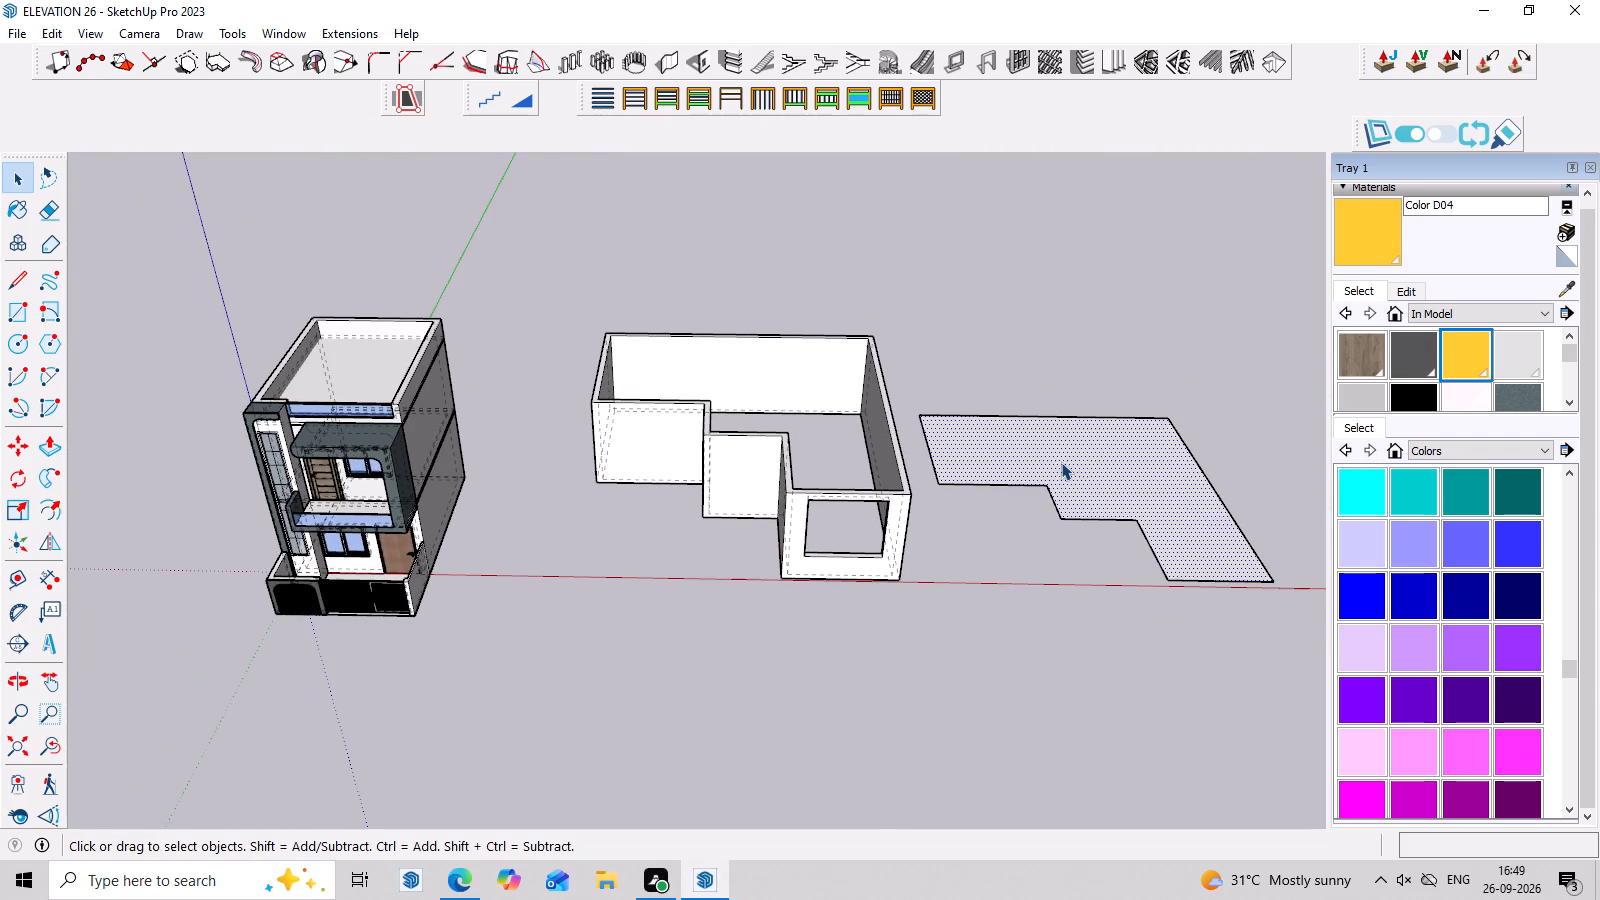
pyautogui.doubleClick(1210, 516)
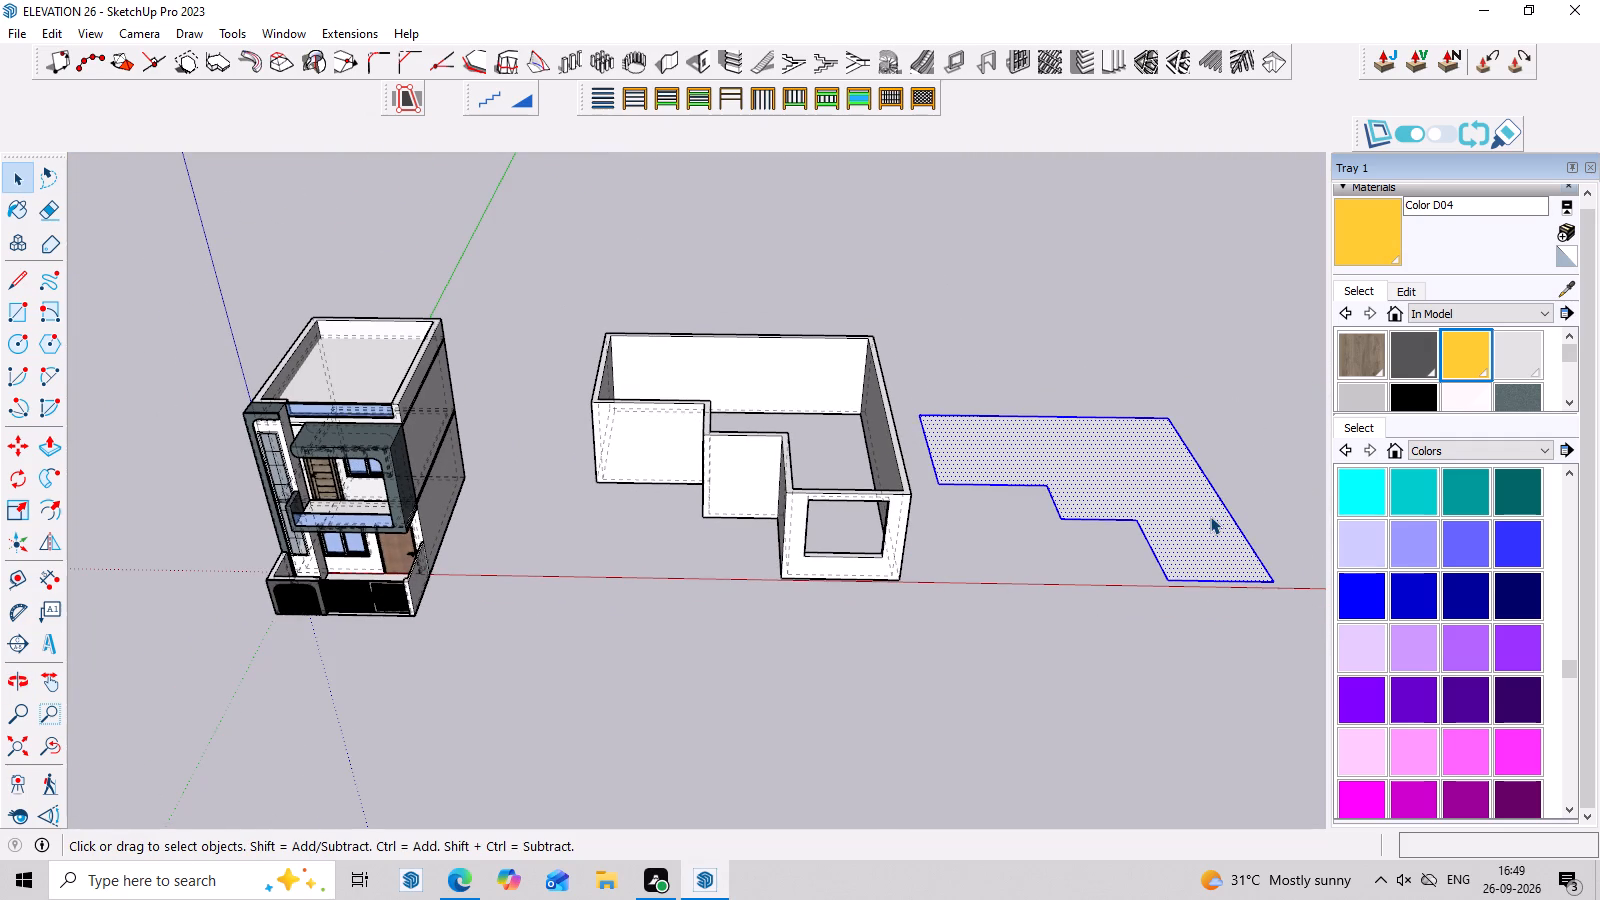
pyautogui.press('m')
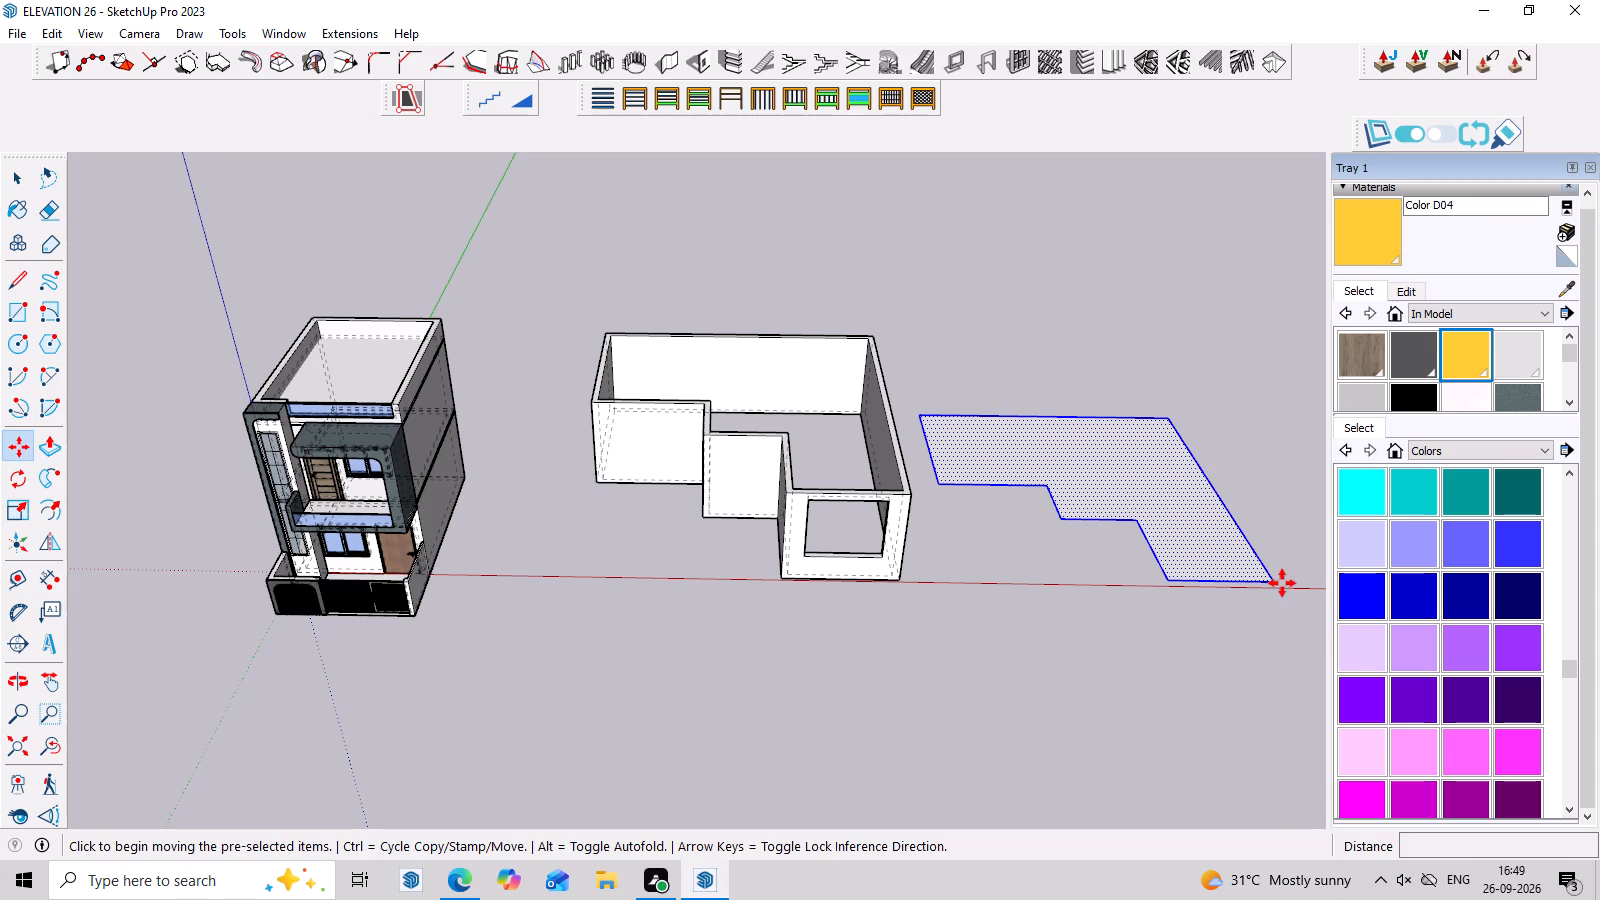
pyautogui.click(1275, 581)
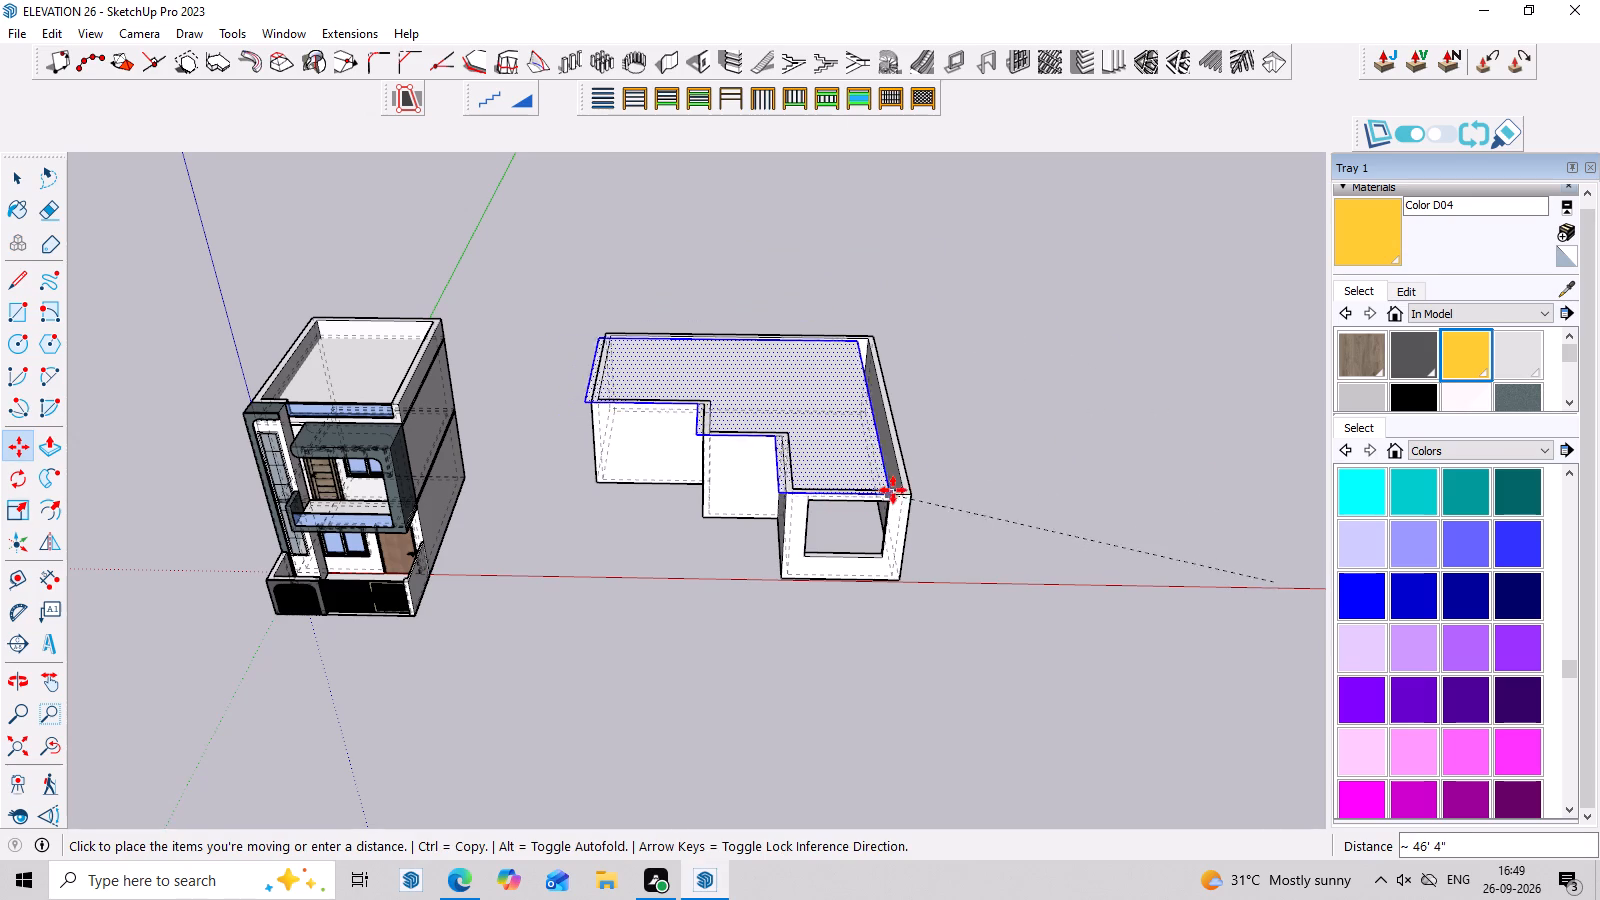
pyautogui.click(905, 489)
pyautogui.moveTo(952, 485); pyautogui.dragTo(944, 575, button='middle')
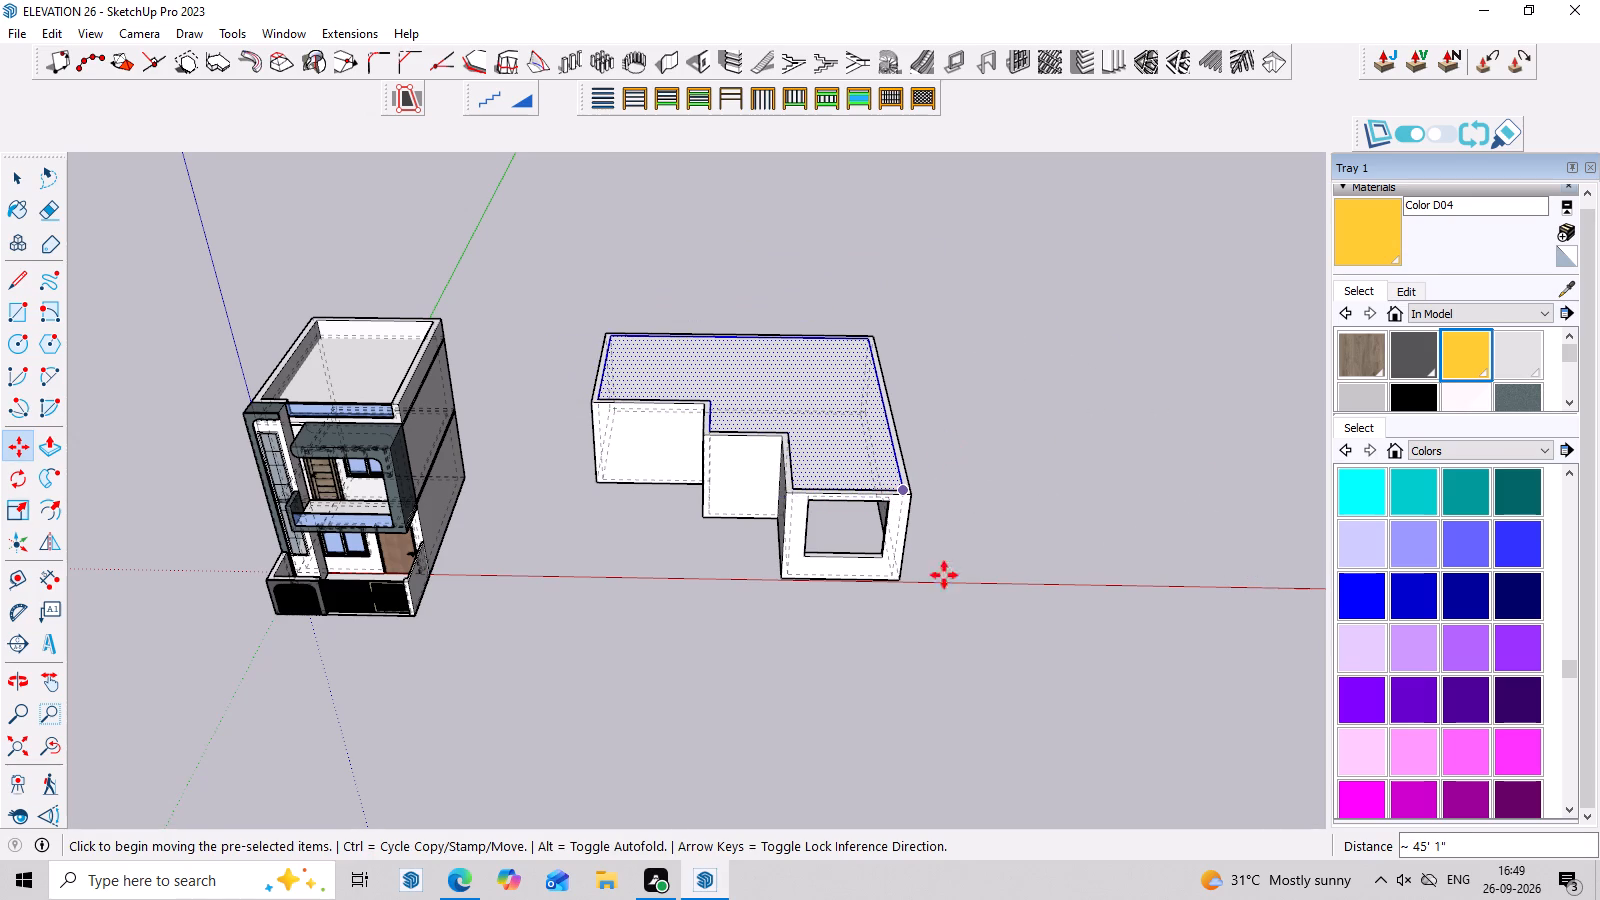
pyautogui.moveTo(944, 575); pyautogui.dragTo(902, 744, button='middle')
pyautogui.moveTo(975, 407); pyautogui.dragTo(900, 726, button='middle')
pyautogui.scroll(4, 952, 475)
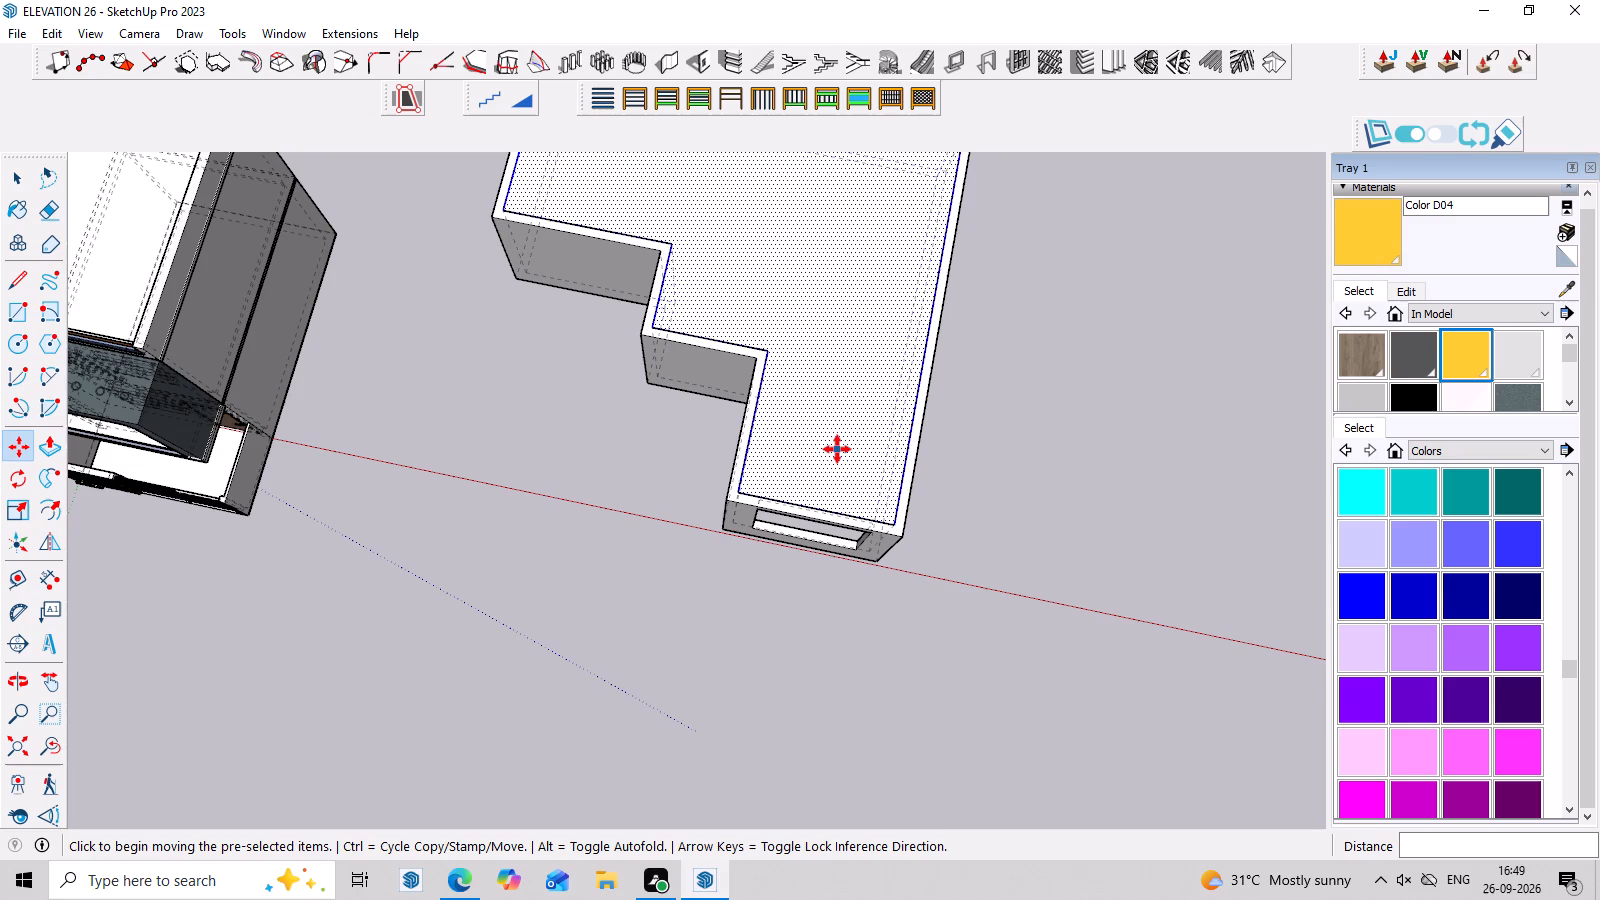
# Offset the moved roof face's outline outward to the outer edge of the wall tops.
pyautogui.press('f')
pyautogui.click(916, 396)
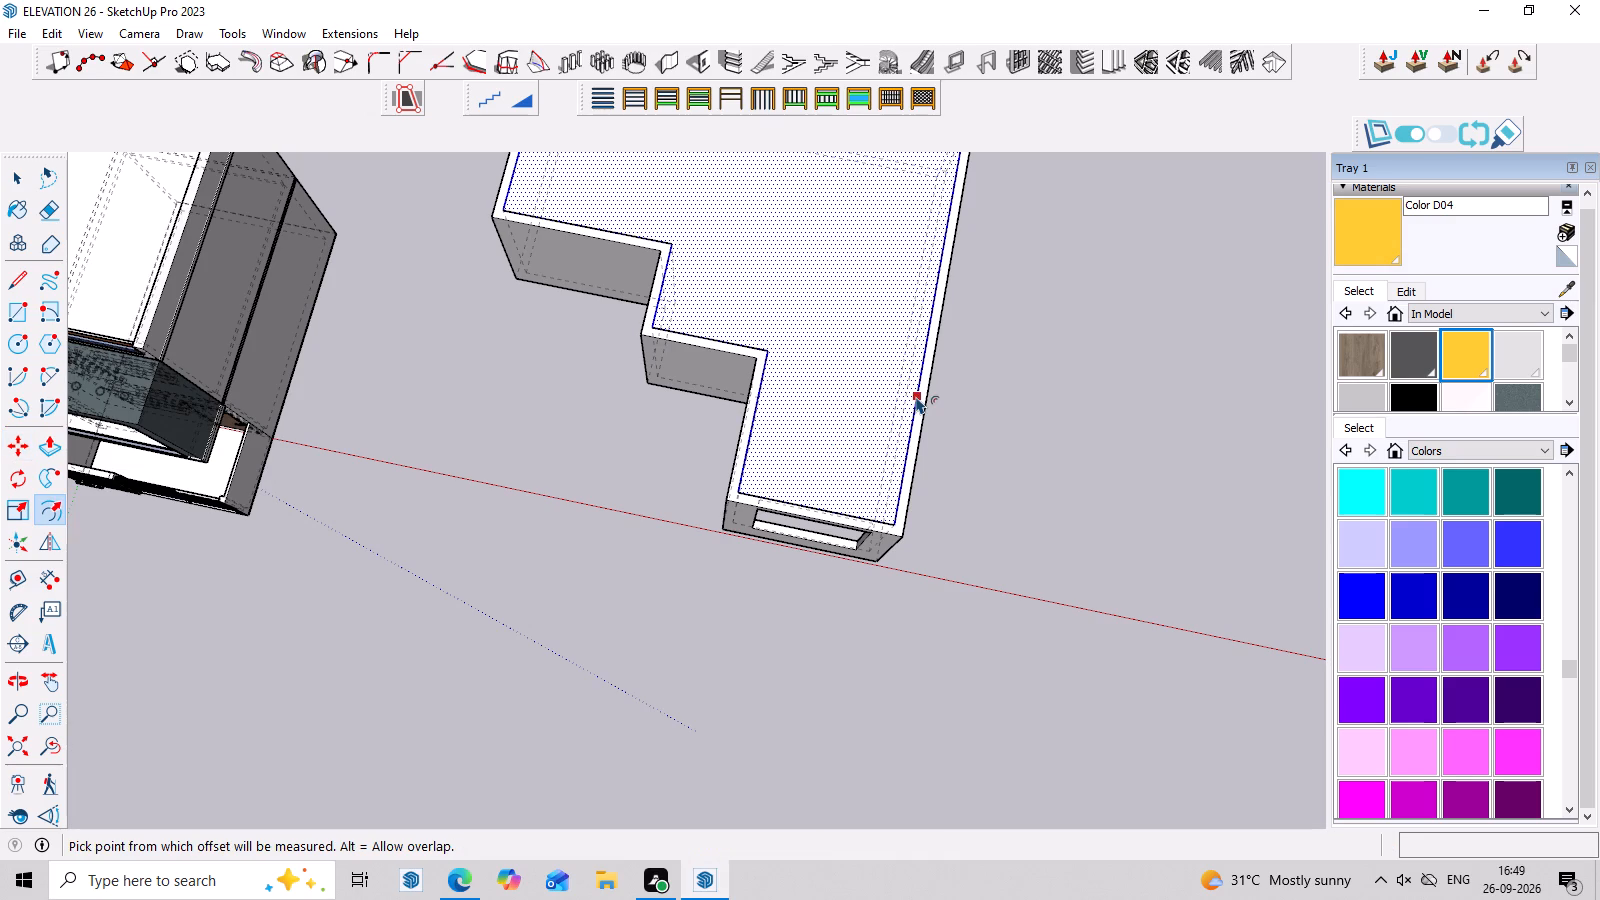
pyautogui.click(926, 398)
pyautogui.press('space')
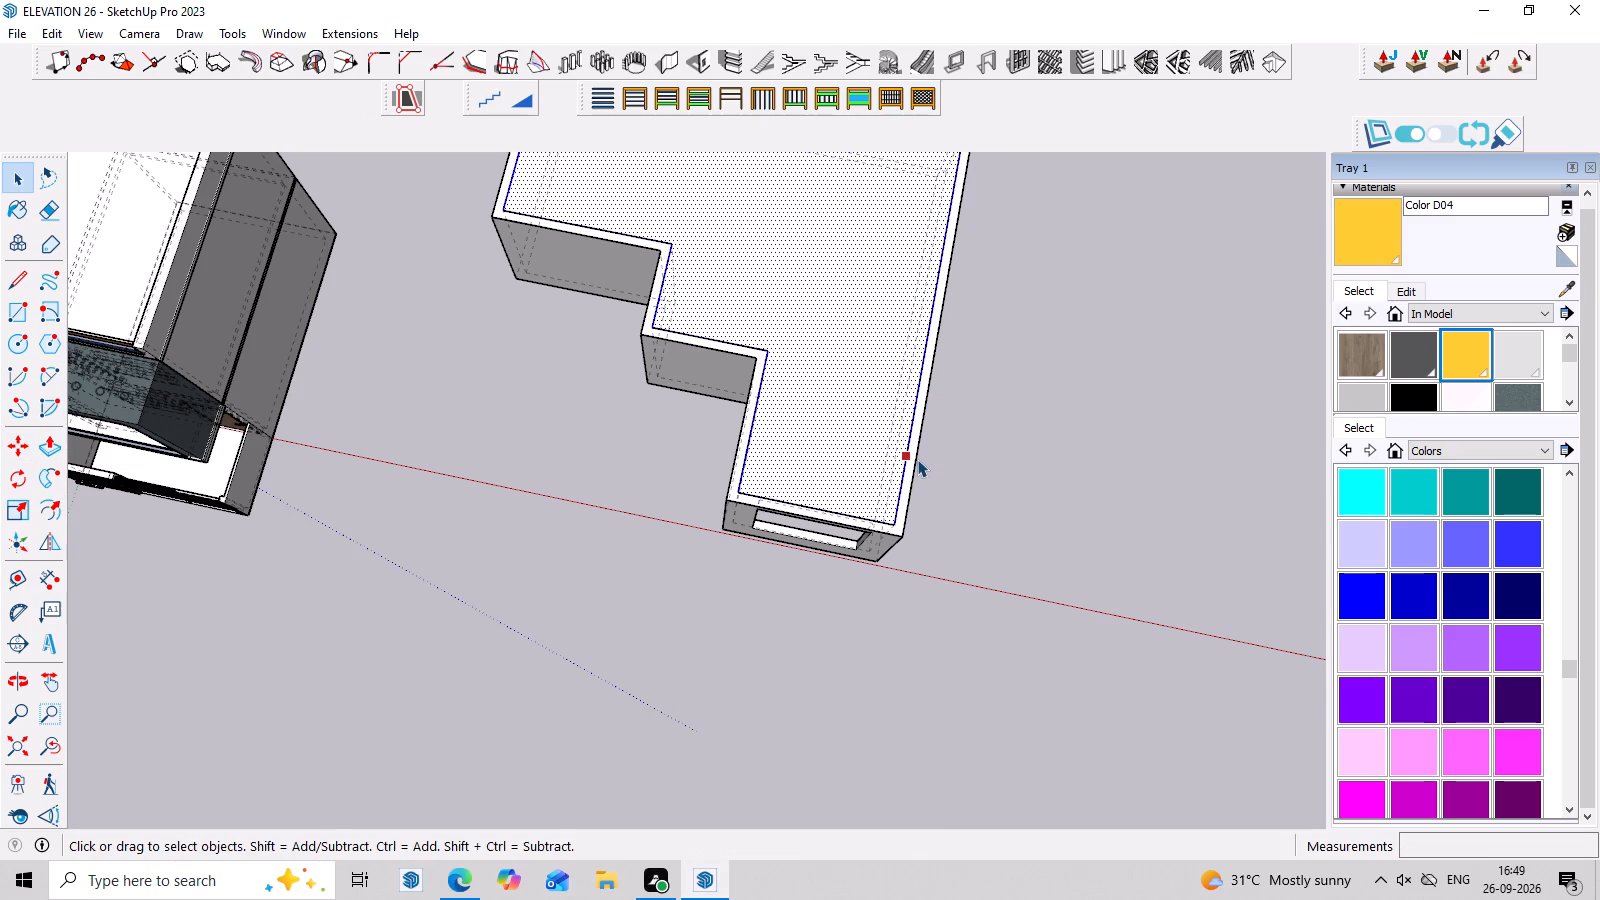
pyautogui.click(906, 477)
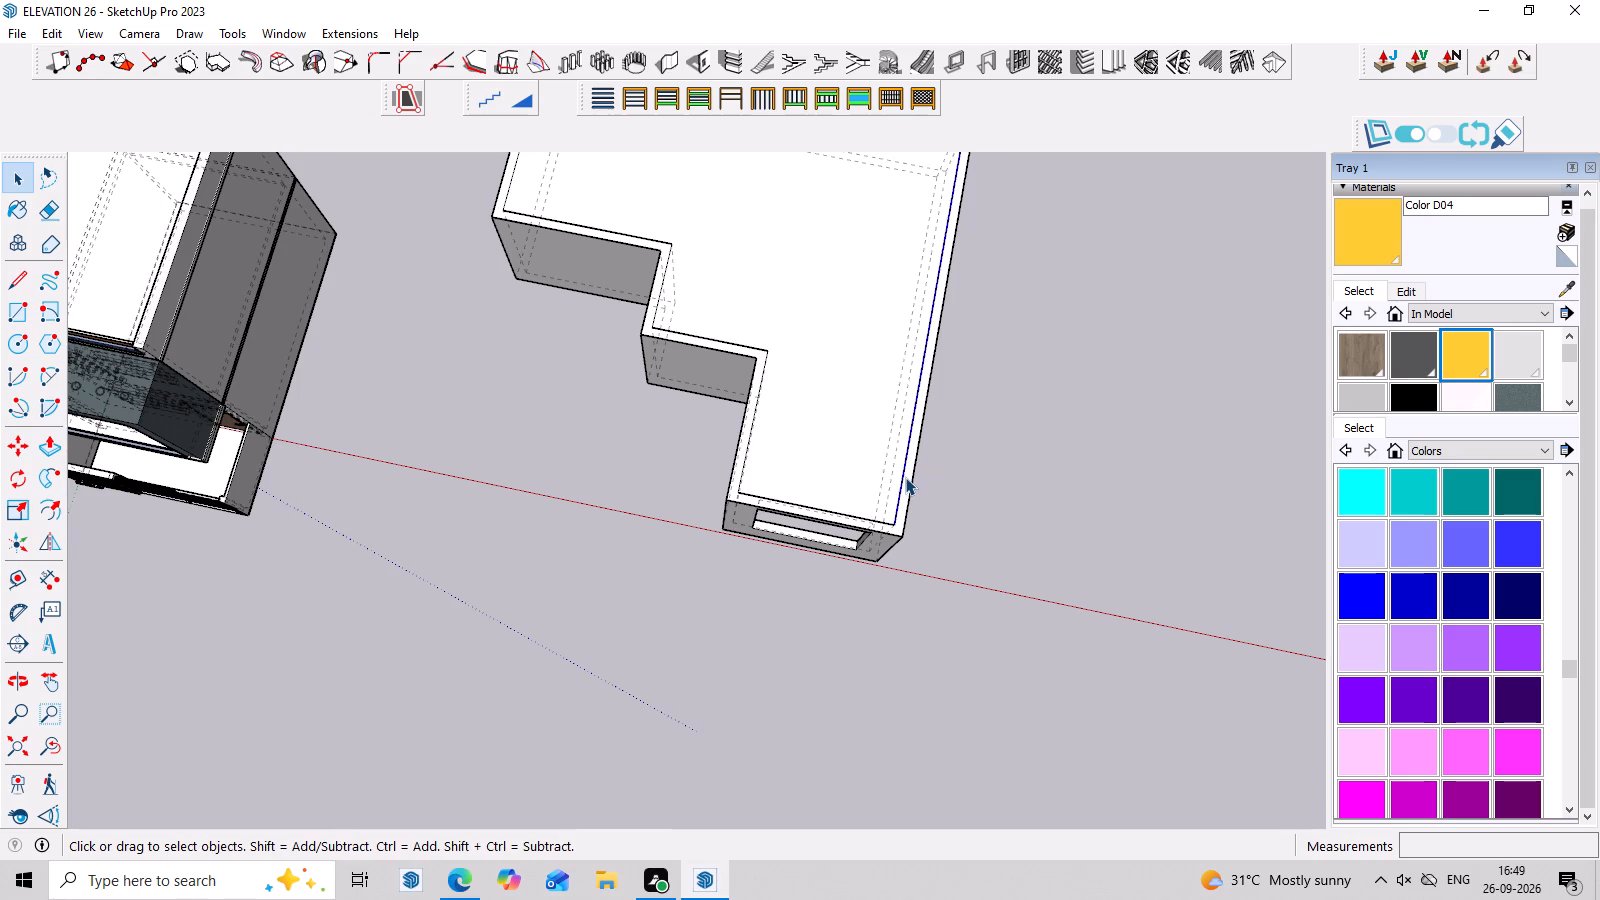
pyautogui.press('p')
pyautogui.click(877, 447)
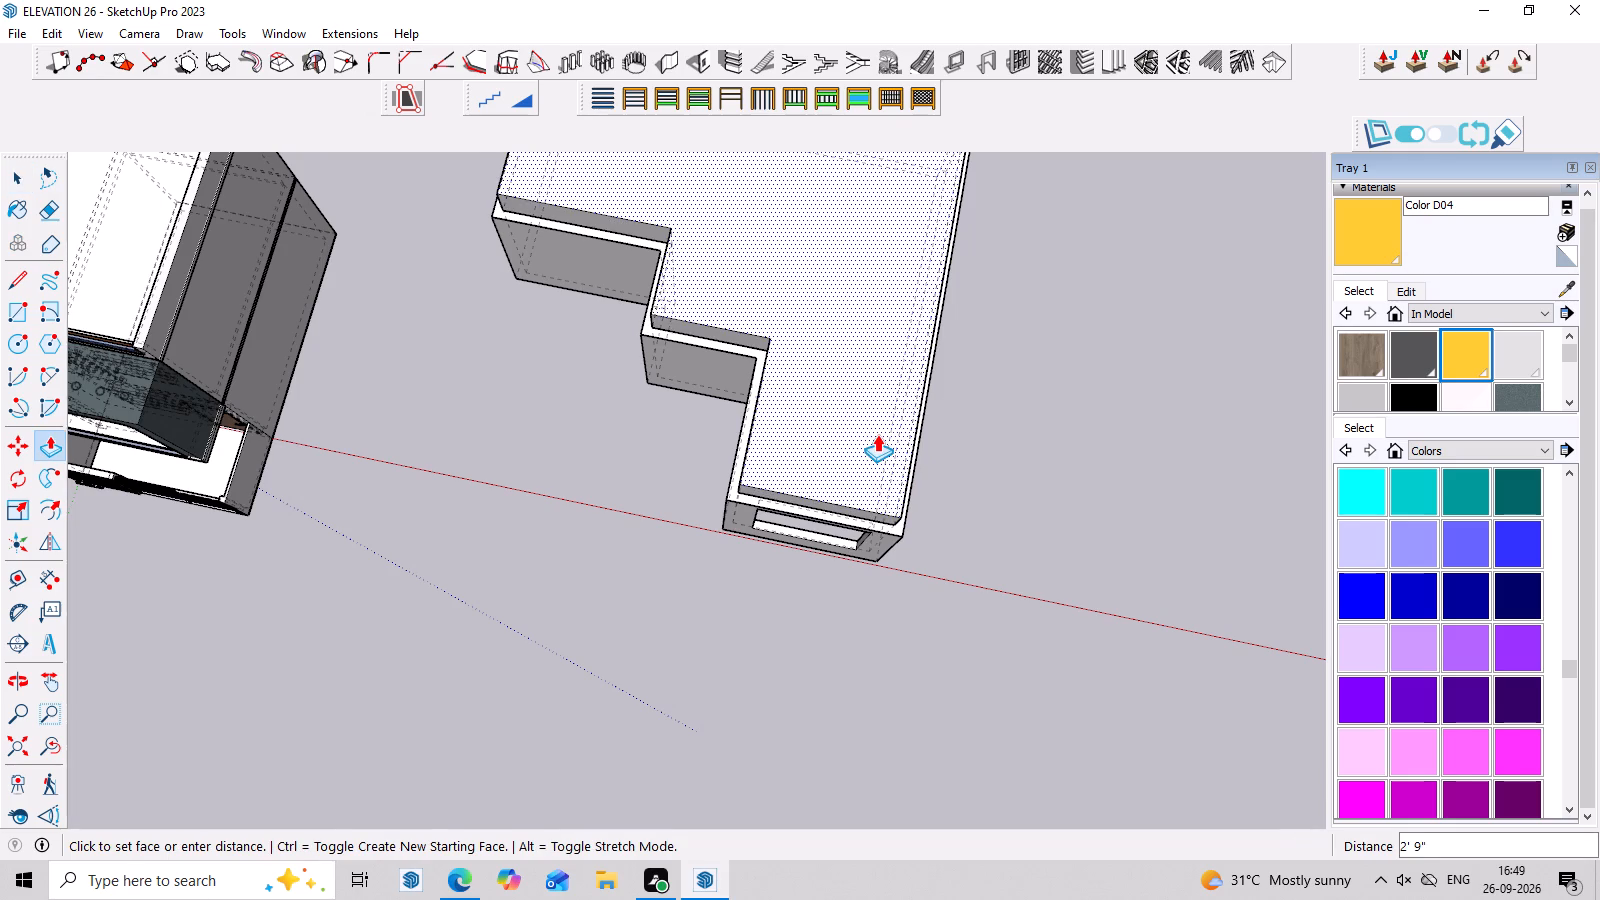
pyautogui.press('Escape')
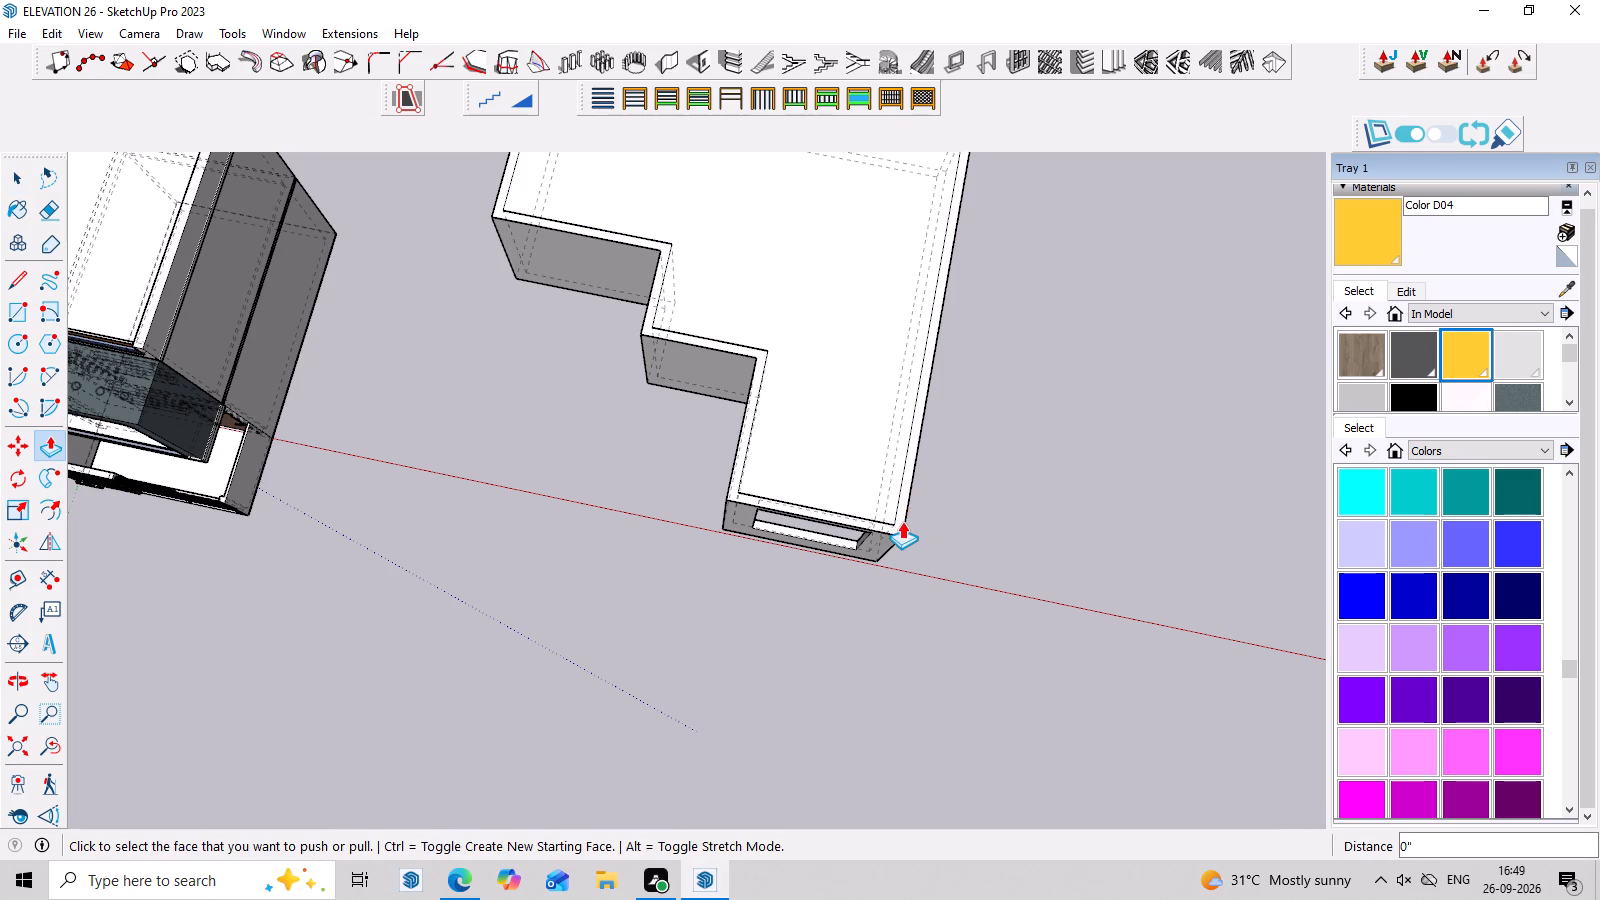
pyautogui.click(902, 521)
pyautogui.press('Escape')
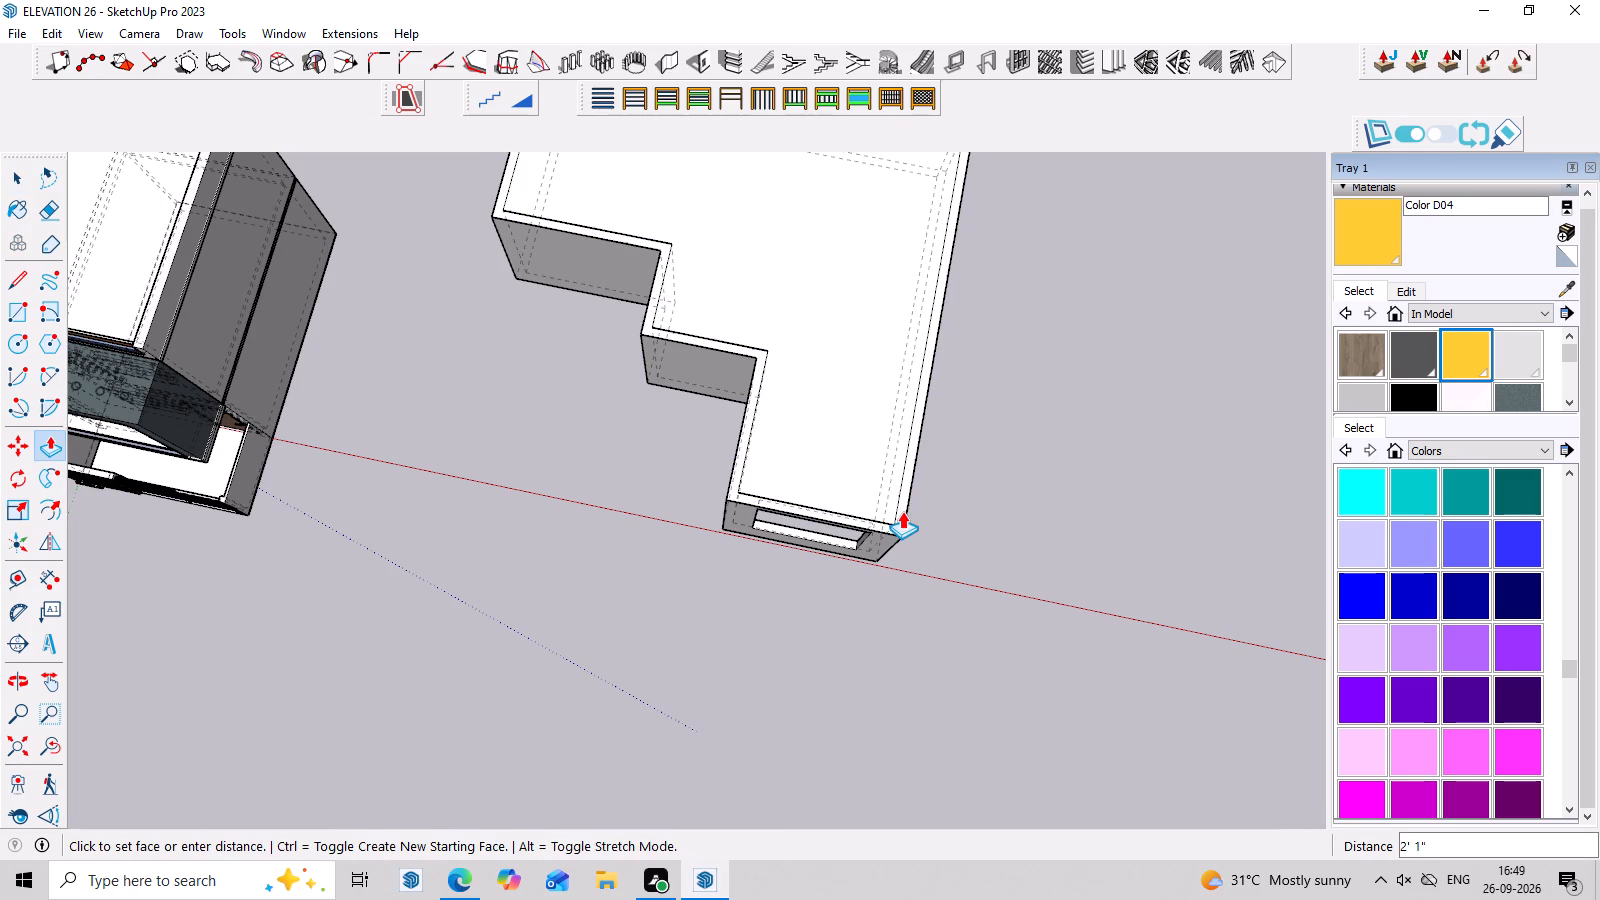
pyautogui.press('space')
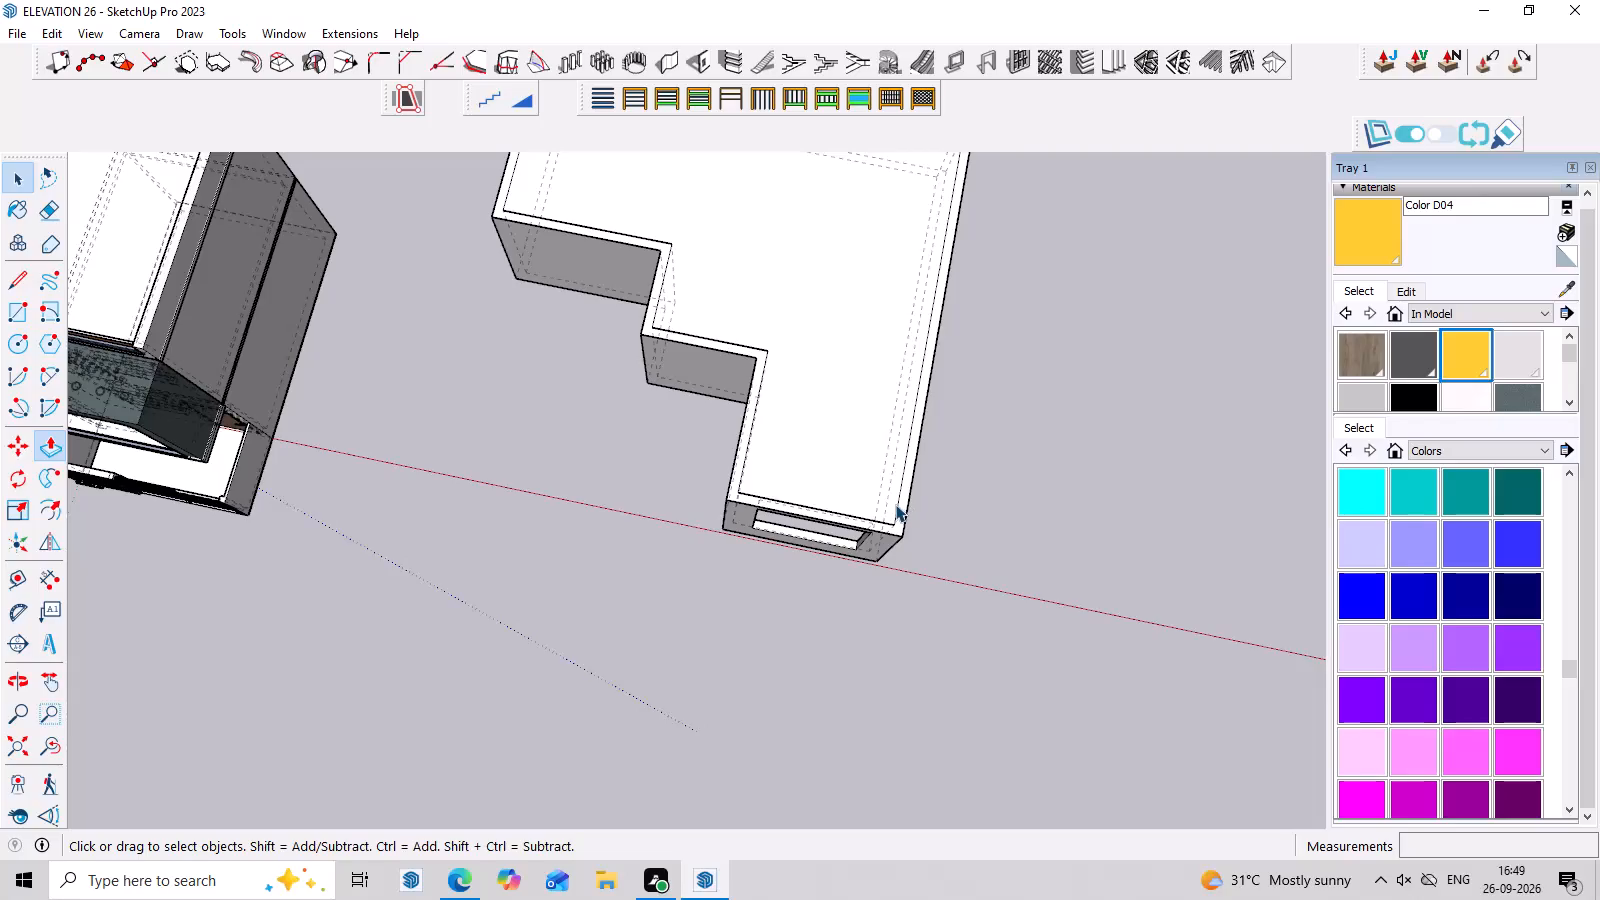
# Delete the roof face's inner outline edges along the long side wall and above the front opening.
pyautogui.click(895, 504)
pyautogui.press('Delete')
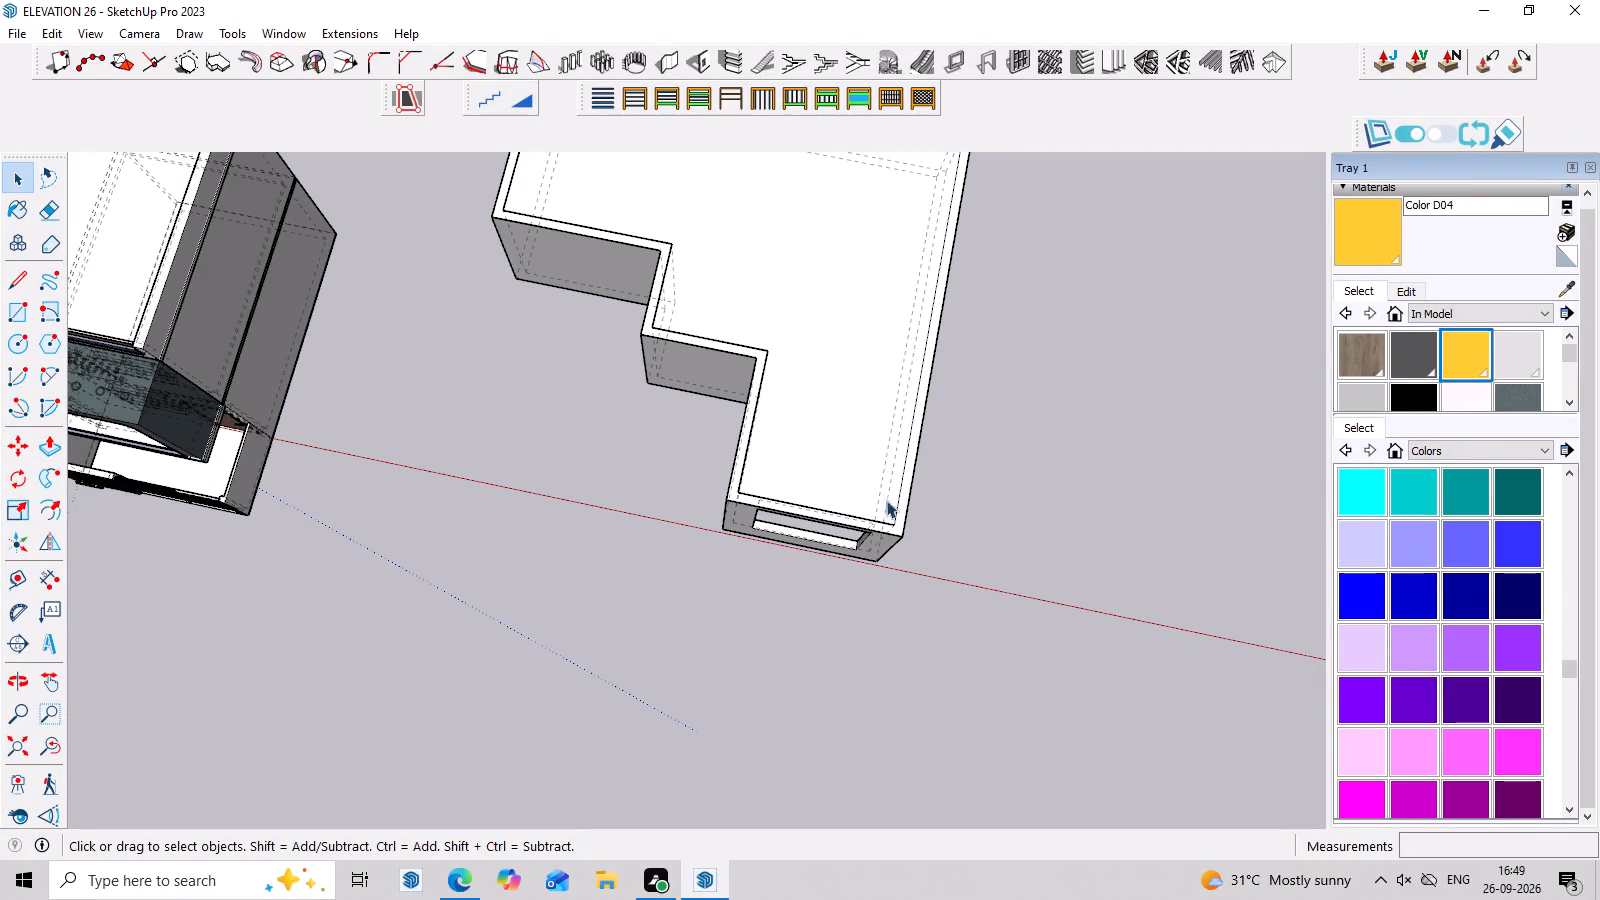
pyautogui.click(874, 519)
pyautogui.press('Delete')
# Open the wall group and delete its inner top edges above the front opening and along the long side wall.
pyautogui.click(873, 519)
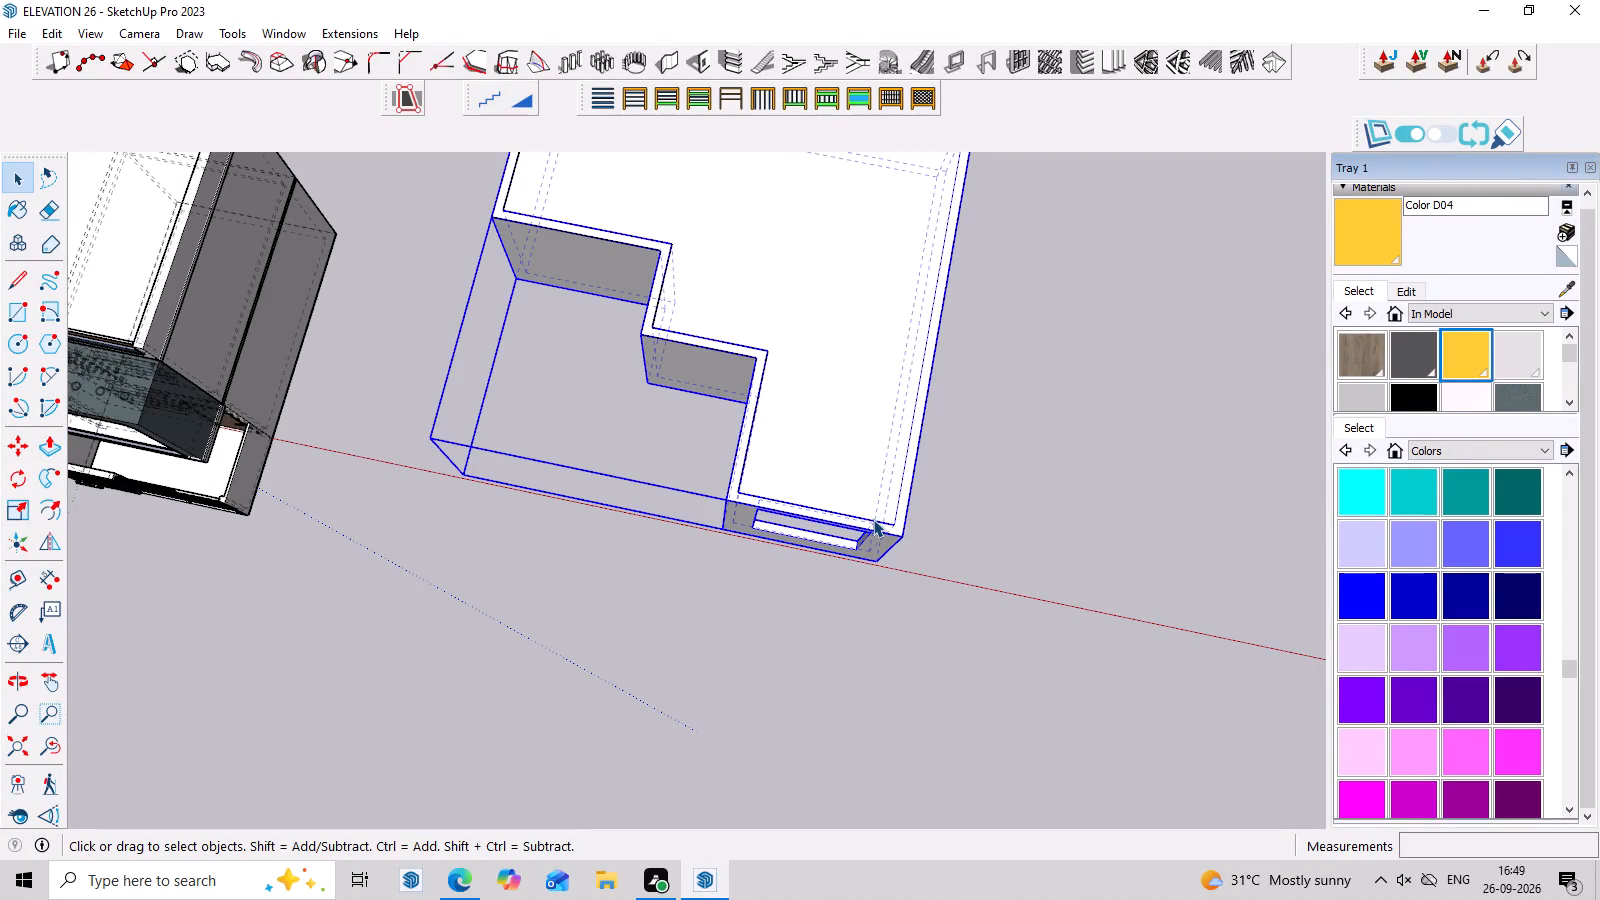
pyautogui.scroll(3, 873, 519)
pyautogui.doubleClick(878, 520)
pyautogui.scroll(2, 878, 520)
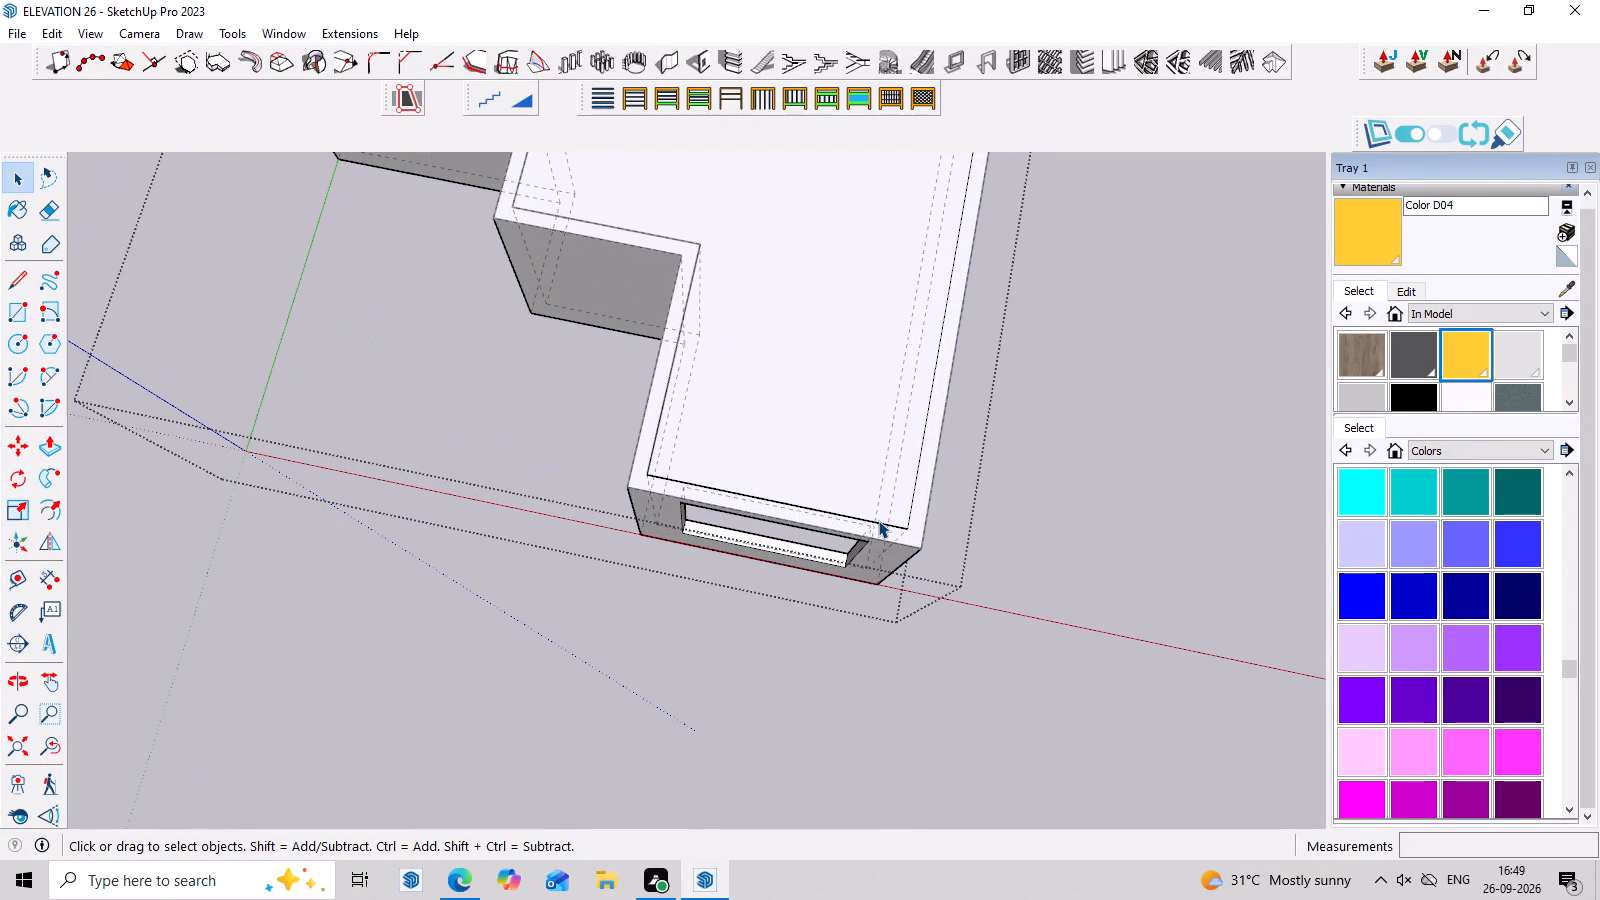
pyautogui.click(878, 520)
pyautogui.press('Delete')
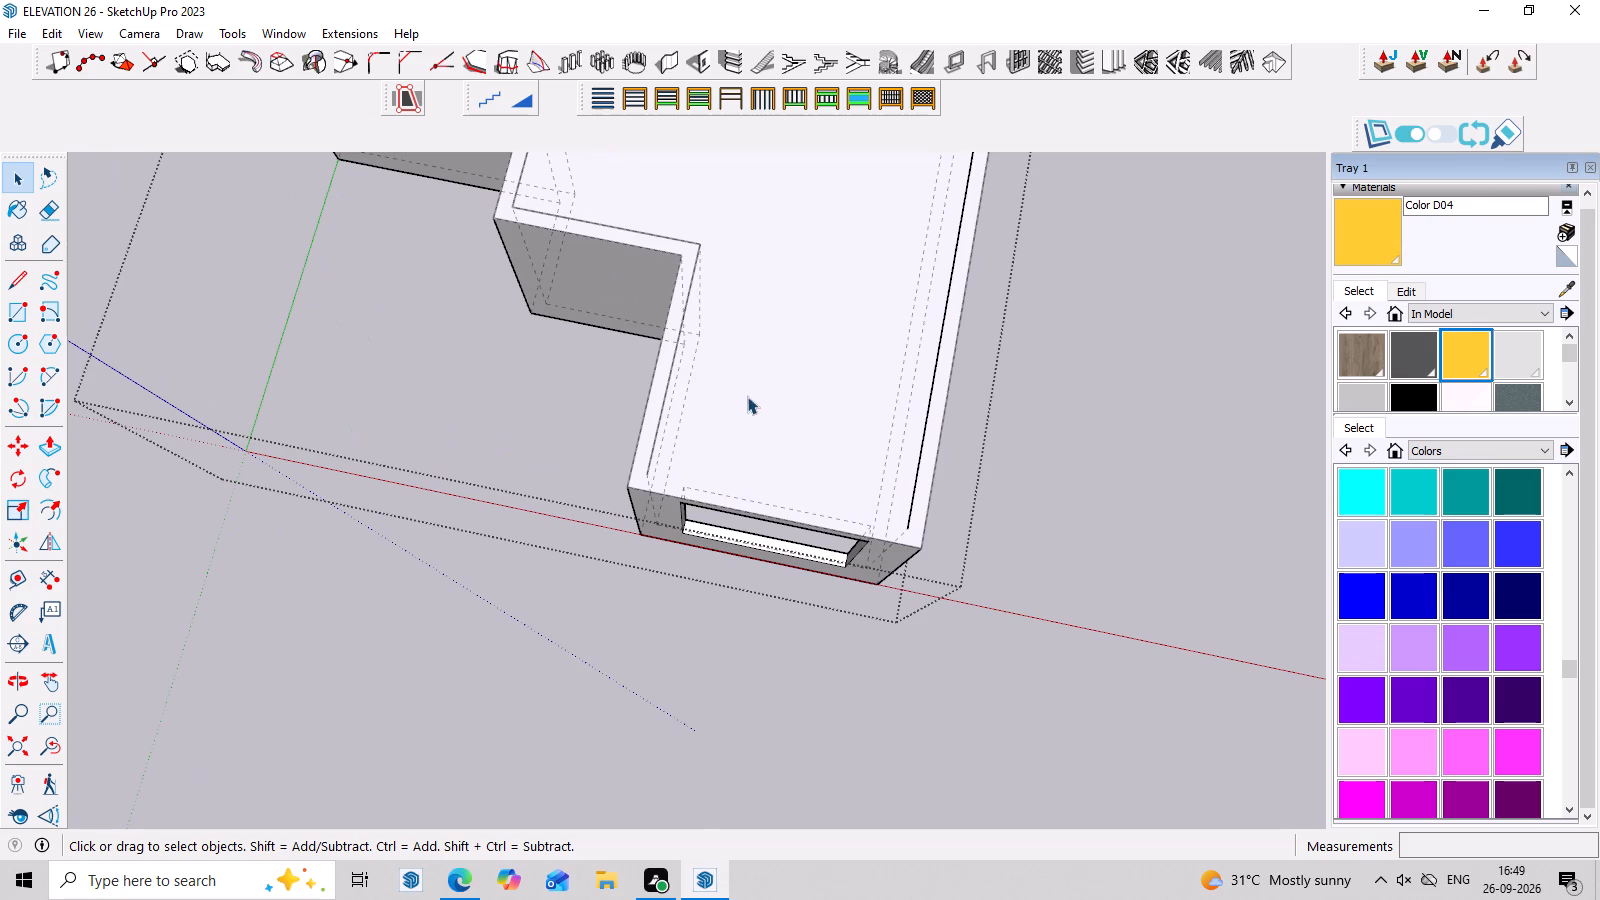
pyautogui.click(673, 363)
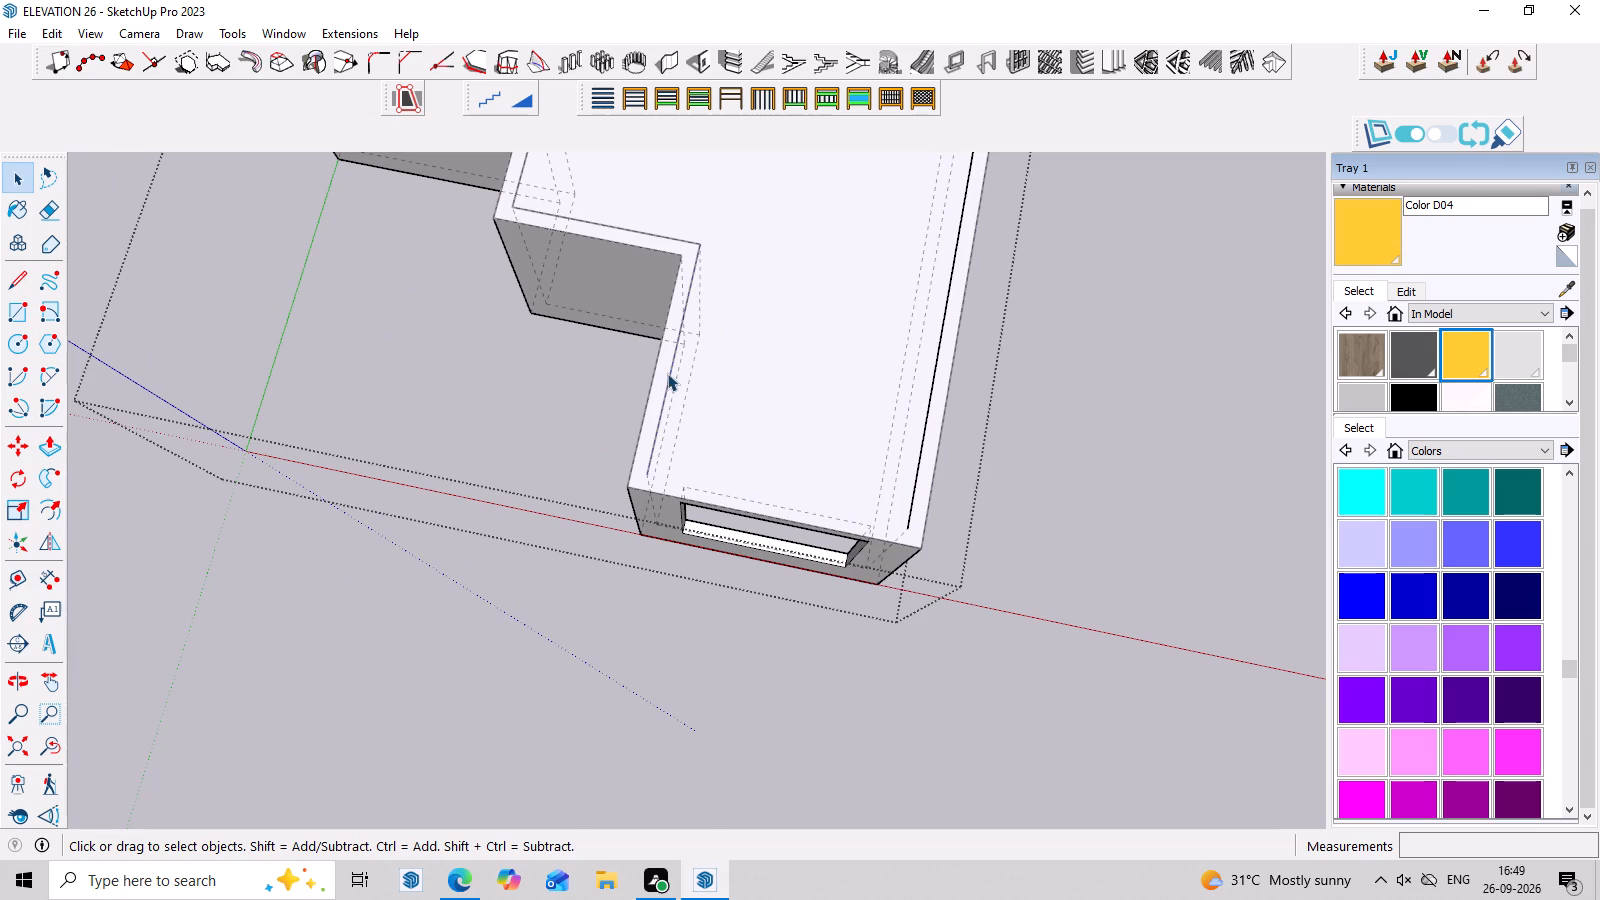
pyautogui.click(667, 373)
pyautogui.click(917, 470)
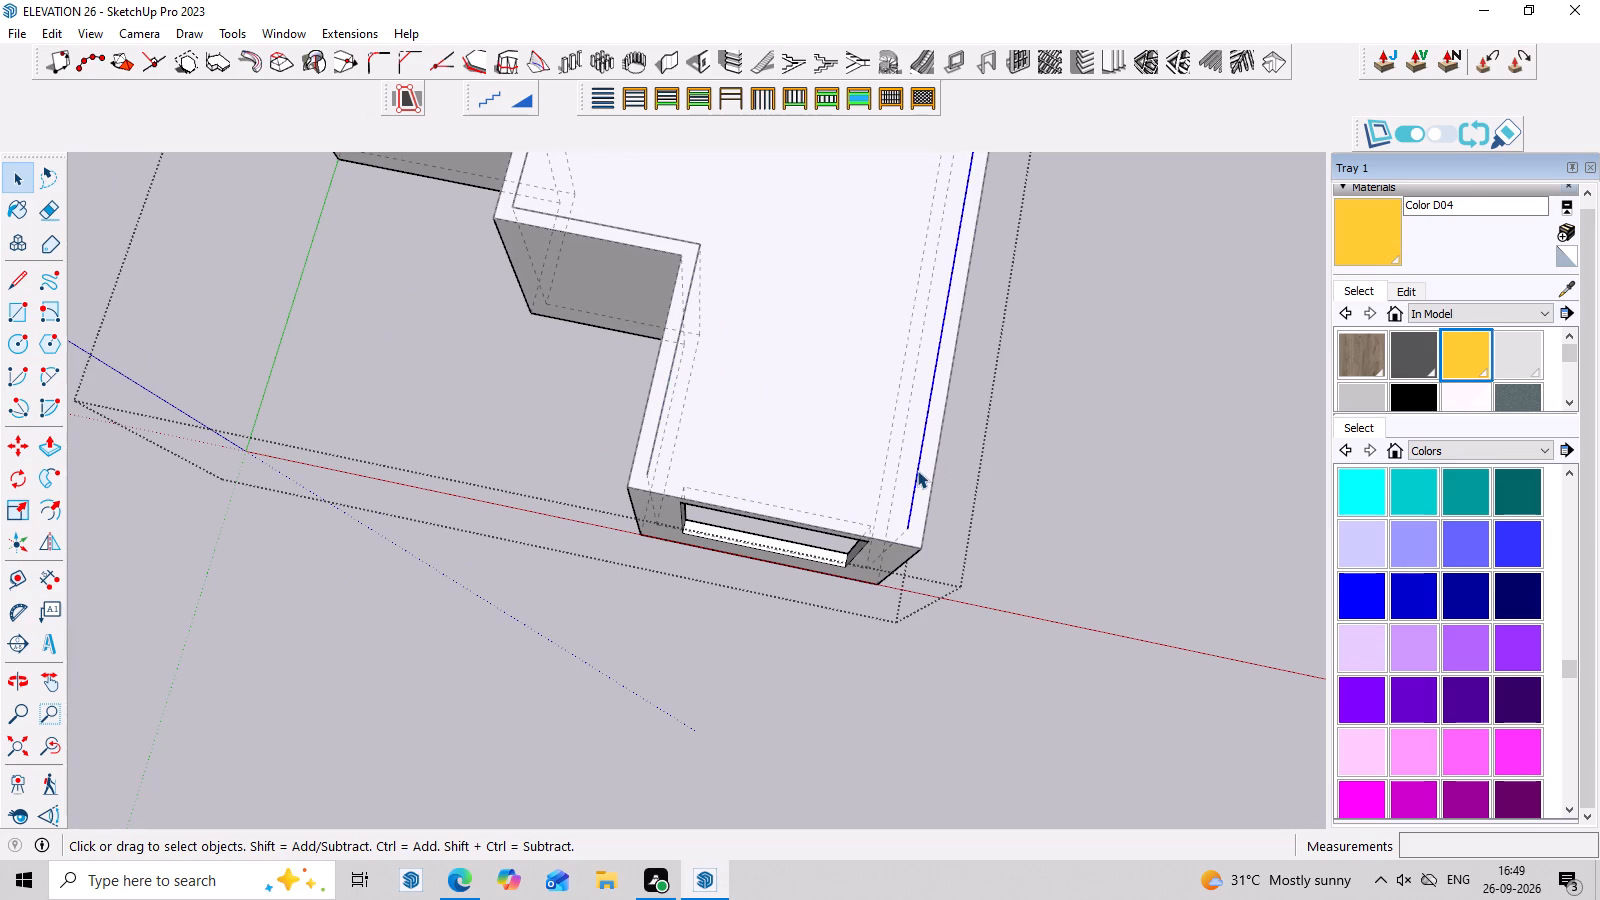
pyautogui.press('Delete')
pyautogui.scroll(-12, 913, 482)
pyautogui.scroll(1, 924, 259)
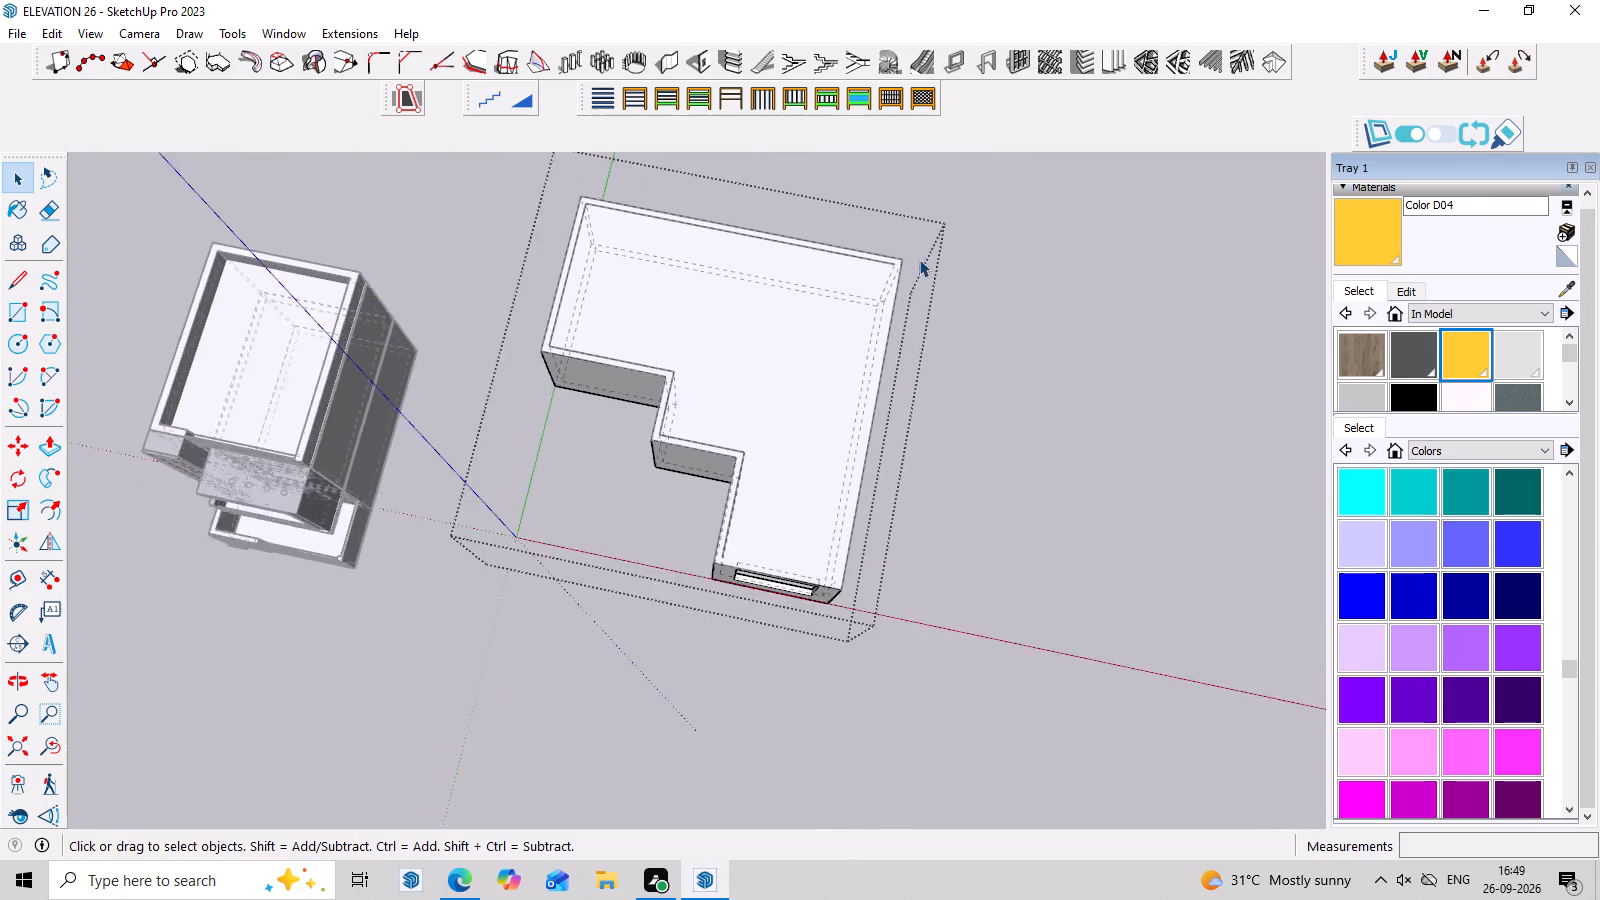
# Push/Pull the roof face upward 4" to form a roof slab over the walls.
pyautogui.scroll(6, 919, 259)
pyautogui.click(882, 264)
pyautogui.doubleClick(882, 264)
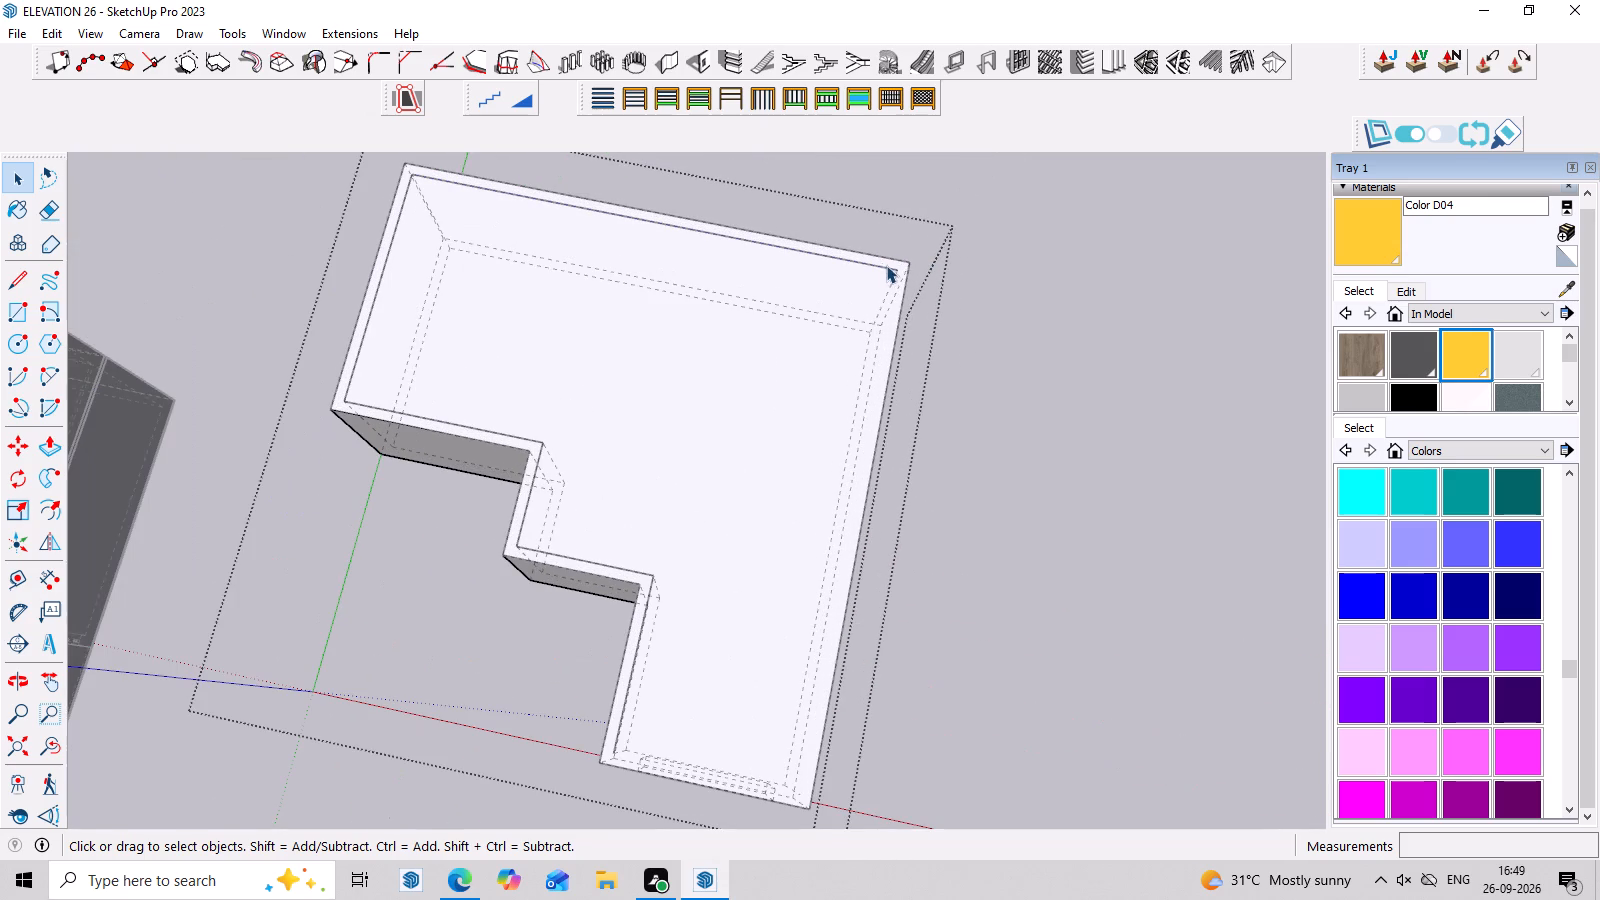
pyautogui.scroll(3, 887, 266)
pyautogui.doubleClick(806, 408)
pyautogui.press('p')
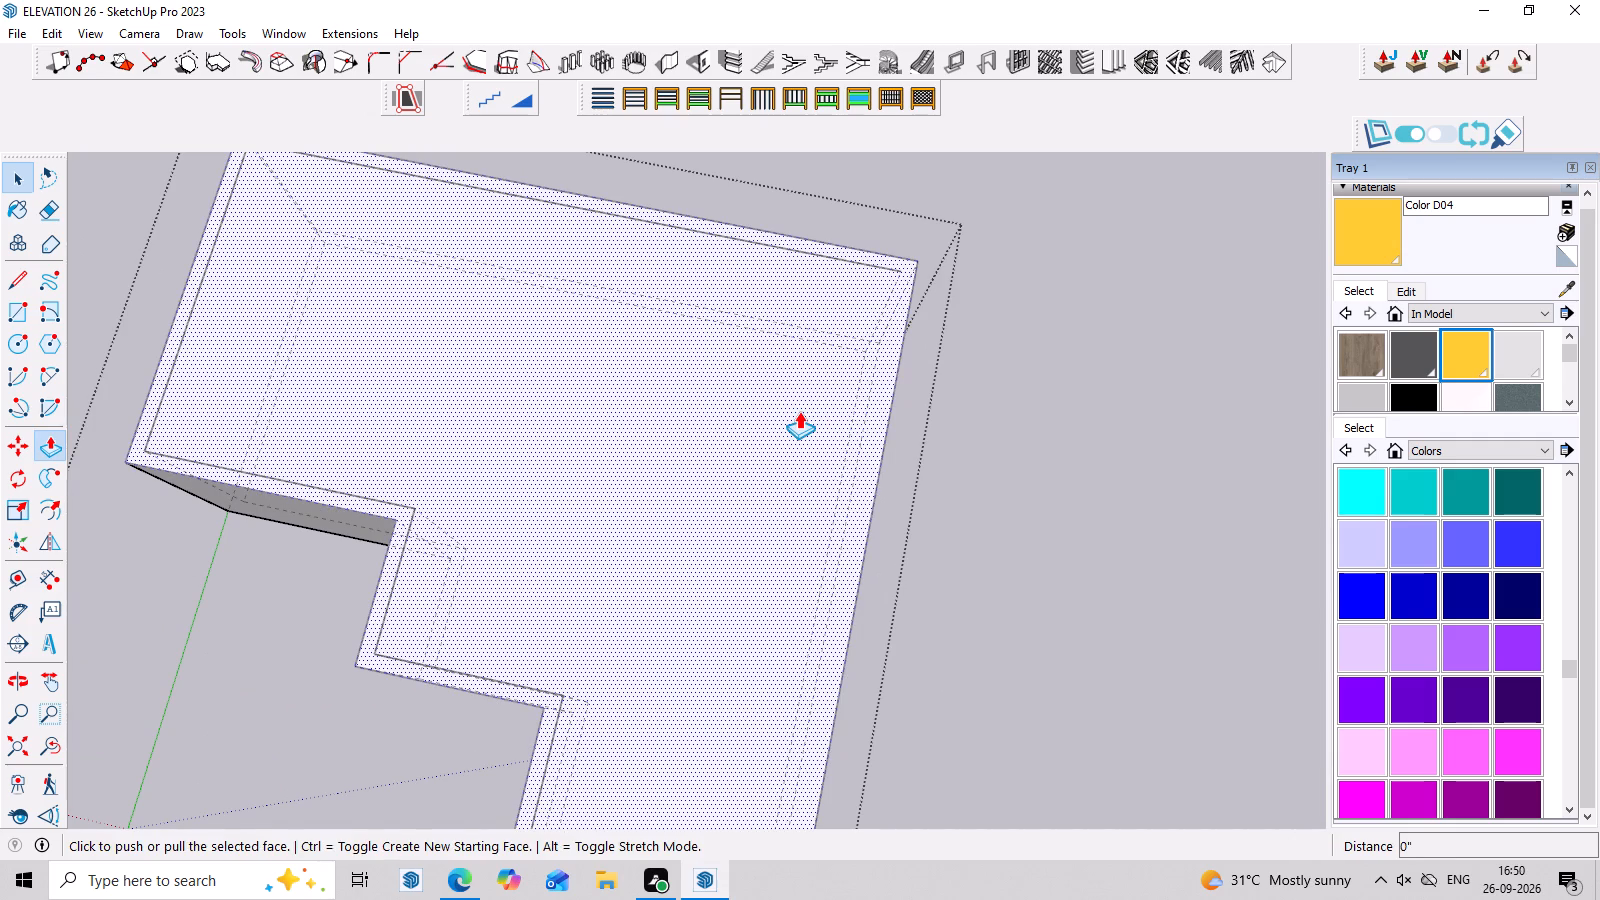
pyautogui.click(799, 411)
pyautogui.moveTo(800, 424); pyautogui.dragTo(834, 352, button='middle')
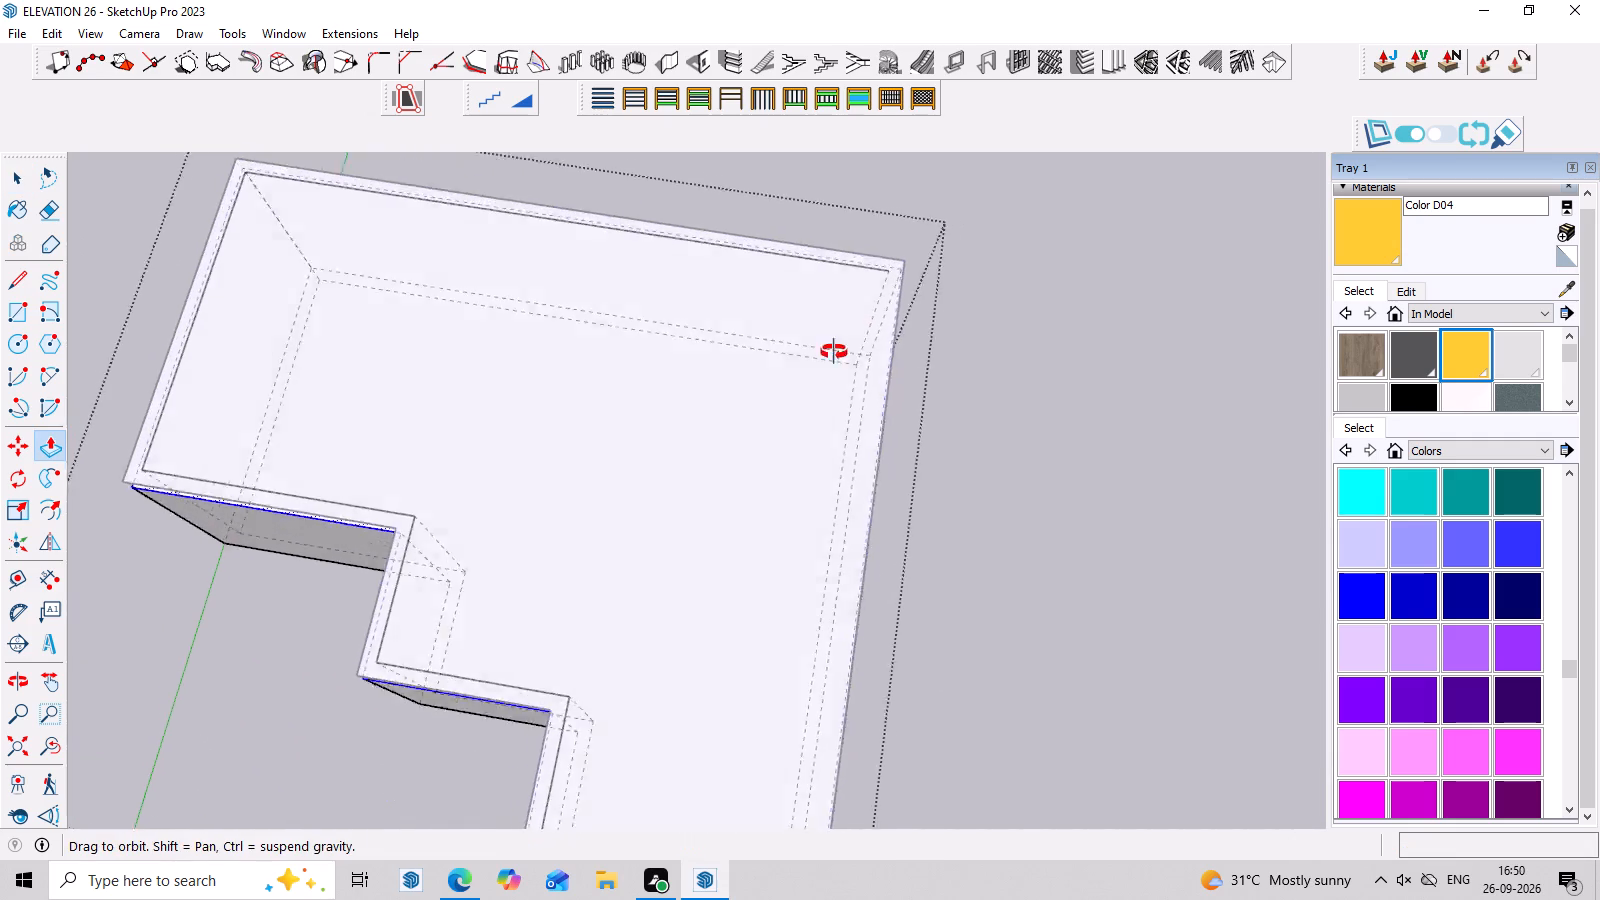
pyautogui.moveTo(834, 352); pyautogui.dragTo(914, 141, button='middle')
pyautogui.moveTo(832, 377); pyautogui.dragTo(862, 188, button='middle')
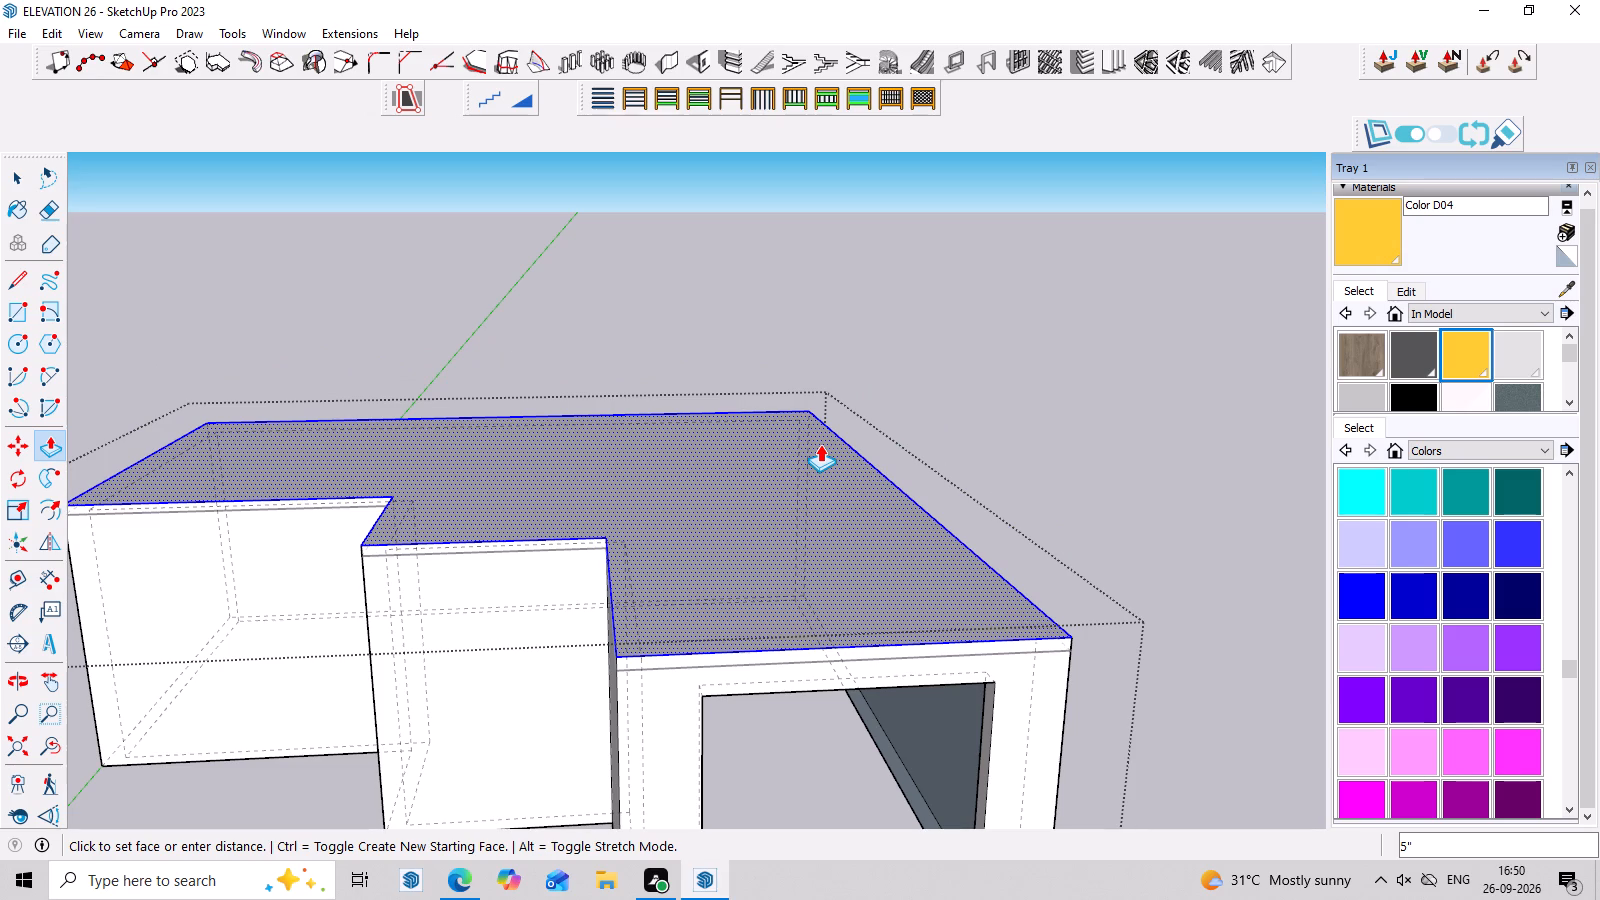
pyautogui.press('4')
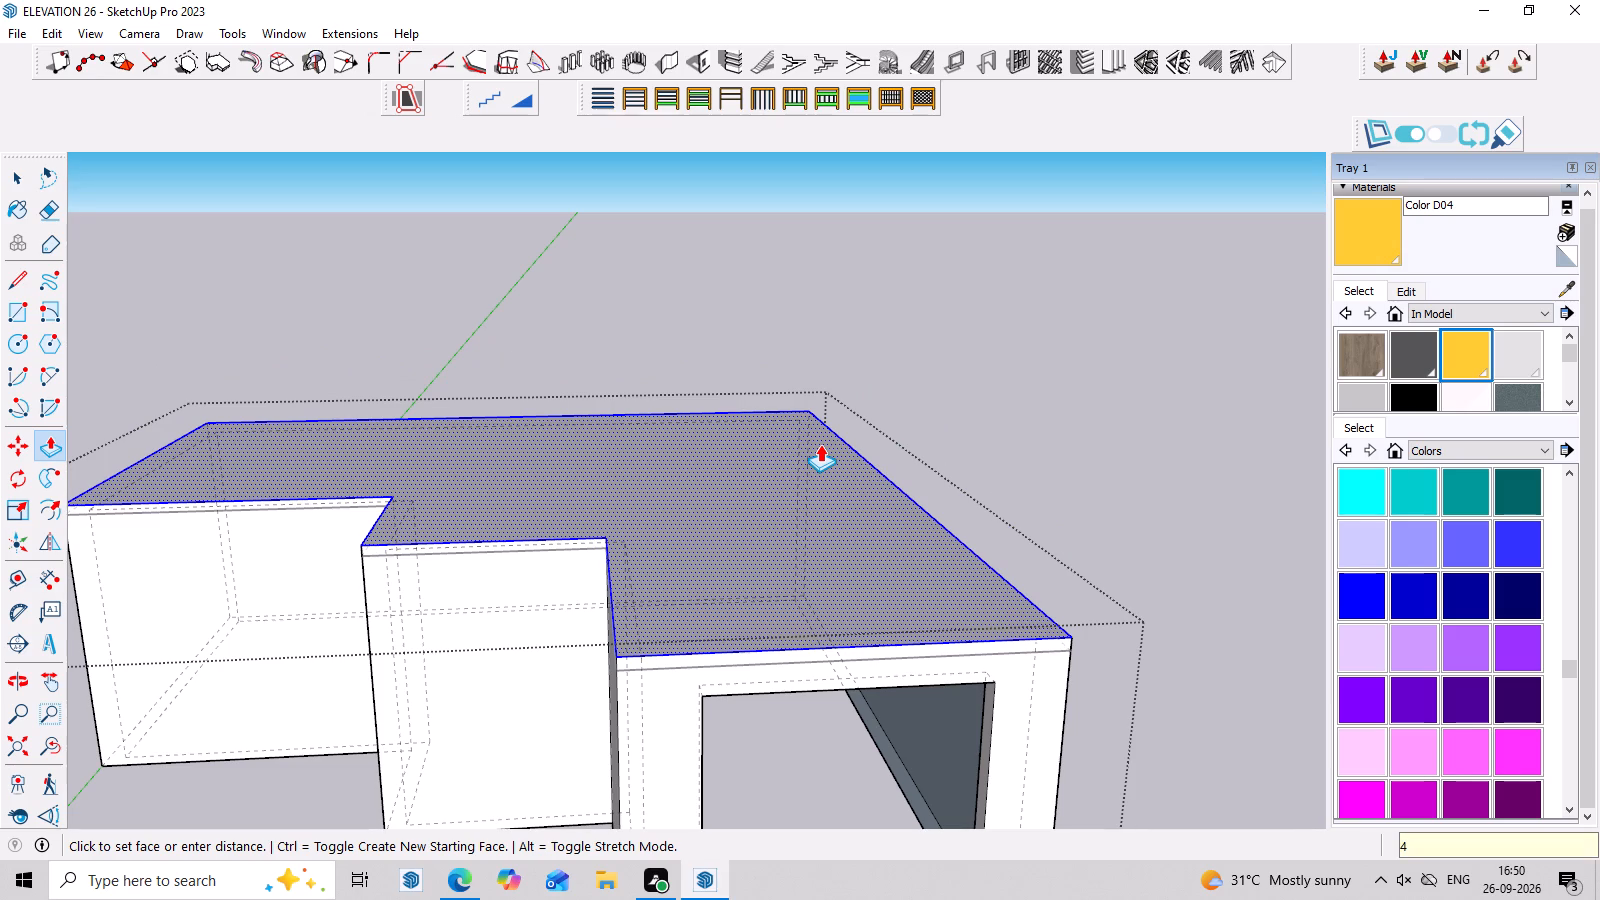
pyautogui.press('Return')
pyautogui.press('space')
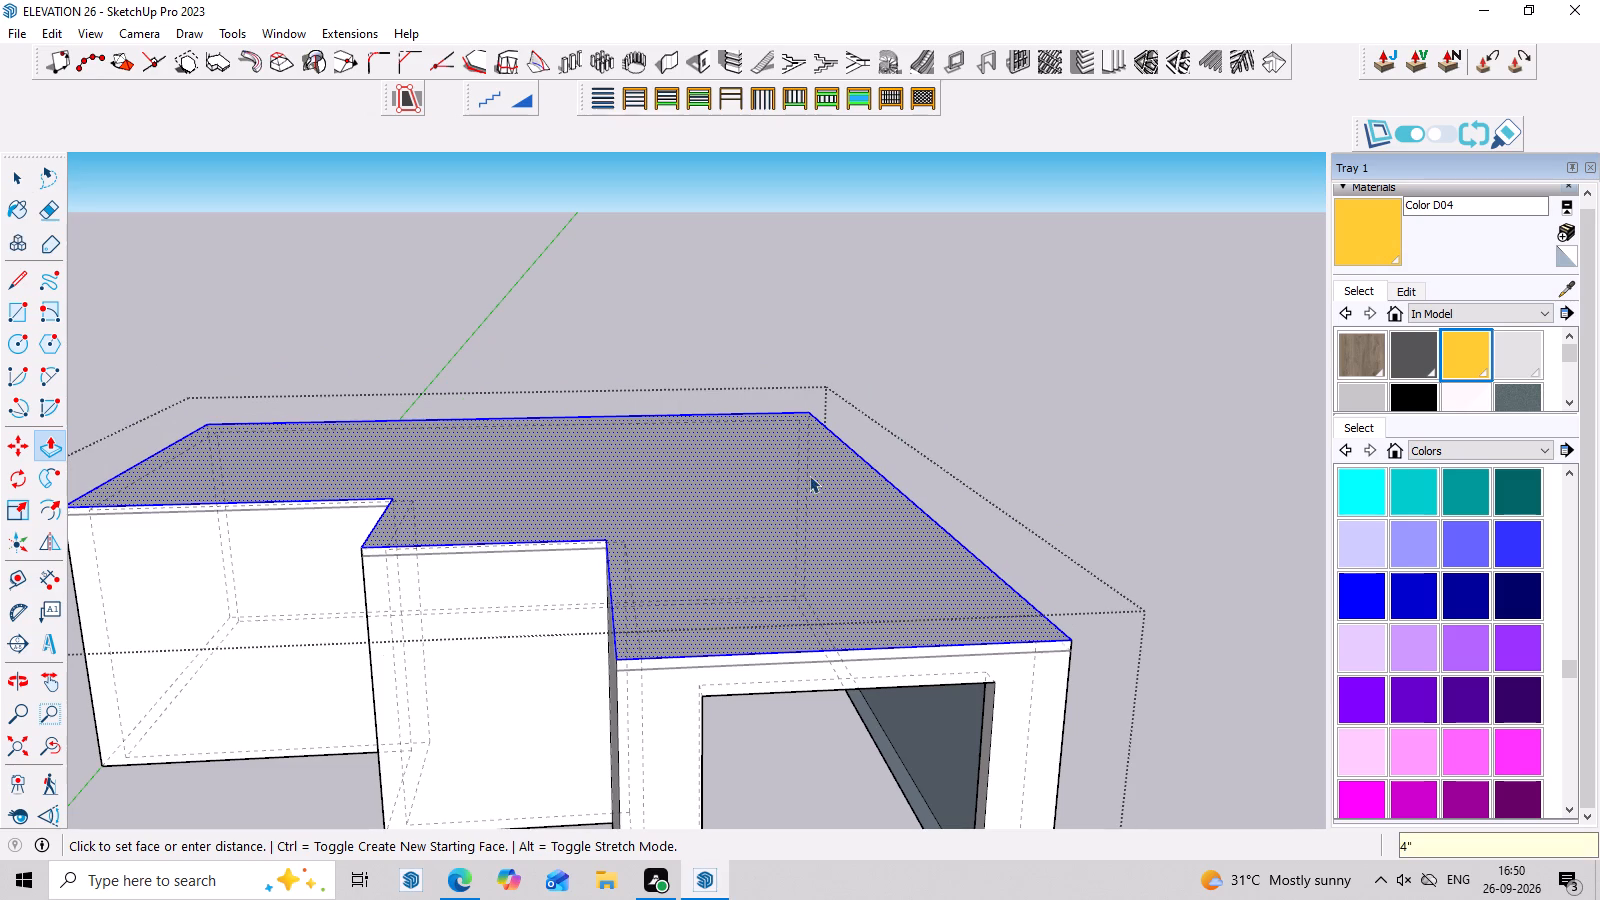
# Copy the whole ground-floor block with its slab straight up onto the slab's top corner as a second storey.
pyautogui.tripleClick(793, 493)
pyautogui.scroll(-6, 793, 493)
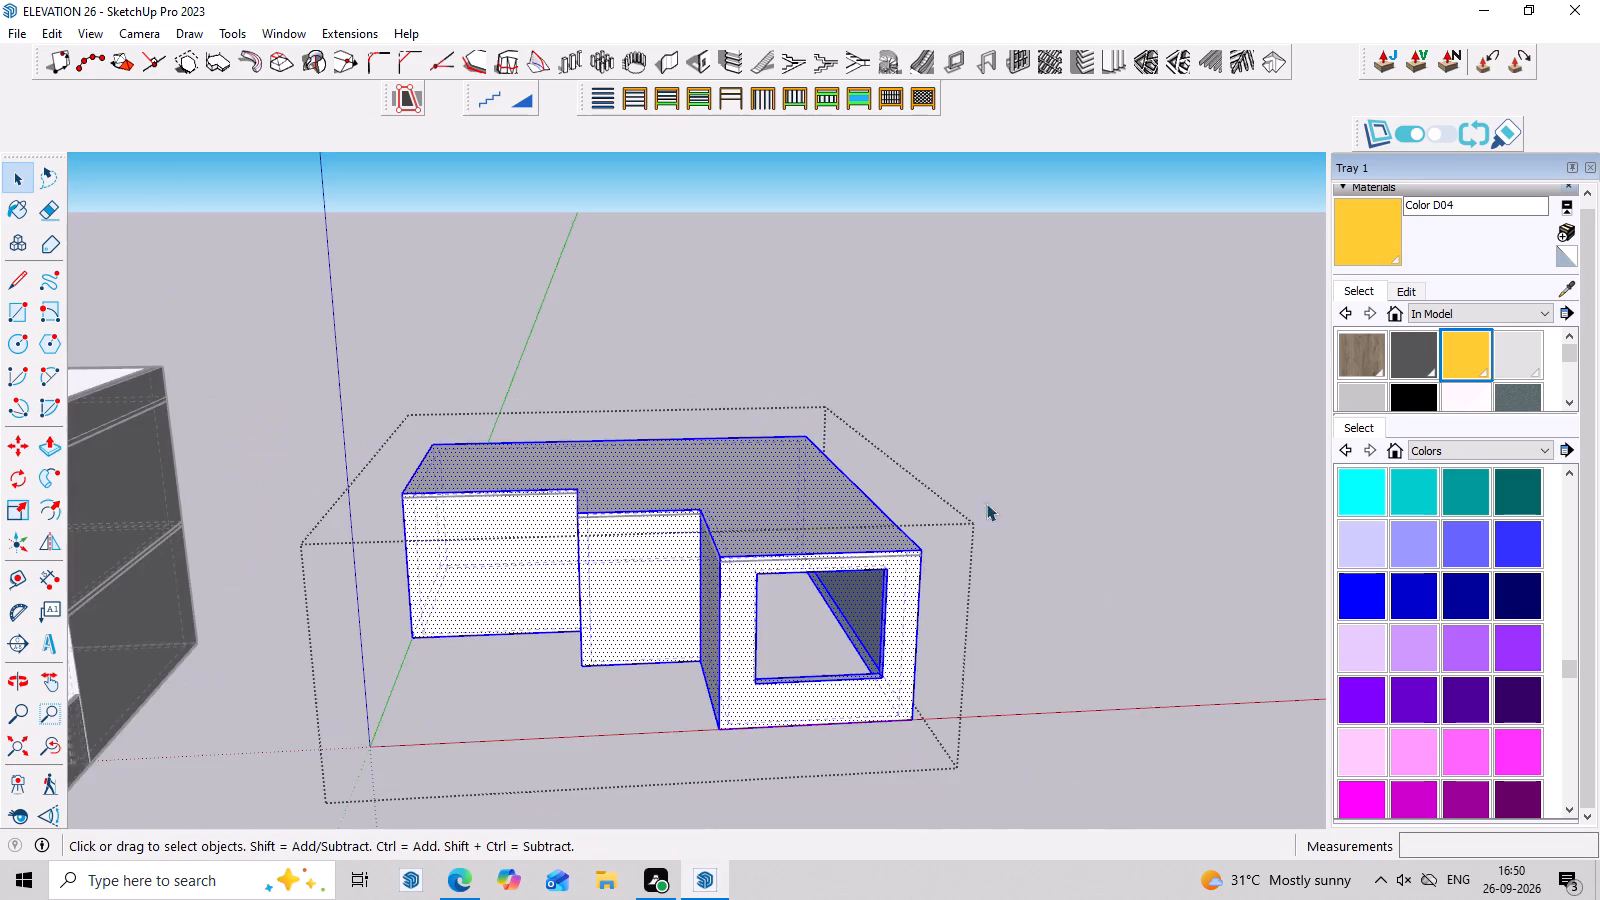
pyautogui.moveTo(1023, 508); pyautogui.dragTo(1009, 501, button='middle')
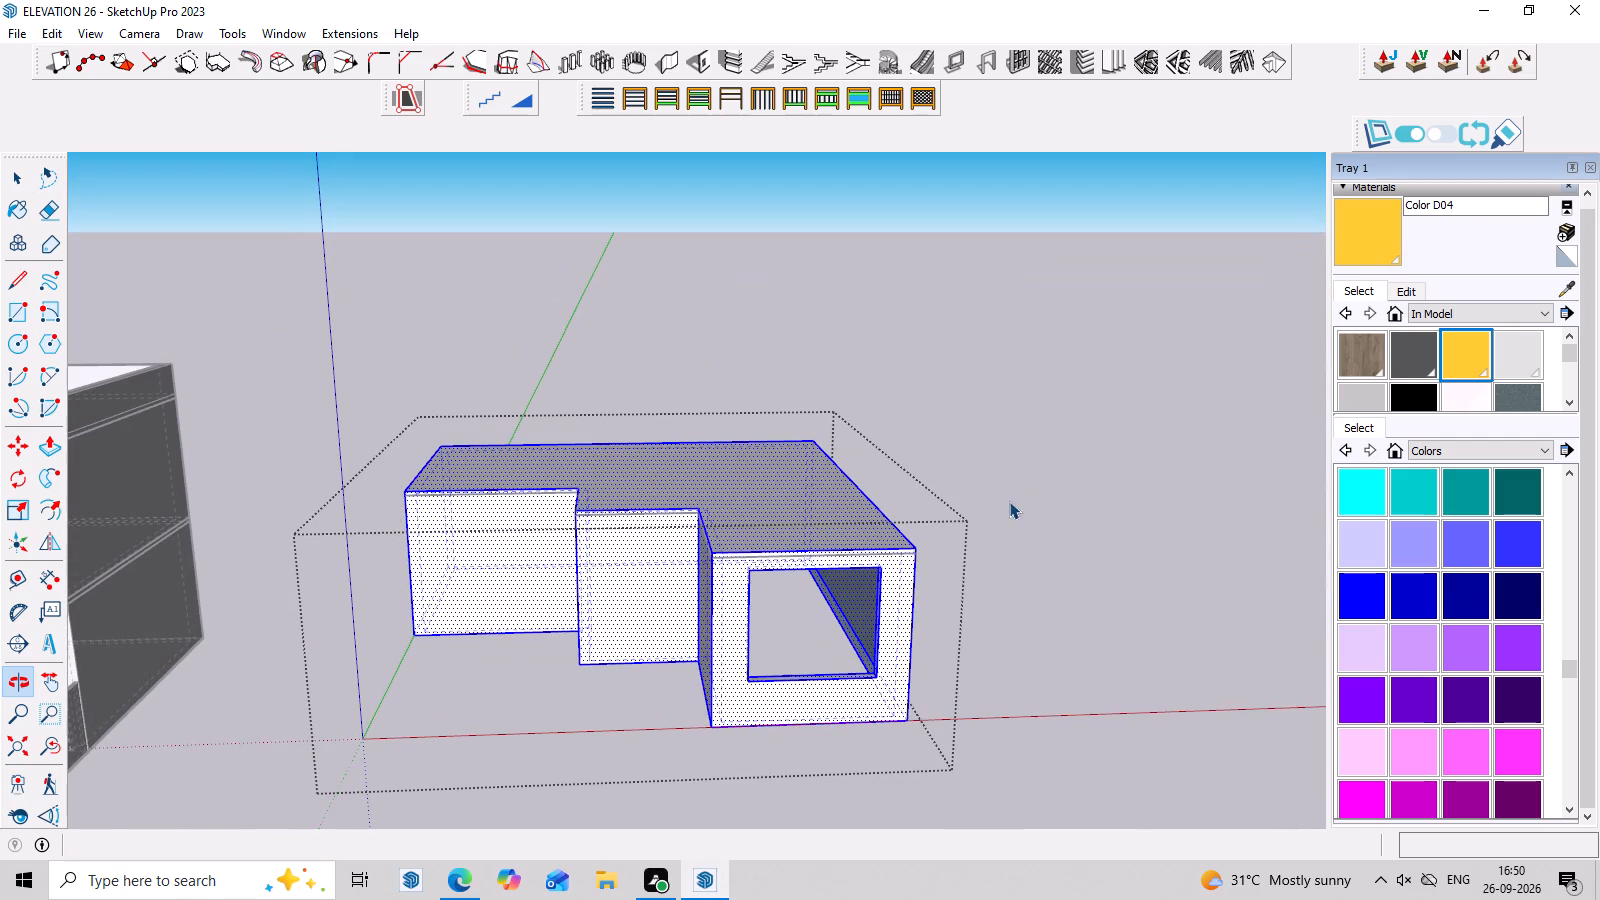
pyautogui.press('m')
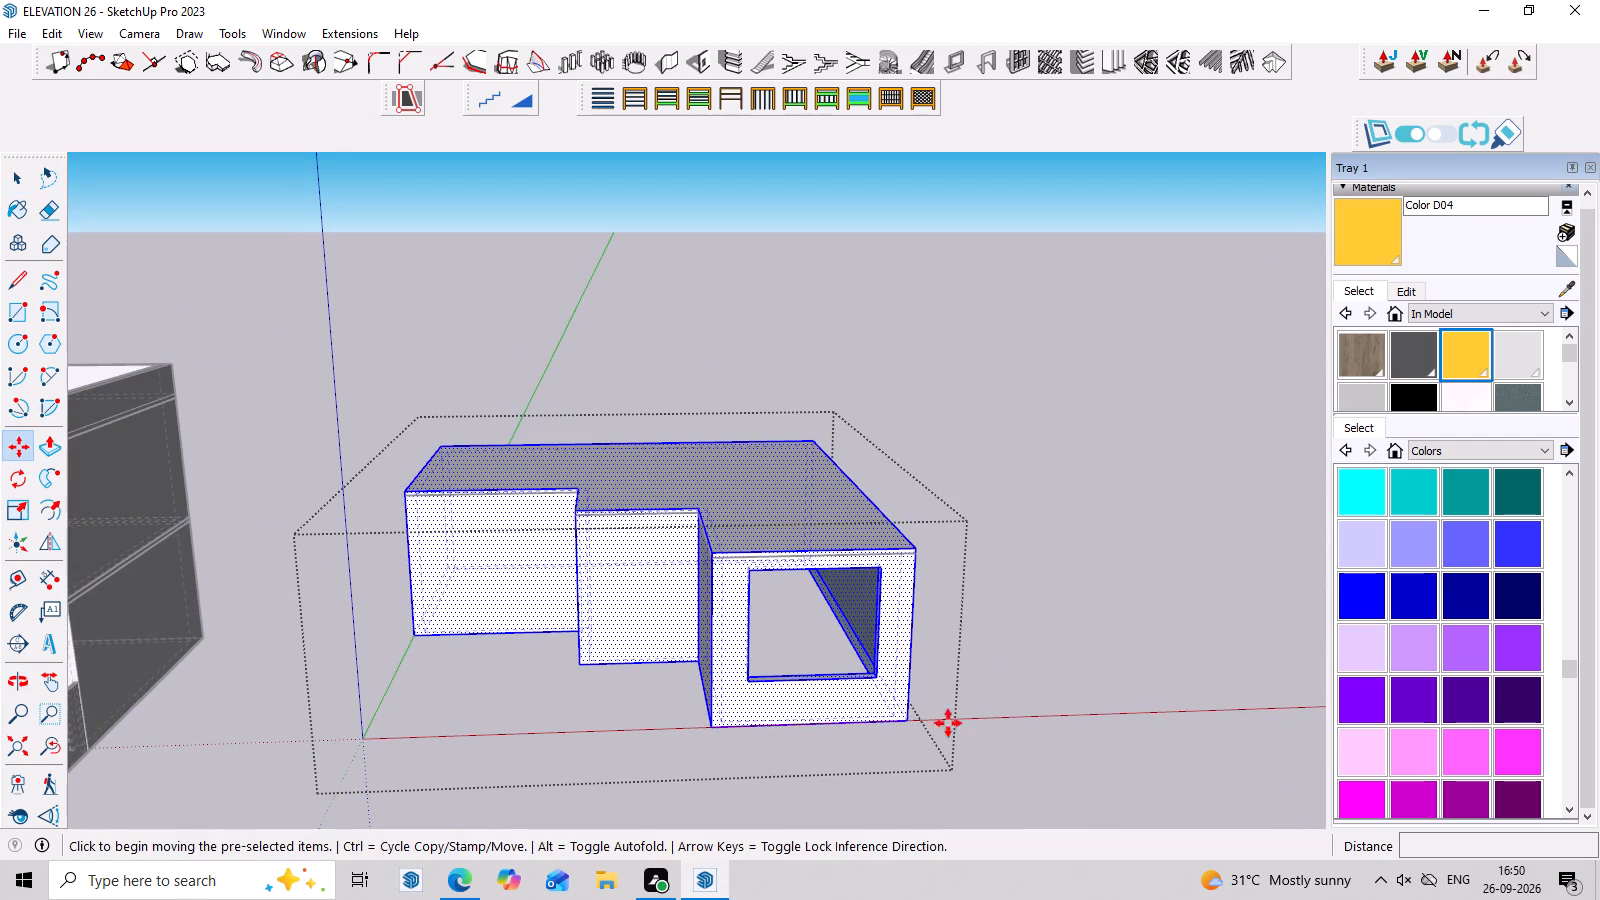
pyautogui.click(909, 720)
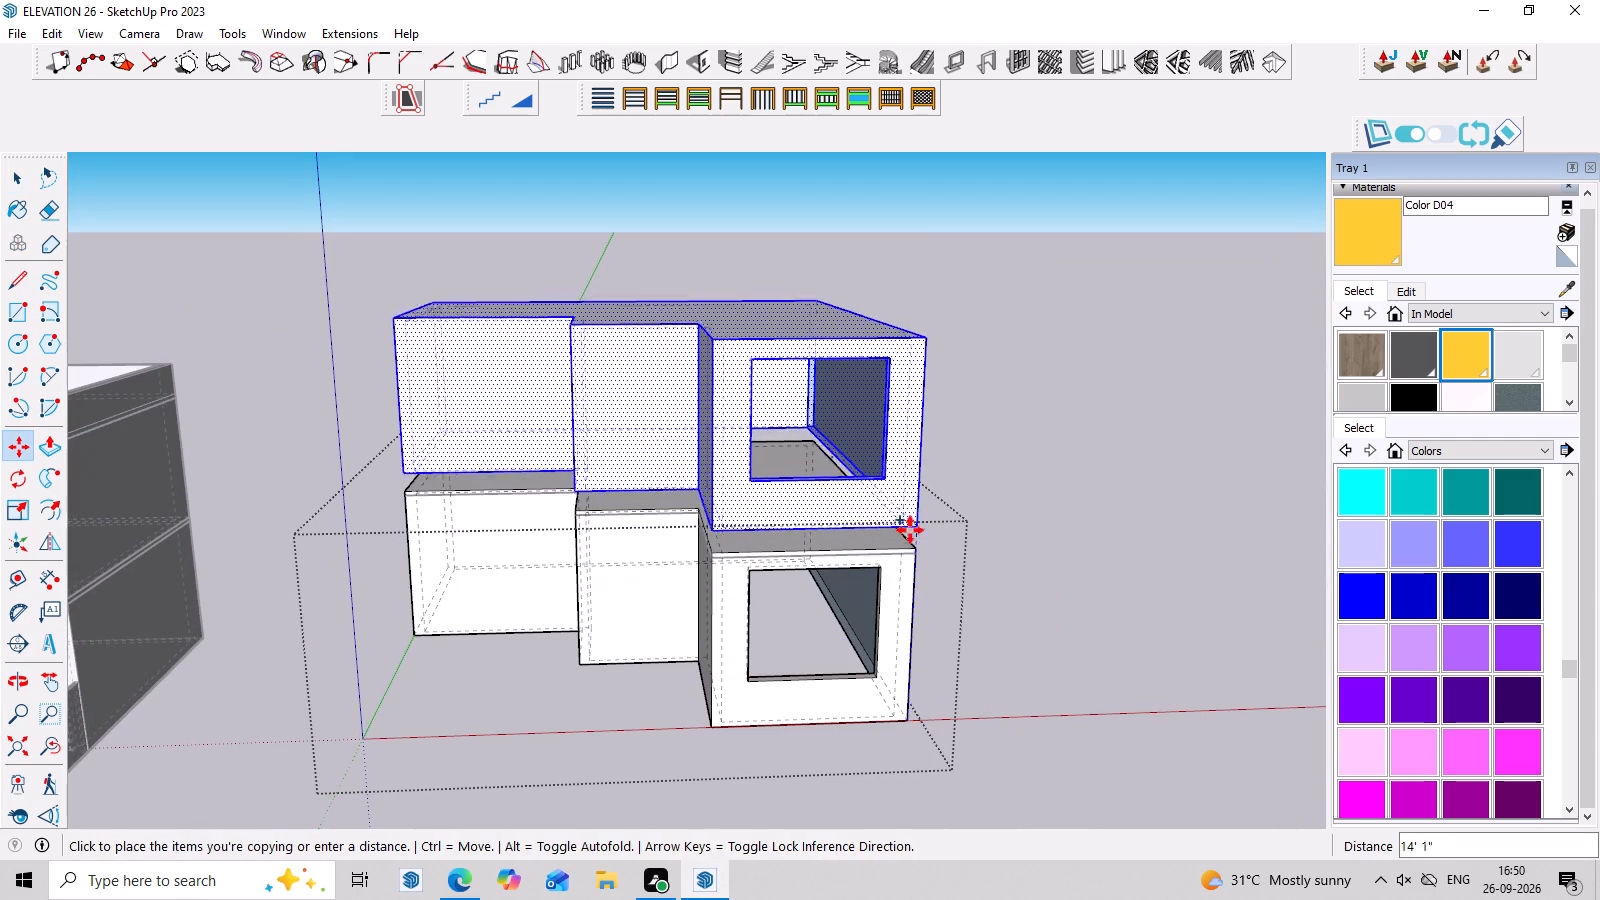
pyautogui.click(913, 542)
pyautogui.scroll(-3, 1037, 470)
pyautogui.moveTo(1012, 478); pyautogui.dragTo(922, 492, button='middle')
pyautogui.press('space')
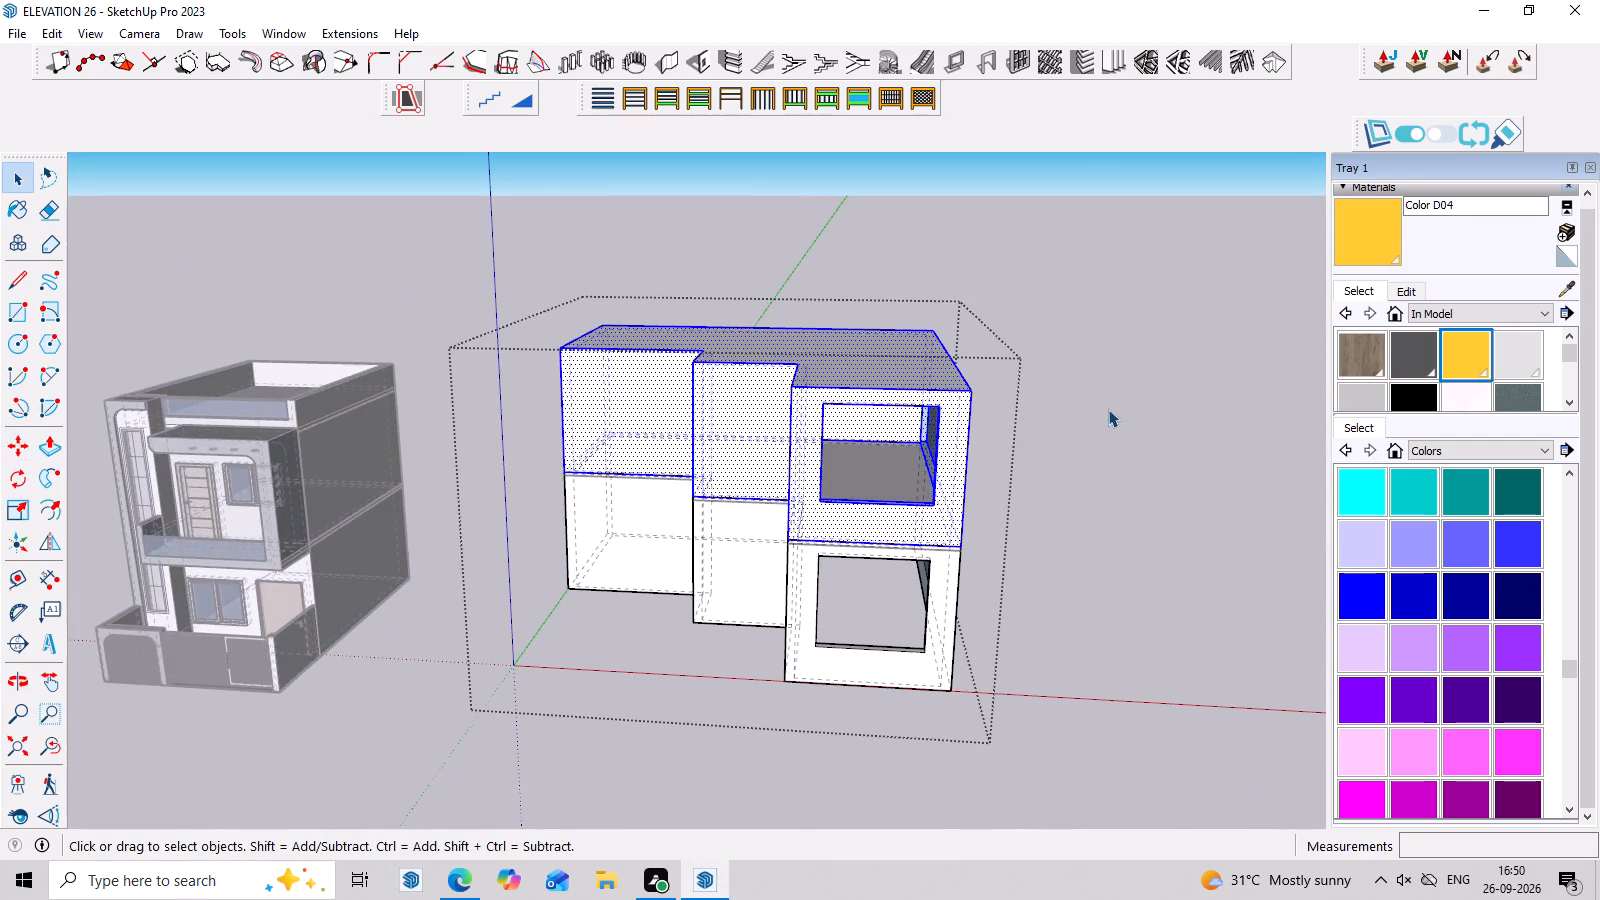
pyautogui.click(1108, 409)
# Turn off the display of the model's dashed back edges.
pyautogui.scroll(3, 1162, 450)
pyautogui.moveTo(1159, 426); pyautogui.dragTo(1187, 338, button='middle')
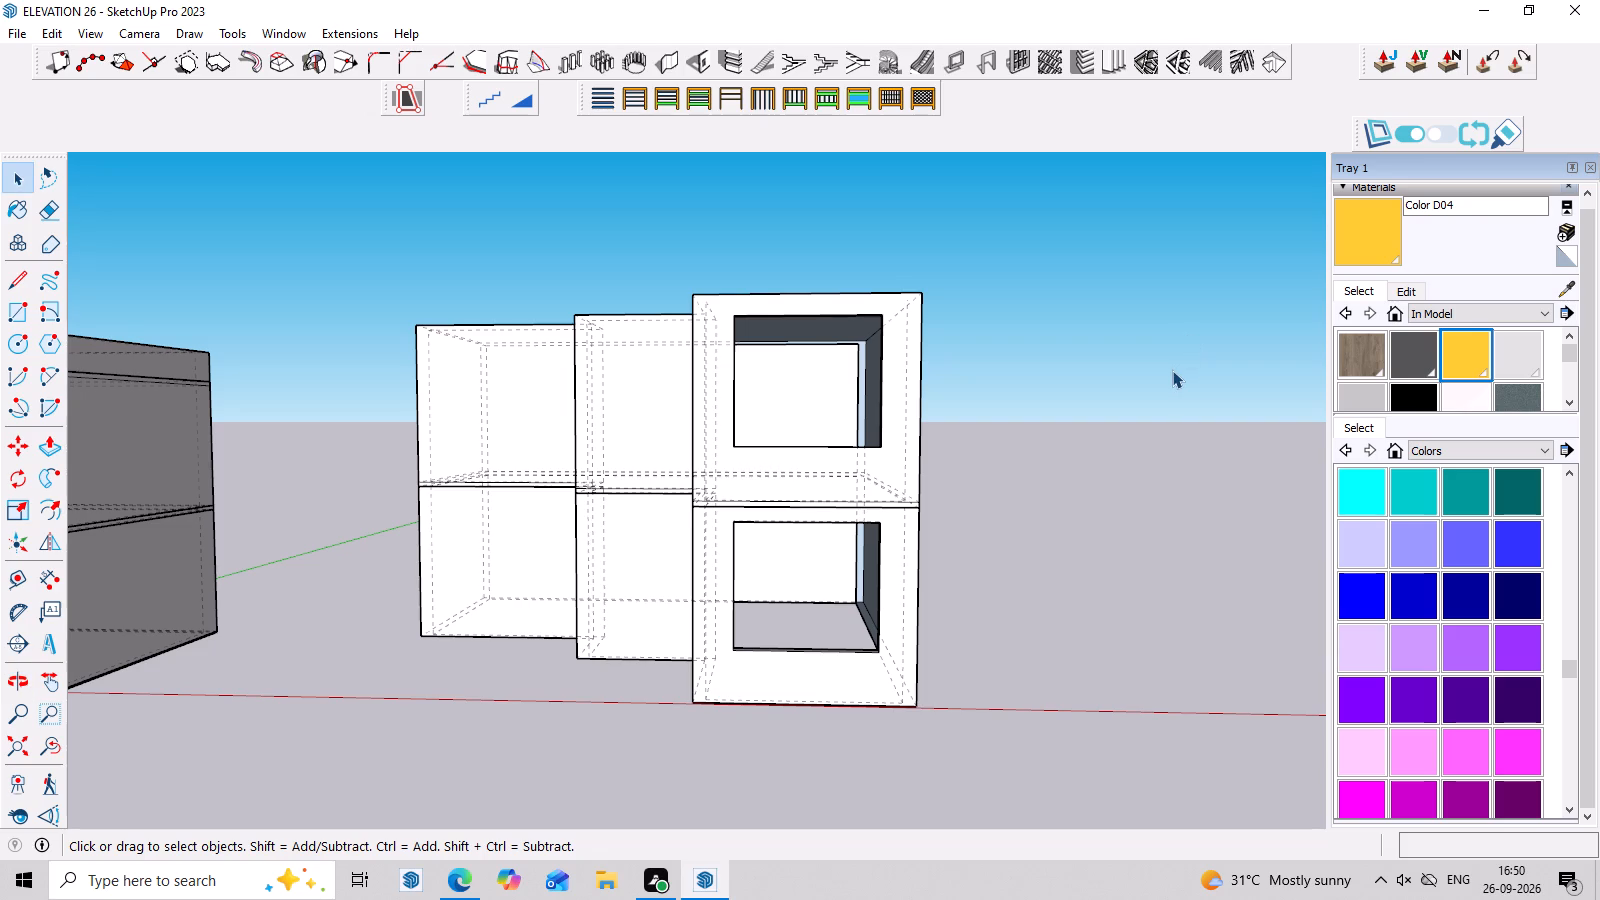
pyautogui.press('k')
pyautogui.moveTo(1143, 442); pyautogui.dragTo(1141, 428, button='middle')
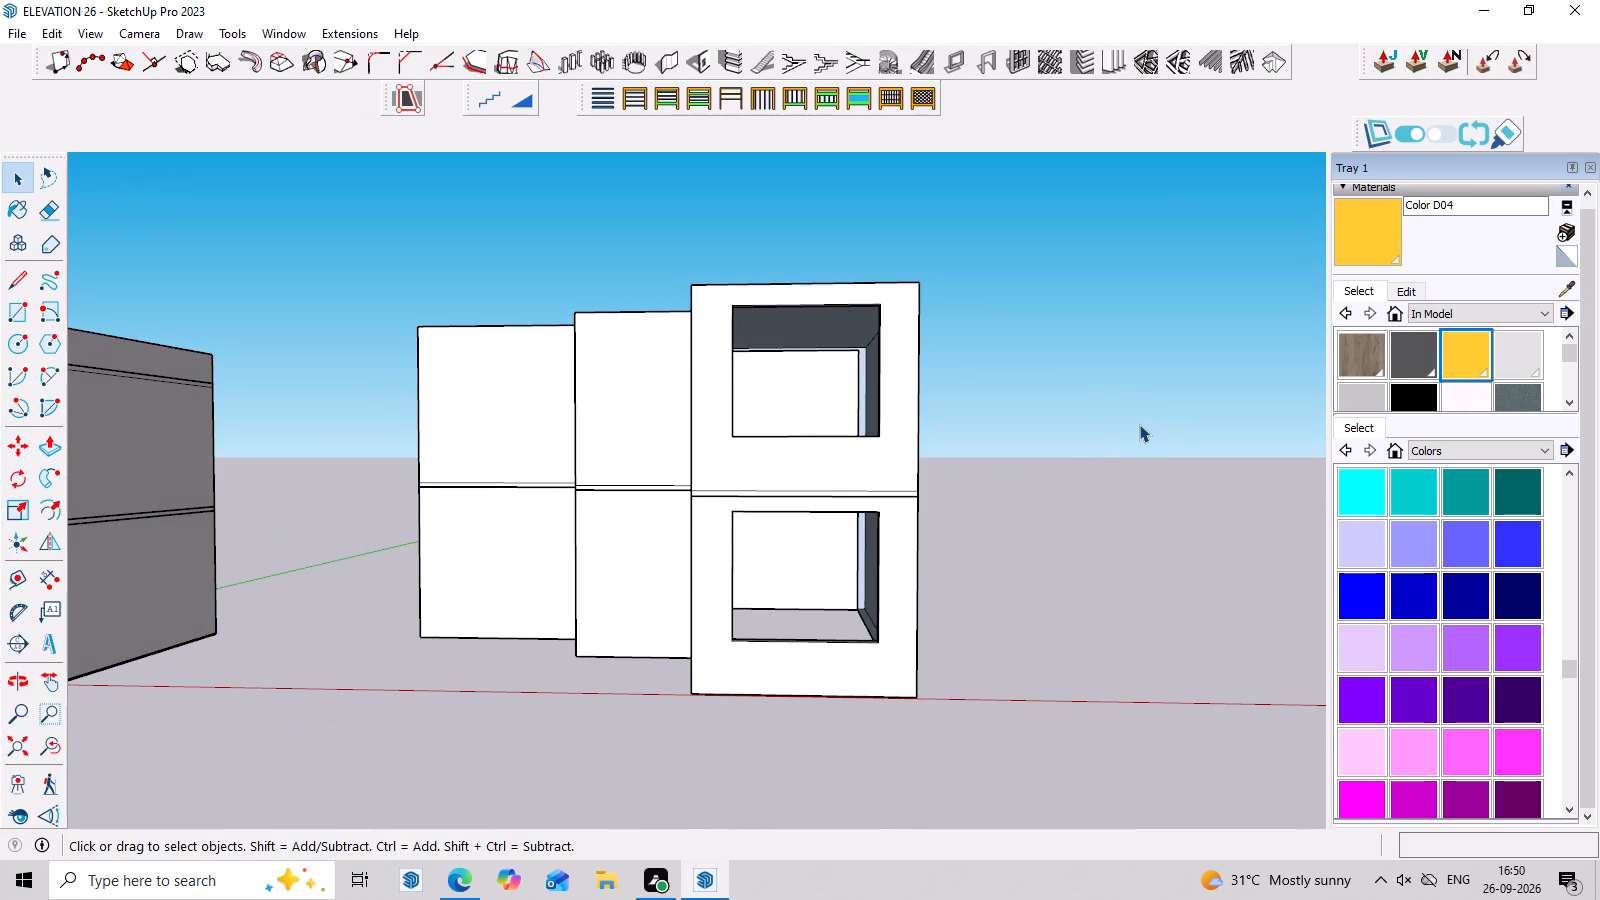
# Draw a rectangle of about 13' 6" by 12' 4" over the ground floor's projecting front face, from slab-top corner to opposite base corner.
pyautogui.moveTo(1139, 424); pyautogui.dragTo(1152, 341, button='middle')
pyautogui.scroll(3, 650, 423)
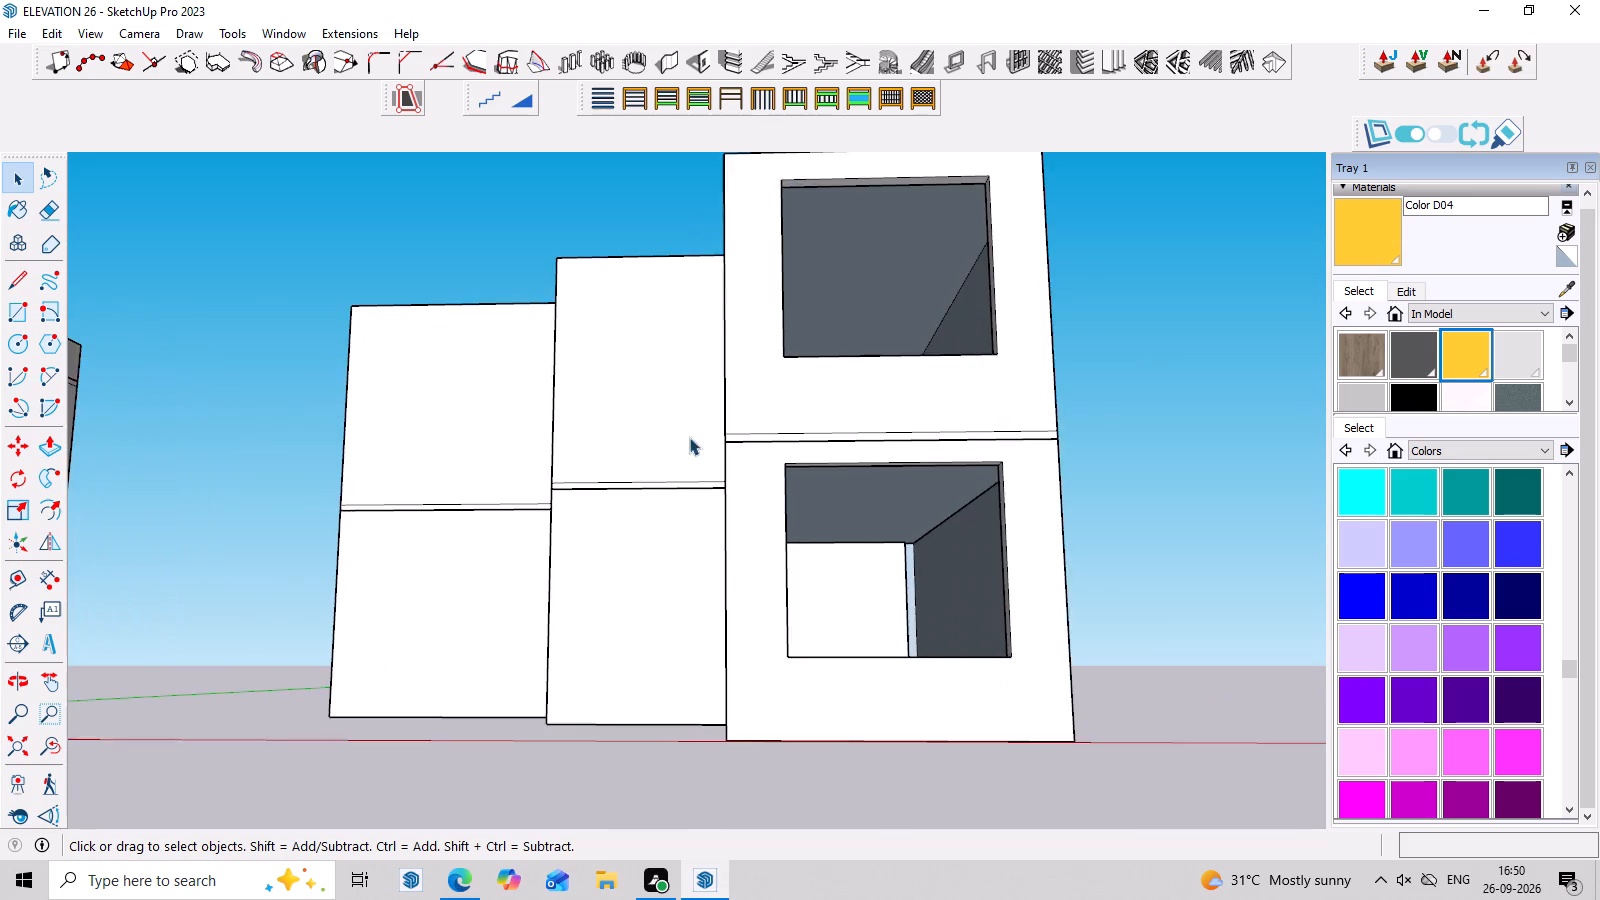
pyautogui.scroll(2, 748, 453)
pyautogui.moveTo(755, 442); pyautogui.dragTo(755, 469, button='middle')
pyautogui.scroll(2, 755, 469)
pyautogui.scroll(-5, 677, 439)
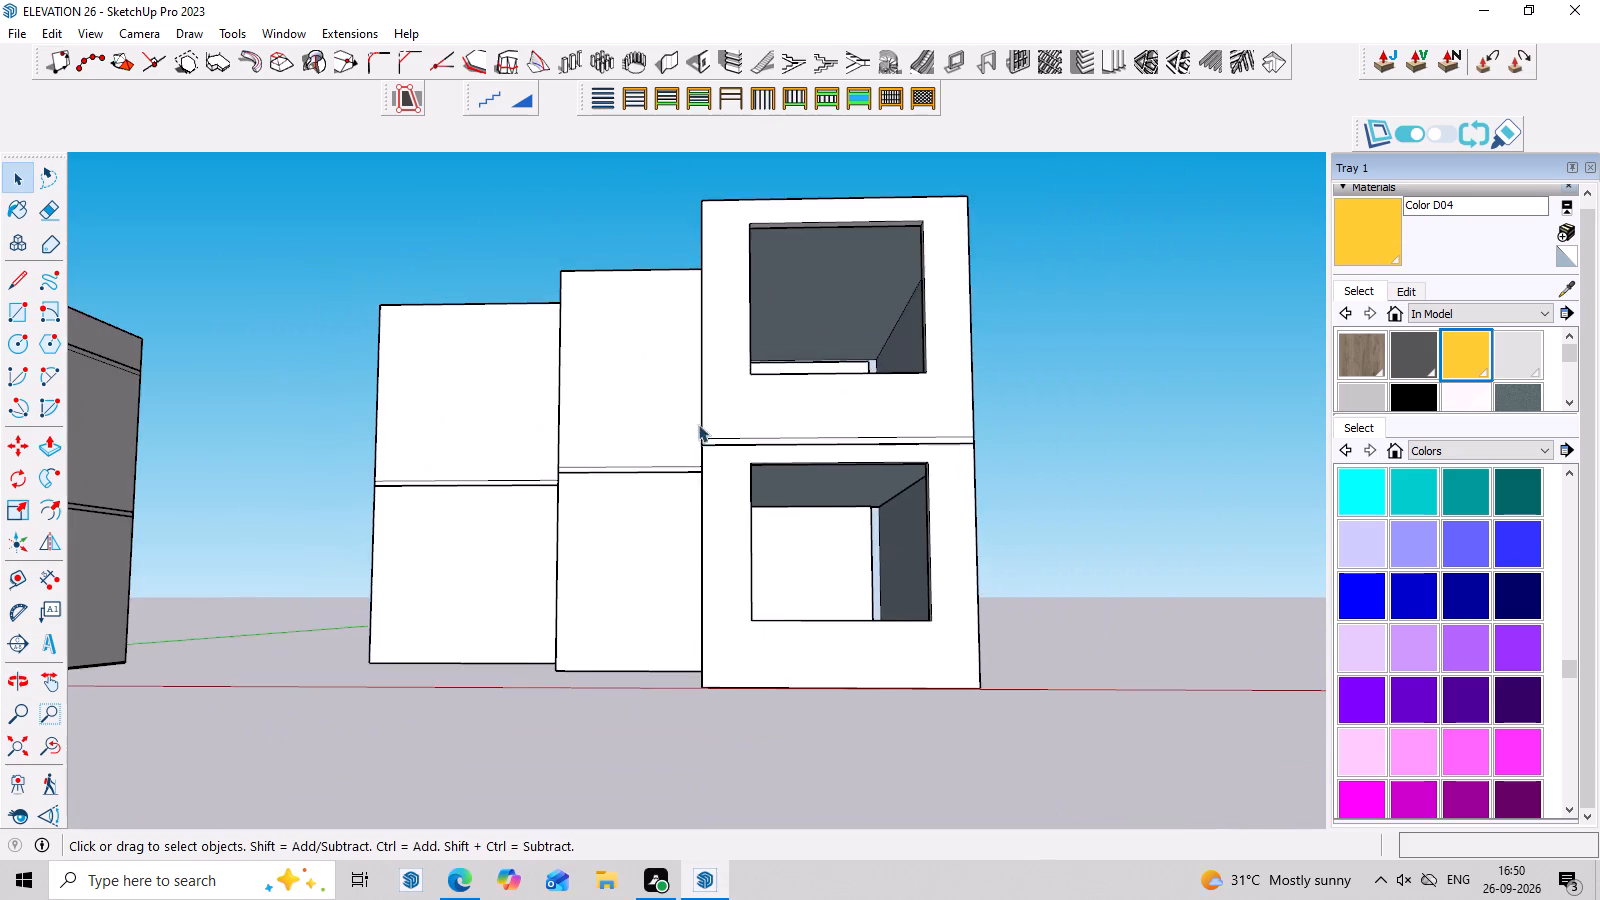
pyautogui.moveTo(728, 449); pyautogui.dragTo(732, 485, button='middle')
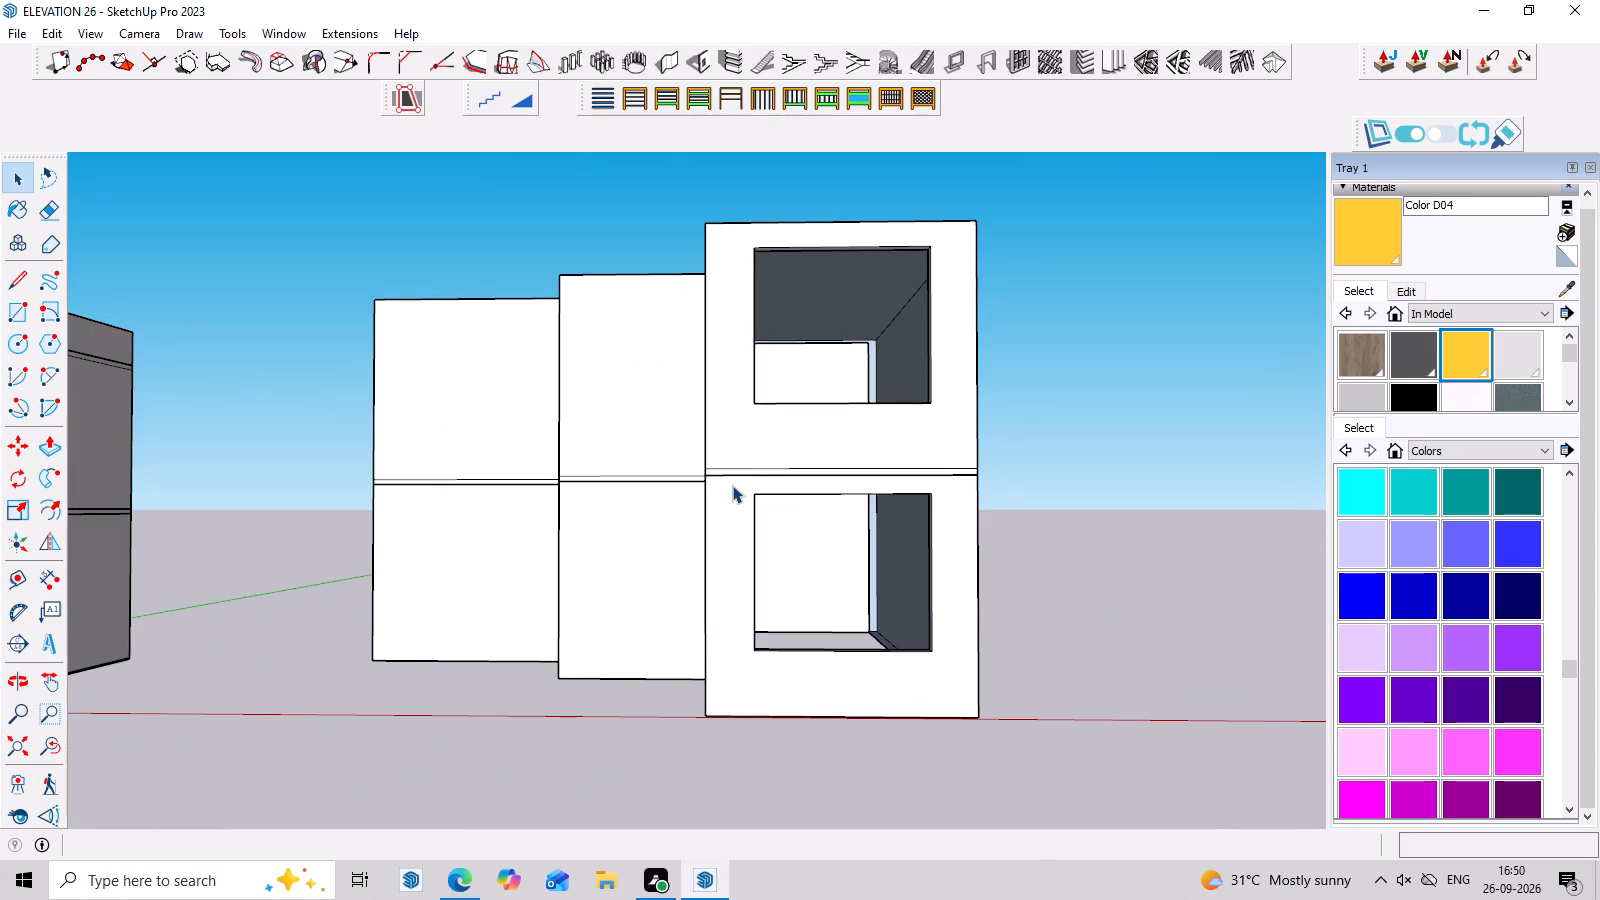
pyautogui.press('r')
pyautogui.scroll(2, 726, 473)
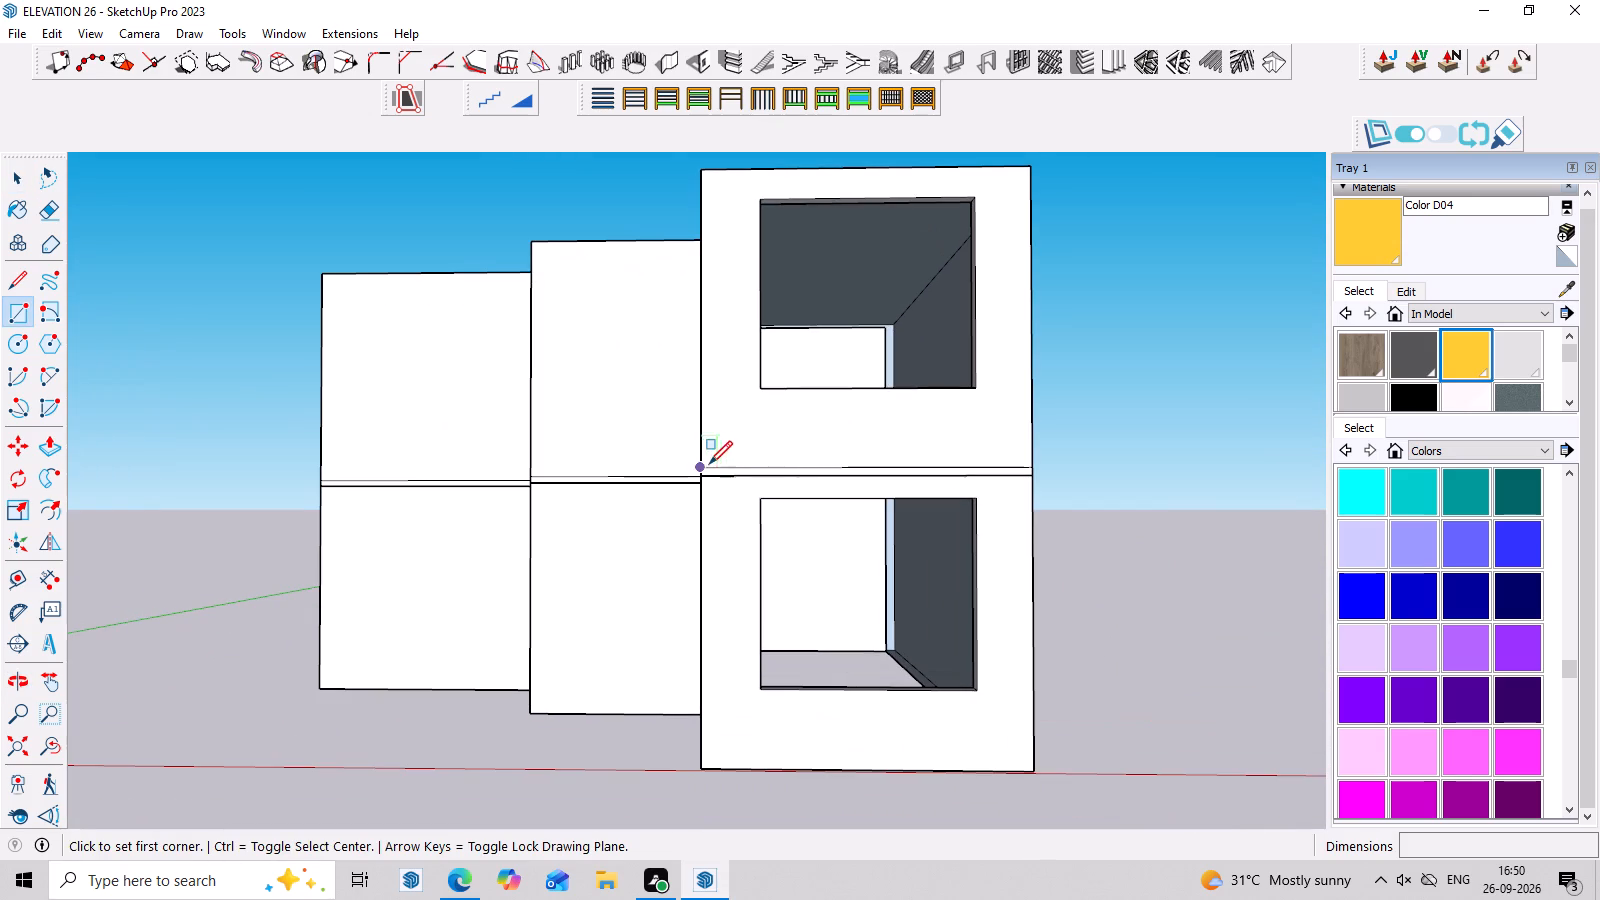
pyautogui.click(701, 464)
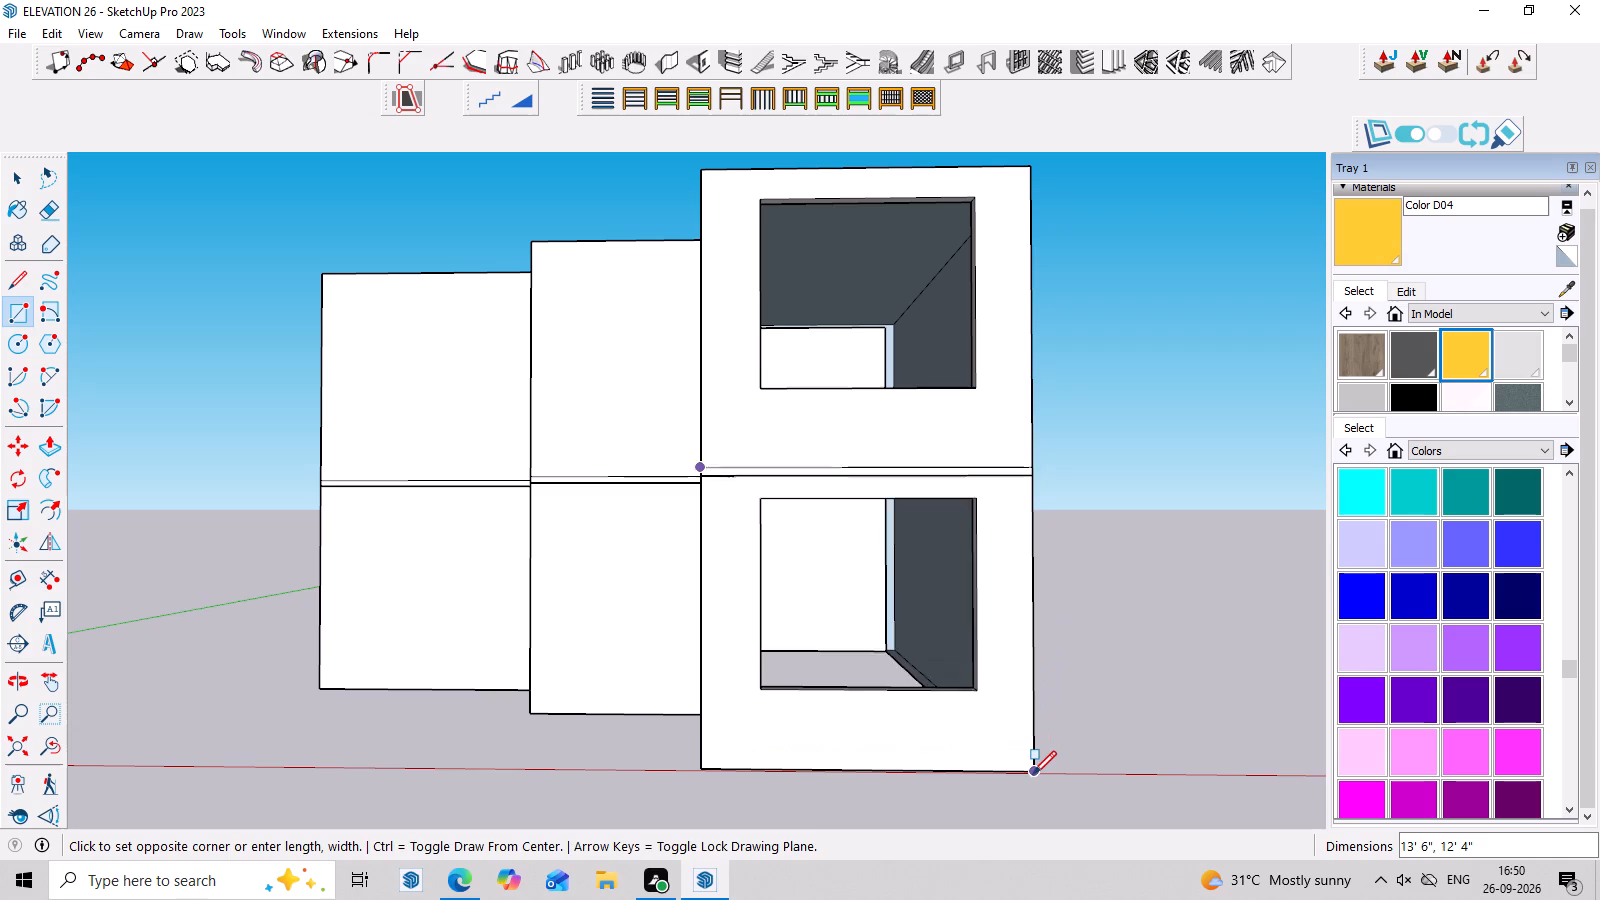
pyautogui.click(1033, 774)
pyautogui.press('space')
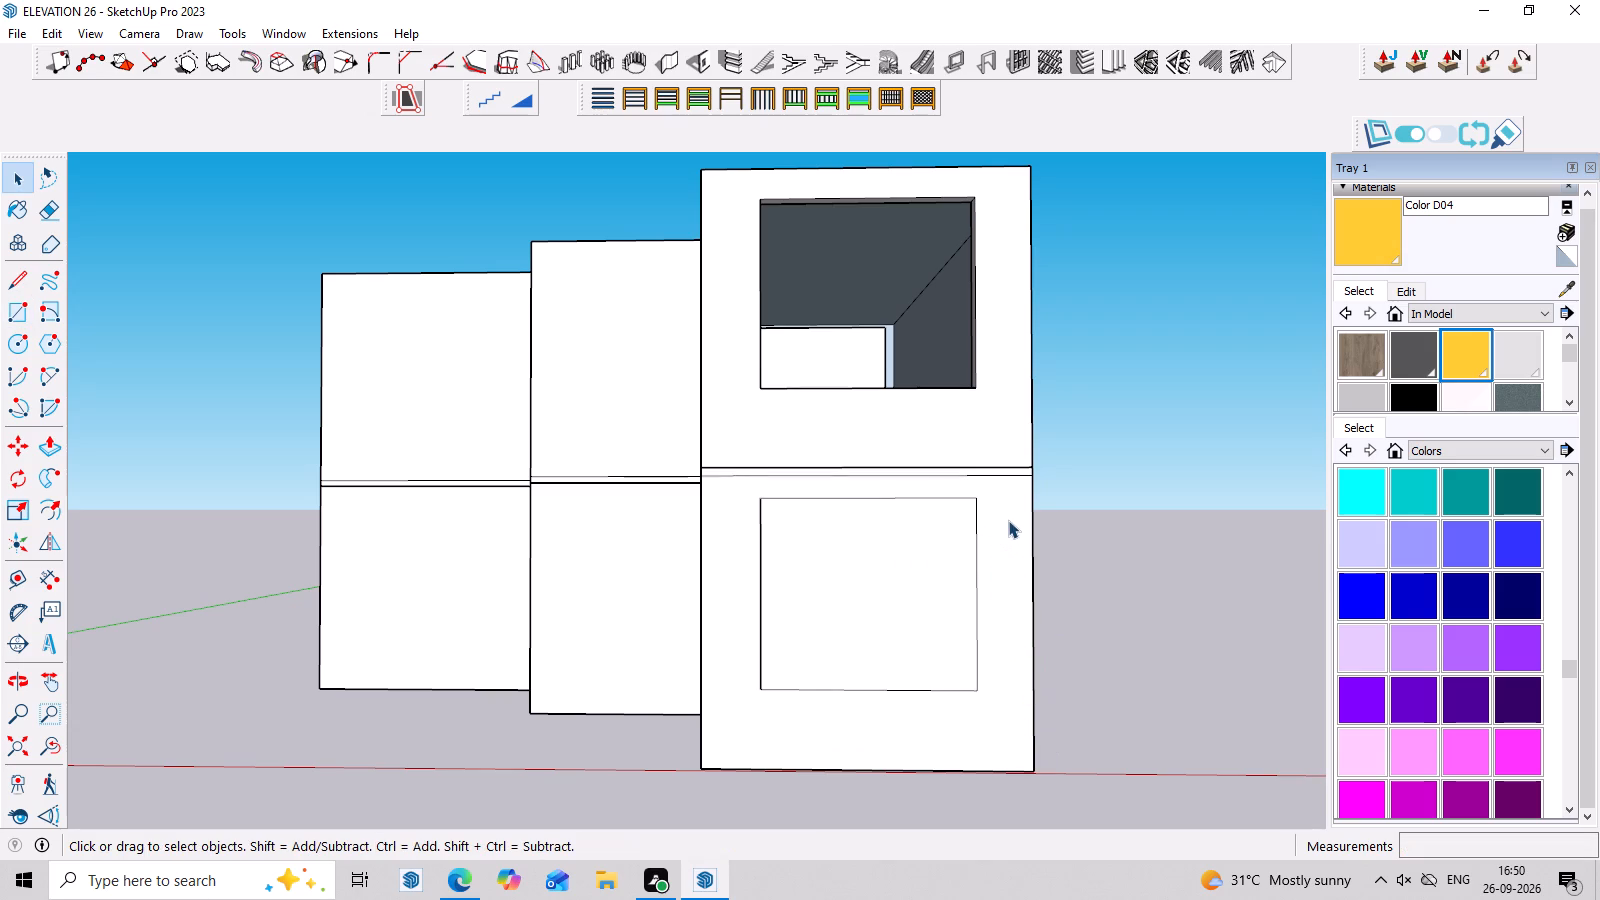
# Make the new front rectangle and its edges into a group.
pyautogui.press('f')
pyautogui.press('space')
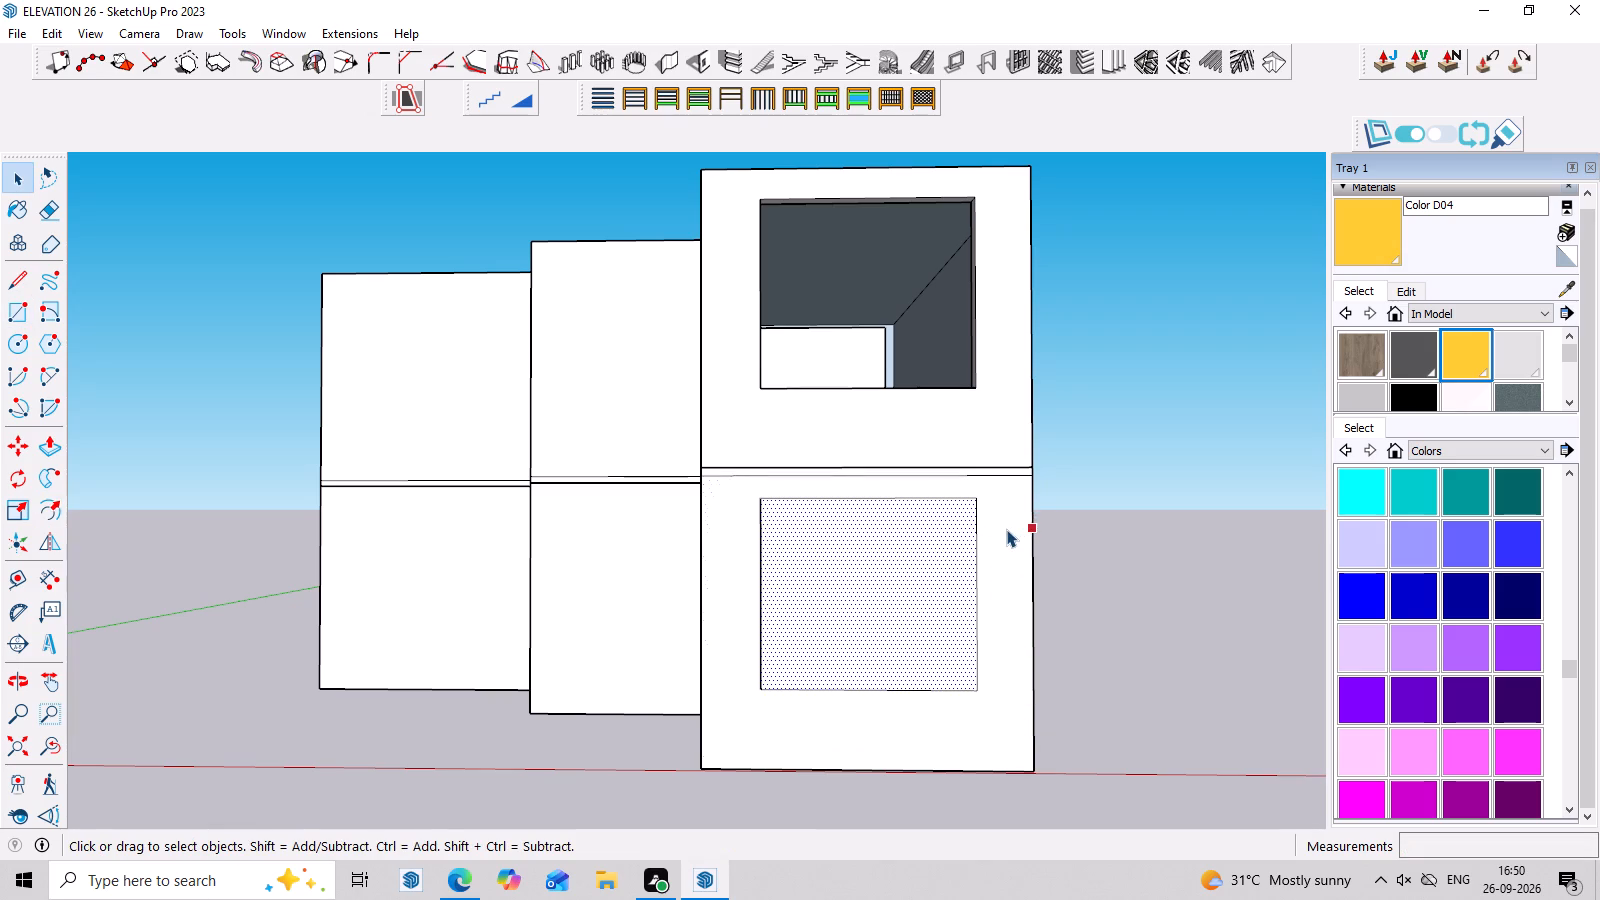
pyautogui.doubleClick(1006, 529)
pyautogui.doubleClick(1006, 529)
pyautogui.rightClick(997, 540)
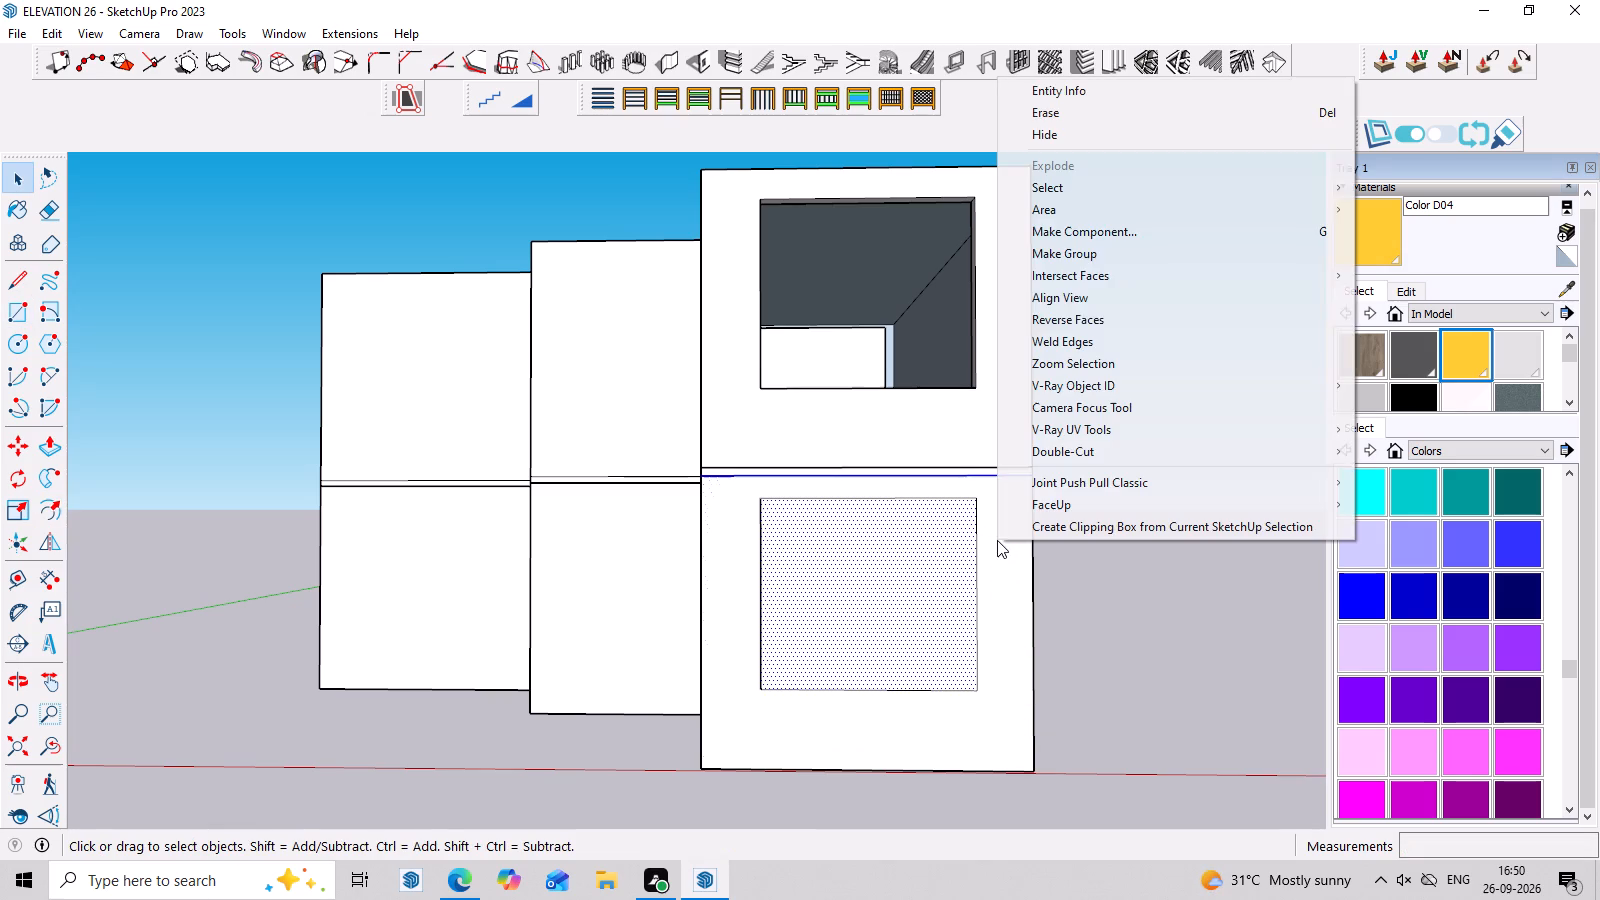
pyautogui.click(1076, 258)
pyautogui.click(975, 524)
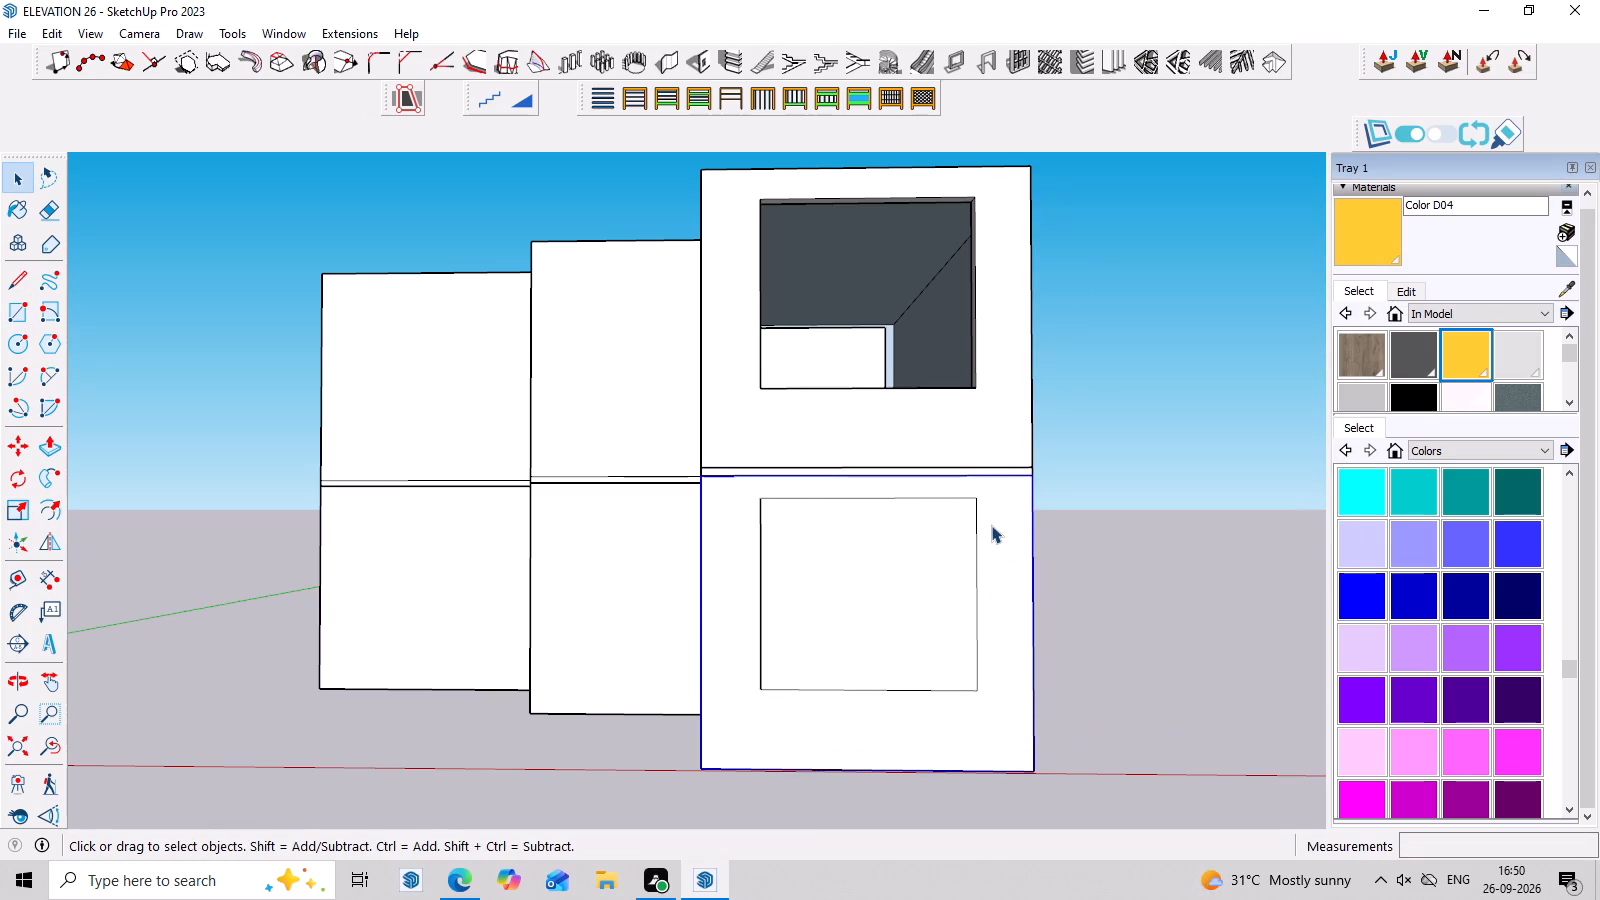
# Inside the rectangle's group, offset its outline inward about 8" and cut out the inner face to leave a frame.
pyautogui.doubleClick(995, 523)
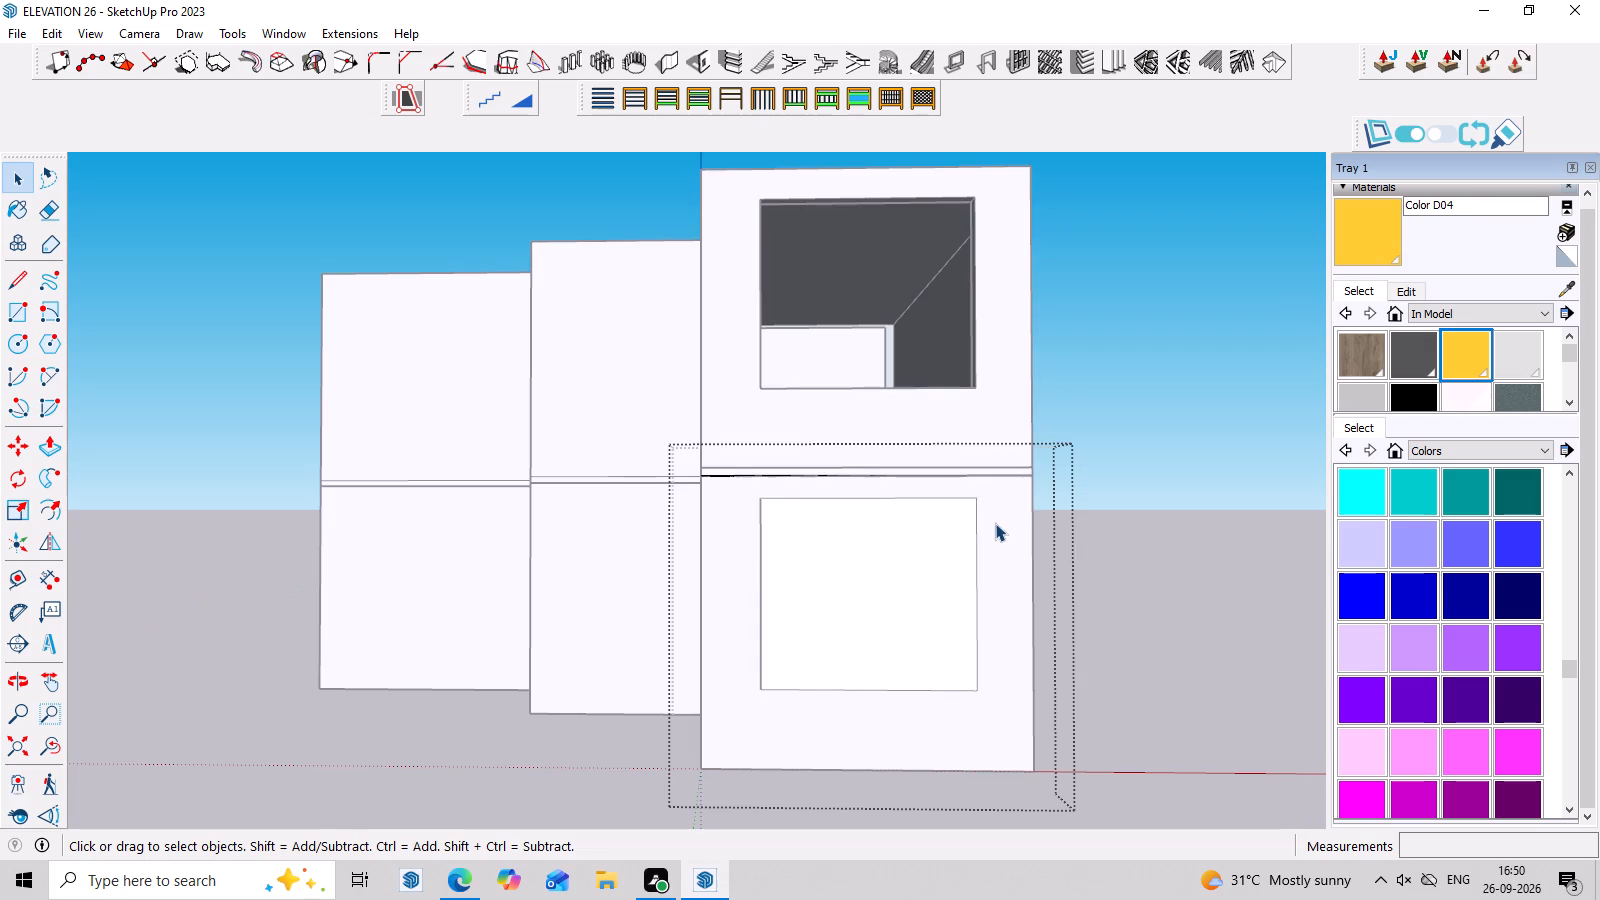
pyautogui.press('f')
pyautogui.click(709, 542)
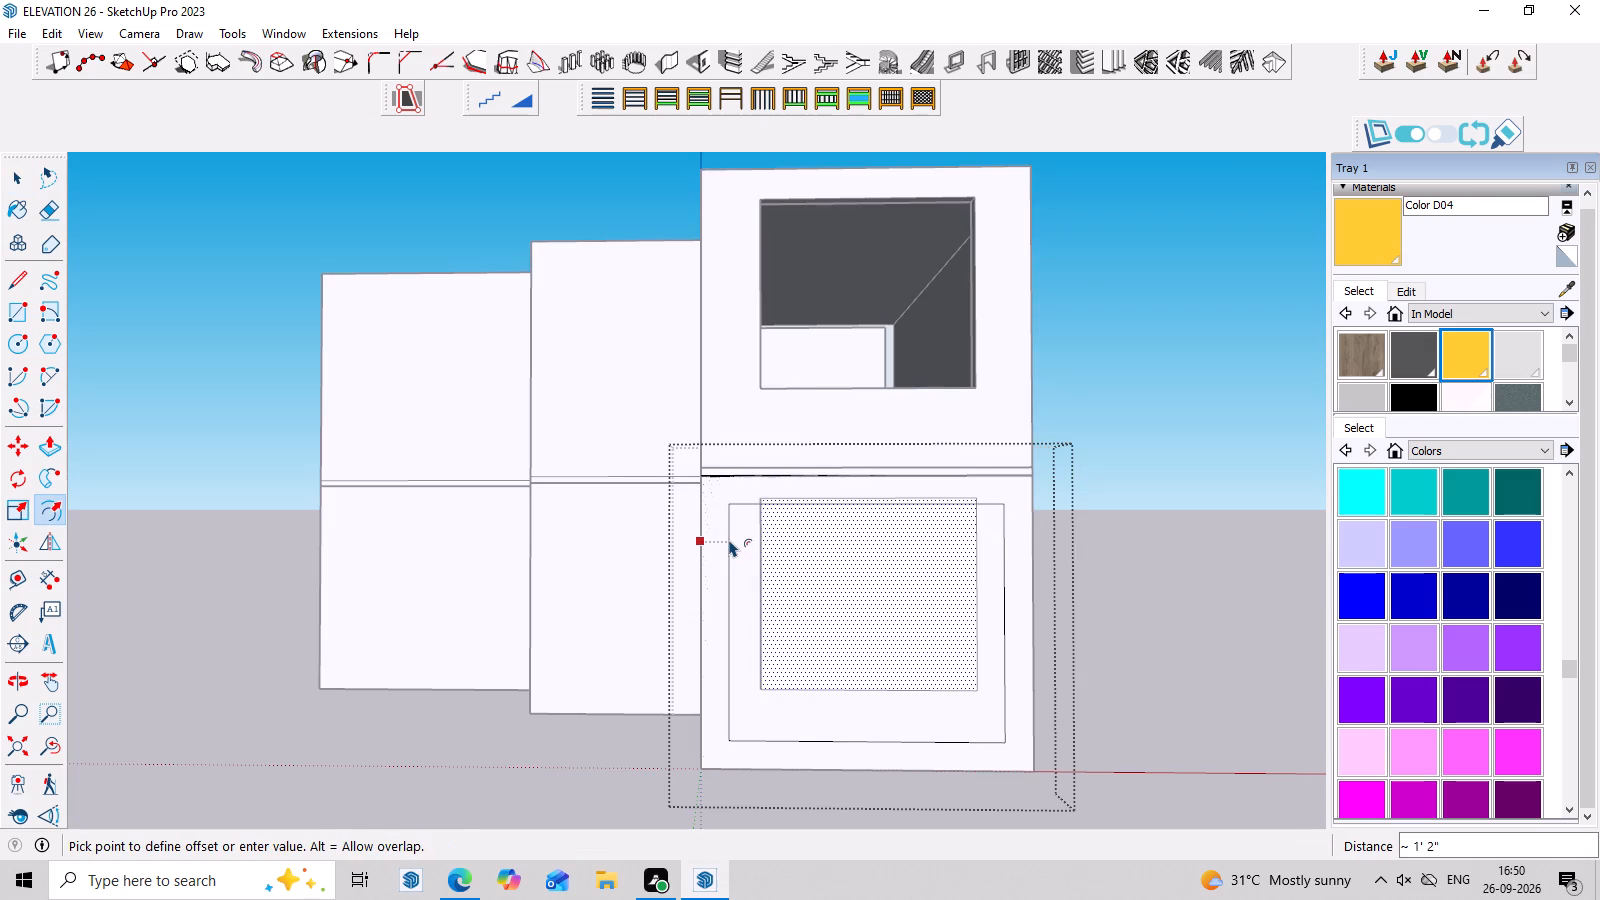
pyautogui.click(717, 534)
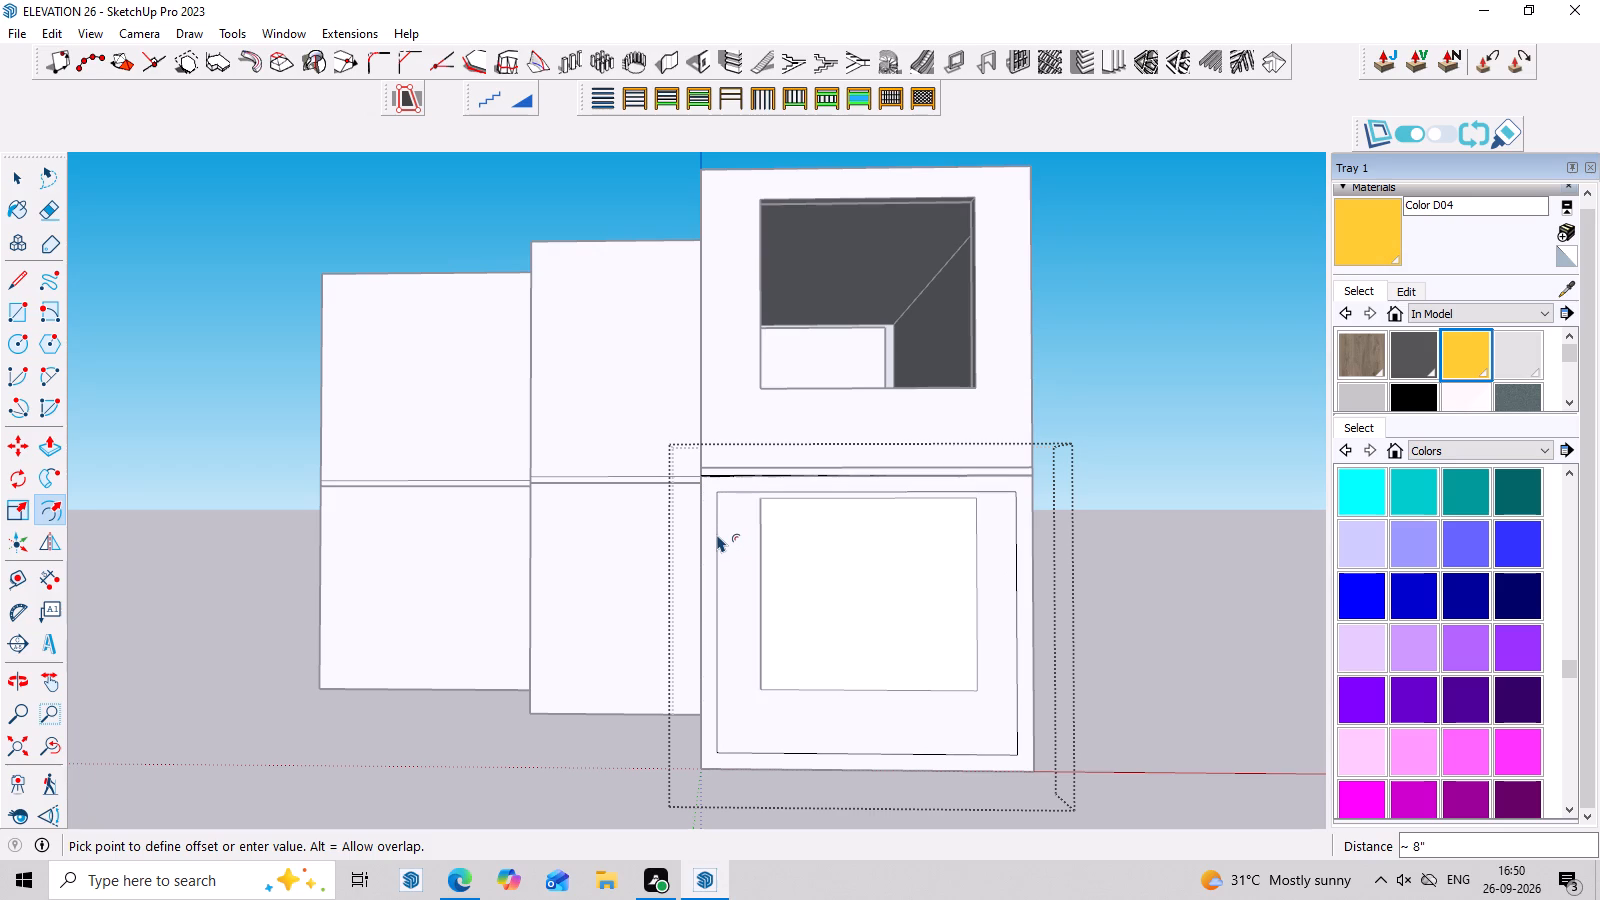
pyautogui.press('space')
pyautogui.click(970, 565)
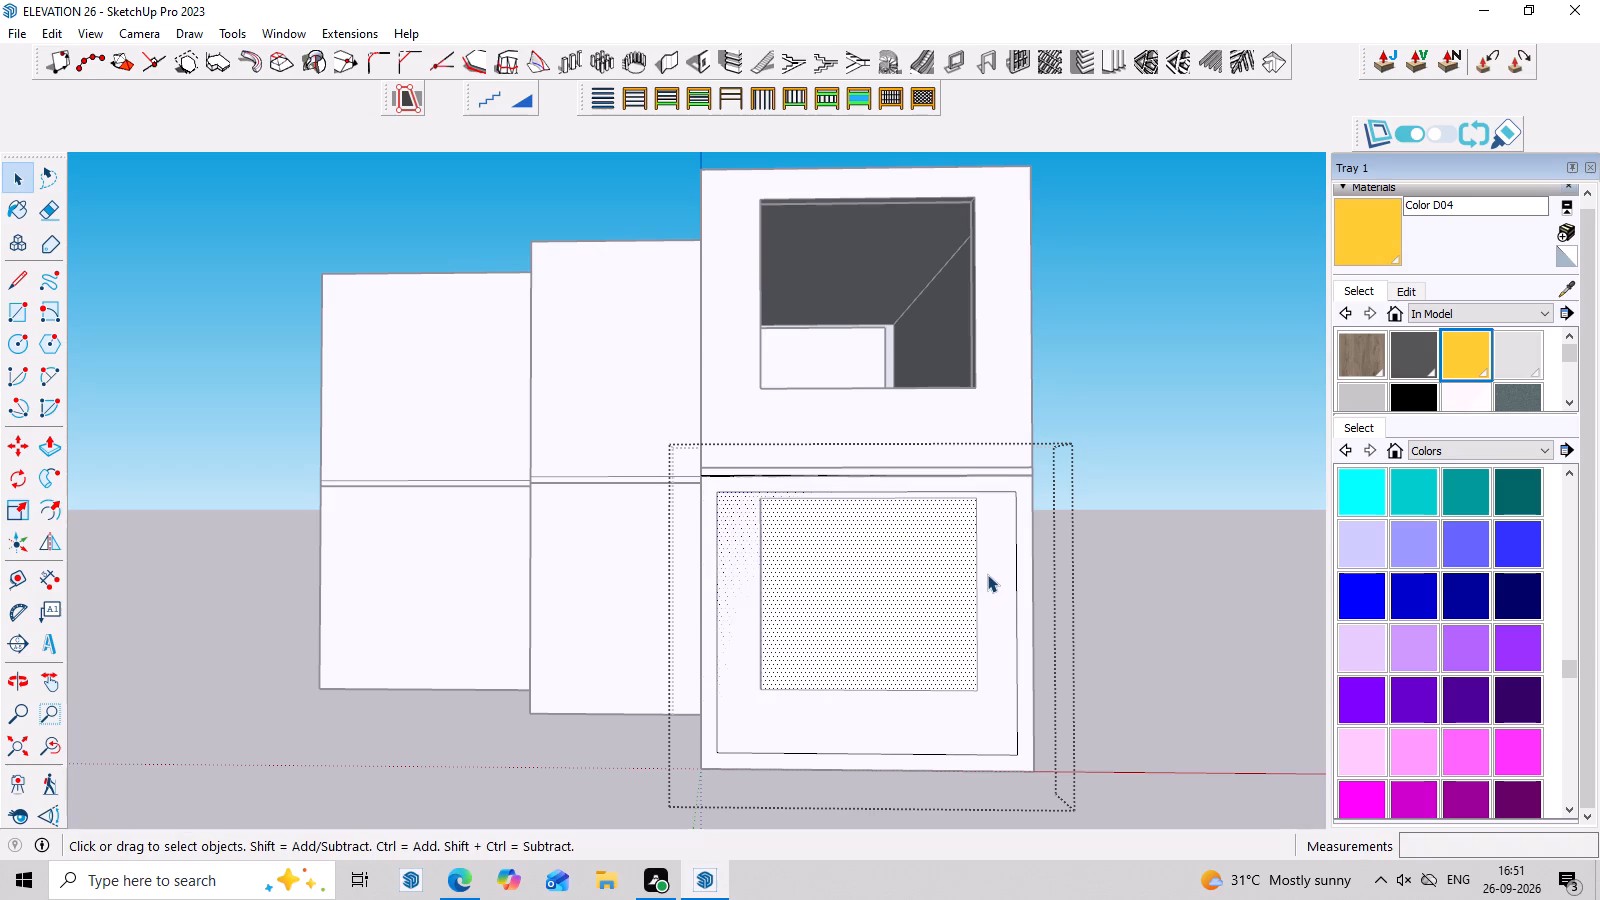
pyautogui.hotkey('ctrl', 'x')
# Push/Pull the frame face outward about 1' 4" from the front wall and close its group.
pyautogui.moveTo(1008, 560); pyautogui.dragTo(1009, 582, button='middle')
pyautogui.press('space')
pyautogui.click(1027, 530)
pyautogui.press('p')
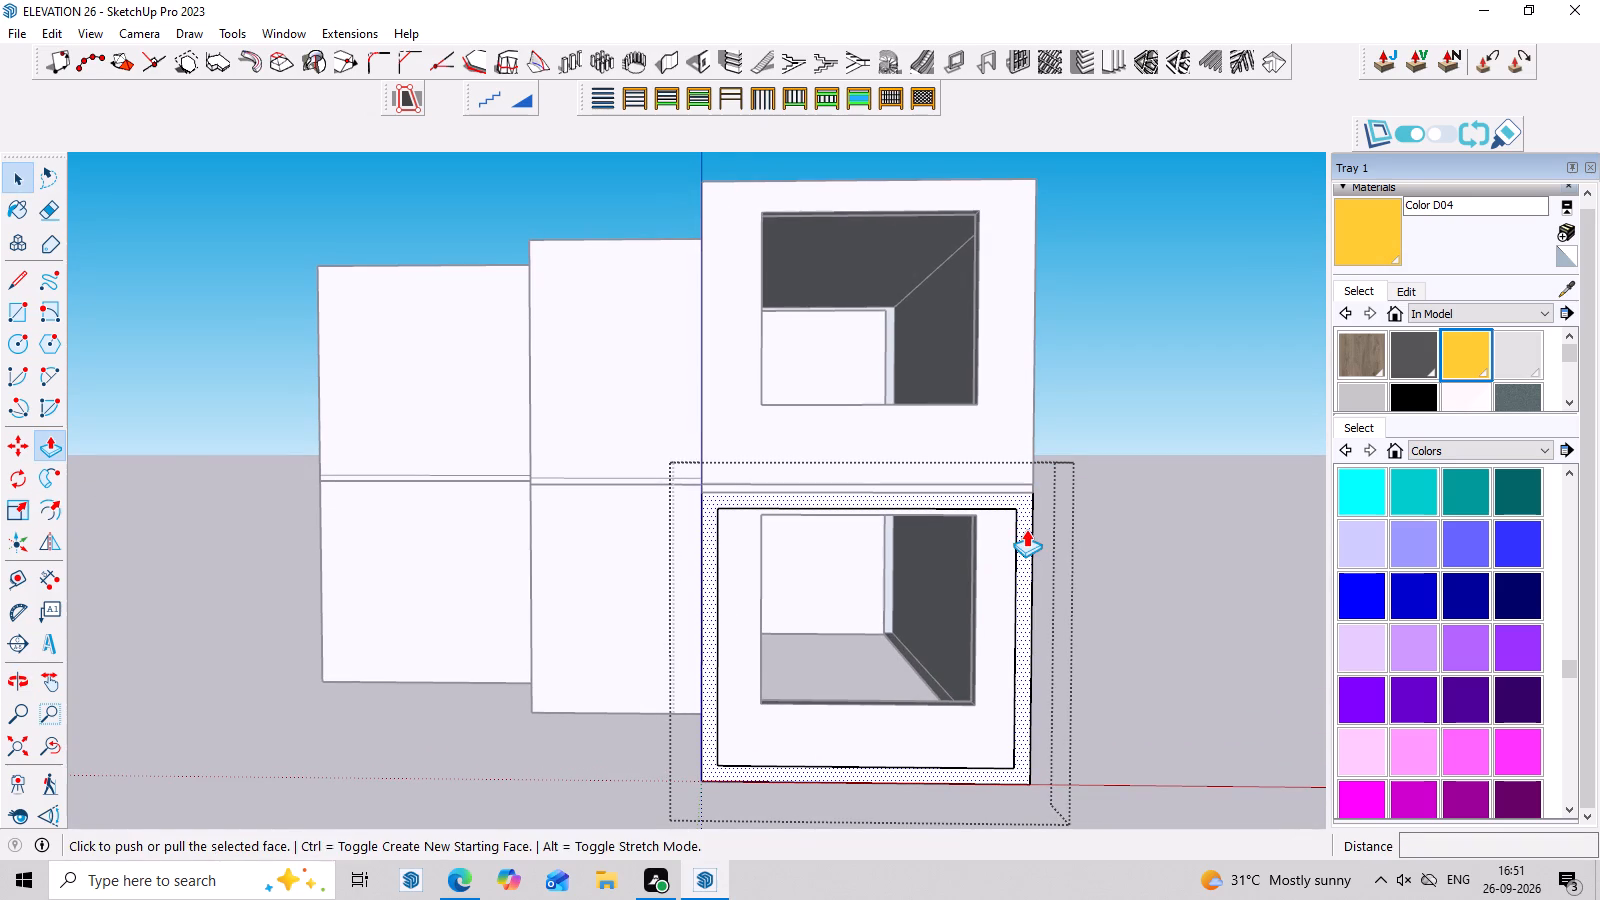
pyautogui.click(1026, 529)
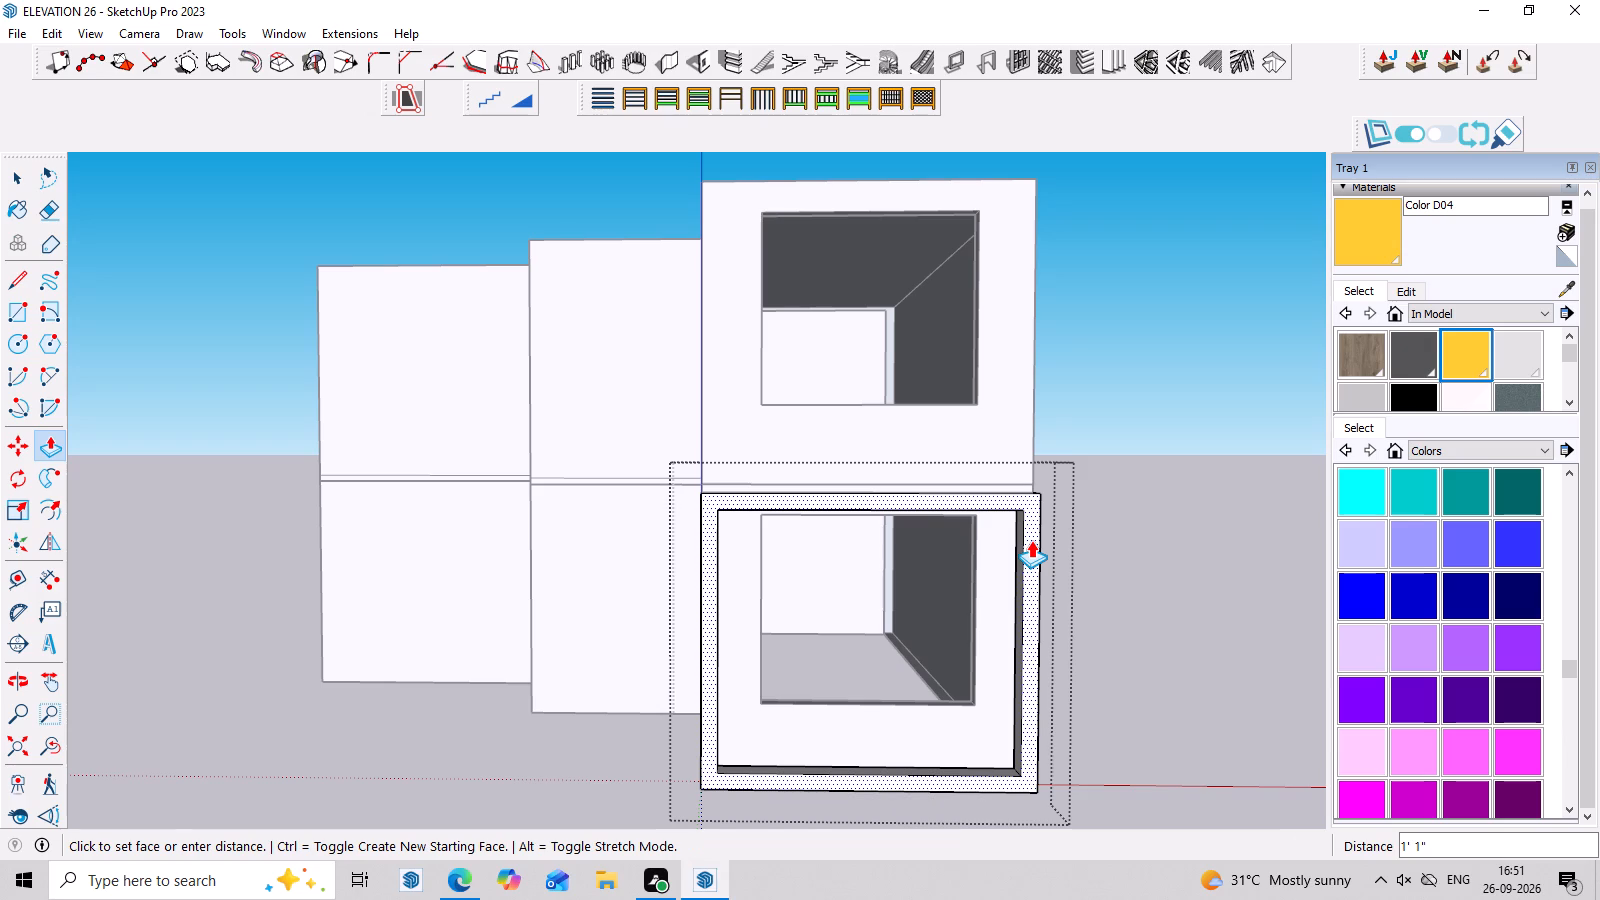
pyautogui.moveTo(1031, 540); pyautogui.dragTo(1034, 614, button='middle')
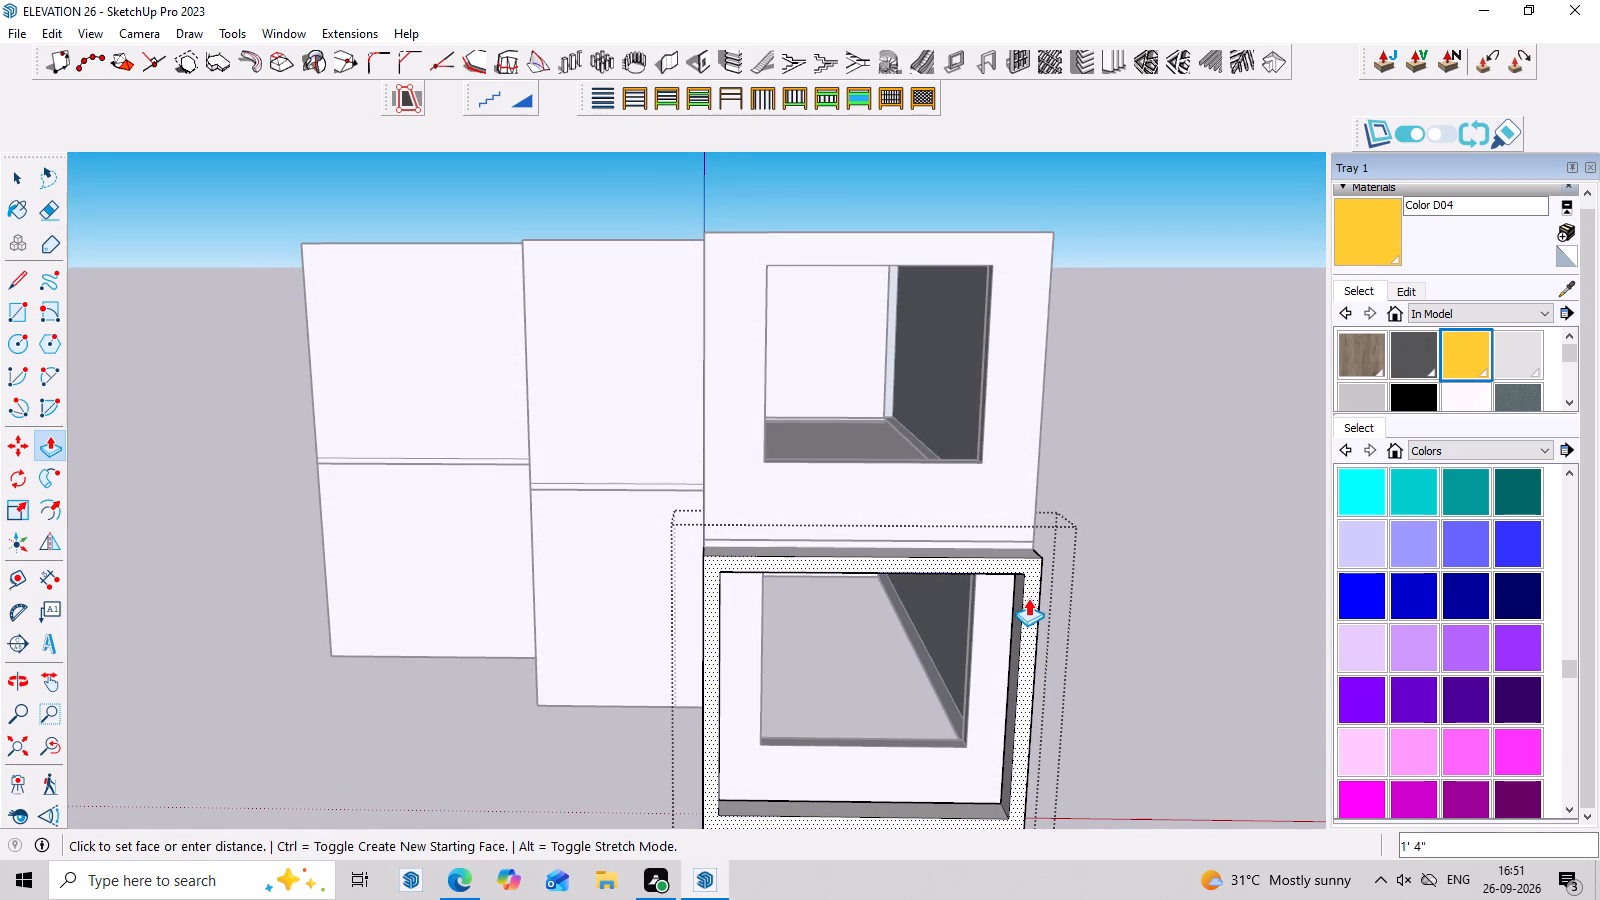
pyautogui.scroll(-2, 1028, 598)
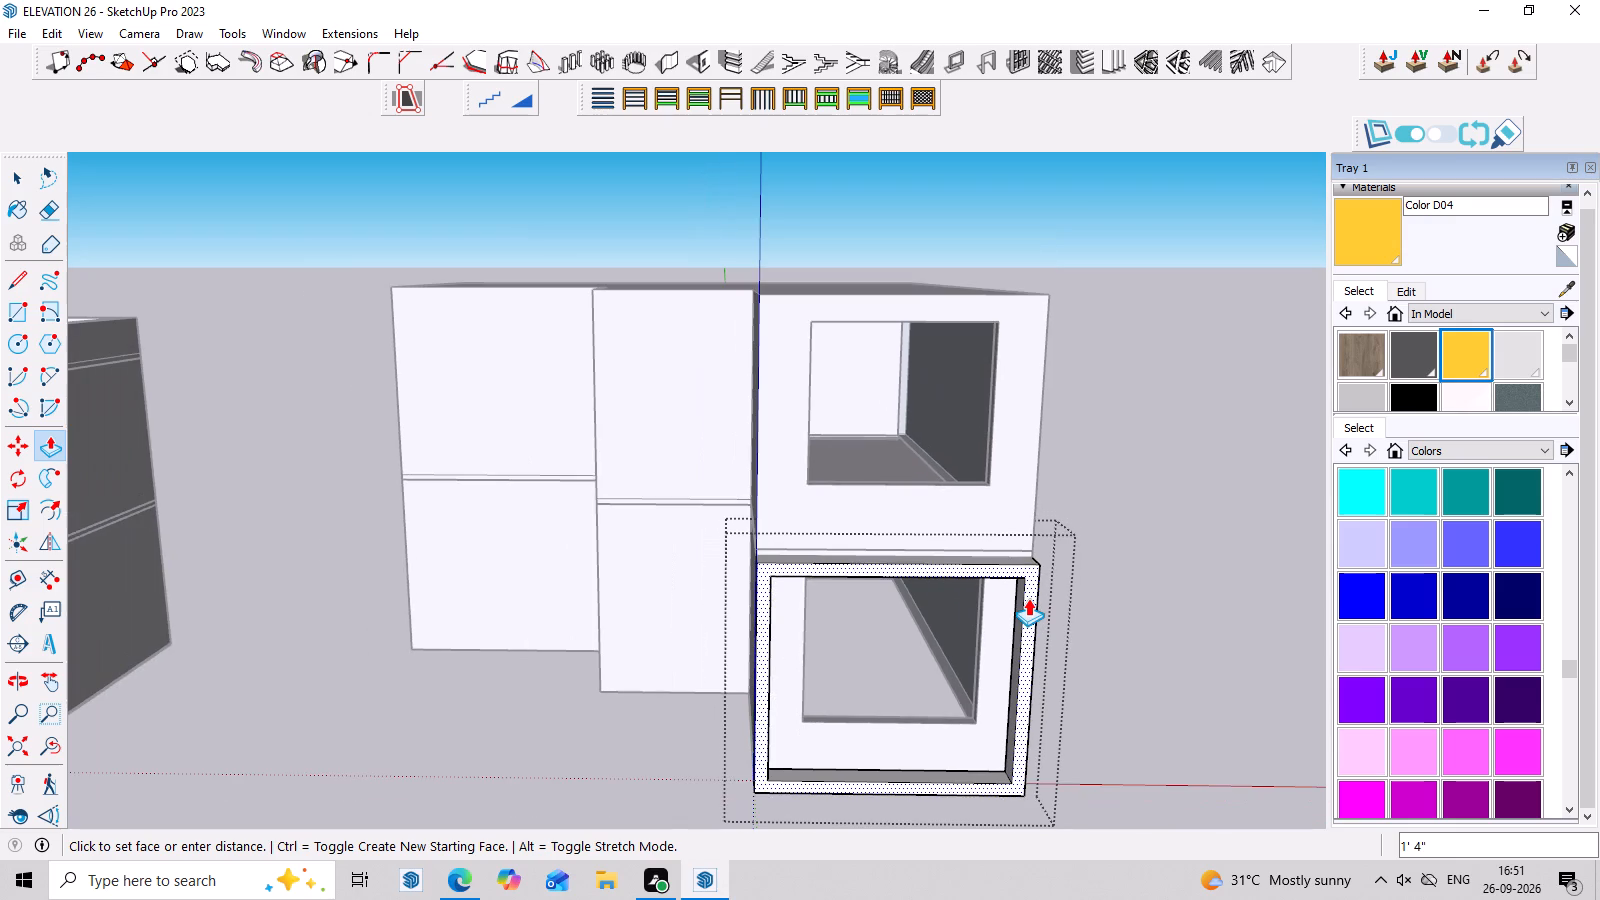
pyautogui.click(1028, 604)
pyautogui.moveTo(1099, 546); pyautogui.dragTo(1121, 472, button='middle')
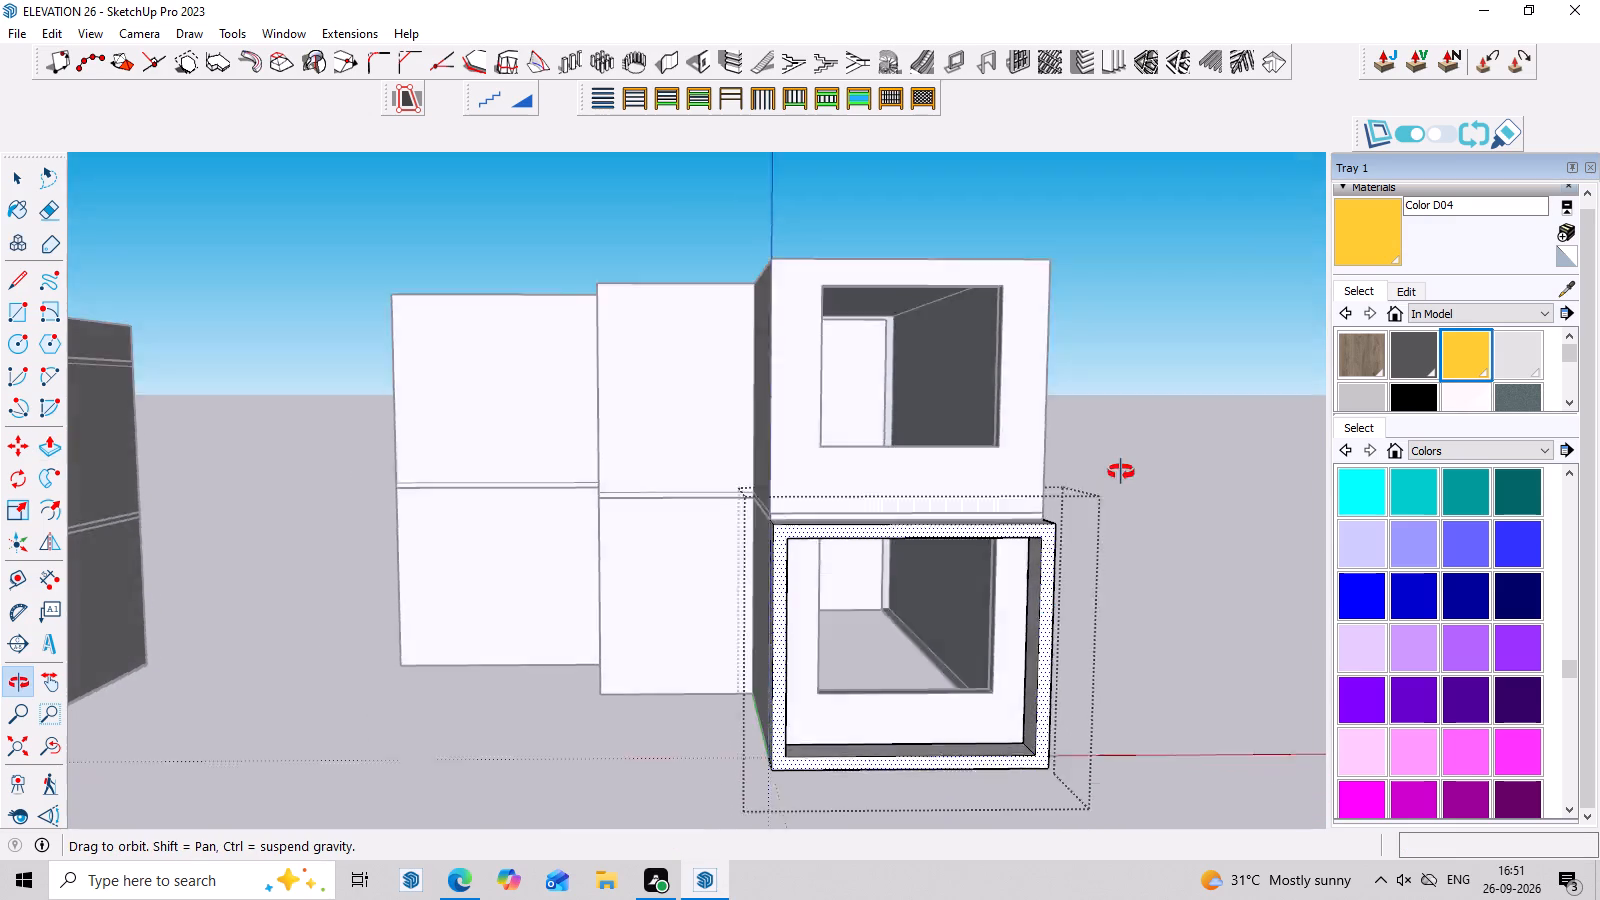
pyautogui.moveTo(1121, 472); pyautogui.dragTo(1128, 564, button='middle')
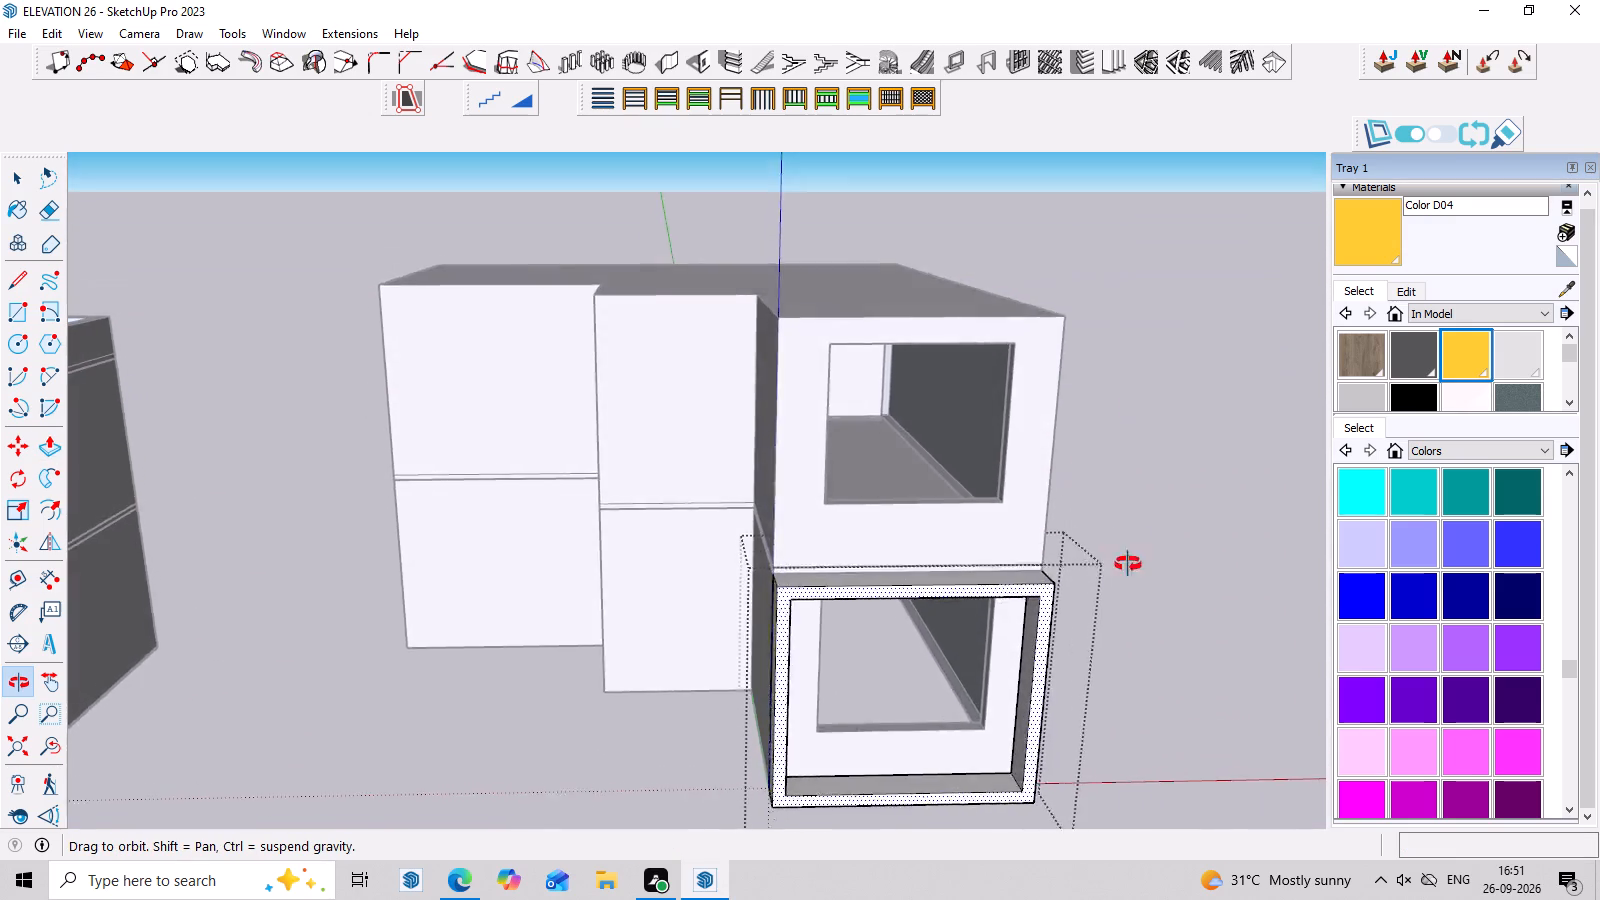
pyautogui.moveTo(1128, 564); pyautogui.dragTo(1111, 351, button='middle')
pyautogui.press('space')
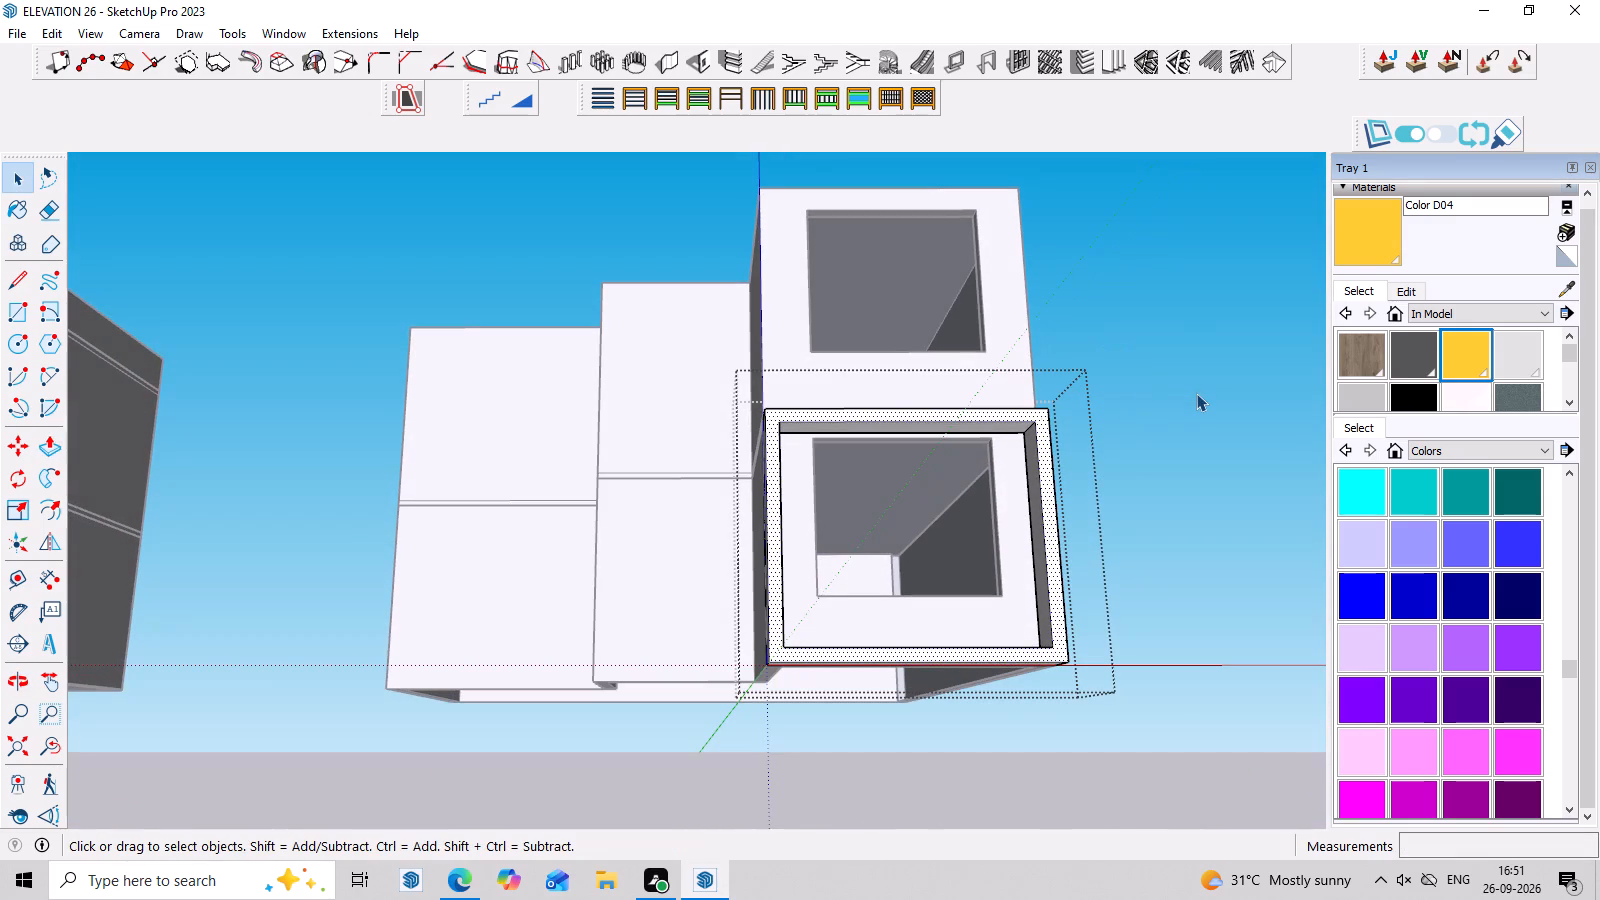
pyautogui.click(1196, 393)
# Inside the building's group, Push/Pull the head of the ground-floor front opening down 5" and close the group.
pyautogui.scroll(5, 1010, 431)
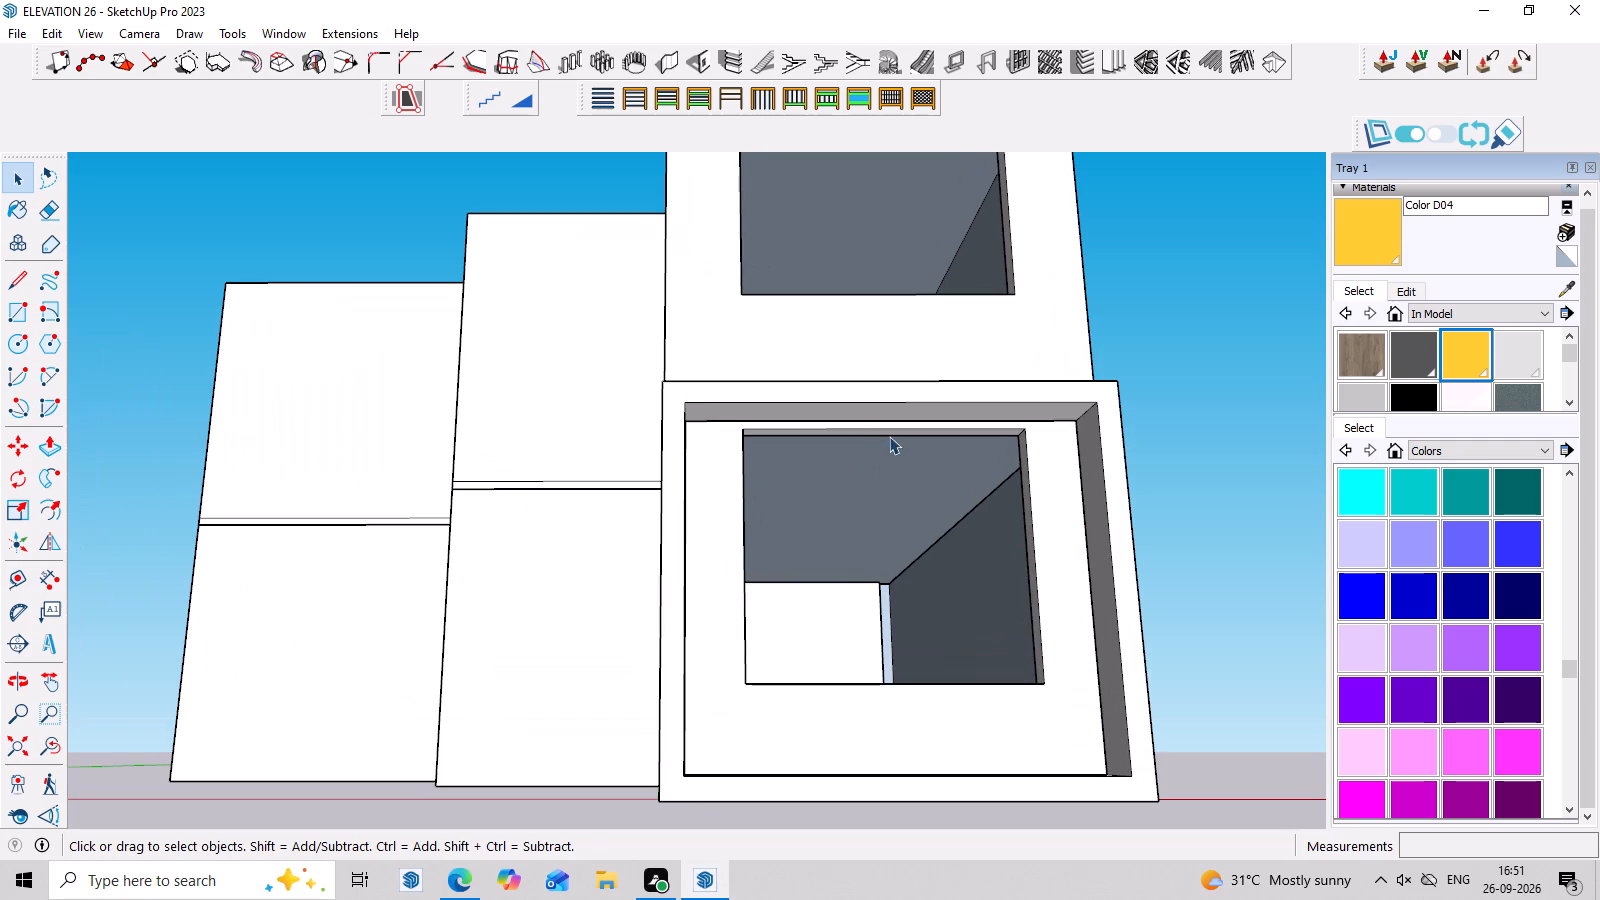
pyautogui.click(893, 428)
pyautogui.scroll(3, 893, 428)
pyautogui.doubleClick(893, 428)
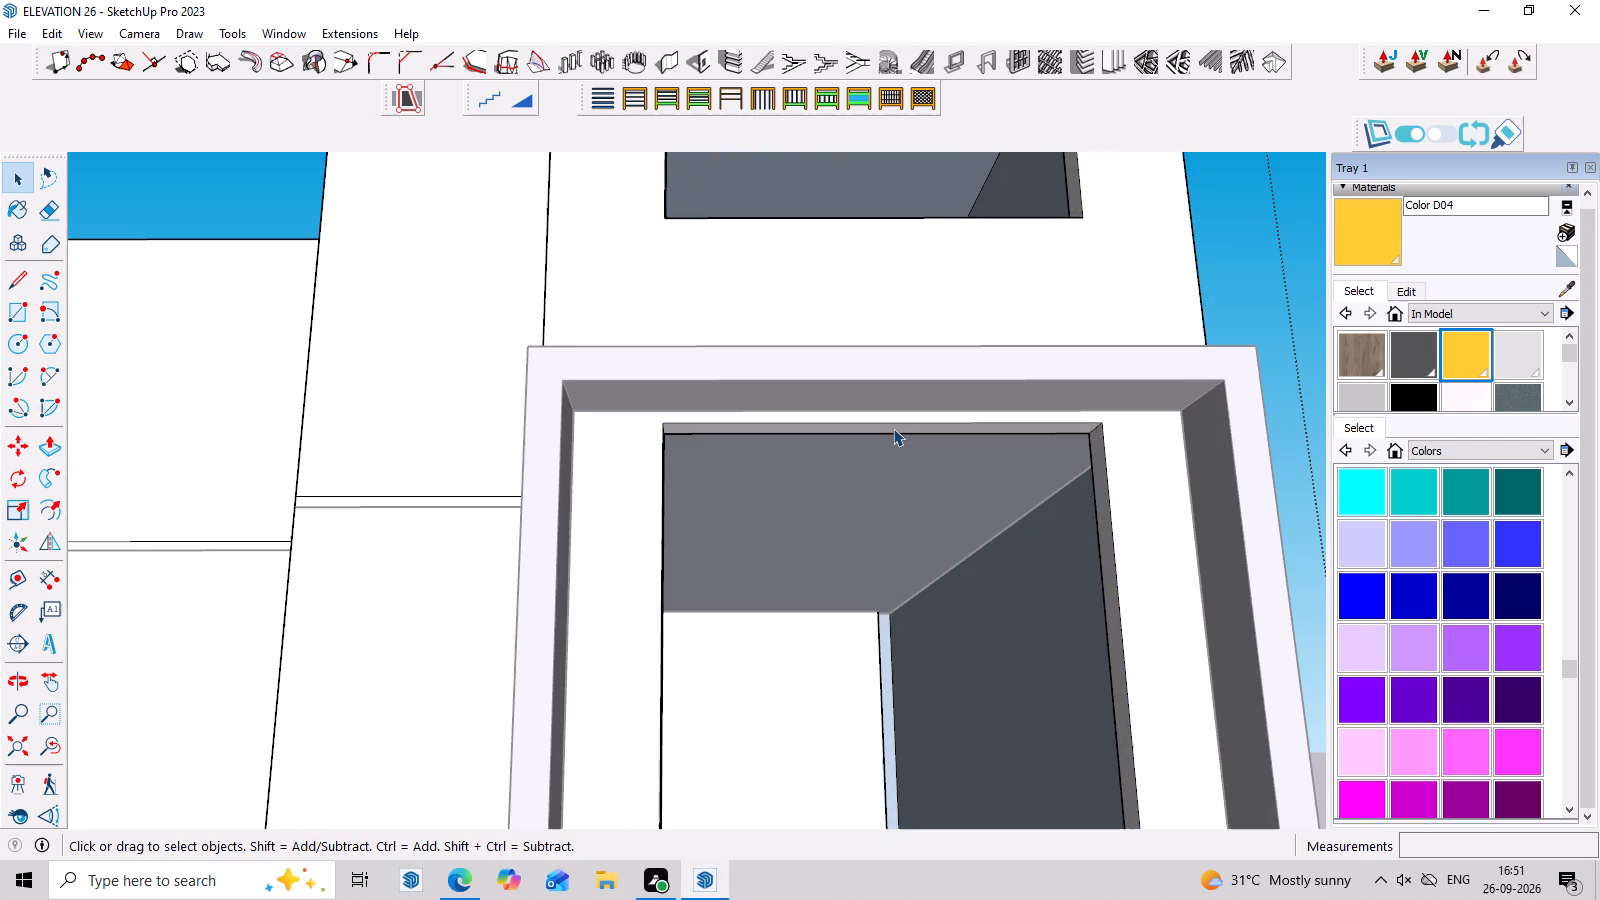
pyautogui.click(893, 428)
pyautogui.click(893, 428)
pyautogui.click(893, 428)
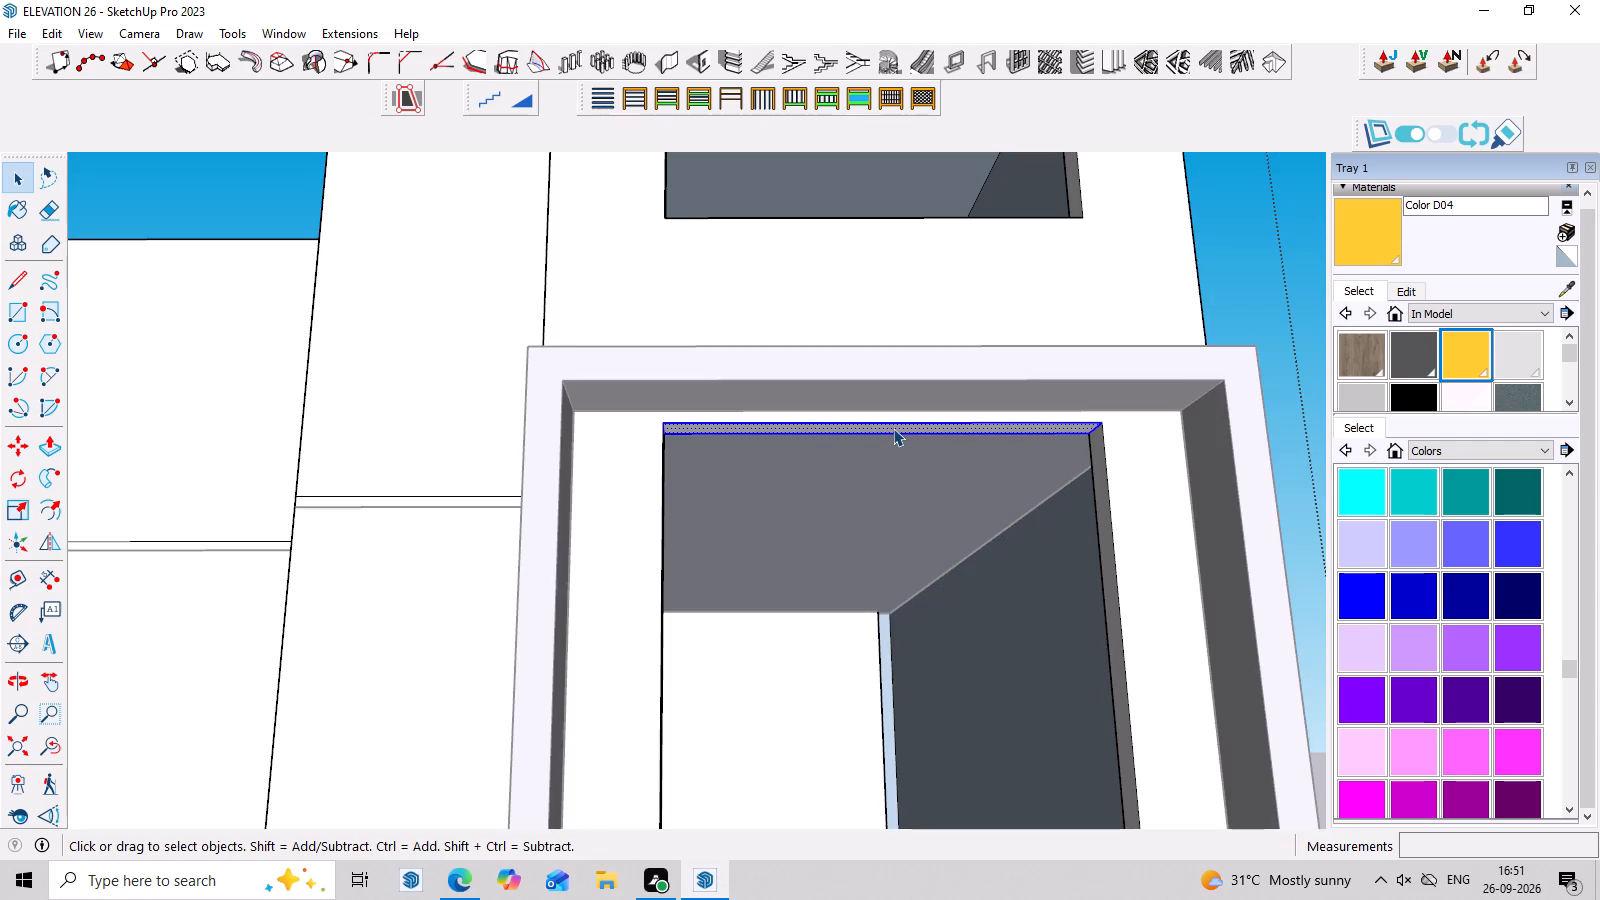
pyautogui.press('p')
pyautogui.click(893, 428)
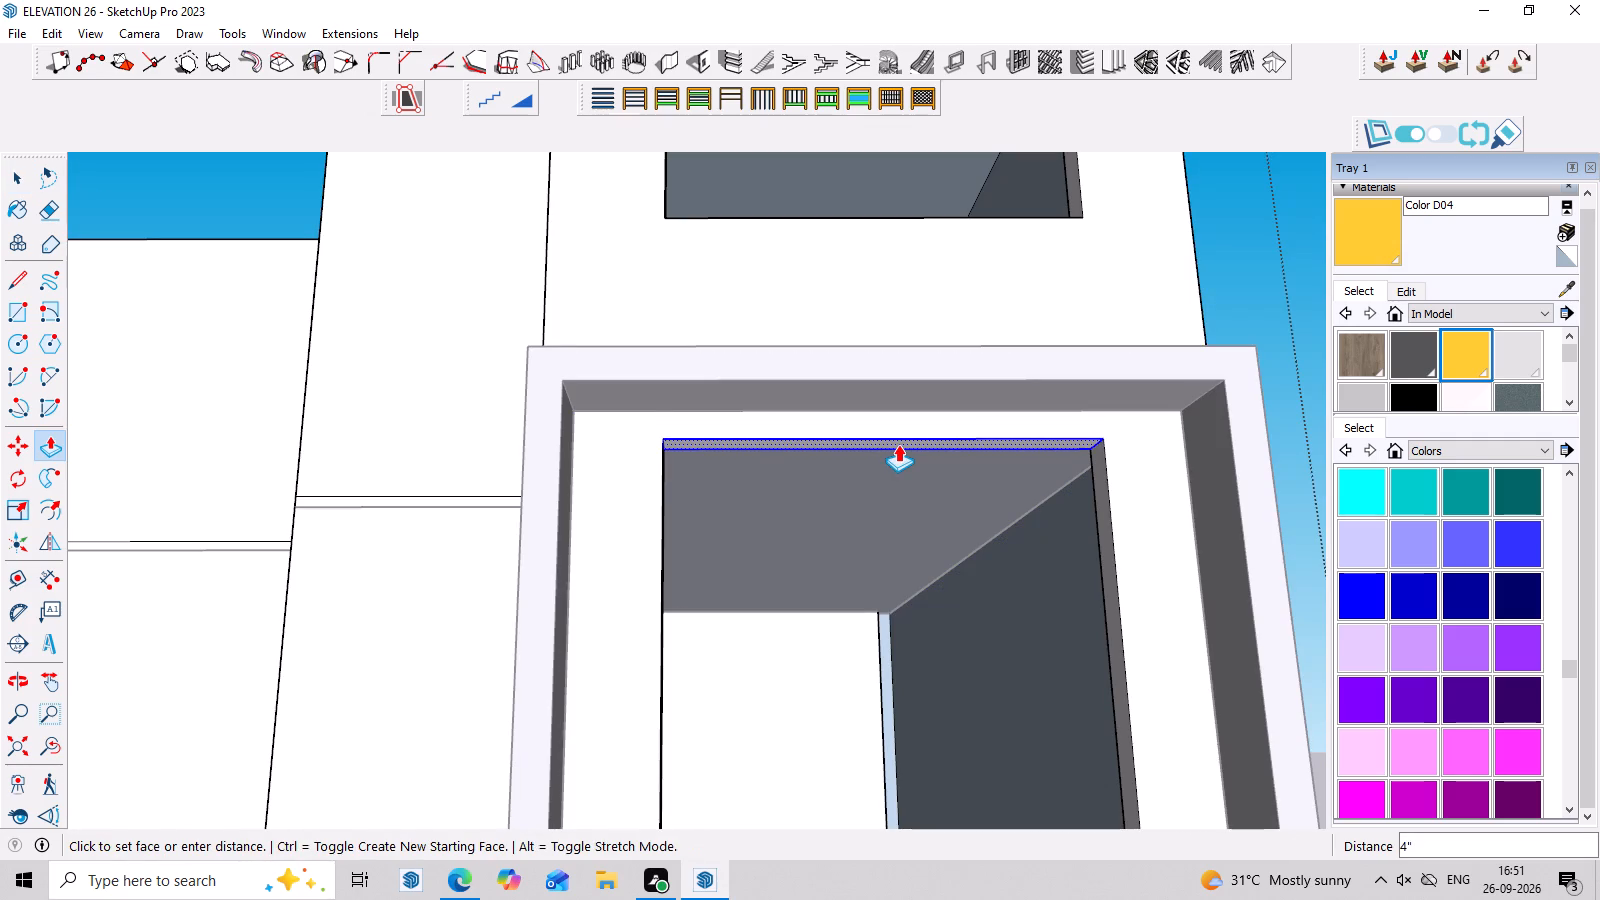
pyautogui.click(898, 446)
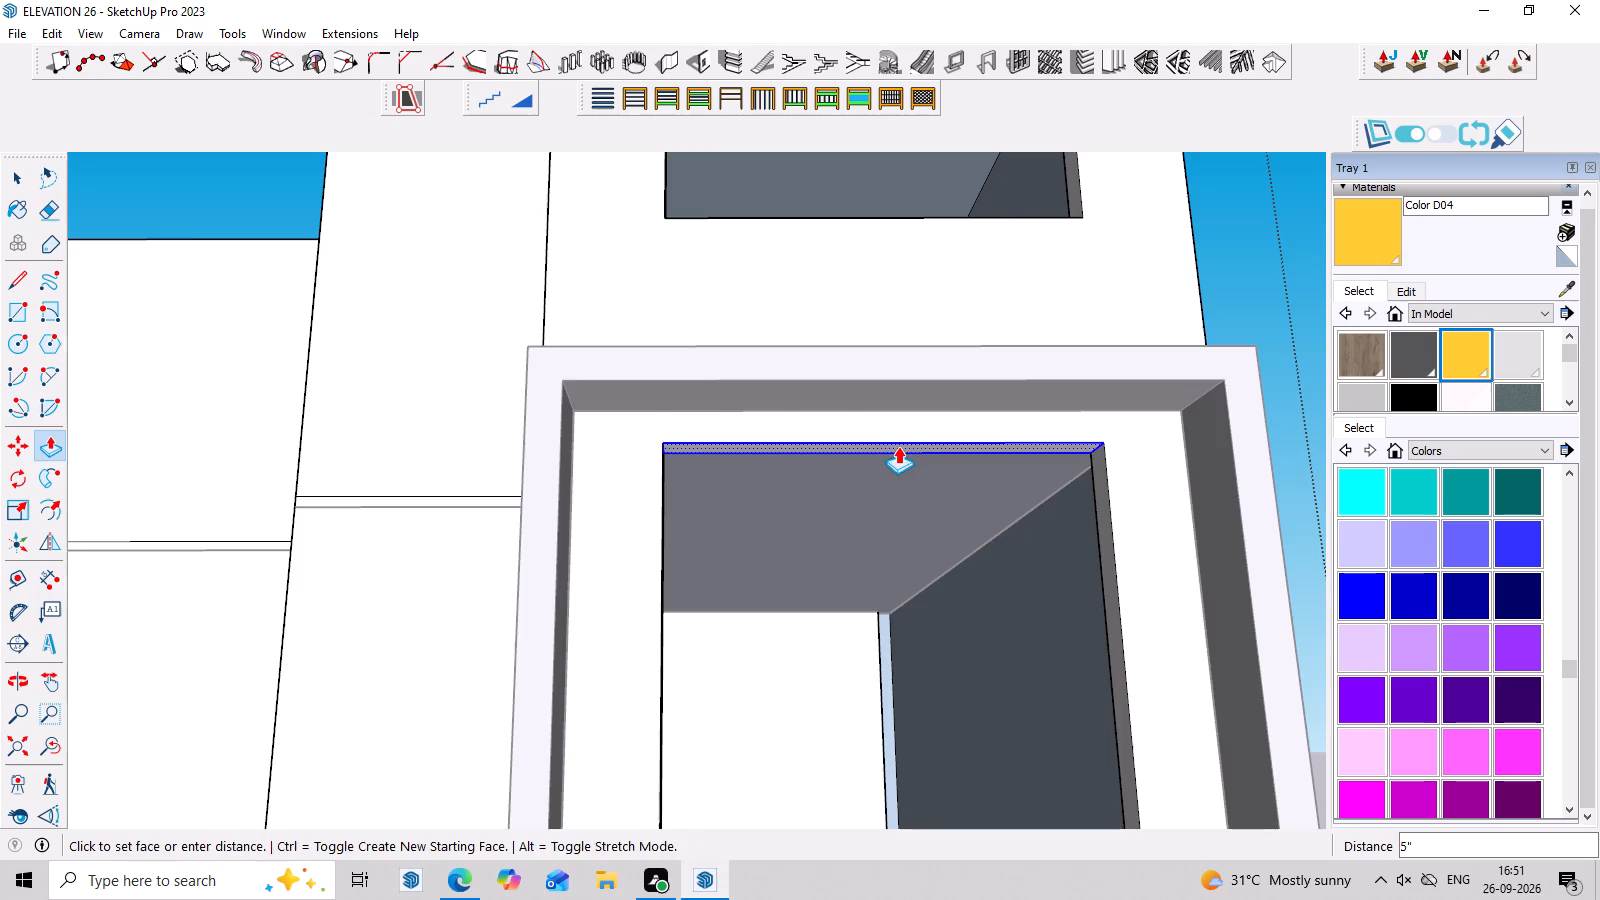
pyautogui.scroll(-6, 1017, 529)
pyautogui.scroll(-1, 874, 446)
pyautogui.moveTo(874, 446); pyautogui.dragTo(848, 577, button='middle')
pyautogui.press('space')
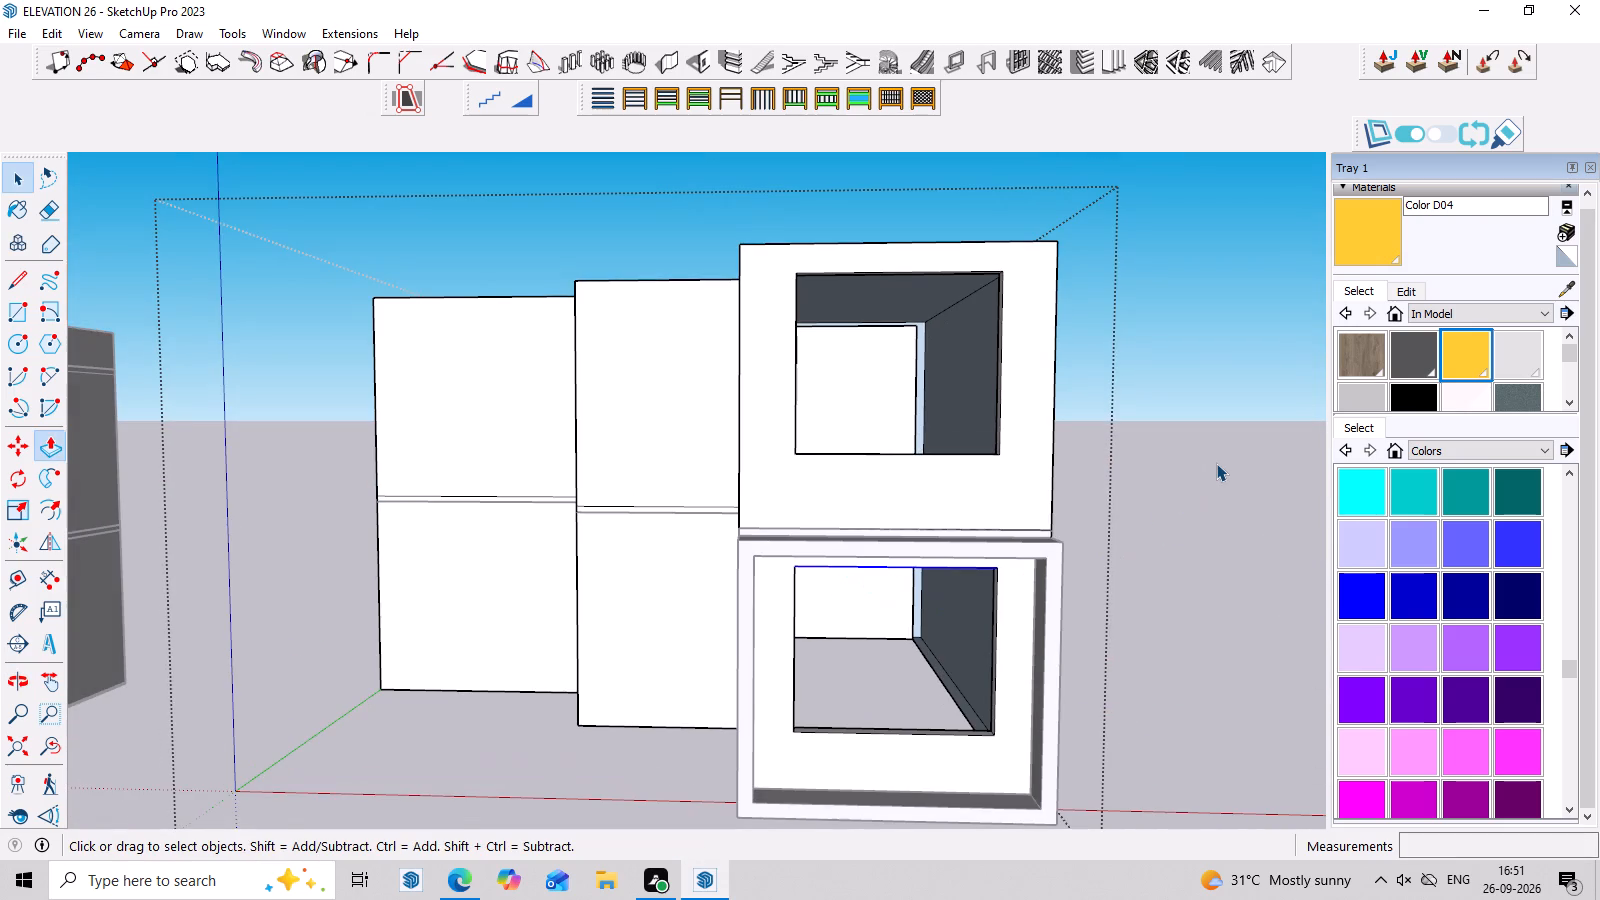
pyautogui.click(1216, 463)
# Examine the stepped building's front, its two openings and the projecting frame from several angles.
pyautogui.scroll(-3, 1170, 362)
pyautogui.moveTo(1152, 323); pyautogui.dragTo(1145, 414, button='middle')
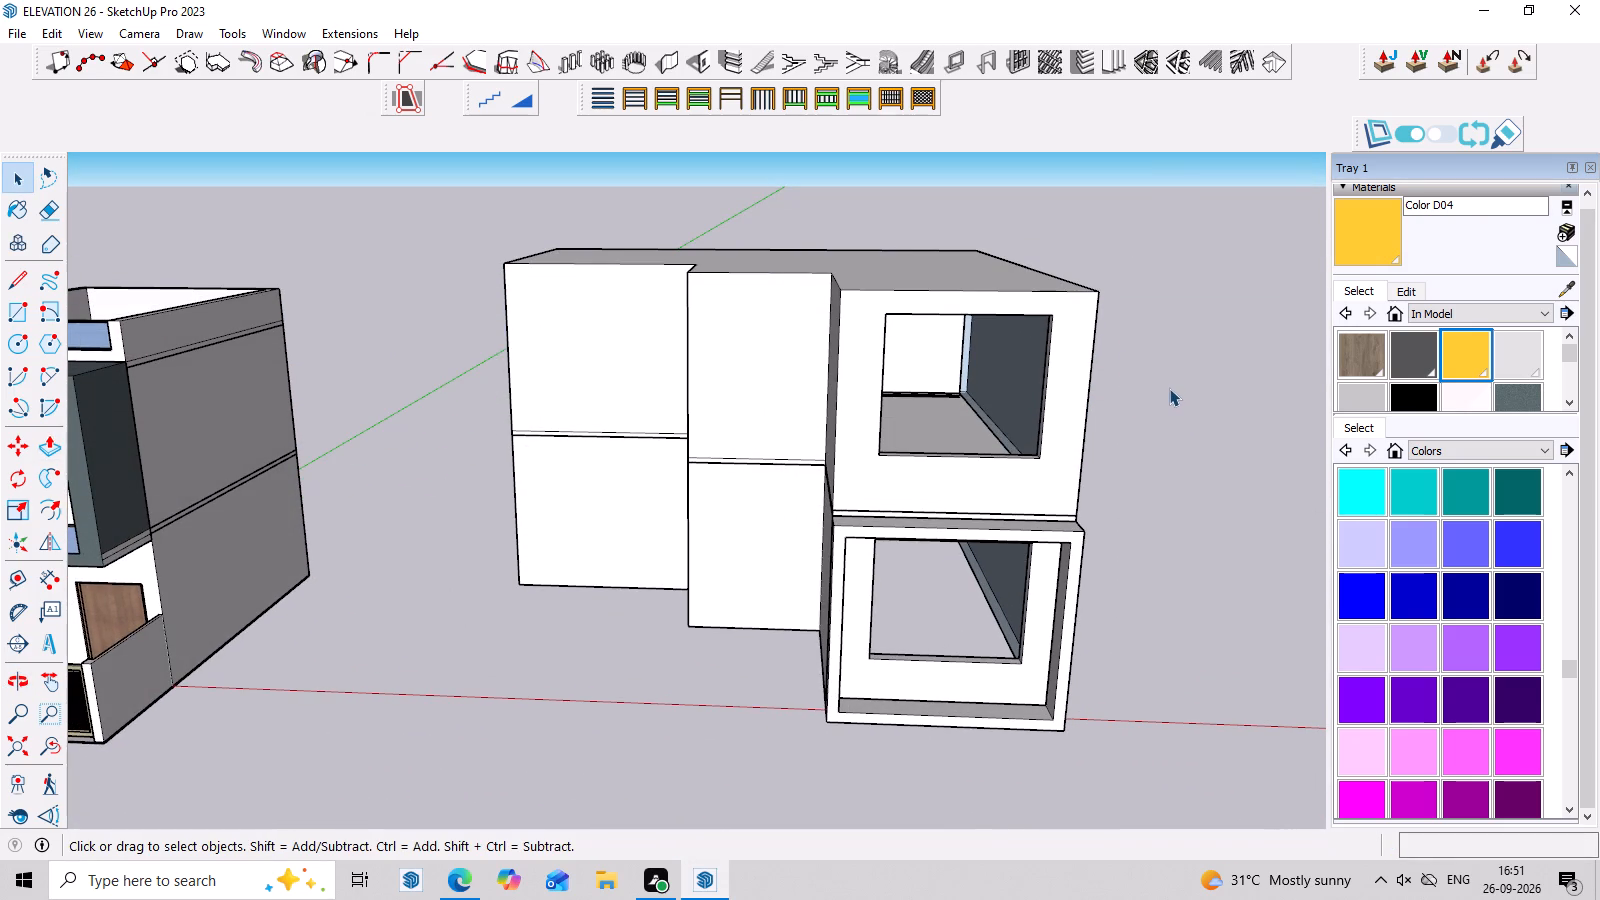
pyautogui.scroll(2, 1169, 388)
pyautogui.moveTo(1169, 386); pyautogui.dragTo(1180, 292, button='middle')
pyautogui.scroll(1, 1169, 352)
pyautogui.moveTo(1170, 357); pyautogui.dragTo(1238, 351, button='middle')
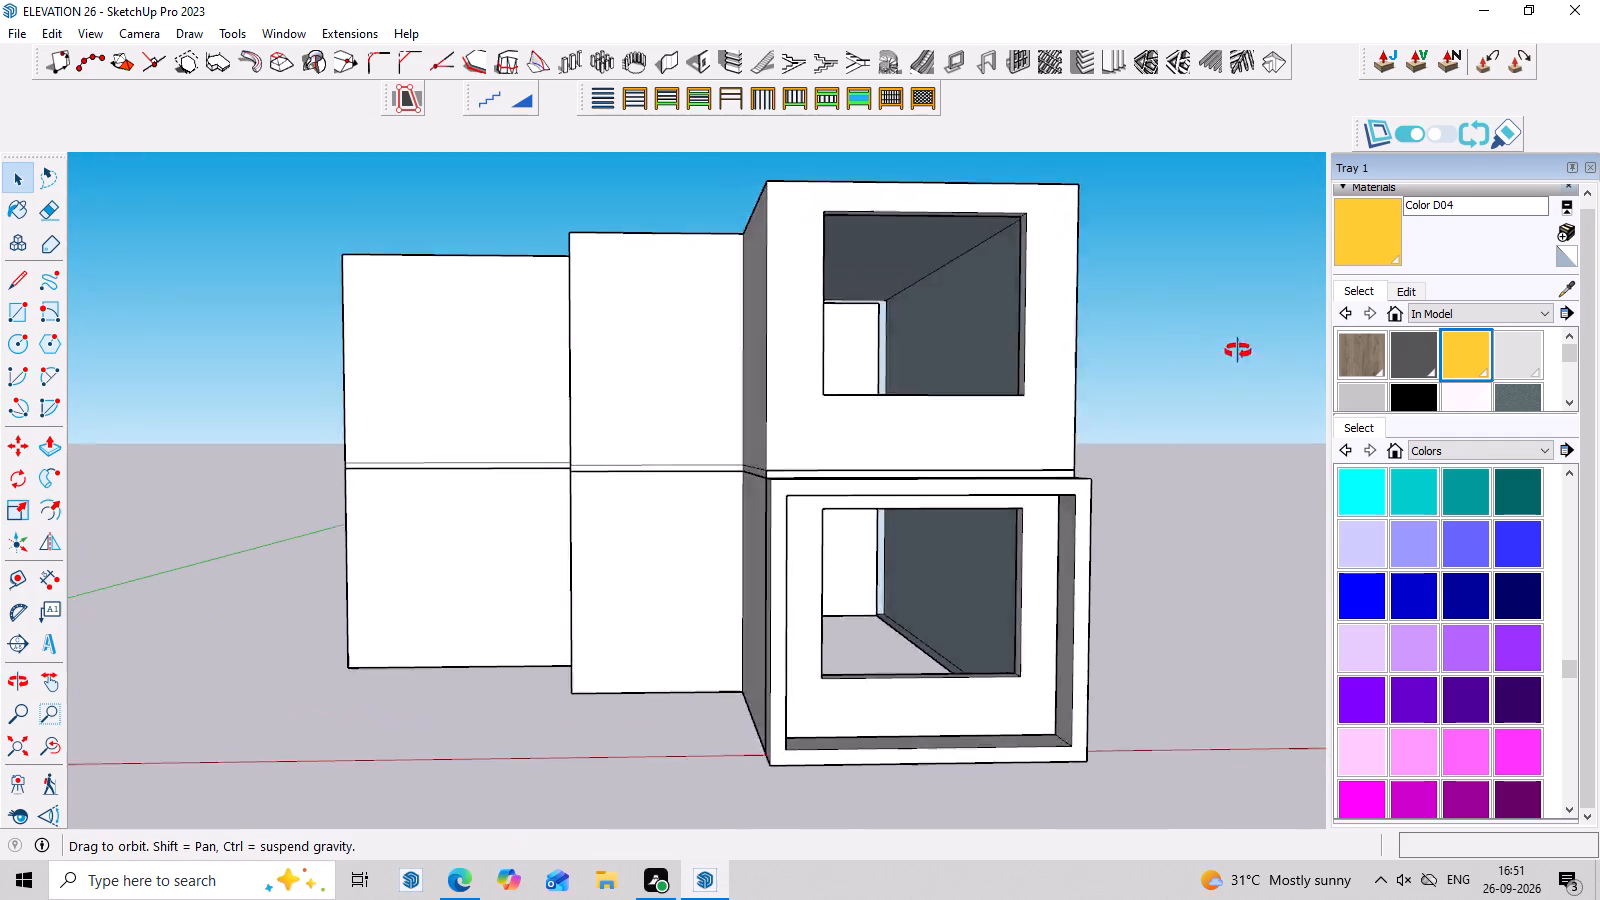
pyautogui.moveTo(1238, 351); pyautogui.dragTo(1207, 385, button='middle')
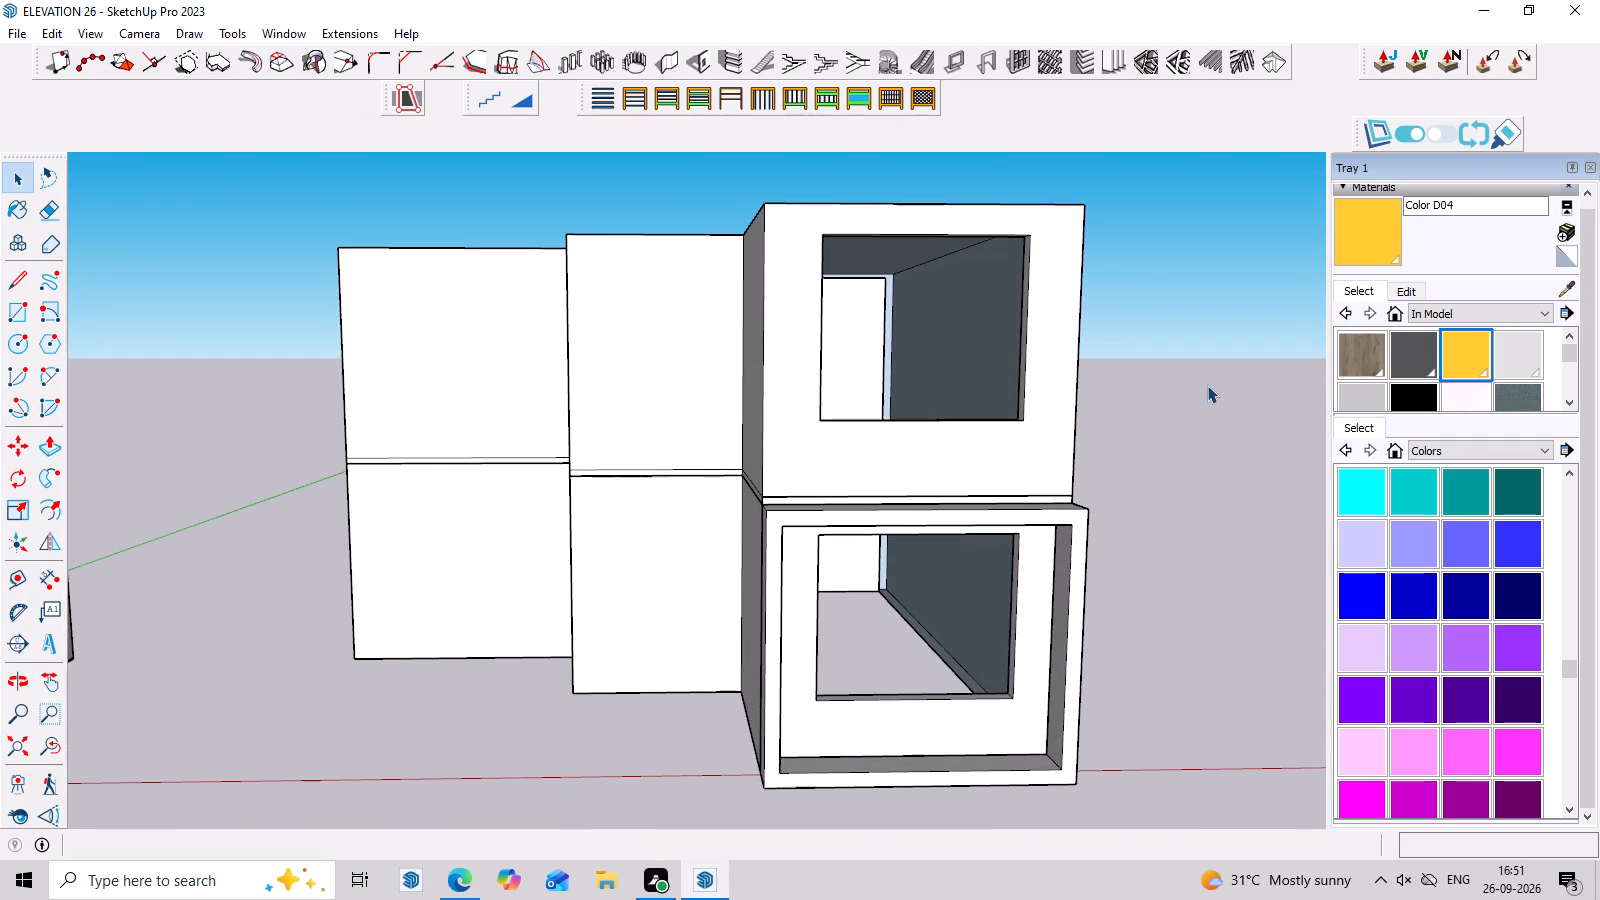
pyautogui.scroll(2, 731, 301)
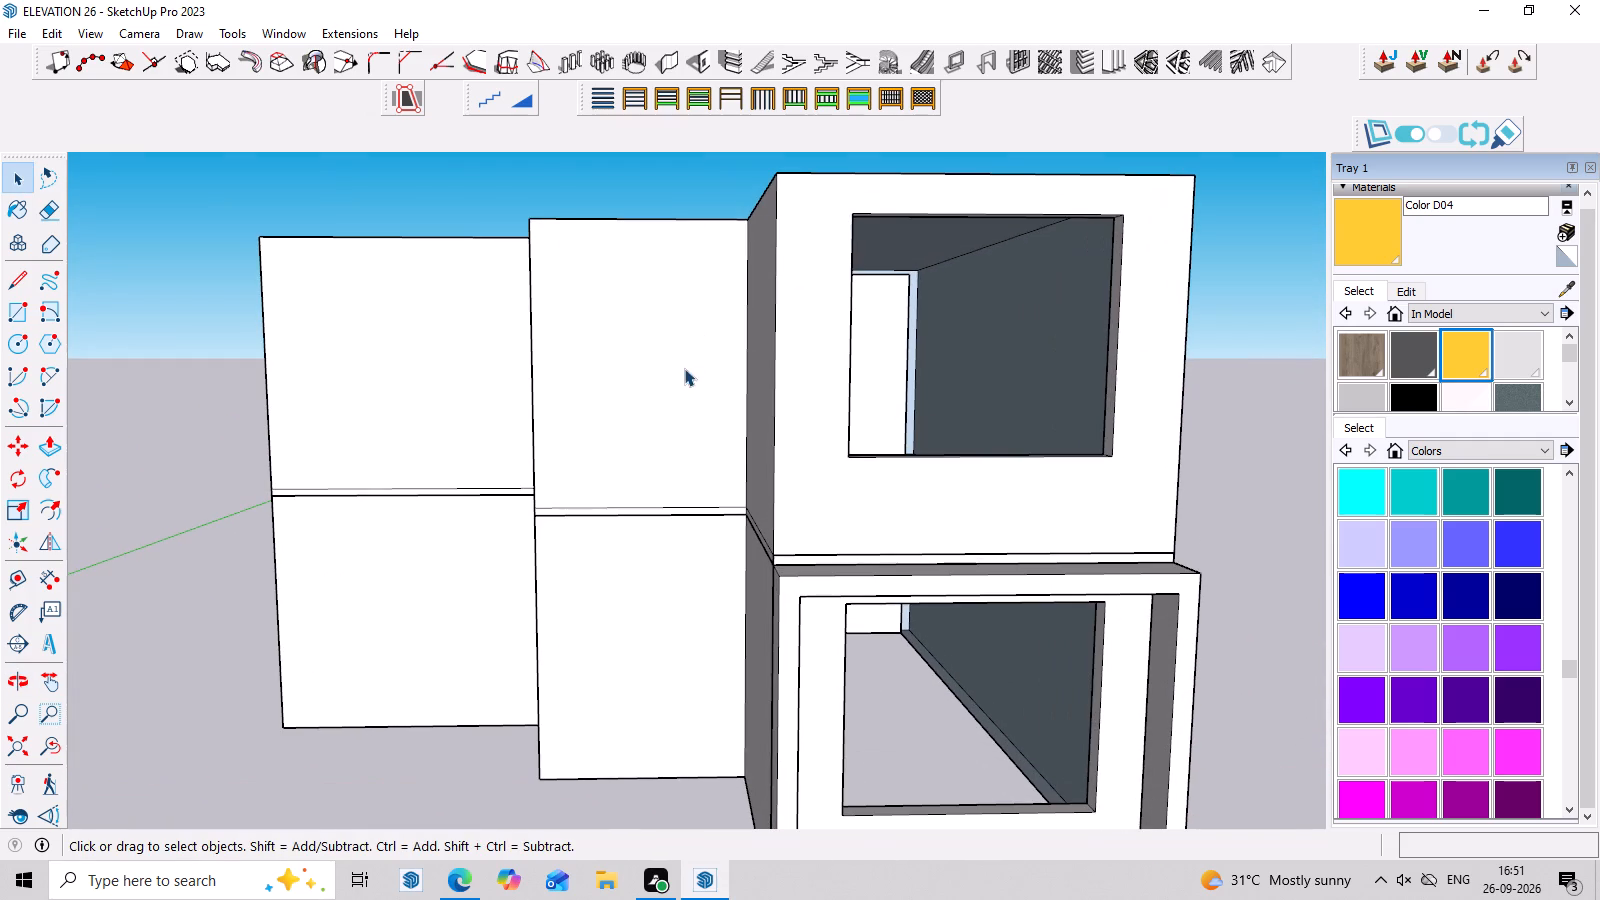
pyautogui.moveTo(577, 266); pyautogui.dragTo(455, 298, button='middle')
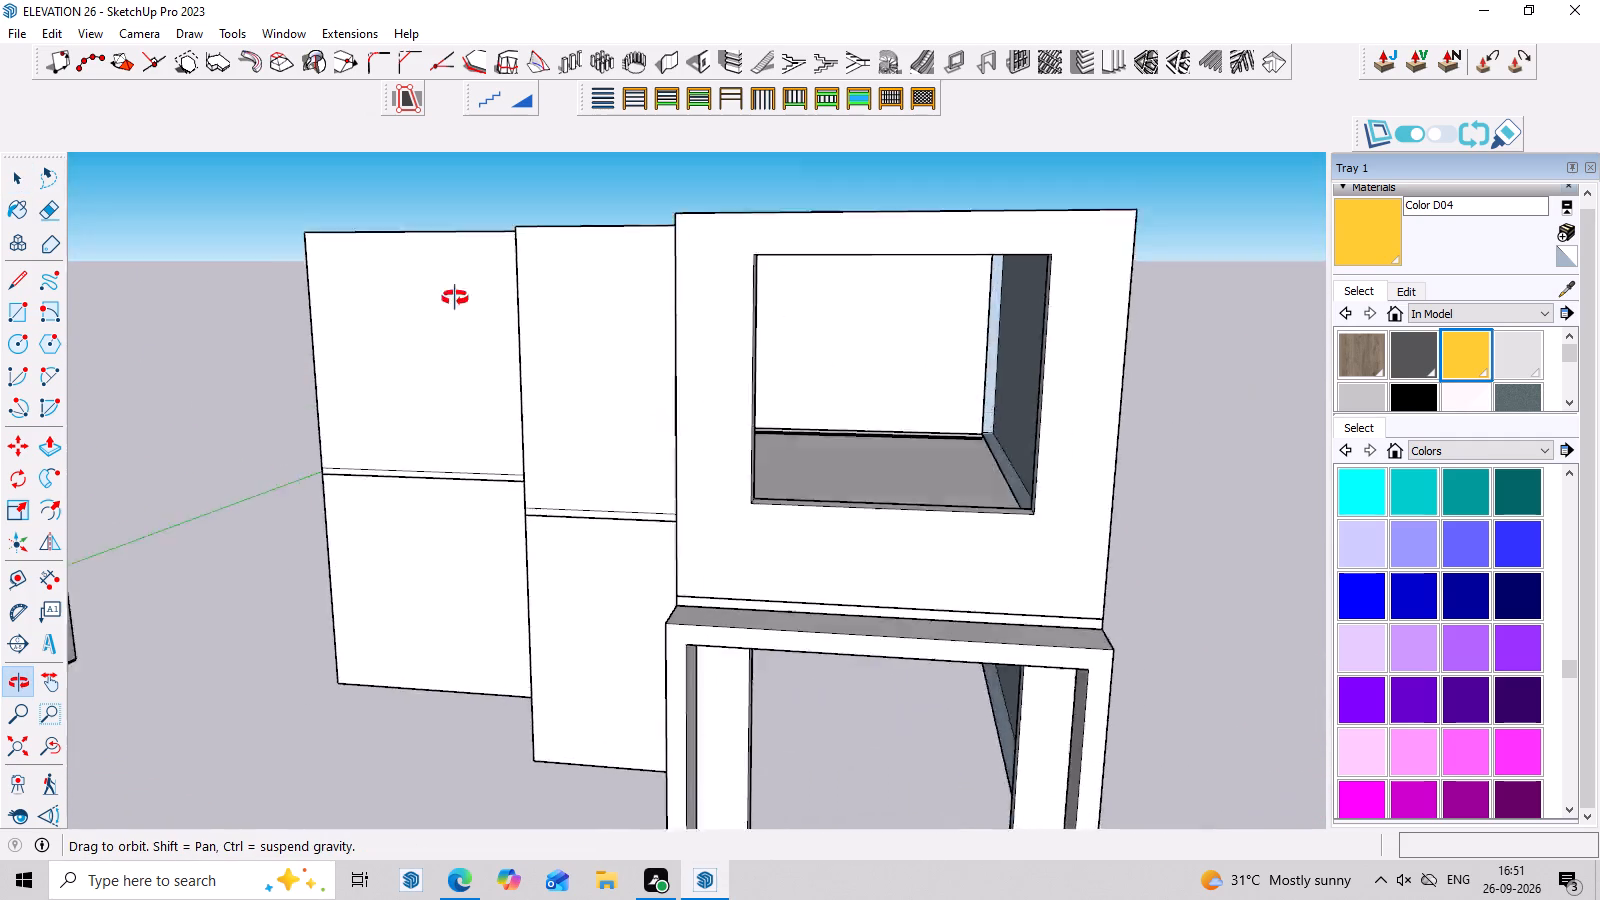
pyautogui.moveTo(455, 298); pyautogui.dragTo(522, 341, button='middle')
pyautogui.moveTo(565, 352); pyautogui.dragTo(451, 319, button='middle')
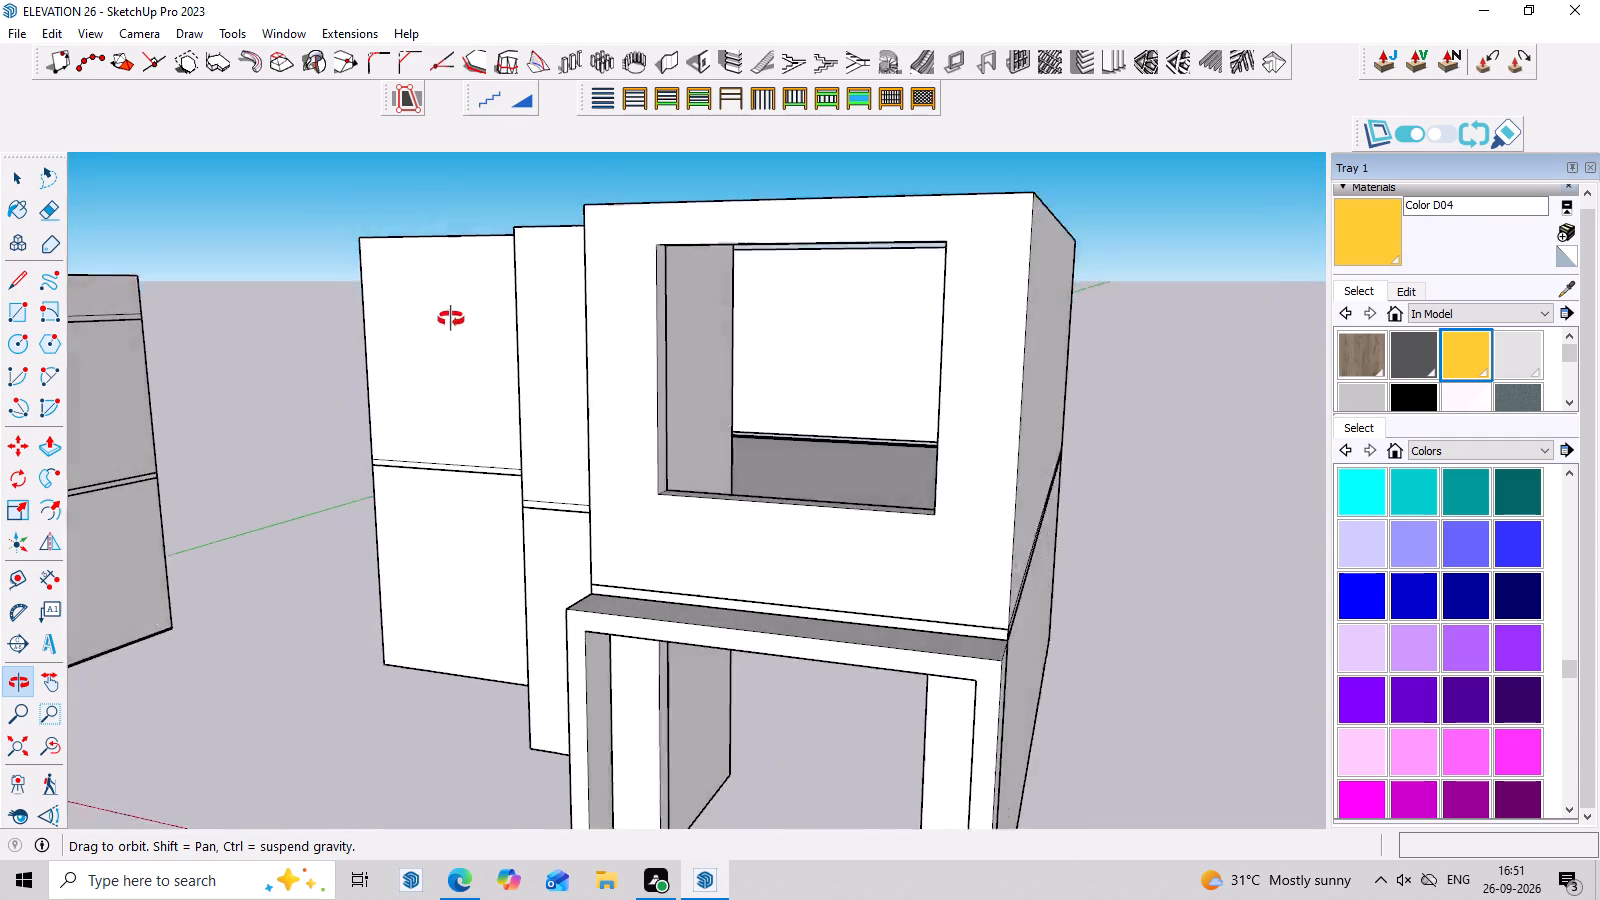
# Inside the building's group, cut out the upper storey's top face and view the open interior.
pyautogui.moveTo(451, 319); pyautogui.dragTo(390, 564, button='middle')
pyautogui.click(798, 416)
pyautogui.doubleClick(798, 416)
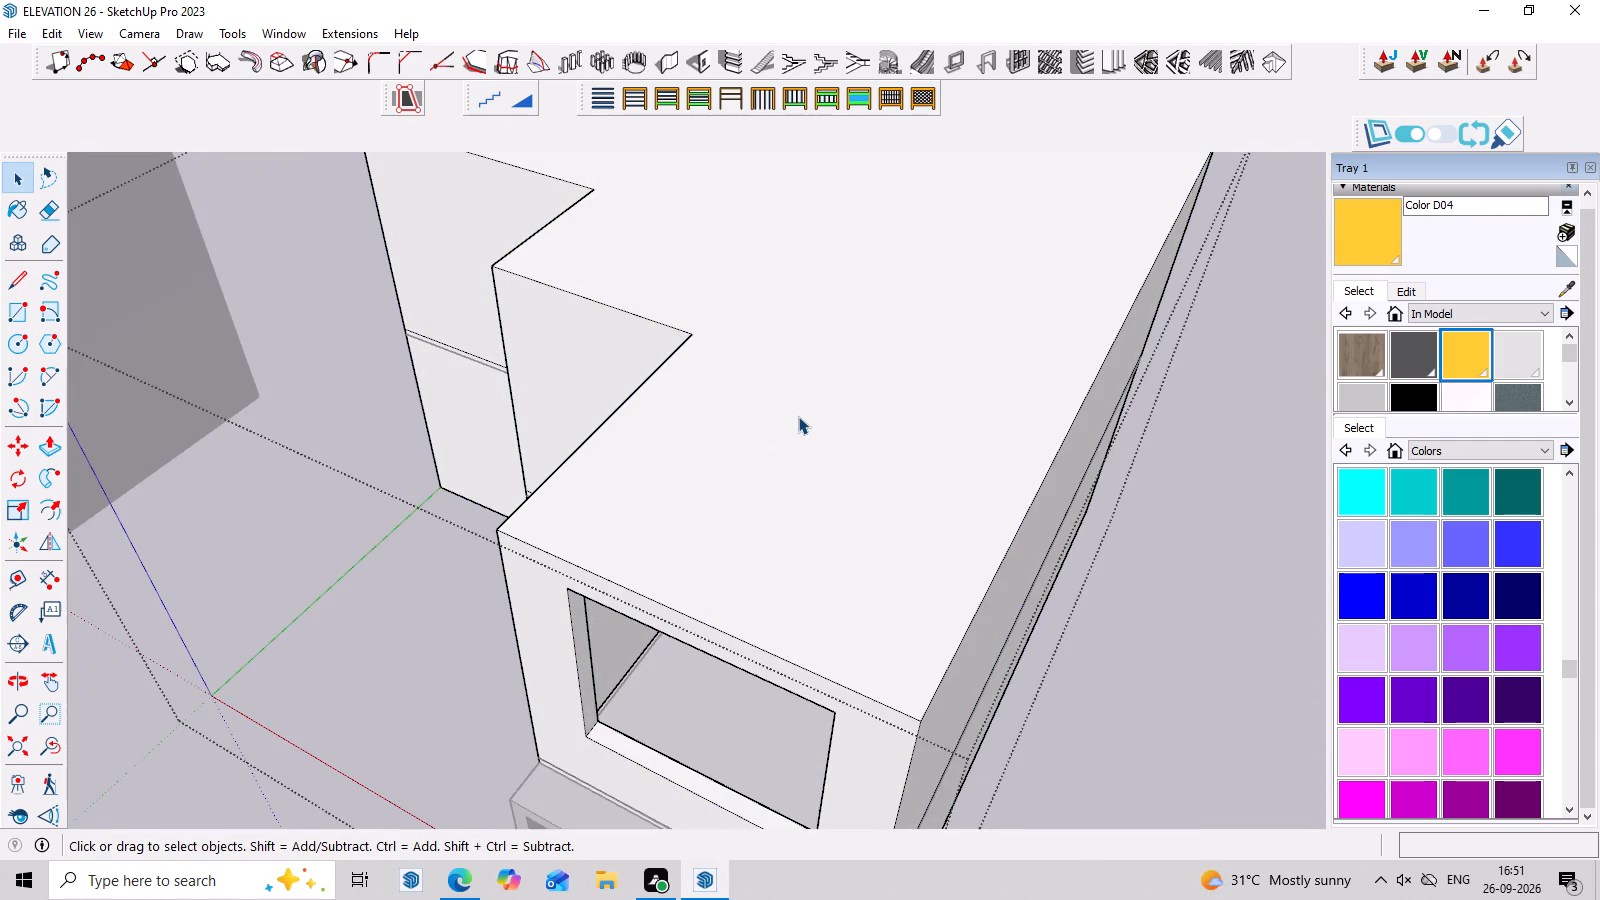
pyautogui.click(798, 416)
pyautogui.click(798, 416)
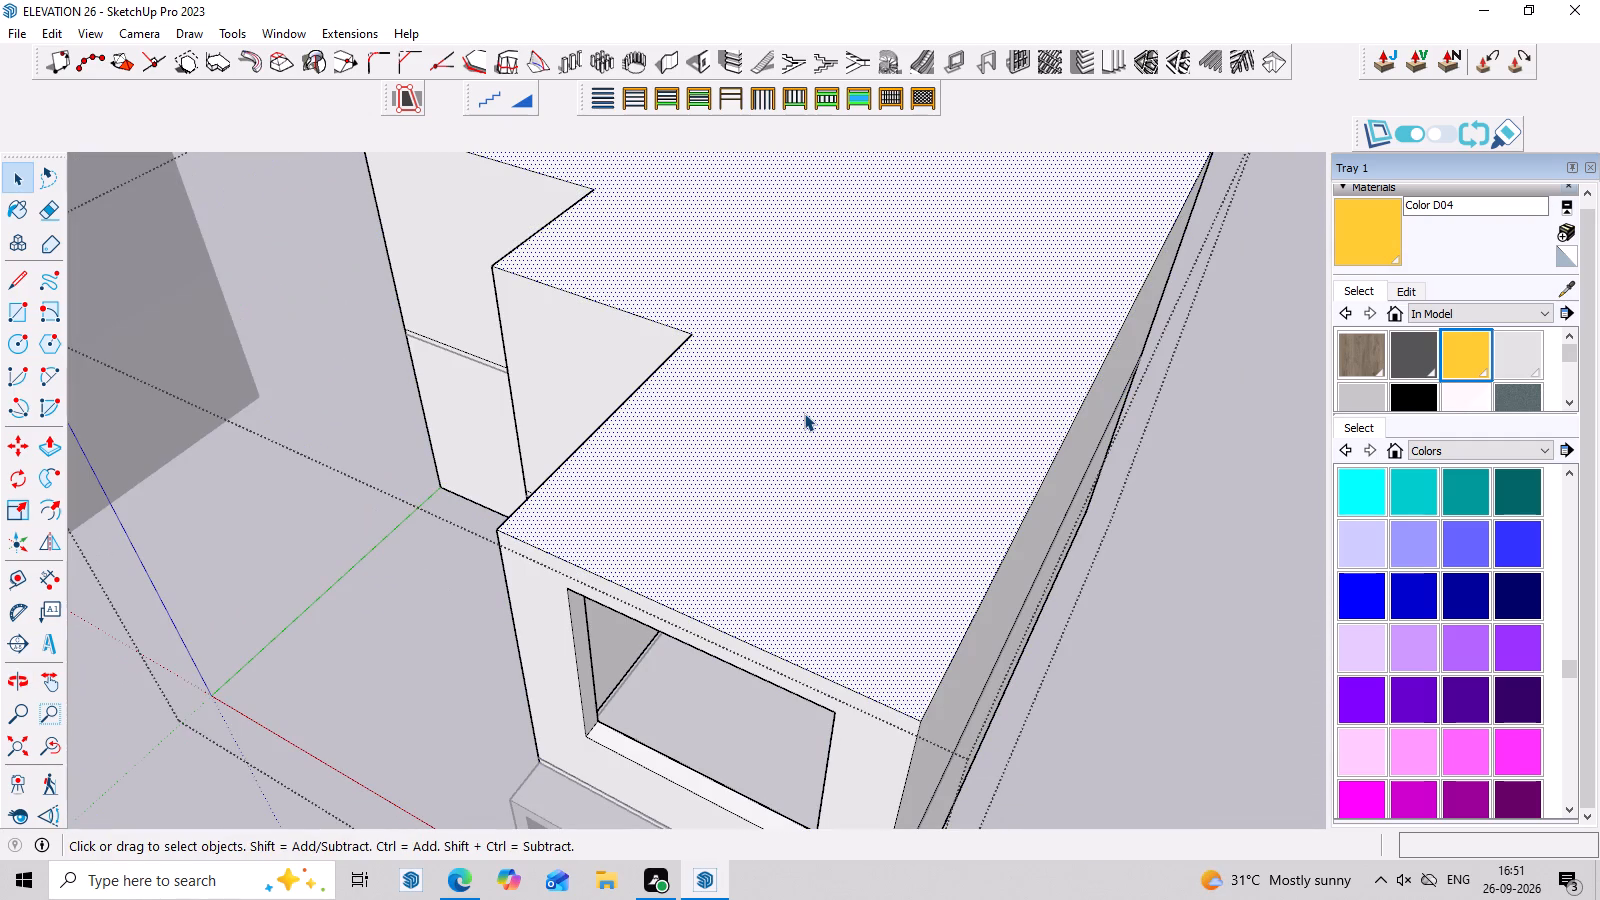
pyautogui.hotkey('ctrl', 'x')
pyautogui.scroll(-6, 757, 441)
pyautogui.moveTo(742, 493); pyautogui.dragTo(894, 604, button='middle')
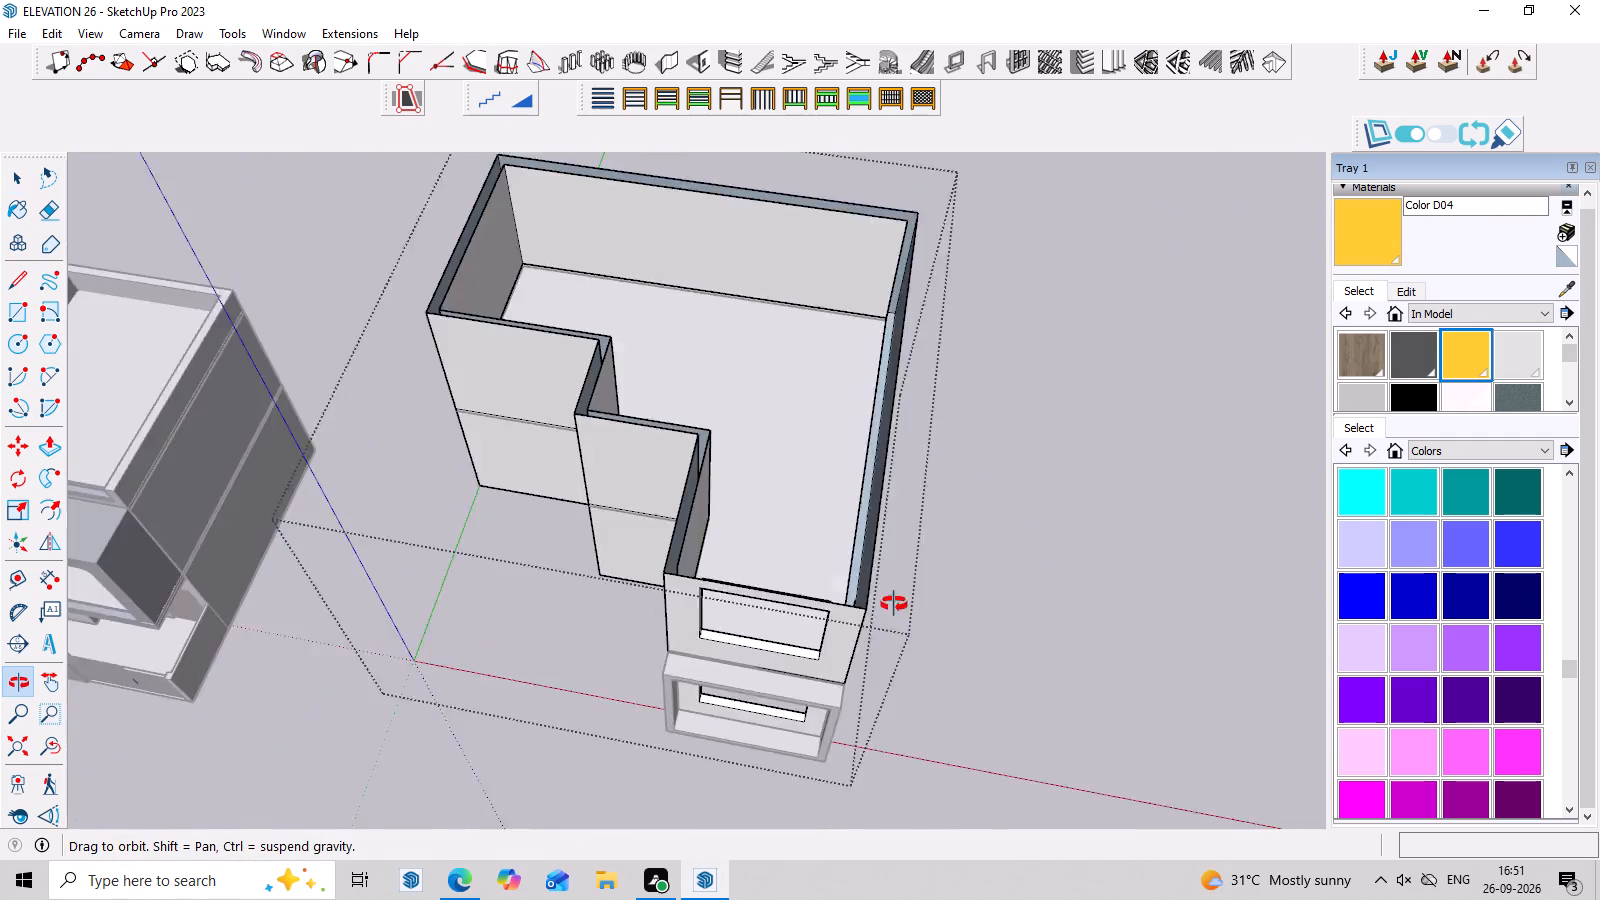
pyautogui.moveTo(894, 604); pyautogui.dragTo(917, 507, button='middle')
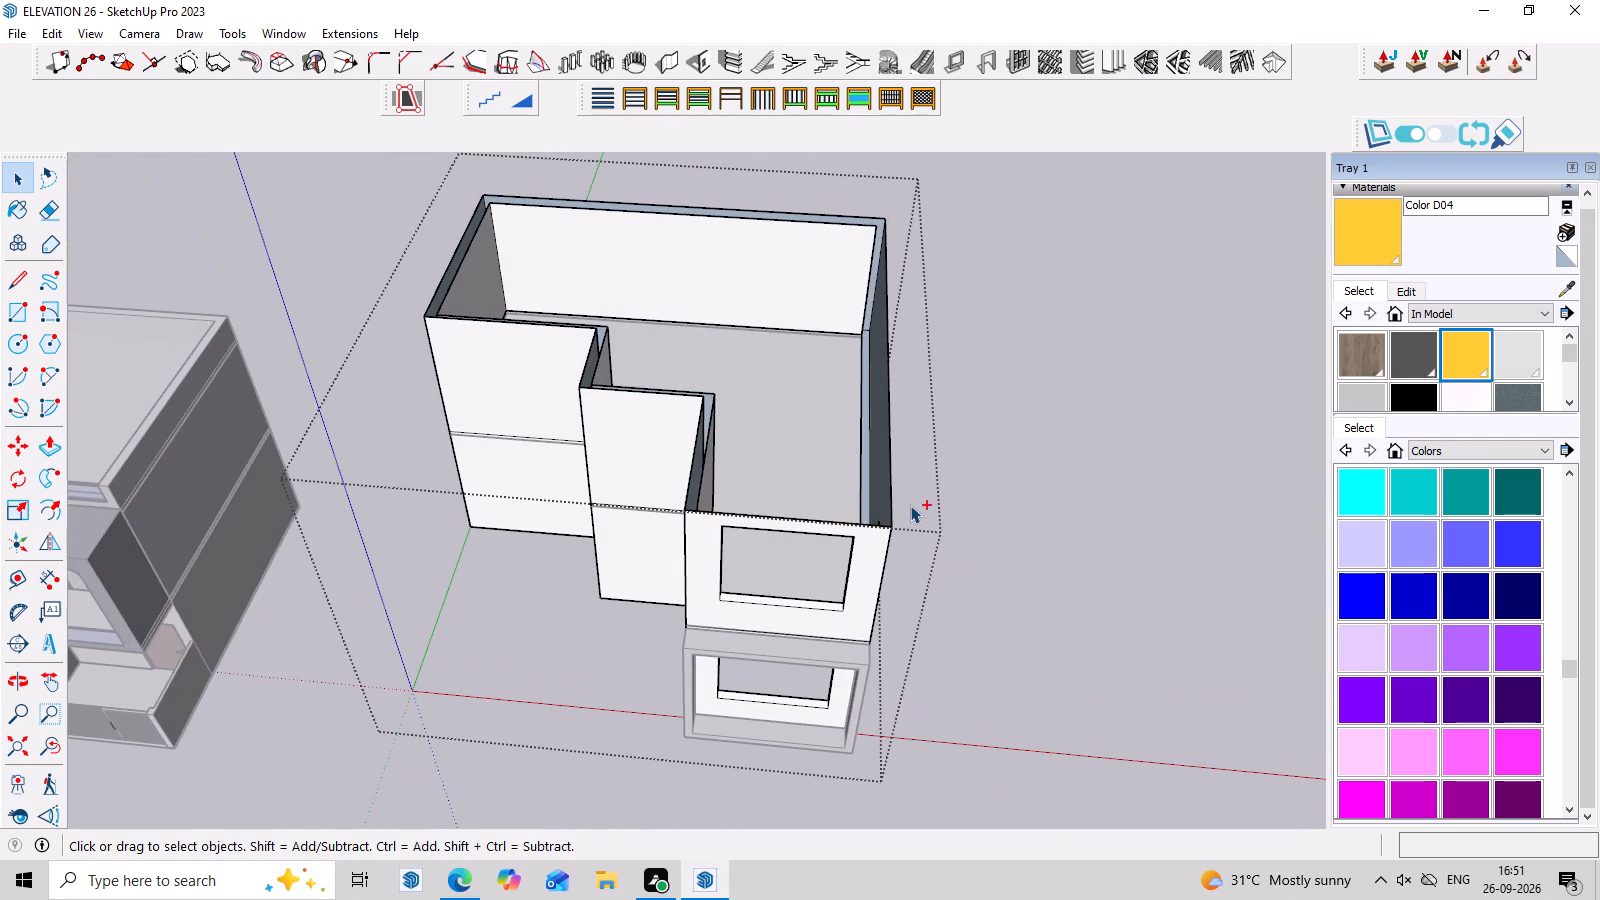
# Undo the roof cut, the opening change, the front frame and the upper storey, back to the slab-topped ground floor.
pyautogui.hotkey('ctrl', 'z')
pyautogui.hotkey('ctrl', 'z')
pyautogui.hotkey('ctrl', 'z')
pyautogui.hotkey('ctrl', 'z')
pyautogui.hotkey('ctrl', 'z')
pyautogui.hotkey('ctrl', 'z')
pyautogui.hotkey('ctrl', 'z')
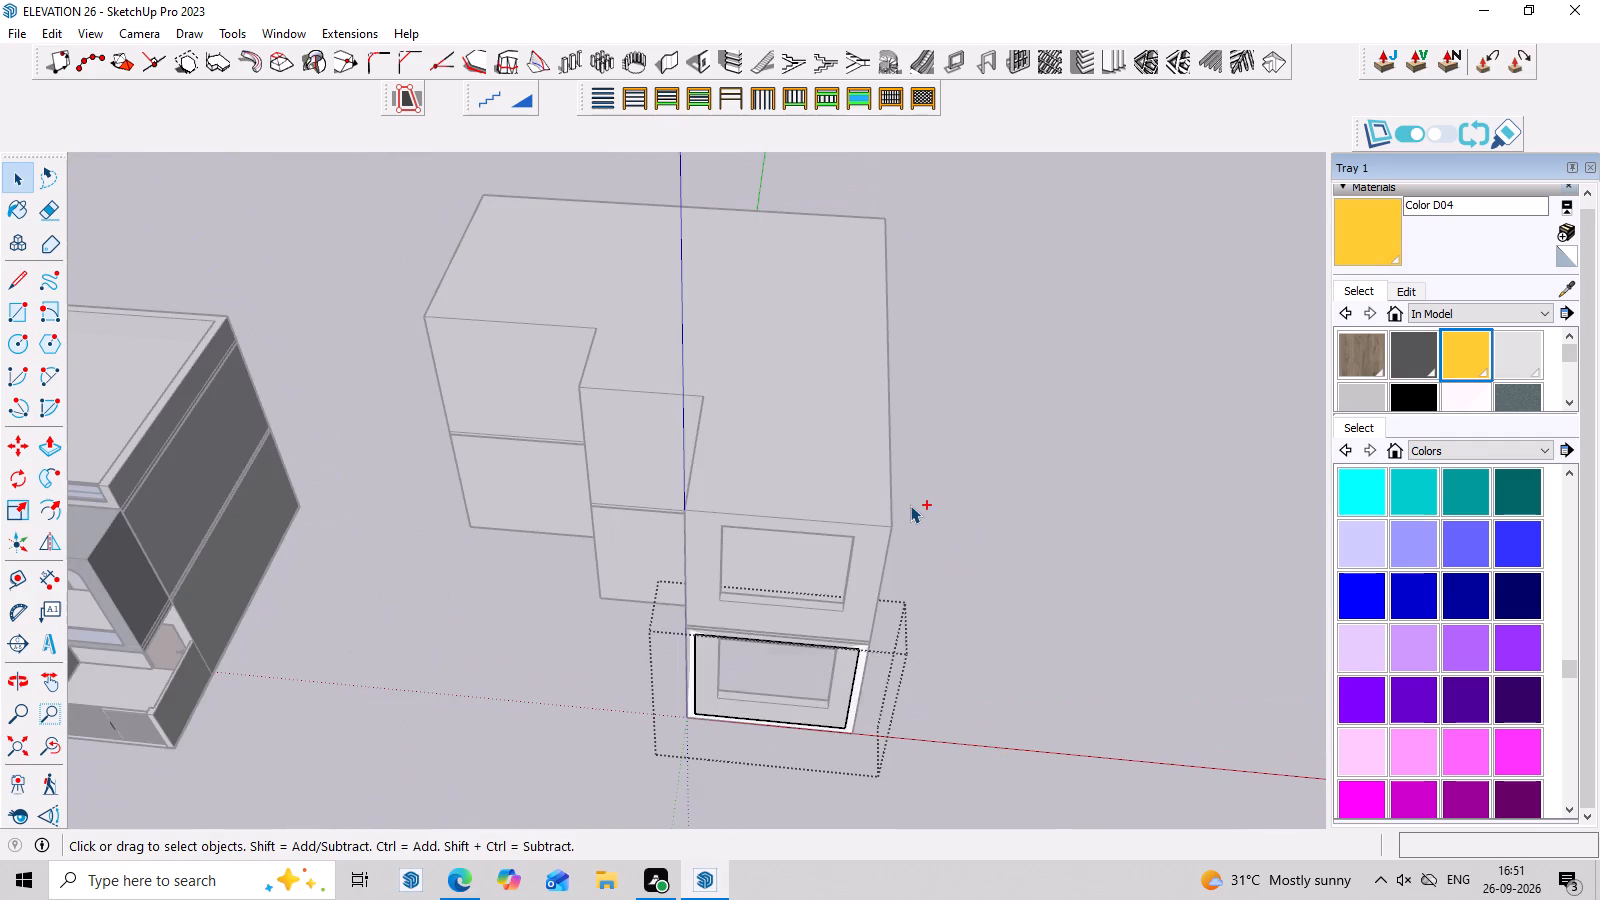
pyautogui.hotkey('ctrl', 'z')
pyautogui.hotkey('ctrl', 'z')
pyautogui.hotkey('ctrl', 'z')
pyautogui.hotkey('ctrl', 'z')
pyautogui.hotkey('ctrl', 'z')
pyautogui.hotkey('ctrl', 'z')
pyautogui.hotkey('ctrl', 'z')
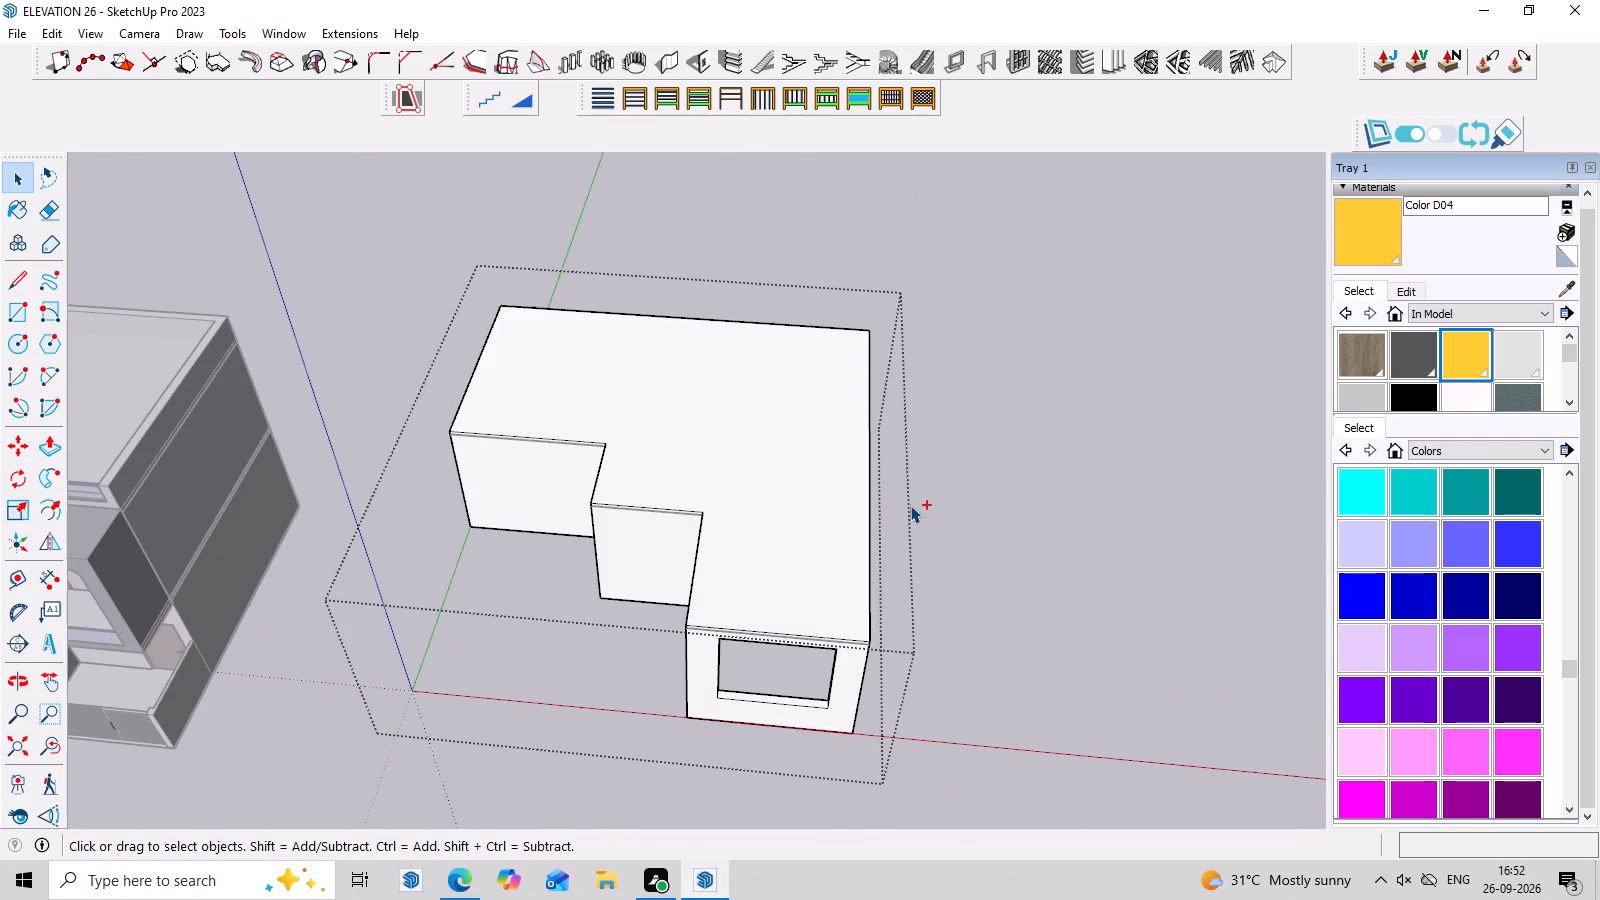
# Undo the slab's thickness and its placement on the walls, back to the flat stepped face lying beside the ground floor.
pyautogui.click(820, 553)
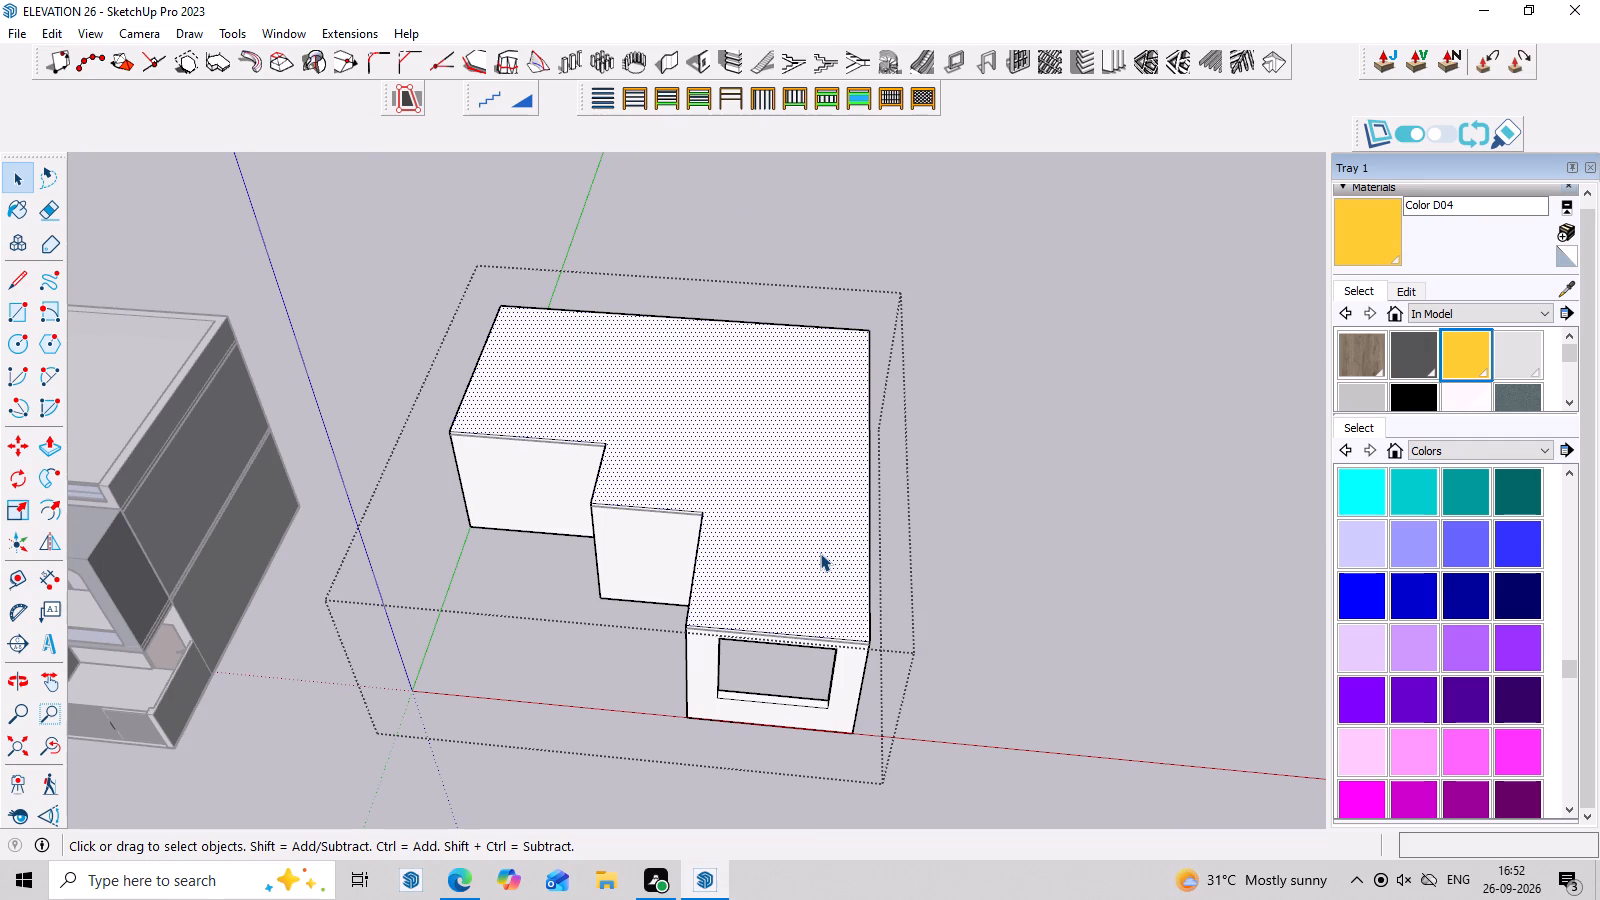
pyautogui.hotkey('ctrl', 'z')
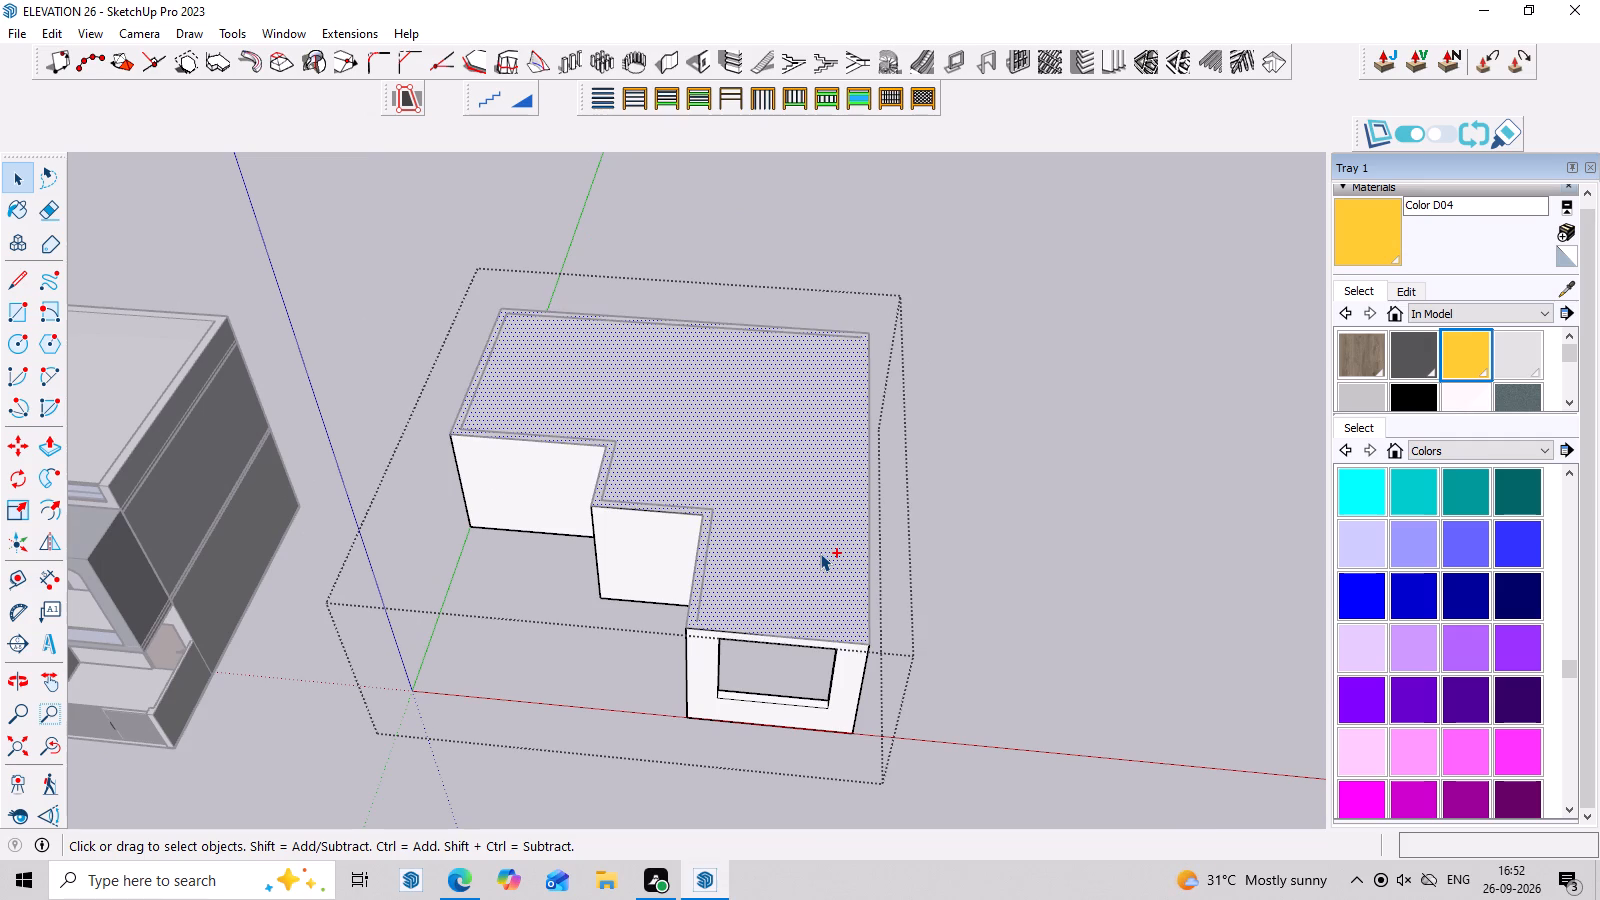
pyautogui.moveTo(821, 519); pyautogui.dragTo(641, 170, button='middle')
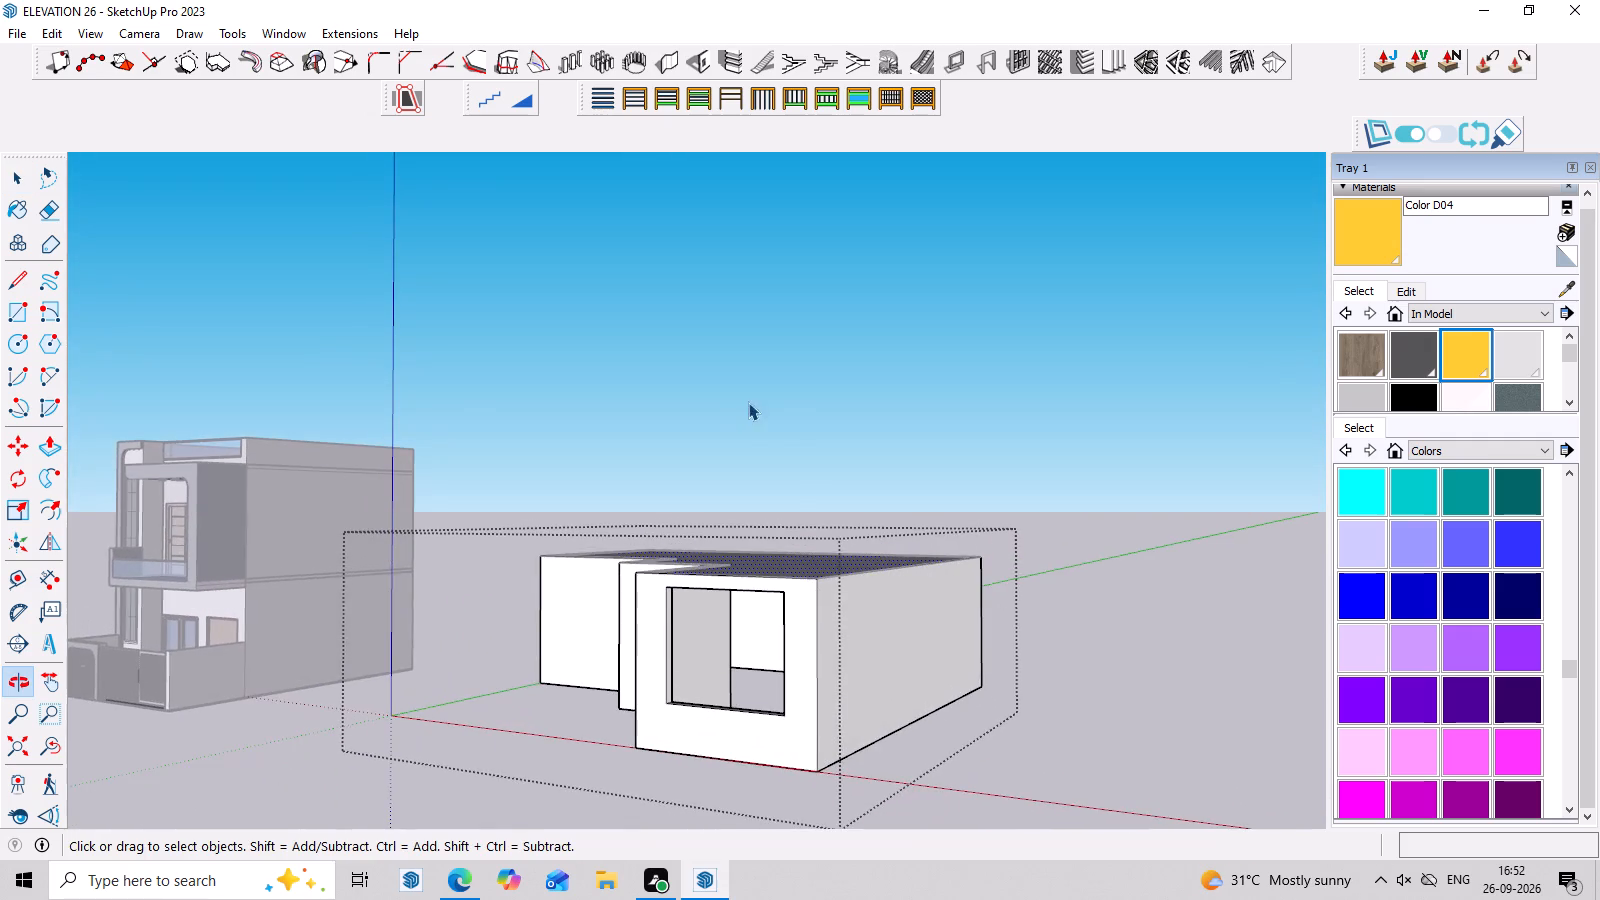
pyautogui.scroll(2, 782, 516)
pyautogui.hotkey('ctrl', 'z')
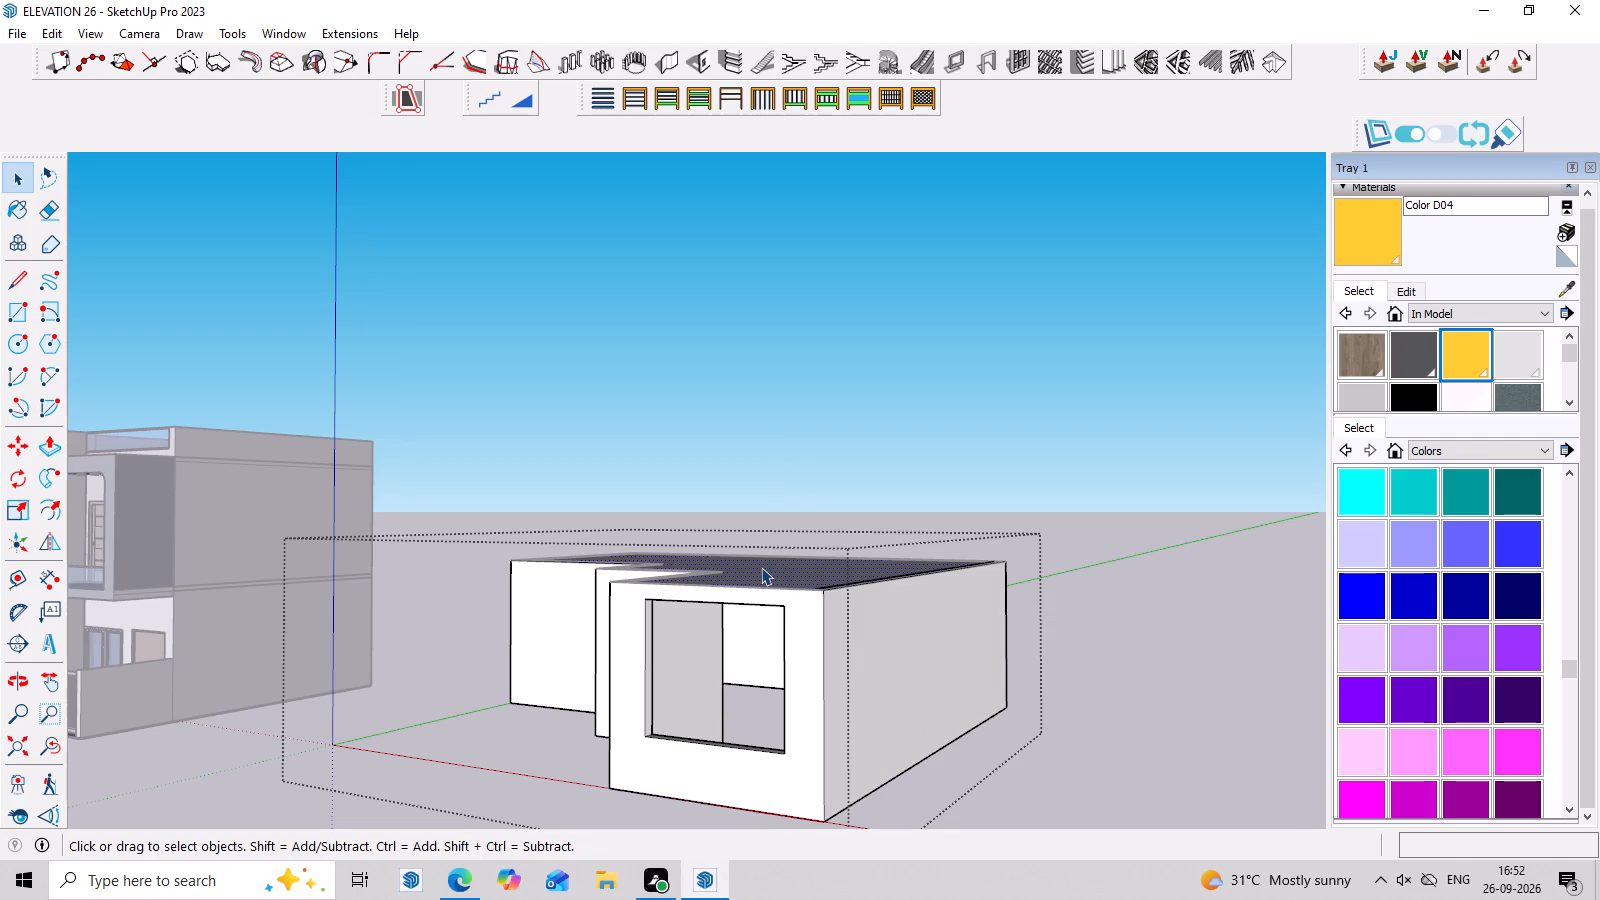
pyautogui.hotkey('ctrl', 'z')
pyautogui.scroll(-3, 724, 554)
pyautogui.moveTo(658, 480); pyautogui.dragTo(842, 788, button='middle')
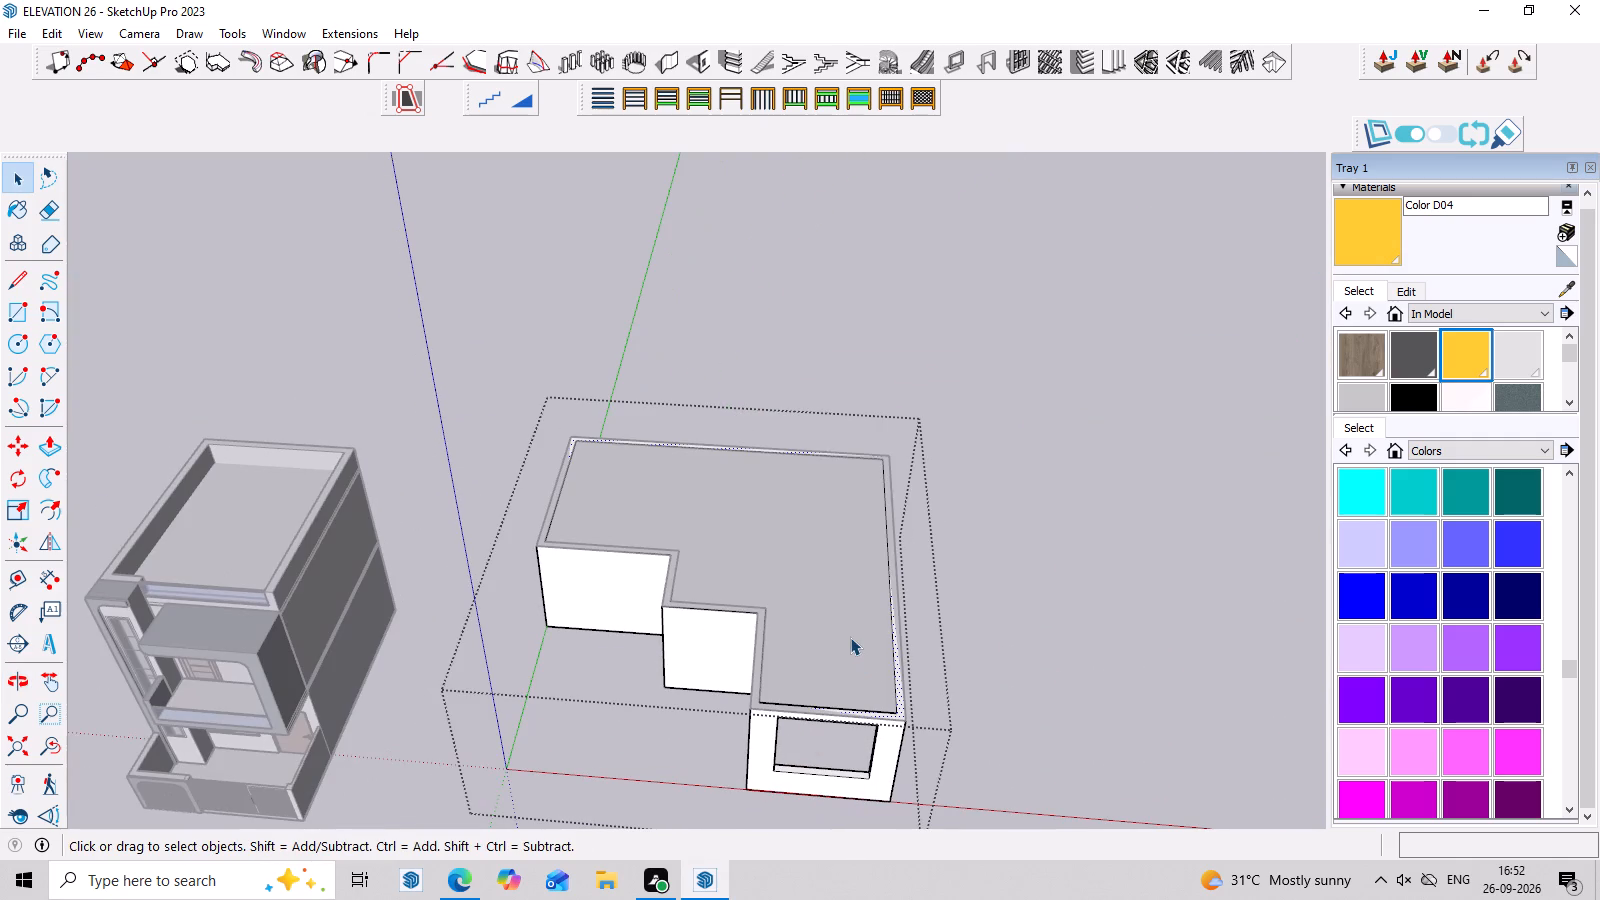
pyautogui.click(844, 629)
pyautogui.hotkey('ctrl', 'z')
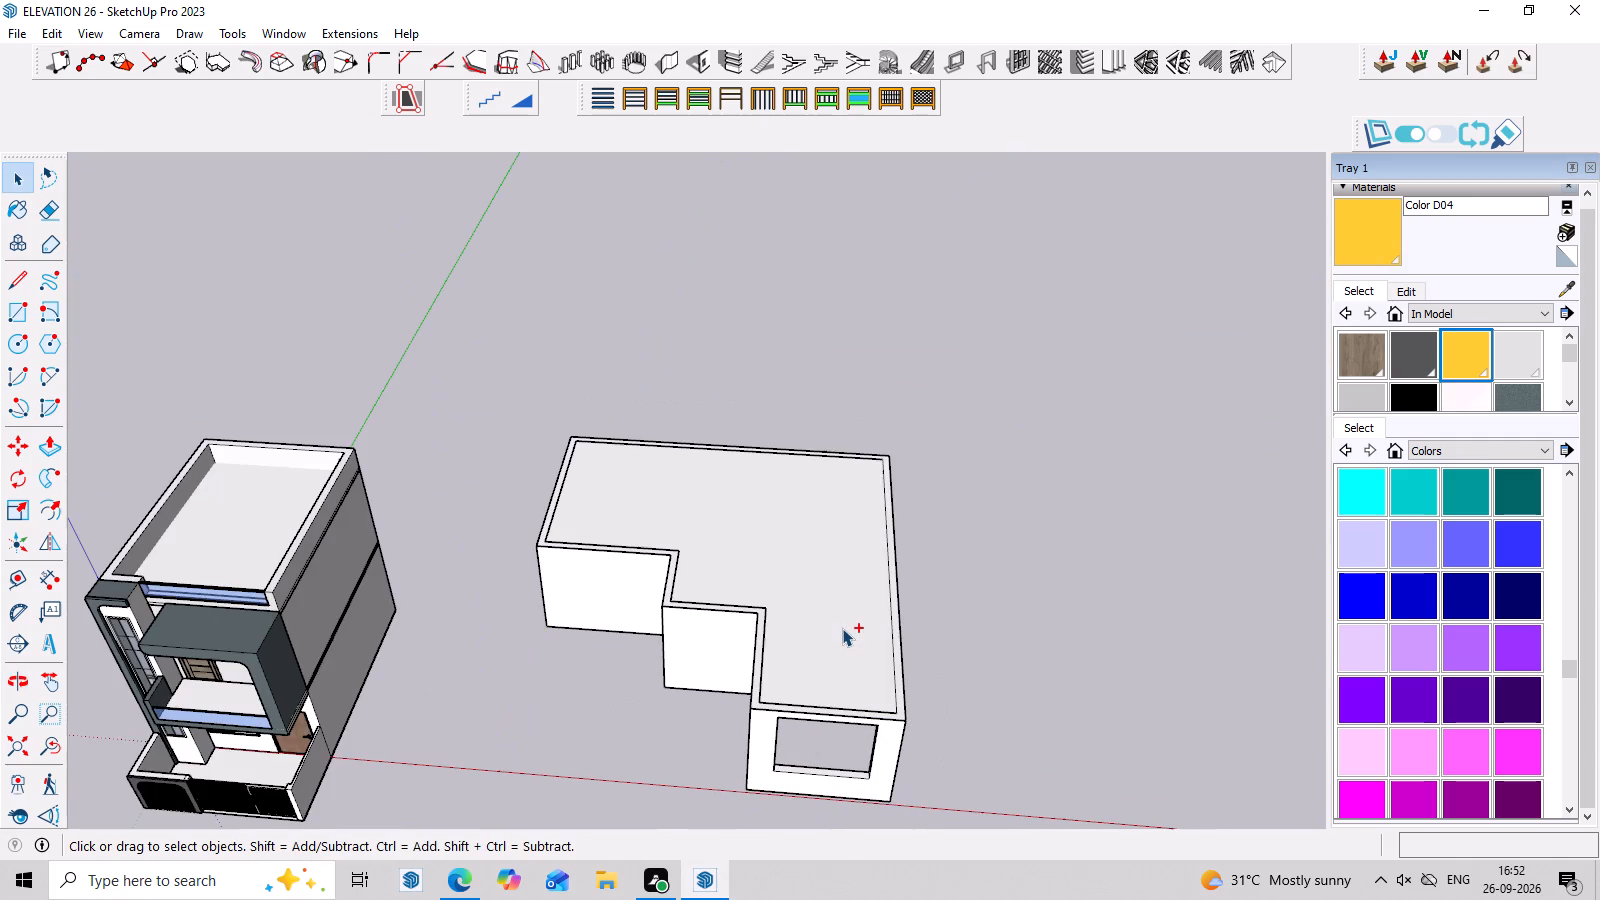
pyautogui.keyDown('ctrl'); pyautogui.click(842, 628); pyautogui.keyUp('ctrl')
pyautogui.hotkey('ctrl', 'z')
pyautogui.hotkey('ctrl', 'z')
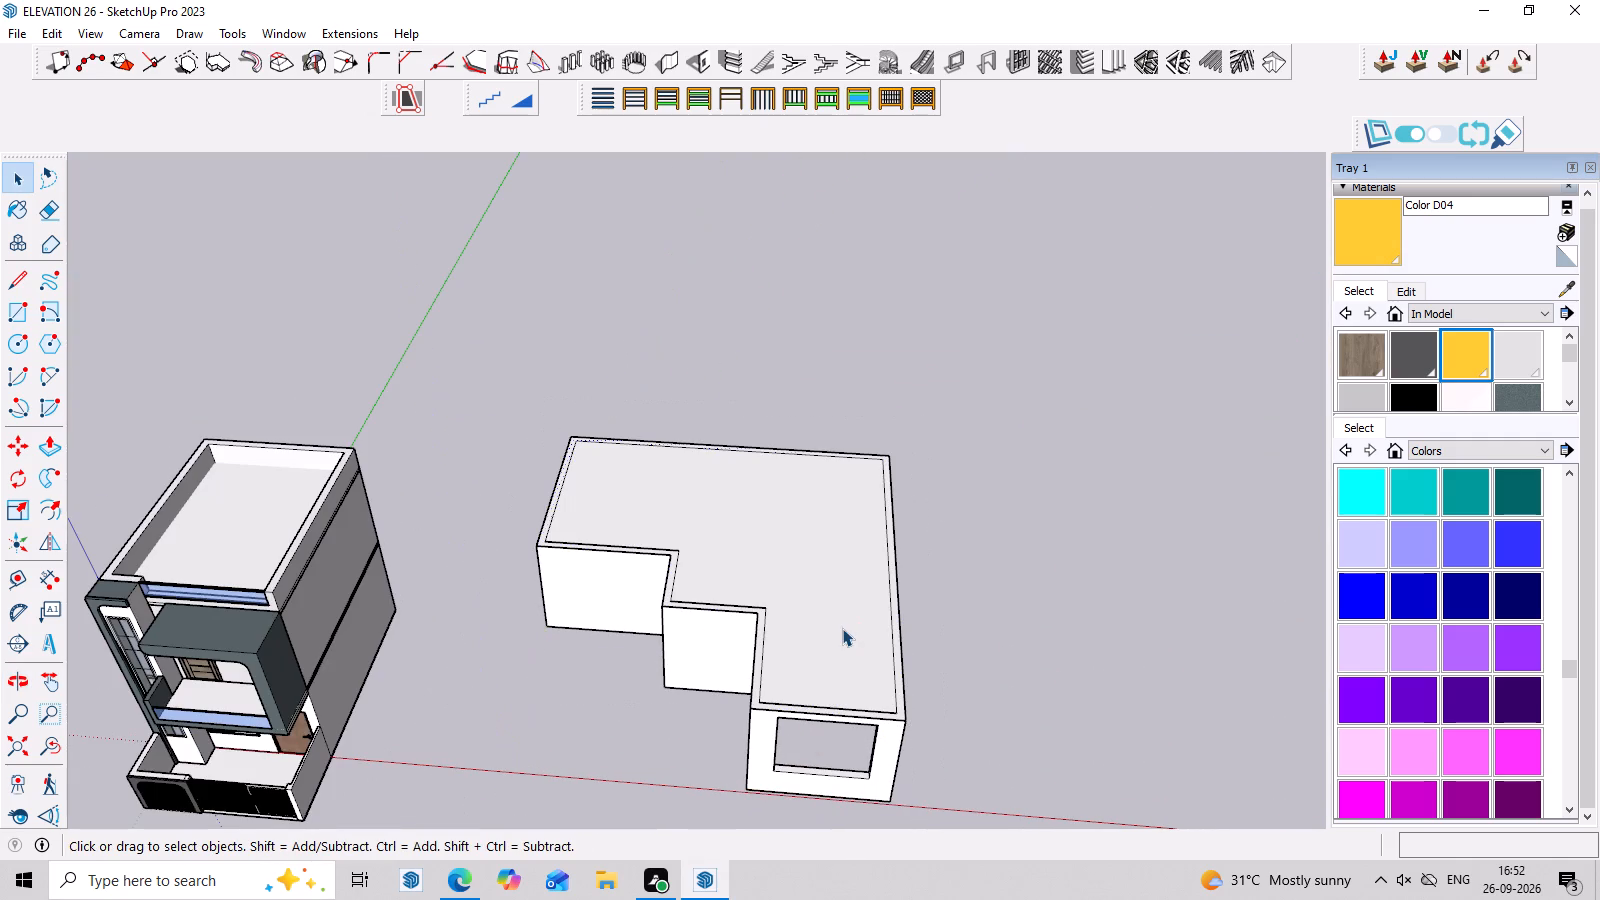
pyautogui.hotkey('ctrl', 'z')
pyautogui.hotkey('ctrl', 'z')
# Offset the outline of the separate stepped face outward by 9".
pyautogui.scroll(-4, 842, 628)
pyautogui.scroll(-2, 714, 526)
pyautogui.click(1078, 613)
pyautogui.scroll(3, 1045, 620)
pyautogui.click(1045, 620)
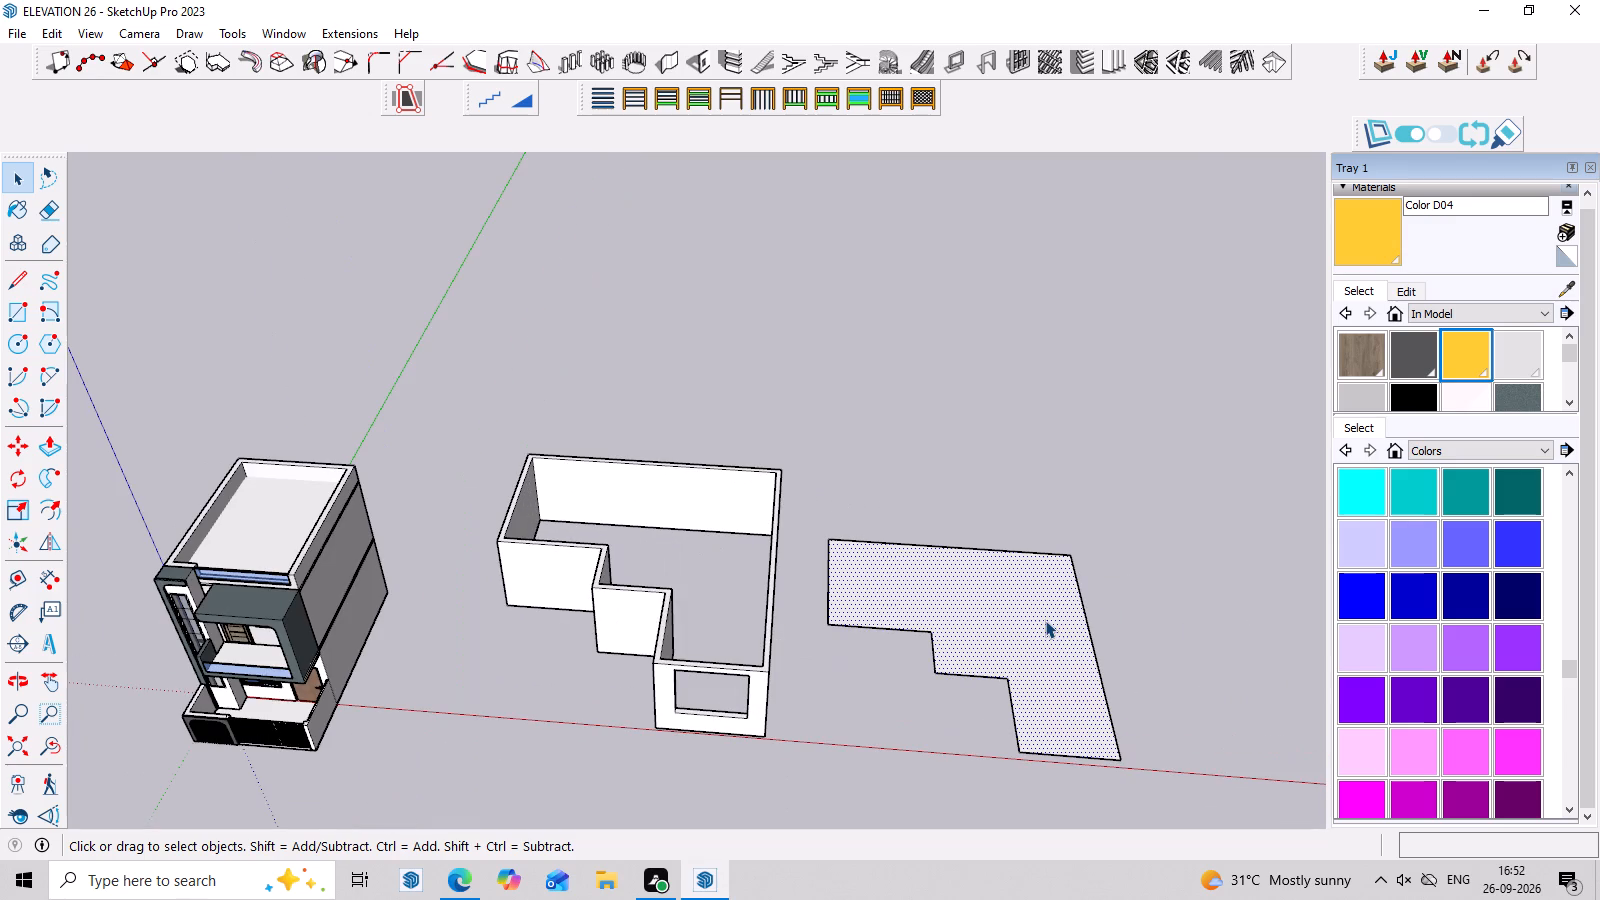
pyautogui.press('f')
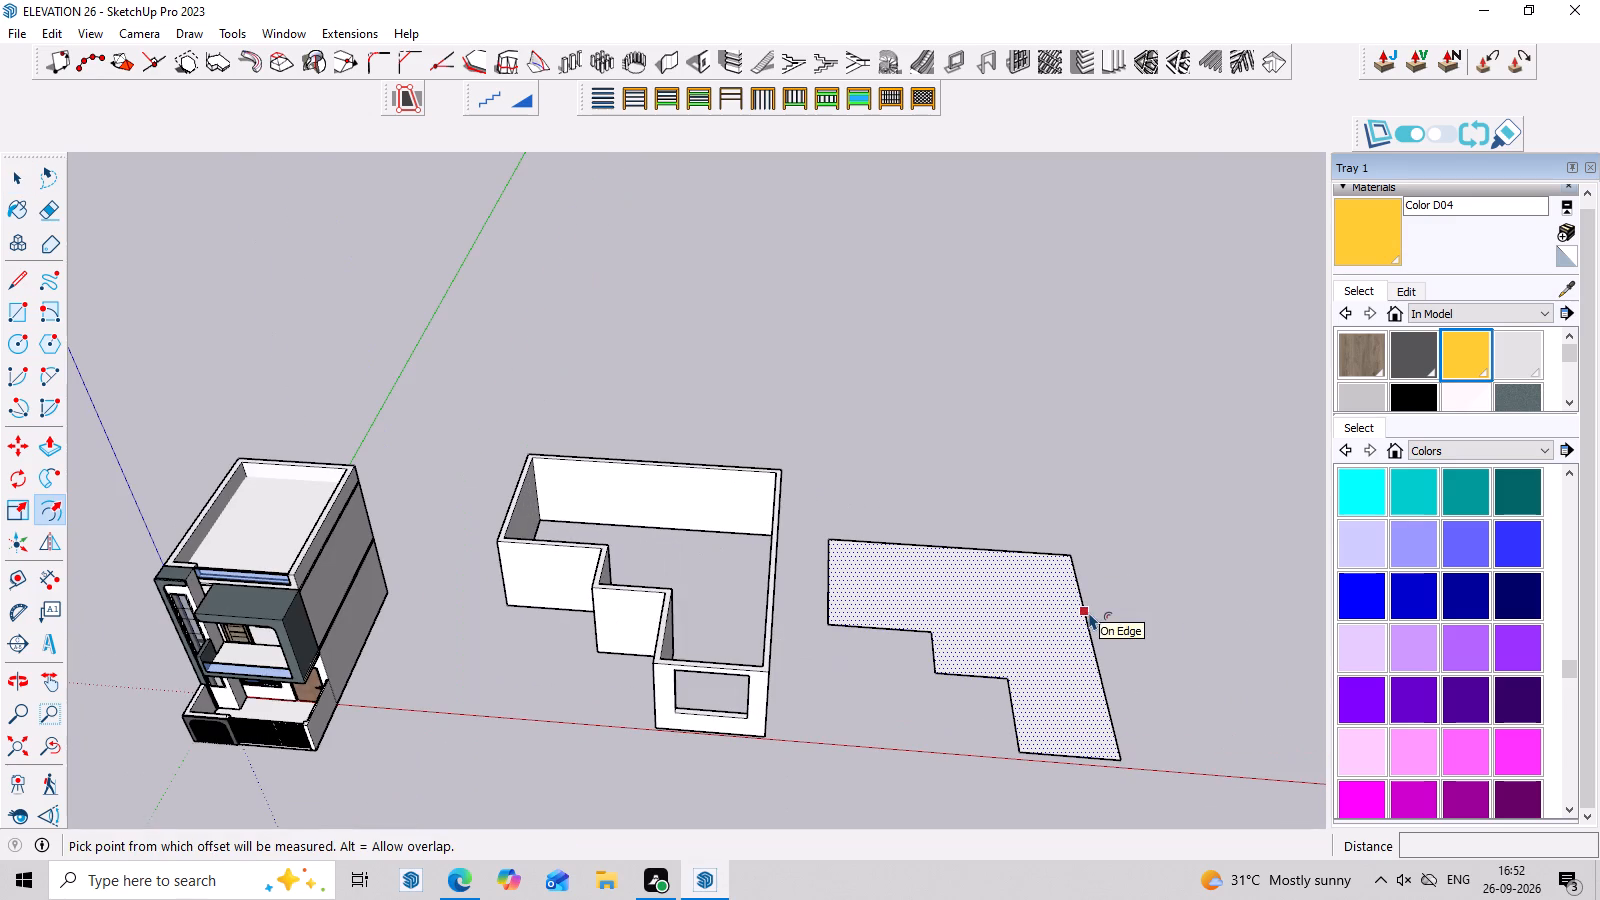
pyautogui.click(1089, 612)
pyautogui.rightClick(1089, 612)
pyautogui.click(1056, 618)
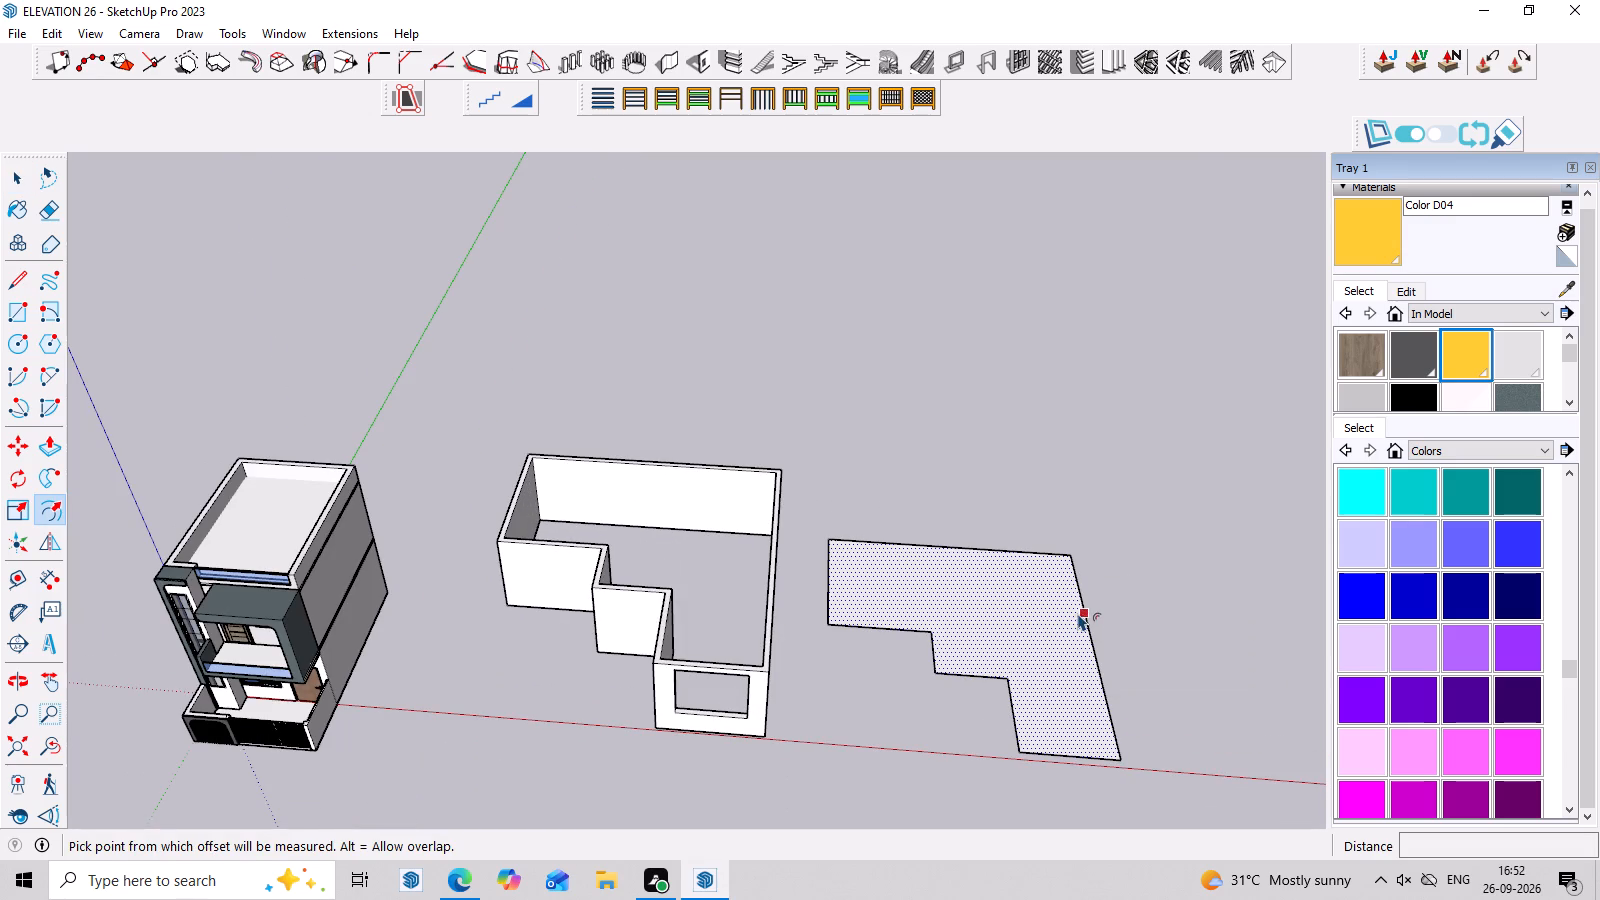
pyautogui.click(1078, 613)
pyautogui.press('9')
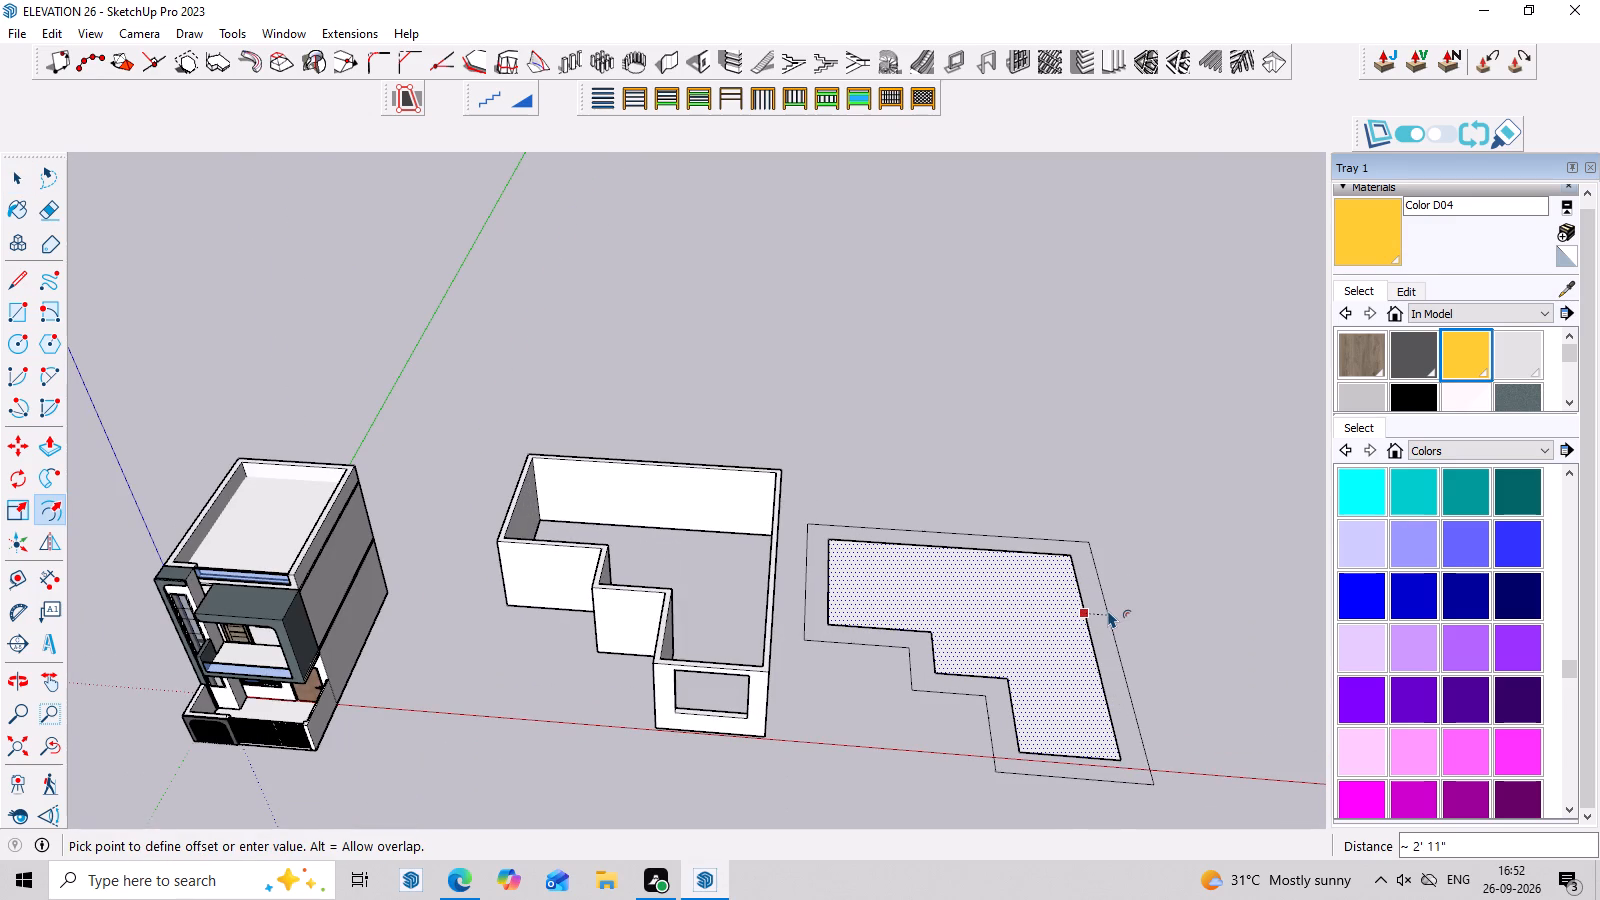
pyautogui.press('Return')
pyautogui.moveTo(1140, 659); pyautogui.dragTo(1148, 753, button='middle')
pyautogui.scroll(2, 1122, 688)
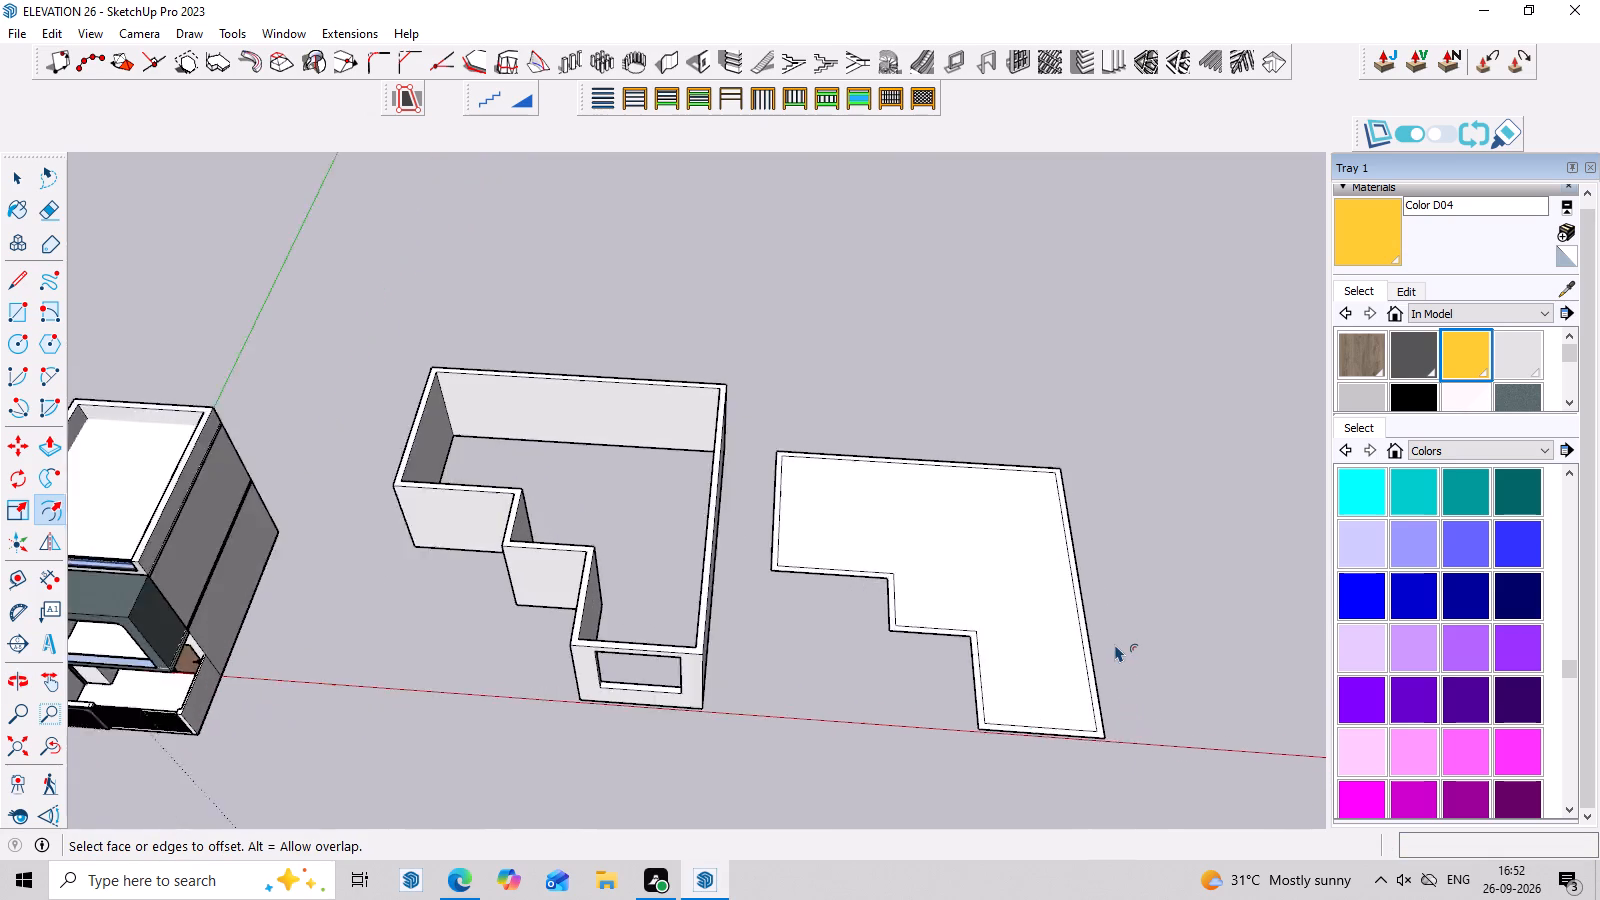
pyautogui.scroll(7, 1115, 644)
pyautogui.press('space')
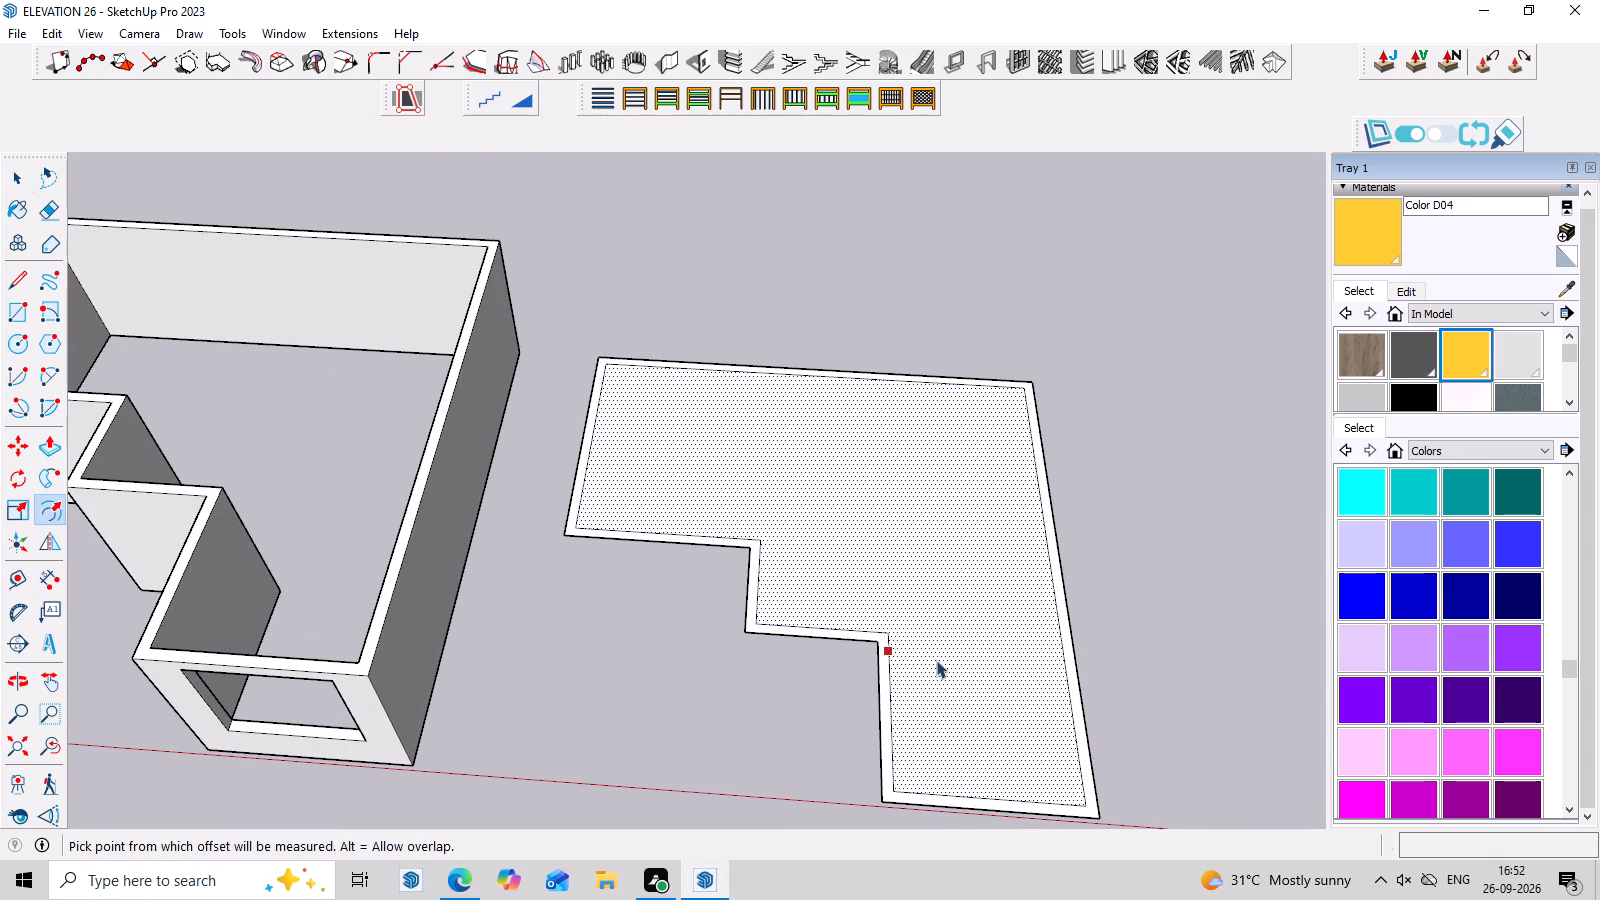
# Measure the gap between the original and offset outlines at the inner corner of the separate stepped face.
pyautogui.scroll(6, 882, 651)
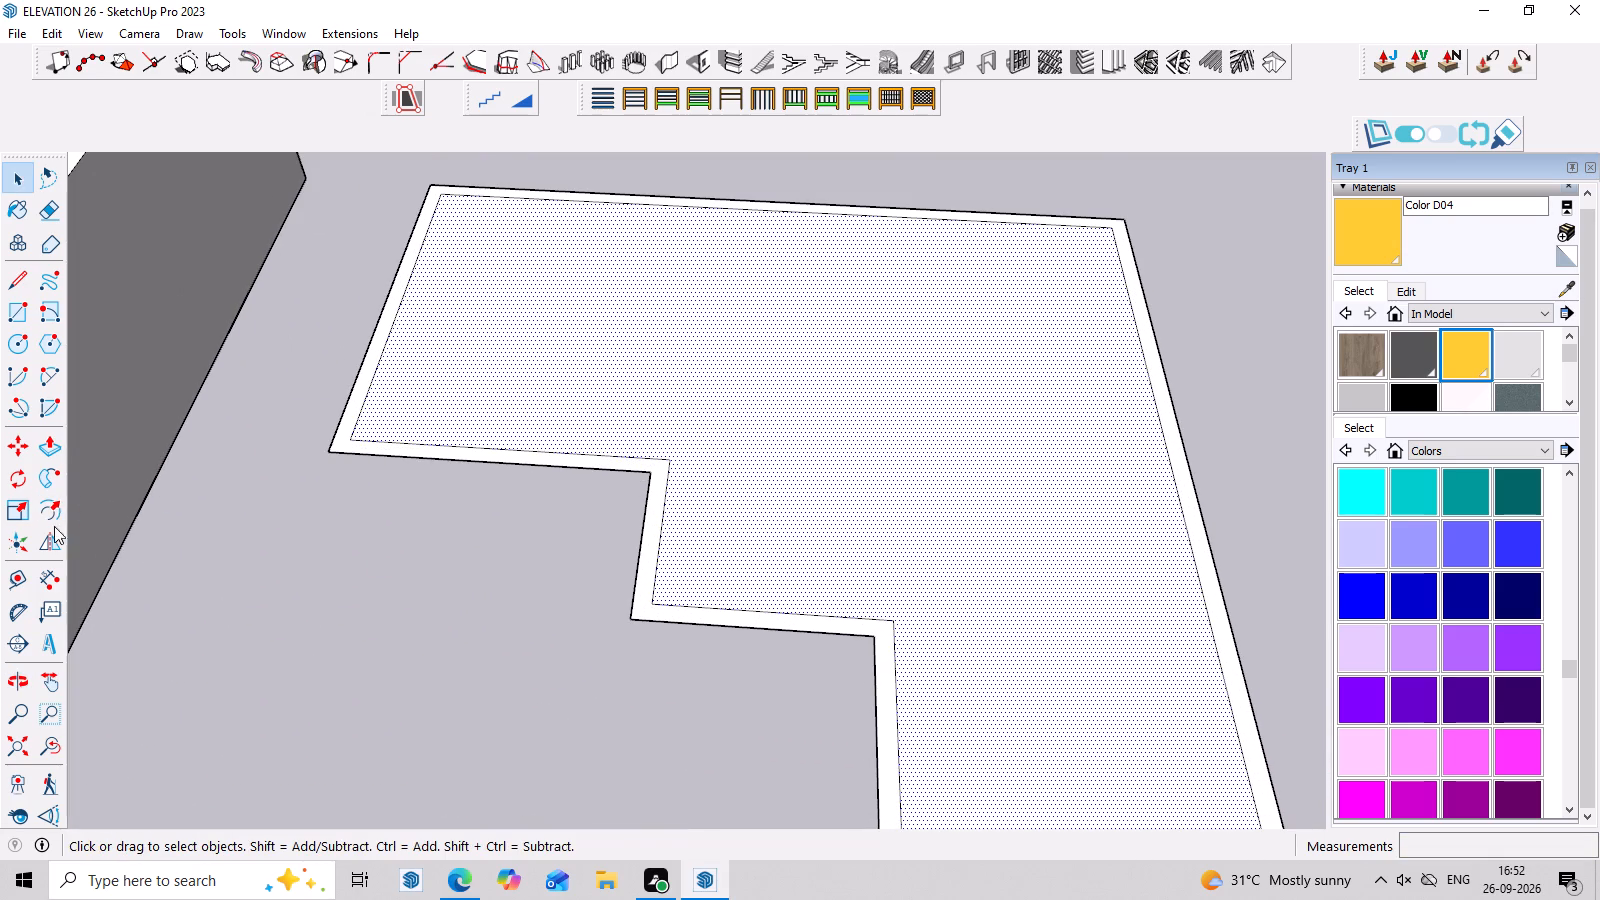
pyautogui.click(50, 570)
pyautogui.scroll(7, 797, 638)
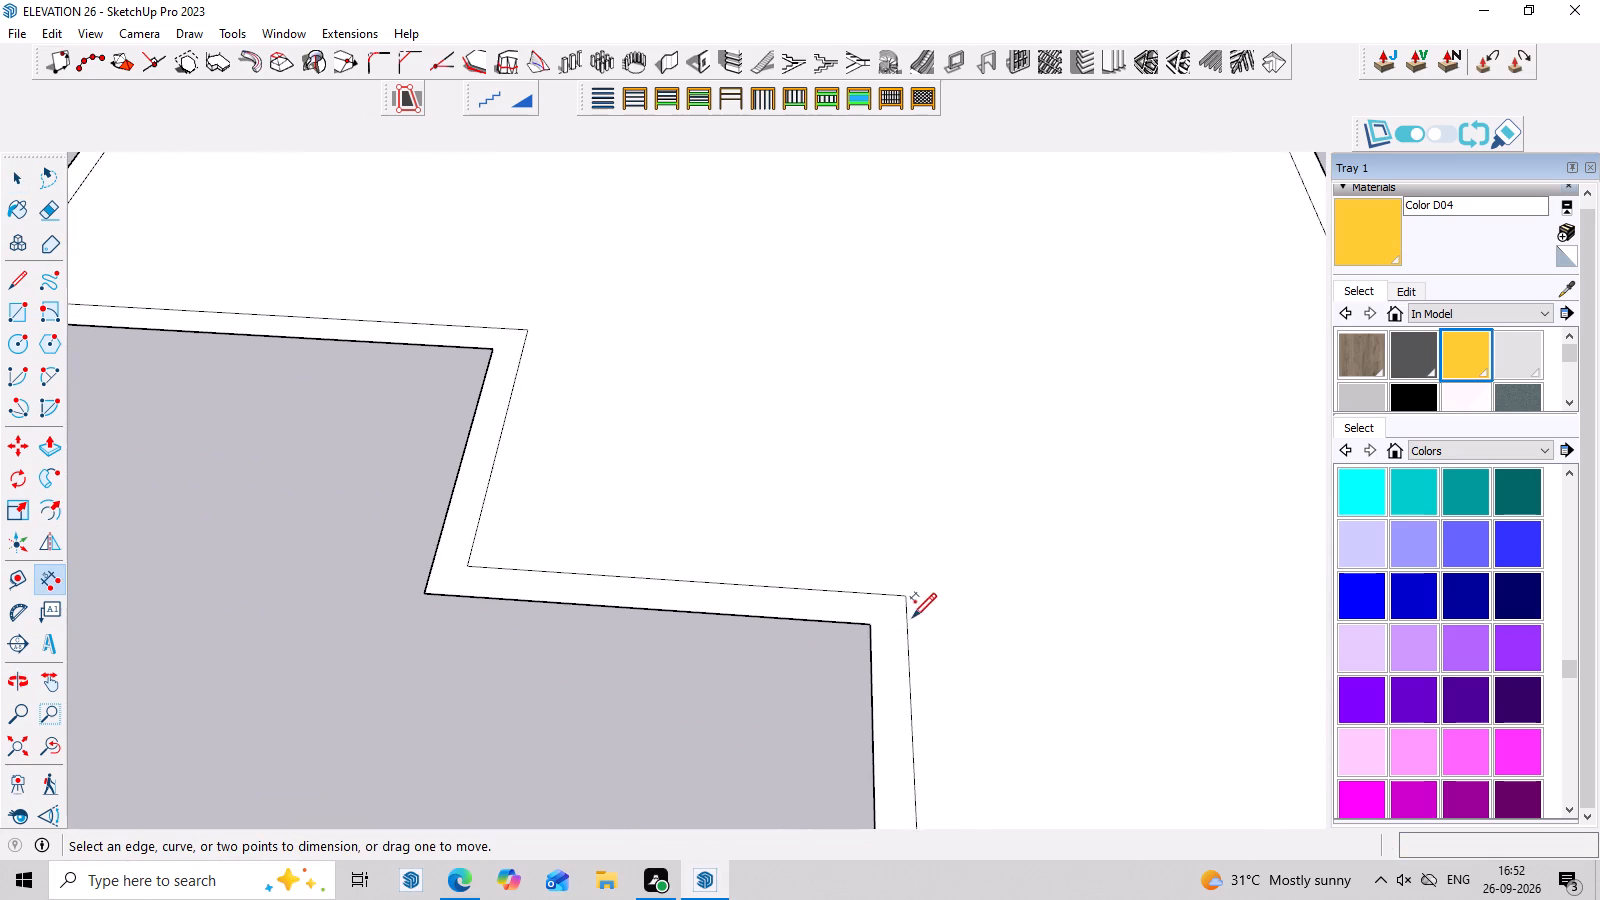
pyautogui.scroll(2, 884, 612)
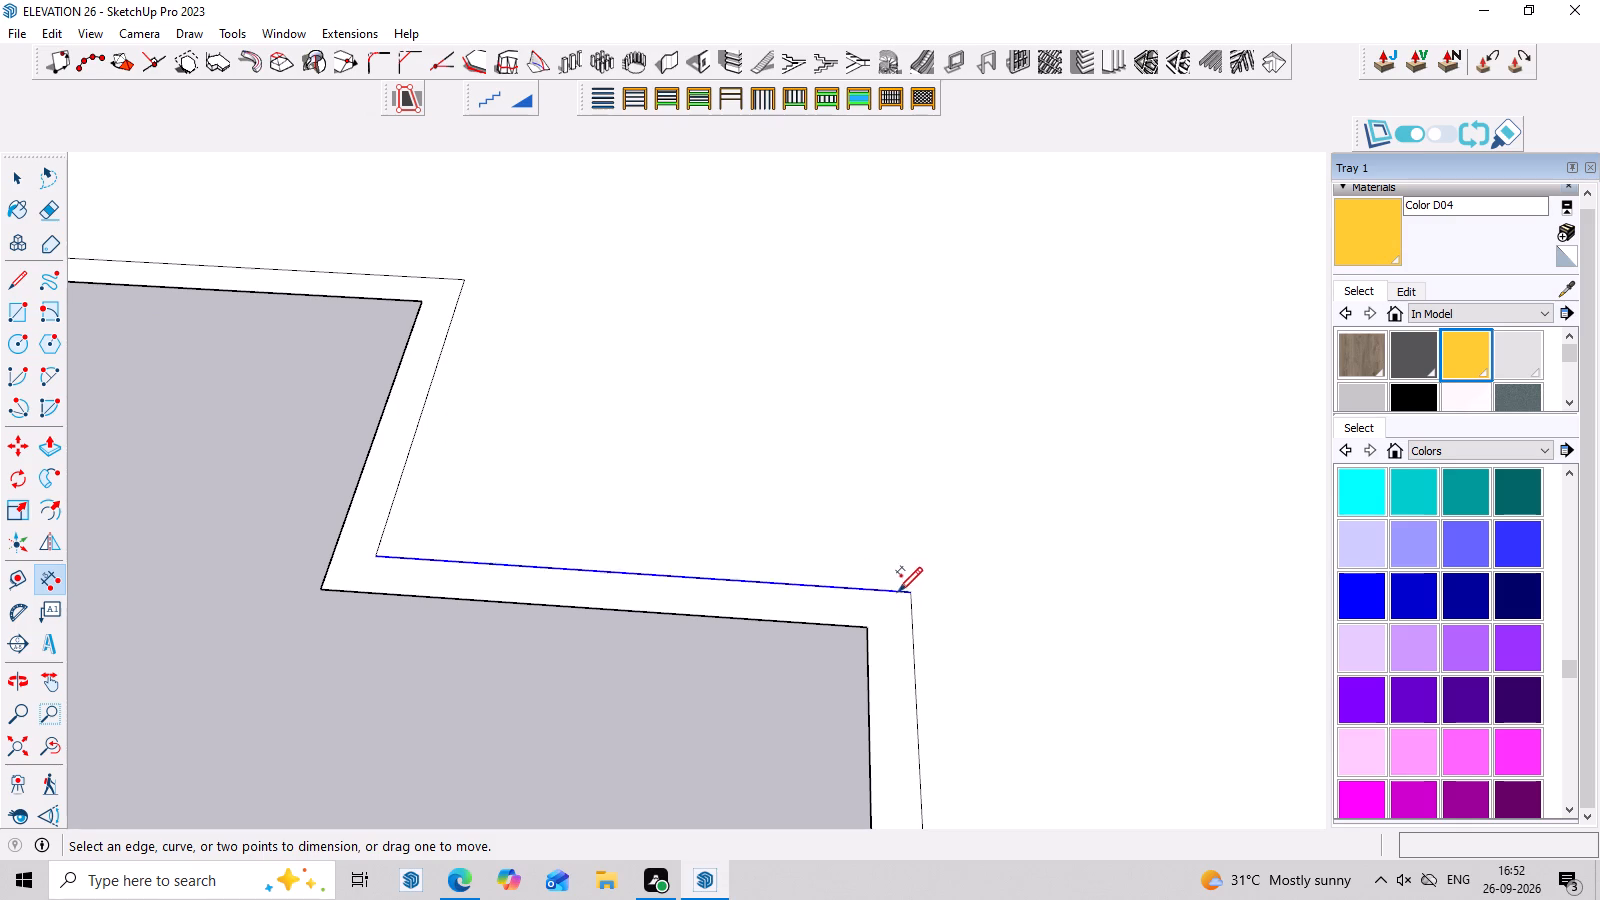
pyautogui.click(856, 588)
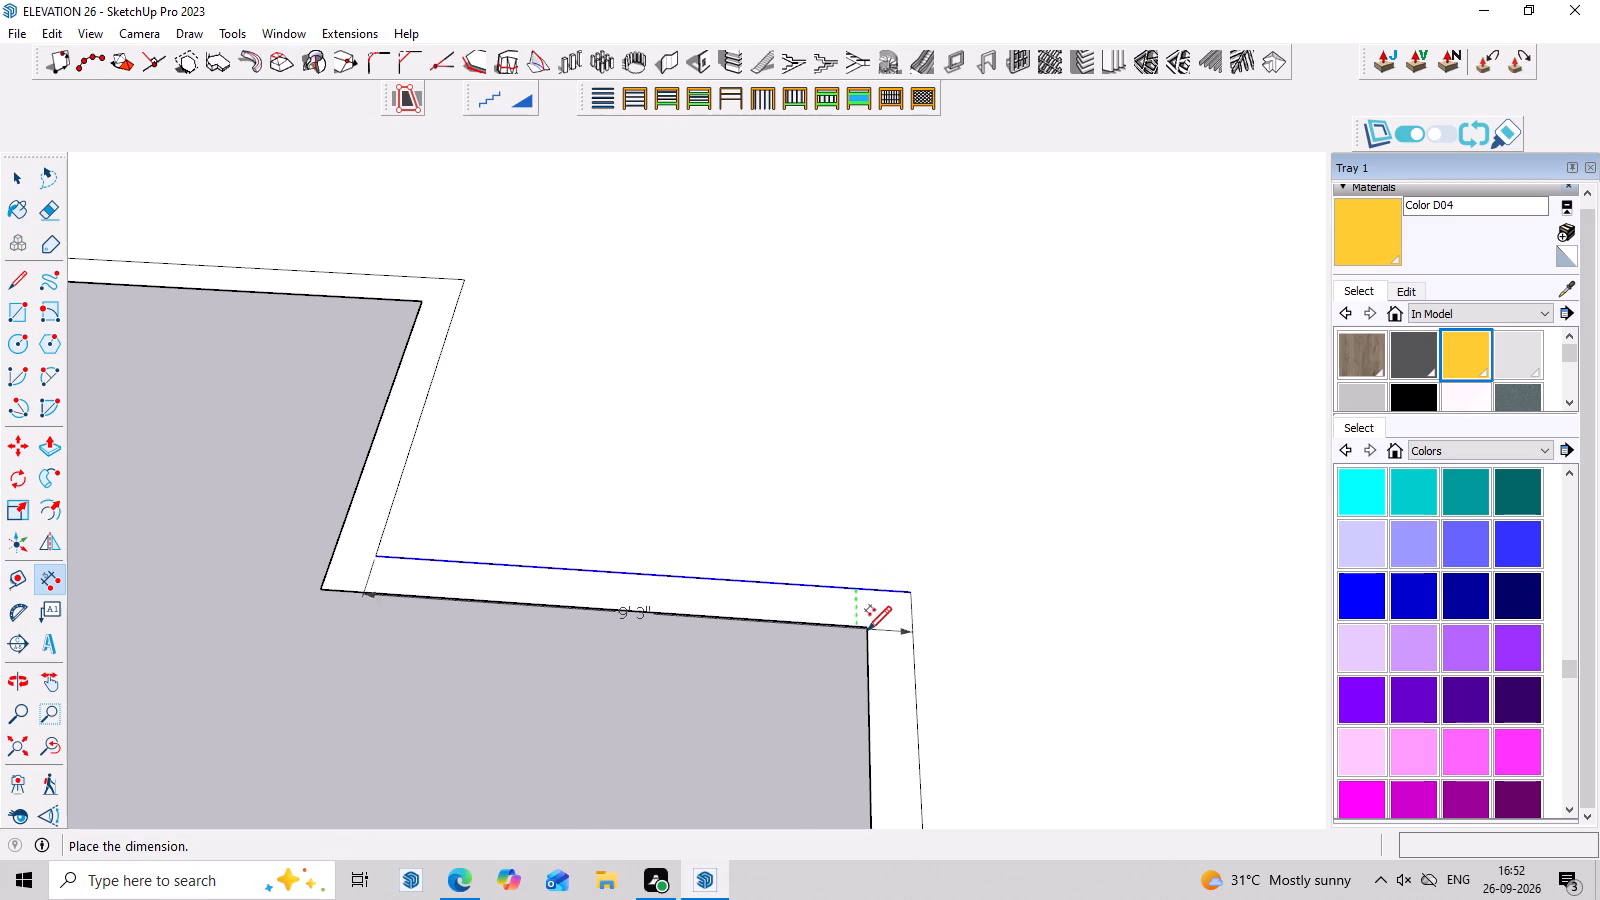
pyautogui.press('Escape')
pyautogui.scroll(3, 370, 553)
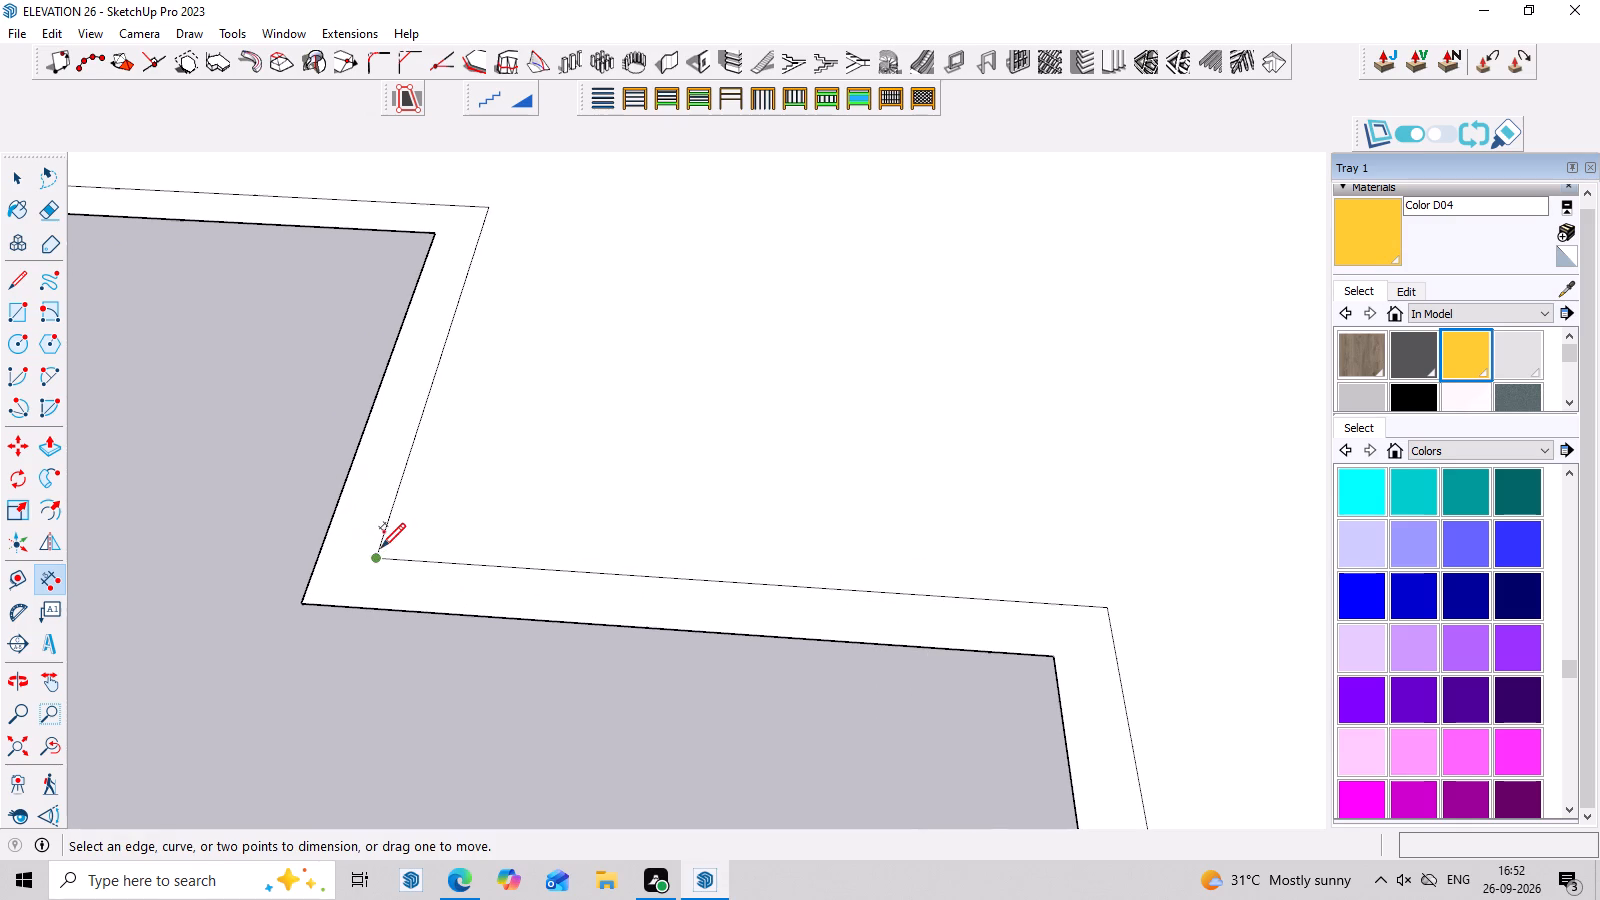
pyautogui.click(378, 553)
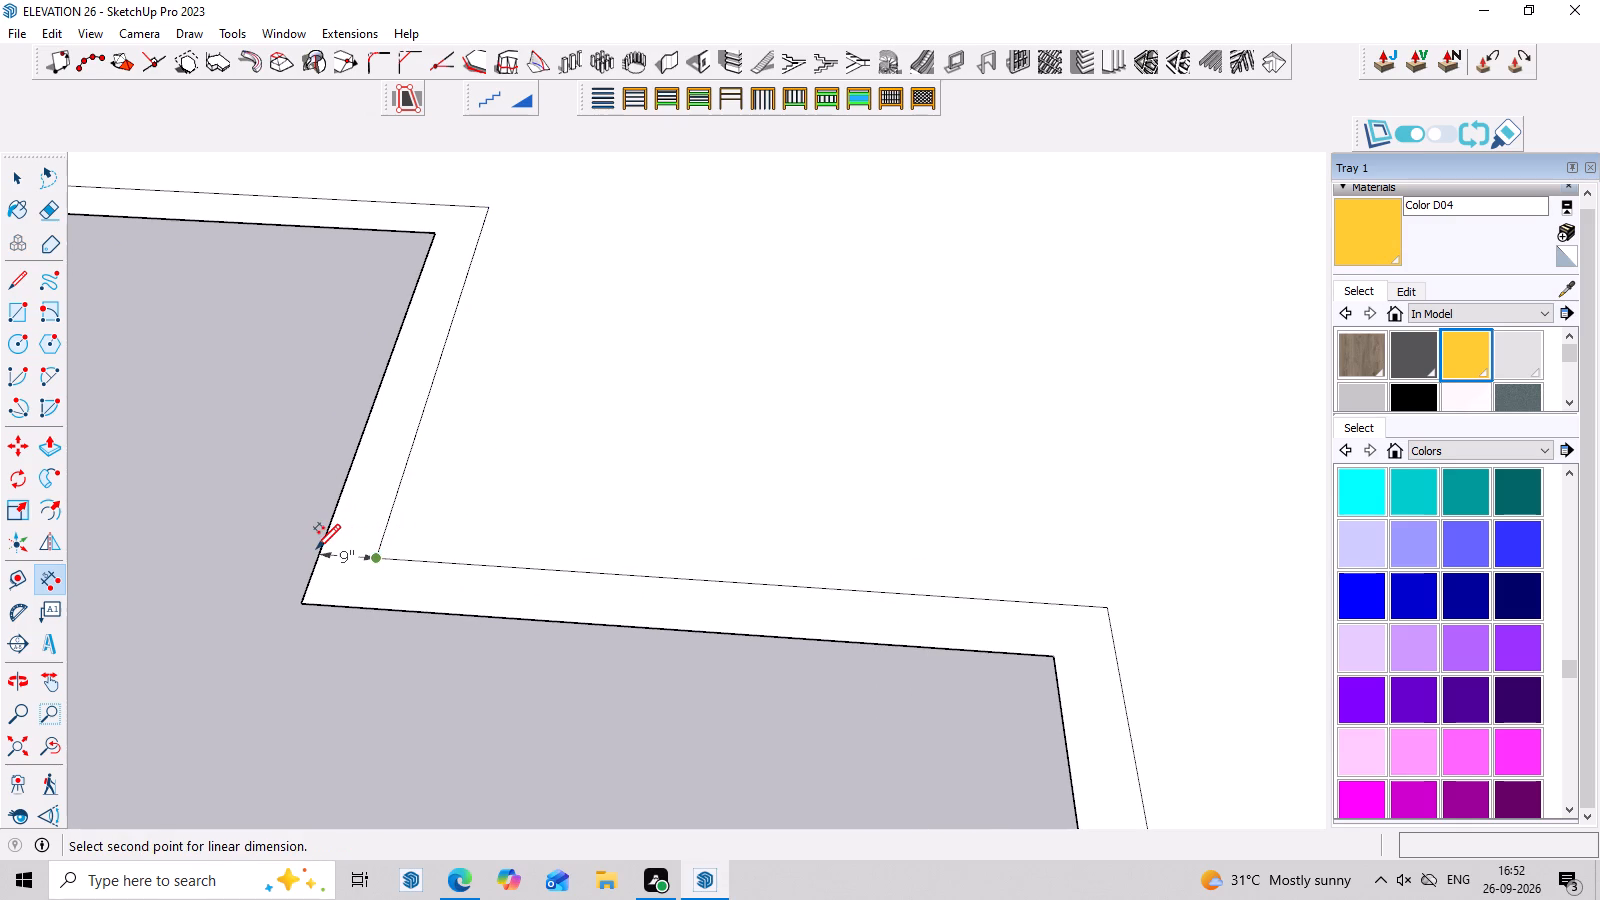
pyautogui.press('Escape')
pyautogui.scroll(-10, 606, 534)
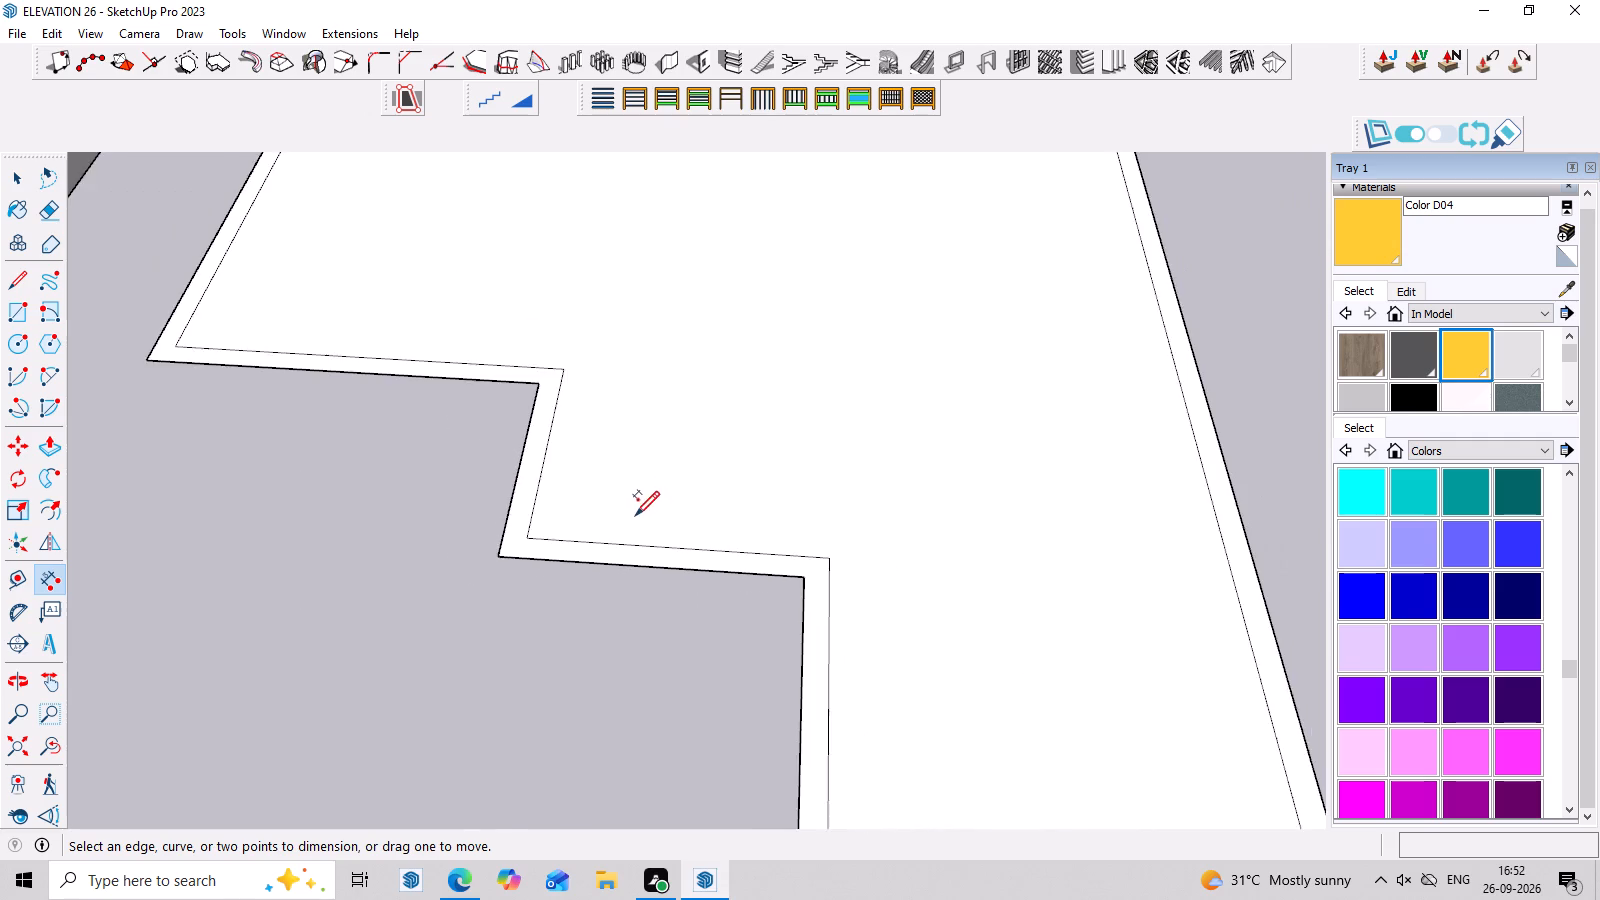
pyautogui.scroll(-3, 626, 480)
pyautogui.press('space')
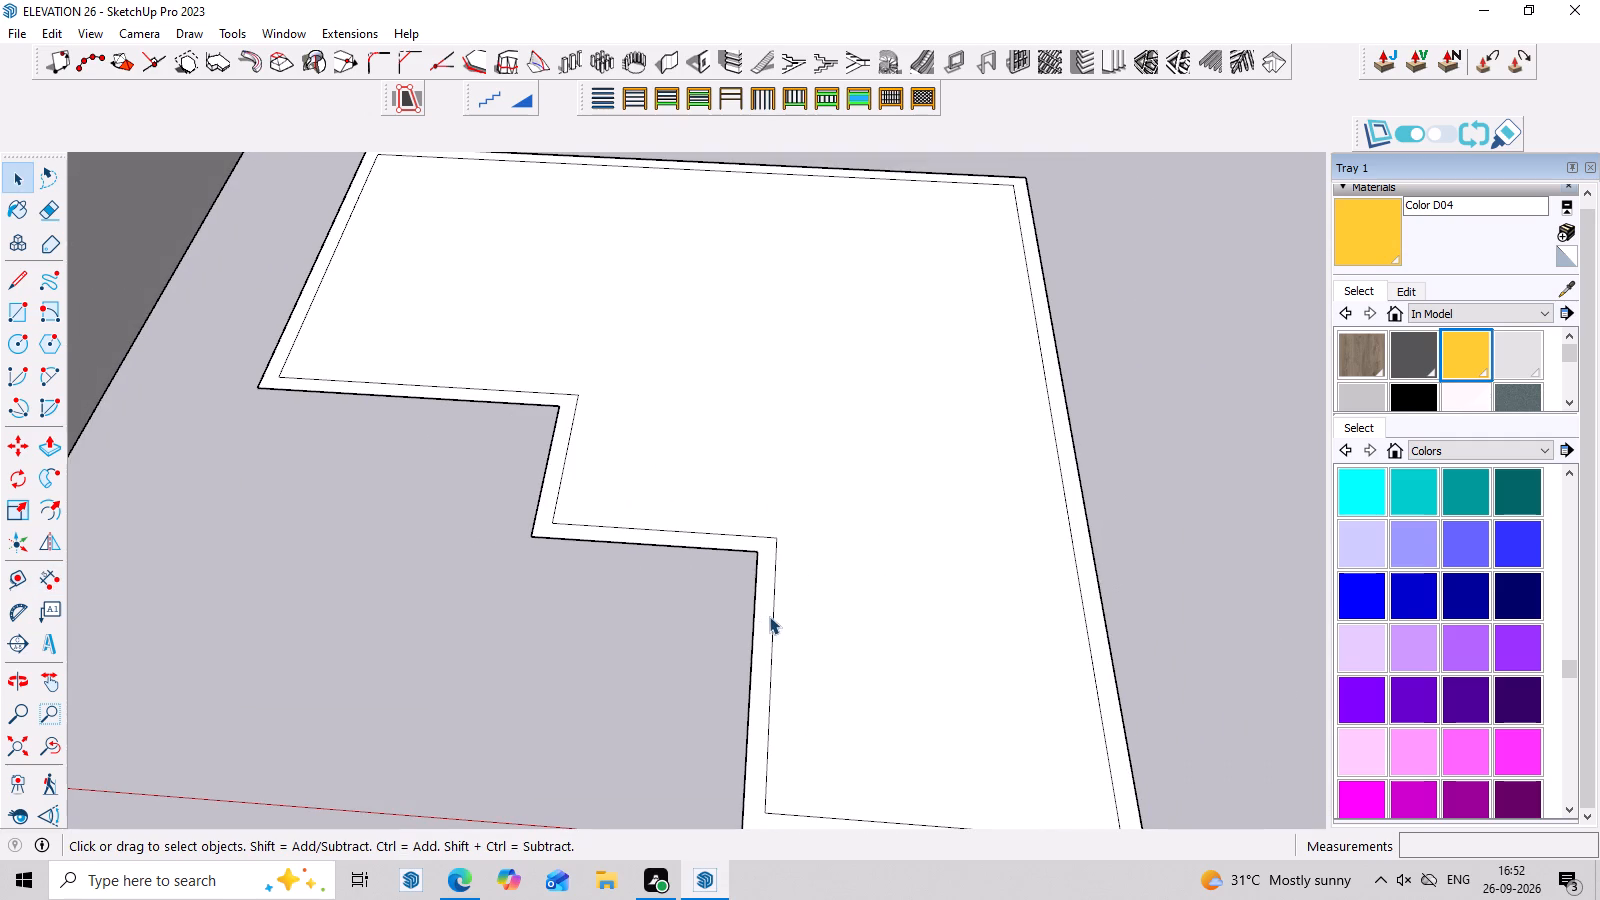
# Erase all the inner outline edges of the separate stepped face, leaving one face bounded by the offset outline.
pyautogui.press('e')
pyautogui.click(774, 618)
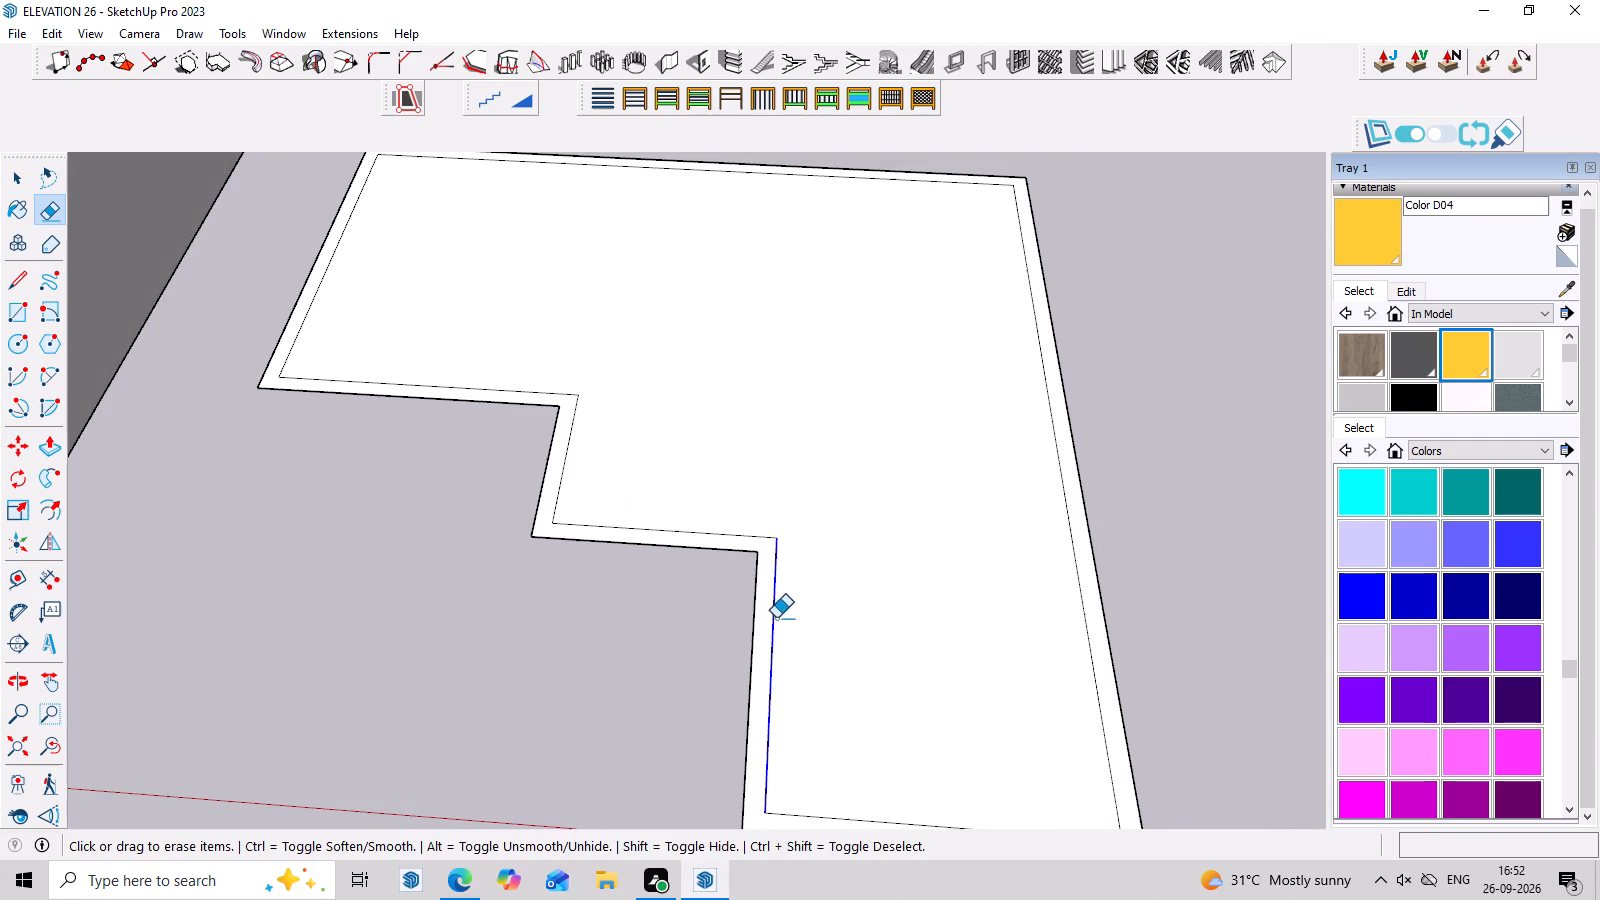
pyautogui.click(768, 538)
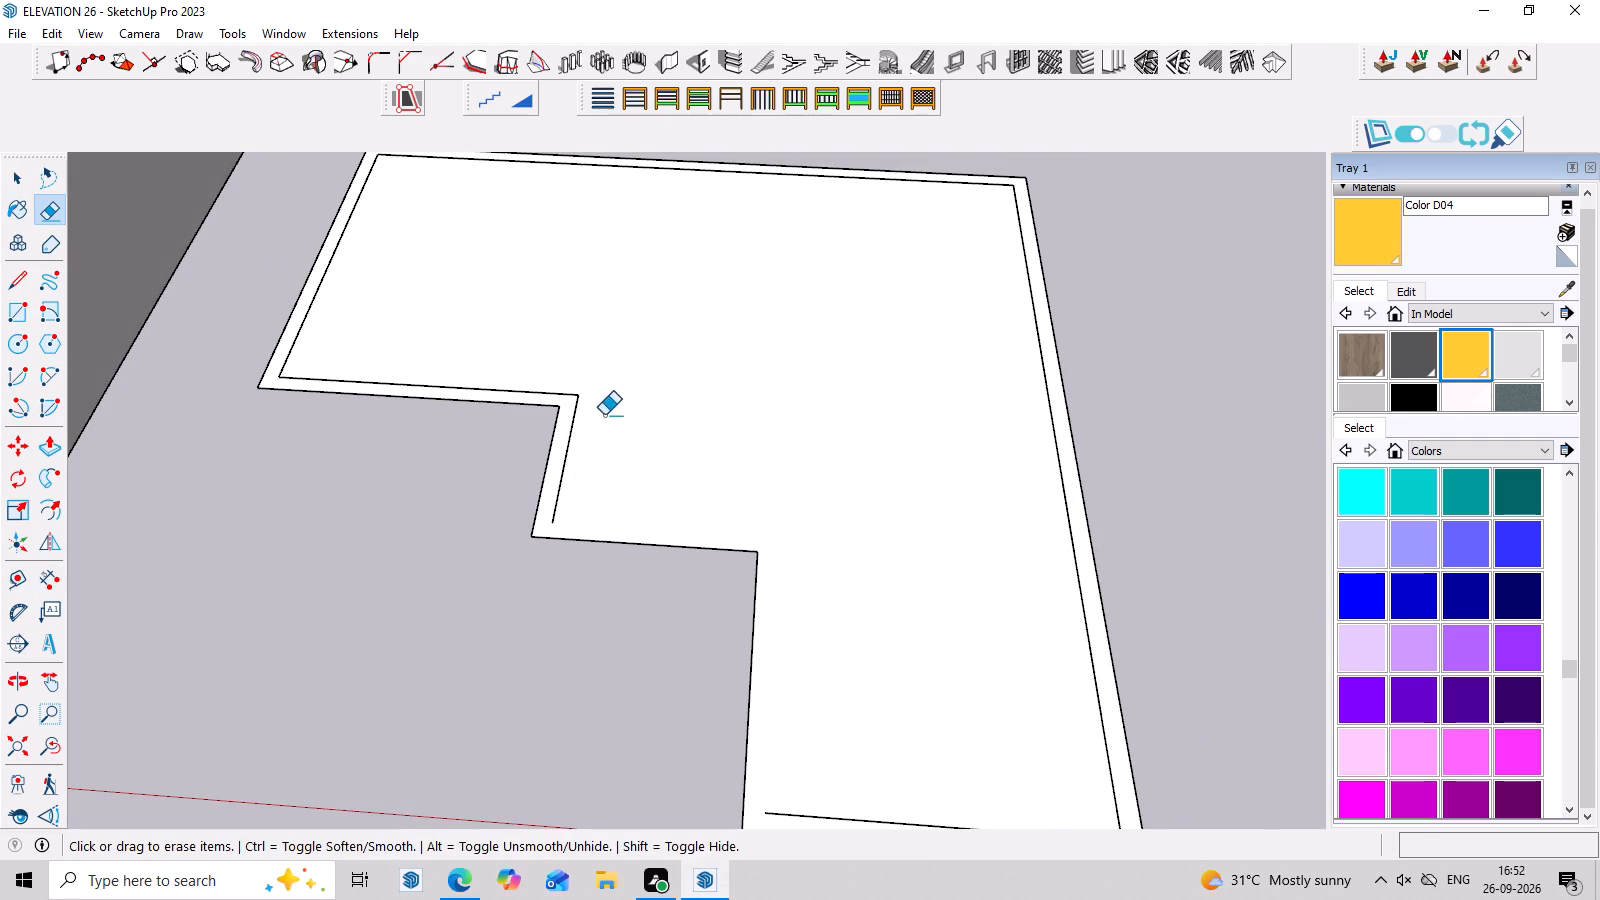
pyautogui.click(568, 439)
pyautogui.click(561, 391)
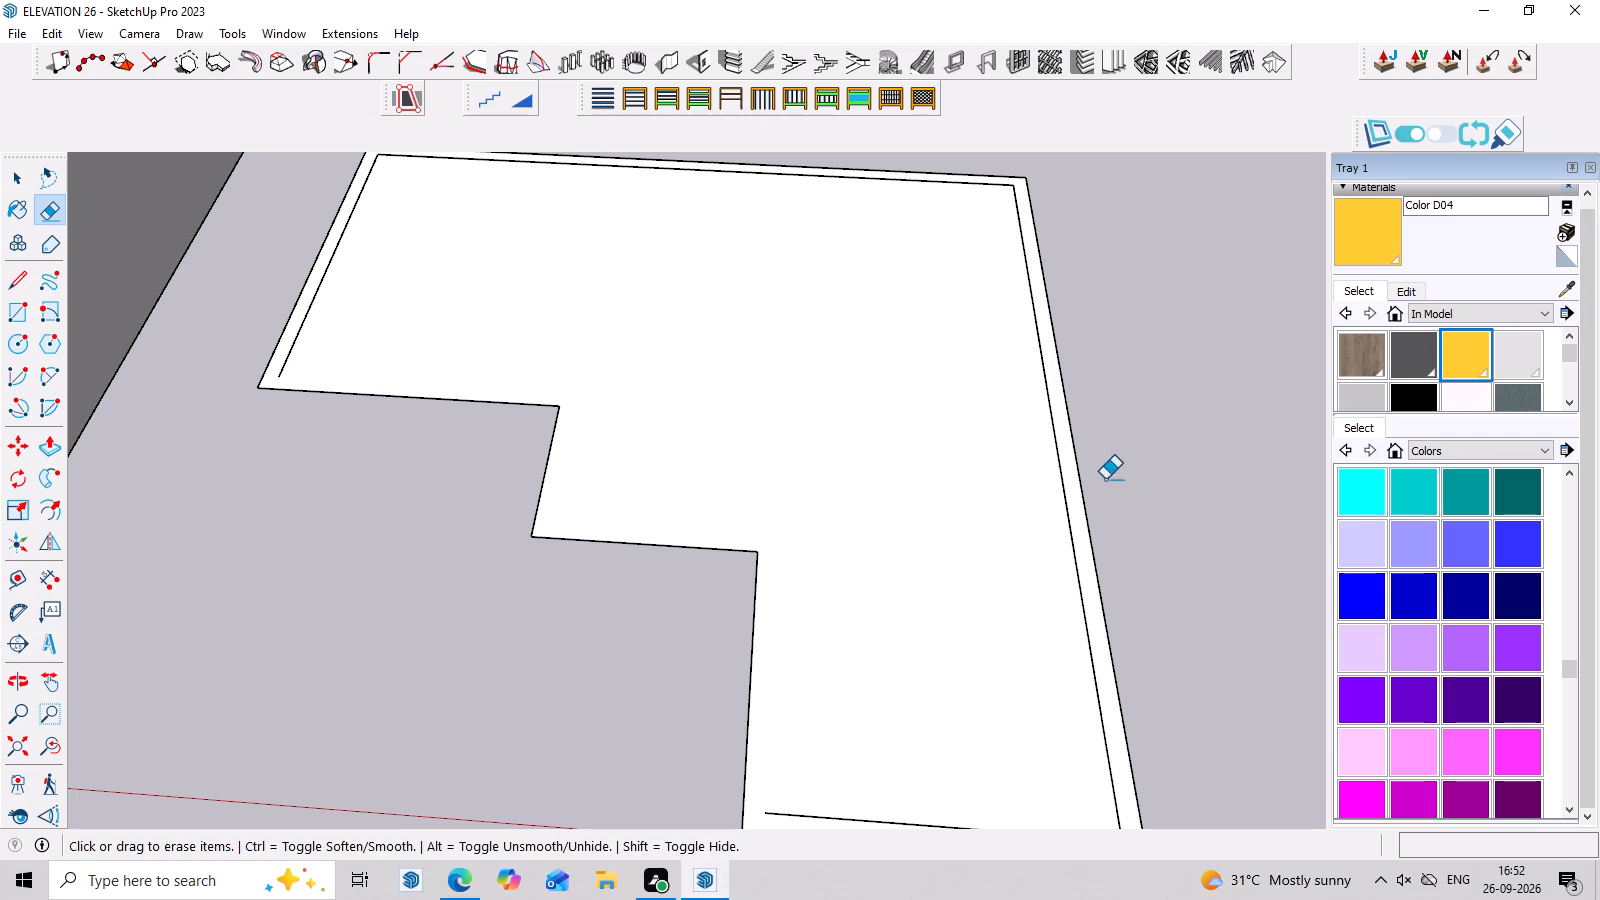
pyautogui.click(1072, 544)
pyautogui.scroll(-6, 1043, 586)
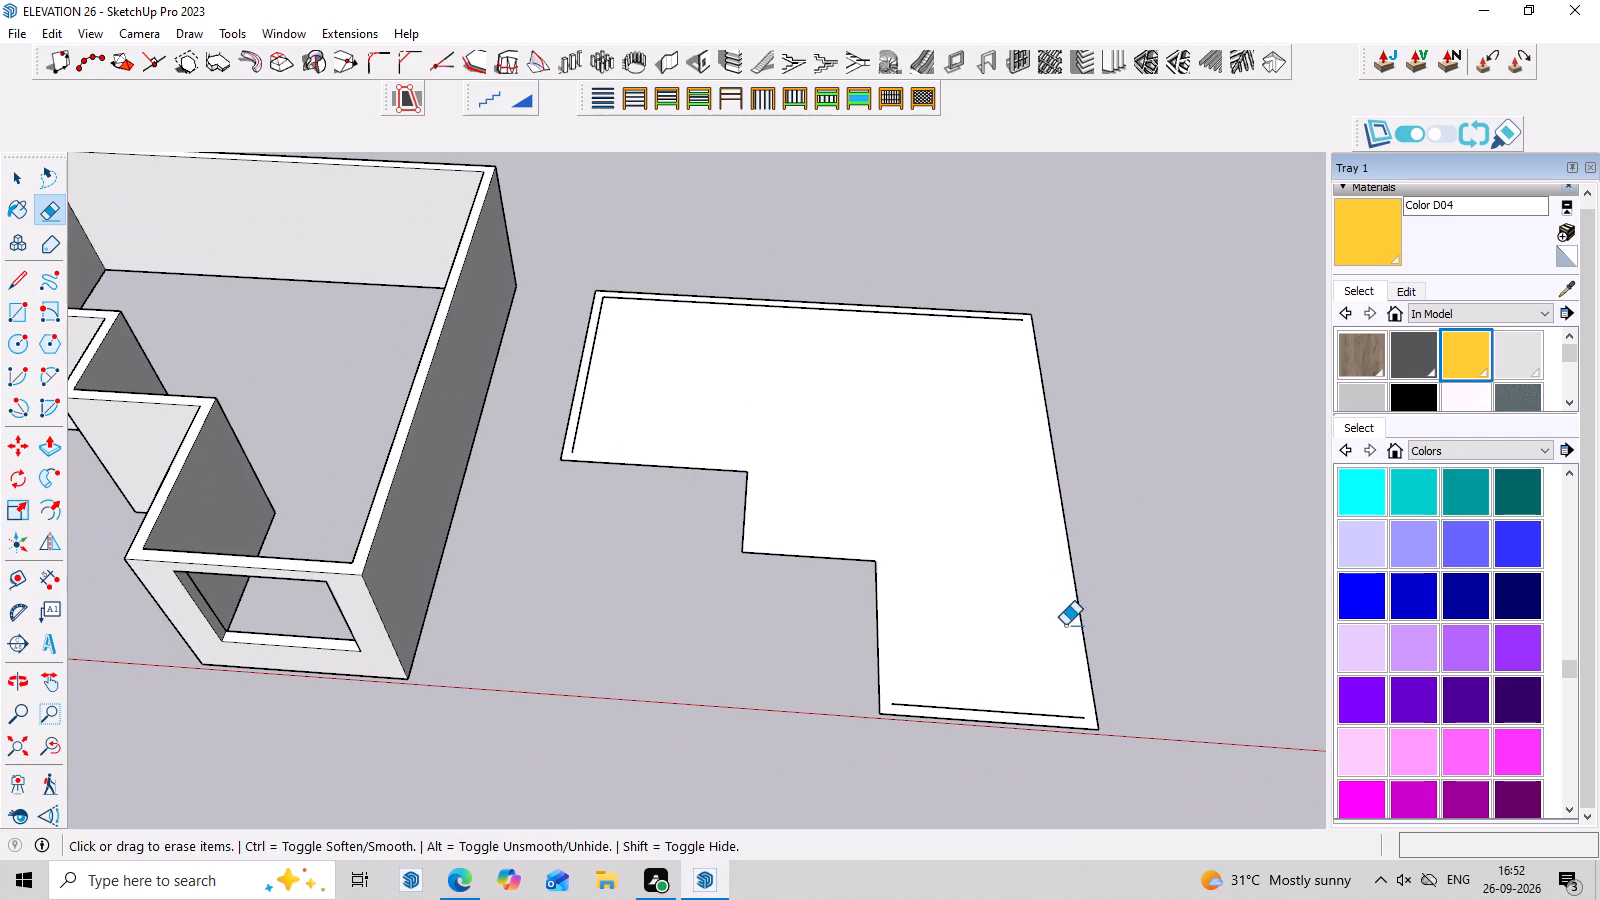
pyautogui.click(1048, 712)
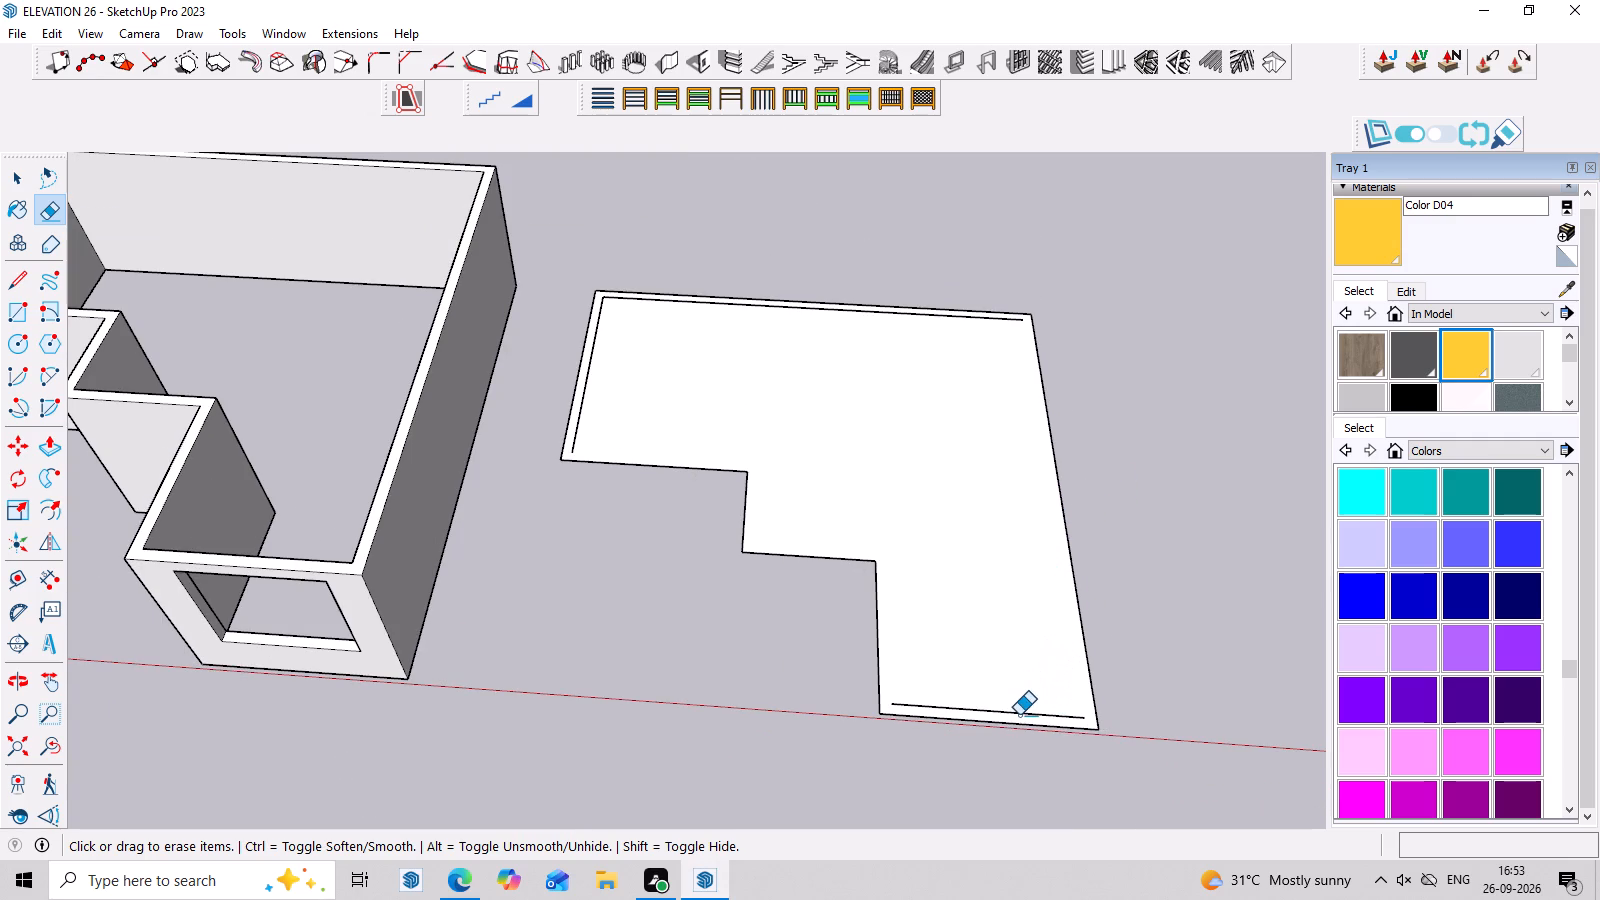
pyautogui.click(1019, 715)
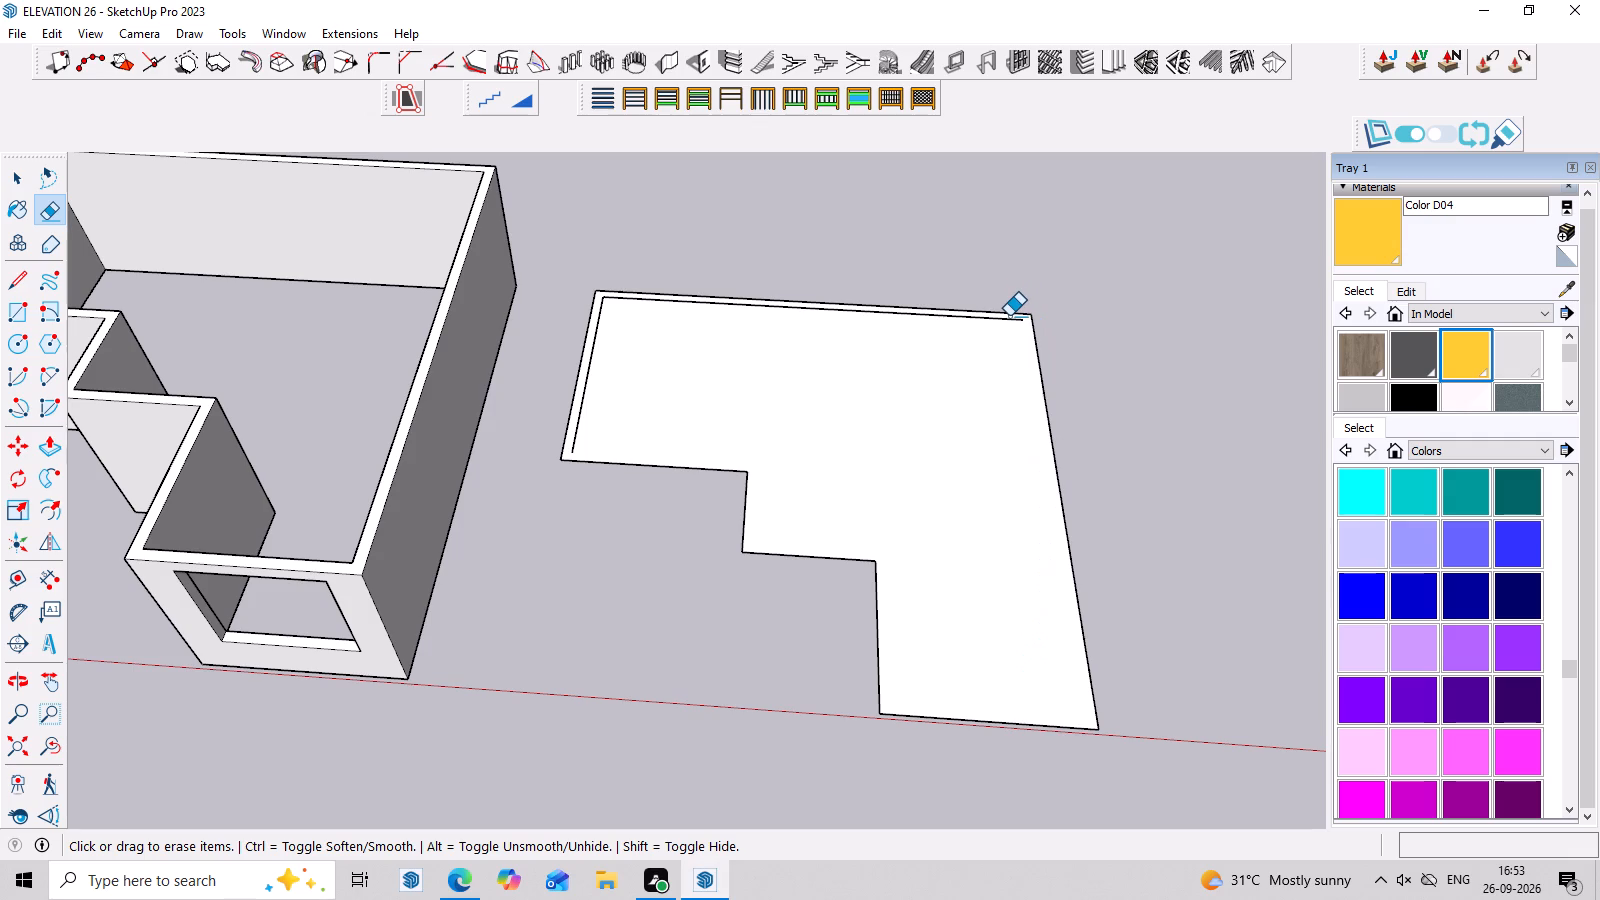
pyautogui.click(1009, 316)
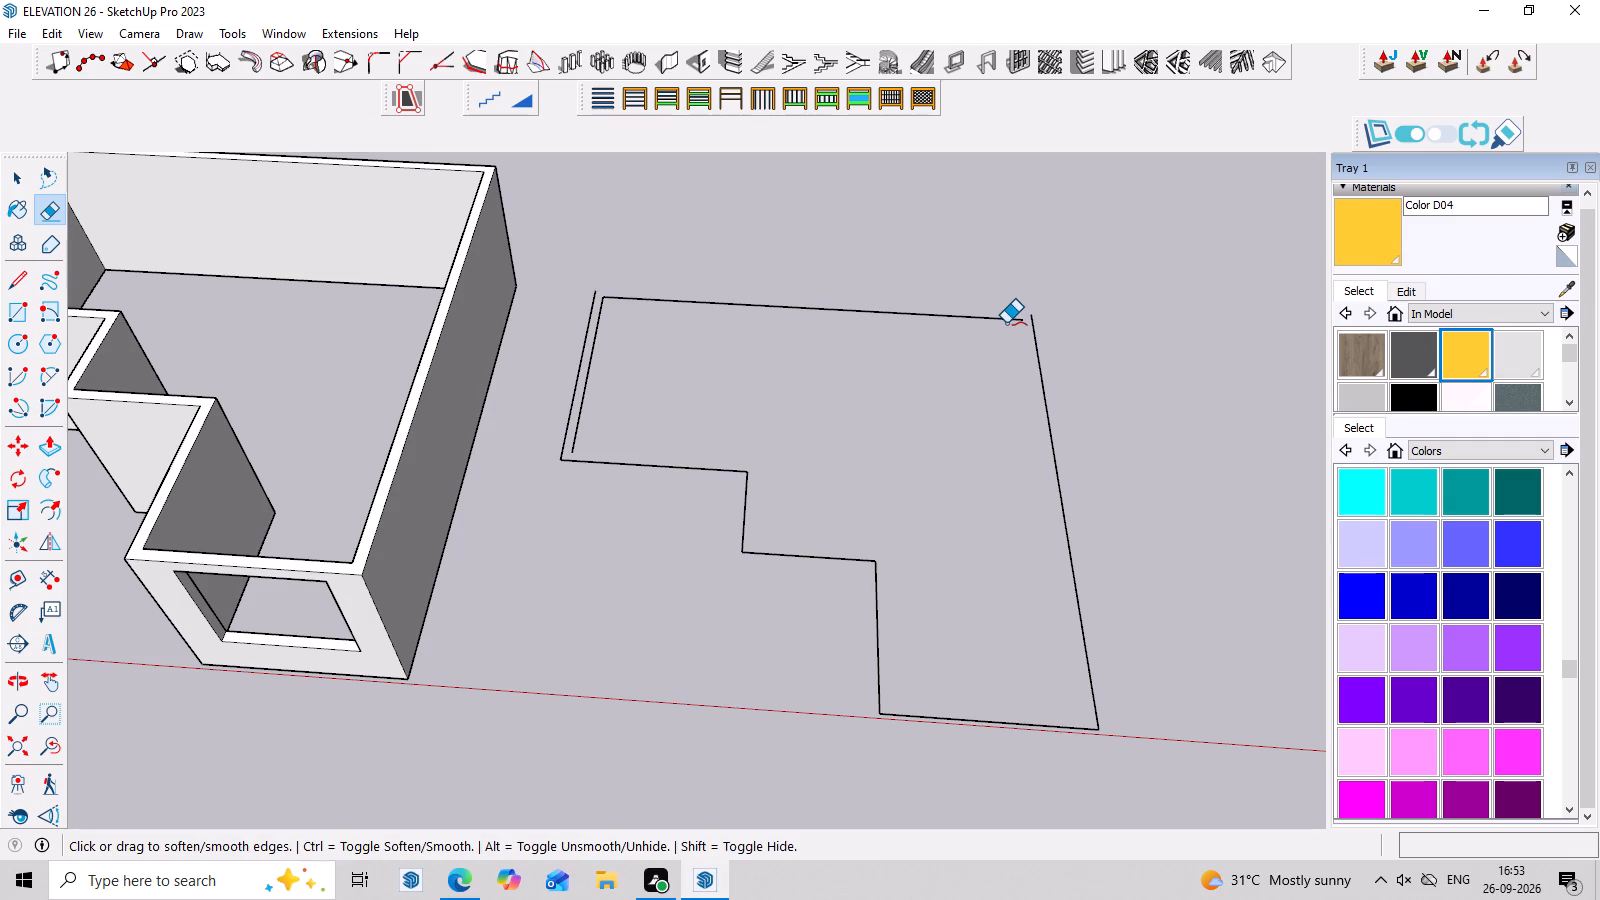
pyautogui.hotkey('ctrl', 'z')
pyautogui.scroll(3, 1006, 323)
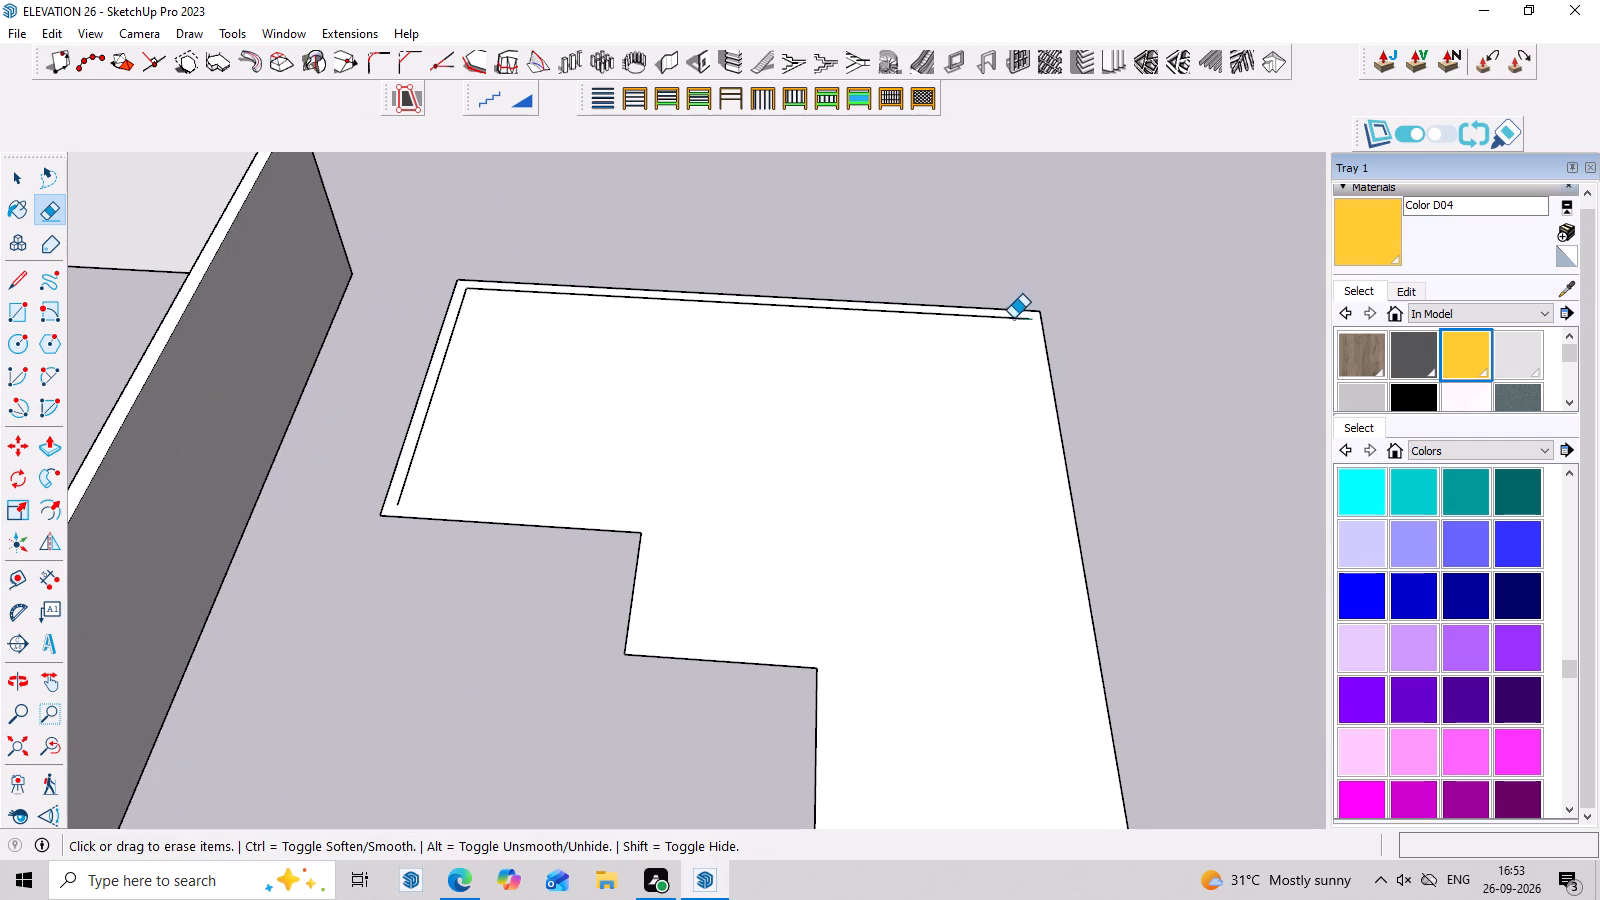
pyautogui.click(1012, 319)
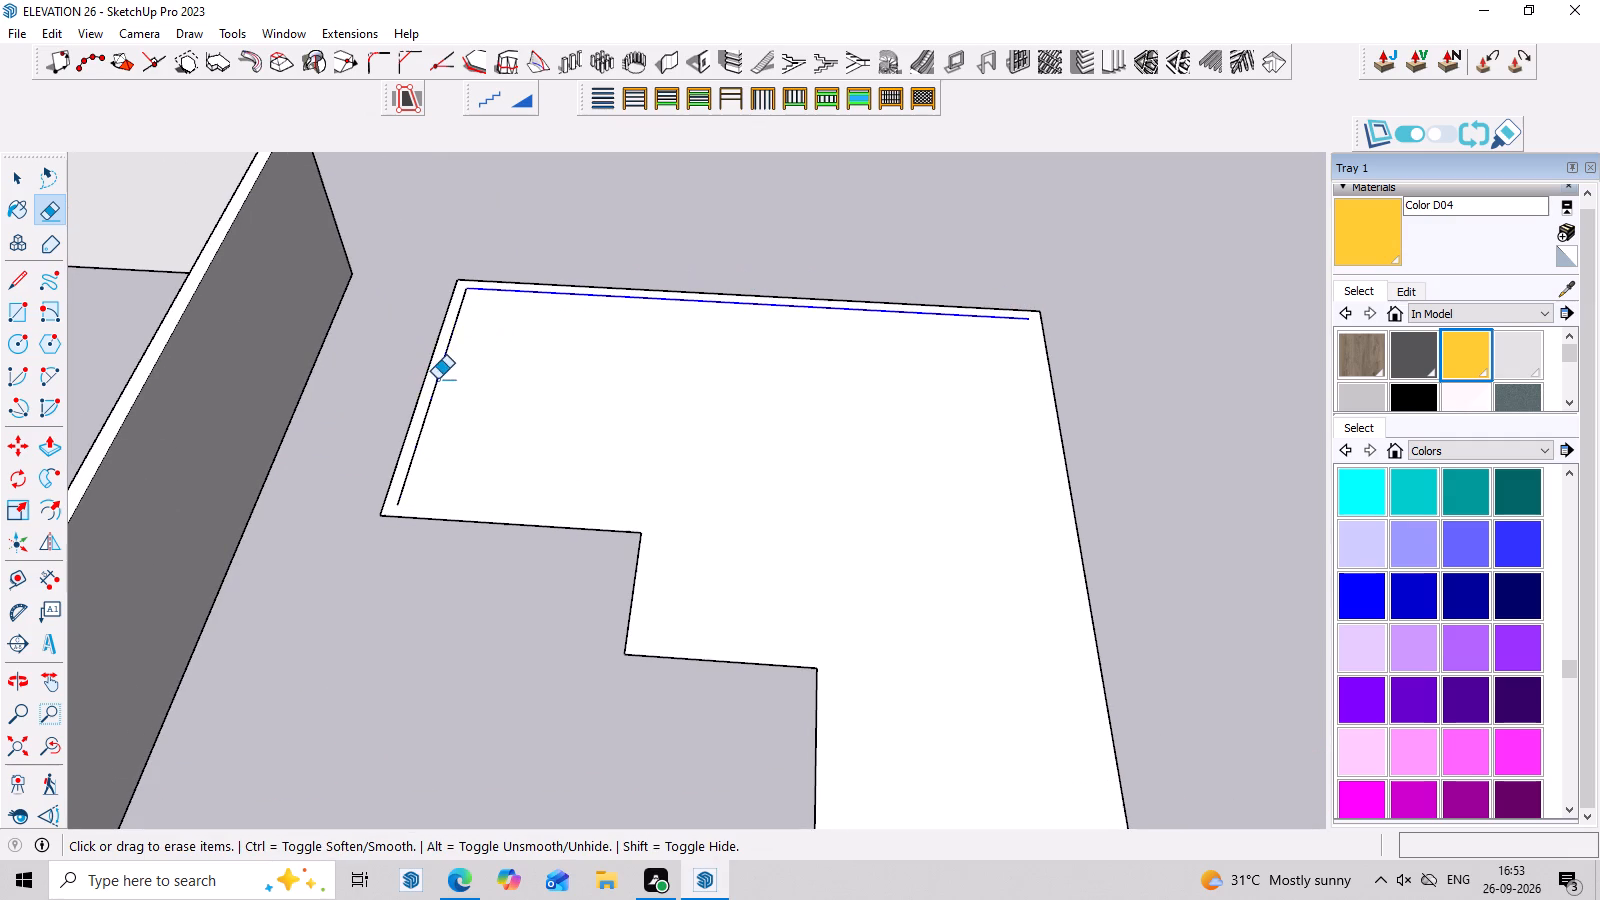
pyautogui.click(437, 379)
pyautogui.scroll(-6, 599, 415)
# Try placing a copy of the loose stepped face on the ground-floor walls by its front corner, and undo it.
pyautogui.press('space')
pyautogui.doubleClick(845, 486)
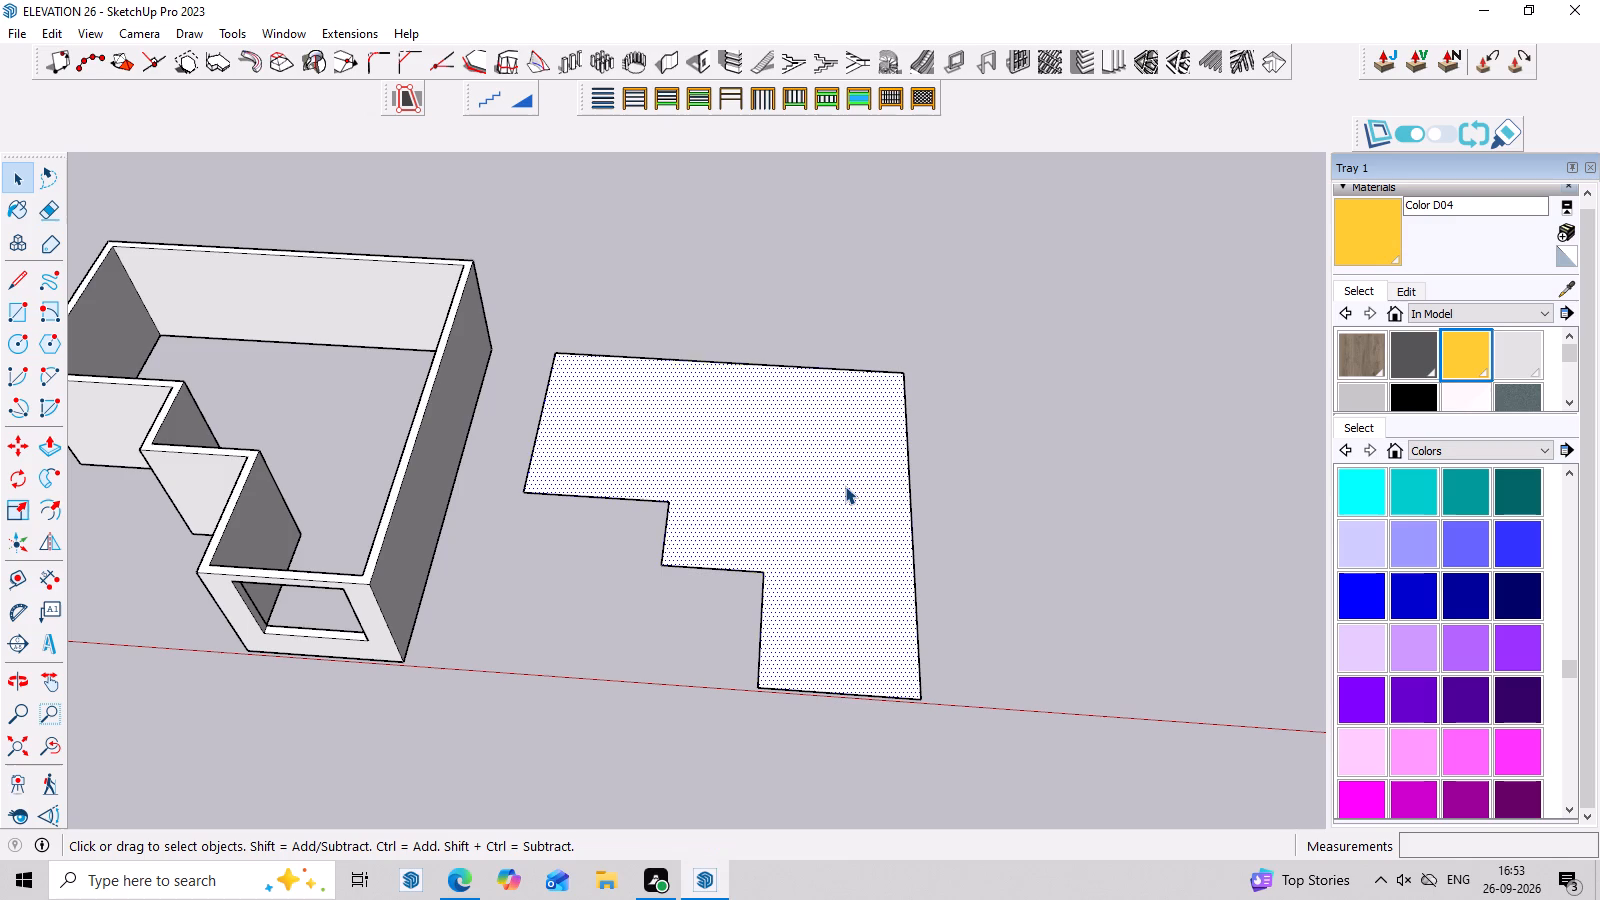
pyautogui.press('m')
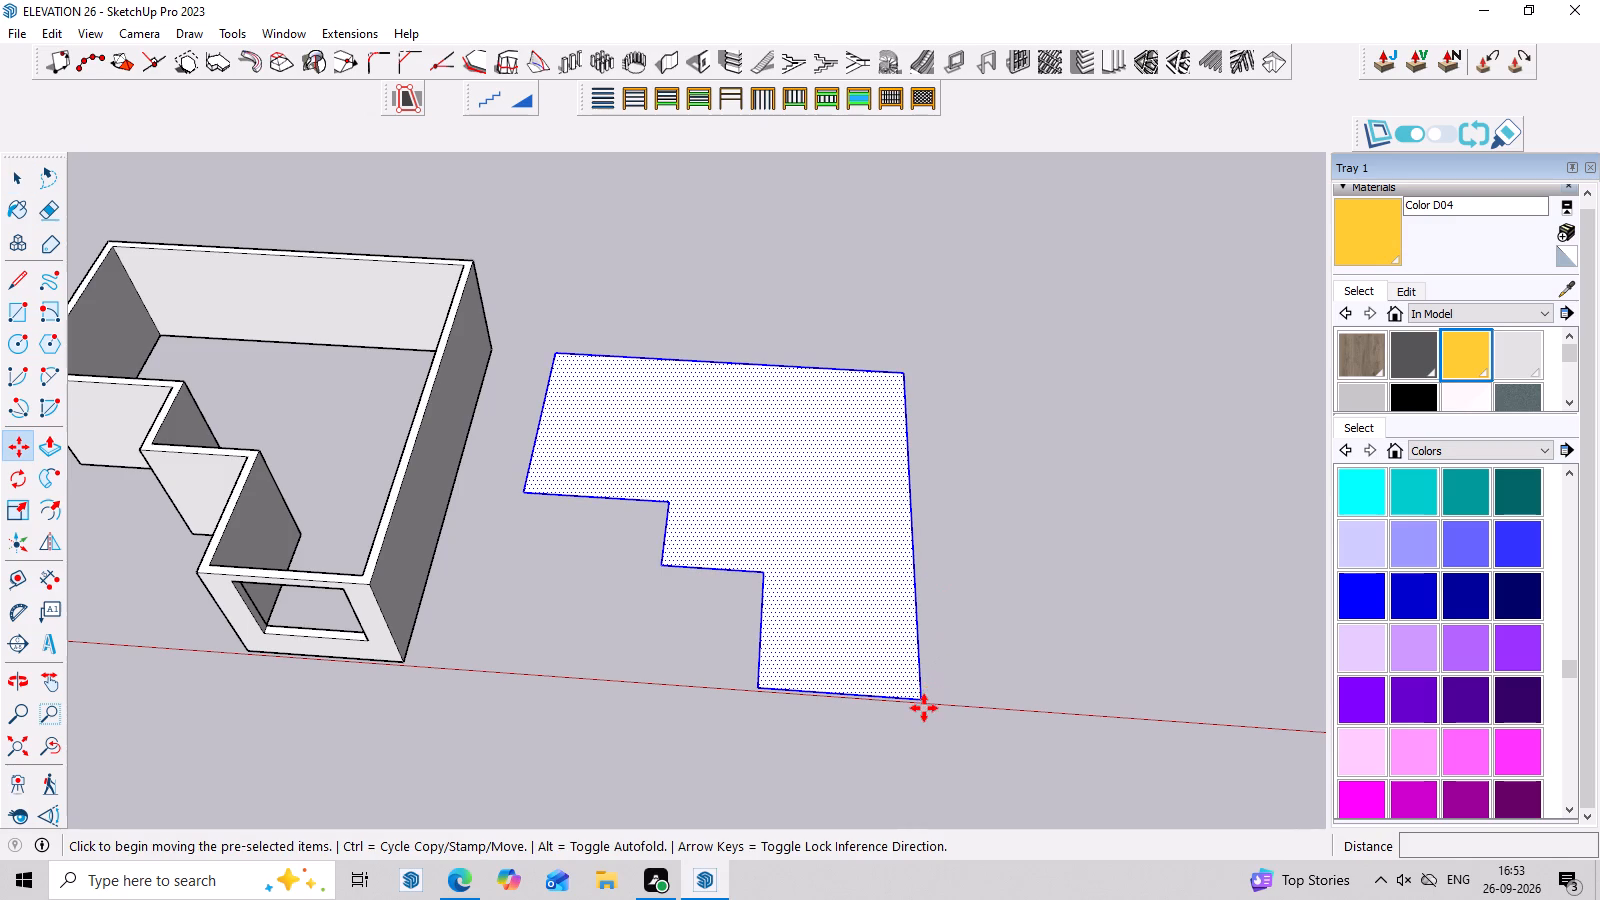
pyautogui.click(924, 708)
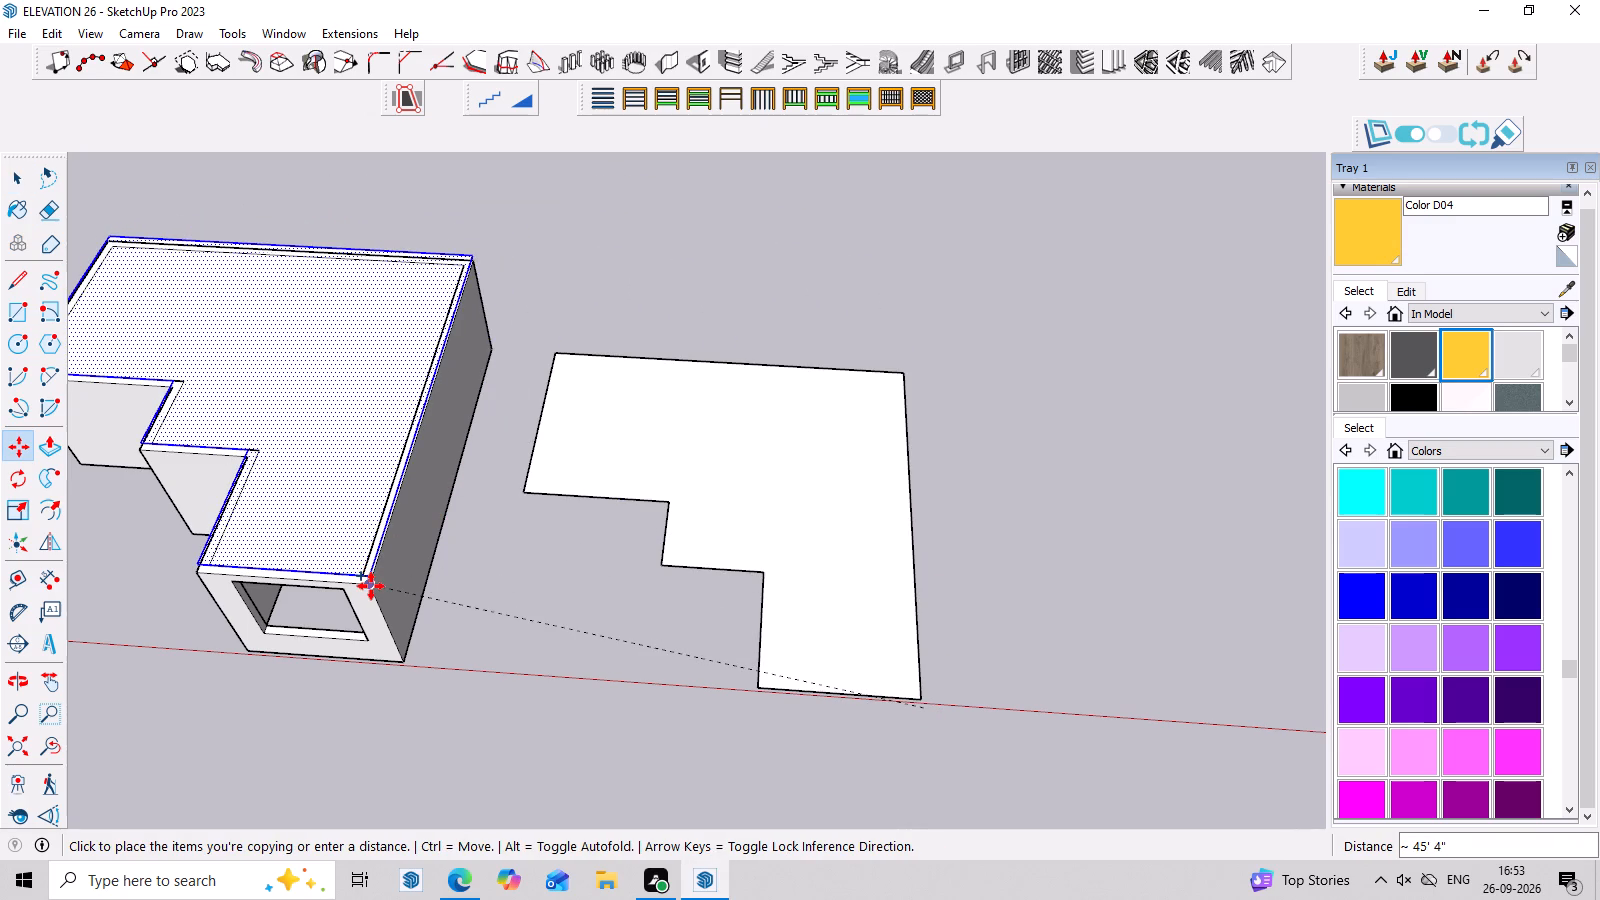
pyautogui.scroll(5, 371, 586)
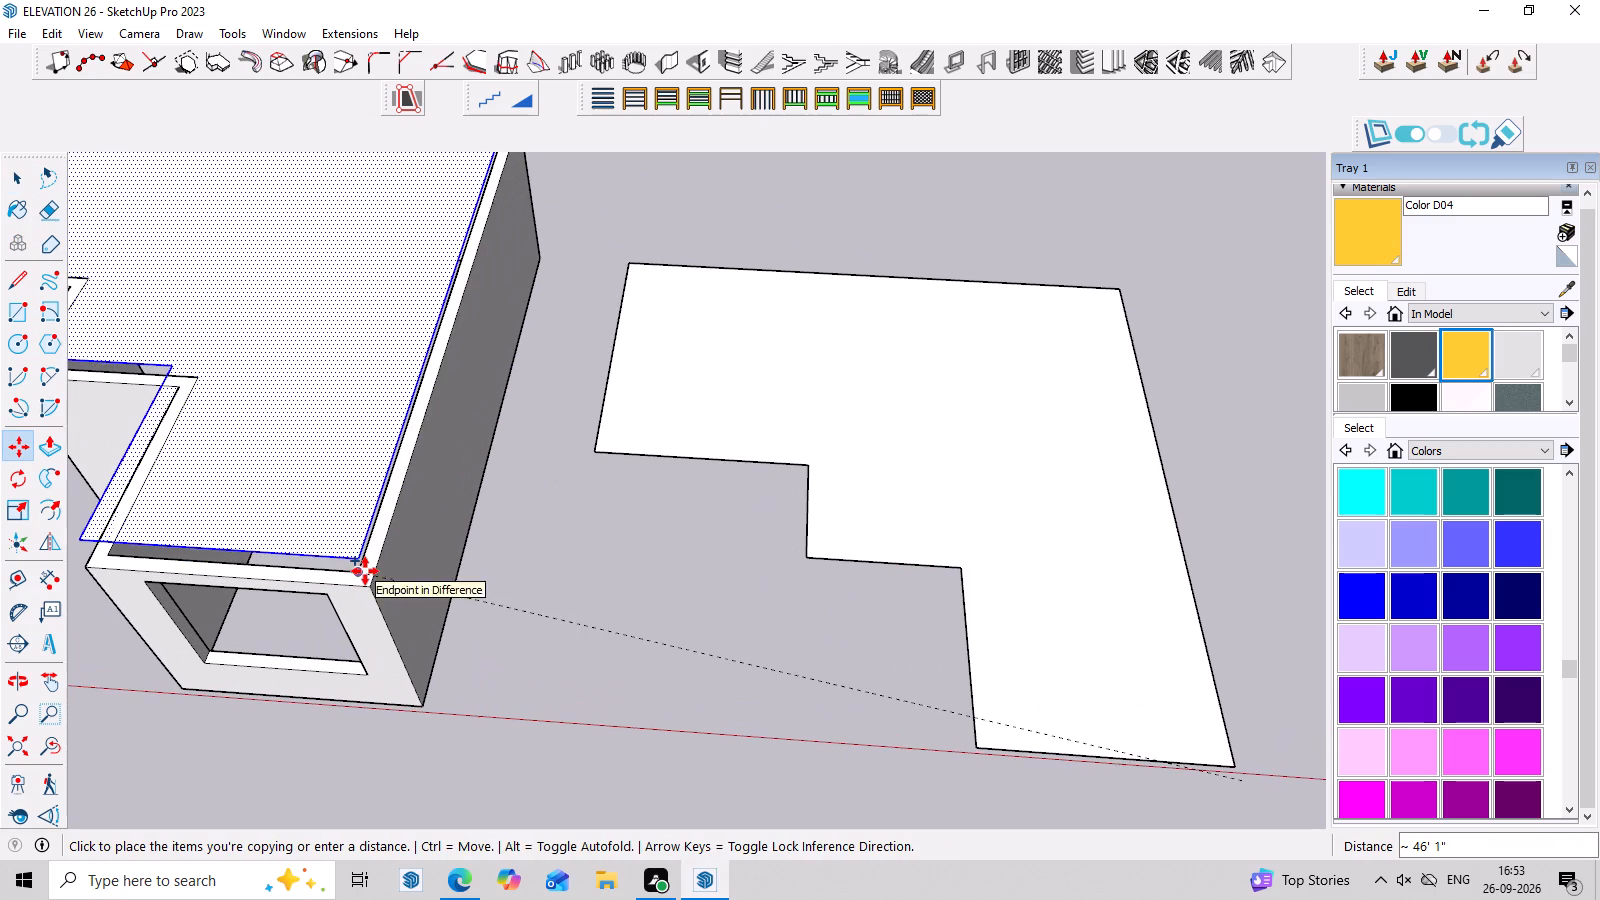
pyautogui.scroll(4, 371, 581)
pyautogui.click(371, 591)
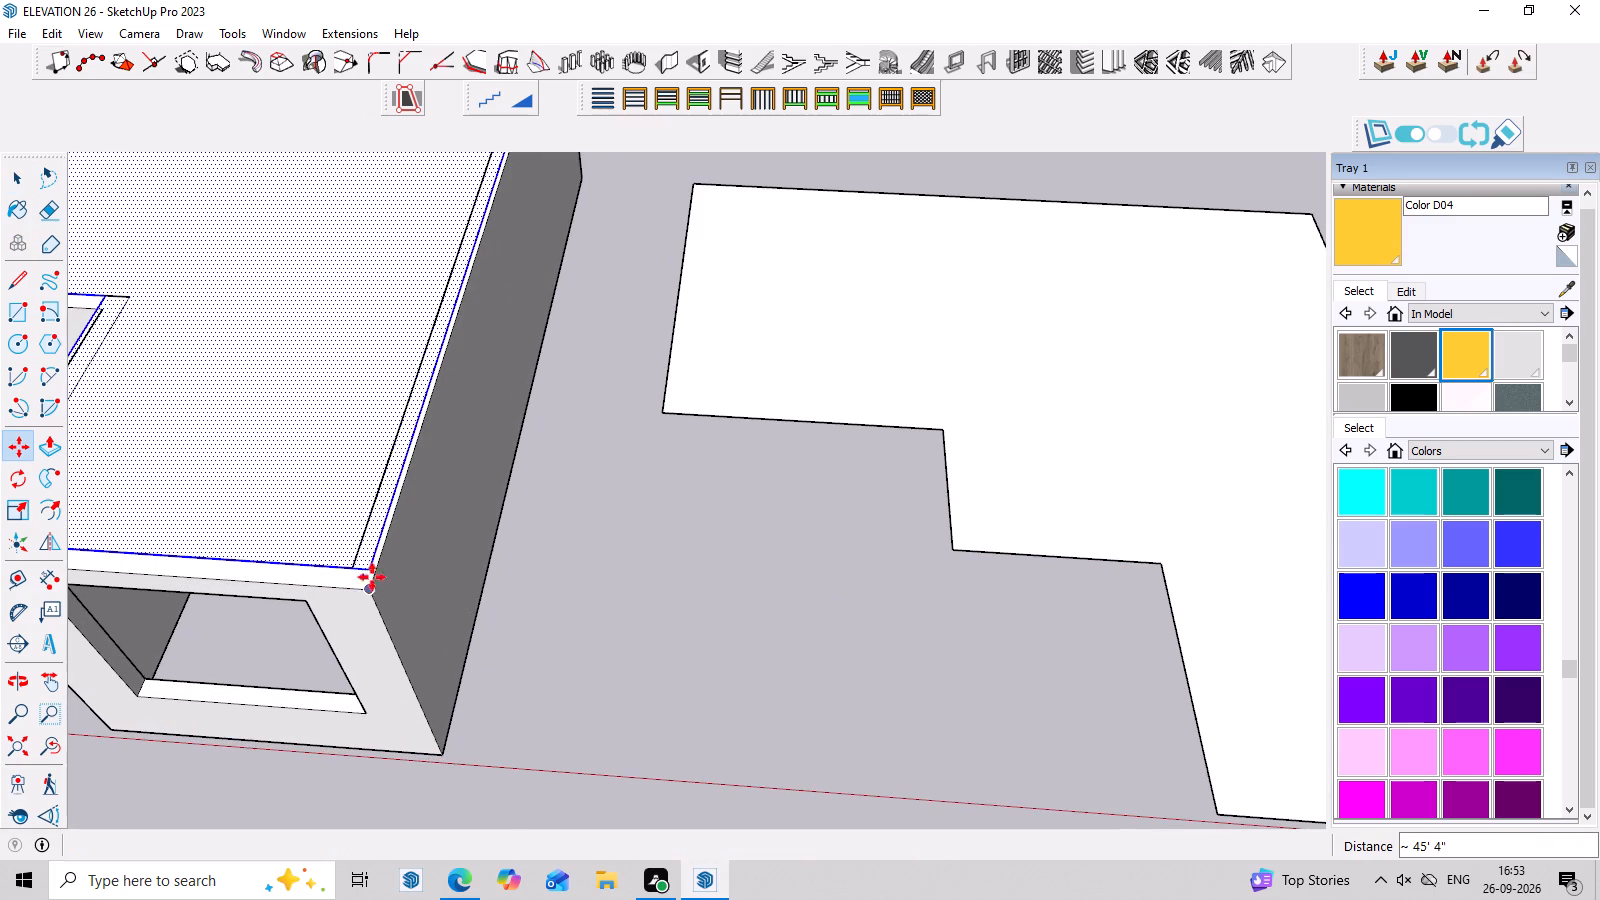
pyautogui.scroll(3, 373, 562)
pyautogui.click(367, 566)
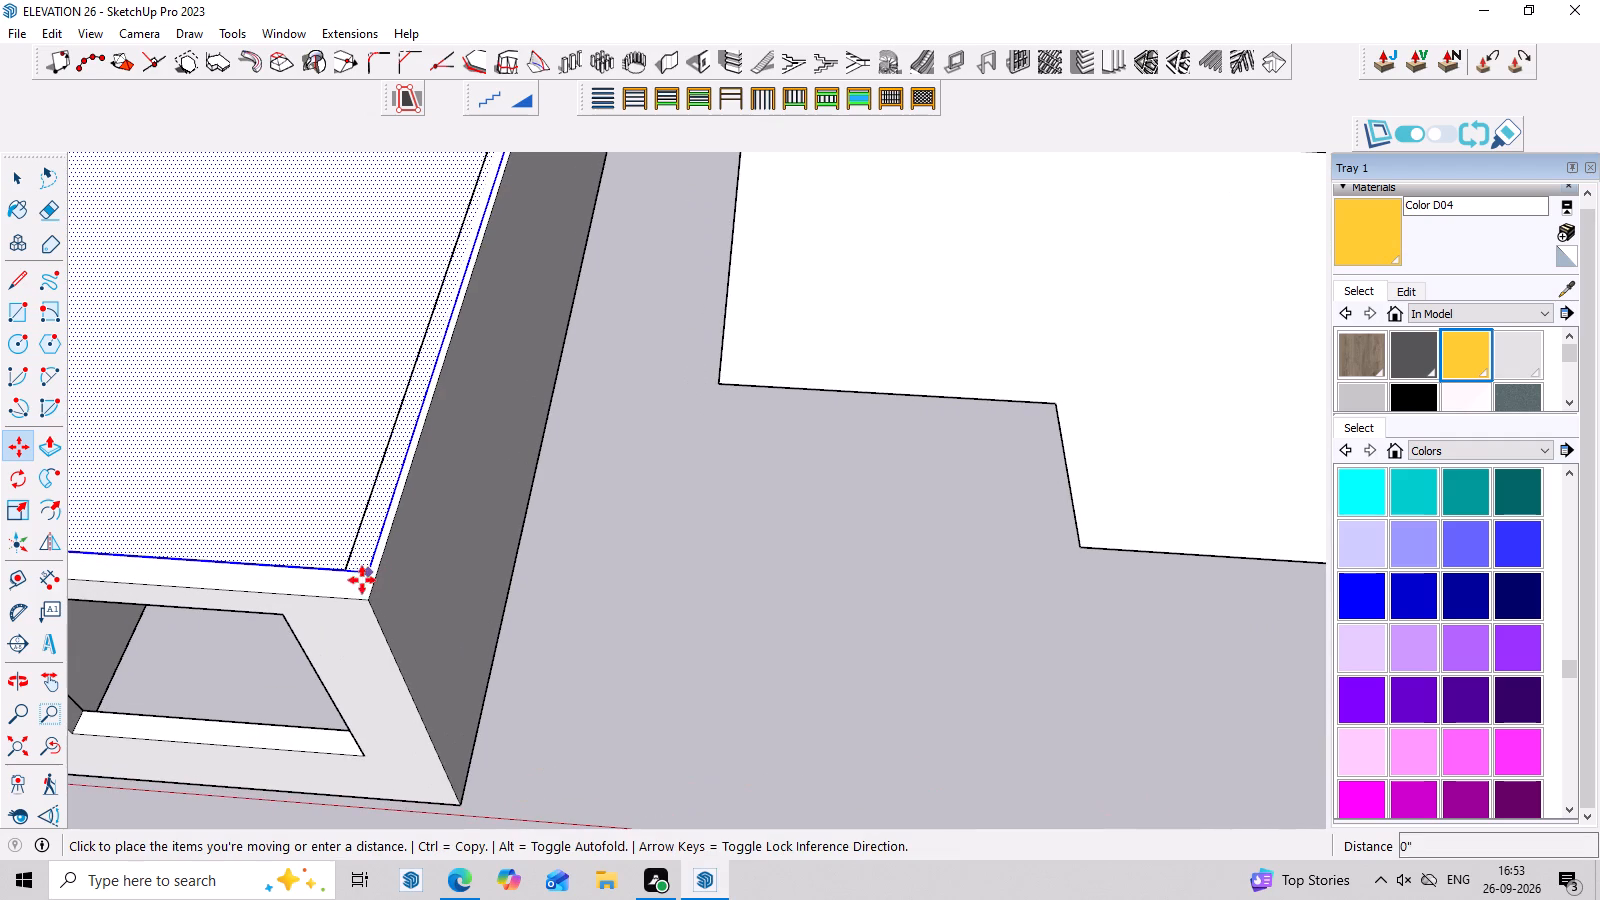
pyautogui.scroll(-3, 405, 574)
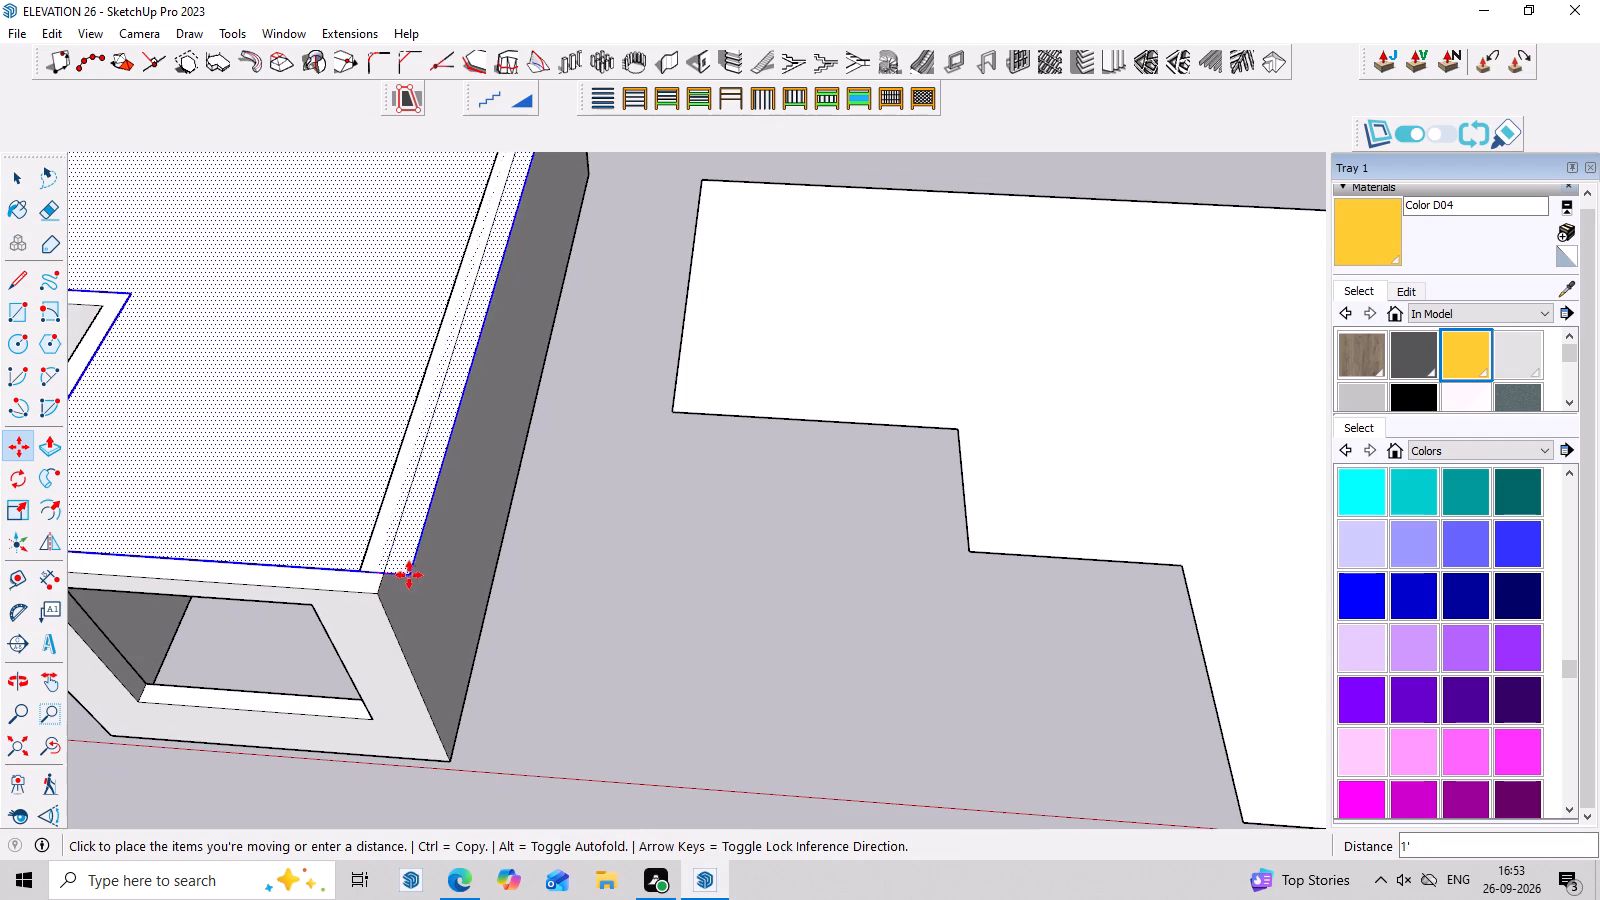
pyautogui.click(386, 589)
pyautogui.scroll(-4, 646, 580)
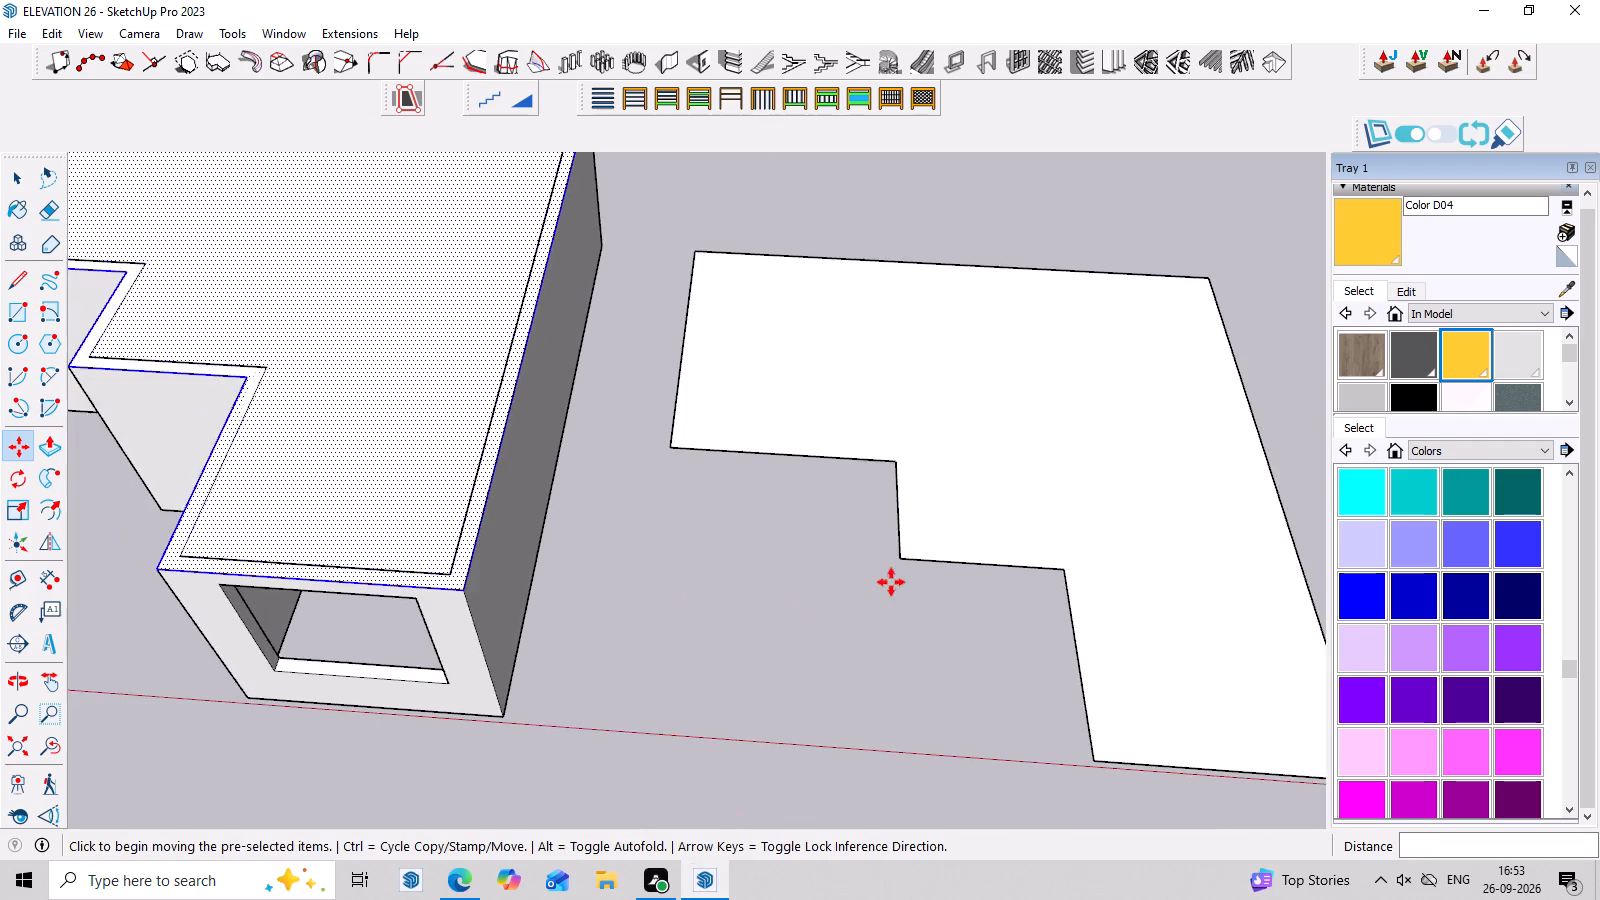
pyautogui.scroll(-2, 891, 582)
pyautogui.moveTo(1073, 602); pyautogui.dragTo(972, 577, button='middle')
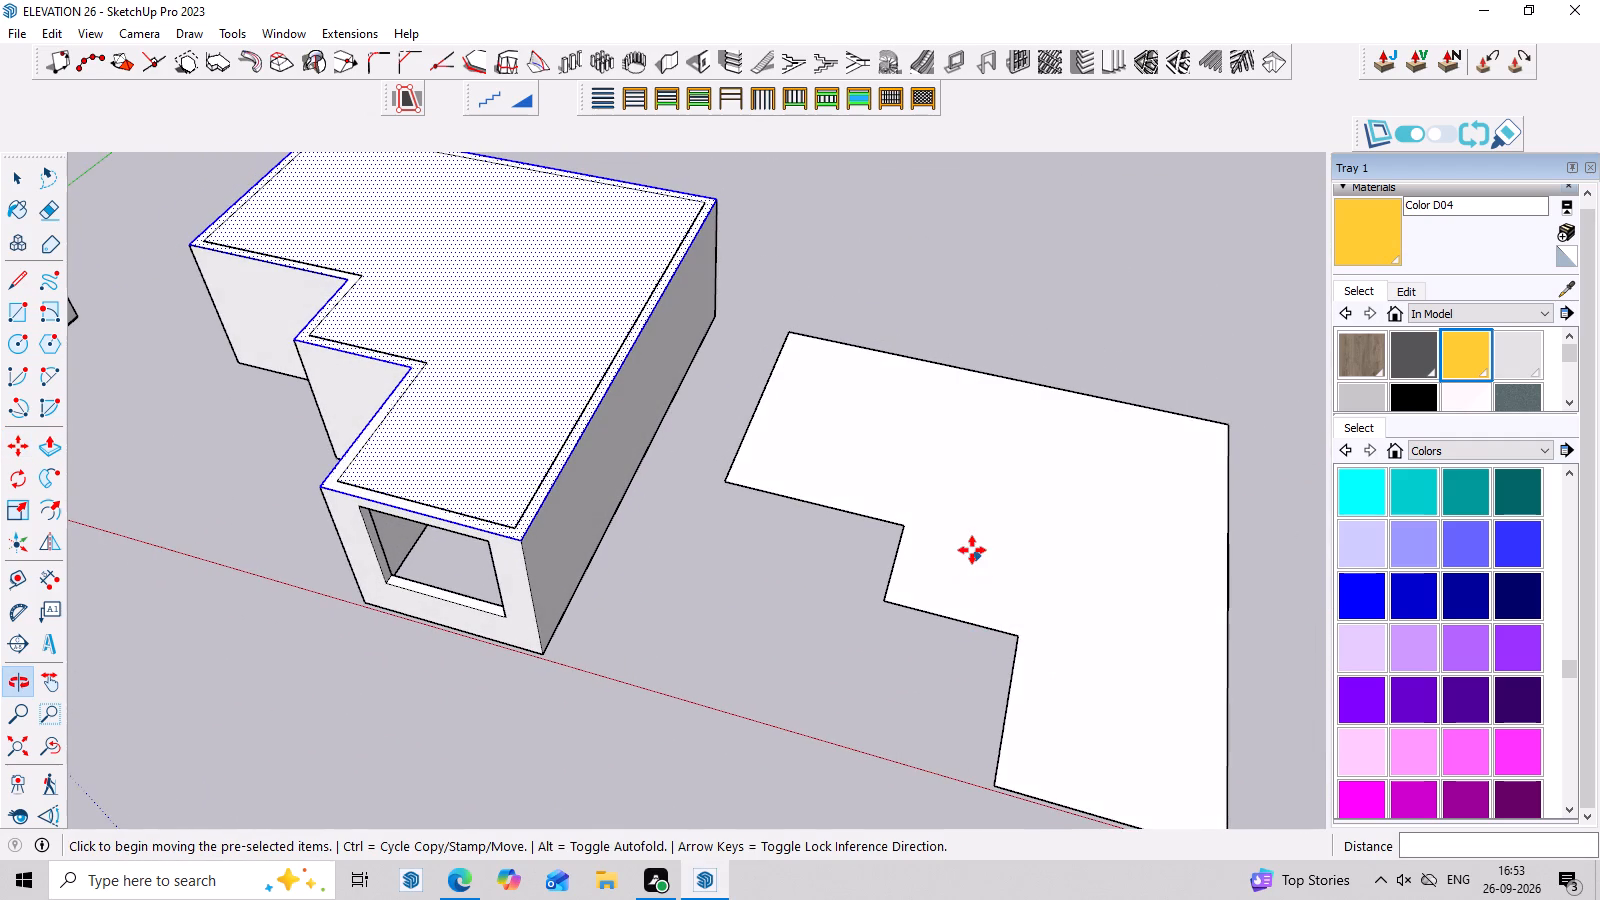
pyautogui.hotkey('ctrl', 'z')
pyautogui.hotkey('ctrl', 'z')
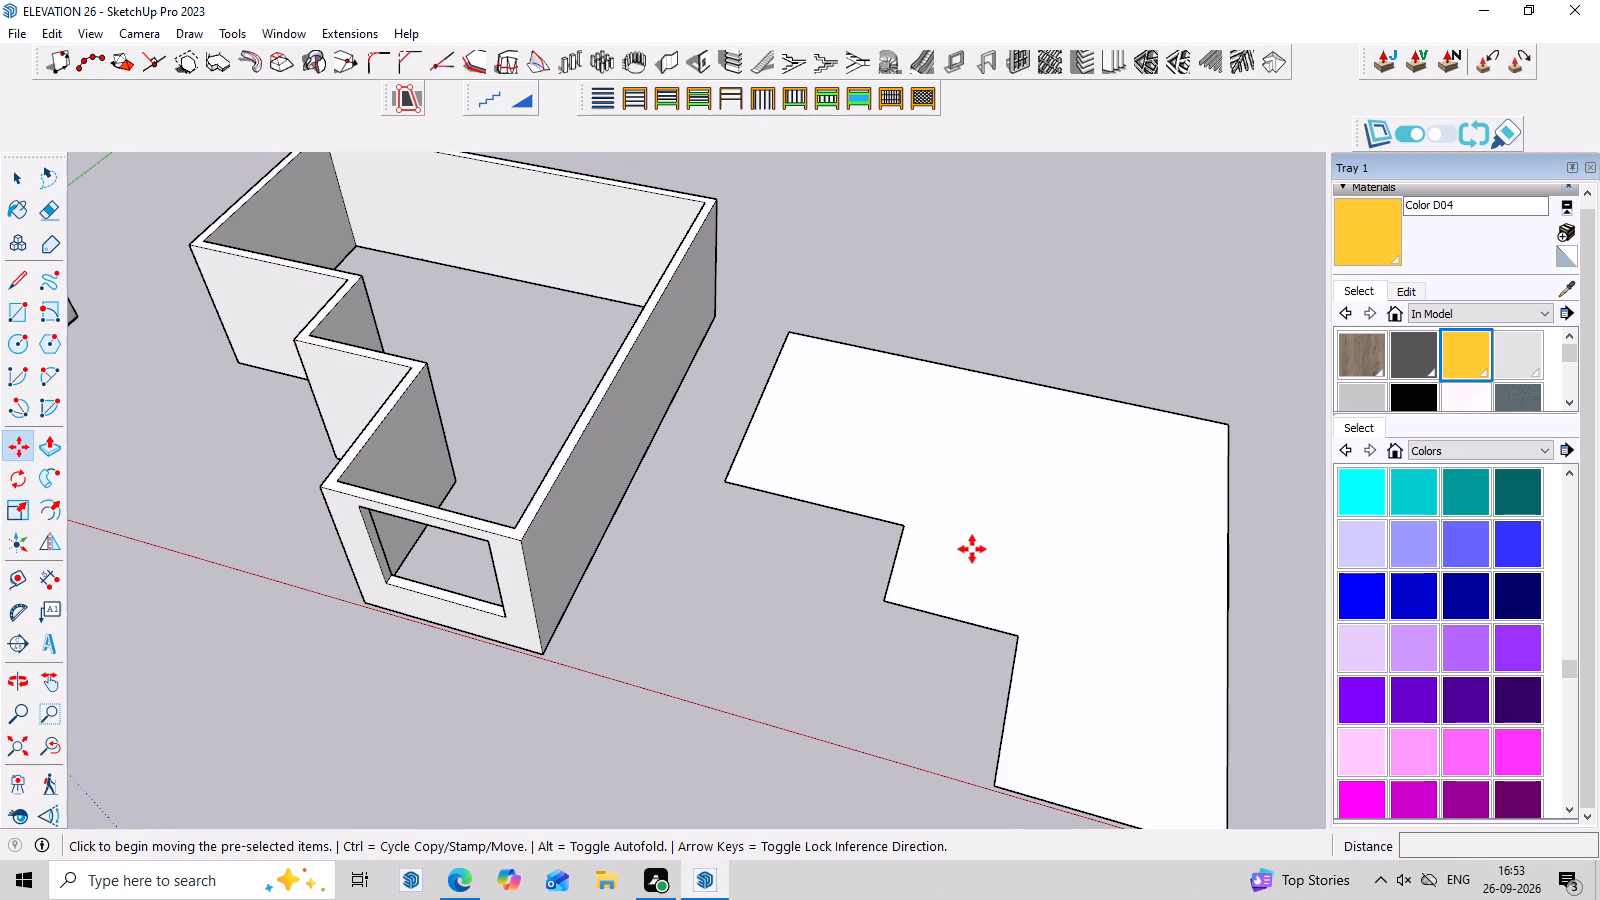
# Make a group from the enlarged stepped face and its connected edges beside the ground floor.
pyautogui.press('space')
pyautogui.tripleClick(985, 522)
pyautogui.rightClick(984, 522)
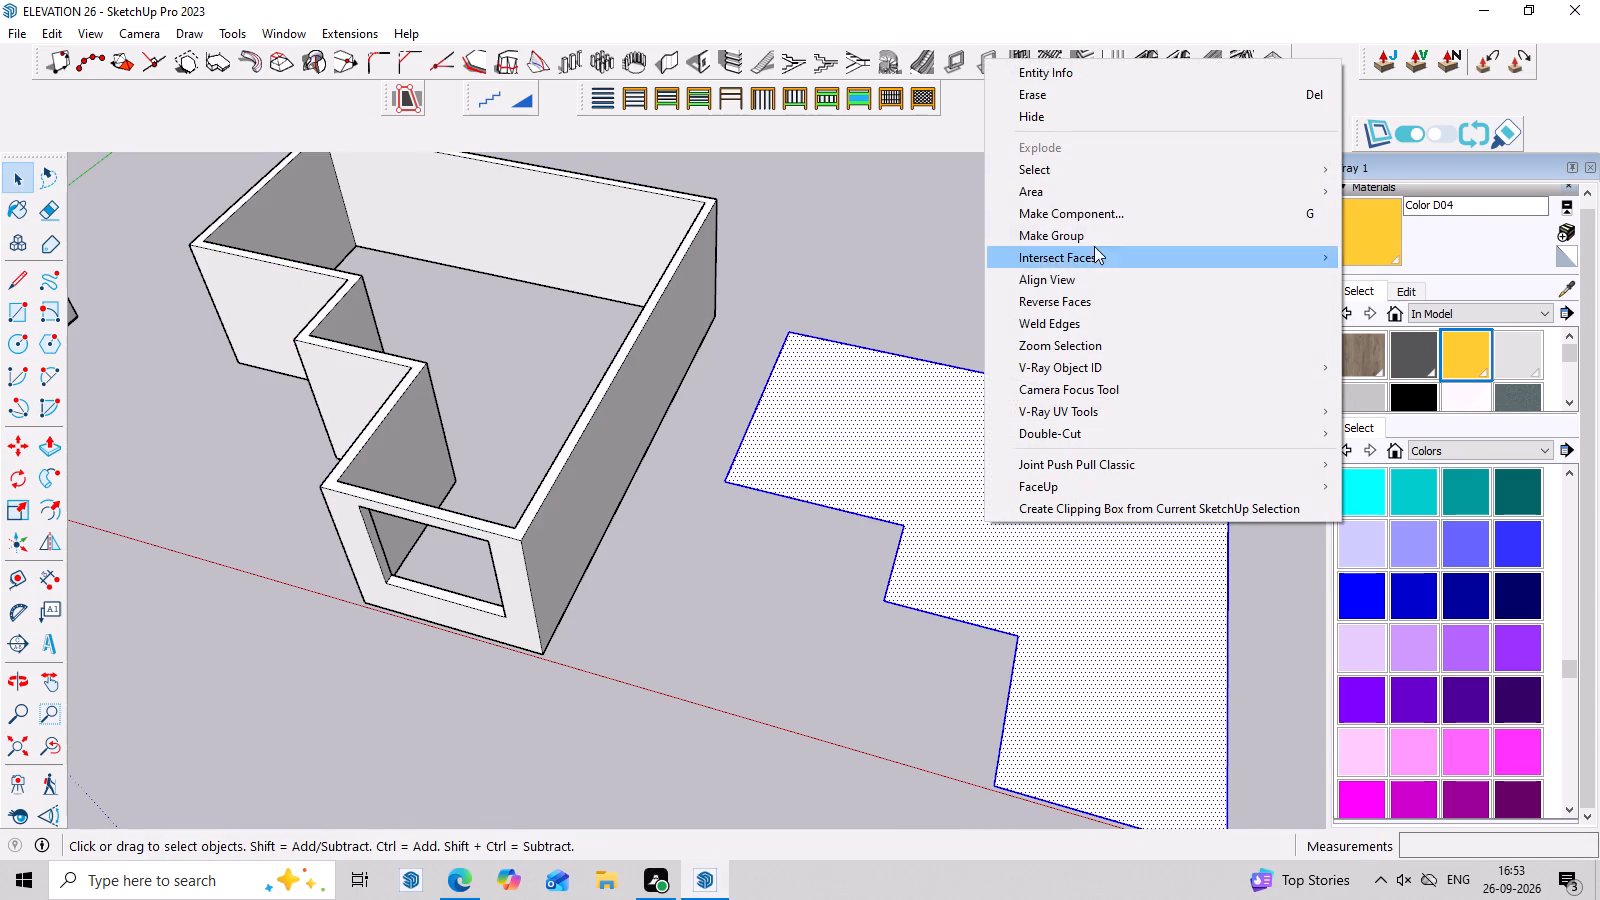
pyautogui.click(1094, 241)
# Move the stepped face group onto the ground-floor walls, matching its front corner to the outer top corner beside the opening.
pyautogui.scroll(-4, 977, 469)
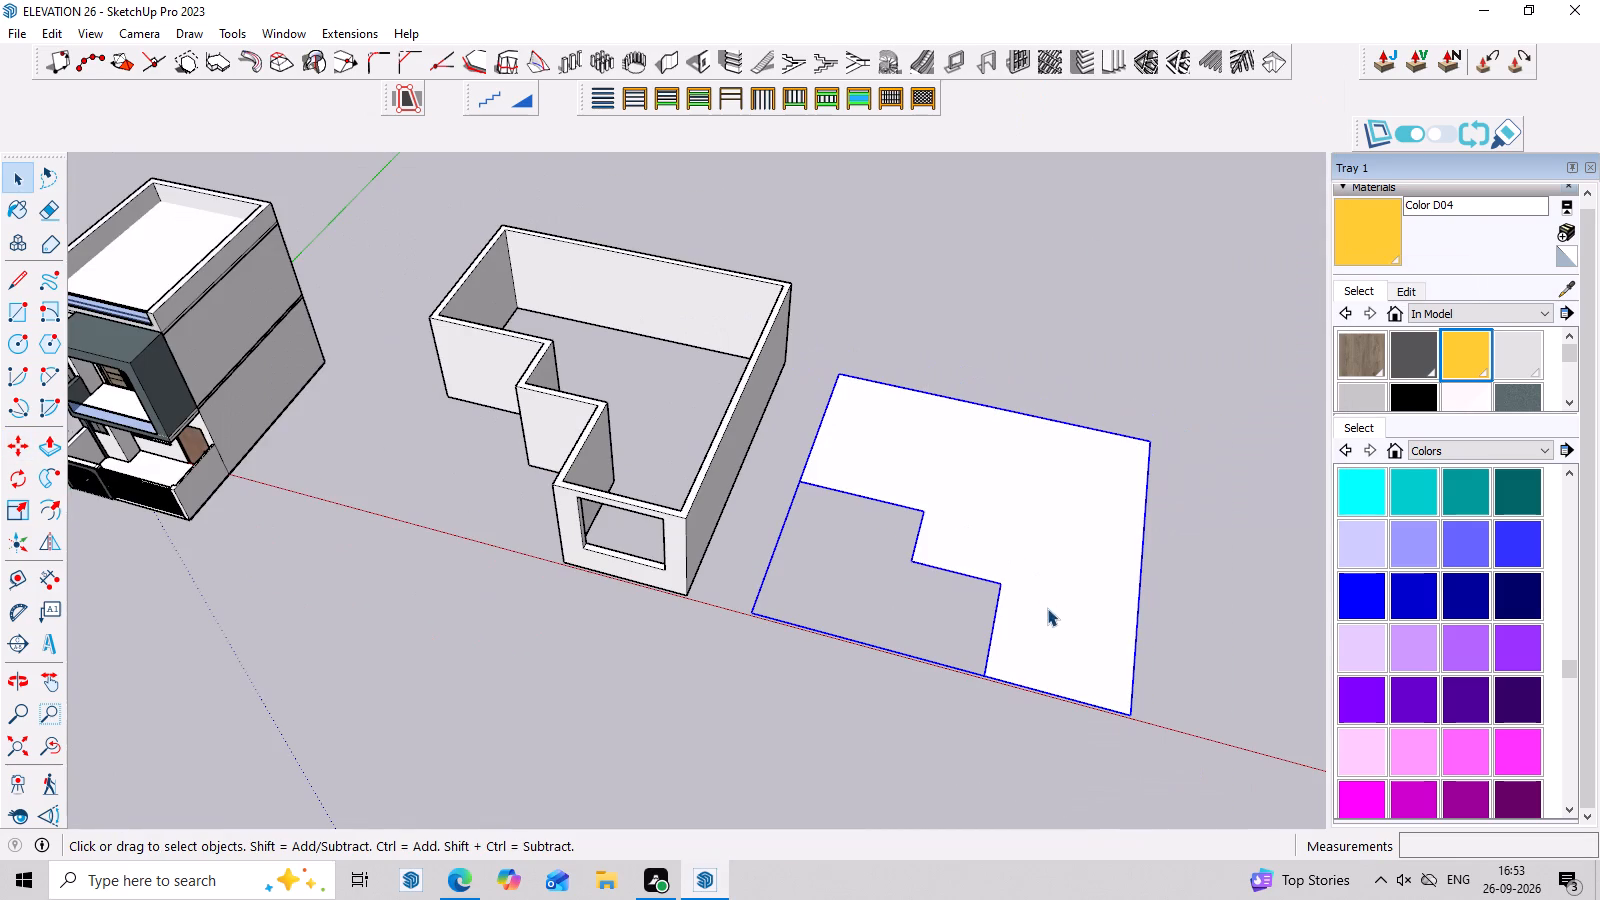
pyautogui.press('m')
pyautogui.scroll(2, 1115, 715)
pyautogui.click(1136, 712)
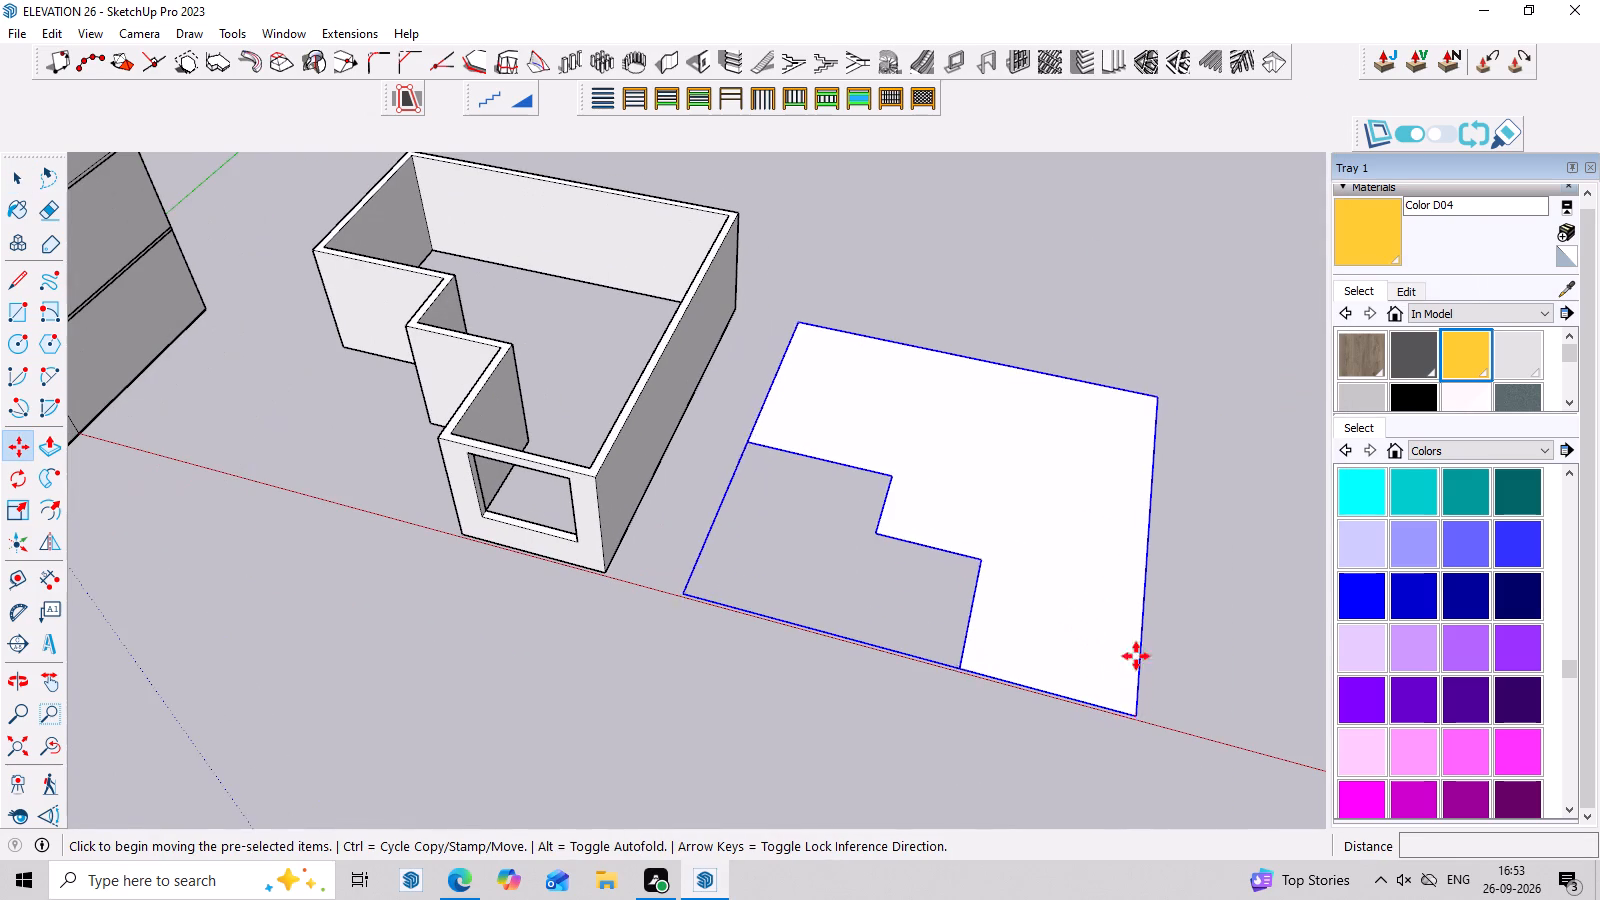
pyautogui.scroll(4, 590, 470)
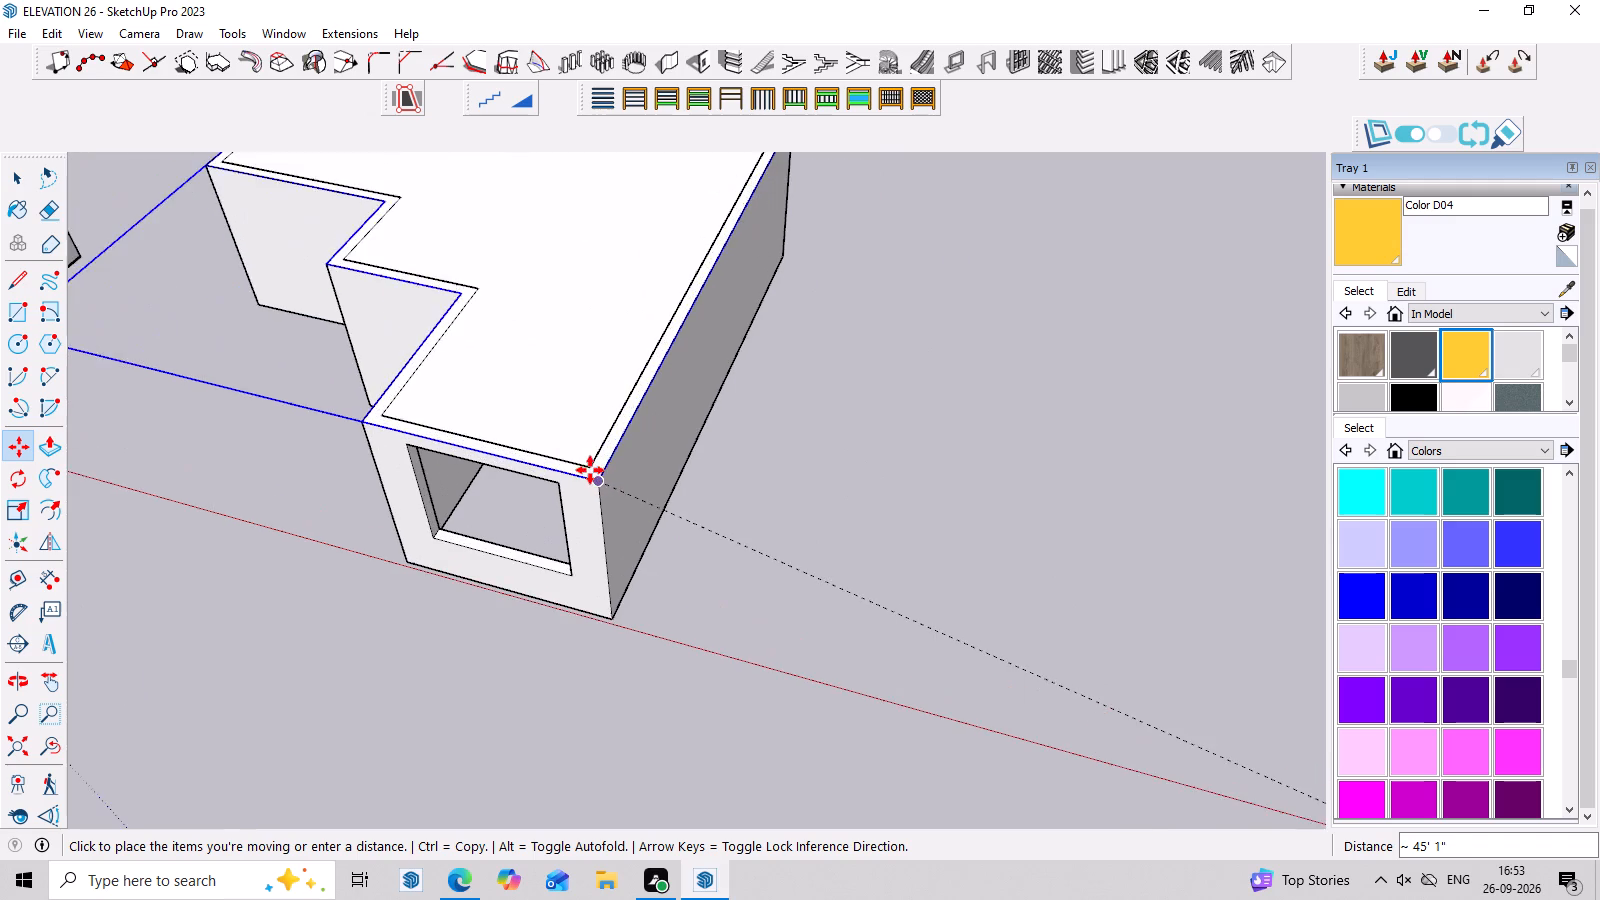
pyautogui.scroll(3, 590, 470)
pyautogui.click(600, 488)
pyautogui.scroll(-6, 691, 539)
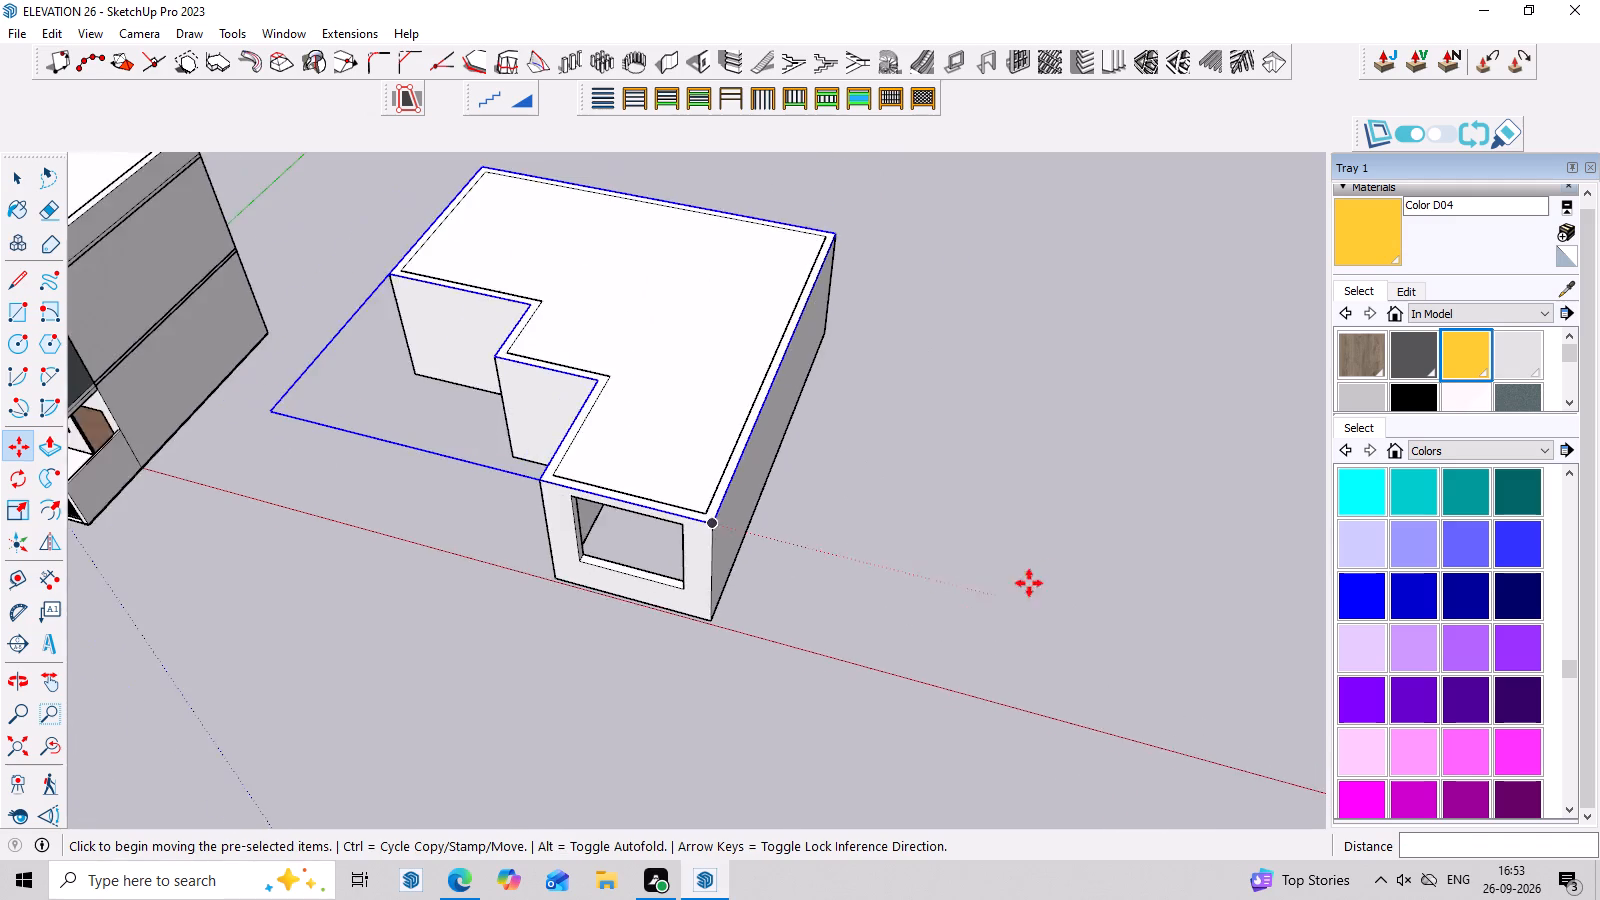
pyautogui.moveTo(1053, 575); pyautogui.dragTo(1281, 520, button='middle')
# Inside the roof group, push/pull the stepped face by 4" to form the slab over the ground-floor walls.
pyautogui.press('space')
pyautogui.doubleClick(655, 279)
pyautogui.click(655, 279)
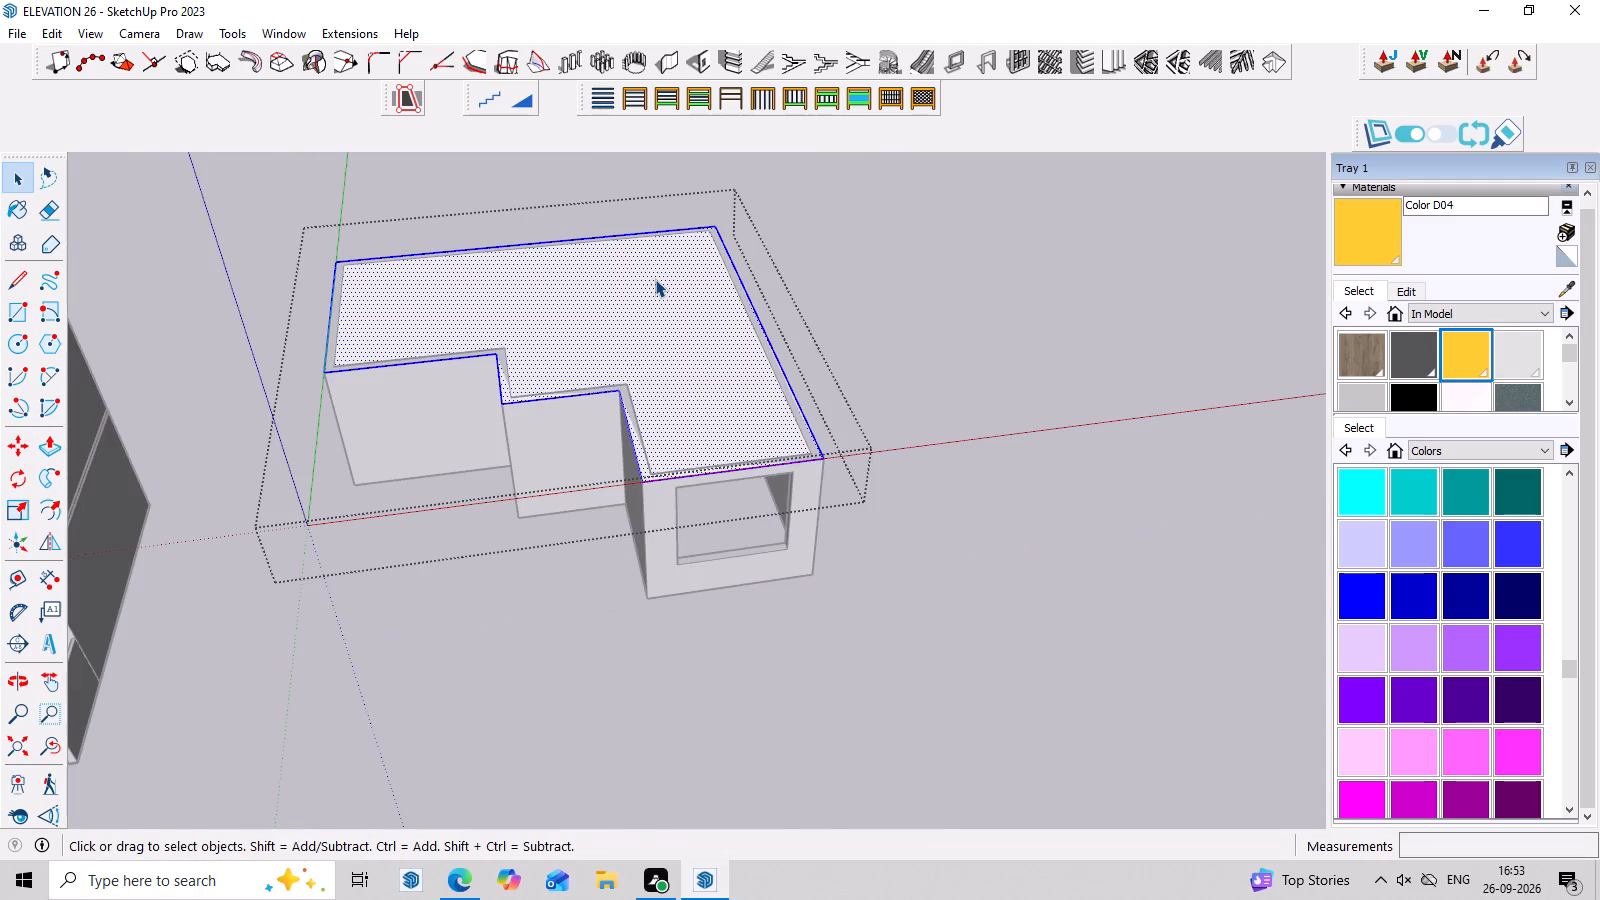
pyautogui.press('p')
pyautogui.click(655, 279)
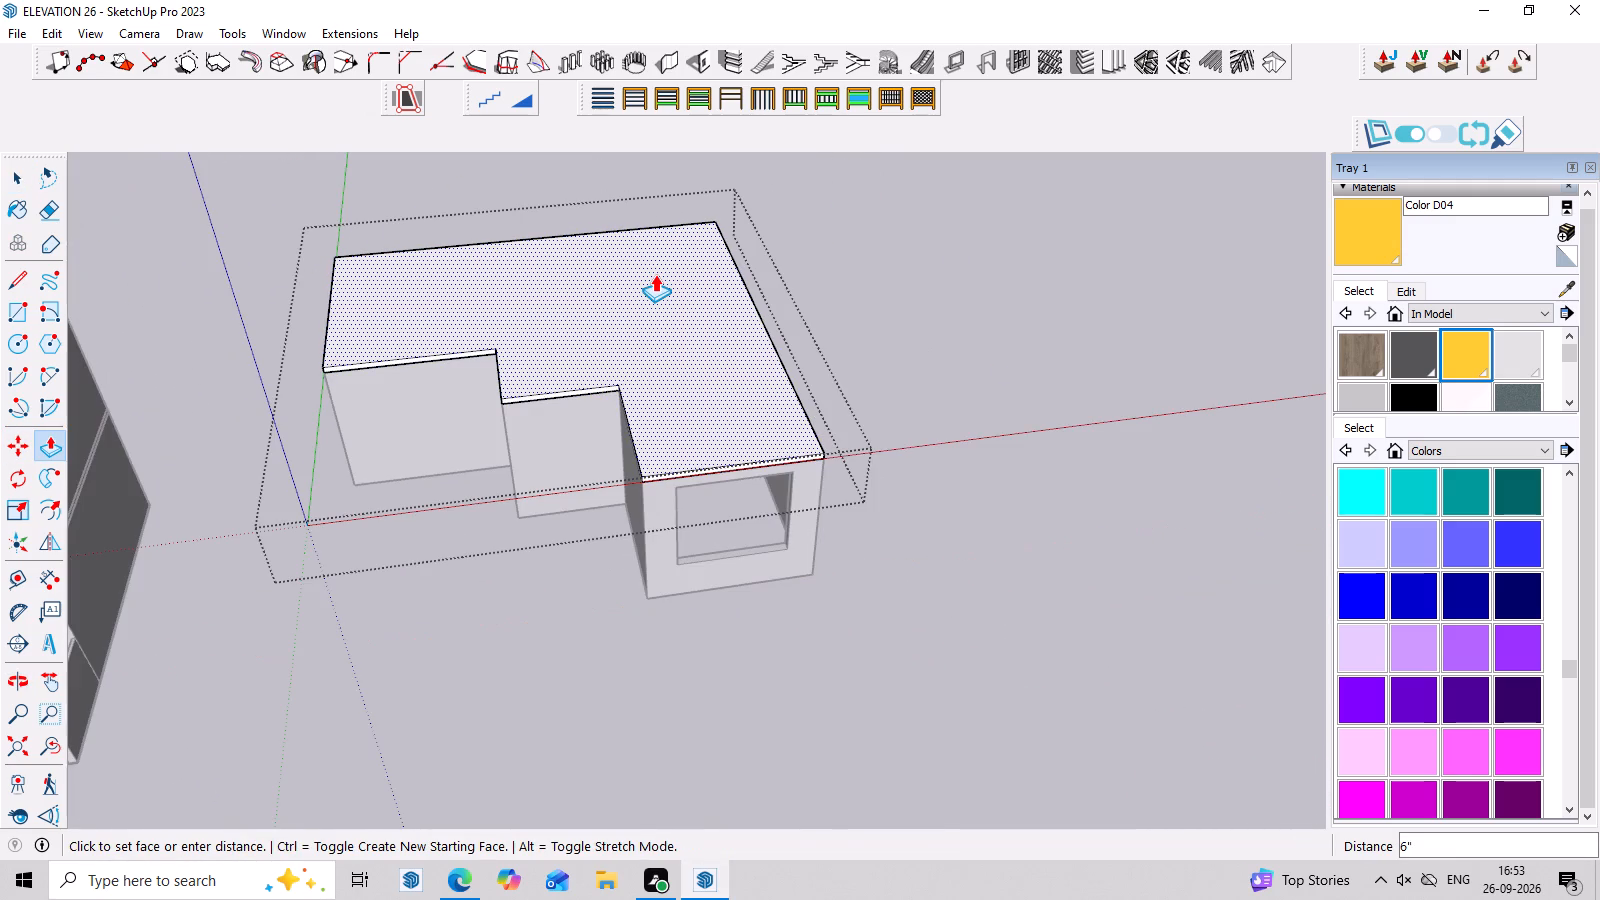
pyautogui.press('4')
pyautogui.press('Return')
pyautogui.moveTo(944, 407); pyautogui.dragTo(888, 230, button='middle')
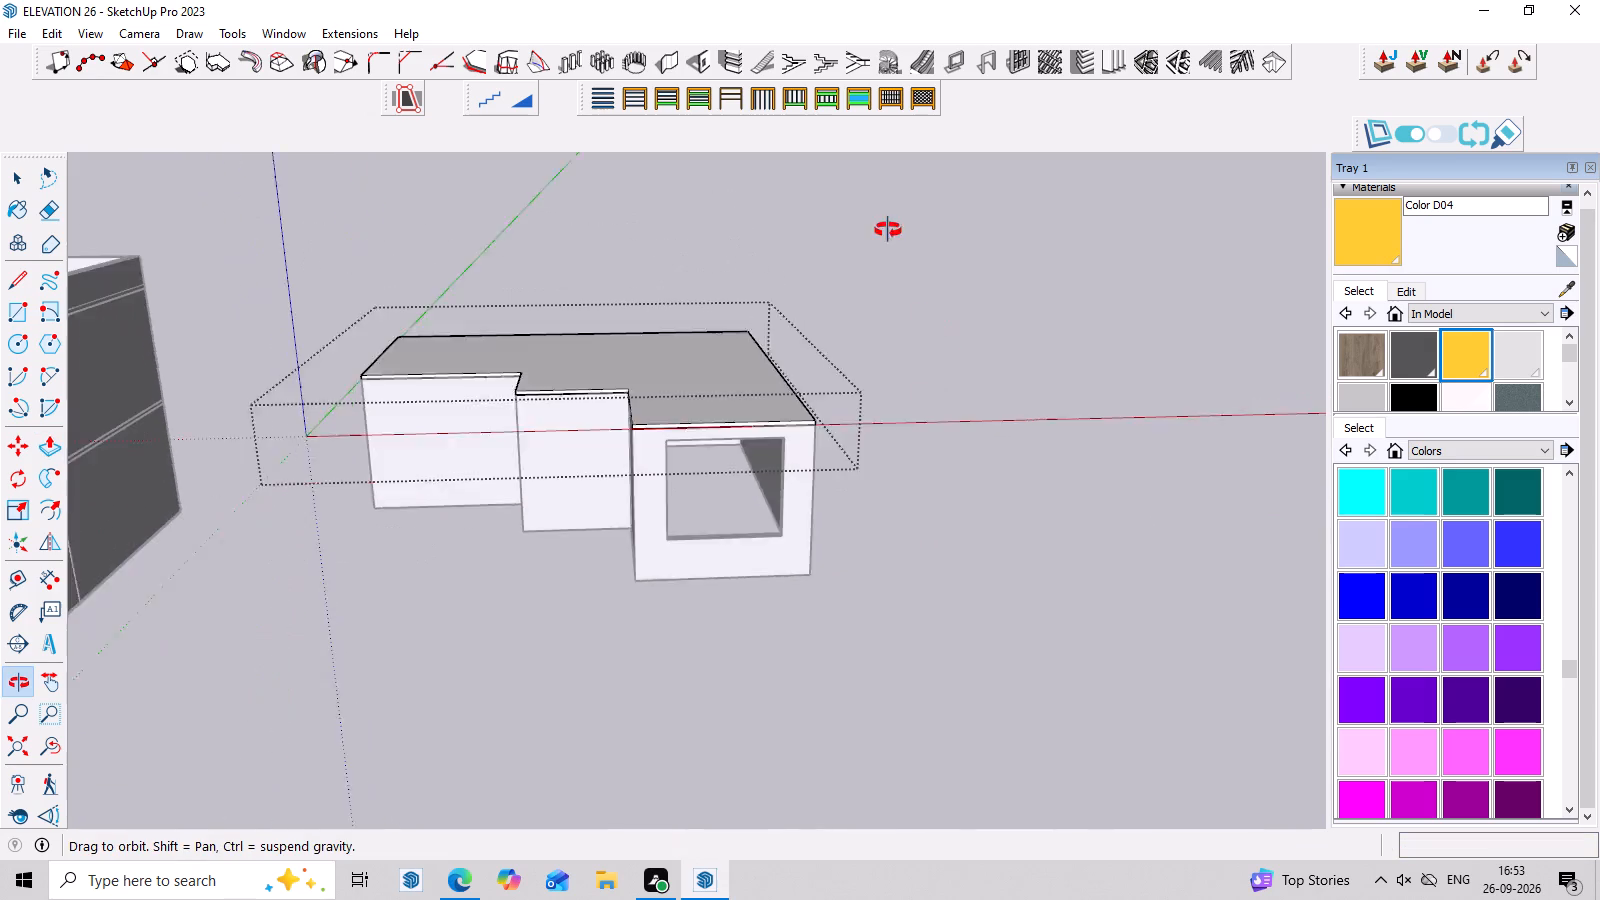
# Leave the roof slab group and copy the ground-floor wall group 12' 4" up onto the slab, placing it by its front bottom corner.
pyautogui.moveTo(888, 230); pyautogui.dragTo(831, 221, button='middle')
pyautogui.press('space')
pyautogui.tripleClick(707, 347)
pyautogui.moveTo(880, 327); pyautogui.dragTo(886, 380)
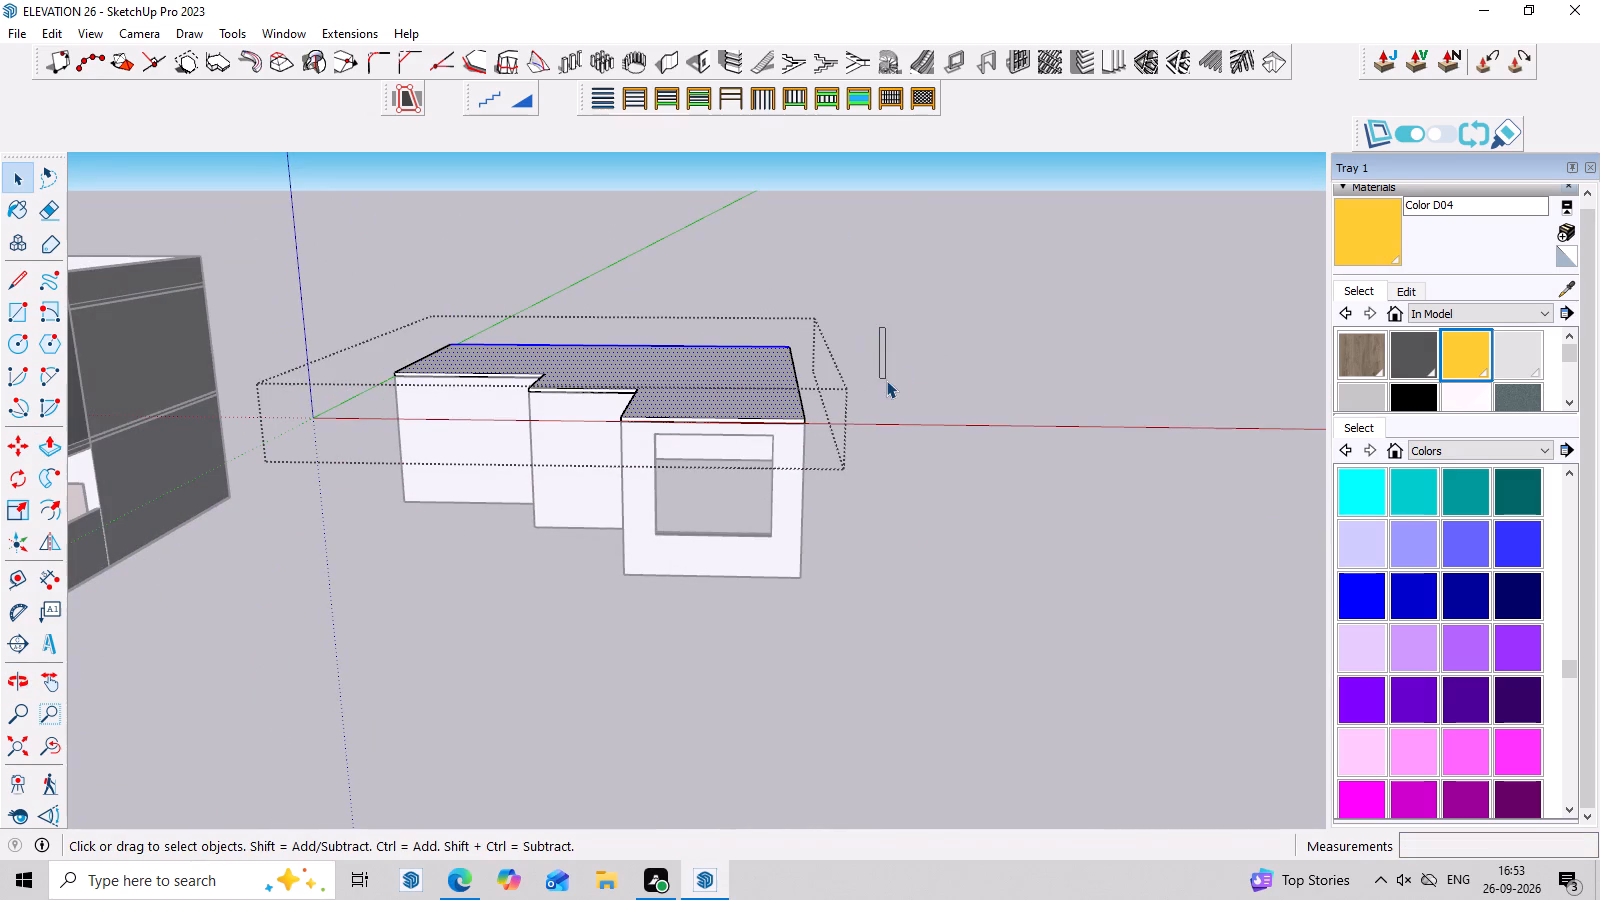
pyautogui.press('space')
pyautogui.click(907, 364)
pyautogui.moveTo(916, 399); pyautogui.dragTo(921, 441, button='middle')
pyautogui.click(783, 519)
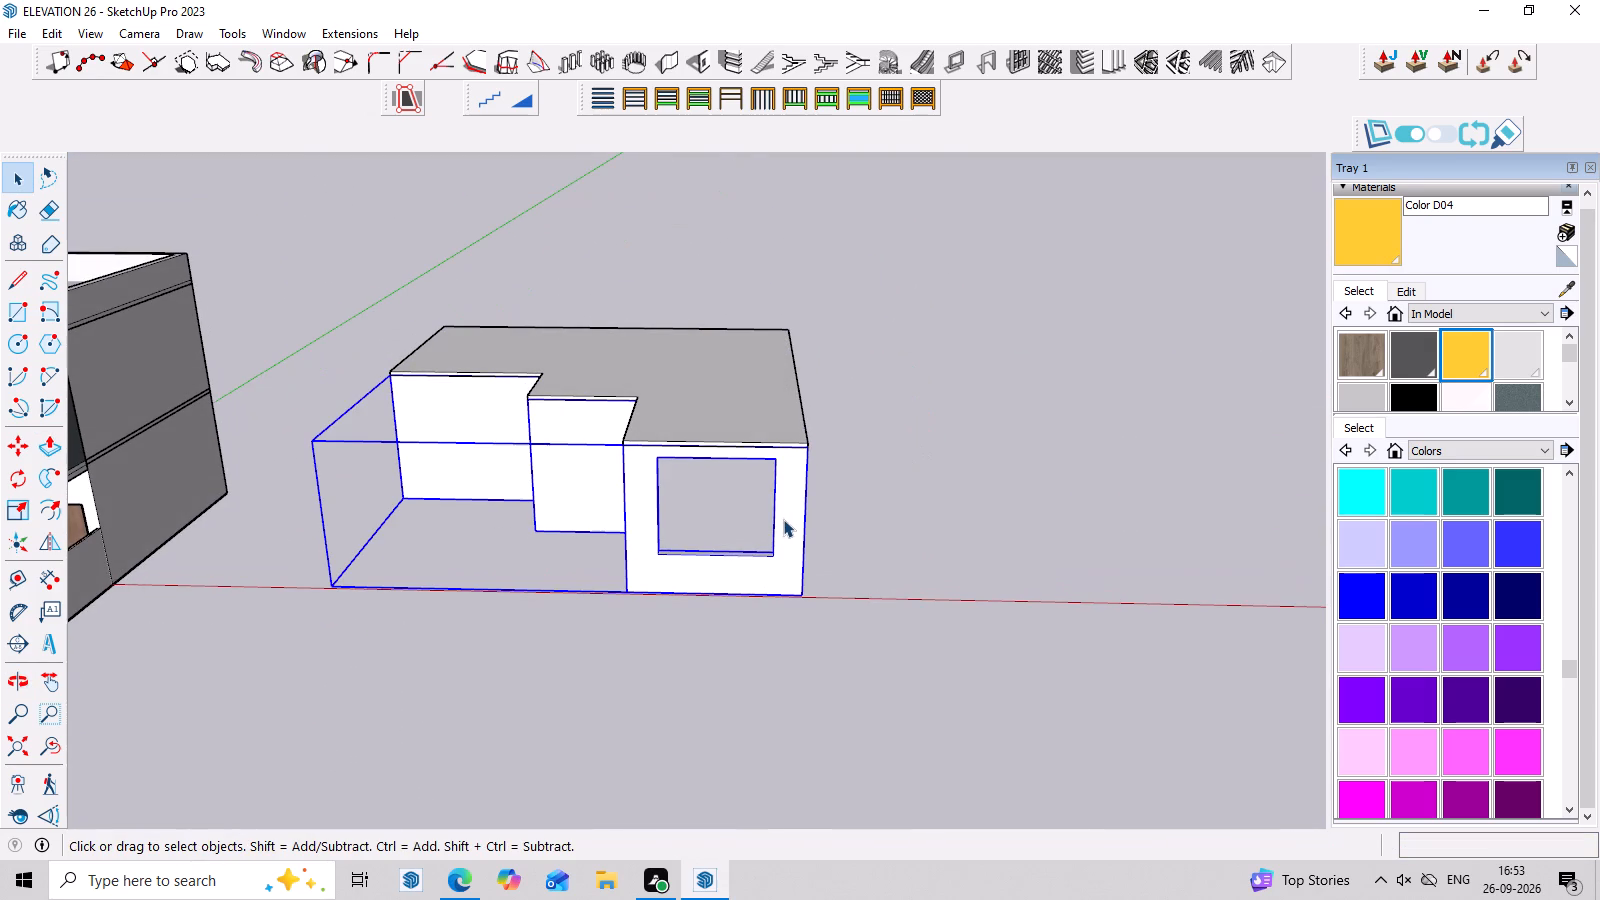
pyautogui.press('m')
pyautogui.click(803, 598)
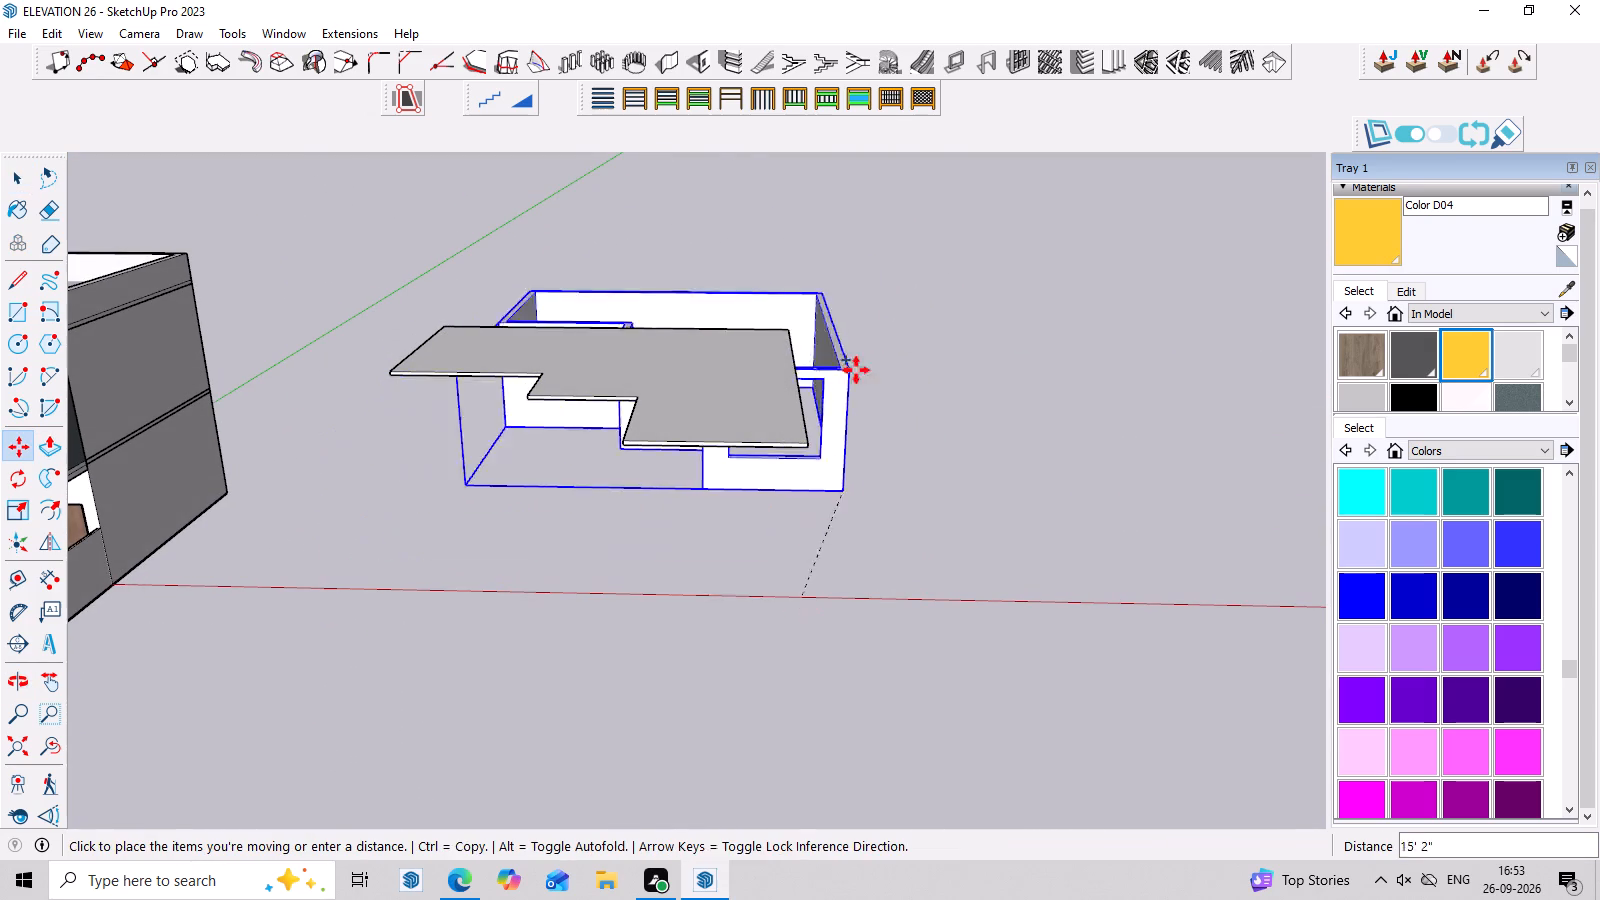
pyautogui.click(802, 444)
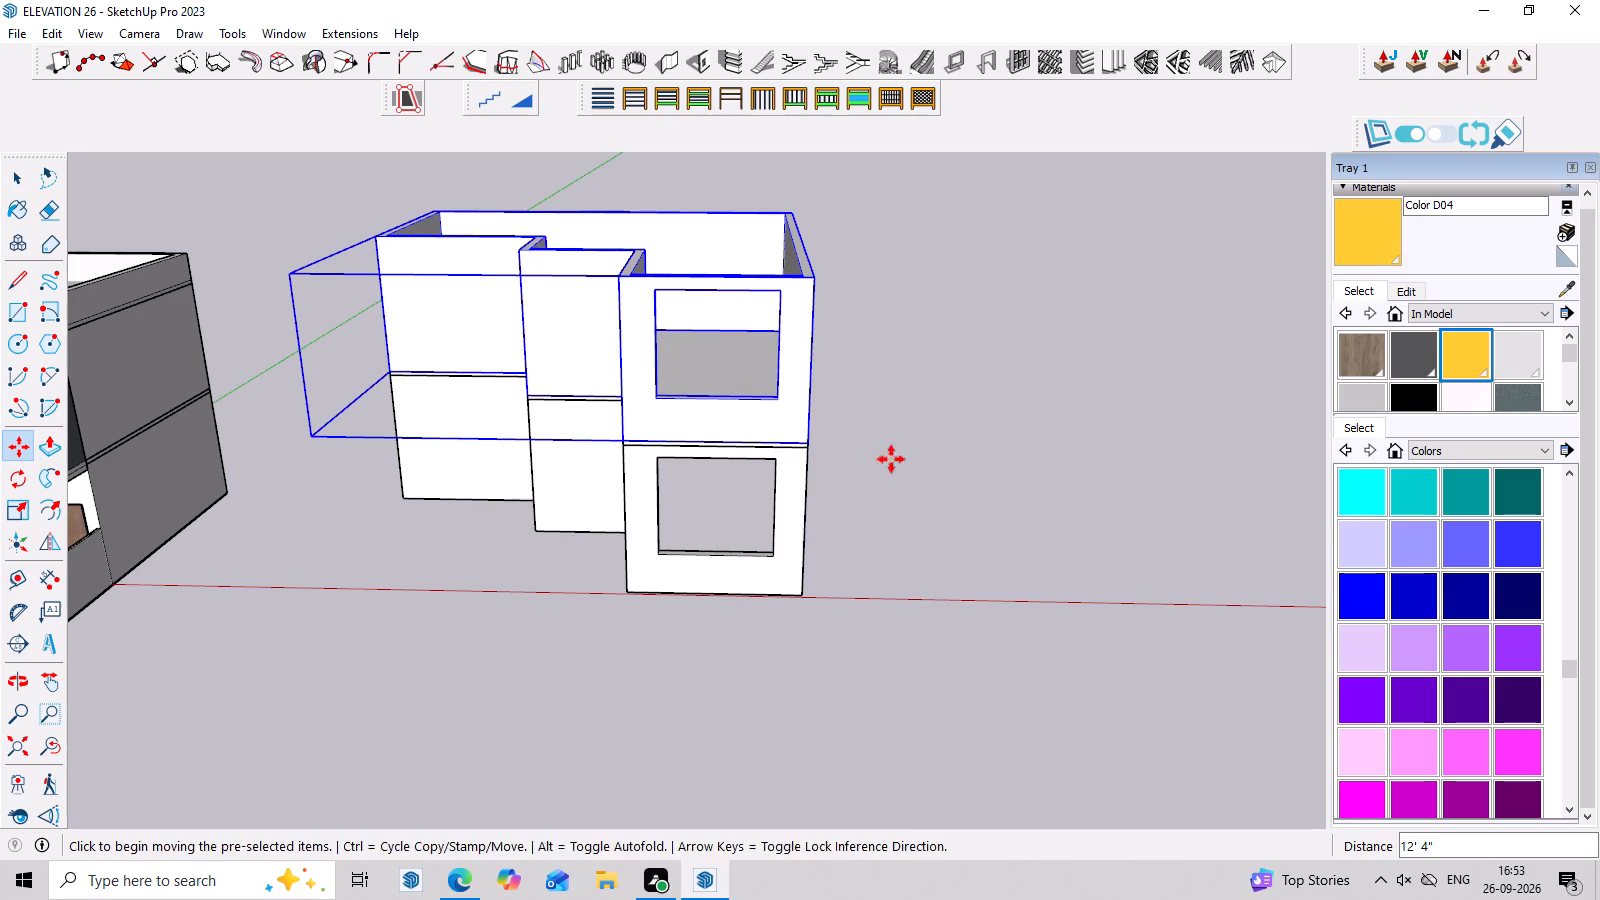
pyautogui.moveTo(941, 459); pyautogui.dragTo(927, 401, button='middle')
pyautogui.moveTo(927, 401); pyautogui.dragTo(626, 420, button='middle')
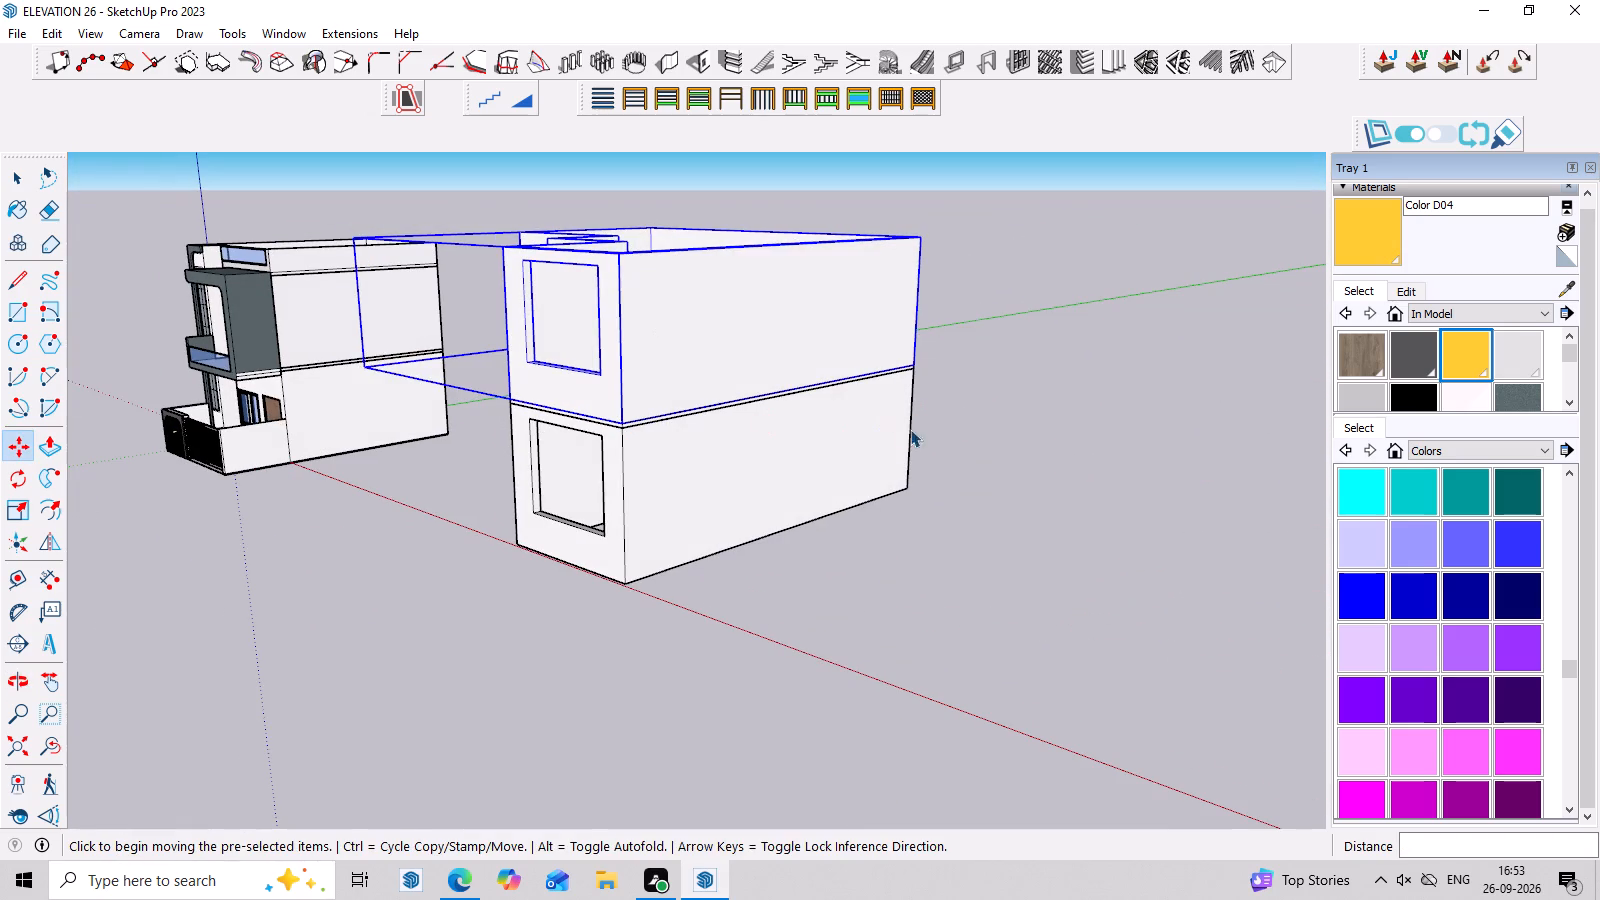
pyautogui.press('space')
pyautogui.click(1010, 424)
pyautogui.moveTo(949, 490); pyautogui.dragTo(1258, 432, button='middle')
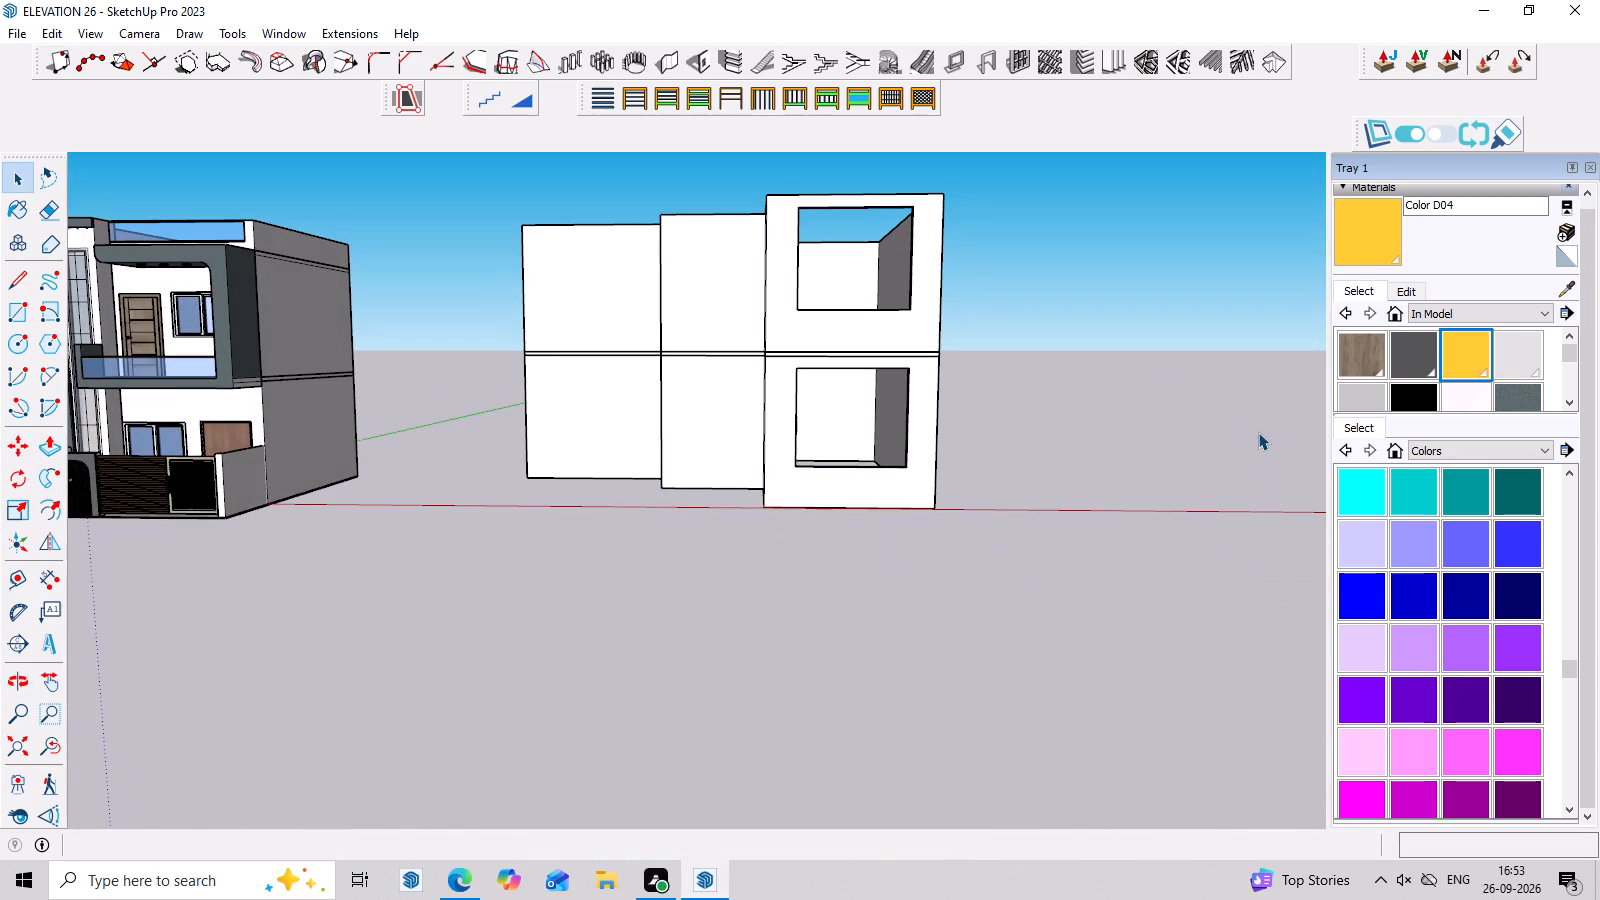
# Inside the ground-floor wall group, push/pull the top face of the front opening down 4" to lower its head.
pyautogui.scroll(5, 999, 435)
pyautogui.moveTo(983, 303); pyautogui.dragTo(997, 275, button='middle')
pyautogui.scroll(2, 995, 298)
pyautogui.moveTo(999, 317); pyautogui.dragTo(1015, 331, button='middle')
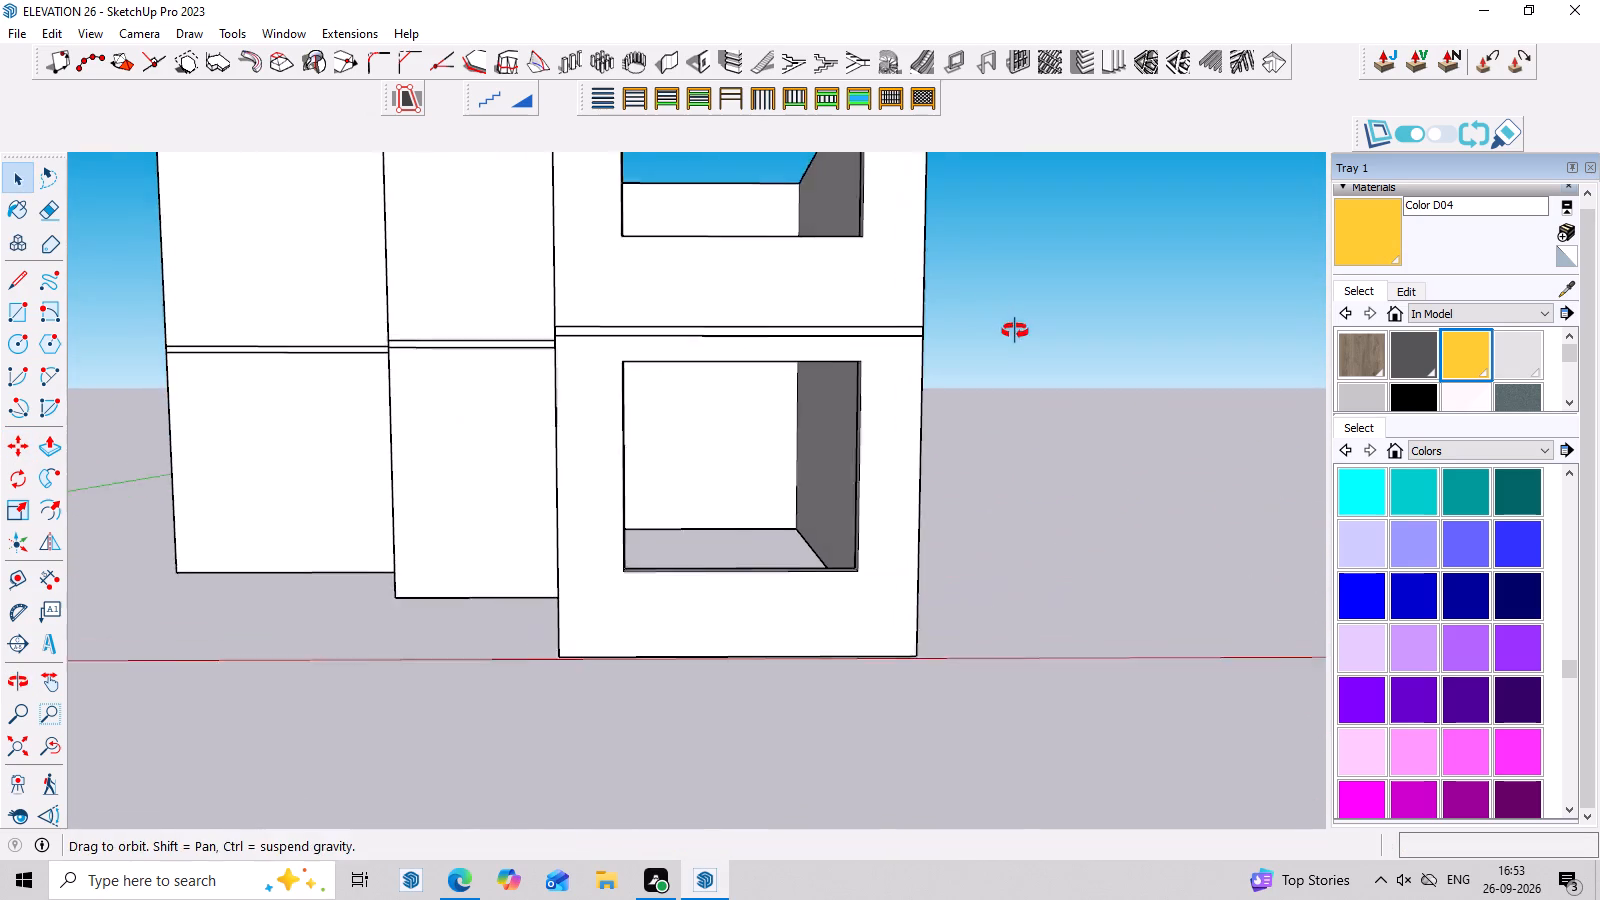
pyautogui.moveTo(1015, 331); pyautogui.dragTo(1025, 346, button='middle')
pyautogui.scroll(2, 803, 385)
pyautogui.moveTo(637, 399); pyautogui.dragTo(651, 339, button='middle')
pyautogui.scroll(2, 834, 317)
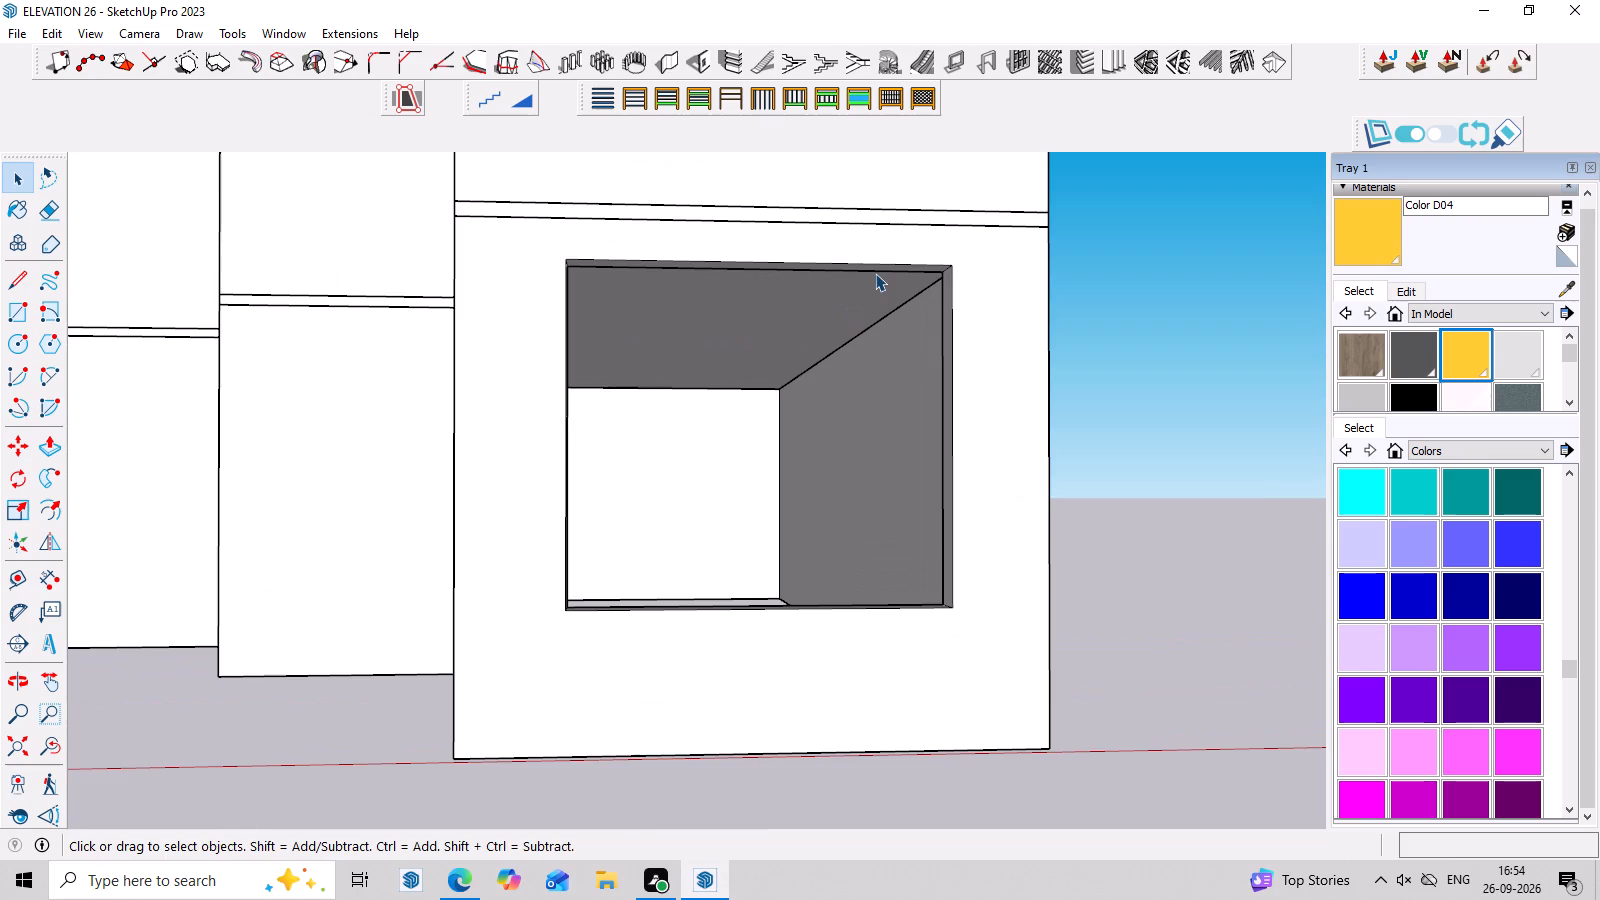
pyautogui.moveTo(879, 269); pyautogui.dragTo(879, 252, button='middle')
pyautogui.scroll(4, 879, 256)
pyautogui.tripleClick(892, 272)
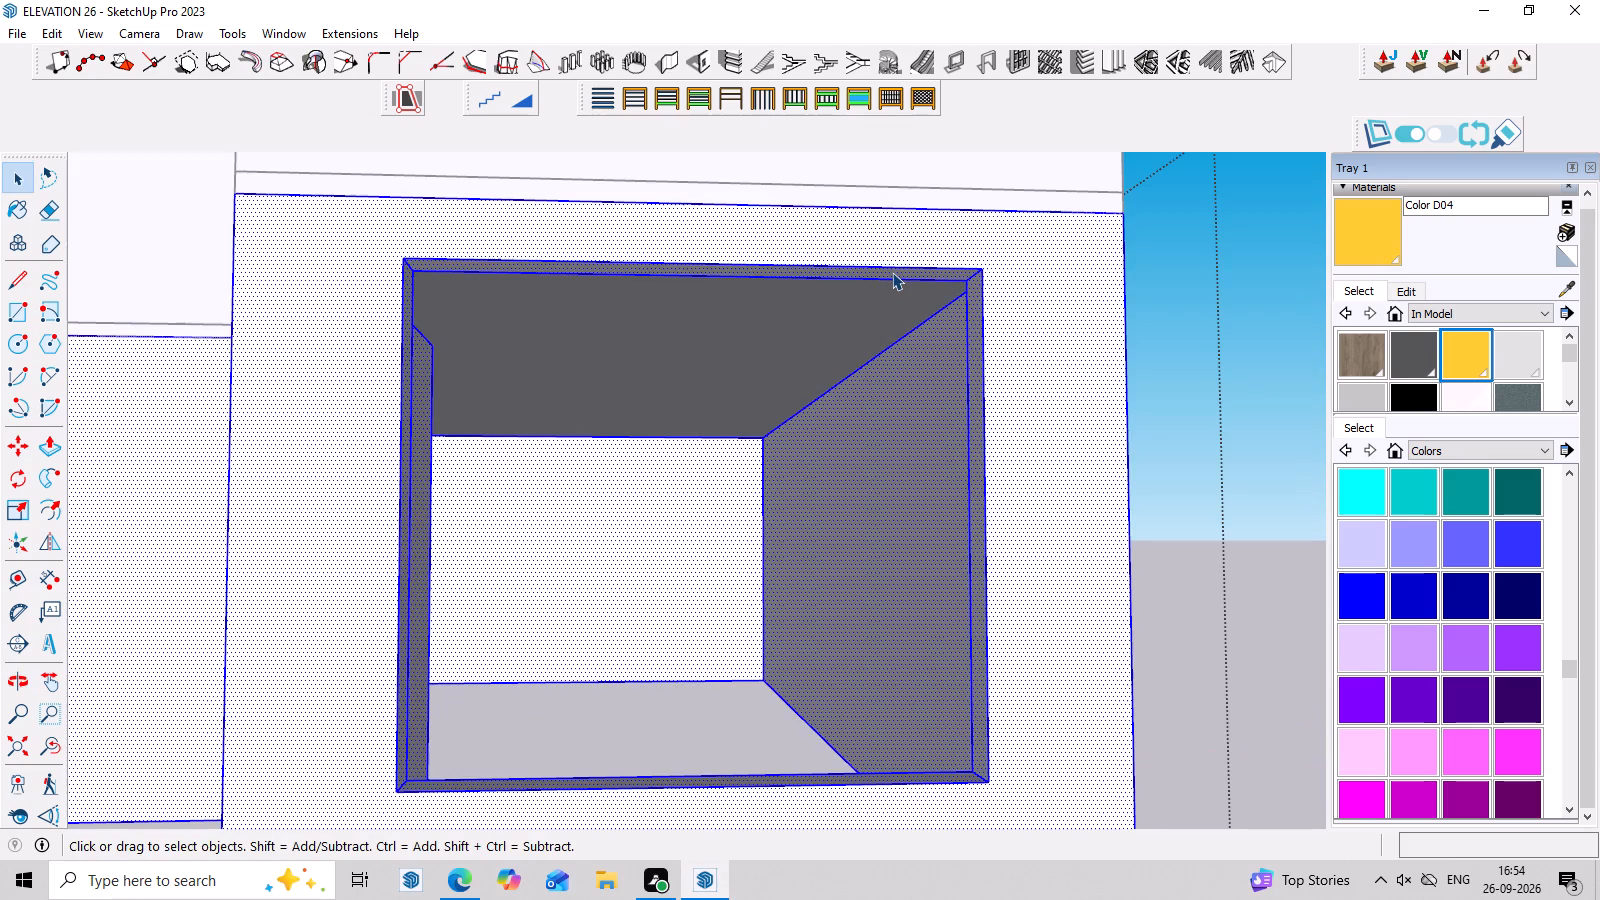
pyautogui.click(892, 272)
pyautogui.click(892, 272)
pyautogui.scroll(3, 892, 272)
pyautogui.click(892, 272)
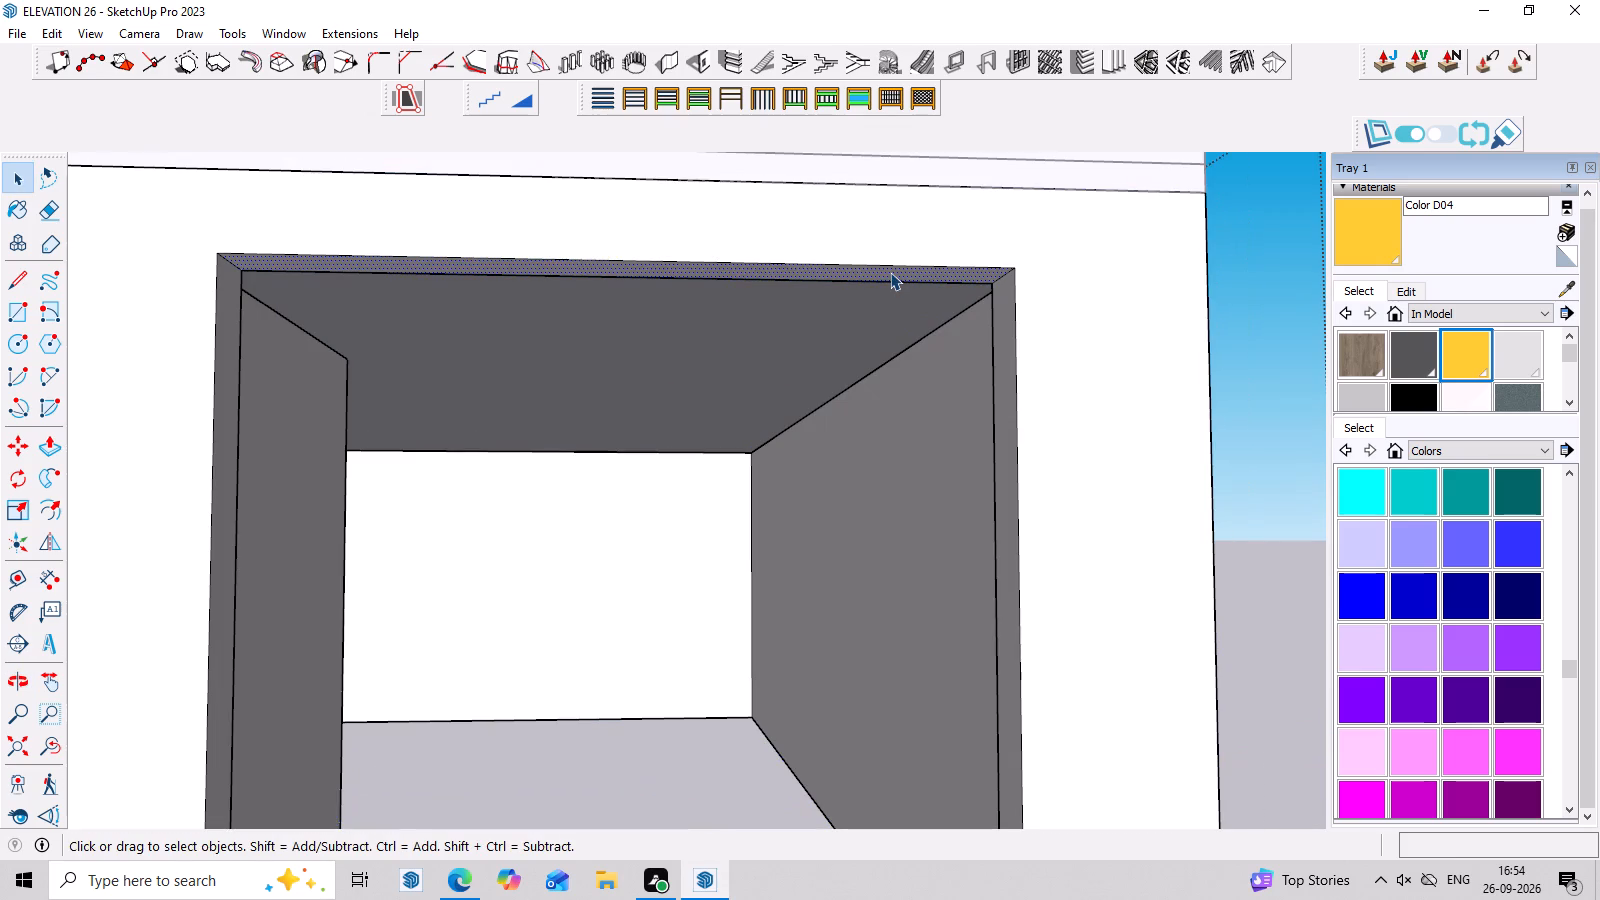
pyautogui.press('p')
pyautogui.click(887, 272)
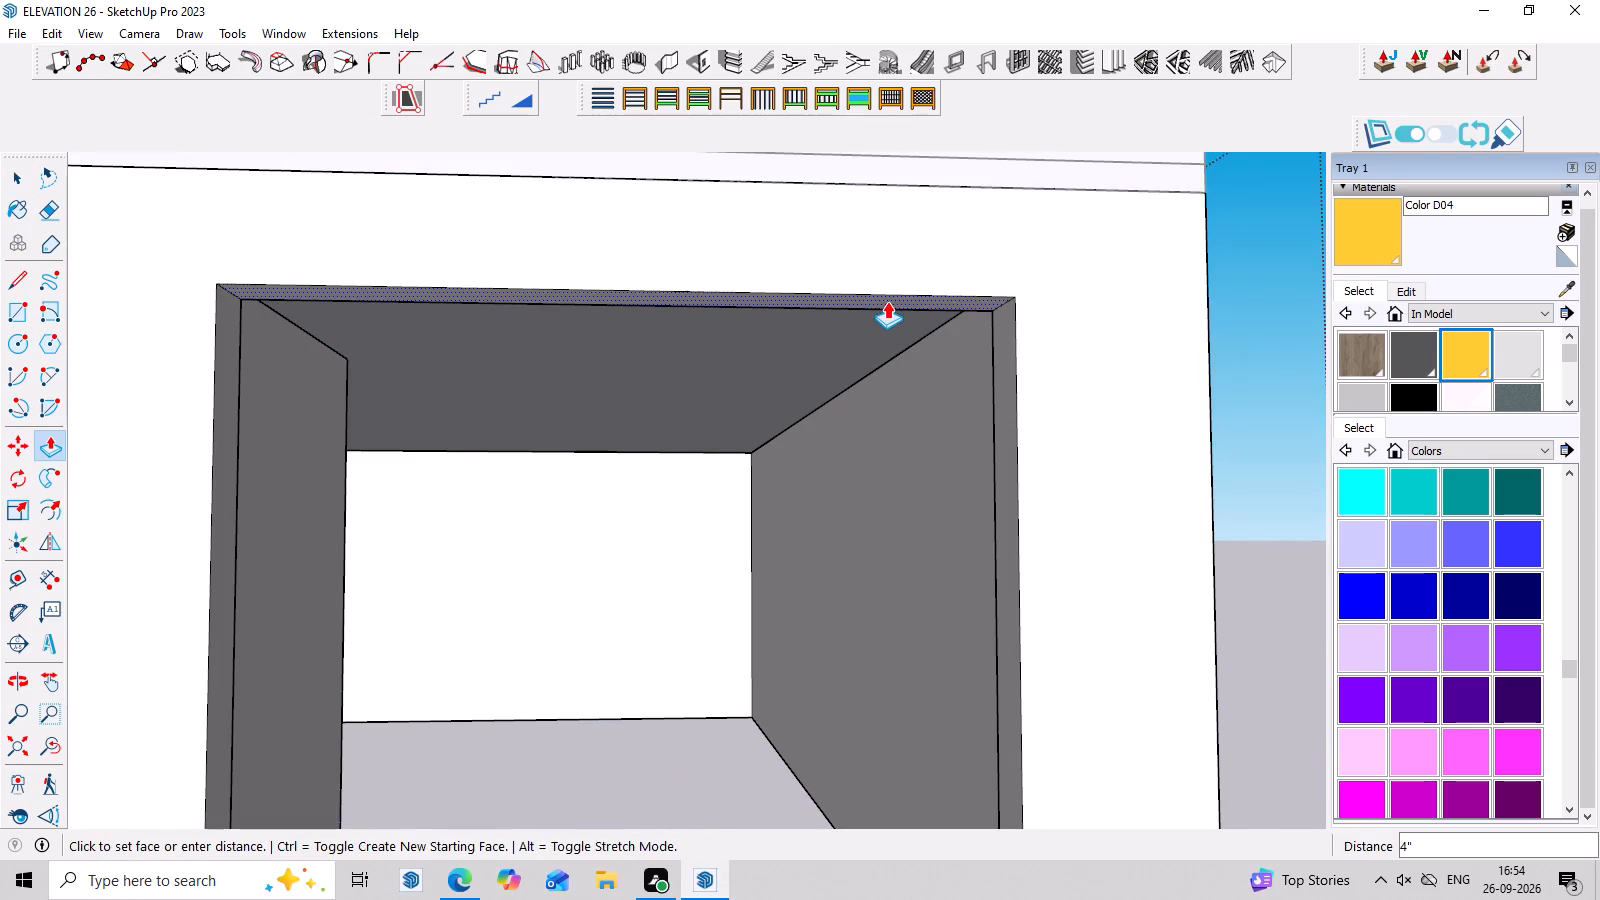
pyautogui.click(887, 301)
pyautogui.scroll(-7, 932, 344)
pyautogui.moveTo(1147, 412); pyautogui.dragTo(1143, 472, button='middle')
pyautogui.press('Escape')
pyautogui.click(1209, 353)
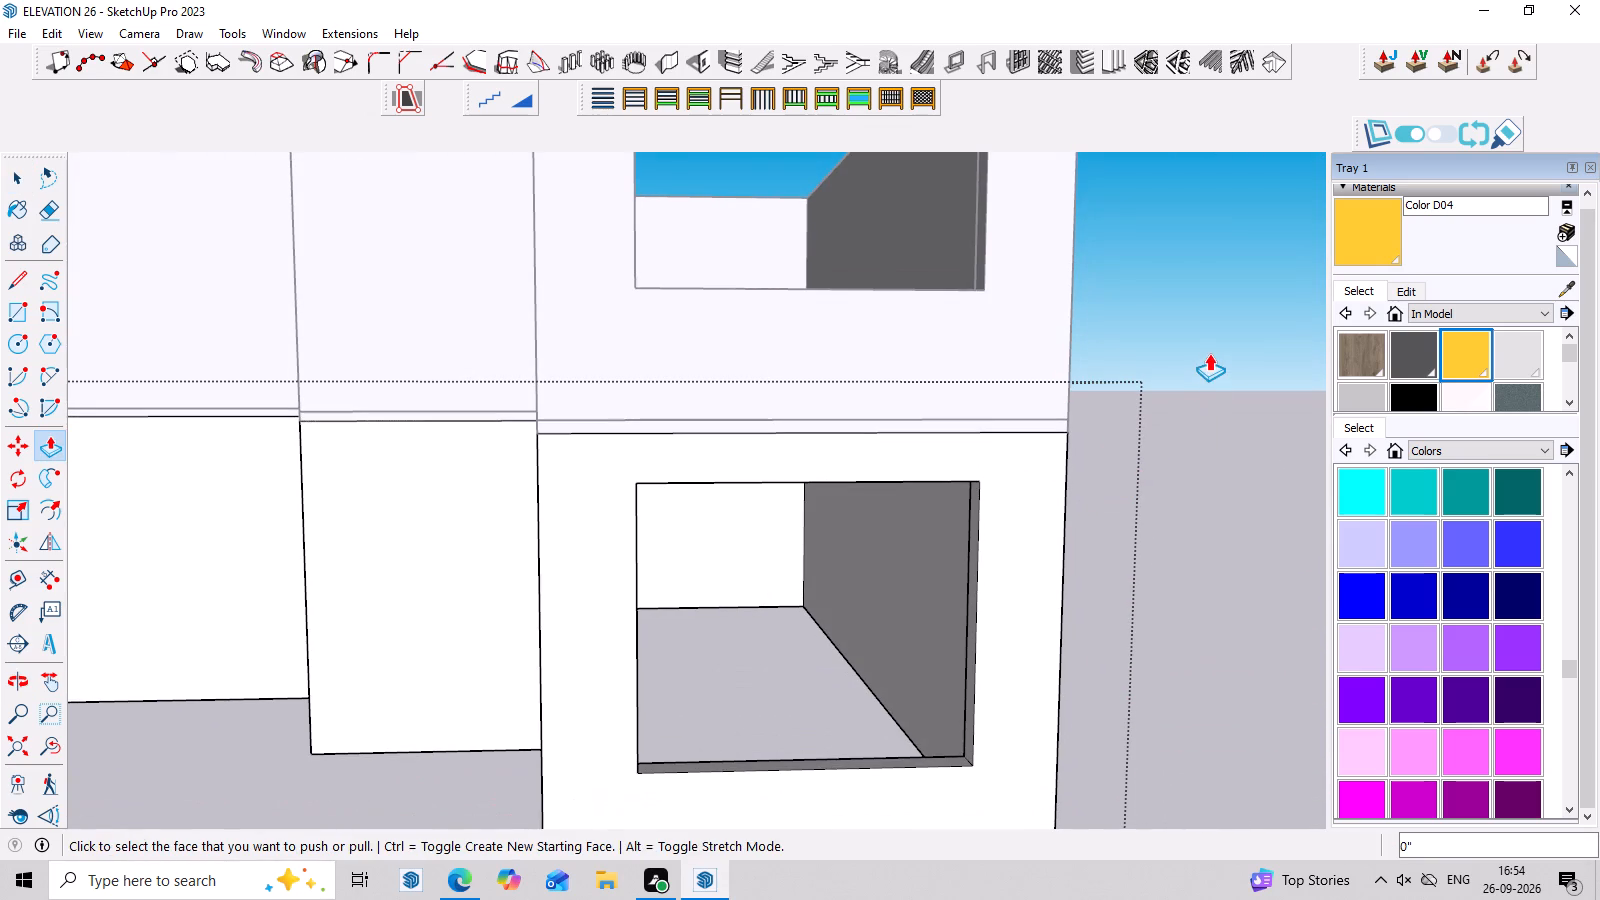
pyautogui.press('space')
pyautogui.click(1209, 353)
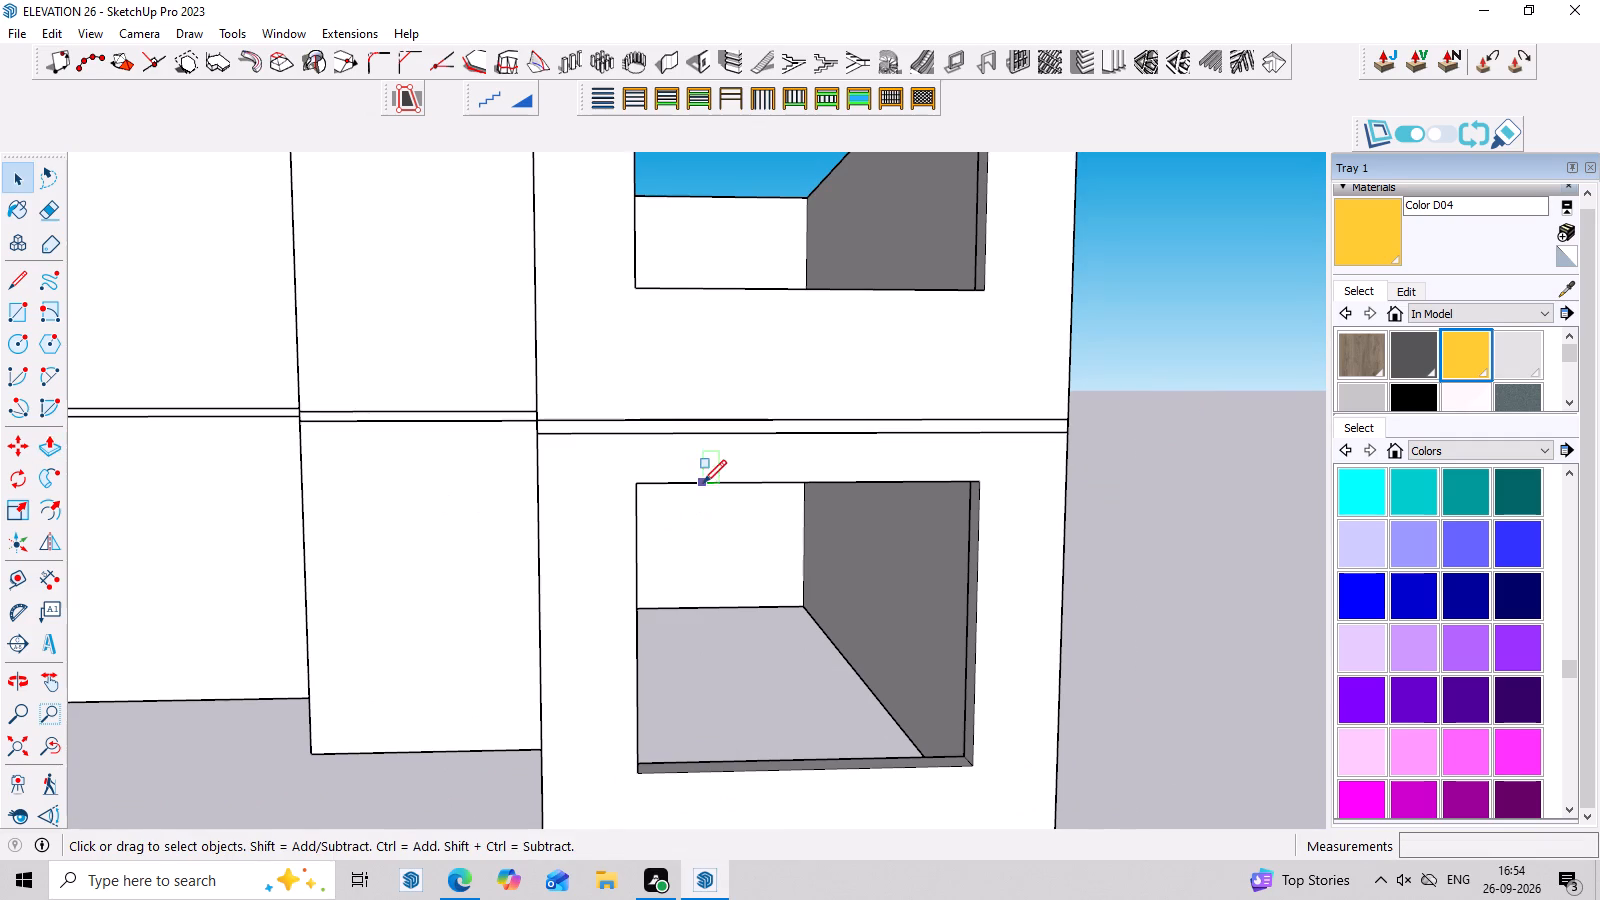
# Draw a 13' 6" by 12' 4" rectangle over the ground-floor front face with the opening, covering the slab edge, and make it a group.
pyautogui.press('r')
pyautogui.click(541, 422)
pyautogui.scroll(-5, 693, 436)
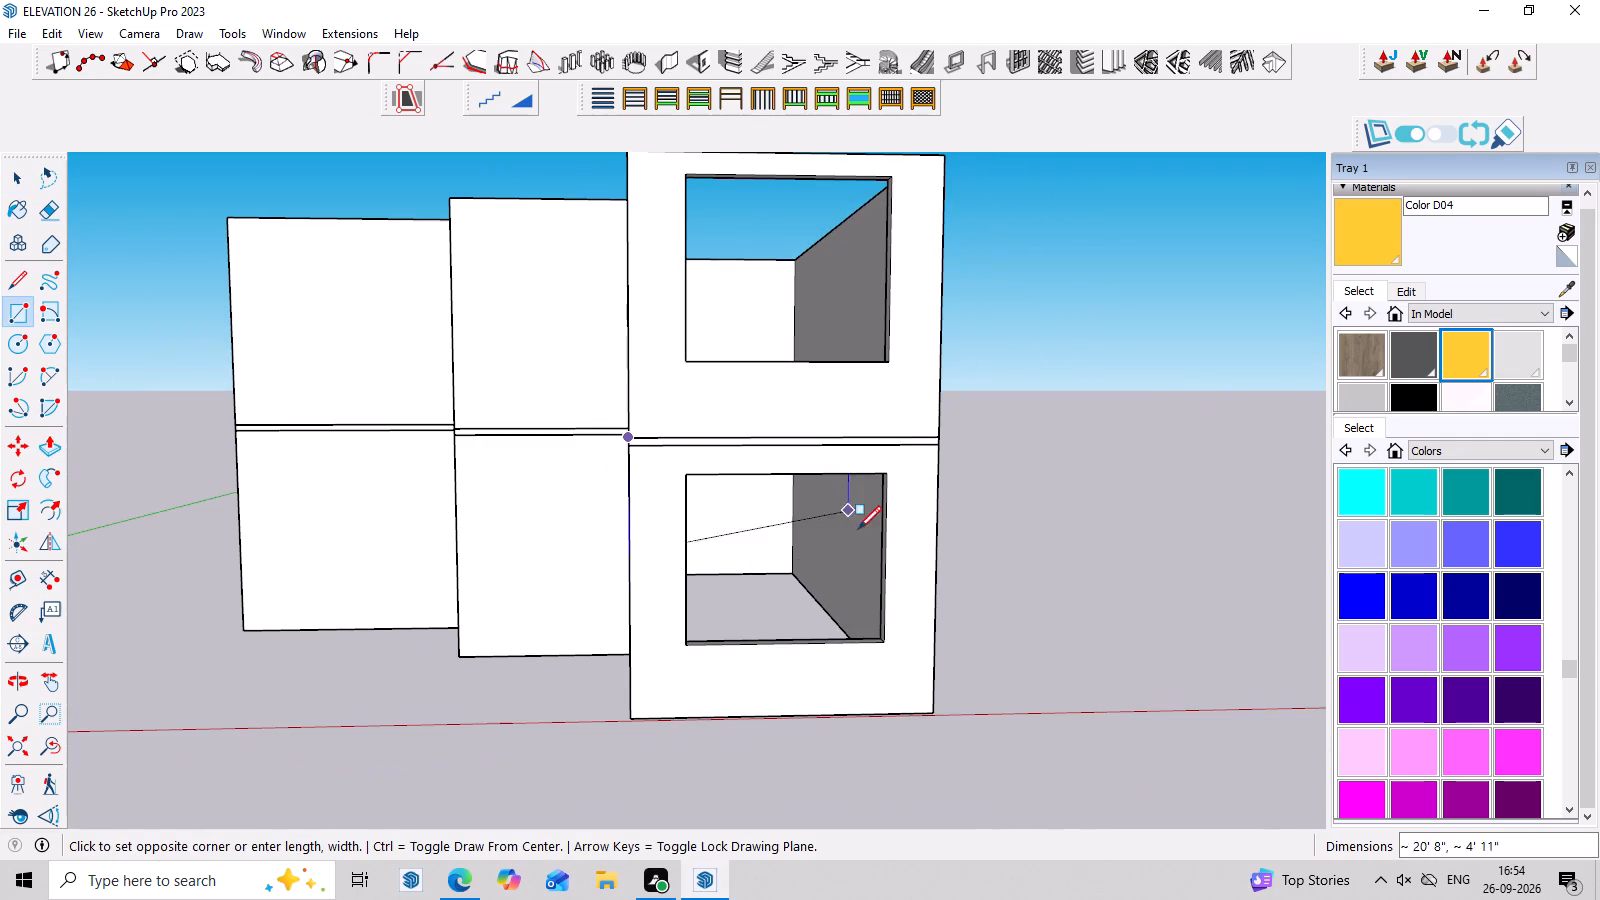
pyautogui.click(935, 711)
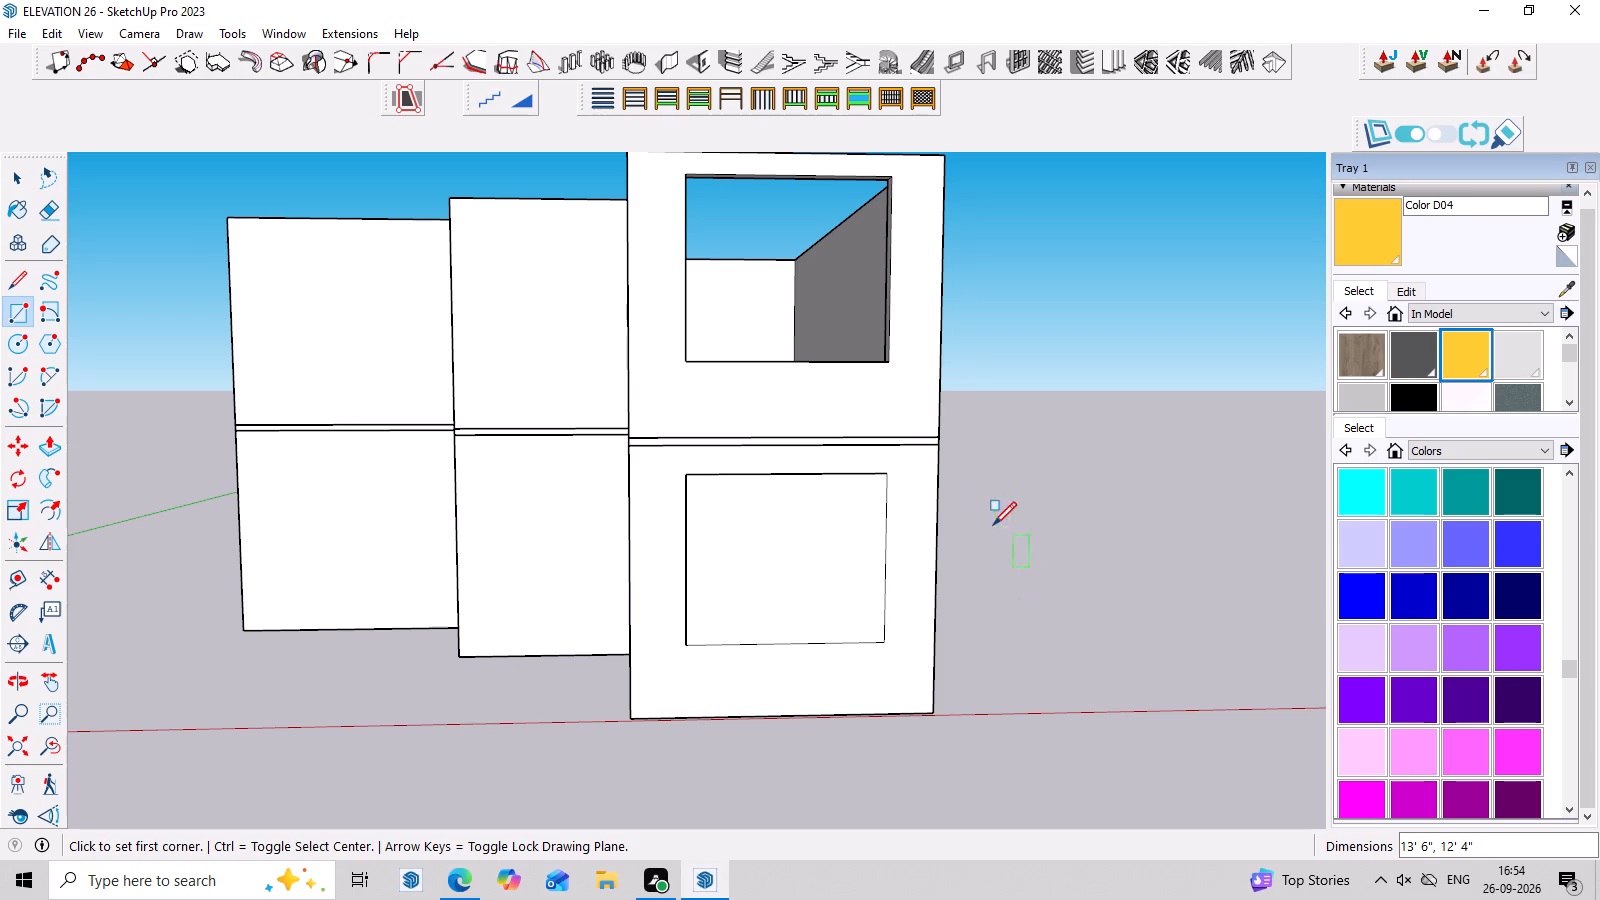
pyautogui.moveTo(982, 508); pyautogui.dragTo(971, 545, button='middle')
pyautogui.press('space')
pyautogui.doubleClick(904, 537)
pyautogui.rightClick(904, 537)
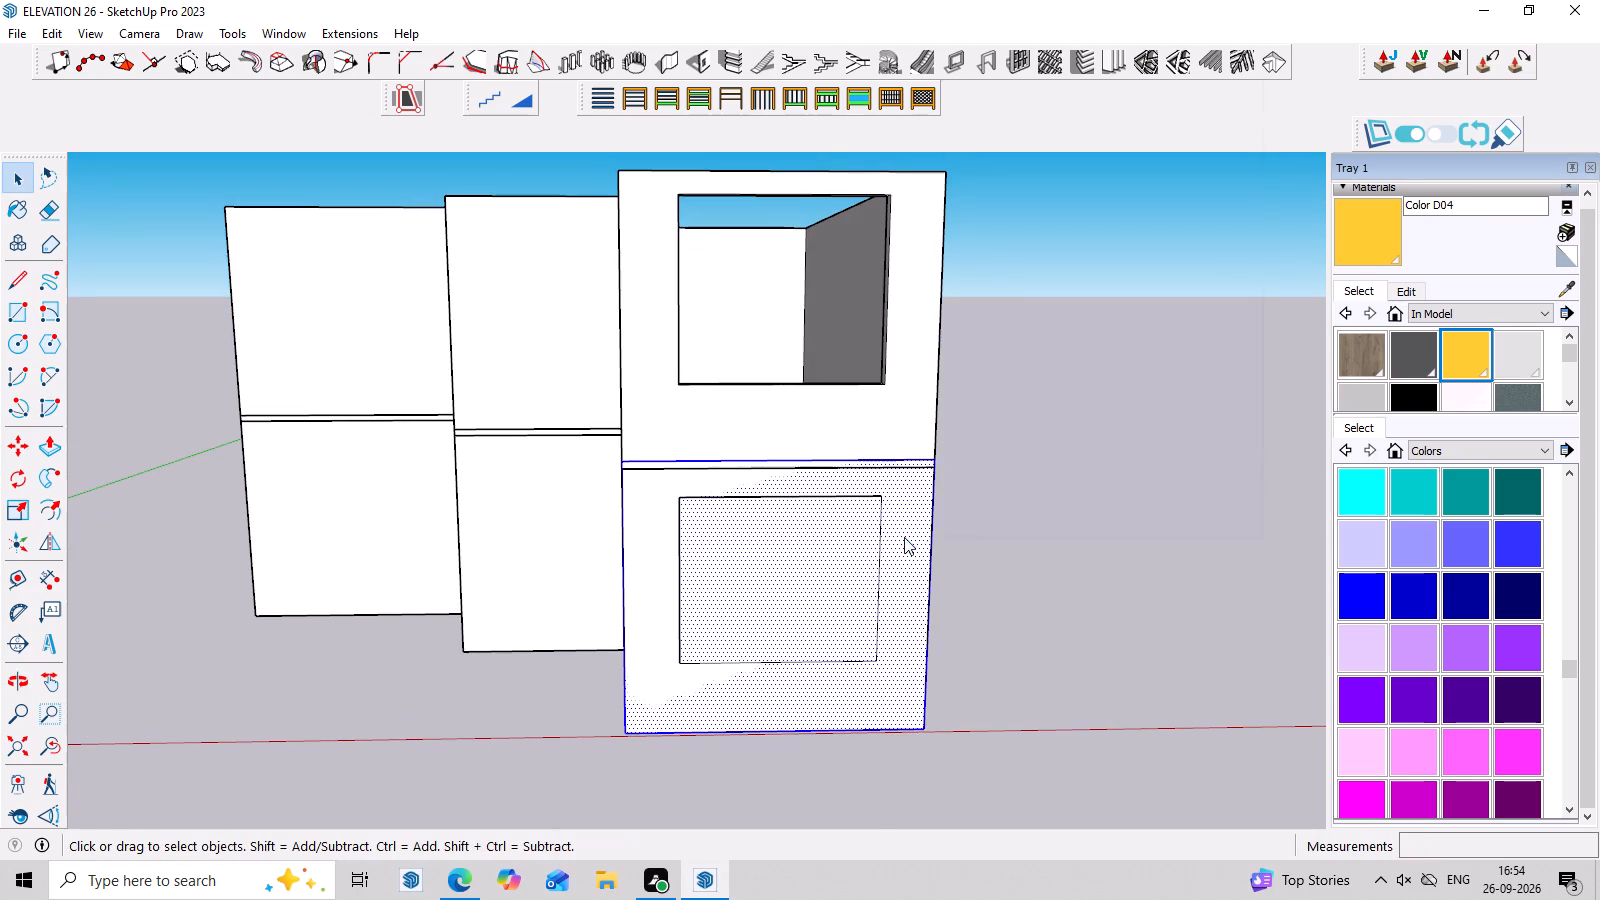
pyautogui.click(997, 248)
# Inside the new front panel group, offset the outline inward about 1' and cut away the inner face.
pyautogui.tripleClick(904, 543)
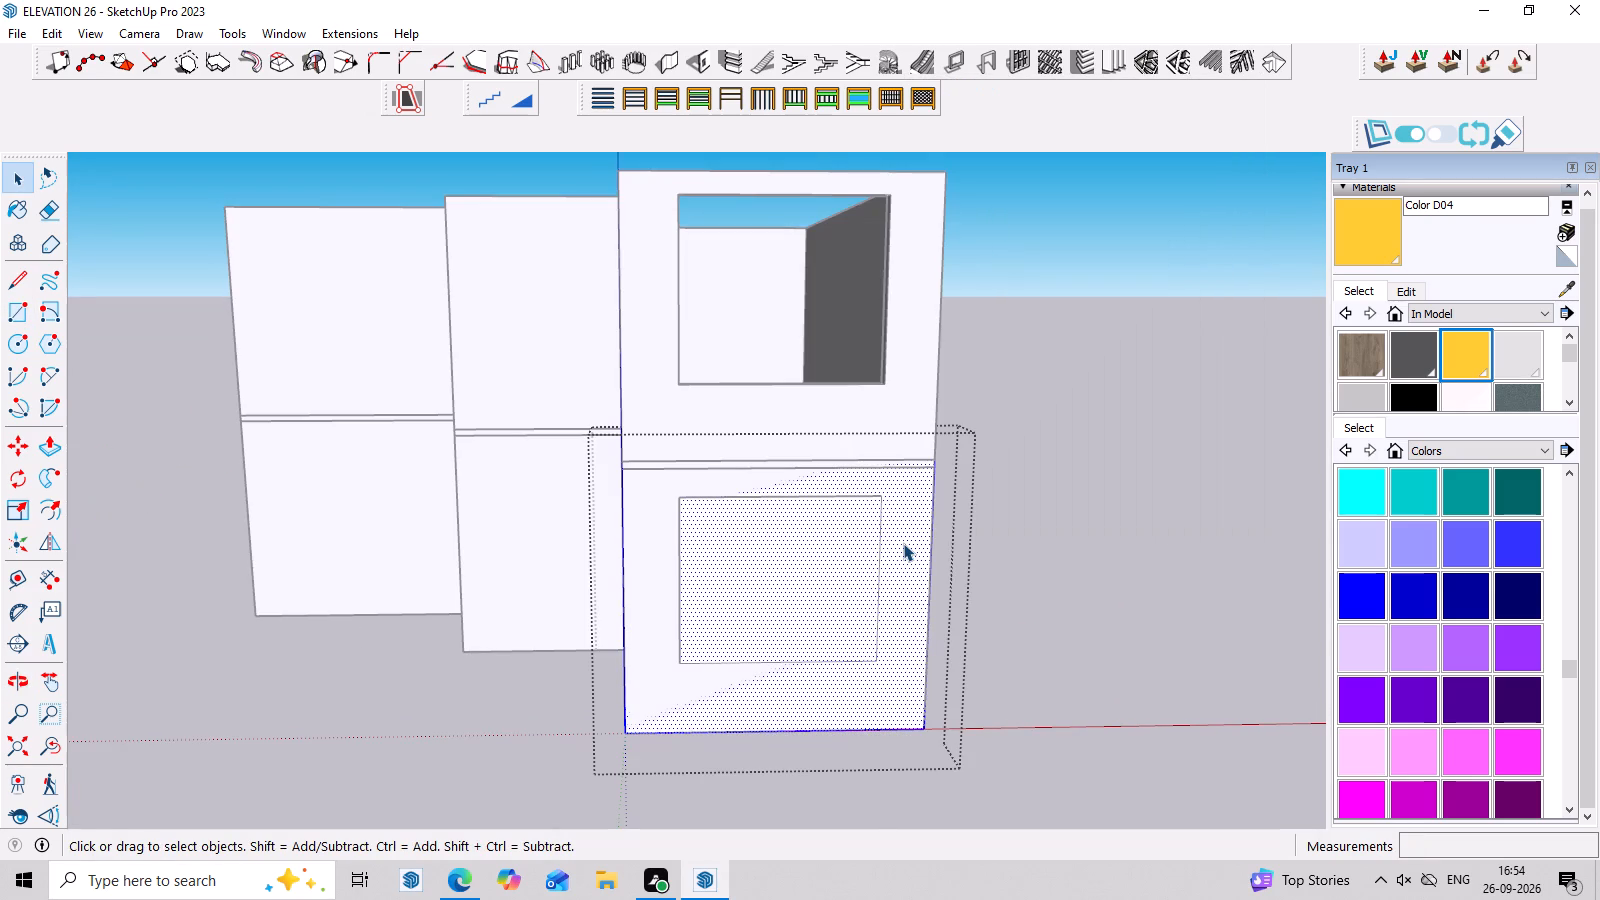
pyautogui.press('f')
pyautogui.click(636, 551)
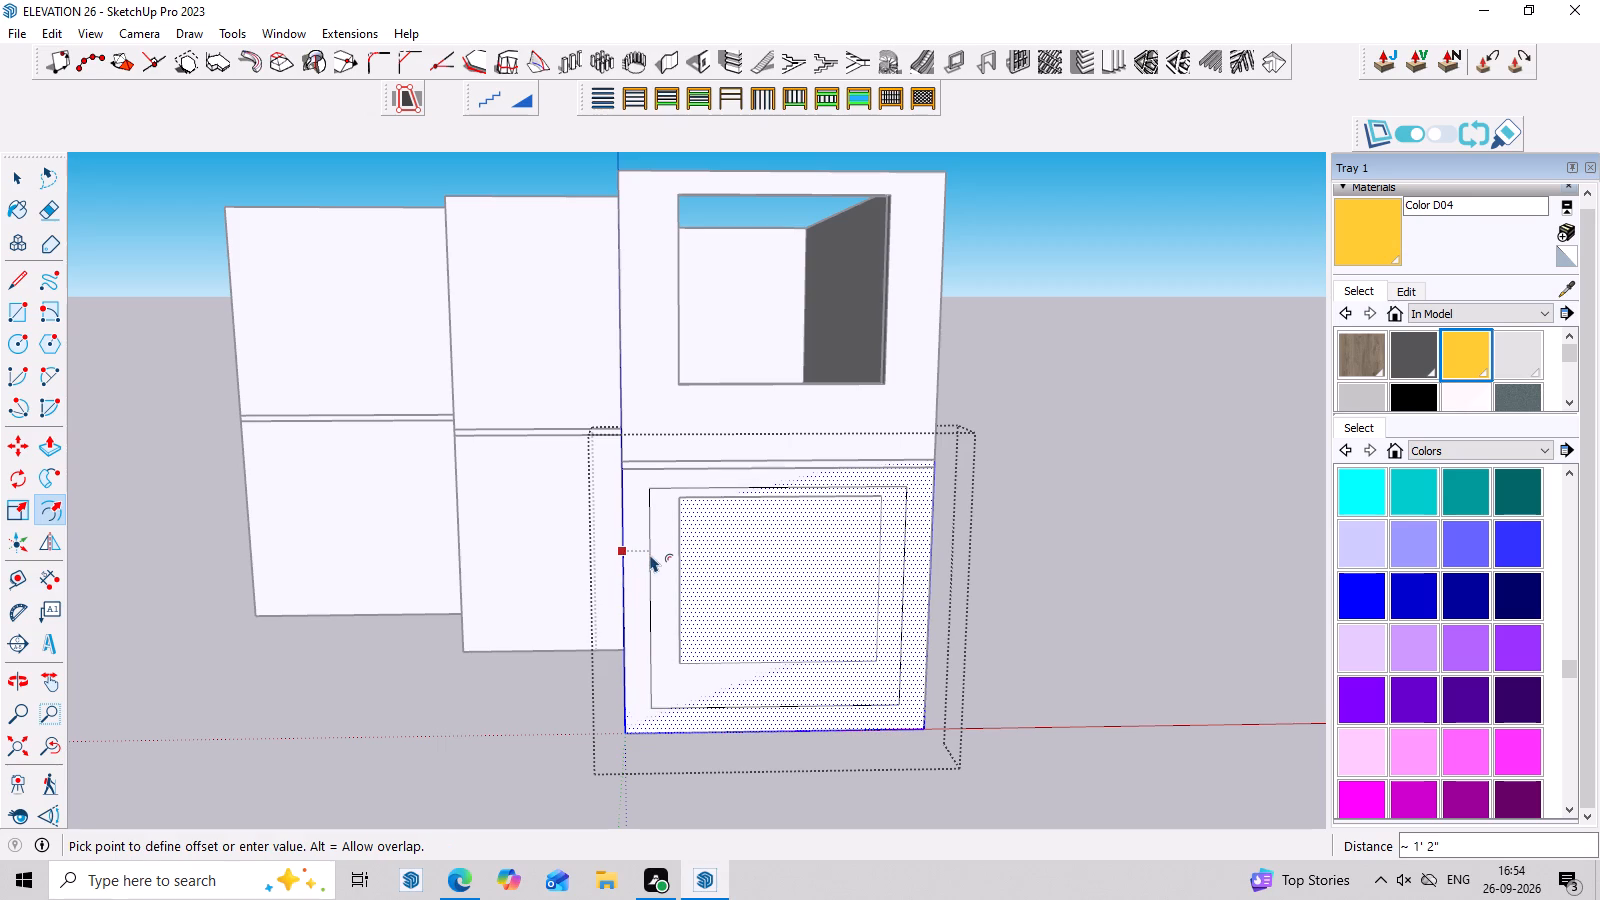
pyautogui.click(647, 554)
pyautogui.press('space')
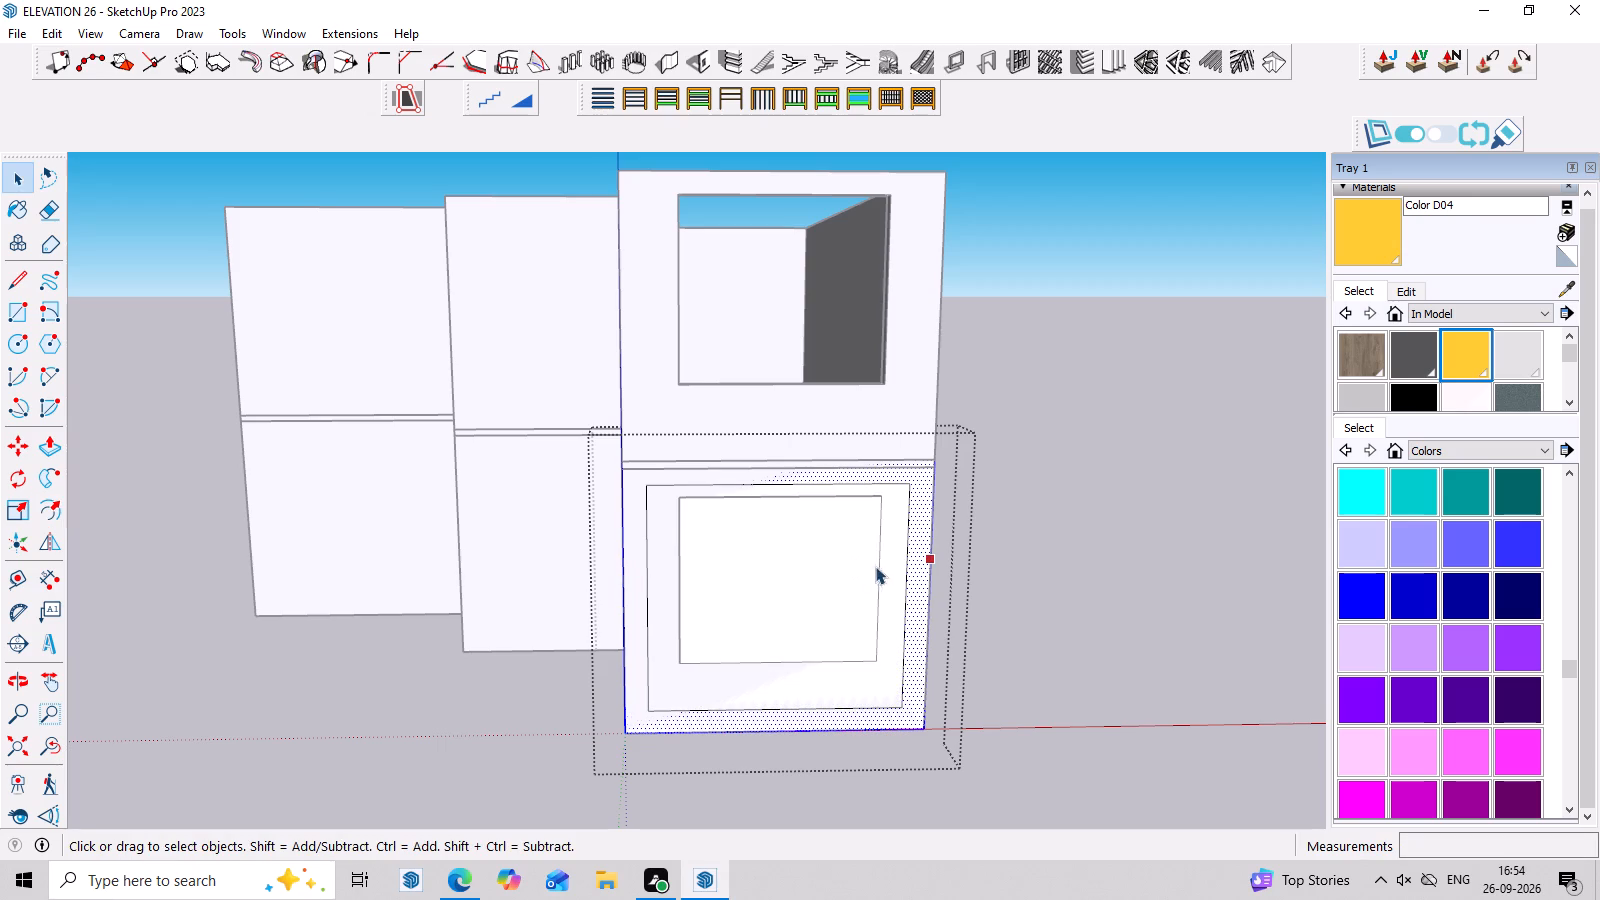
pyautogui.click(891, 558)
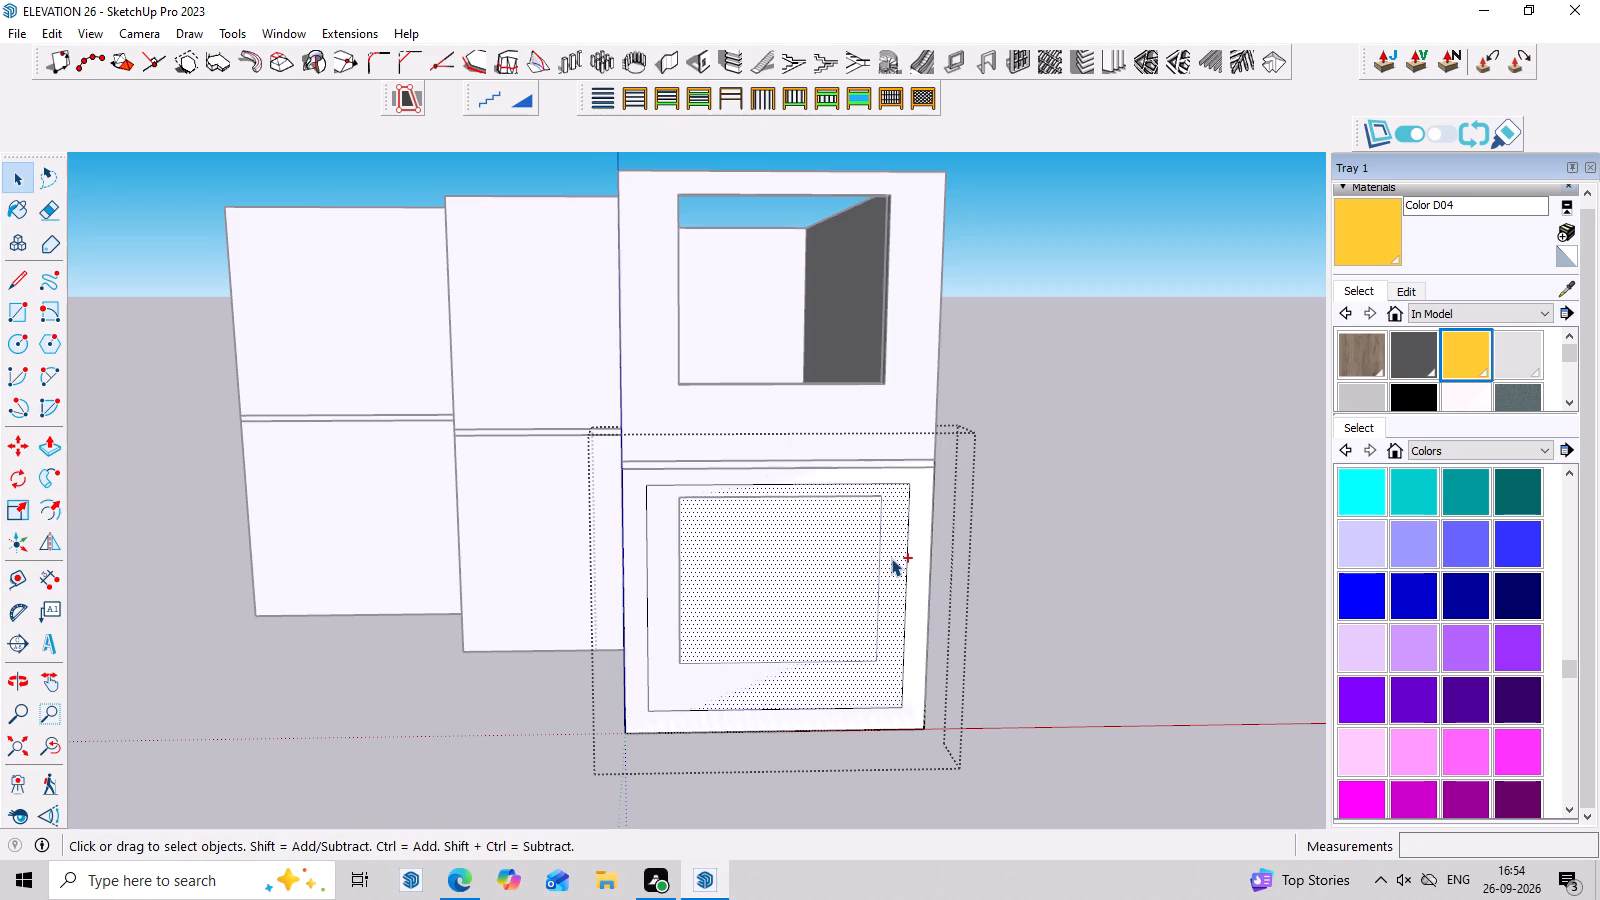
pyautogui.hotkey('ctrl', 'x')
# Push/pull the remaining border face outward 2' to form a projecting frame around the ground-floor opening, and leave the group.
pyautogui.click(919, 520)
pyautogui.press('p')
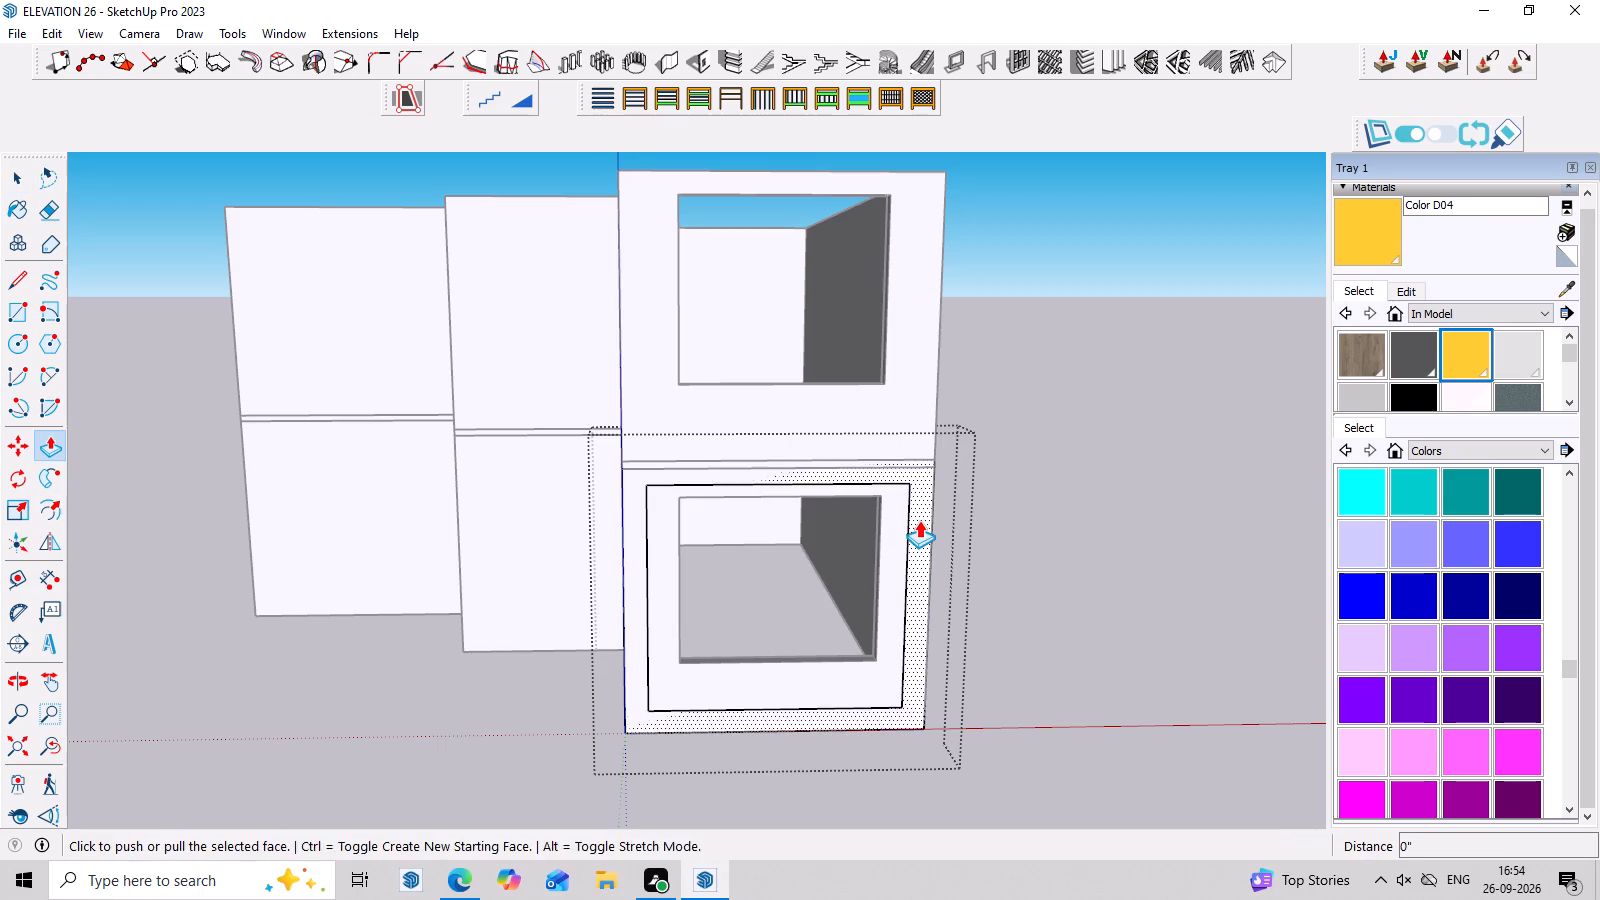
pyautogui.click(919, 520)
pyautogui.middleClick(927, 536)
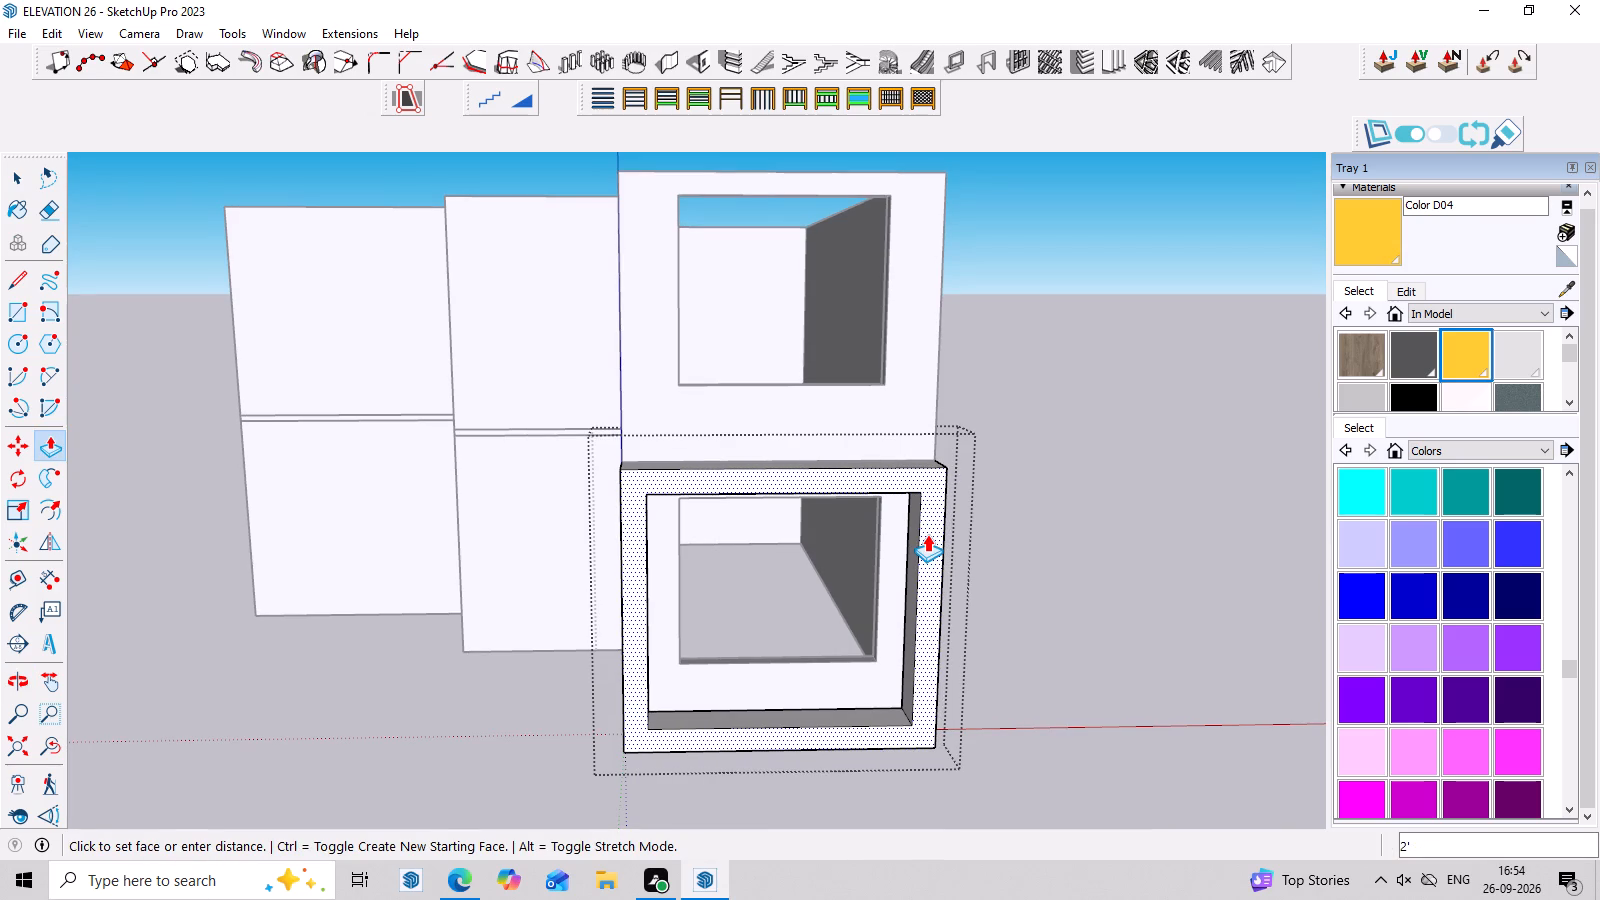
pyautogui.click(927, 534)
pyautogui.moveTo(1144, 537); pyautogui.dragTo(1114, 401, button='middle')
pyautogui.press('space')
pyautogui.click(1105, 401)
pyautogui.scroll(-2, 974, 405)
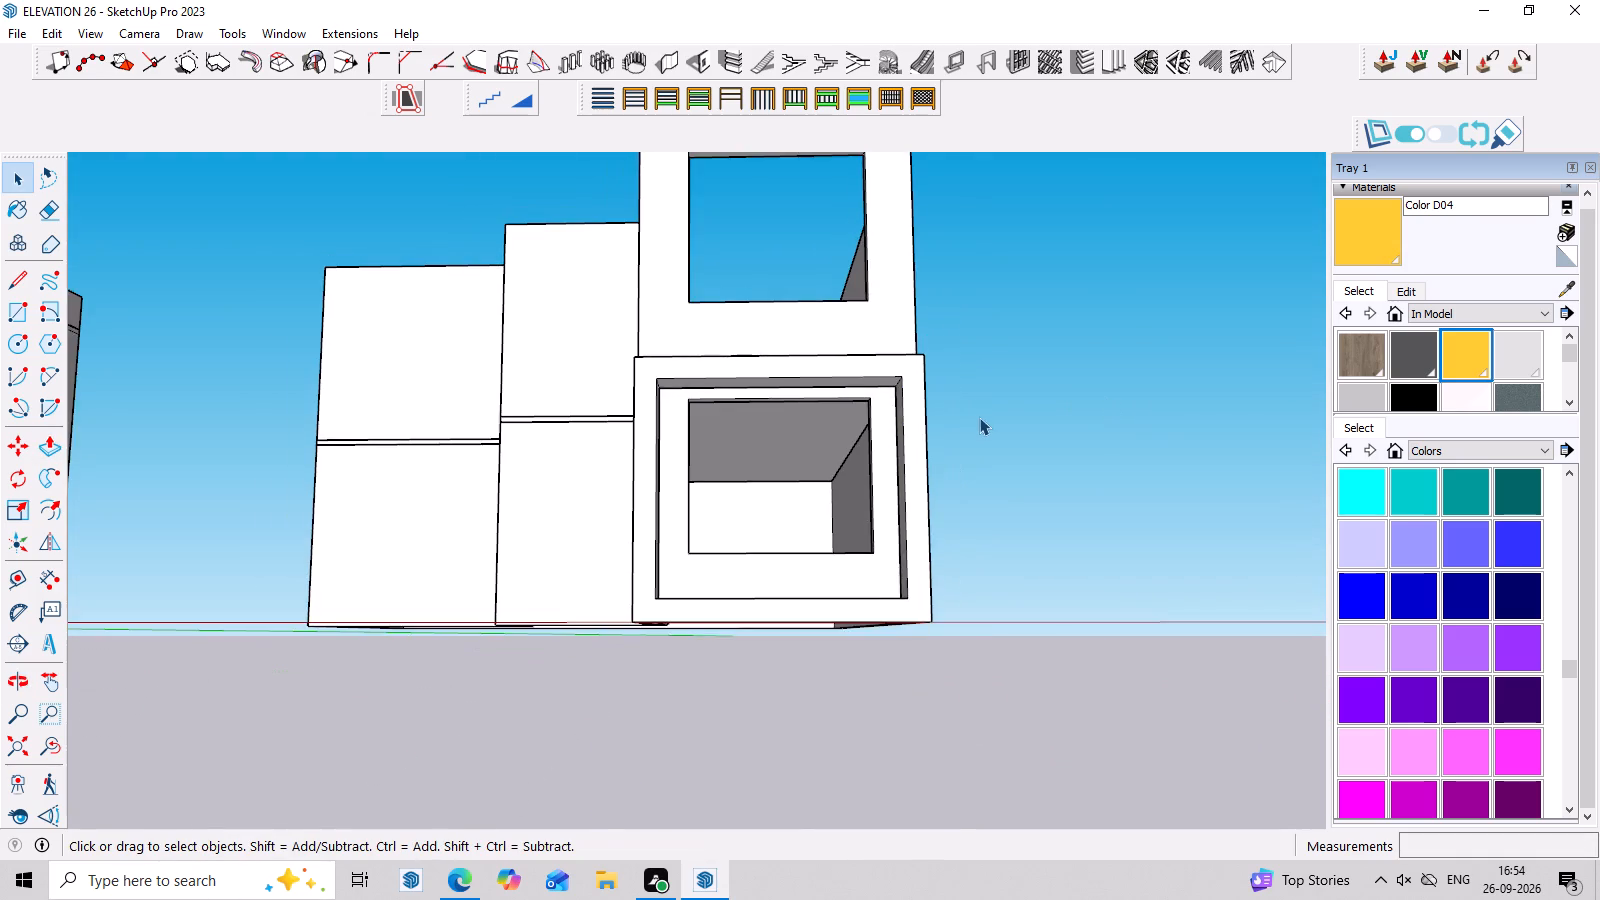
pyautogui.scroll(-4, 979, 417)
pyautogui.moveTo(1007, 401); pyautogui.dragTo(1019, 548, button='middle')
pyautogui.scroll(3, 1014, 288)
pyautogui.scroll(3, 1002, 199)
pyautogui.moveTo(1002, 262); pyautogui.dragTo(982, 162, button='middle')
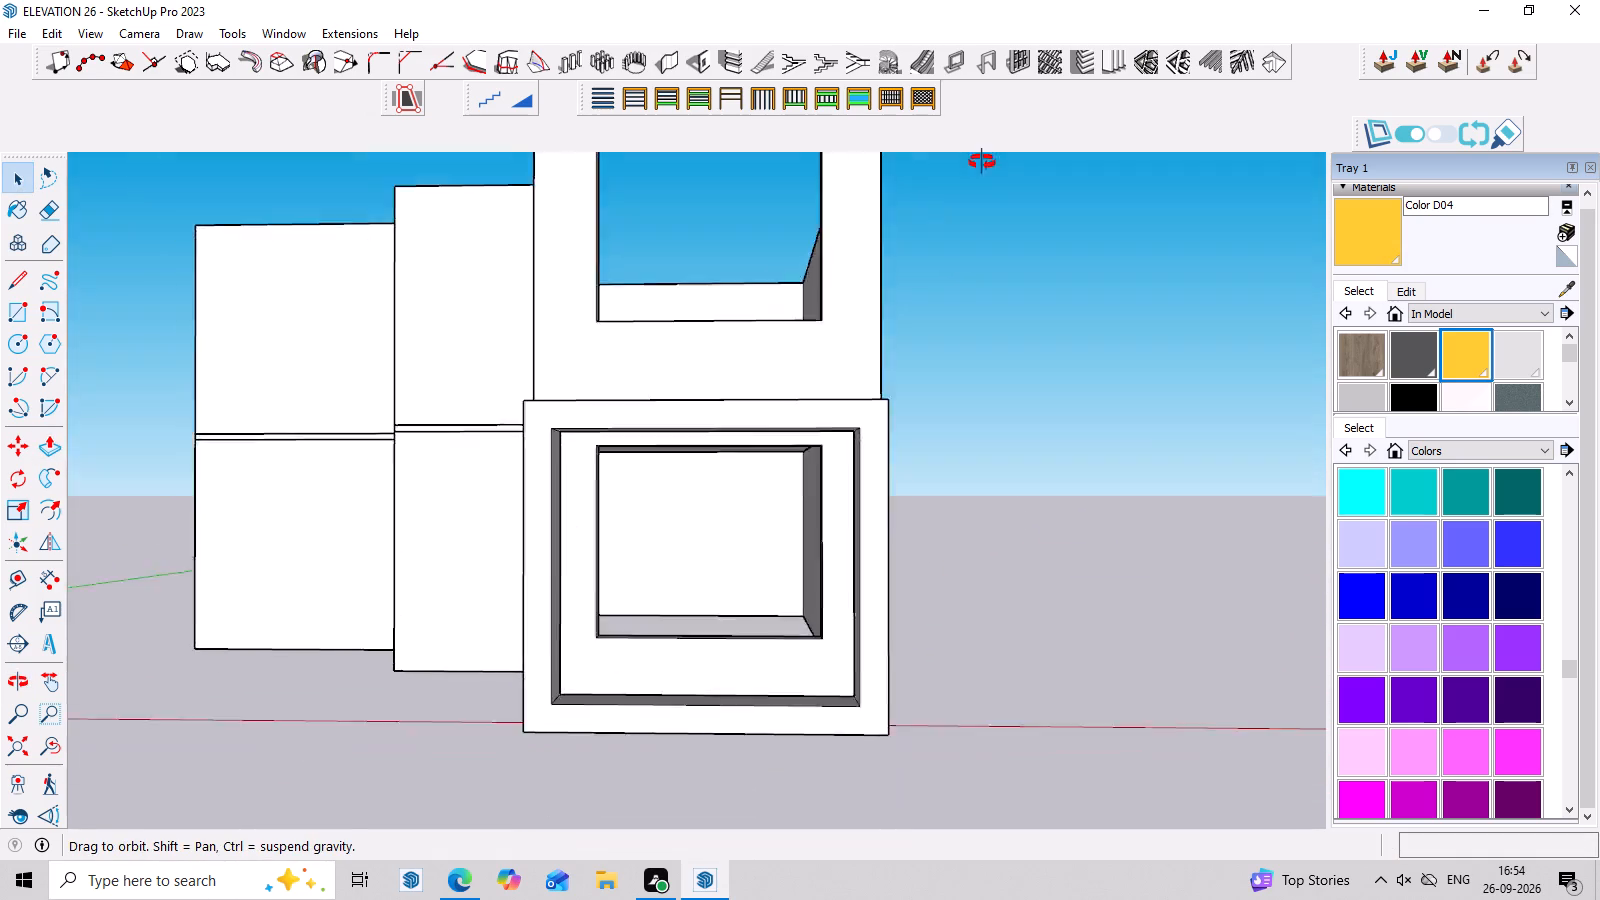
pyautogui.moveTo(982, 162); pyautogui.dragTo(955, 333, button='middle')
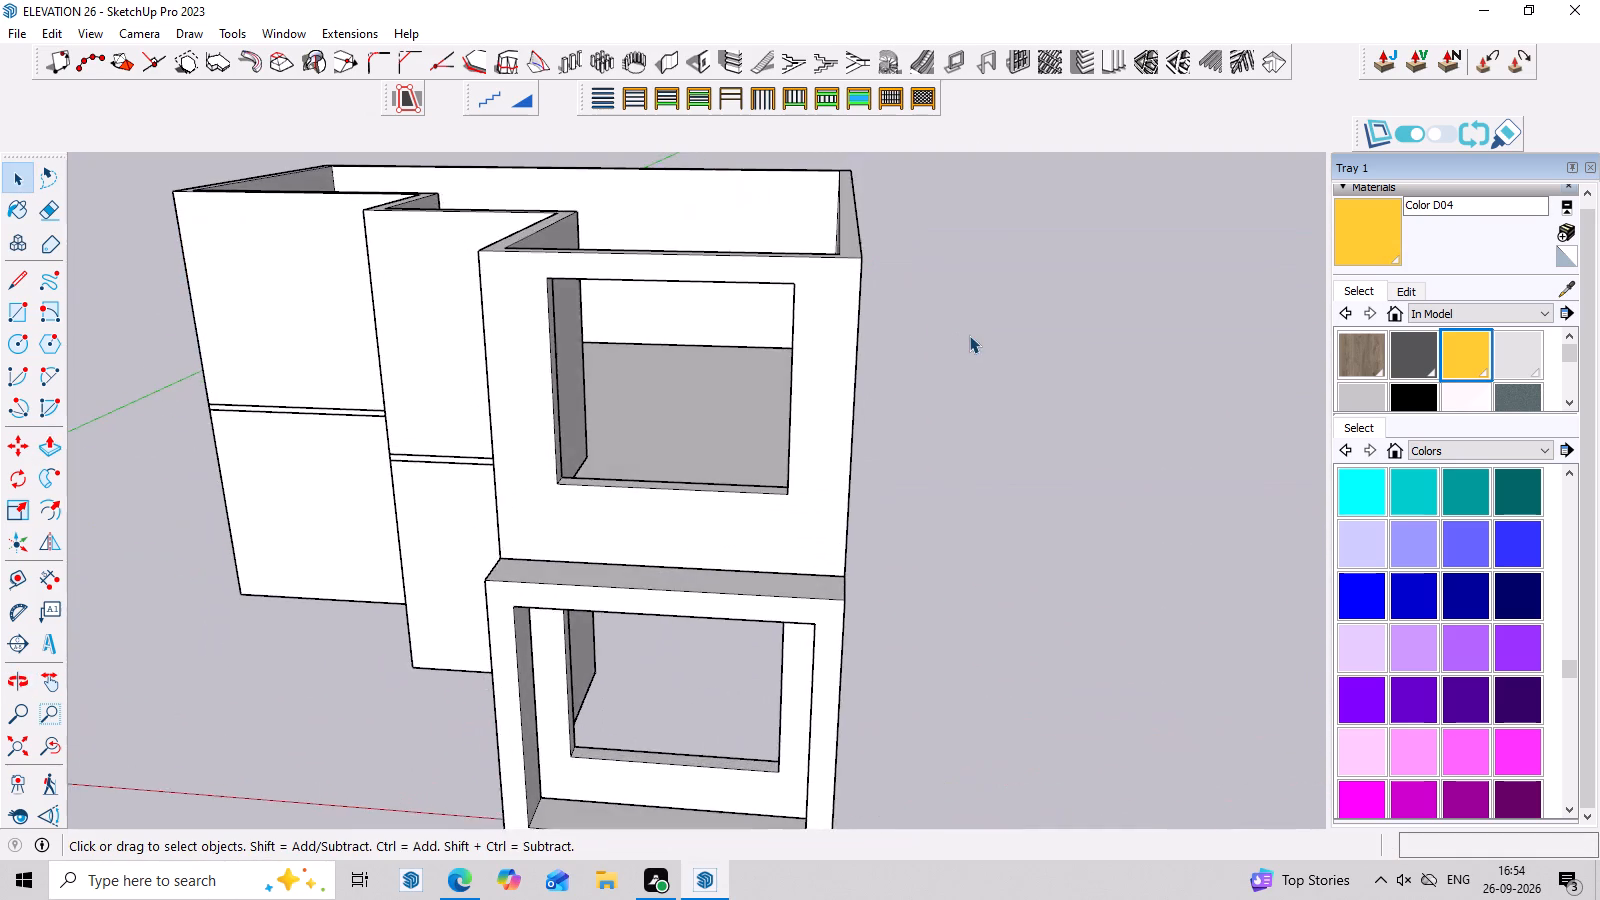
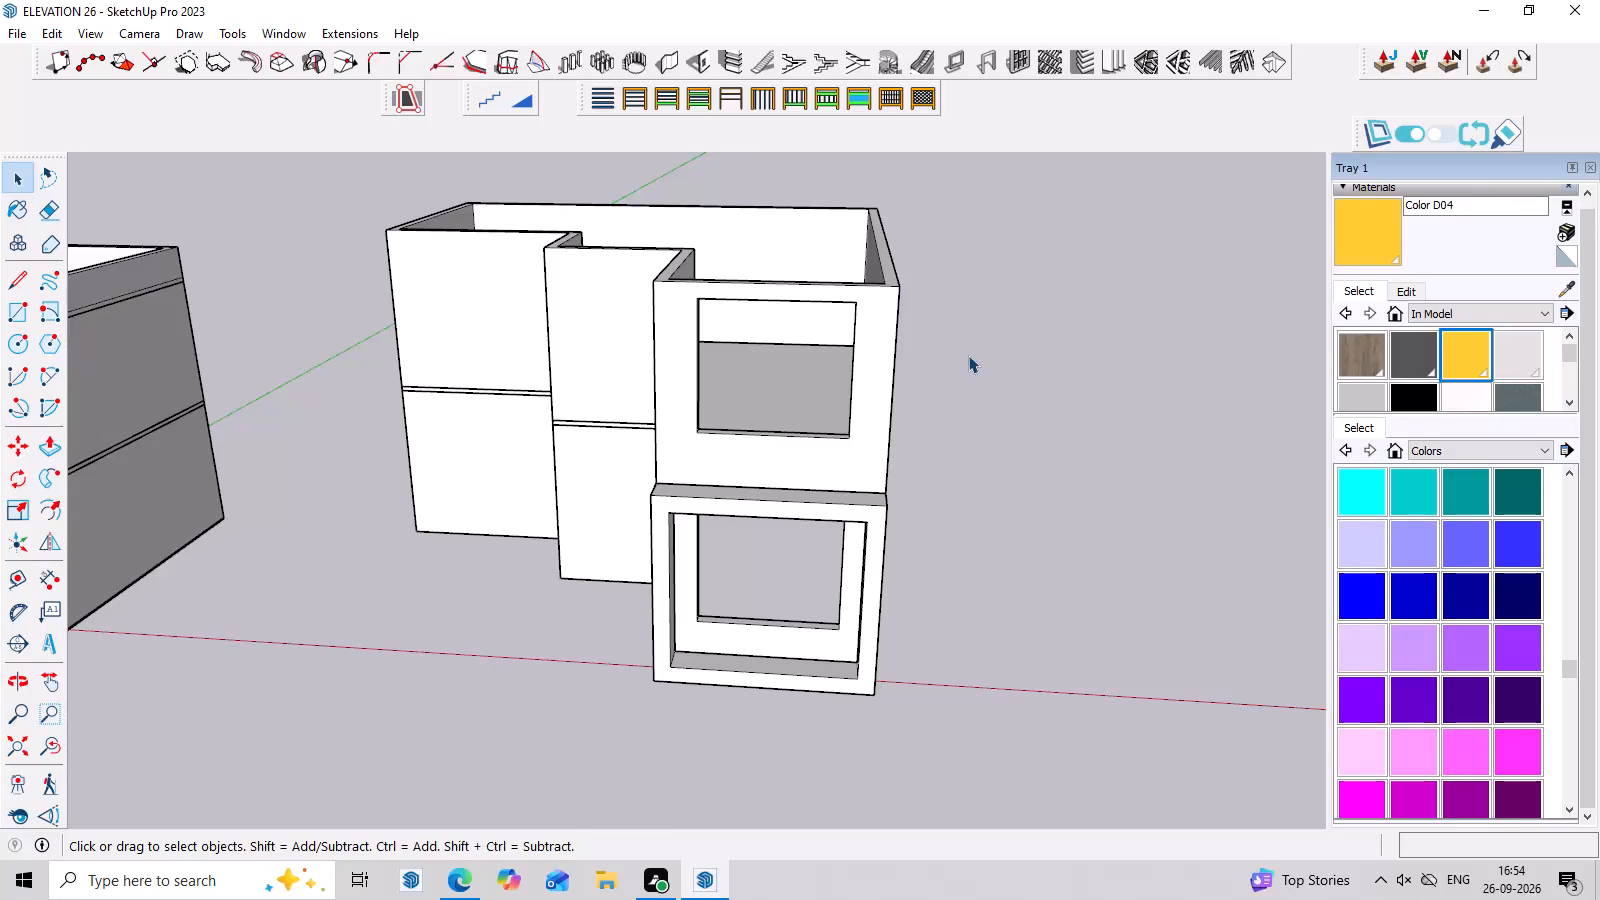
# Inside the upper-floor wall group, push/pull the top face of the walls up about 4' 5" to make them taller.
pyautogui.scroll(2, 883, 287)
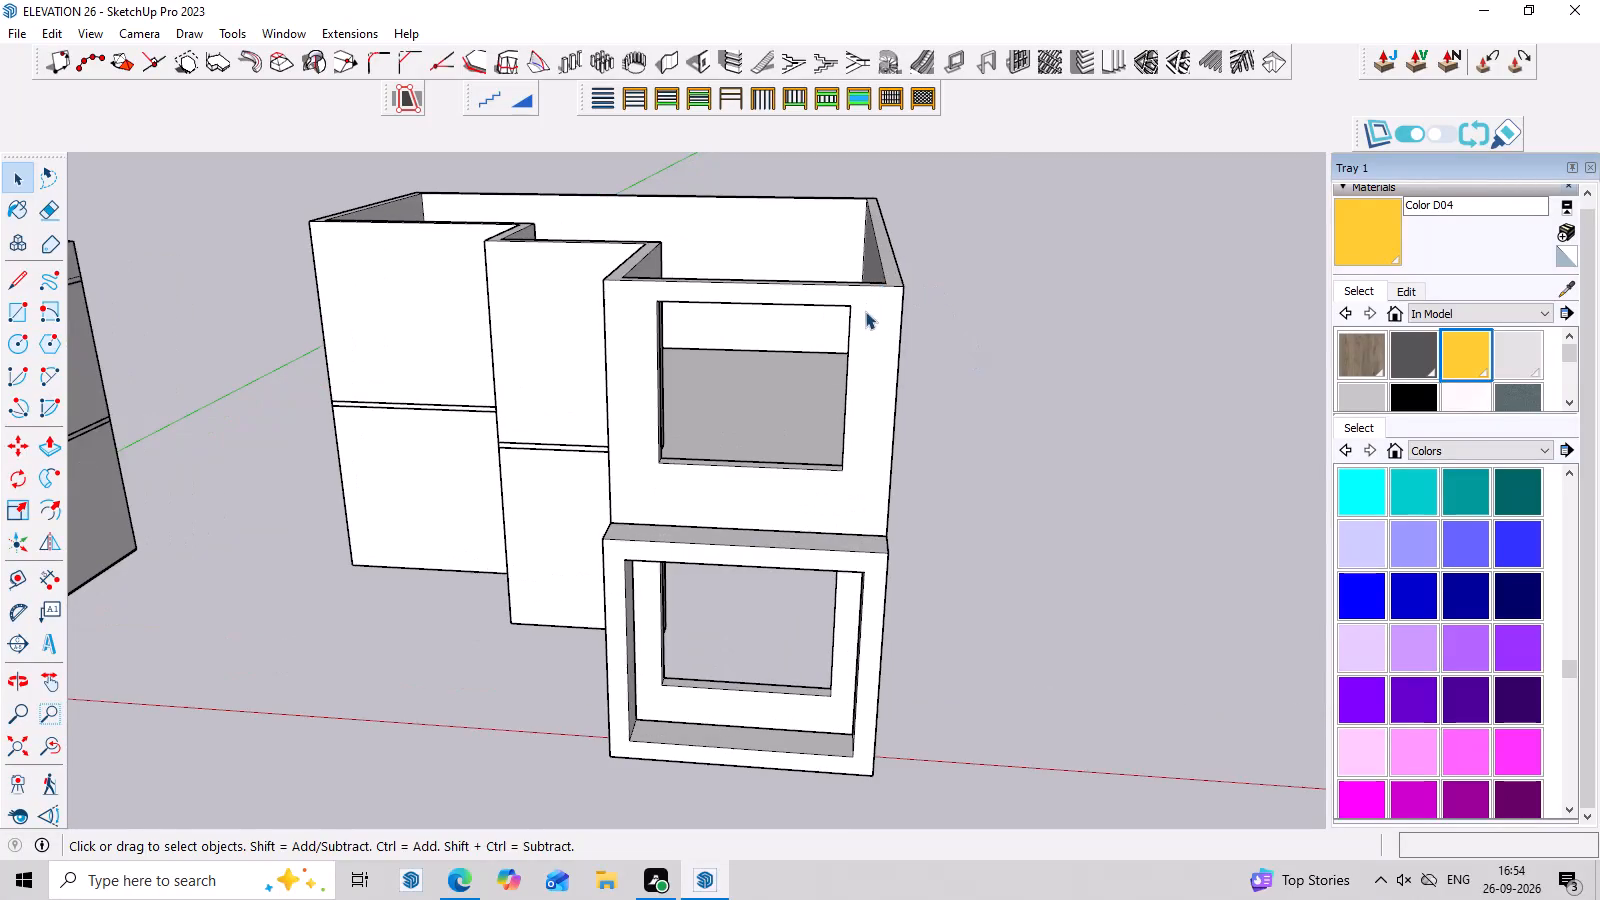
pyautogui.moveTo(865, 311); pyautogui.dragTo(934, 251, button='middle')
pyautogui.moveTo(934, 251); pyautogui.dragTo(944, 285, button='middle')
pyautogui.scroll(-3, 889, 188)
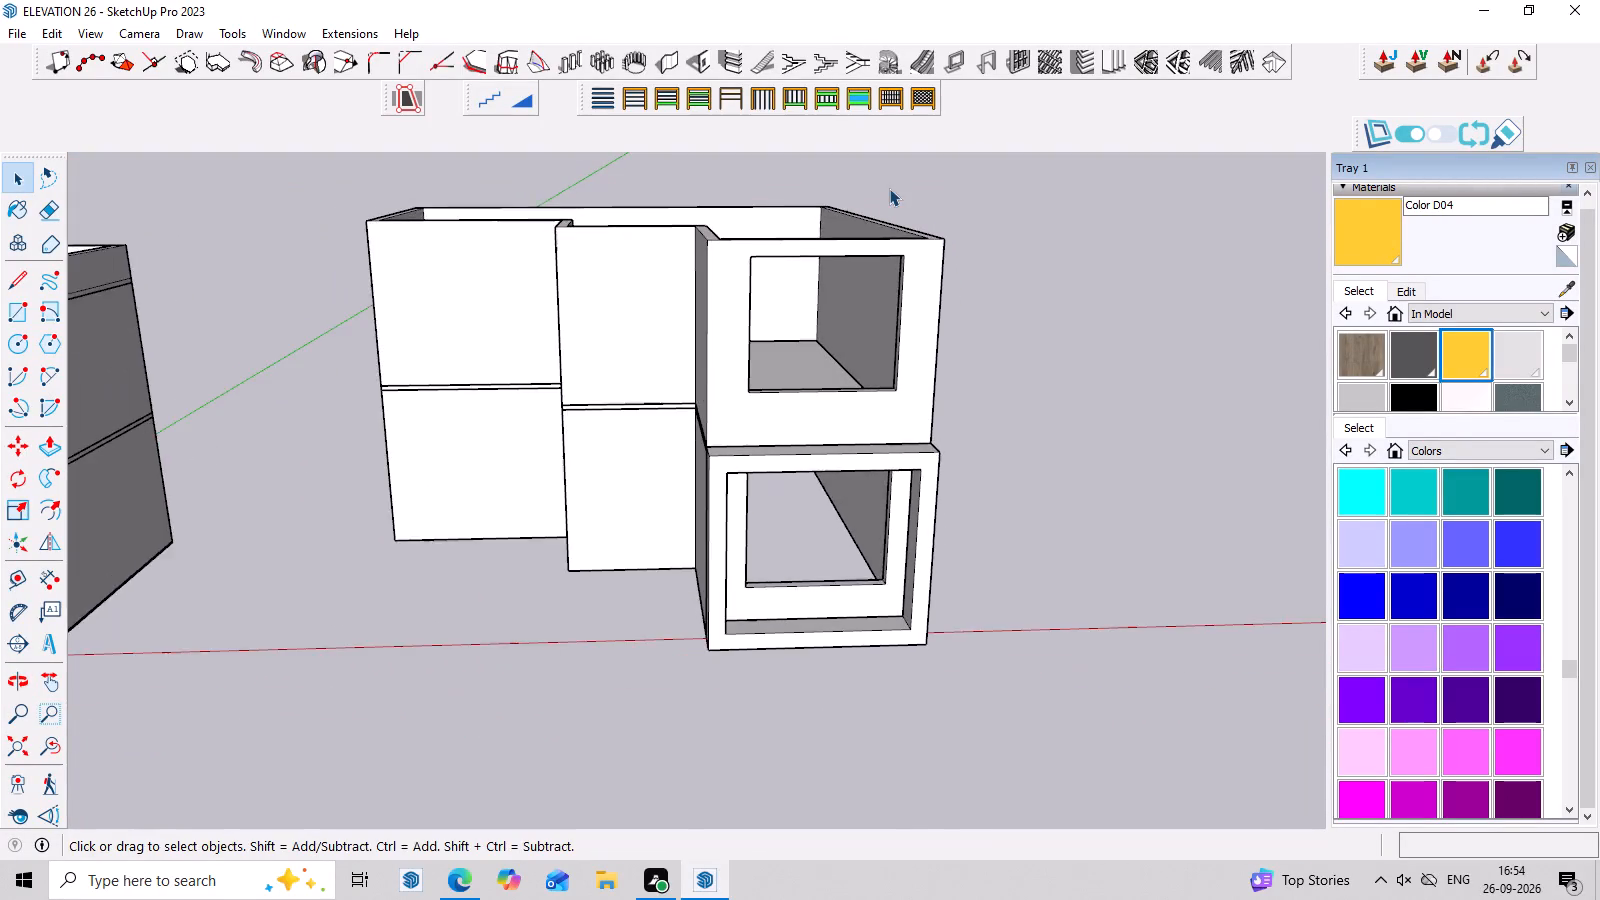
pyautogui.moveTo(889, 190); pyautogui.dragTo(915, 370, button='middle')
pyautogui.scroll(2, 934, 329)
pyautogui.click(950, 313)
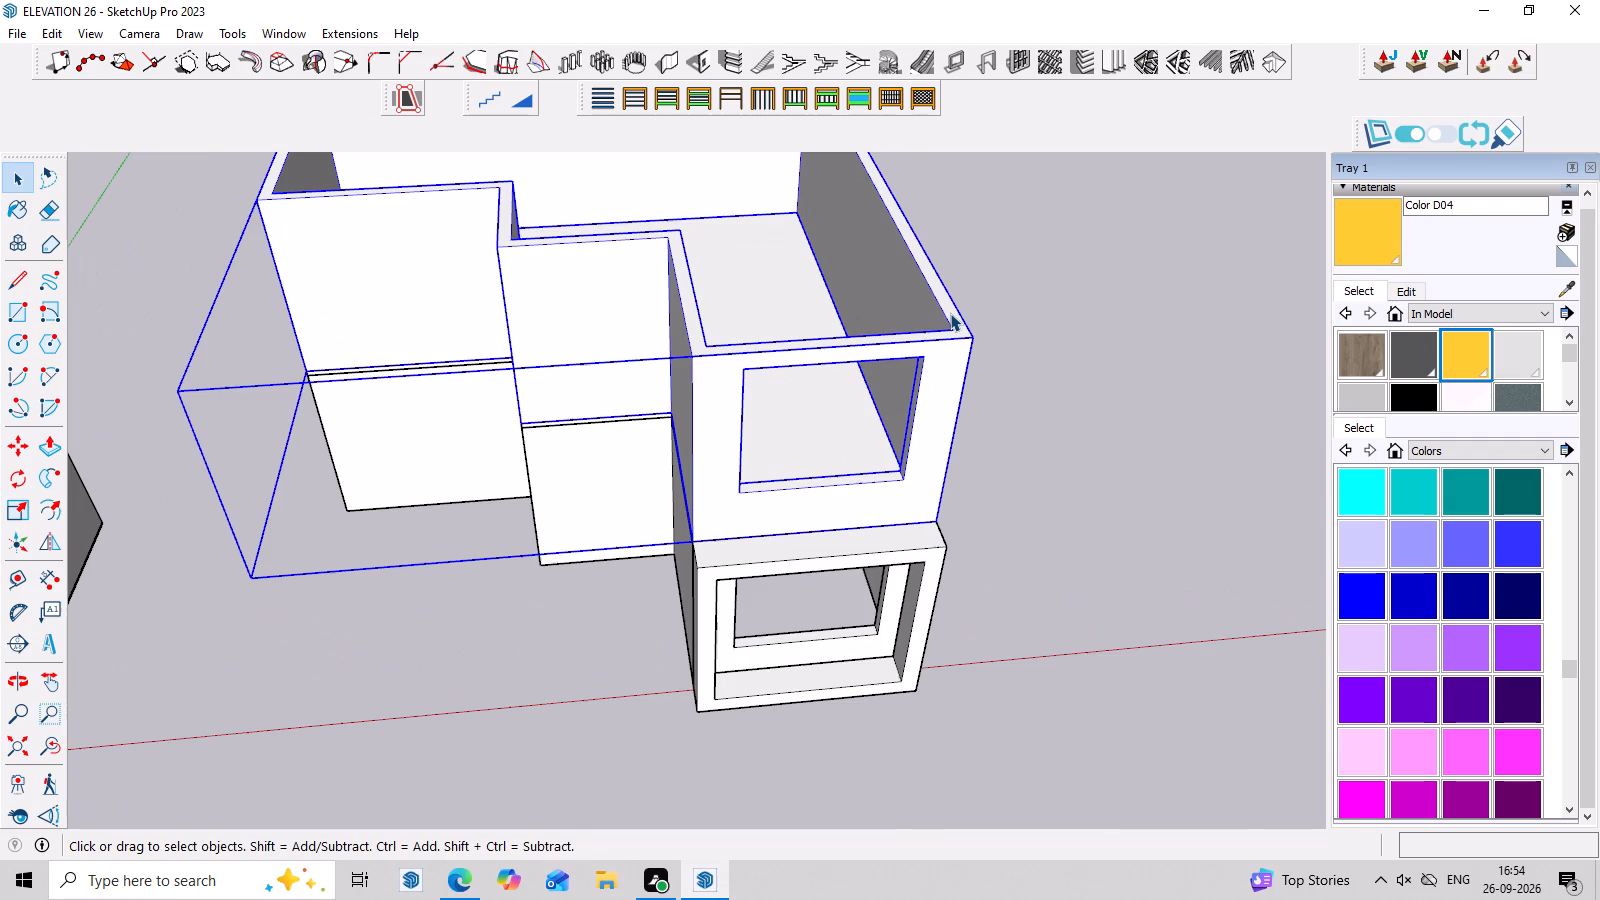
pyautogui.doubleClick(950, 313)
pyautogui.click(950, 313)
pyautogui.click(950, 313)
pyautogui.click(956, 316)
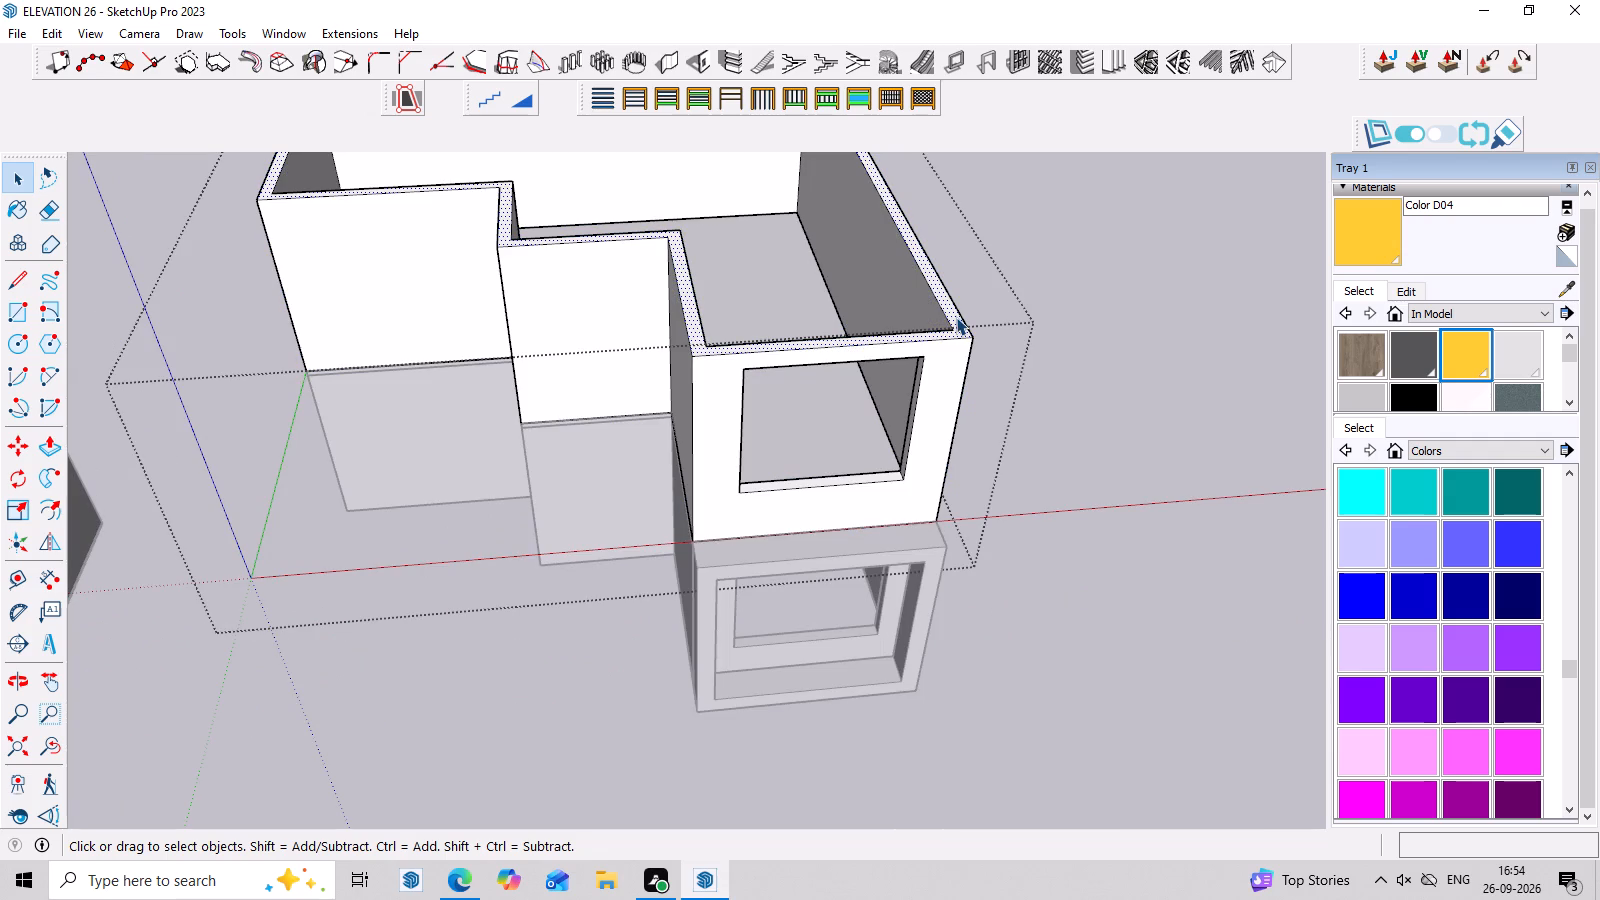
pyautogui.press('p')
pyautogui.click(951, 316)
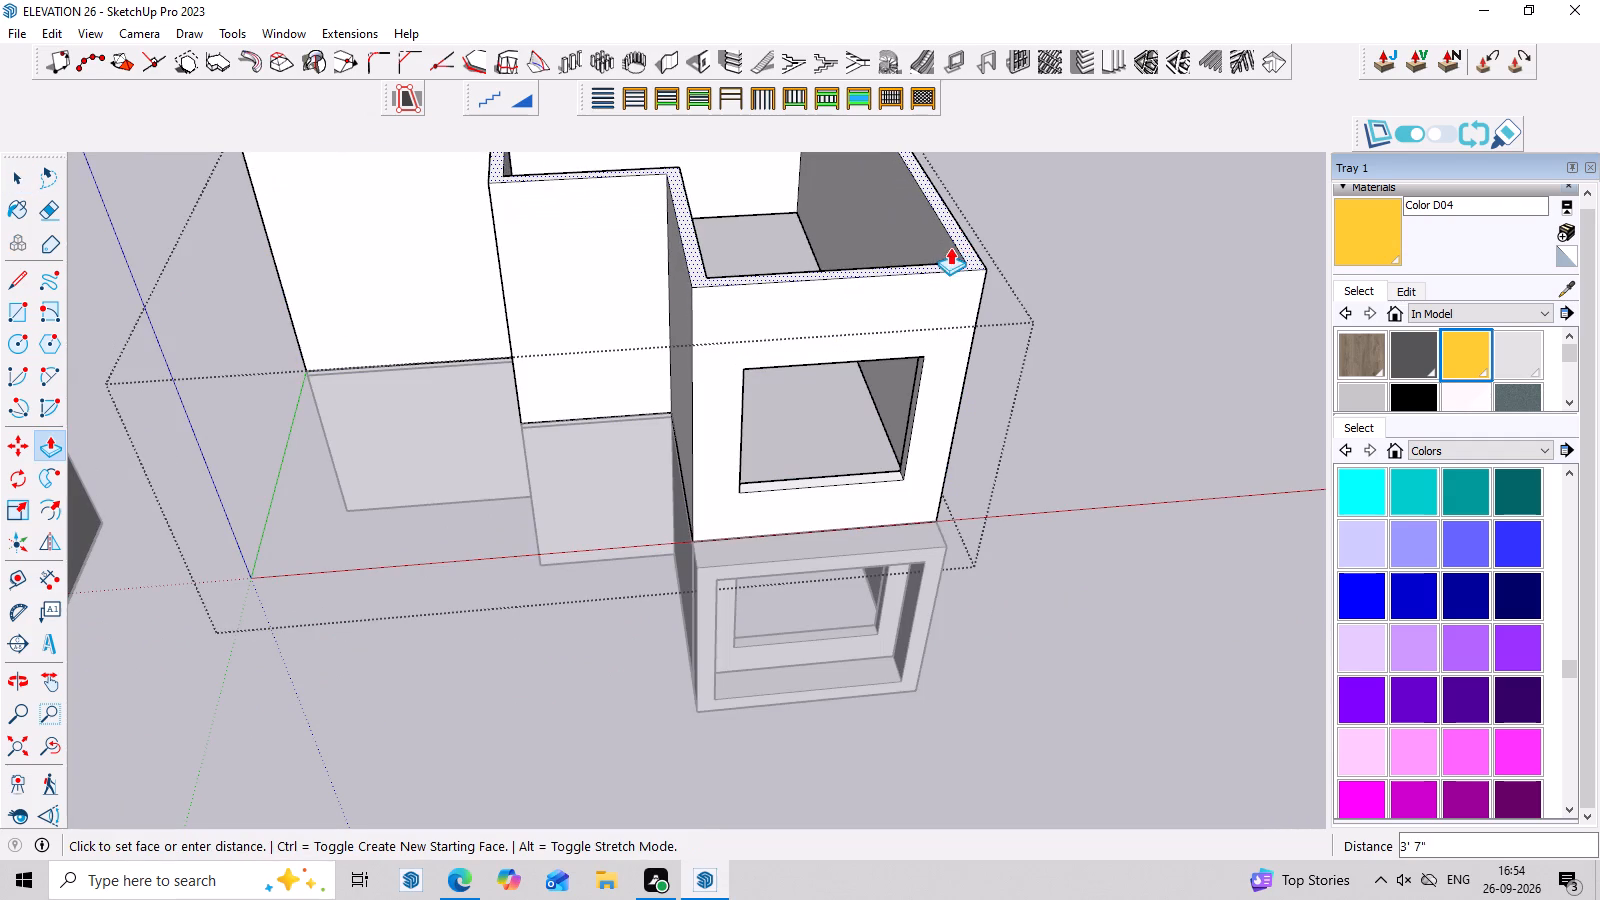
pyautogui.click(945, 231)
# Examine the upper-floor walls and front opening from several angles against the framed ground floor.
pyautogui.moveTo(1040, 360); pyautogui.dragTo(1016, 267, button='middle')
pyautogui.scroll(-10, 1019, 282)
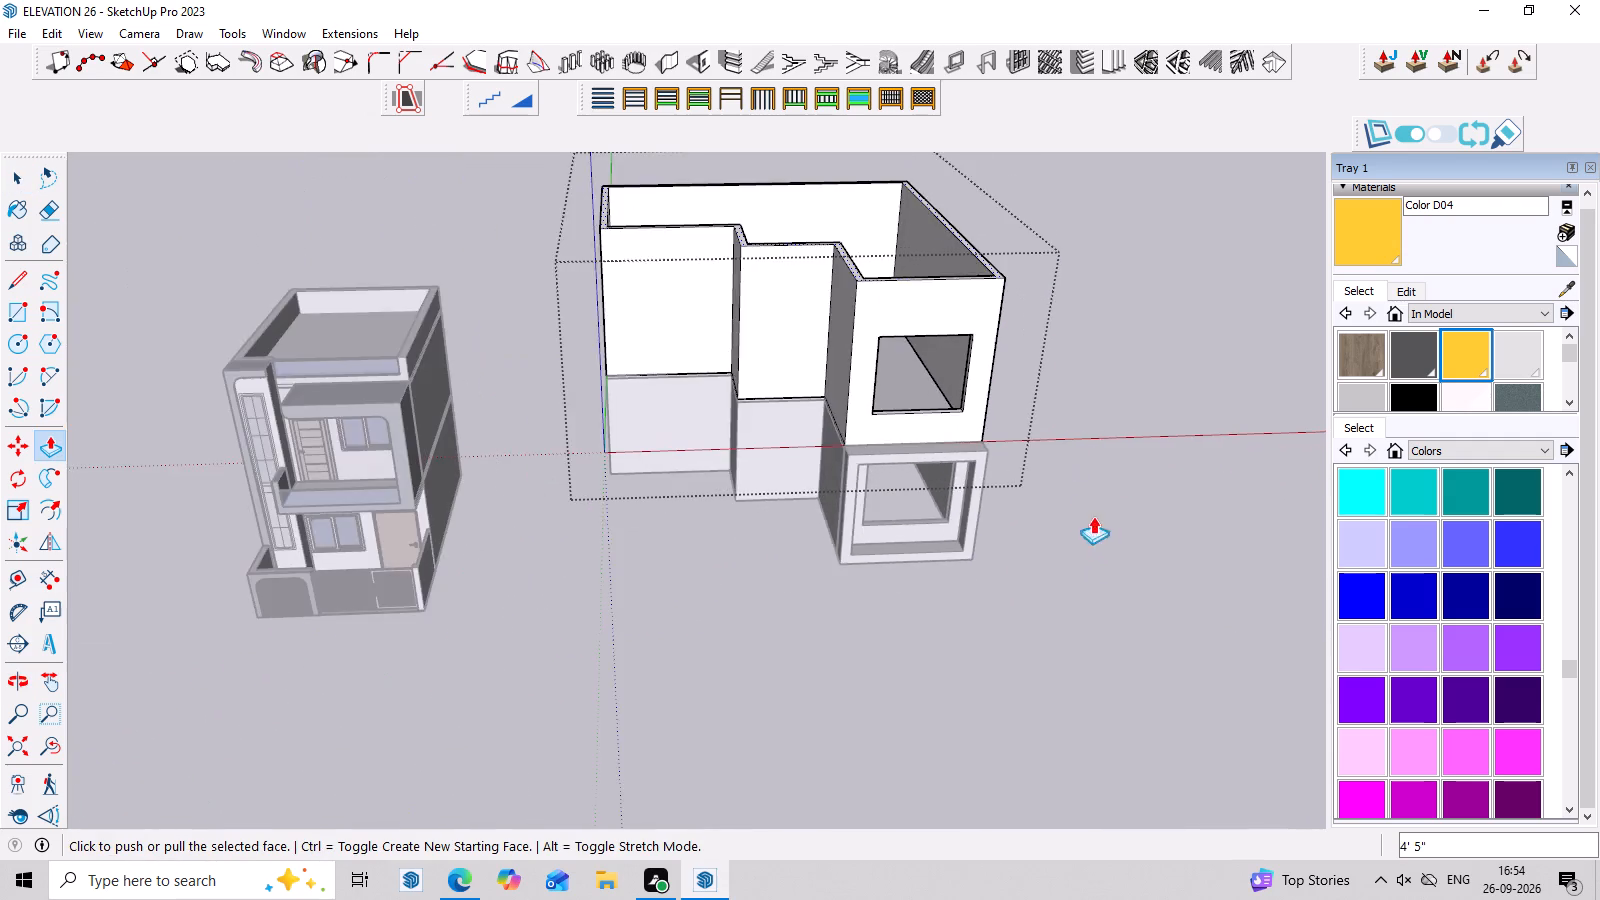
pyautogui.moveTo(1127, 534); pyautogui.dragTo(1153, 323, button='middle')
pyautogui.scroll(5, 1132, 275)
pyautogui.moveTo(1123, 326); pyautogui.dragTo(1021, 334, button='middle')
pyautogui.scroll(1, 1018, 458)
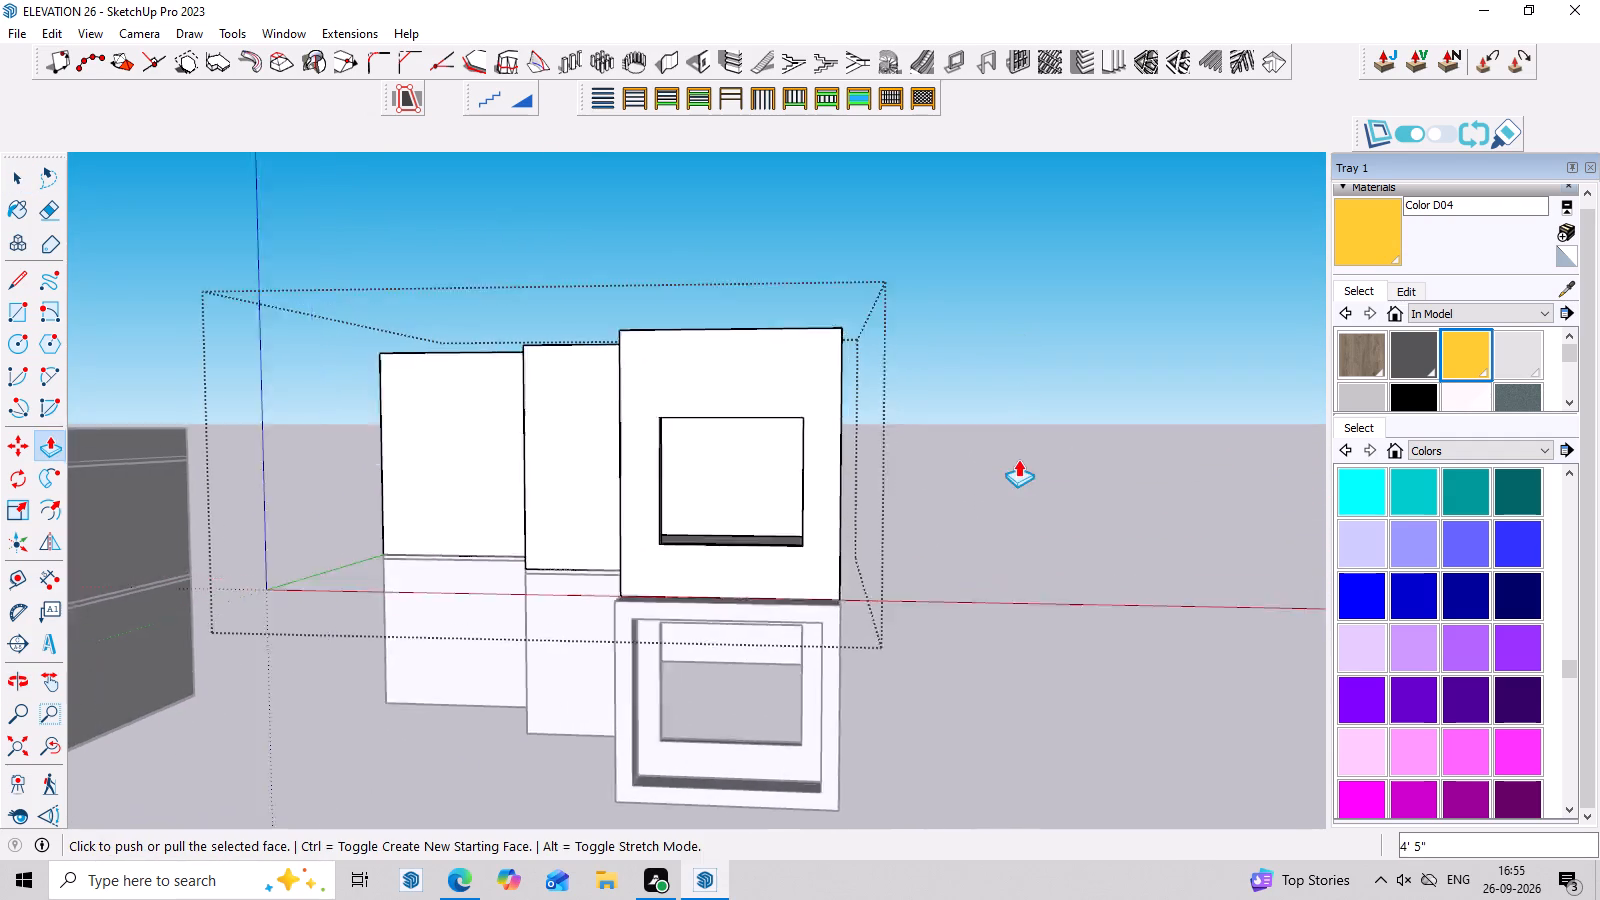
pyautogui.moveTo(1032, 509); pyautogui.dragTo(1075, 533, button='middle')
pyautogui.middleClick(1076, 533)
pyautogui.press('Escape')
pyautogui.scroll(-2, 1051, 532)
pyautogui.moveTo(1096, 543); pyautogui.dragTo(1063, 513, button='middle')
pyautogui.scroll(2, 859, 486)
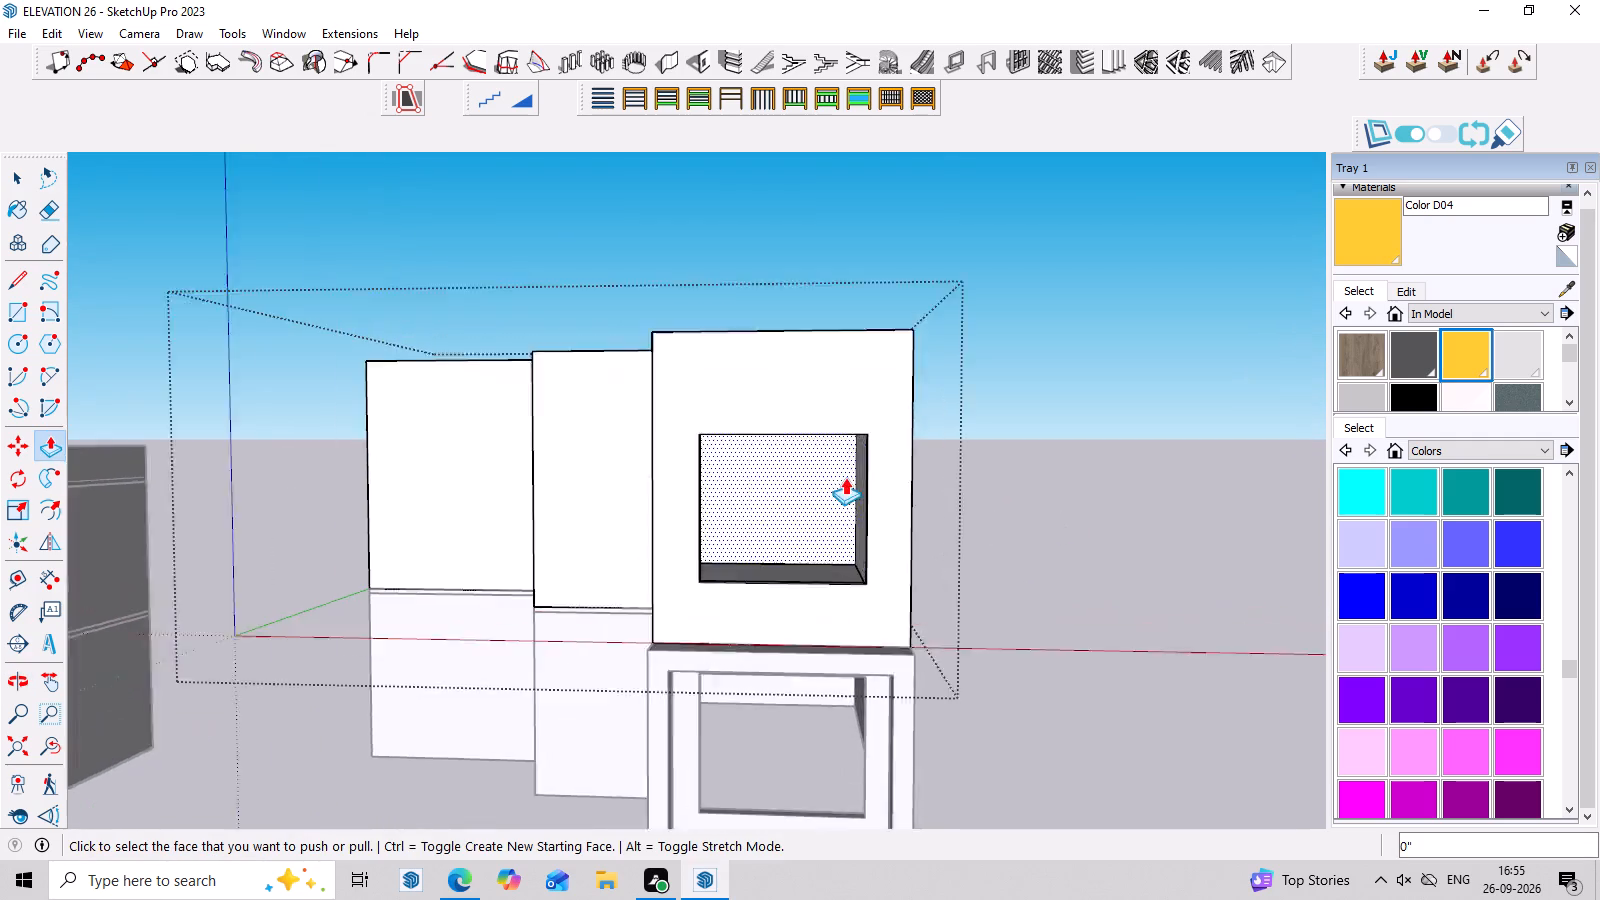
pyautogui.scroll(1, 845, 477)
pyautogui.moveTo(913, 489); pyautogui.dragTo(1007, 515, button='middle')
pyautogui.press('space')
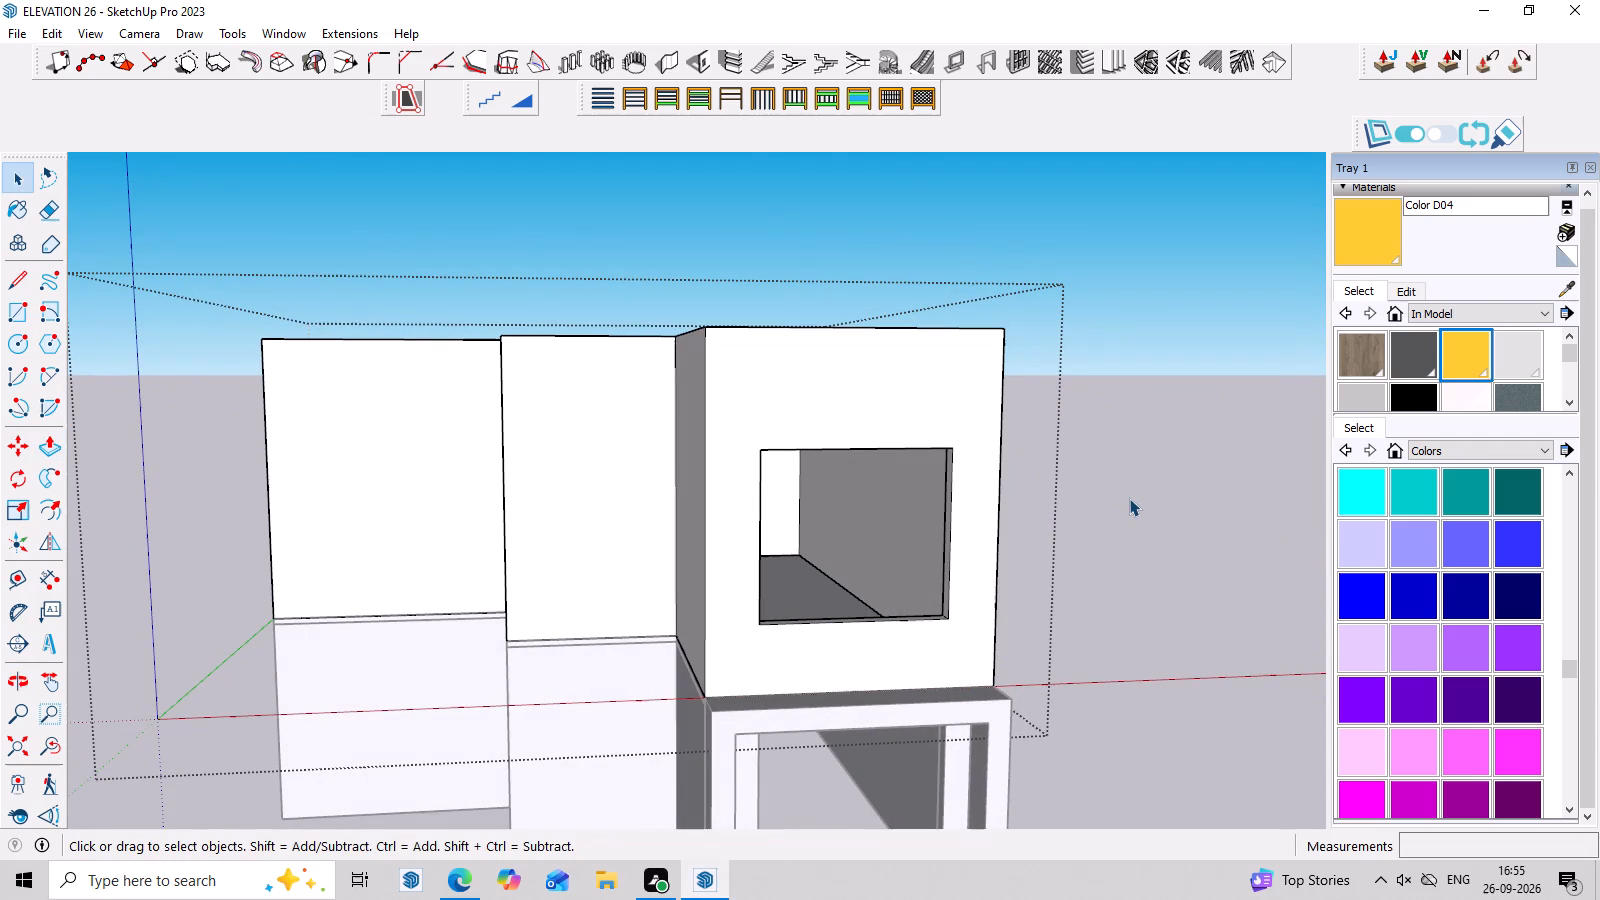
pyautogui.scroll(-2, 1129, 498)
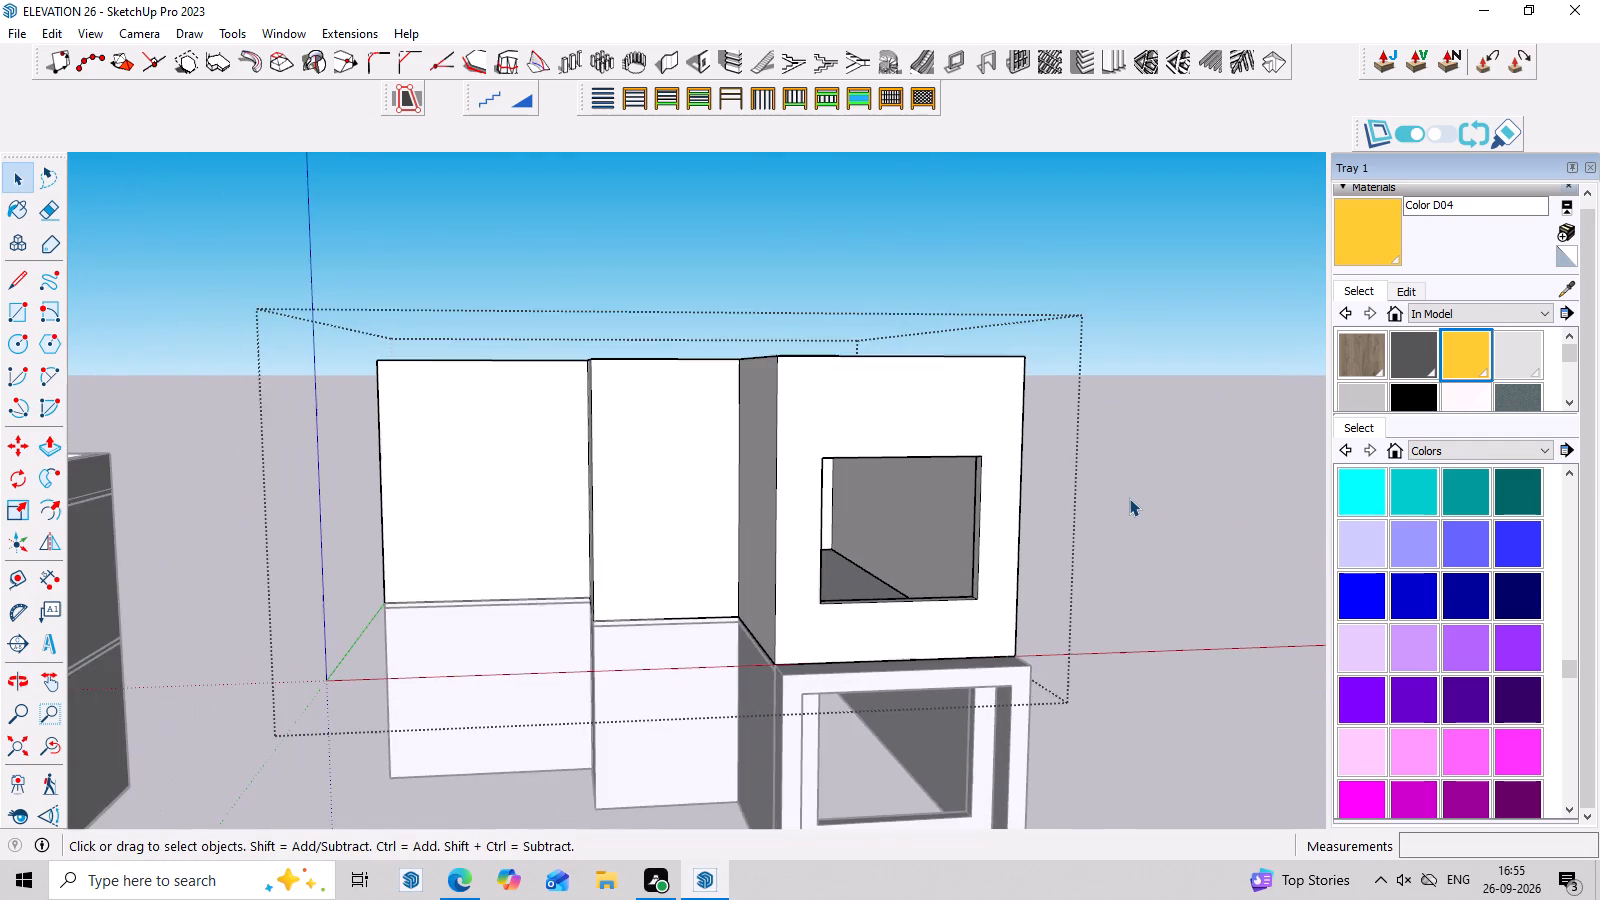
pyautogui.moveTo(1129, 498); pyautogui.dragTo(1011, 544, button='middle')
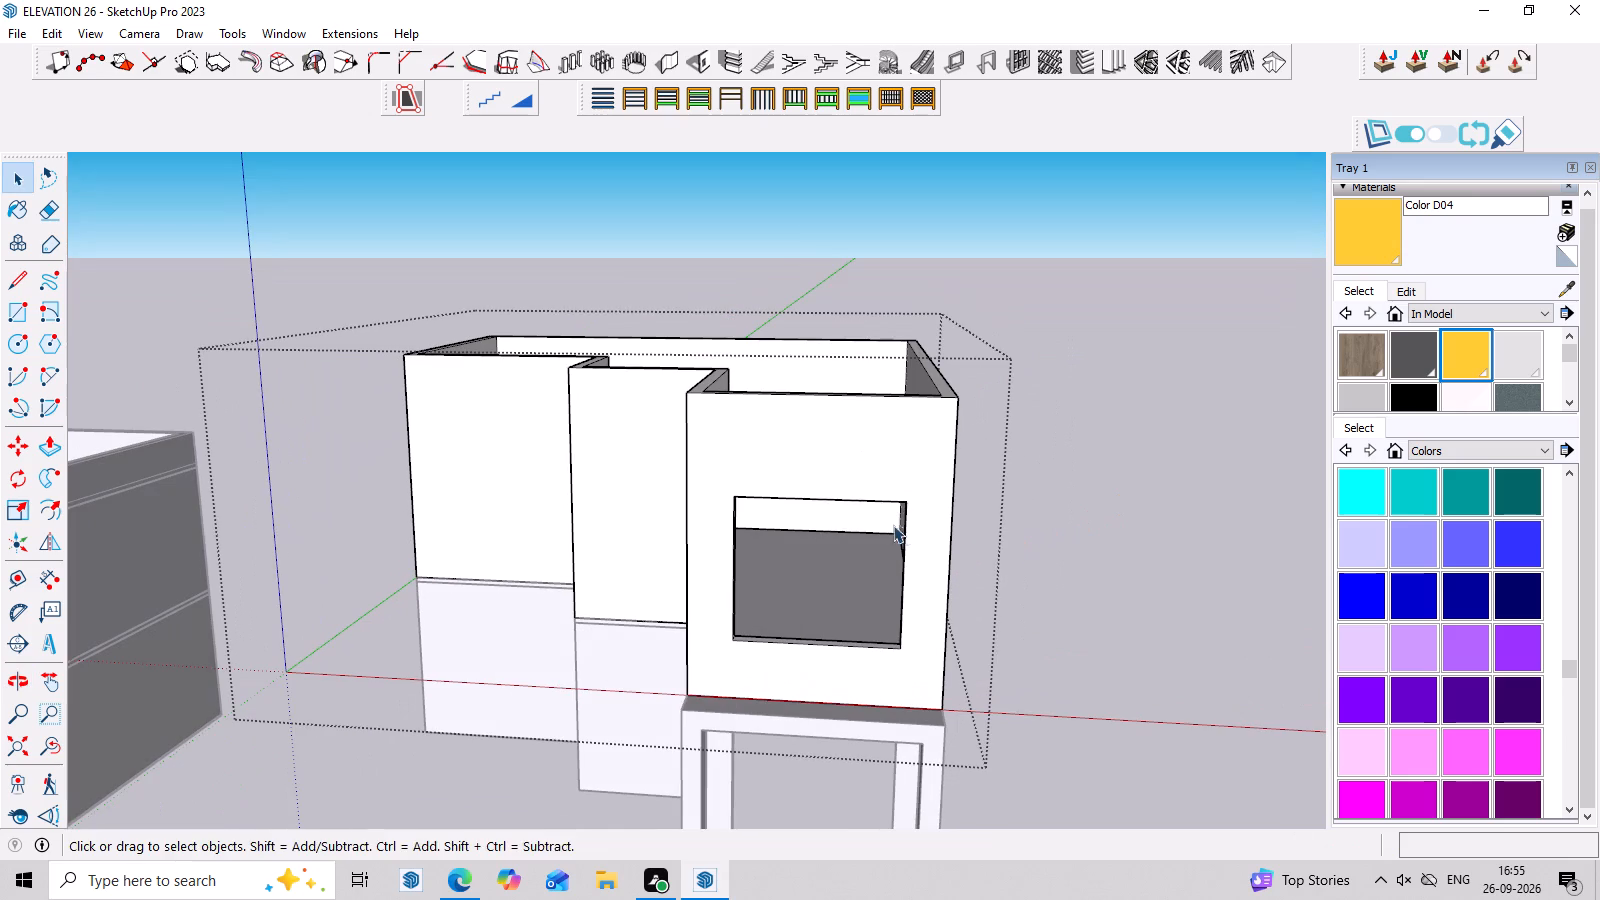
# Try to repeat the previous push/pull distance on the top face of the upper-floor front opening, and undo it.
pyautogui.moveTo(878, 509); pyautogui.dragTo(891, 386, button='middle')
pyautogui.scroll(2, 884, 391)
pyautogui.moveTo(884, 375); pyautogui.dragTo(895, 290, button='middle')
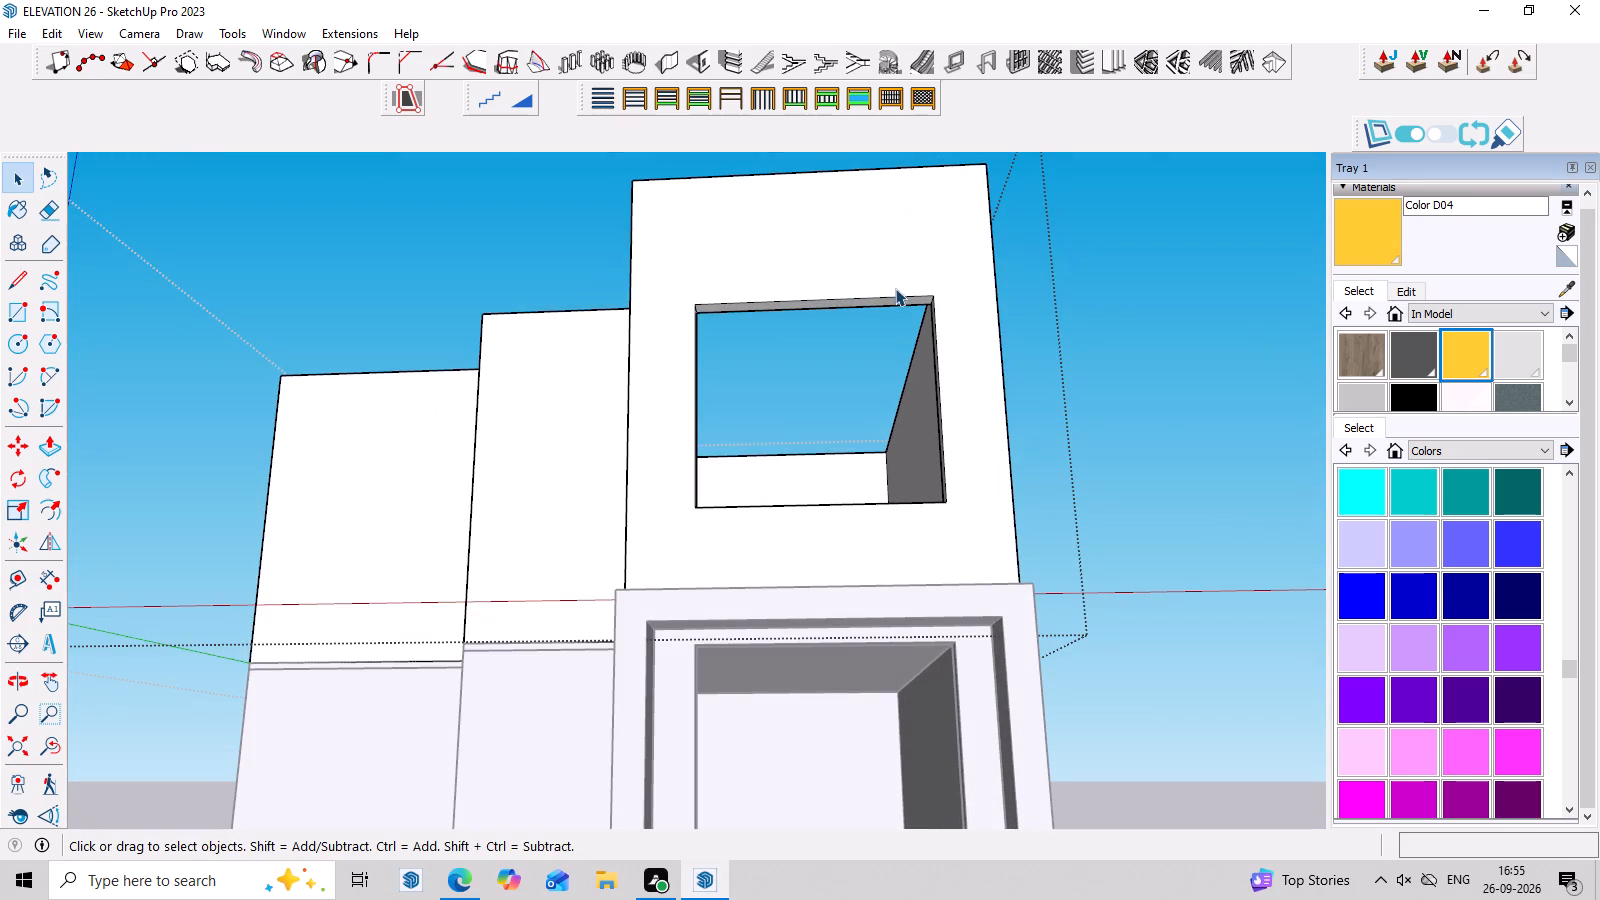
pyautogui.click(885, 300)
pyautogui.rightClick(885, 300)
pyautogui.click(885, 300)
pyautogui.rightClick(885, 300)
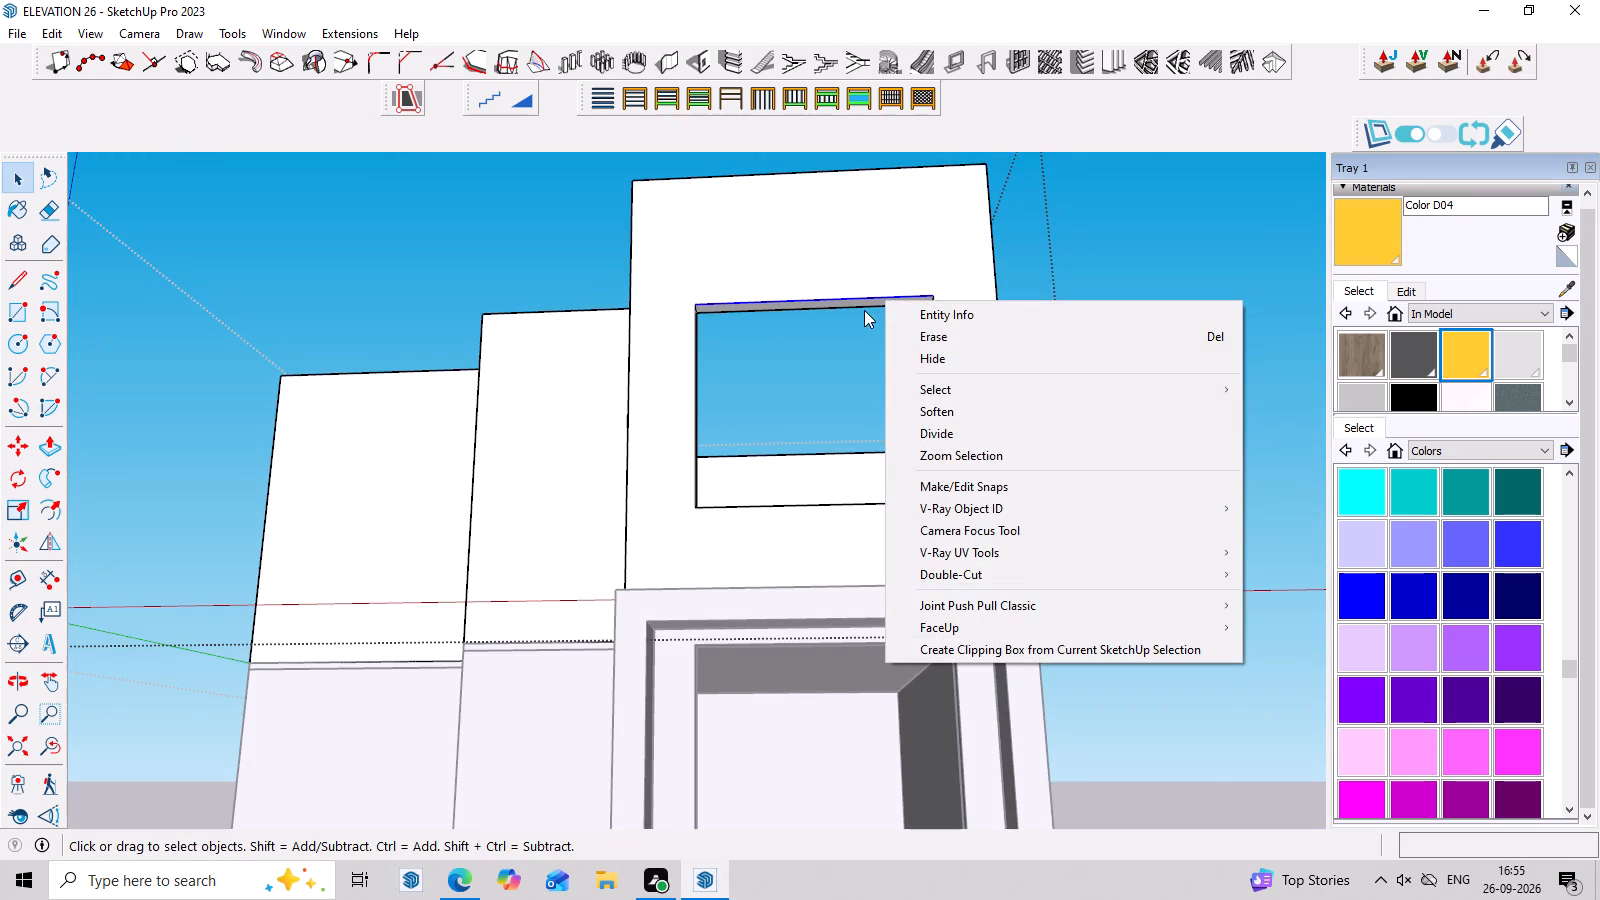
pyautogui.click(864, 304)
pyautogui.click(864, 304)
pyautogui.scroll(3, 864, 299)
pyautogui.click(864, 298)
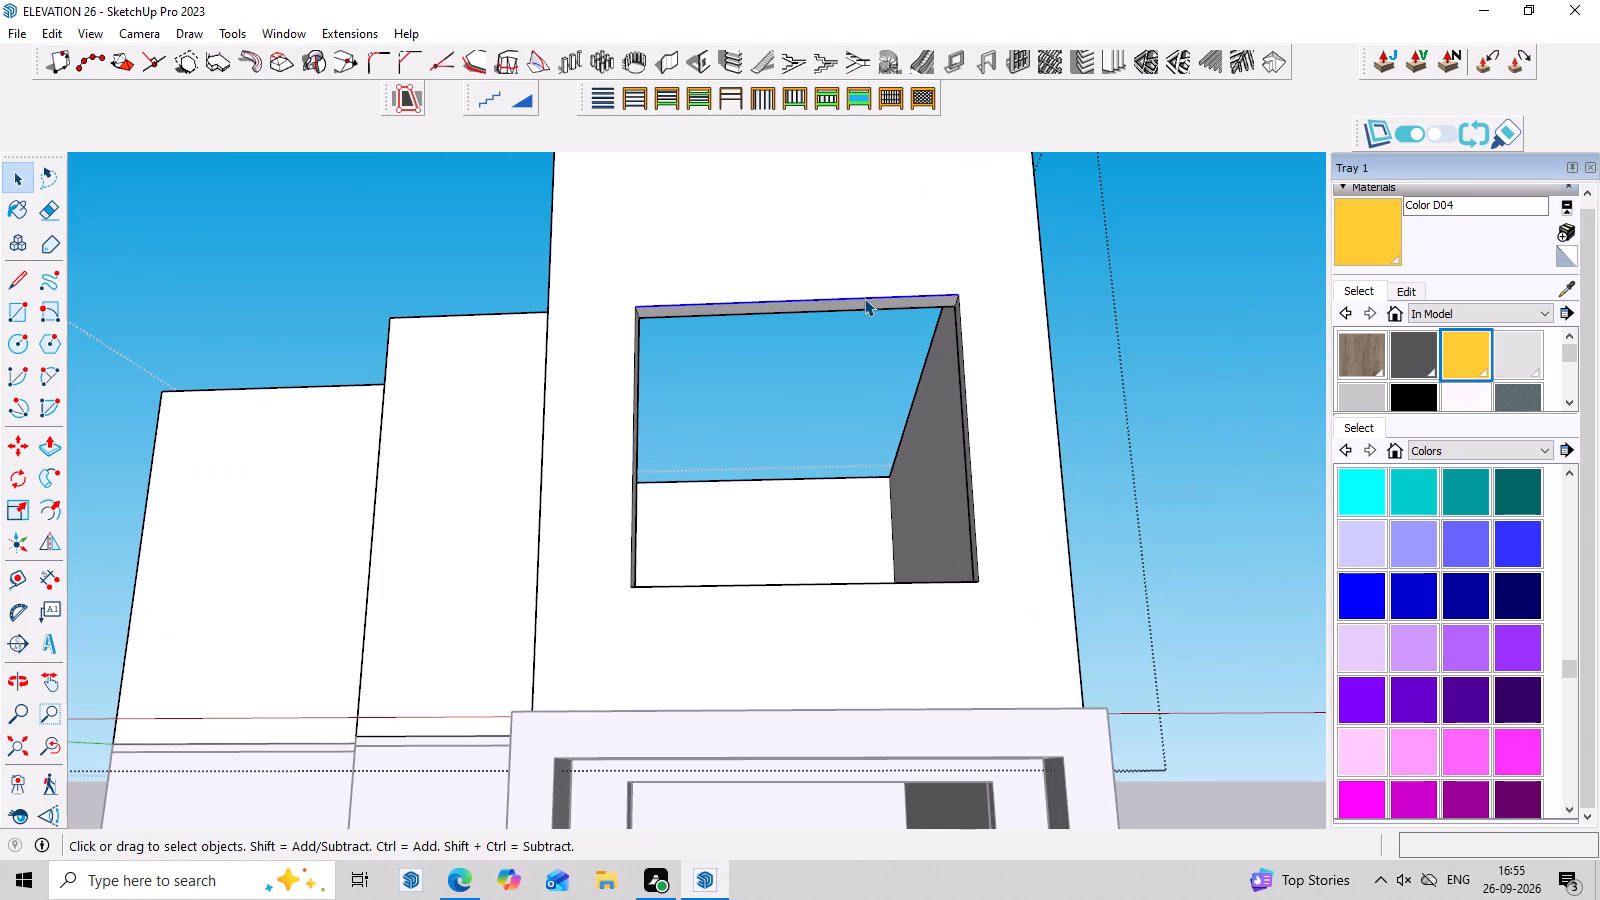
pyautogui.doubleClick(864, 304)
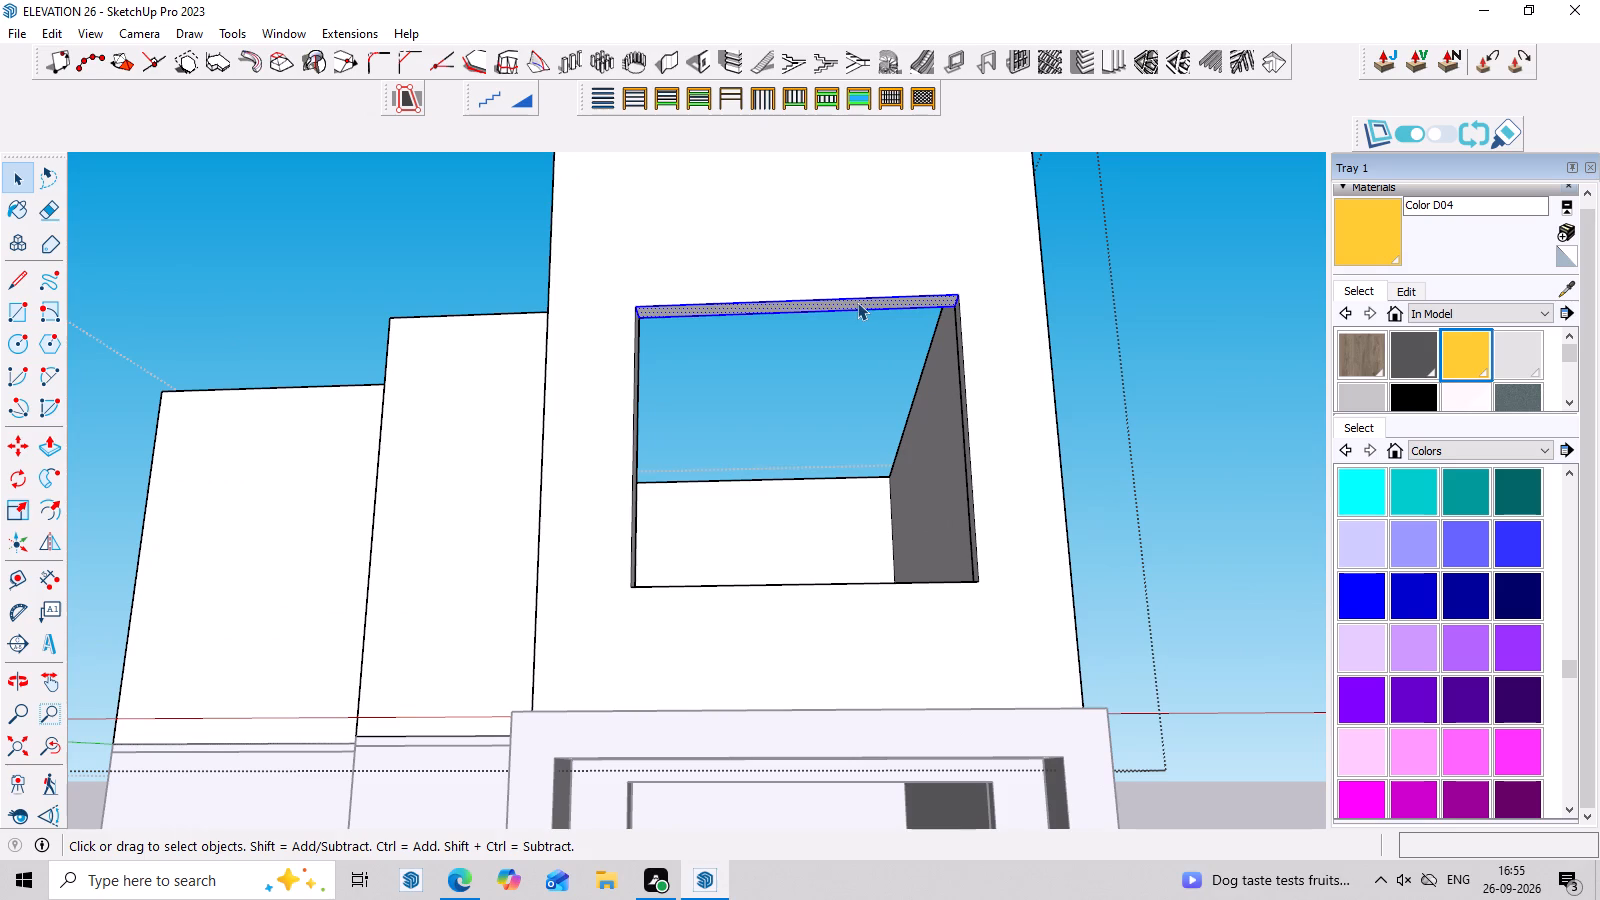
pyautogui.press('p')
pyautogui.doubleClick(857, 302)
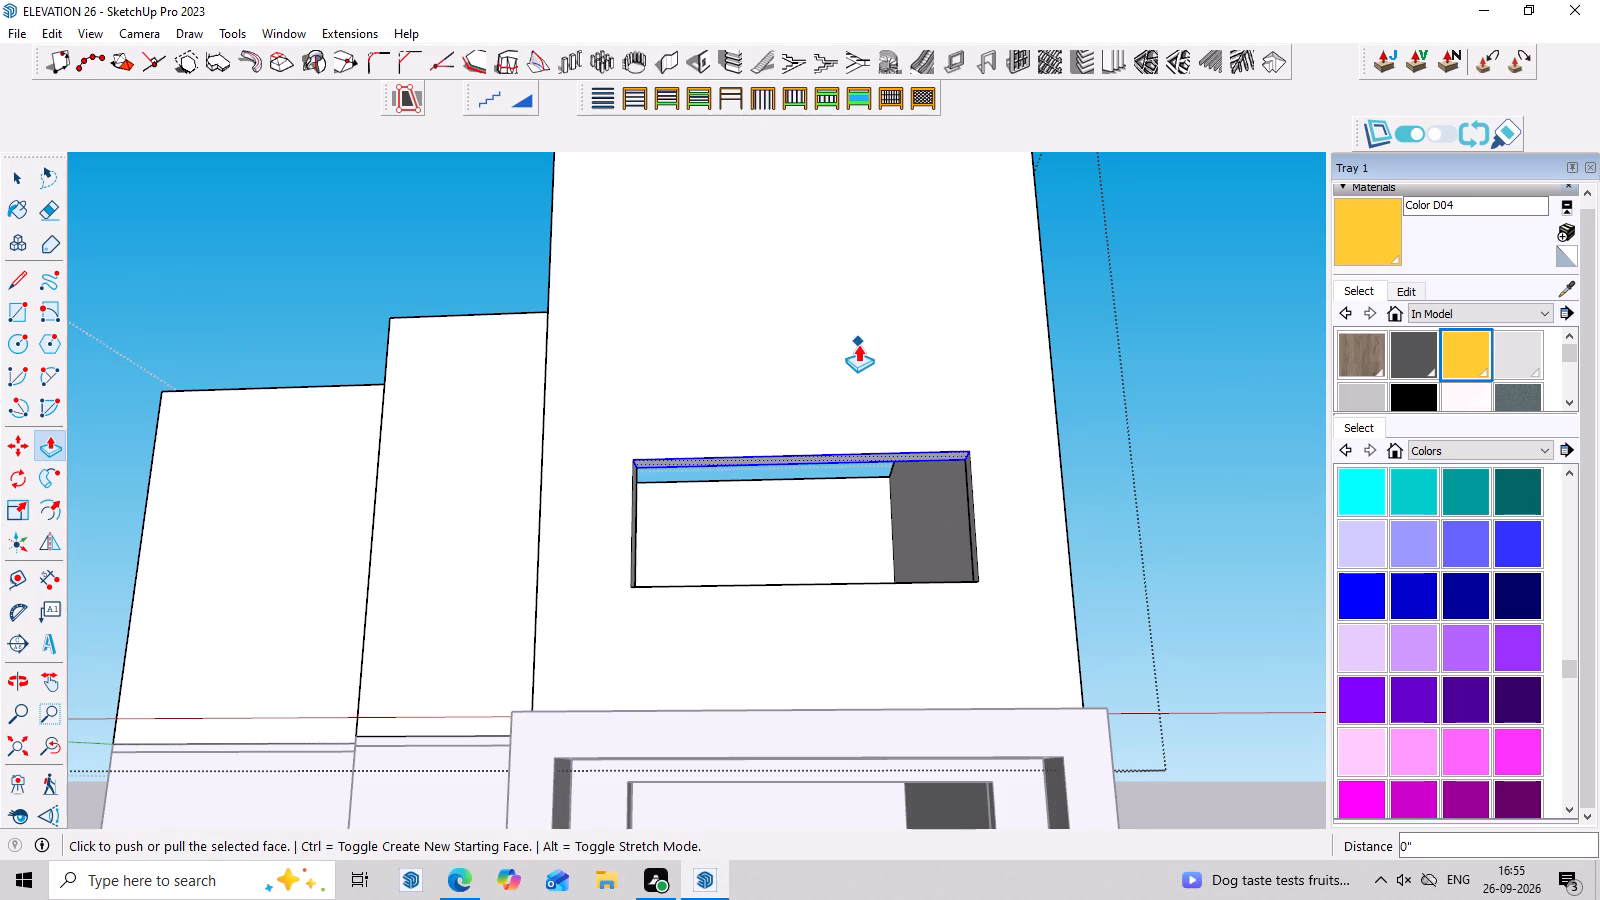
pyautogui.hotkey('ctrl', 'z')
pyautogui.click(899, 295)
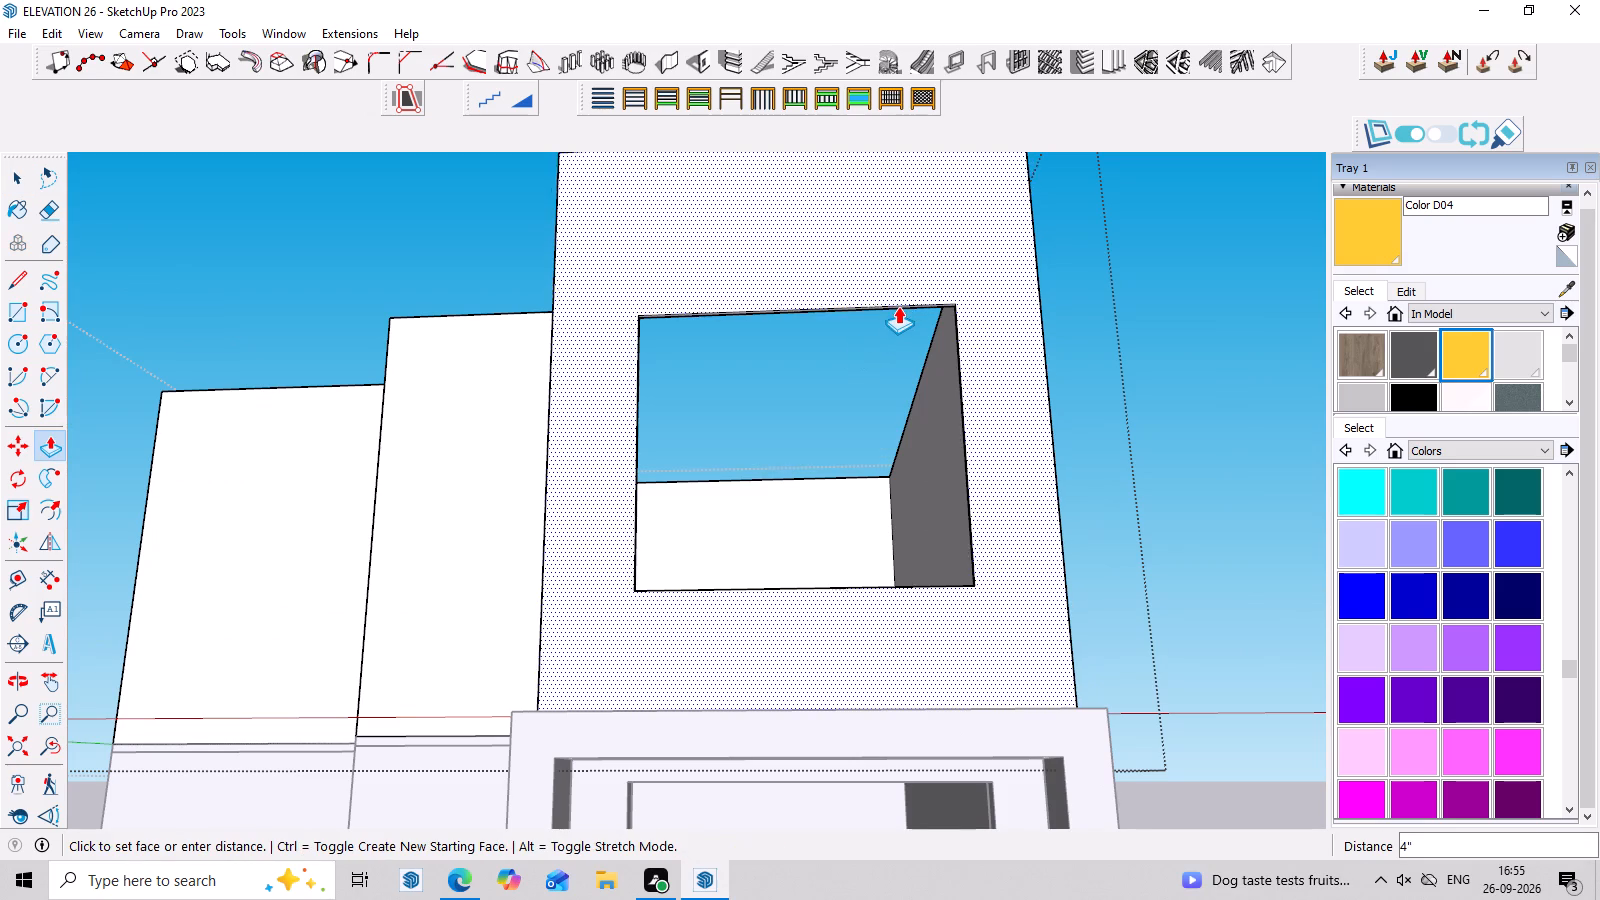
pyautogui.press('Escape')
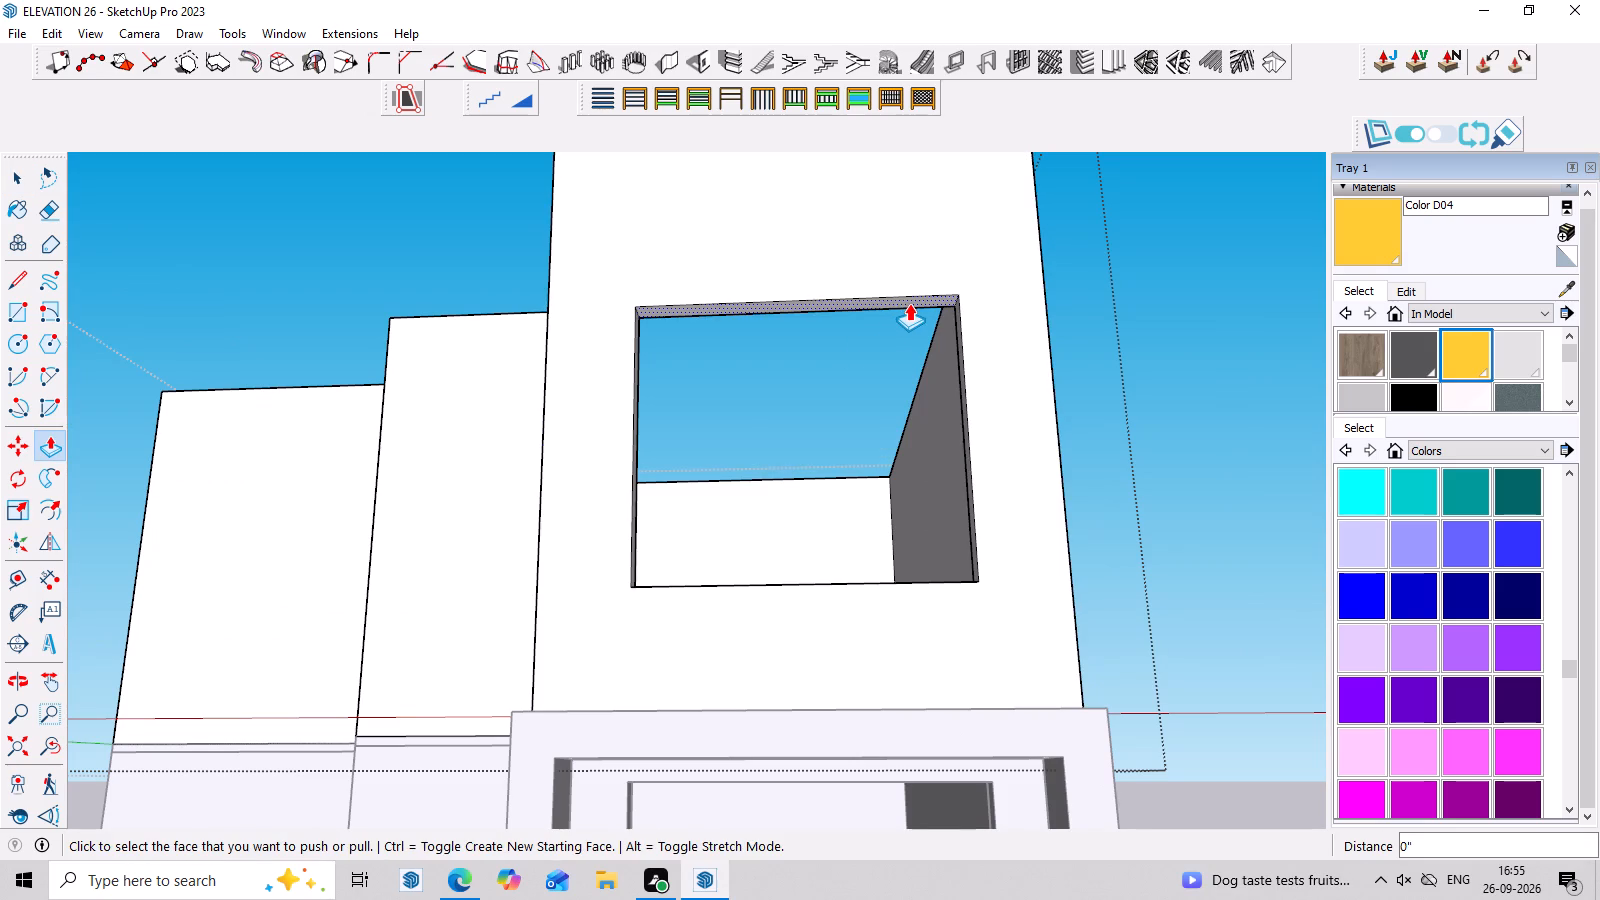
# Push/pull the top face of the upper-floor front opening up about 1' 10" to raise its head.
pyautogui.click(909, 303)
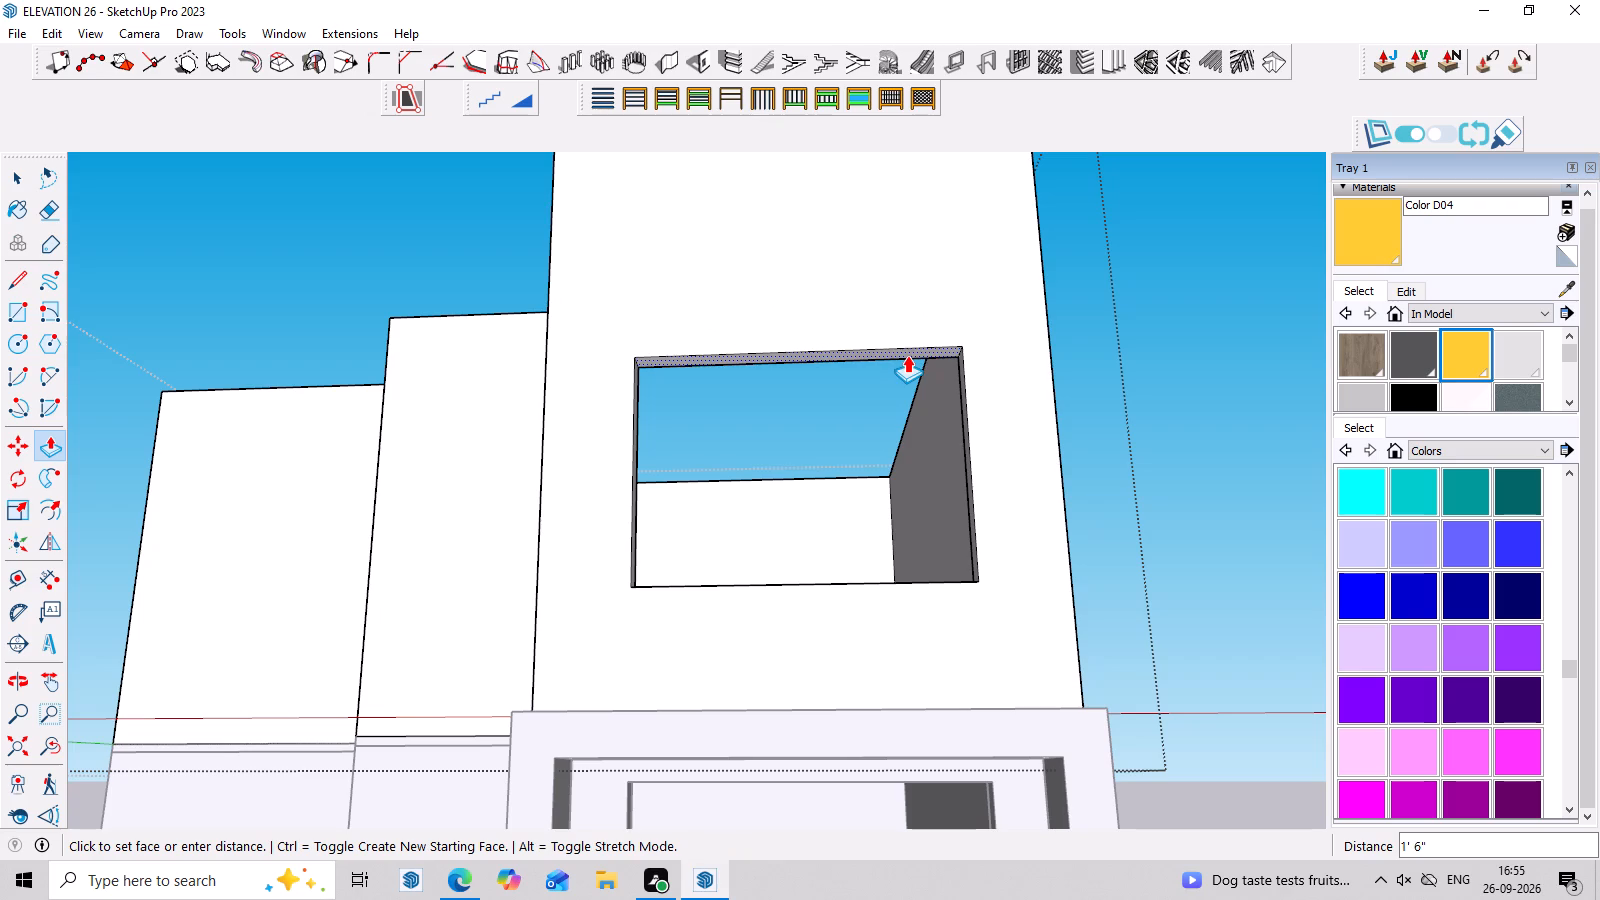
pyautogui.click(906, 243)
# Push/pull the bottom face of the upper-floor front opening up about 3' 2" to raise its sill.
pyautogui.moveTo(897, 454); pyautogui.dragTo(932, 758, button='middle')
pyautogui.scroll(-7, 922, 673)
pyautogui.moveTo(954, 629); pyautogui.dragTo(1059, 357, button='middle')
pyautogui.scroll(2, 1069, 408)
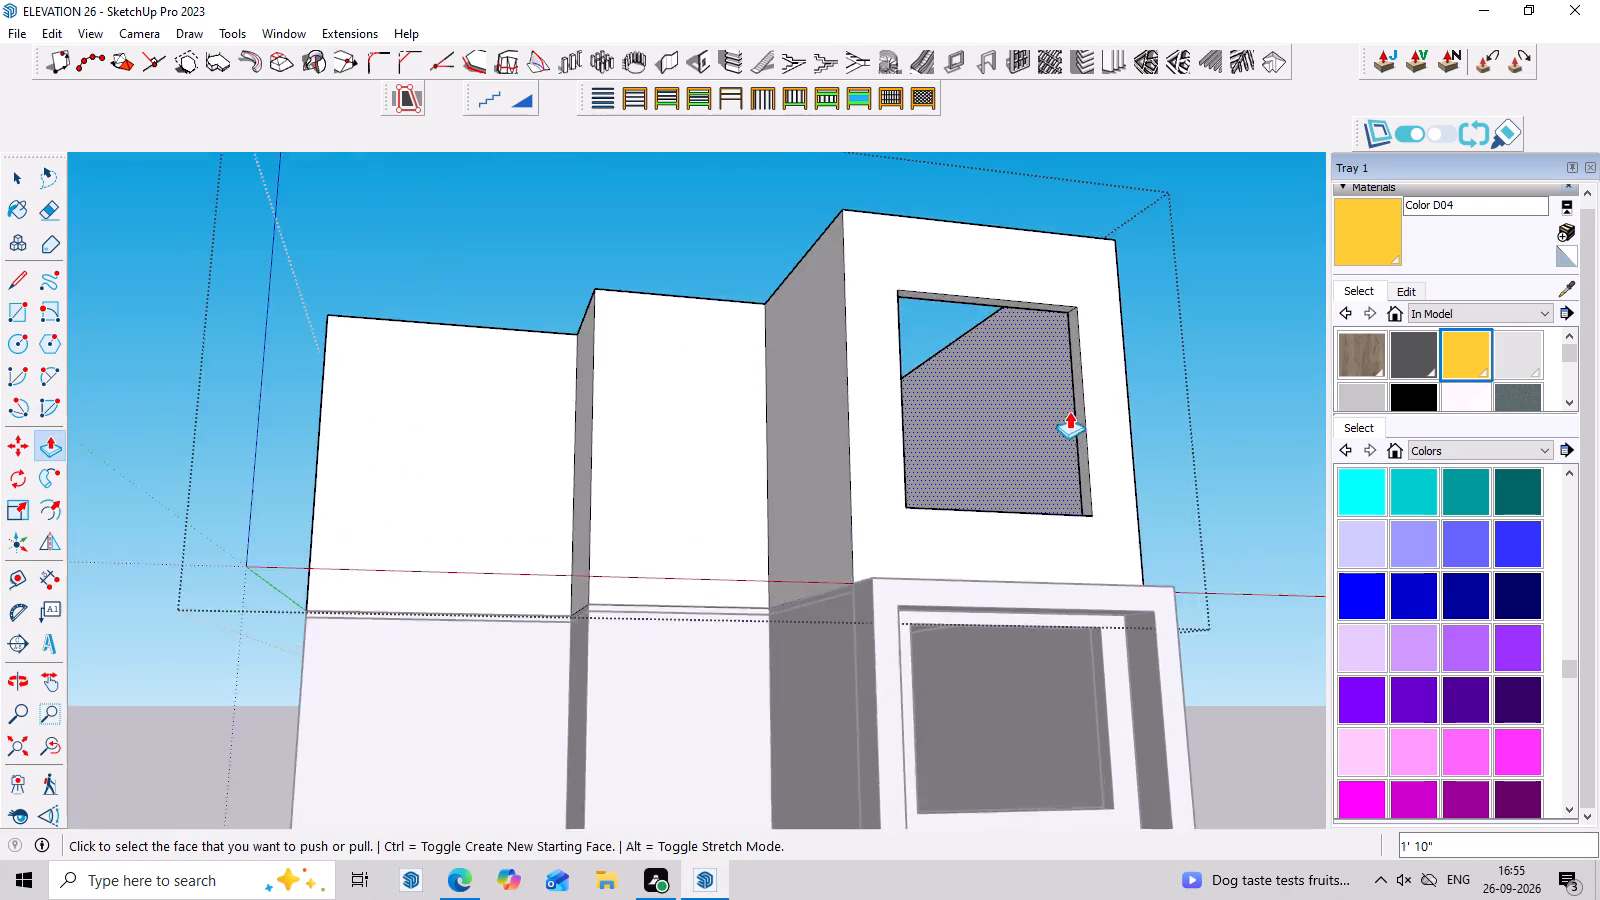
pyautogui.moveTo(1069, 438); pyautogui.dragTo(1079, 551, button='middle')
pyautogui.scroll(-4, 1041, 502)
pyautogui.moveTo(1039, 515); pyautogui.dragTo(1043, 589, button='middle')
pyautogui.scroll(5, 1050, 545)
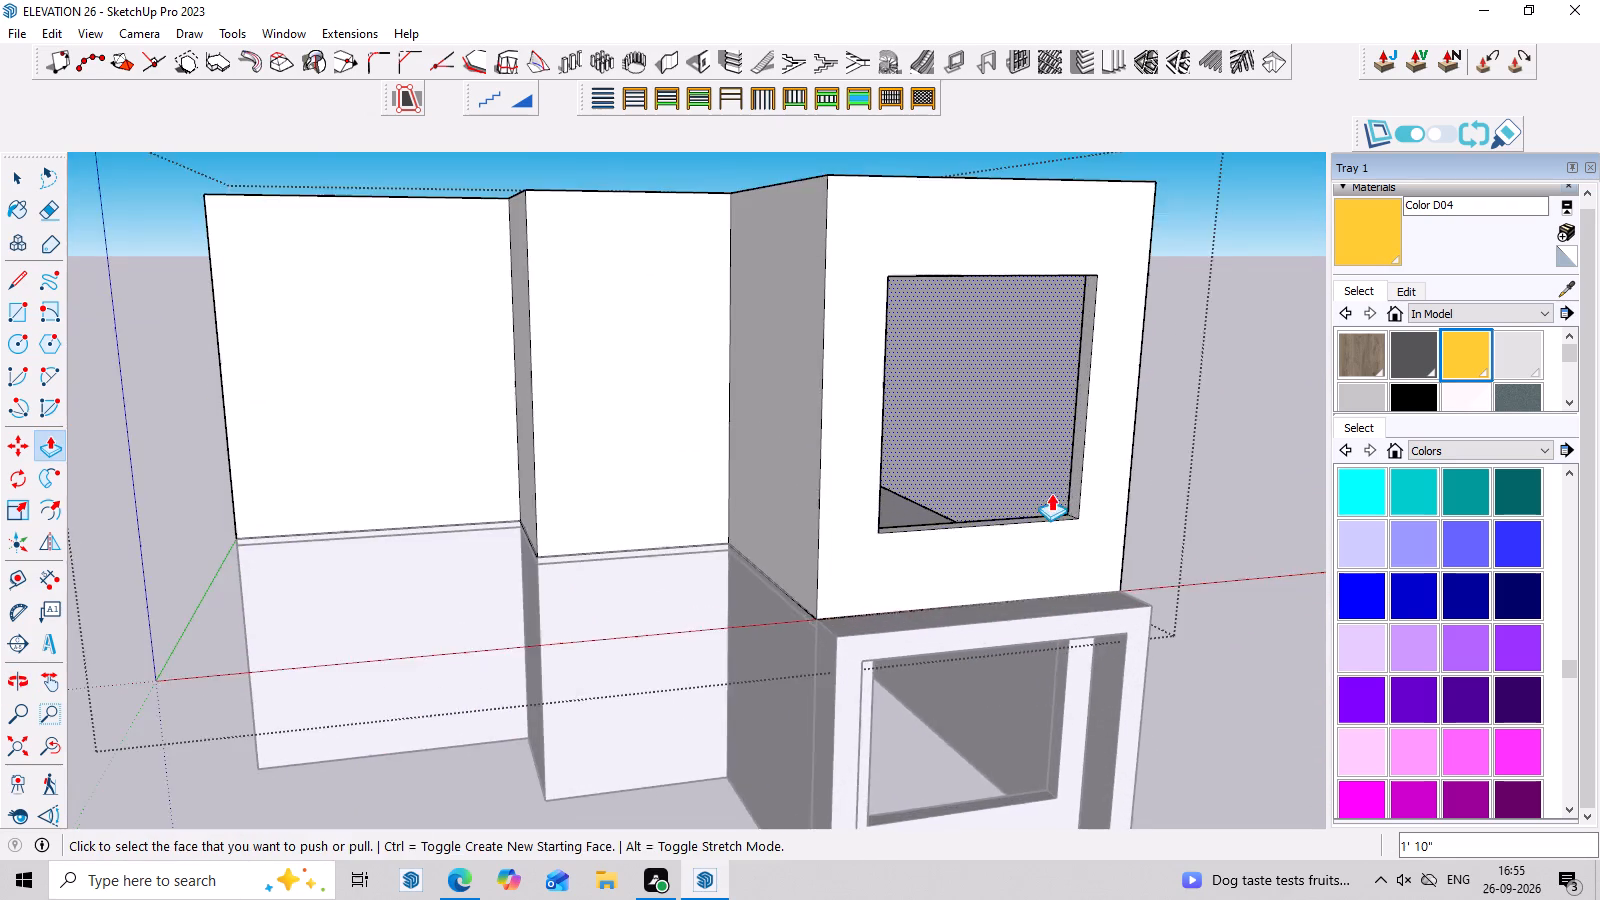
pyautogui.moveTo(1051, 493); pyautogui.dragTo(1053, 583, button='middle')
pyautogui.click(1043, 573)
pyautogui.press('Escape')
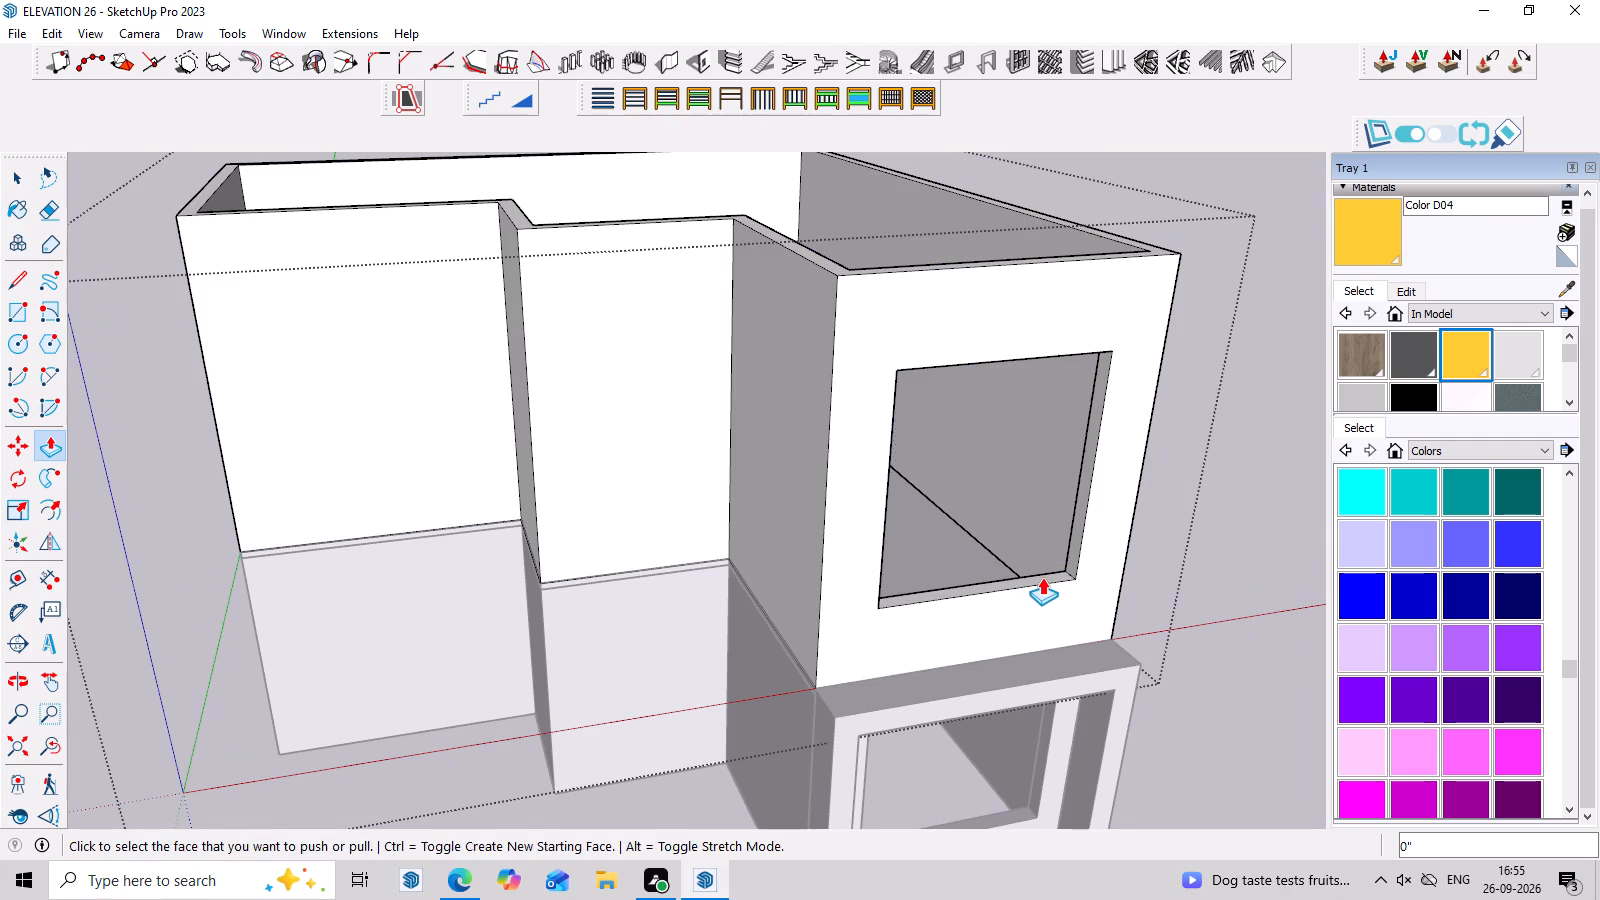
pyautogui.click(1042, 577)
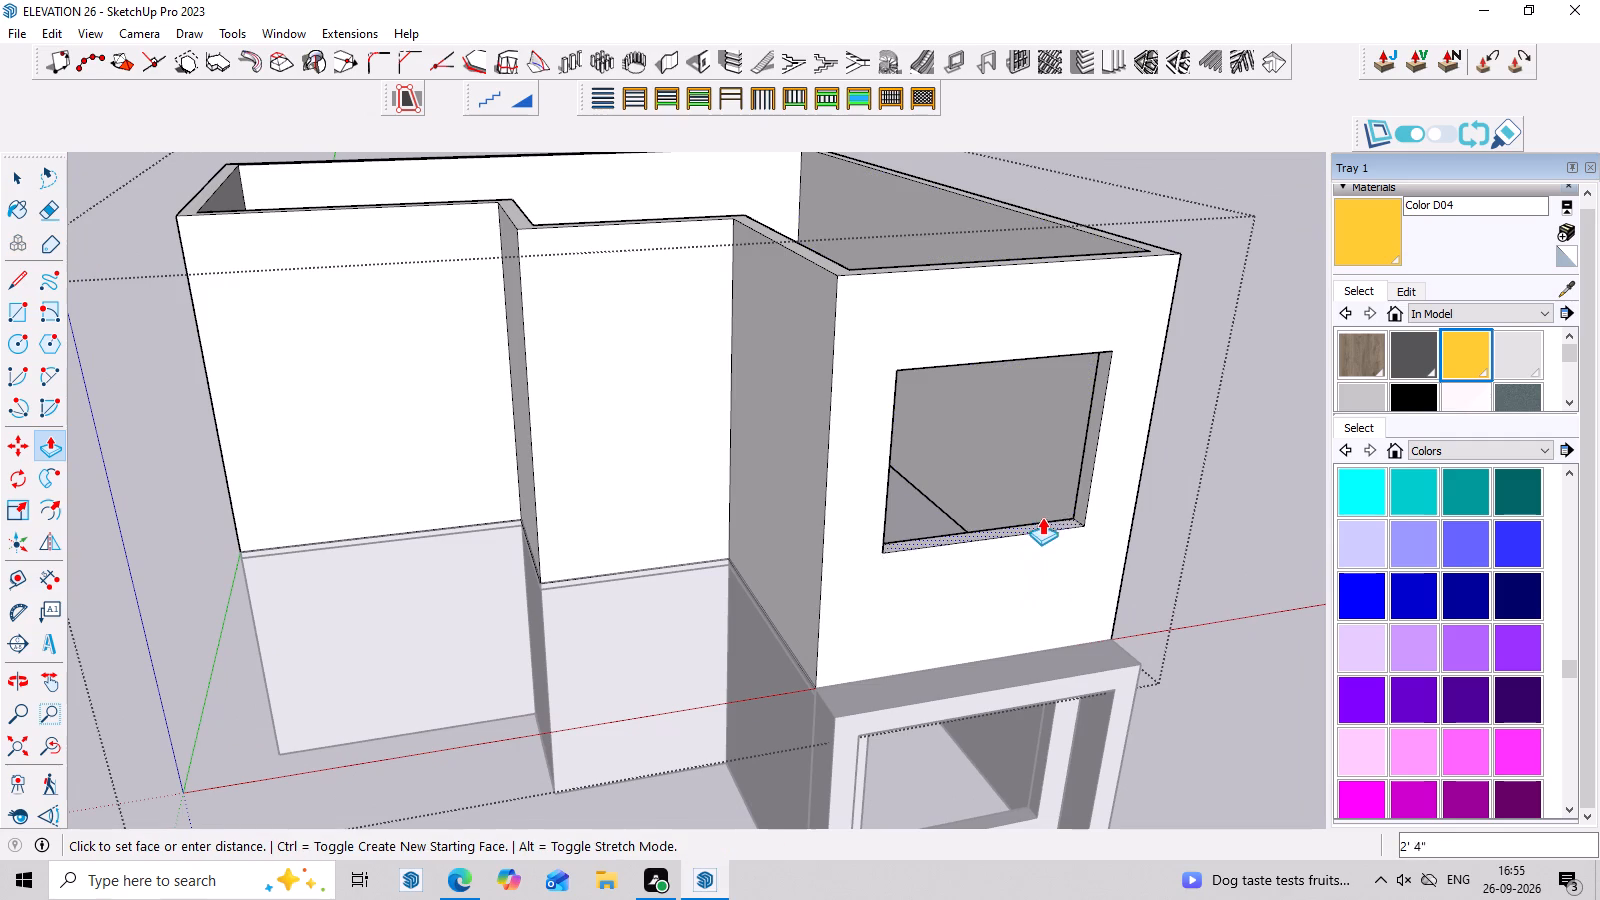
pyautogui.click(1042, 505)
pyautogui.moveTo(1164, 474); pyautogui.dragTo(1092, 482, button='middle')
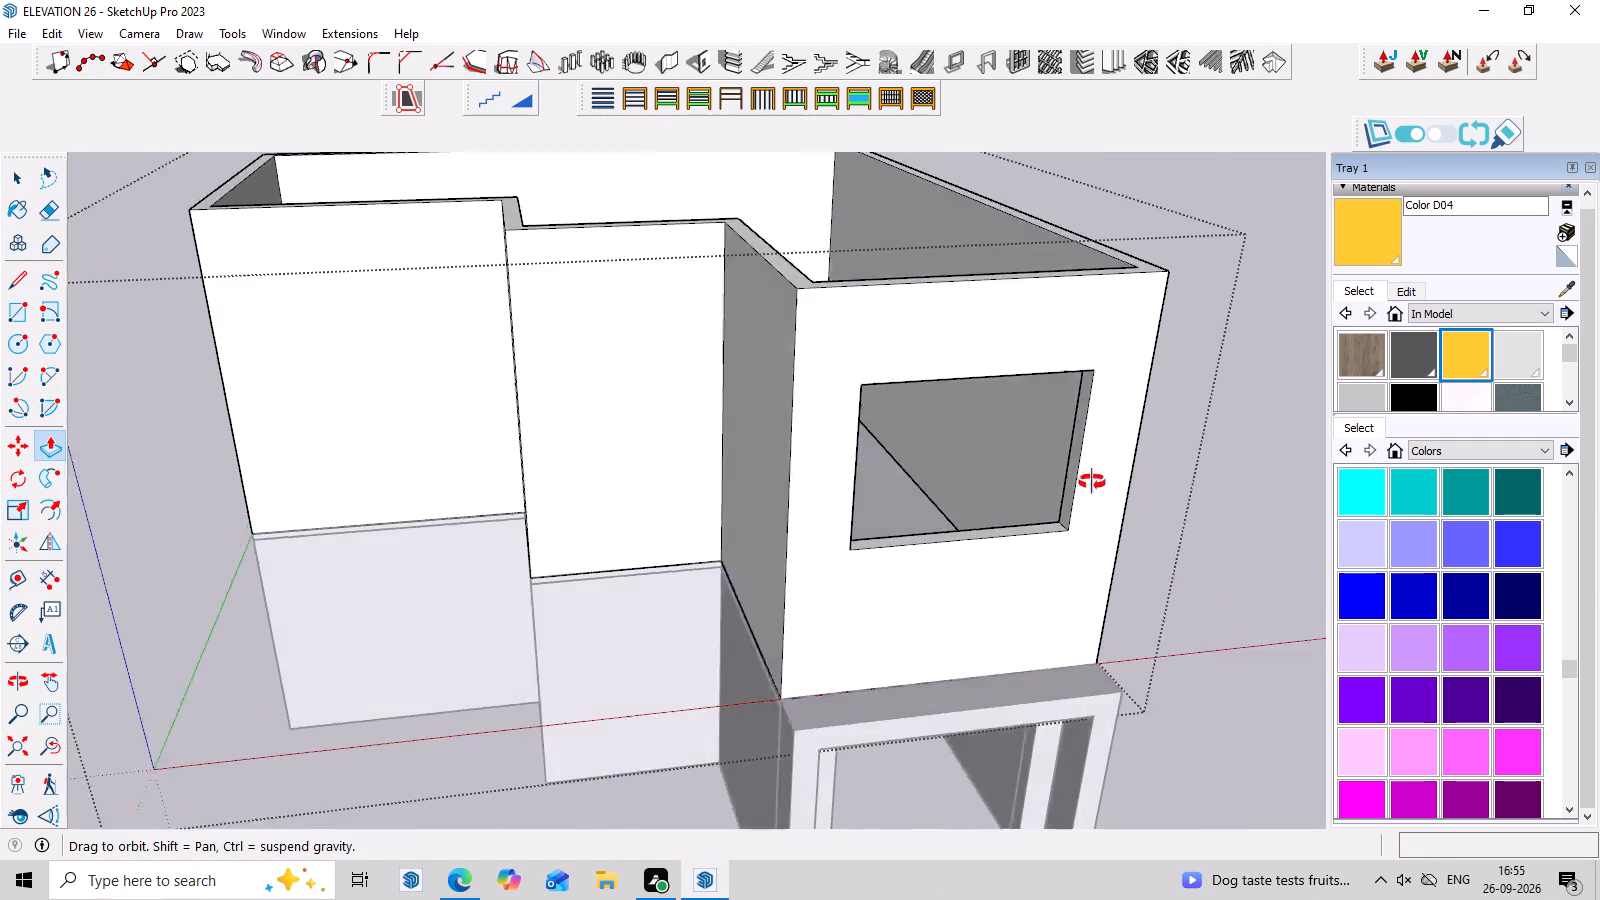
pyautogui.moveTo(1092, 482); pyautogui.dragTo(959, 405, button='middle')
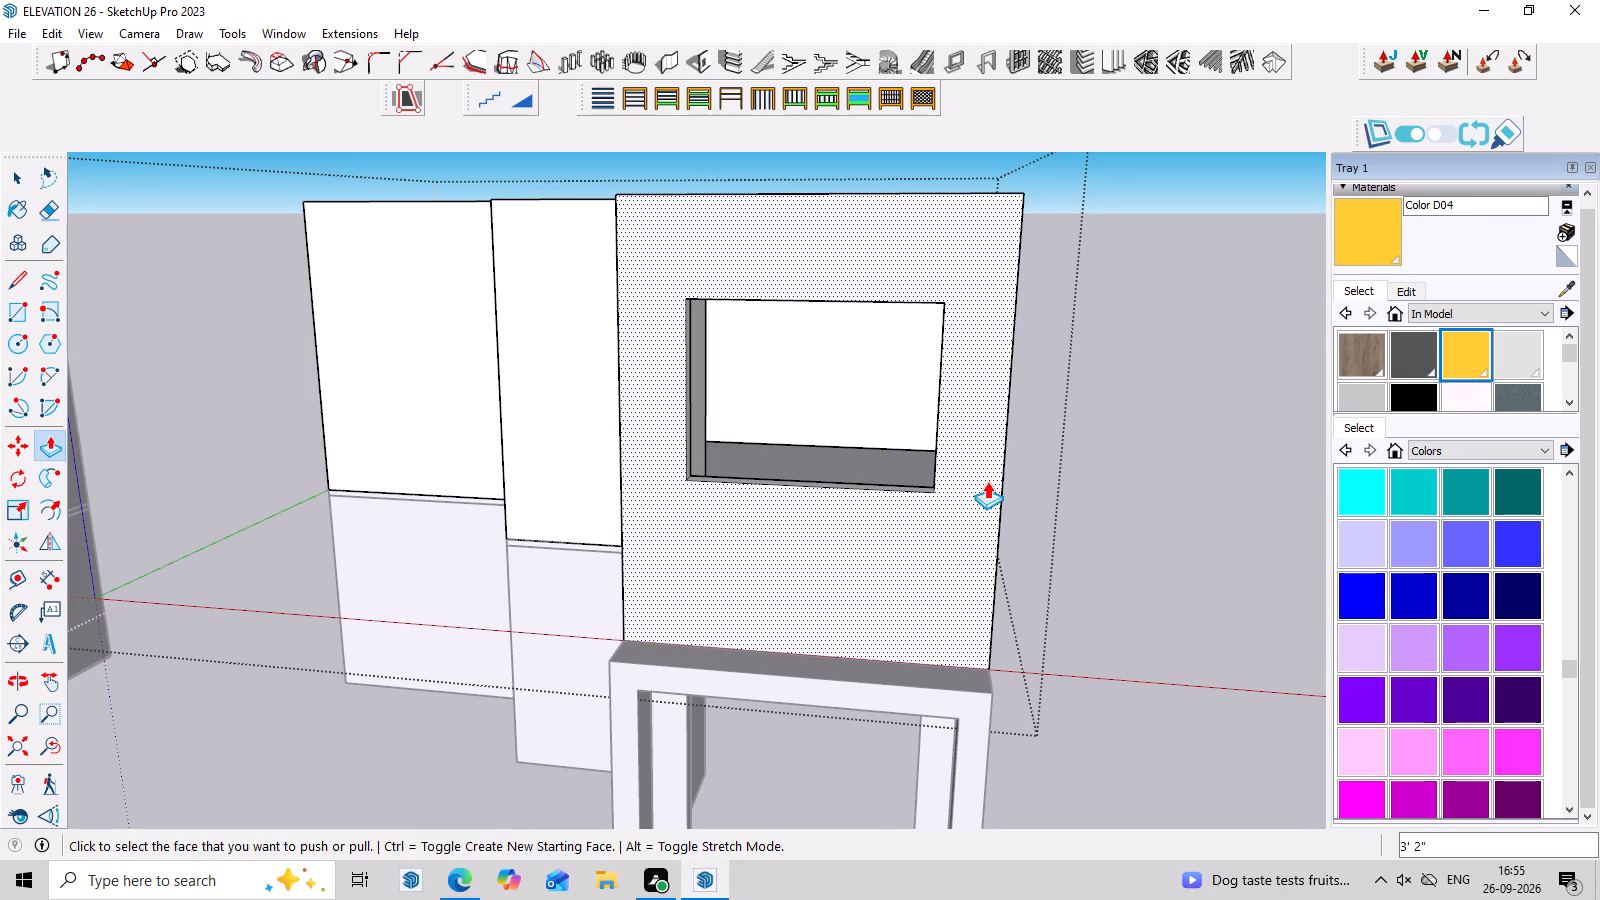
pyautogui.press('Escape')
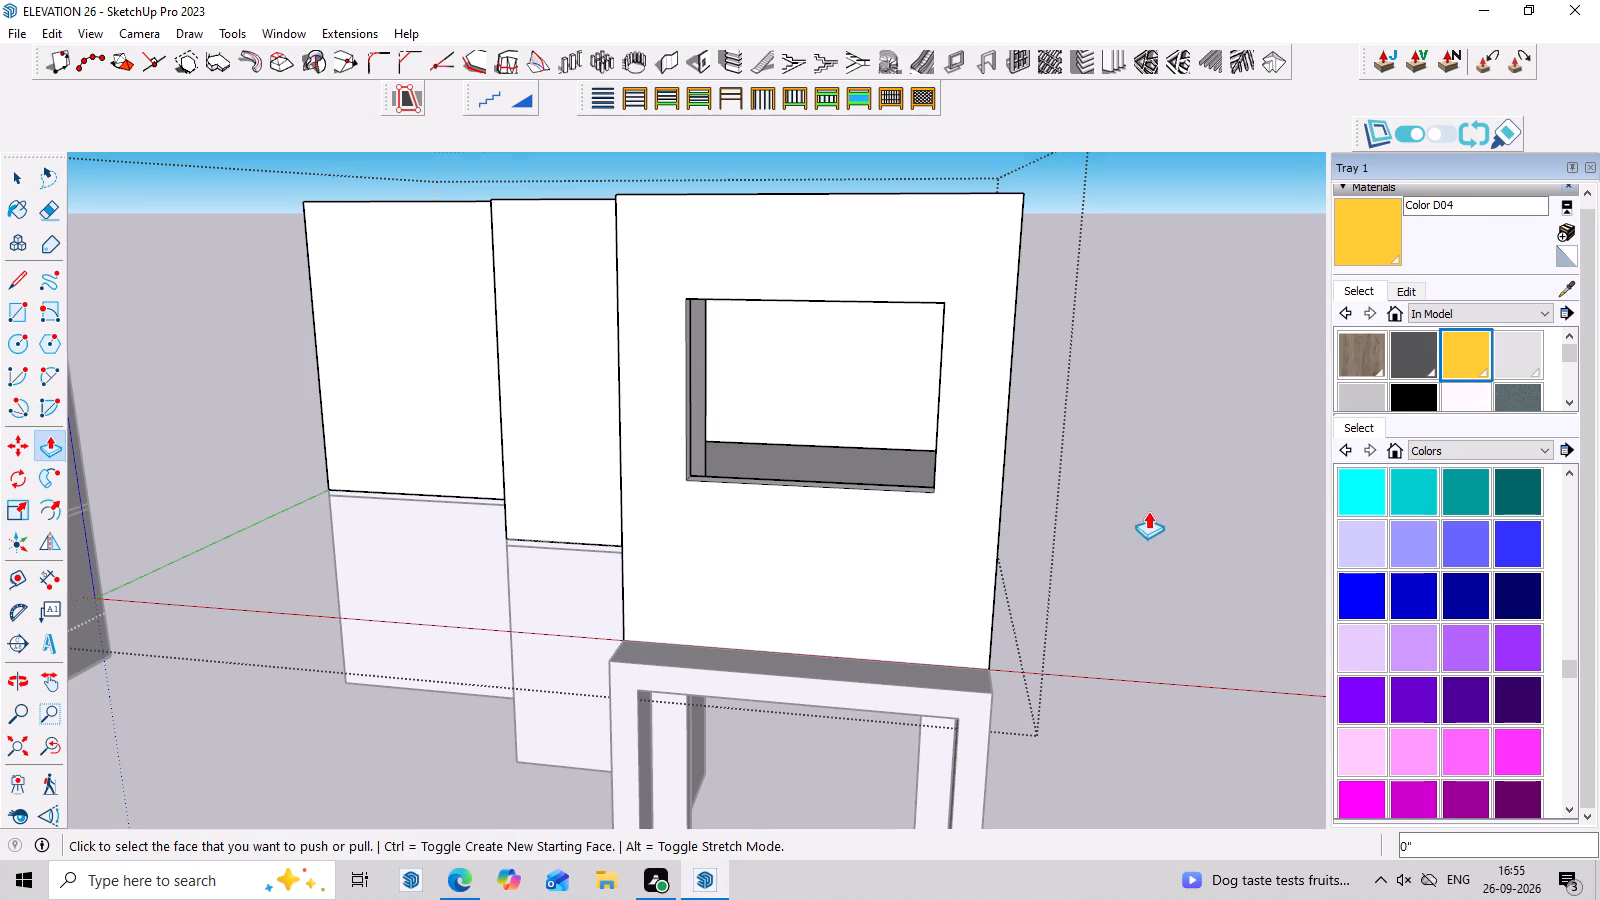
# Inside the ground-floor wall group, push/pull the left side face of the front opening inward about 8".
pyautogui.moveTo(1148, 516); pyautogui.dragTo(1155, 546, button='middle')
pyautogui.scroll(4, 1006, 350)
pyautogui.moveTo(1097, 499); pyautogui.dragTo(1162, 378, button='middle')
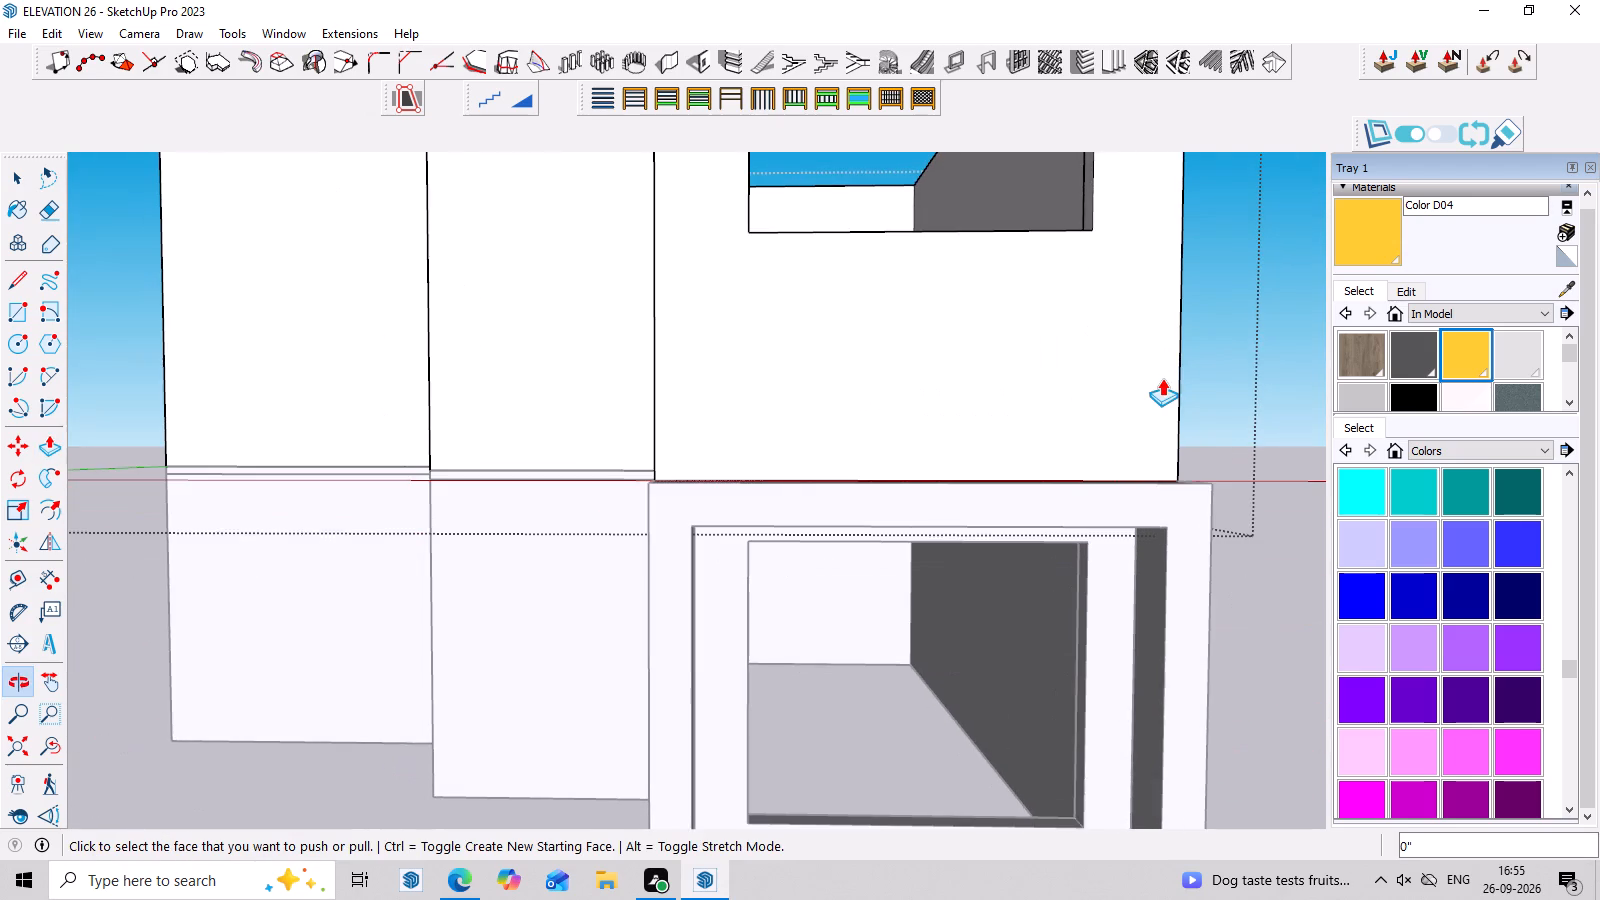
pyautogui.scroll(-6, 1162, 378)
pyautogui.moveTo(1197, 455); pyautogui.dragTo(1143, 506, button='middle')
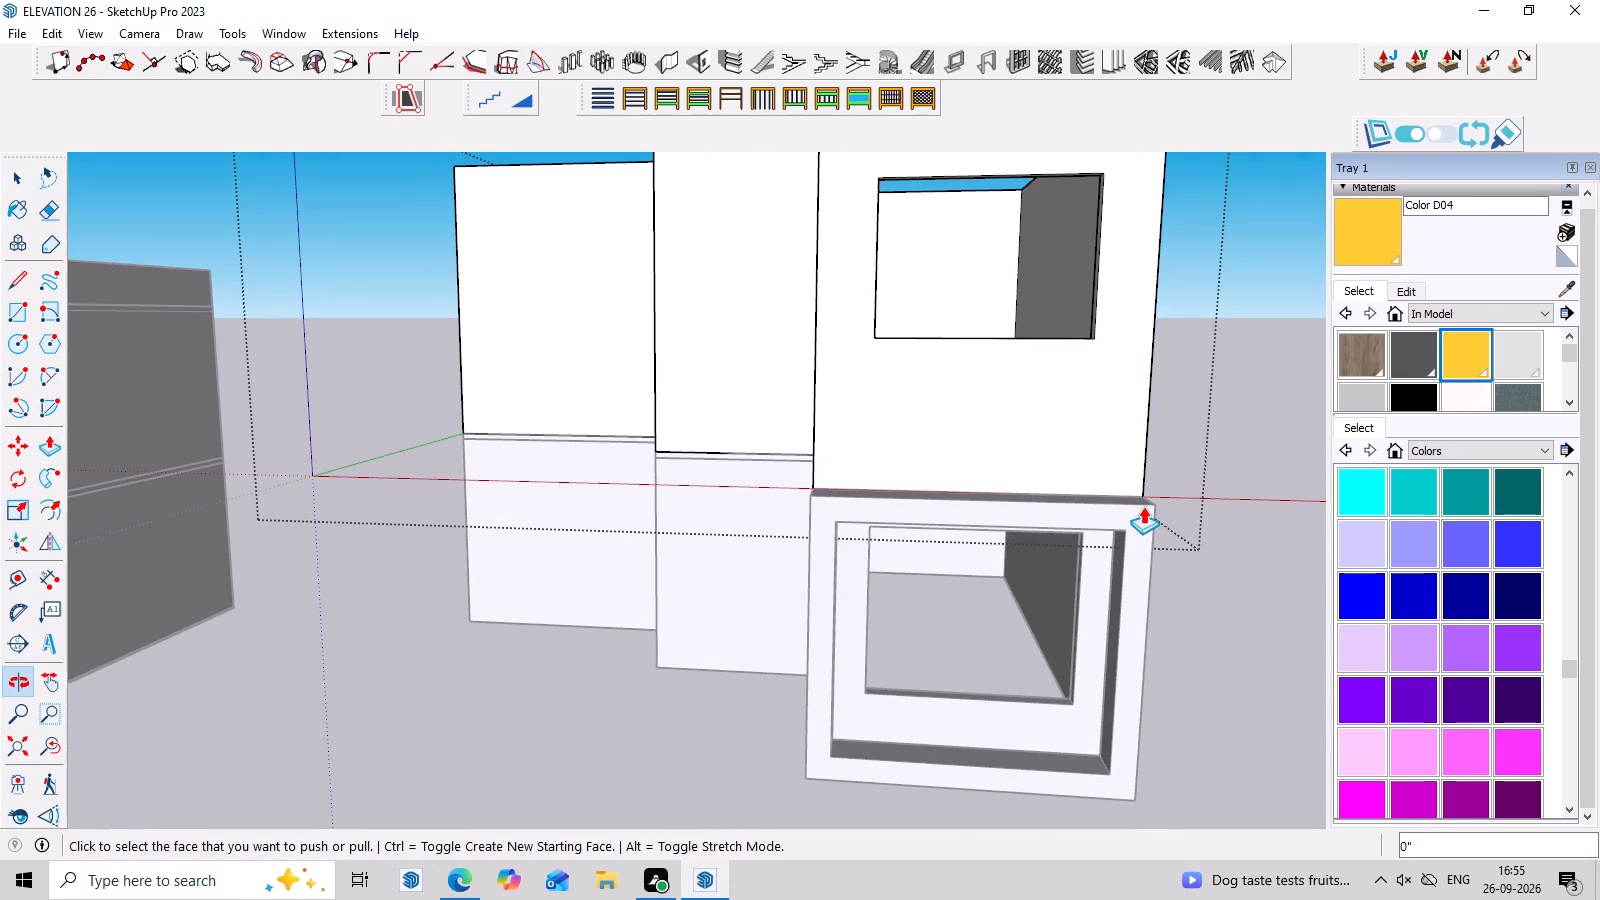
pyautogui.moveTo(1143, 506); pyautogui.dragTo(1152, 381, button='middle')
pyautogui.scroll(2, 1041, 435)
pyautogui.scroll(3, 955, 434)
pyautogui.moveTo(926, 480); pyautogui.dragTo(765, 488, button='middle')
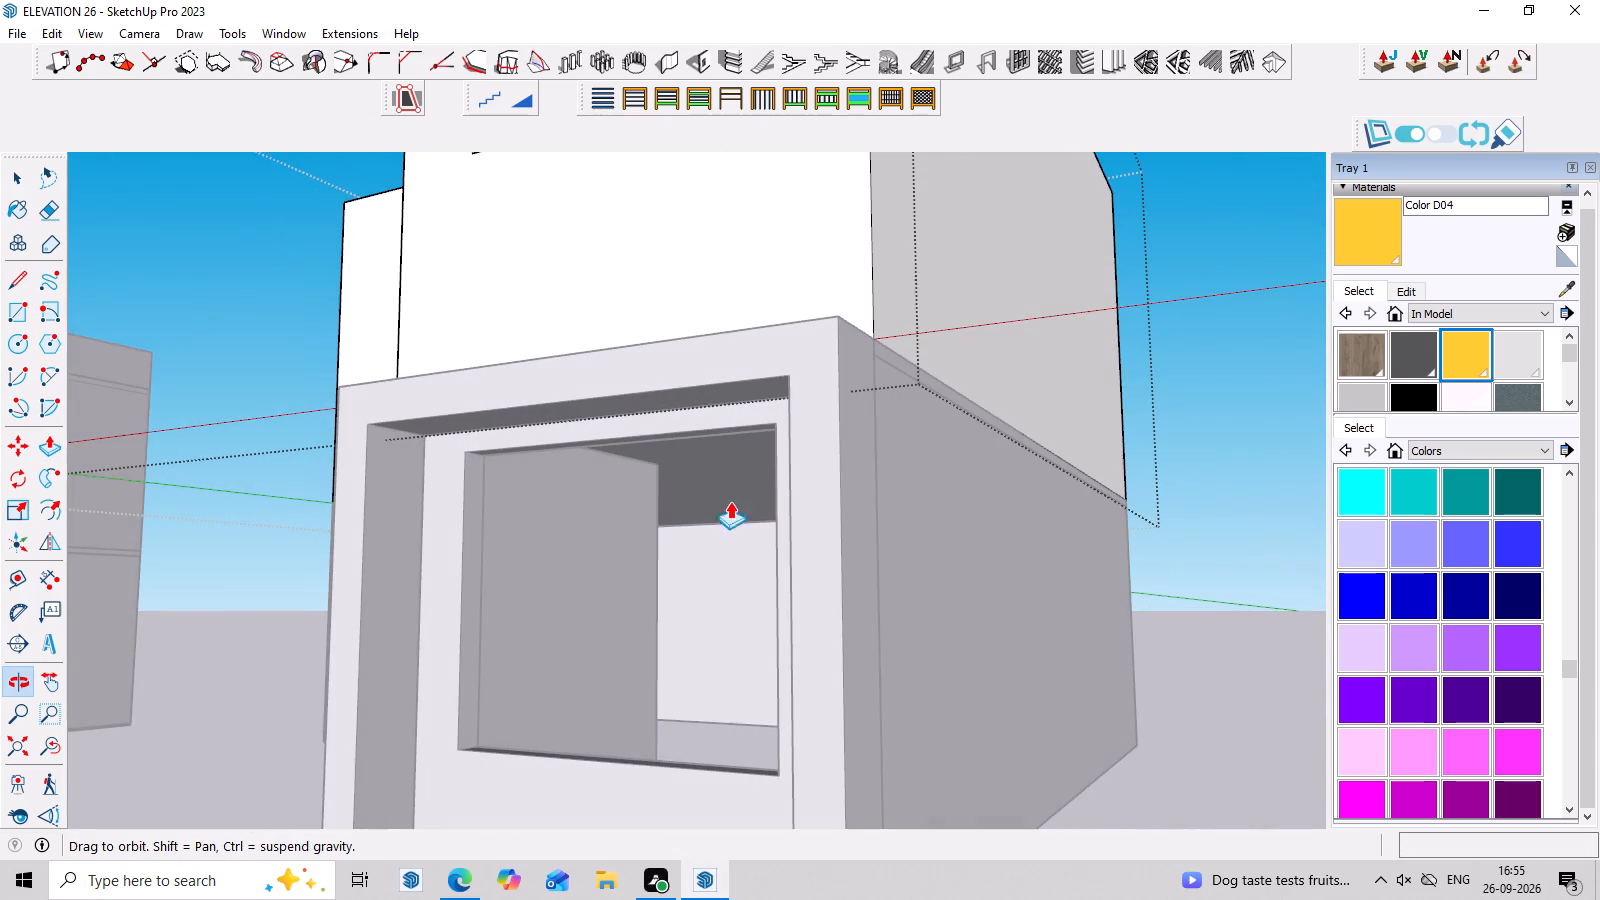
pyautogui.press('space')
pyautogui.doubleClick(474, 572)
pyautogui.click(474, 572)
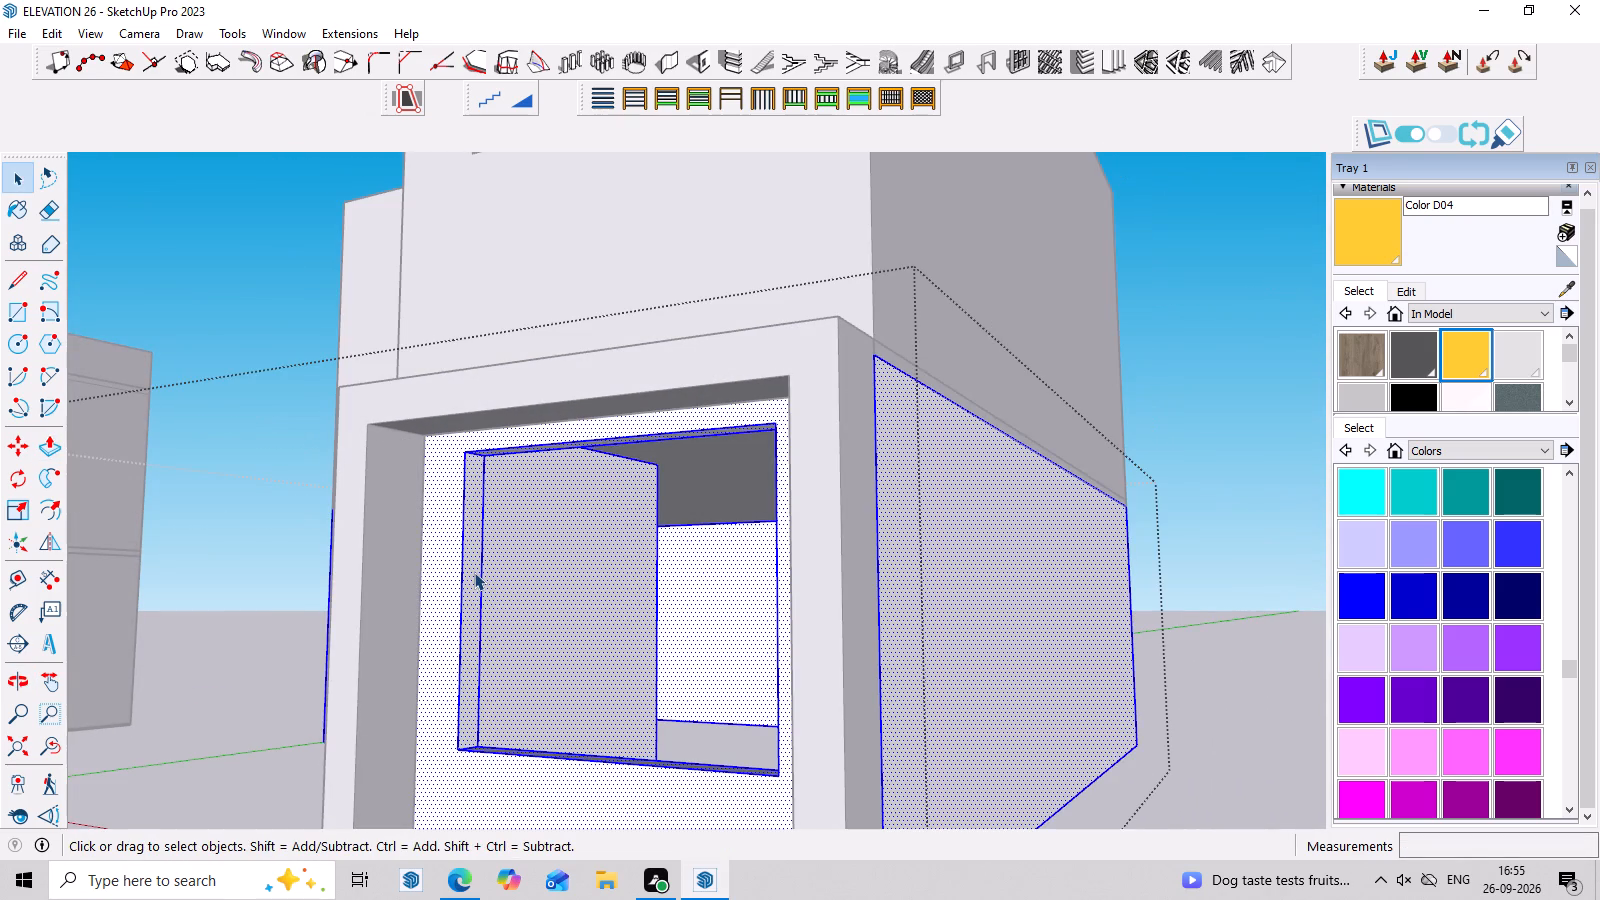
pyautogui.doubleClick(474, 572)
pyautogui.click(471, 582)
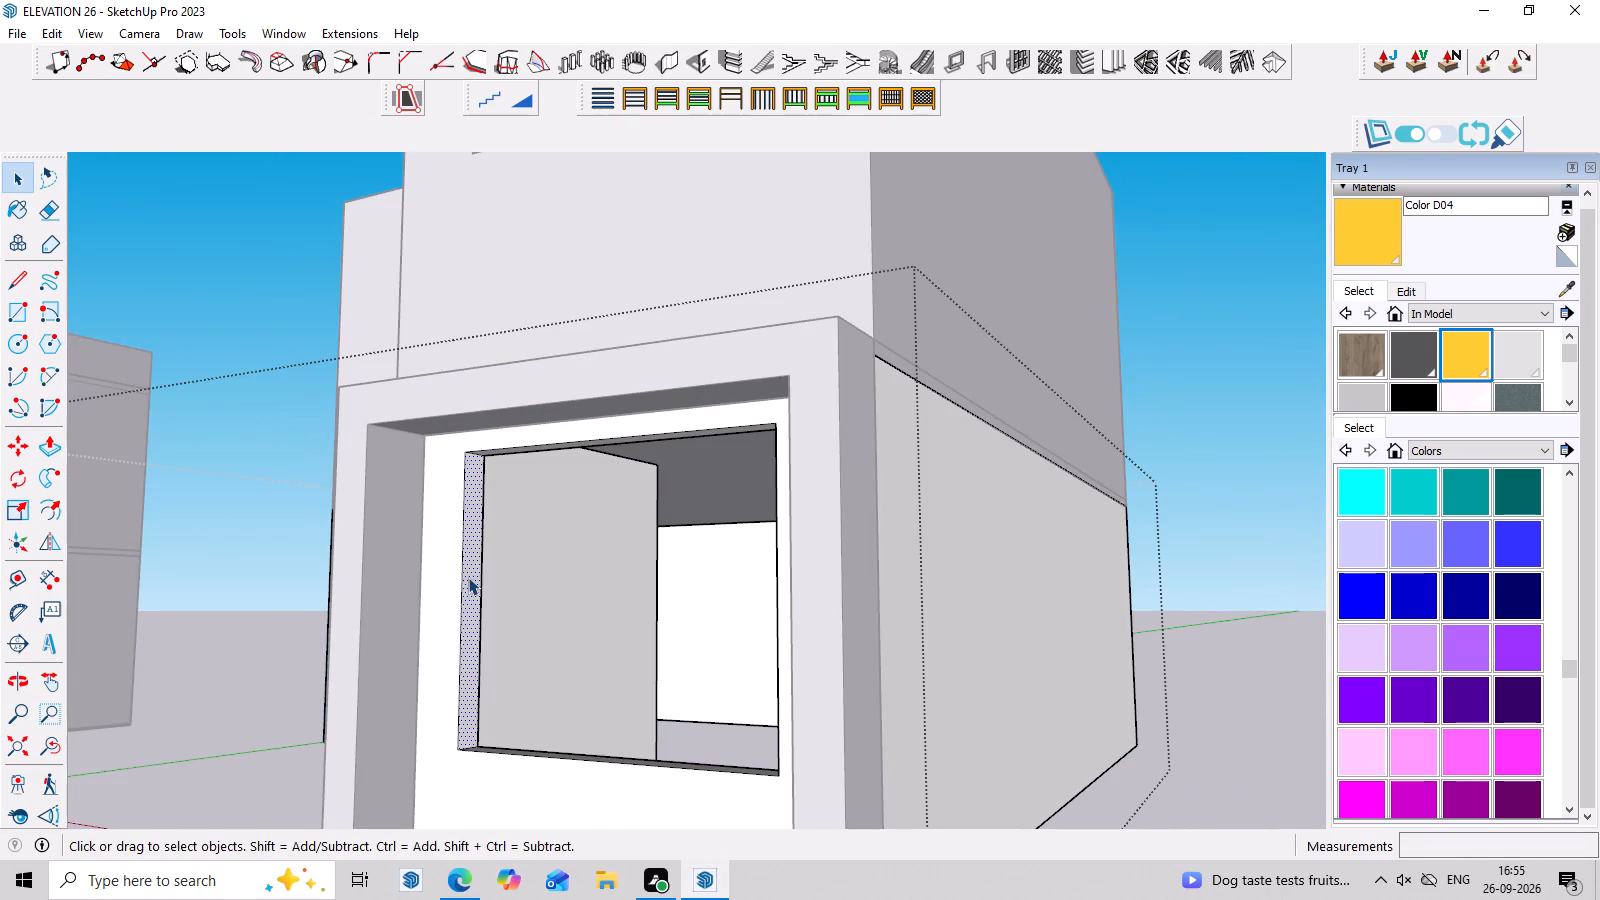
pyautogui.press('p')
pyautogui.click(468, 577)
pyautogui.click(489, 580)
# Push/pull the right side face of the ground-floor front opening inward about 1' 3" to narrow the opening.
pyautogui.moveTo(648, 633); pyautogui.dragTo(795, 674, button='middle')
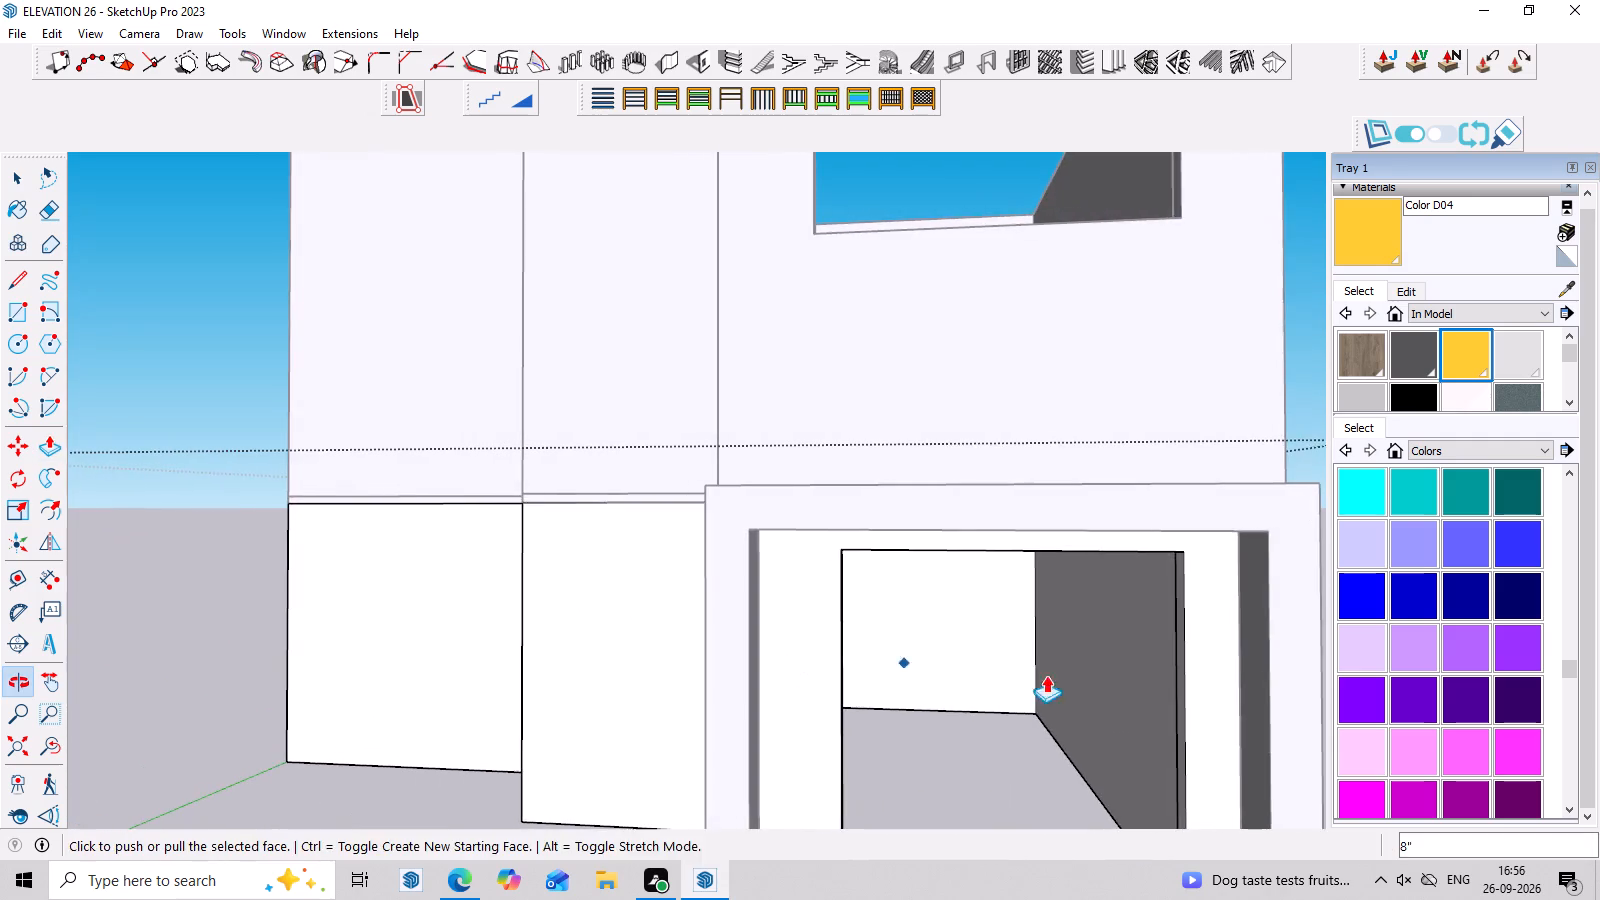
pyautogui.moveTo(1135, 665); pyautogui.dragTo(1141, 608, button='middle')
pyautogui.scroll(2, 1209, 671)
pyautogui.moveTo(1235, 672); pyautogui.dragTo(1316, 667, button='middle')
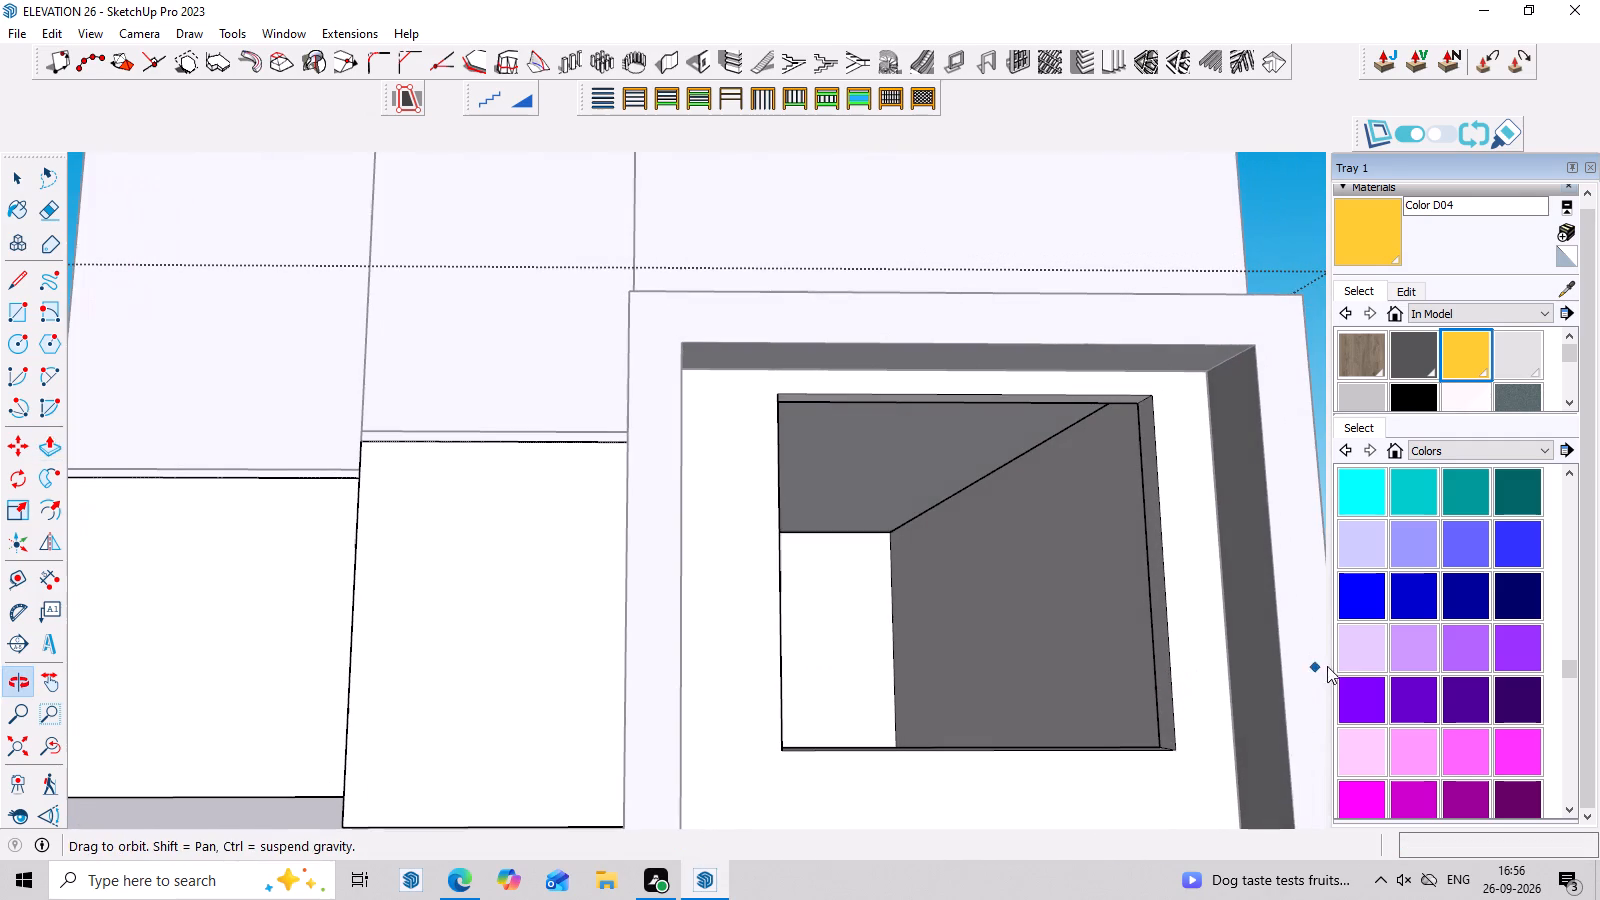
pyautogui.press('space')
pyautogui.doubleClick(1162, 675)
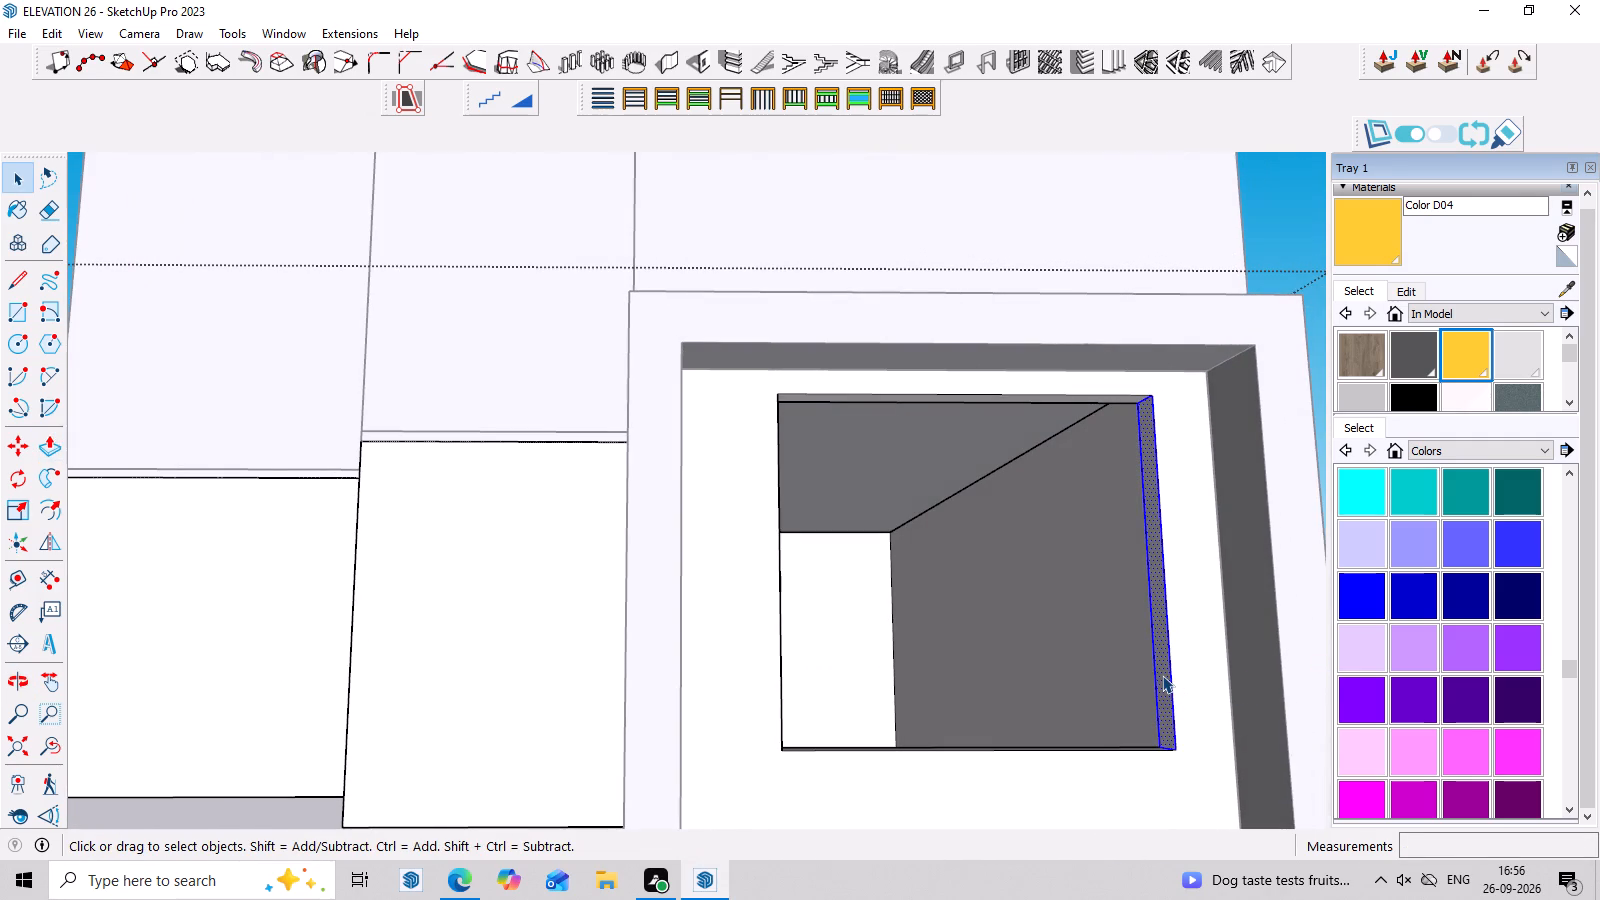
pyautogui.press('p')
pyautogui.click(1162, 675)
pyautogui.click(1102, 682)
pyautogui.moveTo(1137, 669); pyautogui.dragTo(1143, 724, button='middle')
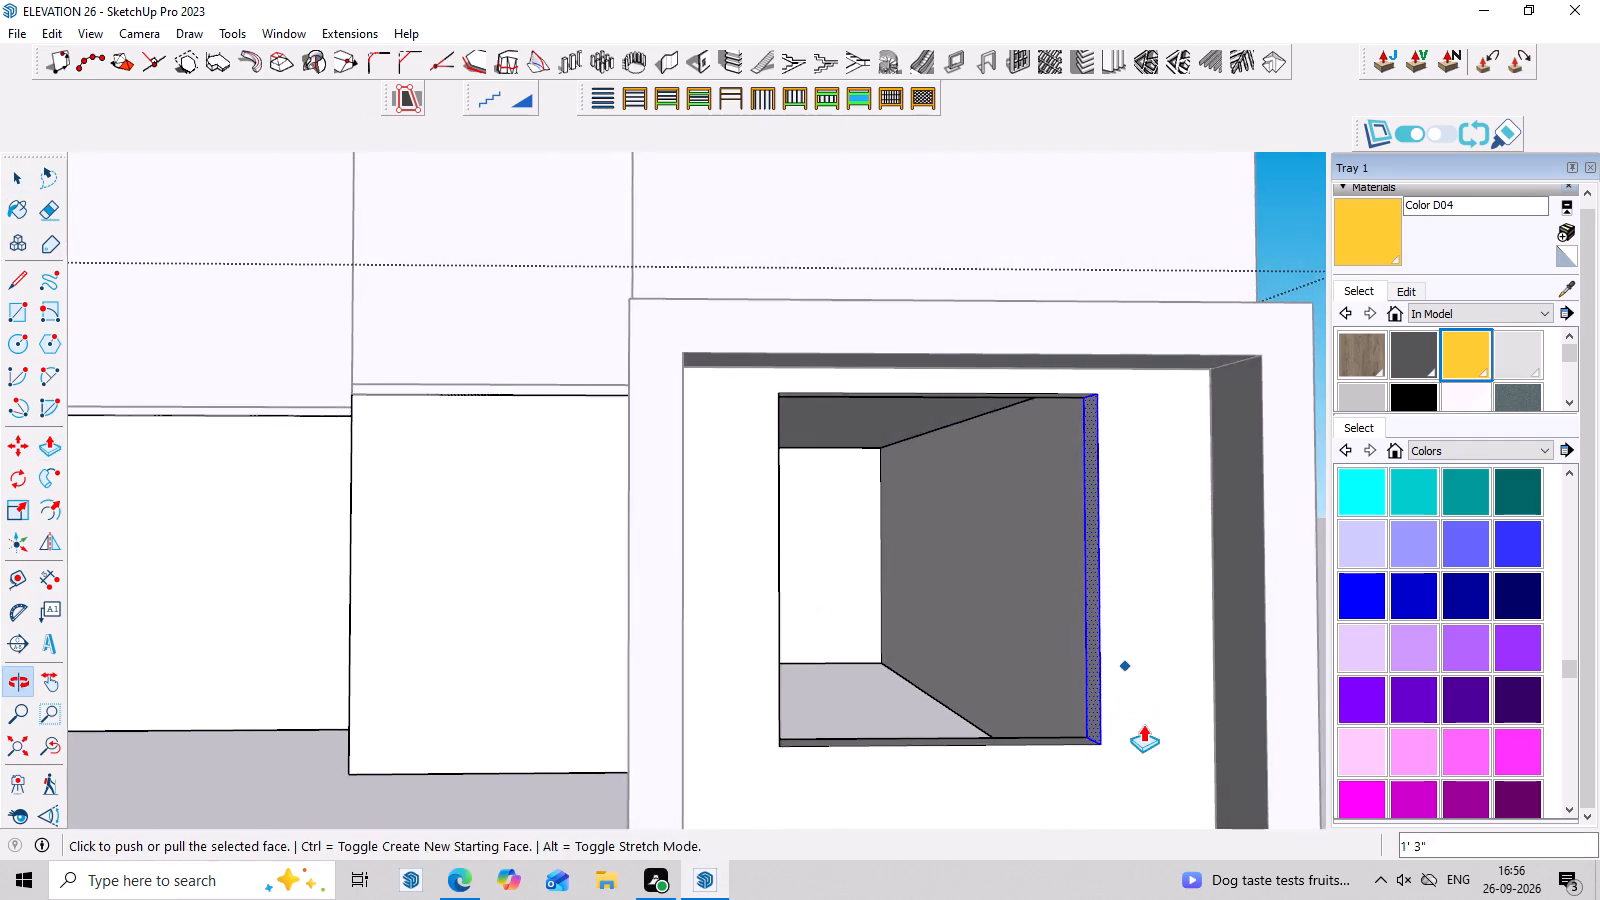
# Push/pull the top face of the ground-floor front opening down about 1' to lower its head.
pyautogui.moveTo(1128, 635); pyautogui.dragTo(1113, 284, button='middle')
pyautogui.scroll(2, 980, 448)
pyautogui.press('space')
pyautogui.click(980, 443)
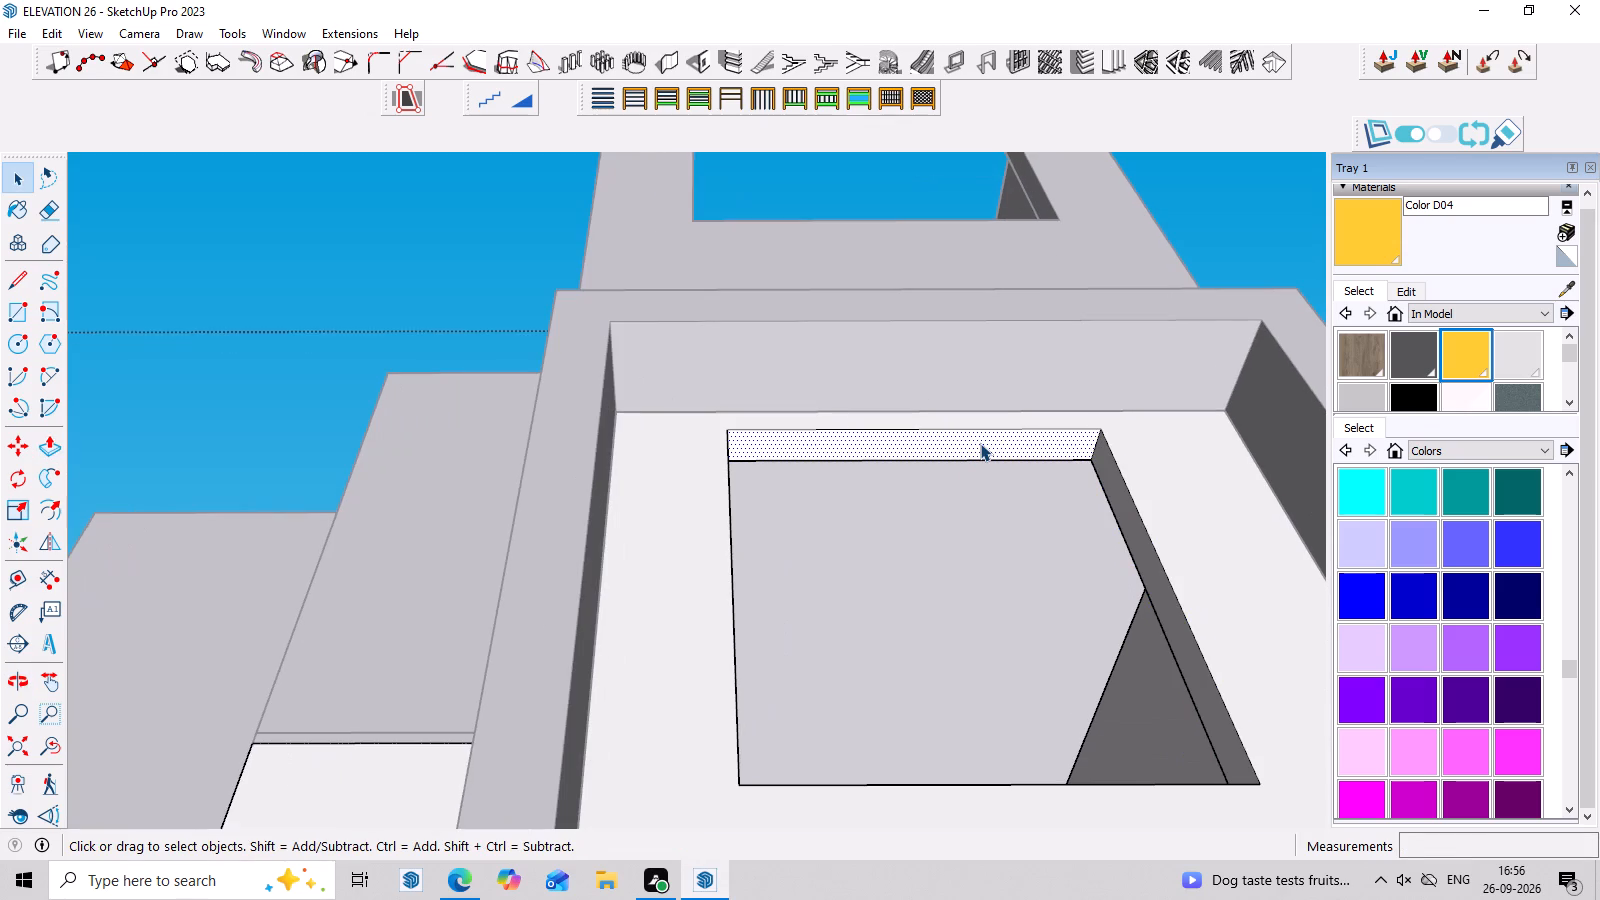
pyautogui.press('p')
pyautogui.click(980, 443)
pyautogui.click(983, 480)
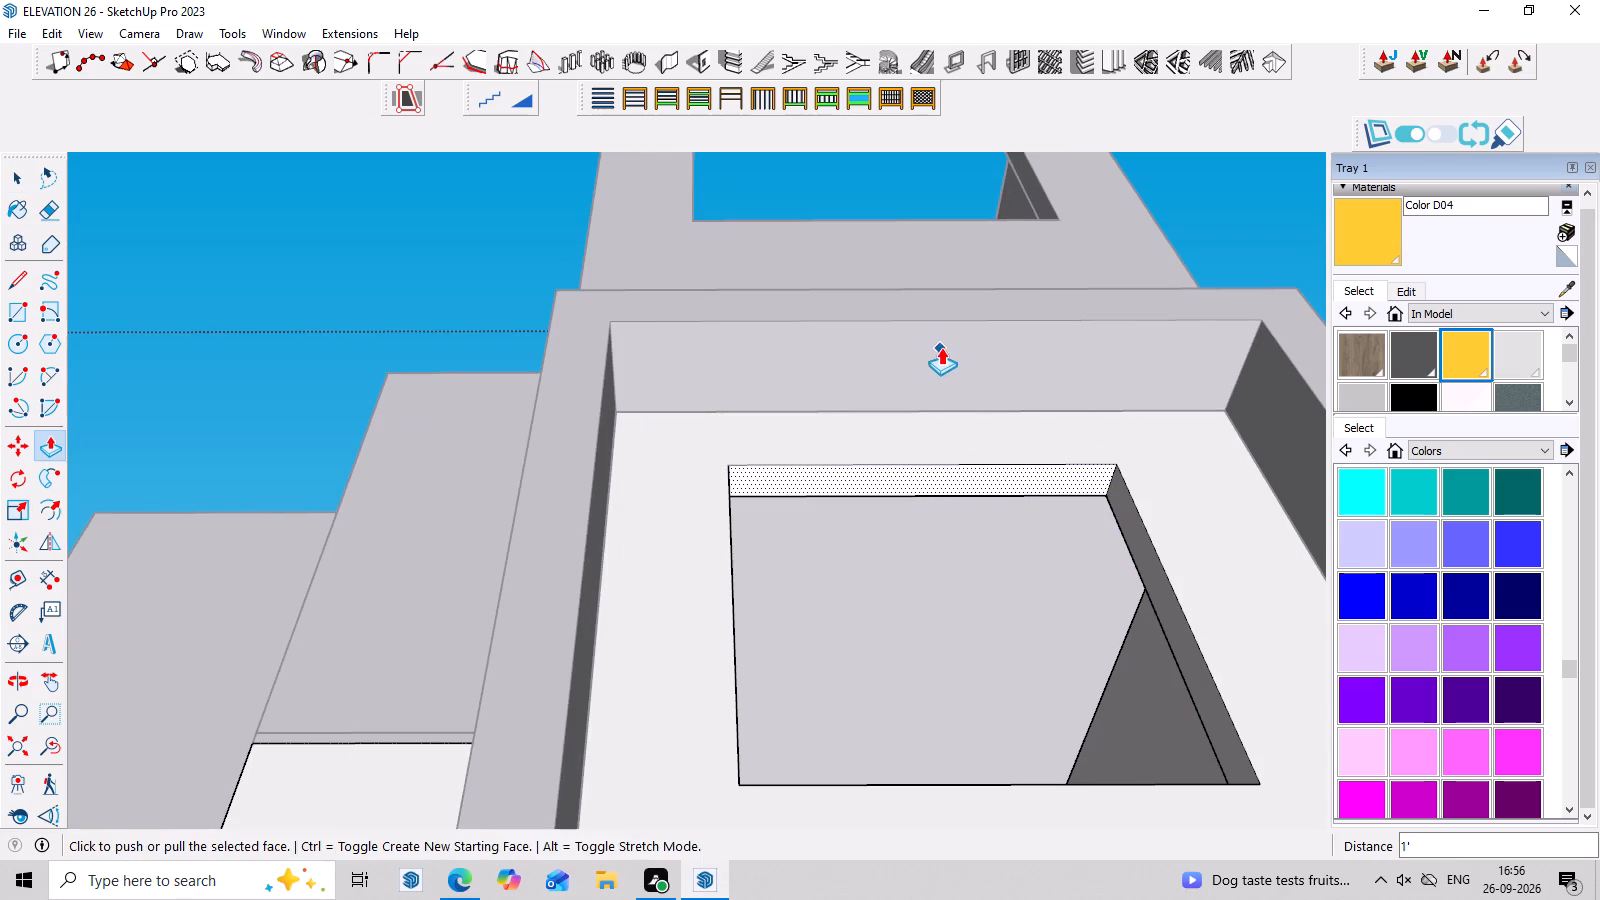
# Push/pull the top face of the ground-floor front opening back up about 8".
pyautogui.moveTo(941, 347); pyautogui.dragTo(919, 598, button='middle')
pyautogui.scroll(-7, 877, 522)
pyautogui.moveTo(882, 490); pyautogui.dragTo(873, 582, button='middle')
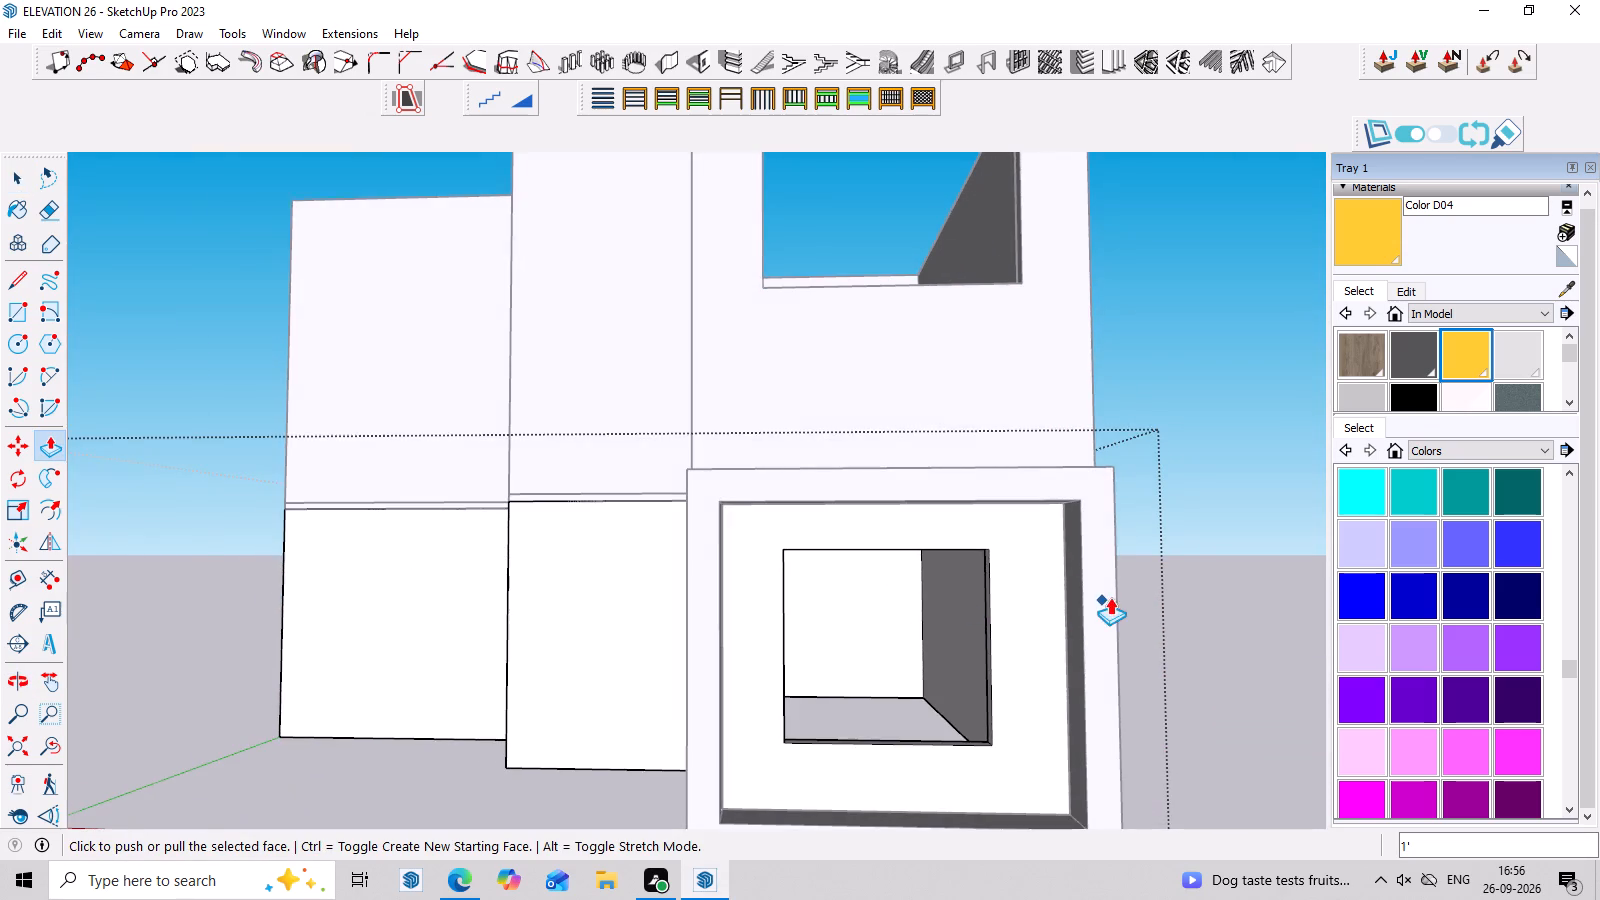
pyautogui.scroll(-3, 1111, 597)
pyautogui.moveTo(1192, 586); pyautogui.dragTo(1167, 612, button='middle')
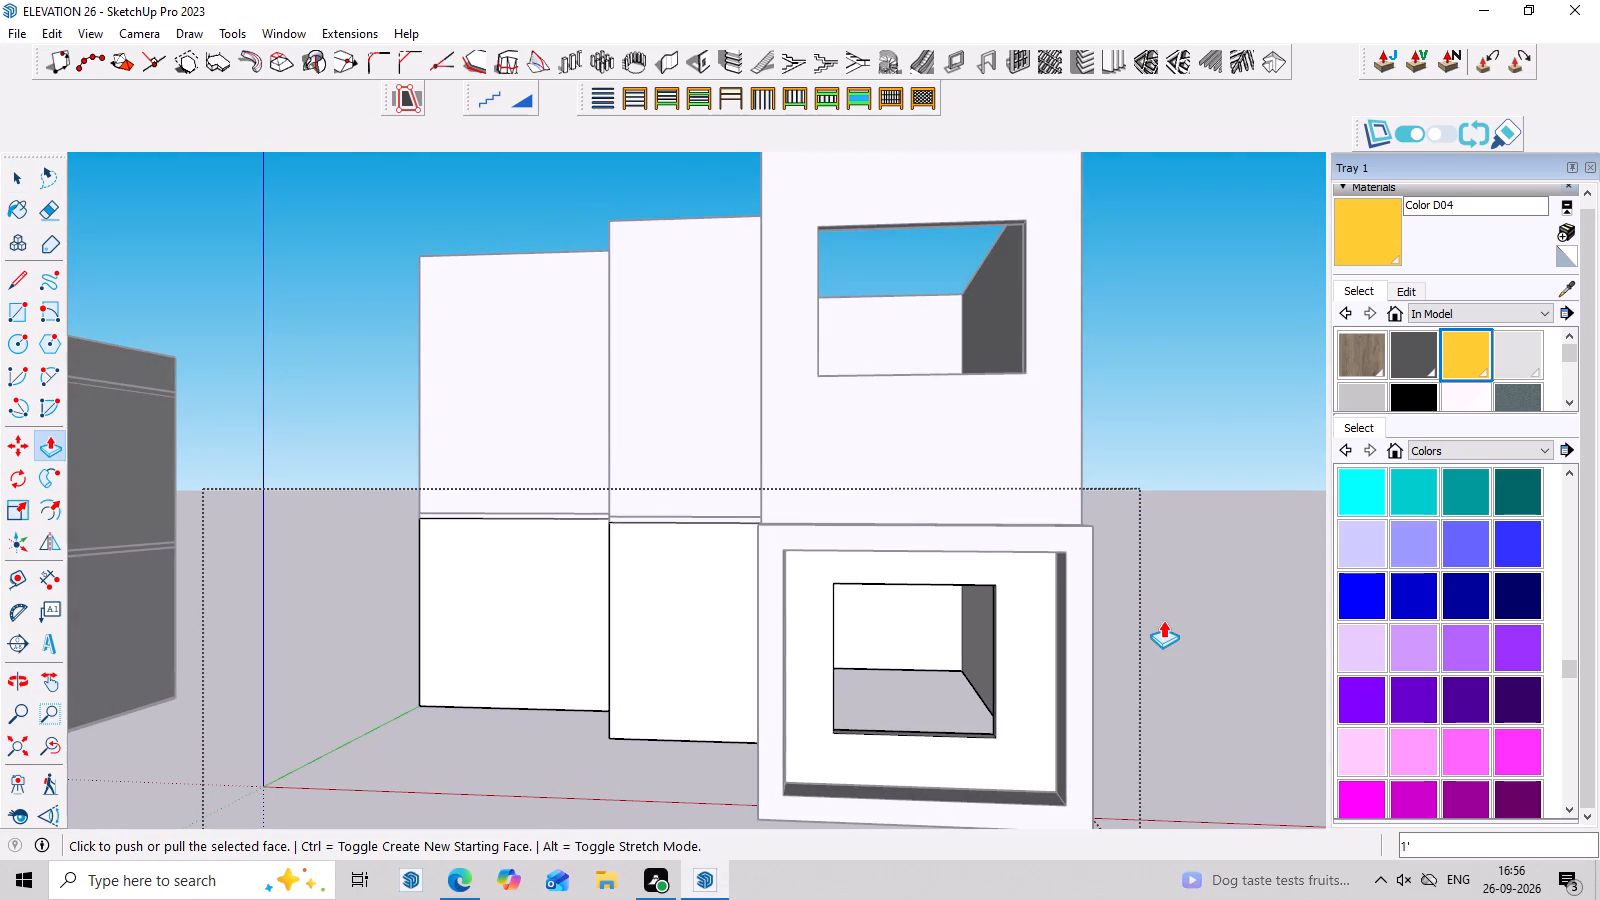
pyautogui.moveTo(1149, 629); pyautogui.dragTo(1147, 573, button='middle')
pyautogui.scroll(2, 932, 608)
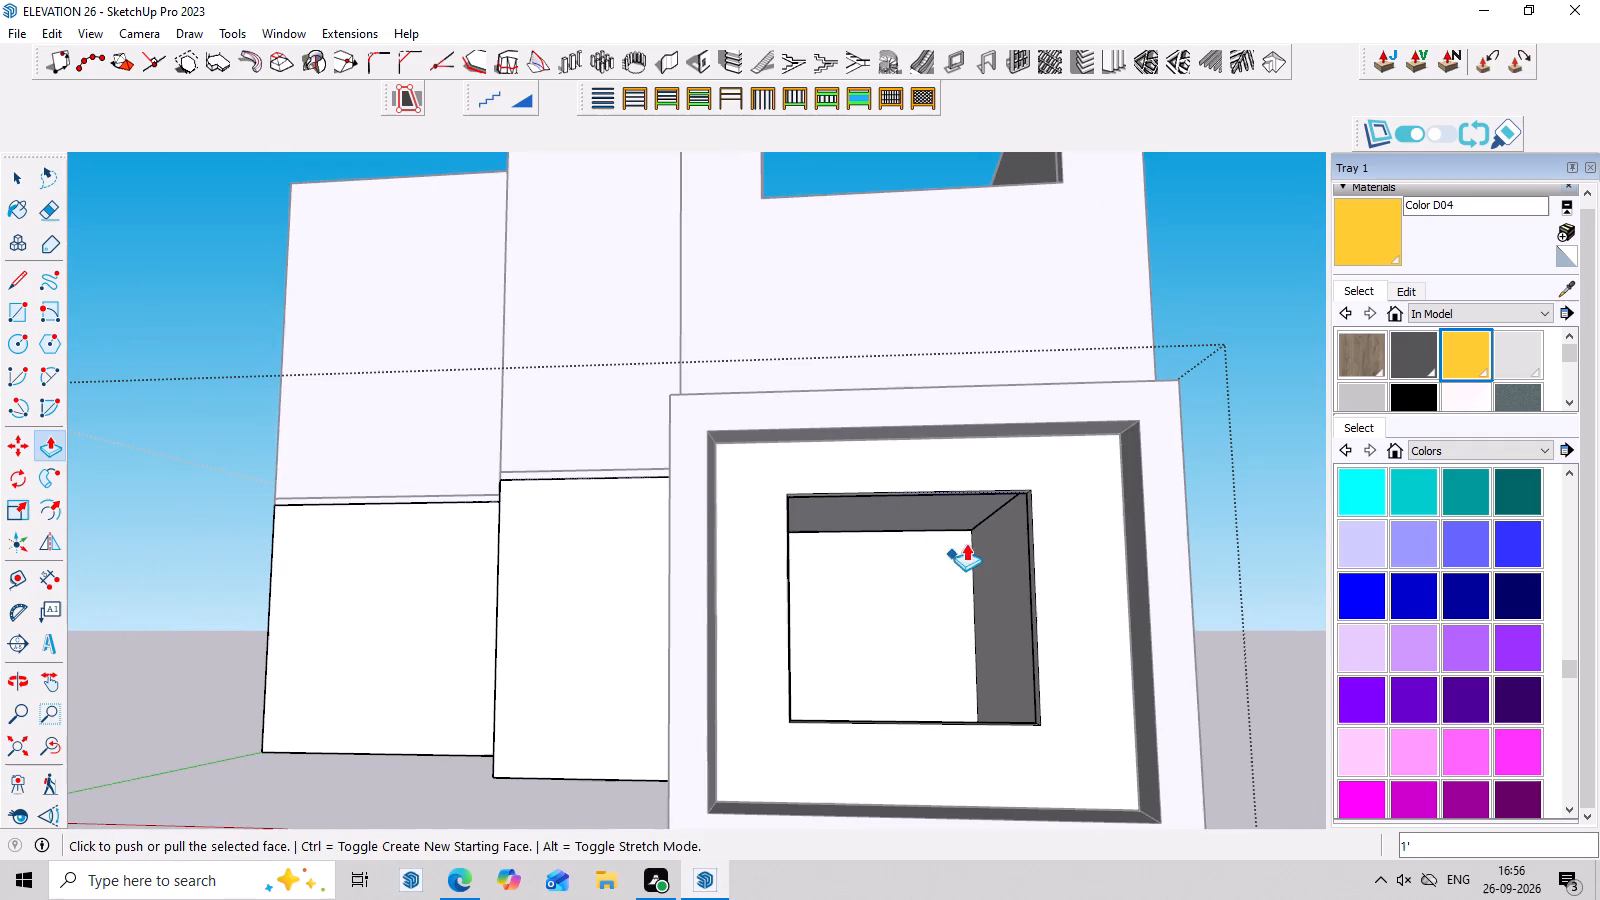
pyautogui.moveTo(966, 485); pyautogui.dragTo(940, 262, button='middle')
pyautogui.scroll(2, 929, 475)
pyautogui.click(932, 506)
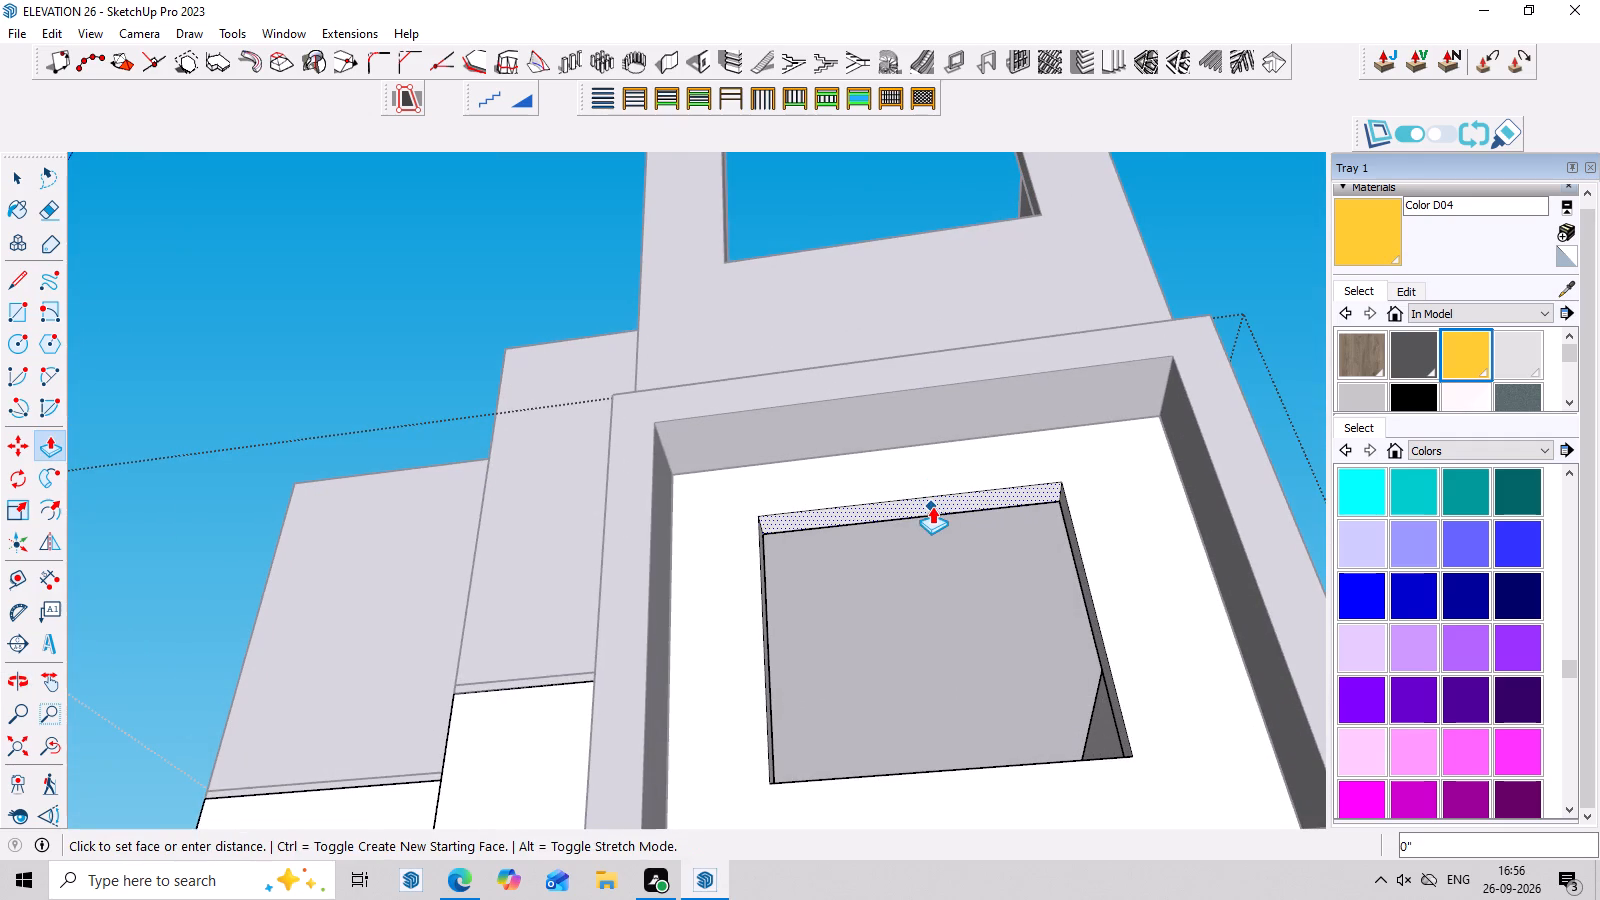
pyautogui.click(932, 482)
# Examine the ground-floor and upper-floor front openings on the stepped facade from several angles and distances.
pyautogui.moveTo(944, 625); pyautogui.dragTo(949, 710, button='middle')
pyautogui.scroll(-4, 909, 570)
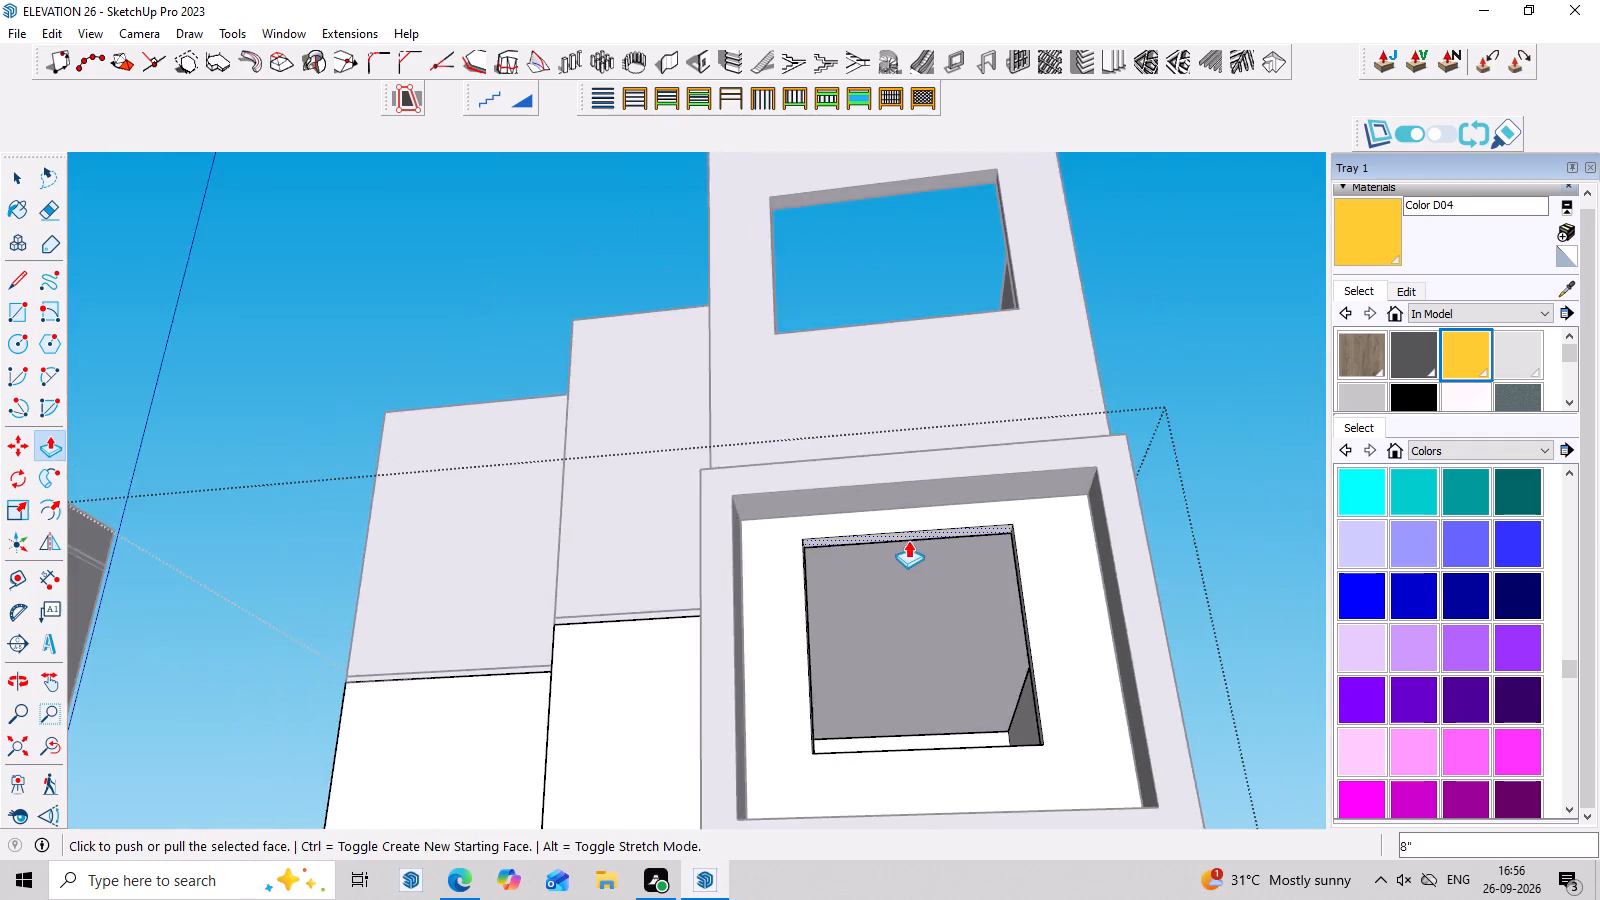
pyautogui.scroll(-3, 908, 540)
pyautogui.moveTo(924, 568); pyautogui.dragTo(947, 816, button='middle')
pyautogui.scroll(-3, 1097, 645)
pyautogui.moveTo(1165, 634); pyautogui.dragTo(1197, 560, button='middle')
pyautogui.scroll(2, 1010, 762)
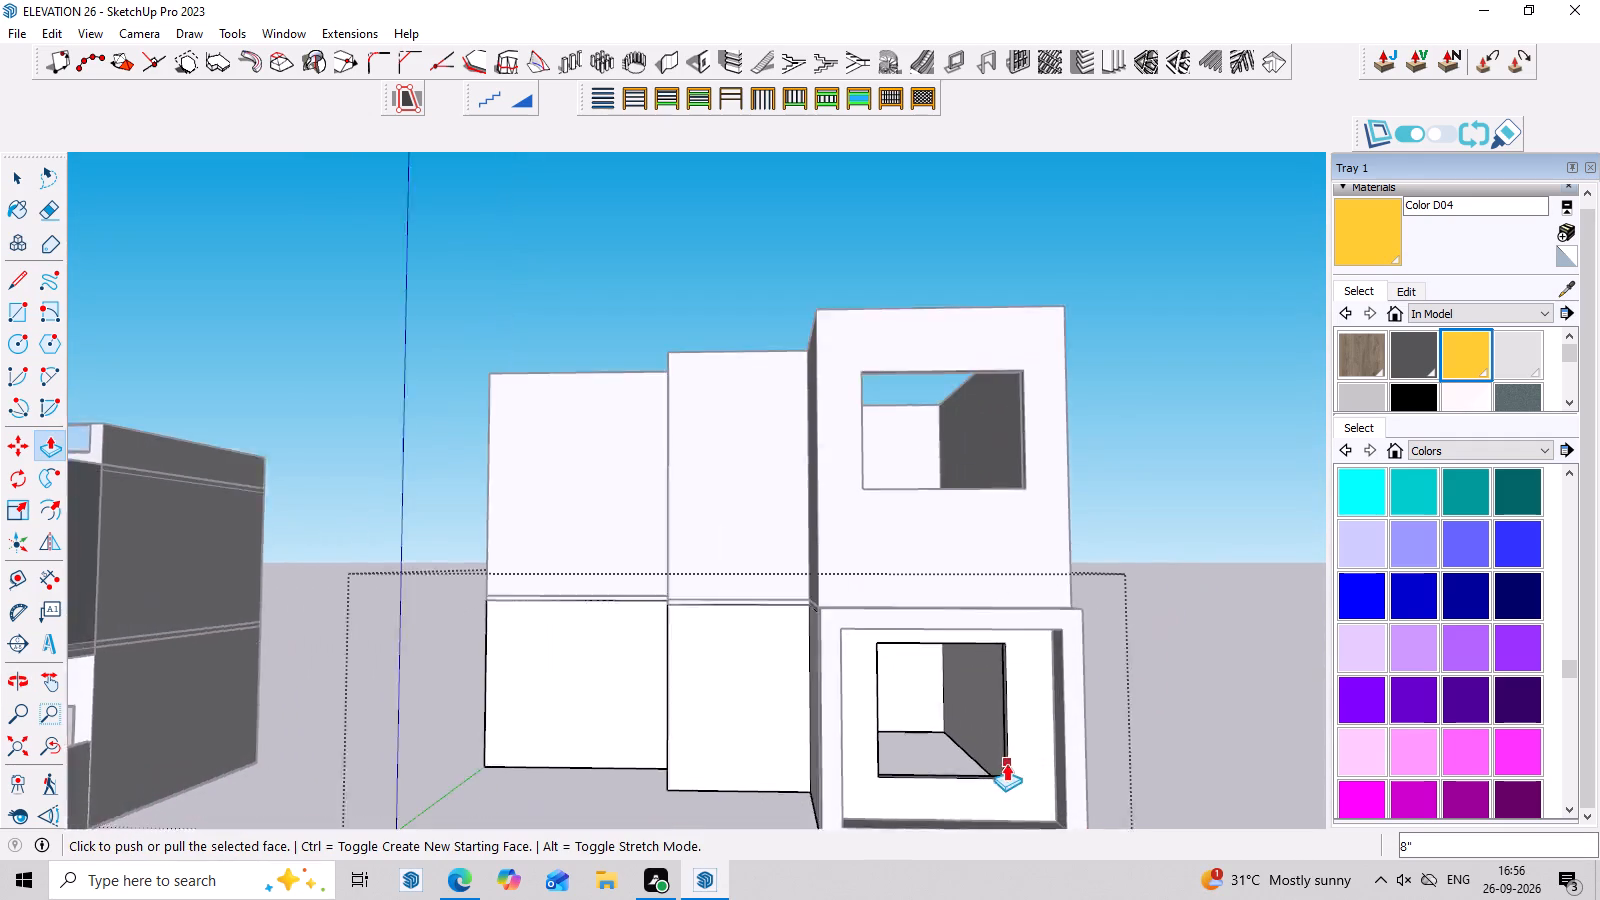
pyautogui.scroll(4, 1006, 763)
pyautogui.scroll(-7, 964, 640)
pyautogui.moveTo(1230, 584); pyautogui.dragTo(1235, 623, button='middle')
pyautogui.scroll(2, 1287, 592)
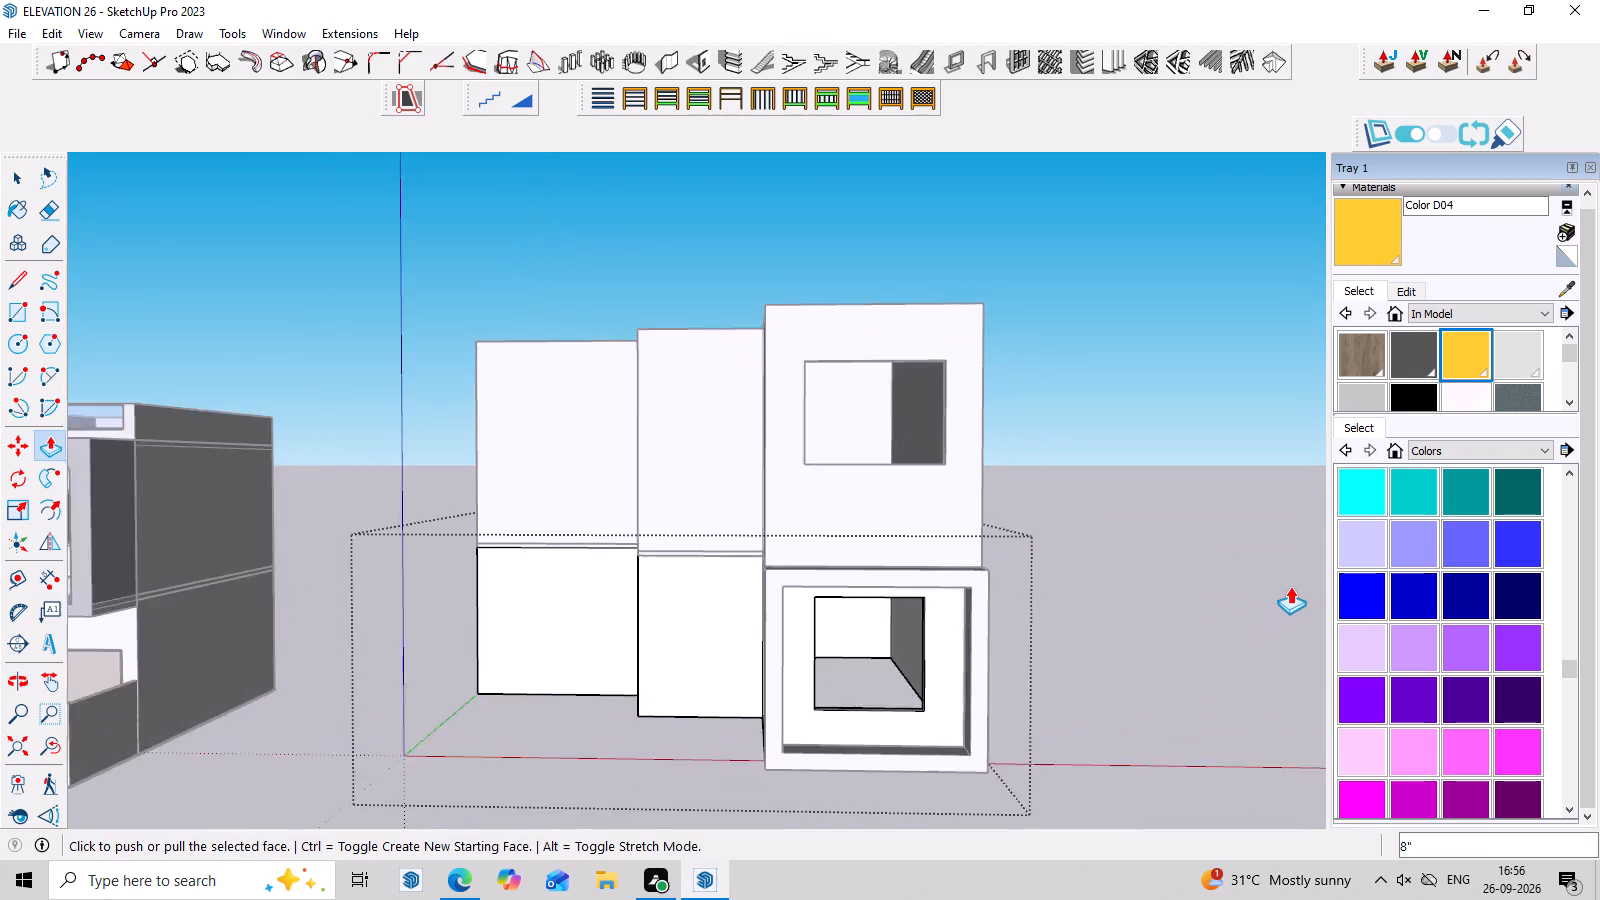
pyautogui.scroll(3, 1290, 586)
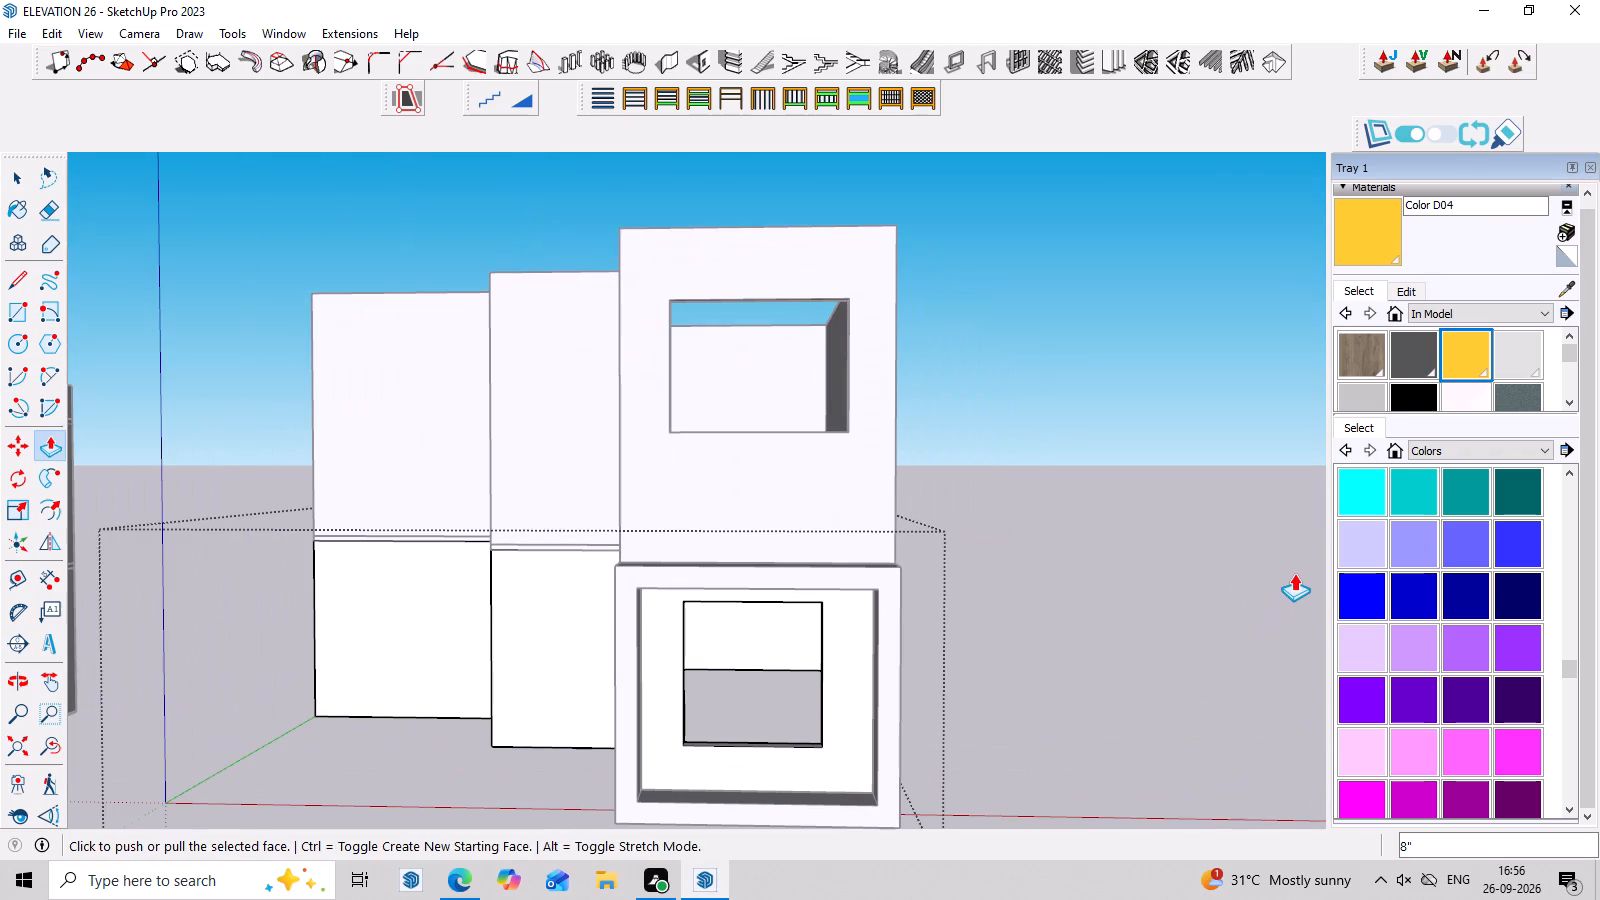
pyautogui.moveTo(1294, 573); pyautogui.dragTo(1340, 646, button='middle')
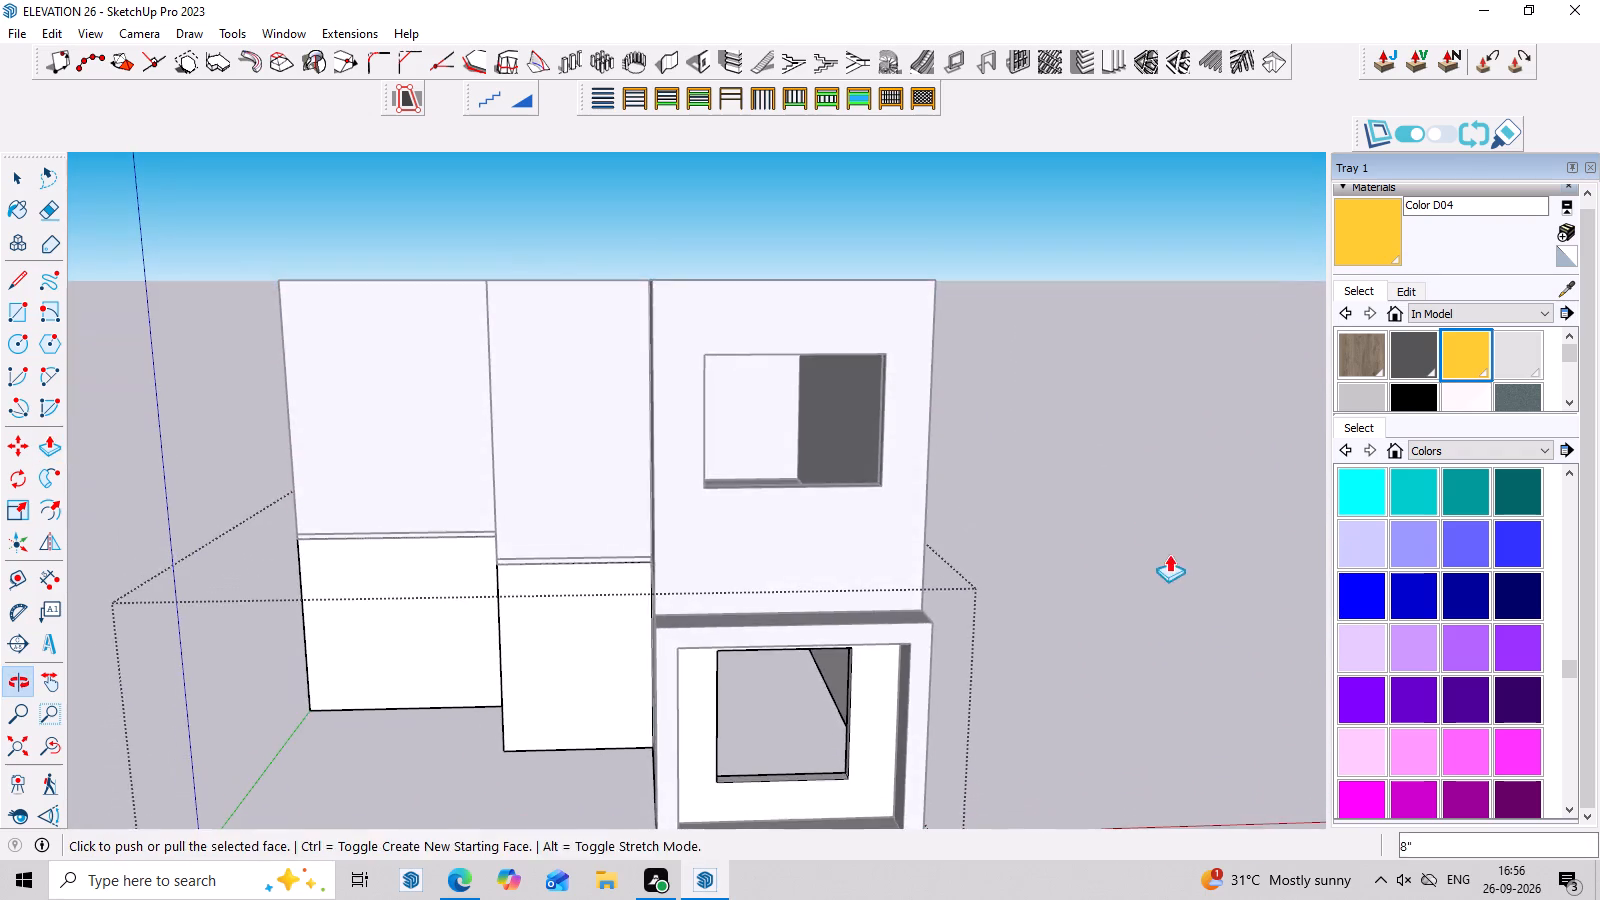
pyautogui.moveTo(1166, 551); pyautogui.dragTo(1116, 495, button='middle')
# Close the ground-floor wall group and open the upper-floor wall group for editing, with its front face selected.
pyautogui.press('space')
pyautogui.click(1047, 393)
pyautogui.scroll(3, 816, 265)
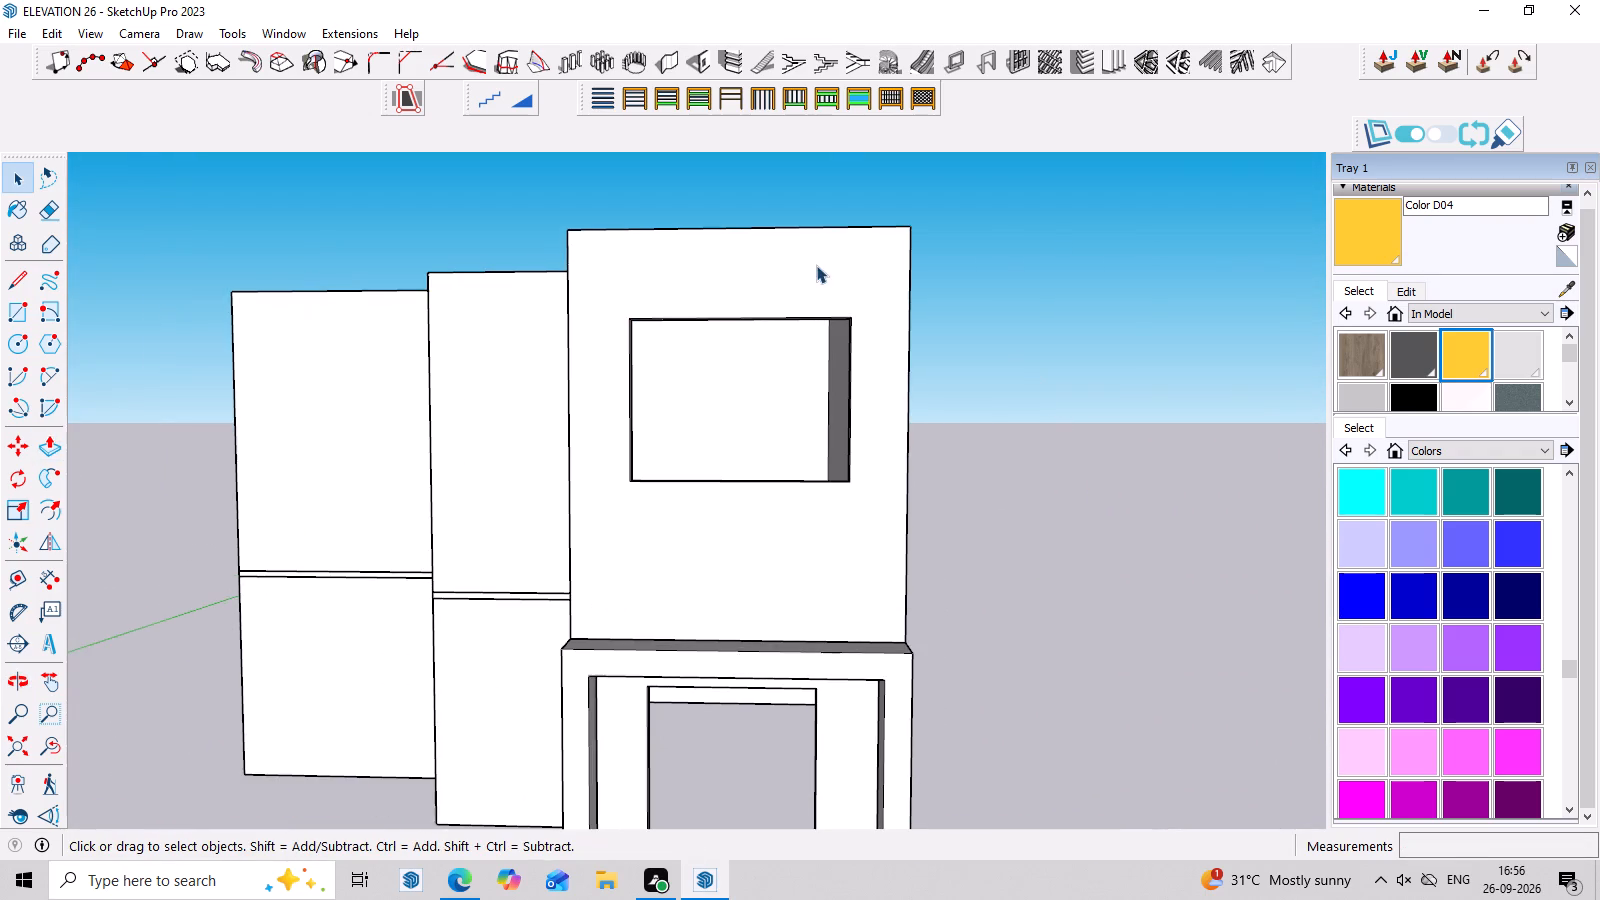
pyautogui.doubleClick(883, 343)
pyautogui.scroll(2, 883, 343)
pyautogui.click(881, 333)
pyautogui.scroll(2, 881, 333)
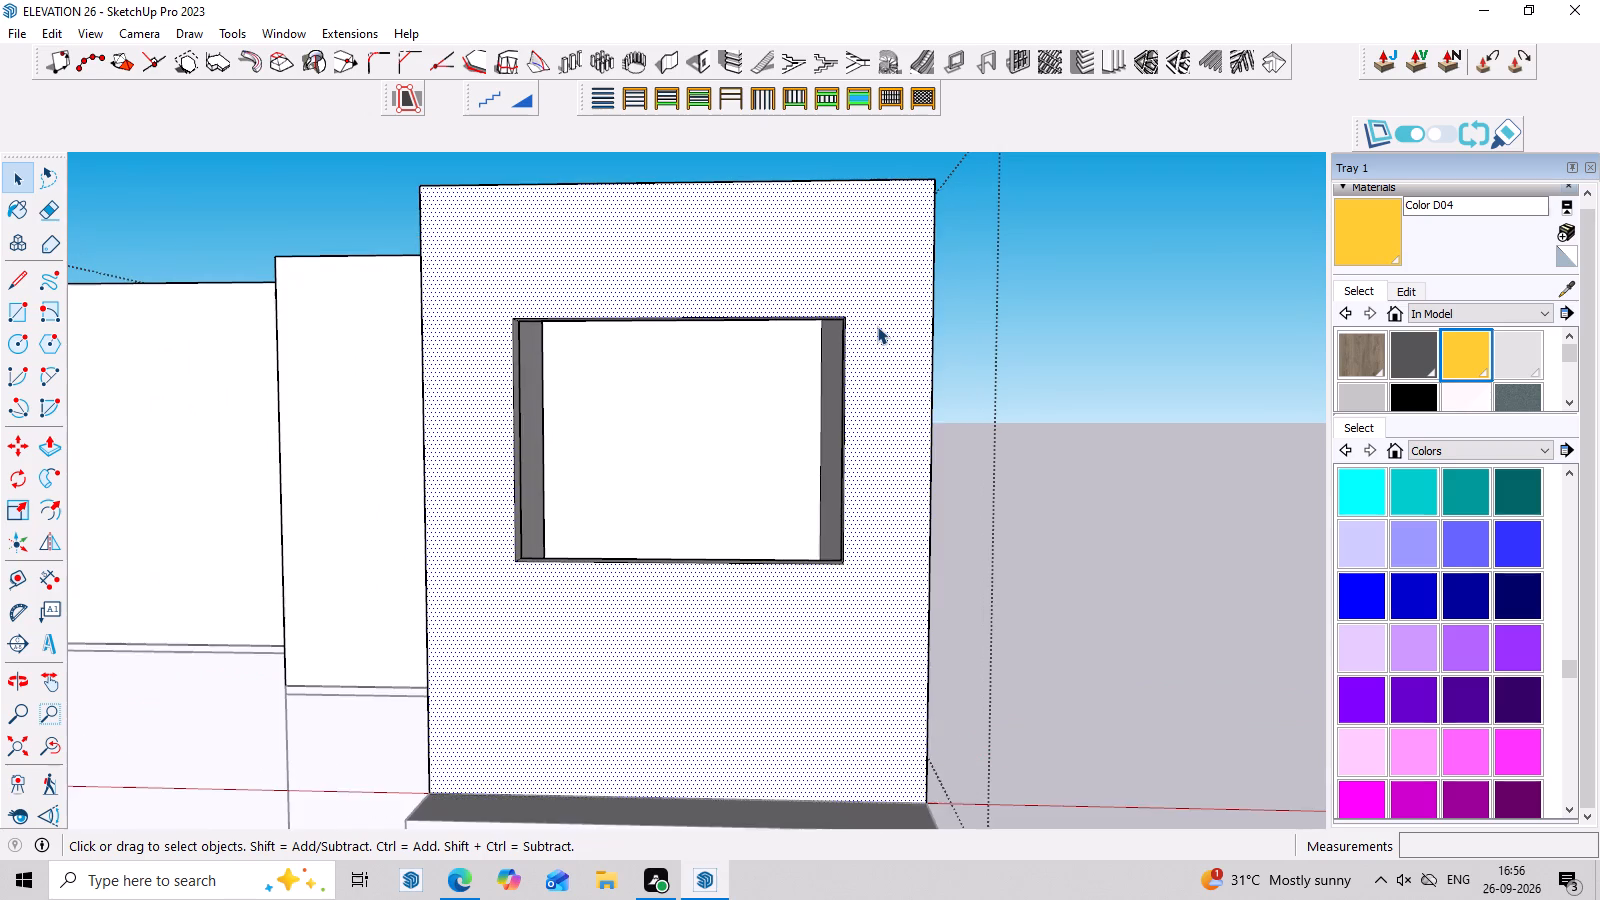
pyautogui.scroll(1, 832, 310)
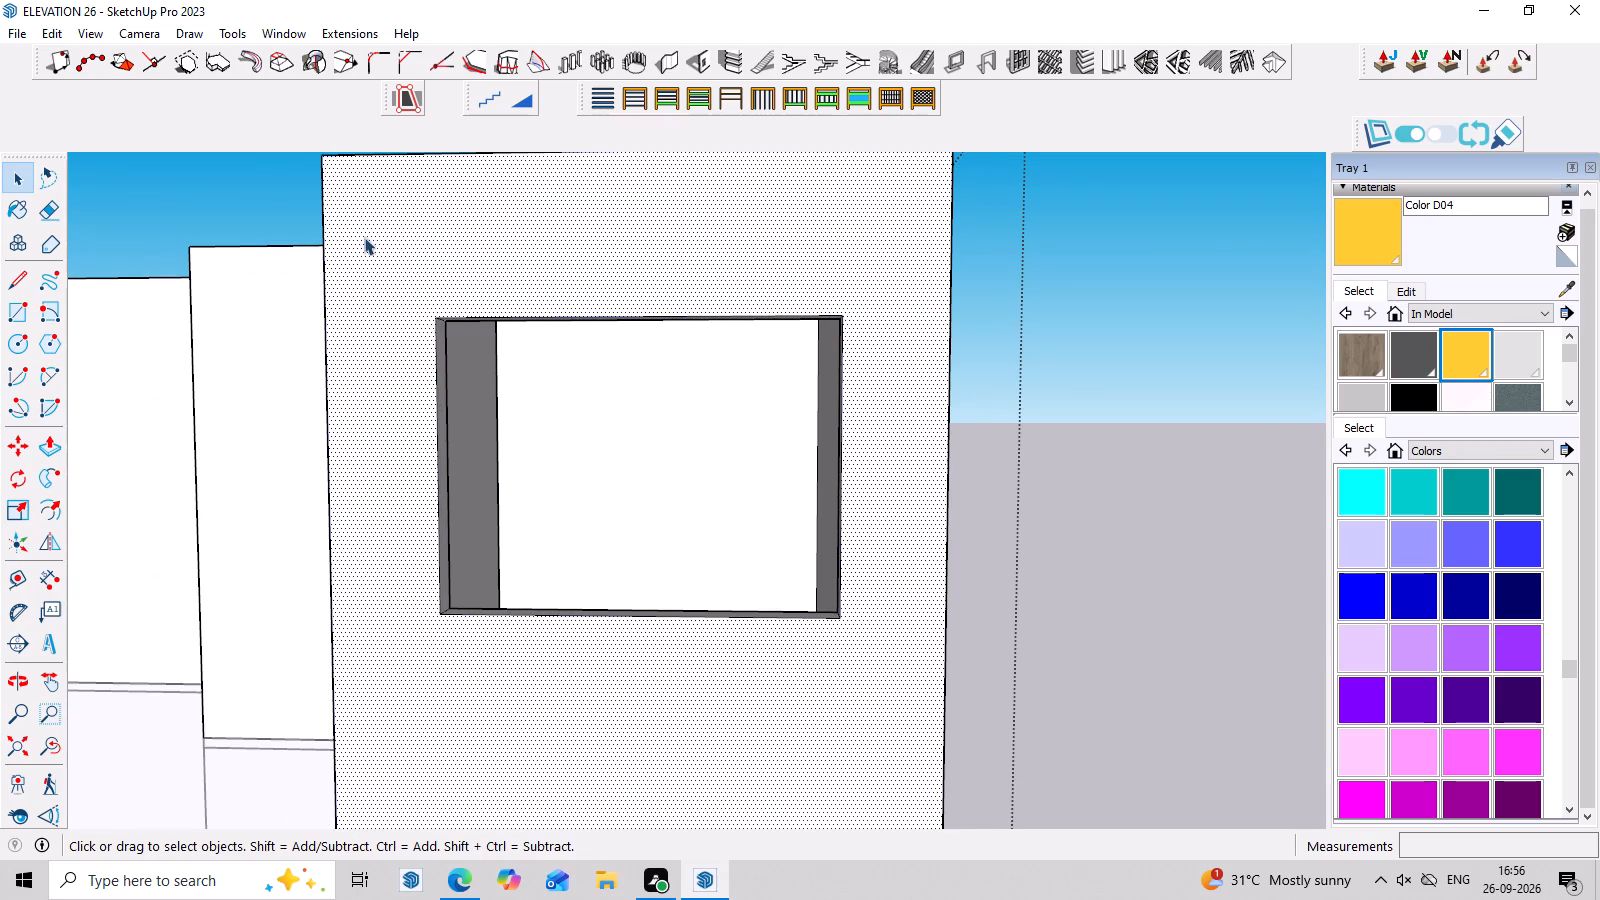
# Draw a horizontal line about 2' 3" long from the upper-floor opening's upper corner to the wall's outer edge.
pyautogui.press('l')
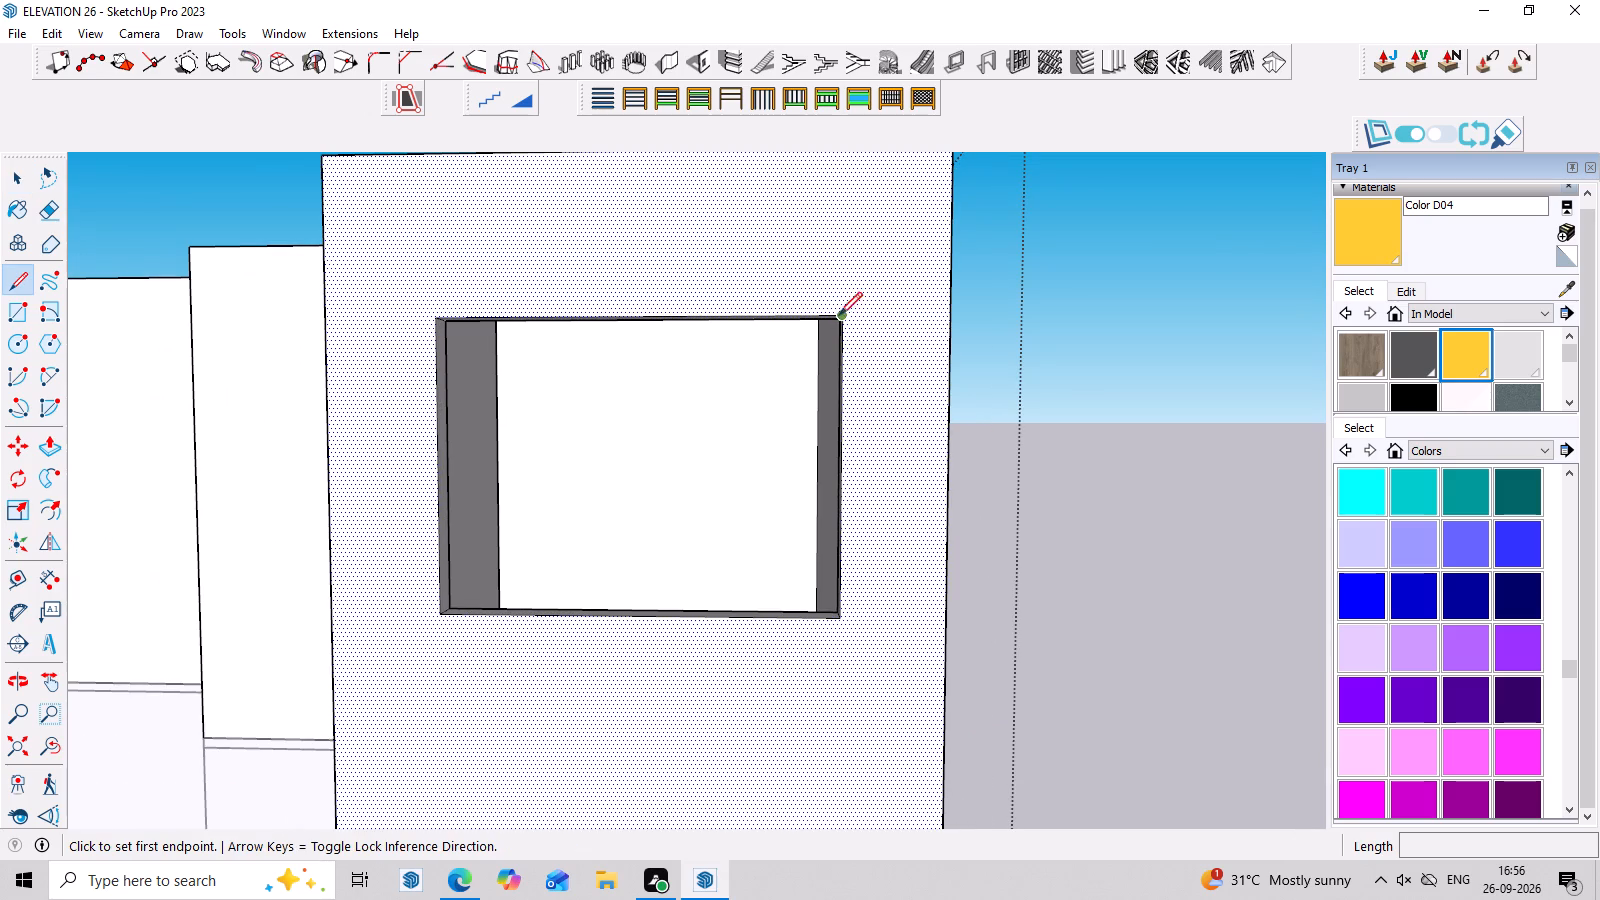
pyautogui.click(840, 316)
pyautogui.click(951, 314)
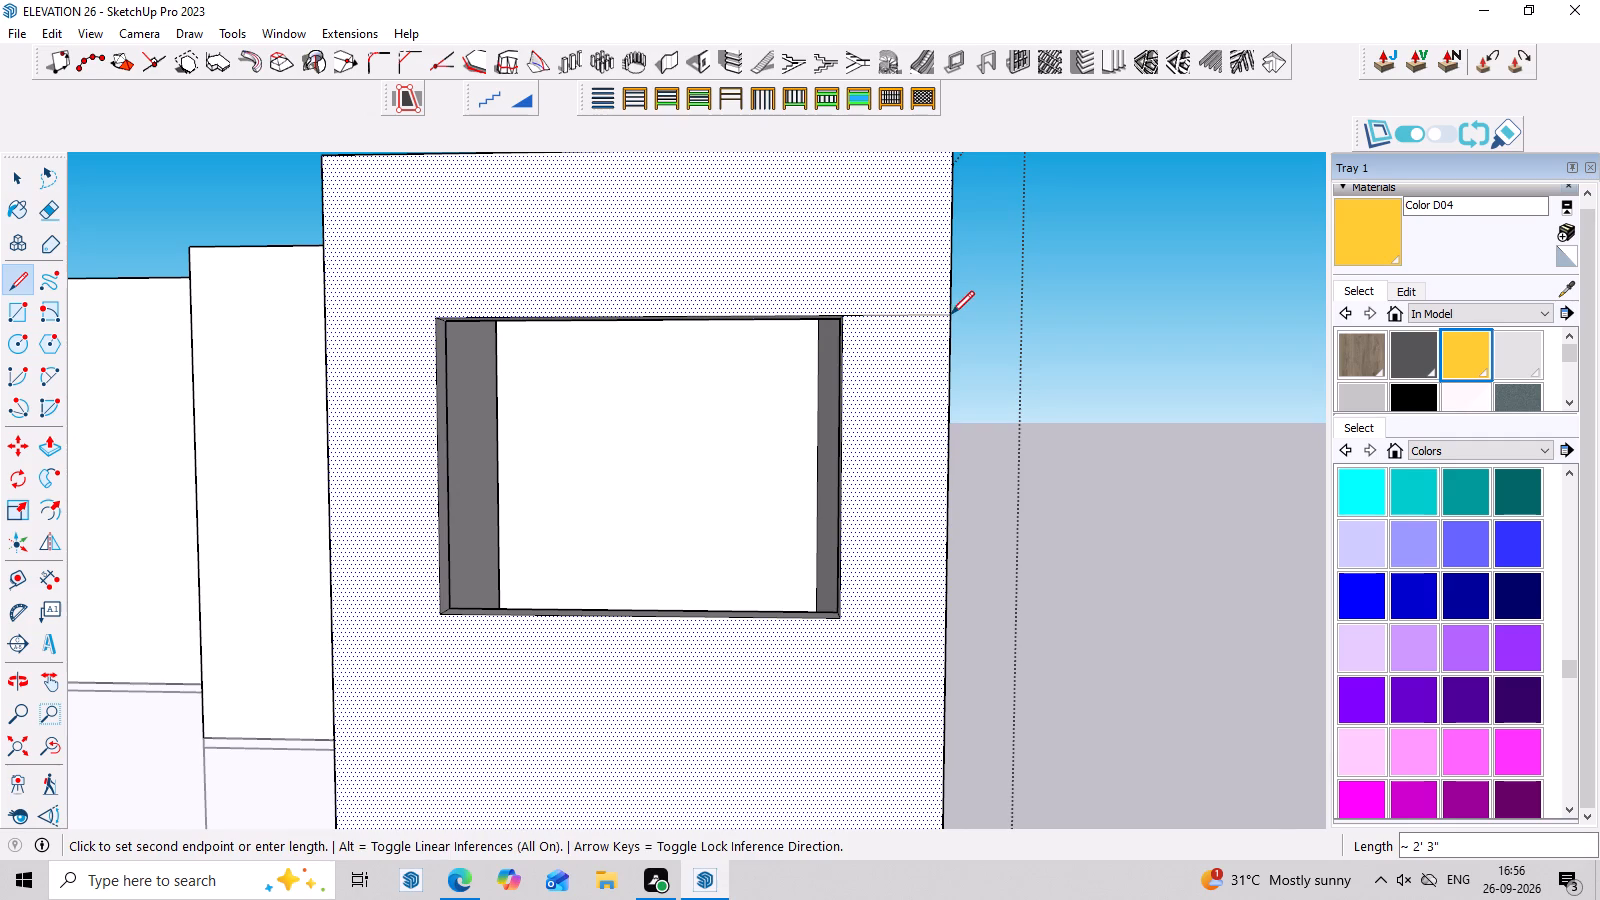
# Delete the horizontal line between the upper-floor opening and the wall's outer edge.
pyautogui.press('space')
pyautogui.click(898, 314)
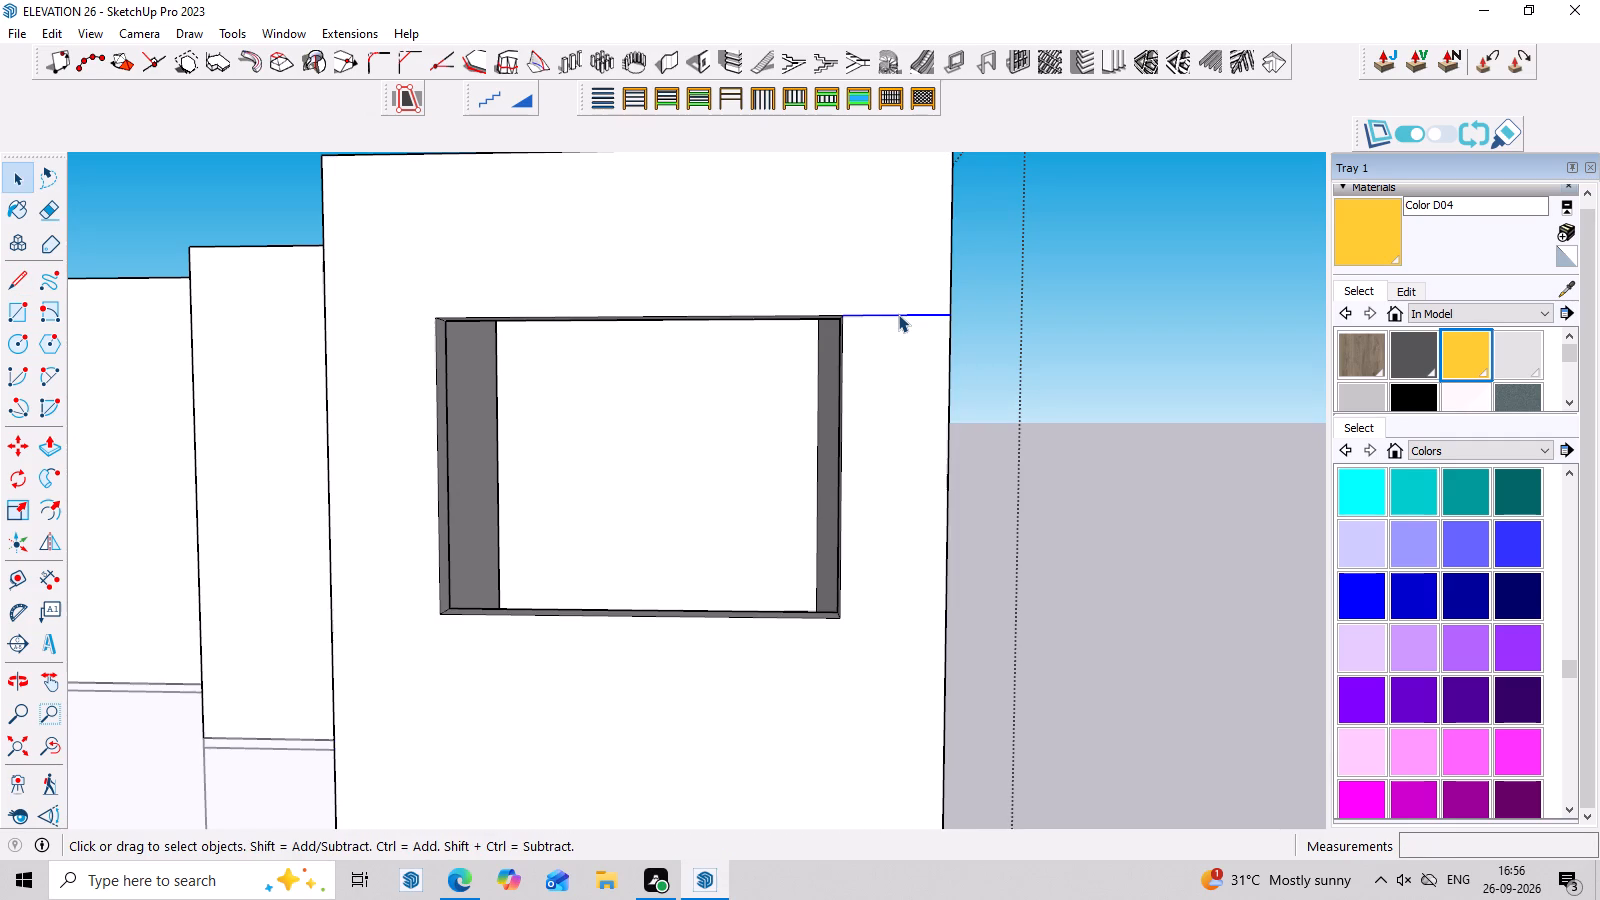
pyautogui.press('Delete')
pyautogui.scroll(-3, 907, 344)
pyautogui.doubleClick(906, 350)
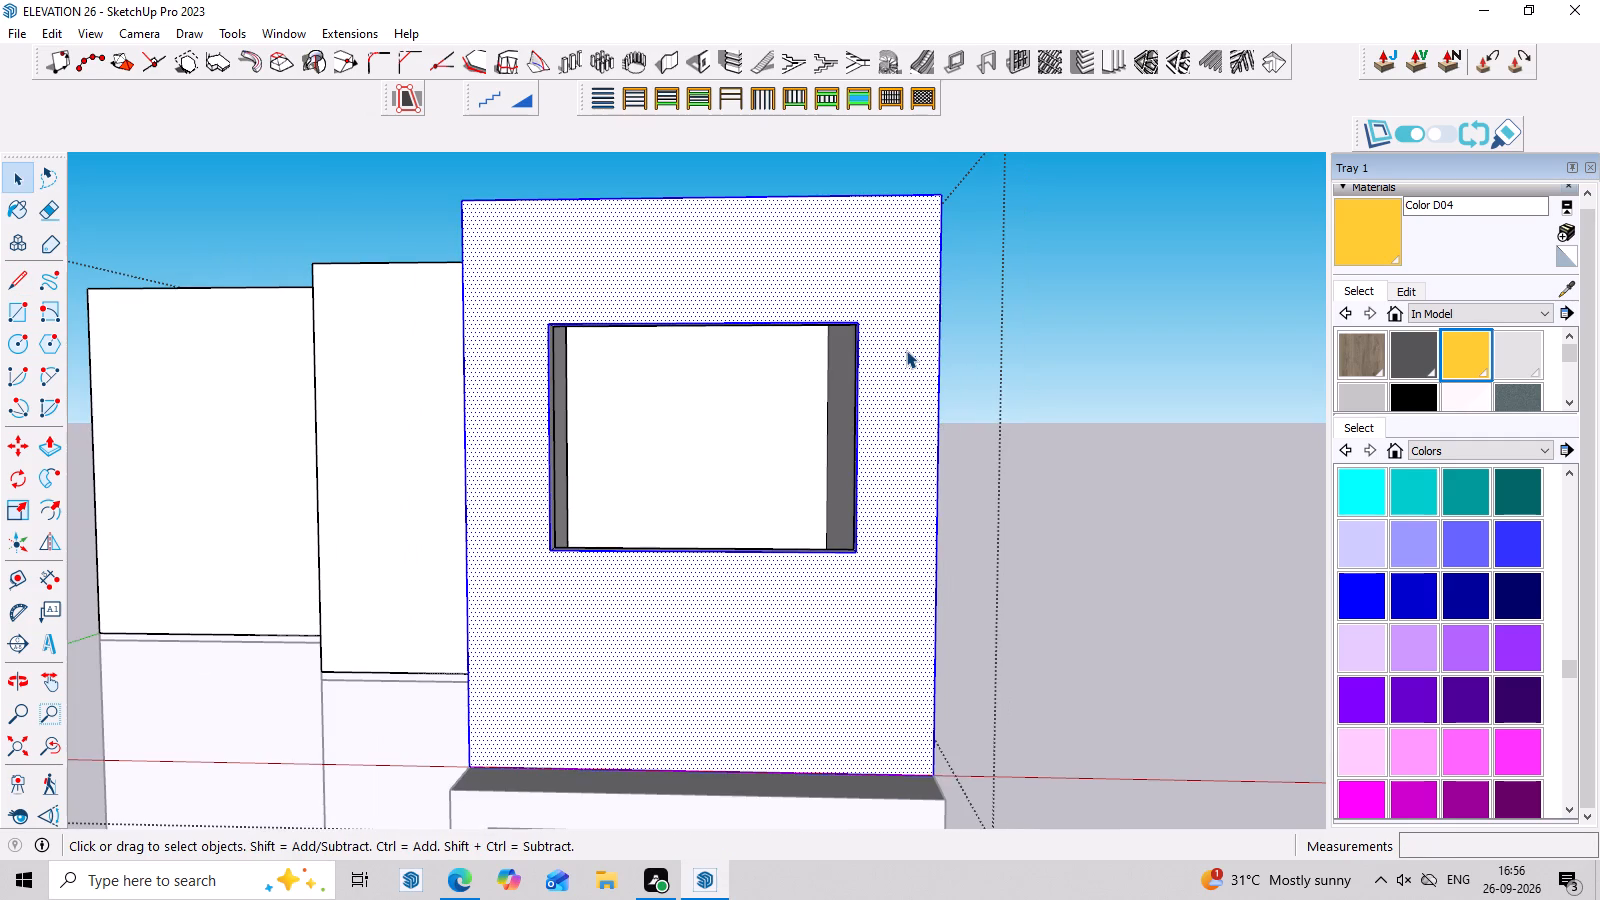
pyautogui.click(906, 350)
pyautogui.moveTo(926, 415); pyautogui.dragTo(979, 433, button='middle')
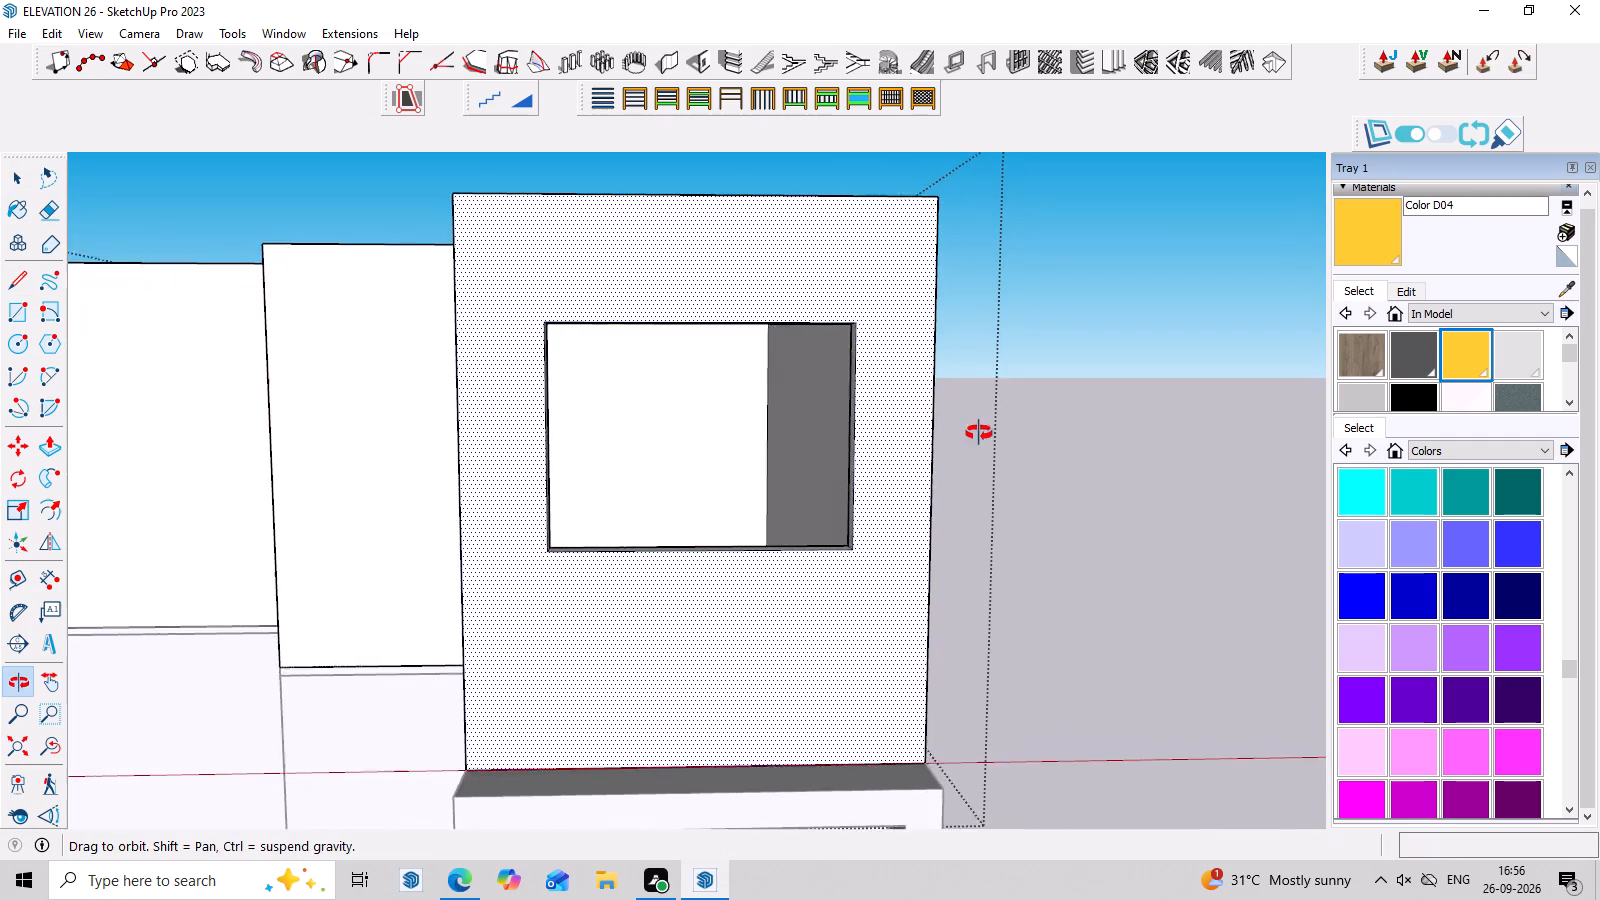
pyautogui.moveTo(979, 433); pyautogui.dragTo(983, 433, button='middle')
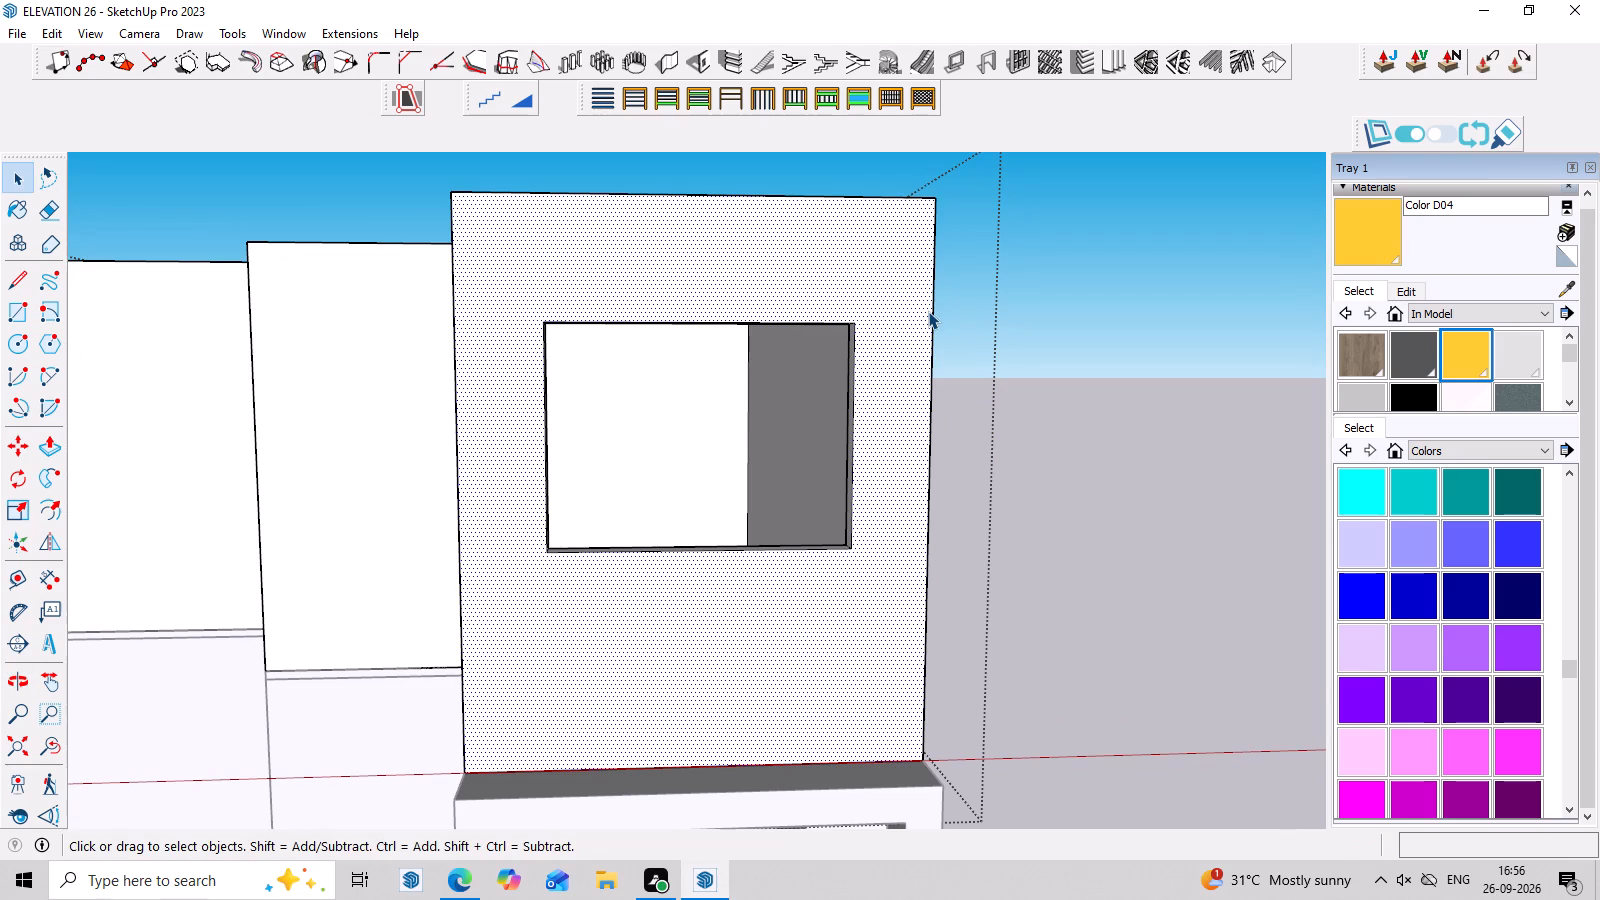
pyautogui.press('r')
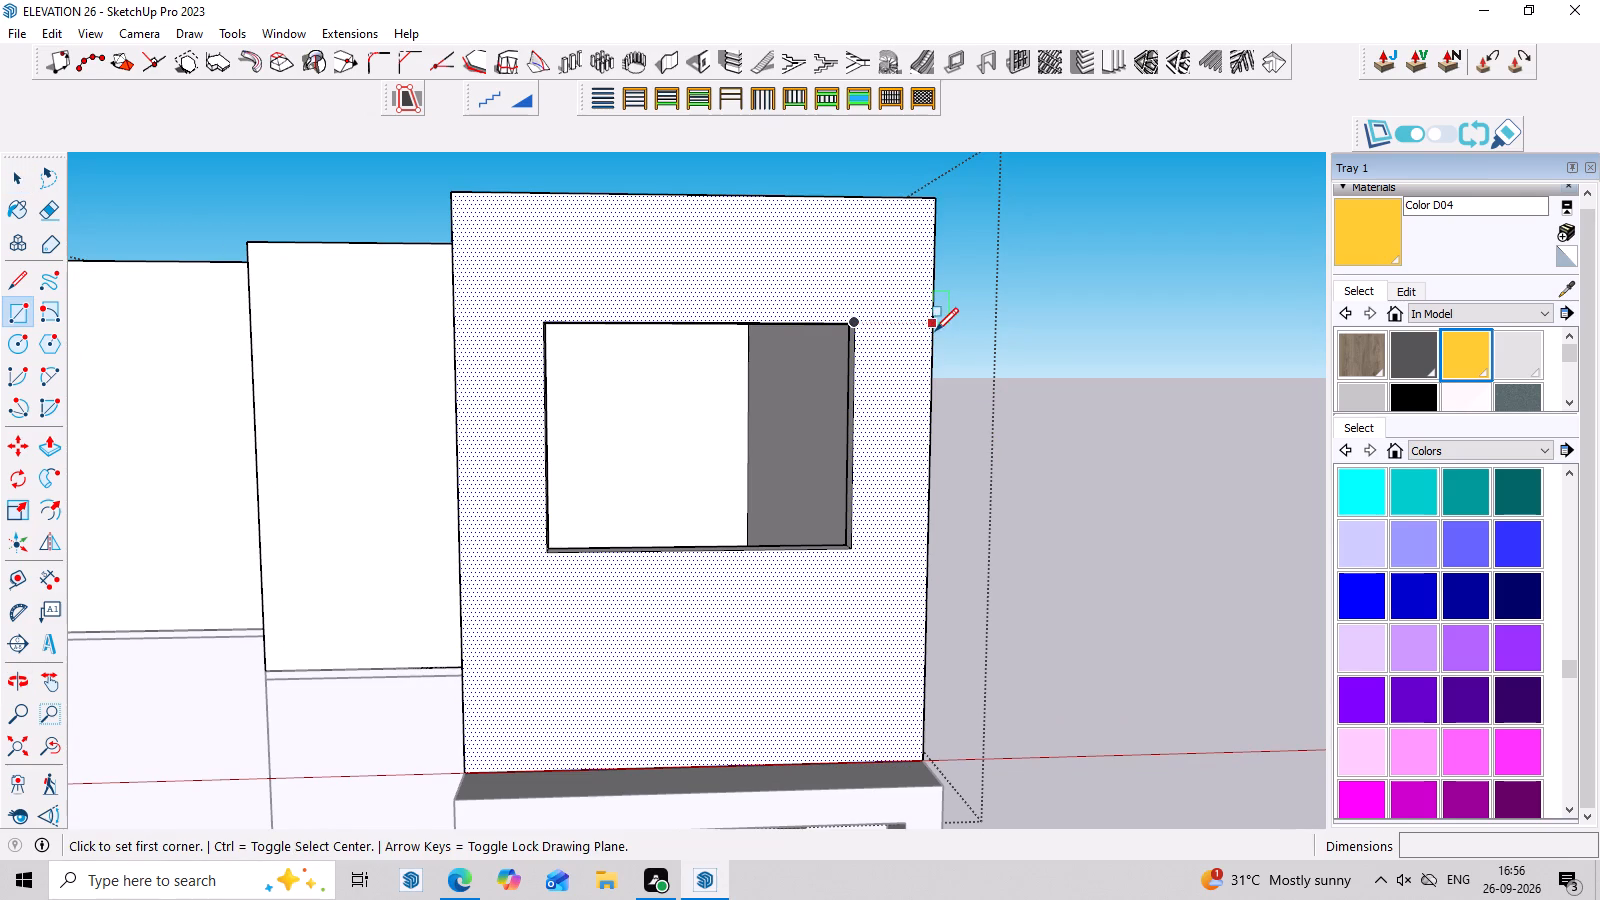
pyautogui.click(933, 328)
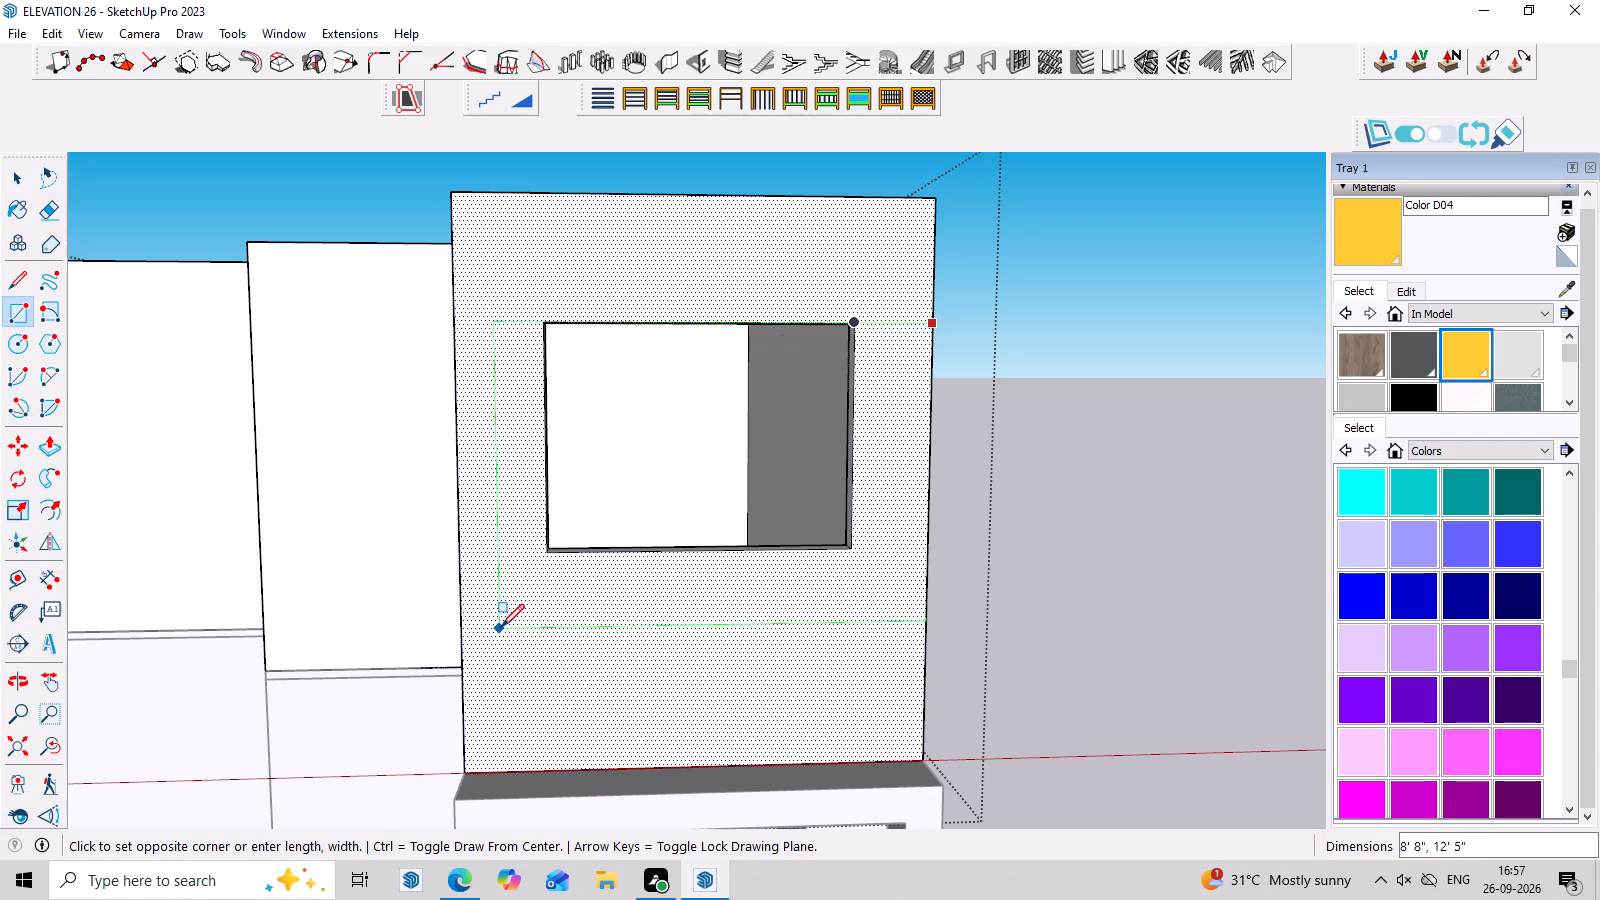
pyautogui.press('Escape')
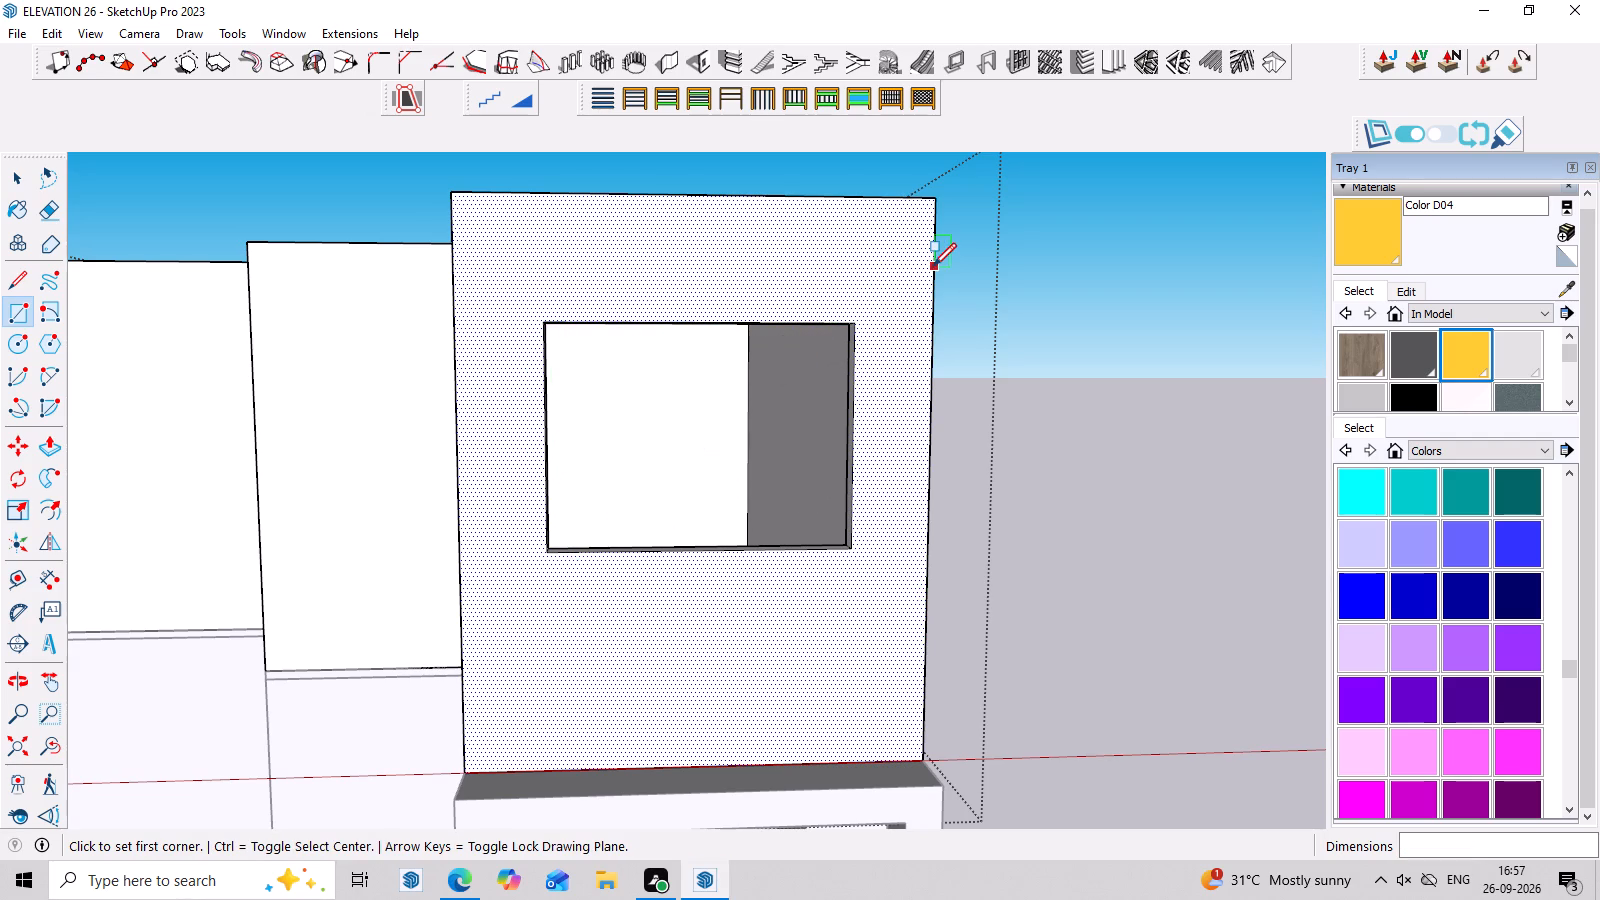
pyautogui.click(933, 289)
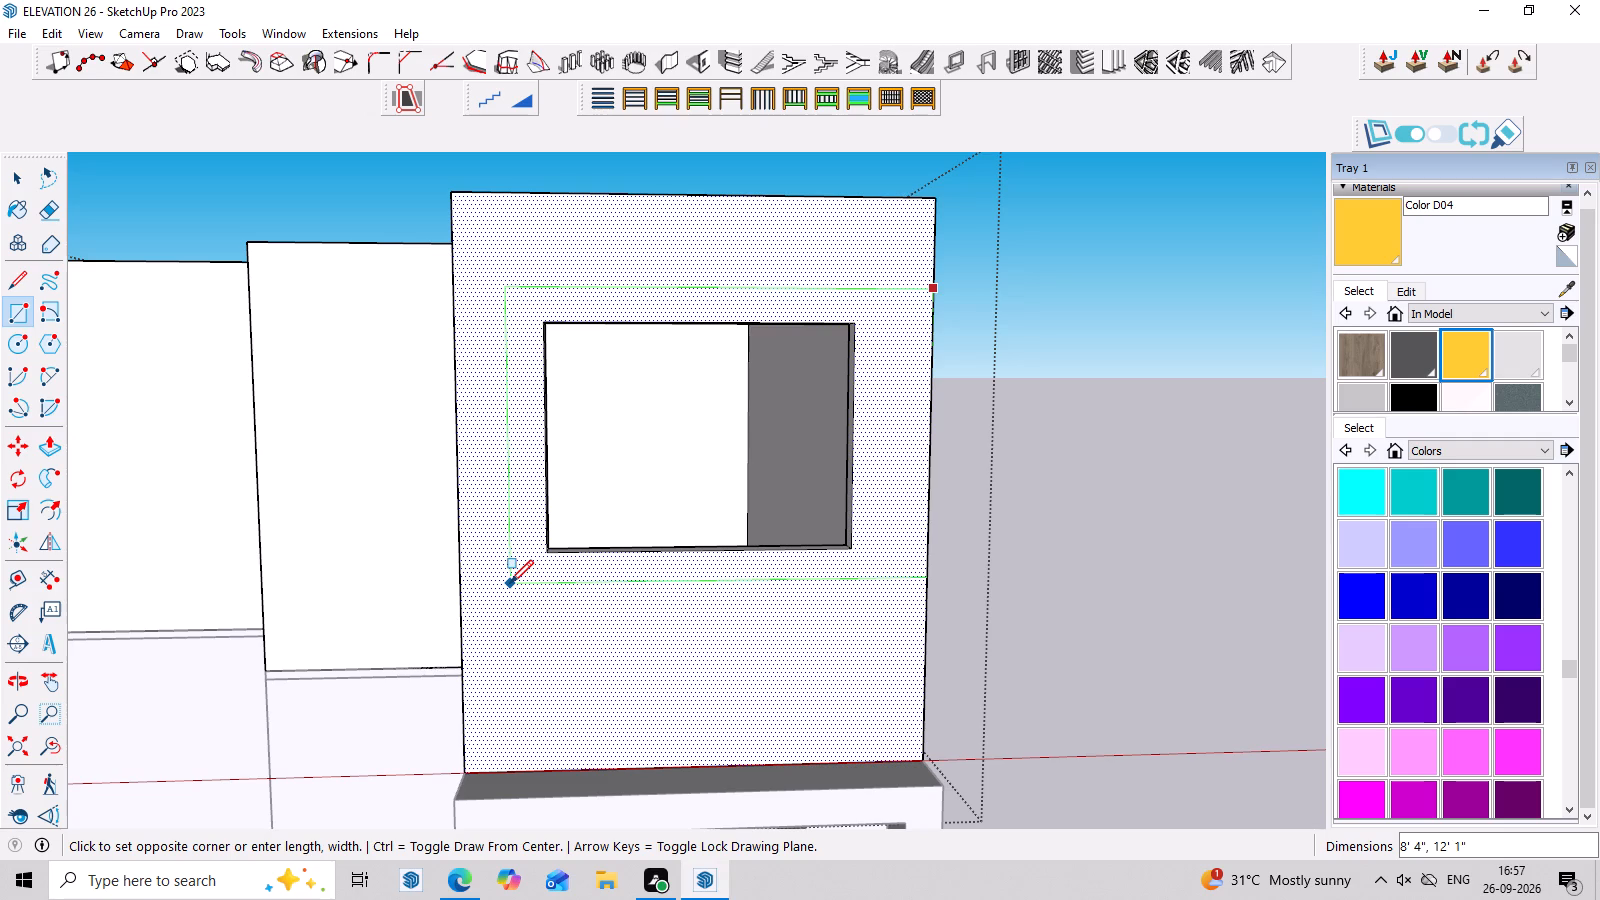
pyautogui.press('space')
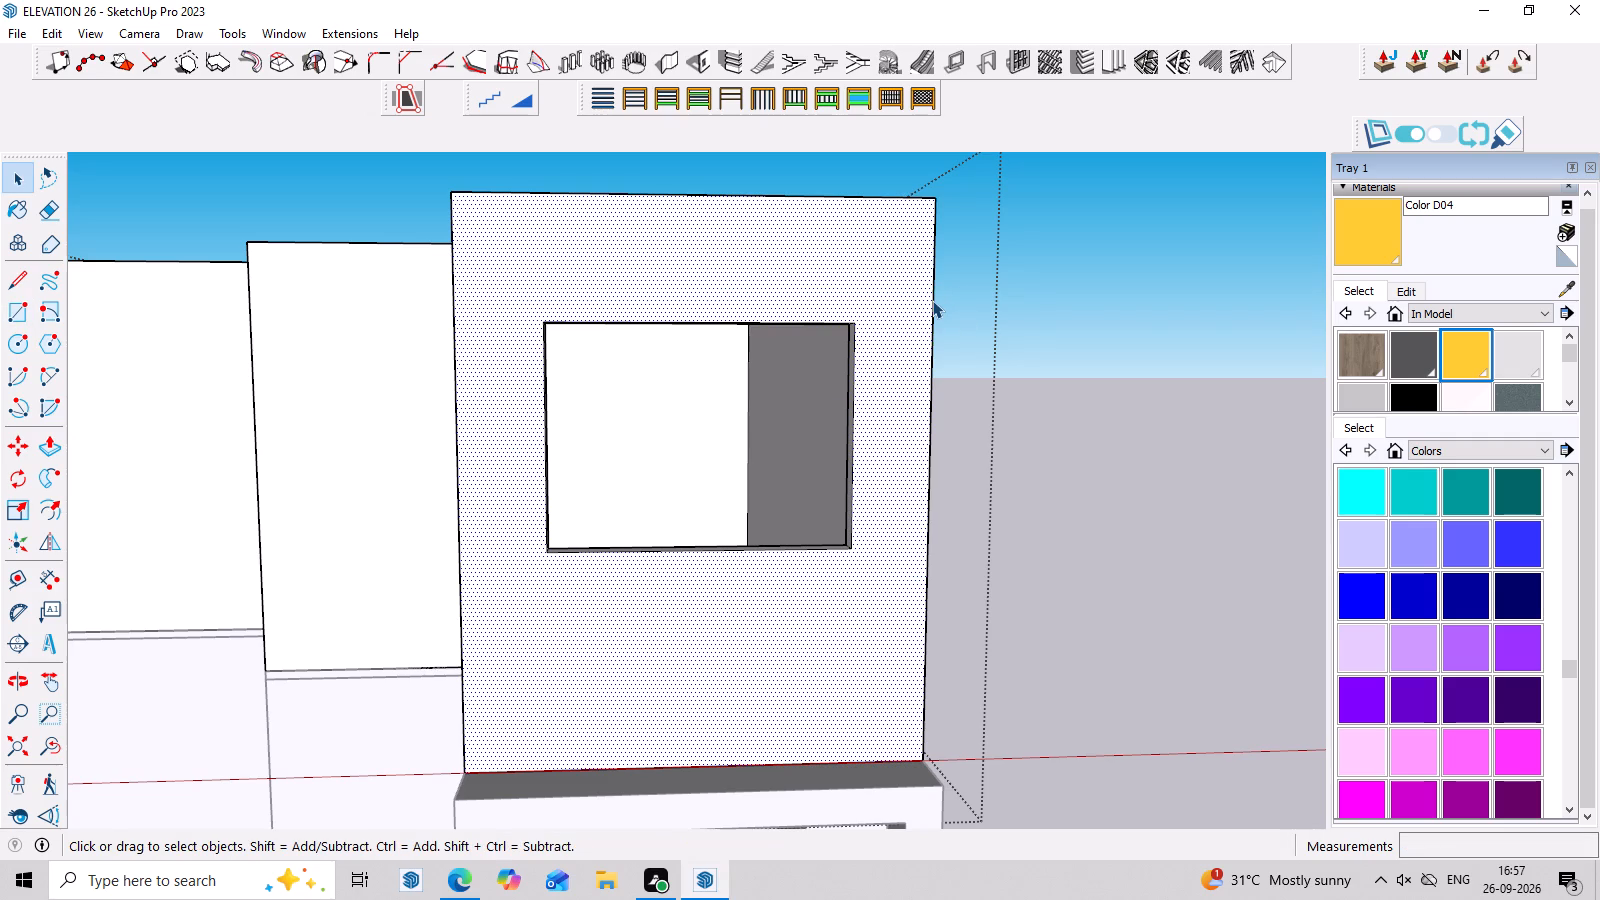
# Draw a rectangle about 8' by 11' 9" around the upper-floor opening, starting on the front wall's outer edge.
pyautogui.press('r')
pyautogui.click(932, 300)
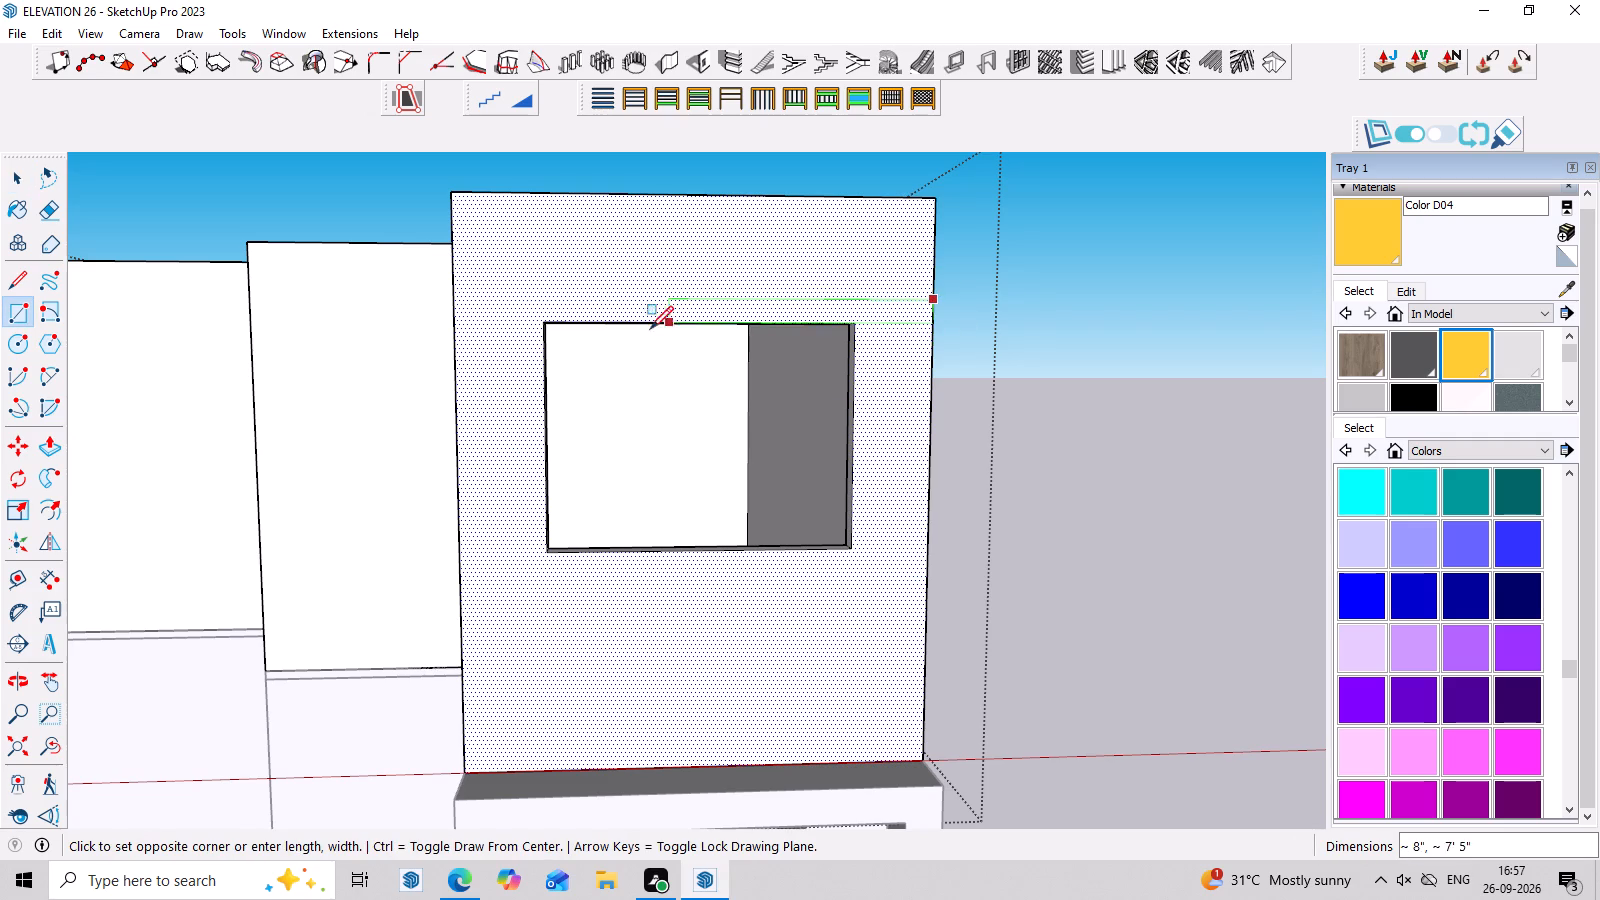
pyautogui.click(522, 582)
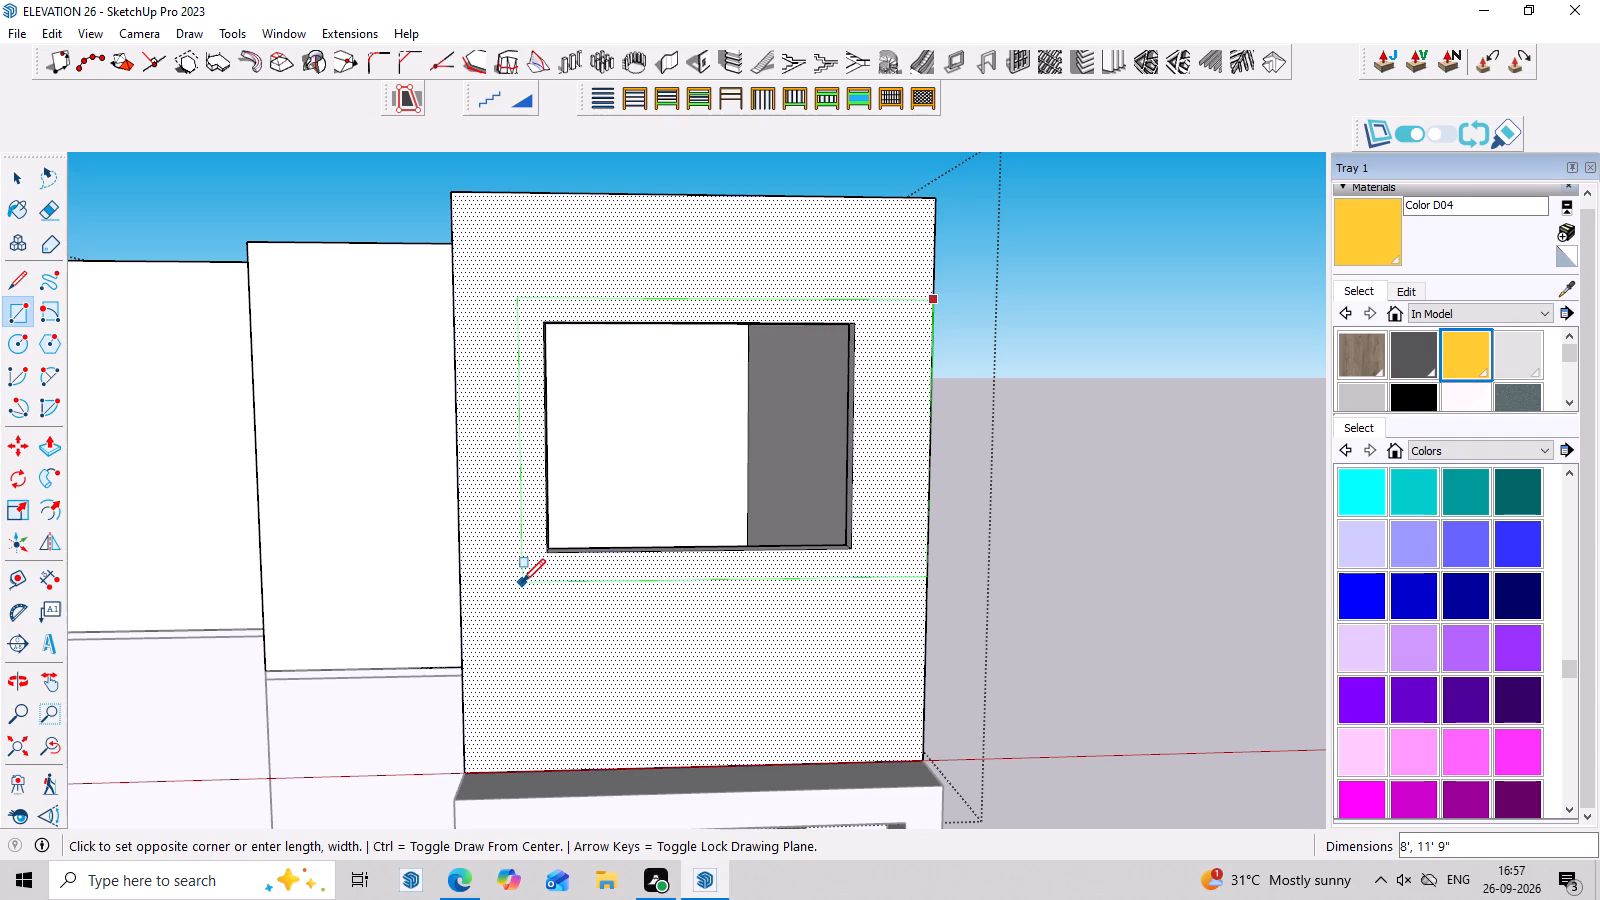
# Make a group from the rectangular border face around the upper-floor opening together with its edges.
pyautogui.press('space')
pyautogui.click(901, 400)
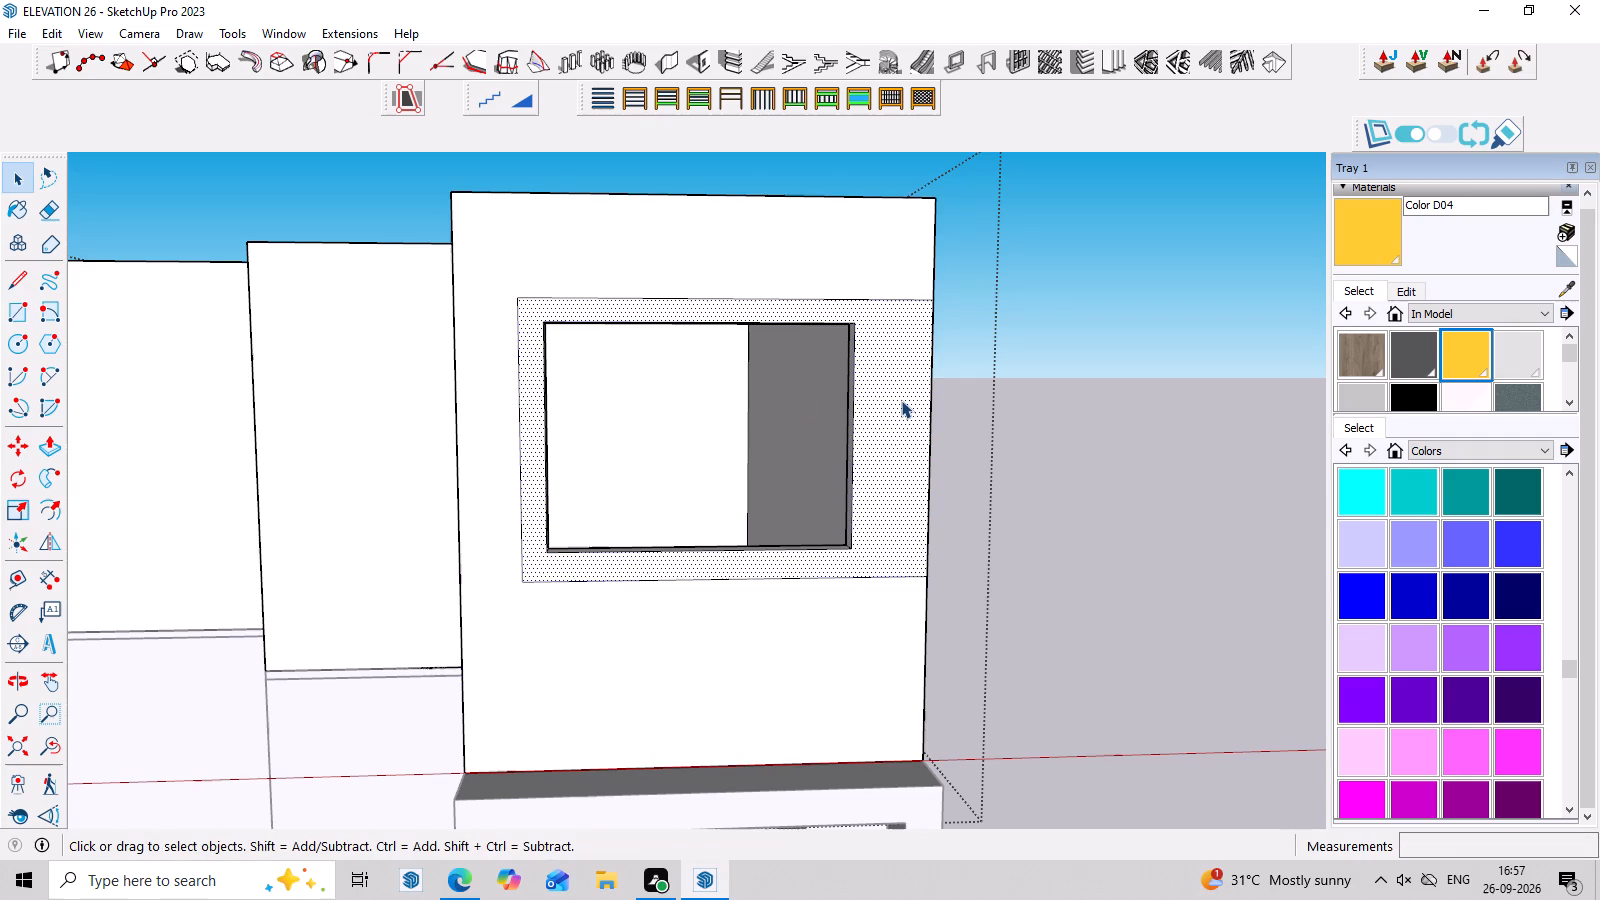
pyautogui.moveTo(901, 400); pyautogui.dragTo(733, 431, button='middle')
pyautogui.moveTo(922, 436); pyautogui.dragTo(1120, 594, button='middle')
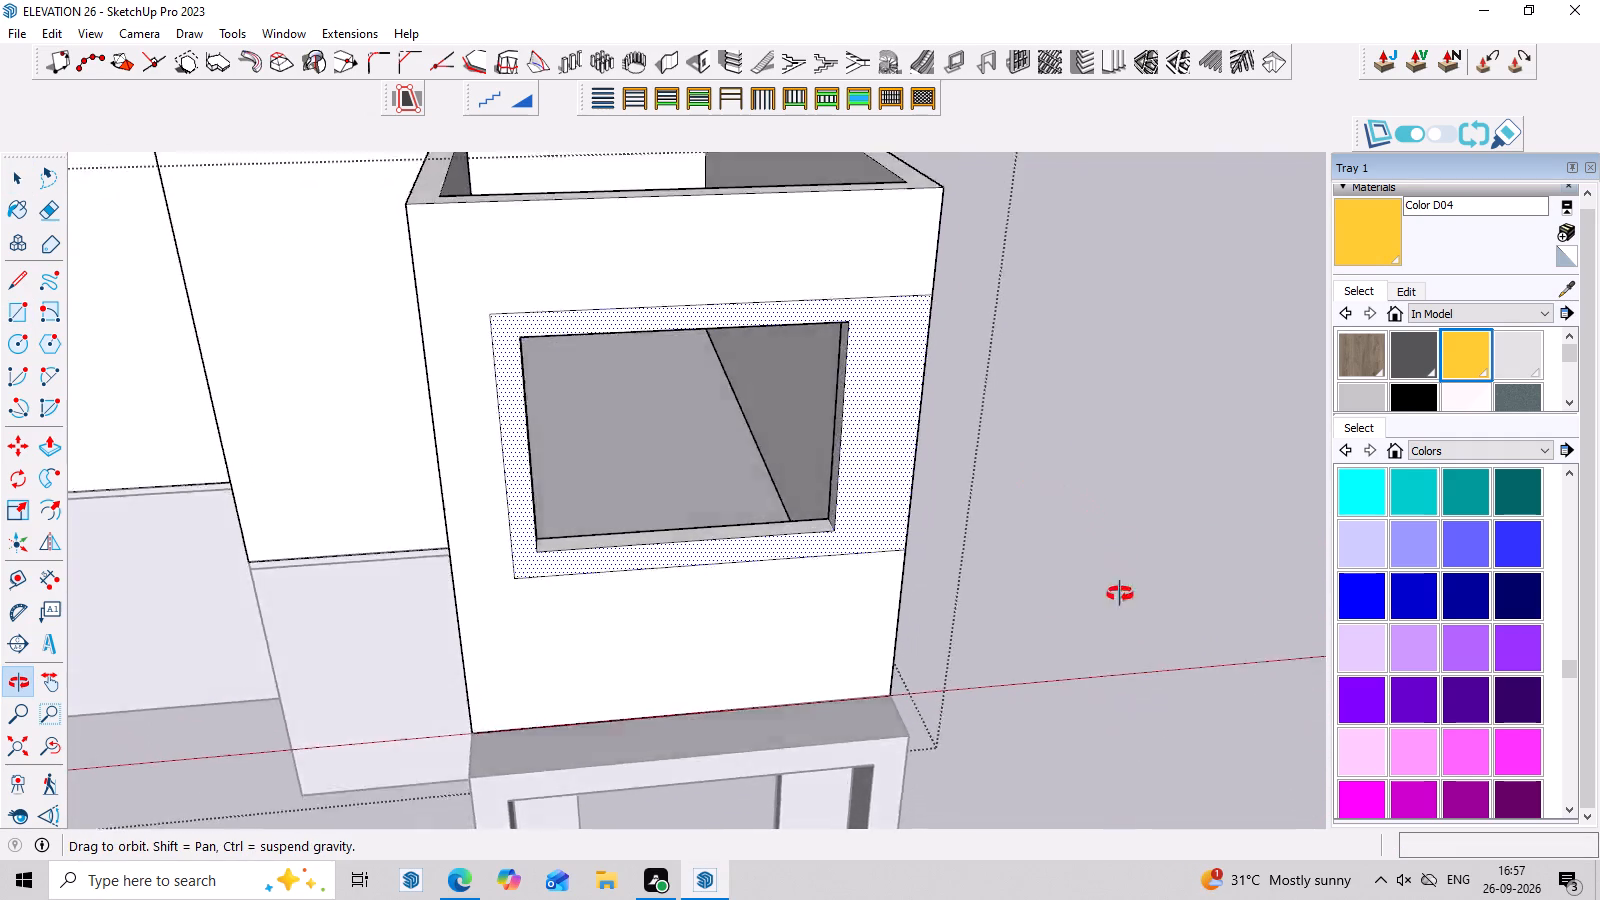
pyautogui.moveTo(1120, 594); pyautogui.dragTo(1128, 649, button='middle')
pyautogui.doubleClick(900, 396)
pyautogui.rightClick(900, 396)
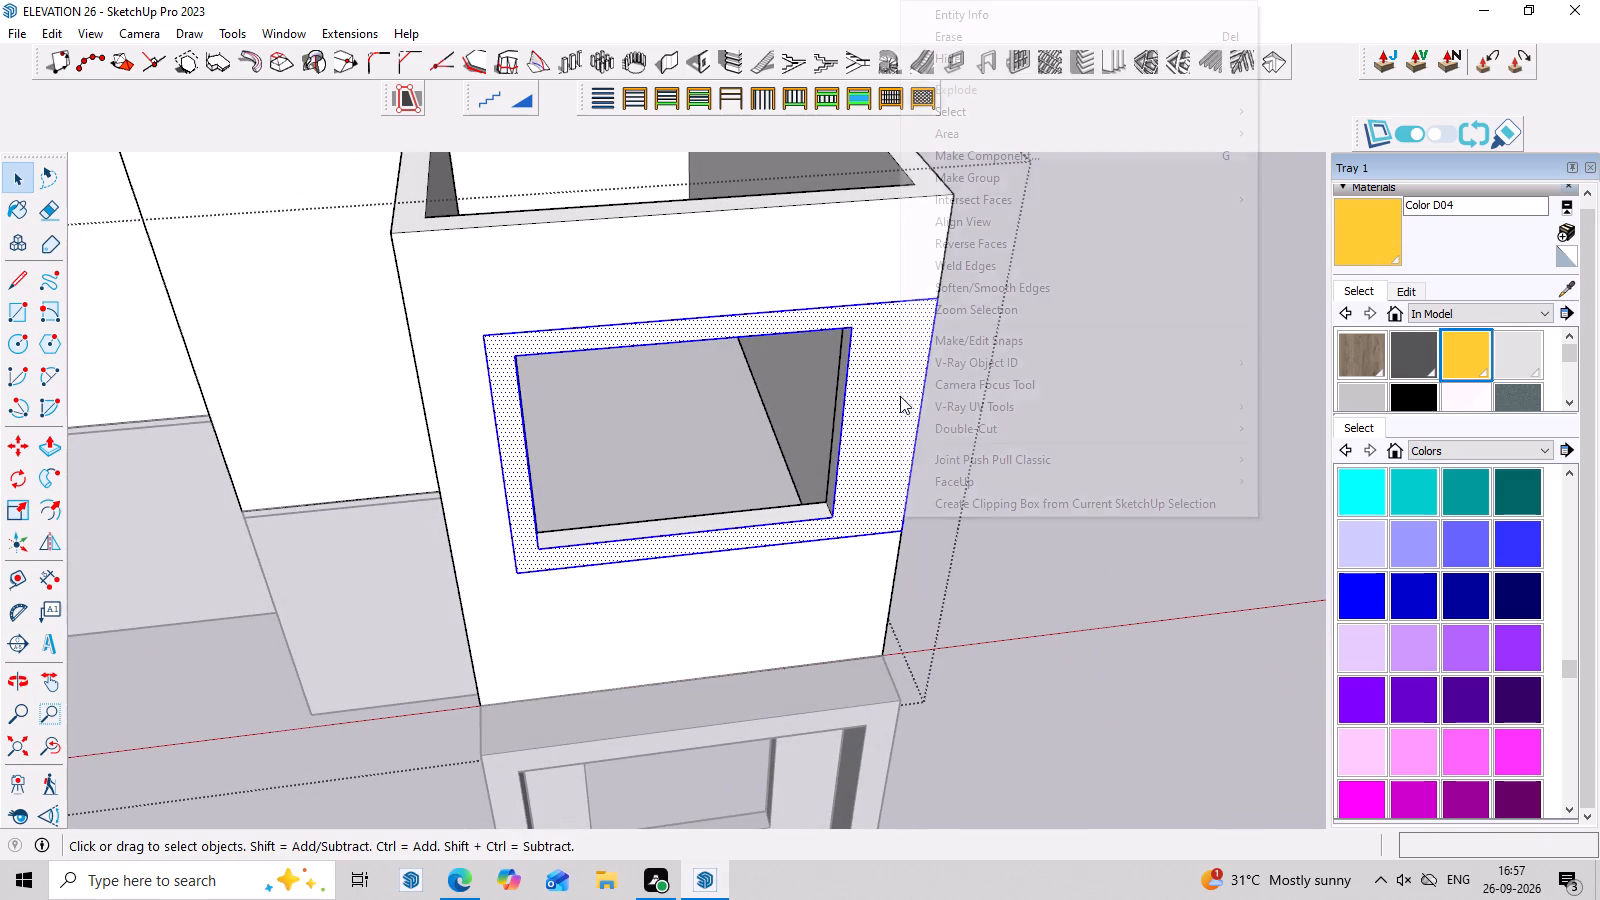
pyautogui.click(1017, 171)
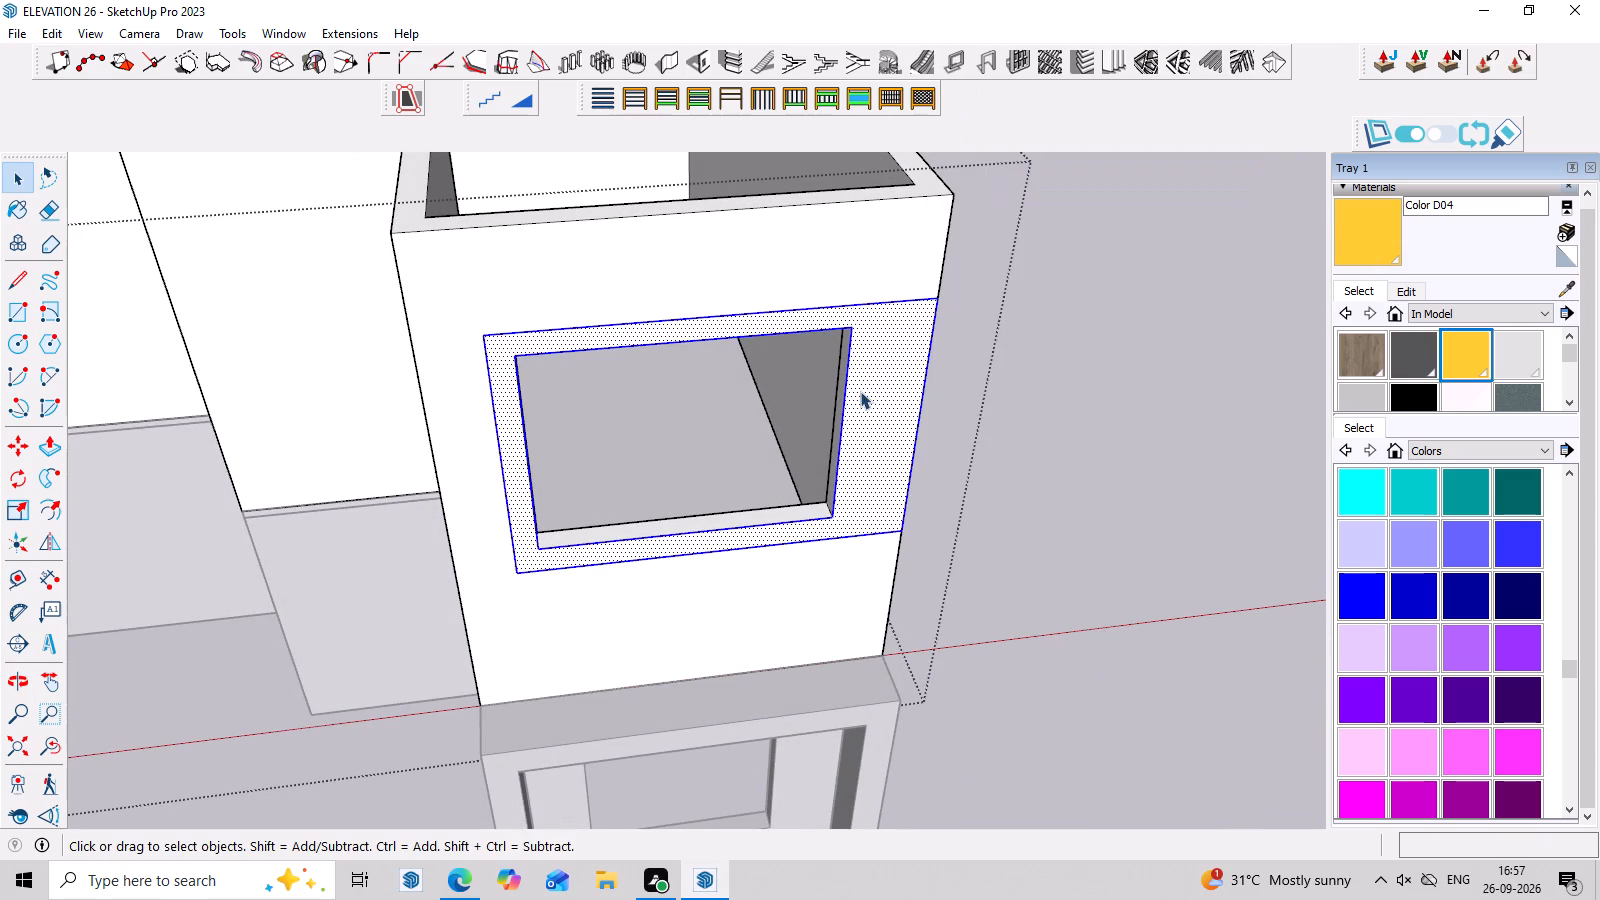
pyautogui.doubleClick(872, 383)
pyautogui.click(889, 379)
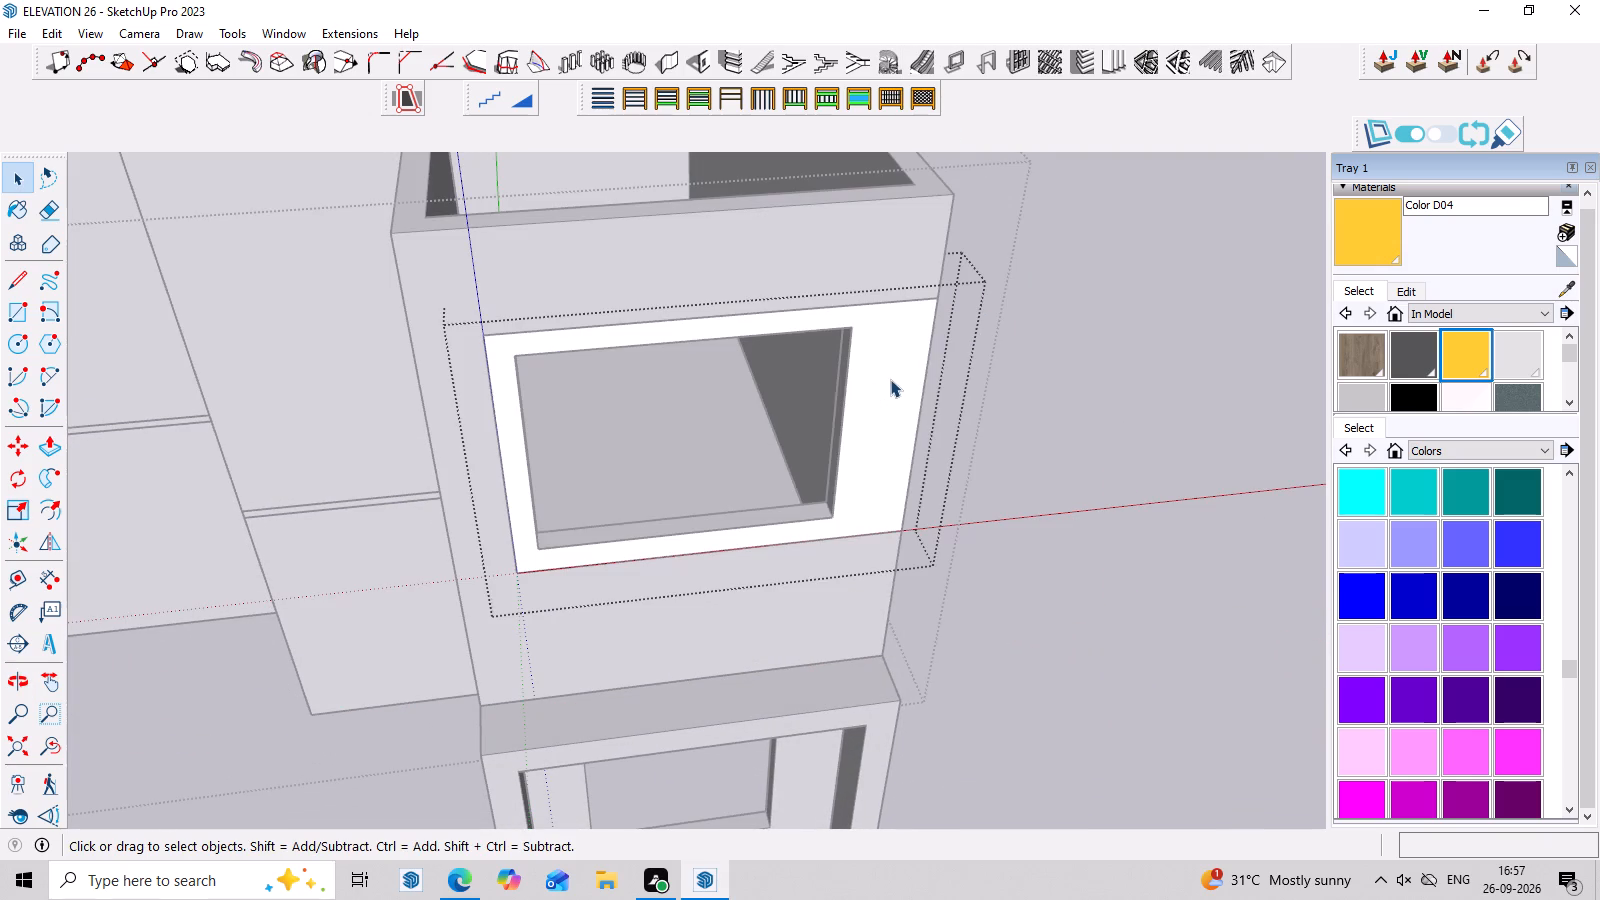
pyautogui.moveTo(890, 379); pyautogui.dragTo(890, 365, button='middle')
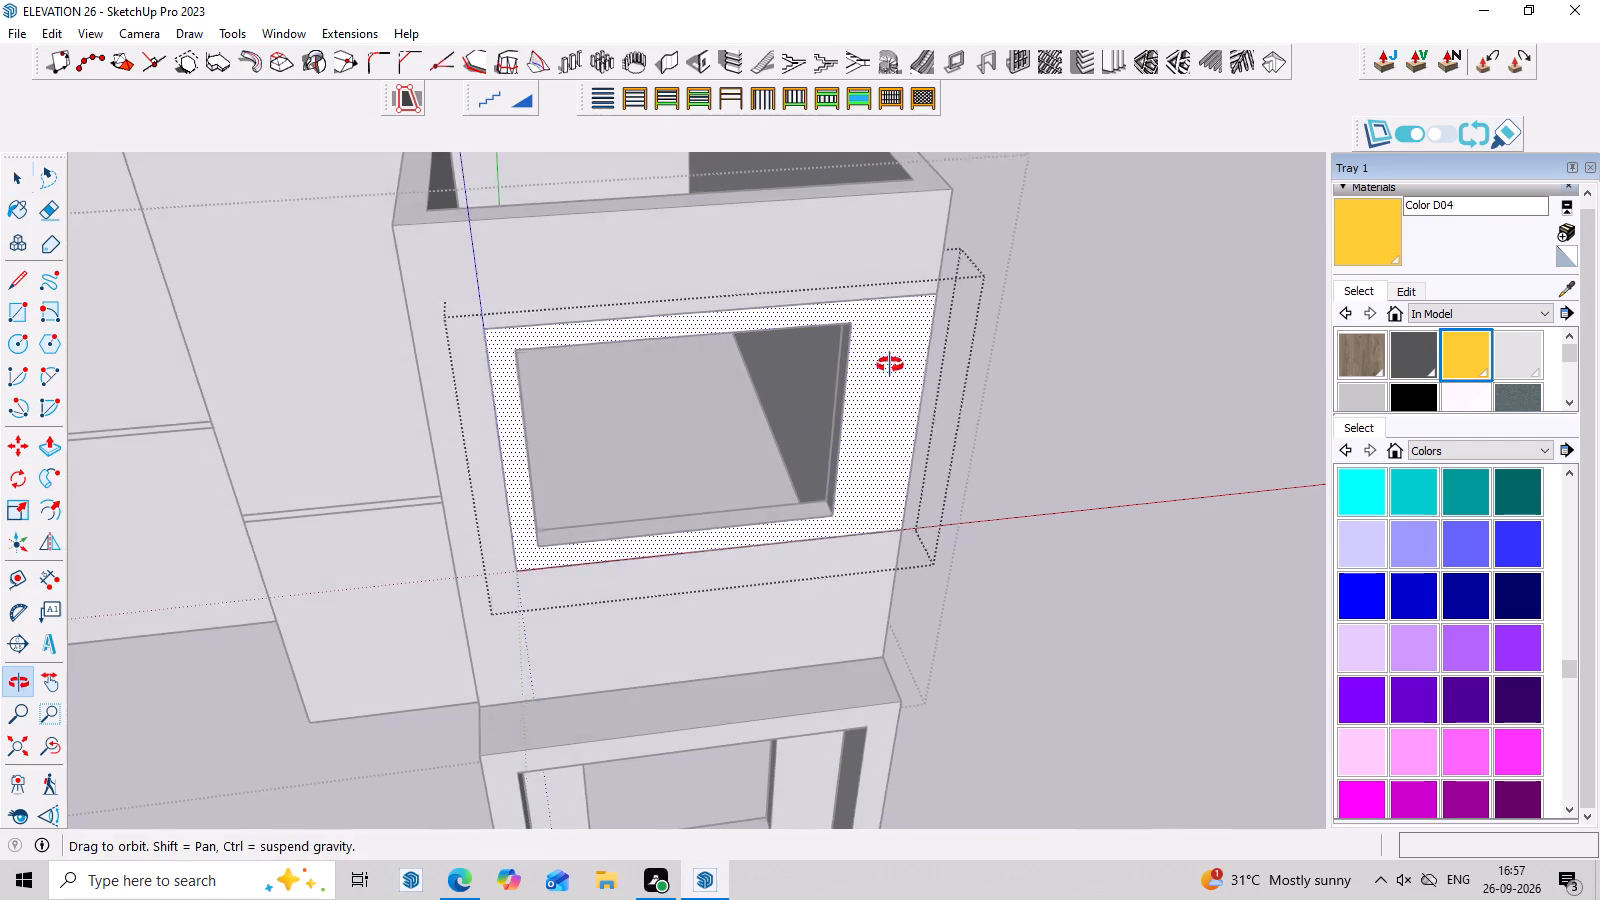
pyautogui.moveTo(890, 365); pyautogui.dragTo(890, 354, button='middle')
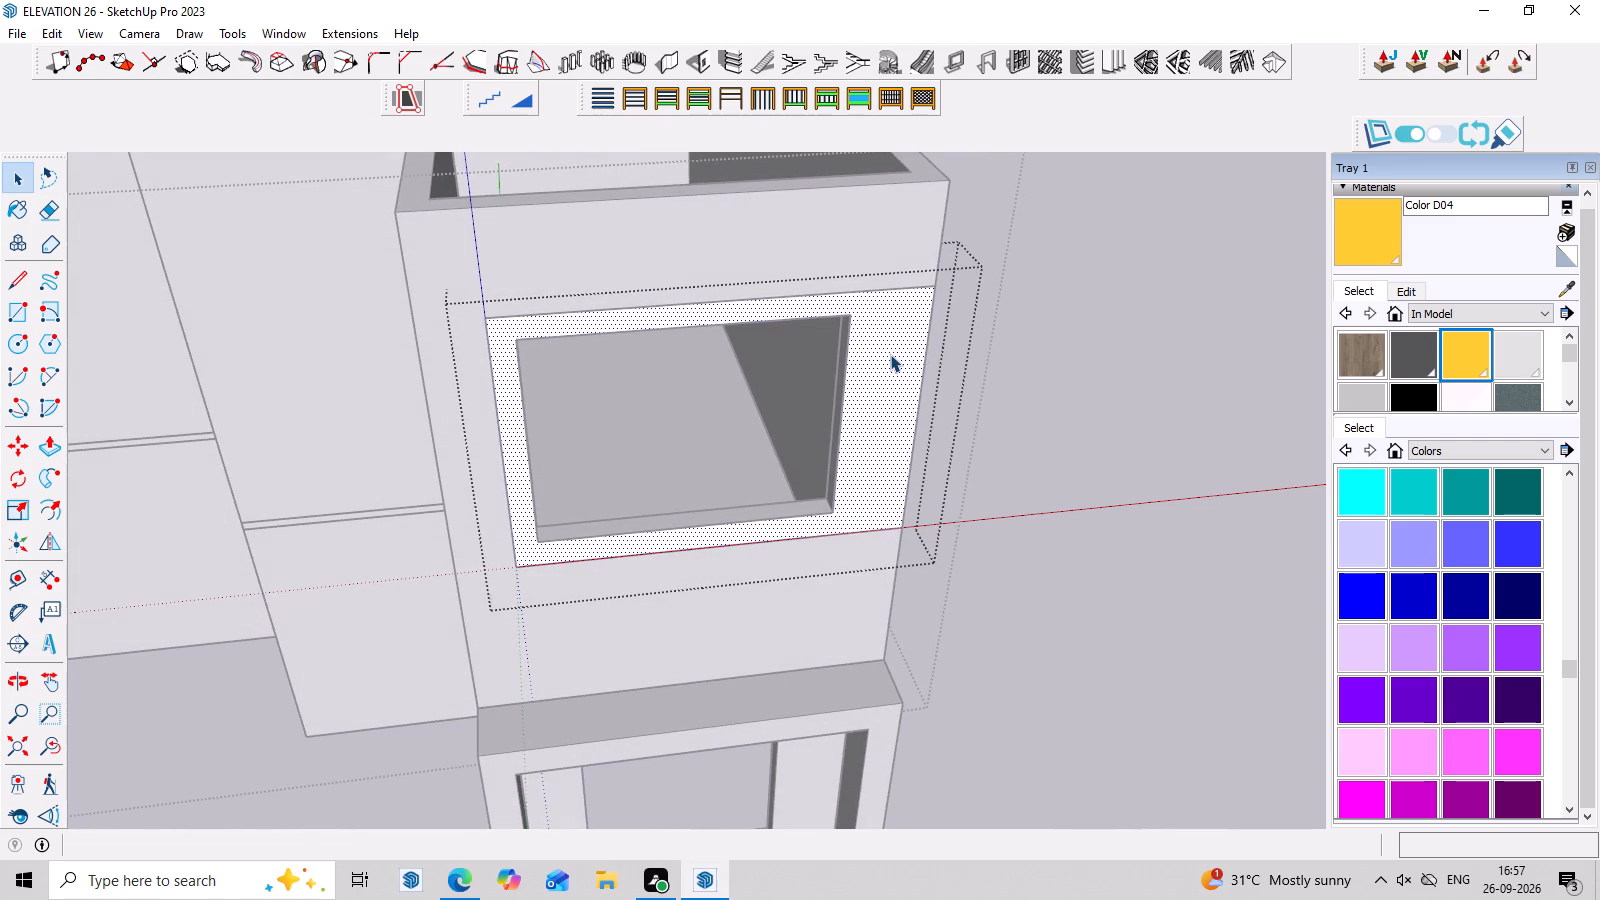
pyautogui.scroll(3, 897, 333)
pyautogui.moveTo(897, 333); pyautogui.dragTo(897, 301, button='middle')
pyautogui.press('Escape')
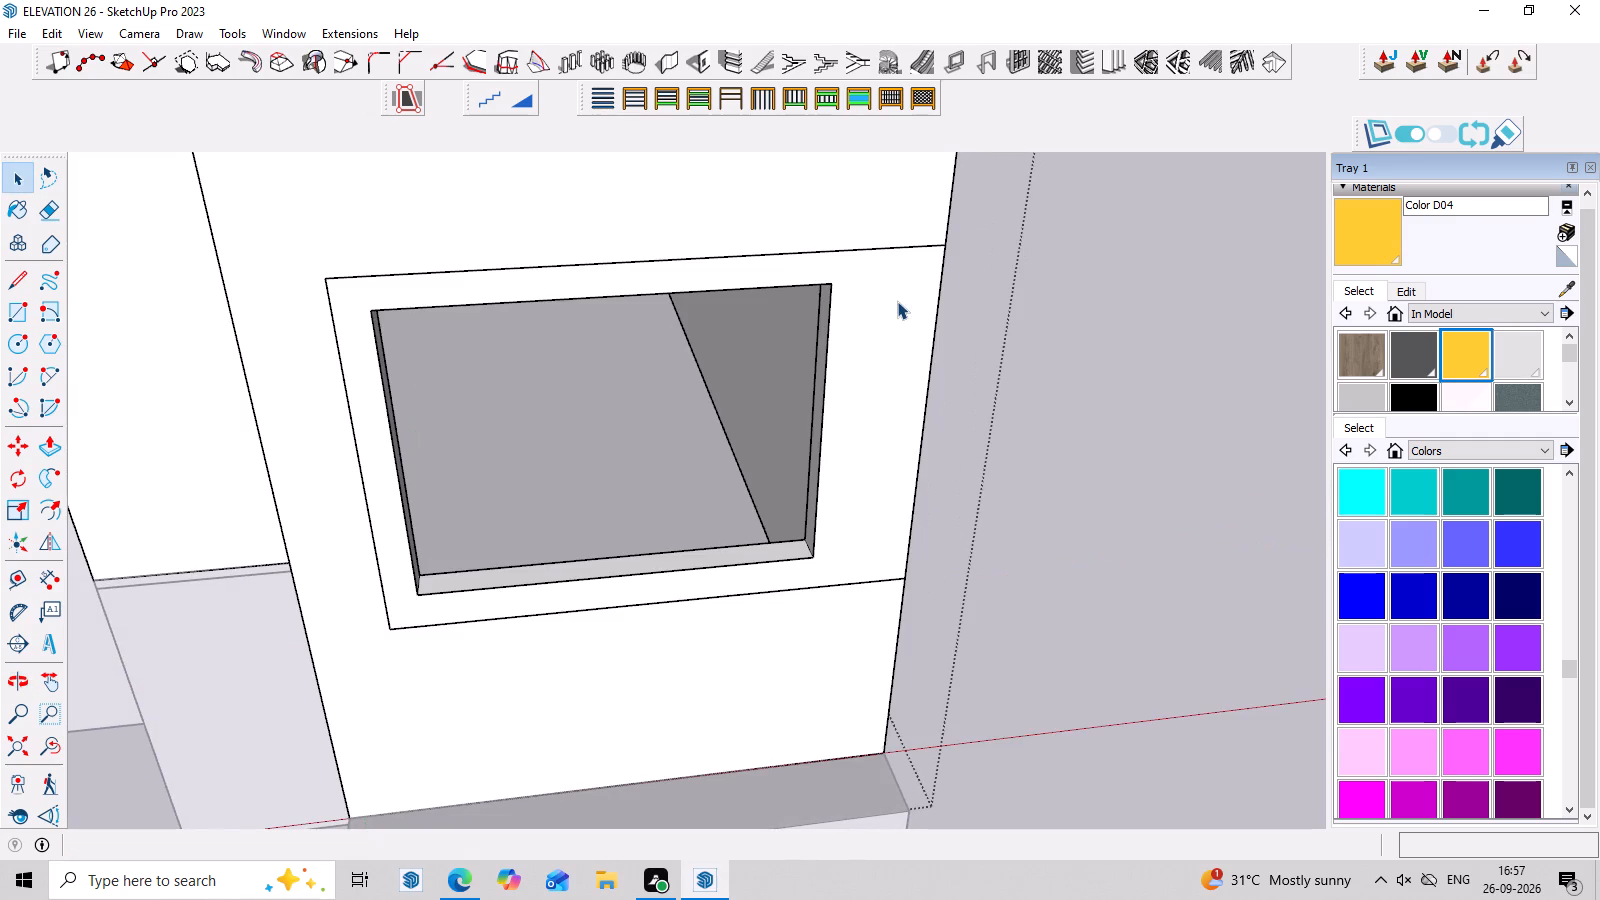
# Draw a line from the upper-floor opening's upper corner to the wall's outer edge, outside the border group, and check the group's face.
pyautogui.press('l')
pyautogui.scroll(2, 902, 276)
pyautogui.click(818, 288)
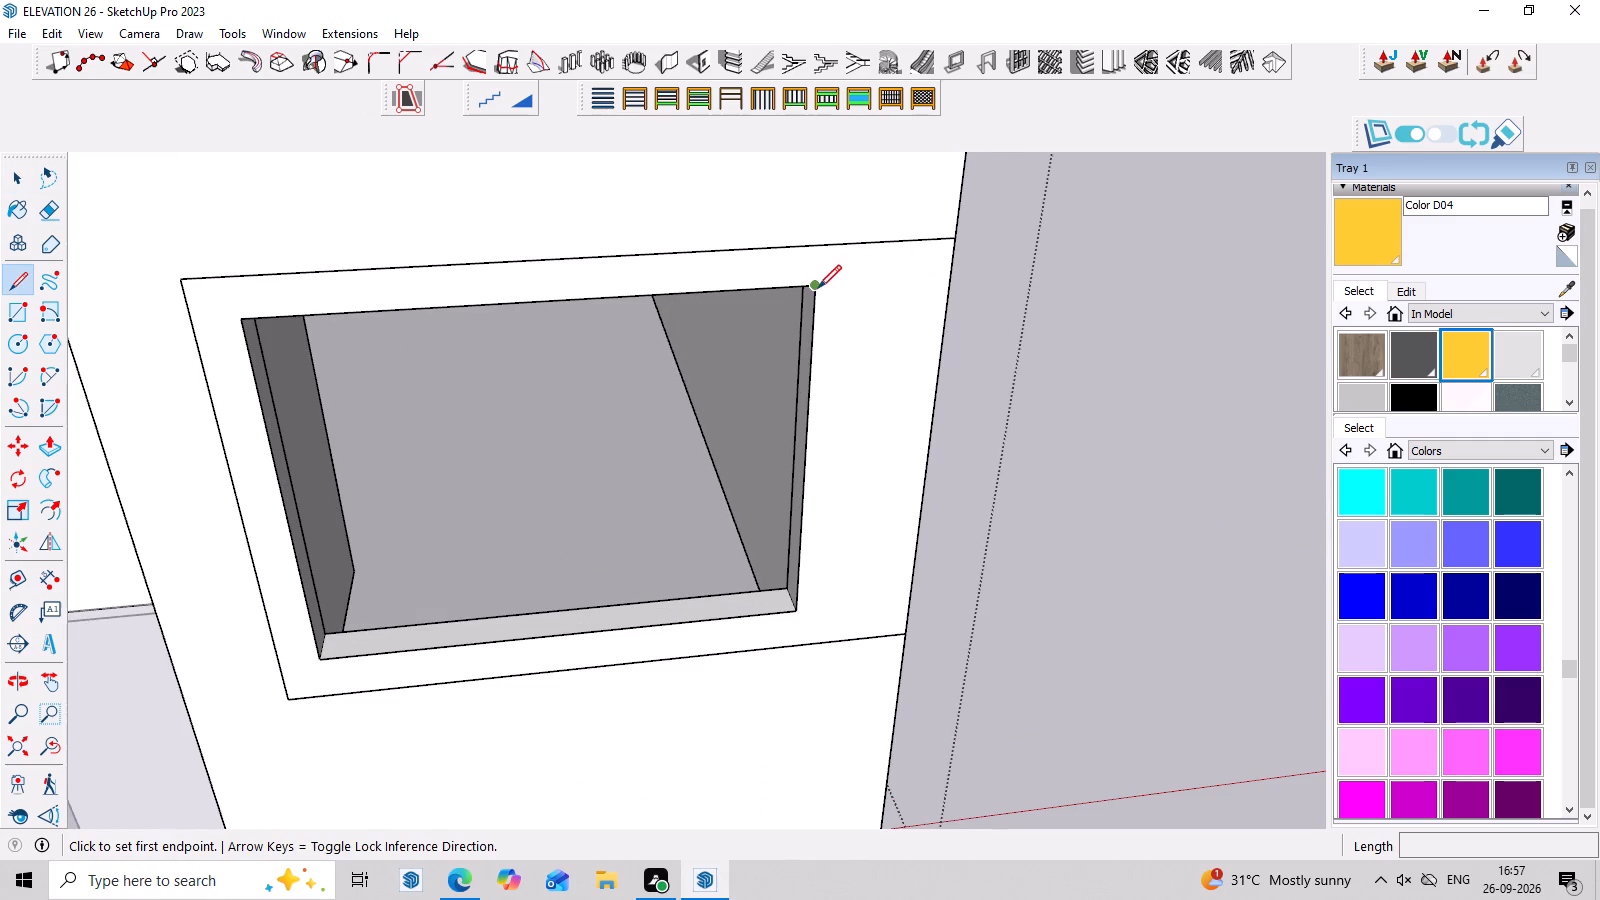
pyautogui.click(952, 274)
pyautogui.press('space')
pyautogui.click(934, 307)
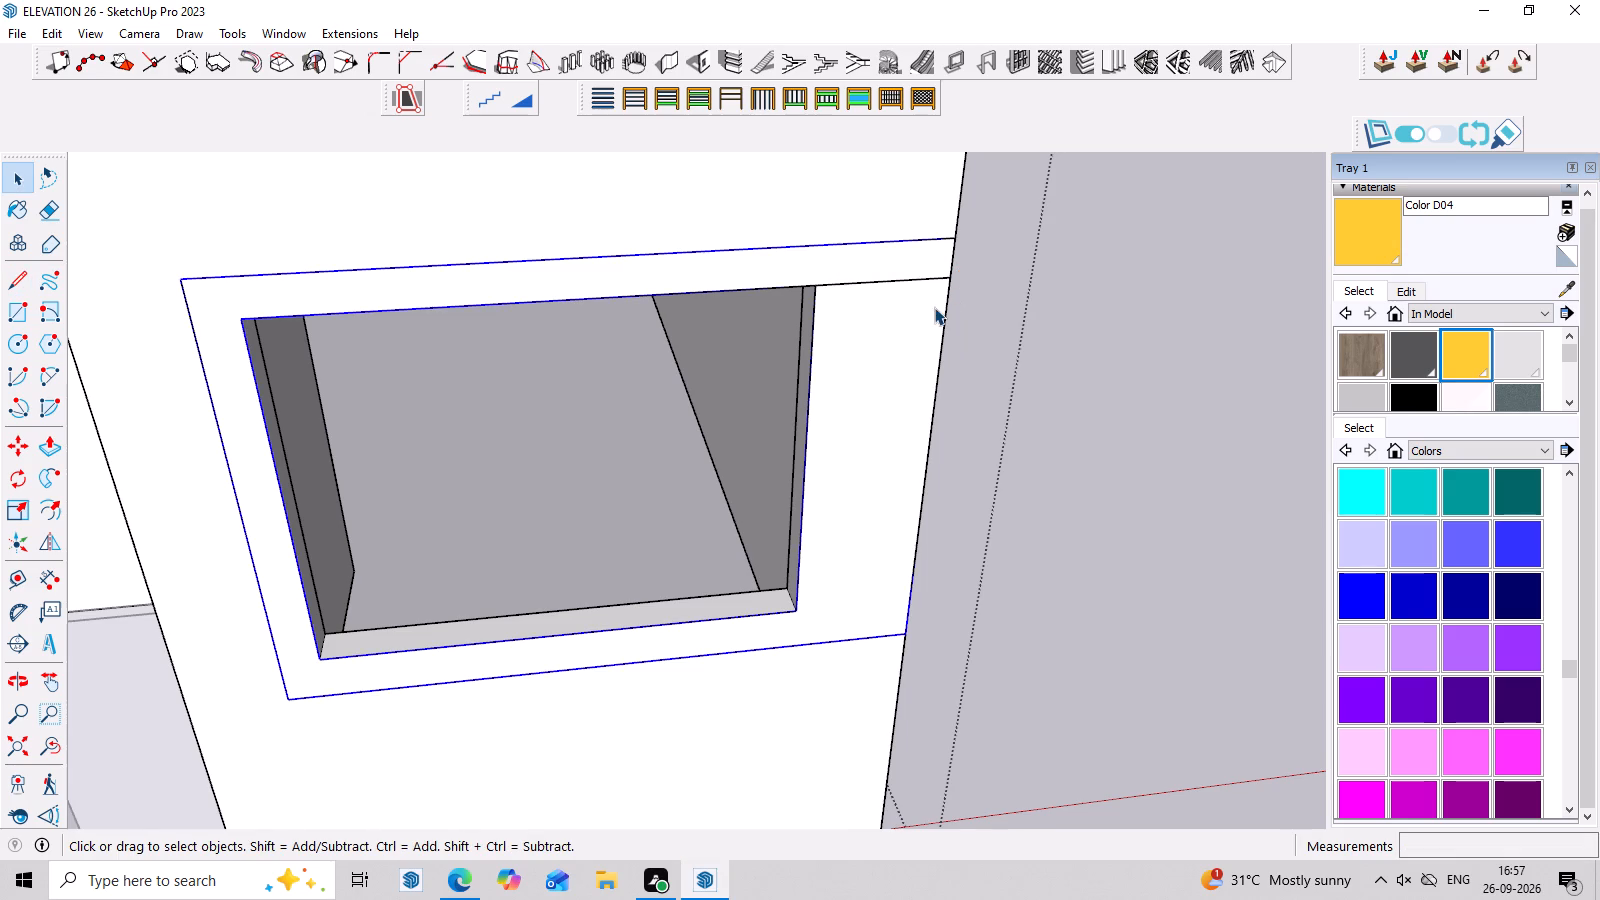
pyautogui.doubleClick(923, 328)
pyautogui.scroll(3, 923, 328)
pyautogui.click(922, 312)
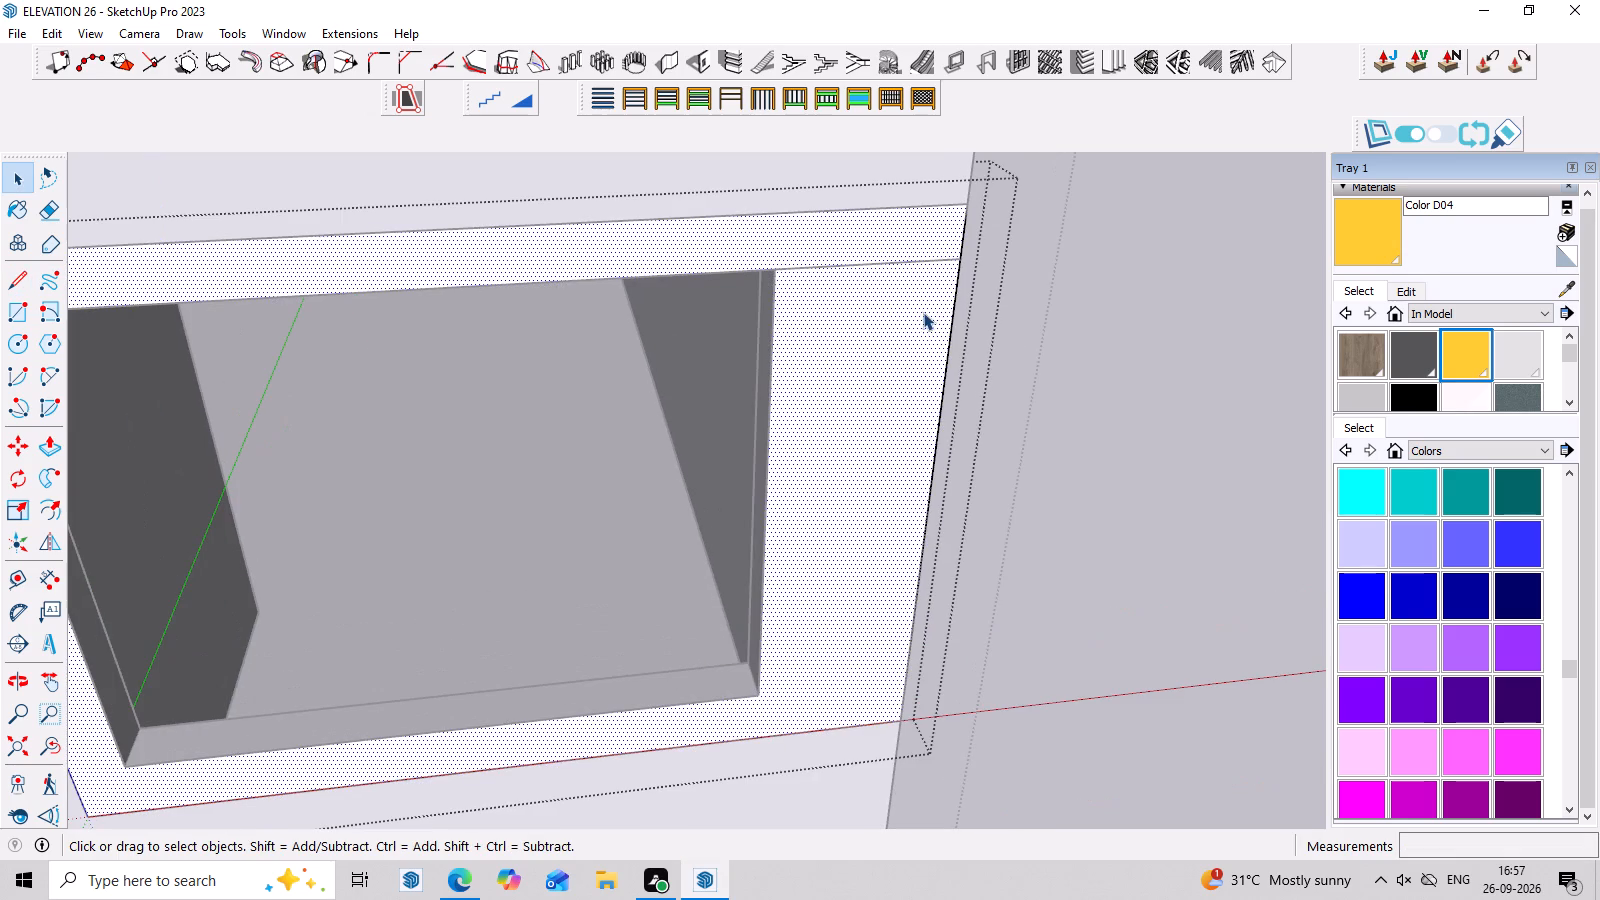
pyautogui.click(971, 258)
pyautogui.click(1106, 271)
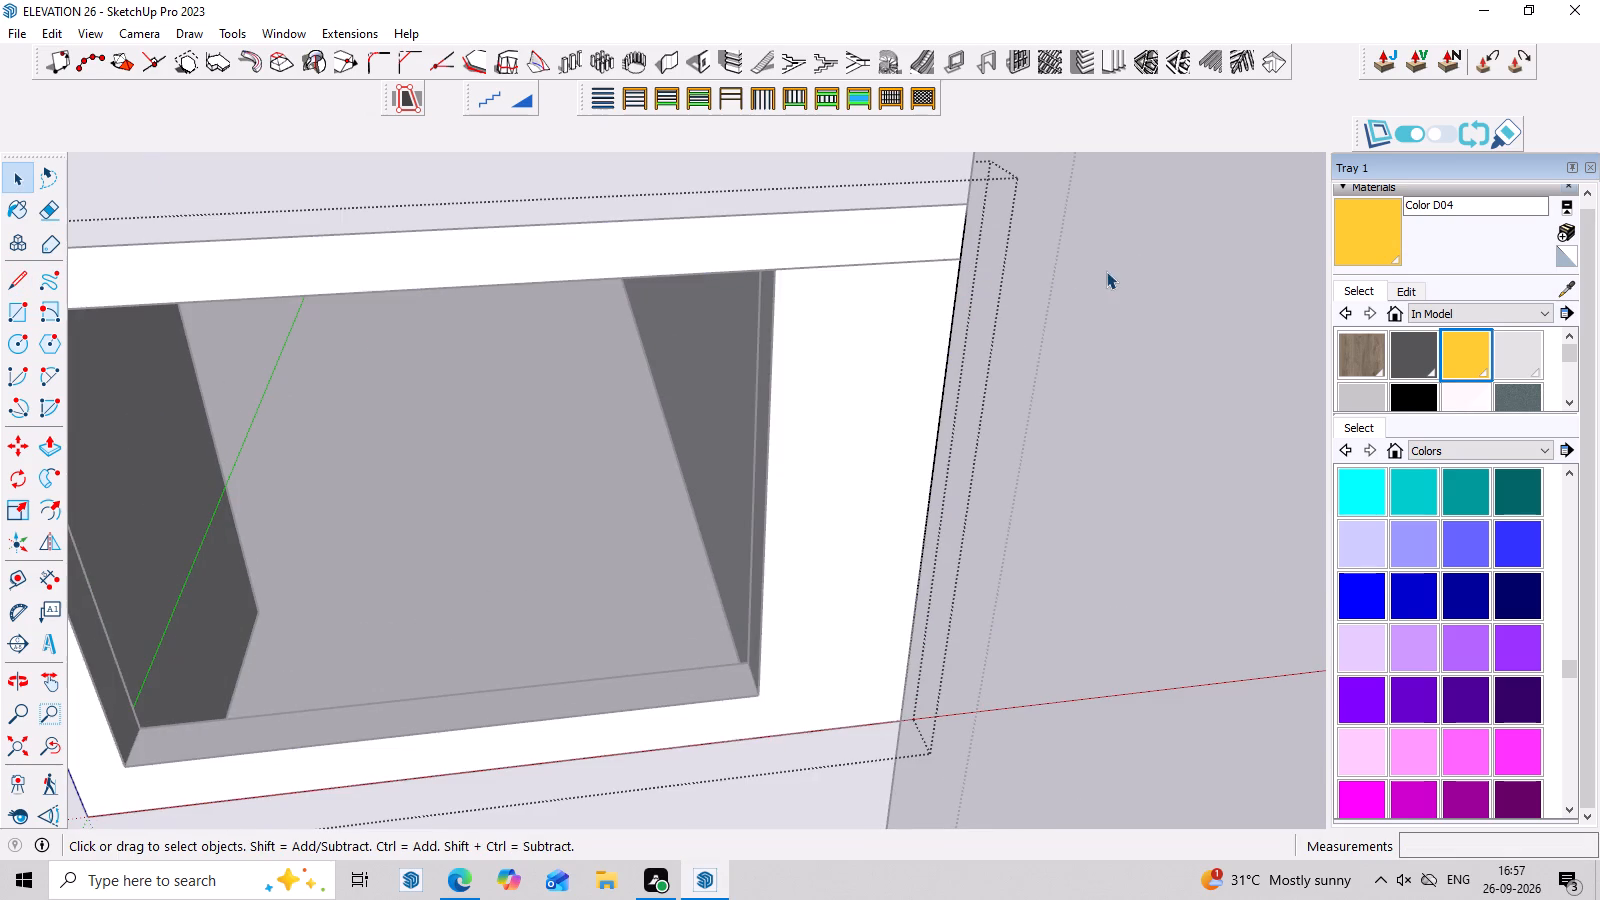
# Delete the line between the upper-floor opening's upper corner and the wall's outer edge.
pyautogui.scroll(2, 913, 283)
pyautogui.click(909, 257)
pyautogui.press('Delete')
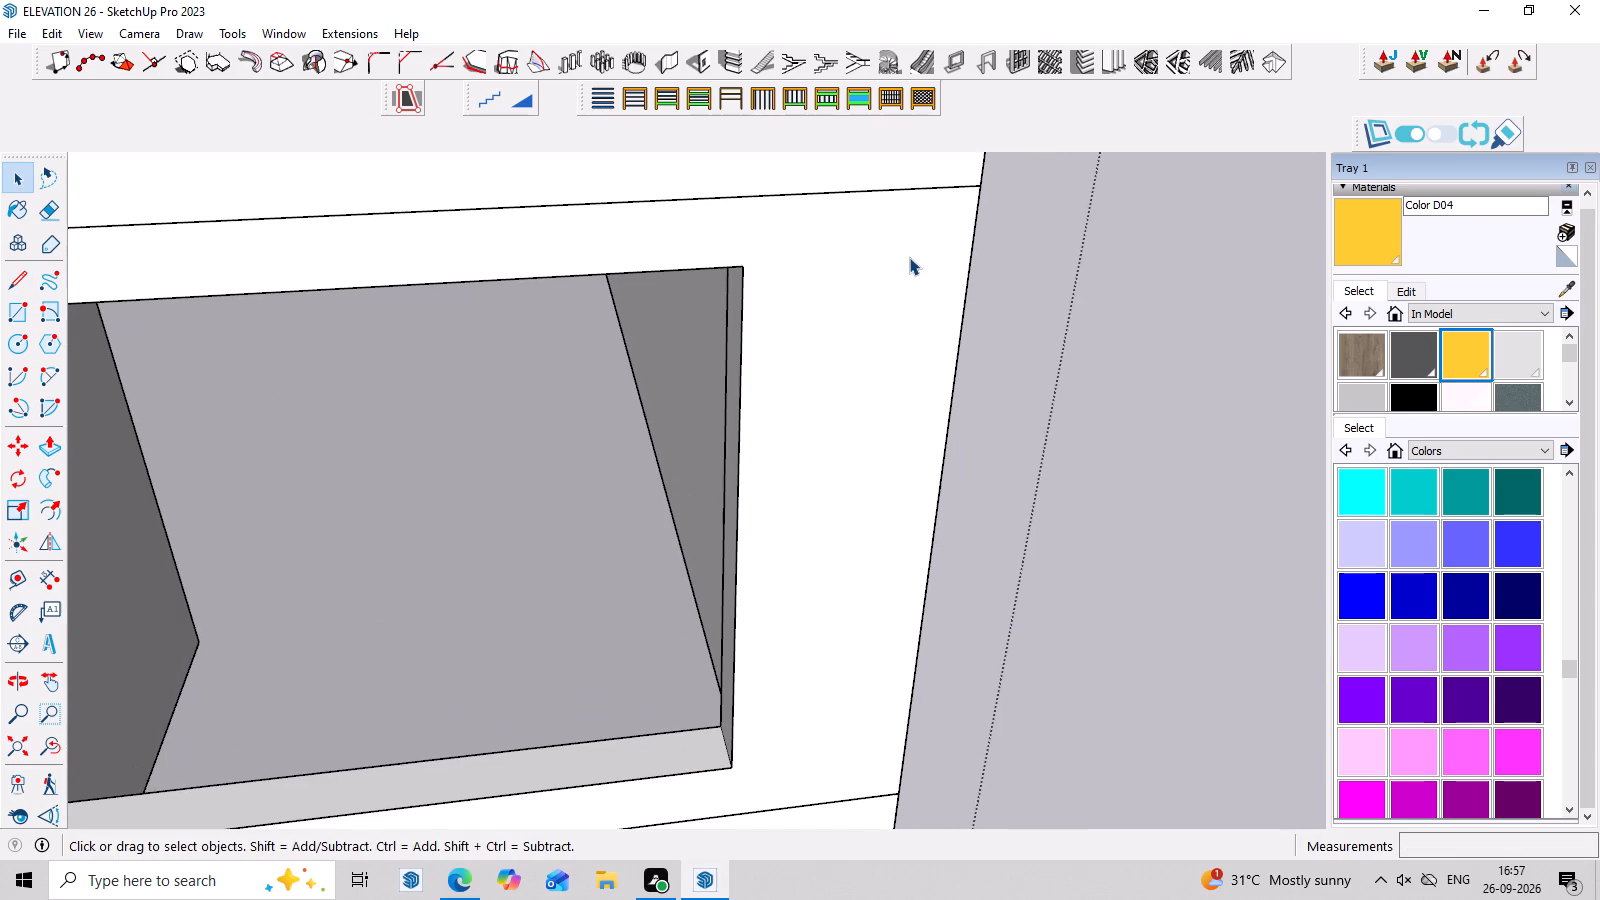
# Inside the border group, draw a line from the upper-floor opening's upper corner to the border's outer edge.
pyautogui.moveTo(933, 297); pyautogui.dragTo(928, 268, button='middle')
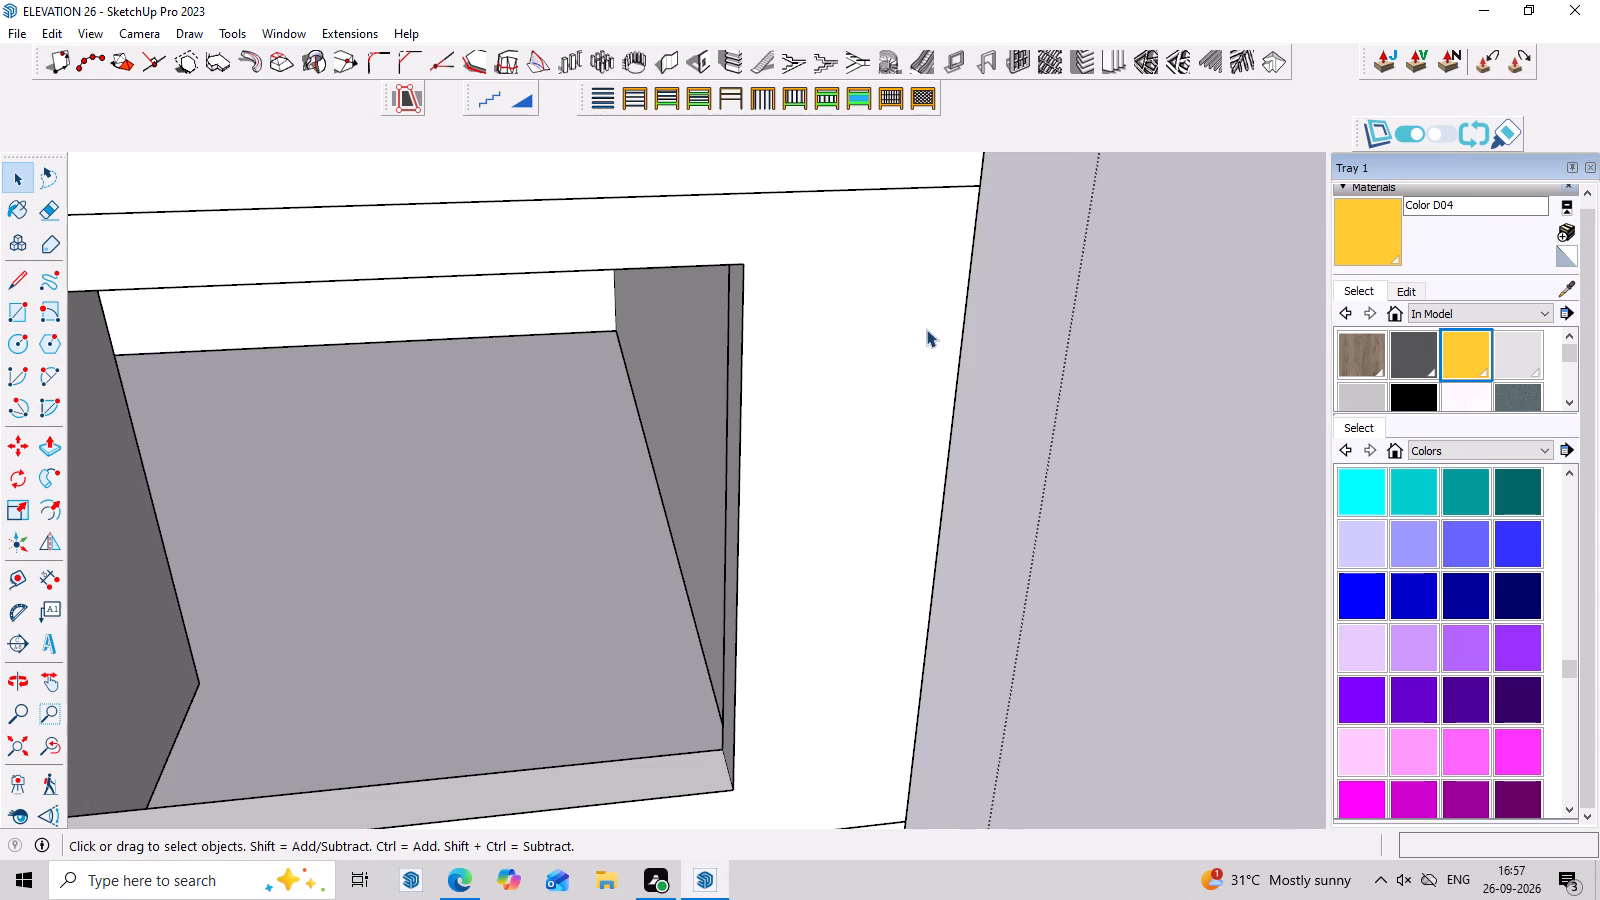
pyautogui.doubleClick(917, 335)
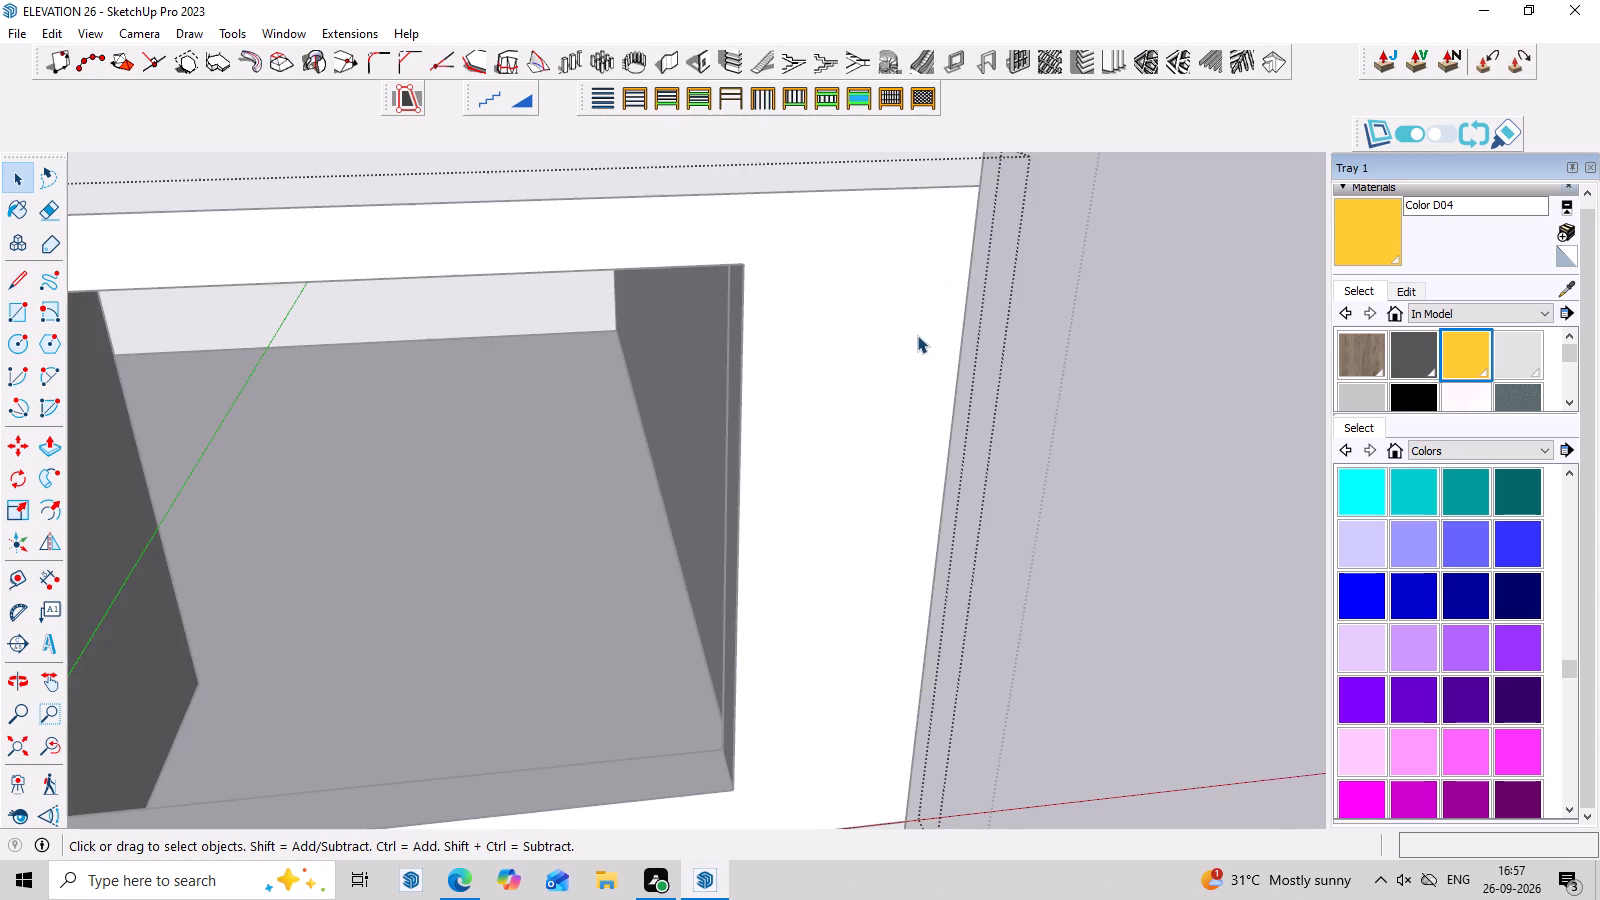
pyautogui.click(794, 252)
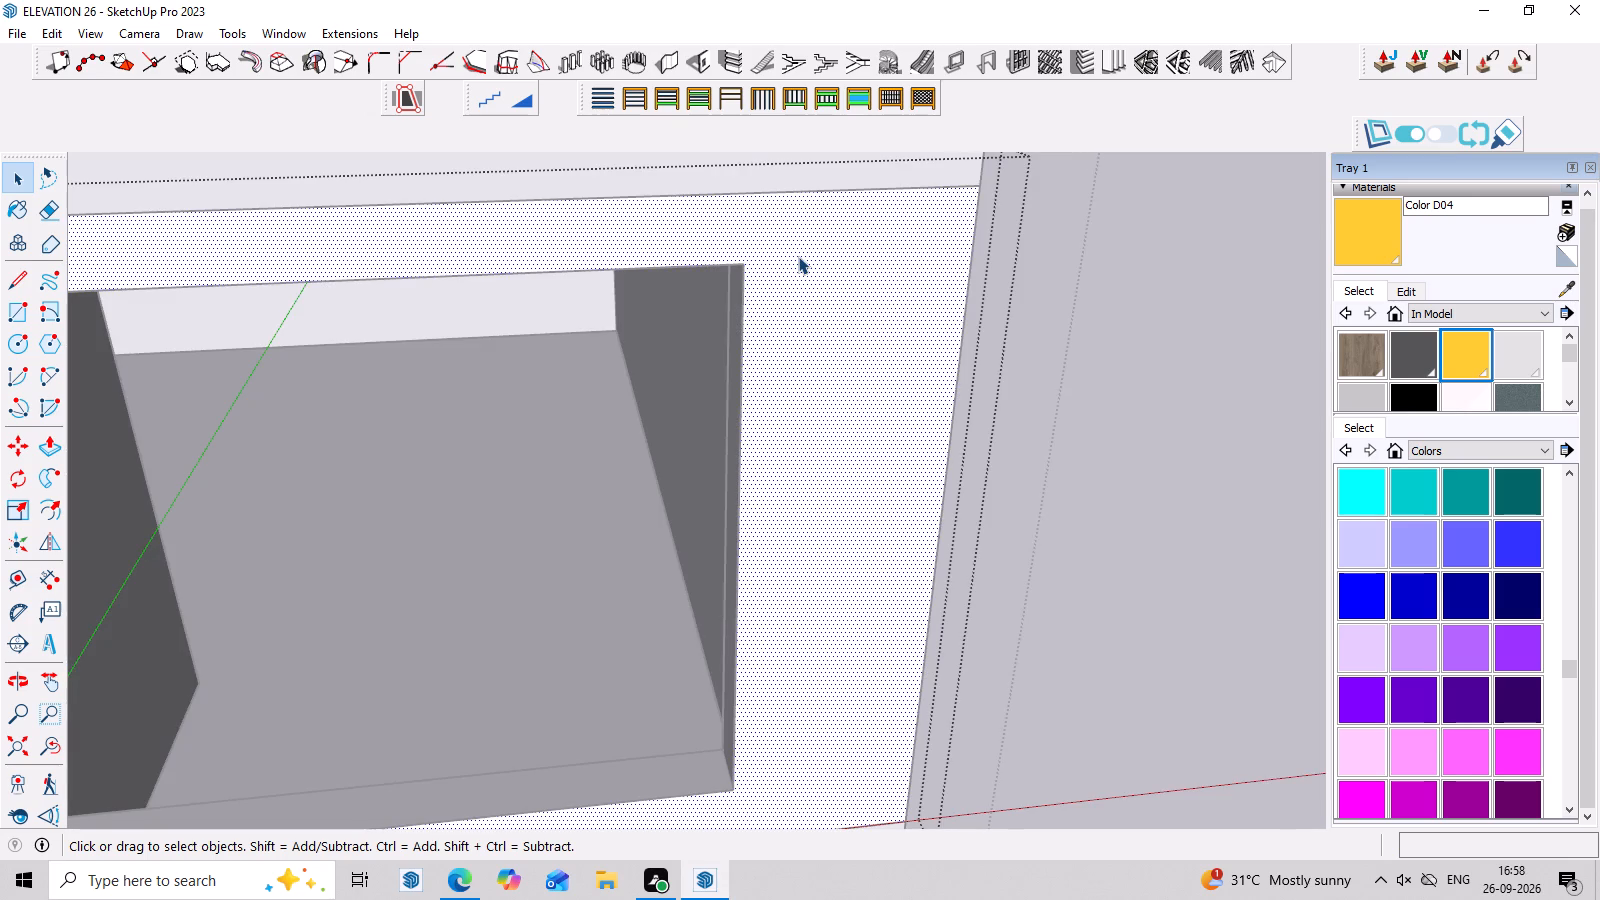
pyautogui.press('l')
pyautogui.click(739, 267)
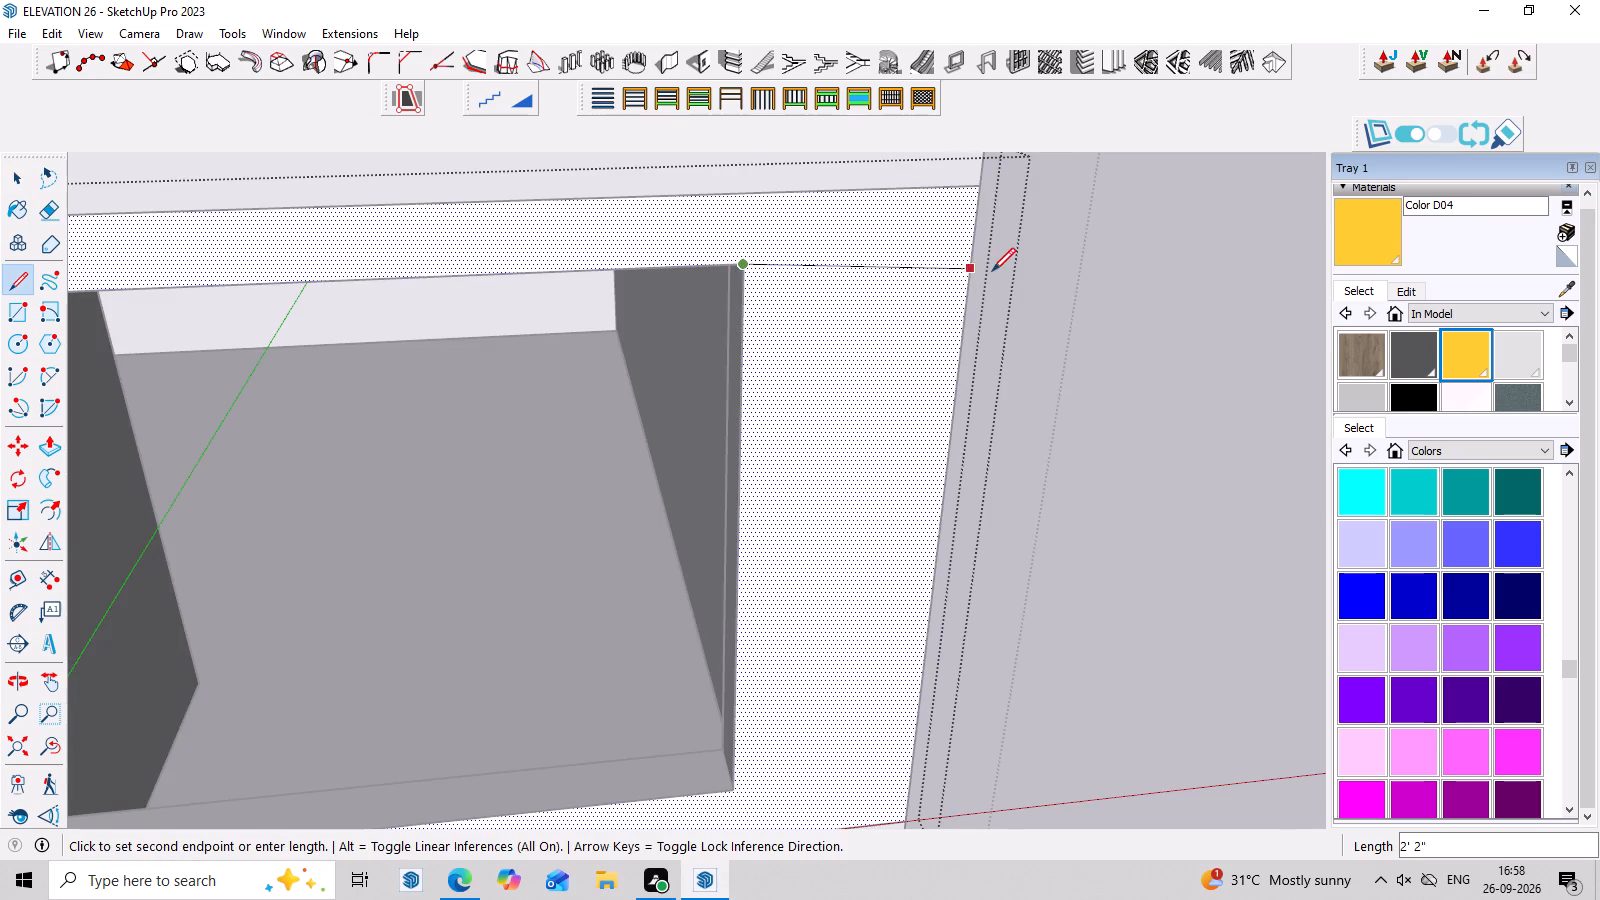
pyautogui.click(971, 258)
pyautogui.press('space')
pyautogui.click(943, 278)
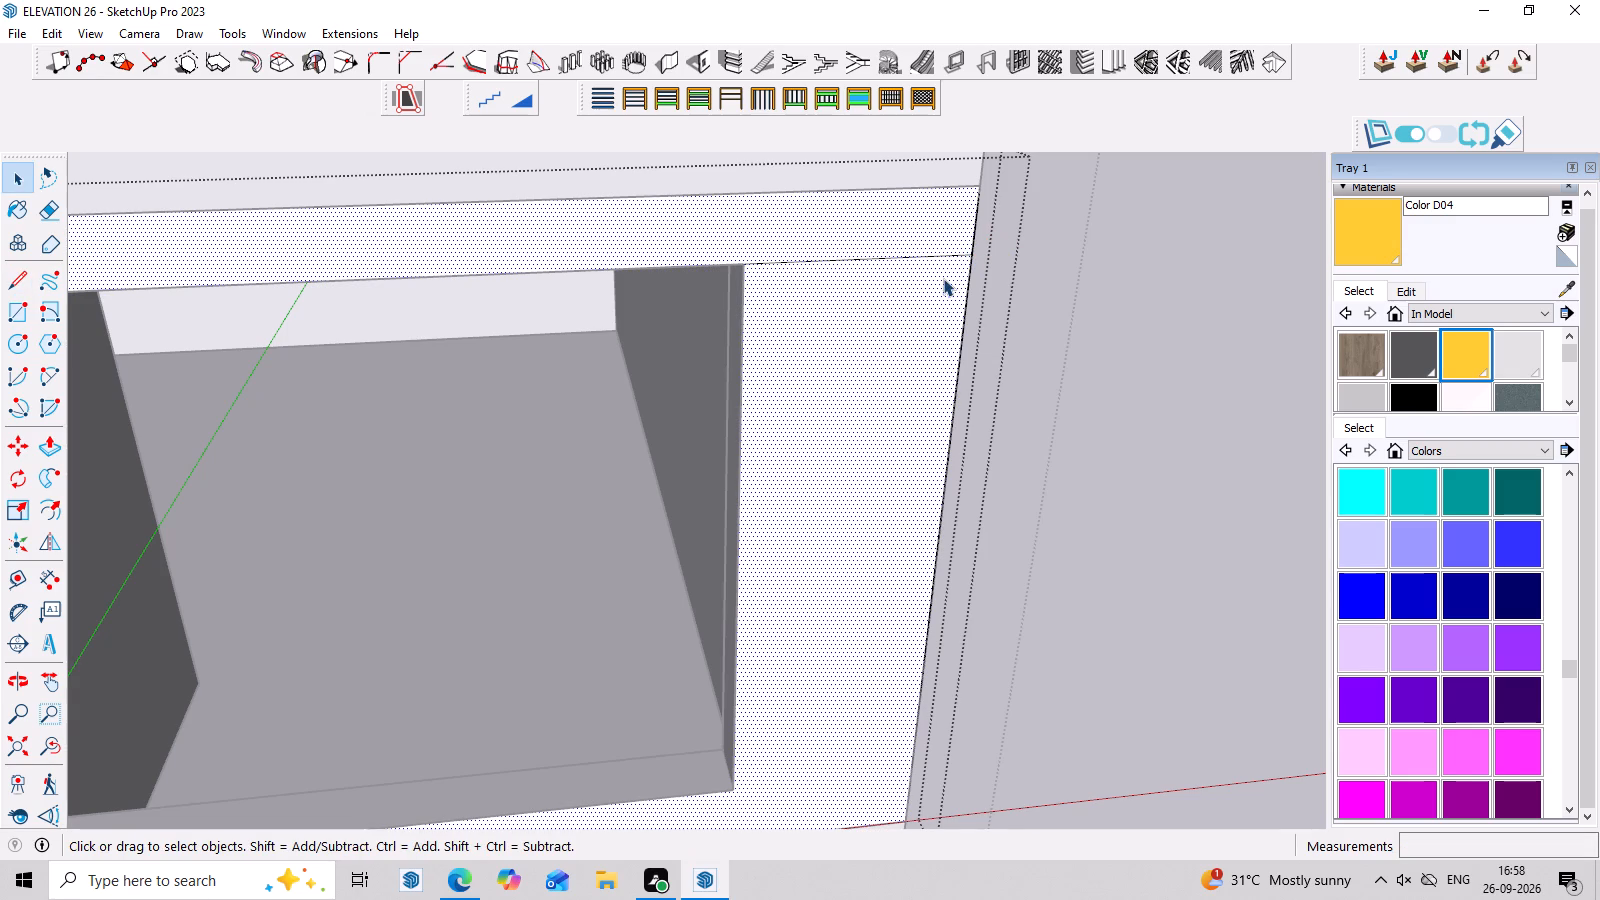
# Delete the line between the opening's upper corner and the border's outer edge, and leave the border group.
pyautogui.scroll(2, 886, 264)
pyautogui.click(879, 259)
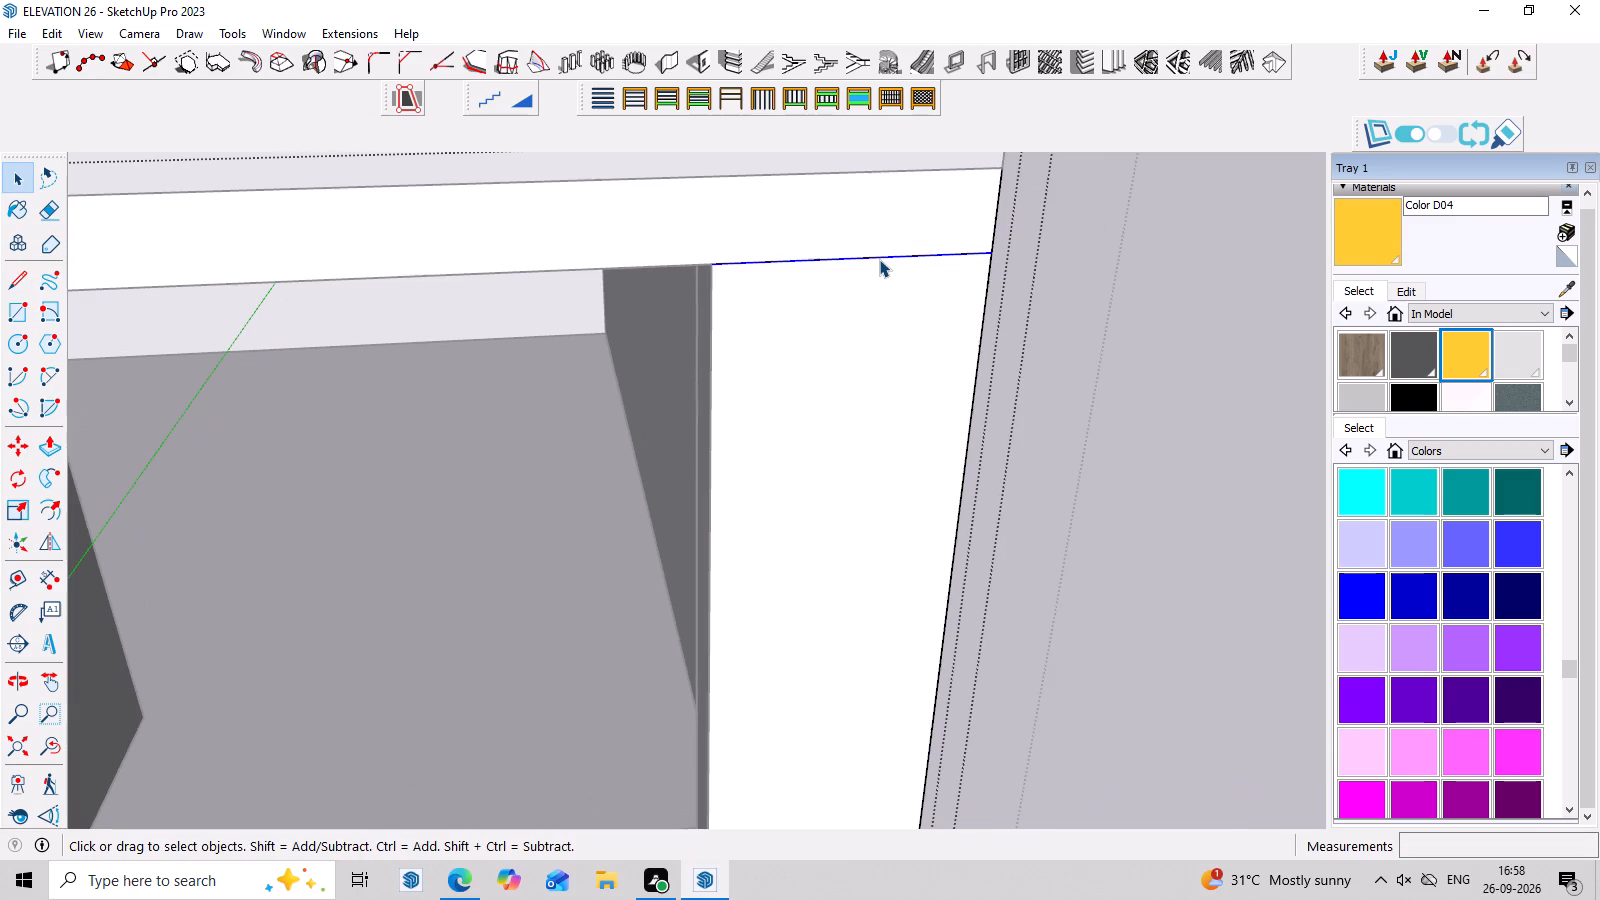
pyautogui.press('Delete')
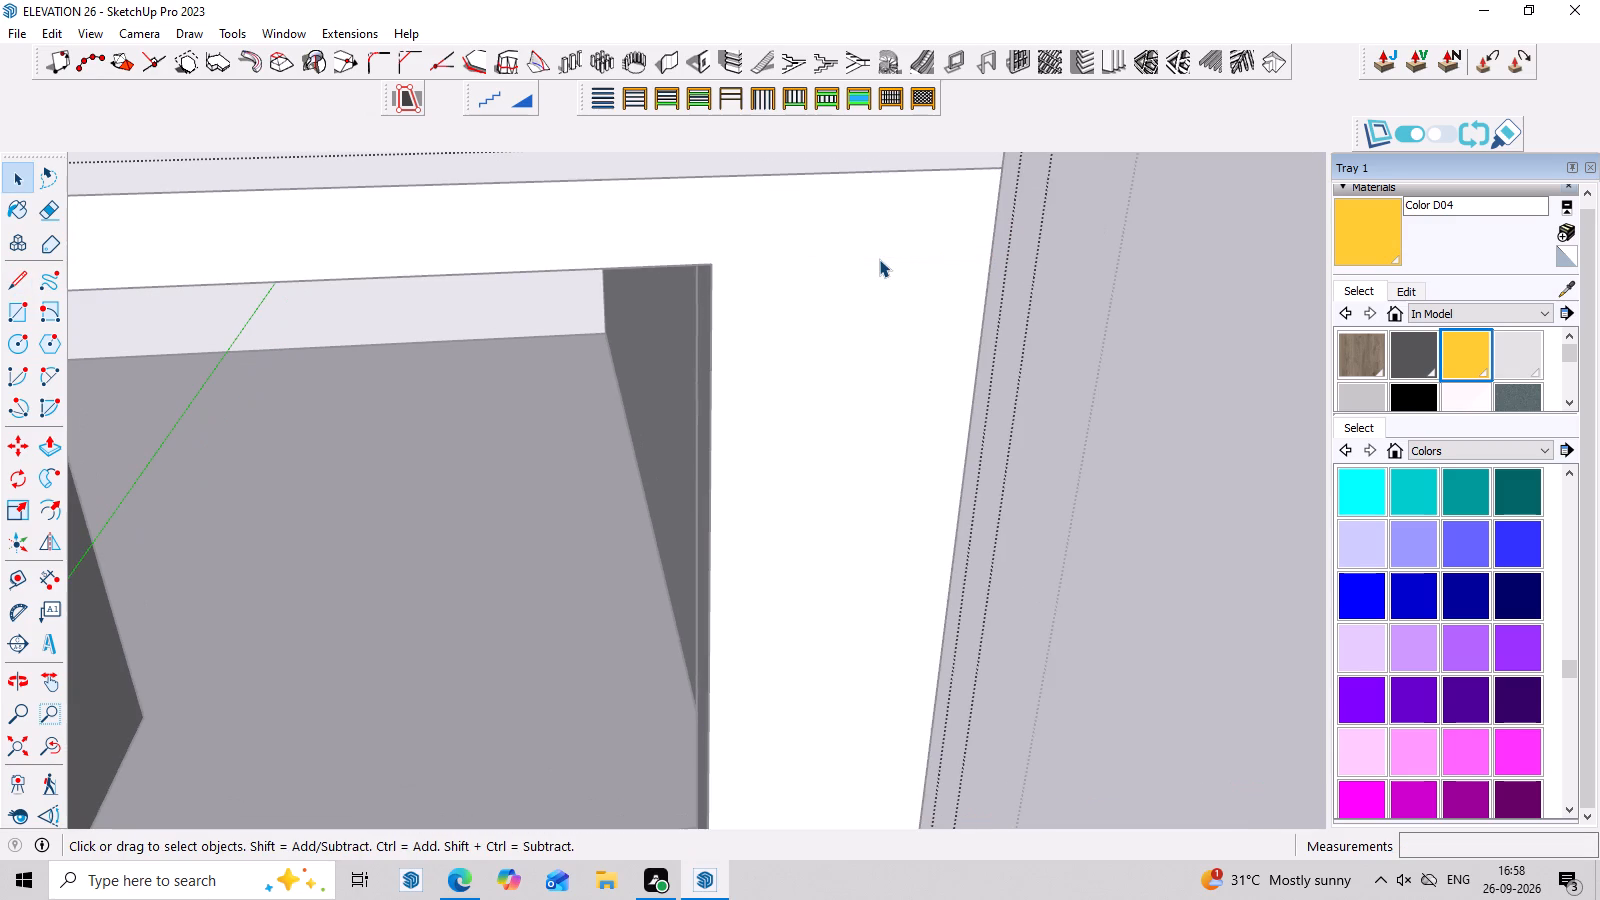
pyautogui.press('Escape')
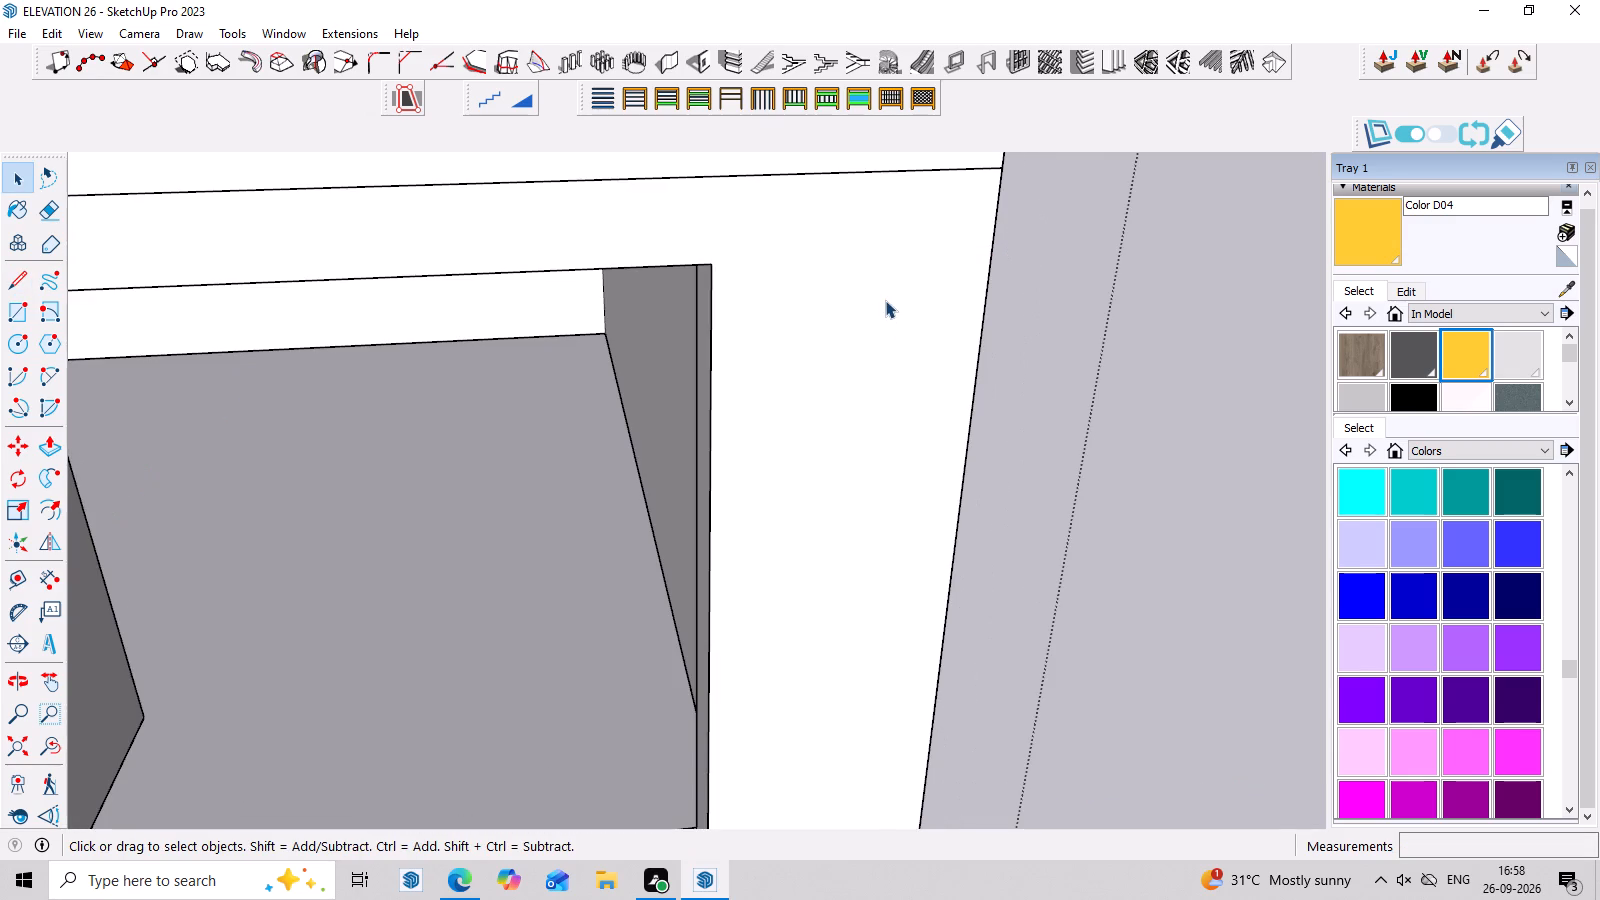
# Inside the border group, draw a thin rectangle about 2' 3" by 2" from the opening's upper corner to the outer edge.
pyautogui.tripleClick(885, 300)
pyautogui.moveTo(885, 300); pyautogui.dragTo(871, 220, button='middle')
pyautogui.scroll(-2, 909, 197)
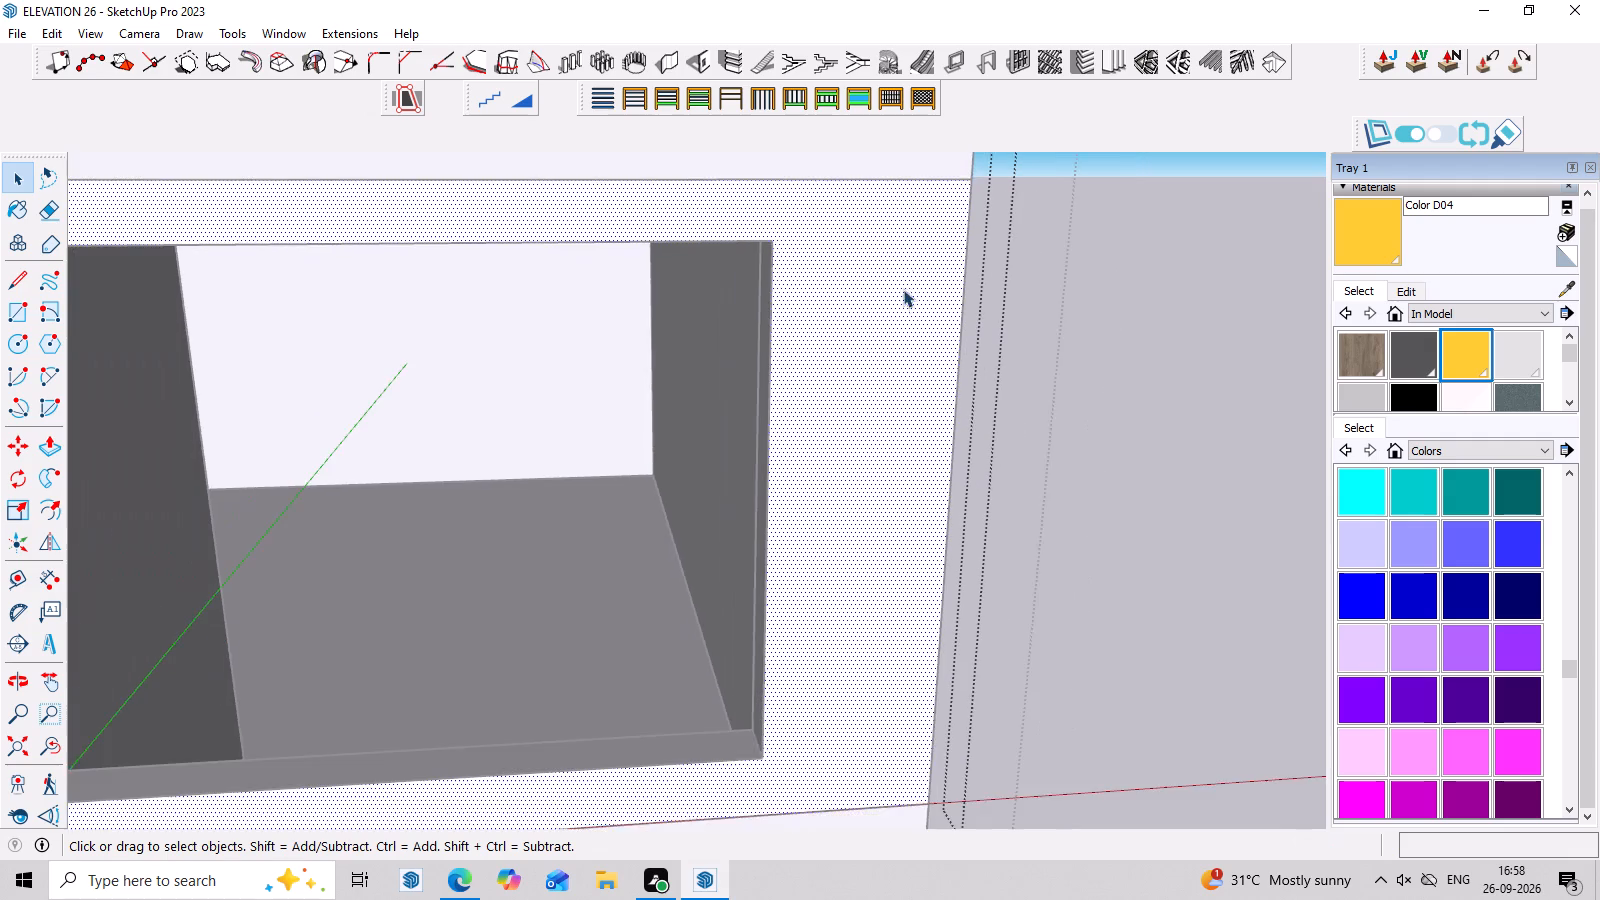
pyautogui.scroll(-8, 903, 289)
pyautogui.moveTo(1090, 341); pyautogui.dragTo(979, 260, button='middle')
pyautogui.scroll(-4, 1030, 336)
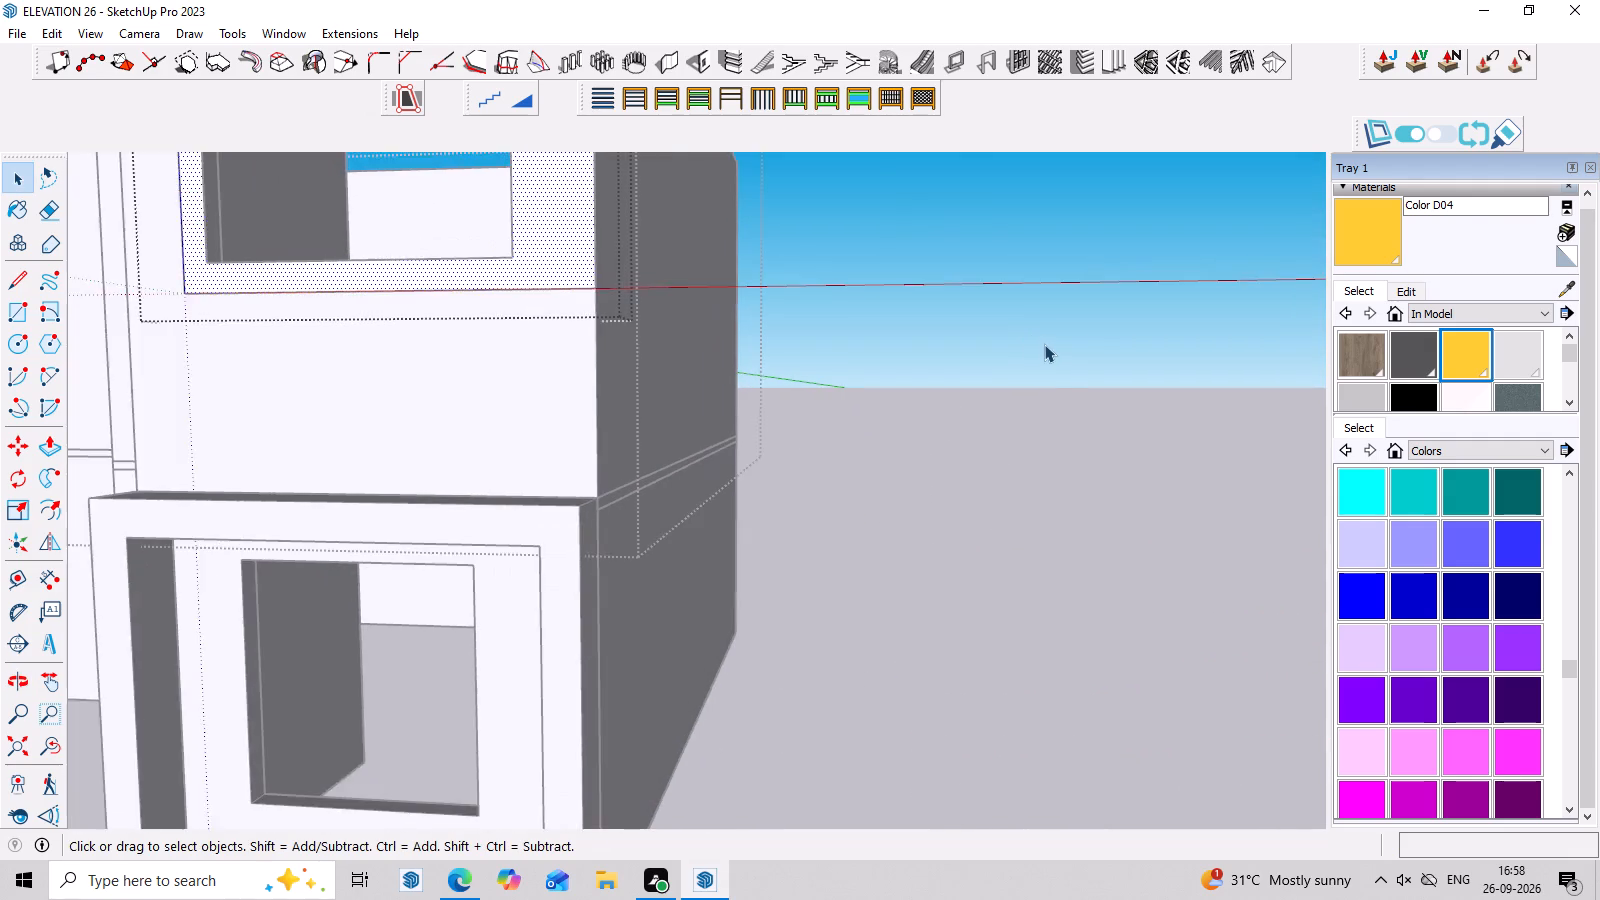
pyautogui.scroll(-10, 1044, 344)
pyautogui.scroll(3, 953, 199)
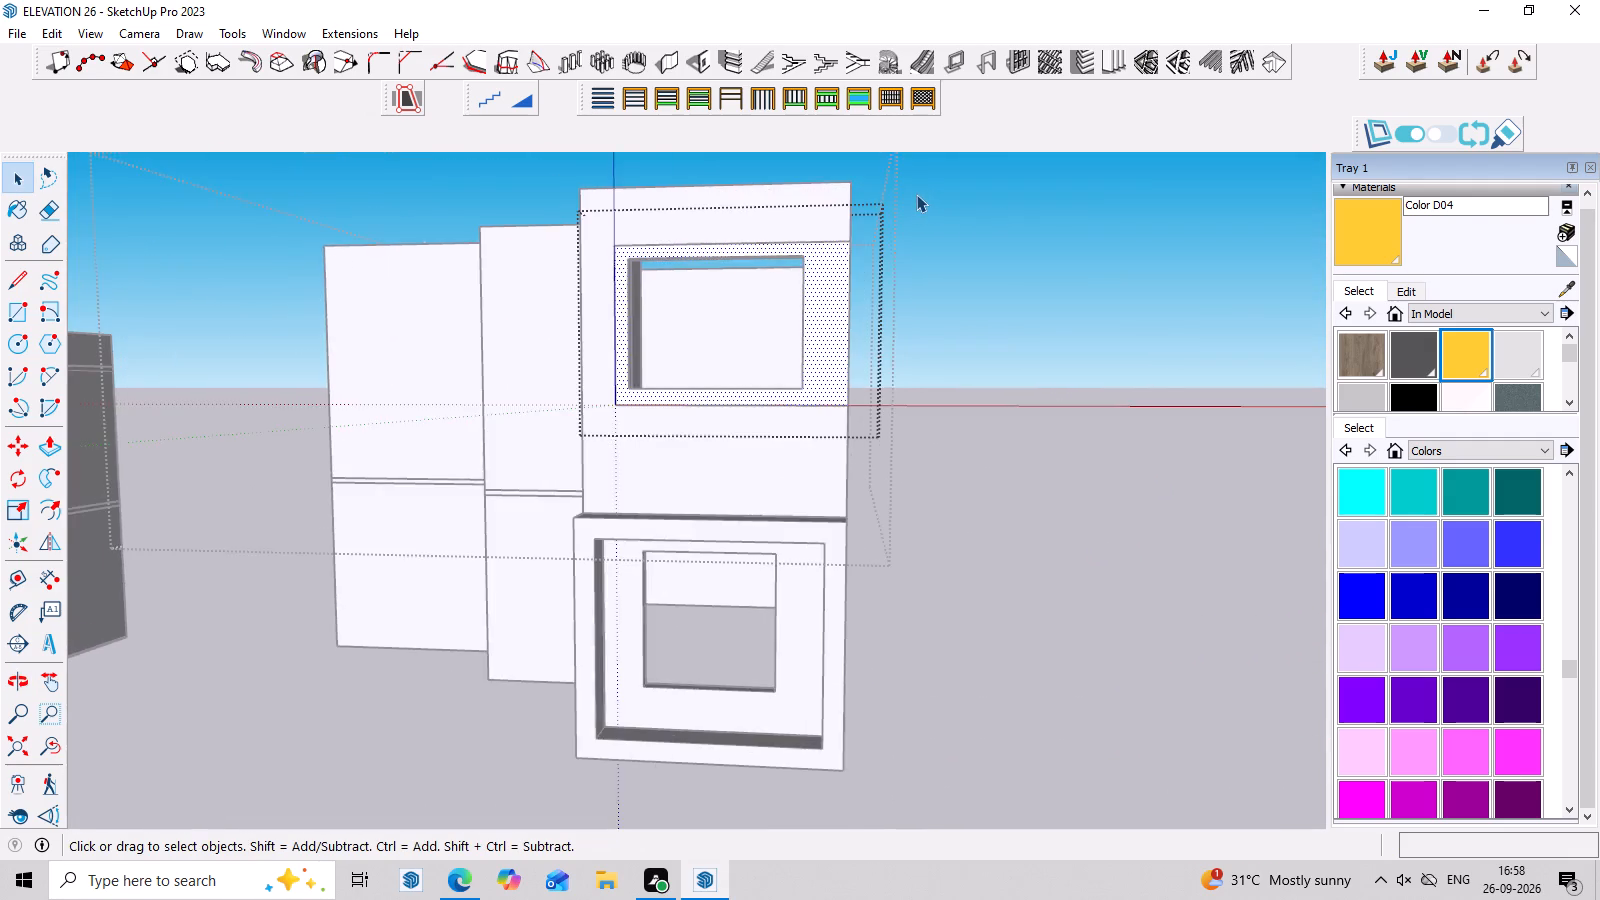
pyautogui.scroll(3, 916, 194)
pyautogui.moveTo(866, 190); pyautogui.dragTo(885, 237, button='middle')
pyautogui.scroll(4, 866, 190)
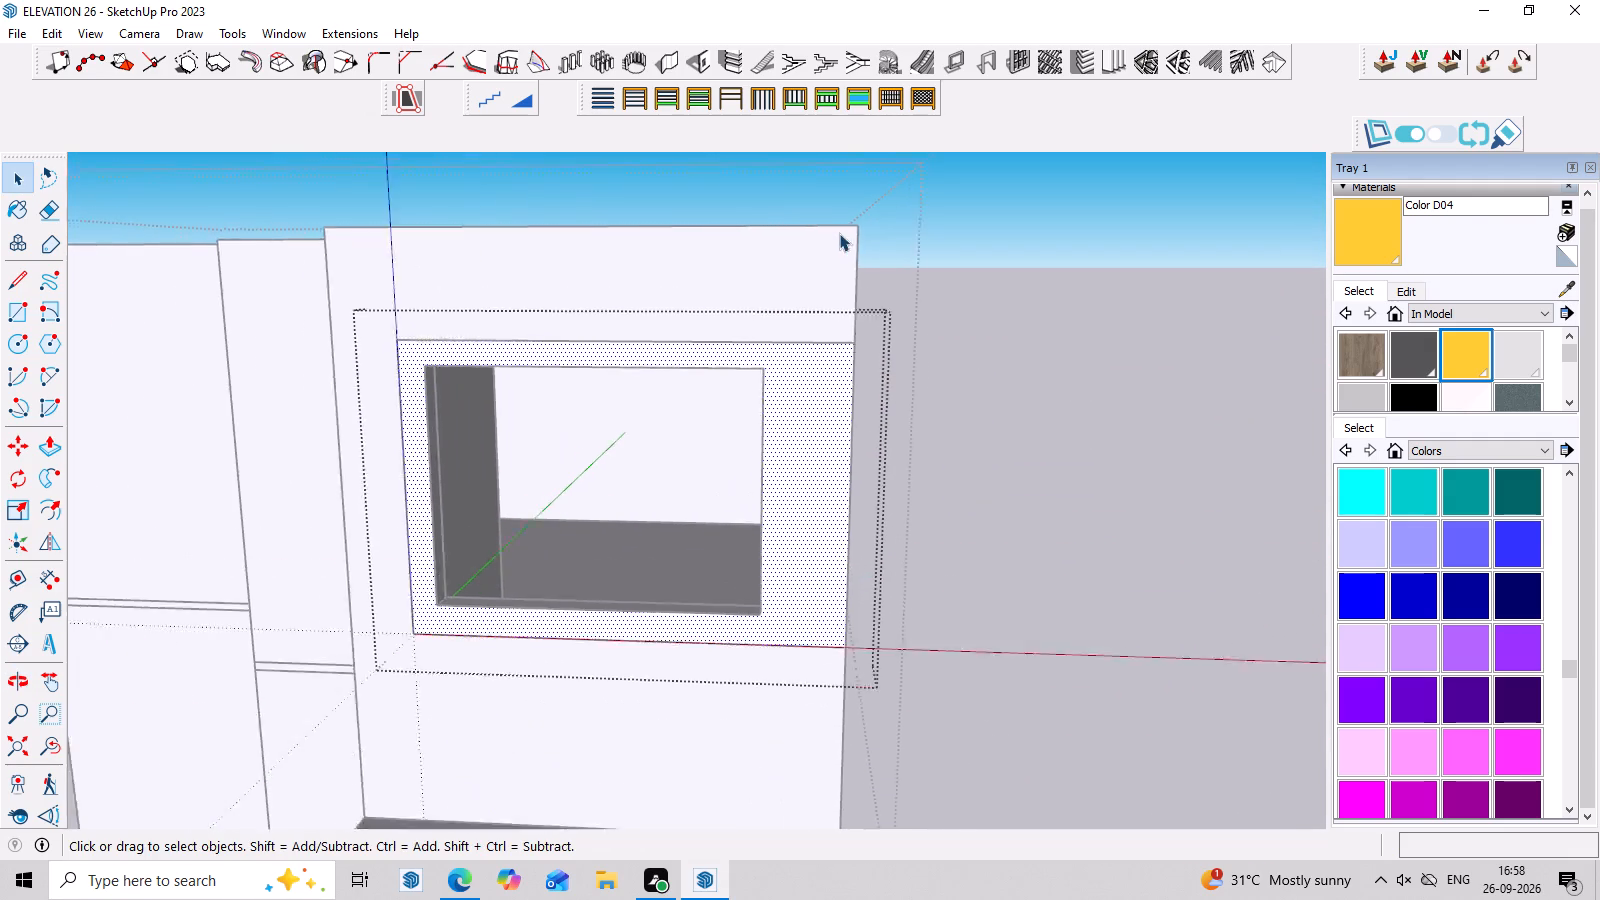
pyautogui.scroll(2, 839, 233)
pyautogui.moveTo(908, 271); pyautogui.dragTo(918, 258, button='middle')
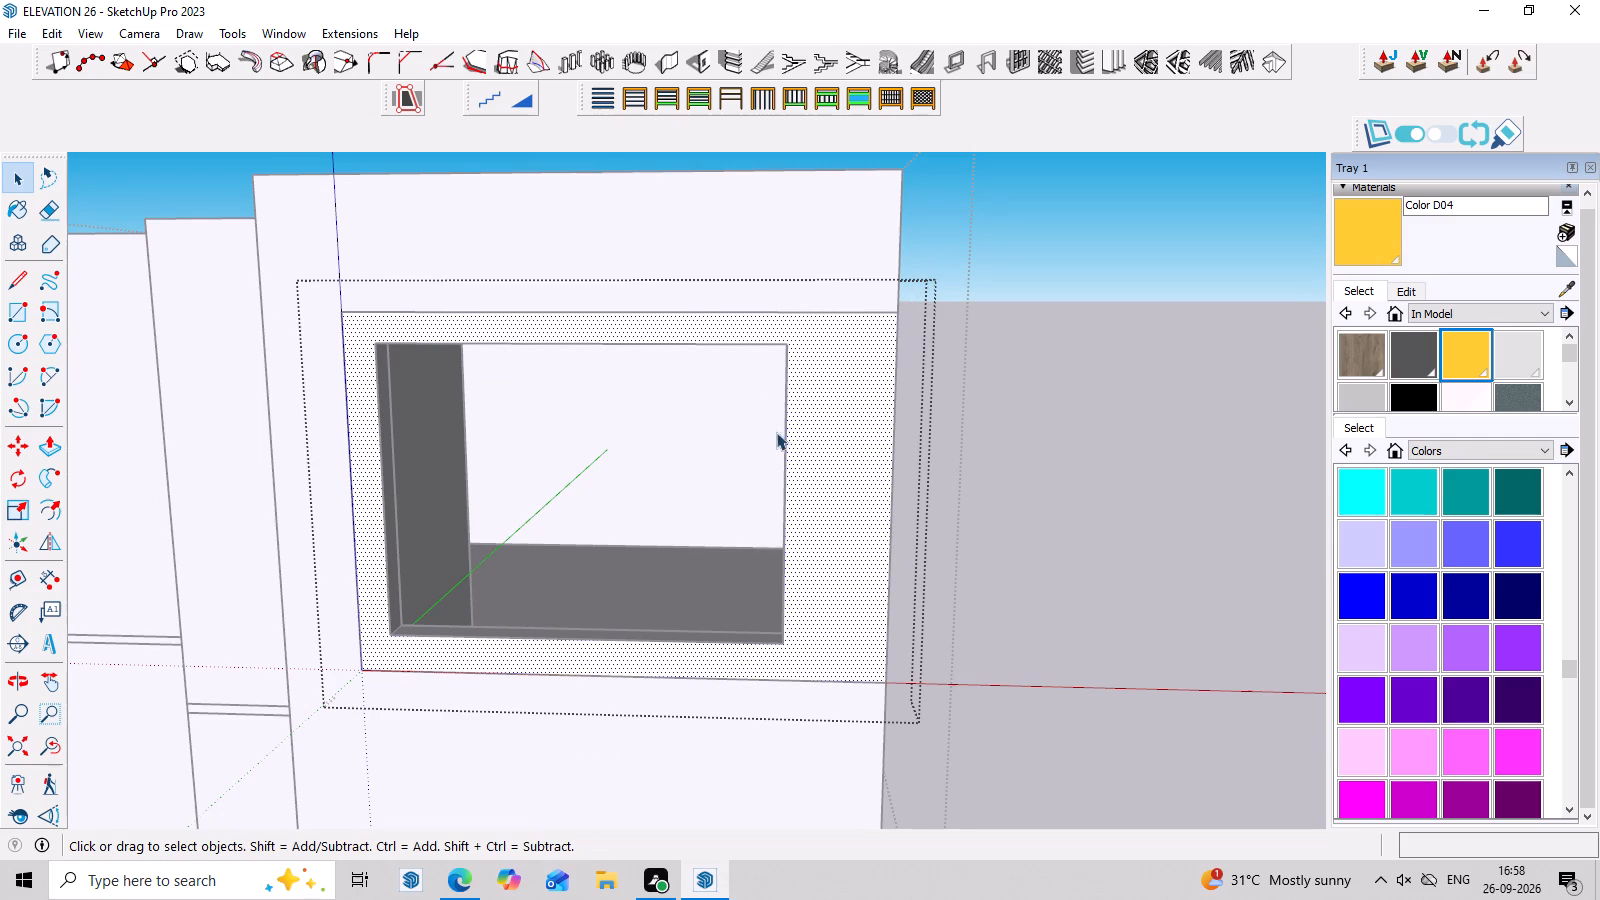
pyautogui.press('r')
pyautogui.scroll(3, 806, 346)
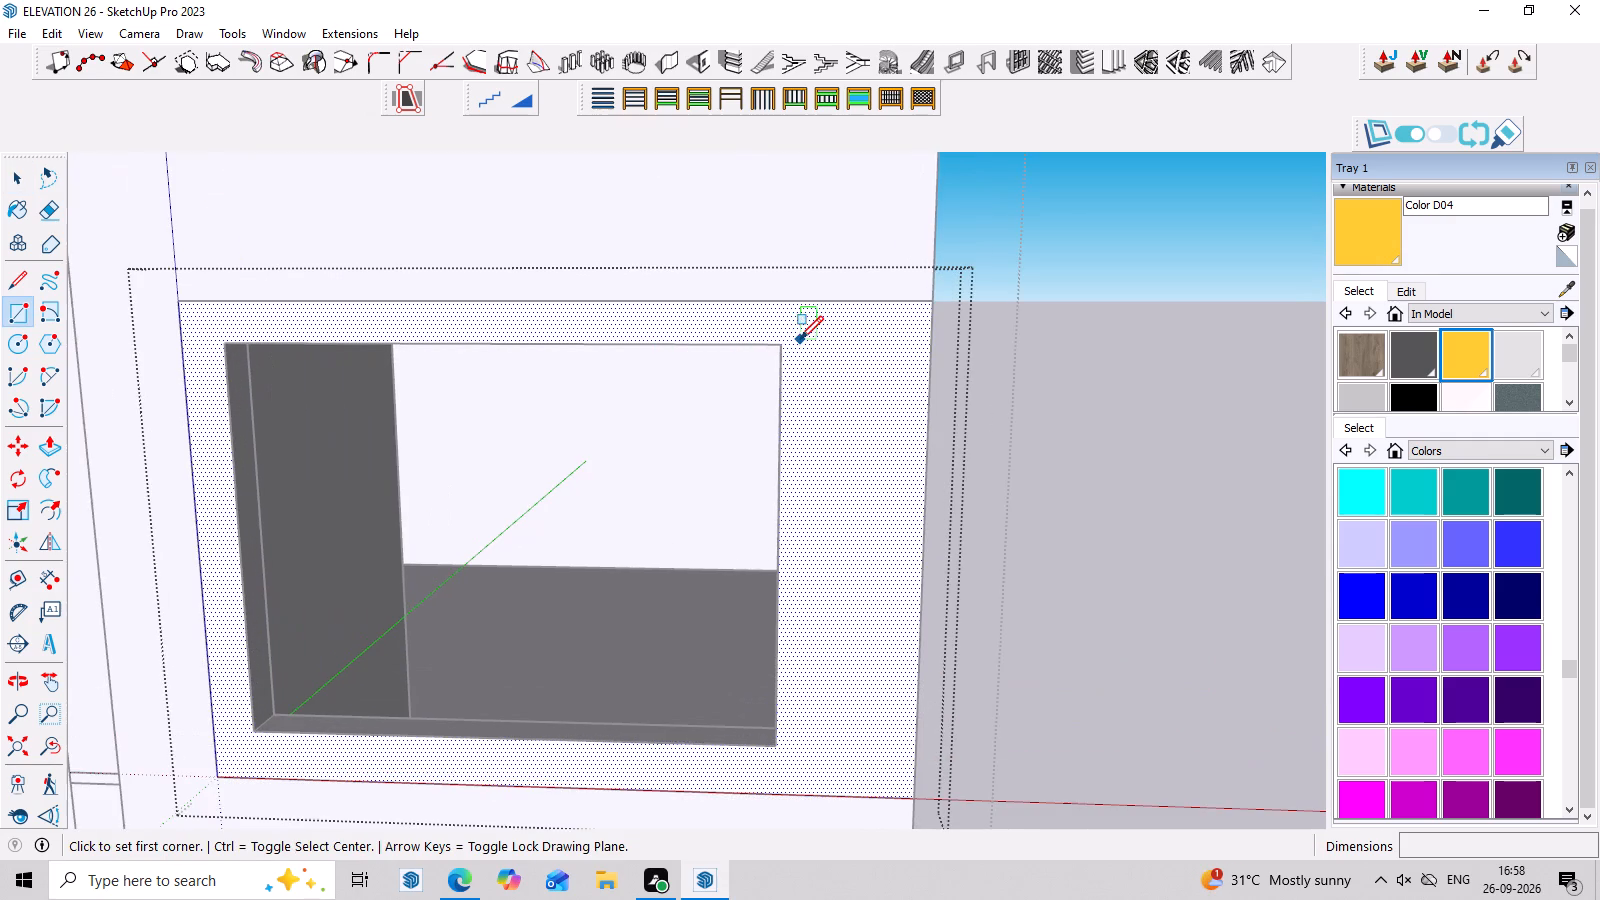
pyautogui.scroll(3, 788, 345)
pyautogui.click(782, 345)
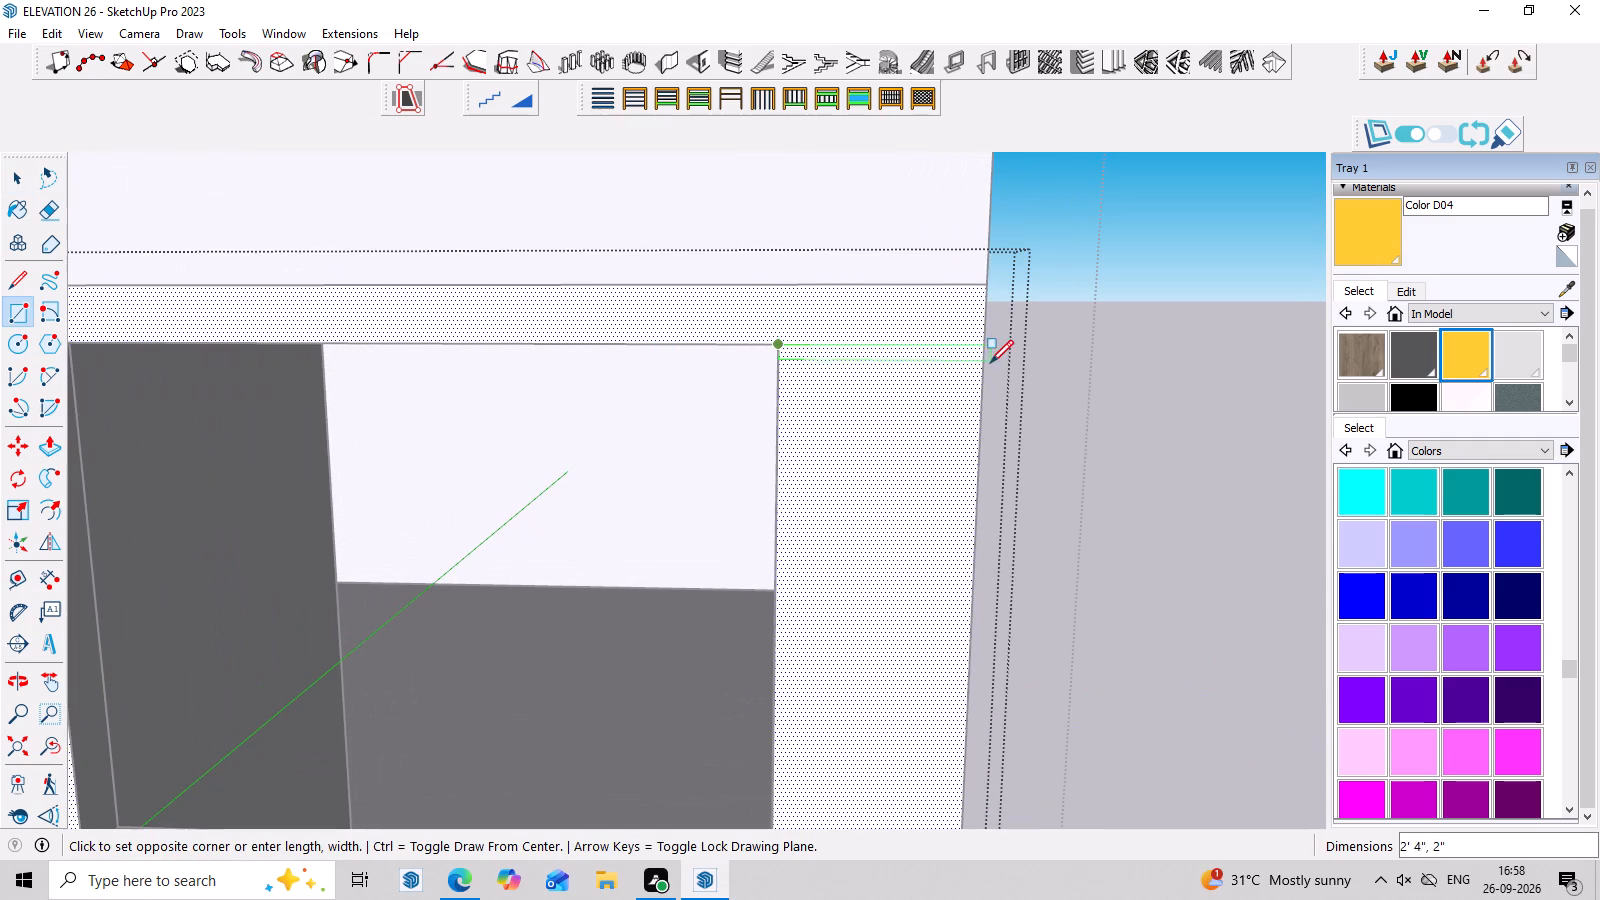
pyautogui.click(983, 364)
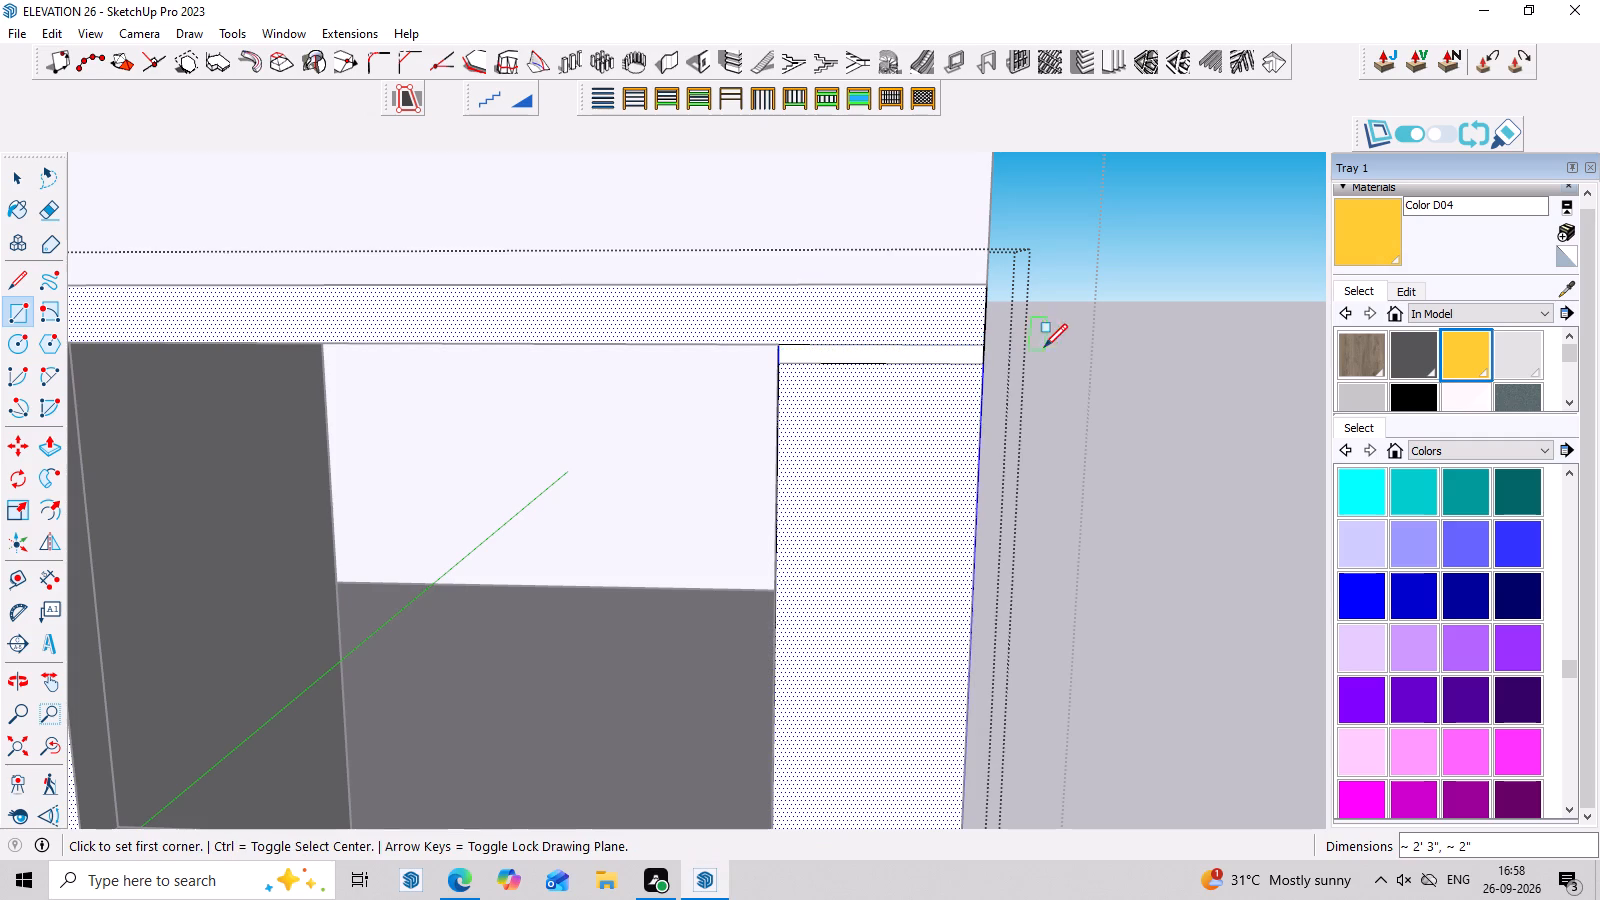
# Draw a matching thin rectangle about 2' 3" by 2" from the opening's lower corner to the border's outer edge.
pyautogui.scroll(-6, 1046, 347)
pyautogui.moveTo(1120, 402); pyautogui.dragTo(1122, 290, button='middle')
pyautogui.scroll(-5, 1060, 391)
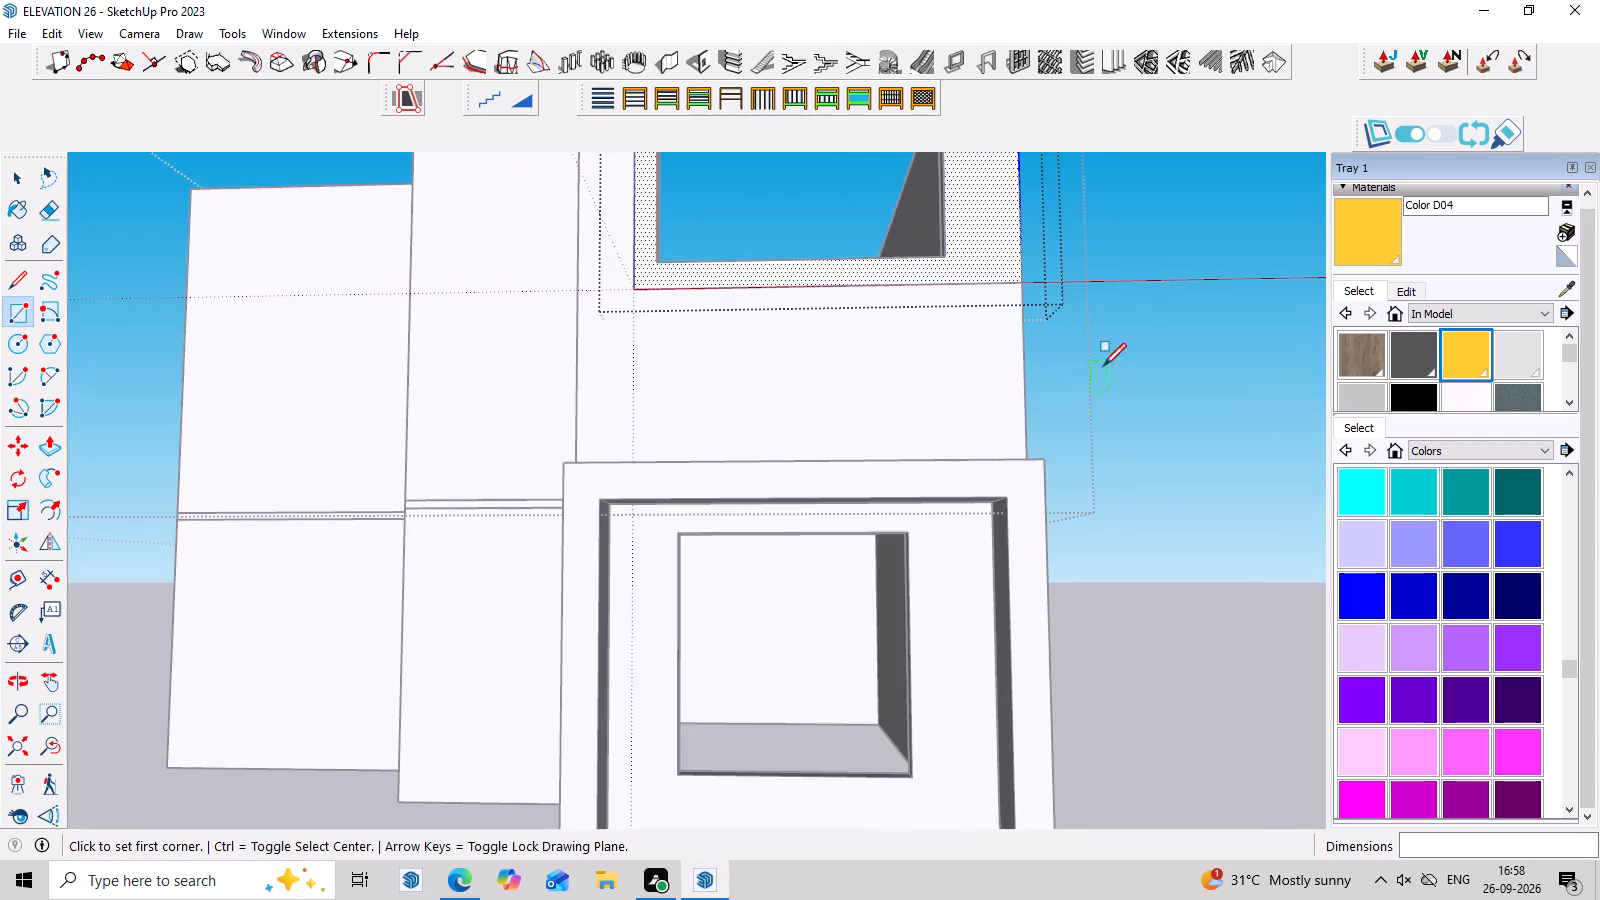
pyautogui.scroll(-2, 1103, 366)
pyautogui.moveTo(1107, 356); pyautogui.dragTo(1094, 532, button='middle')
pyautogui.scroll(3, 1154, 295)
pyautogui.scroll(4, 1100, 216)
pyautogui.scroll(3, 918, 244)
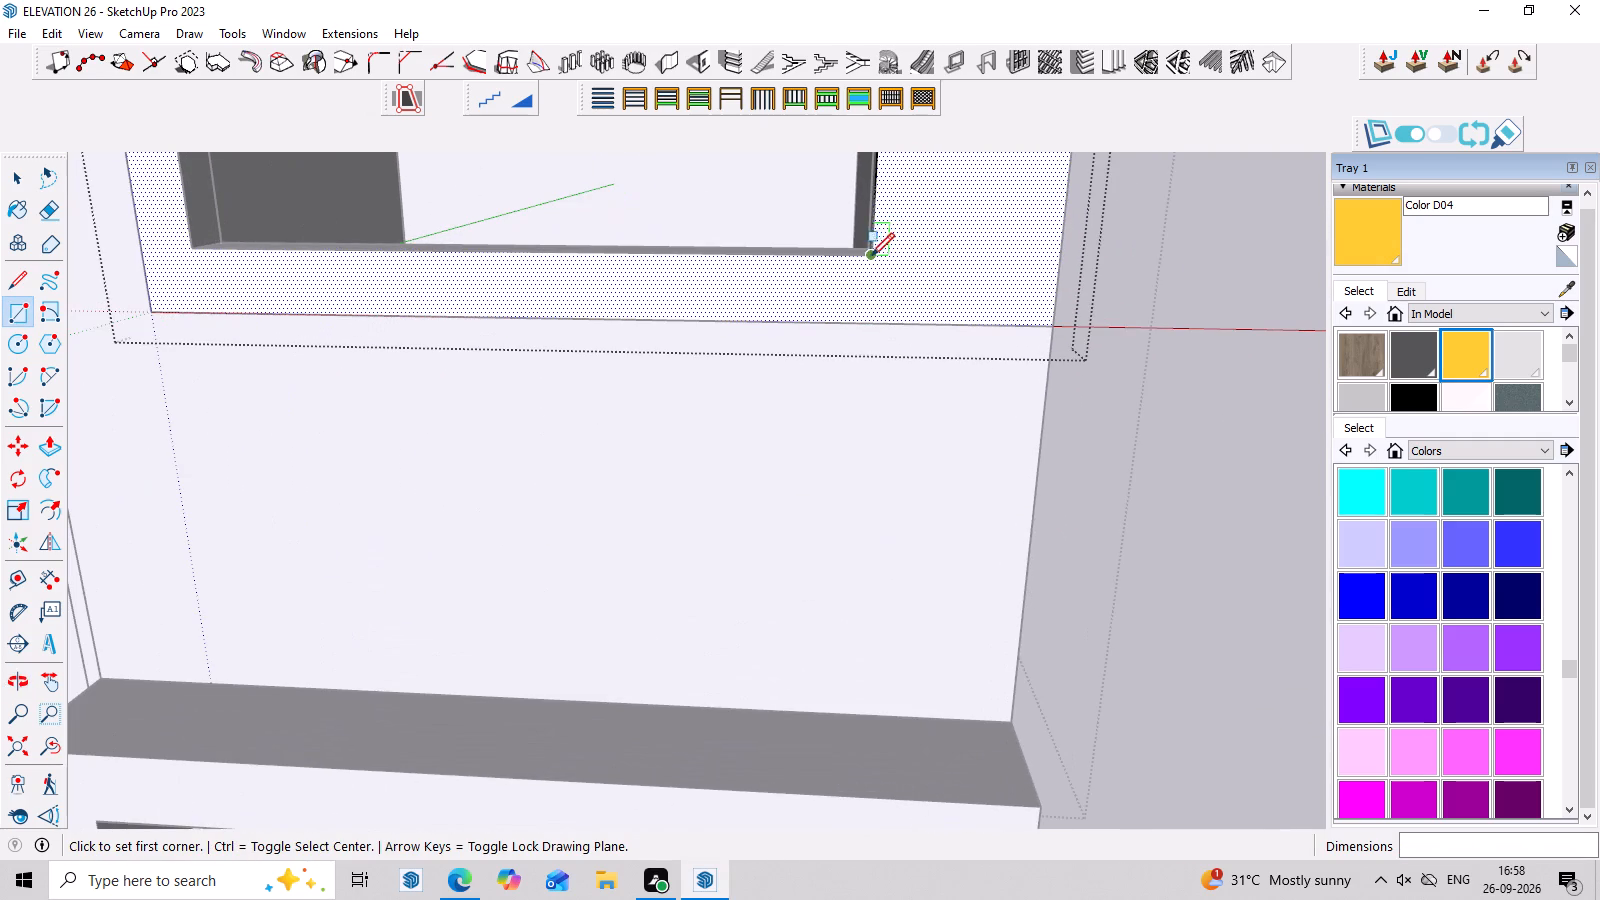
pyautogui.click(870, 256)
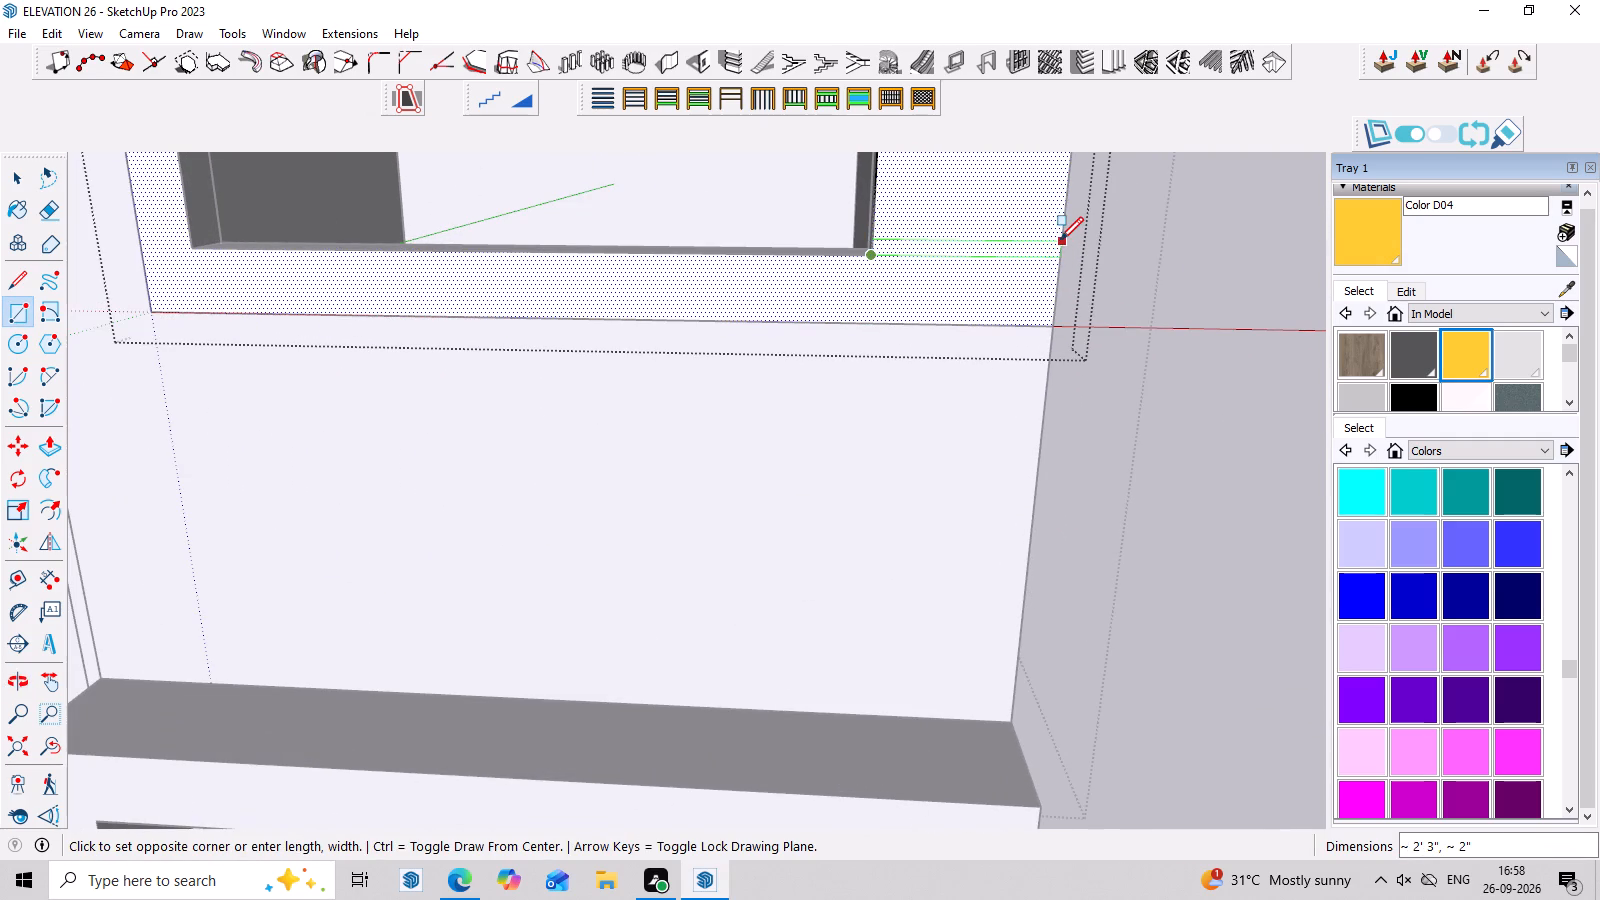
pyautogui.click(1060, 240)
# Inside the border group, Push/Pull the C-shaped border face around the upper-floor opening outward about 2' 1".
pyautogui.scroll(-11, 1046, 450)
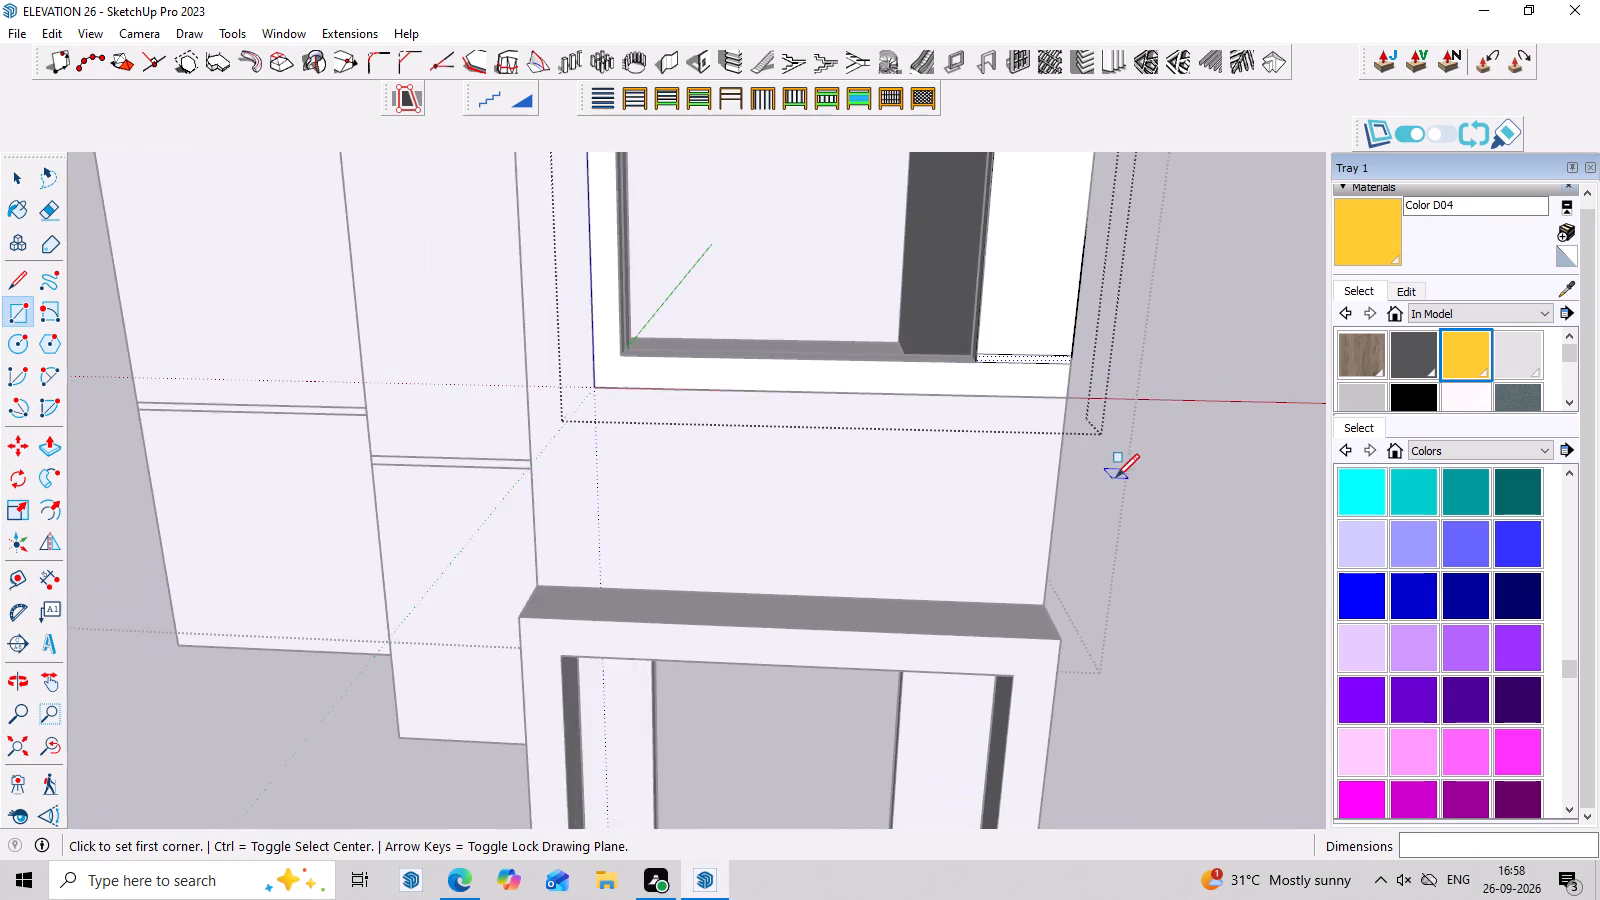
pyautogui.scroll(-5, 1116, 477)
pyautogui.moveTo(1115, 516); pyautogui.dragTo(1120, 445, button='middle')
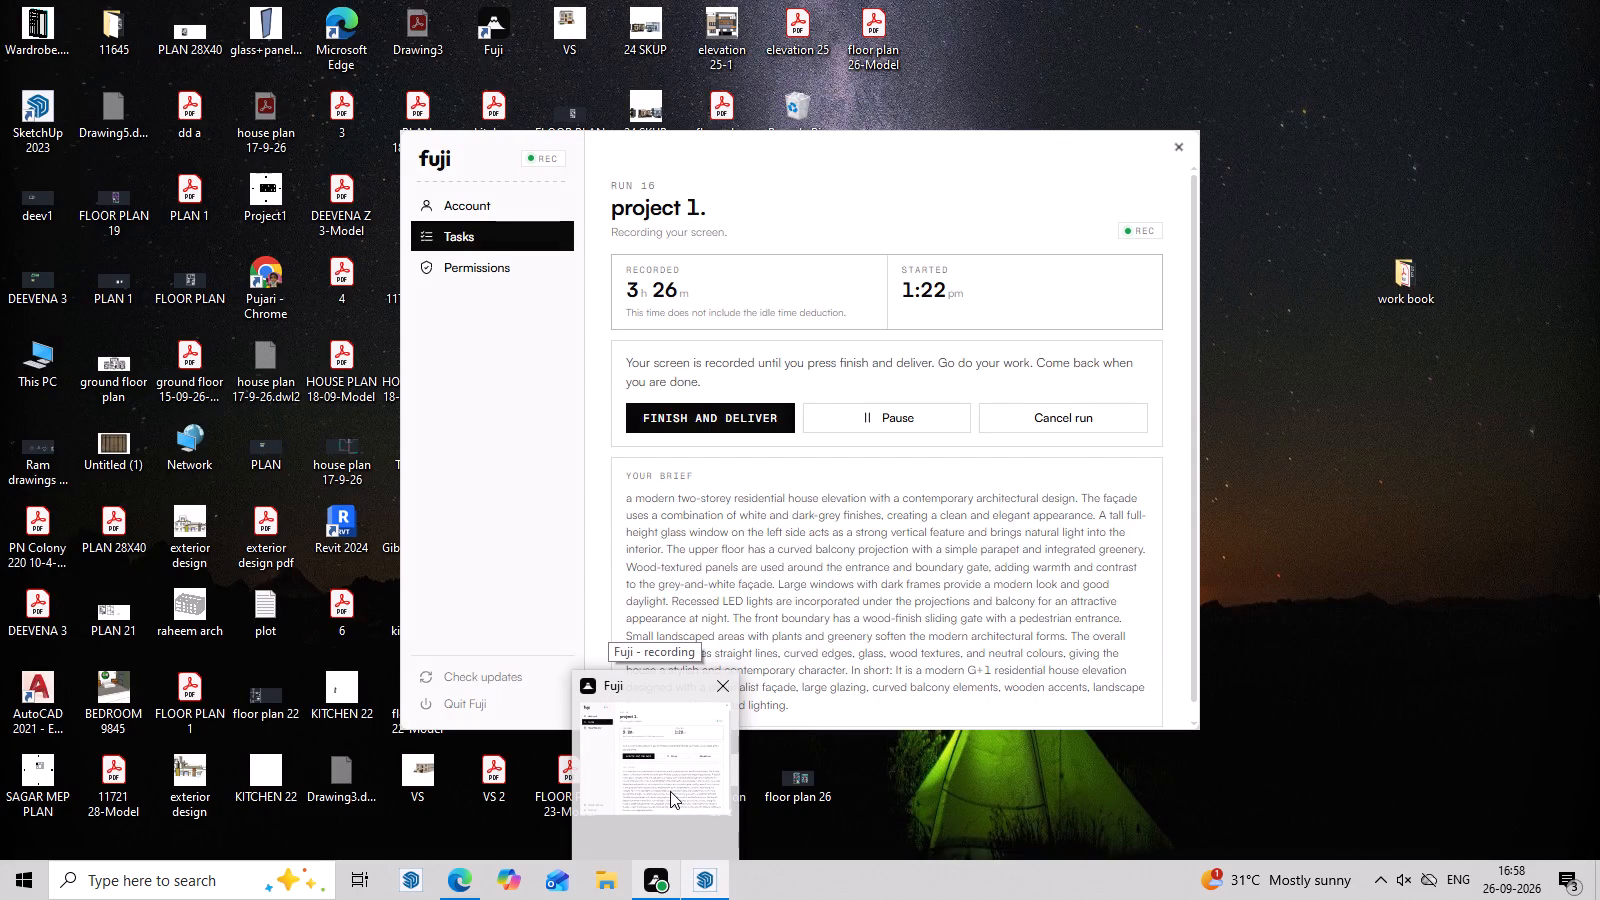
pyautogui.scroll(-3, 670, 747)
pyautogui.scroll(-5, 917, 413)
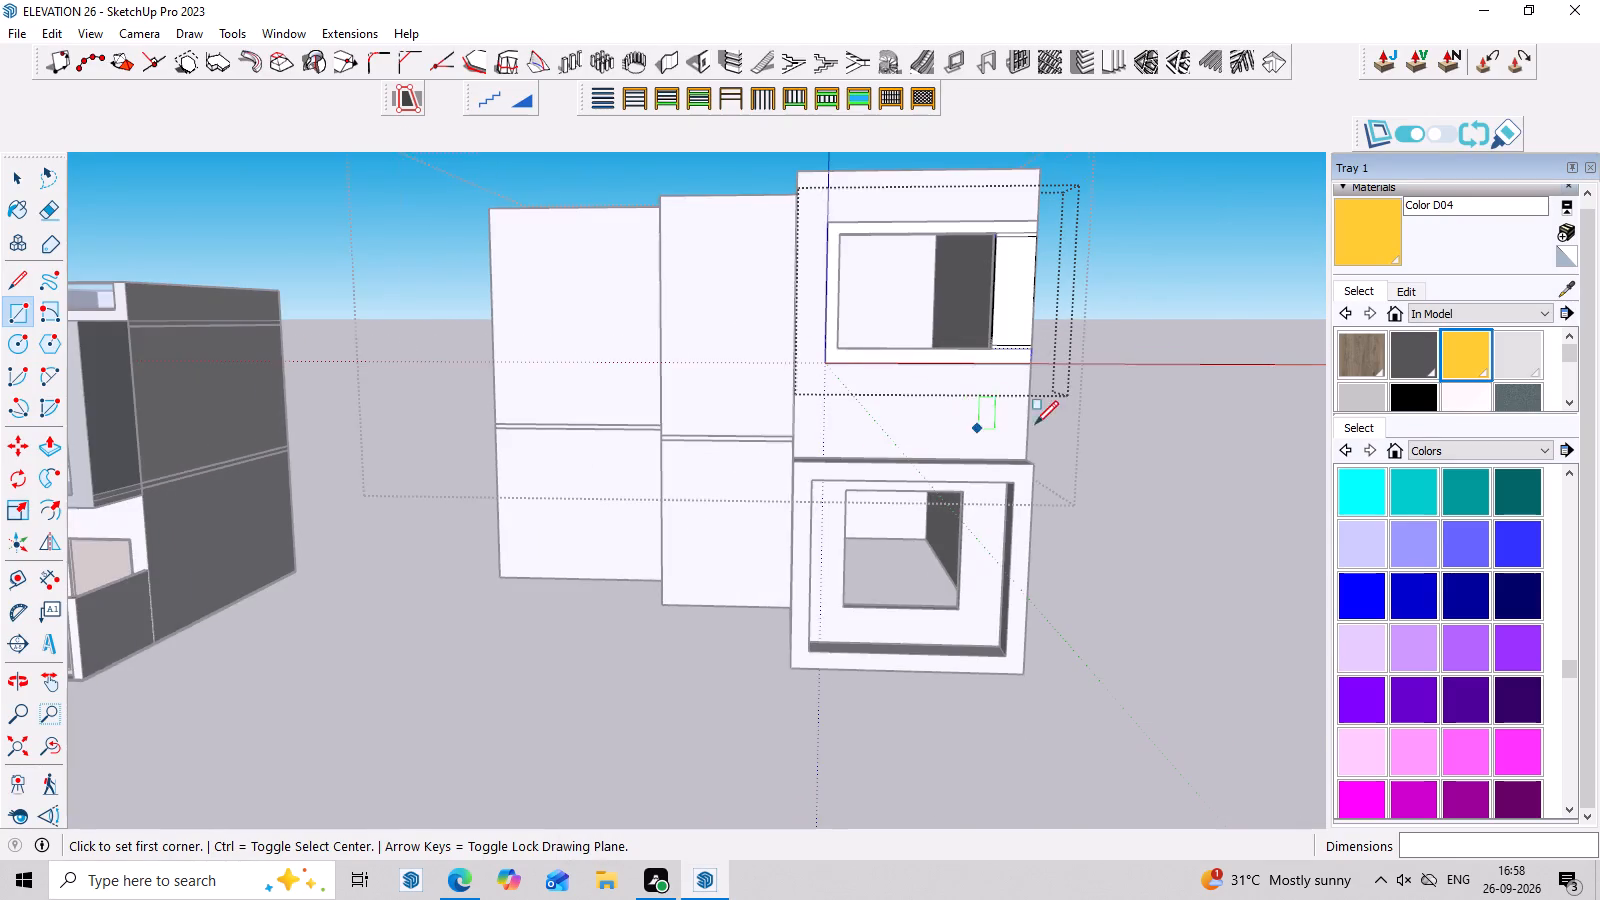
pyautogui.scroll(-1, 1035, 424)
pyautogui.scroll(7, 1143, 238)
pyautogui.moveTo(1109, 231); pyautogui.dragTo(1106, 206, button='middle')
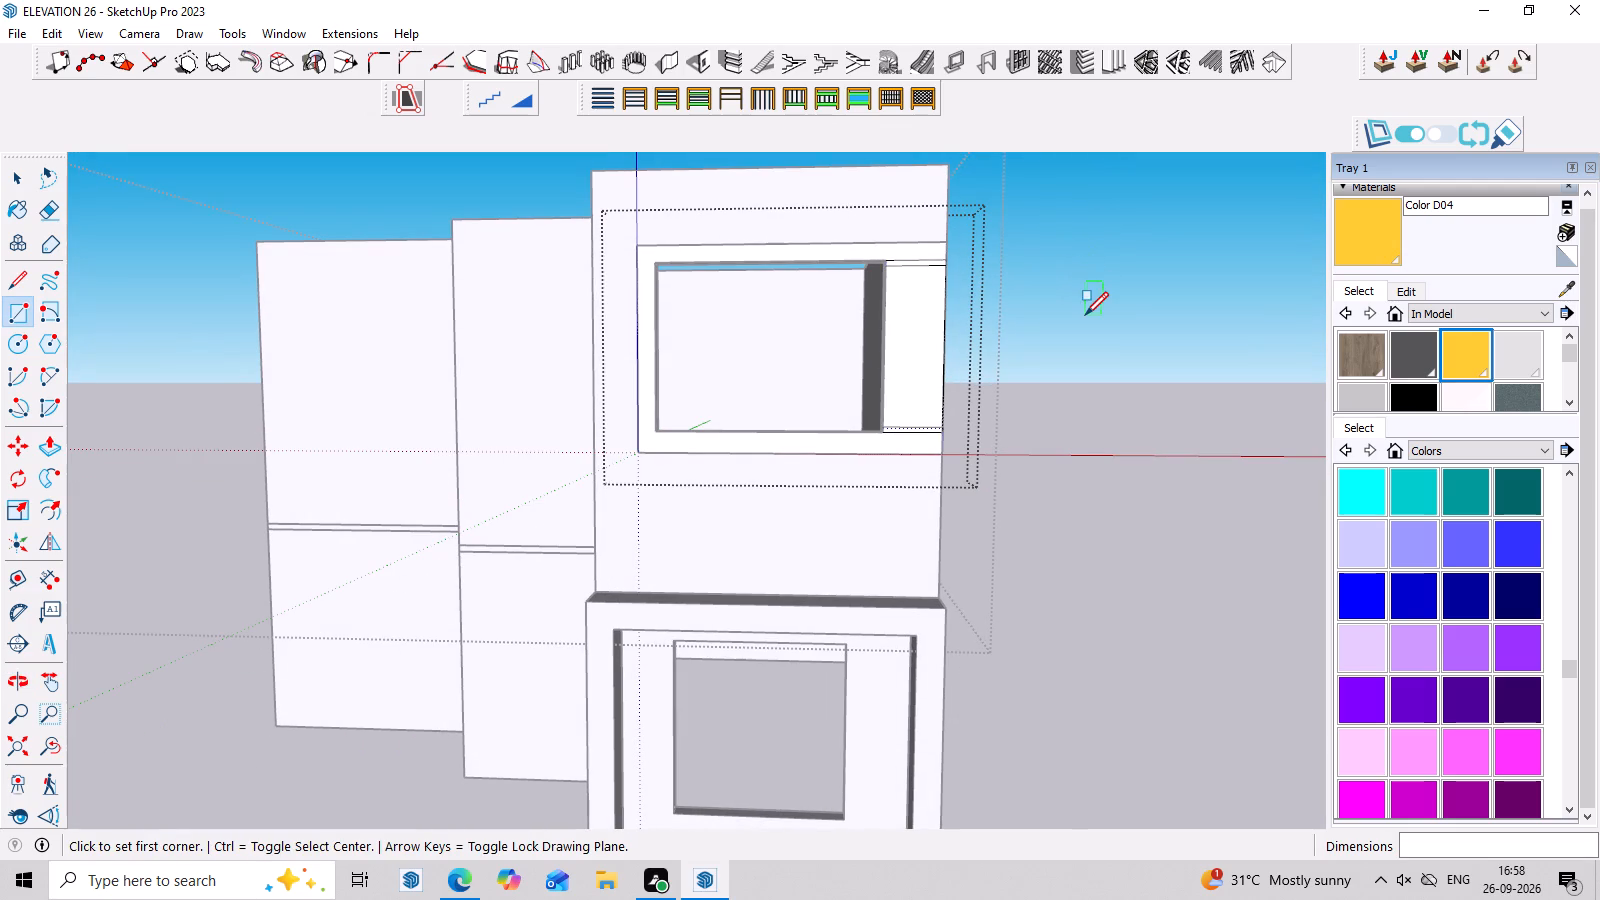
pyautogui.scroll(-3, 1094, 307)
pyautogui.scroll(3, 1083, 145)
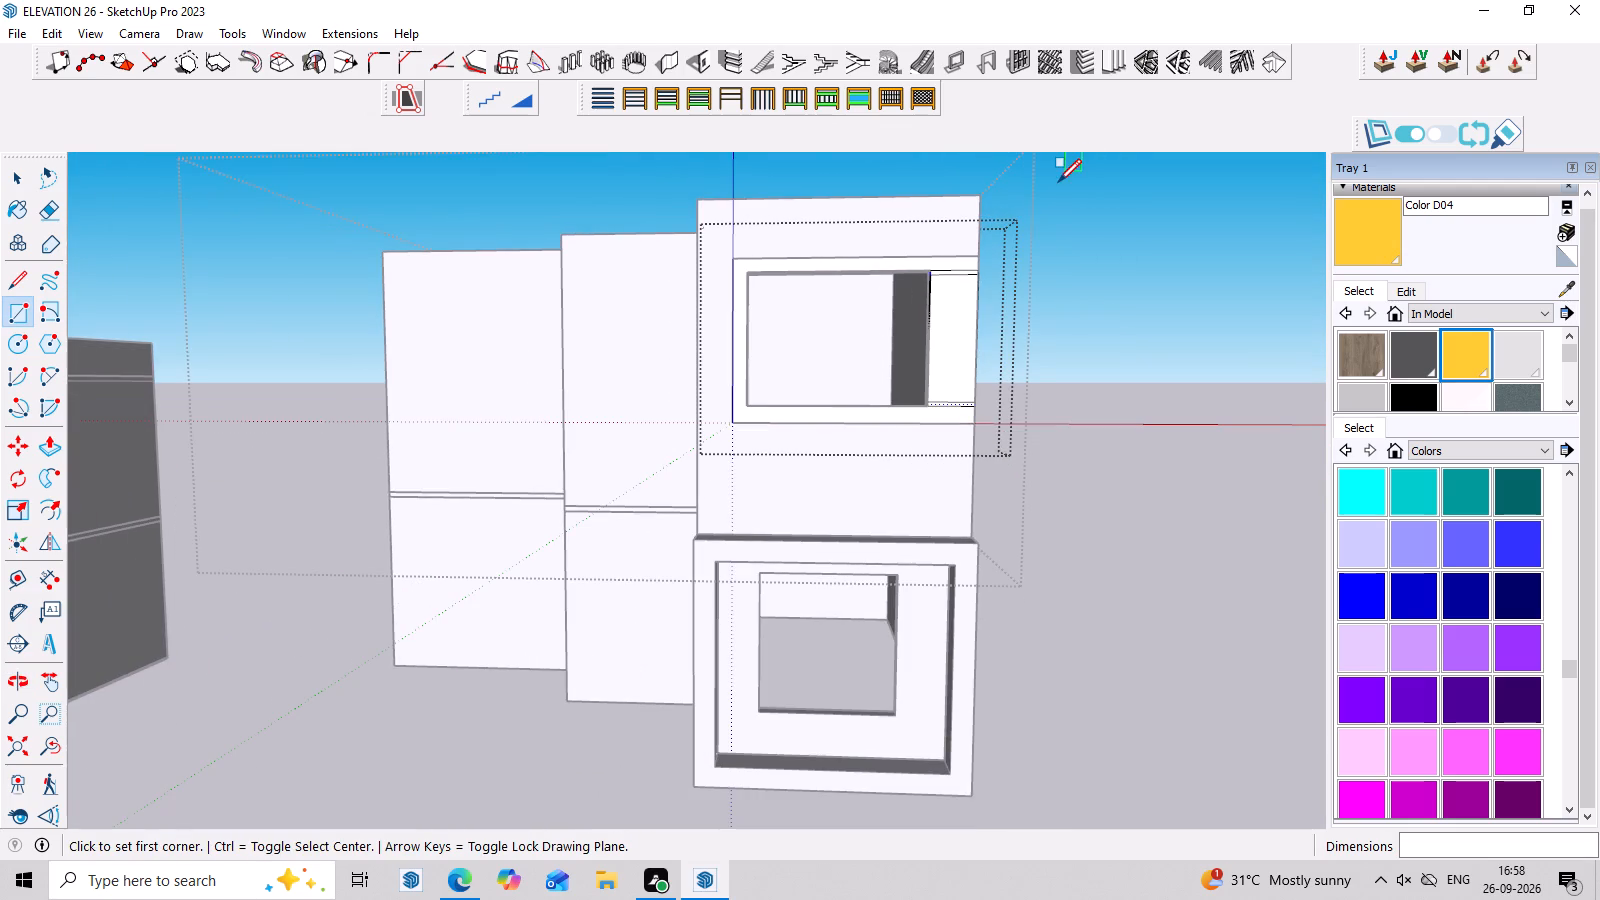
pyautogui.scroll(5, 1058, 182)
pyautogui.moveTo(1068, 176); pyautogui.dragTo(1072, 158, button='middle')
pyautogui.scroll(3, 1072, 158)
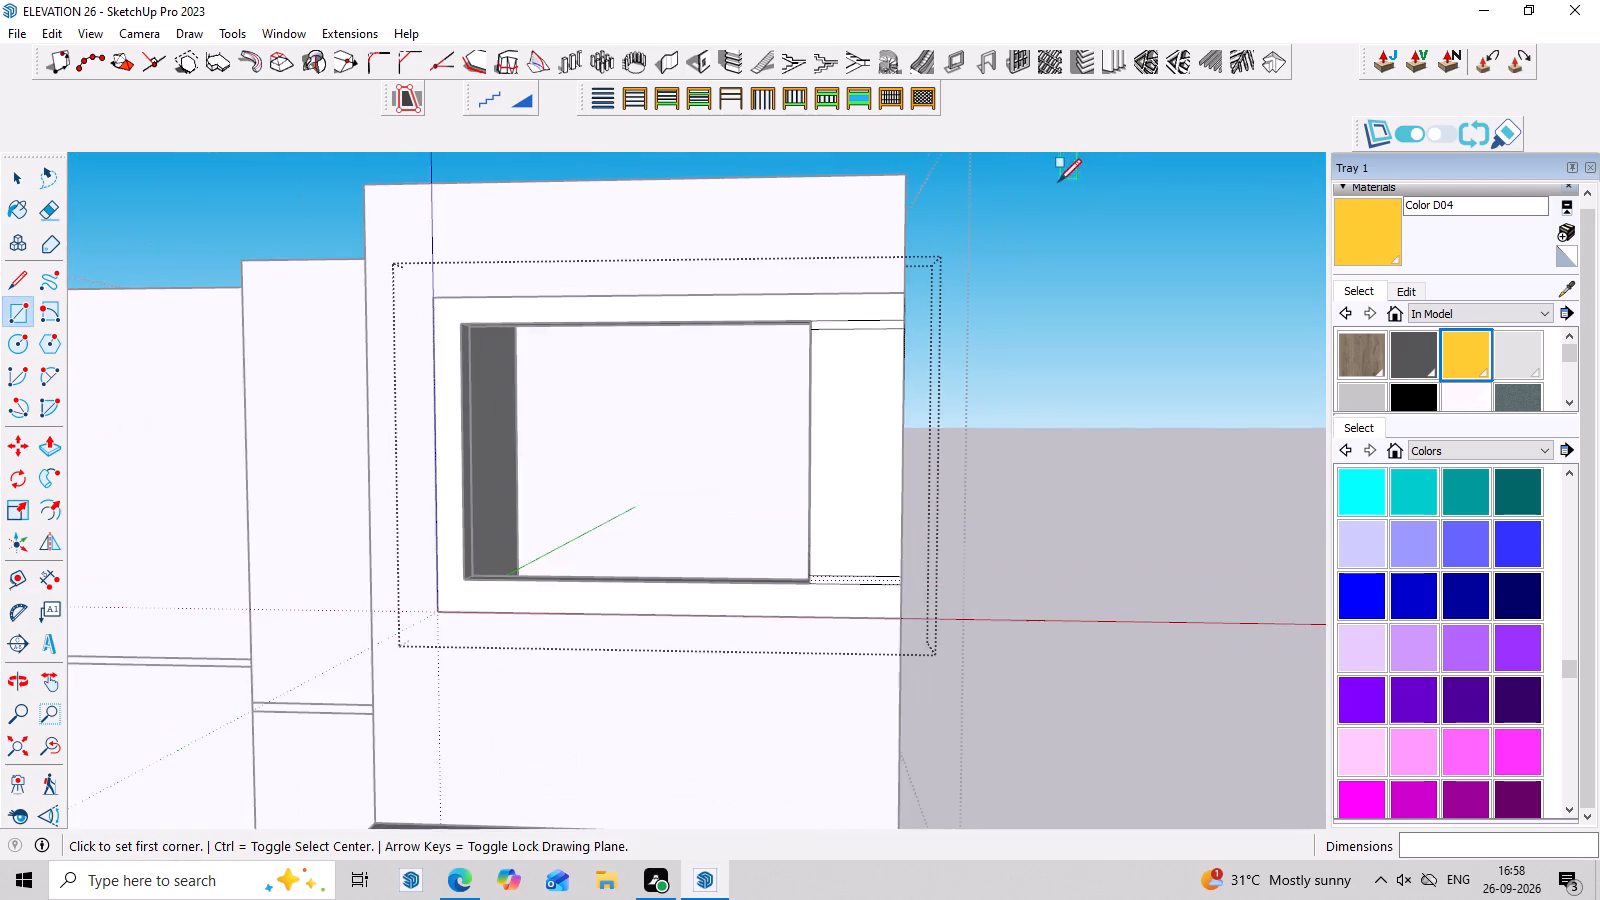
pyautogui.scroll(2, 1058, 182)
pyautogui.moveTo(1055, 190); pyautogui.dragTo(1055, 180, button='middle')
pyautogui.press('space')
pyautogui.click(832, 368)
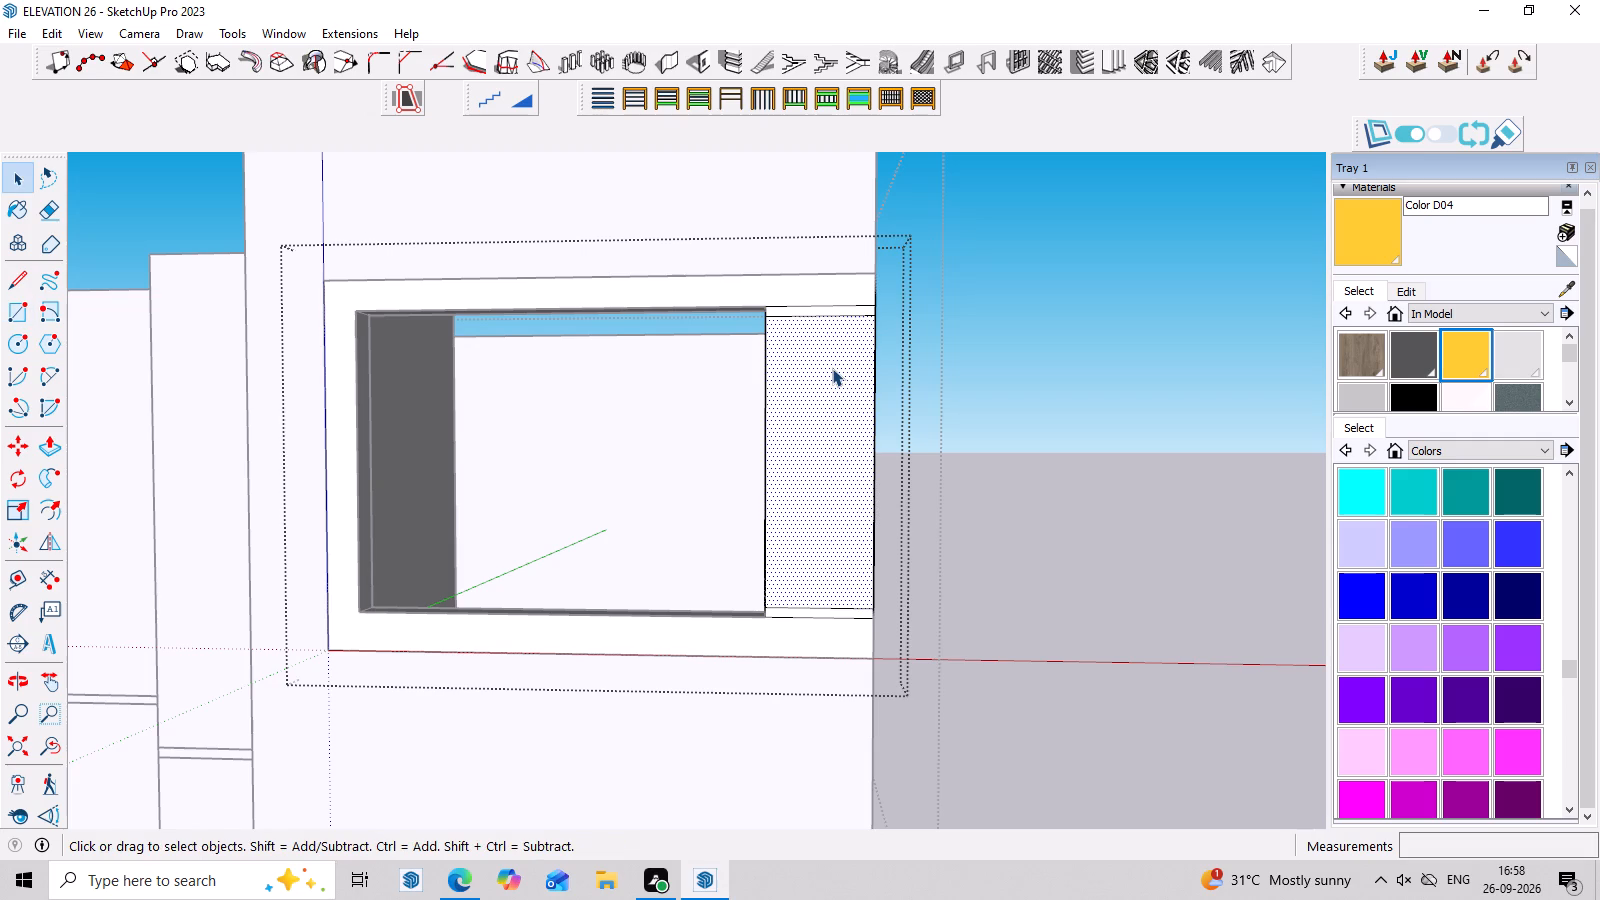
pyautogui.click(827, 289)
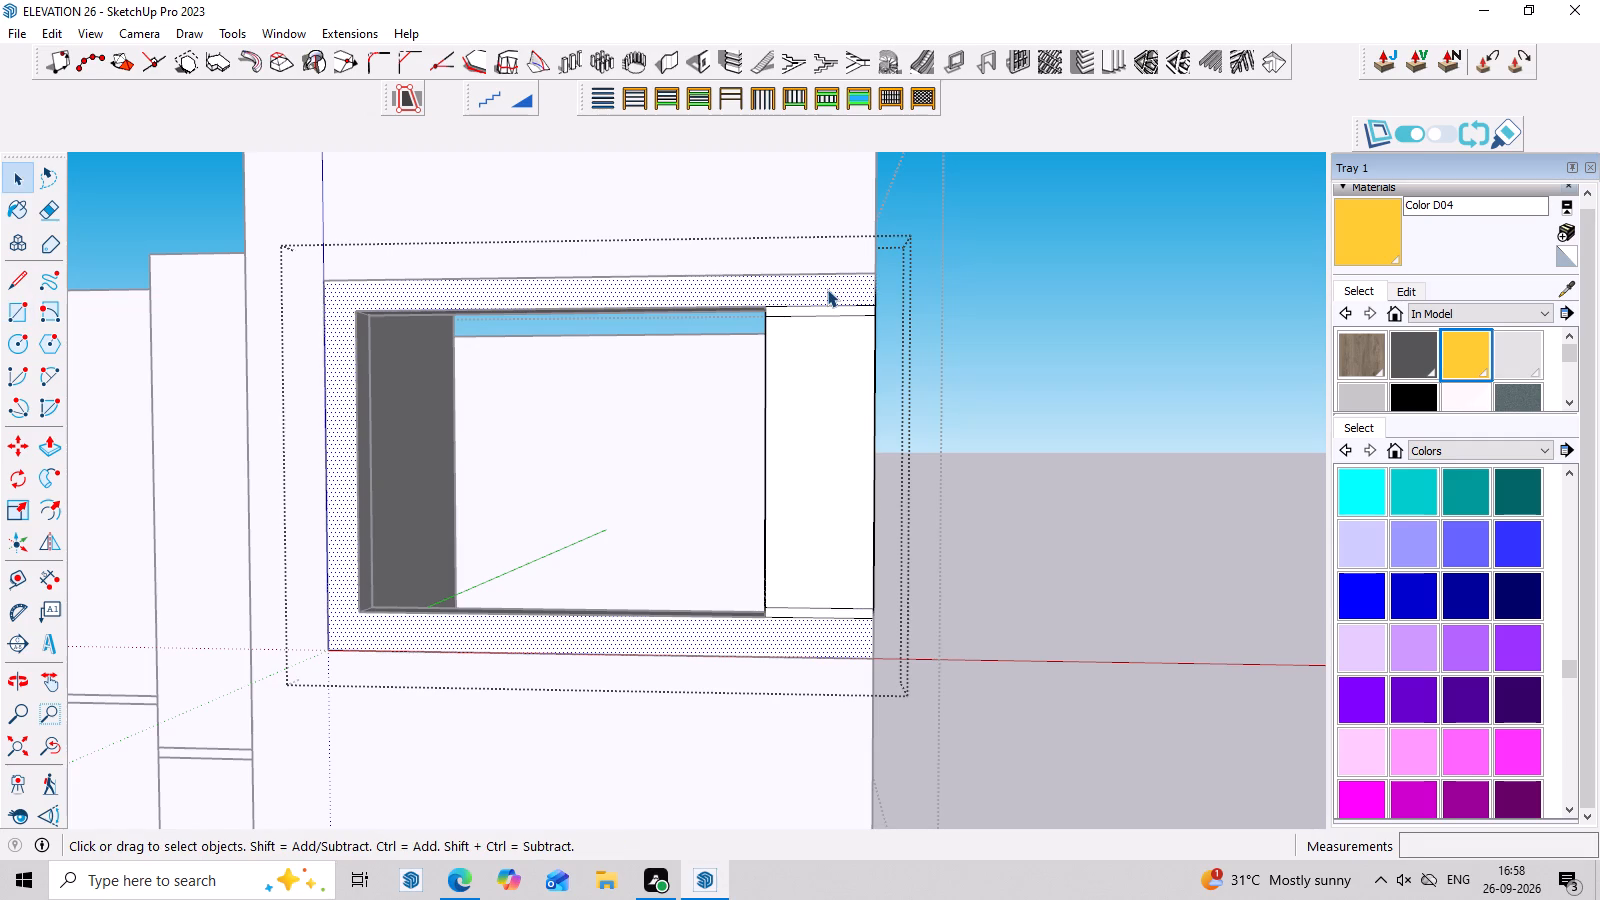
pyautogui.press('p')
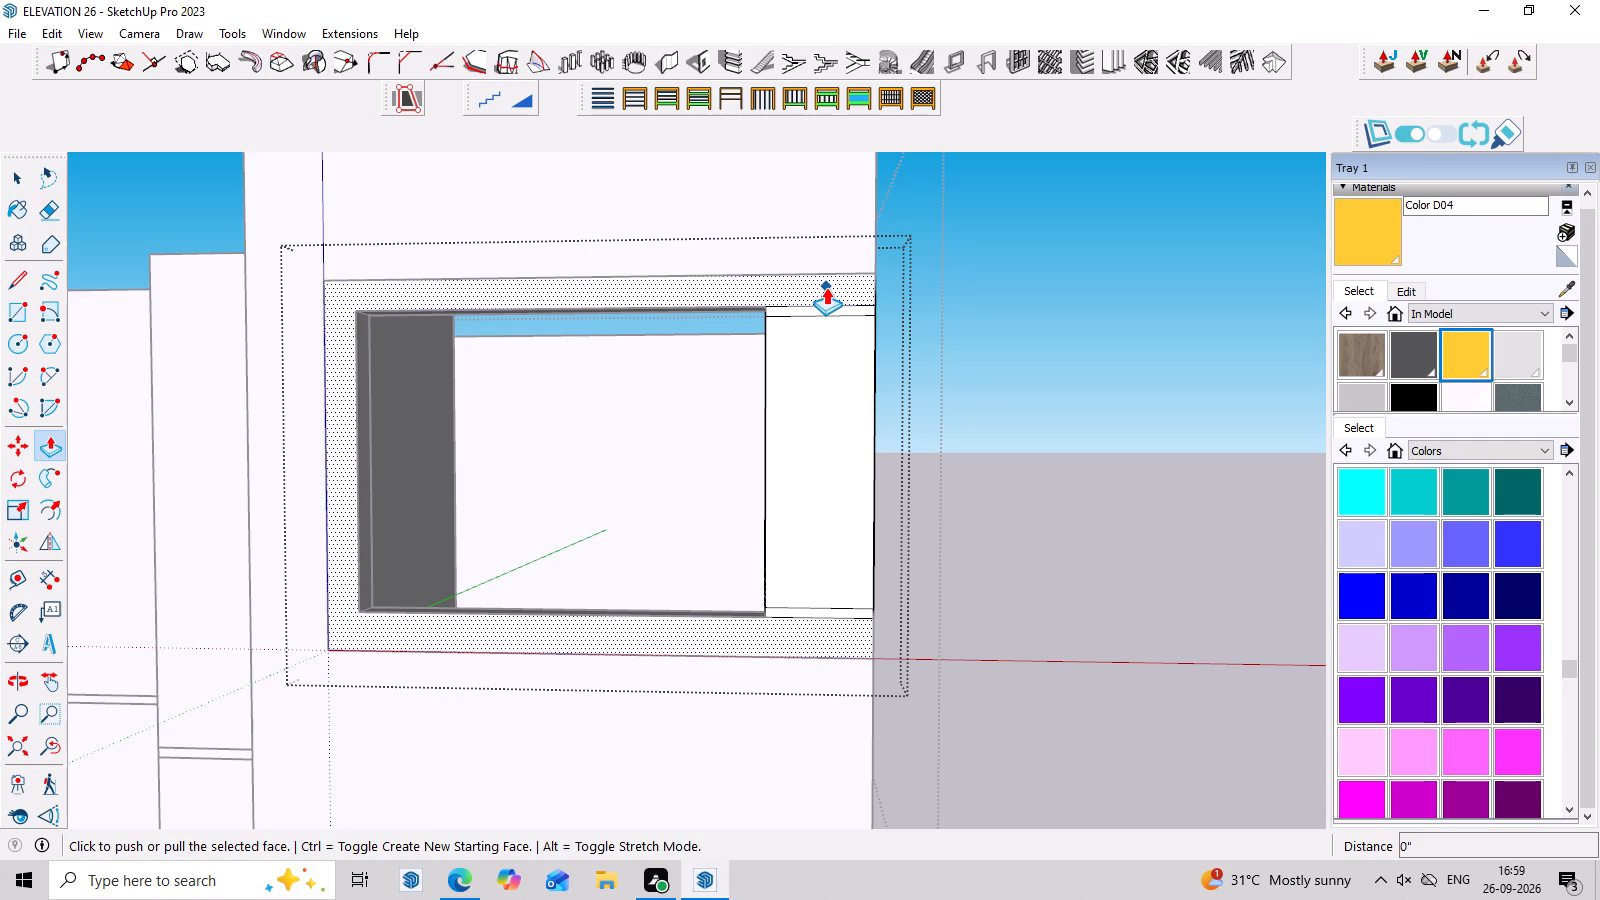
pyautogui.click(826, 287)
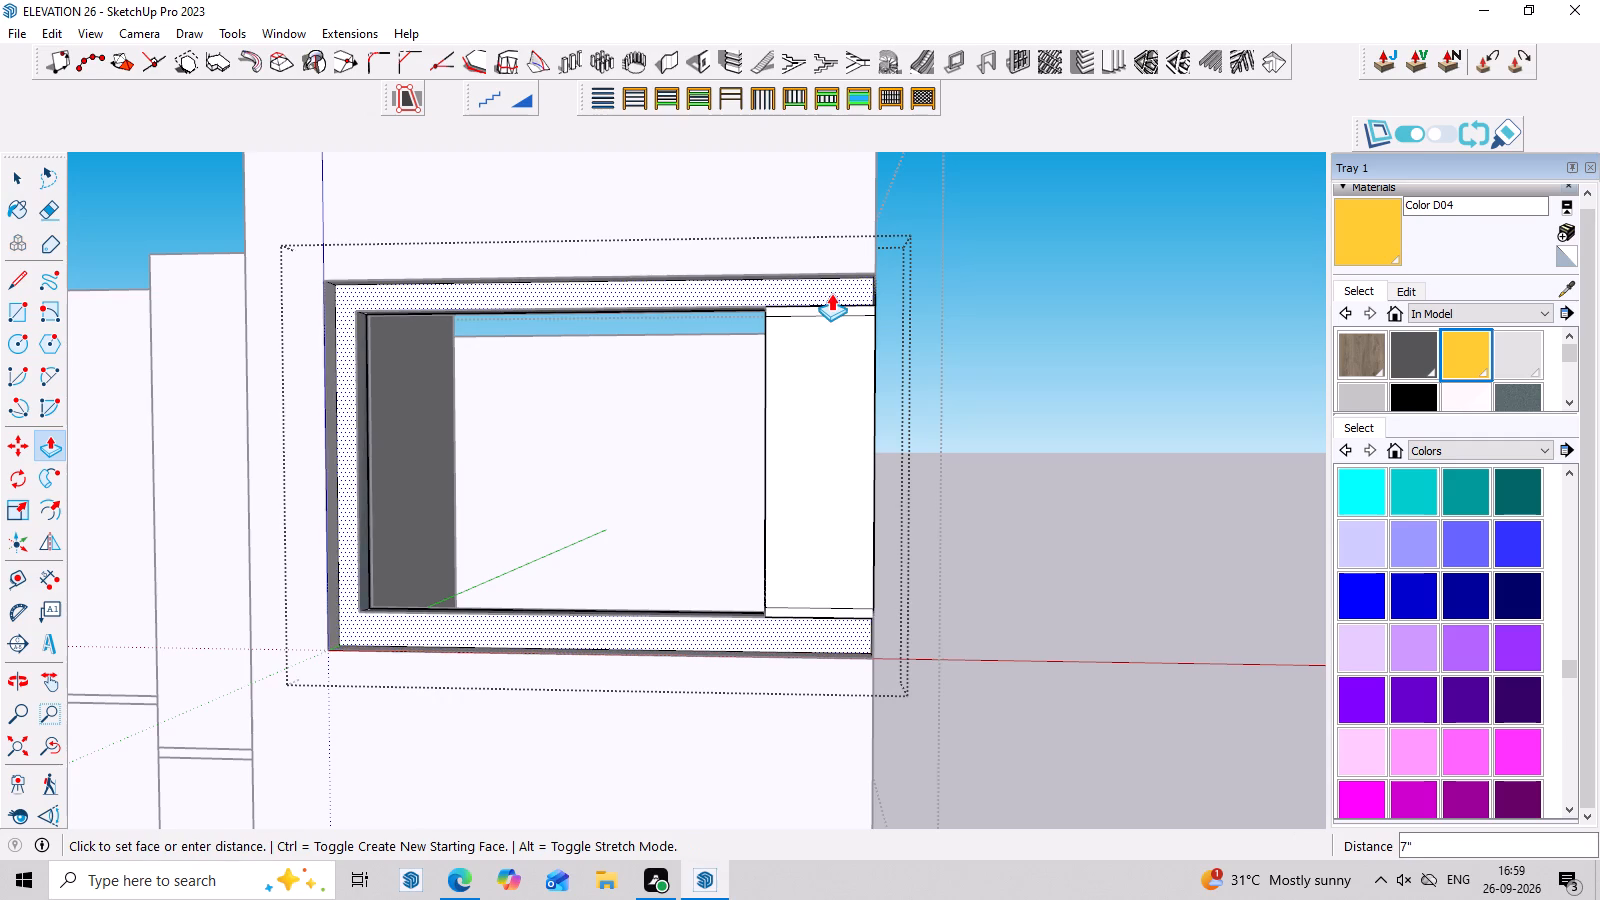
pyautogui.moveTo(831, 293); pyautogui.dragTo(776, 345, button='middle')
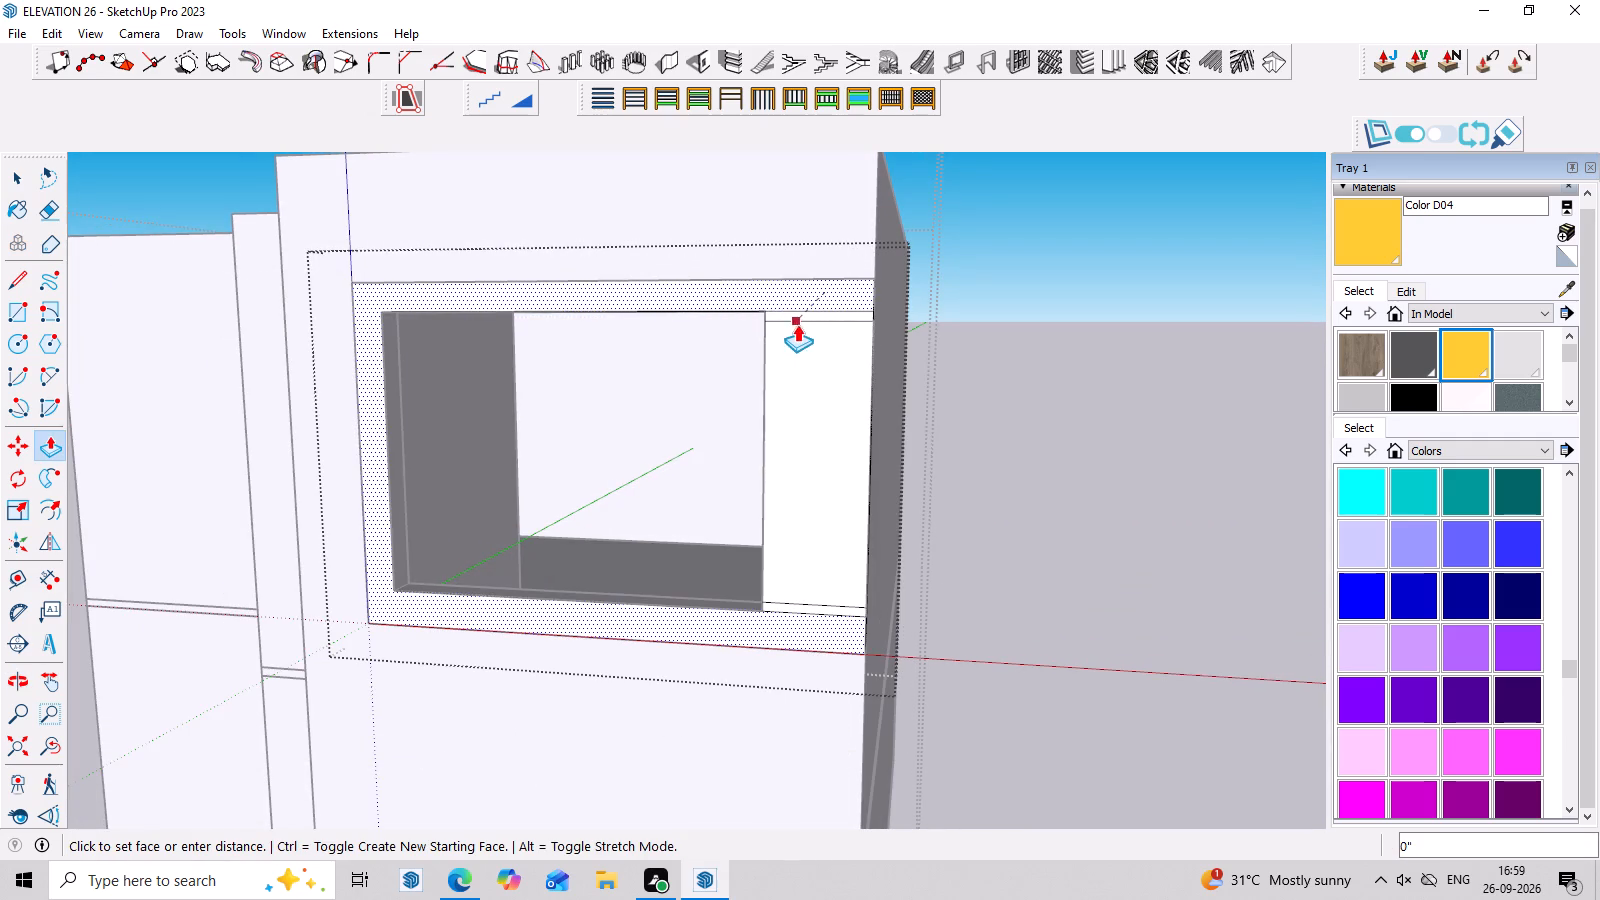
pyautogui.moveTo(797, 324); pyautogui.dragTo(694, 410, button='middle')
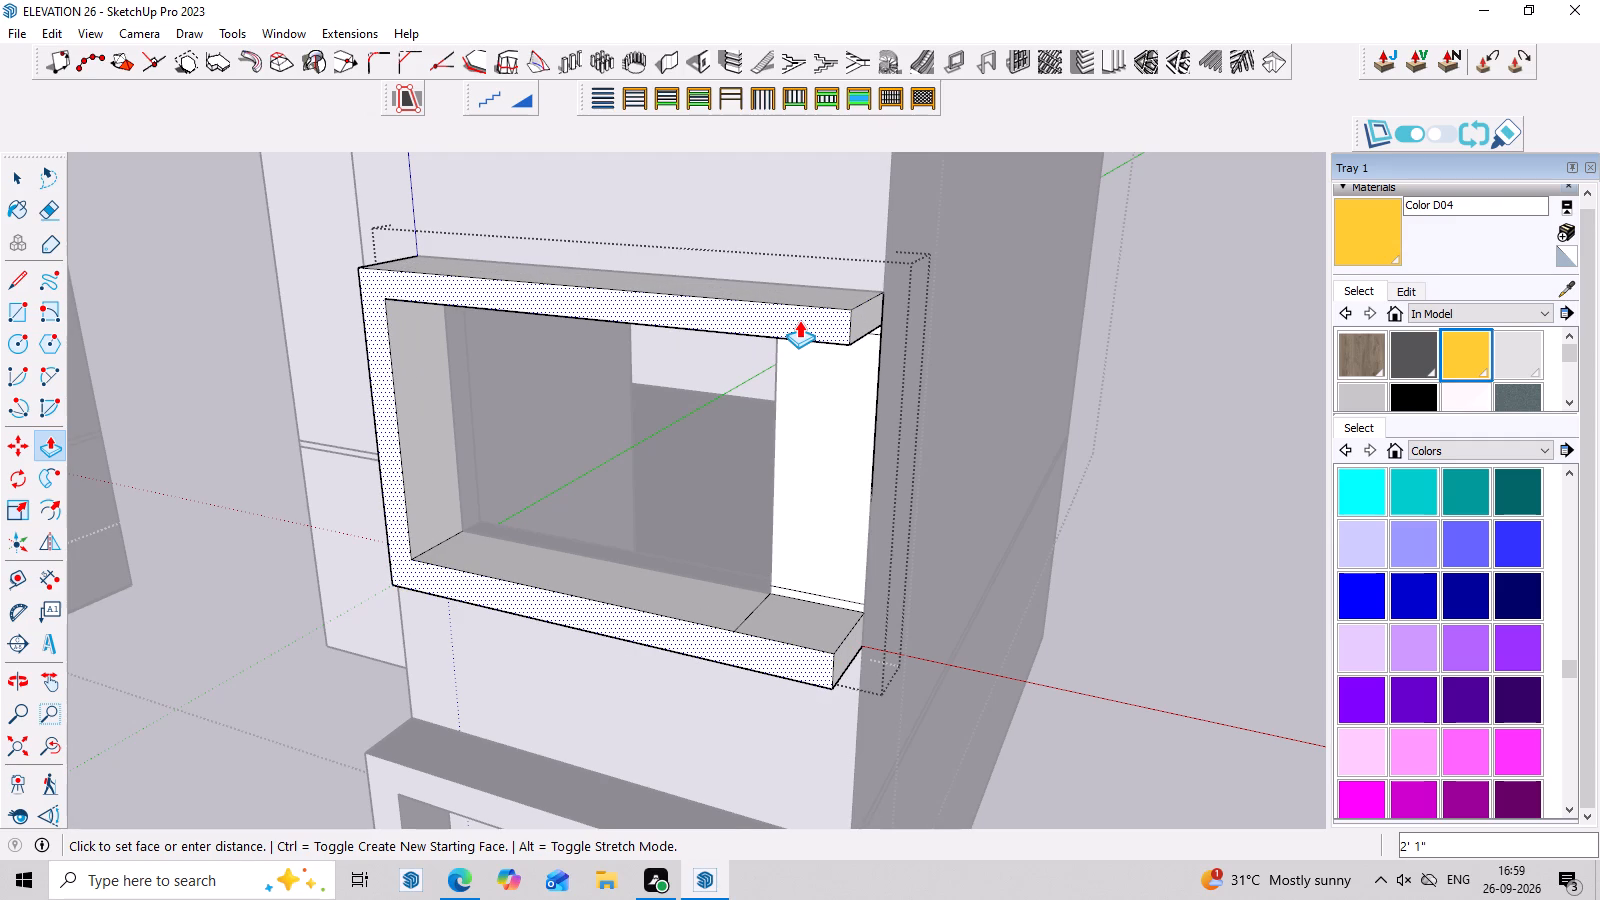
pyautogui.click(799, 320)
# Delete the leftover line at the bottom of the side strip and the seam across the lower frame arm's inner face.
pyautogui.moveTo(988, 376); pyautogui.dragTo(836, 350, button='middle')
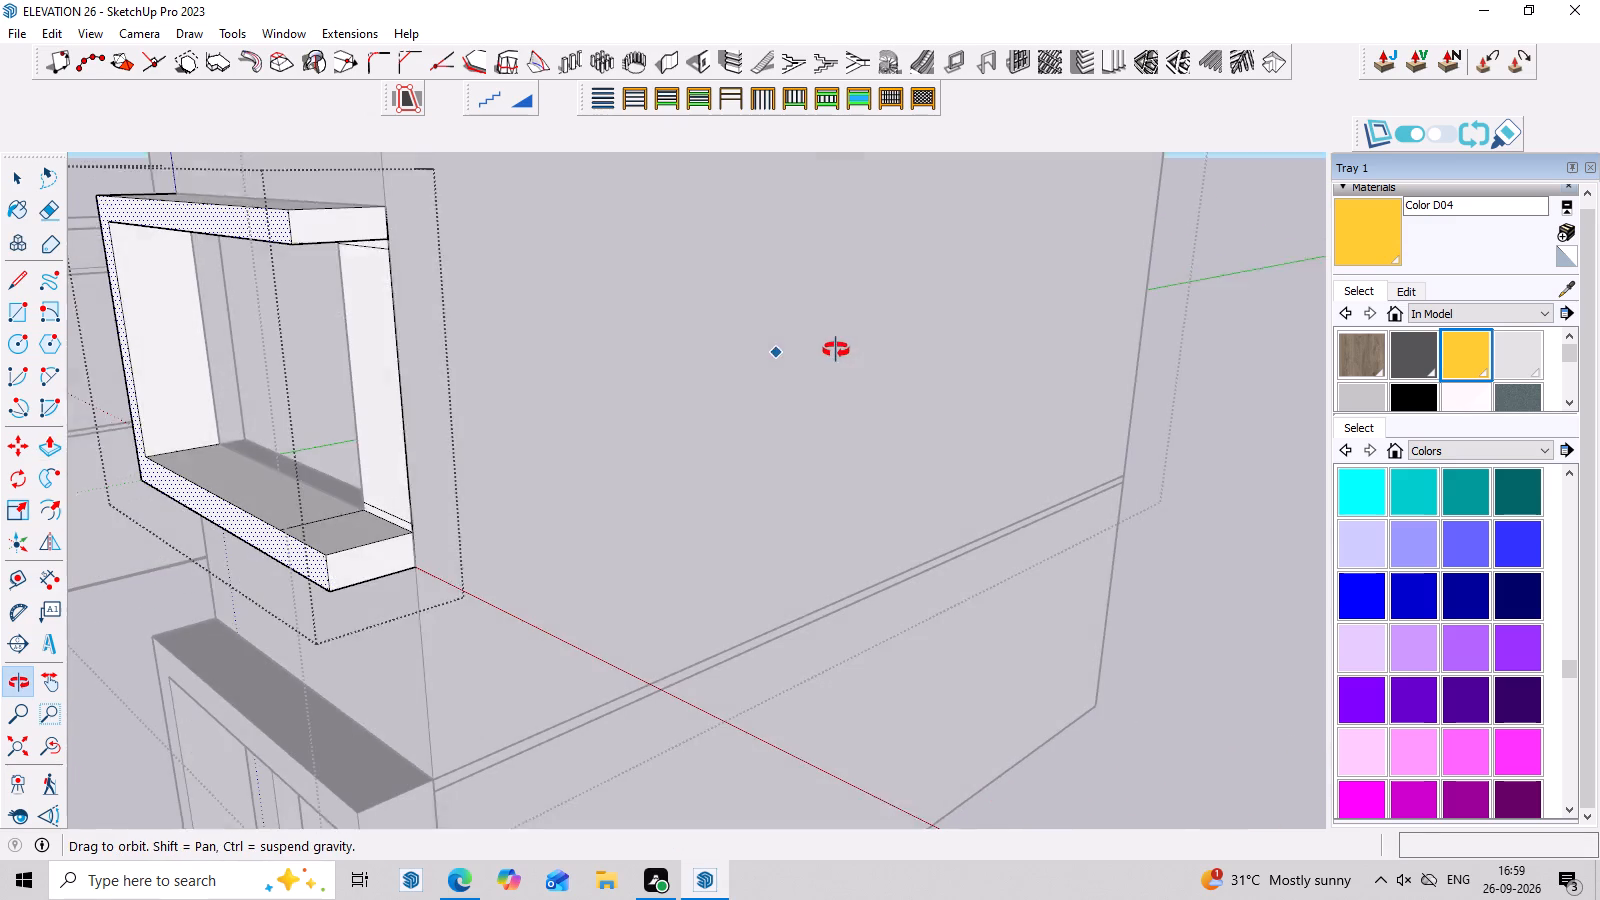
pyautogui.moveTo(836, 350); pyautogui.dragTo(834, 348, button='middle')
pyautogui.moveTo(488, 445); pyautogui.dragTo(830, 374, button='middle')
pyautogui.scroll(3, 741, 418)
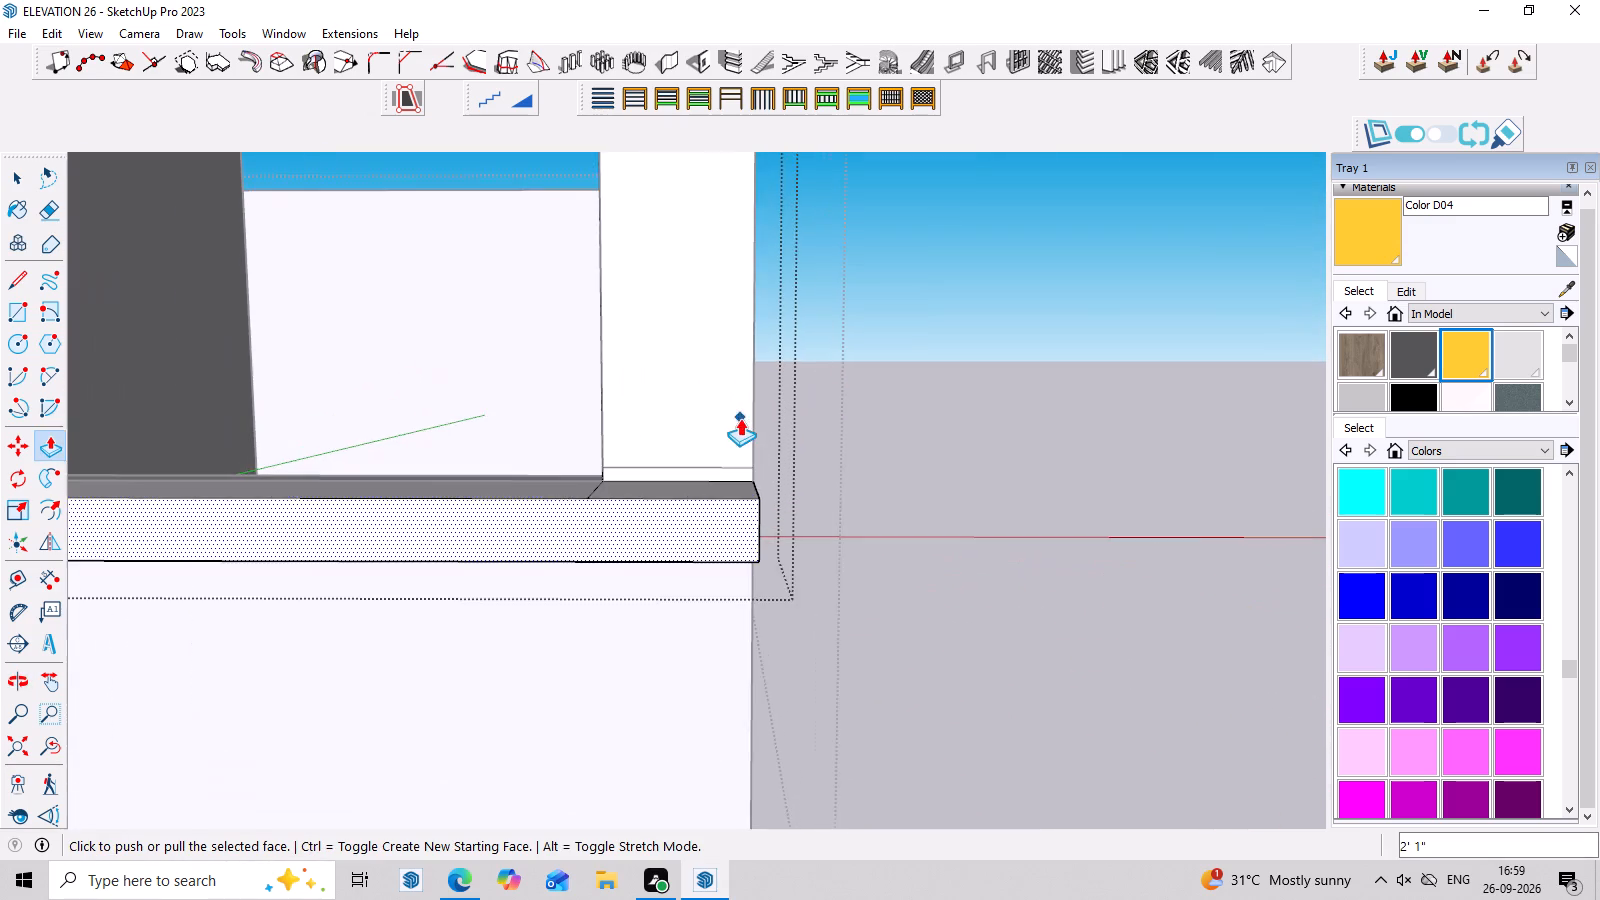
pyautogui.moveTo(740, 429); pyautogui.dragTo(741, 473, button='middle')
pyautogui.press('space')
pyautogui.click(693, 470)
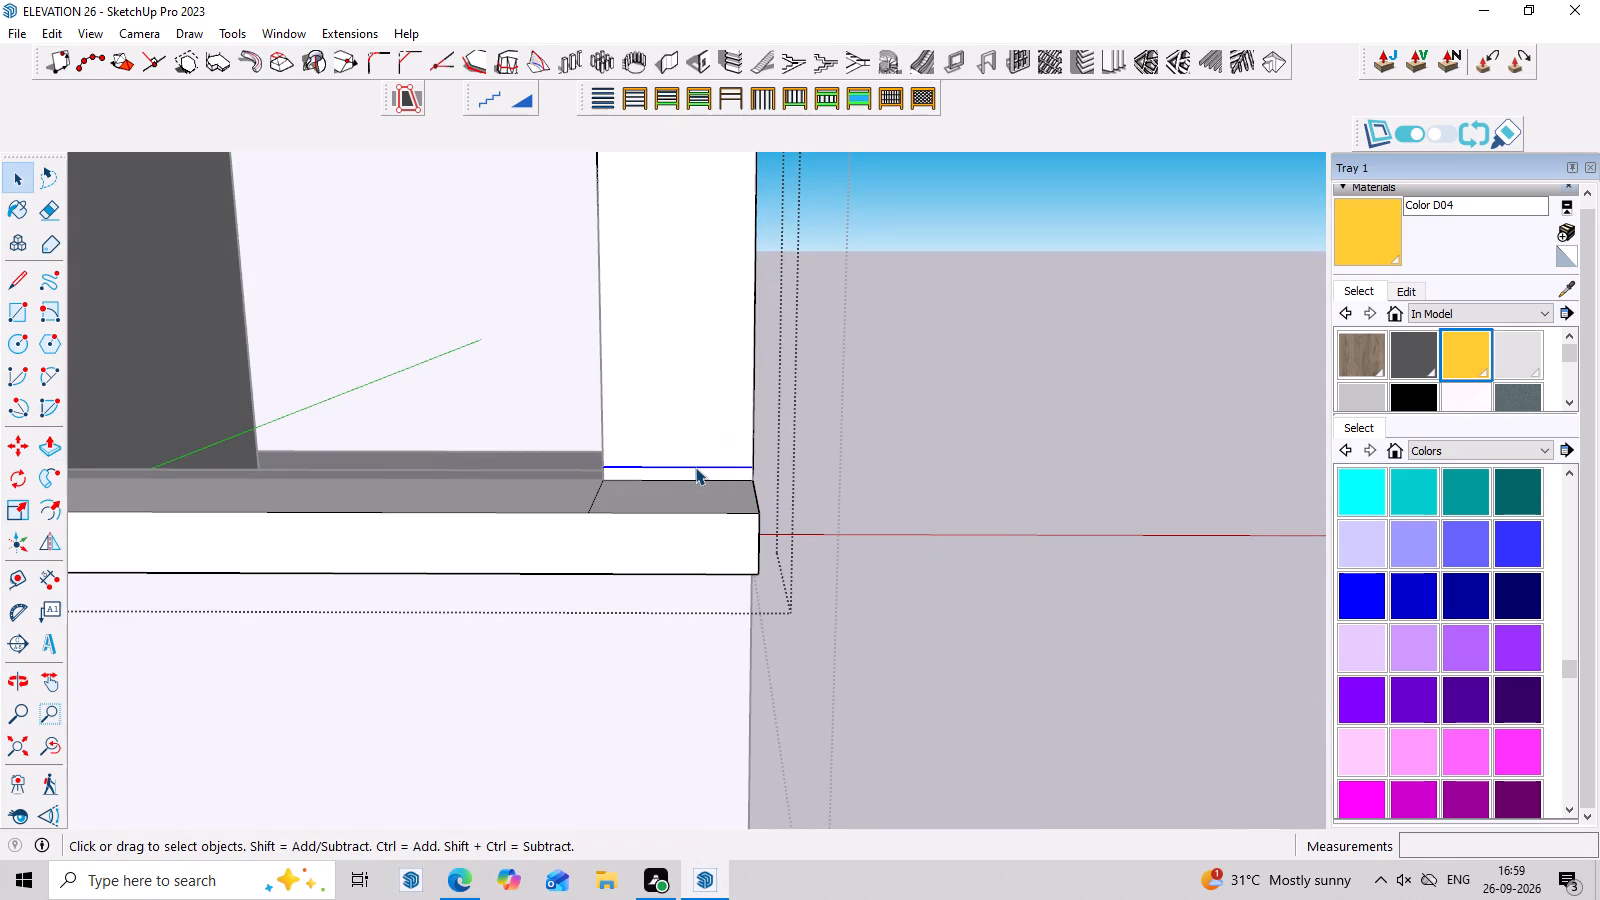
pyautogui.press('Delete')
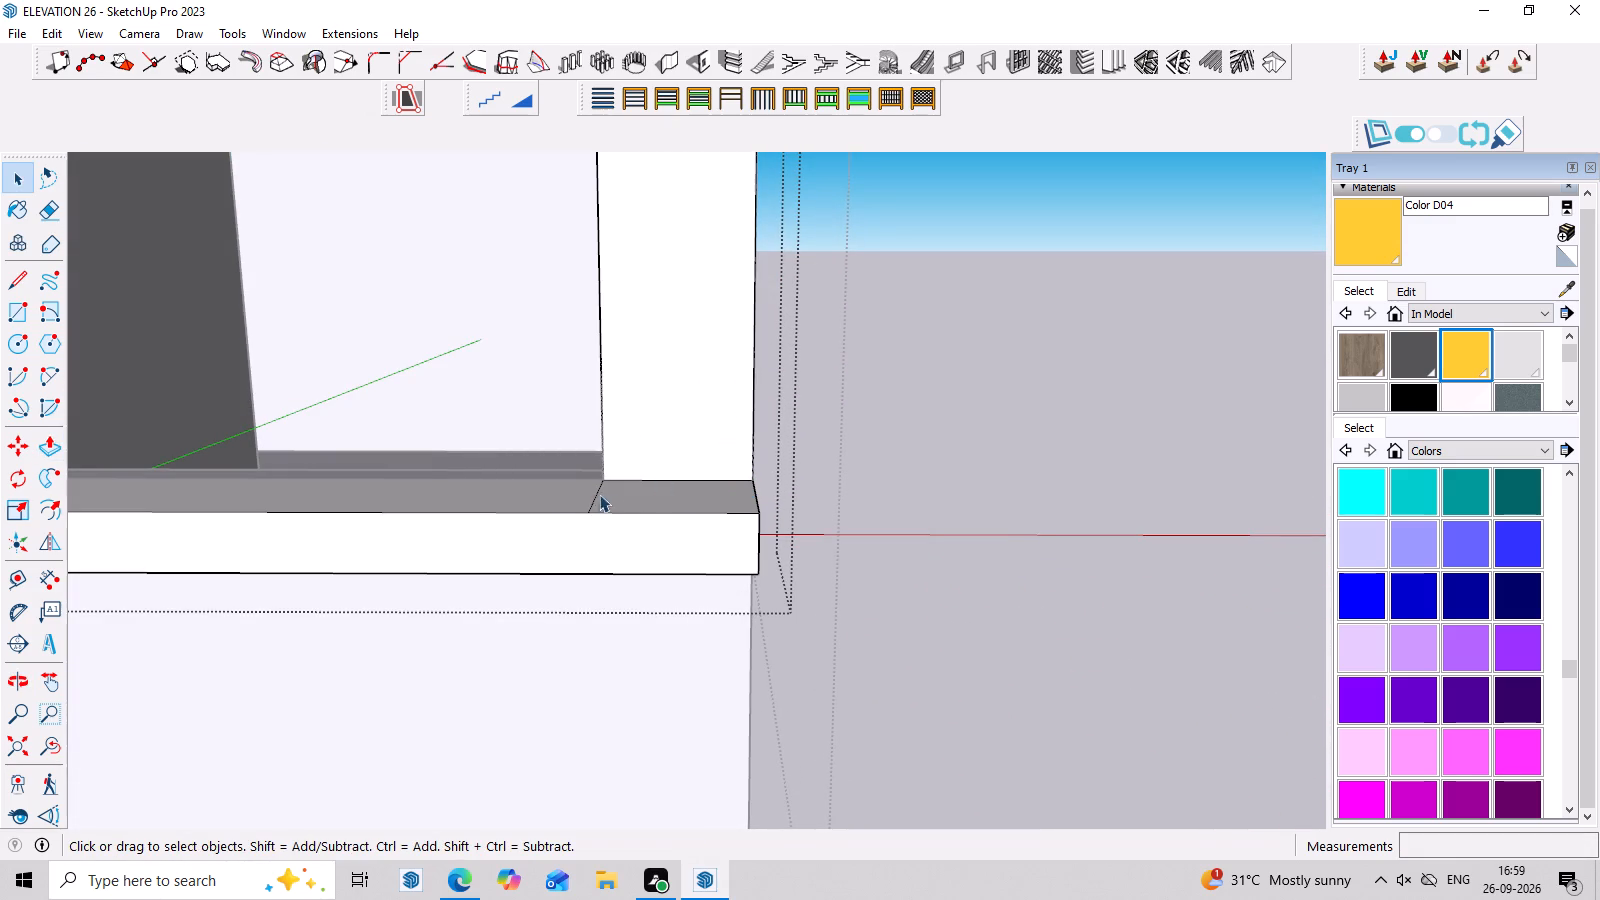
pyautogui.click(595, 500)
pyautogui.press('Delete')
# Delete the seam across the upper frame arm's underside and the leftover line at the top of the side strip.
pyautogui.scroll(-10, 661, 514)
pyautogui.scroll(3, 743, 396)
pyautogui.moveTo(716, 348); pyautogui.dragTo(723, 256, button='middle')
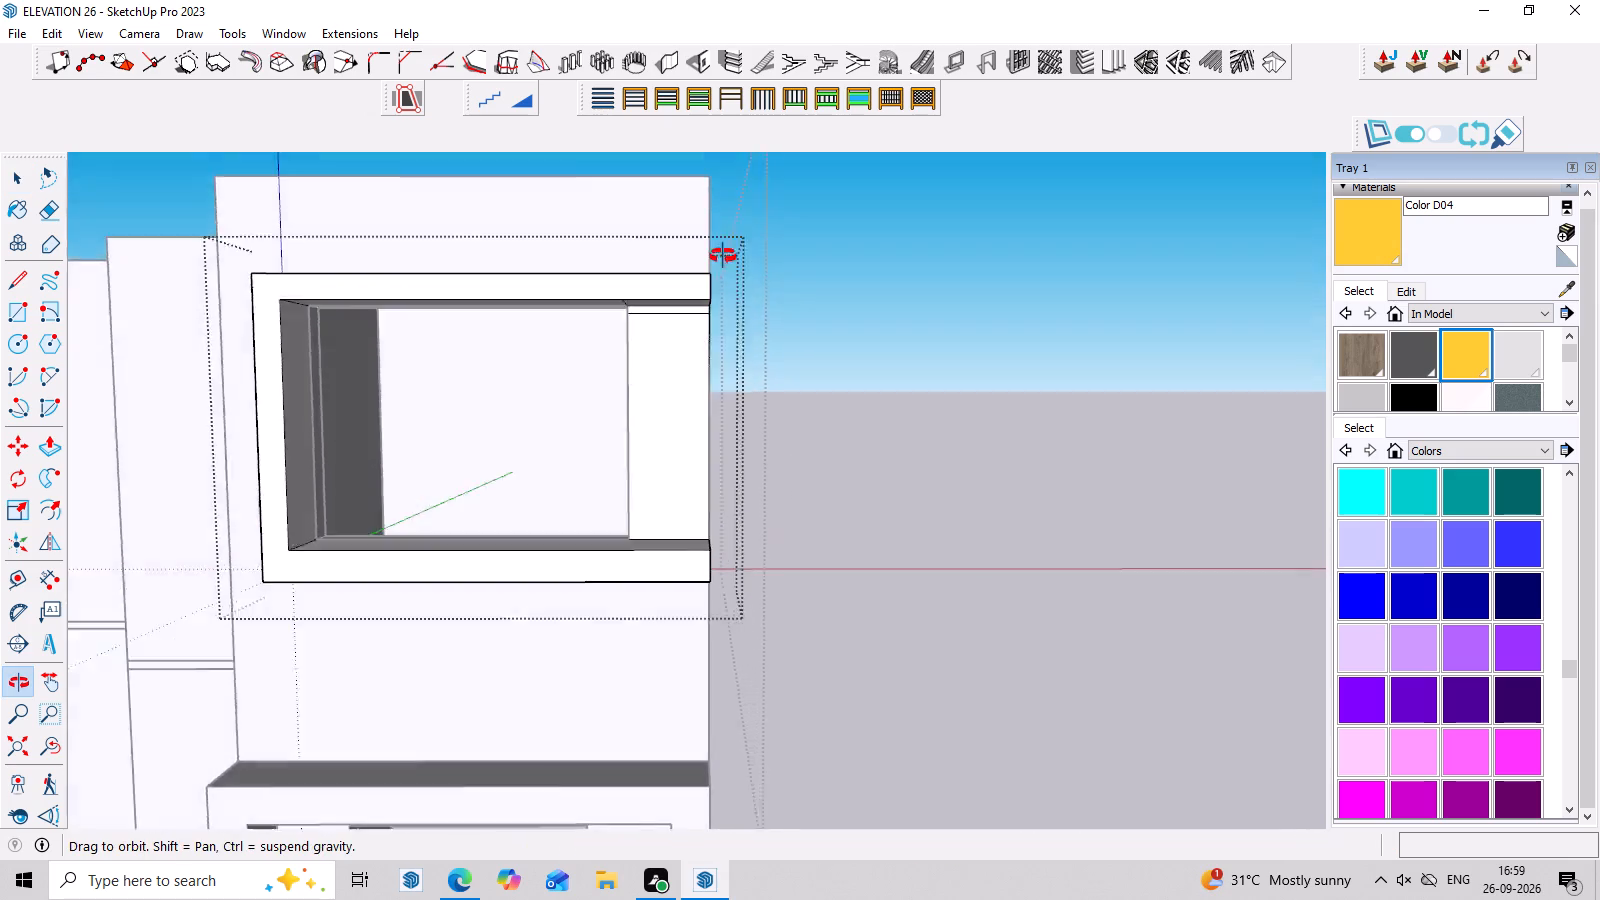
pyautogui.moveTo(723, 256); pyautogui.dragTo(725, 159, button='middle')
pyautogui.scroll(7, 664, 309)
pyautogui.click(610, 270)
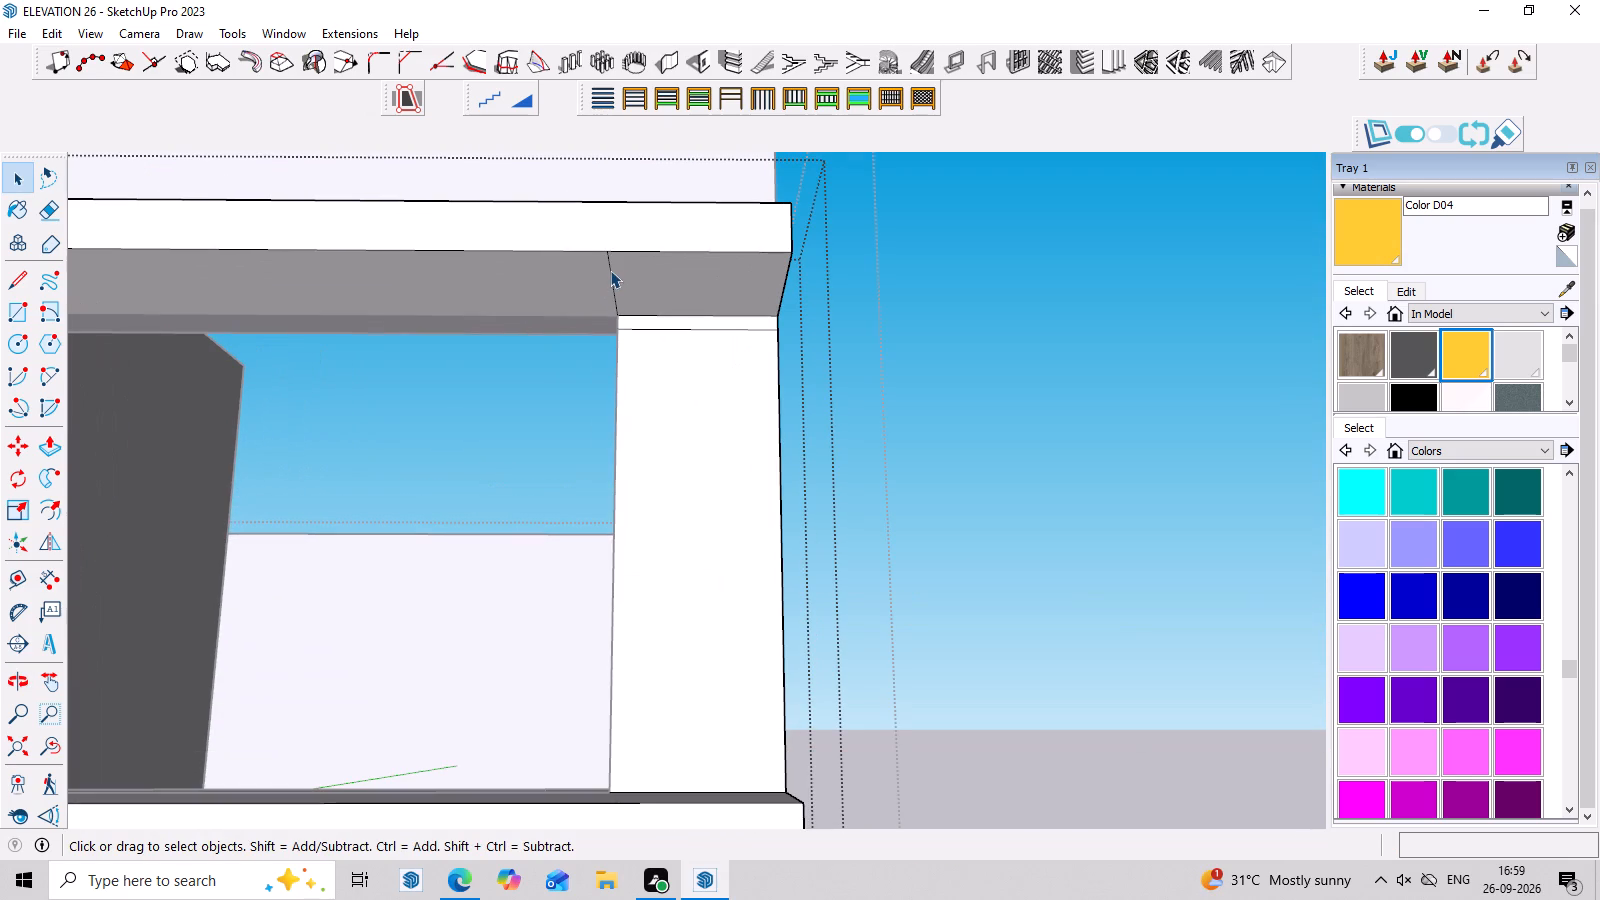
pyautogui.press('Delete')
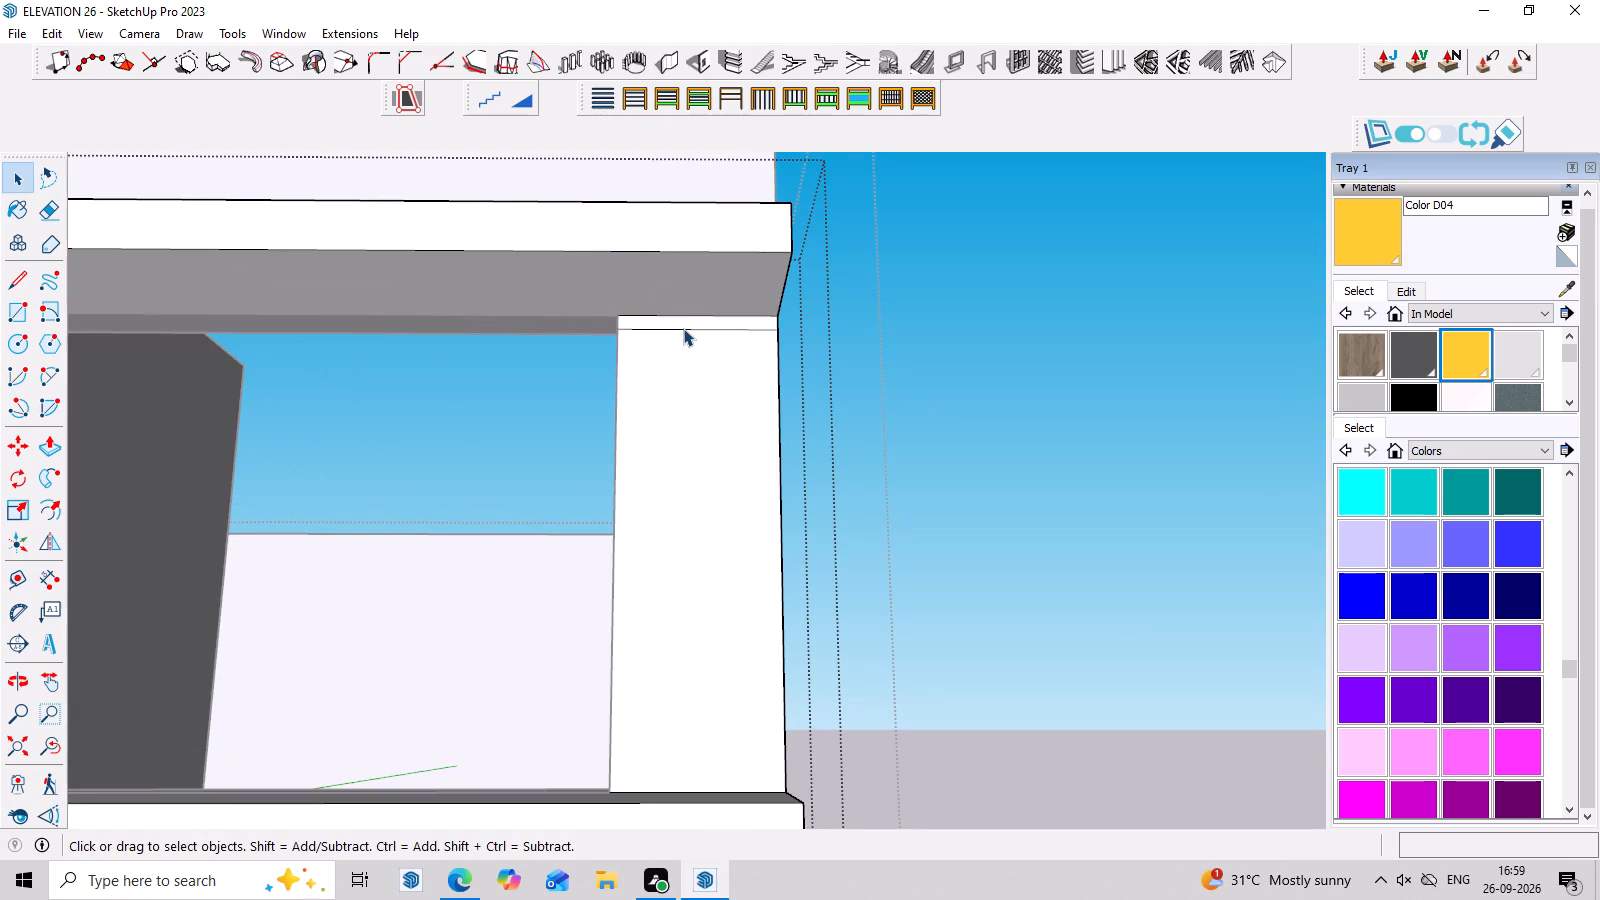
pyautogui.click(683, 328)
pyautogui.press('Delete')
# Start to Push/Pull the end face of the projecting frame's lower arm at the building's side wall.
pyautogui.scroll(-10, 753, 386)
pyautogui.moveTo(960, 537); pyautogui.dragTo(684, 643, button='middle')
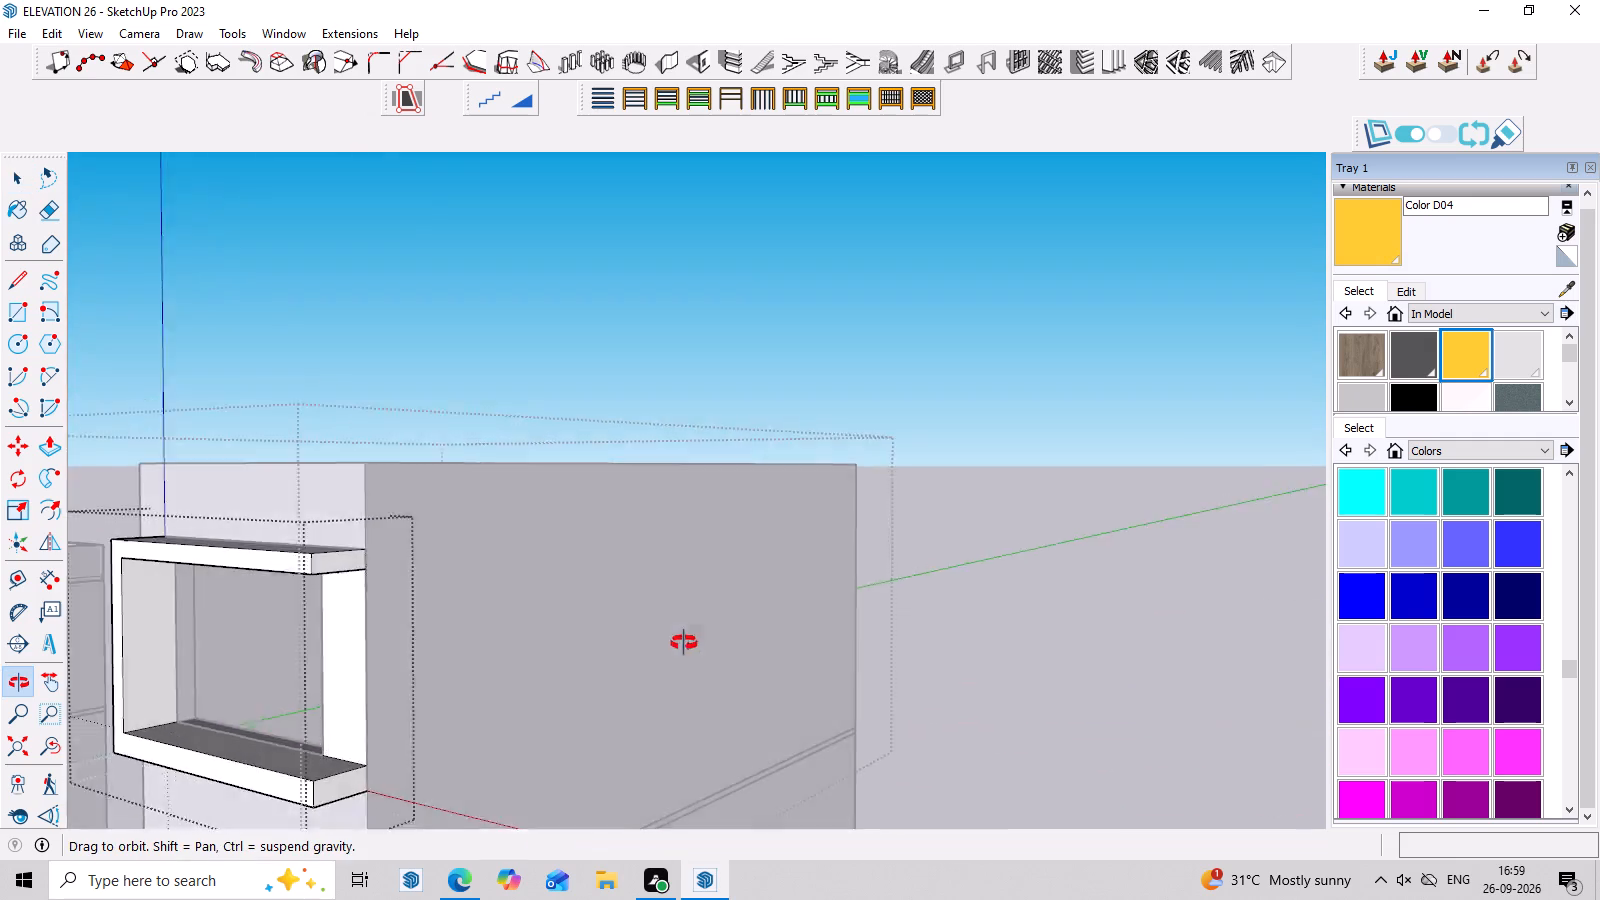
pyautogui.moveTo(684, 643); pyautogui.dragTo(601, 647, button='middle')
pyautogui.scroll(-4, 603, 614)
pyautogui.moveTo(910, 593); pyautogui.dragTo(863, 617, button='middle')
pyautogui.scroll(3, 440, 669)
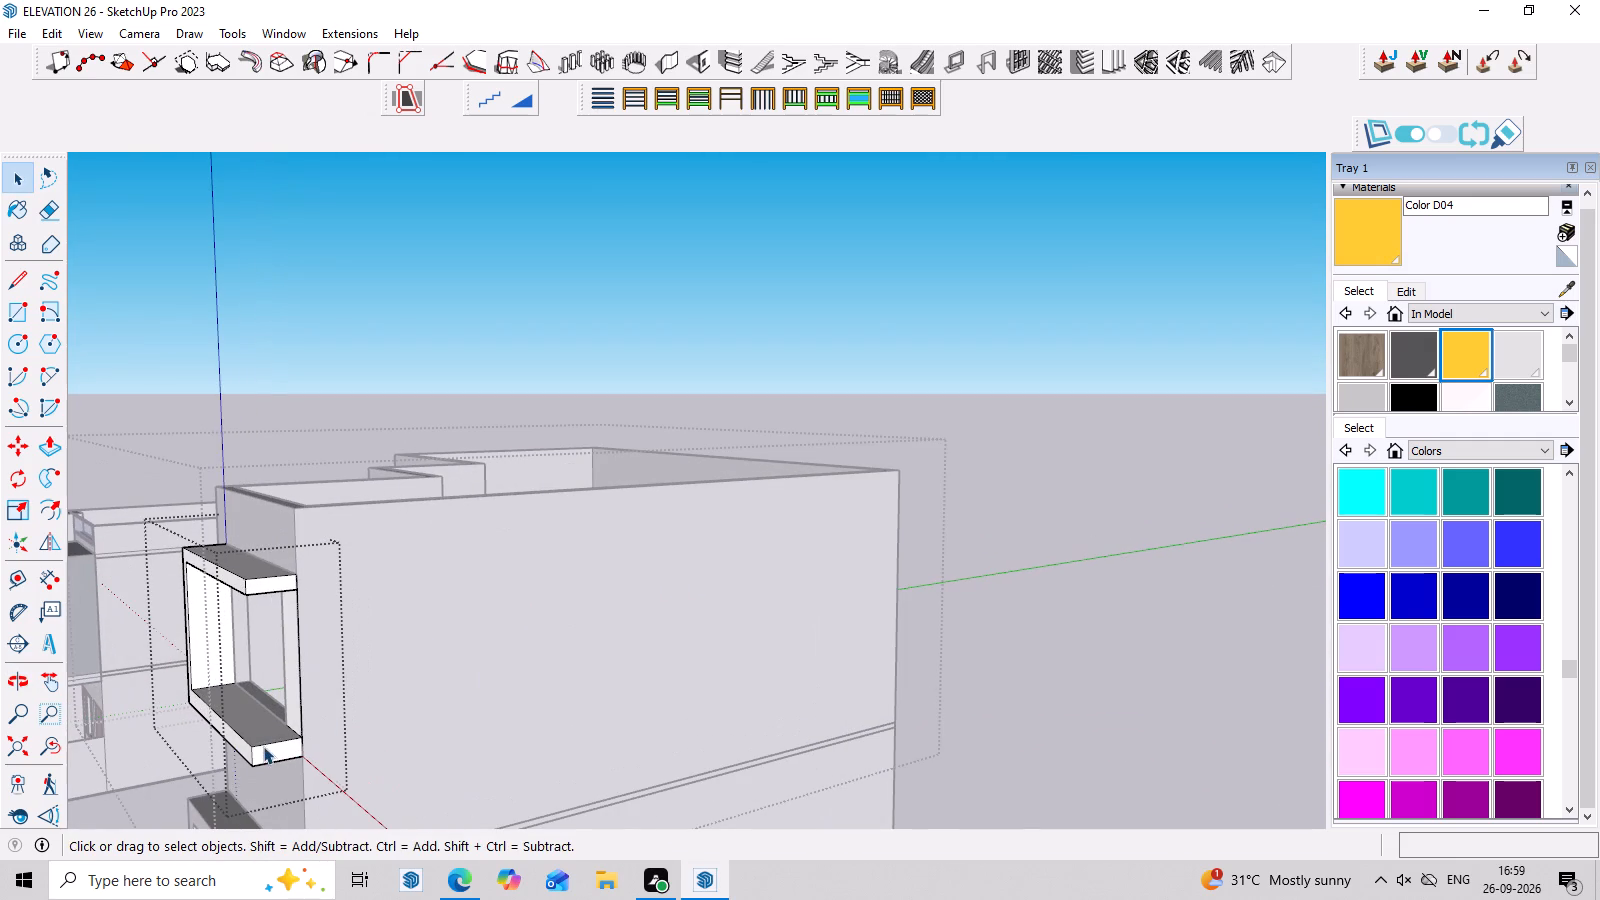
pyautogui.click(270, 748)
pyautogui.press('p')
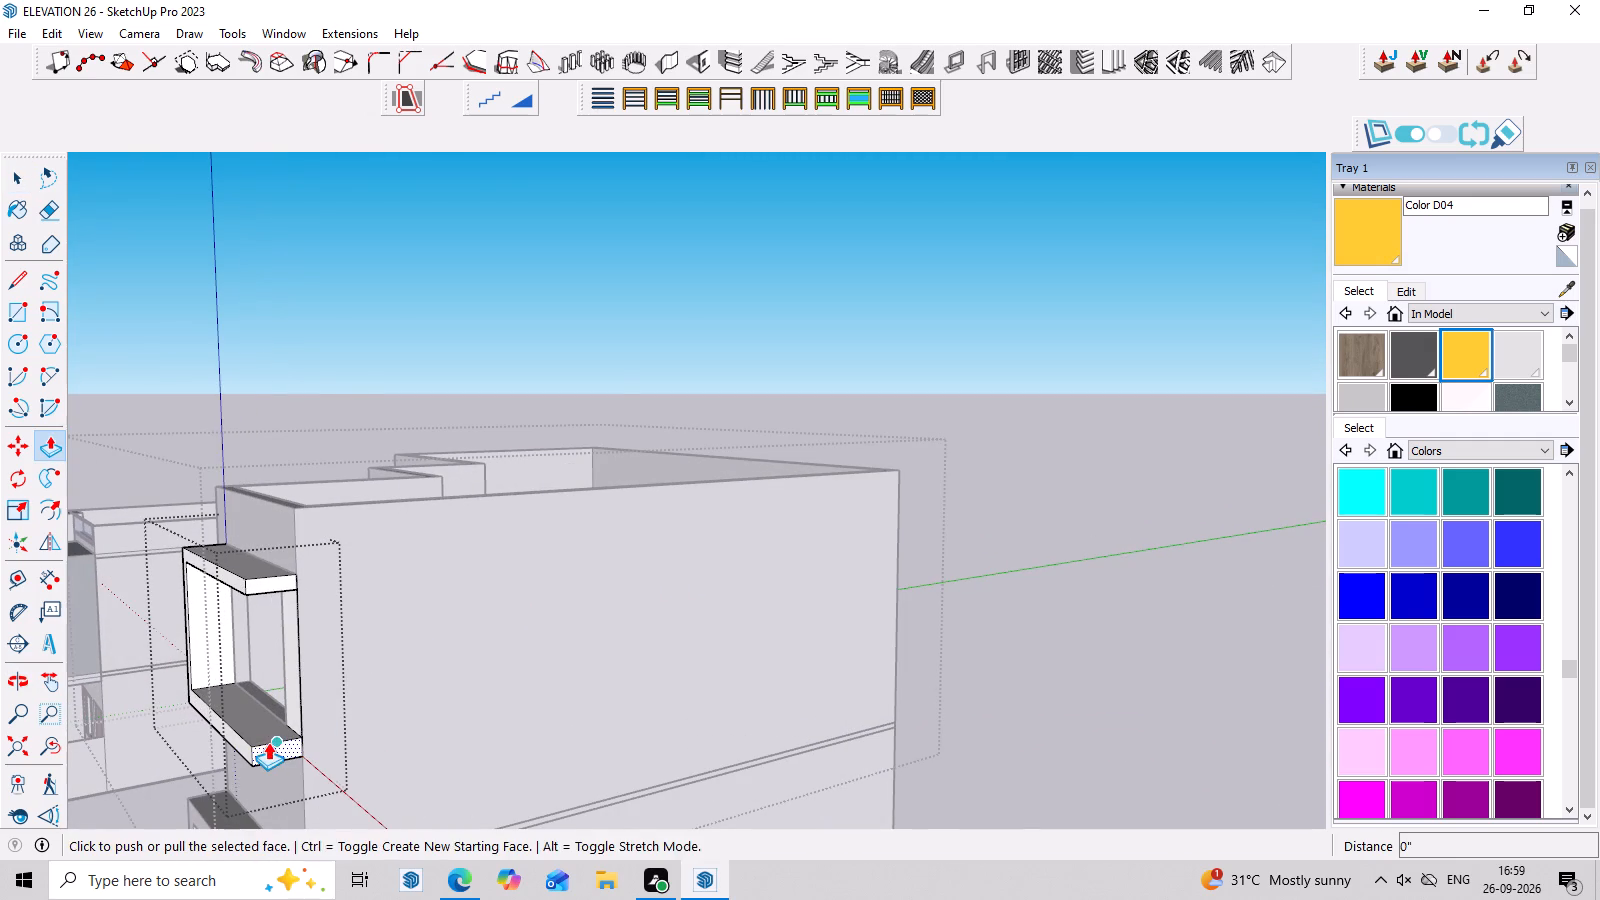
pyautogui.click(268, 742)
pyautogui.rightClick(268, 742)
pyautogui.press('Escape')
pyautogui.click(278, 749)
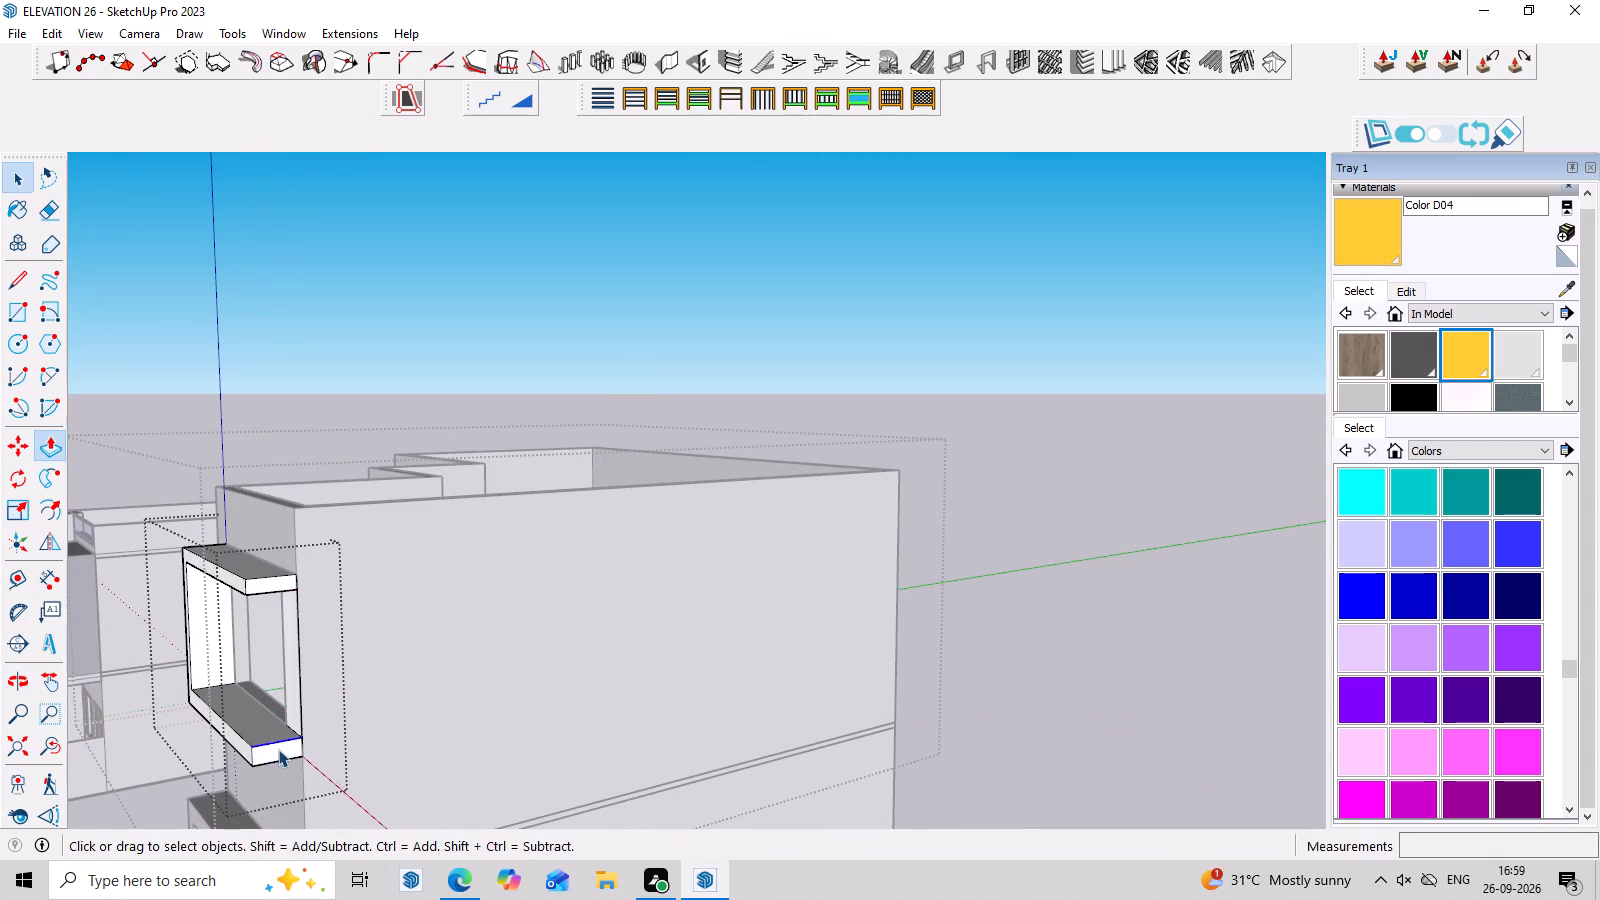
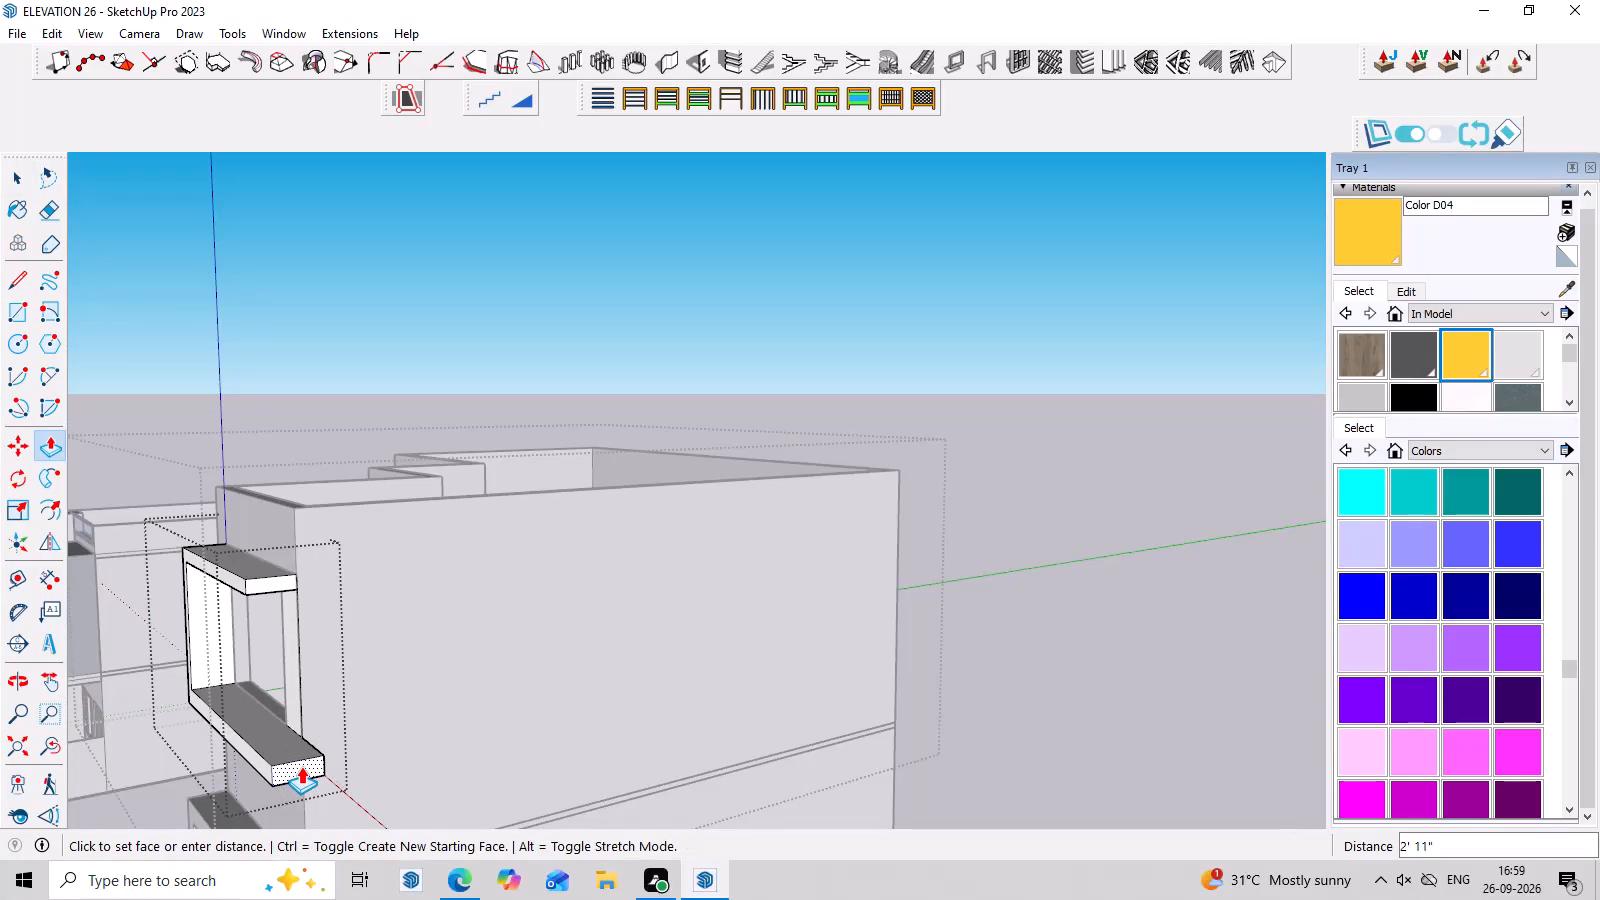
# Complete extending the end face of the frame's lower arm about 2' 11" beyond the building's side wall.
pyautogui.click(301, 766)
# Push/Pull the rear-facing face of the extended lower arm back along the side wall so it wraps the corner, and exit the border group.
pyautogui.moveTo(723, 749); pyautogui.dragTo(414, 771, button='middle')
pyautogui.scroll(-4, 618, 679)
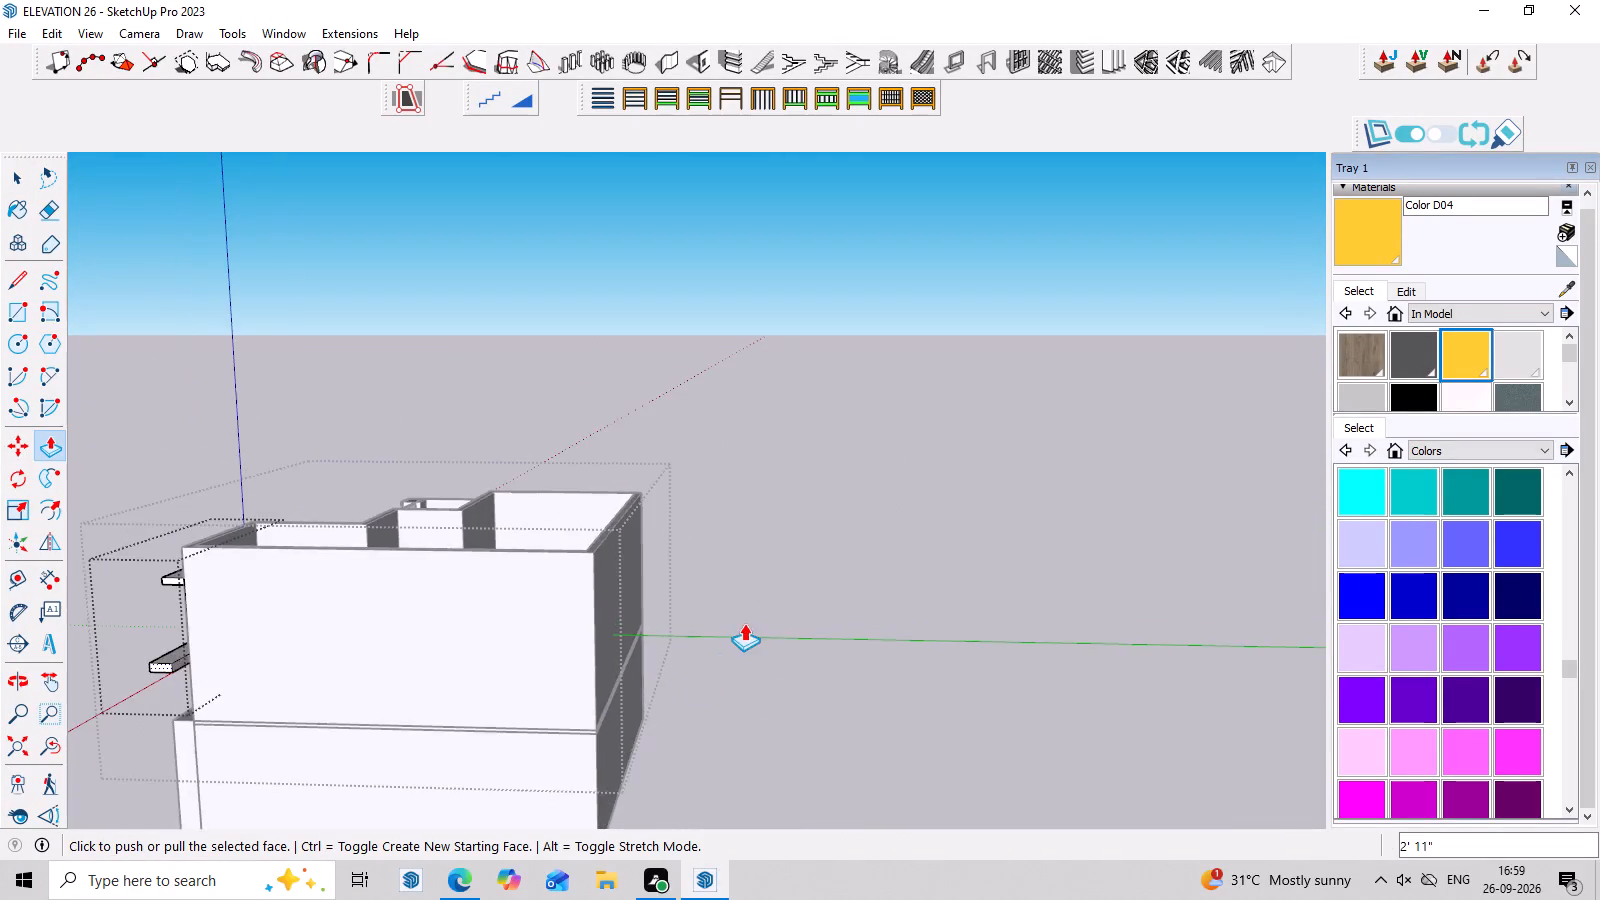
pyautogui.scroll(-2, 744, 623)
pyautogui.moveTo(933, 669); pyautogui.dragTo(794, 716, button='middle')
pyautogui.scroll(9, 250, 639)
pyautogui.press('space')
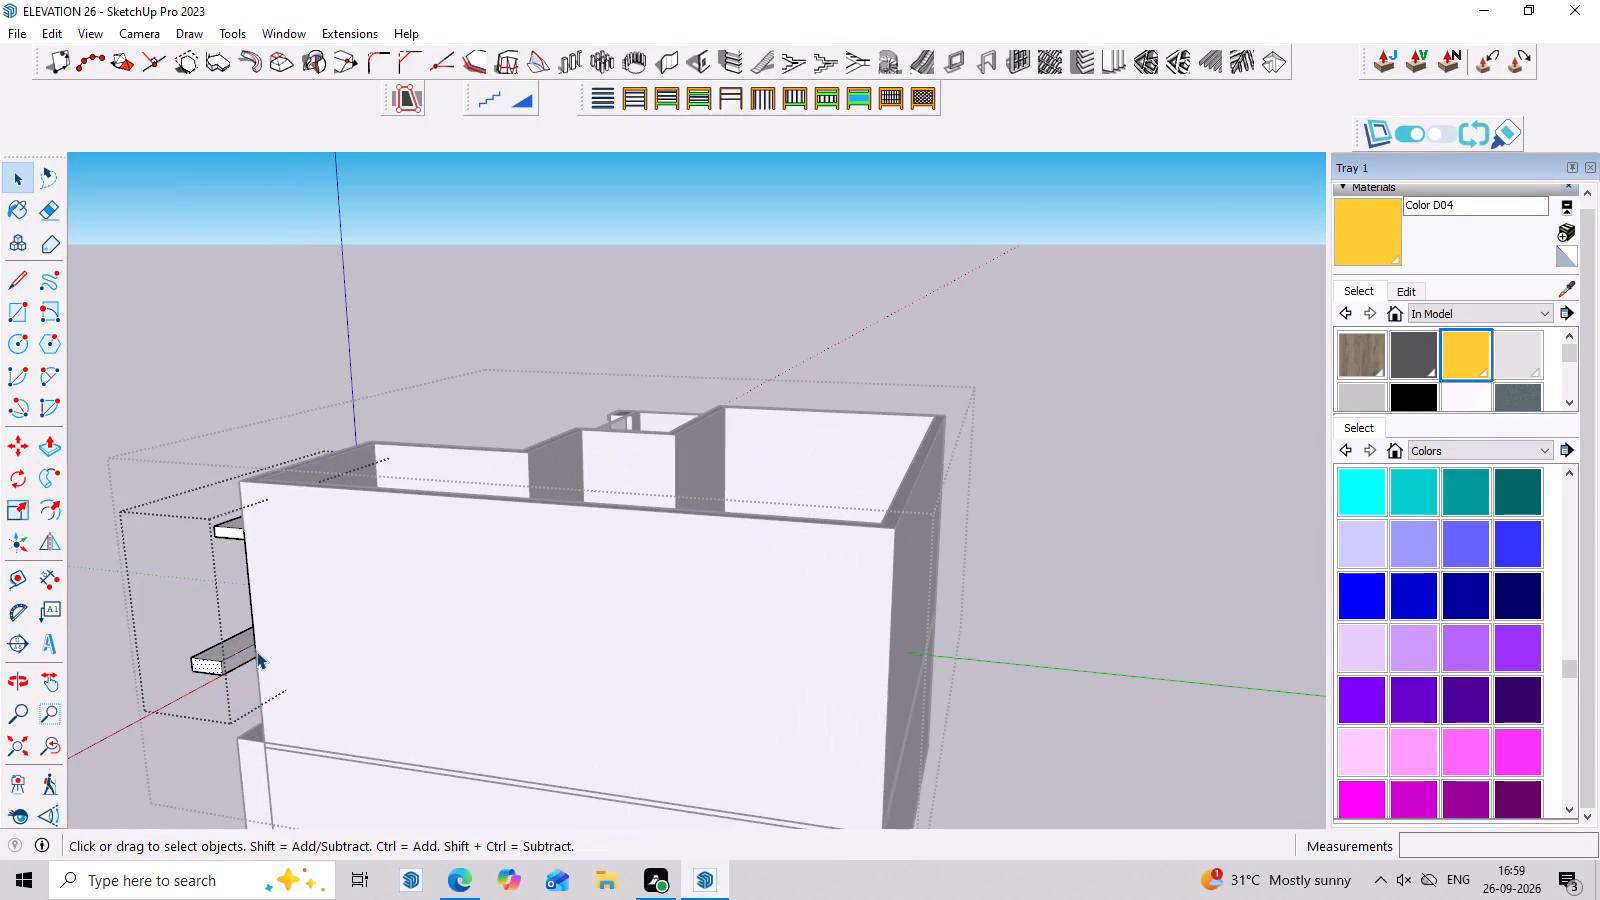
pyautogui.click(241, 655)
pyautogui.click(241, 658)
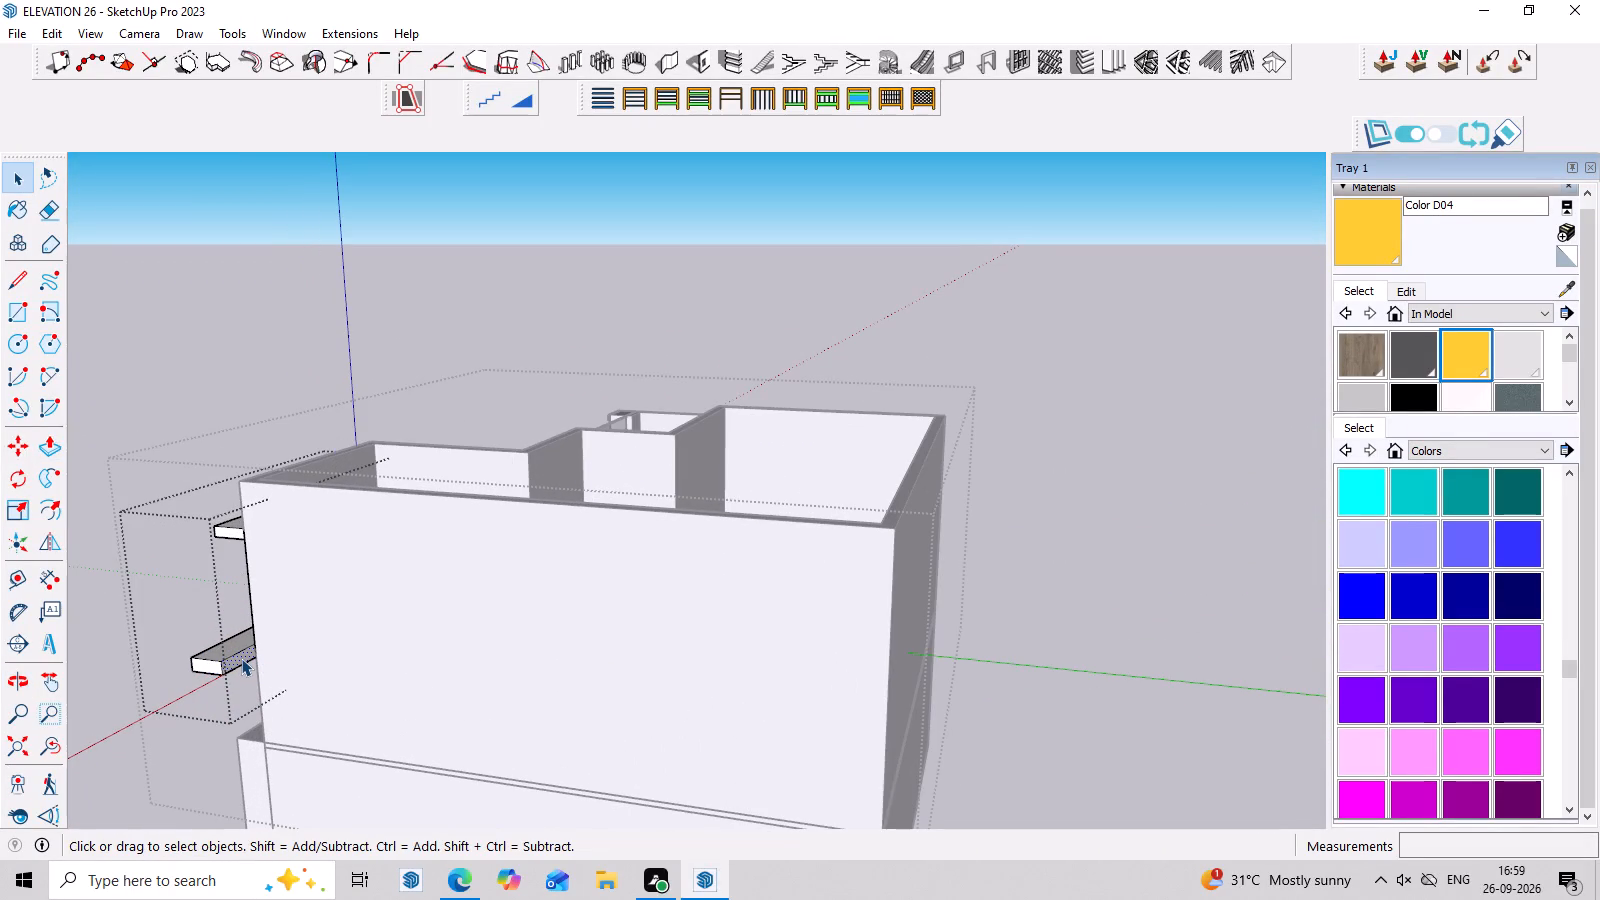
pyautogui.press('p')
pyautogui.click(241, 658)
pyautogui.scroll(-3, 302, 668)
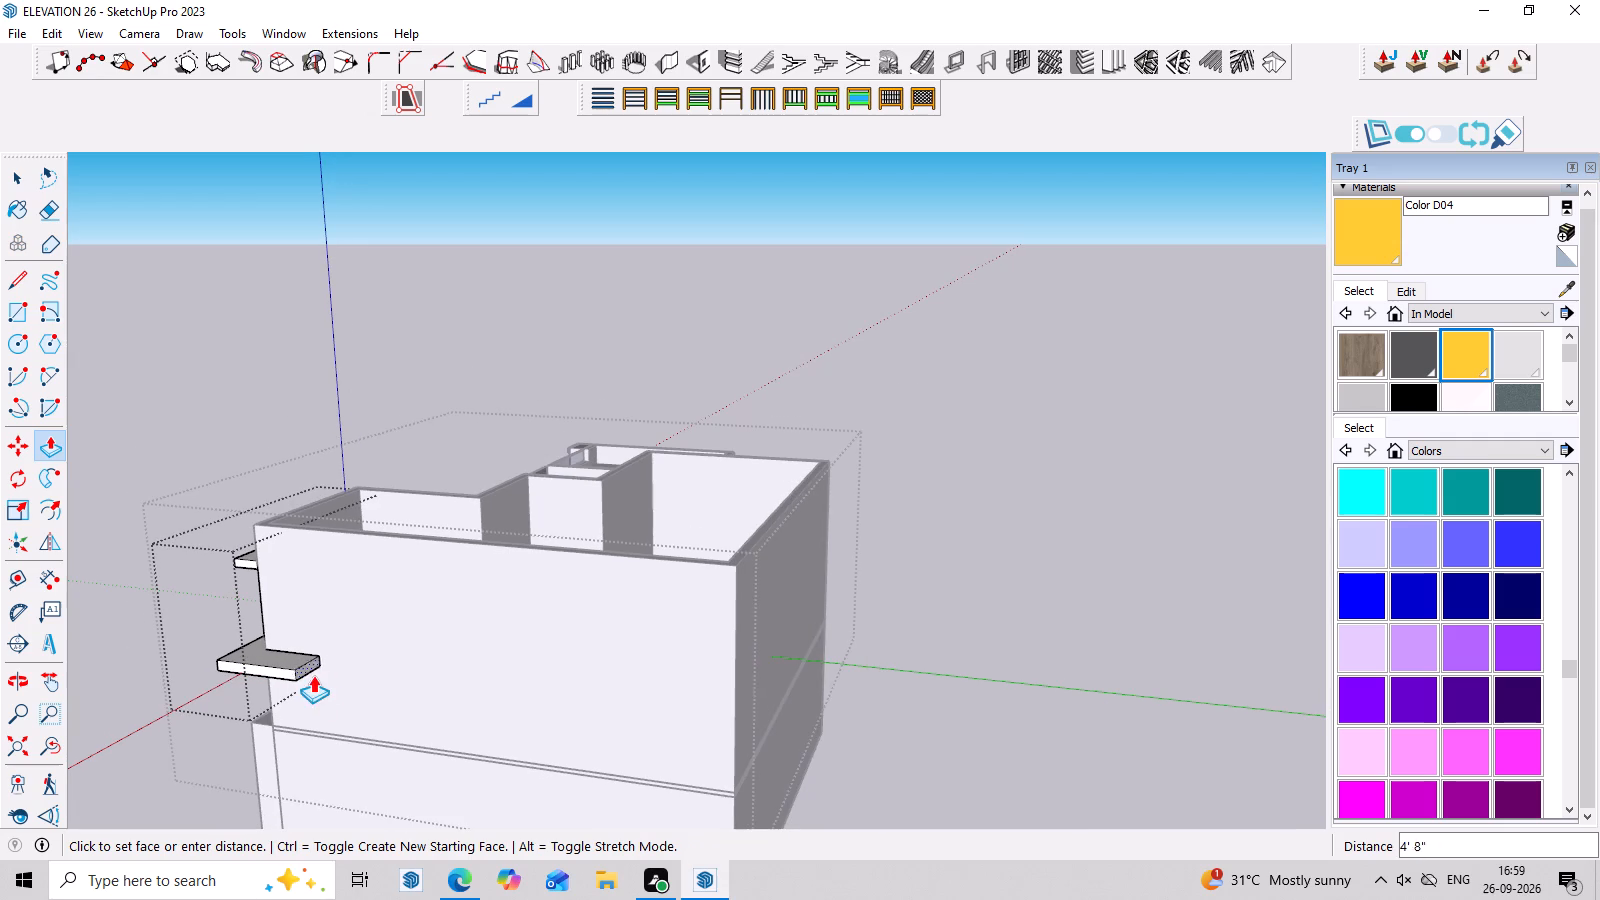
pyautogui.moveTo(356, 688); pyautogui.dragTo(571, 701, button='middle')
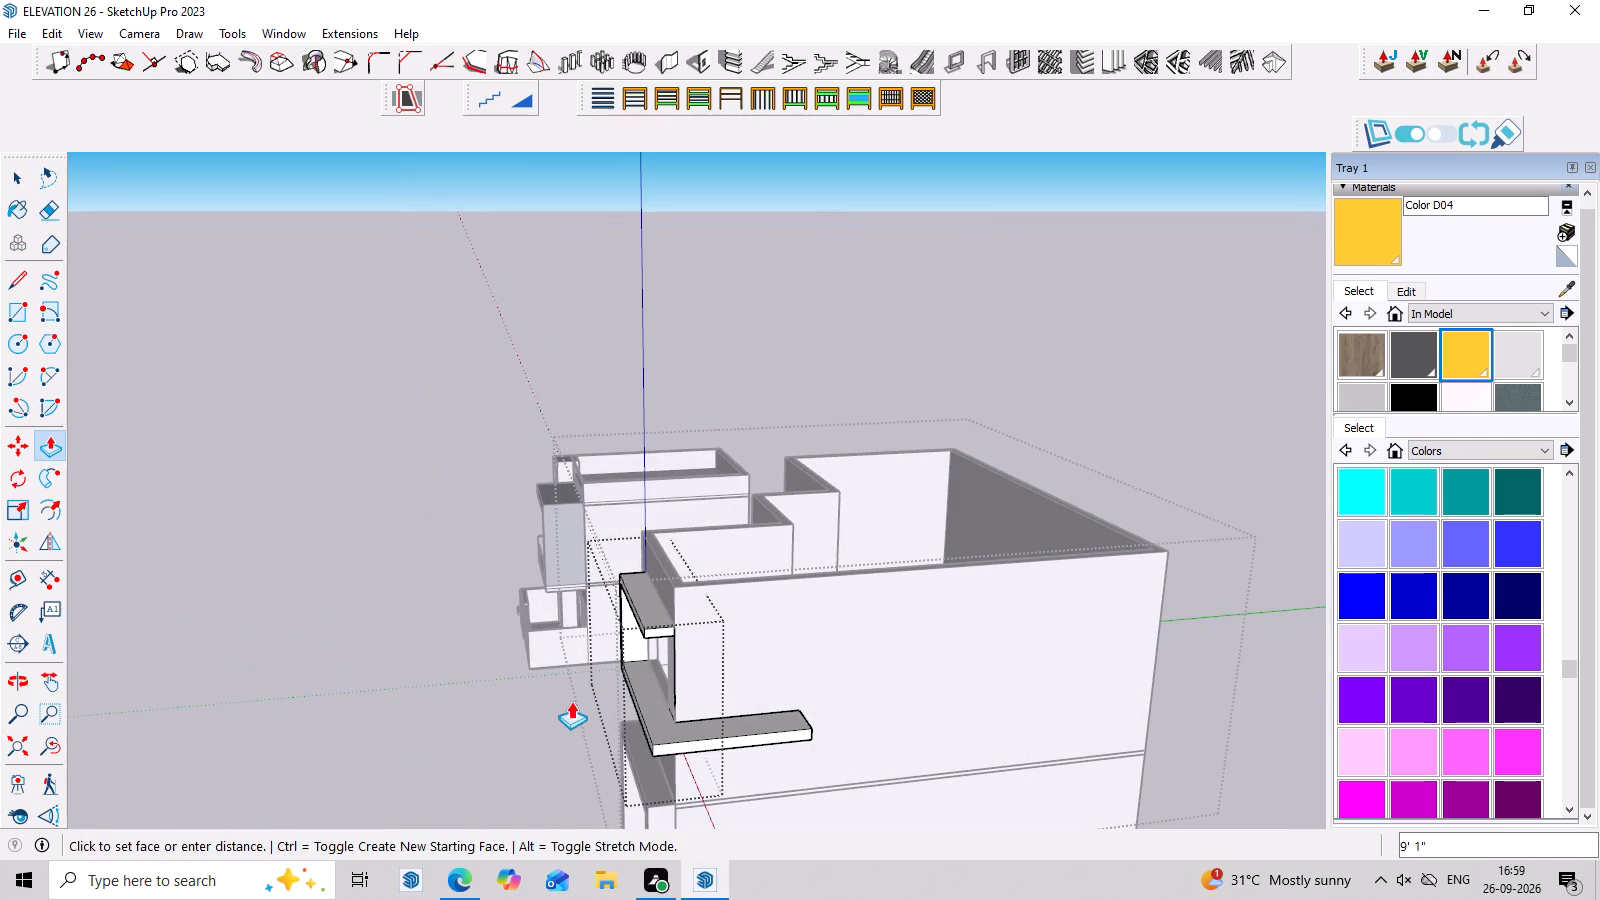
pyautogui.scroll(-1, 741, 736)
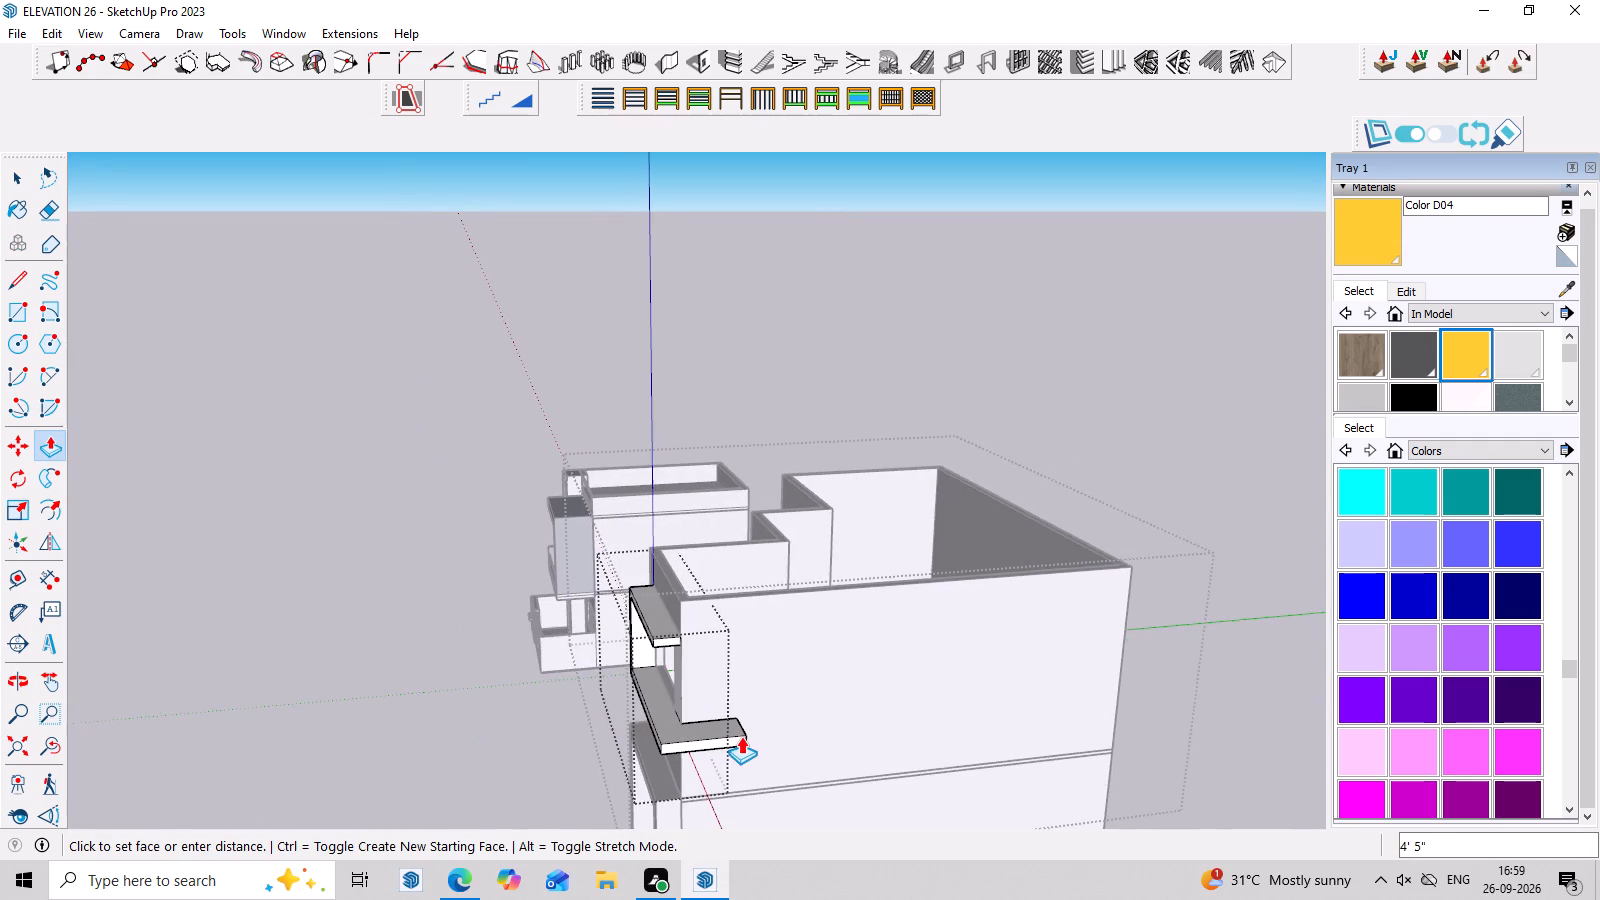
pyautogui.scroll(-2, 741, 736)
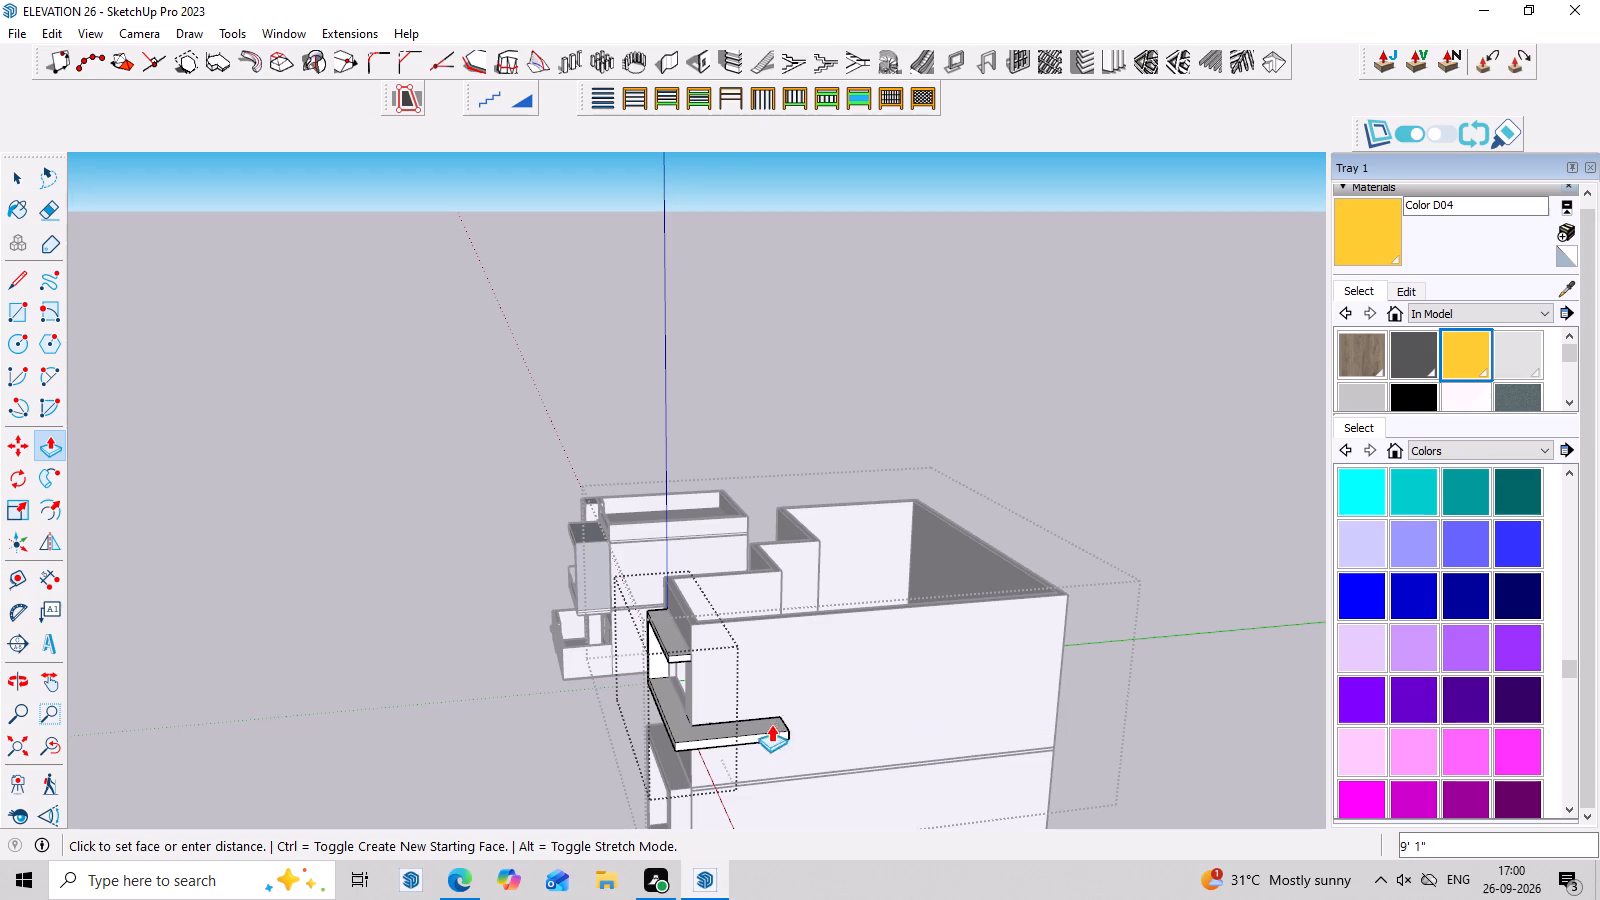
pyautogui.click(733, 726)
pyautogui.moveTo(842, 763); pyautogui.dragTo(1112, 710, button='middle')
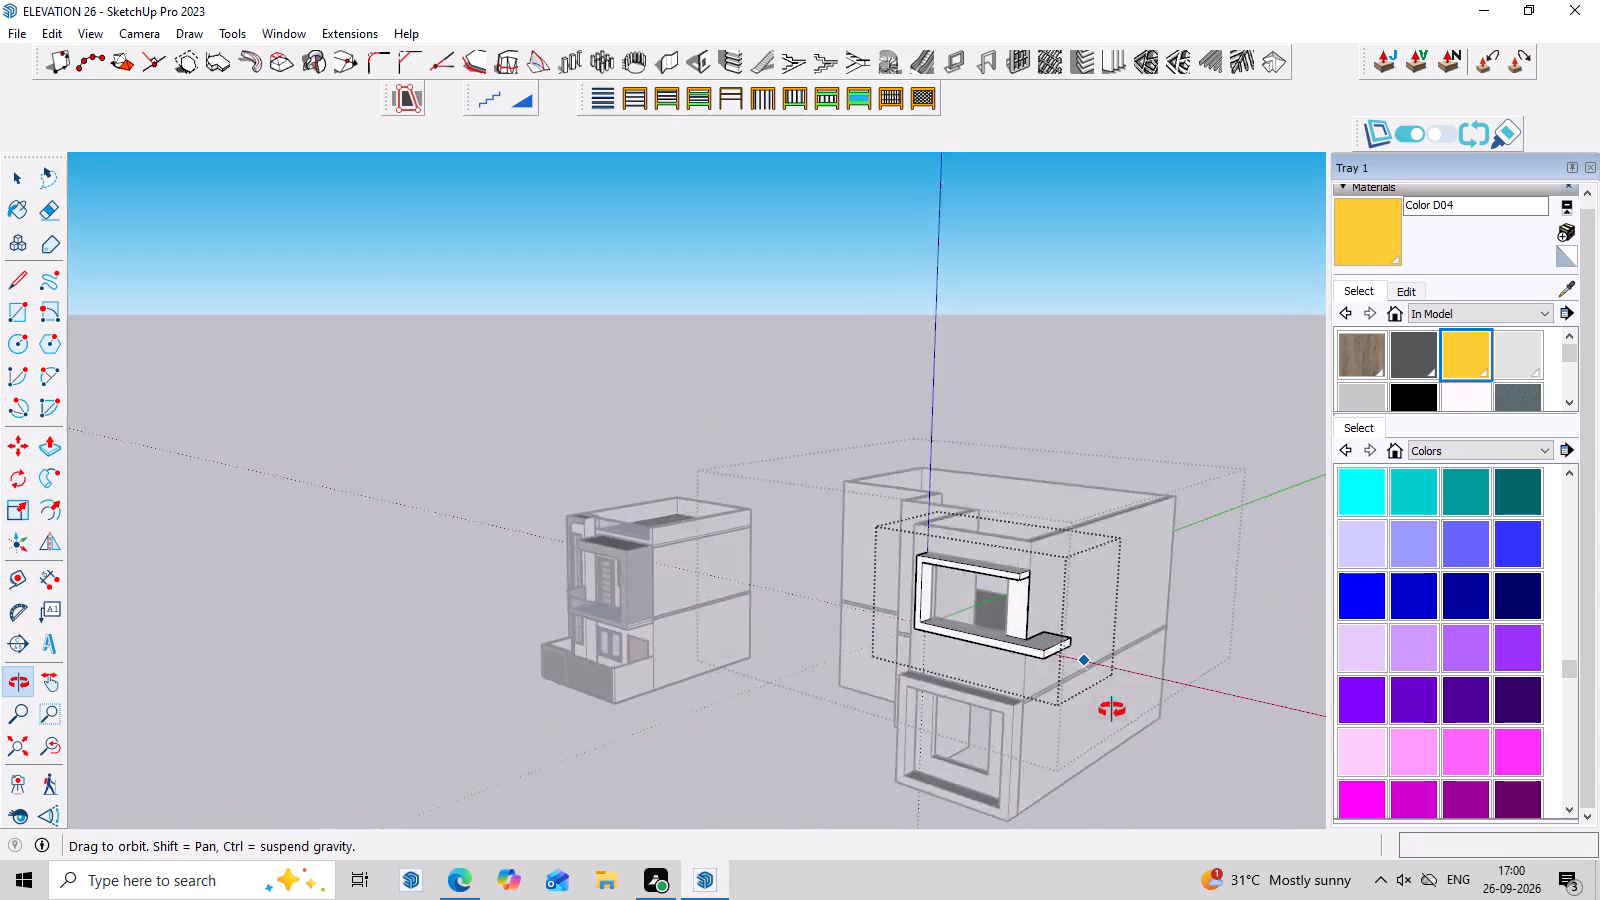
pyautogui.moveTo(1112, 710); pyautogui.dragTo(1132, 689, button='middle')
pyautogui.click(1207, 366)
pyautogui.rightClick(1207, 366)
pyautogui.press('space')
pyautogui.click(1138, 421)
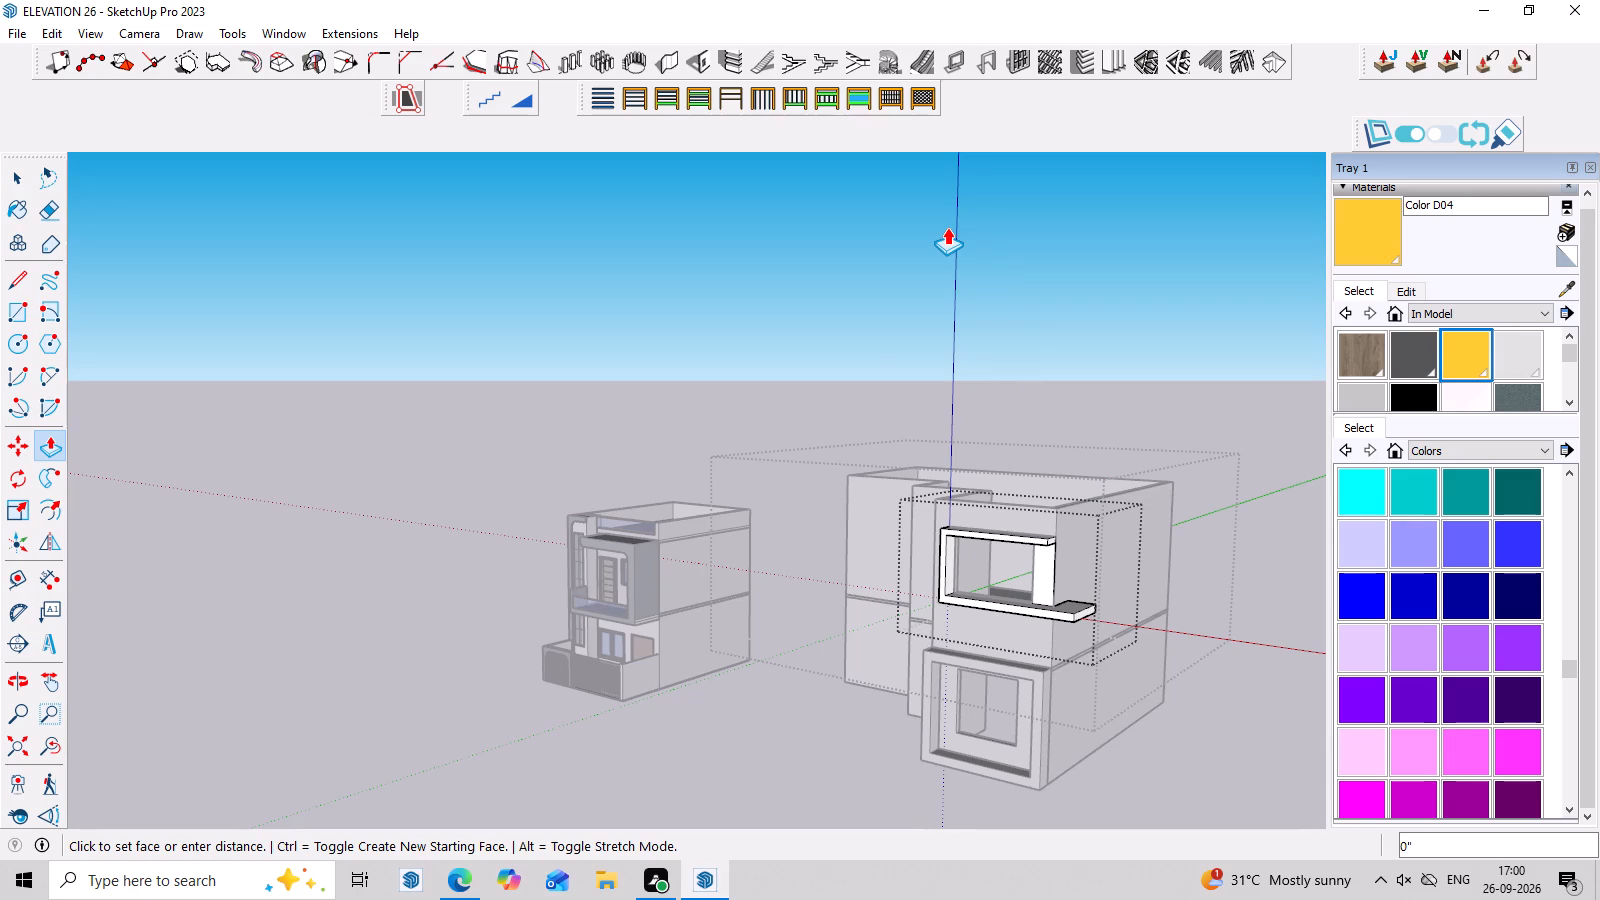
pyautogui.press('Escape')
pyautogui.press('space')
pyautogui.click(1084, 308)
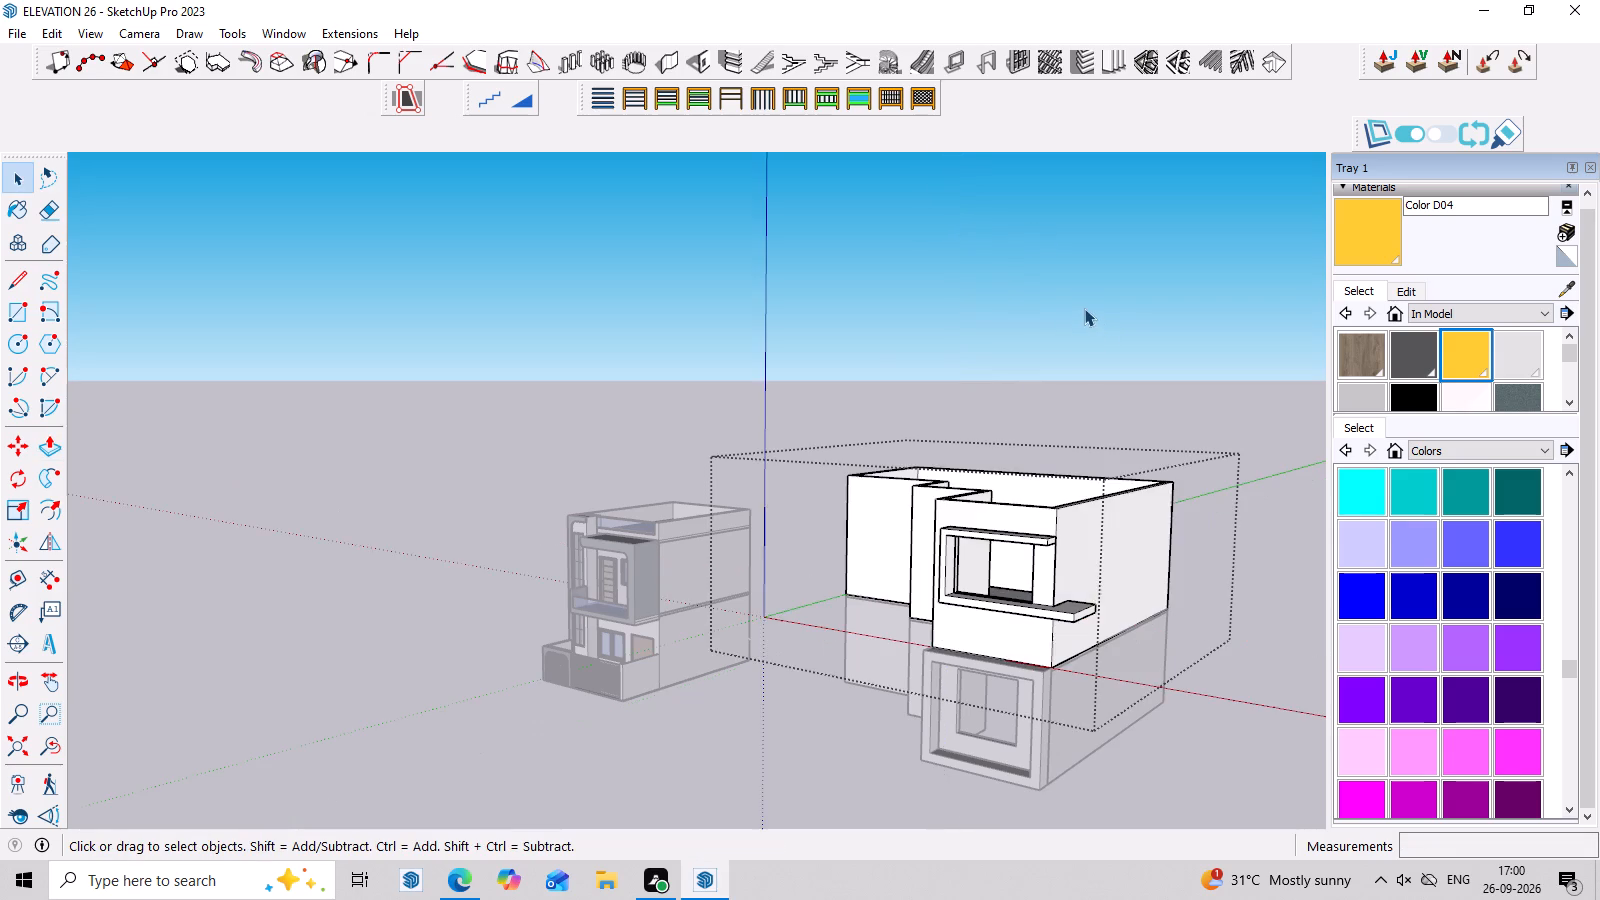
# Leave the upper-floor group and examine the wrapped lower arm and the stepped front facade from several angles.
pyautogui.moveTo(1053, 478); pyautogui.dragTo(1214, 499, button='middle')
pyautogui.scroll(4, 1231, 510)
pyautogui.moveTo(1218, 500); pyautogui.dragTo(1258, 436, button='middle')
pyautogui.scroll(3, 1231, 473)
pyautogui.moveTo(1223, 512); pyautogui.dragTo(1237, 492, button='middle')
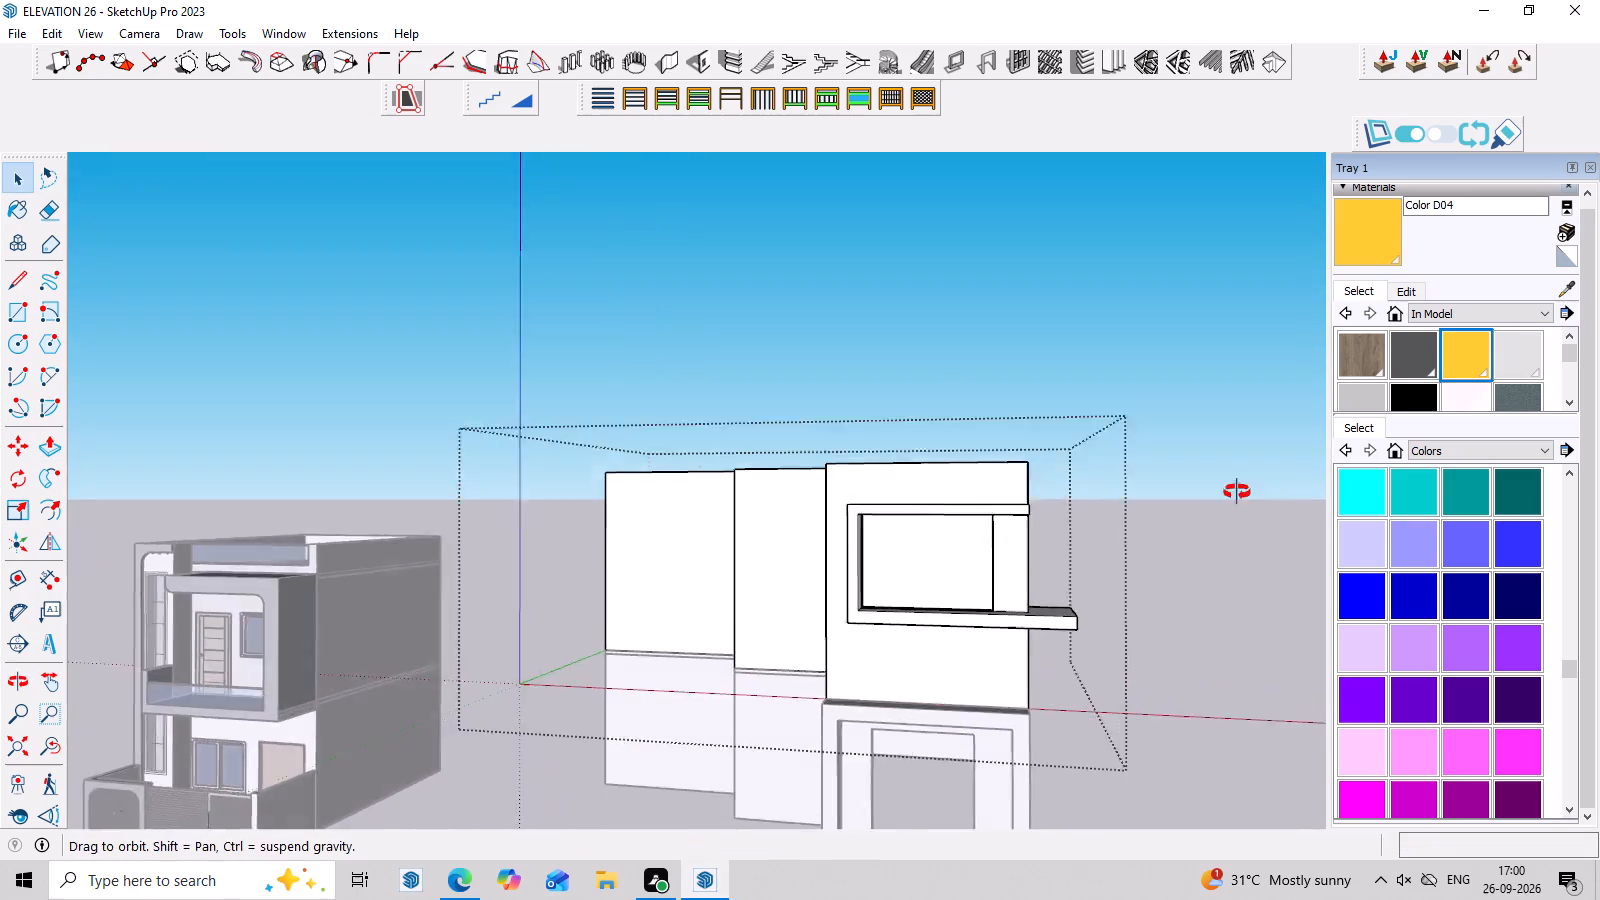
pyautogui.moveTo(1237, 492); pyautogui.dragTo(1246, 475, button='middle')
pyautogui.scroll(4, 1245, 476)
pyautogui.moveTo(1211, 510); pyautogui.dragTo(1227, 465, button='middle')
pyautogui.scroll(5, 921, 451)
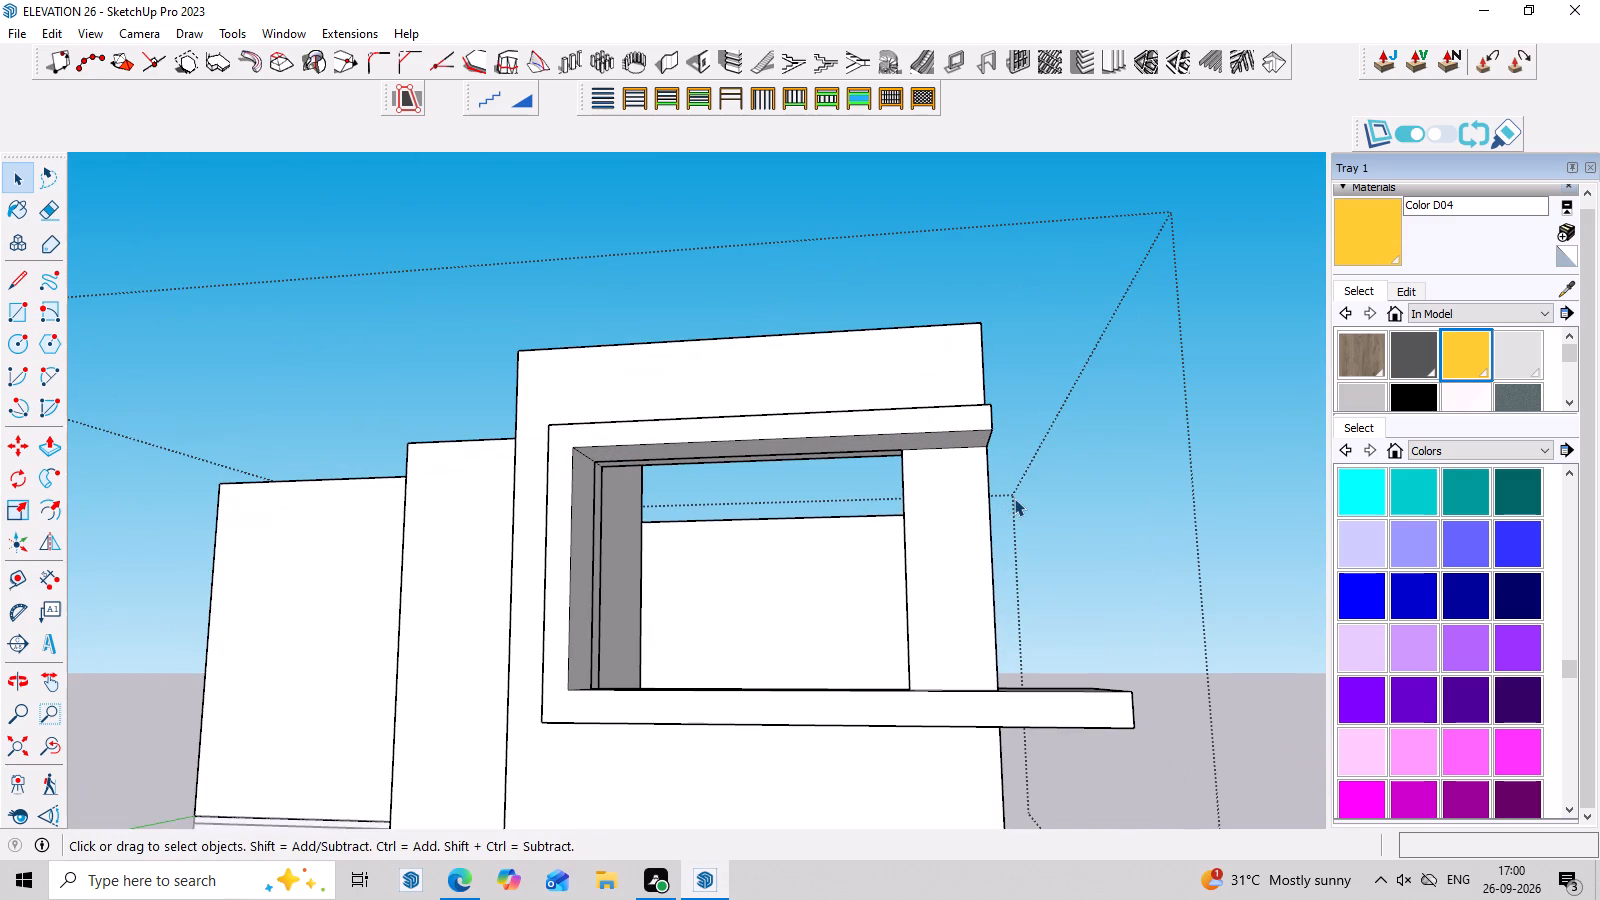
pyautogui.middleClick(1014, 498)
pyautogui.scroll(-9, 1014, 502)
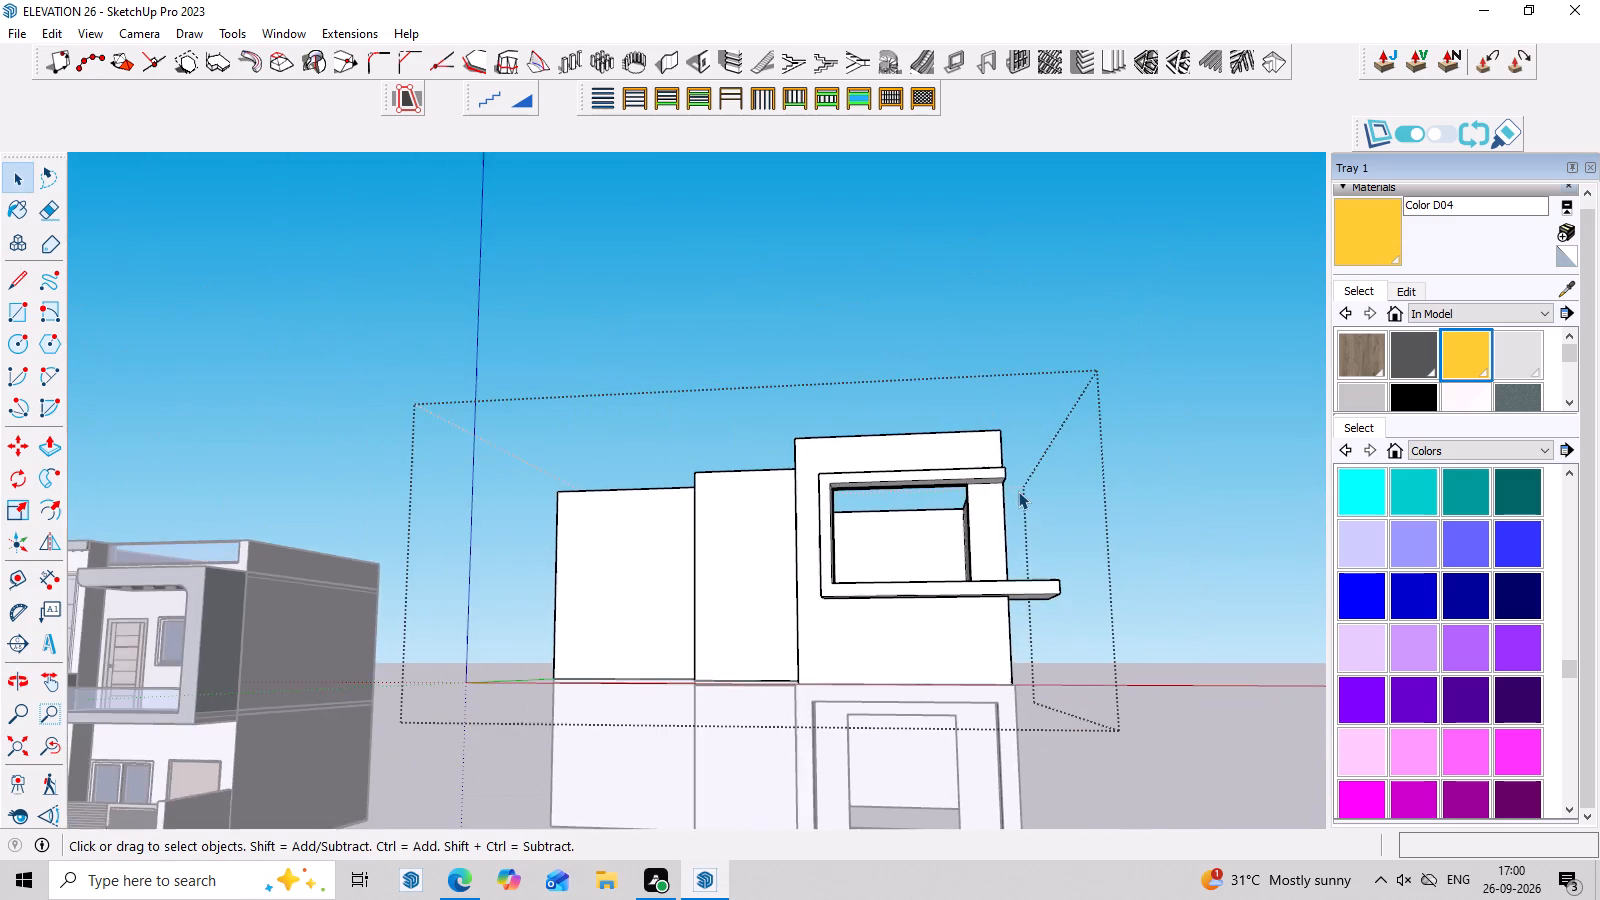
pyautogui.scroll(-4, 1018, 491)
pyautogui.moveTo(1025, 471); pyautogui.dragTo(1021, 502, button='middle')
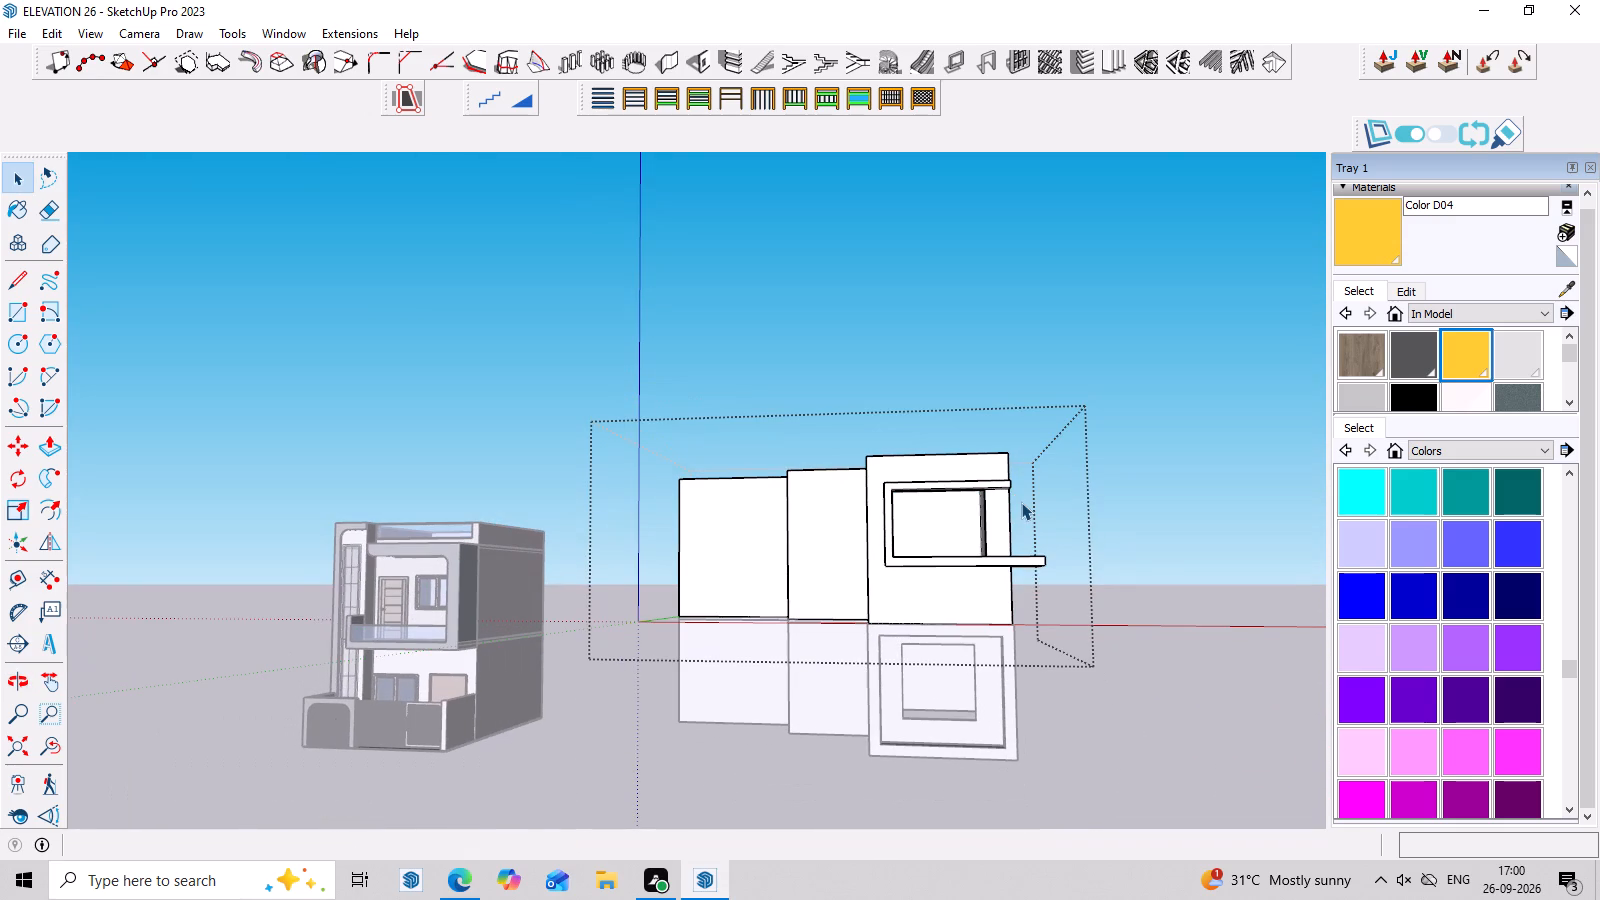
pyautogui.scroll(-6, 1021, 502)
pyautogui.moveTo(1006, 479); pyautogui.dragTo(1011, 564, button='middle')
pyautogui.doubleClick(1035, 392)
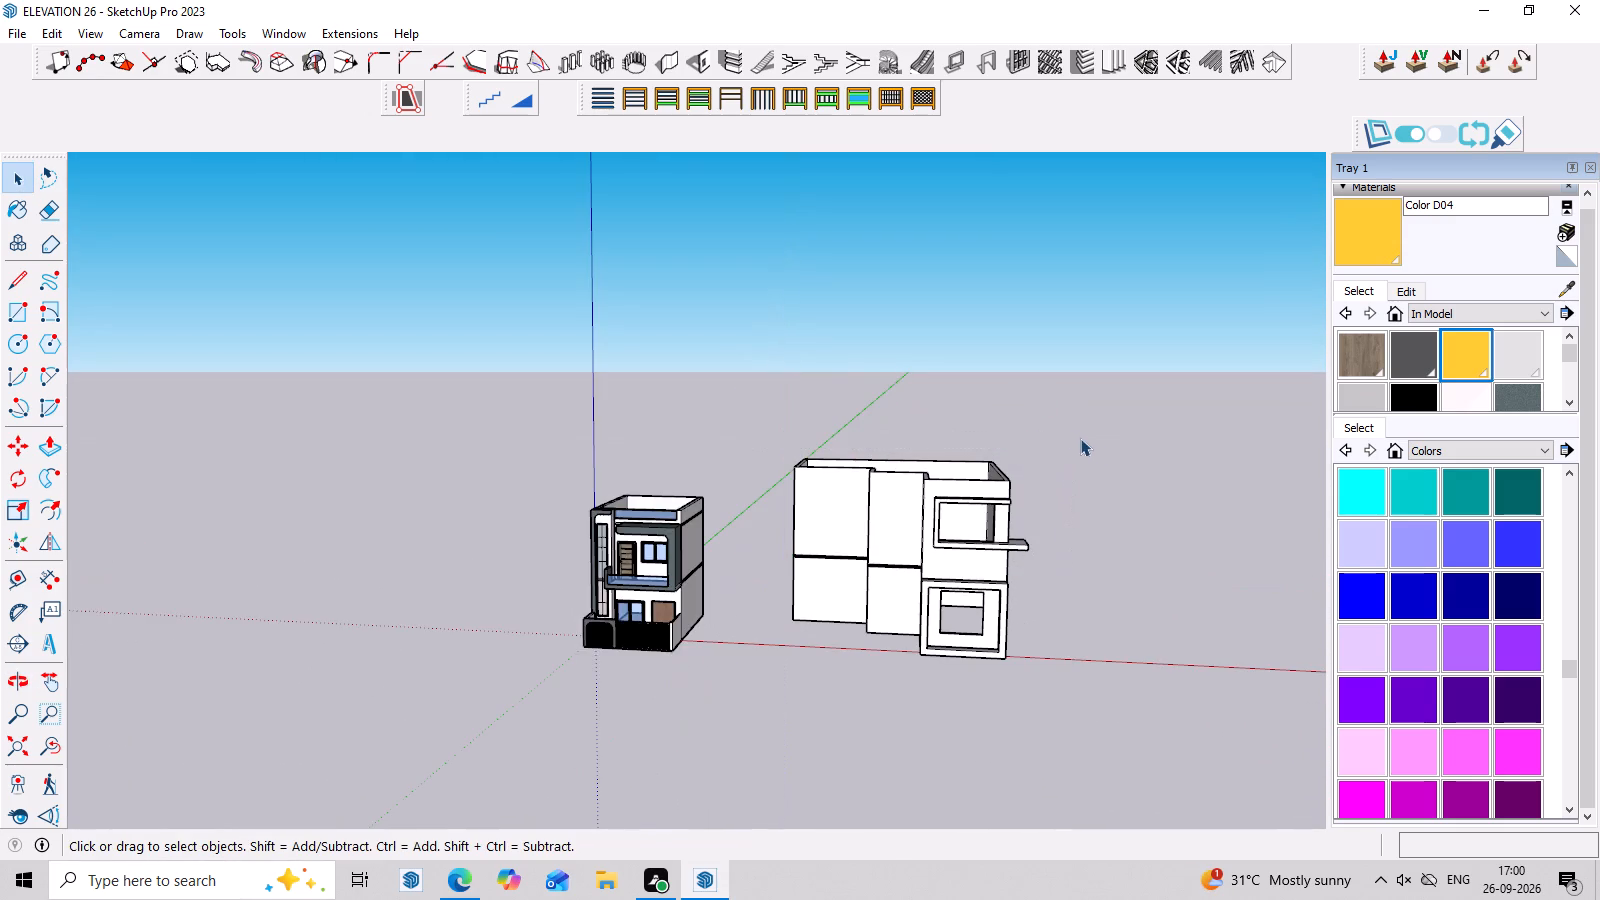
pyautogui.scroll(2, 1111, 474)
pyautogui.moveTo(1114, 495); pyautogui.dragTo(1124, 475, button='middle')
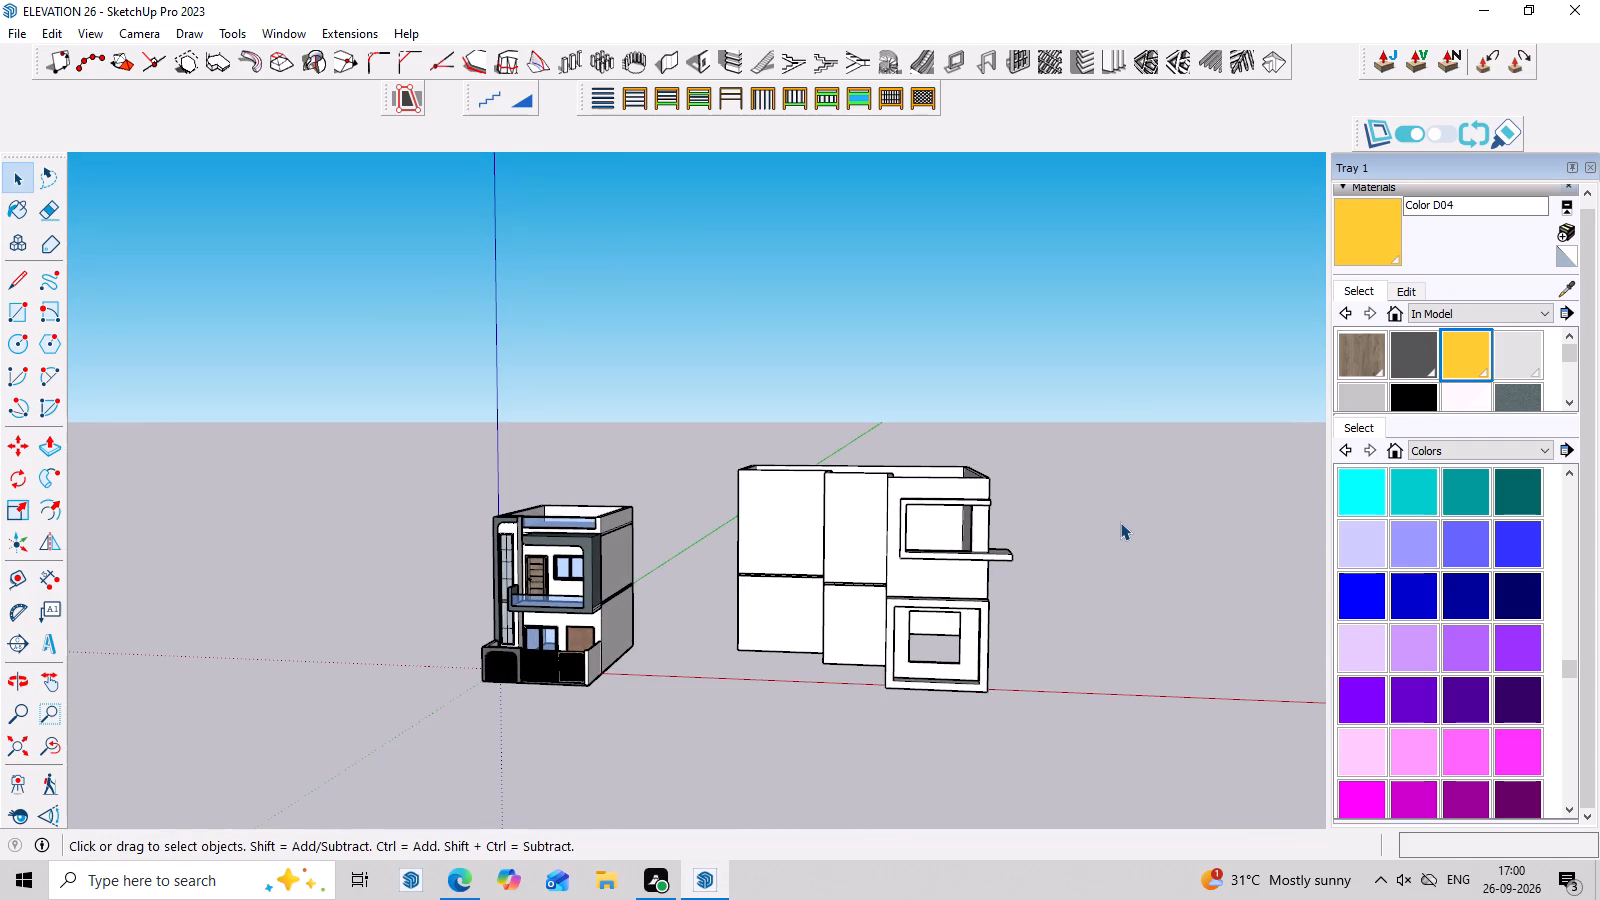
pyautogui.scroll(4, 1104, 559)
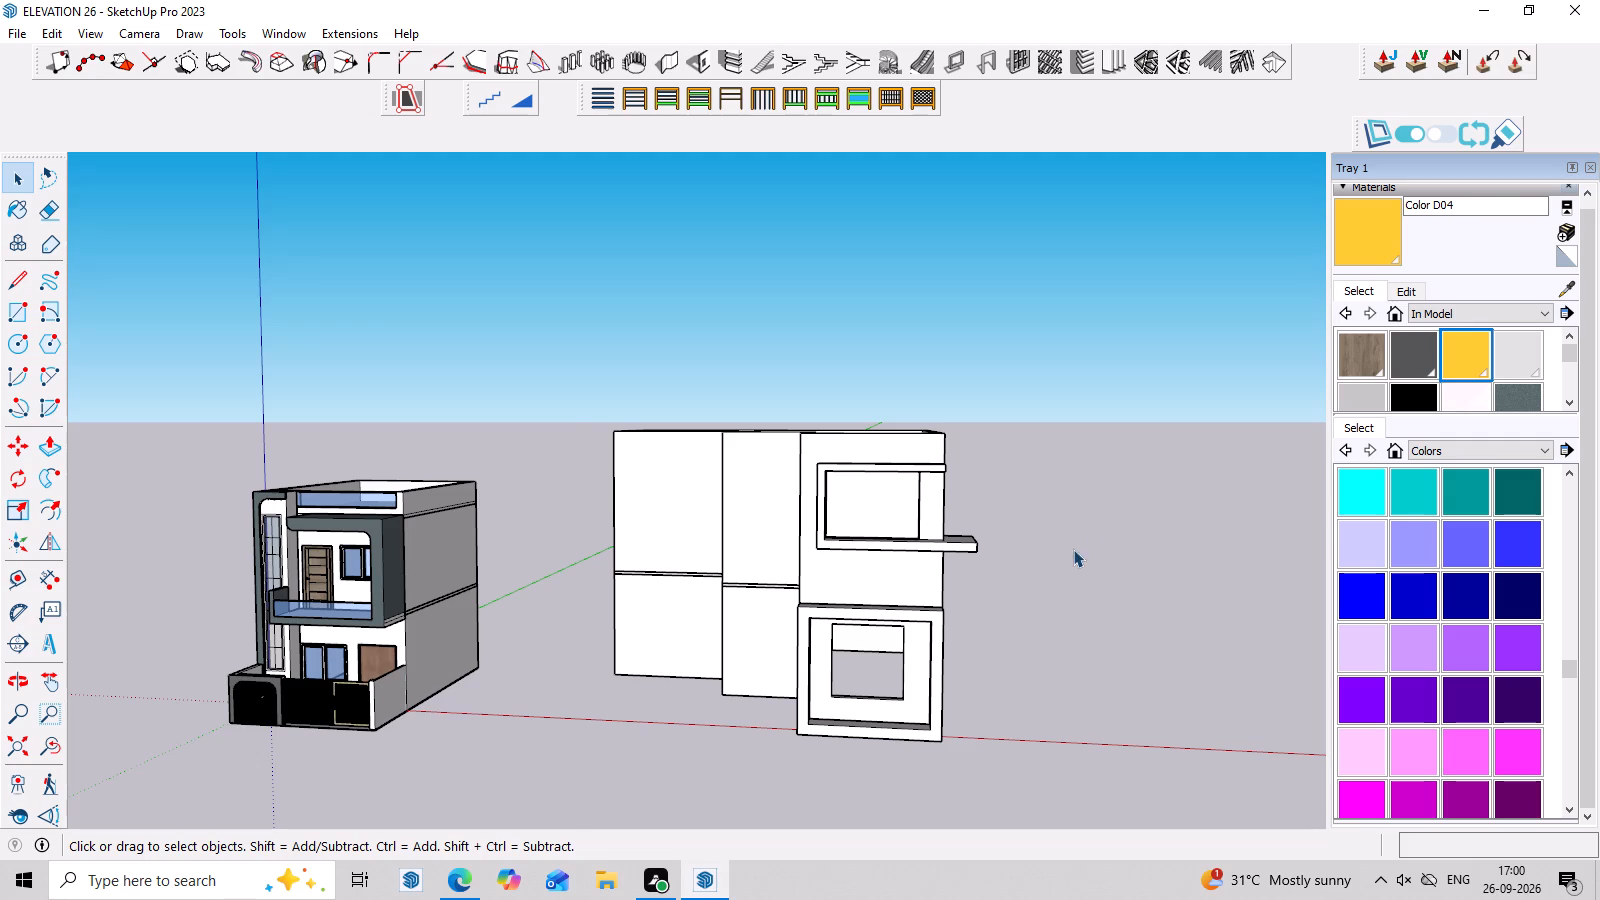
pyautogui.scroll(2, 1128, 479)
pyautogui.moveTo(1110, 458); pyautogui.dragTo(1112, 576, button='middle')
pyautogui.scroll(3, 881, 572)
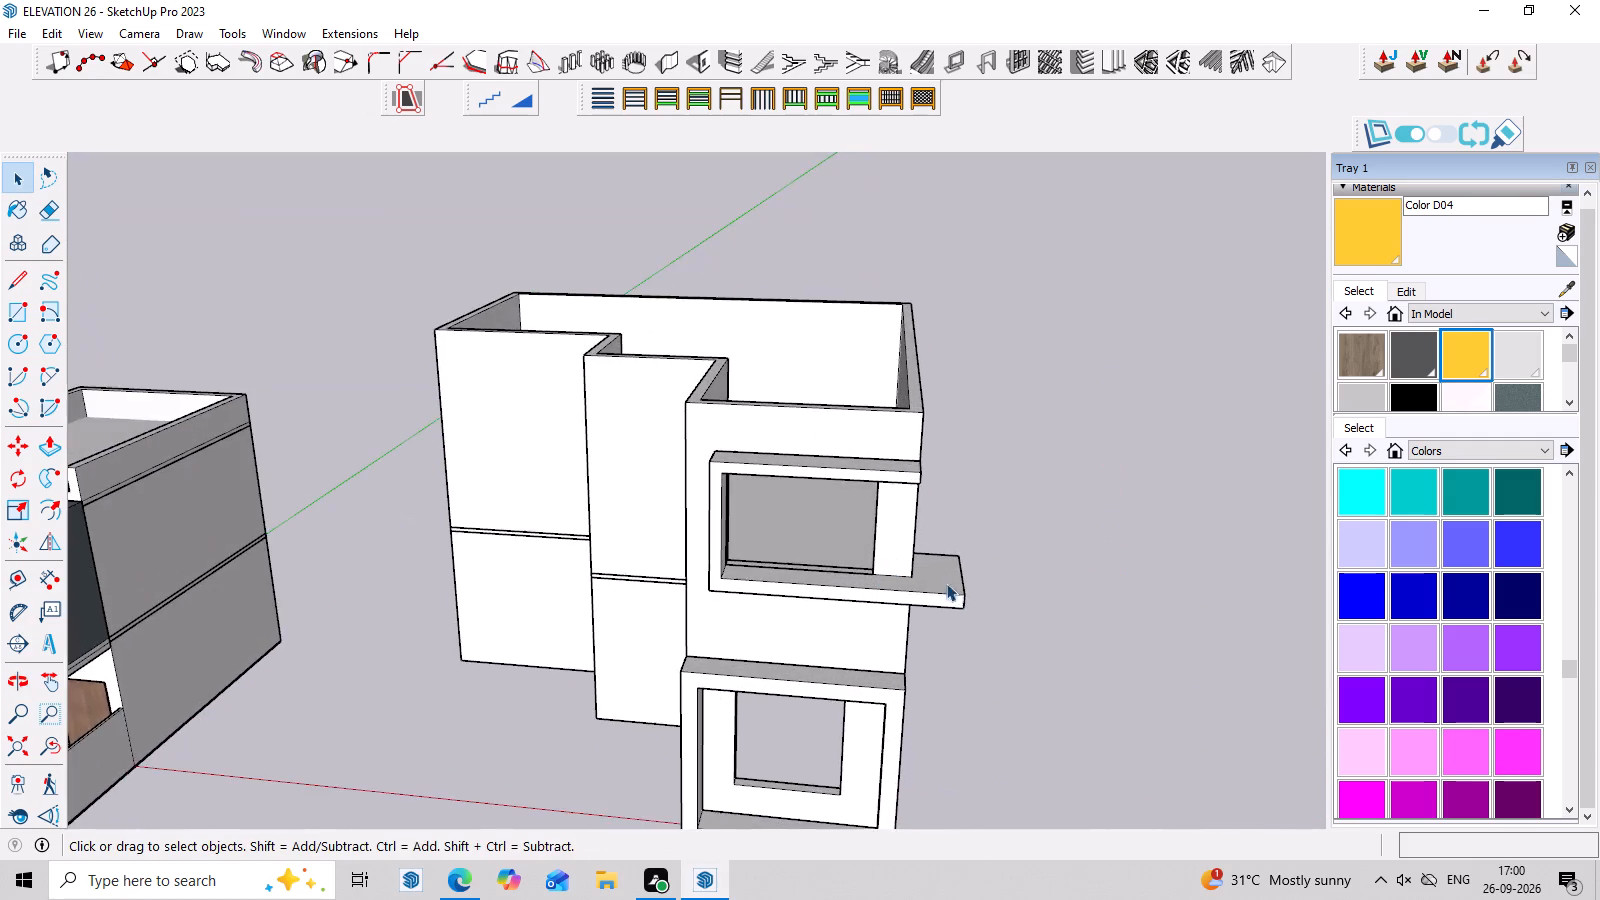
pyautogui.moveTo(1200, 612); pyautogui.dragTo(1215, 468, button='middle')
pyautogui.scroll(3, 1042, 460)
pyautogui.moveTo(1029, 453); pyautogui.dragTo(1040, 485, button='middle')
pyautogui.scroll(3, 918, 427)
pyautogui.moveTo(887, 416); pyautogui.dragTo(891, 392, button='middle')
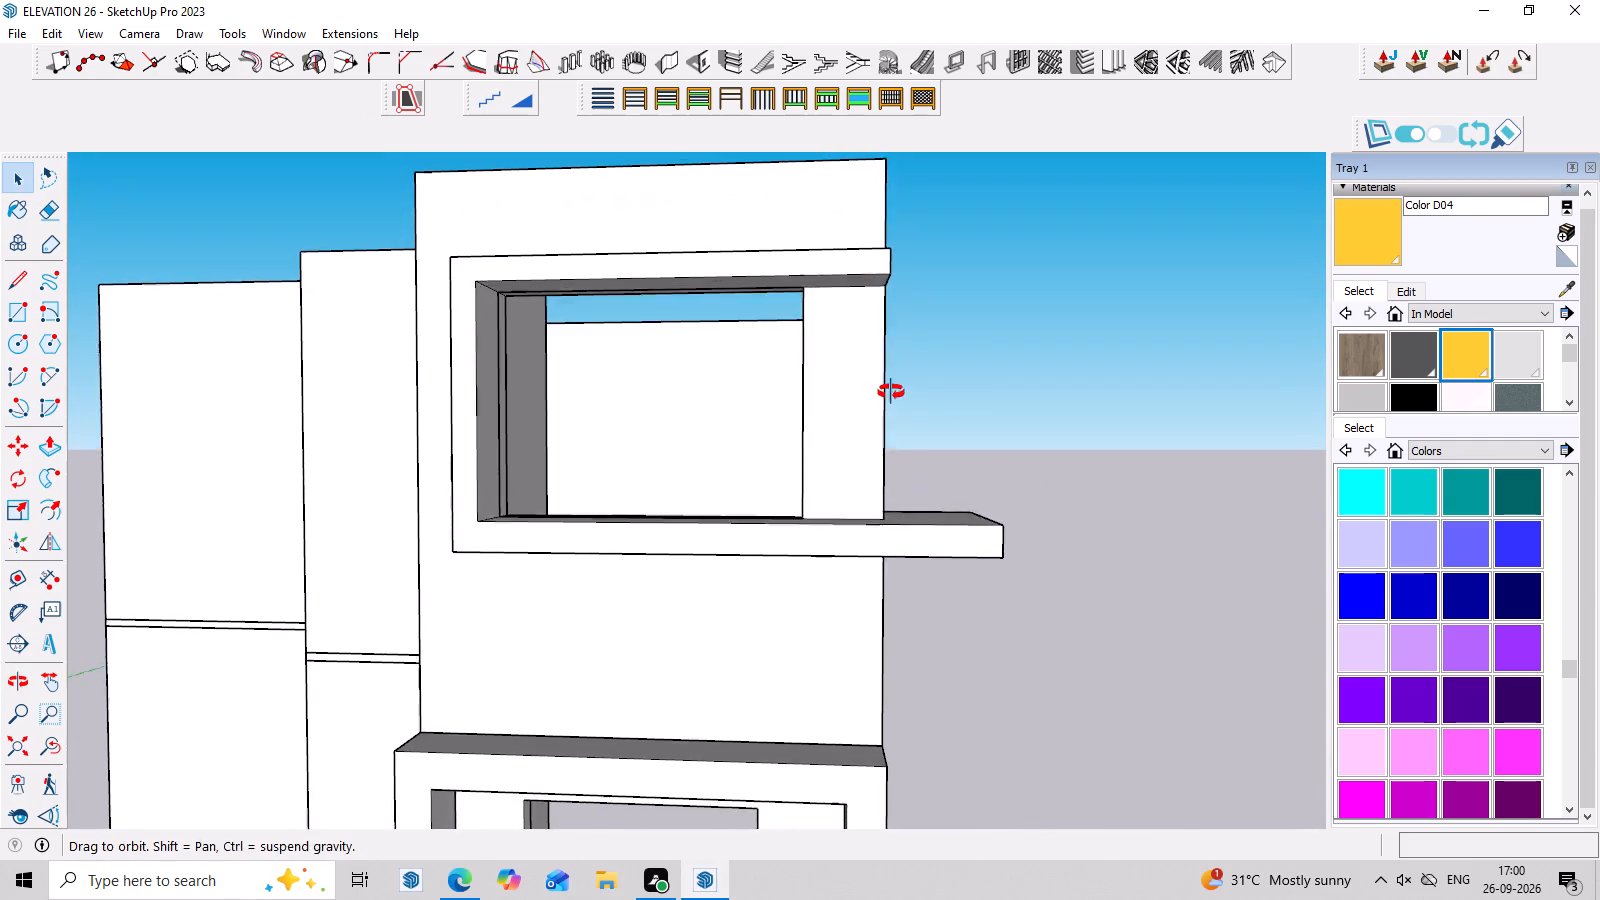
pyautogui.moveTo(891, 392); pyautogui.dragTo(891, 390, button='middle')
pyautogui.scroll(3, 868, 339)
pyautogui.moveTo(871, 425); pyautogui.dragTo(1029, 538, button='middle')
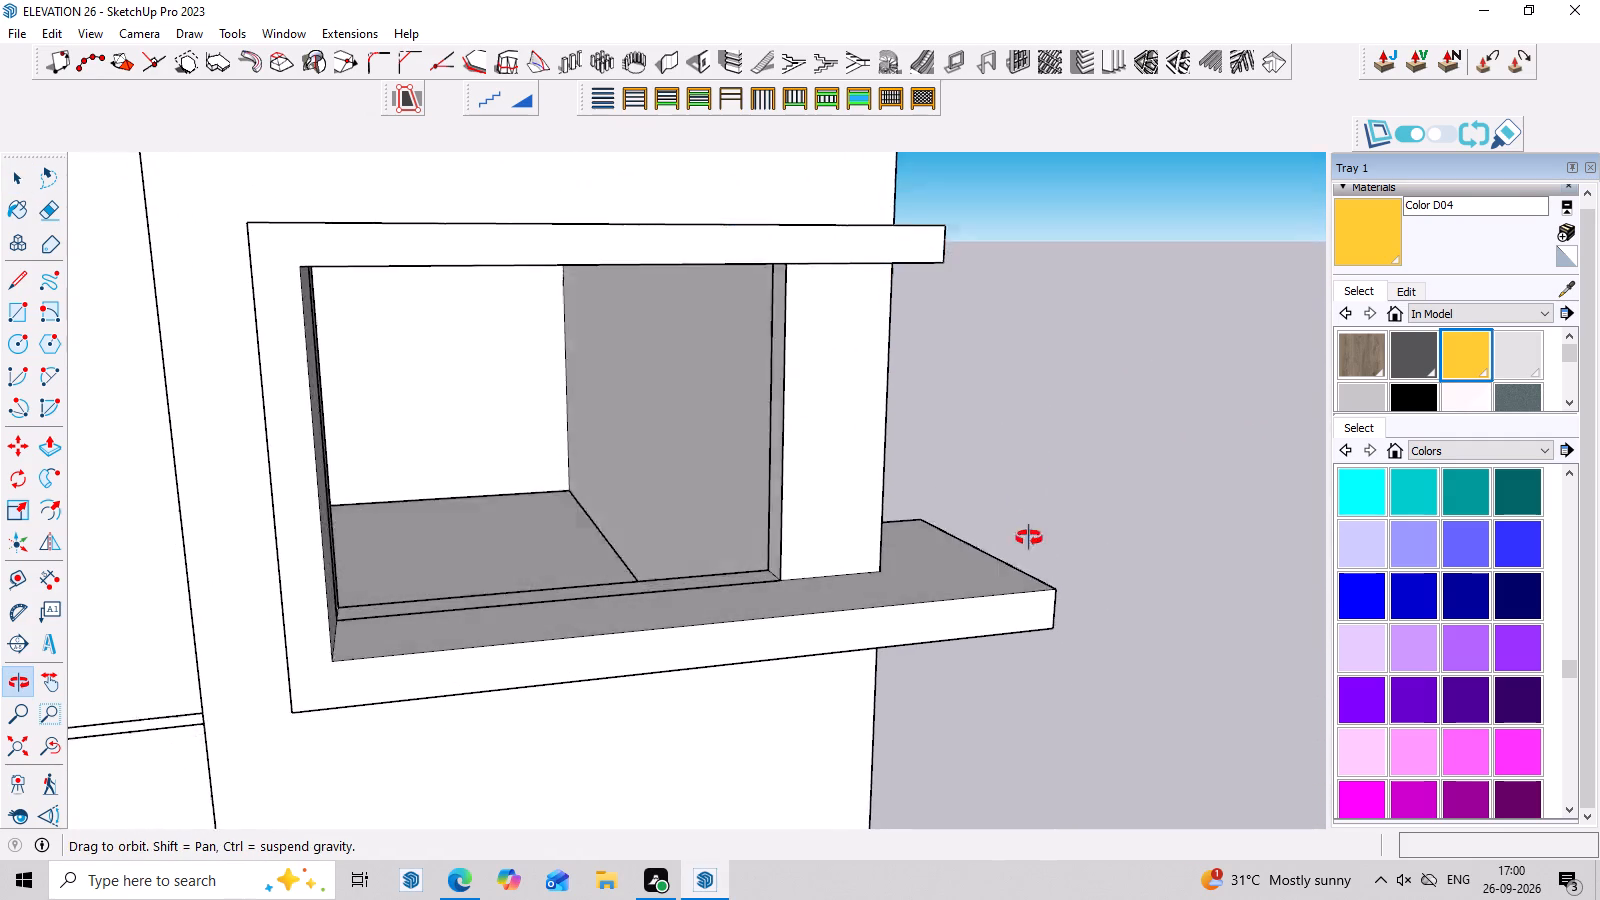
pyautogui.moveTo(1029, 538); pyautogui.dragTo(1014, 581, button='middle')
pyautogui.click(857, 394)
pyautogui.moveTo(1033, 455); pyautogui.dragTo(1033, 454, button='middle')
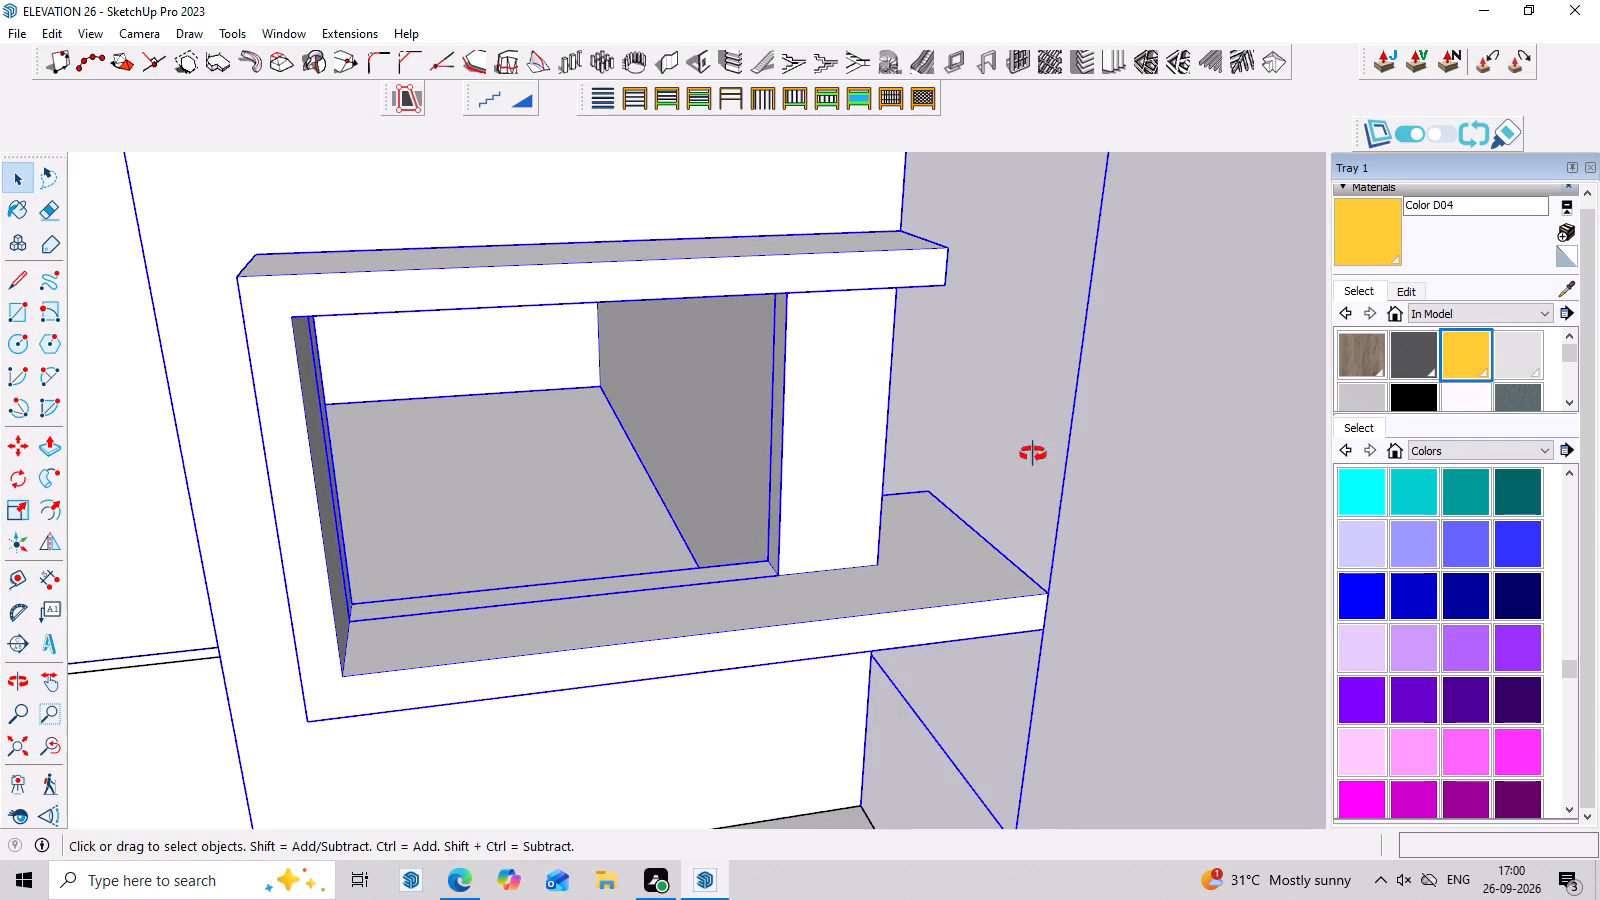
pyautogui.moveTo(1033, 454); pyautogui.dragTo(1005, 376, button='middle')
pyautogui.click(1073, 351)
pyautogui.scroll(-9, 1074, 370)
pyautogui.moveTo(1074, 435); pyautogui.dragTo(1072, 462, button='middle')
pyautogui.moveTo(1121, 553); pyautogui.dragTo(1035, 601, button='middle')
pyautogui.moveTo(1035, 600); pyautogui.dragTo(1018, 509, button='middle')
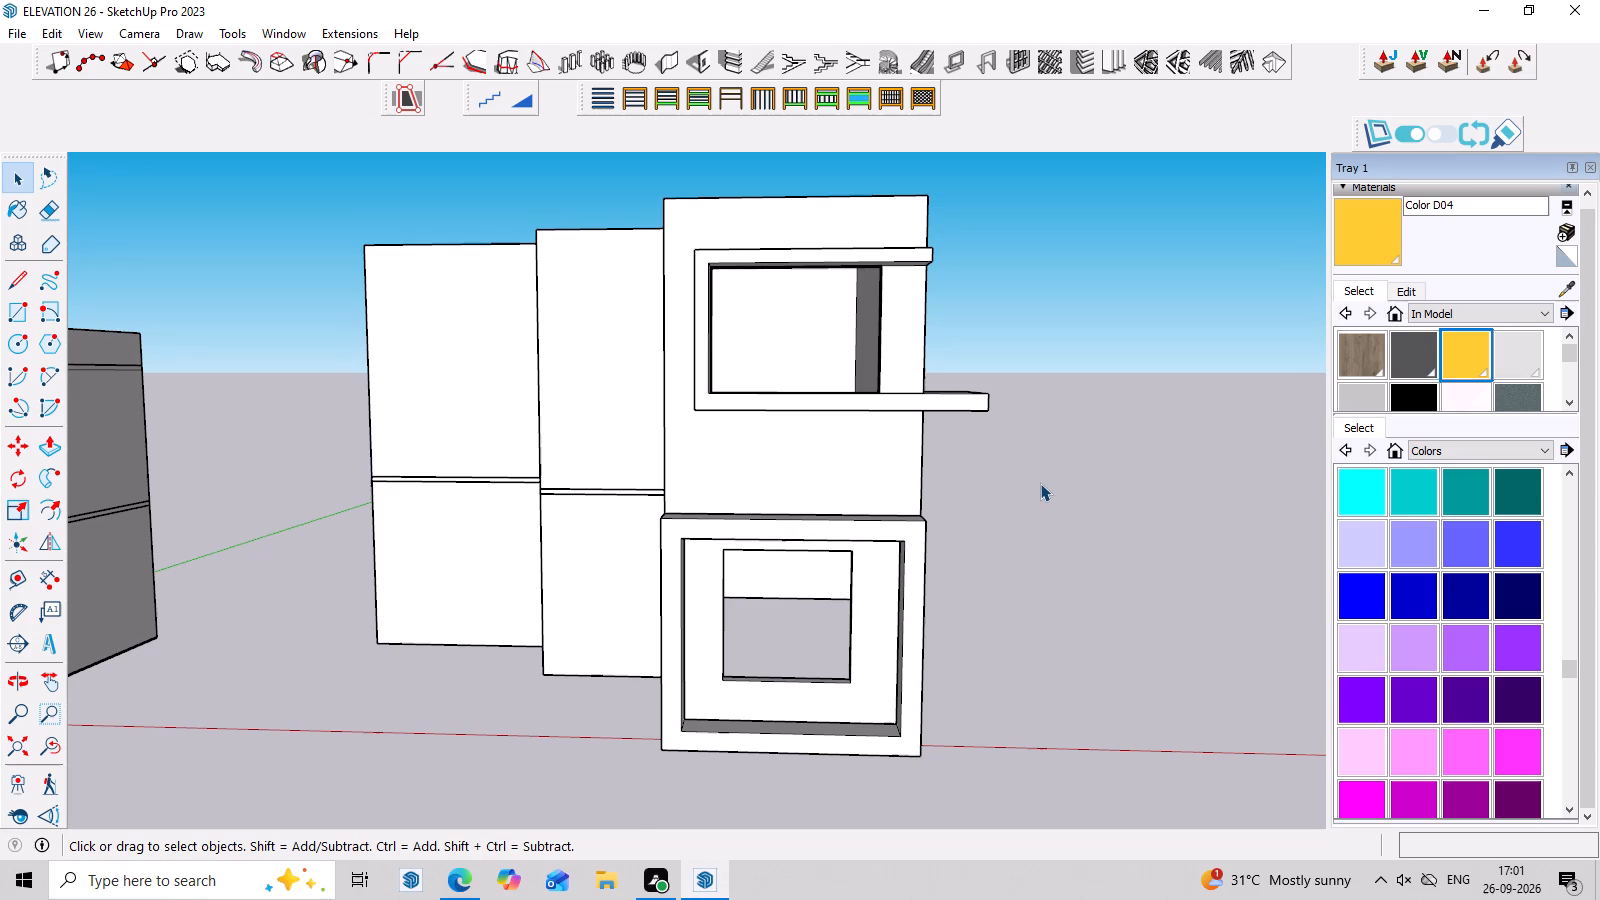
pyautogui.scroll(-4, 1040, 483)
pyautogui.moveTo(1040, 482); pyautogui.dragTo(1039, 493, button='middle')
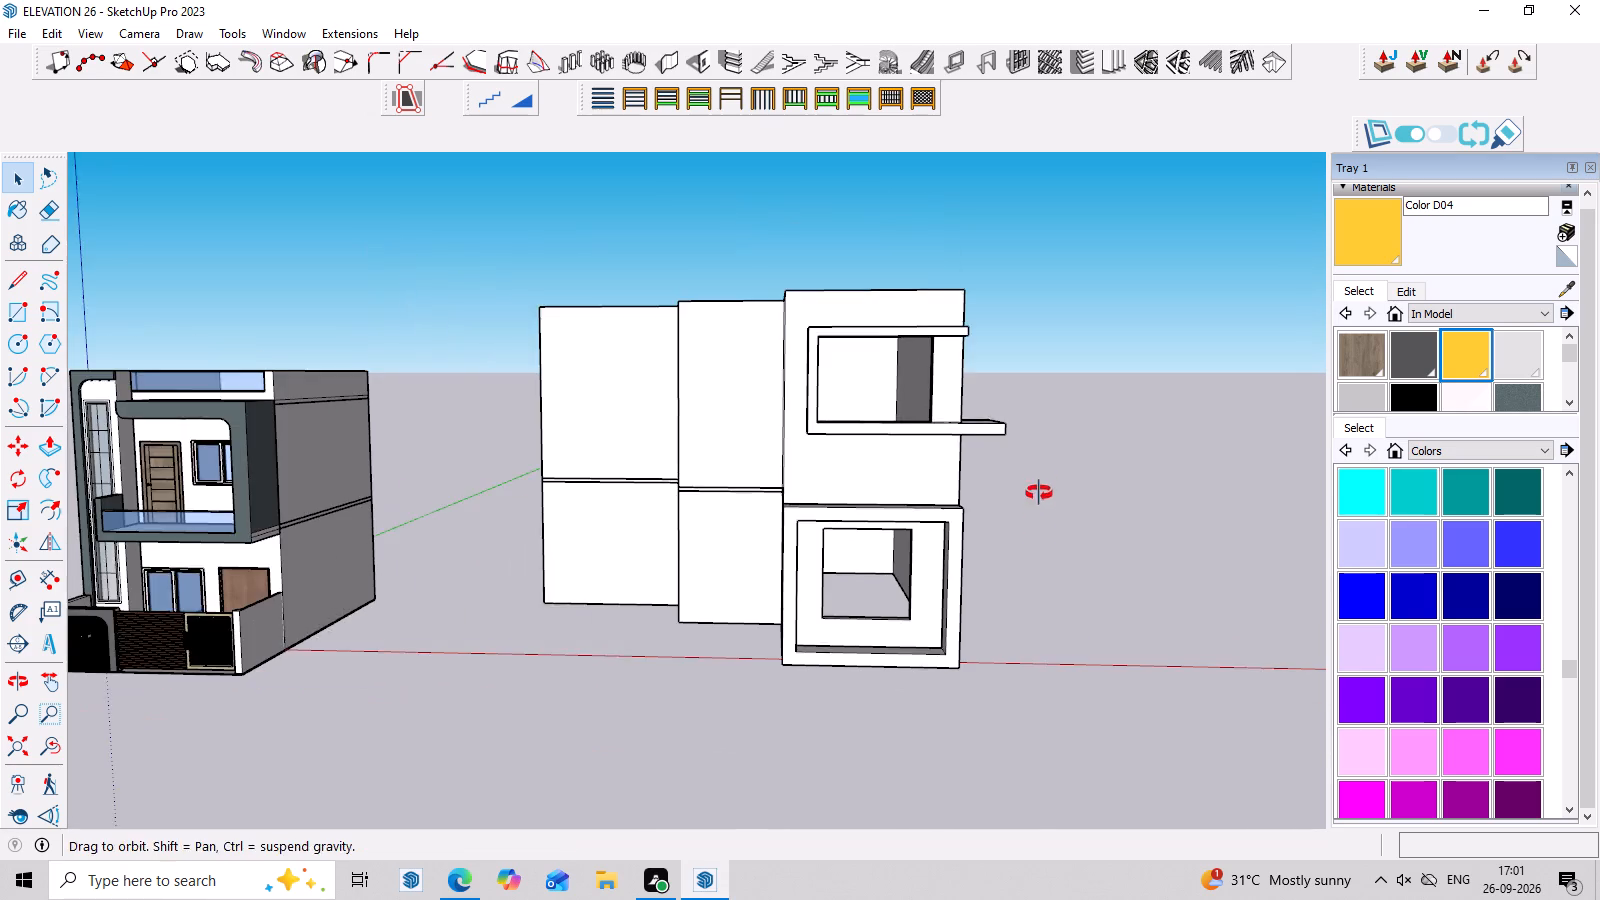
pyautogui.moveTo(1039, 493); pyautogui.dragTo(1038, 538, button='middle')
pyautogui.scroll(3, 951, 427)
pyautogui.moveTo(928, 383); pyautogui.dragTo(922, 342, button='middle')
pyautogui.scroll(2, 932, 387)
pyautogui.scroll(-3, 1019, 496)
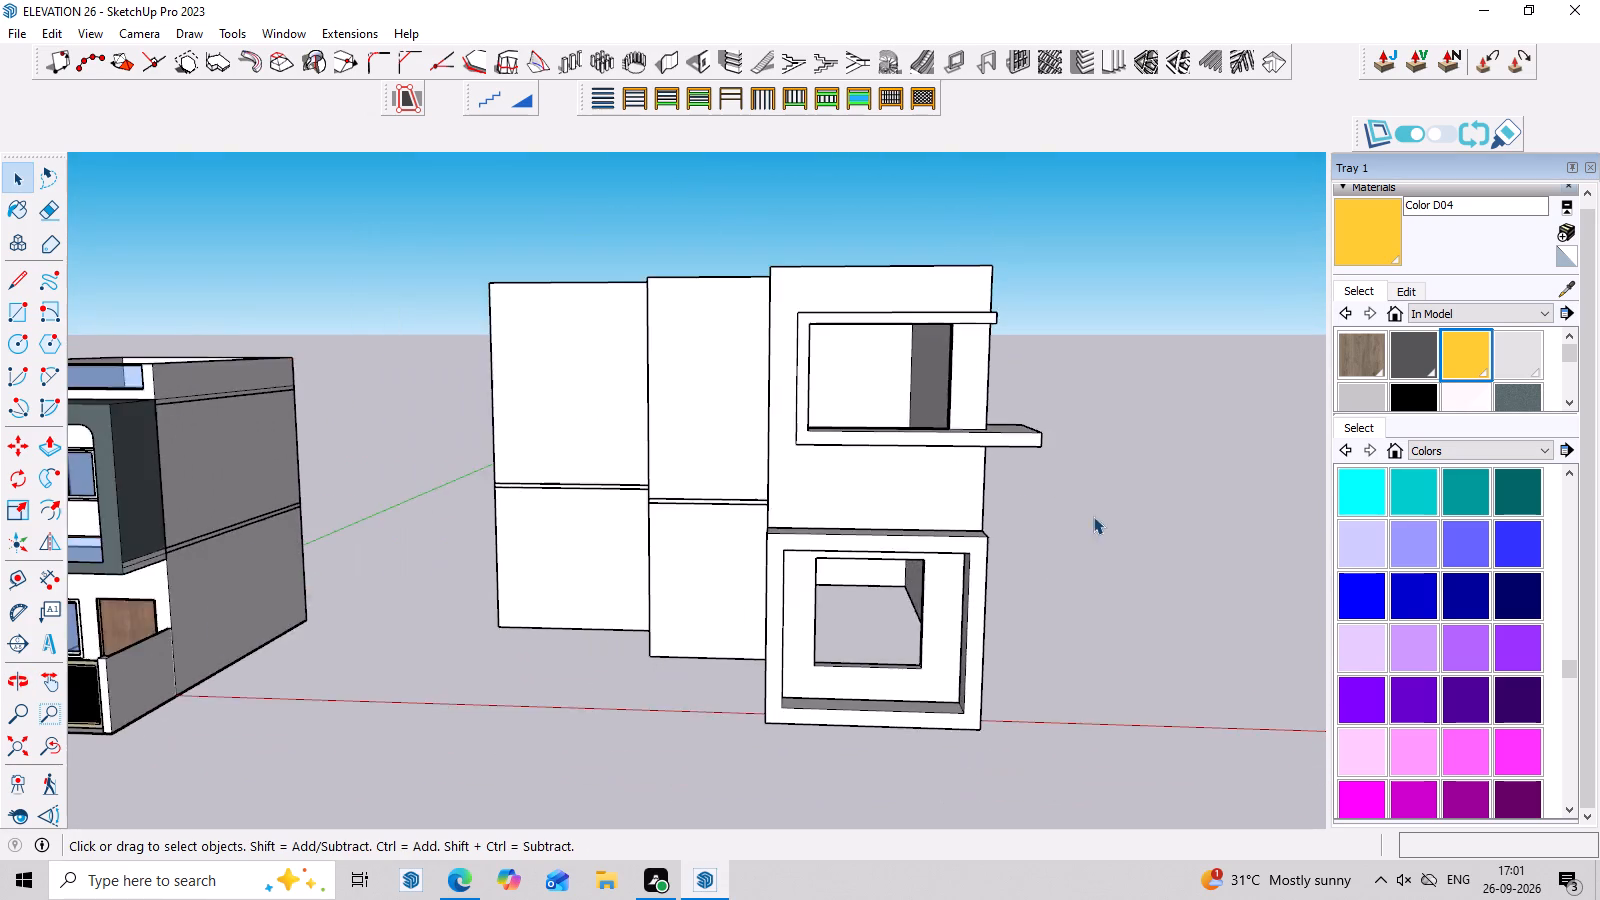
pyautogui.scroll(-4, 1093, 516)
pyautogui.scroll(3, 728, 519)
pyautogui.moveTo(728, 476); pyautogui.dragTo(725, 495, button='middle')
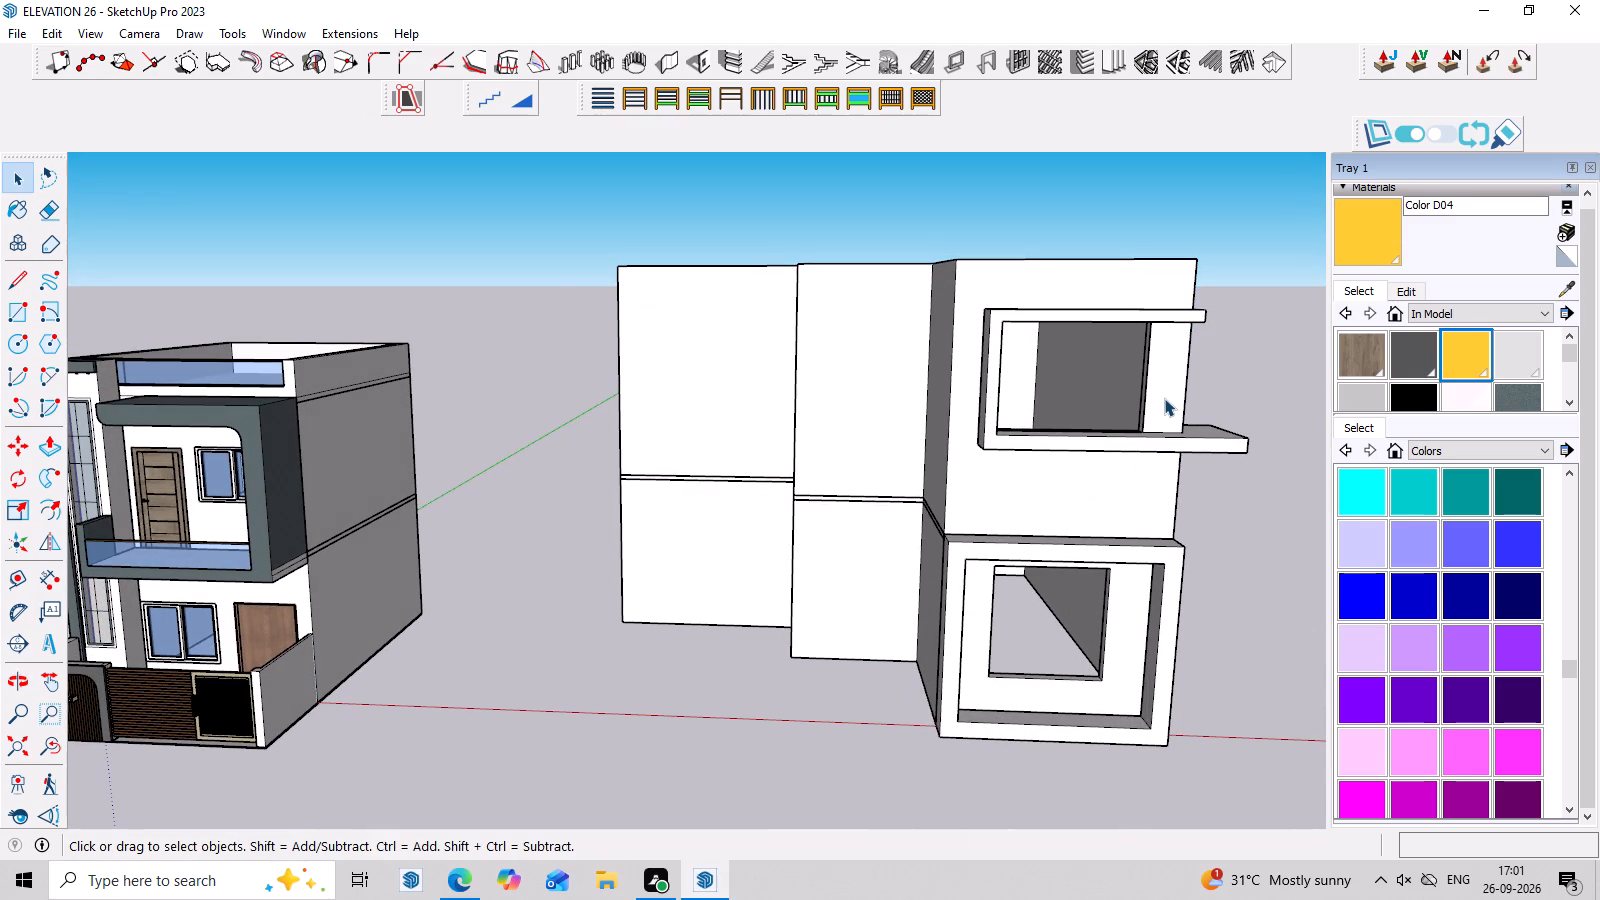
# Inside the upper-floor group, draw a tall rectangle about 14' 5" by 6' 4" on the middle bay's front face.
pyautogui.click(1151, 477)
pyautogui.doubleClick(1151, 477)
pyautogui.click(1151, 477)
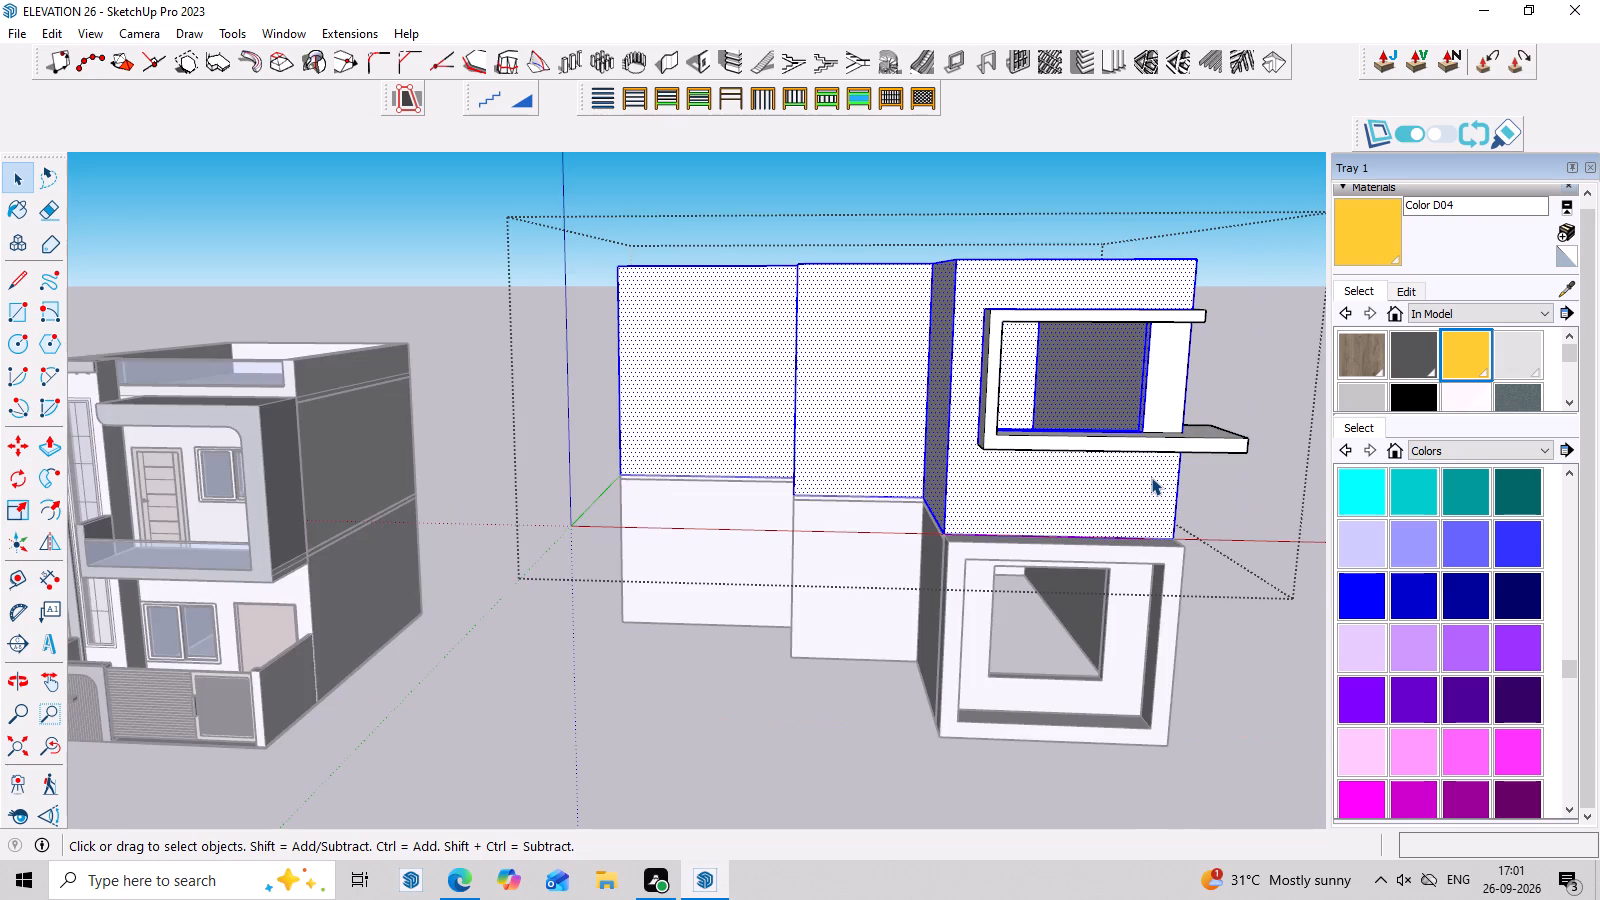
pyautogui.moveTo(941, 492); pyautogui.dragTo(1032, 565, button='middle')
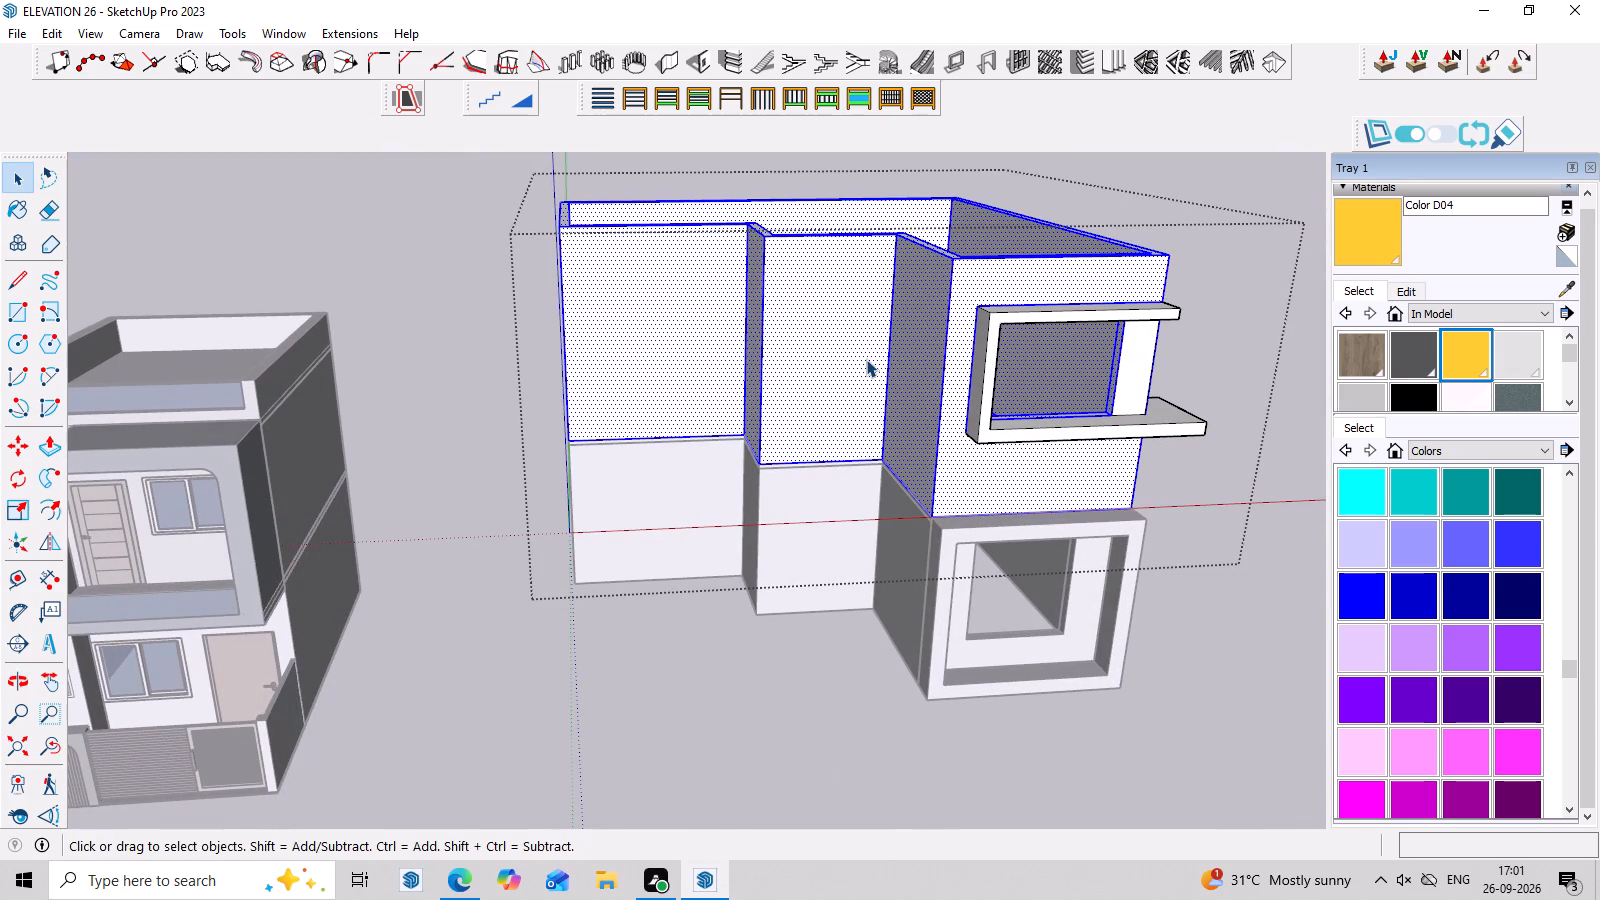
pyautogui.click(826, 340)
pyautogui.scroll(3, 848, 340)
pyautogui.moveTo(849, 383); pyautogui.dragTo(859, 517, button='middle')
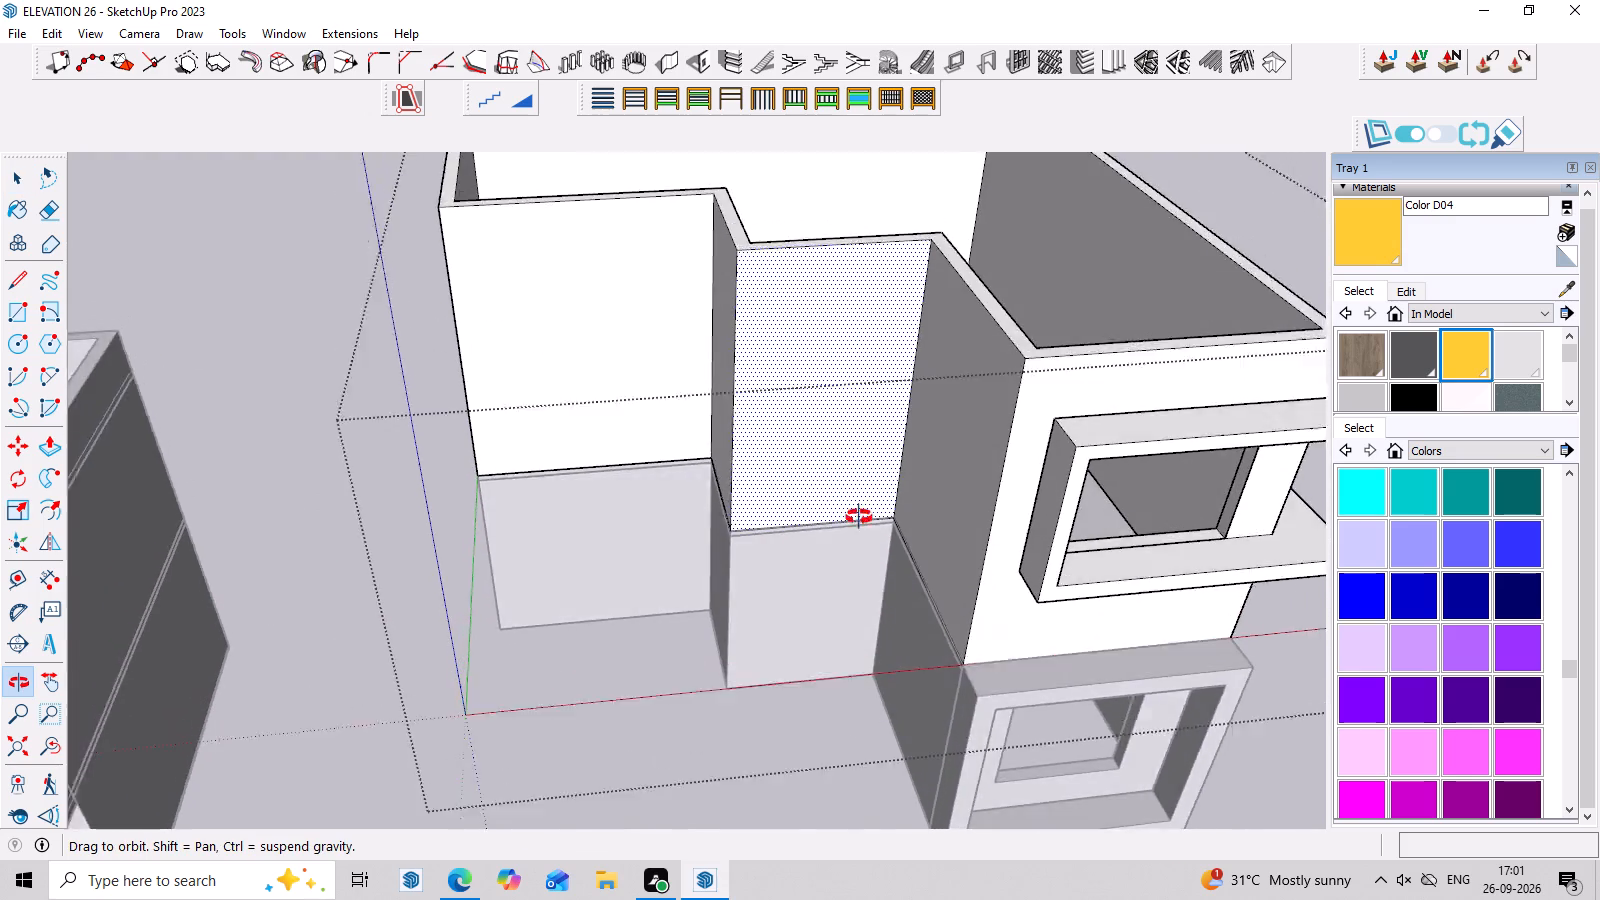
pyautogui.moveTo(859, 517); pyautogui.dragTo(856, 491, button='middle')
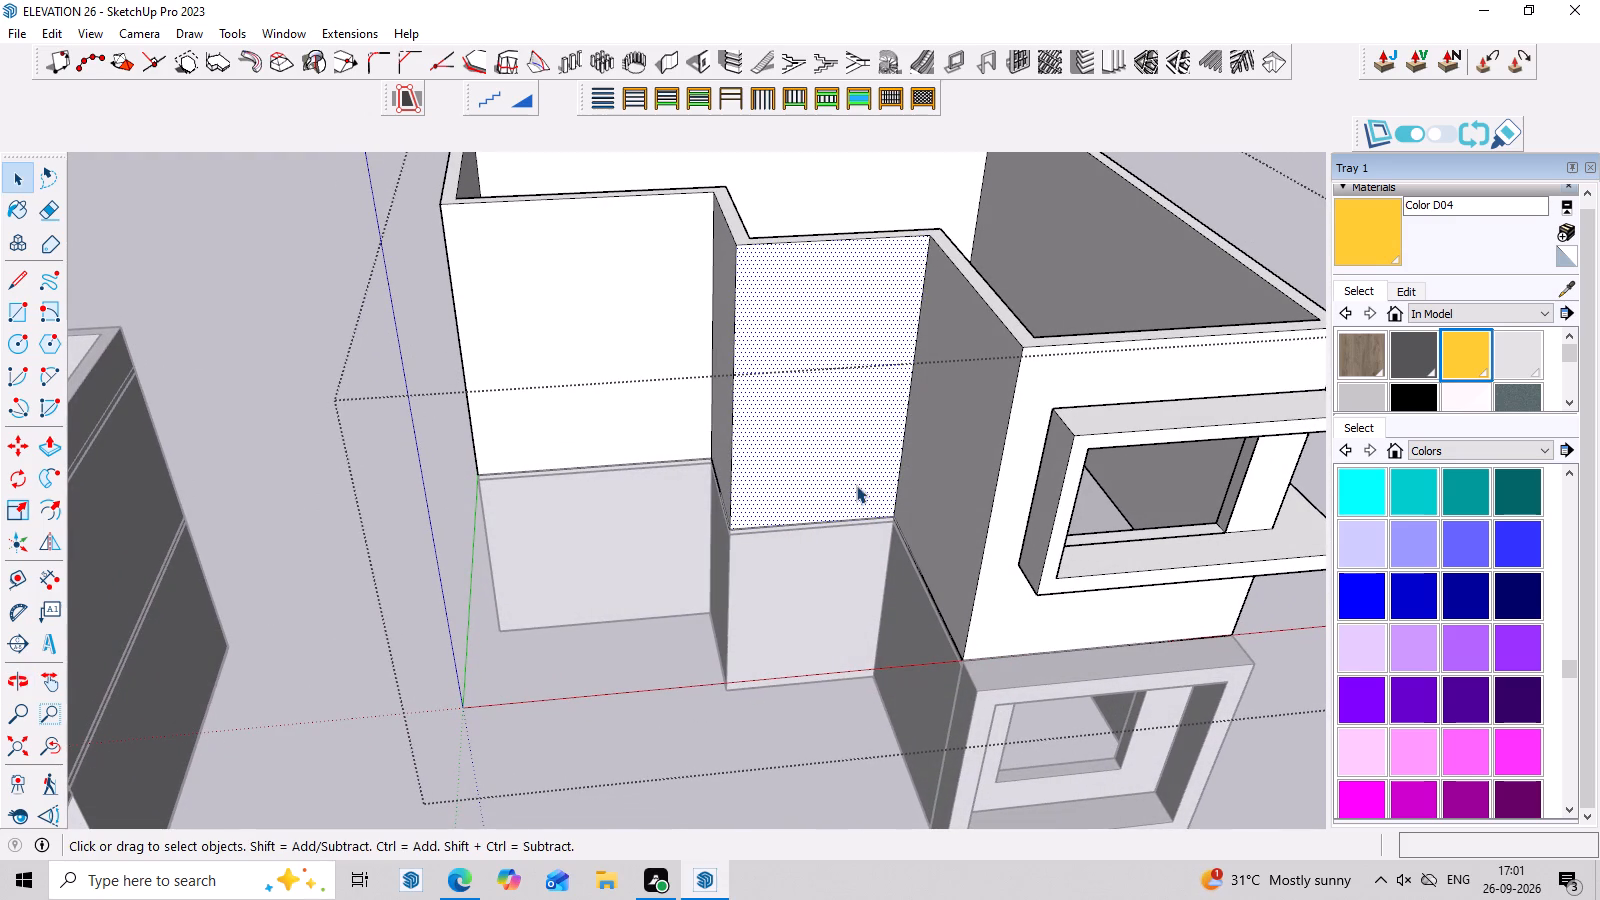
pyautogui.moveTo(818, 281); pyautogui.dragTo(710, 256, button='middle')
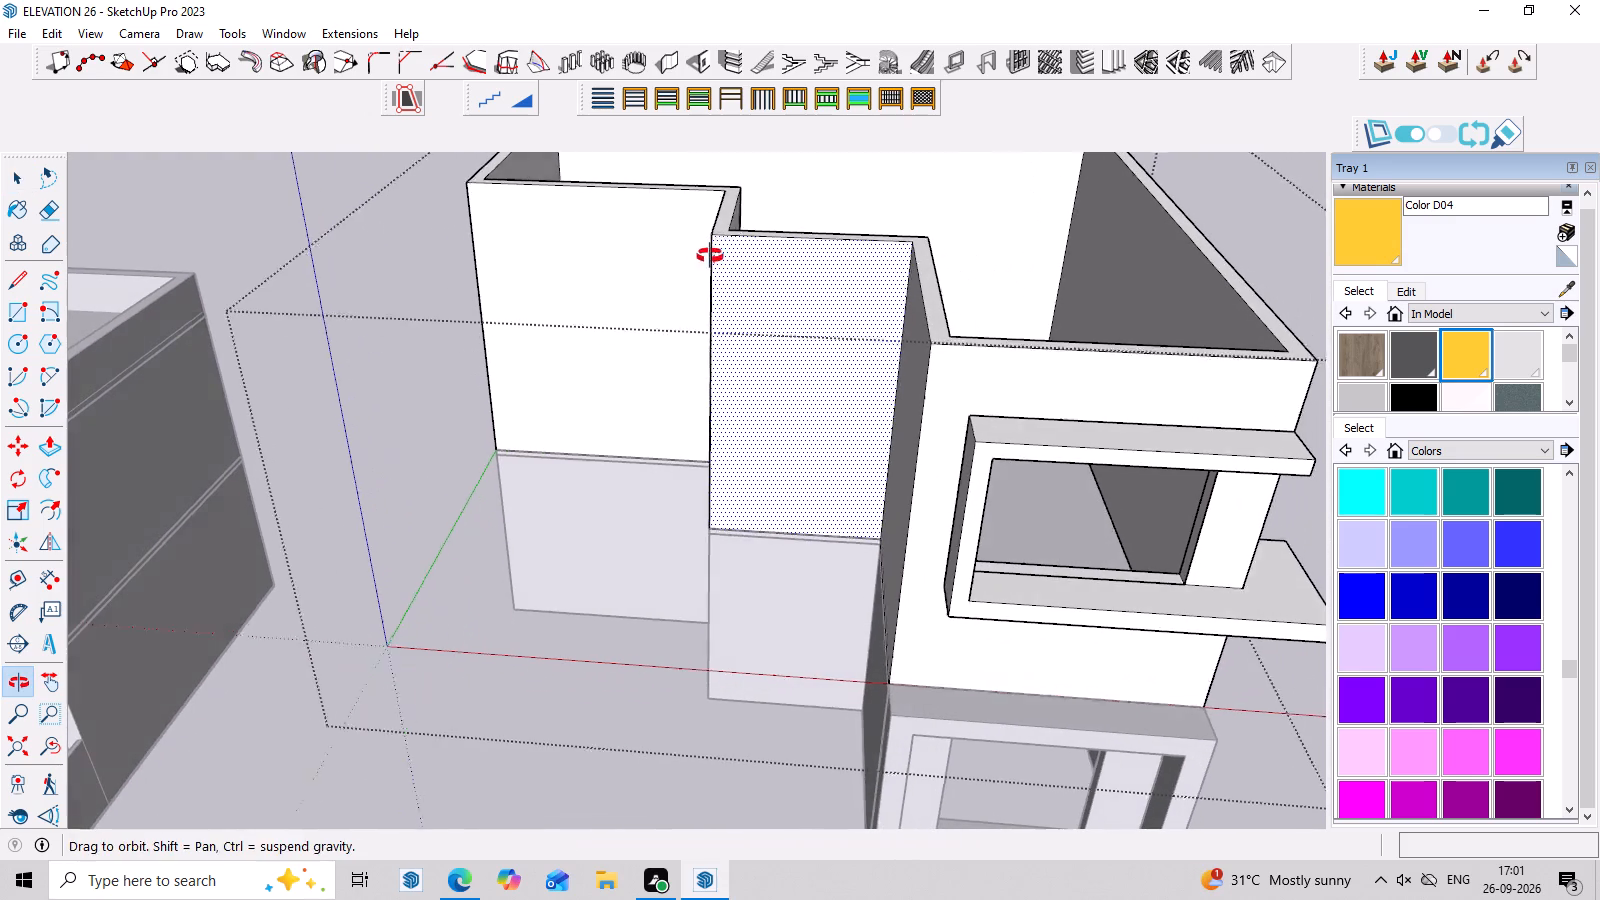
pyautogui.moveTo(710, 256); pyautogui.dragTo(709, 254, button='middle')
pyautogui.press('r')
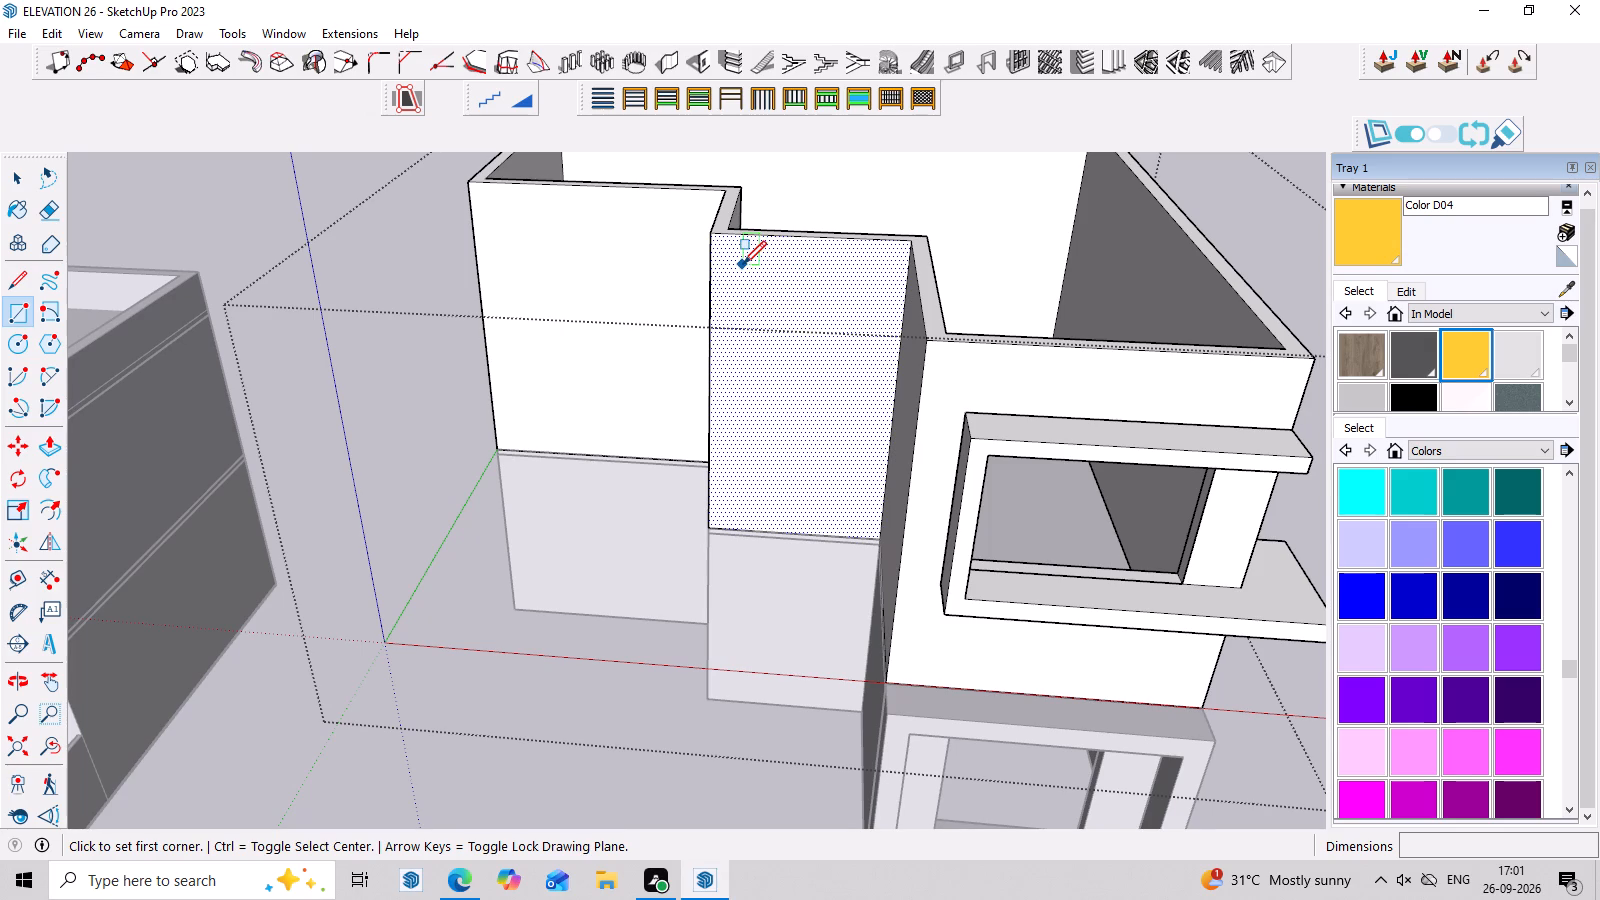
pyautogui.click(743, 264)
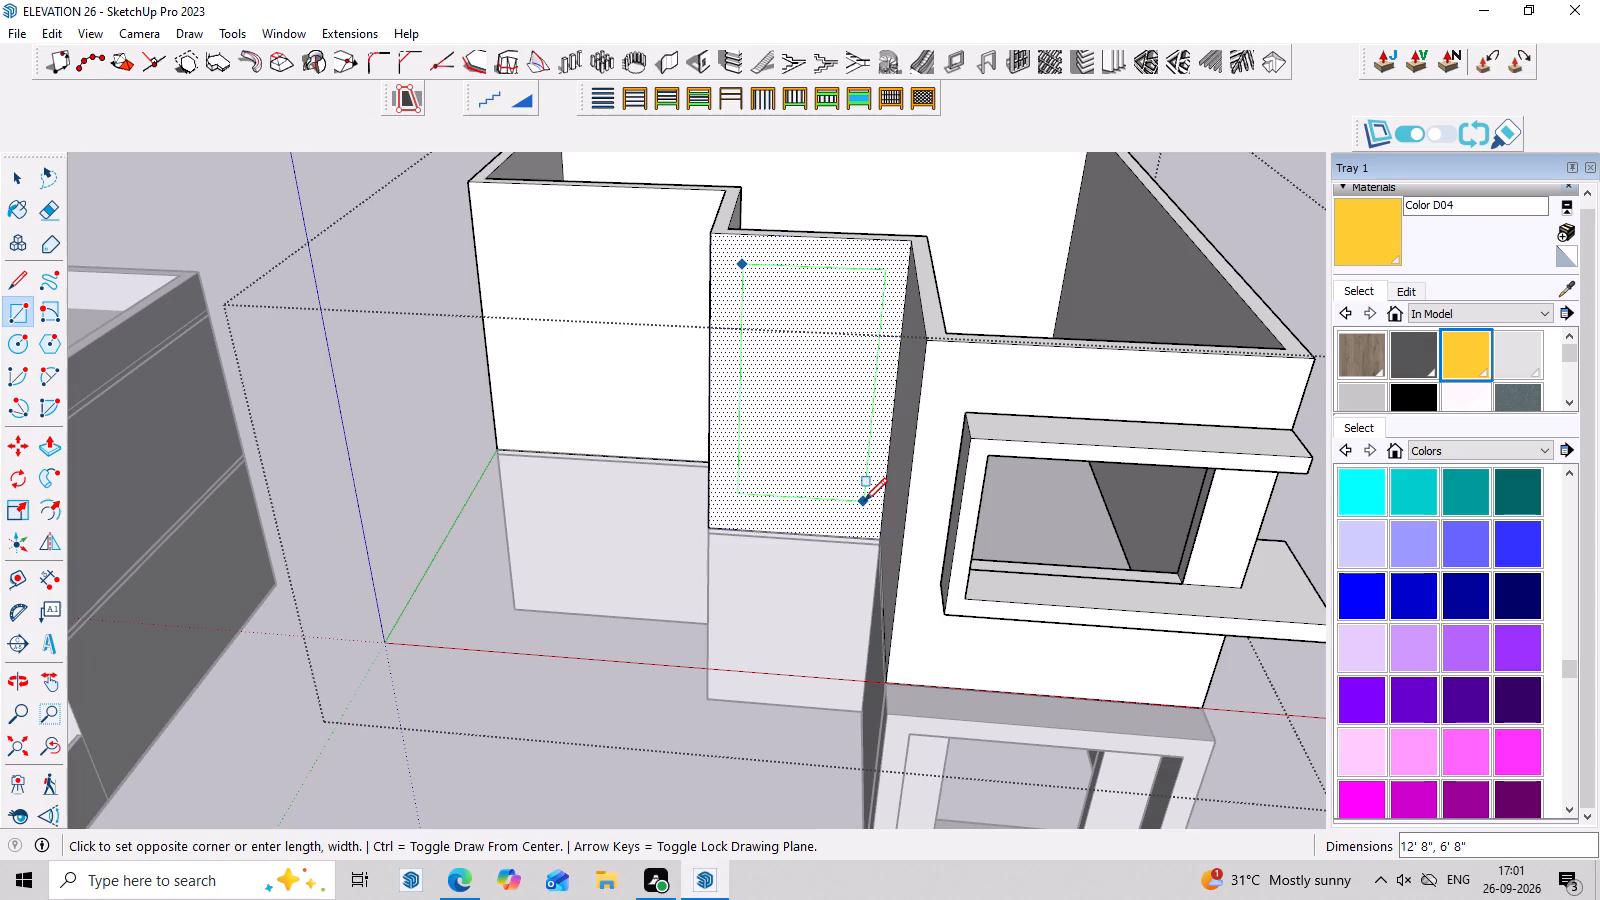
pyautogui.scroll(-1, 864, 501)
pyautogui.moveTo(864, 501); pyautogui.dragTo(916, 389, button='middle')
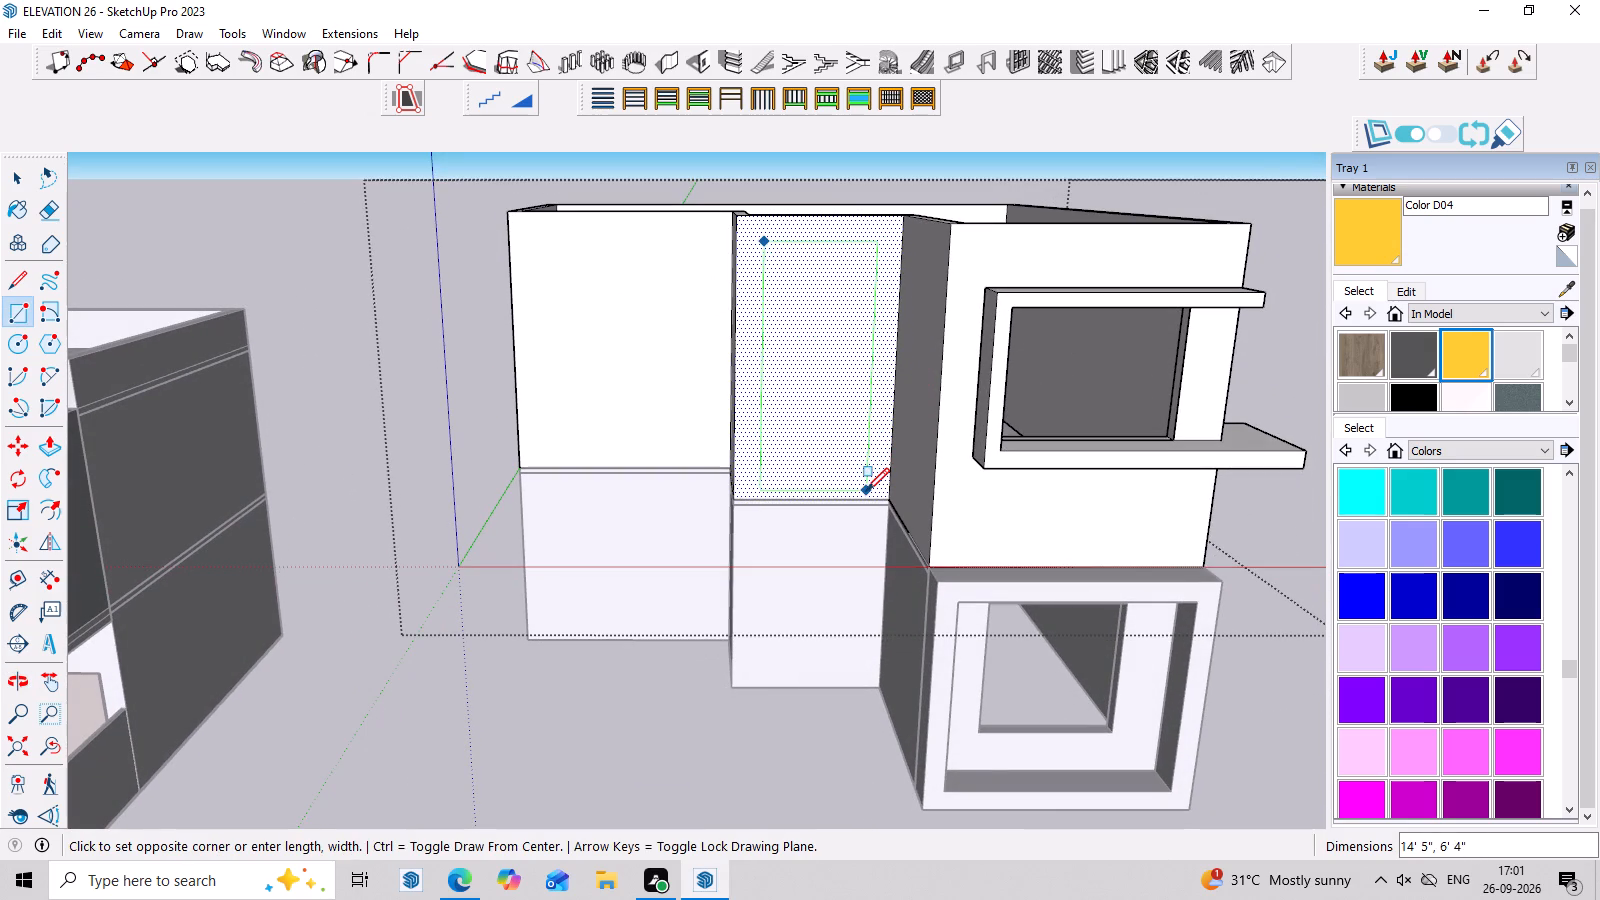
pyautogui.click(866, 485)
pyautogui.moveTo(872, 461); pyautogui.dragTo(892, 511, button='middle')
pyautogui.press('space')
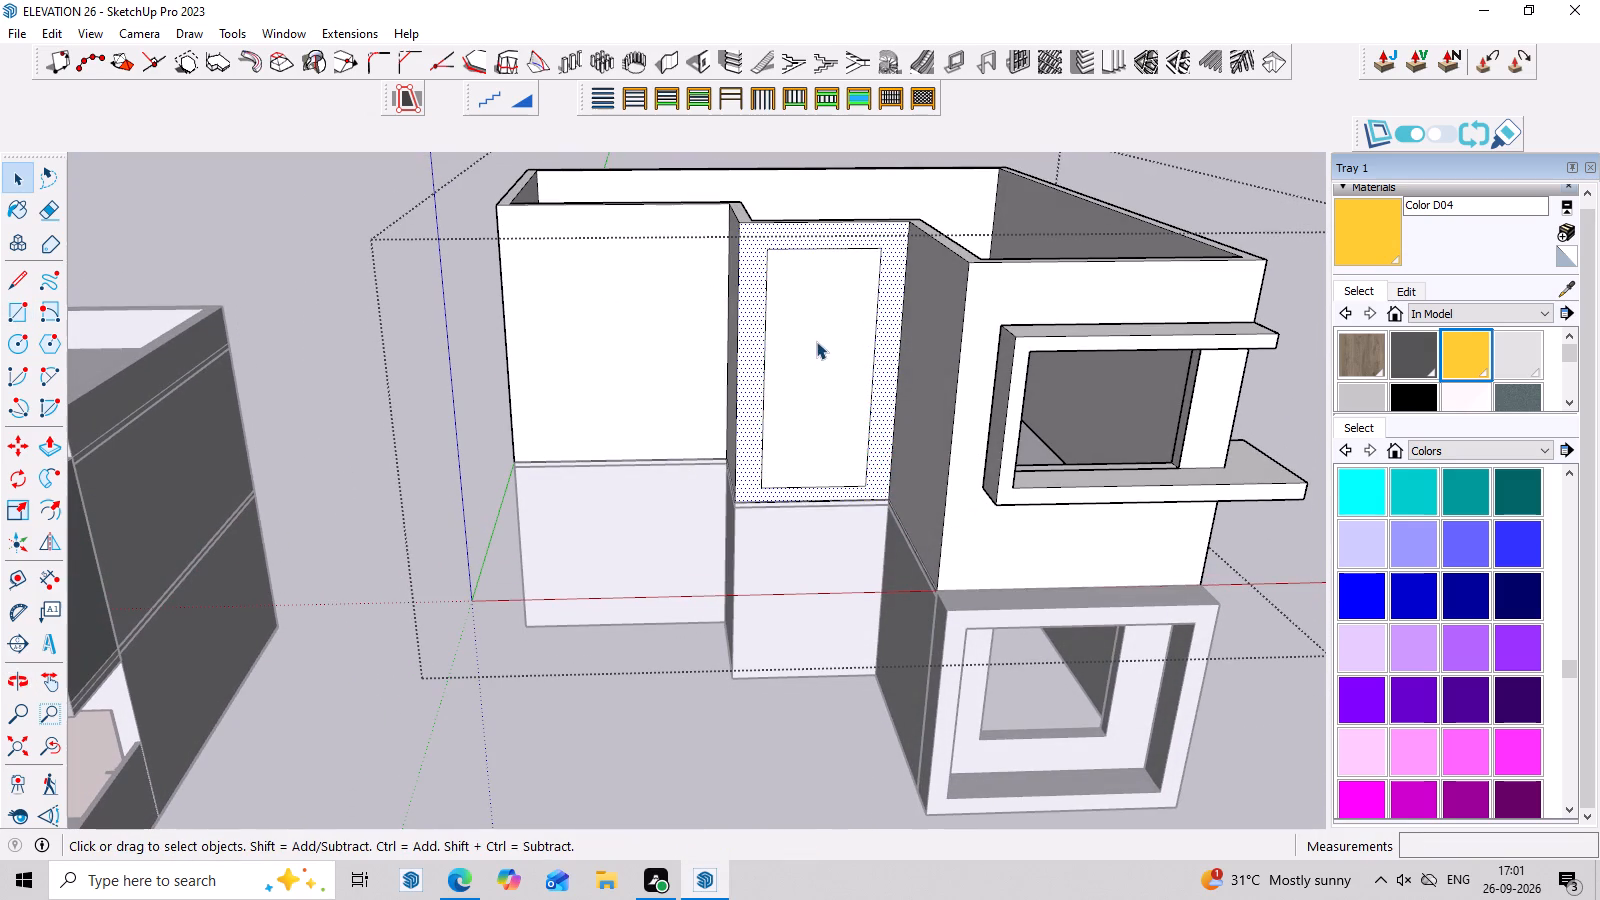
# Push the tall rectangle on the middle bay 9" through the wall to cut the opening.
pyautogui.click(816, 341)
pyautogui.press('p')
pyautogui.click(816, 341)
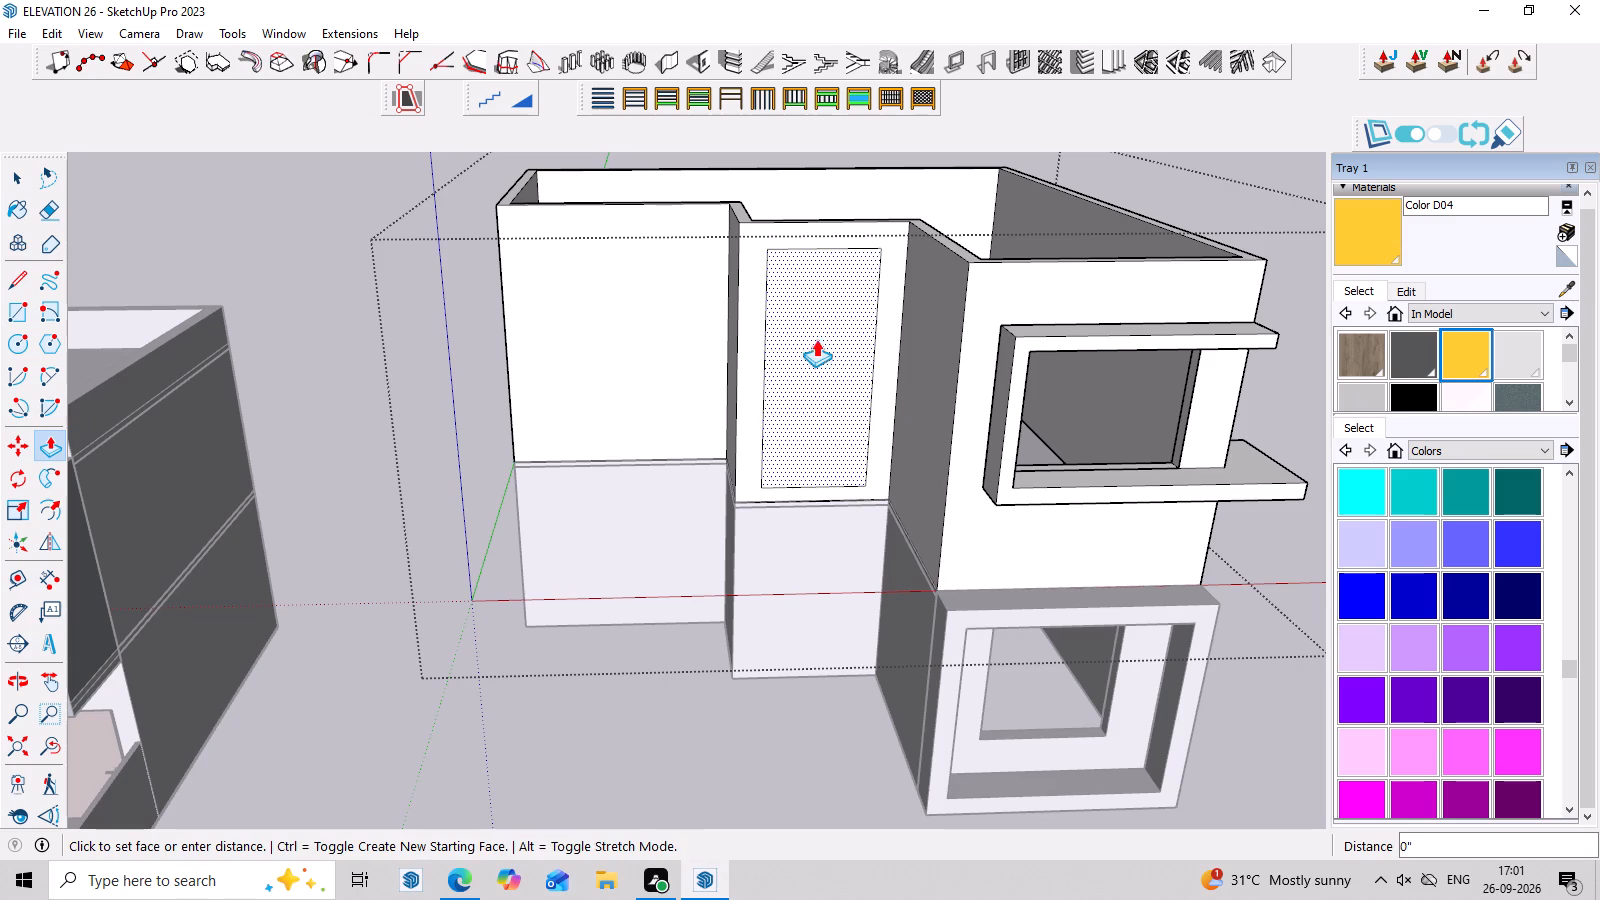
pyautogui.moveTo(830, 218); pyautogui.dragTo(812, 447, button='middle')
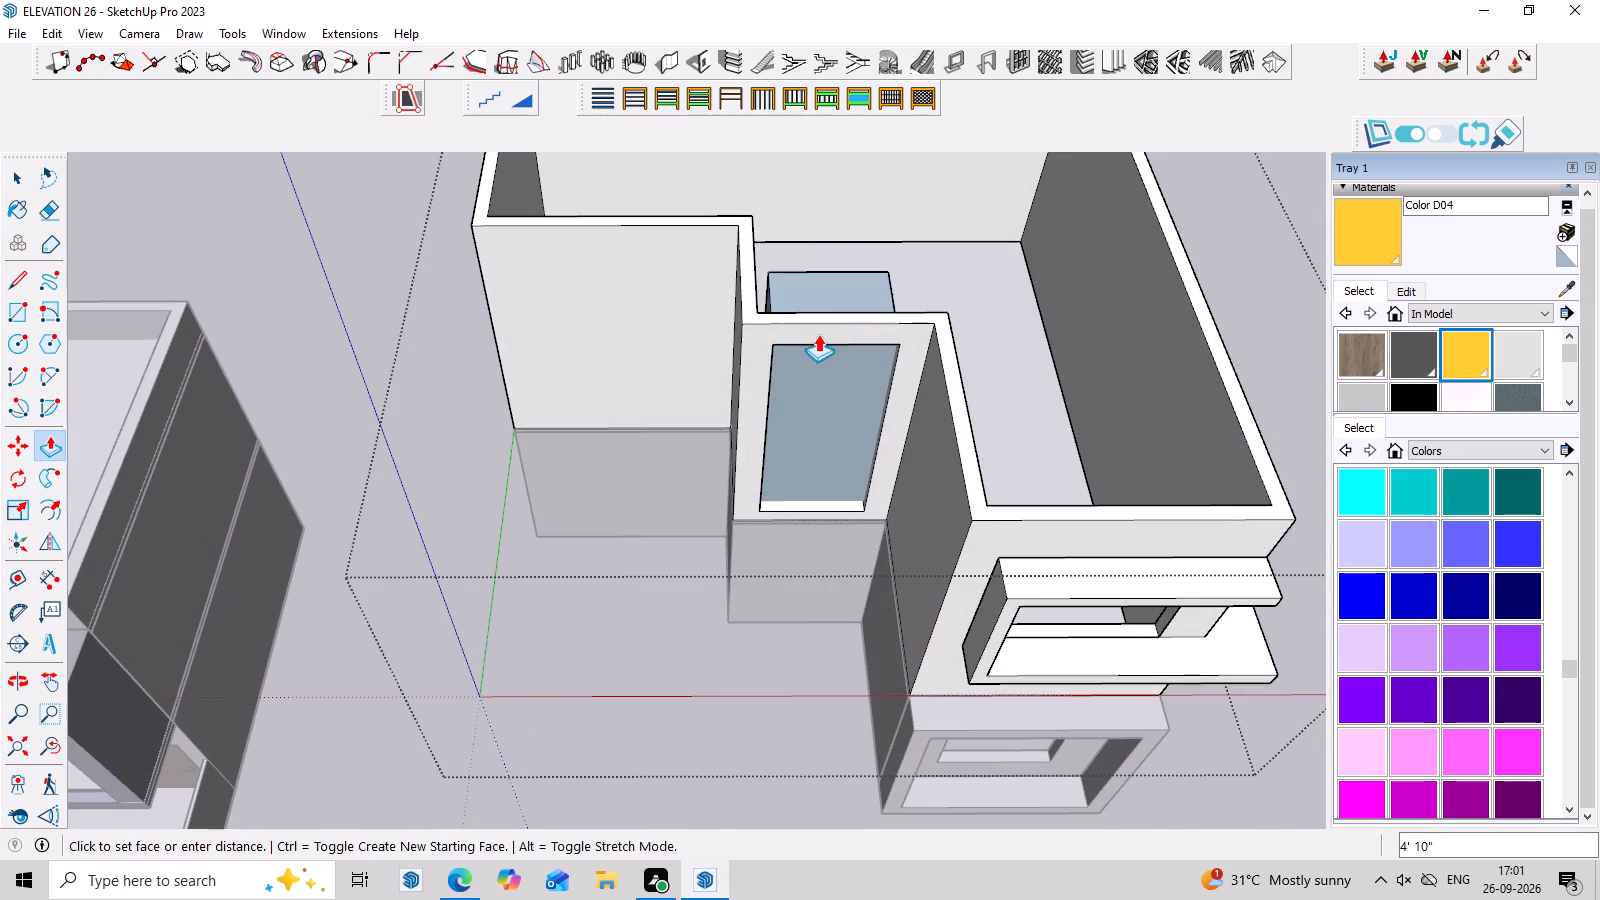
pyautogui.click(834, 312)
pyautogui.moveTo(861, 412); pyautogui.dragTo(693, 180, button='middle')
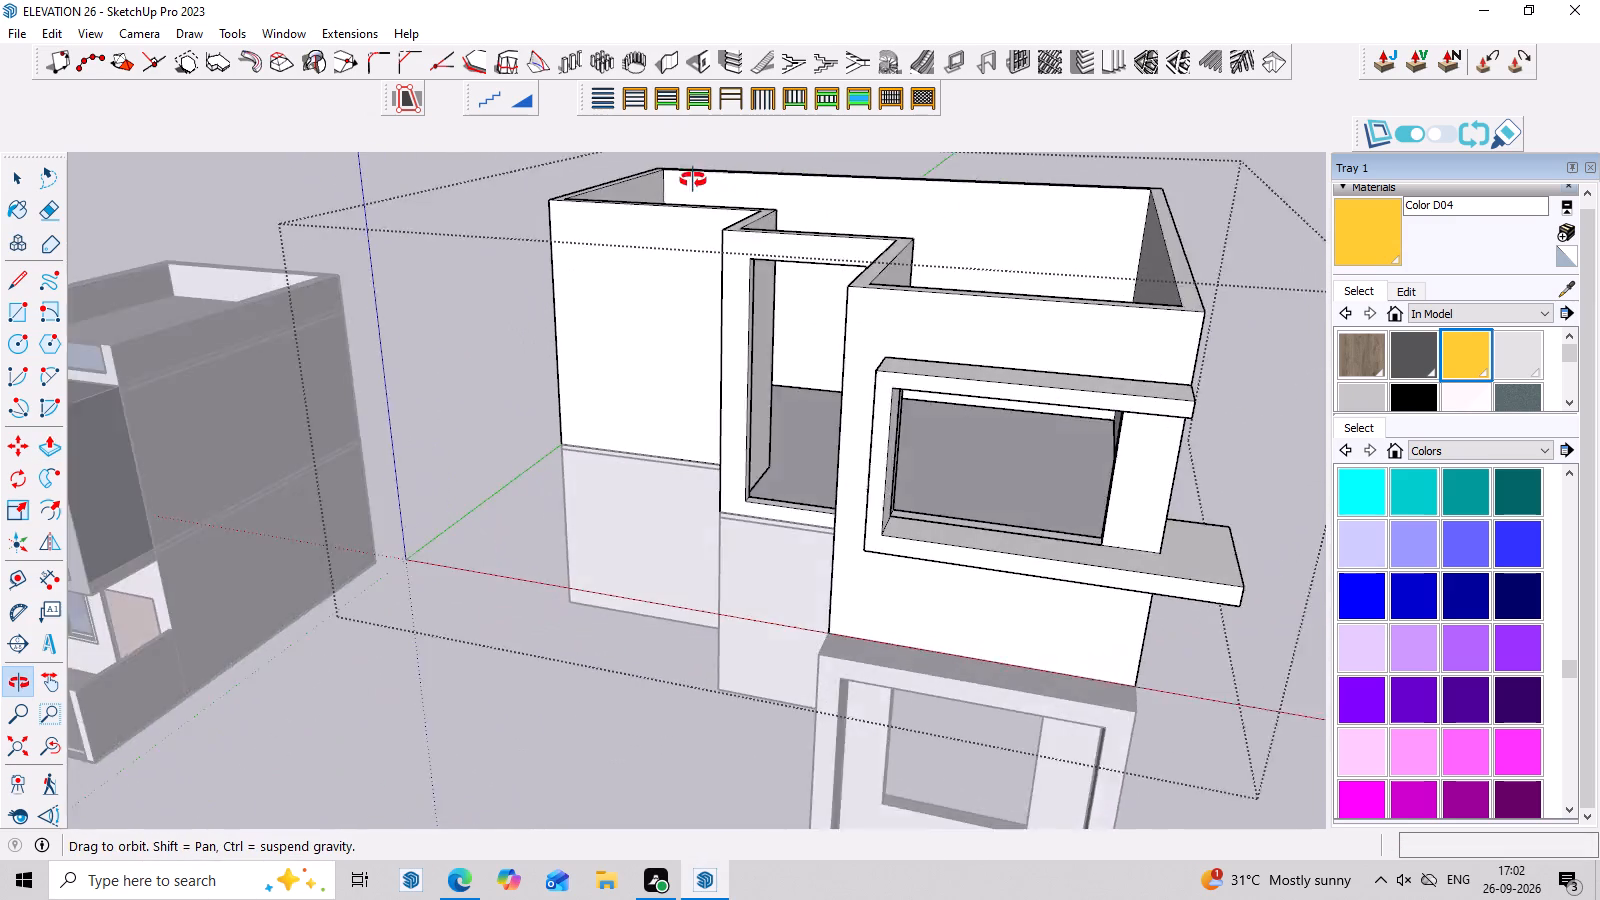
pyautogui.moveTo(693, 180); pyautogui.dragTo(904, 196, button='middle')
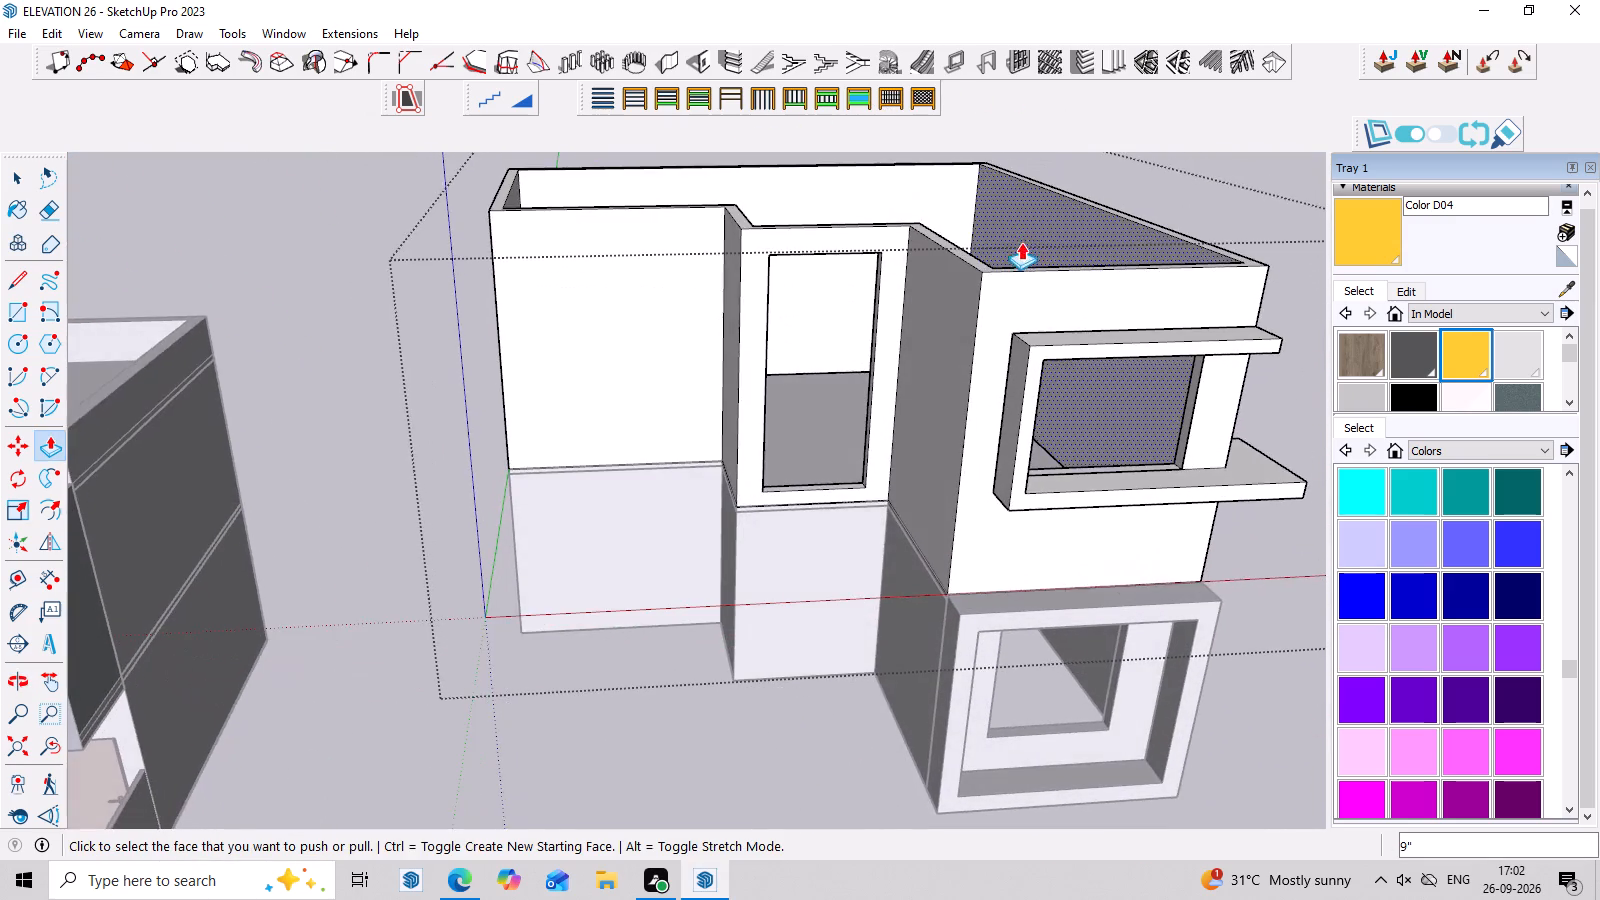
# Examine the stepped front facade with its new tall opening from several angles.
pyautogui.scroll(-7, 1011, 267)
pyautogui.moveTo(1148, 345); pyautogui.dragTo(1039, 247, button='middle')
pyautogui.scroll(4, 1243, 316)
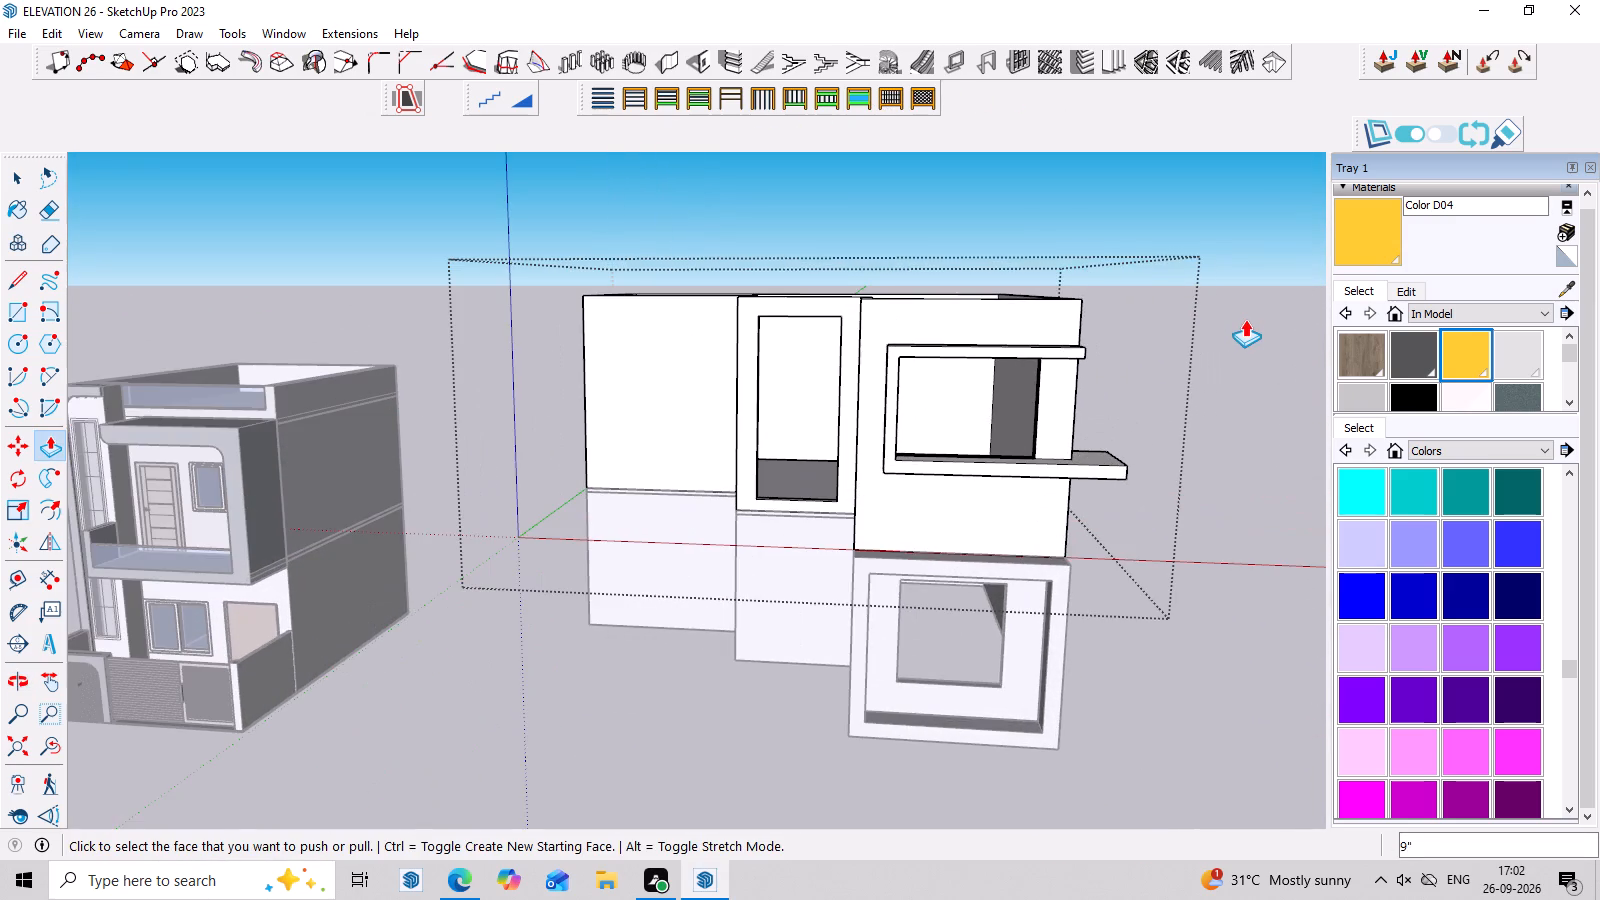
pyautogui.middleClick(1245, 319)
pyautogui.scroll(1, 1251, 312)
pyautogui.moveTo(1251, 312); pyautogui.dragTo(1253, 335, button='middle')
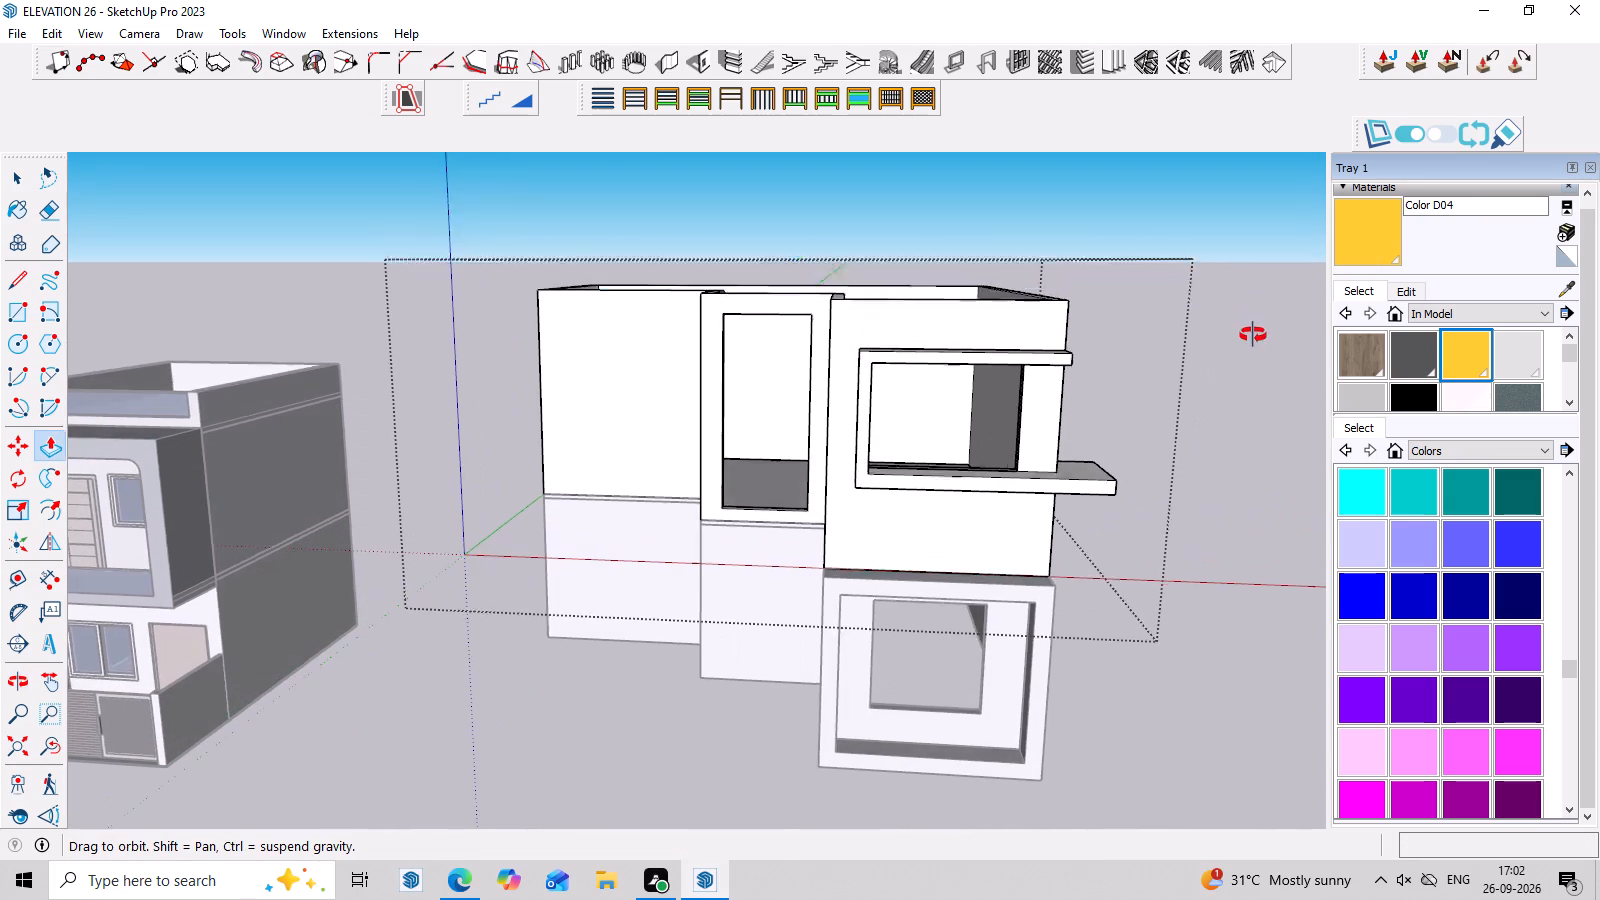
pyautogui.moveTo(1253, 335); pyautogui.dragTo(1255, 349, button='middle')
pyautogui.moveTo(988, 256); pyautogui.dragTo(1202, 417, button='middle')
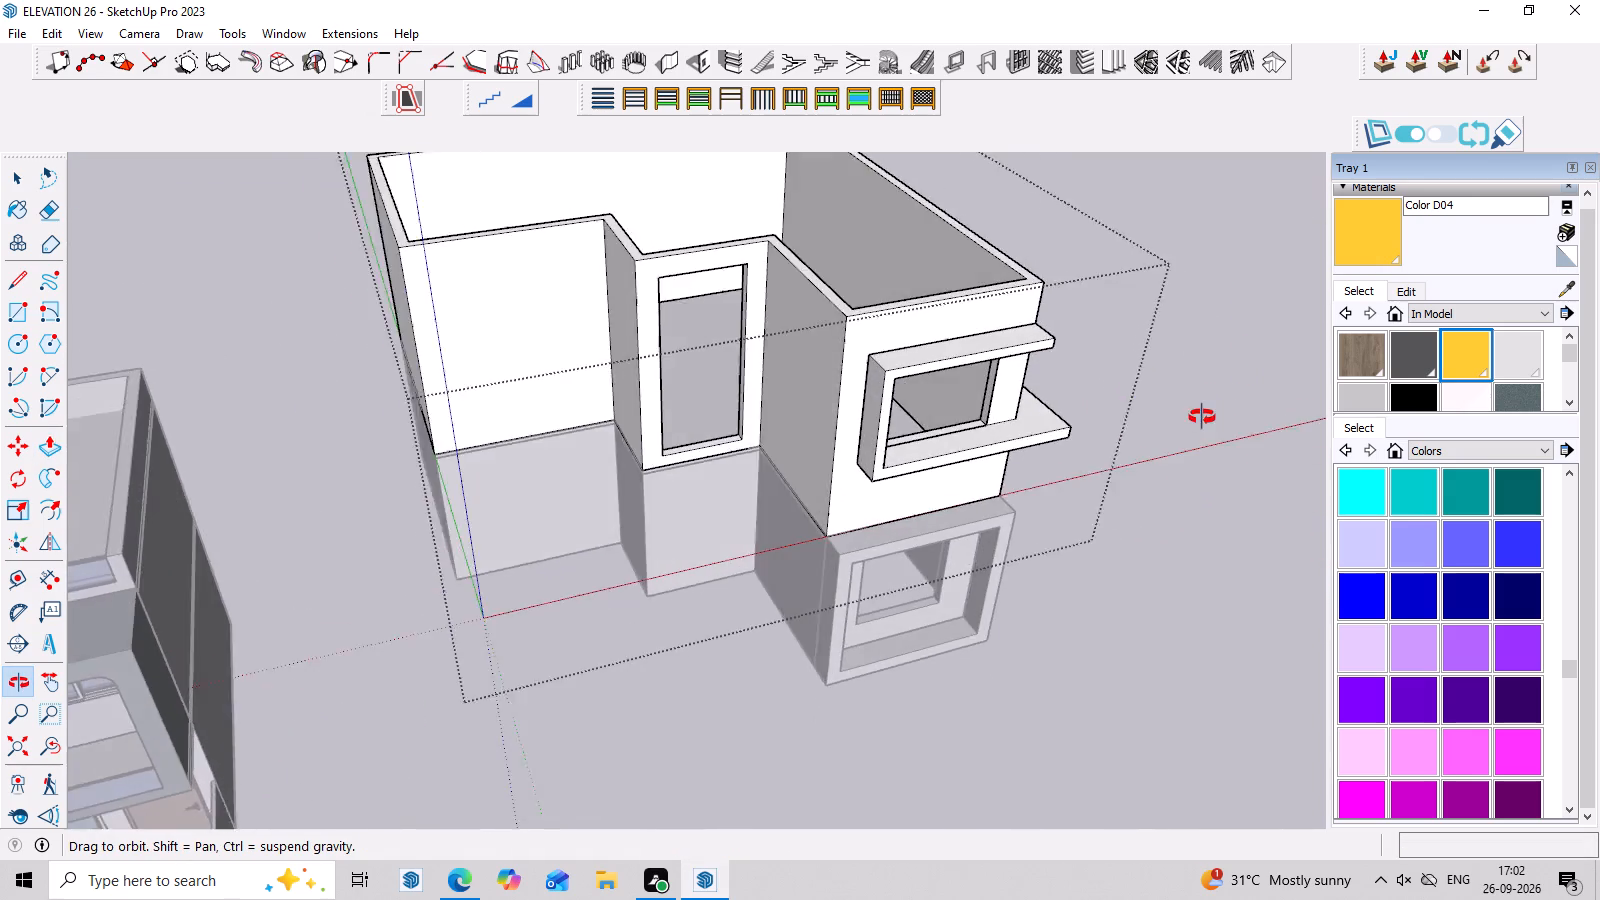
pyautogui.moveTo(1202, 417); pyautogui.dragTo(1236, 306, button='middle')
# Draw a rectangle about 1' 2" by 1' 2" on the projecting bay's side wall, at the top corner meeting the middle bay.
pyautogui.scroll(5, 691, 303)
pyautogui.moveTo(835, 268); pyautogui.dragTo(812, 265, button='middle')
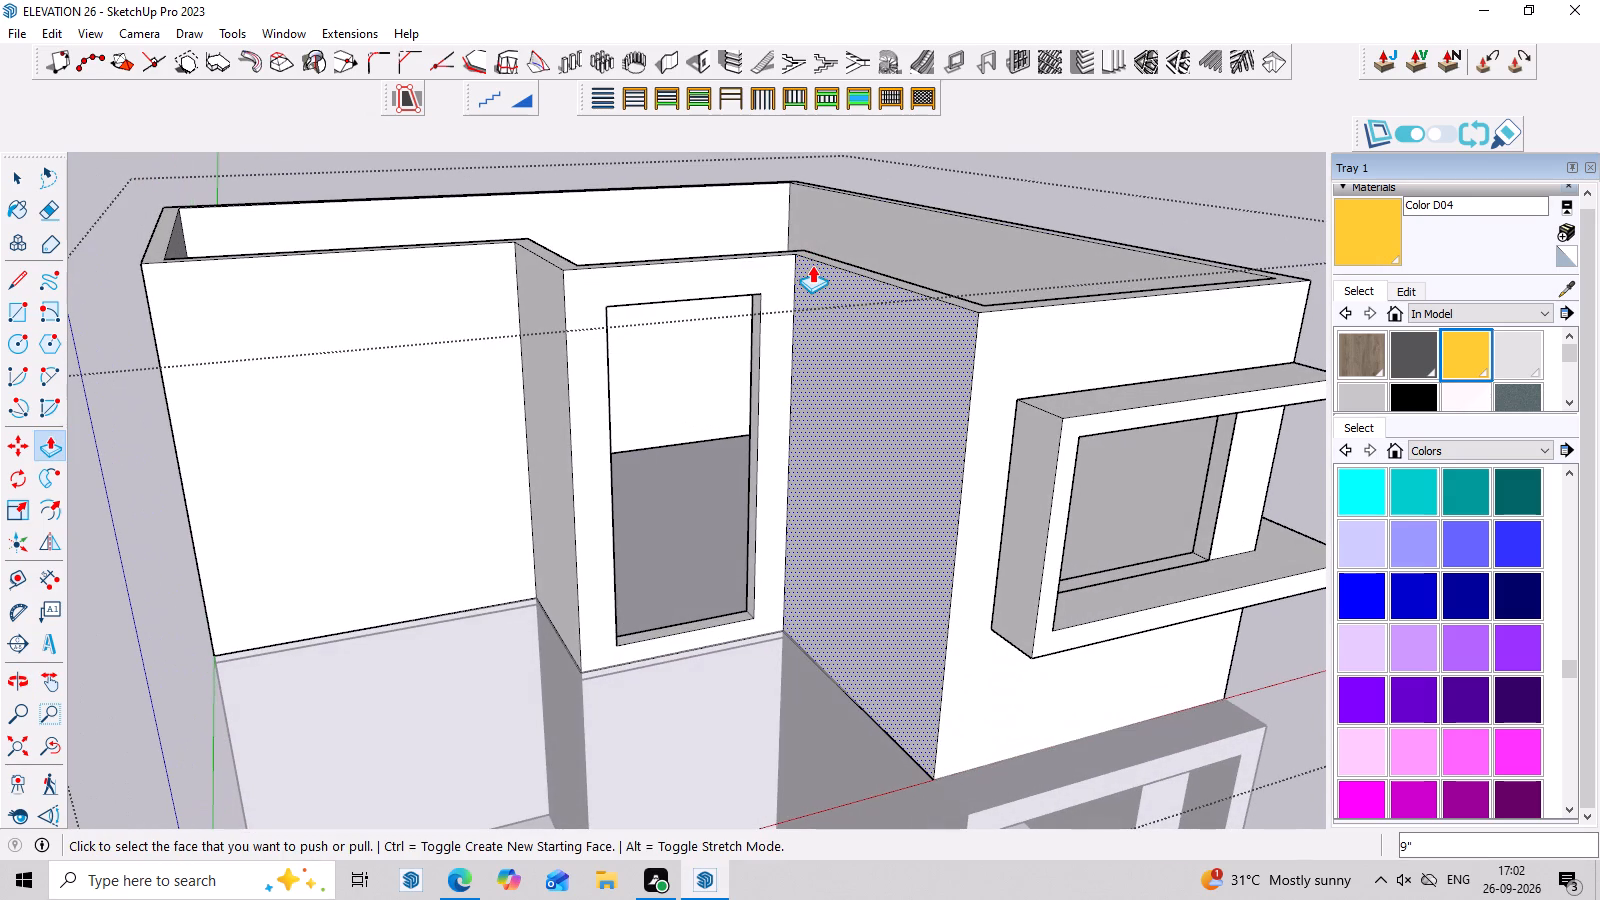
pyautogui.moveTo(860, 307); pyautogui.dragTo(942, 302, button='middle')
pyautogui.press('Escape')
pyautogui.scroll(4, 802, 246)
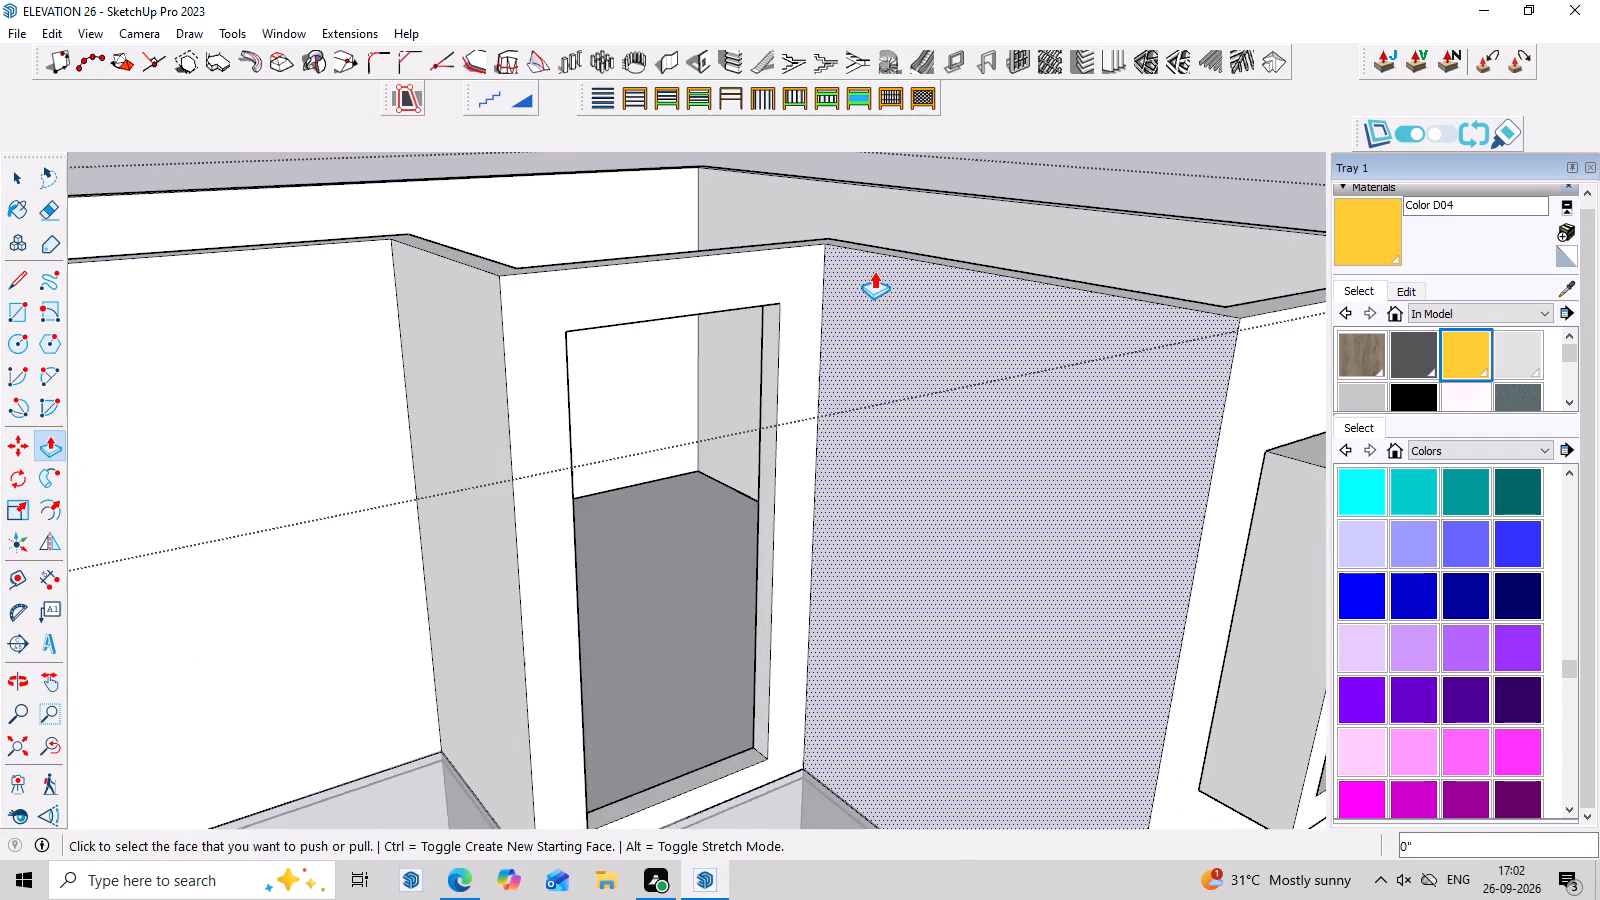
pyautogui.moveTo(900, 285); pyautogui.dragTo(990, 298, button='middle')
pyautogui.scroll(3, 795, 255)
pyautogui.press('Escape')
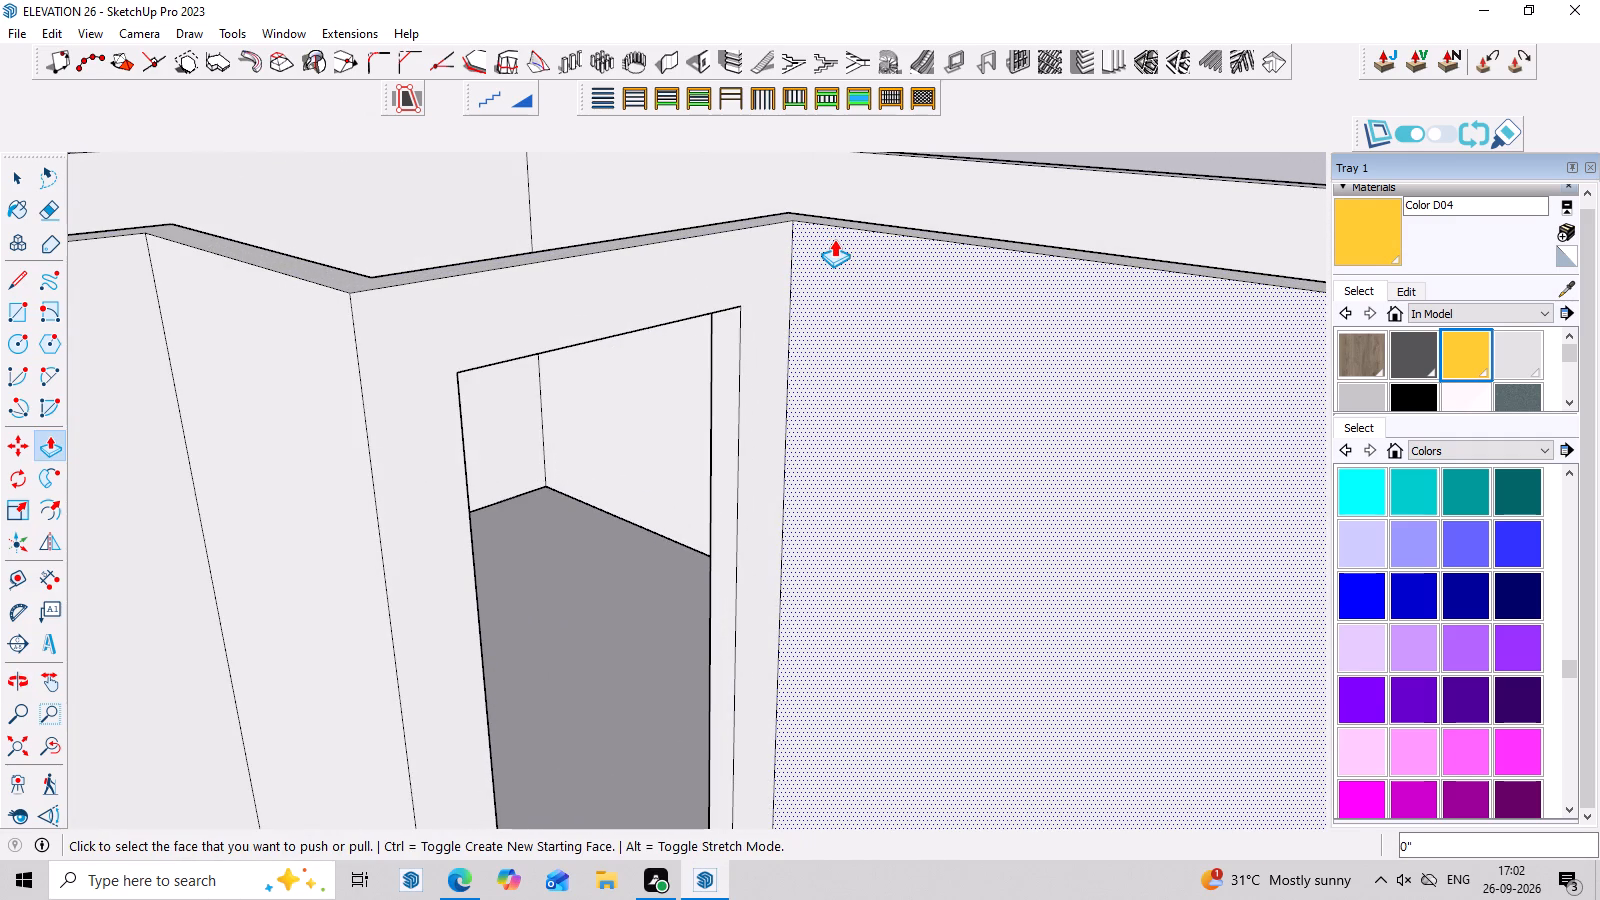
pyautogui.press('r')
pyautogui.click(800, 222)
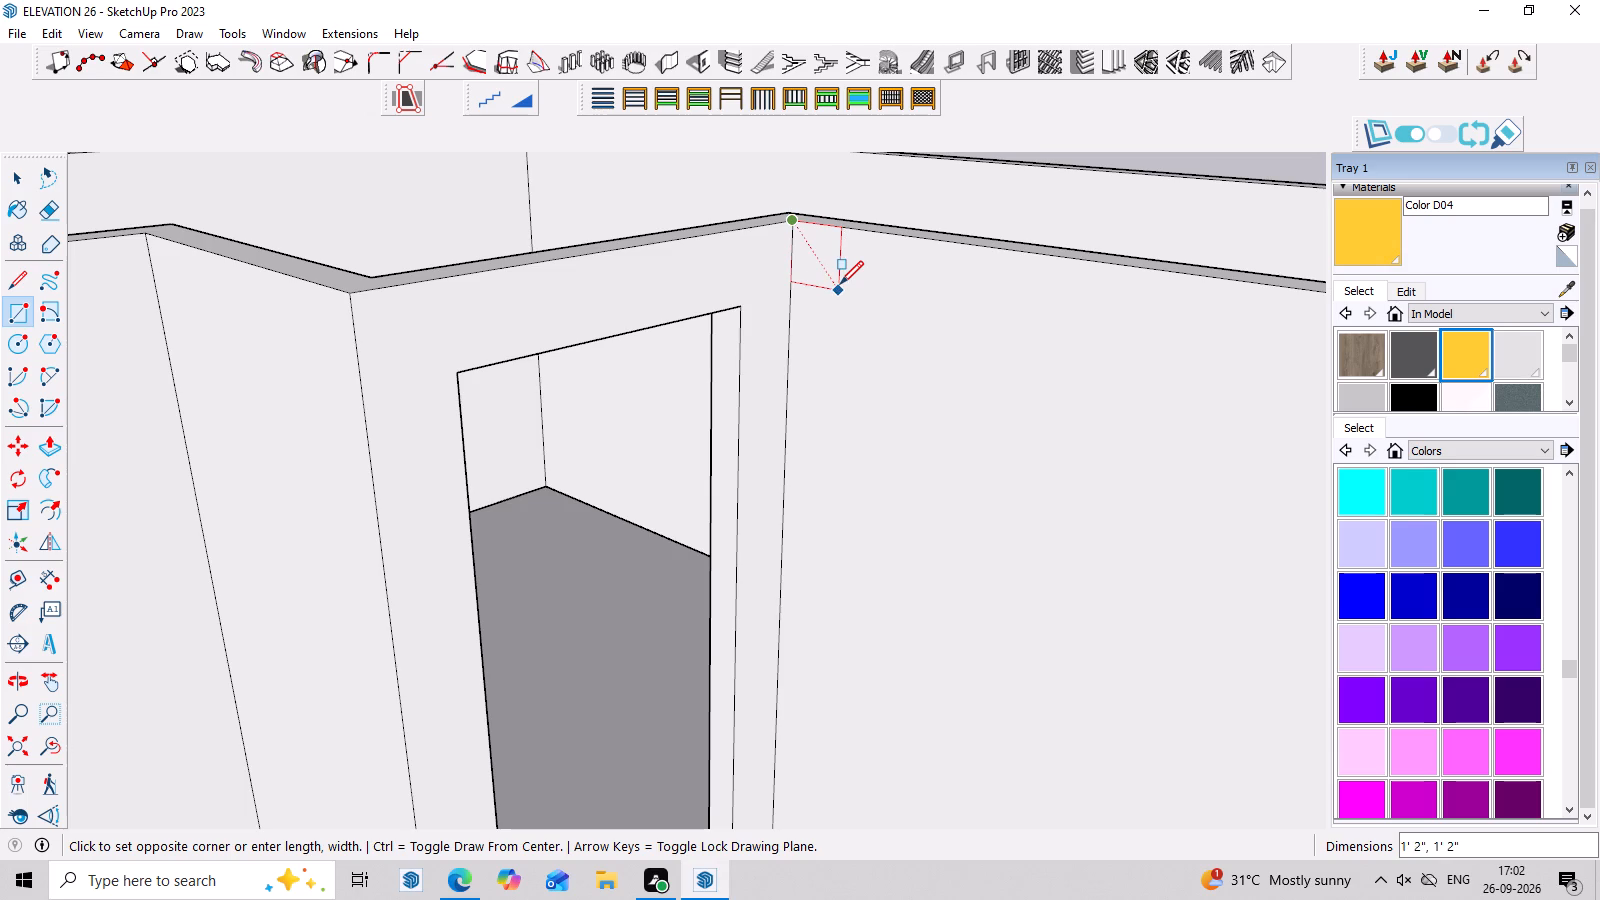
pyautogui.click(840, 284)
# Push/Pull the small corner square 9' 3" across the top of the middle bay to form a projecting band.
pyautogui.press('space')
pyautogui.click(825, 257)
pyautogui.press('p')
pyautogui.click(825, 257)
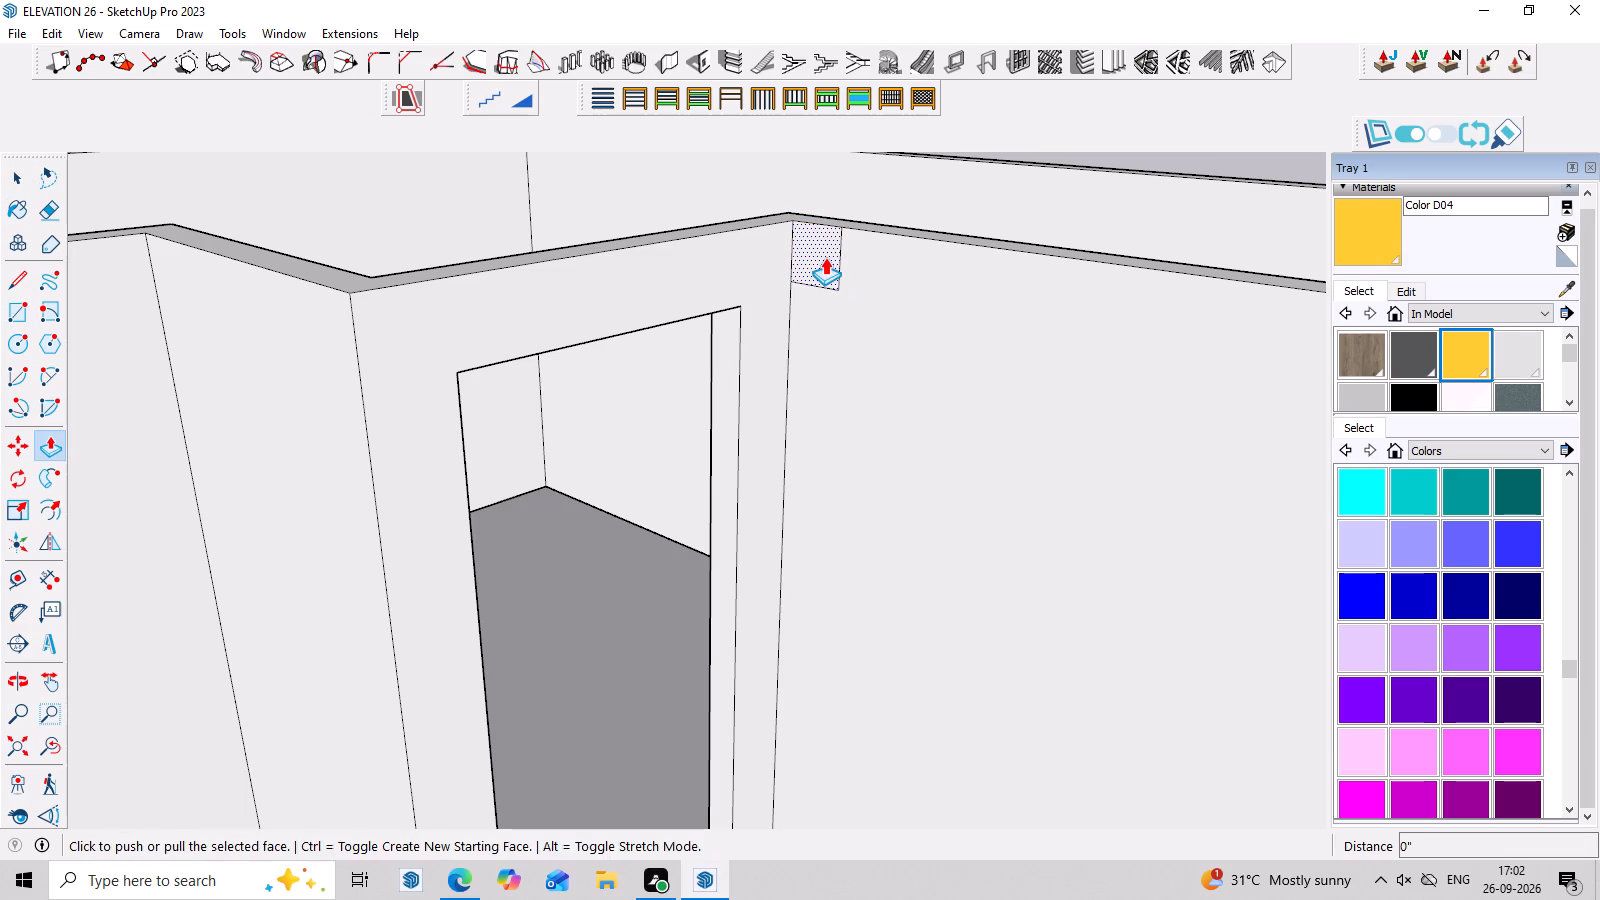
pyautogui.click(361, 382)
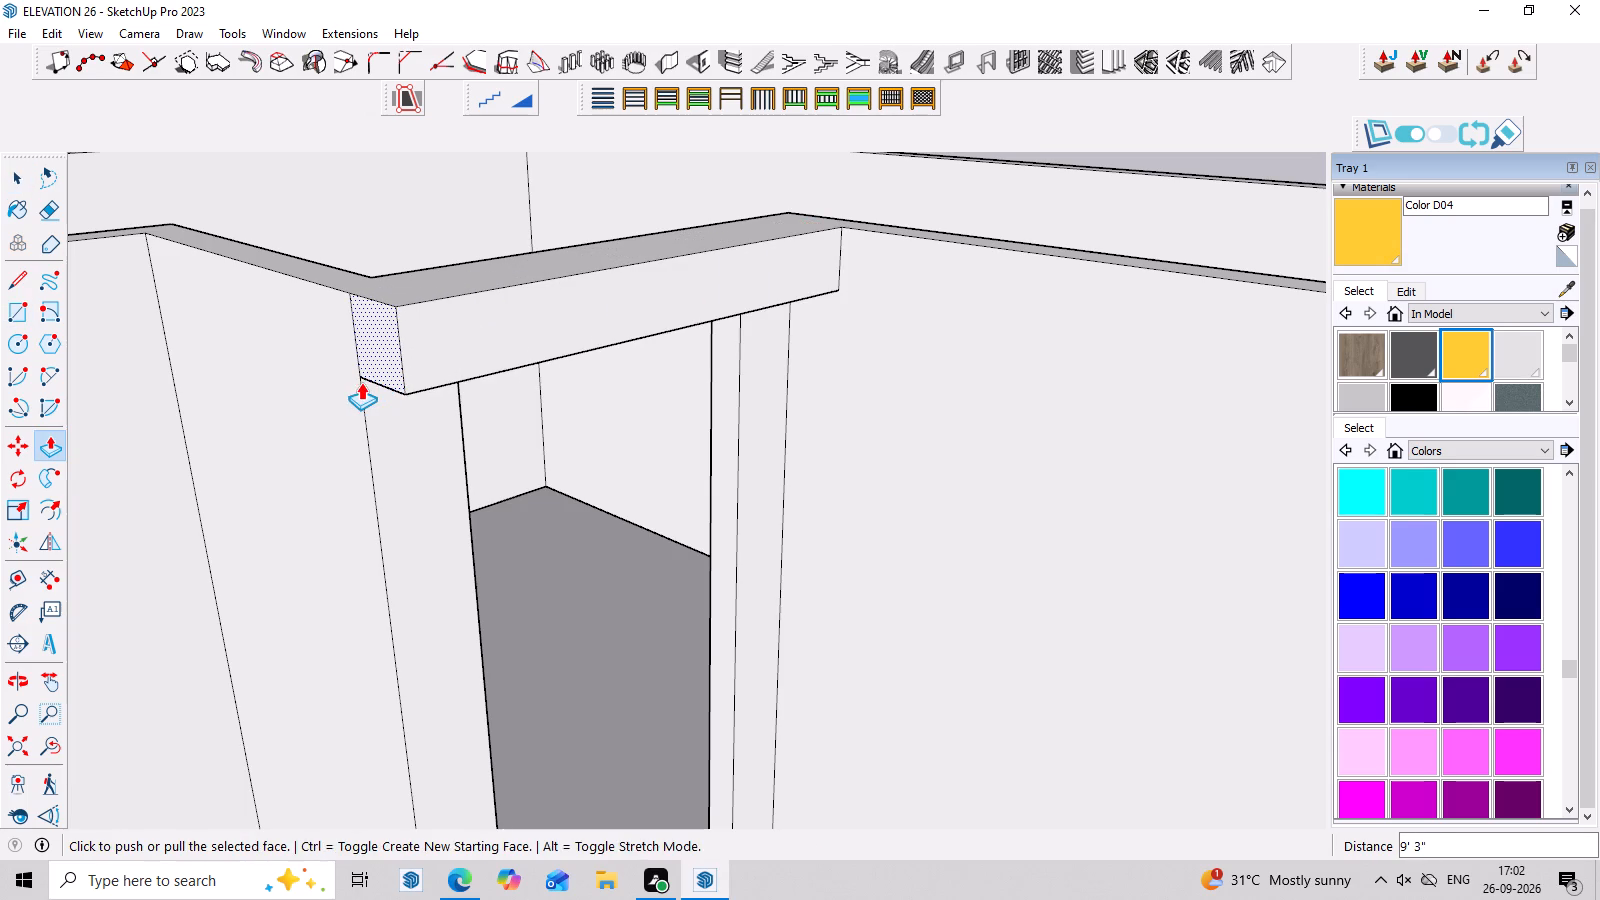
# Examine the band over the tall opening from the side and front, alongside the existing house.
pyautogui.moveTo(482, 401); pyautogui.dragTo(893, 412, button='middle')
pyautogui.scroll(-9, 747, 371)
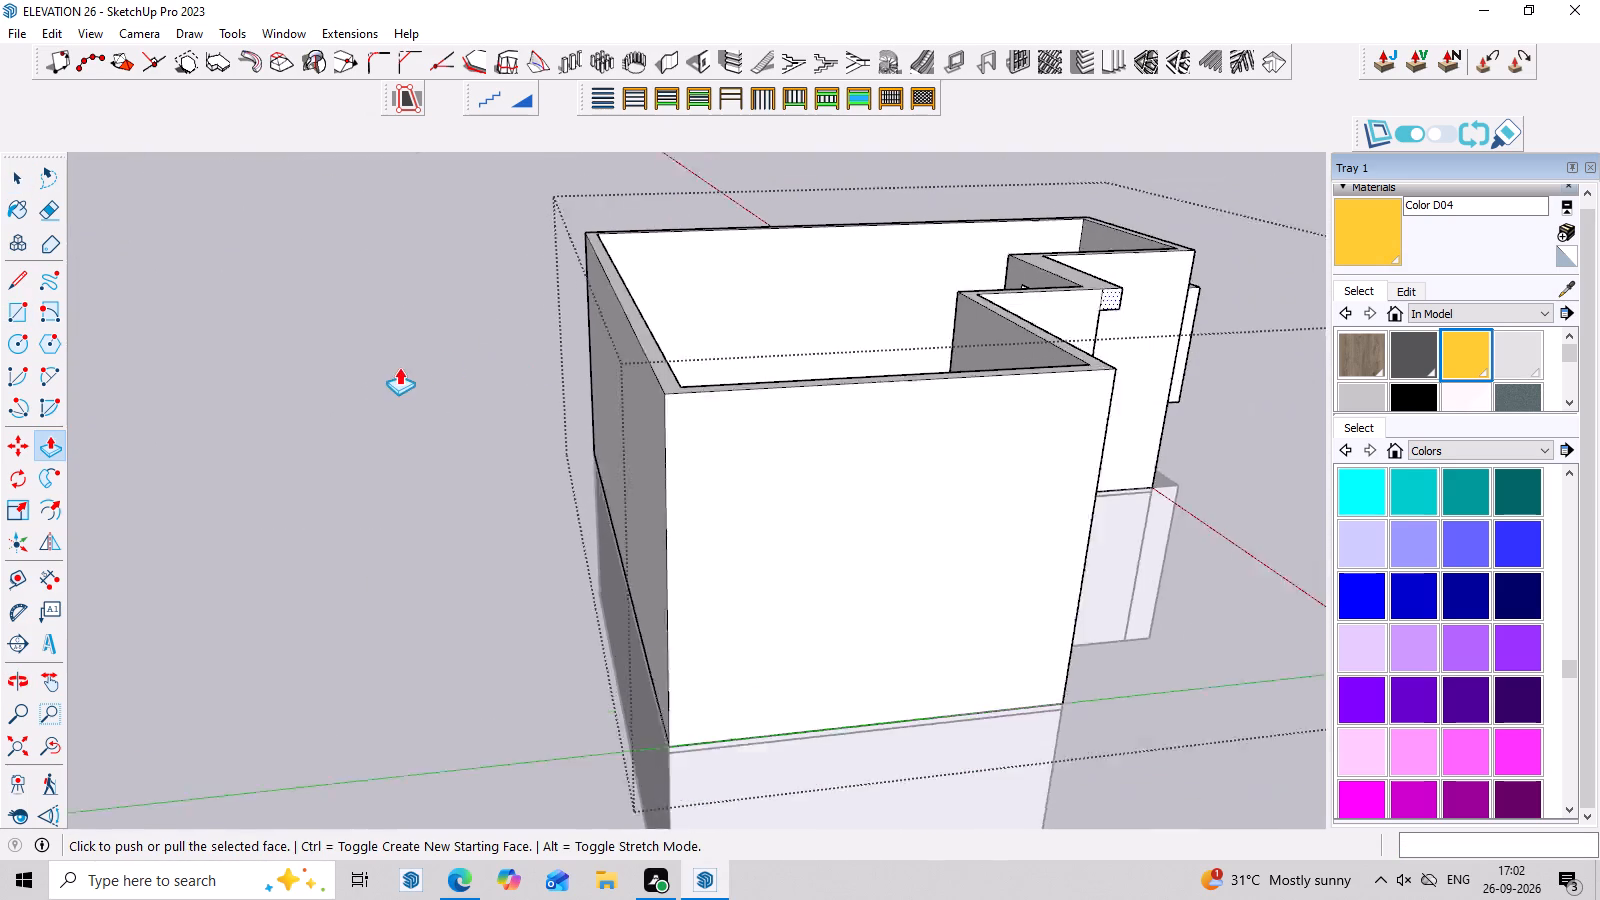
pyautogui.scroll(-5, 399, 367)
pyautogui.moveTo(875, 425); pyautogui.dragTo(354, 386, button='middle')
pyautogui.scroll(-6, 773, 409)
pyautogui.moveTo(1057, 486); pyautogui.dragTo(1011, 423, button='middle')
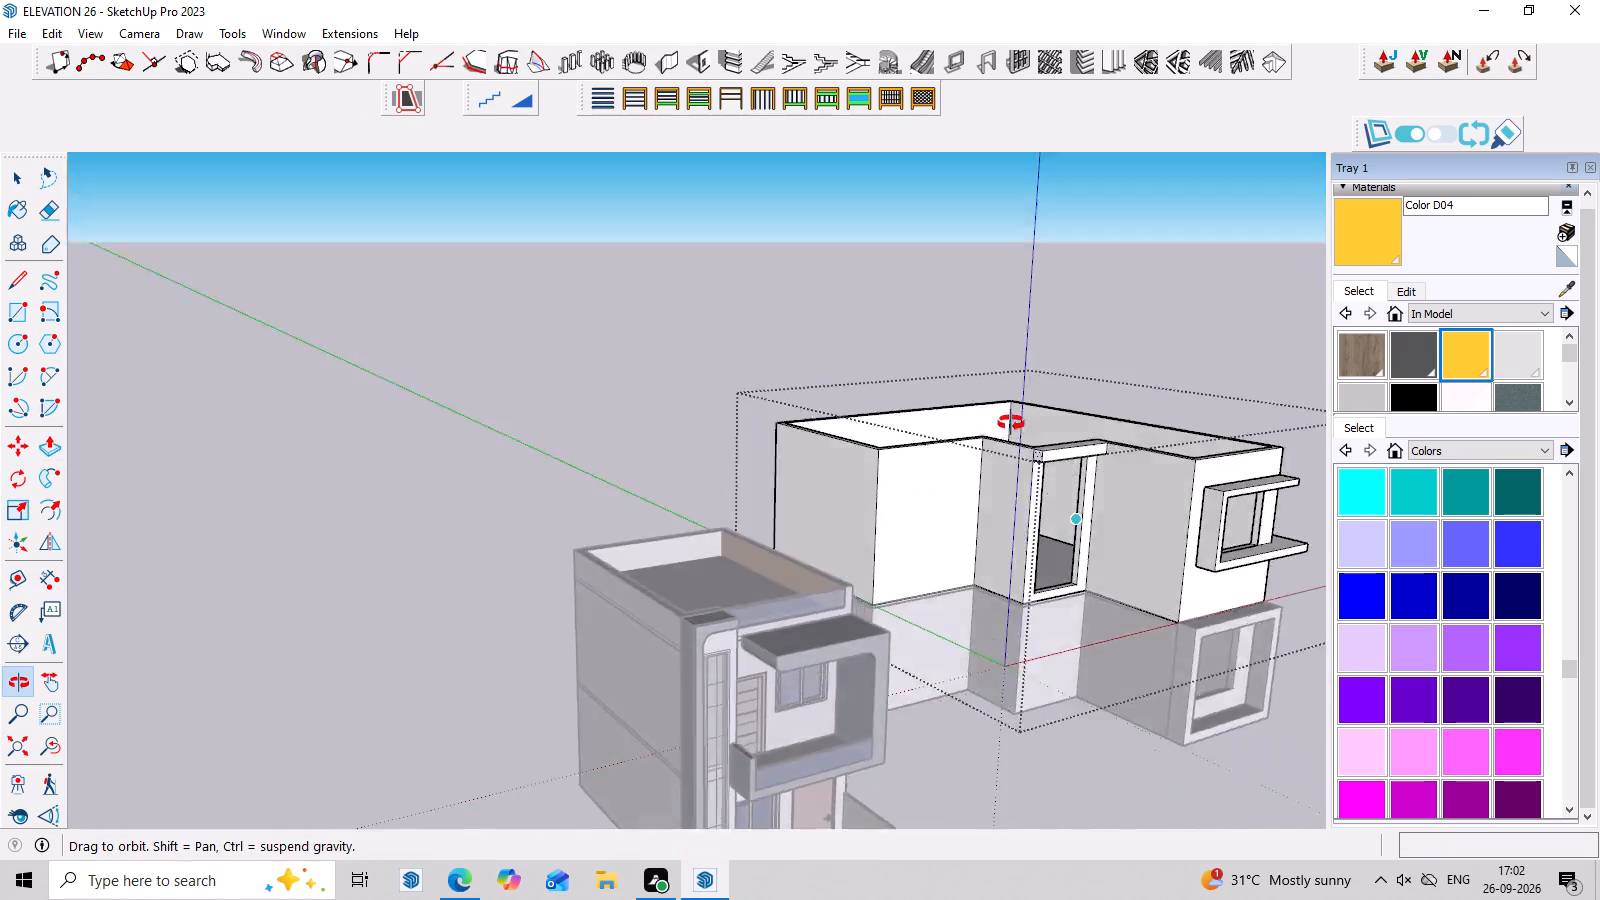
pyautogui.moveTo(1011, 423); pyautogui.dragTo(931, 352, button='middle')
pyautogui.scroll(3, 1083, 493)
pyautogui.moveTo(1249, 550); pyautogui.dragTo(1078, 513, button='middle')
pyautogui.scroll(3, 1163, 555)
pyautogui.scroll(-8, 845, 435)
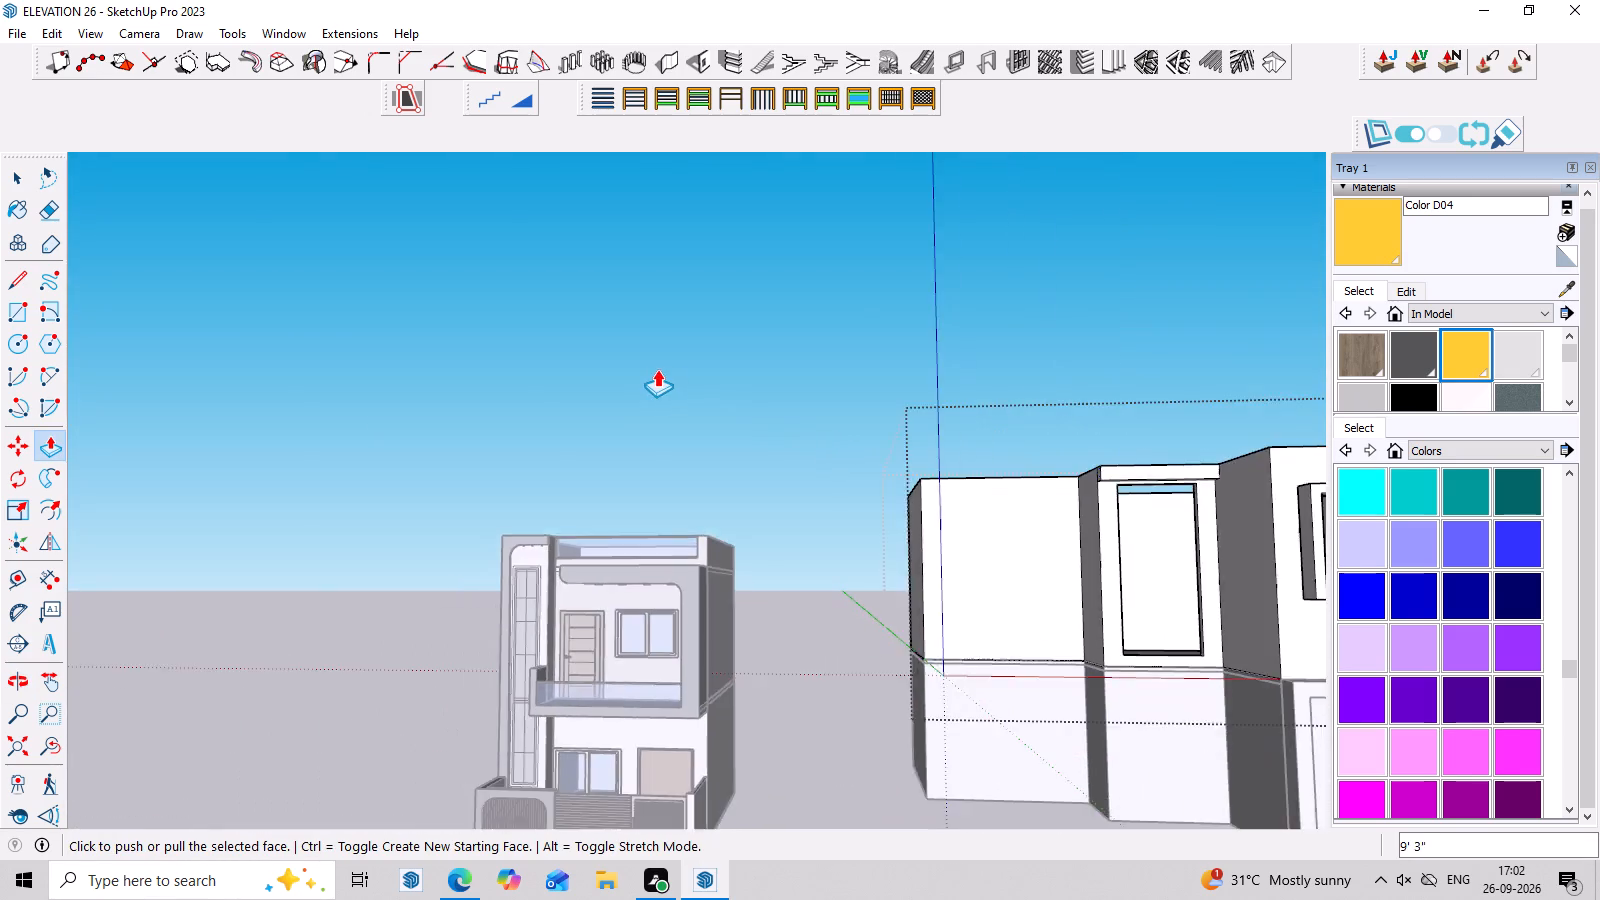
# Extend the band's free end face about 1' 2" beyond the middle bay's side wall.
pyautogui.scroll(-3, 657, 369)
pyautogui.moveTo(900, 411); pyautogui.dragTo(1000, 565, button='middle')
pyautogui.scroll(7, 995, 481)
pyautogui.moveTo(930, 385); pyautogui.dragTo(1049, 461, button='middle')
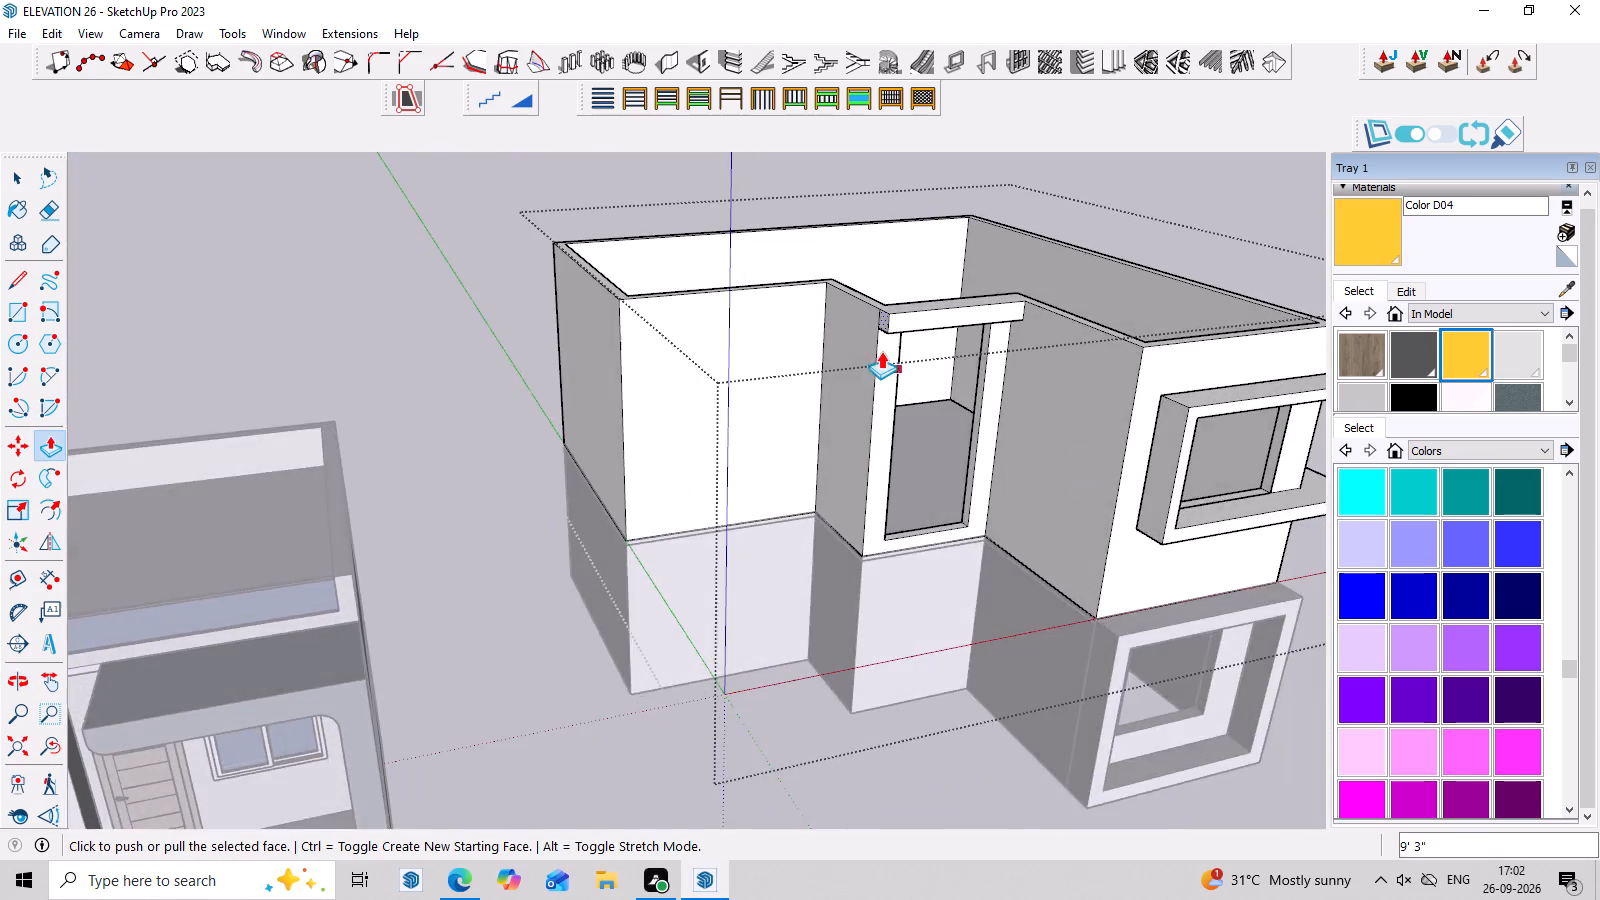
pyautogui.scroll(10, 881, 347)
pyautogui.click(883, 297)
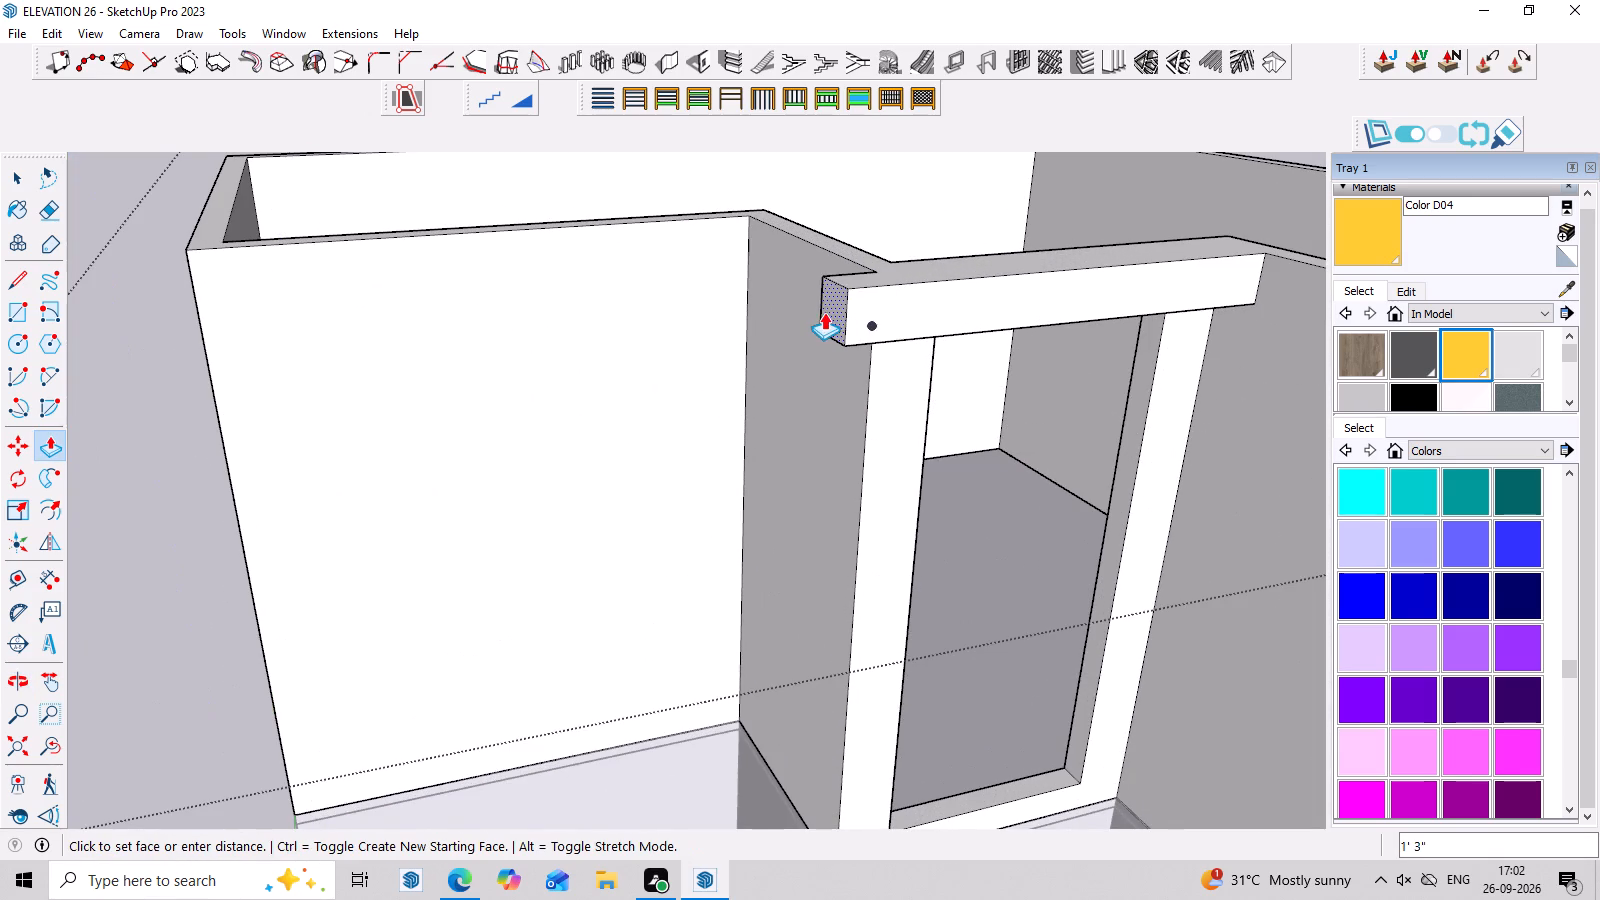
pyautogui.click(826, 314)
# Push/Pull the rear-facing face of the band's overhanging end 7' 3" back along the side wall to the recessed bay.
pyautogui.moveTo(870, 356); pyautogui.dragTo(1332, 488, button='middle')
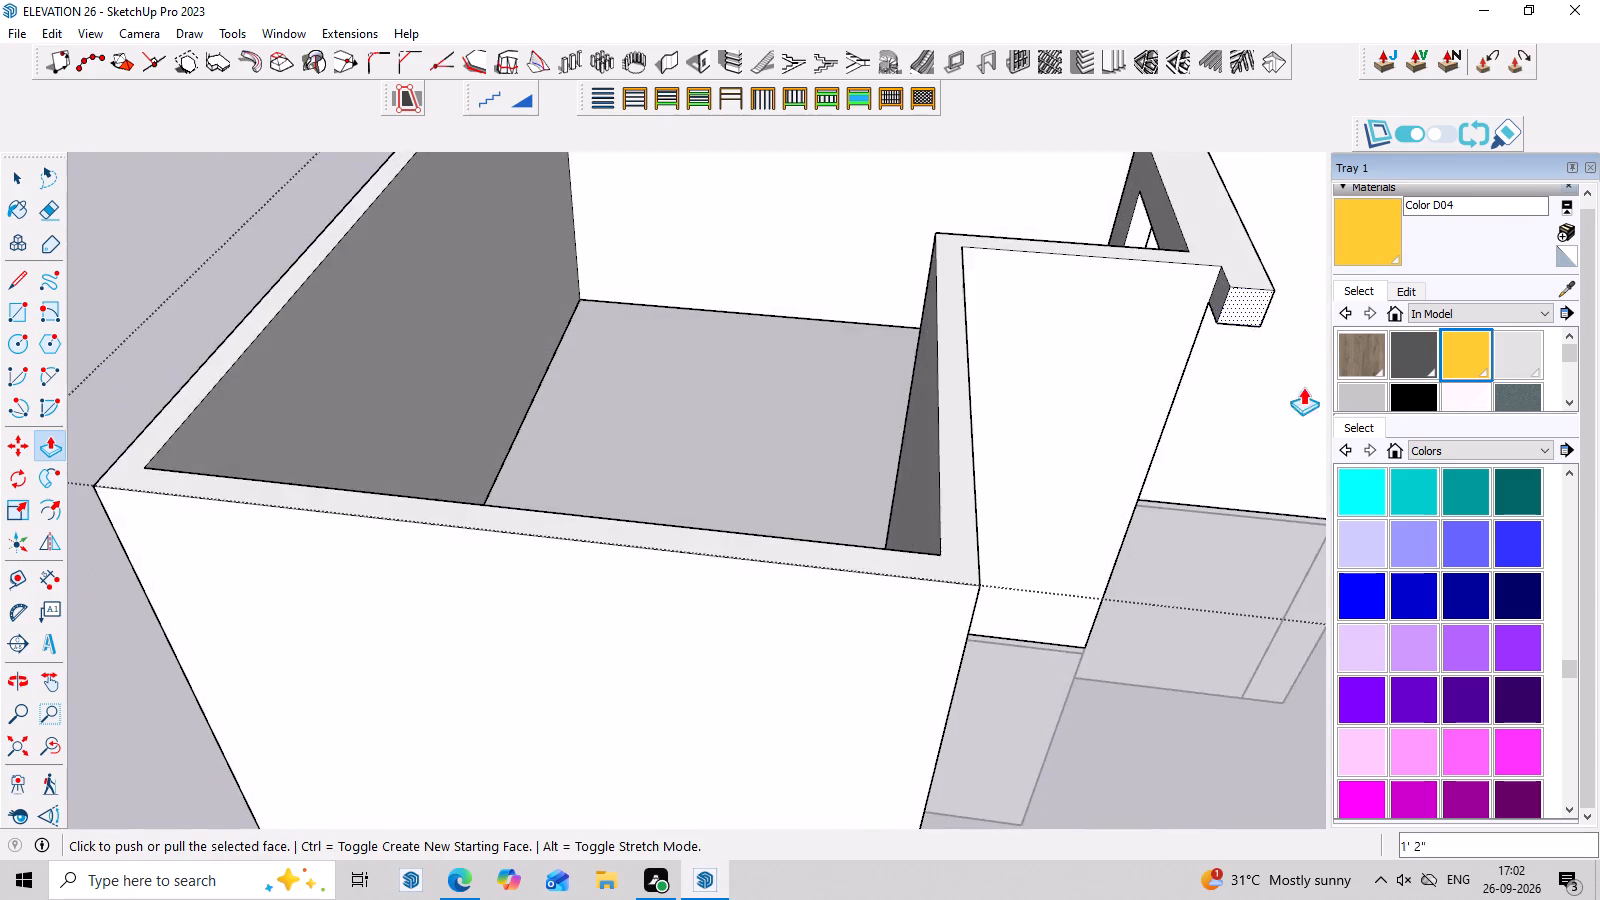
pyautogui.scroll(3, 1247, 361)
pyautogui.press('space')
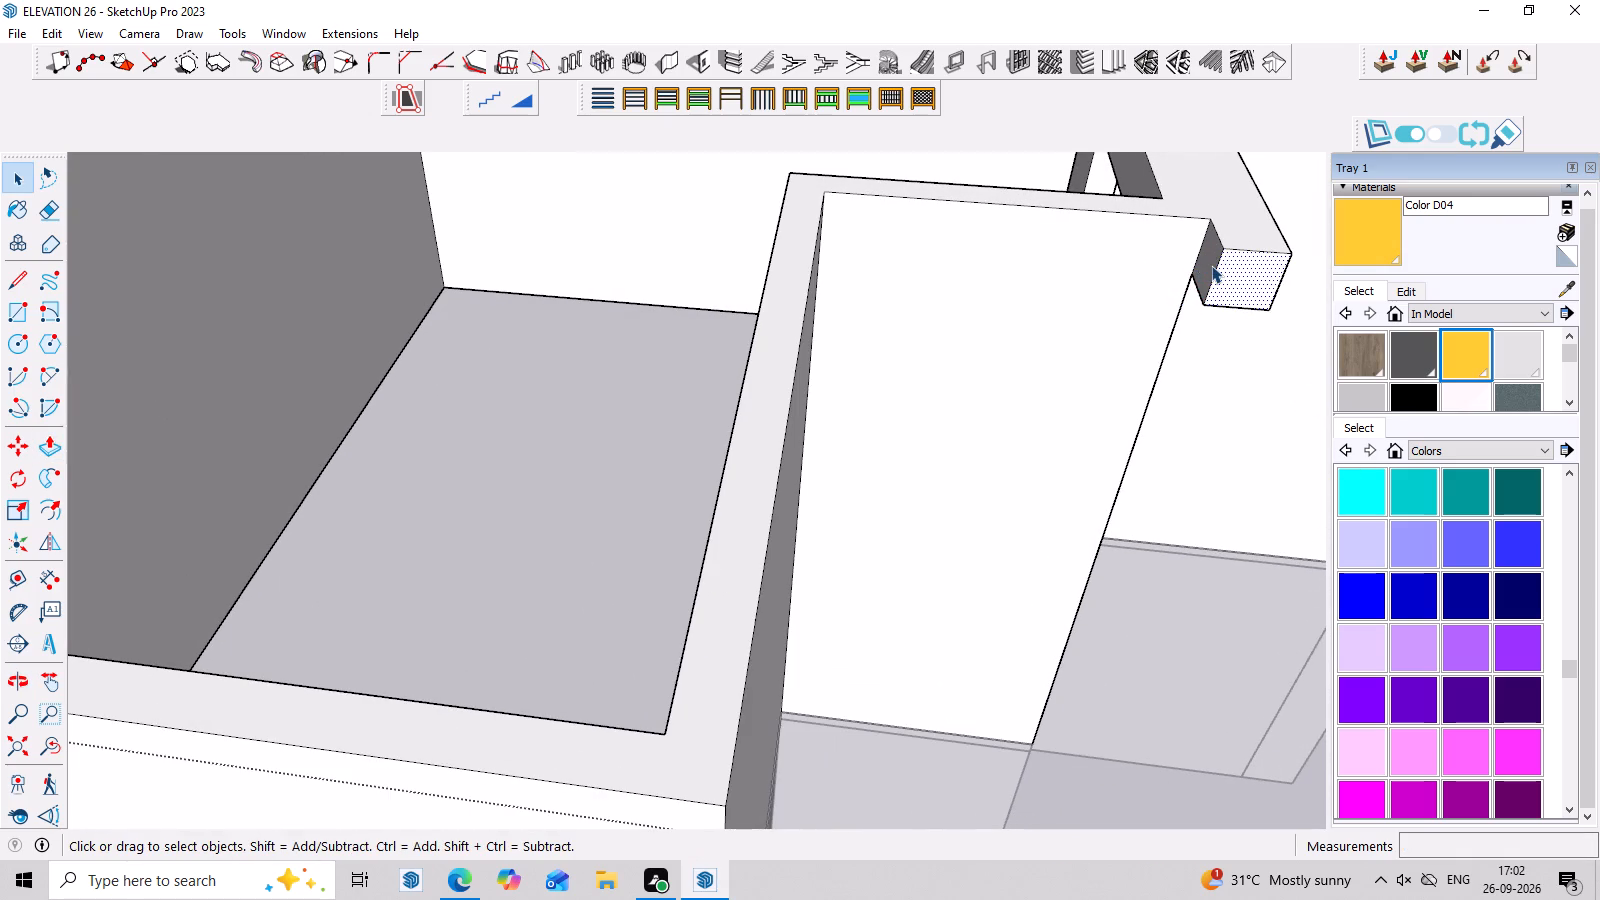
pyautogui.click(1211, 265)
pyautogui.press('p')
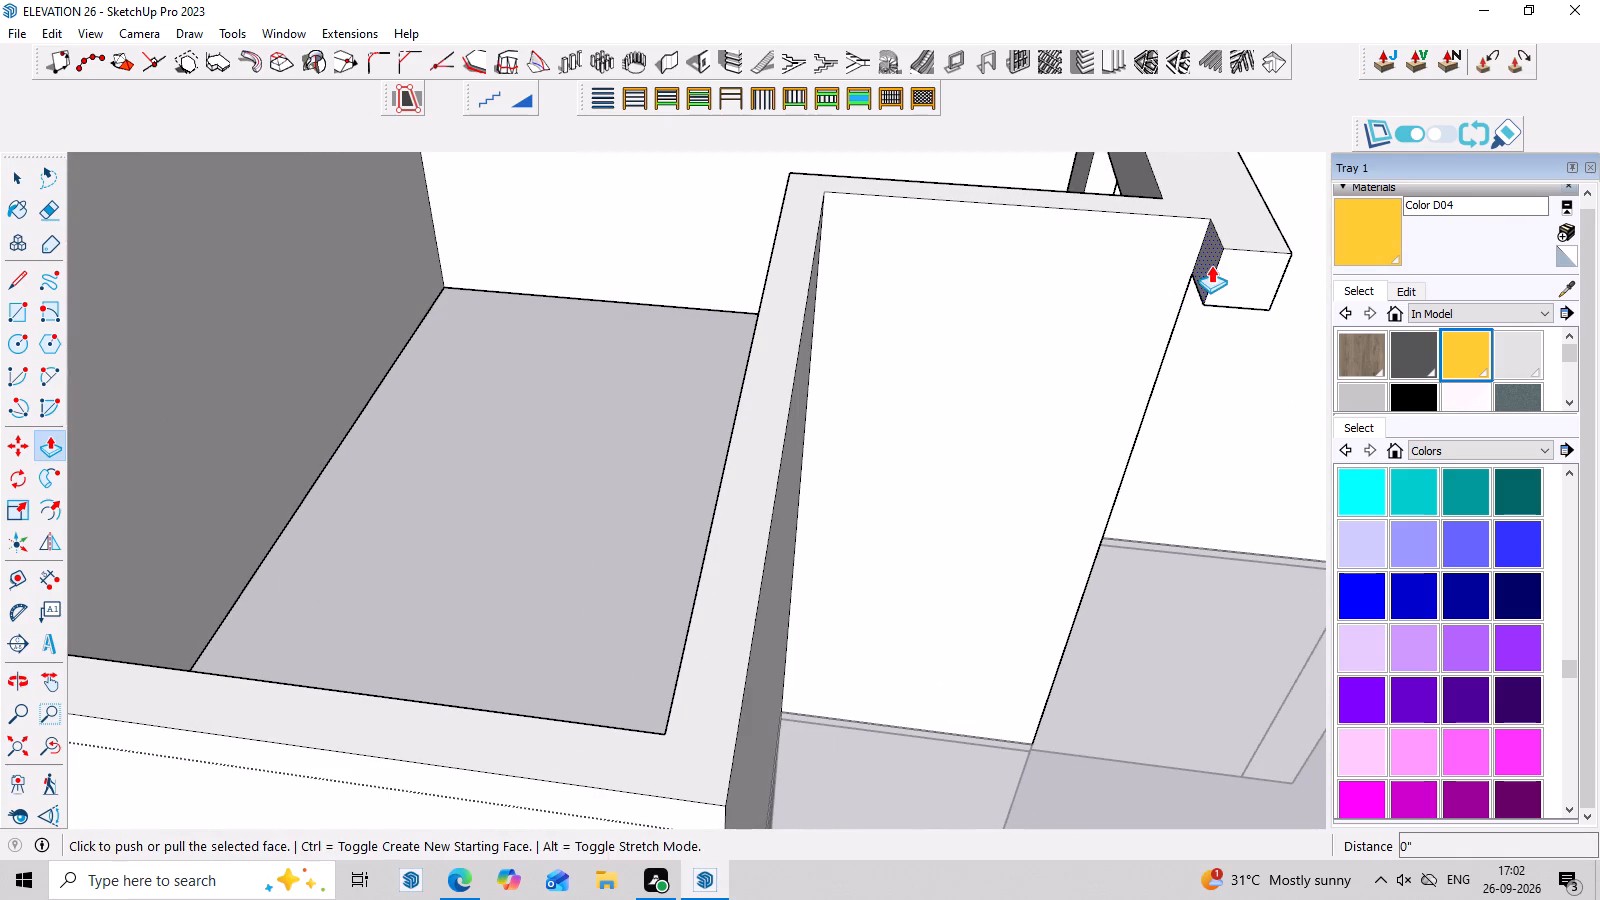
pyautogui.click(1211, 265)
pyautogui.click(811, 289)
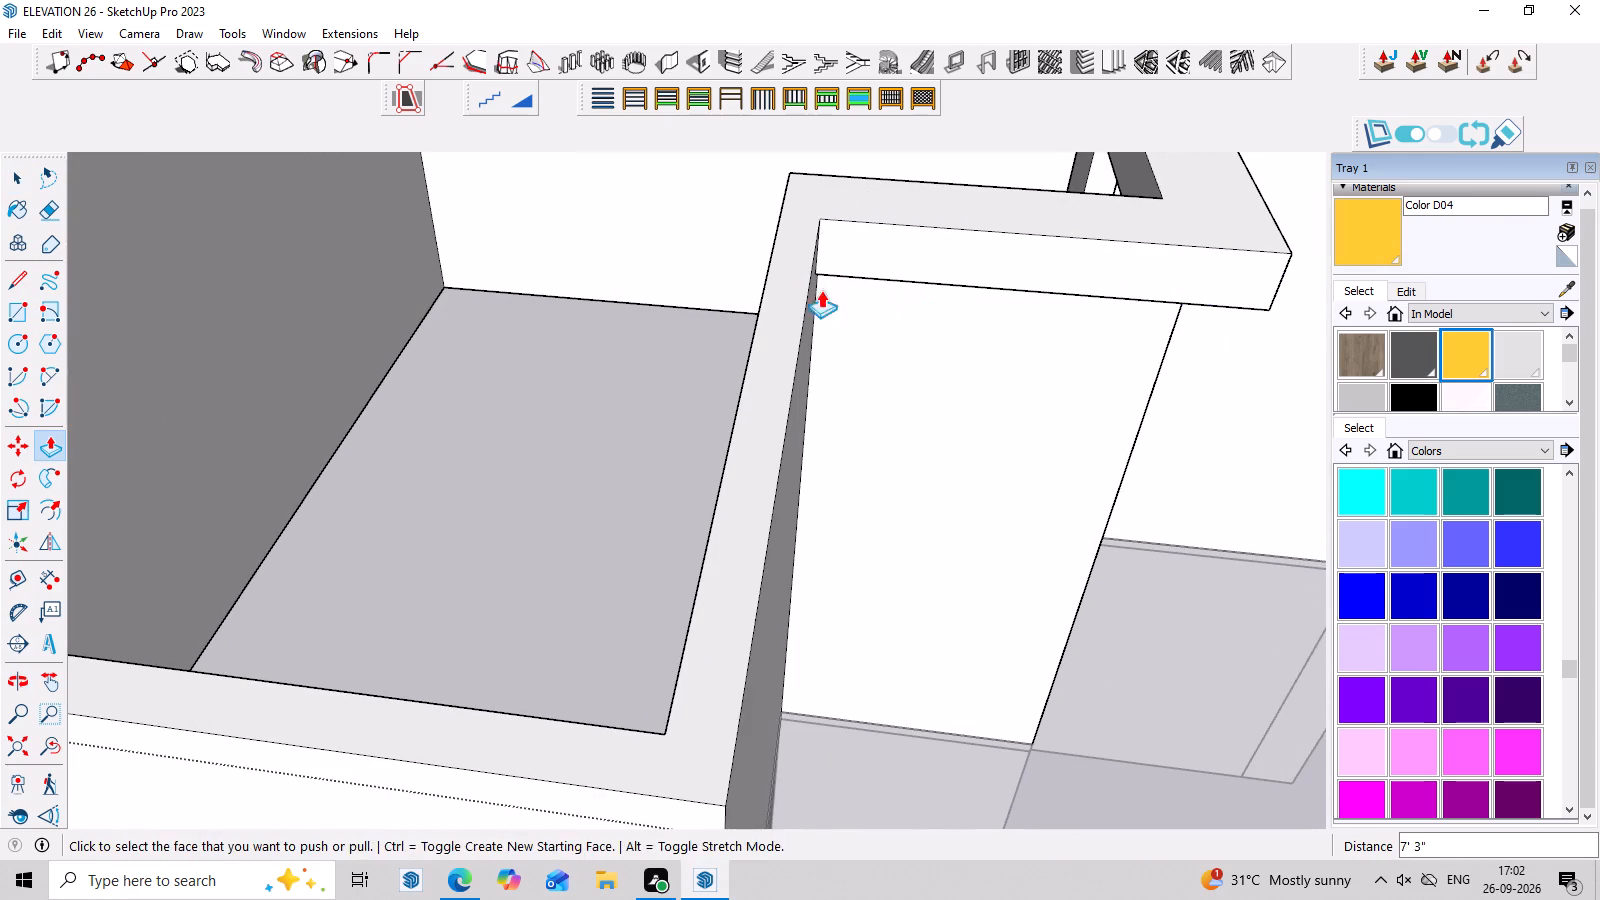
# Draw a vertical line about 1' 2" long across the side band's outer face, near the recessed bay's wall.
pyautogui.moveTo(885, 304); pyautogui.dragTo(720, 225, button='middle')
pyautogui.scroll(-10, 799, 287)
pyautogui.moveTo(1133, 506); pyautogui.dragTo(1030, 509, button='middle')
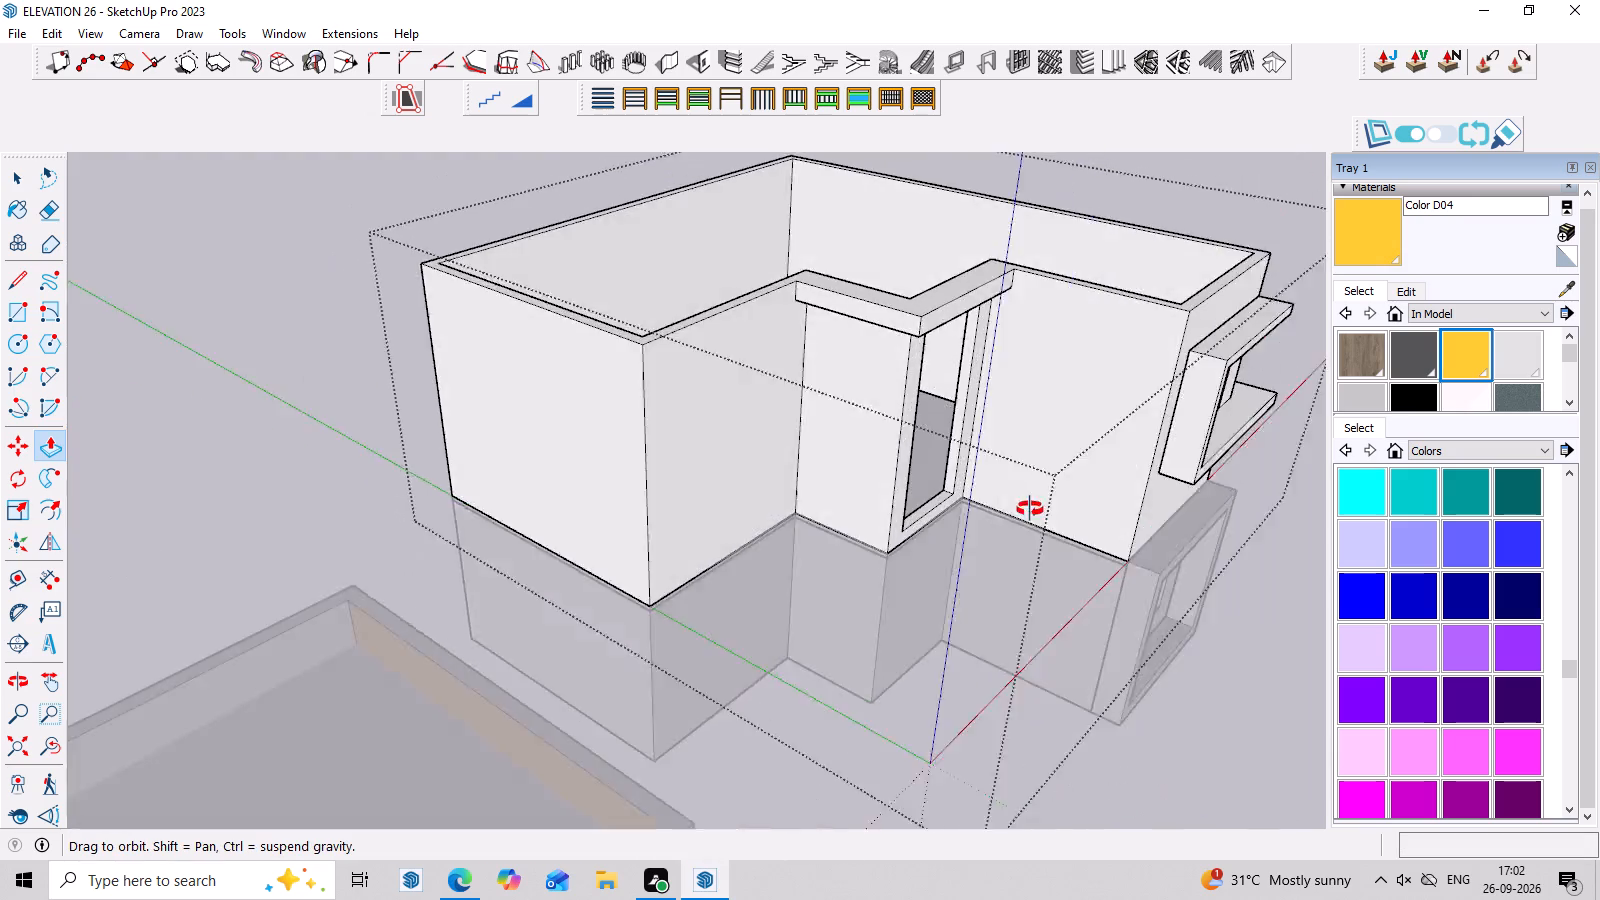
pyautogui.moveTo(1030, 509); pyautogui.dragTo(794, 475, button='middle')
pyautogui.scroll(6, 786, 344)
pyautogui.moveTo(851, 288); pyautogui.dragTo(870, 290, button='middle')
pyautogui.press('space')
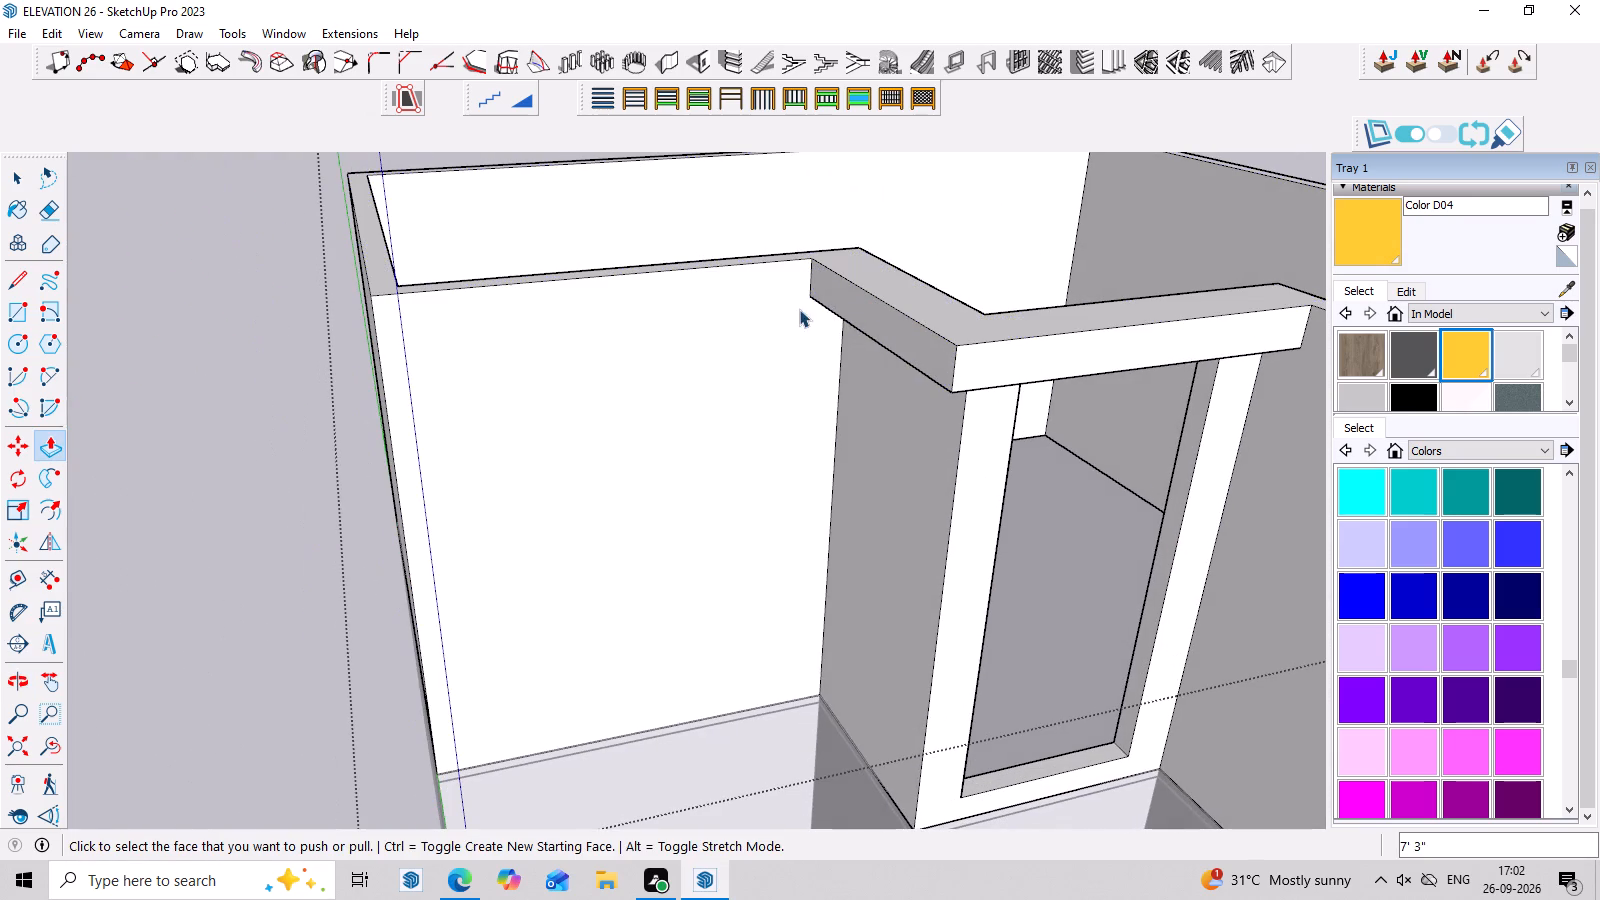
pyautogui.press('l')
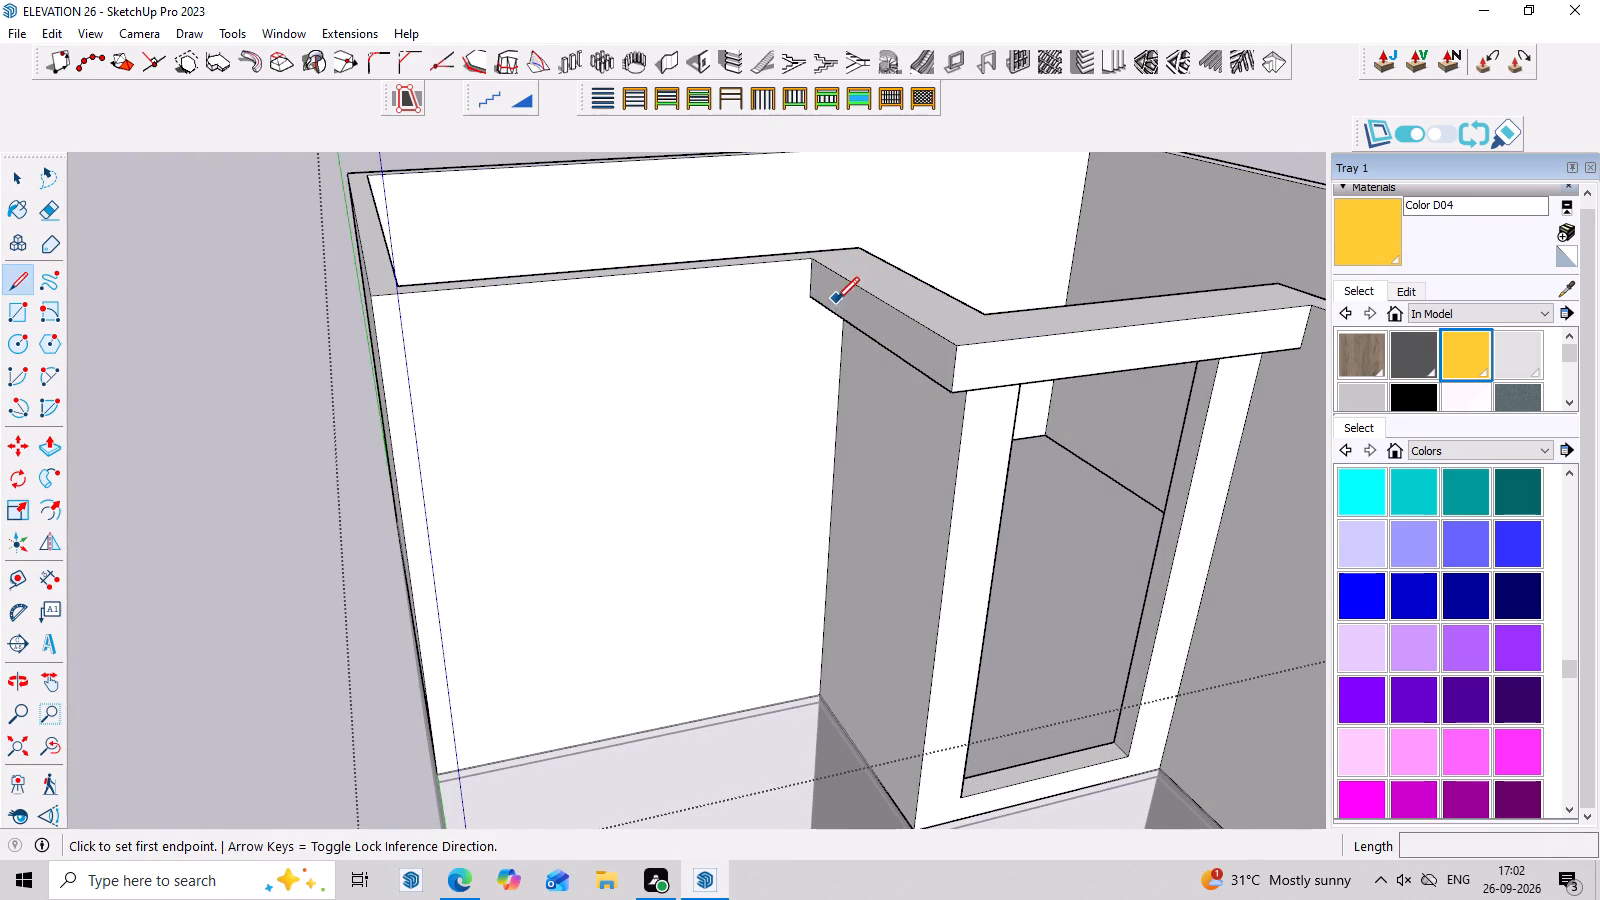
pyautogui.press('space')
pyautogui.click(836, 300)
pyautogui.press('l')
pyautogui.scroll(4, 836, 298)
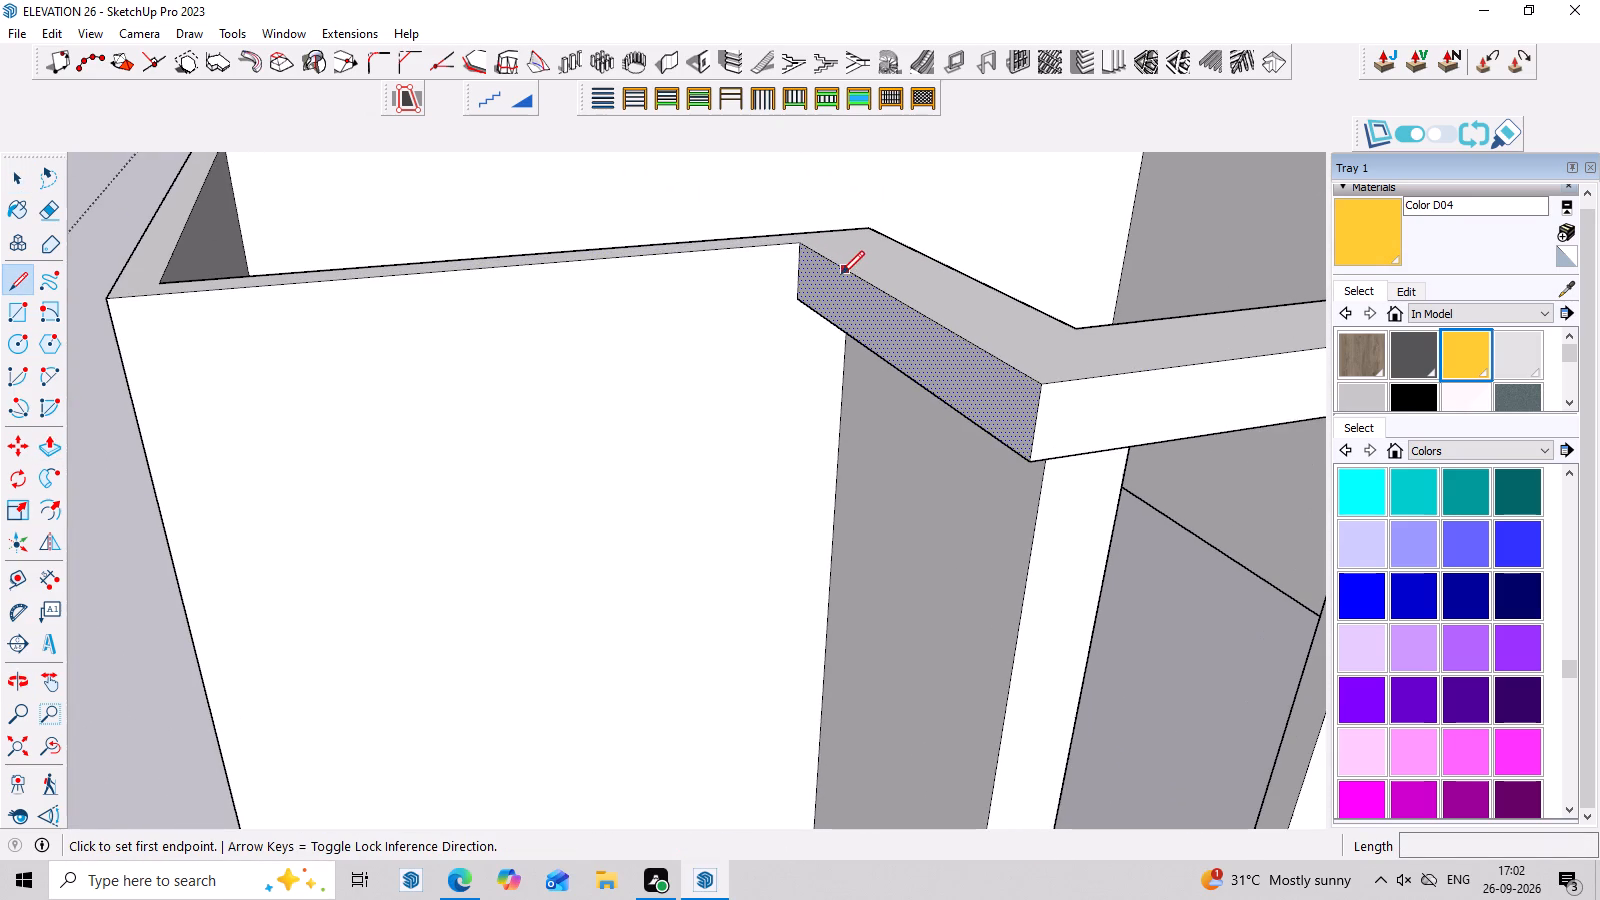
pyautogui.click(840, 266)
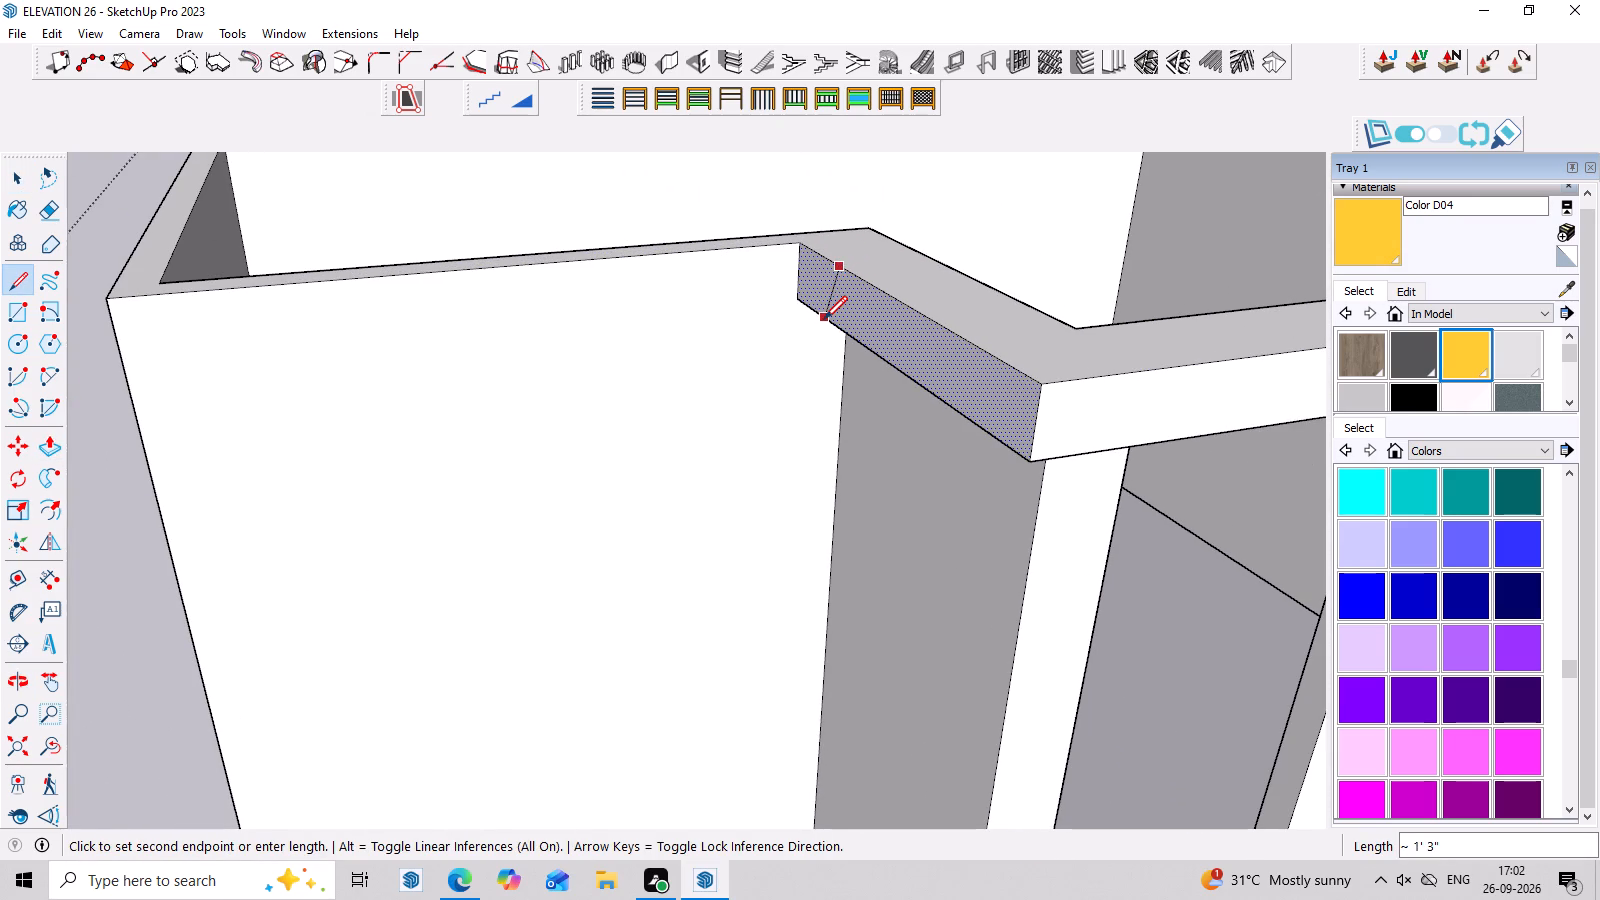
pyautogui.scroll(3, 819, 316)
pyautogui.click(838, 321)
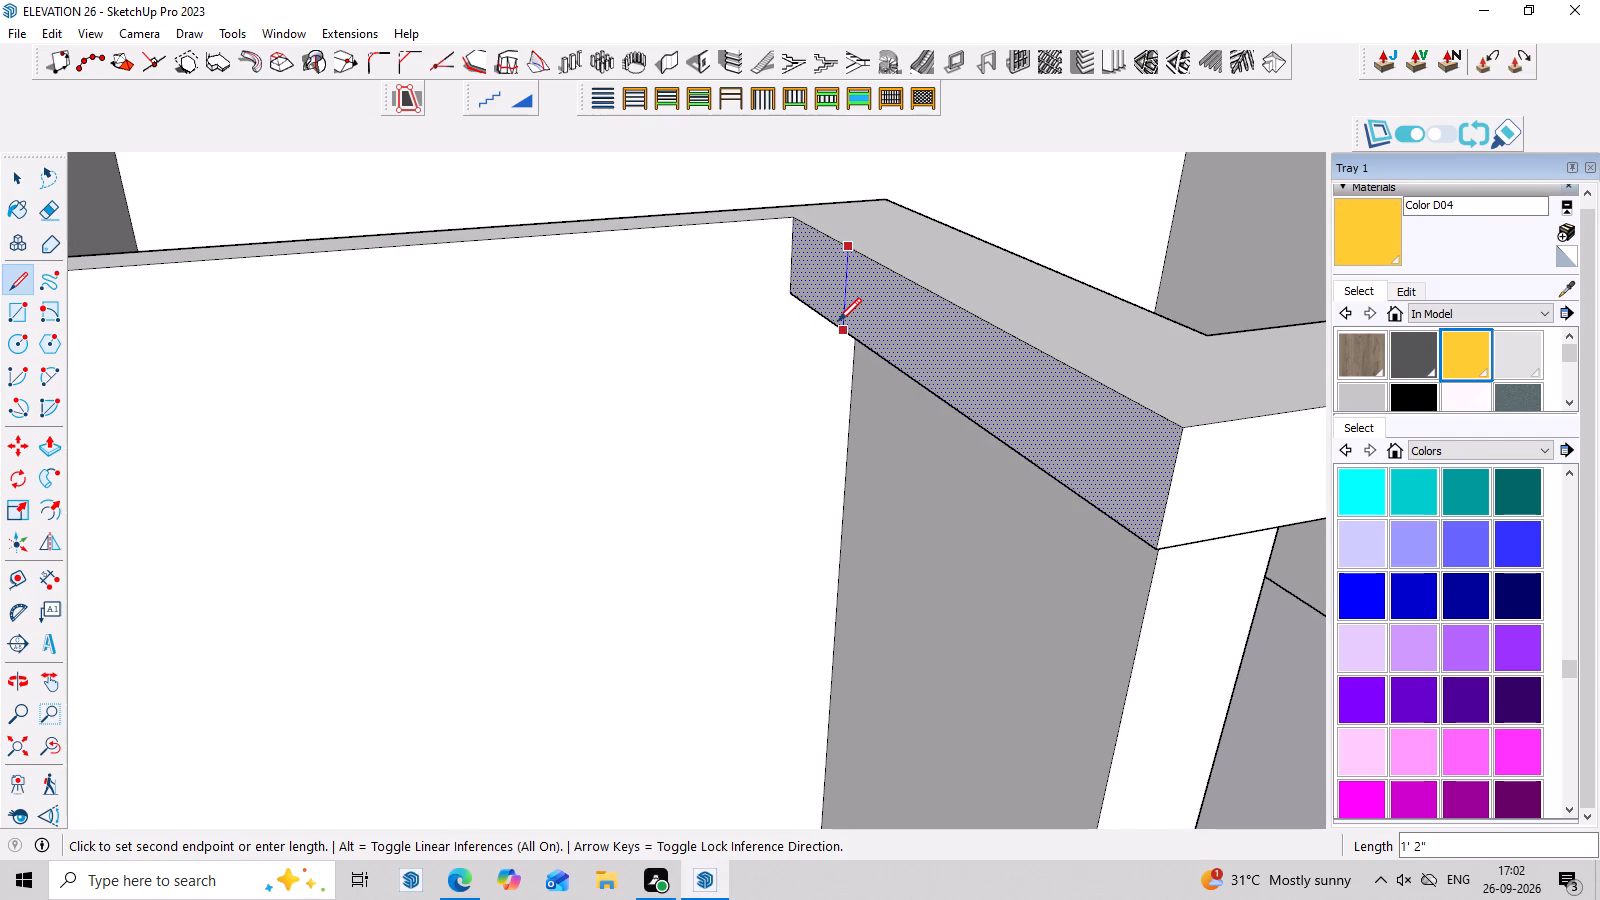
# Push/Pull the small face beside the new line about 12' 9" along the recessed bay's top, to the building's outer corner.
pyautogui.press('space')
pyautogui.click(816, 263)
pyautogui.press('p')
pyautogui.click(816, 263)
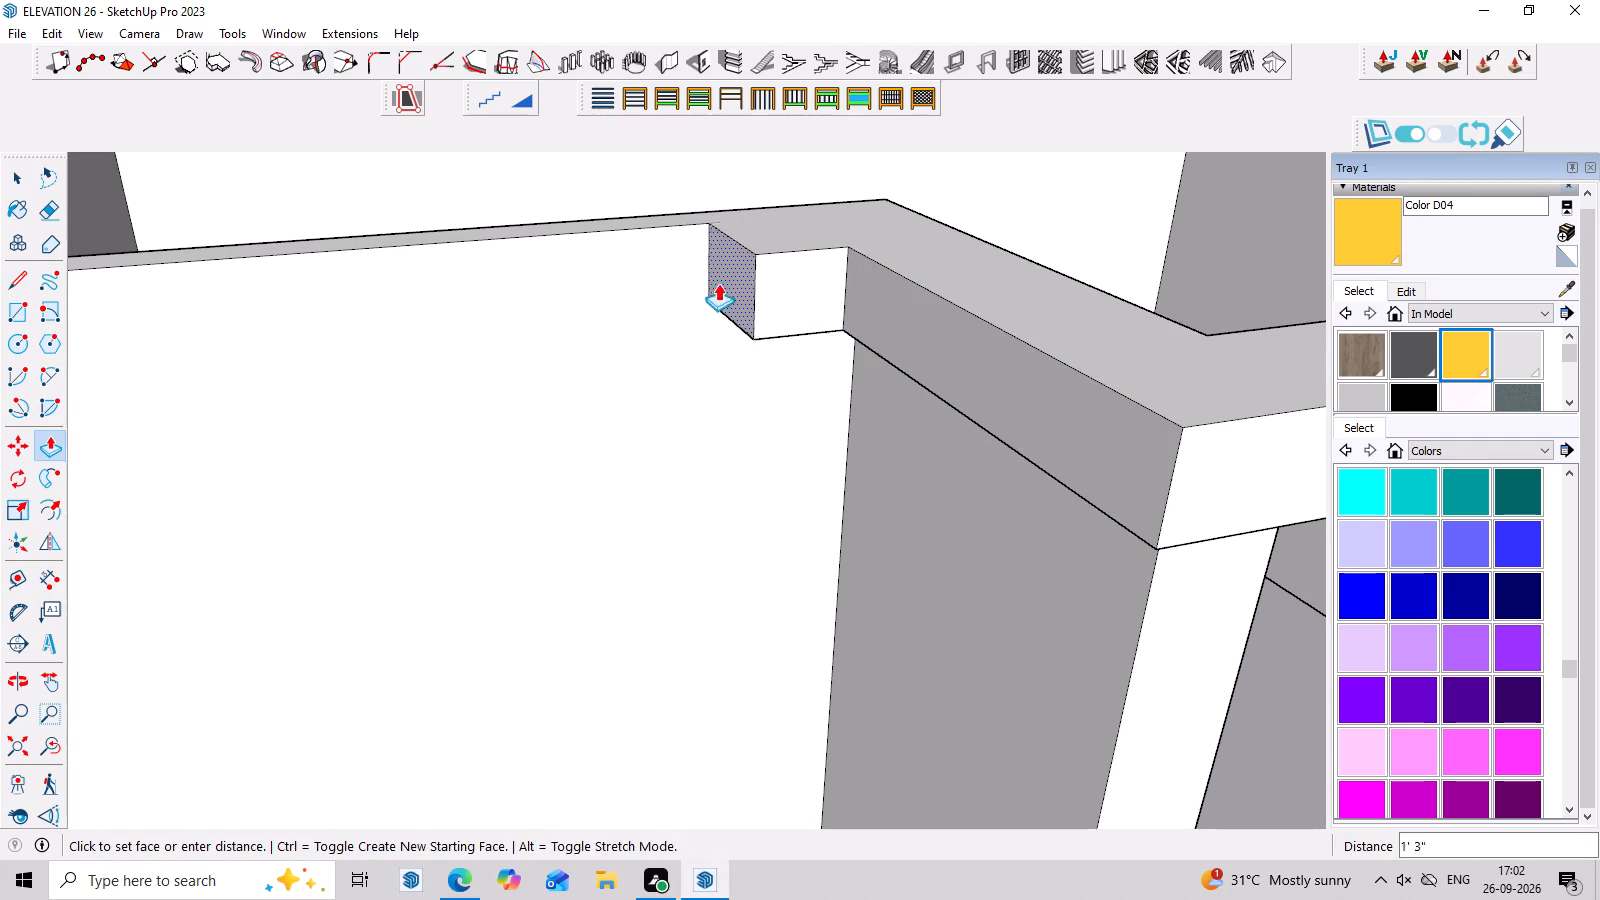
pyautogui.scroll(-6, 703, 300)
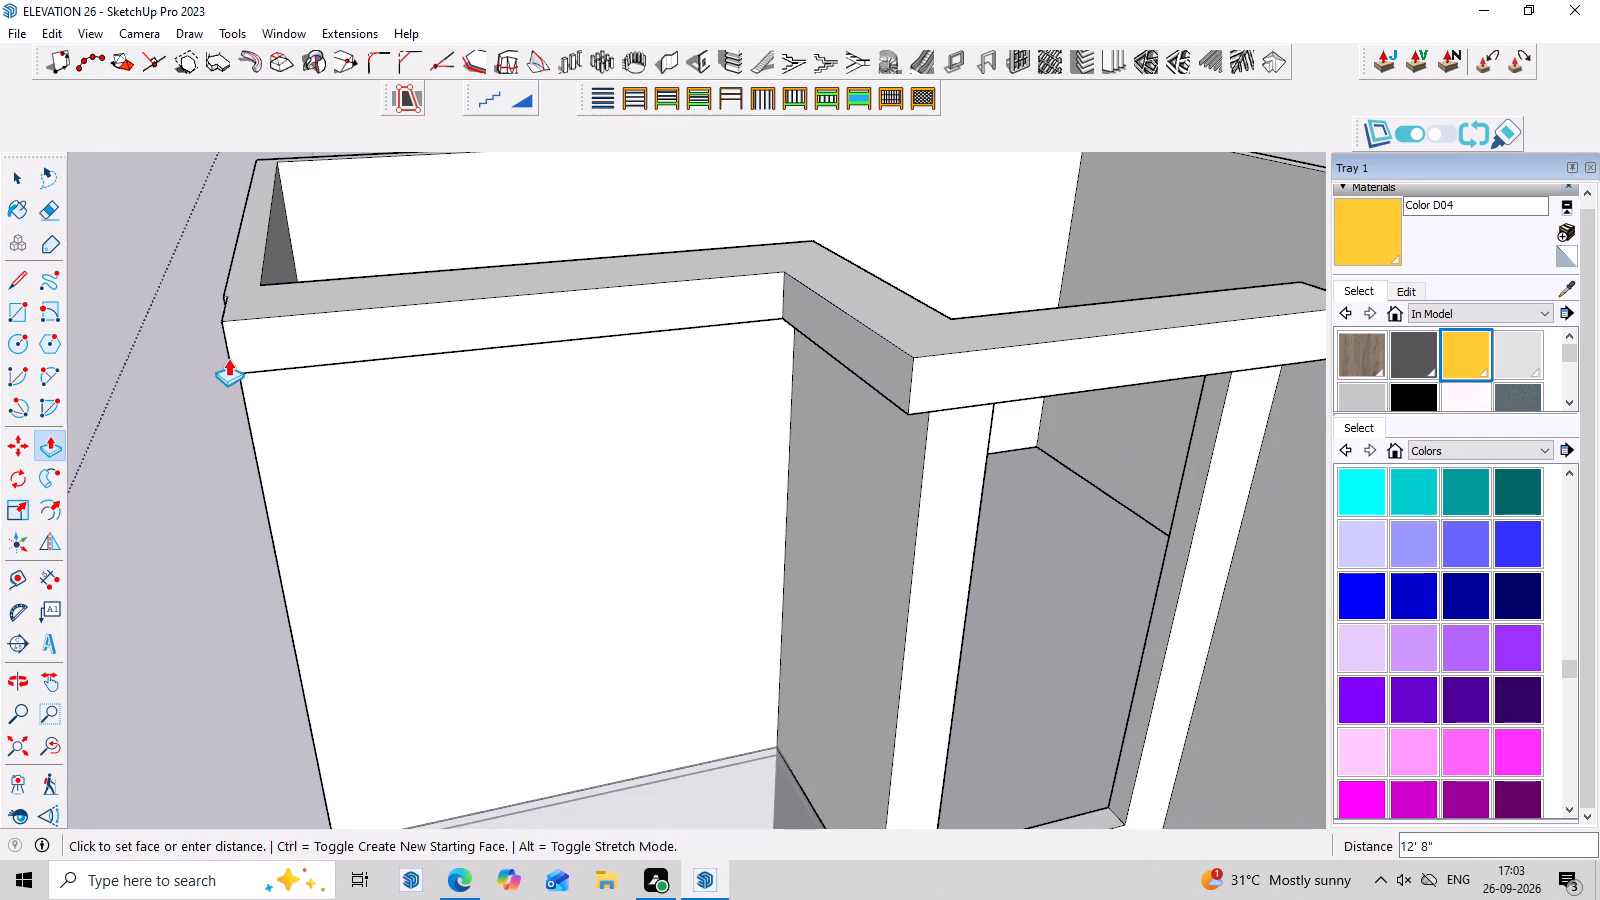
pyautogui.moveTo(227, 358); pyautogui.dragTo(570, 354, button='middle')
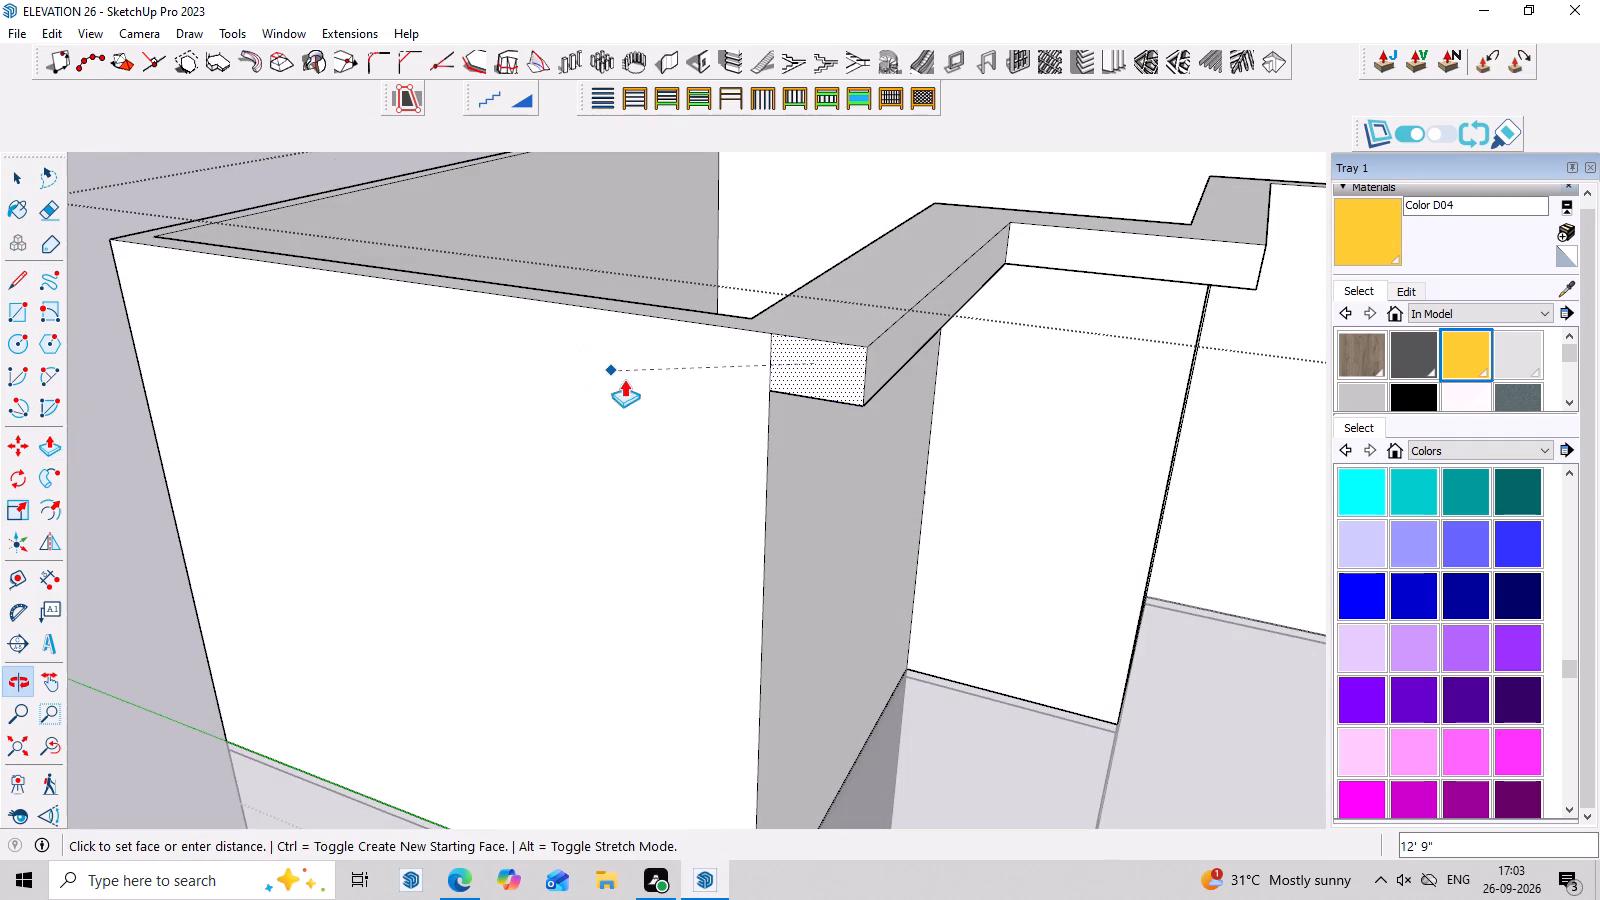
pyautogui.click(768, 394)
# Examine the completed parapet band and the overall front massing beside the existing house from several angles.
pyautogui.scroll(-7, 625, 386)
pyautogui.scroll(-6, 544, 342)
pyautogui.moveTo(1035, 429); pyautogui.dragTo(753, 342, button='middle')
pyautogui.scroll(-6, 753, 331)
pyautogui.moveTo(1284, 378); pyautogui.dragTo(1140, 332, button='middle')
pyautogui.scroll(-7, 1015, 317)
pyautogui.scroll(7, 1259, 350)
pyautogui.moveTo(1282, 356); pyautogui.dragTo(1241, 333, button='middle')
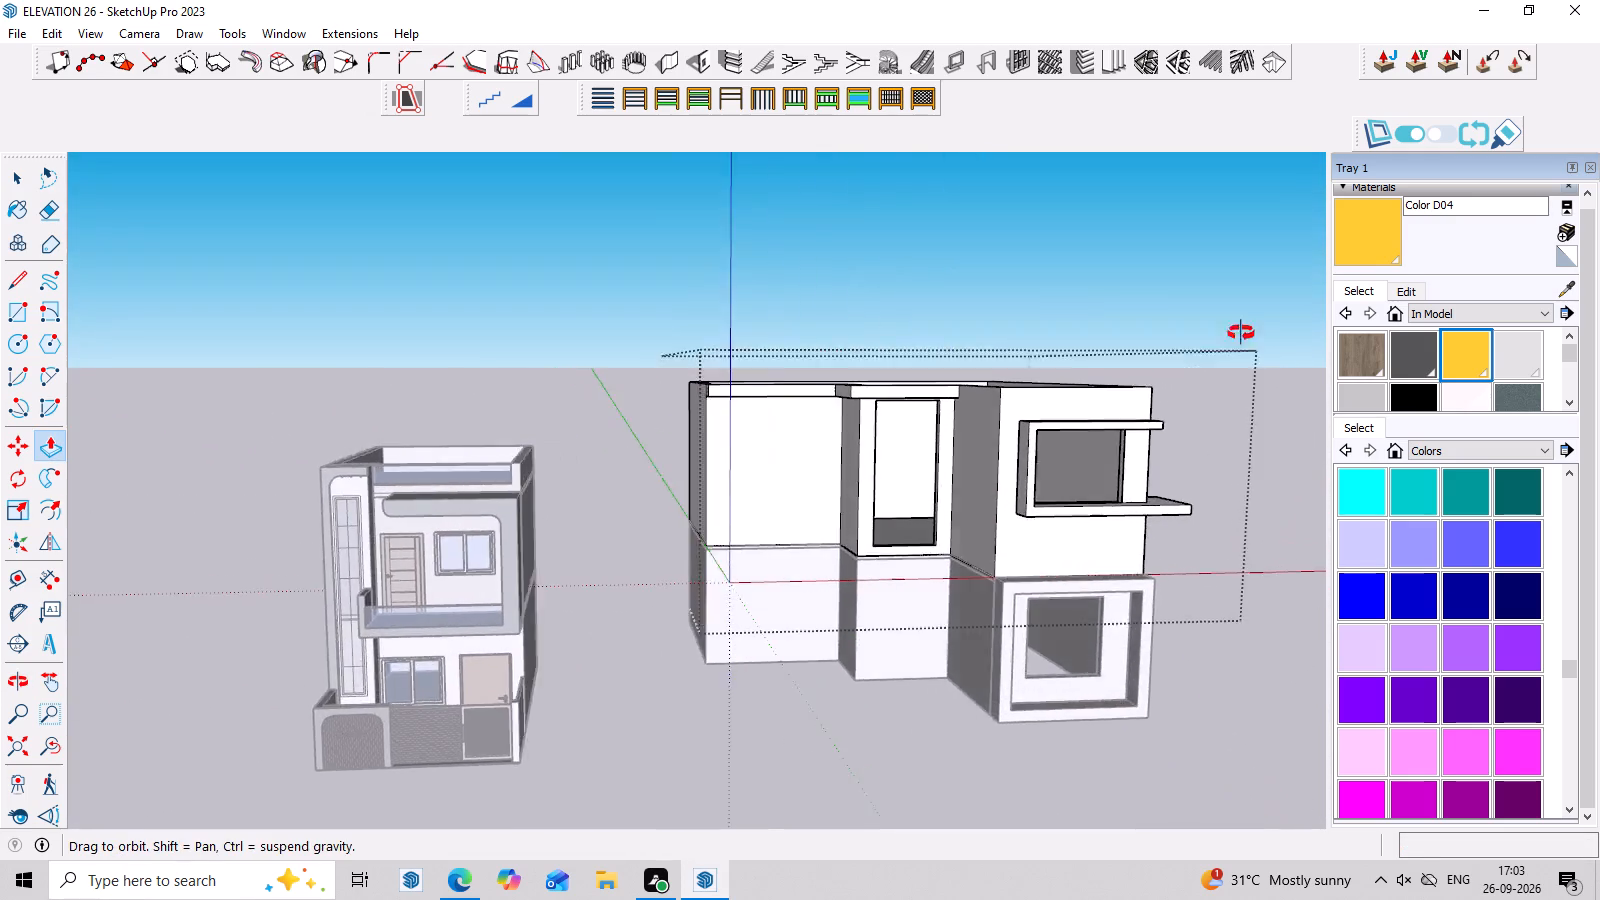
pyautogui.moveTo(1241, 333); pyautogui.dragTo(1196, 290, button='middle')
pyautogui.scroll(-3, 1210, 326)
pyautogui.moveTo(1246, 353); pyautogui.dragTo(1244, 432, button='middle')
pyautogui.scroll(5, 1263, 428)
pyautogui.moveTo(1272, 344); pyautogui.dragTo(1271, 568, button='middle')
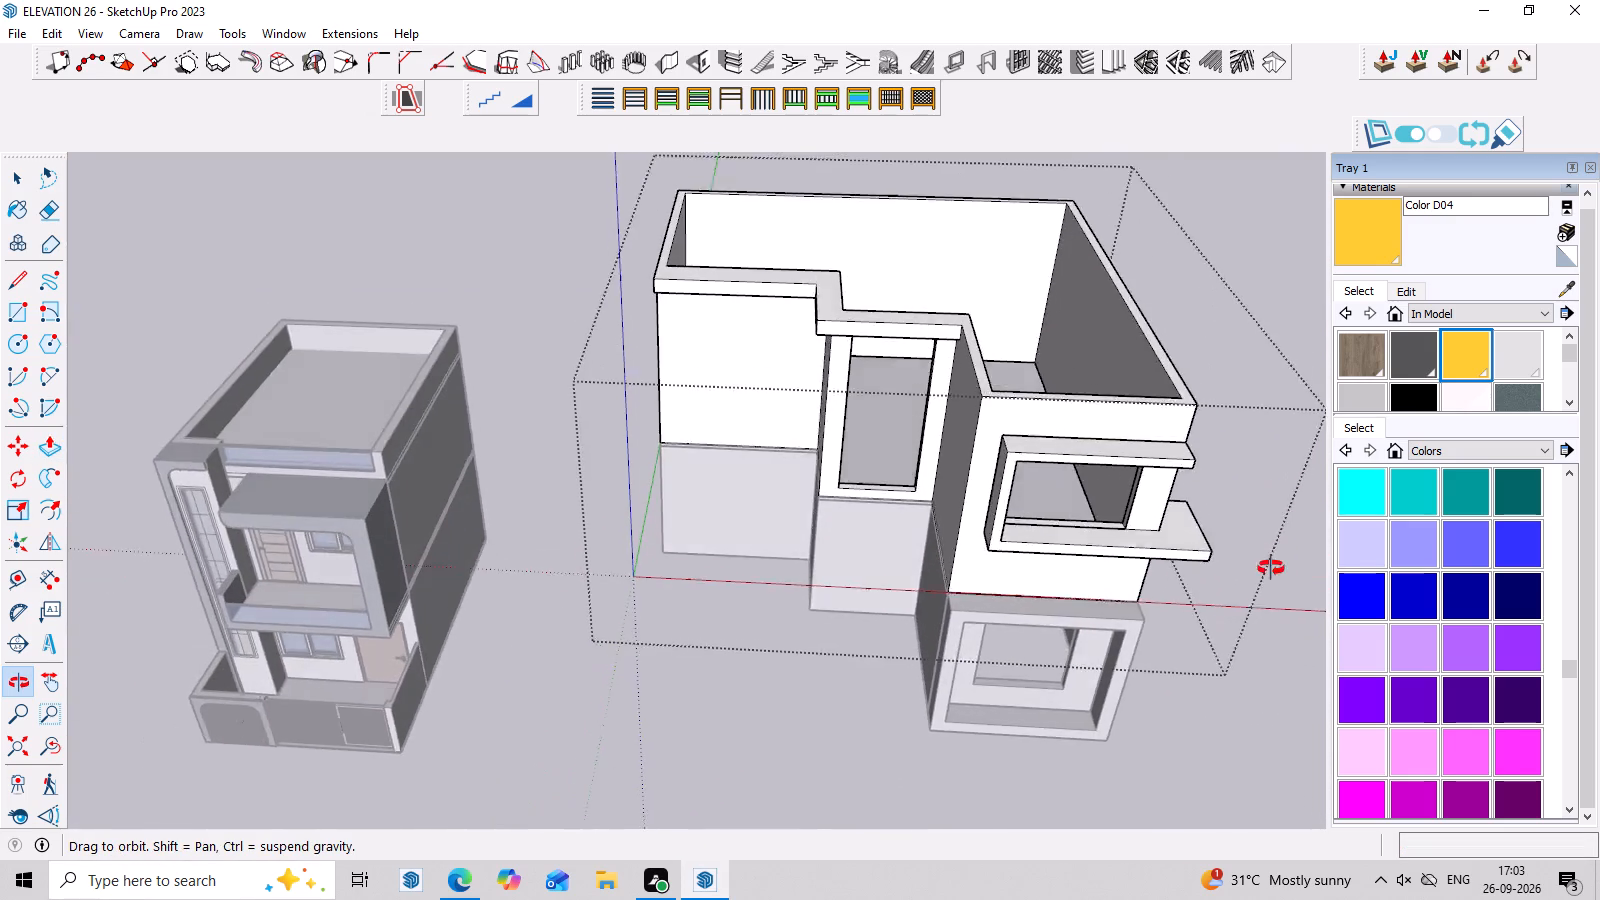
pyautogui.moveTo(1271, 568); pyautogui.dragTo(1340, 300, button='middle')
pyautogui.scroll(-1, 1340, 300)
pyautogui.scroll(5, 841, 370)
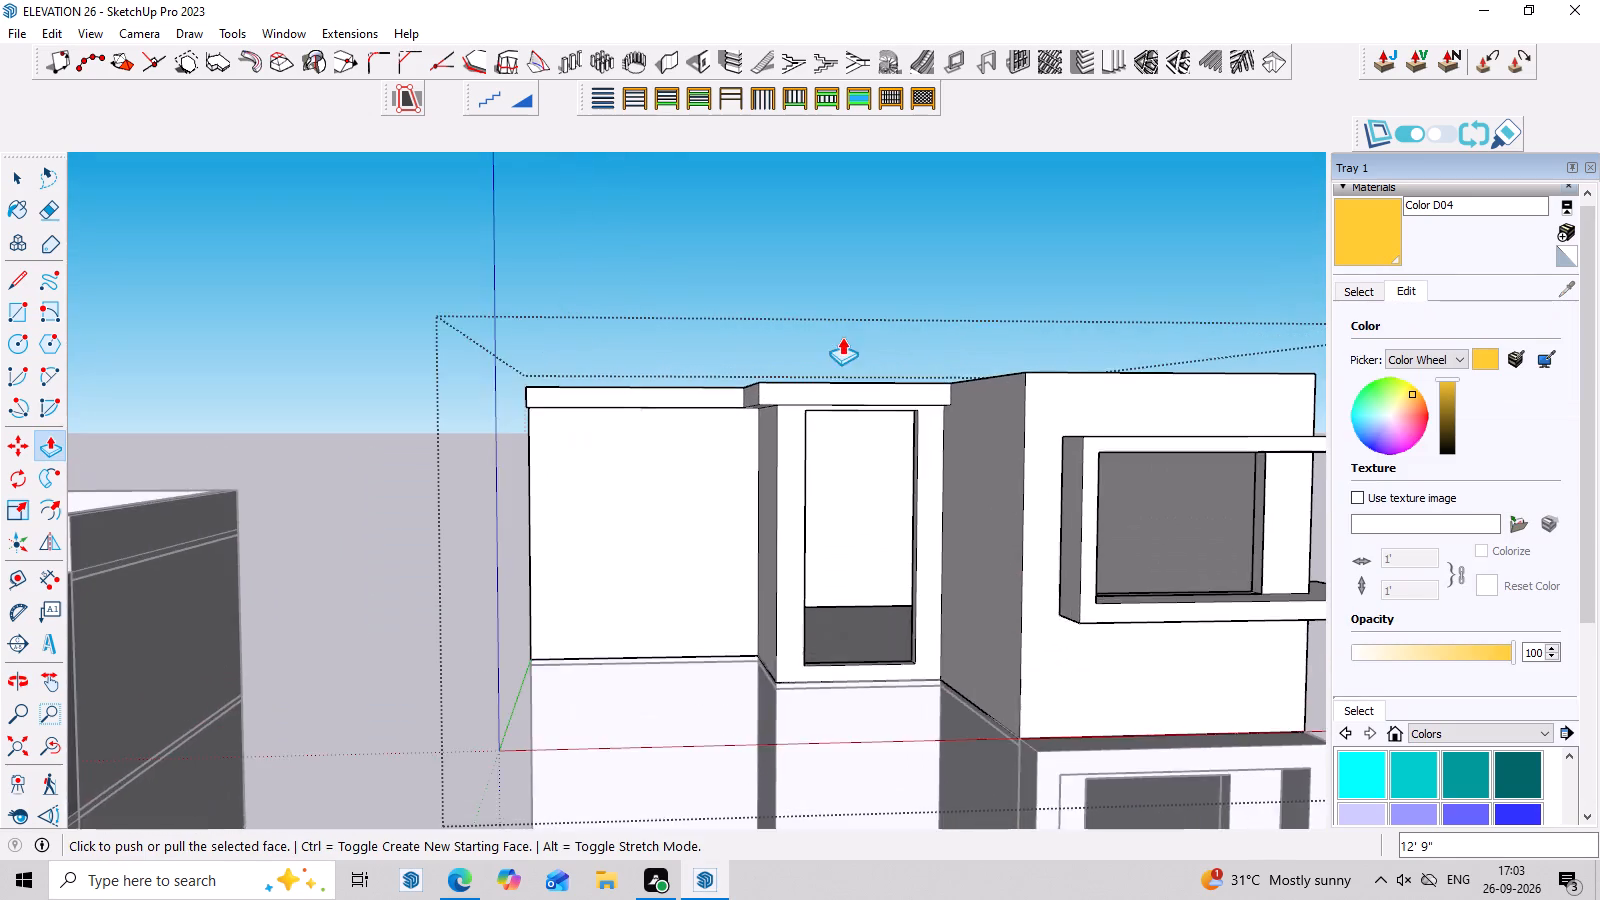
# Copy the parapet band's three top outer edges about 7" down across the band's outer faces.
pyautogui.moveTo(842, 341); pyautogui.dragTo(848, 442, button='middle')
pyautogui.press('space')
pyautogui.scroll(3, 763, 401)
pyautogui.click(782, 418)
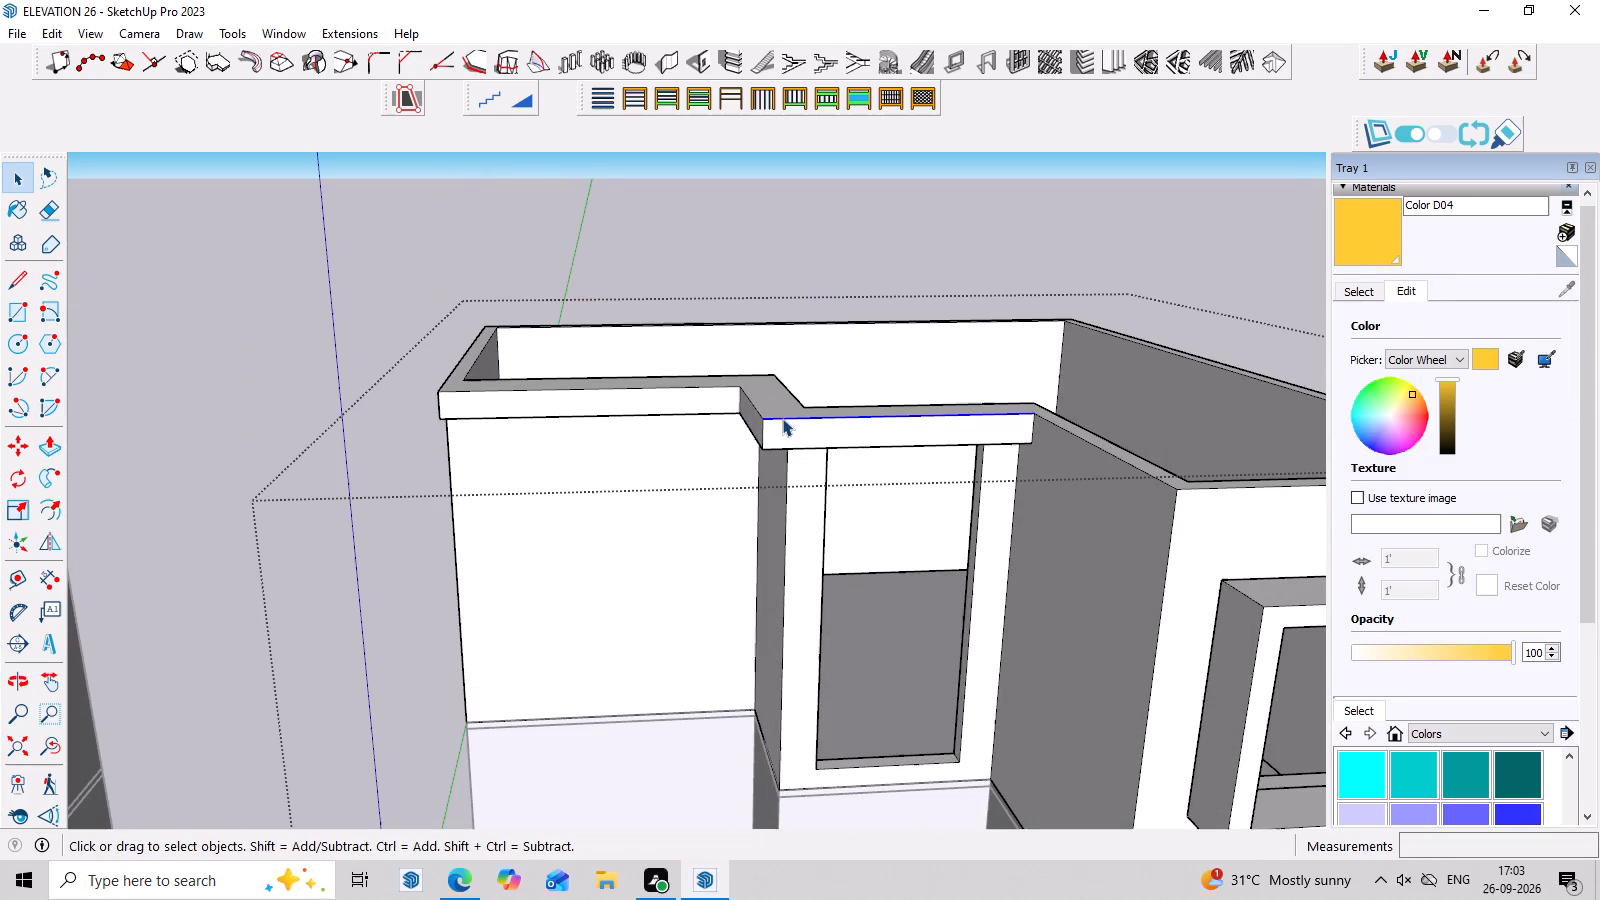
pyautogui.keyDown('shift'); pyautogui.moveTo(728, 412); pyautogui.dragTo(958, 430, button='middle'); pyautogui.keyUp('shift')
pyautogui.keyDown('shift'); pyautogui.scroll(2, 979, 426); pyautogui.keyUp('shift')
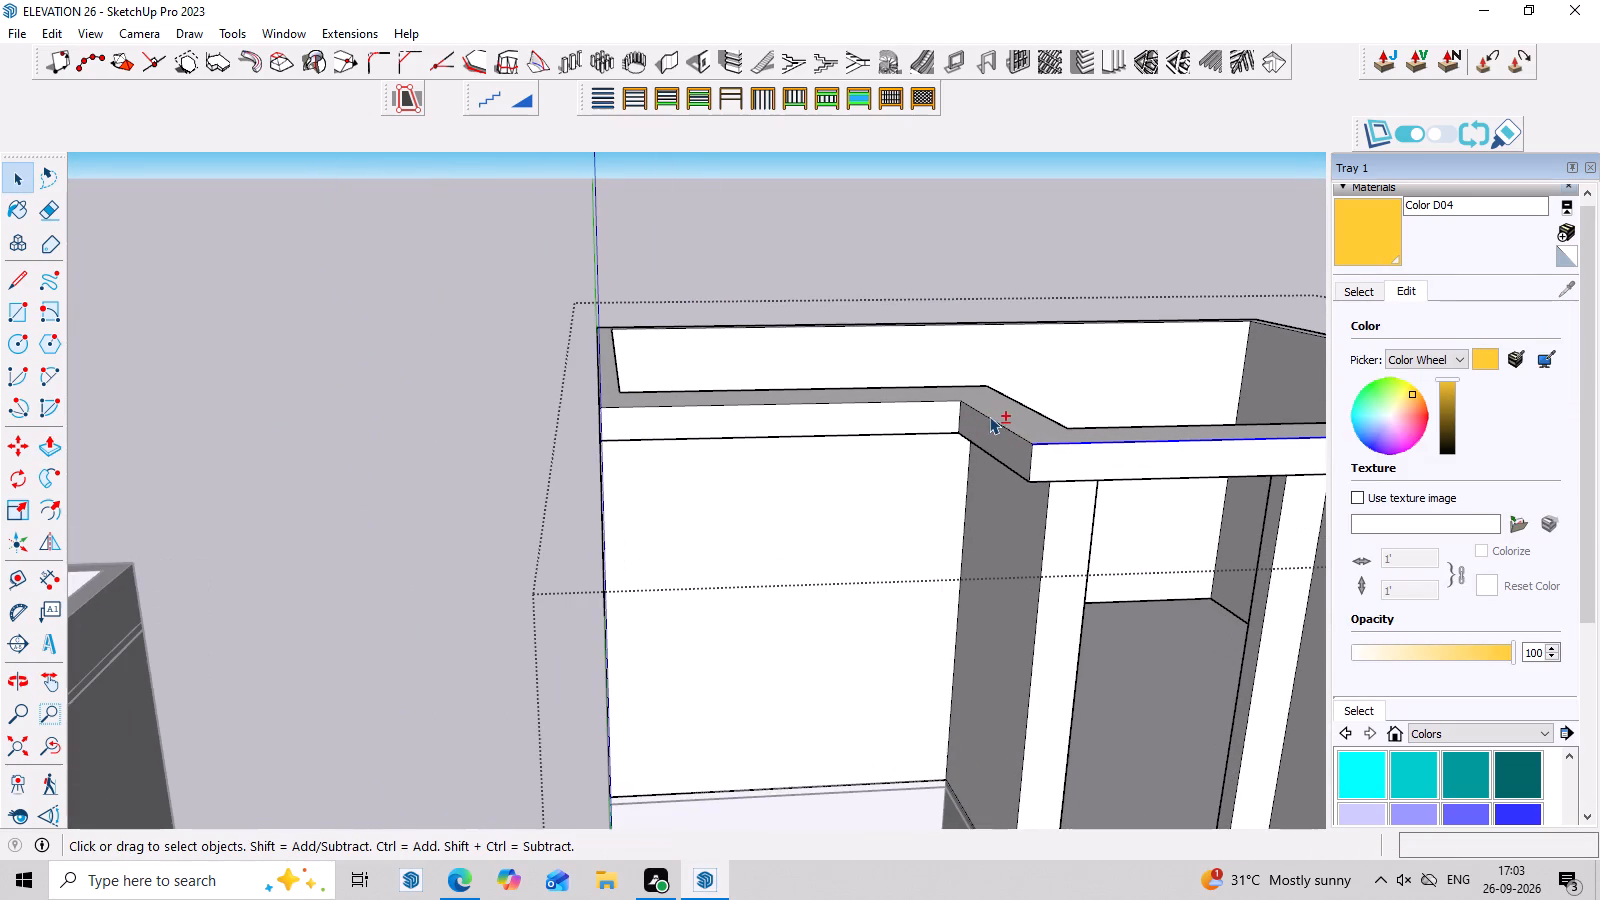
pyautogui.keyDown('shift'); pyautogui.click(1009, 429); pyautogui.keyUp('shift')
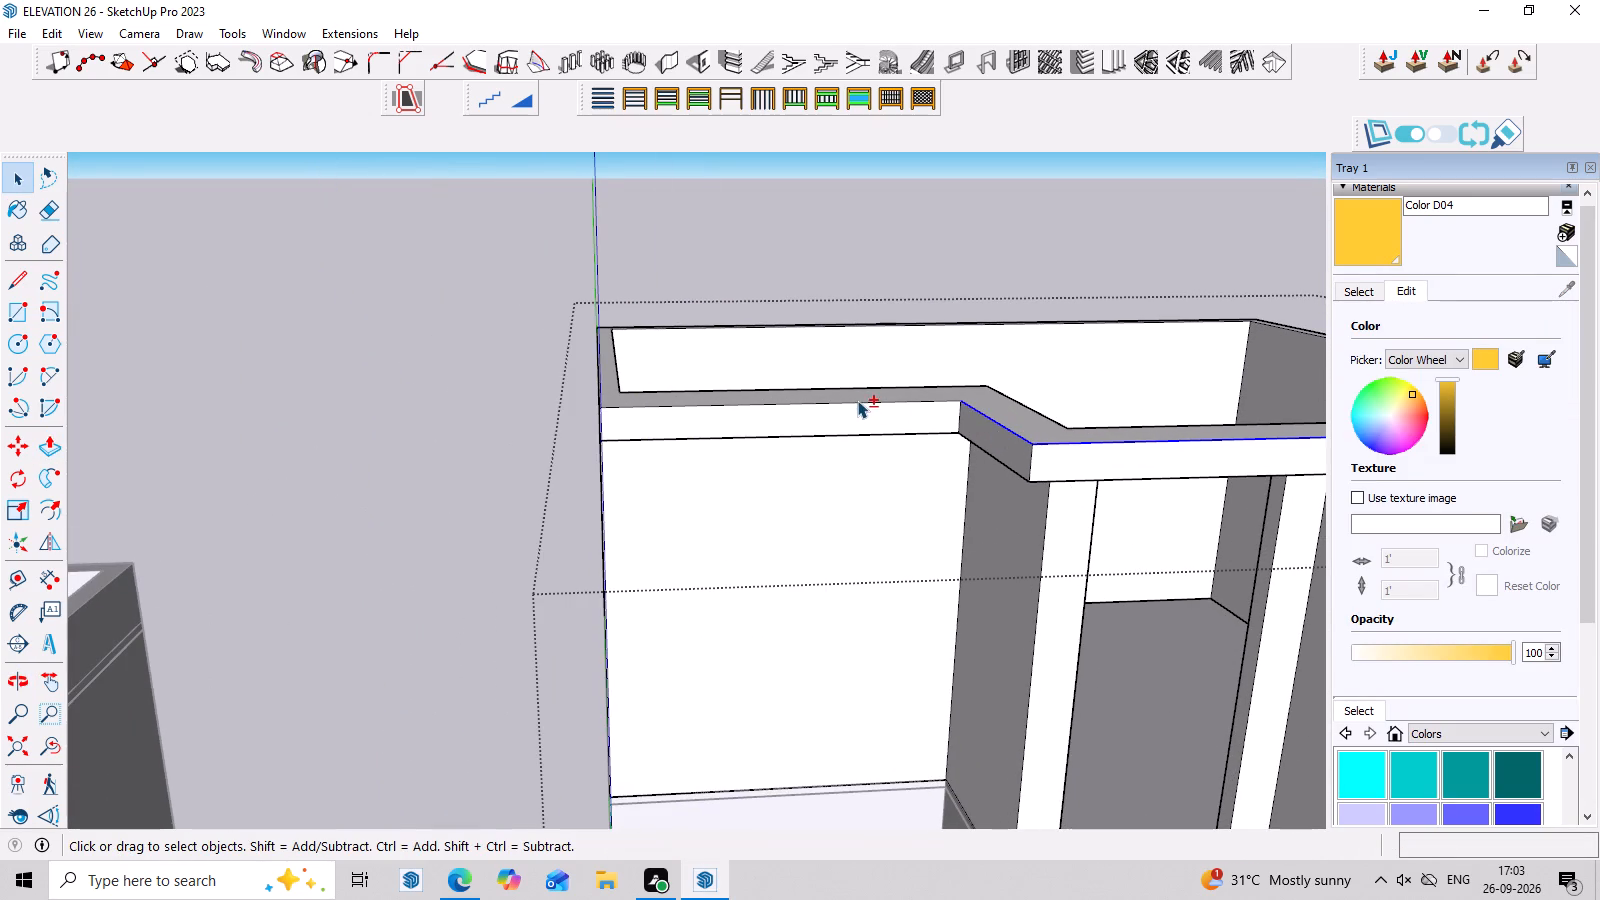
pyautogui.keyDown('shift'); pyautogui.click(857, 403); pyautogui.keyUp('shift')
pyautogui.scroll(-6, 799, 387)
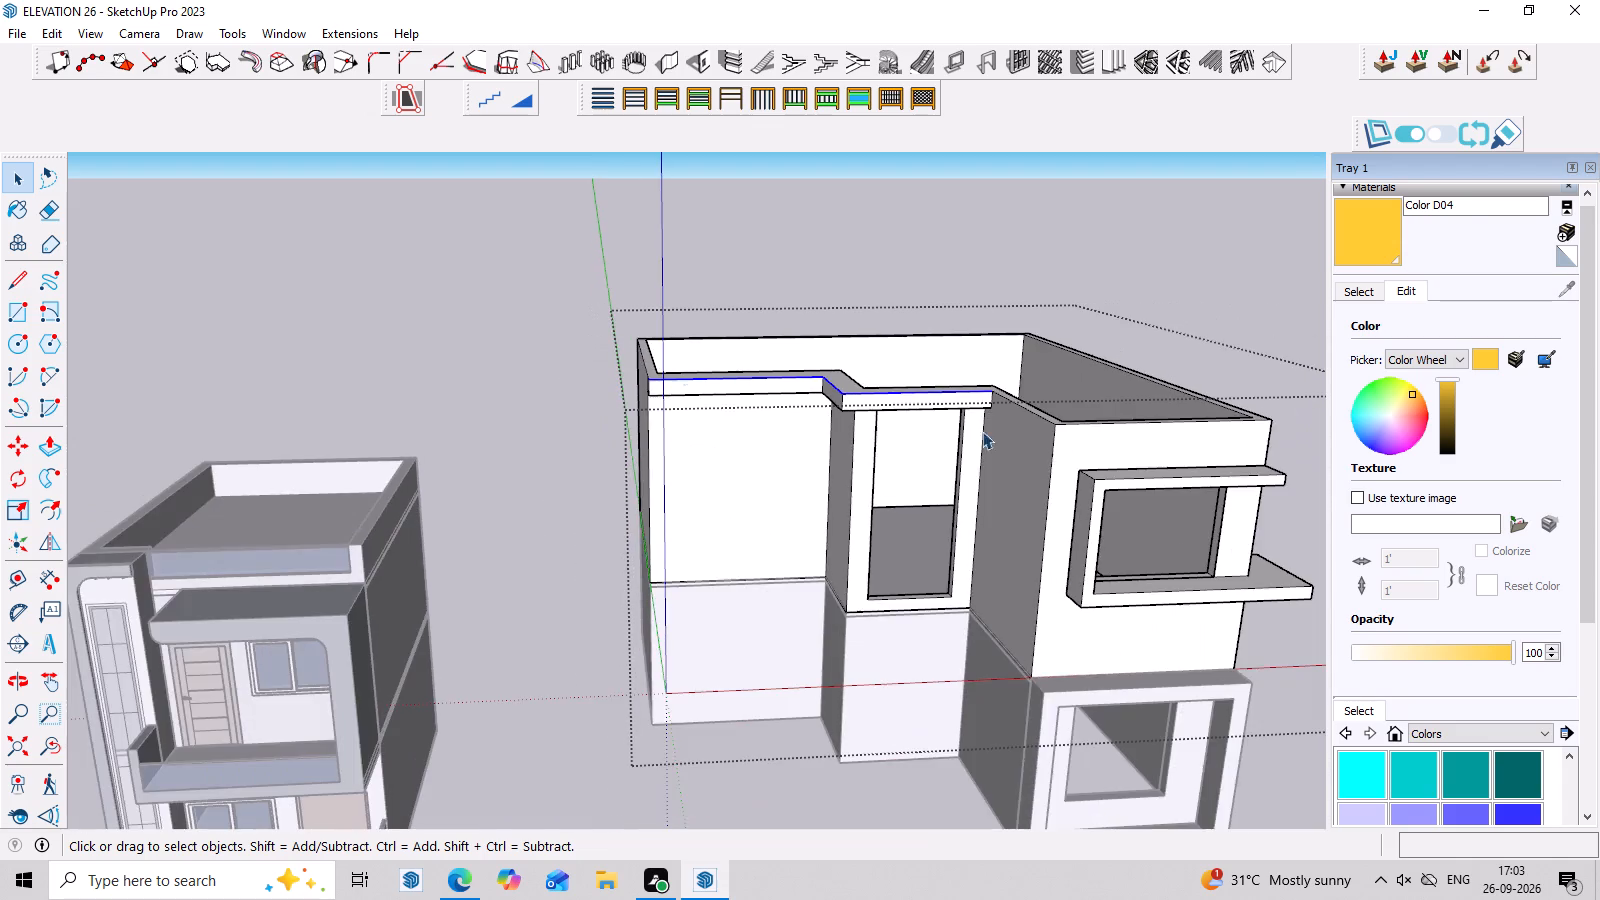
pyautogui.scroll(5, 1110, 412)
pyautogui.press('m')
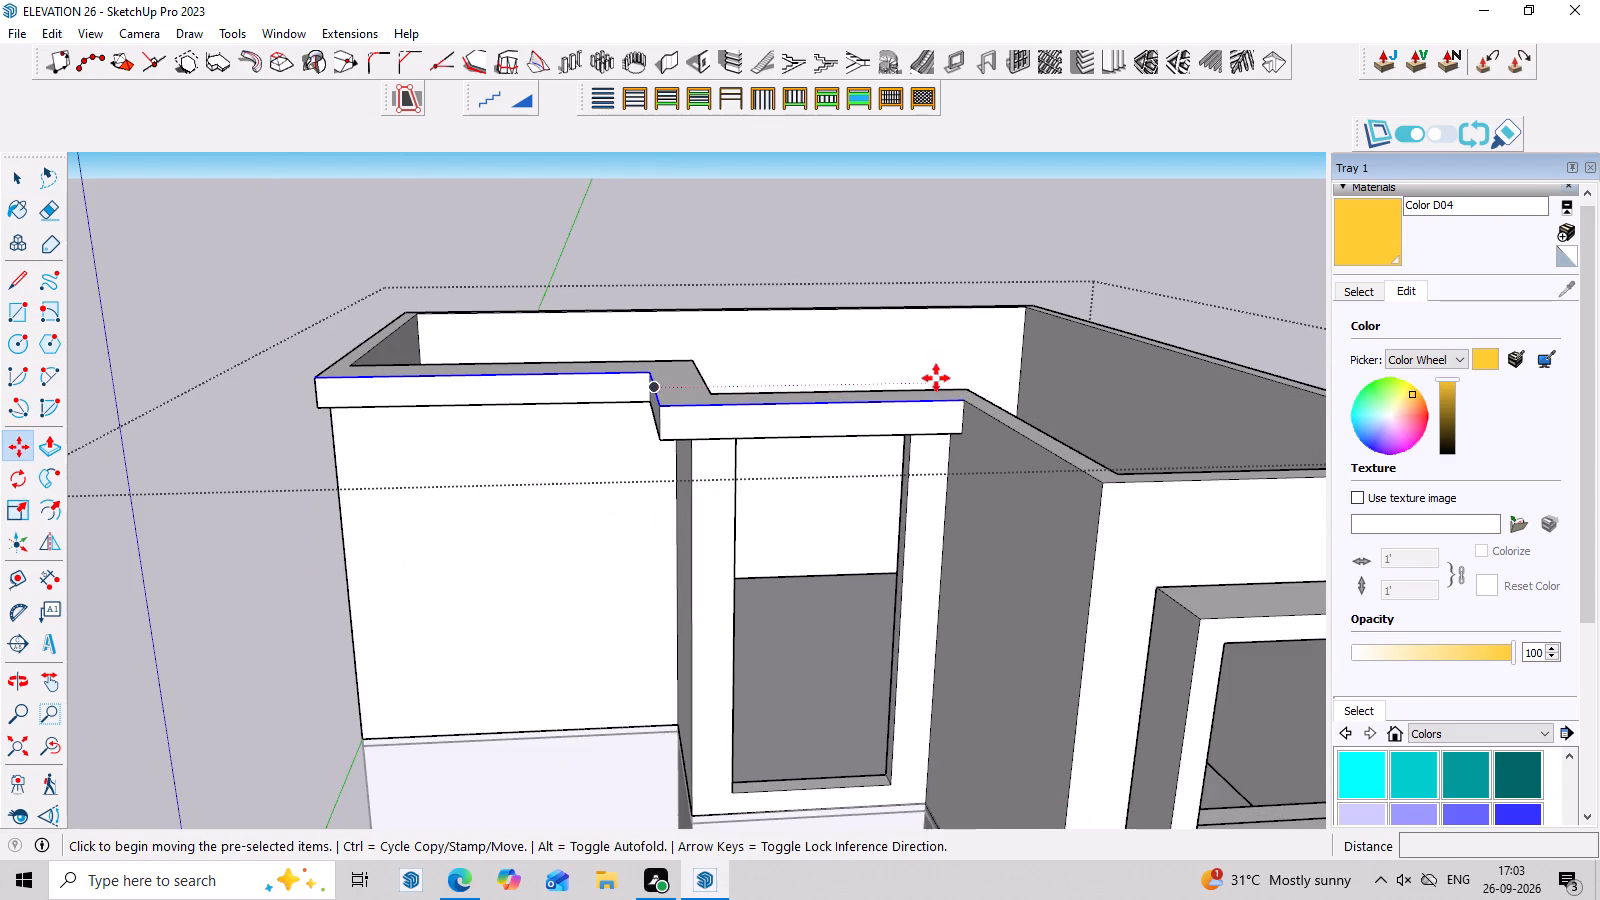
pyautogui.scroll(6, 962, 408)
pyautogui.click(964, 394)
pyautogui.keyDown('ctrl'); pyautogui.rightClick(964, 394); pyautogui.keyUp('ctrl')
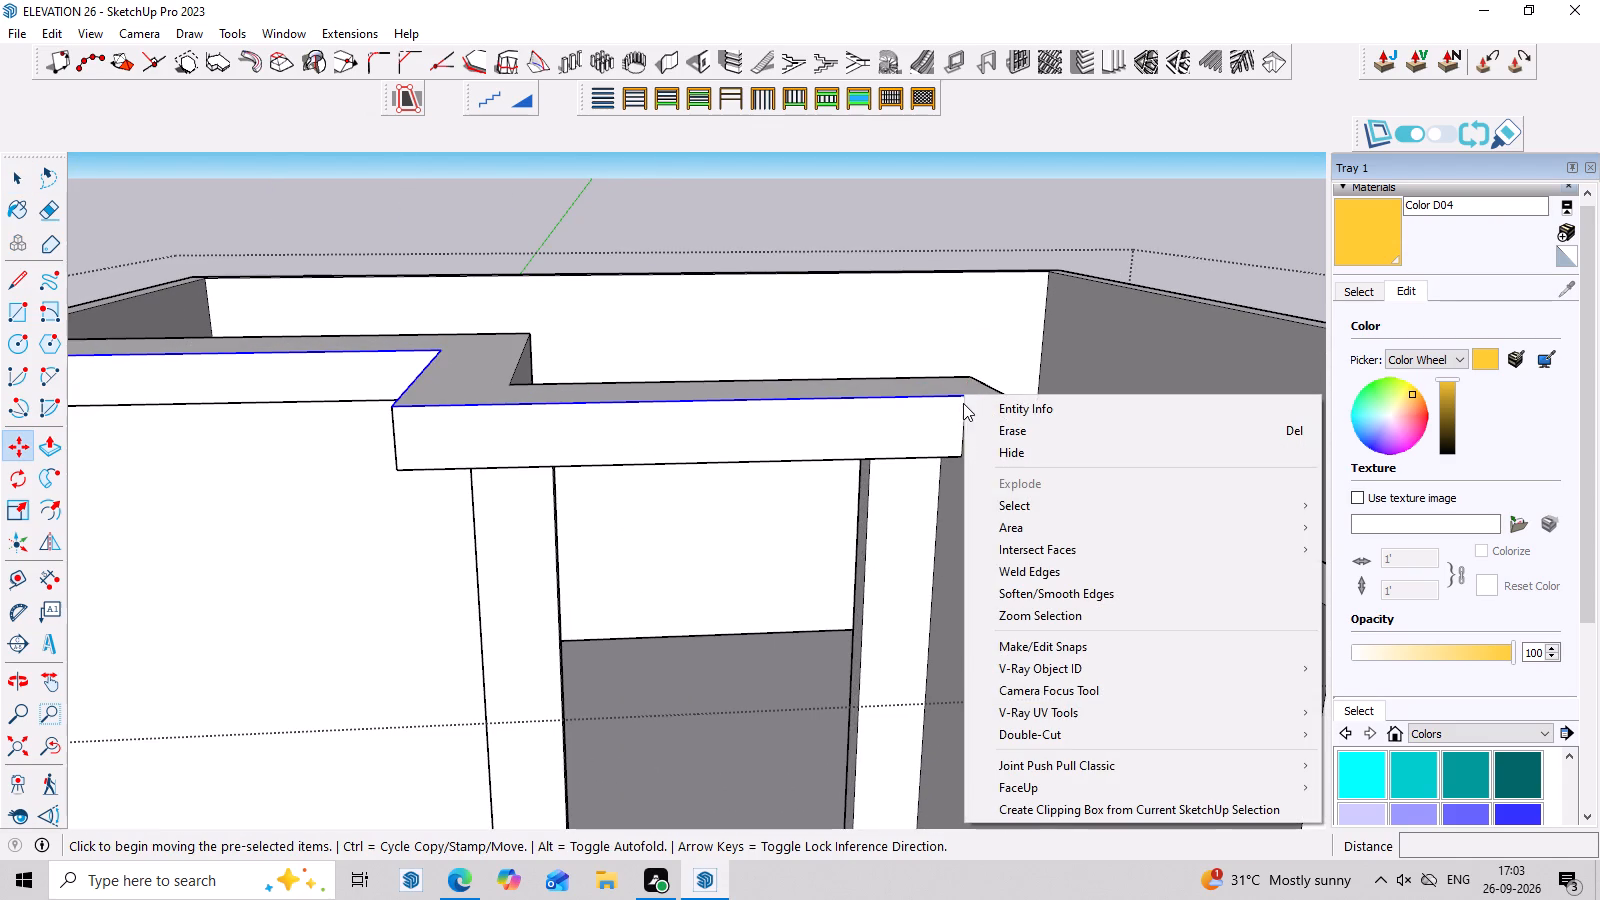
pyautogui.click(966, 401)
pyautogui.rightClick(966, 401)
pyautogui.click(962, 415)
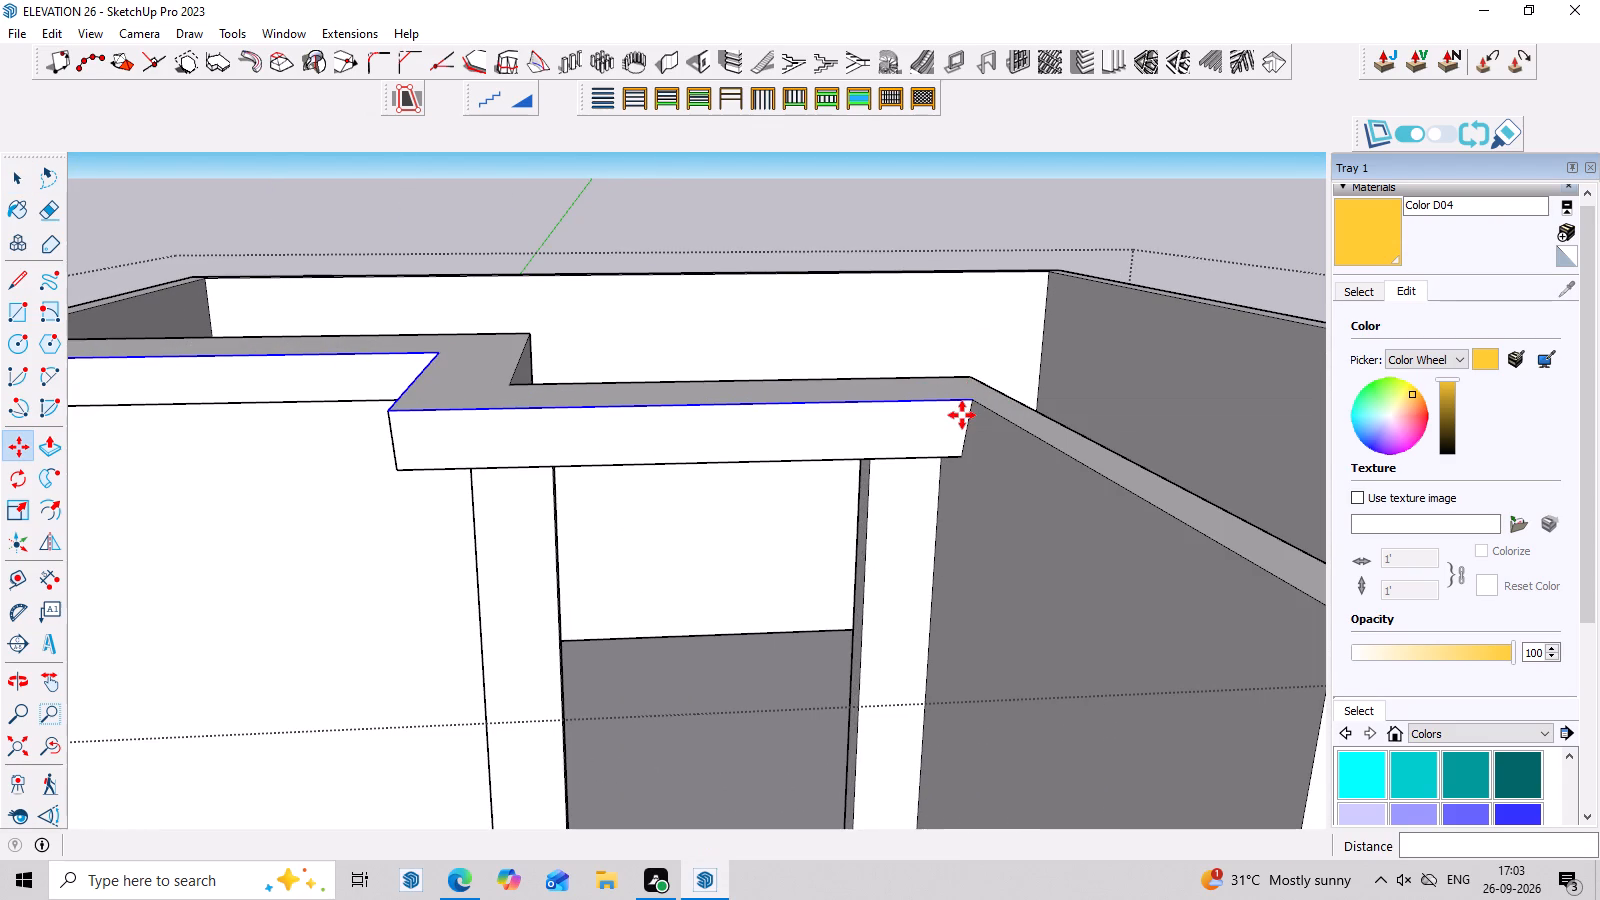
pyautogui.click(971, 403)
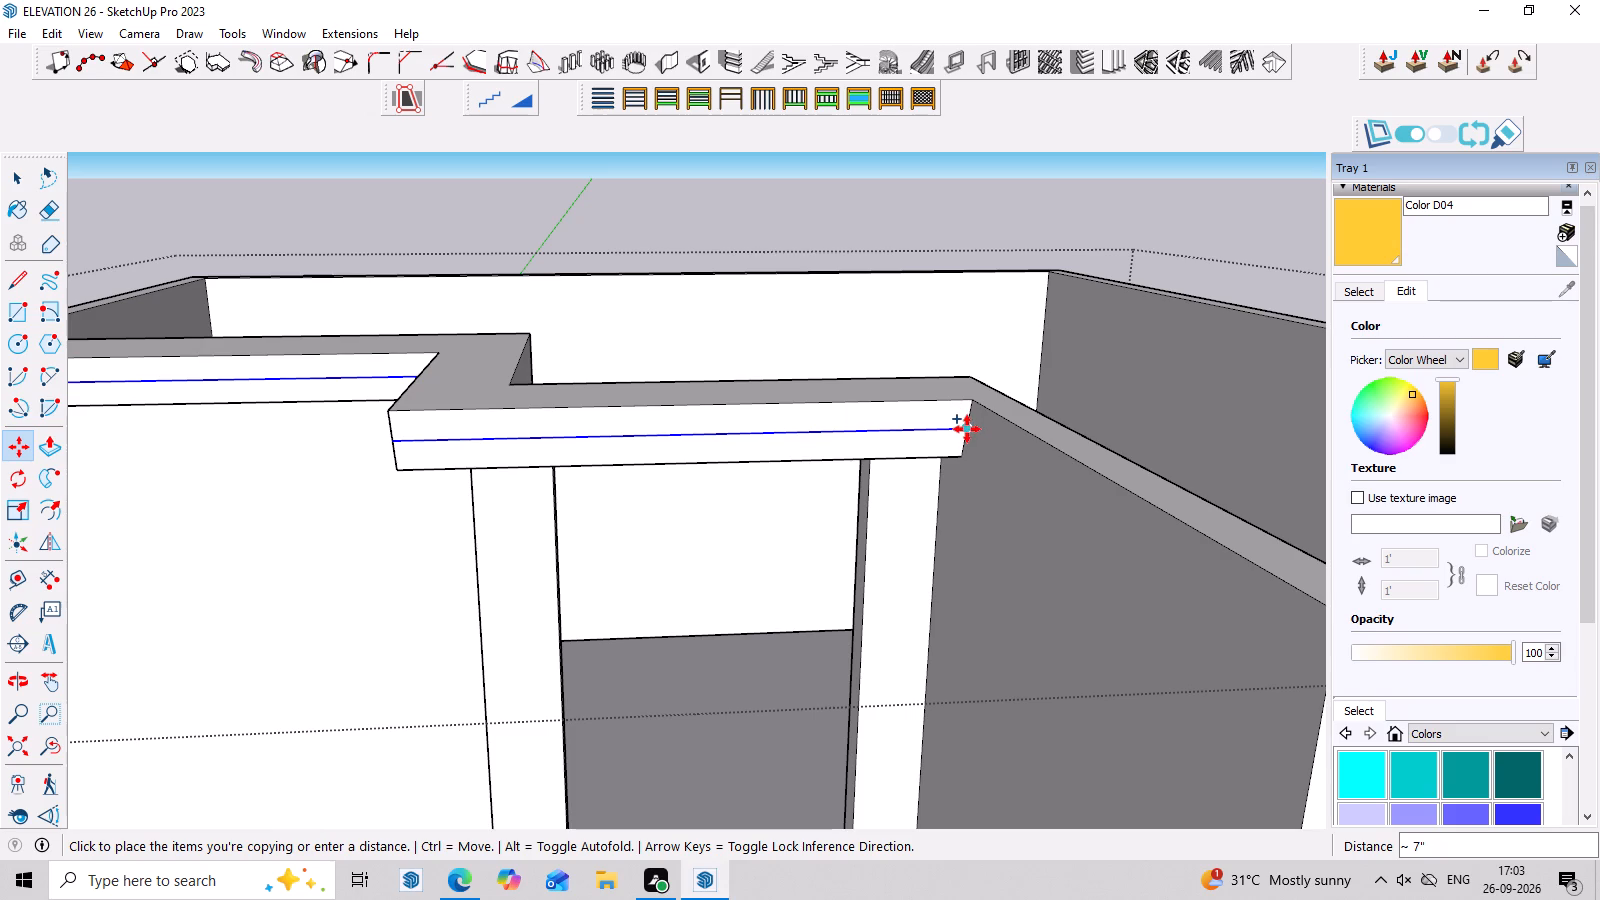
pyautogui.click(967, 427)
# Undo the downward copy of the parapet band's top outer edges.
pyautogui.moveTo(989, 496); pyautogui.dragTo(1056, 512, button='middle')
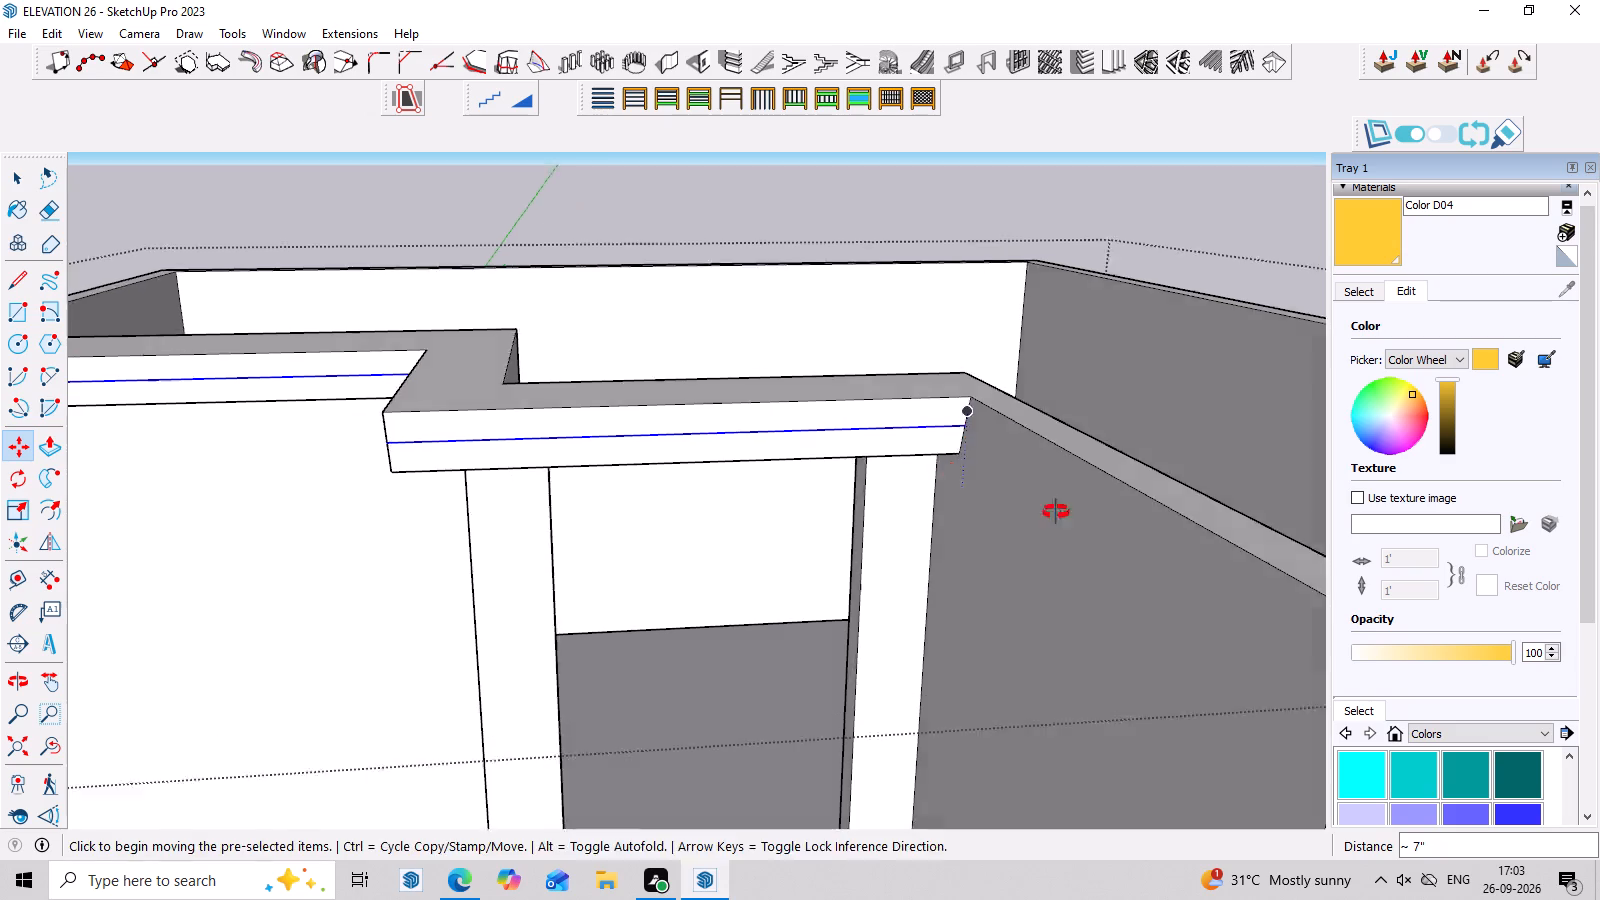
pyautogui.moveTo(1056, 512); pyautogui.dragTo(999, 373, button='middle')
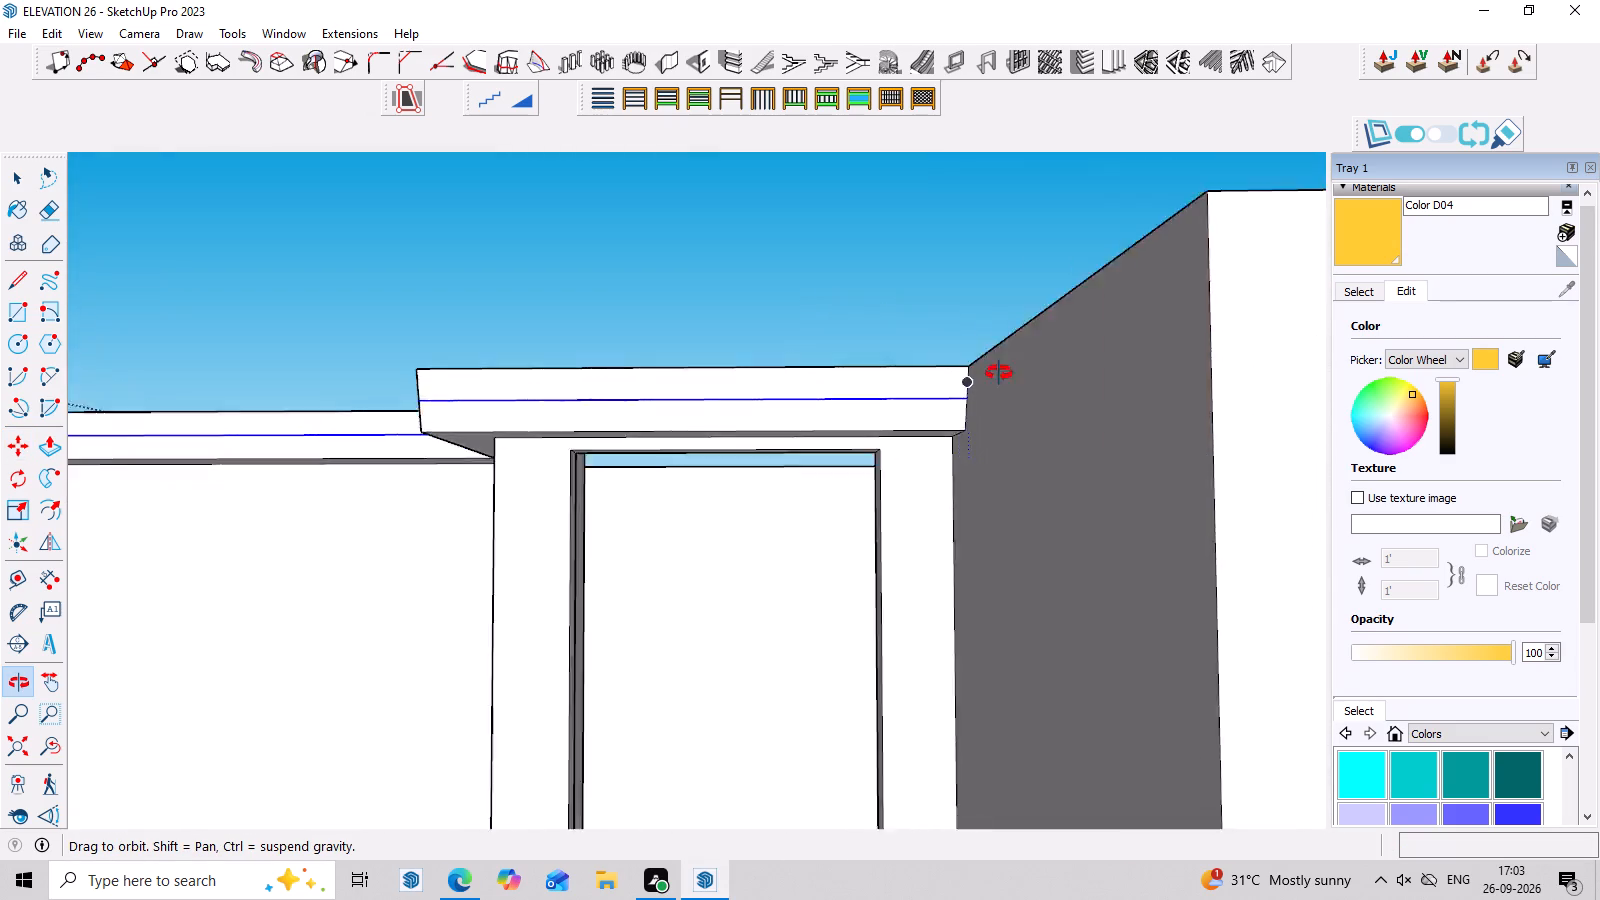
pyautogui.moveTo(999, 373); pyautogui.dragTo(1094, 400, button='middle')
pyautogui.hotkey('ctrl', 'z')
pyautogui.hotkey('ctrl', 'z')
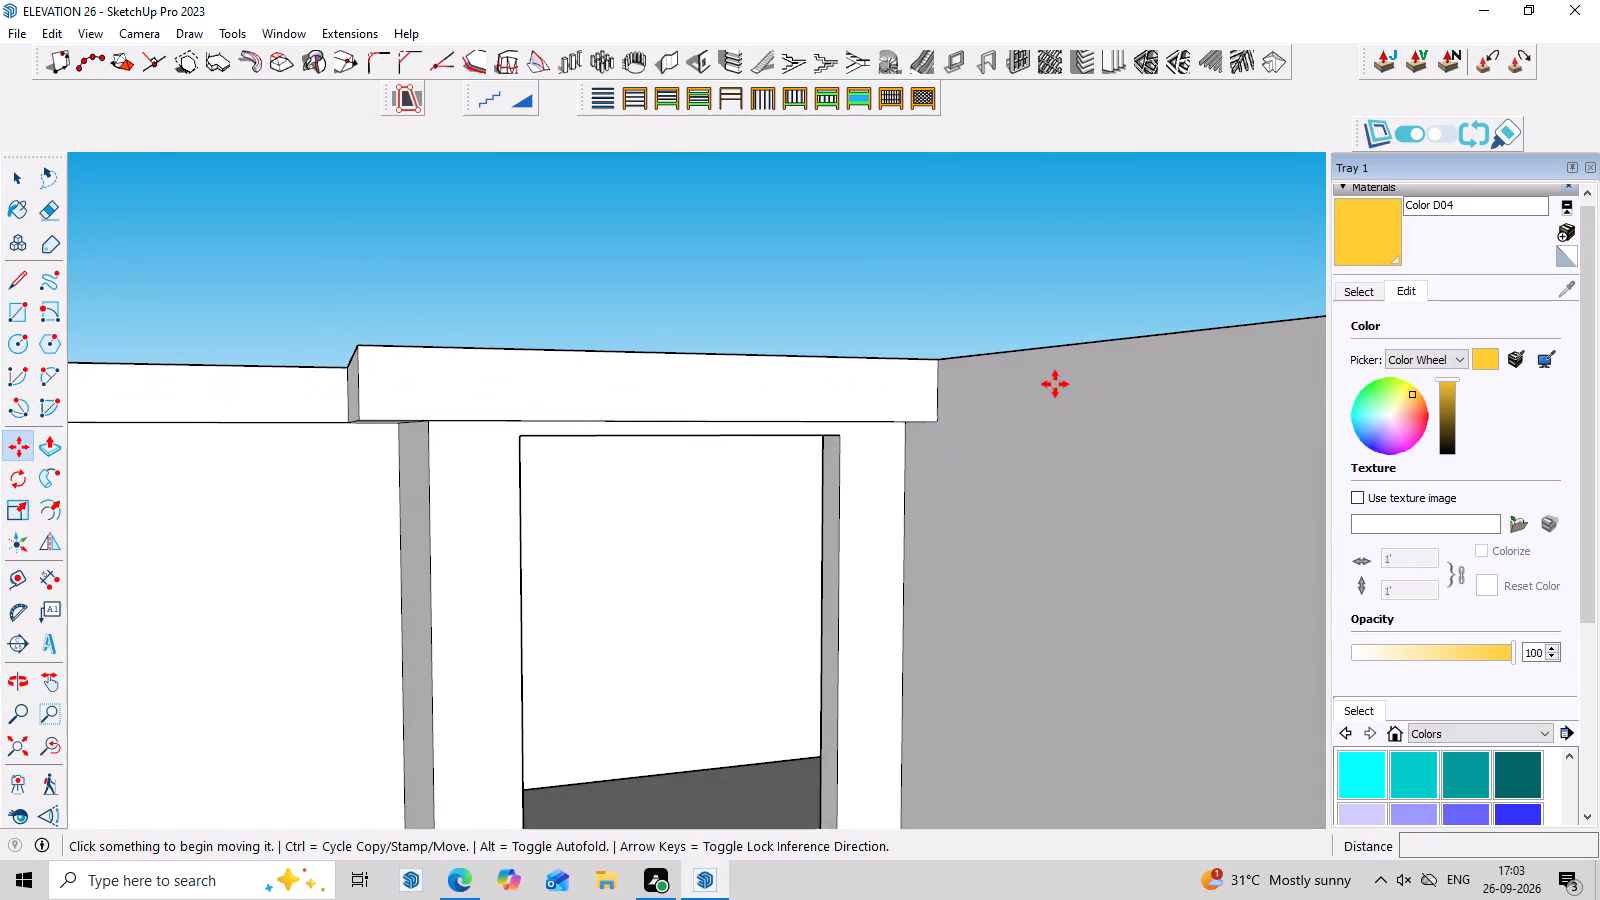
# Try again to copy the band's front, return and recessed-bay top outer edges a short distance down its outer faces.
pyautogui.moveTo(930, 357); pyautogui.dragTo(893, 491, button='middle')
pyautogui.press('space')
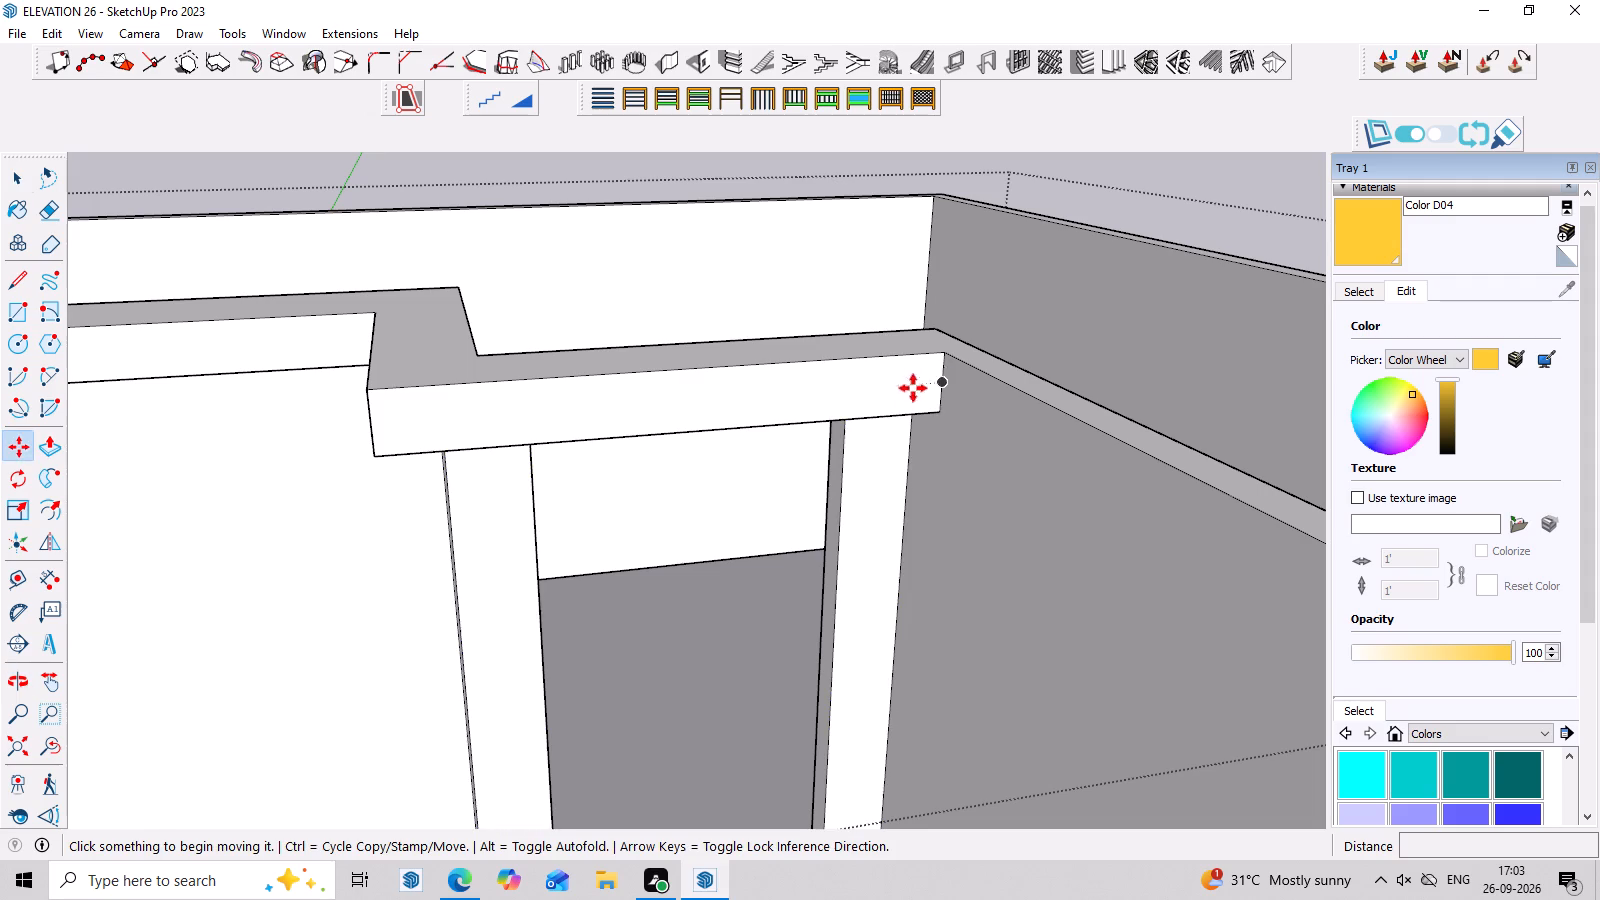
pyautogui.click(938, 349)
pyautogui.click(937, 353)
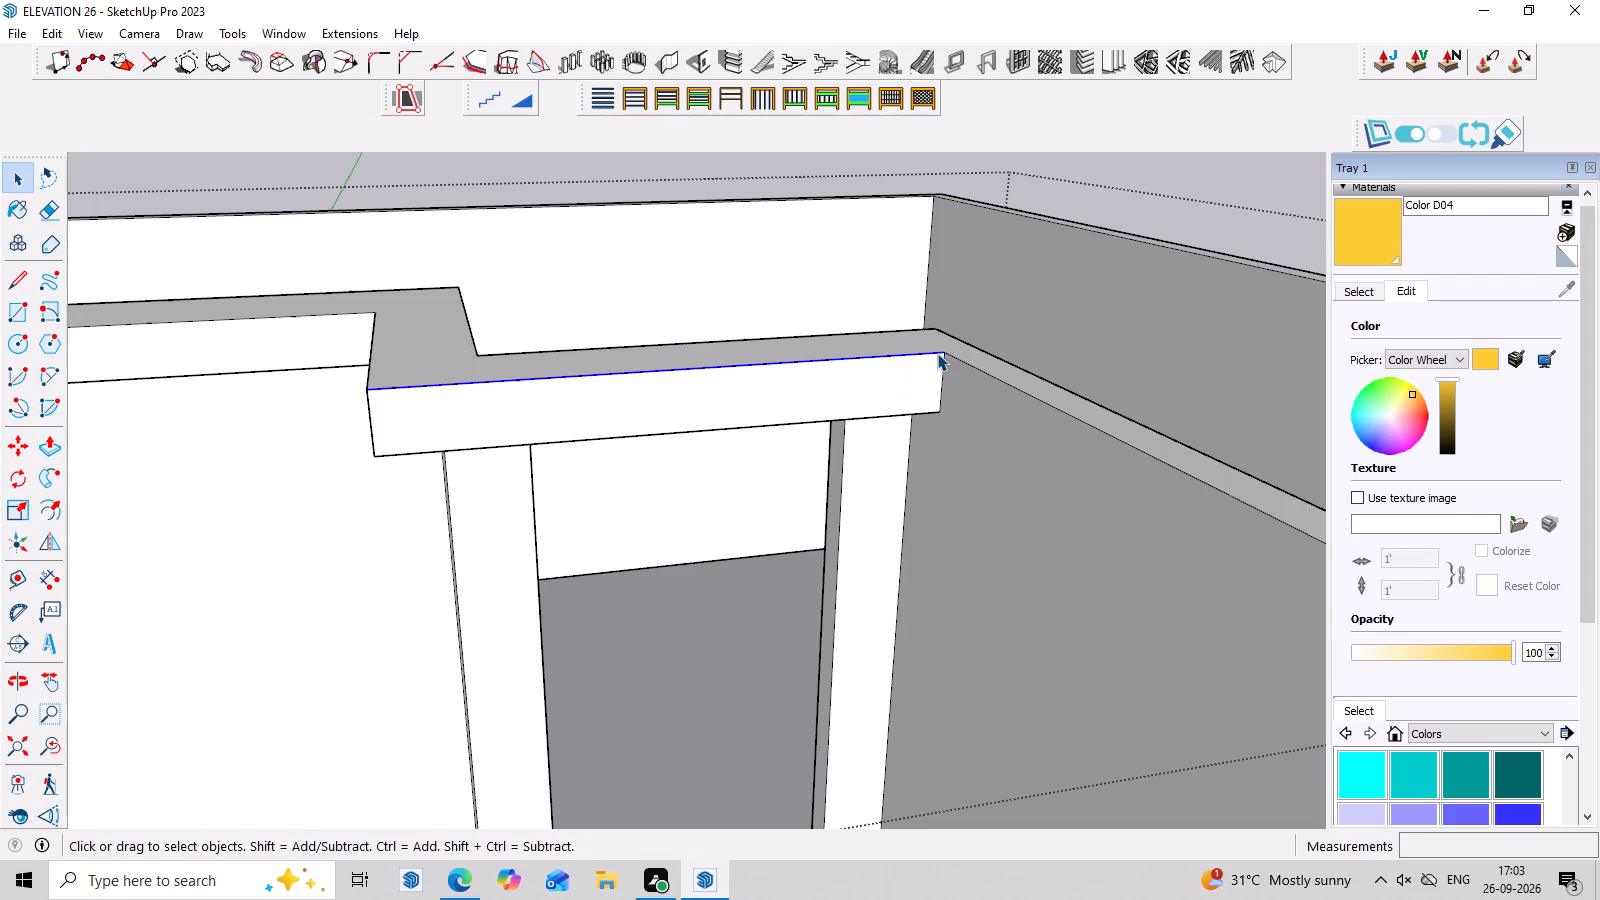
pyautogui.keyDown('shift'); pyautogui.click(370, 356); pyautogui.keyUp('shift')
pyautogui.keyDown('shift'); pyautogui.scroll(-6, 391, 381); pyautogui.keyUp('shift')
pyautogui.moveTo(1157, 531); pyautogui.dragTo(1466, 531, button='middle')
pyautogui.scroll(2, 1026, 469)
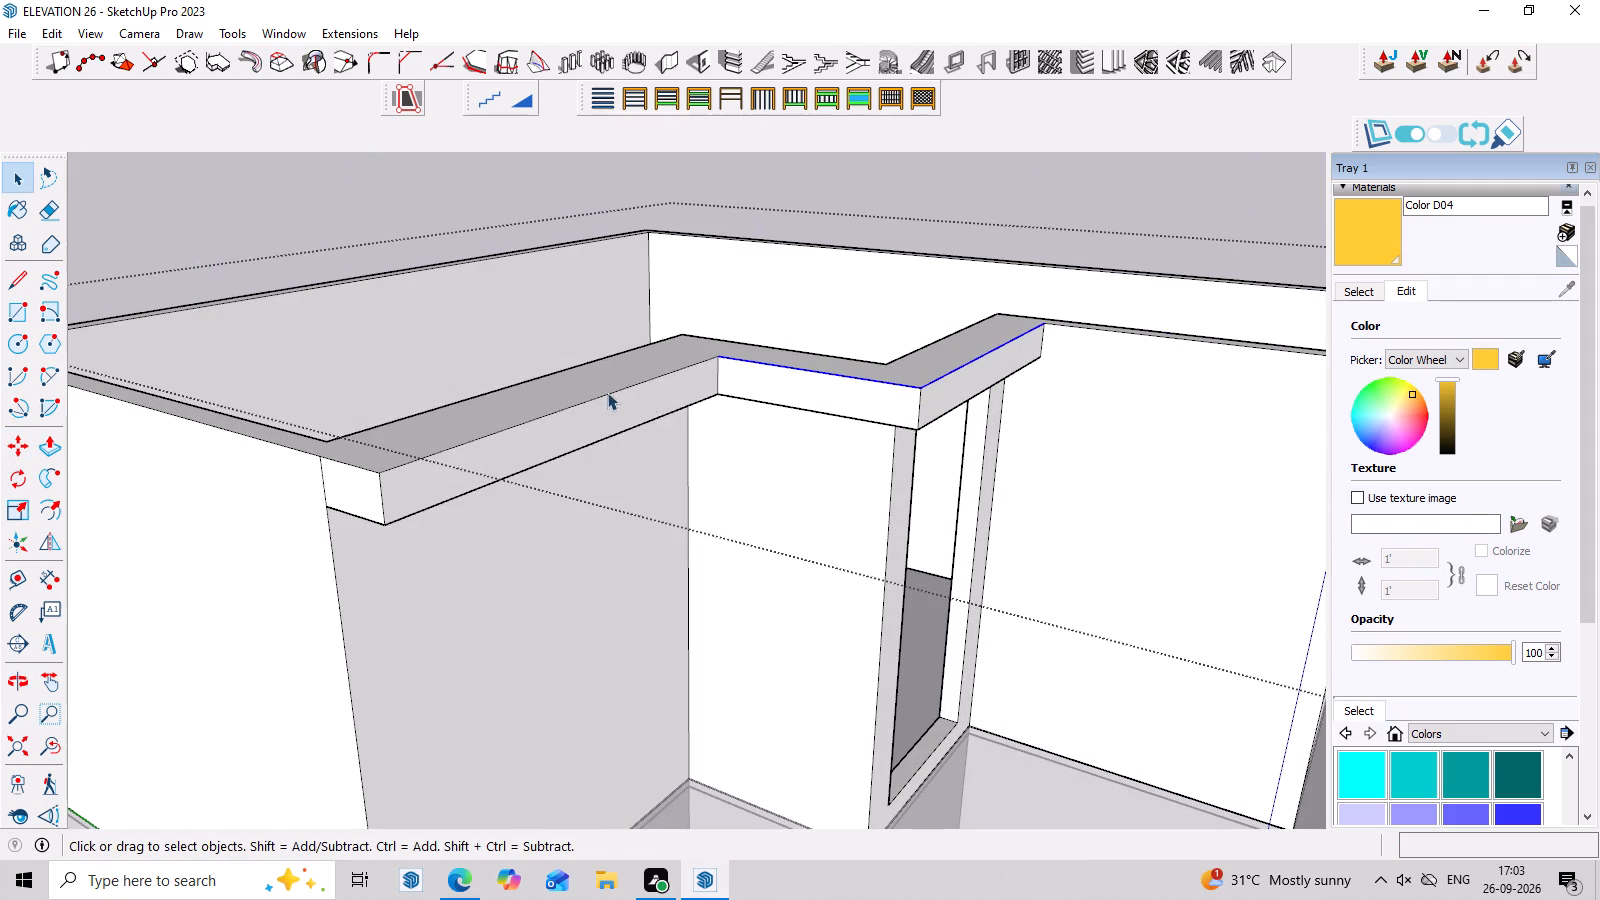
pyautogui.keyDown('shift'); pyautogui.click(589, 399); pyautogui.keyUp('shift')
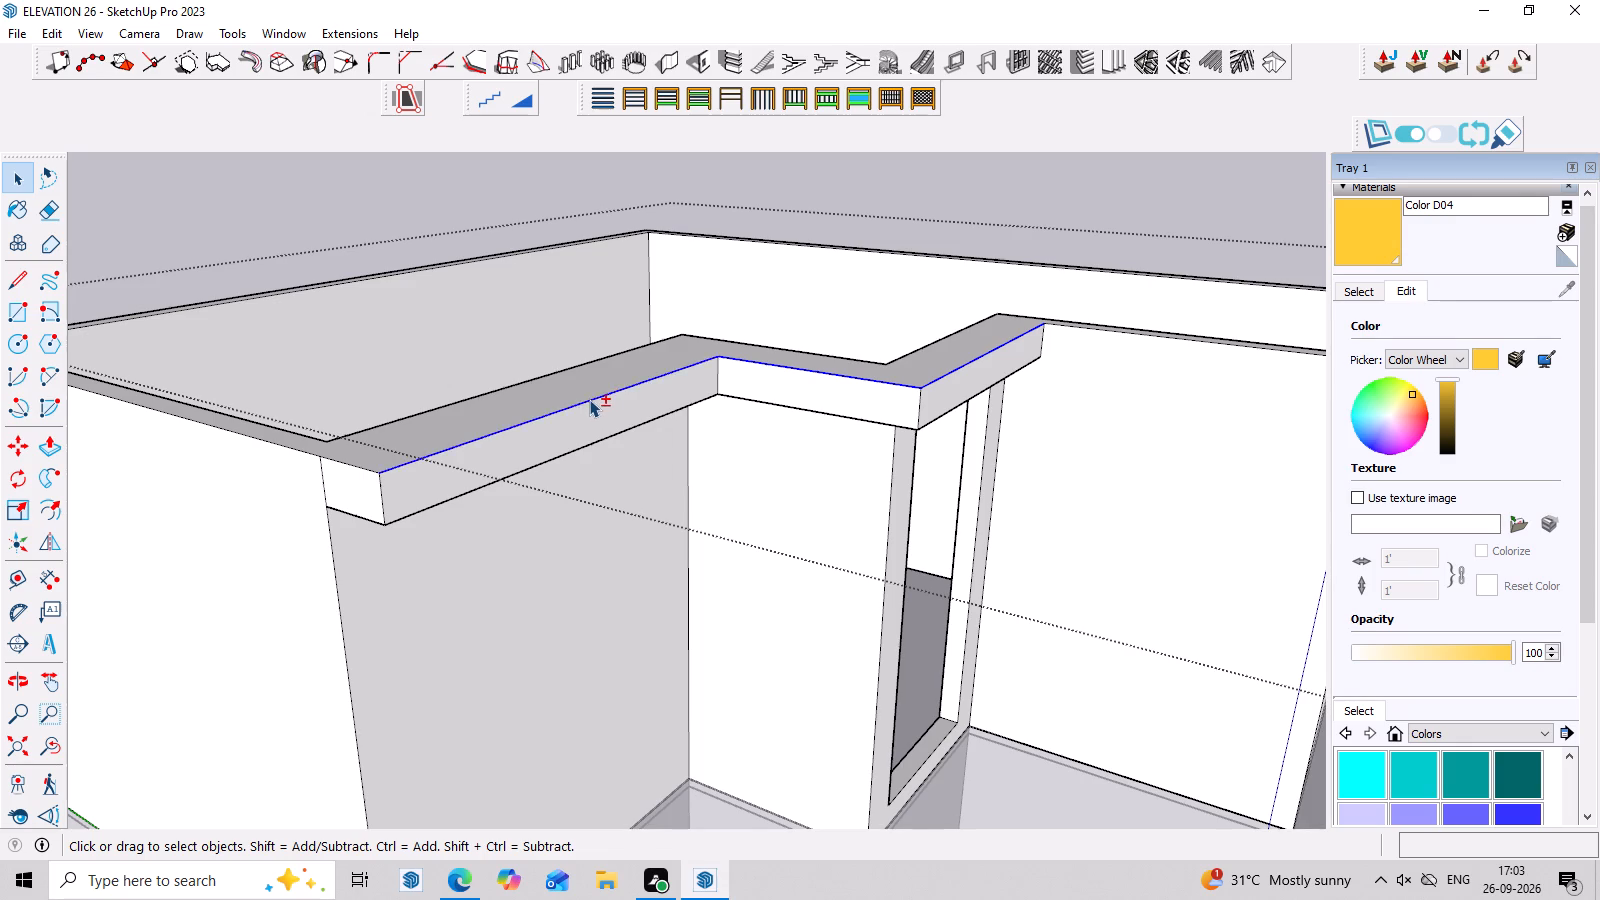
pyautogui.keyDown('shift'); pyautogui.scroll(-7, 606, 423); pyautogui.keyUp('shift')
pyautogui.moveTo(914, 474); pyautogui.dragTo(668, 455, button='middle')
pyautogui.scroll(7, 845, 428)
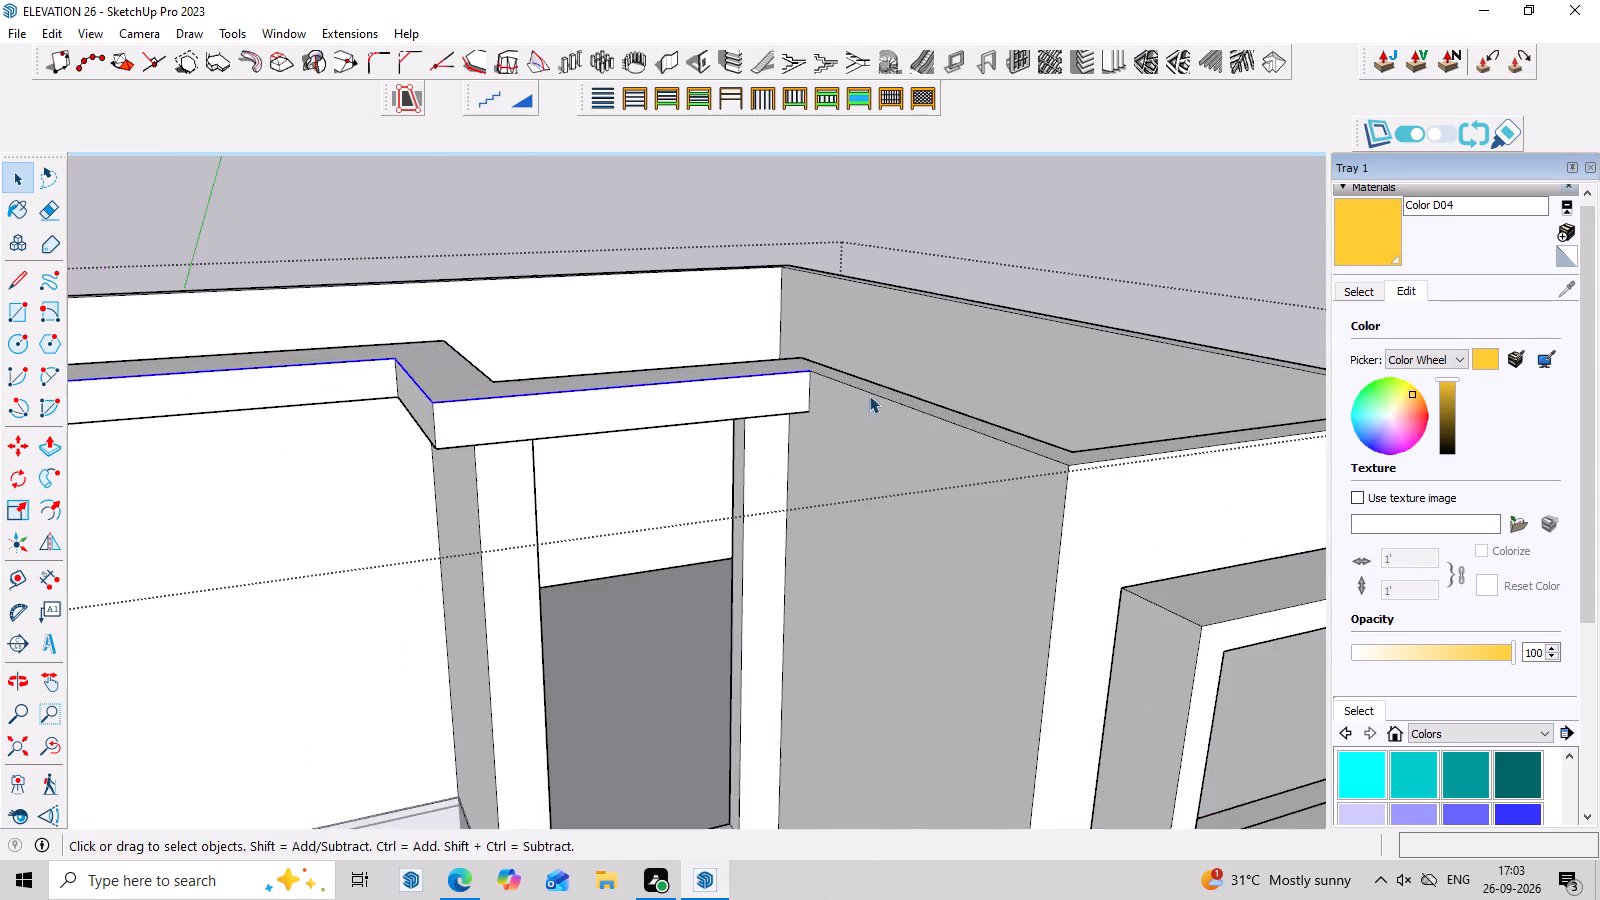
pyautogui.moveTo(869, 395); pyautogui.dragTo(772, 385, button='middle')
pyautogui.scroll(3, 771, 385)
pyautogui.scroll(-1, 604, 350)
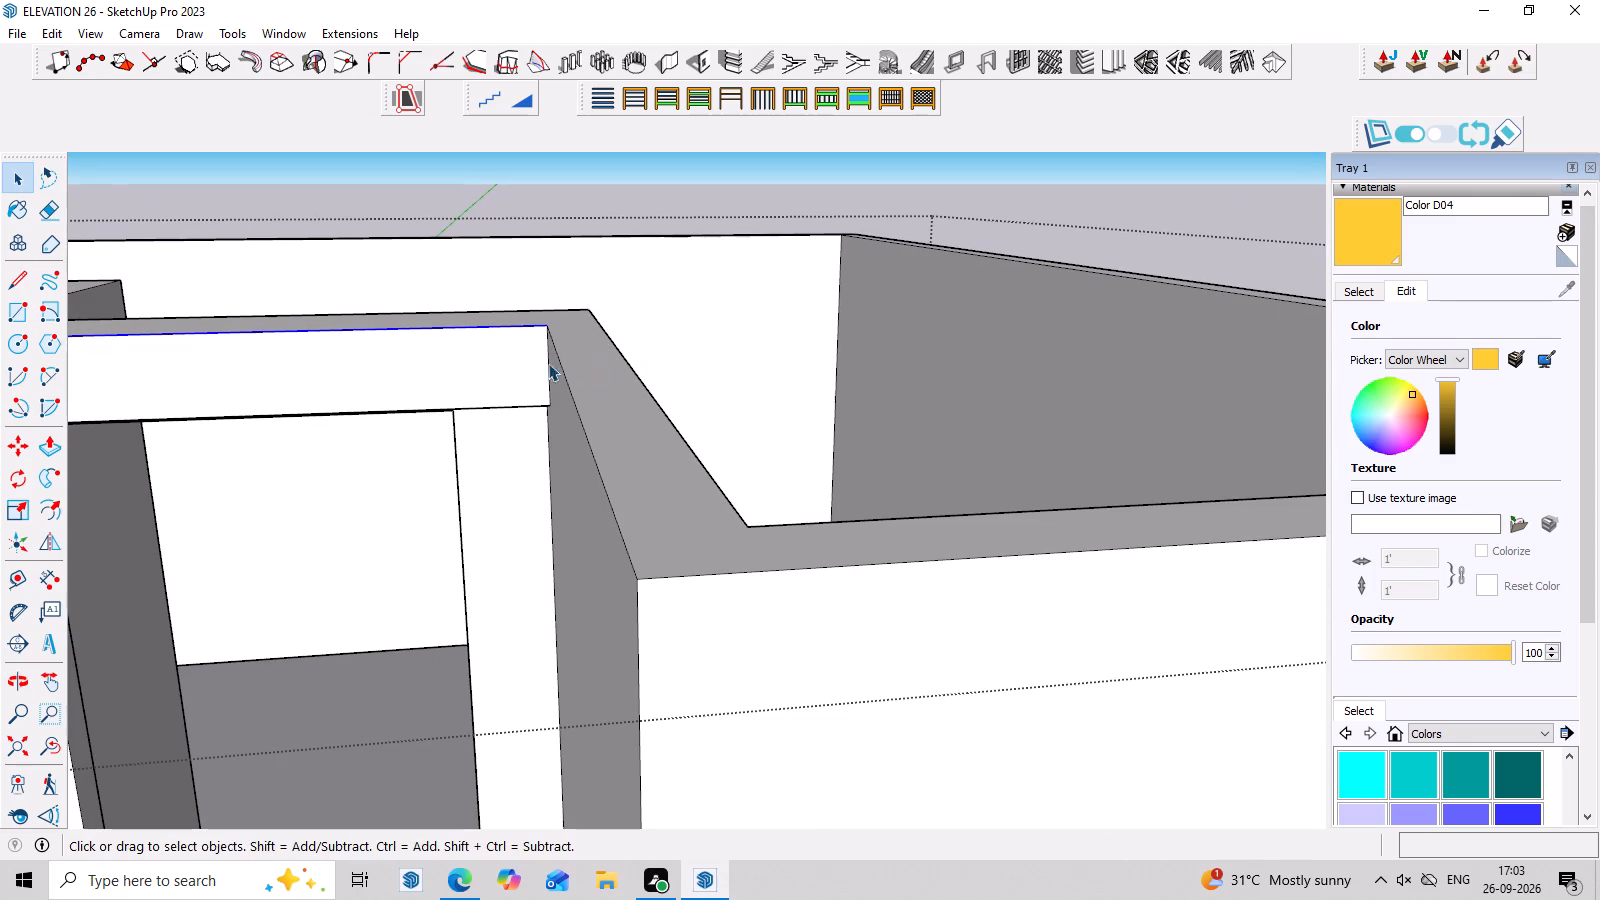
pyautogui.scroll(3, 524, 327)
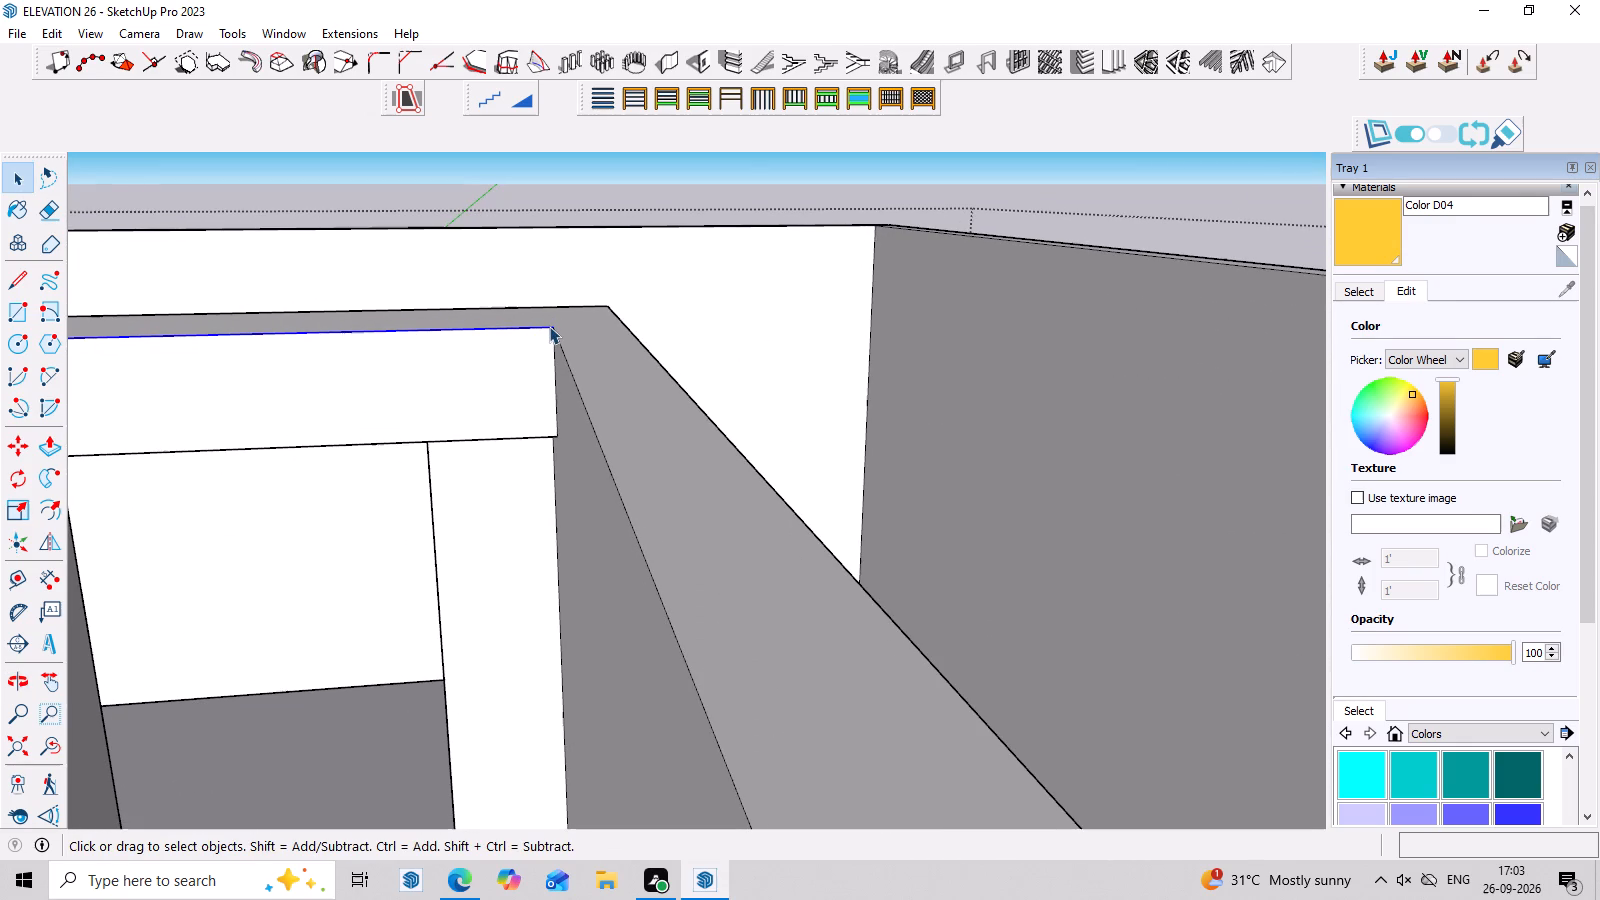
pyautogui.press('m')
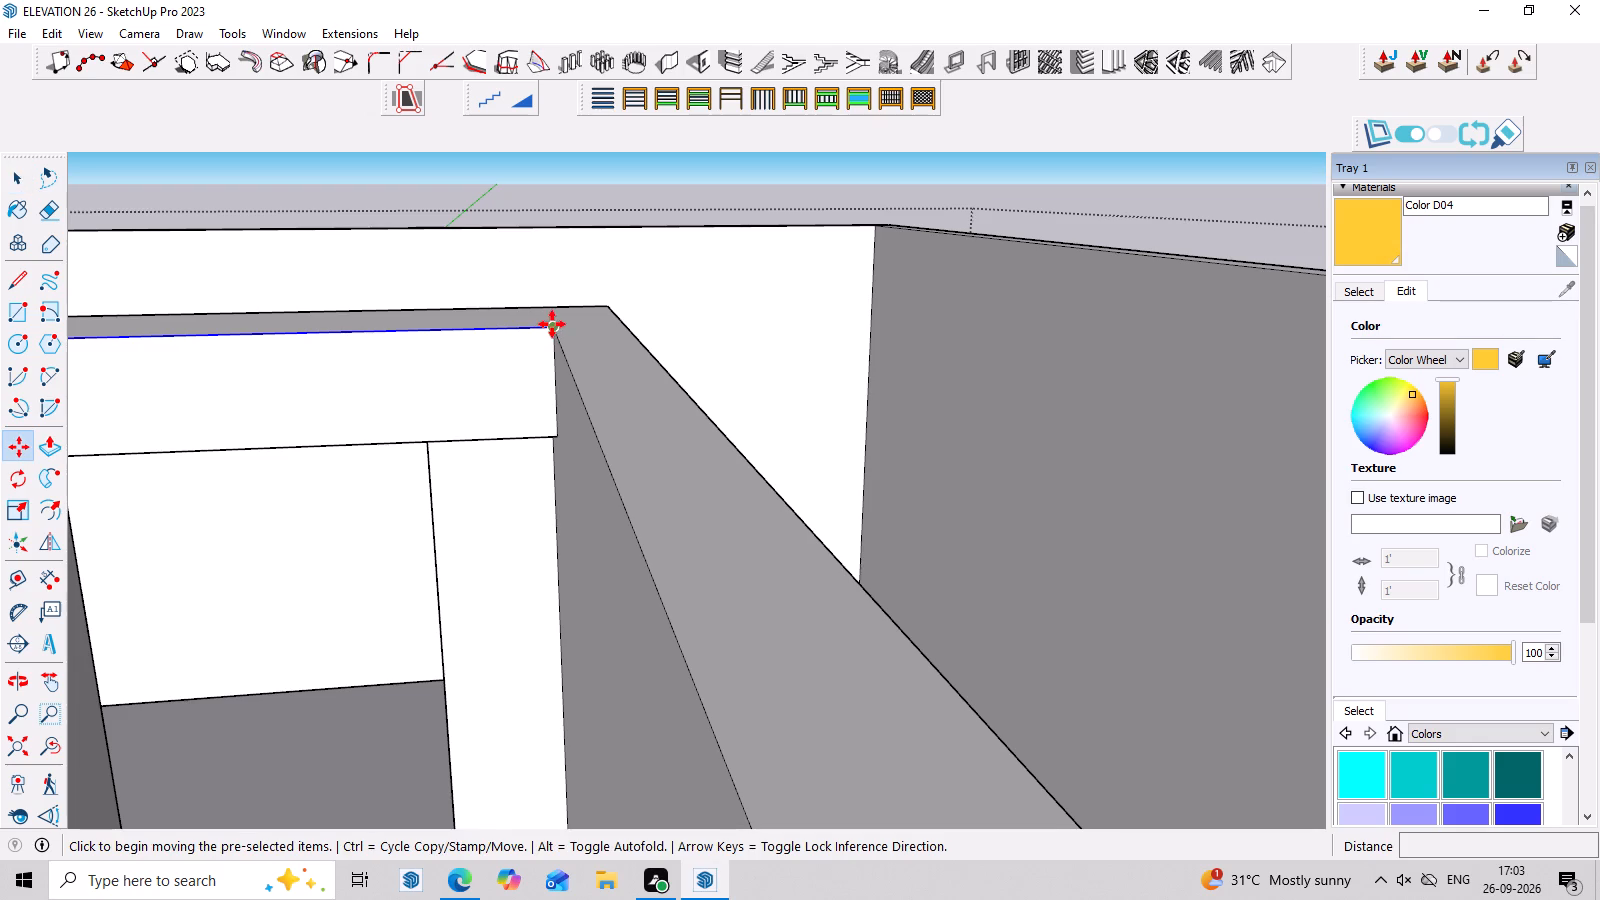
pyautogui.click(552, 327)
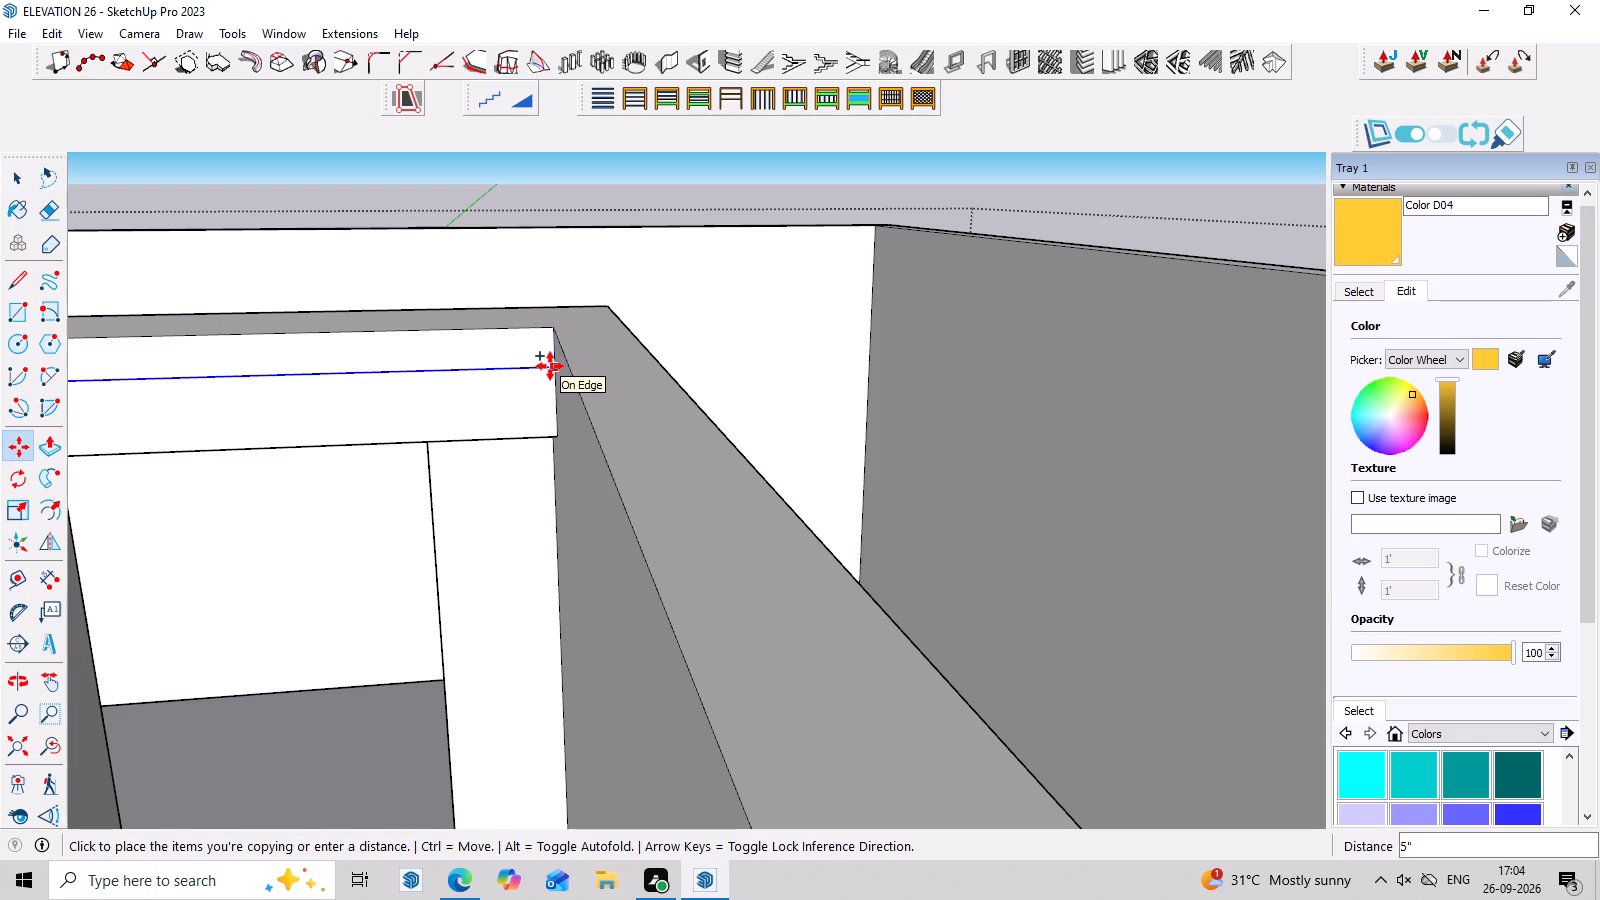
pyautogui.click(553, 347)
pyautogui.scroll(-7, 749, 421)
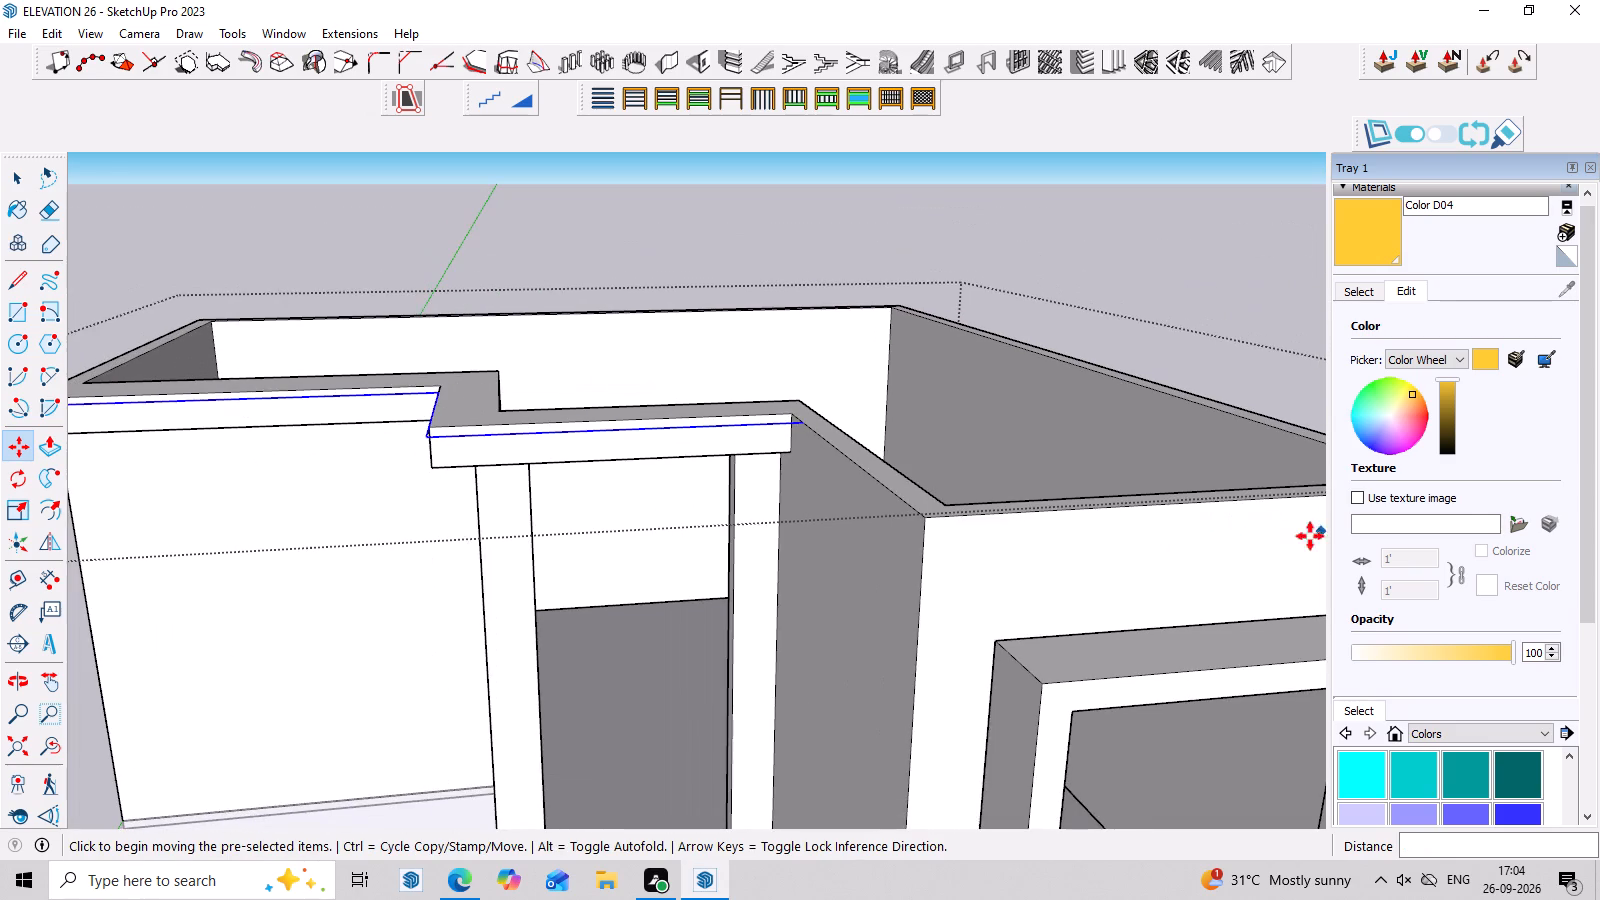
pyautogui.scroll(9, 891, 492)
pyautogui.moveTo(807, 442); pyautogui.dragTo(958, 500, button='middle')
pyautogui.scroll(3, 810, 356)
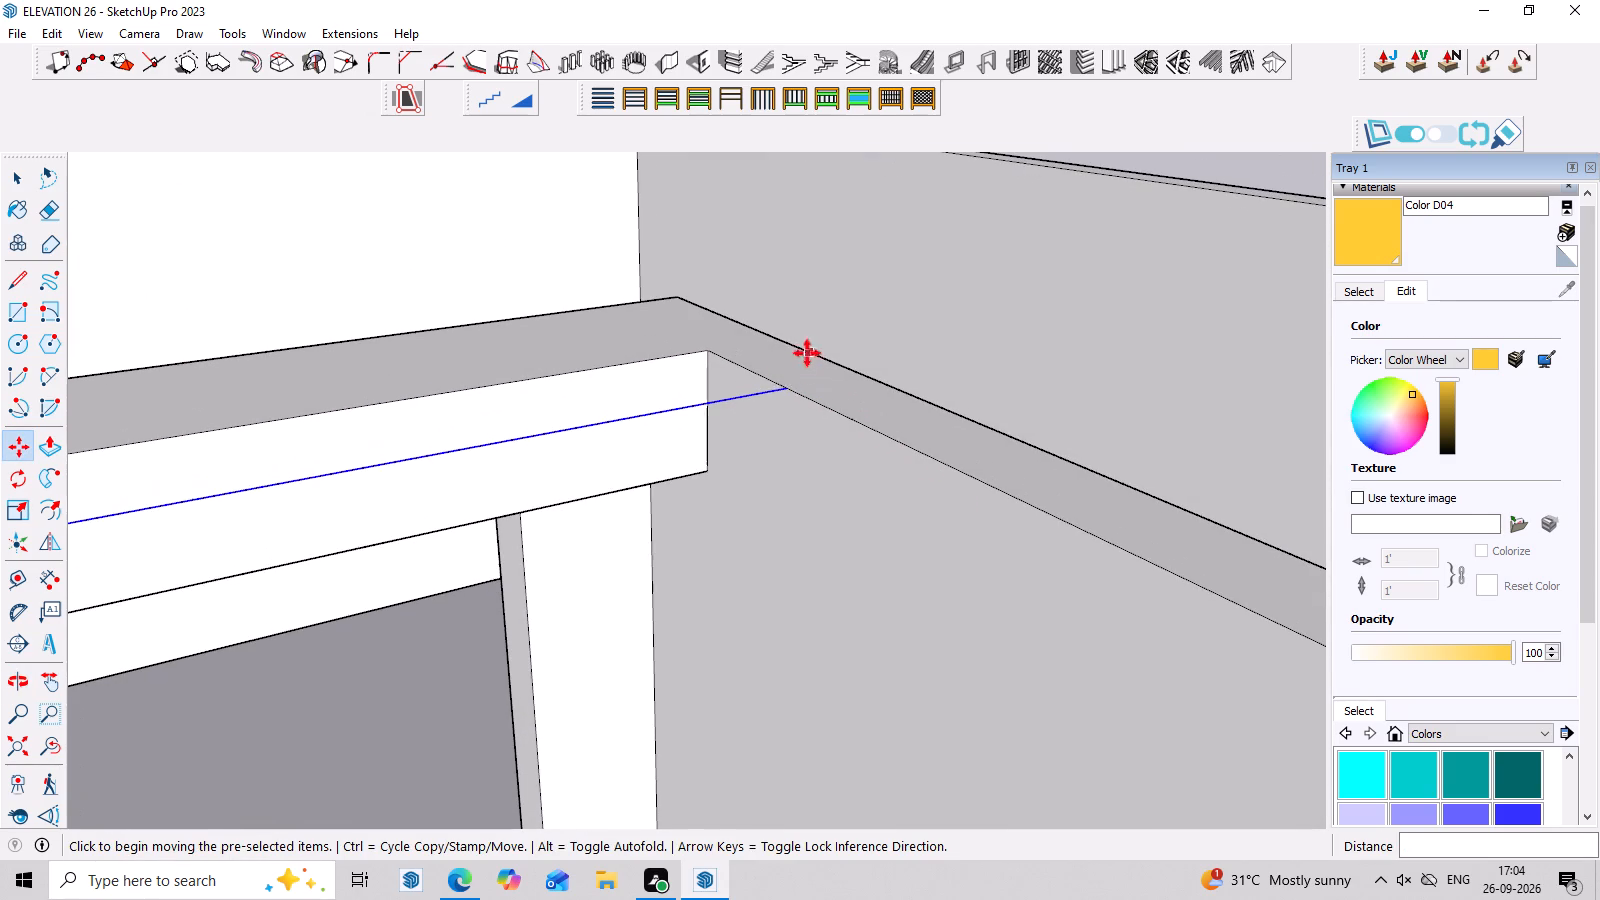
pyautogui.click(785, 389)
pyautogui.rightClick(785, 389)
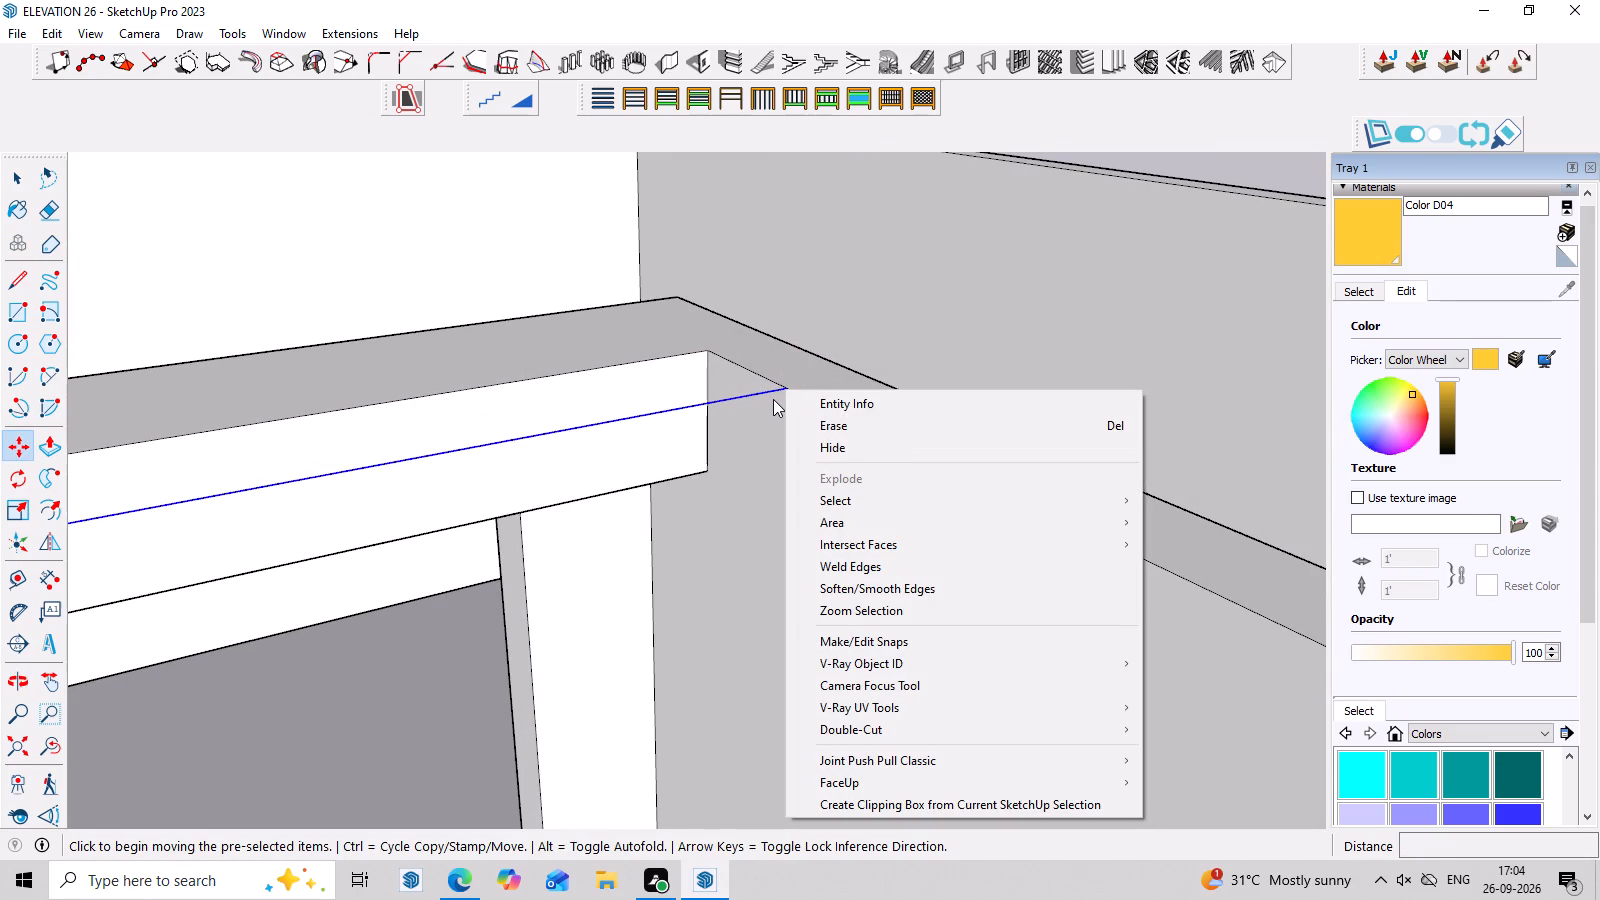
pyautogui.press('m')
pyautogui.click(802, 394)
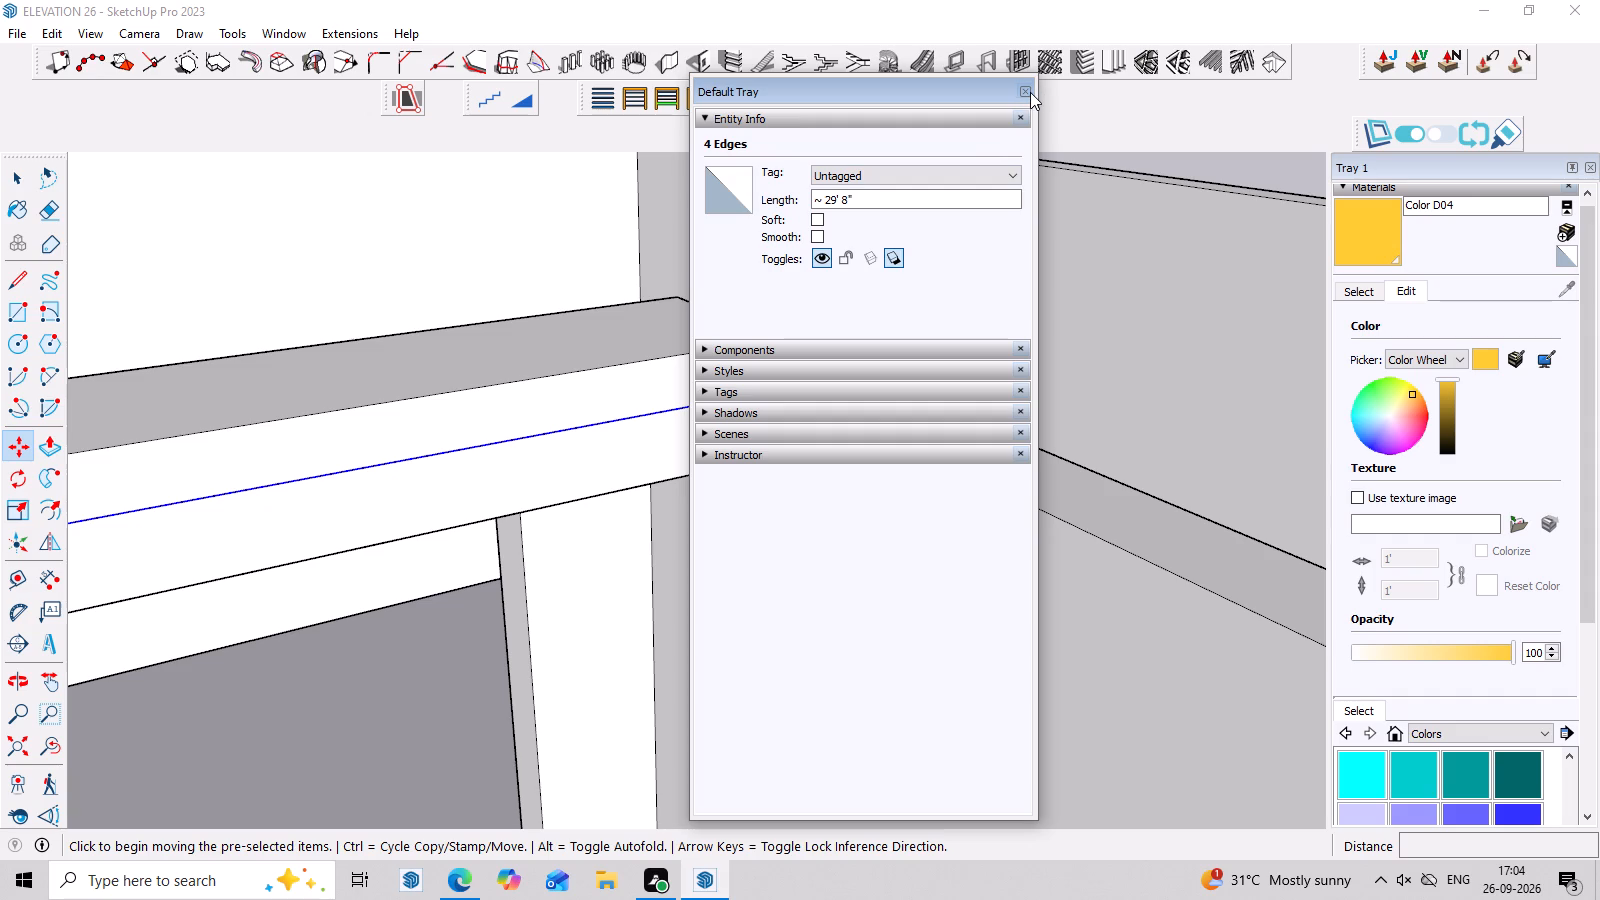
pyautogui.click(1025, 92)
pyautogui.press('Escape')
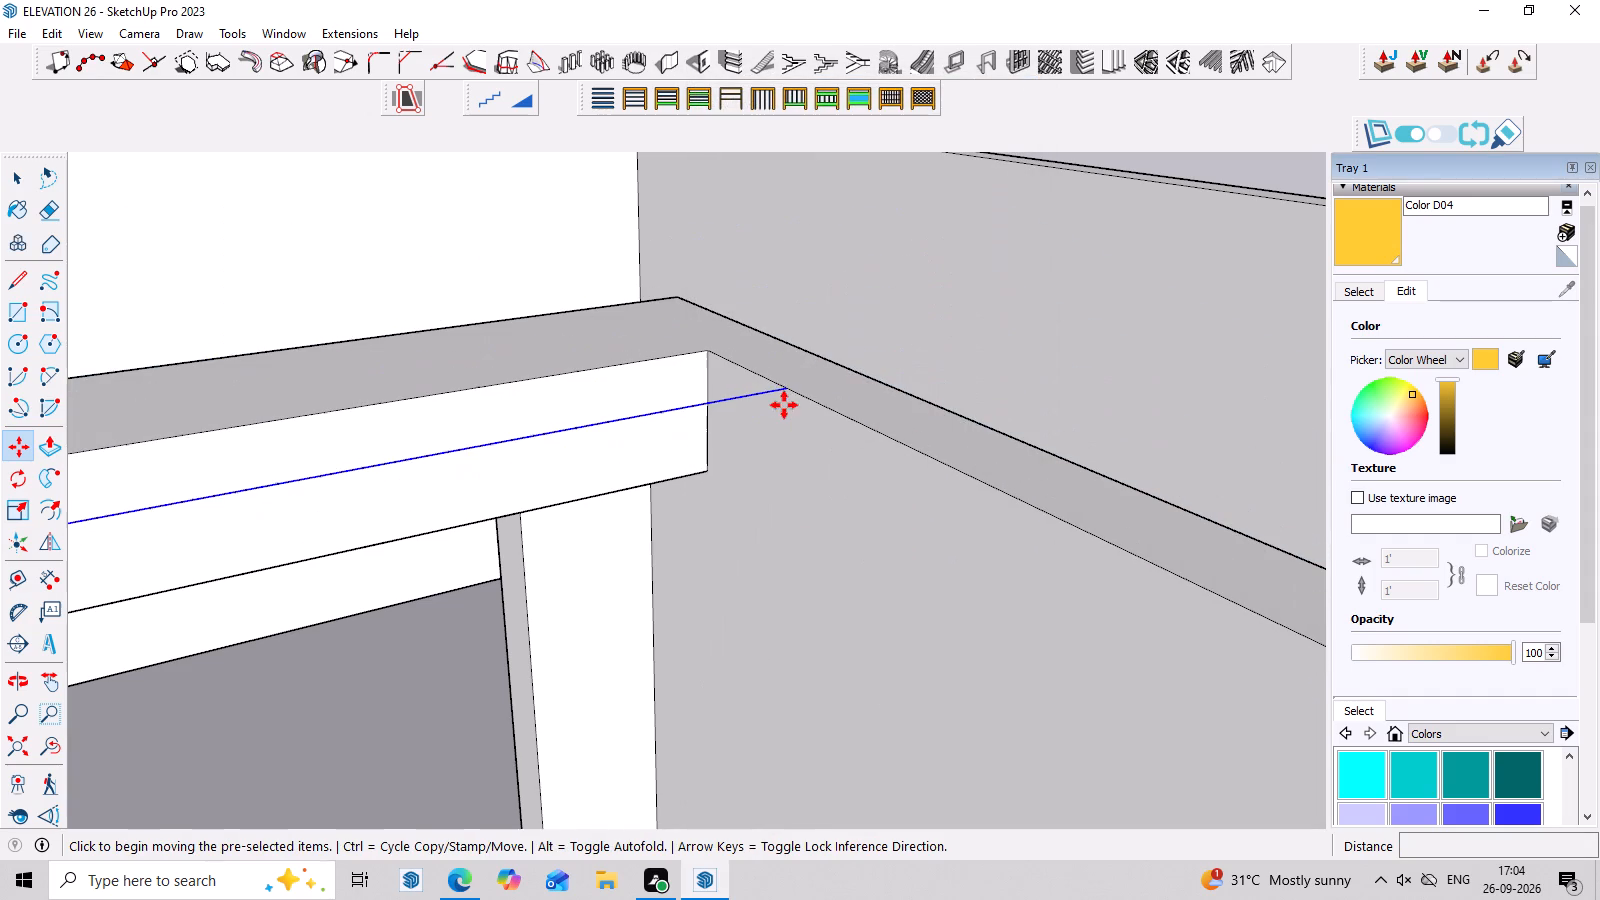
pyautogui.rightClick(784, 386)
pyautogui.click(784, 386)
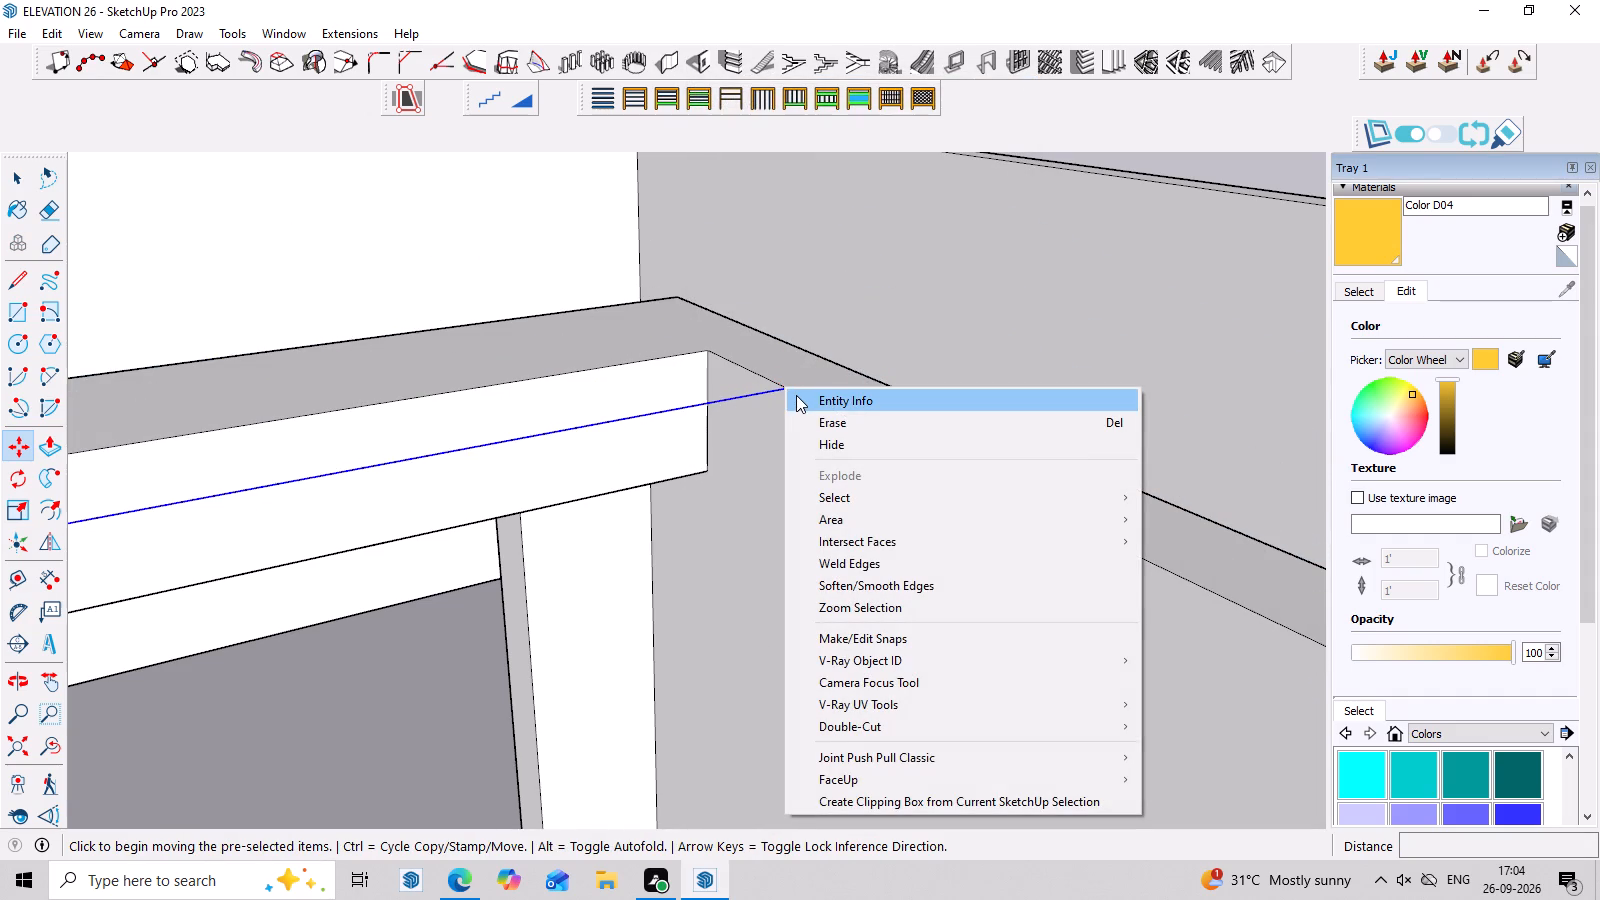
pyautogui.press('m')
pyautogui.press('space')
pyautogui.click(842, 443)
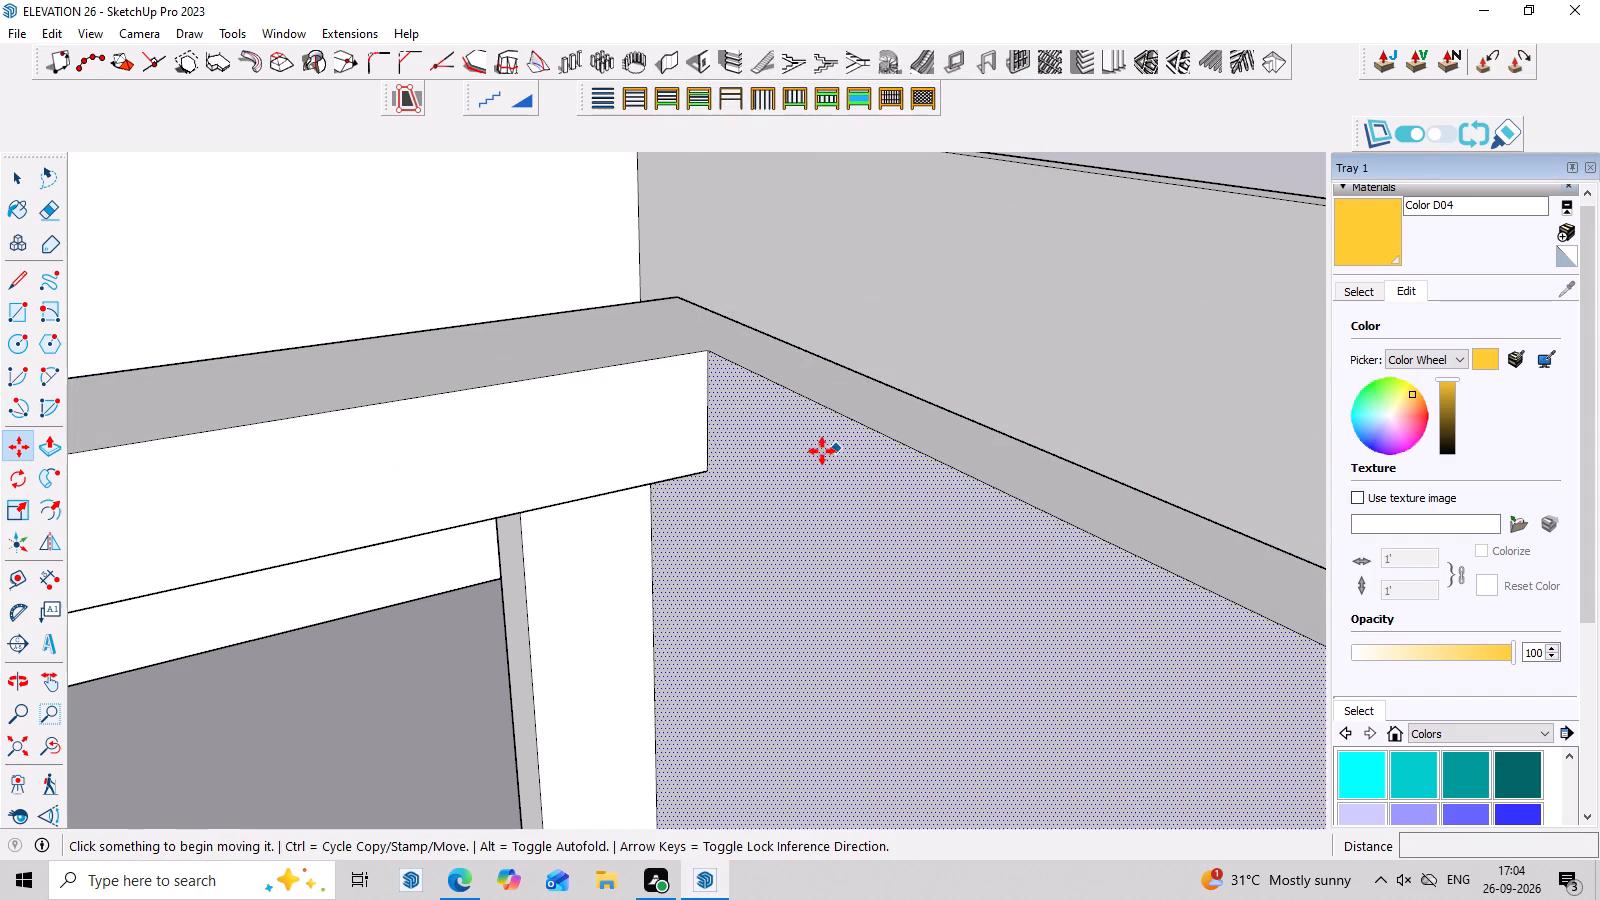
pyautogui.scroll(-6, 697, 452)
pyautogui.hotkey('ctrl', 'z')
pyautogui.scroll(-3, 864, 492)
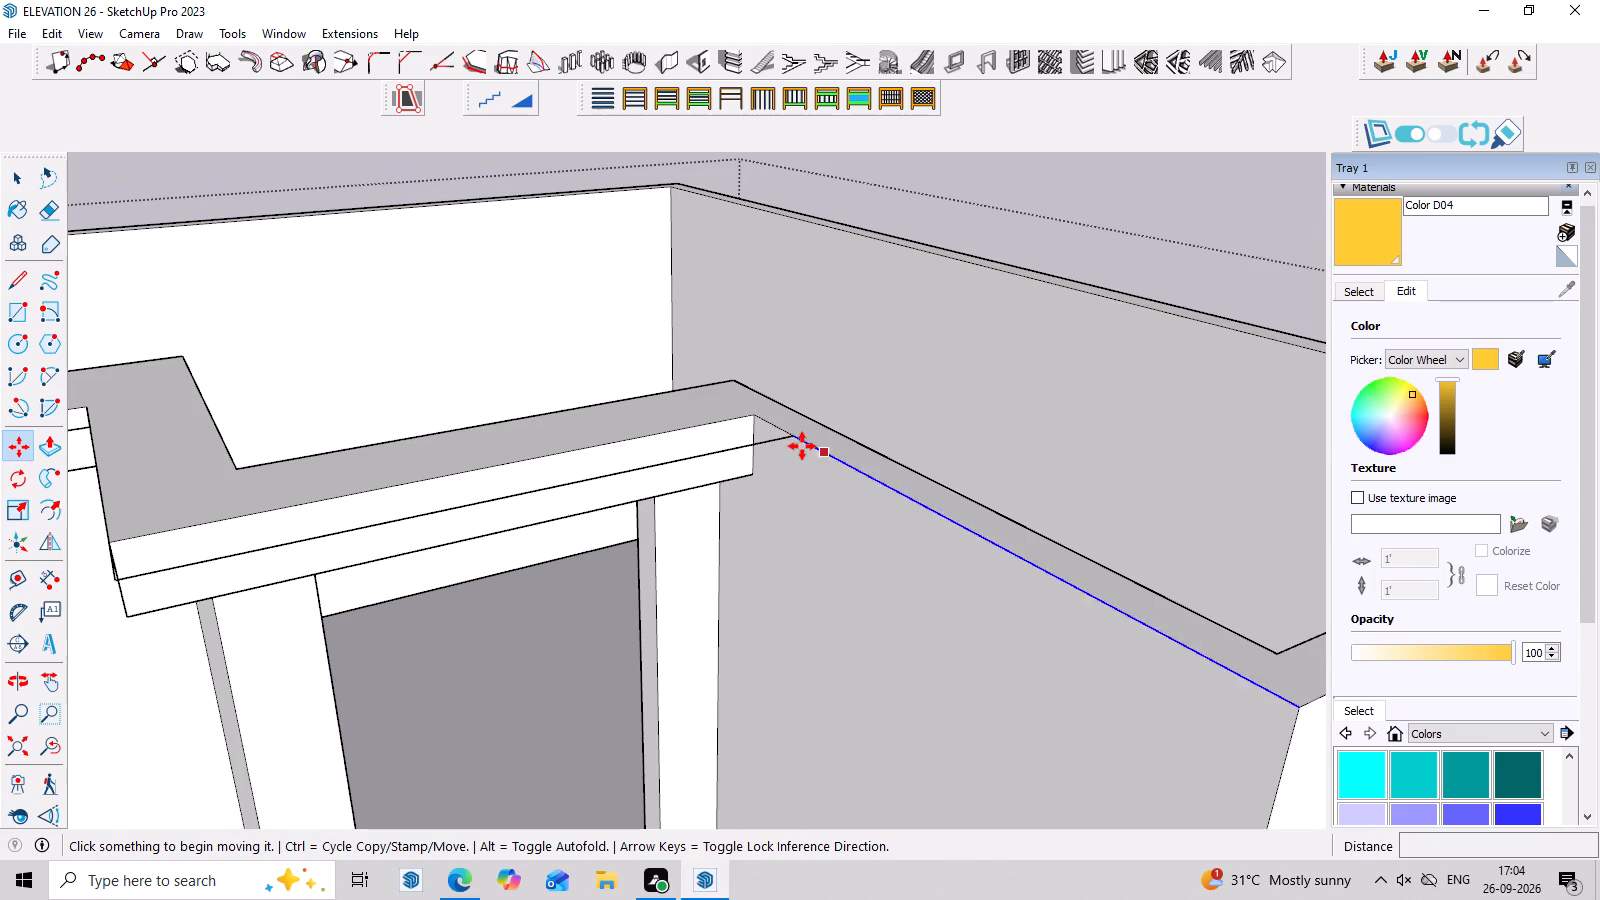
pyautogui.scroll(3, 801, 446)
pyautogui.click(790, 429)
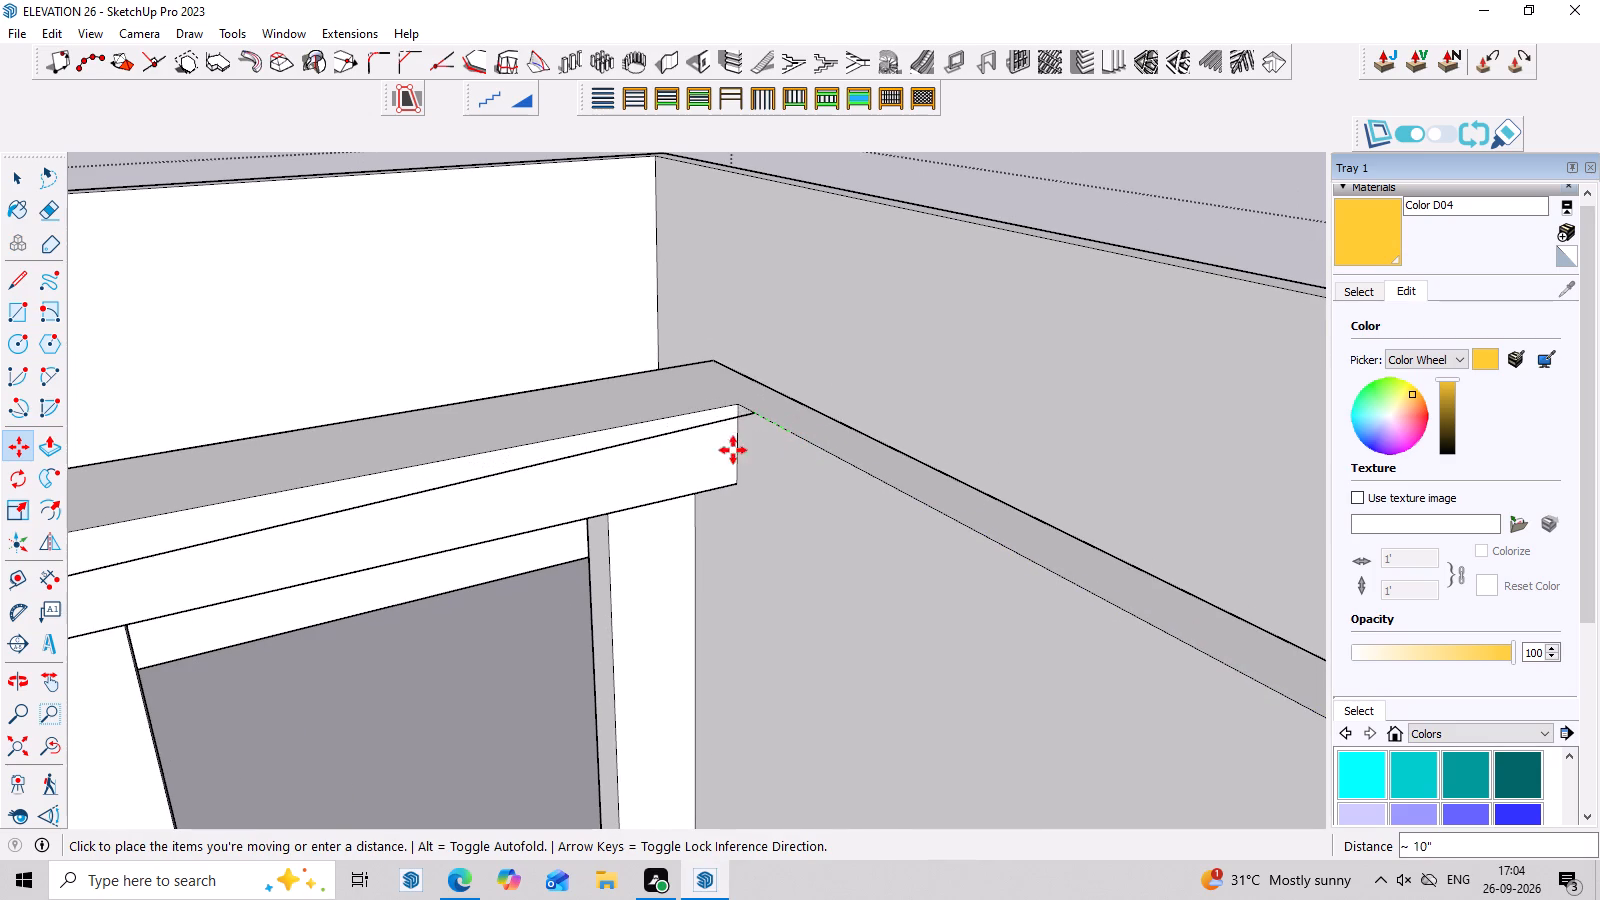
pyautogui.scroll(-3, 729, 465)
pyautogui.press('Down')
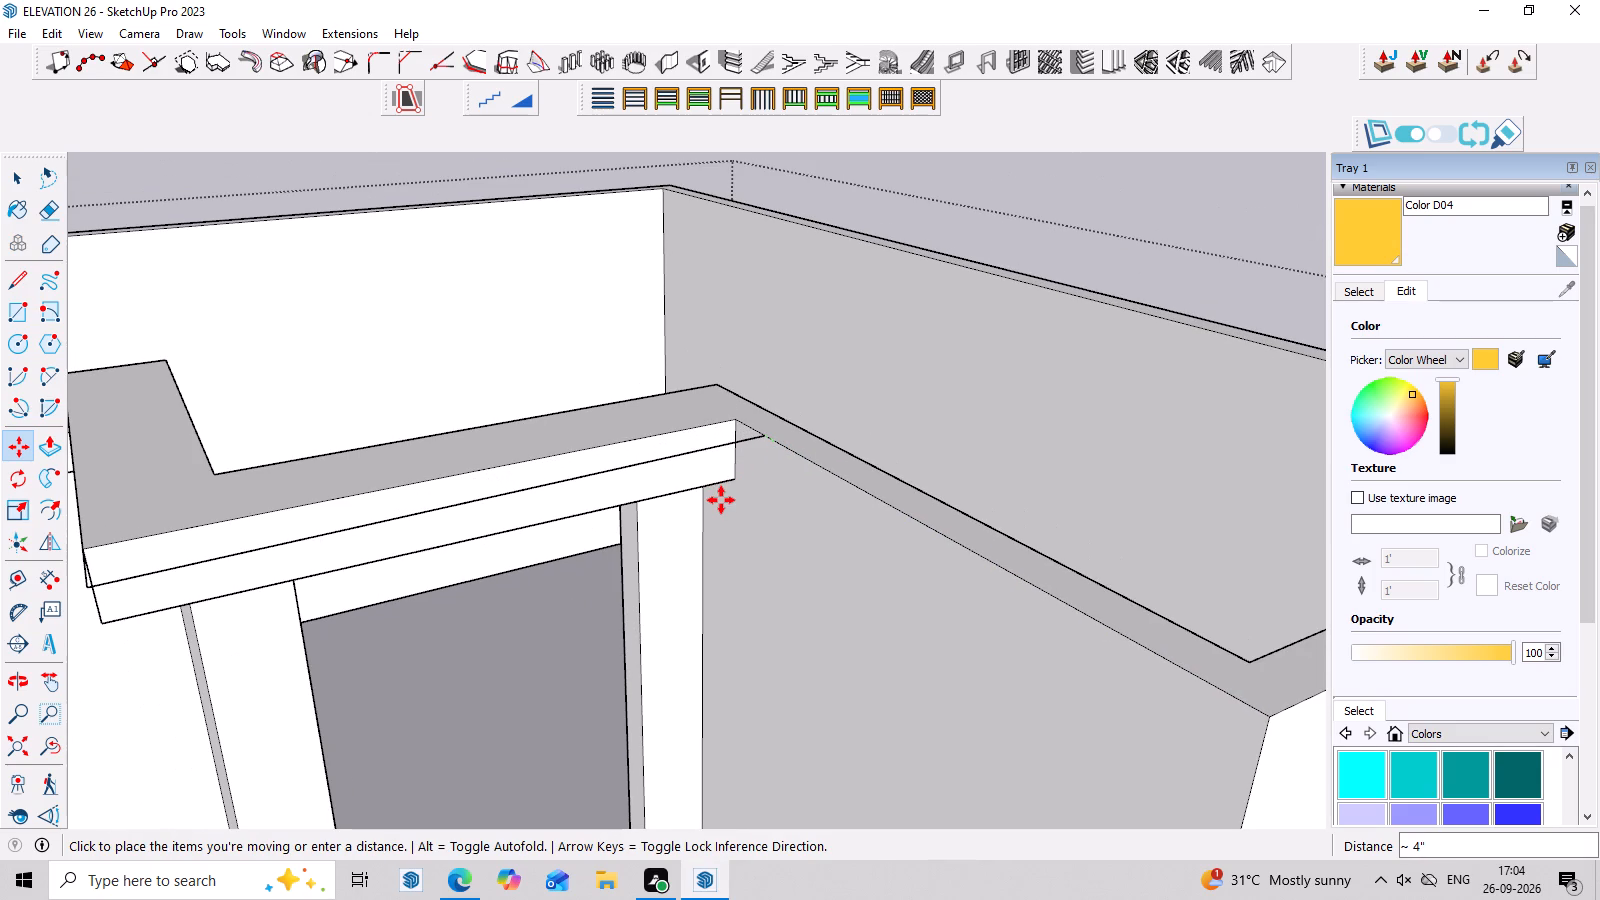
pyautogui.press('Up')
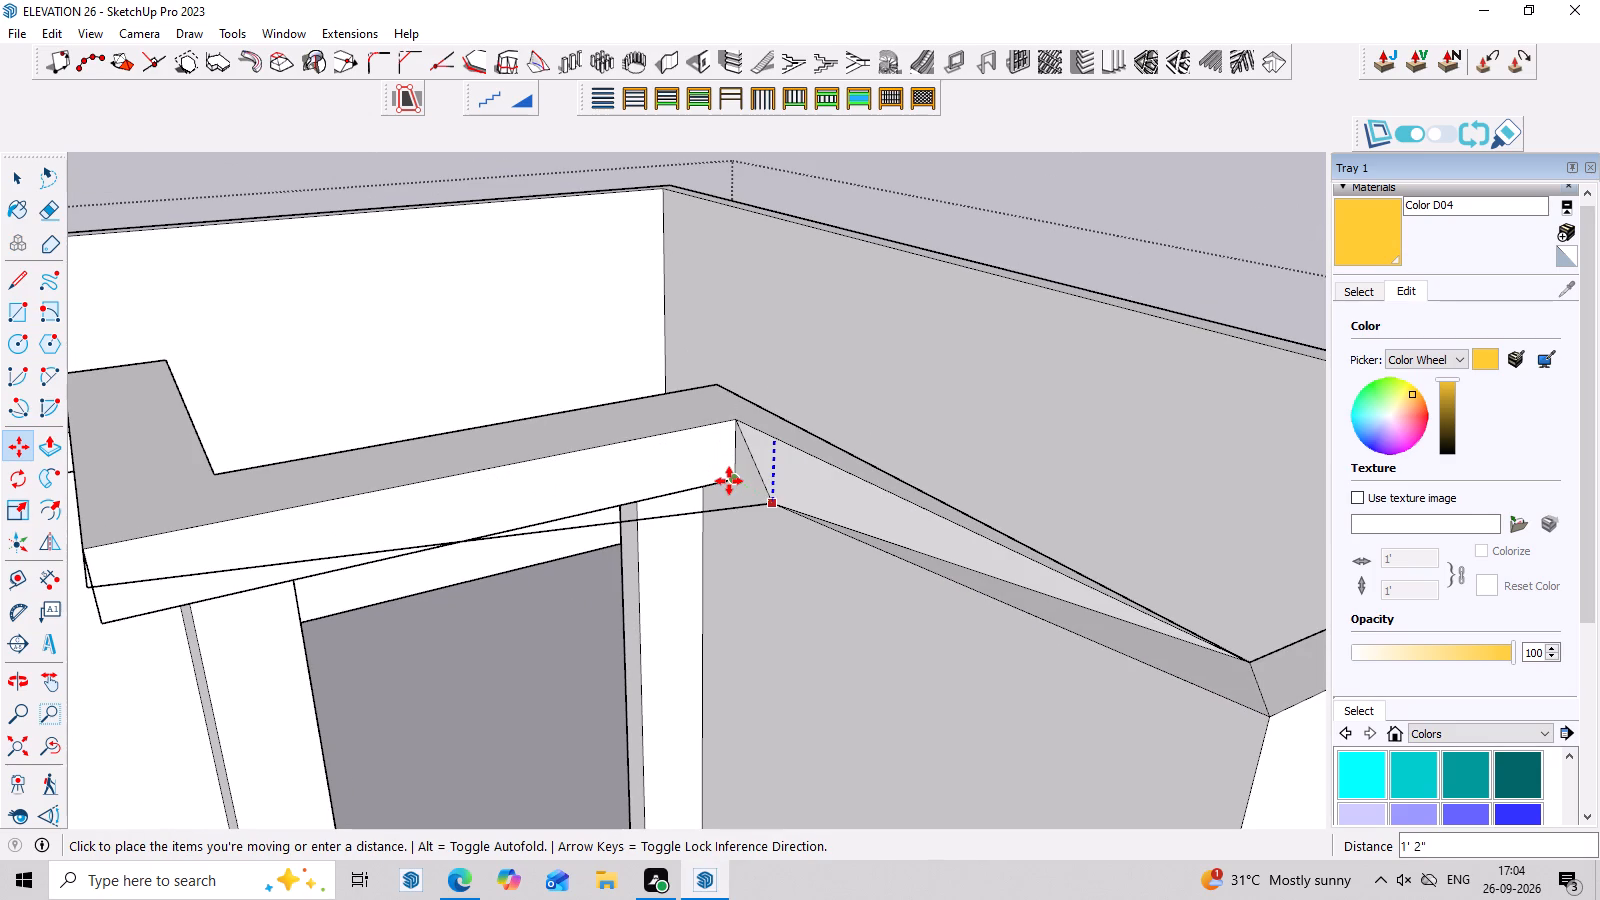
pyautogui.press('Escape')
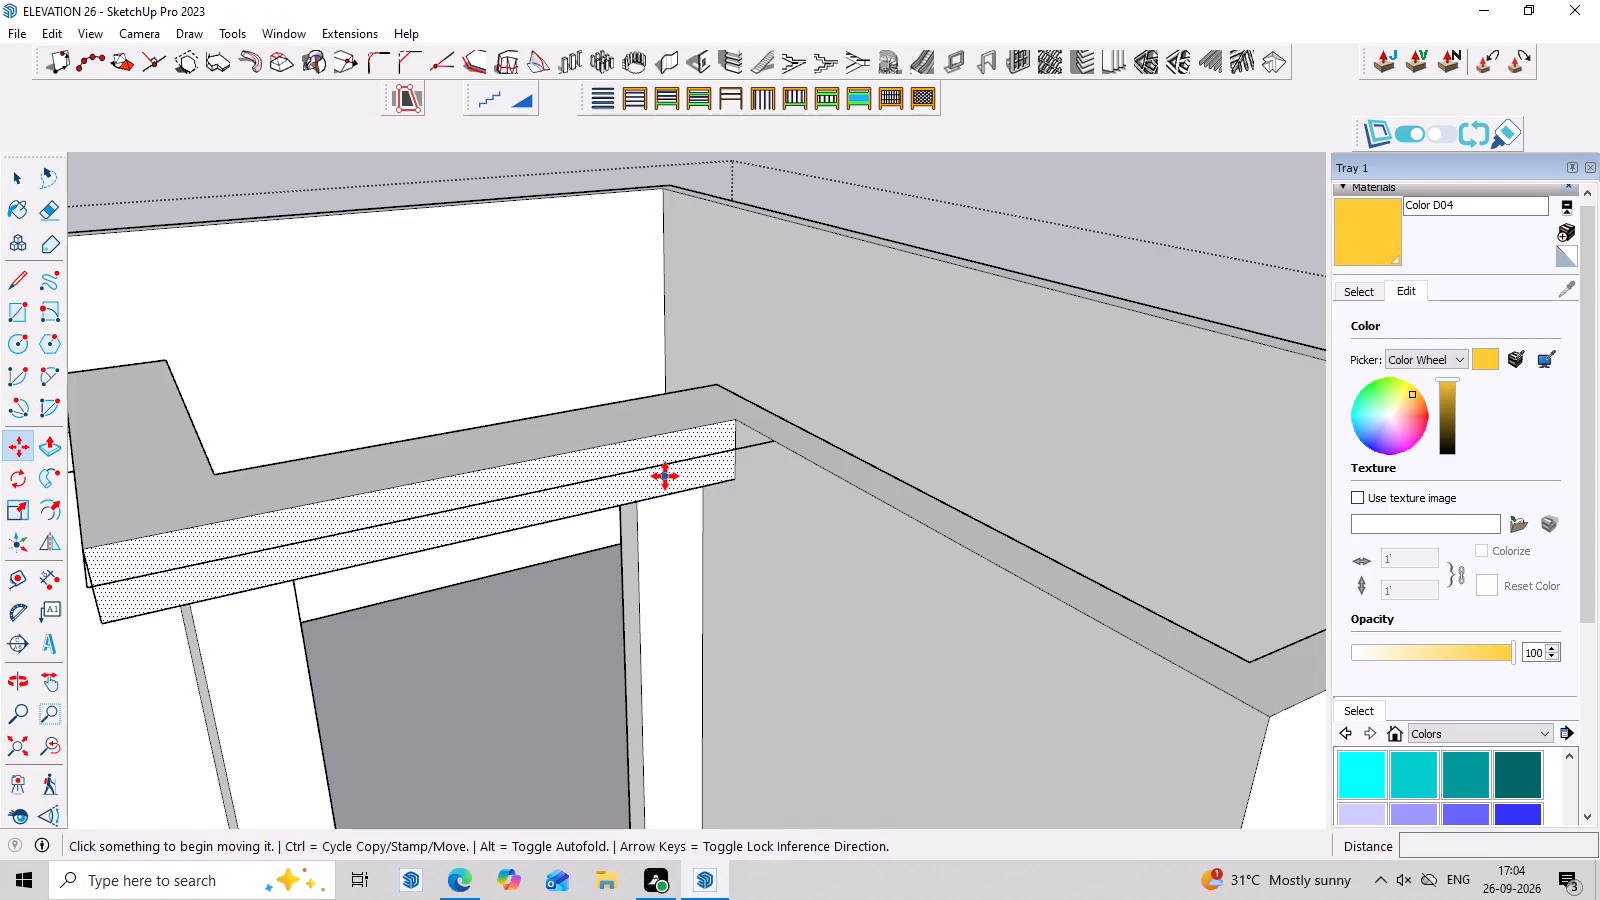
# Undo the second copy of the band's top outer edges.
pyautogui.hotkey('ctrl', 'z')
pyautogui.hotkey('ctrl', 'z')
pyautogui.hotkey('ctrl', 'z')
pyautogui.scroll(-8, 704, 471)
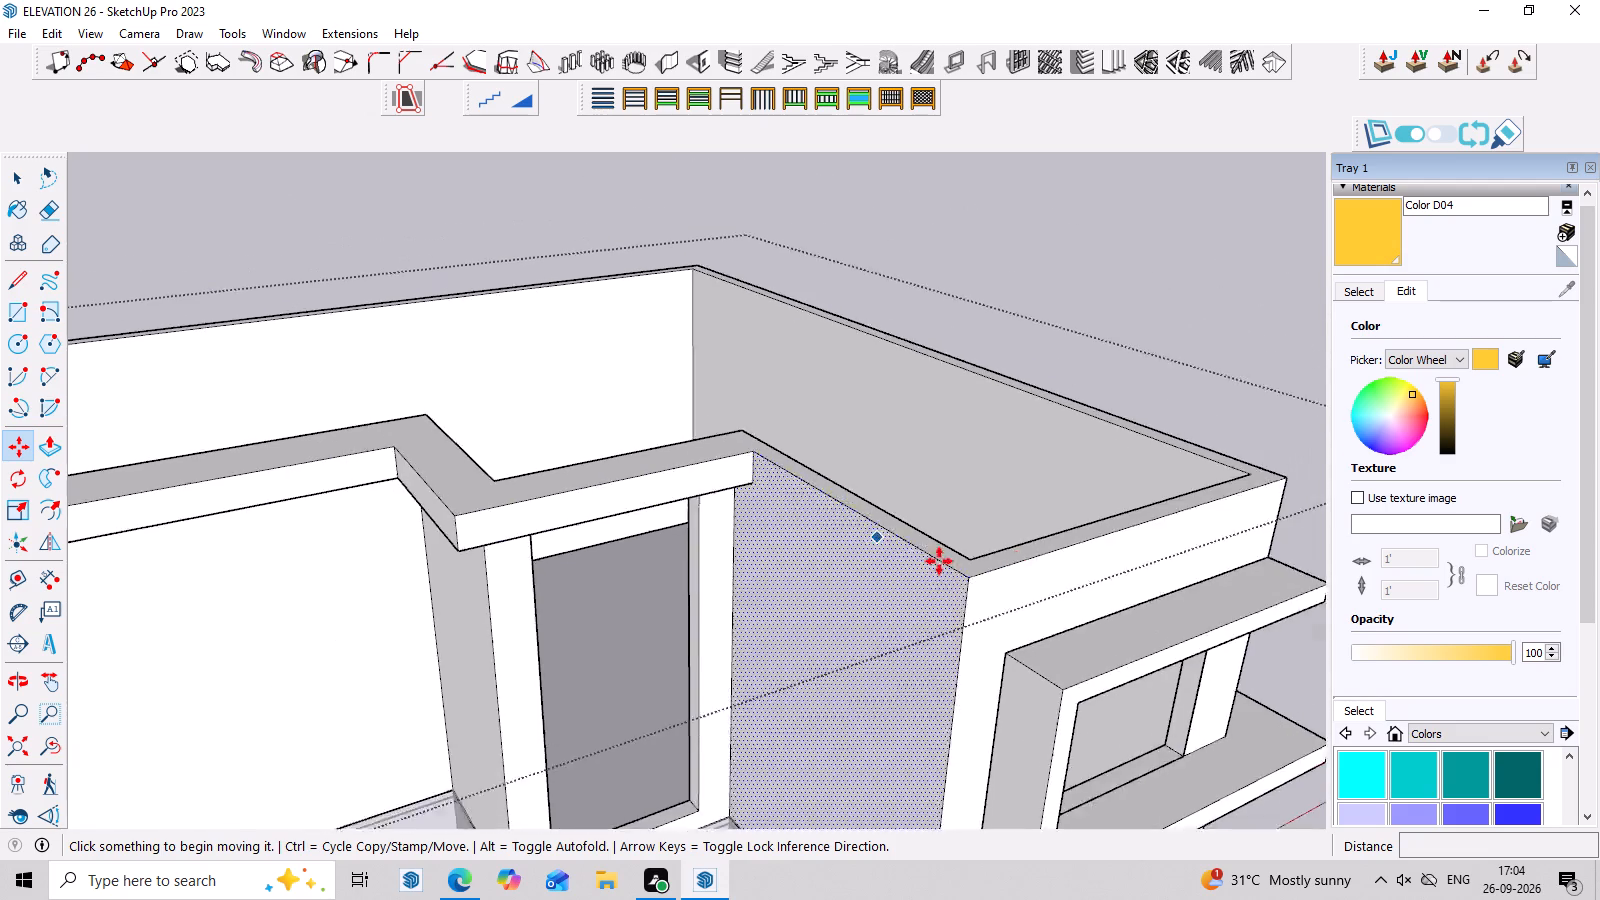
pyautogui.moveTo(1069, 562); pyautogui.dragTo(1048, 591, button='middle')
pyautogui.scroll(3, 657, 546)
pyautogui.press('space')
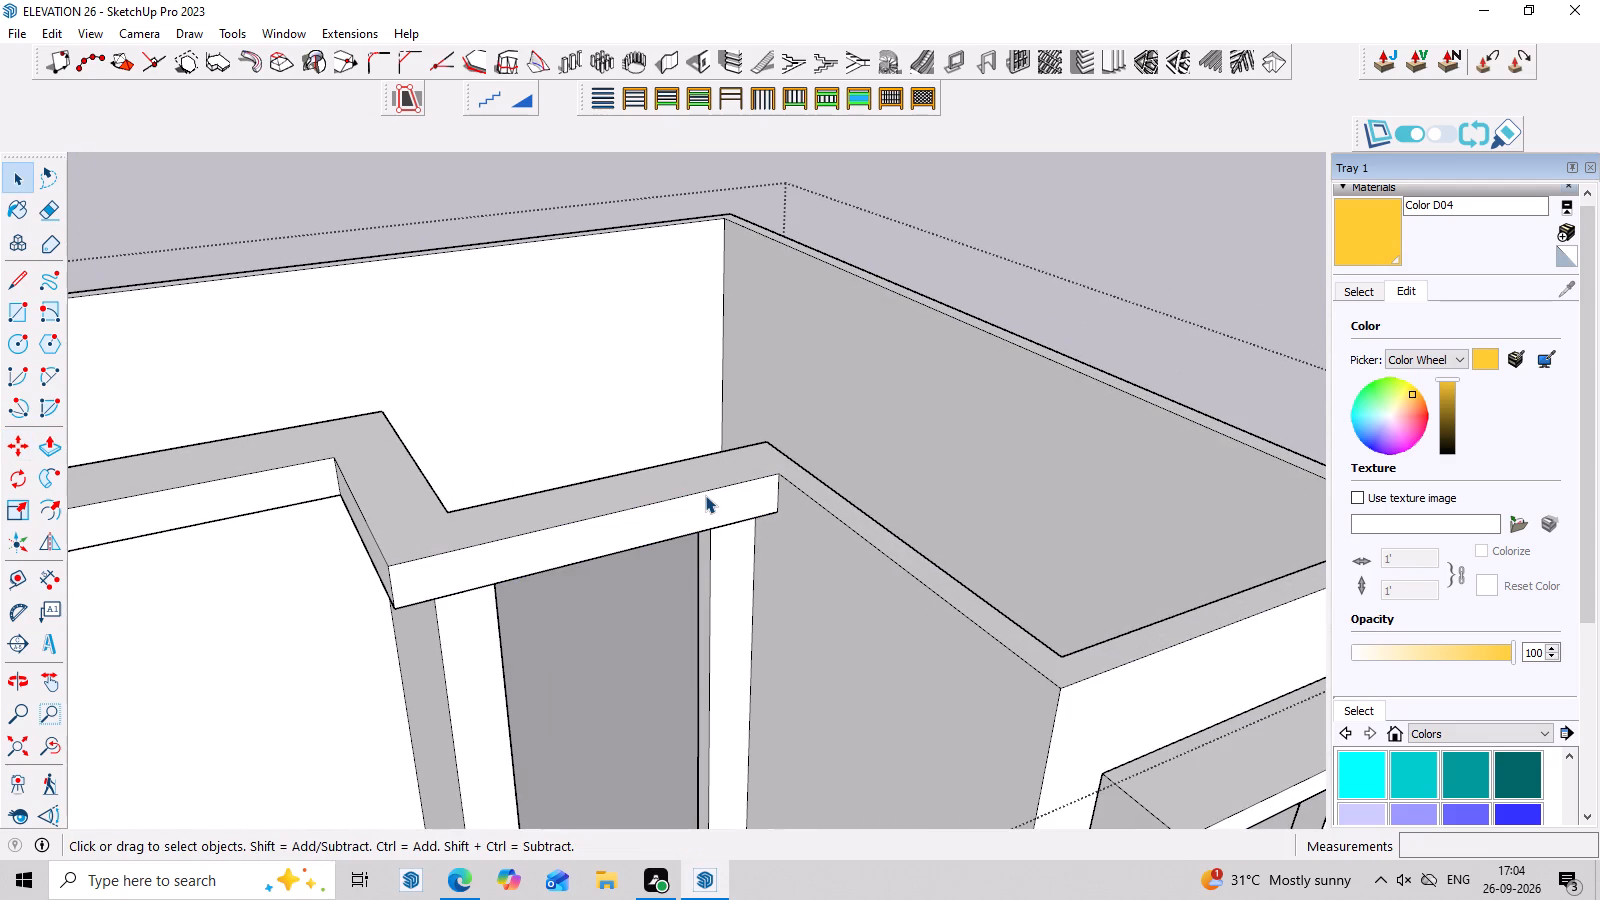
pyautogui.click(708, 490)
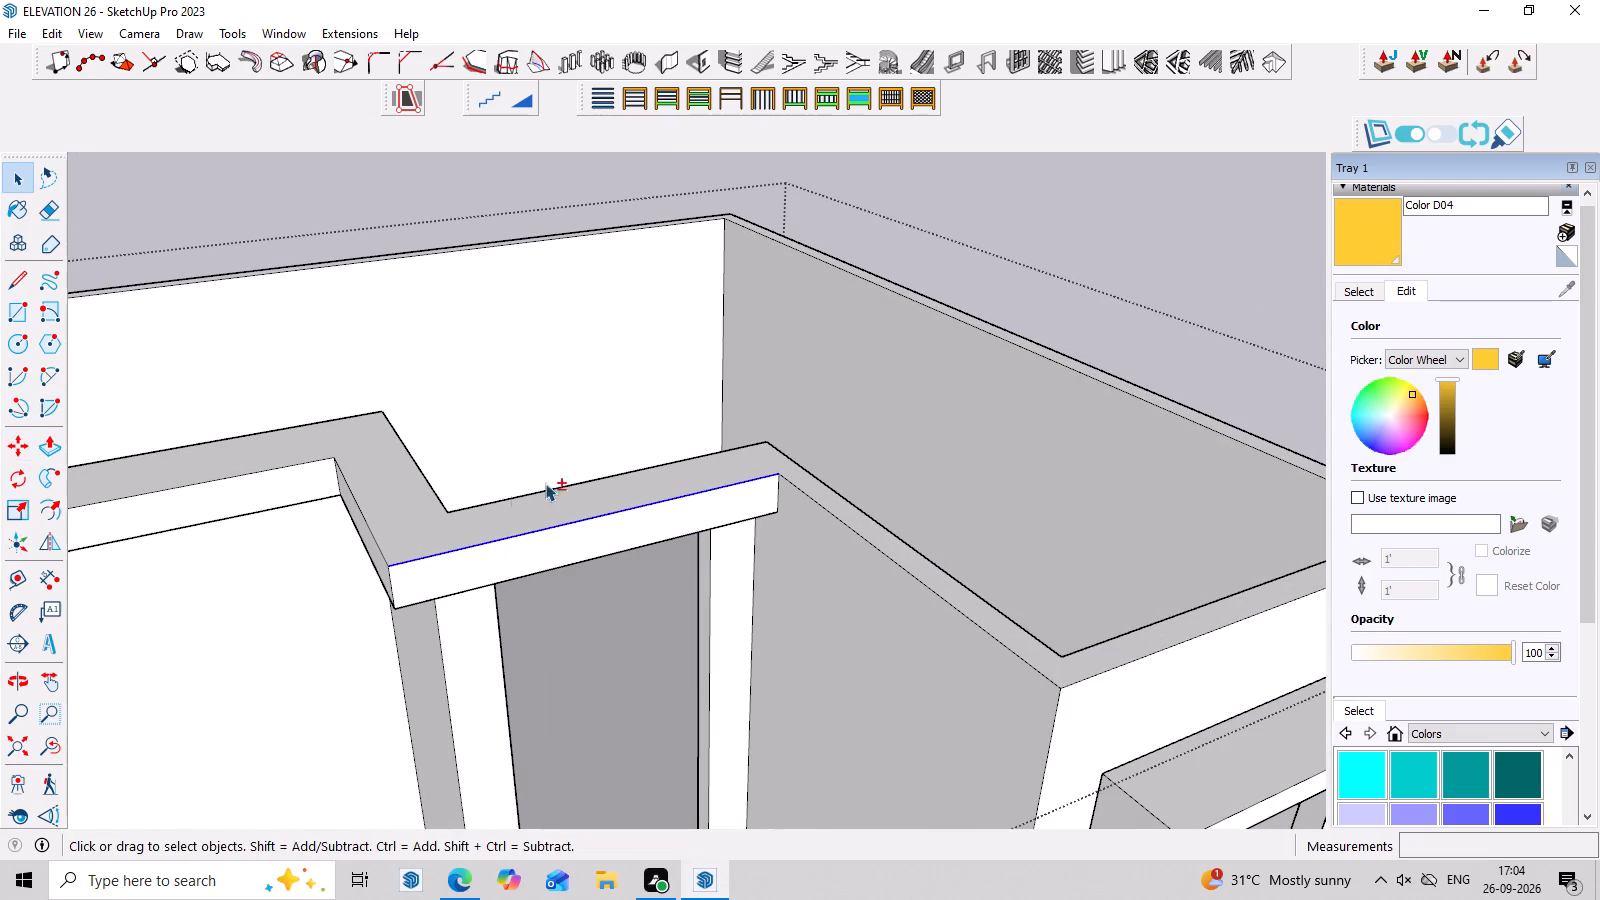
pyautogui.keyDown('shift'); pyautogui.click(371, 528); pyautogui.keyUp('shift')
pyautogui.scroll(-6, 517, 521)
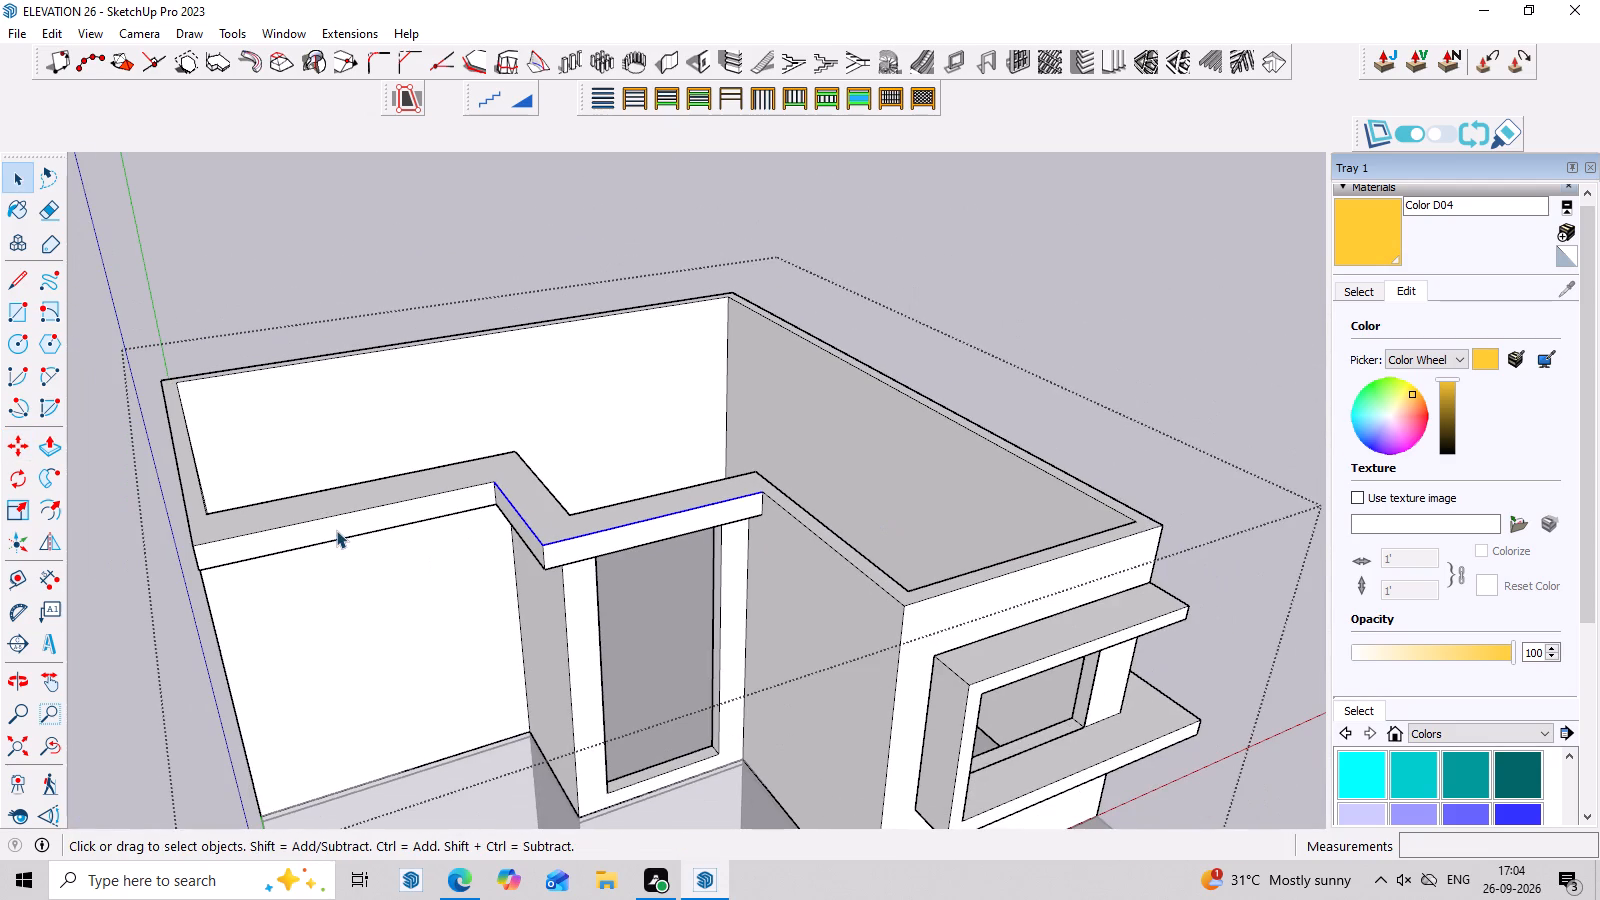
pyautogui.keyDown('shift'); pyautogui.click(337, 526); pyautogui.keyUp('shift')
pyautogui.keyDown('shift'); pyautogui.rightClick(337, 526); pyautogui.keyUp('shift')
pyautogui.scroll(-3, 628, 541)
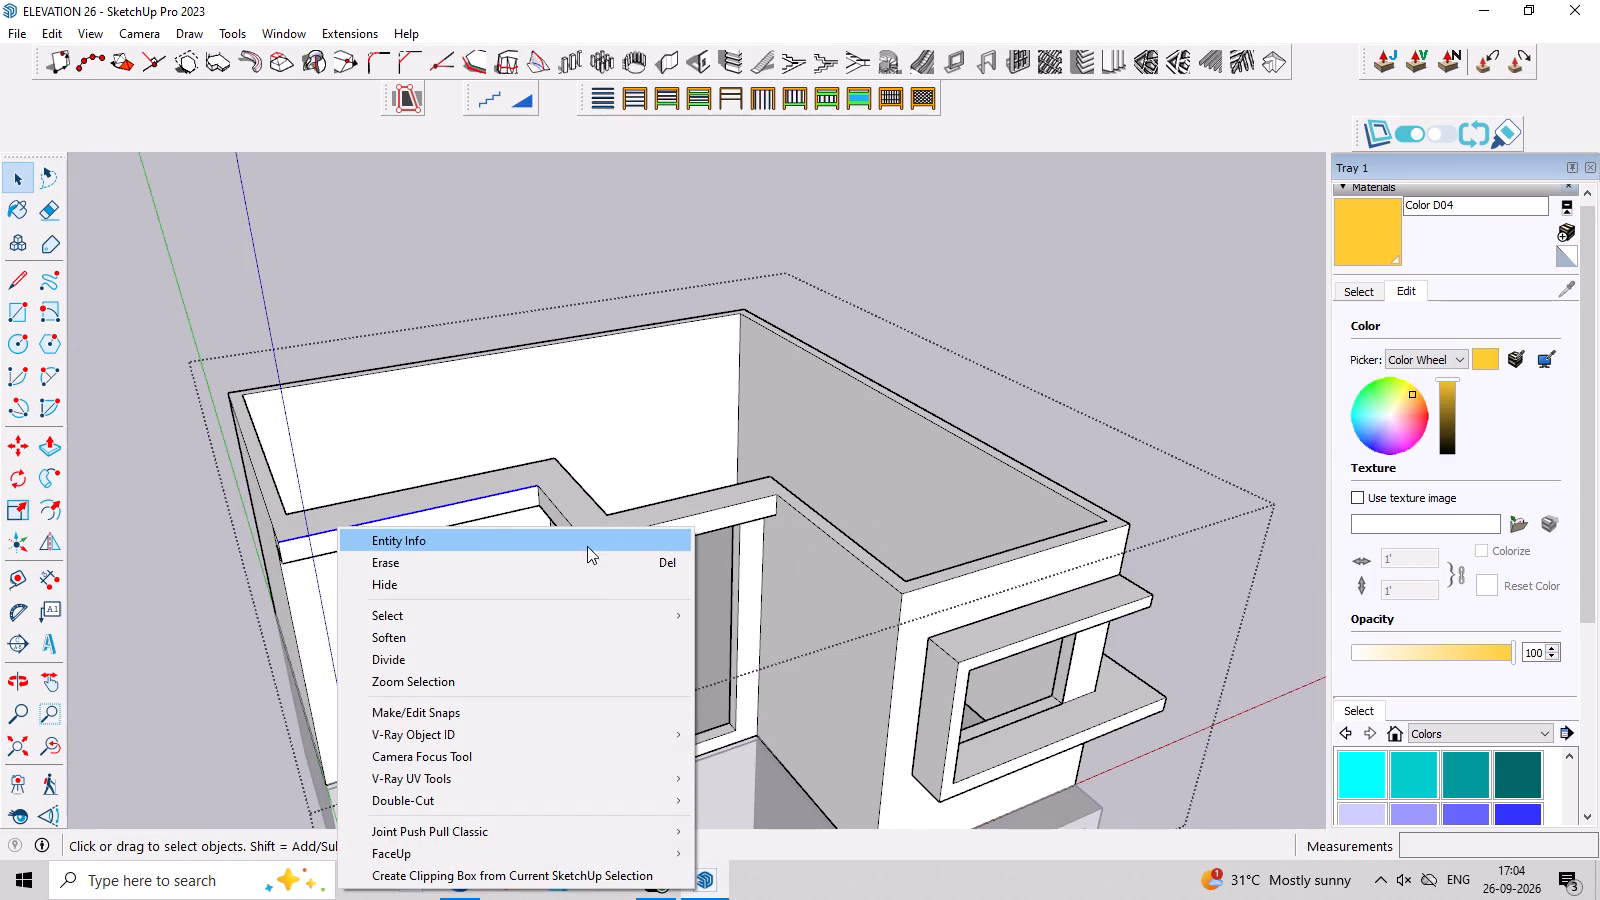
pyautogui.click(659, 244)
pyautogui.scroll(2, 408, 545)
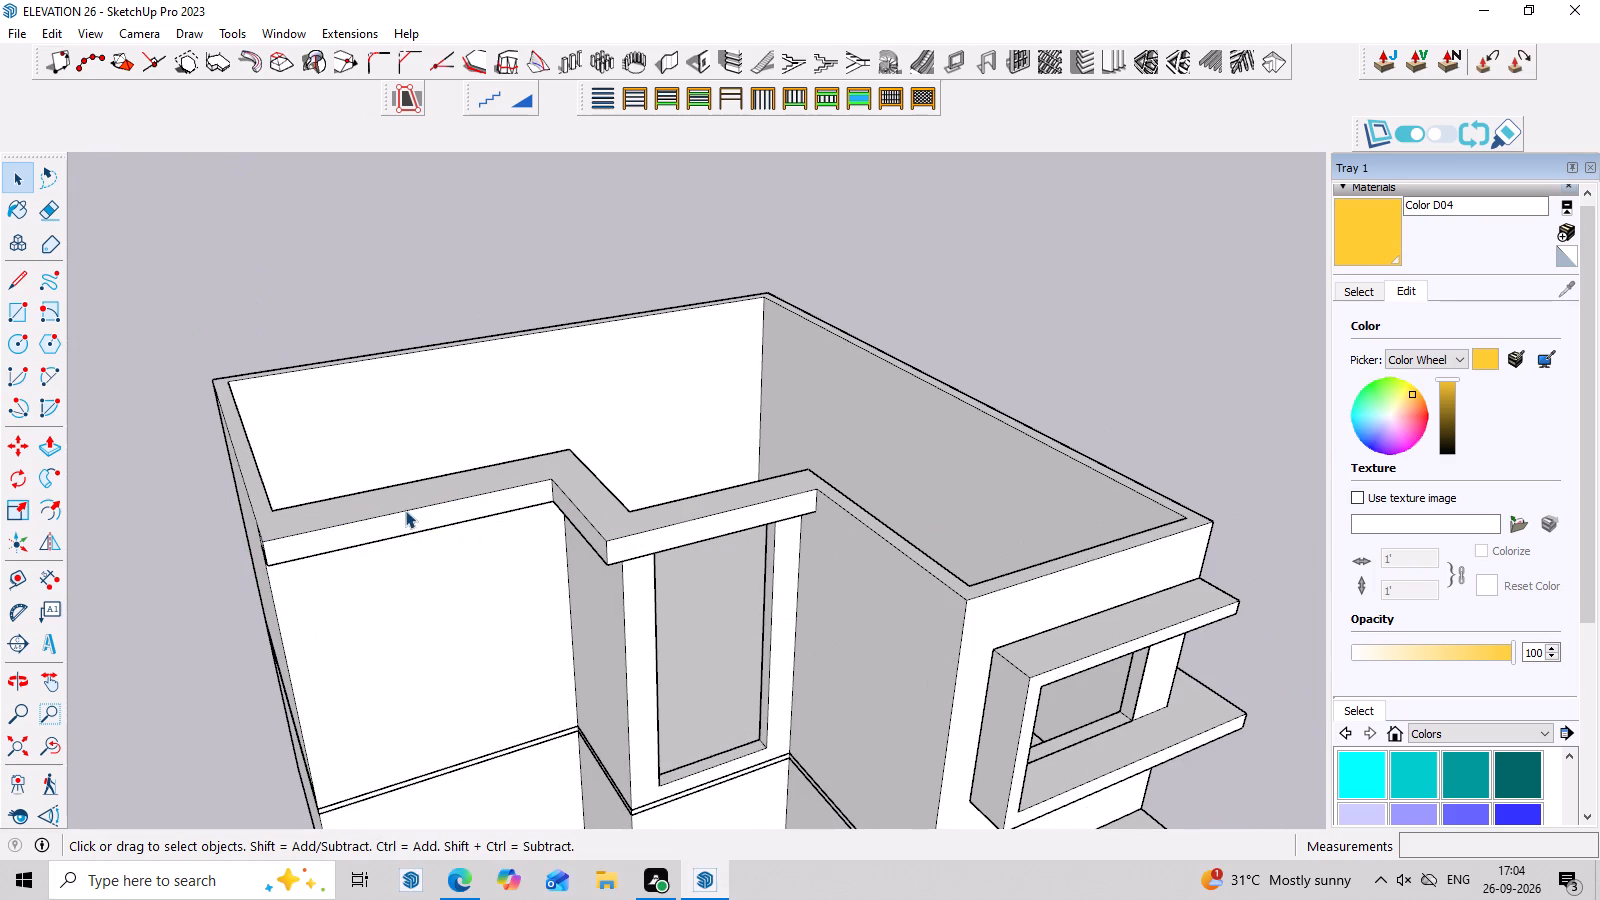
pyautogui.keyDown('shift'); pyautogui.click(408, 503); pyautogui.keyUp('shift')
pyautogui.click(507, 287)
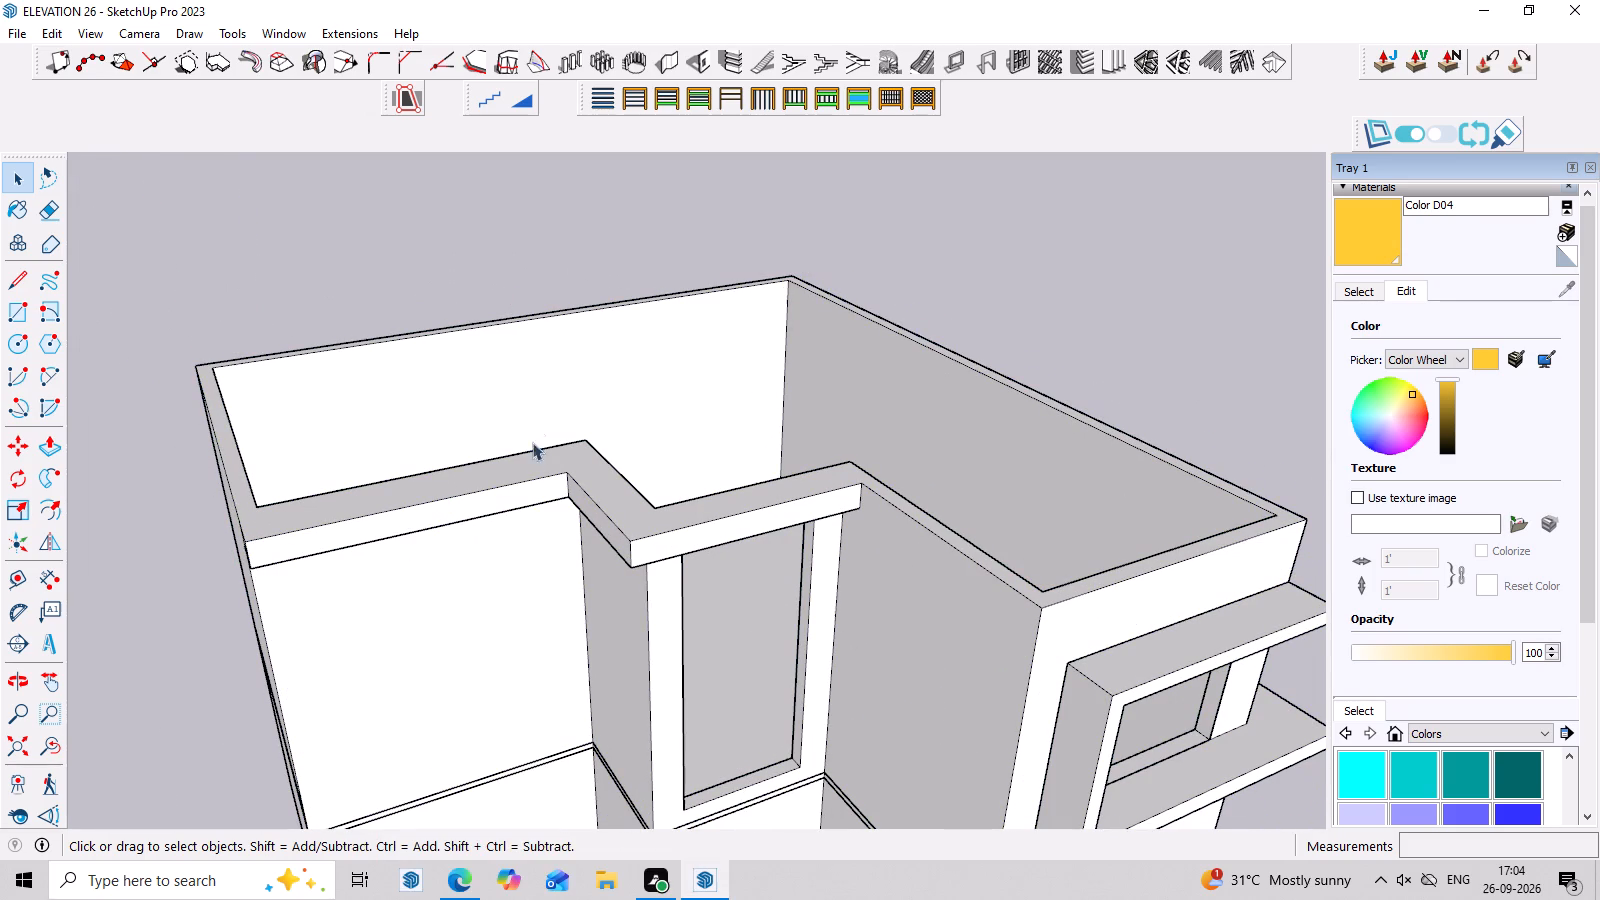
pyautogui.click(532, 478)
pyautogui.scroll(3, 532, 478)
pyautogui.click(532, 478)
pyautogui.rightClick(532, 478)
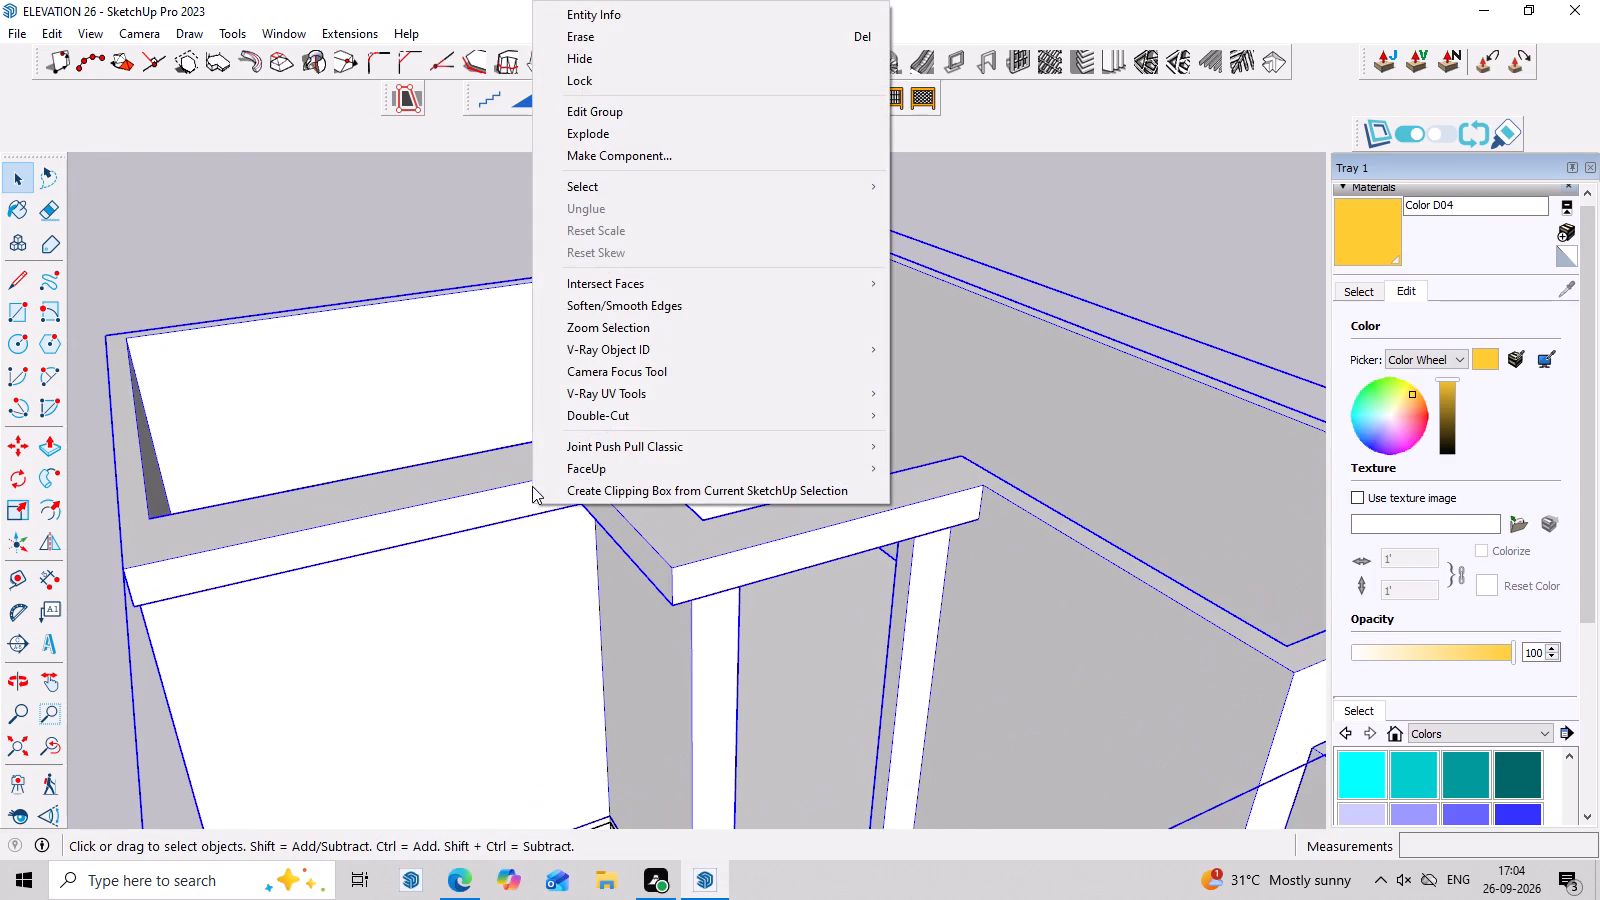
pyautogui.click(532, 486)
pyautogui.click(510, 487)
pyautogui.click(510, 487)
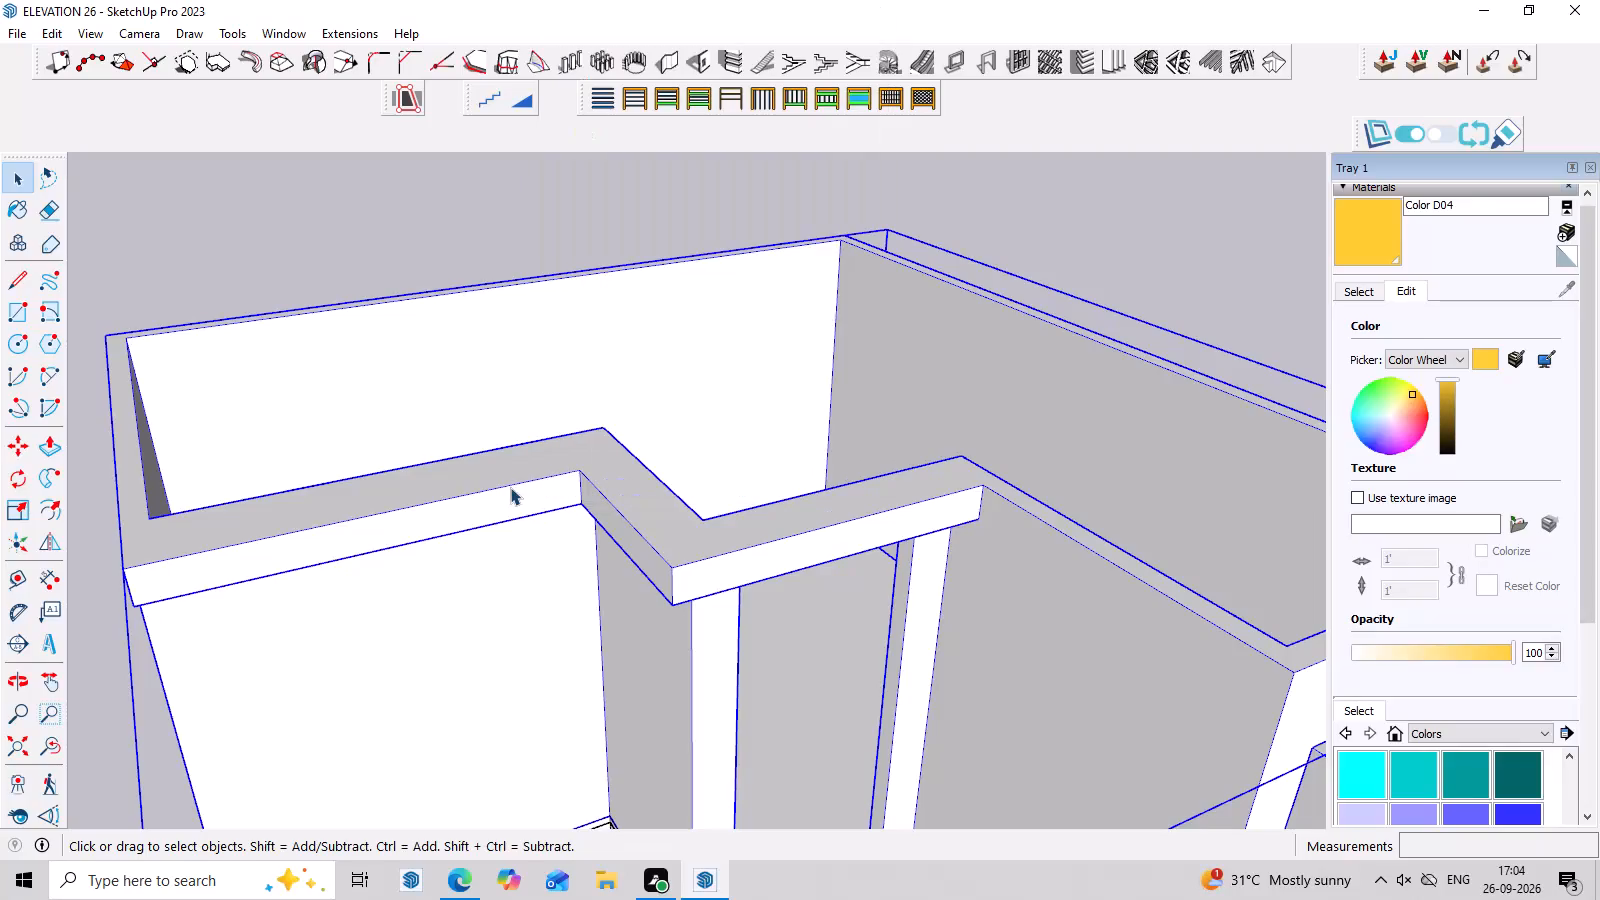
# Copy the parapet band's top outer edges over the plain wall, the return and the tall opening 2" down its outer faces.
pyautogui.click(513, 480)
pyautogui.tripleClick(514, 486)
pyautogui.click(514, 486)
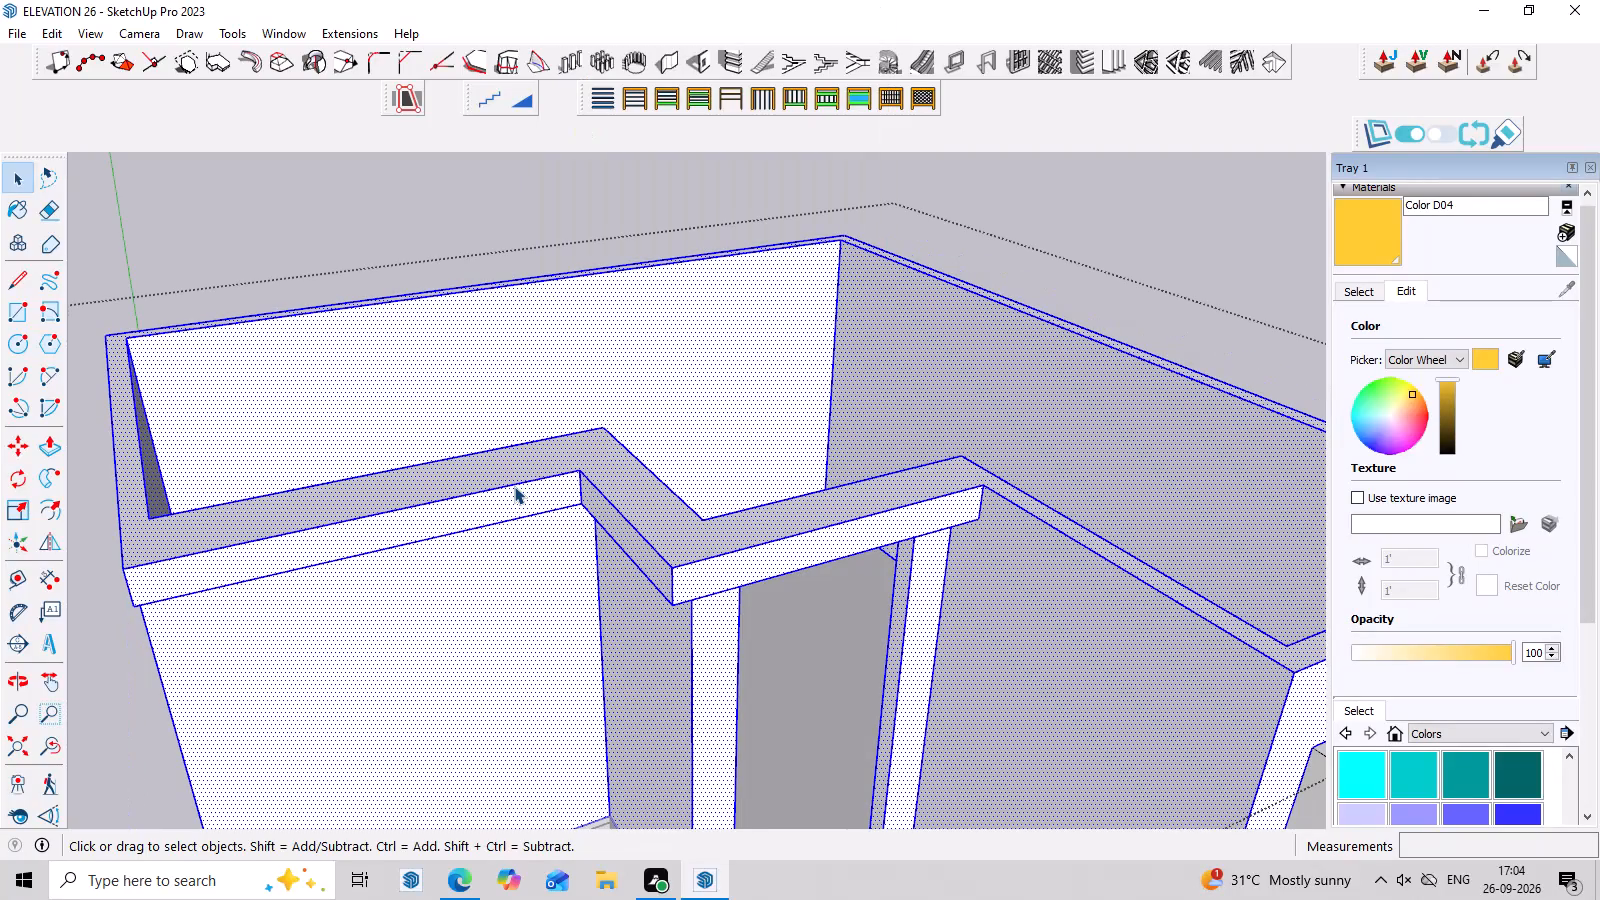
pyautogui.click(514, 486)
pyautogui.click(513, 486)
pyautogui.click(508, 525)
pyautogui.click(513, 485)
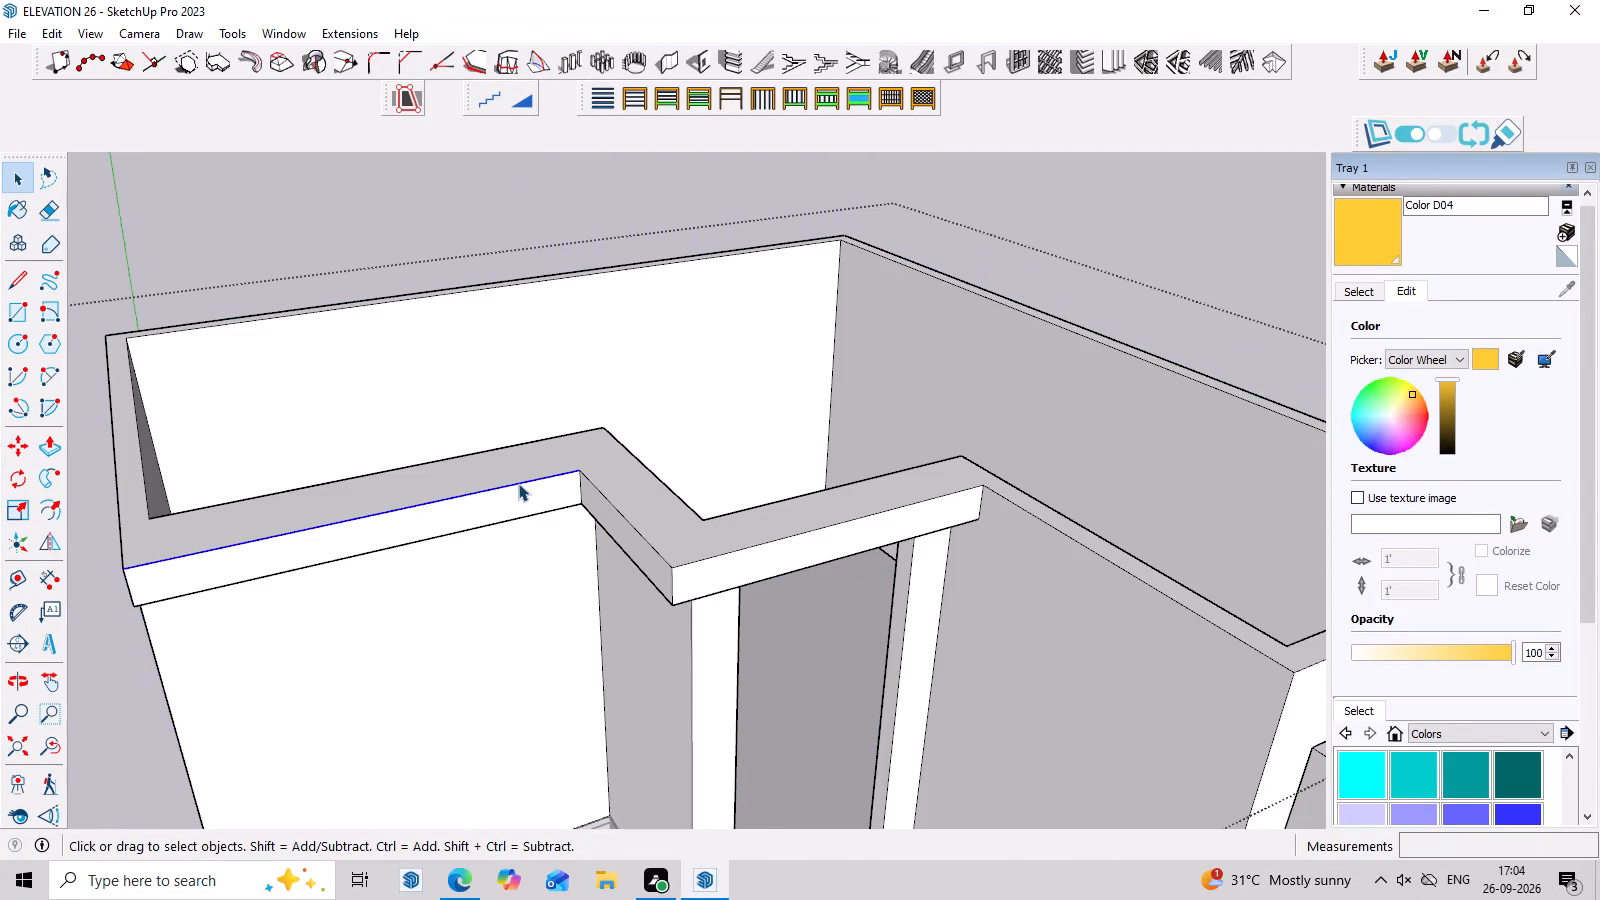
pyautogui.keyDown('shift'); pyautogui.click(633, 528); pyautogui.keyUp('shift')
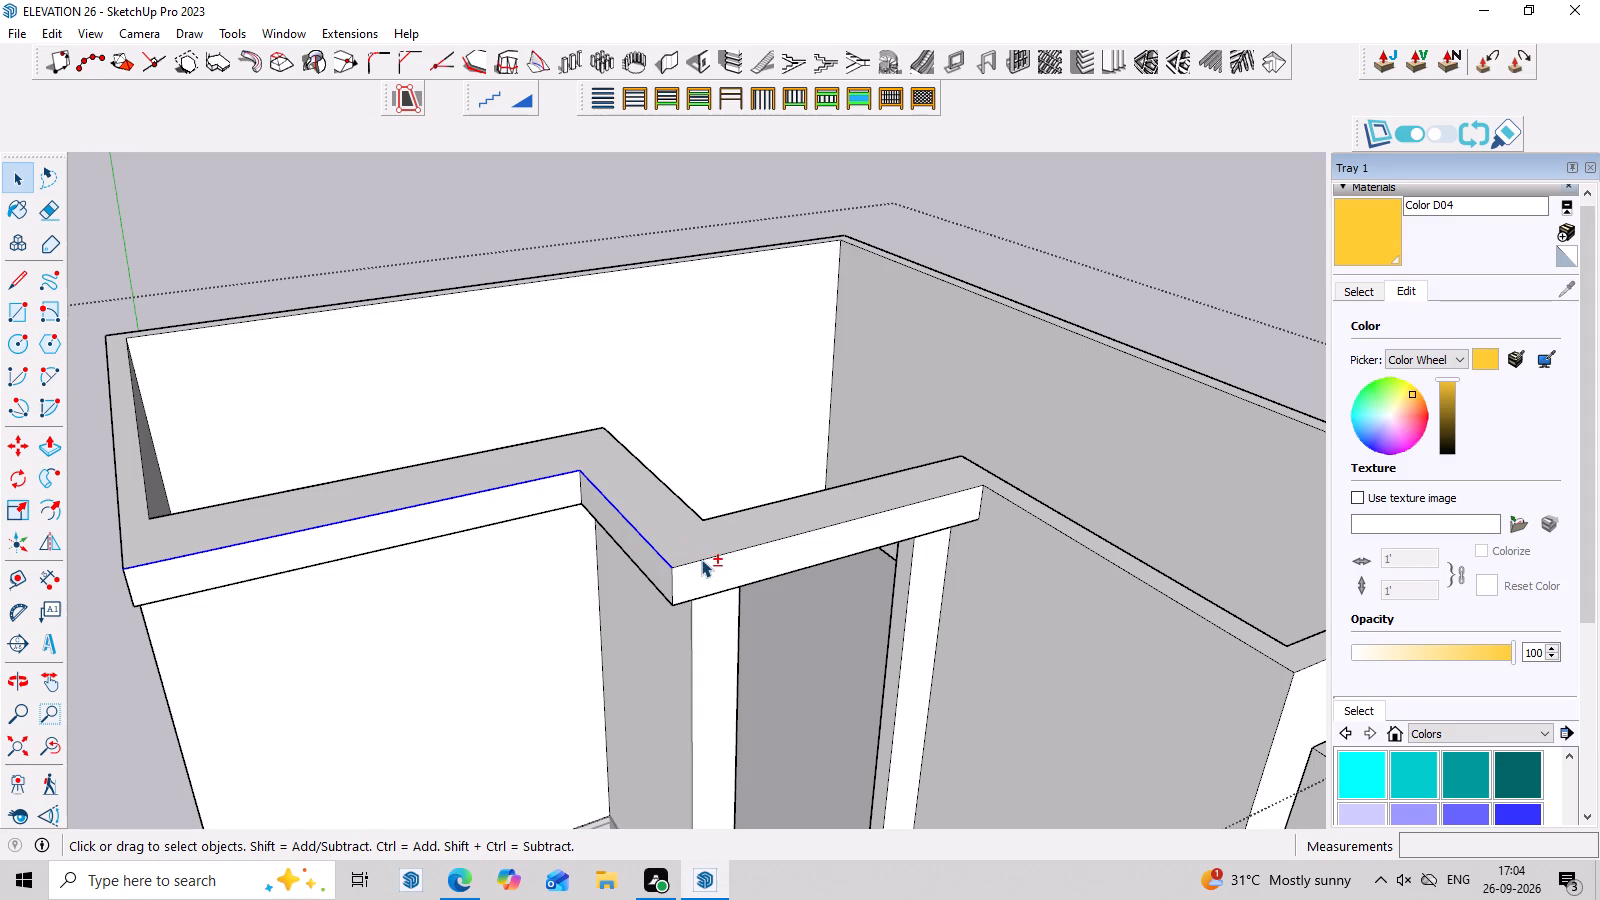
pyautogui.keyDown('shift'); pyautogui.click(701, 559); pyautogui.keyUp('shift')
pyautogui.moveTo(1108, 551); pyautogui.dragTo(893, 544, button='middle')
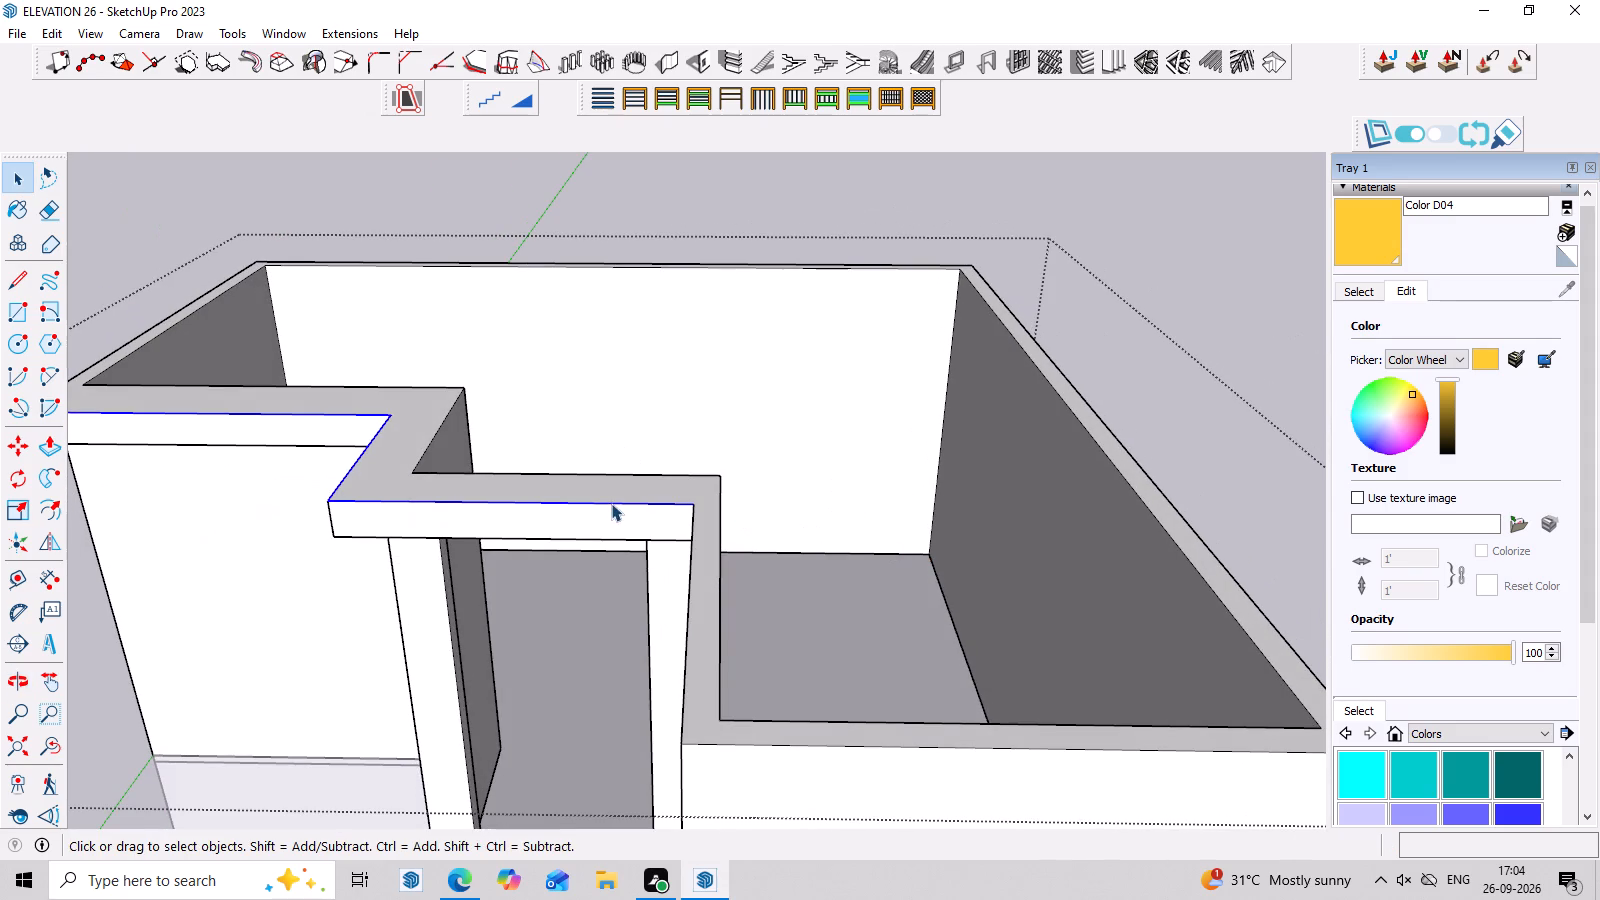
pyautogui.press('m')
pyautogui.moveTo(645, 578); pyautogui.dragTo(782, 488, button='middle')
pyautogui.scroll(3, 989, 215)
pyautogui.scroll(3, 950, 319)
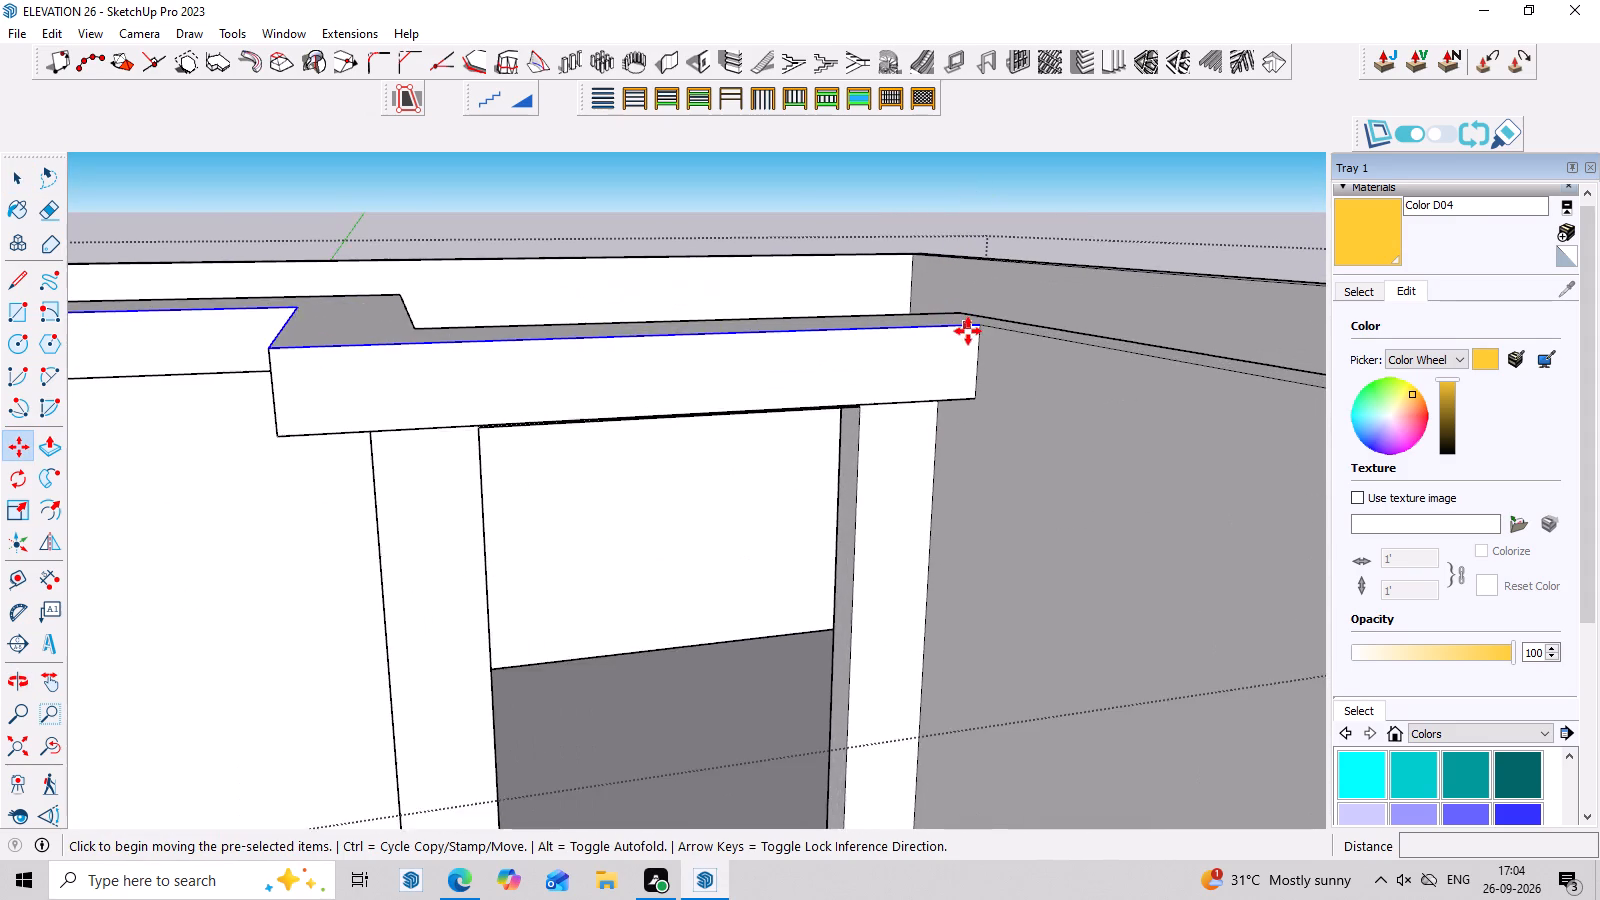
pyautogui.scroll(8, 970, 331)
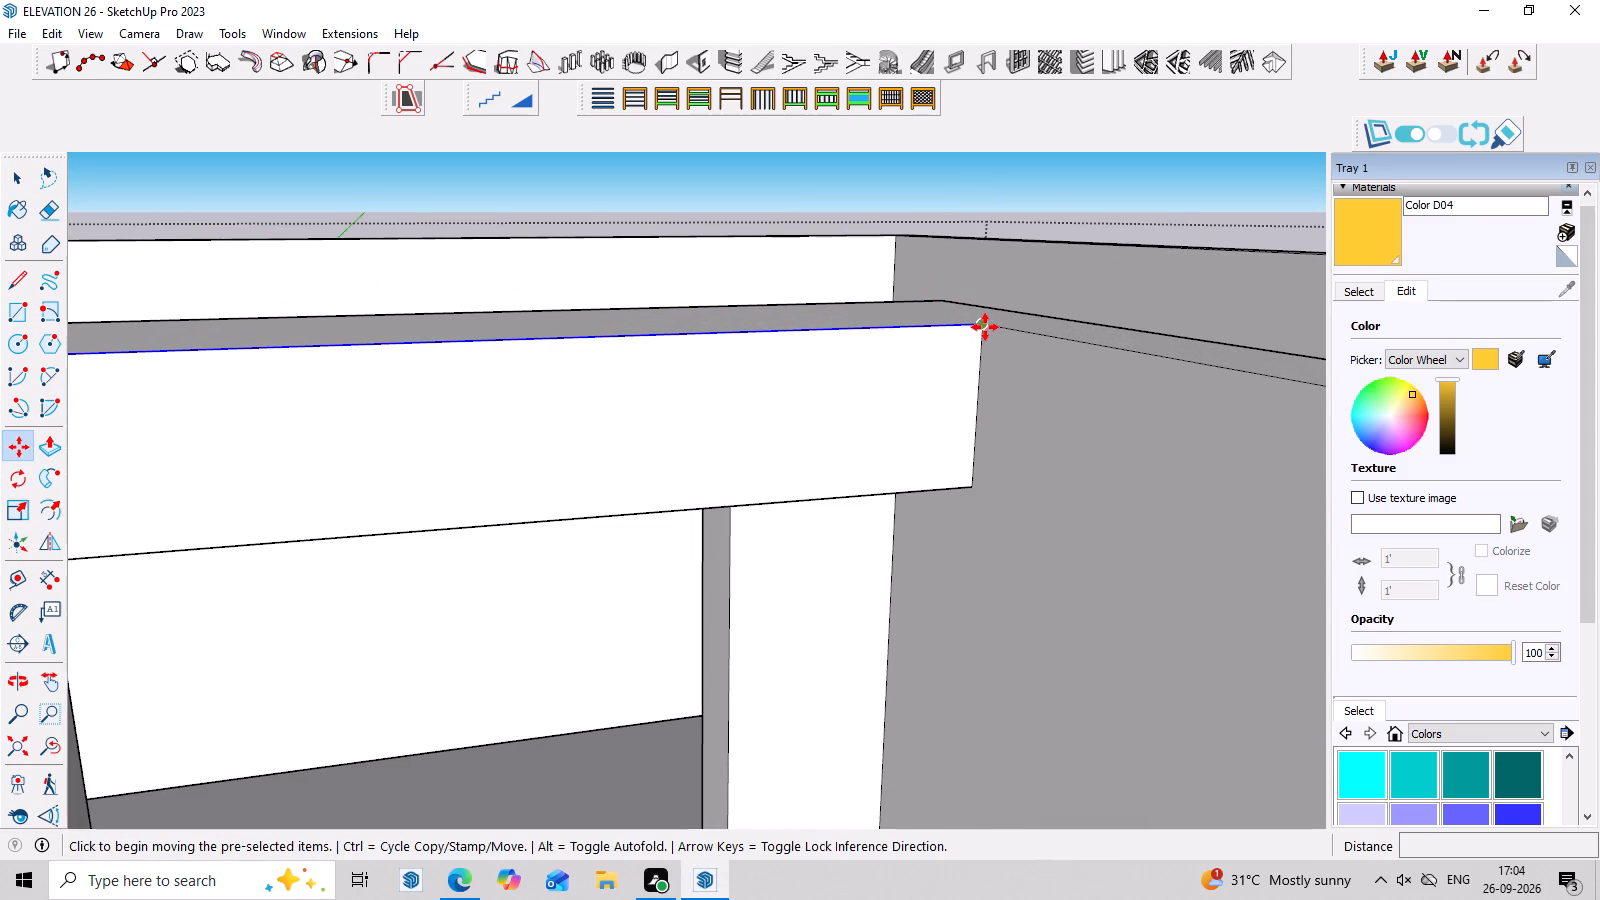
pyautogui.click(984, 324)
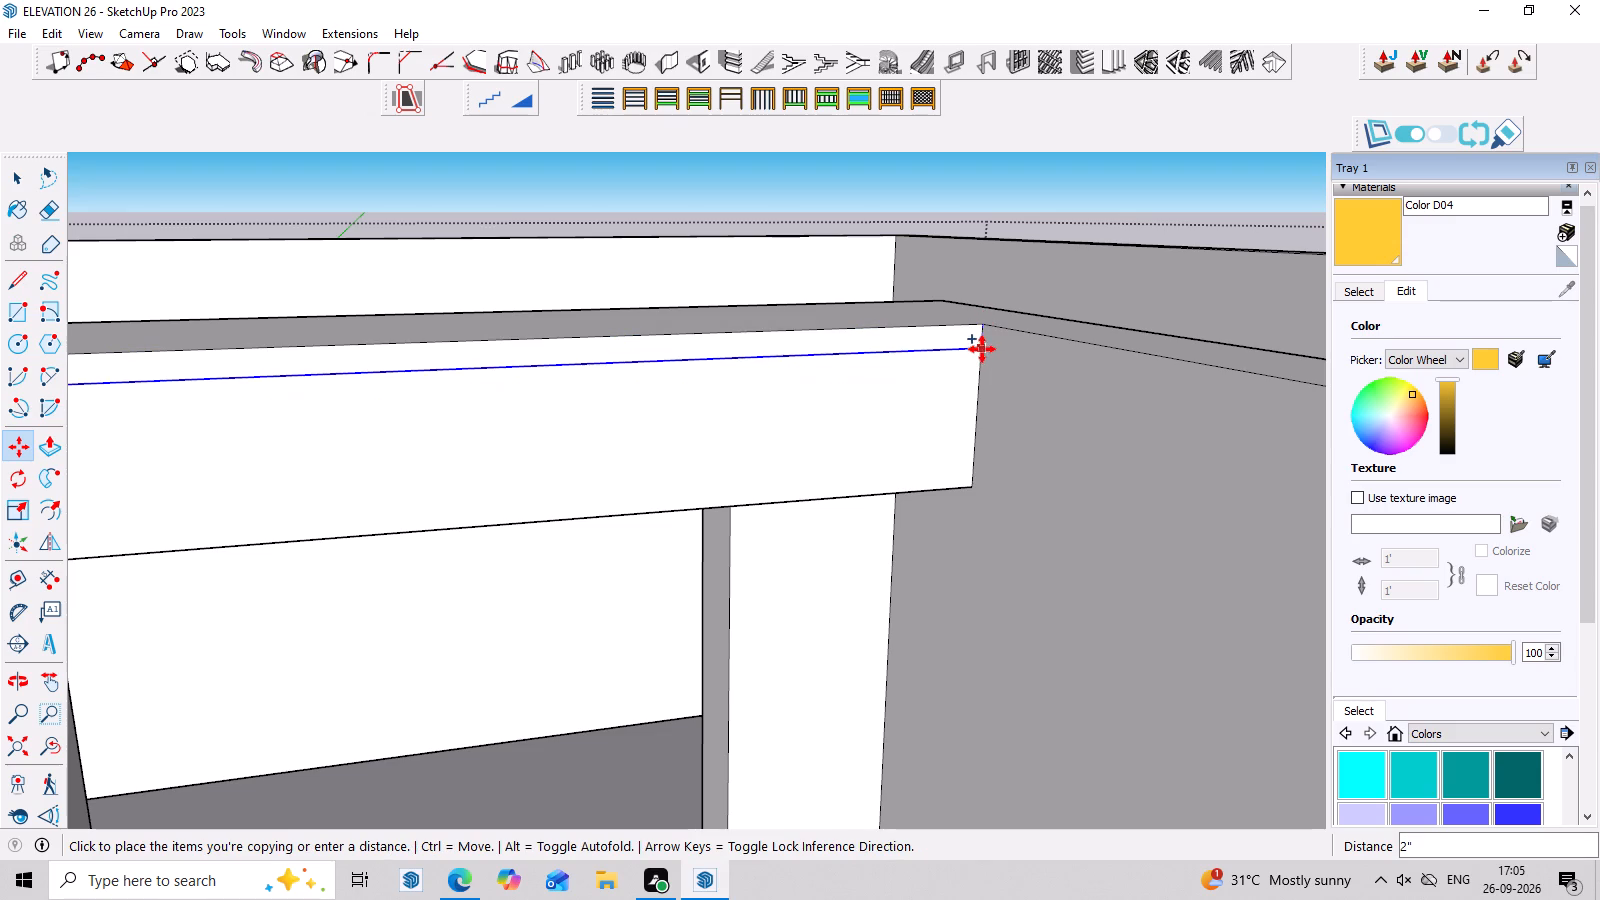
pyautogui.click(982, 349)
pyautogui.scroll(-15, 824, 364)
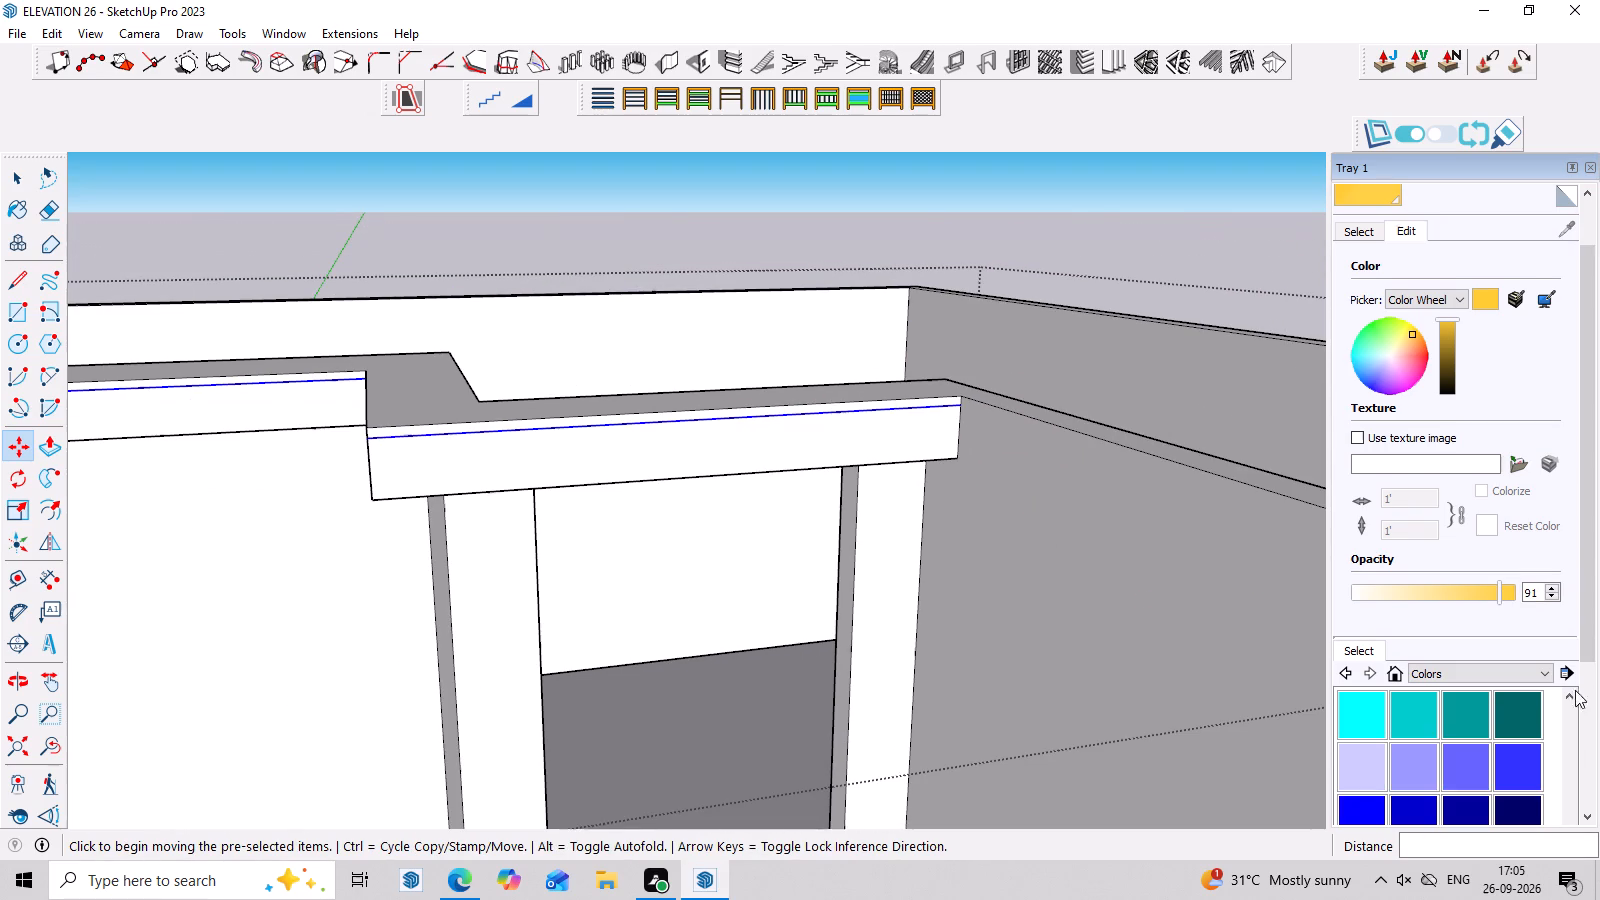
pyautogui.moveTo(1599, 685); pyautogui.dragTo(1599, 658, button='middle')
pyautogui.press('space')
pyautogui.doubleClick(671, 224)
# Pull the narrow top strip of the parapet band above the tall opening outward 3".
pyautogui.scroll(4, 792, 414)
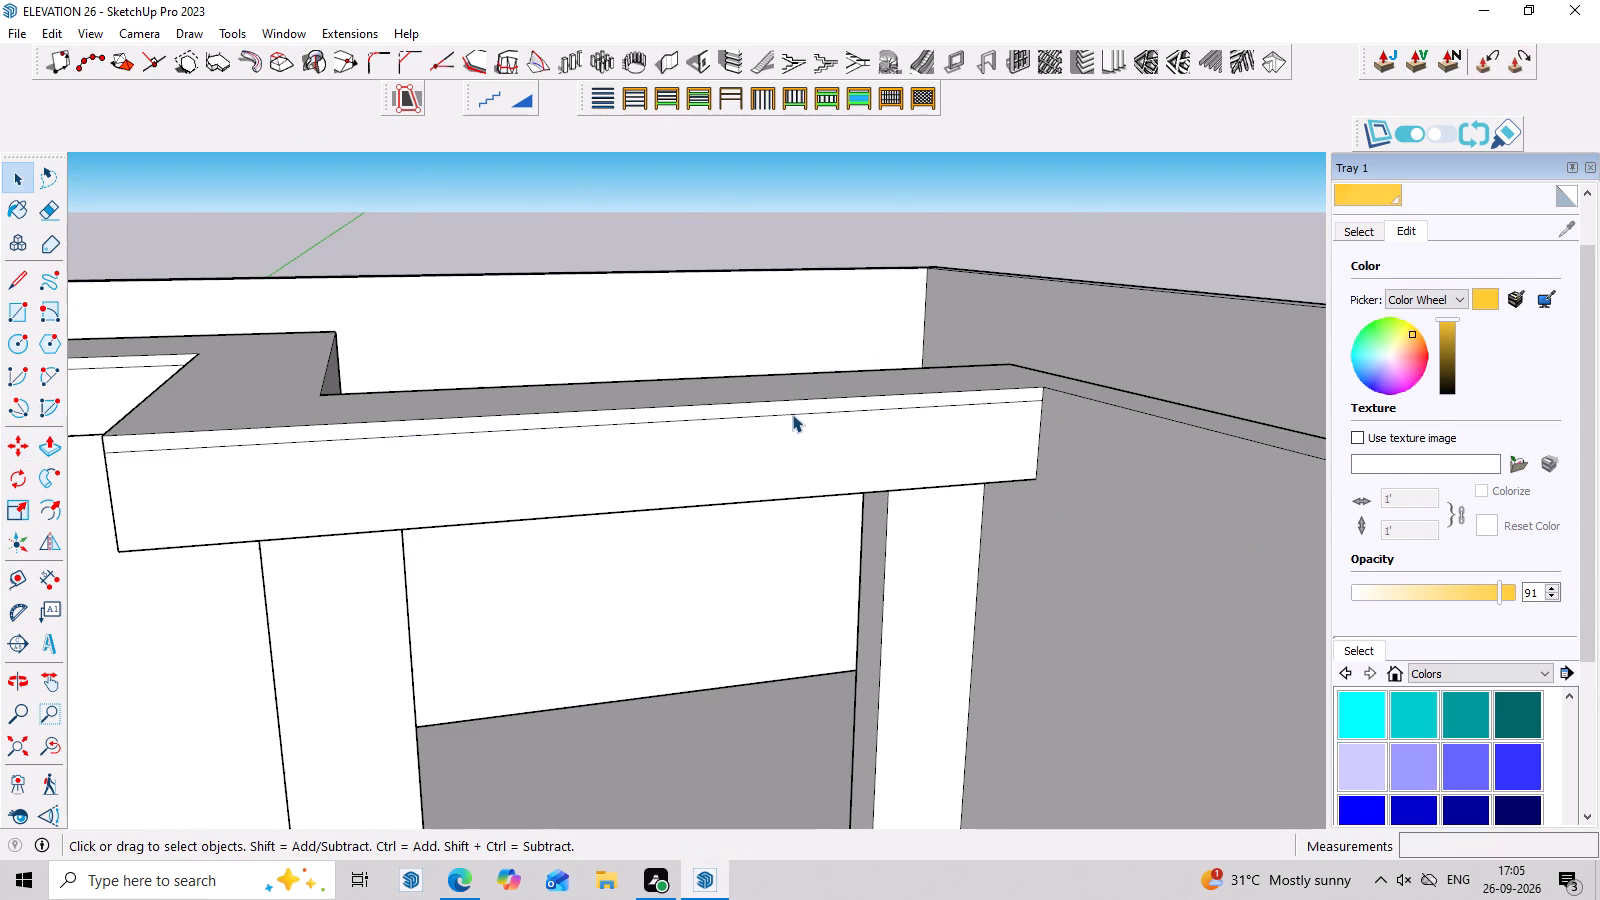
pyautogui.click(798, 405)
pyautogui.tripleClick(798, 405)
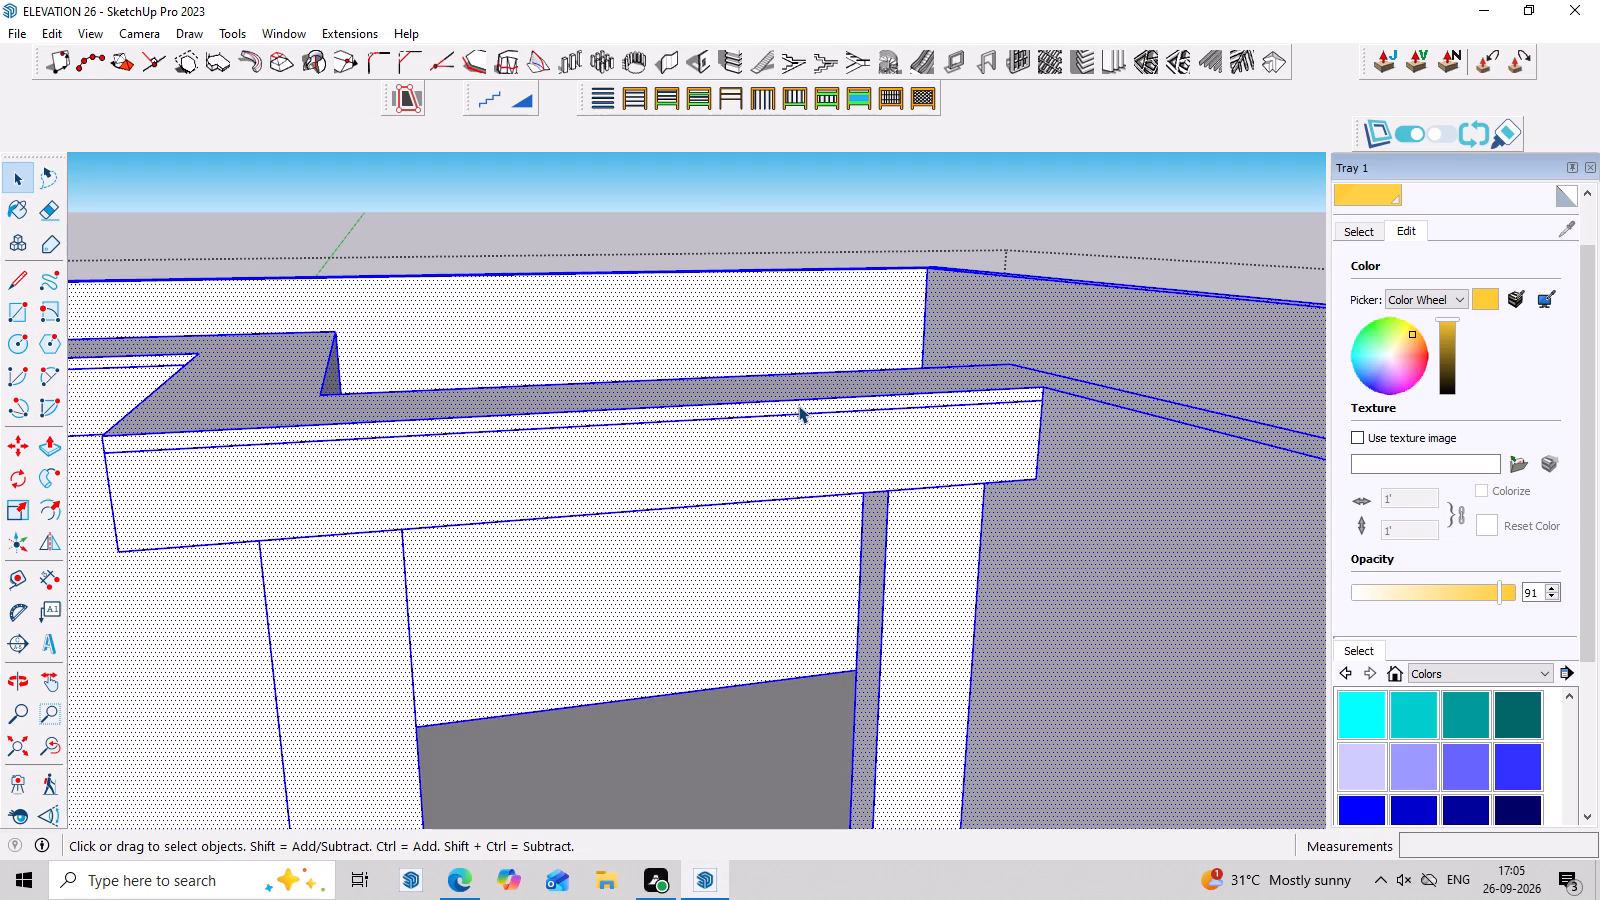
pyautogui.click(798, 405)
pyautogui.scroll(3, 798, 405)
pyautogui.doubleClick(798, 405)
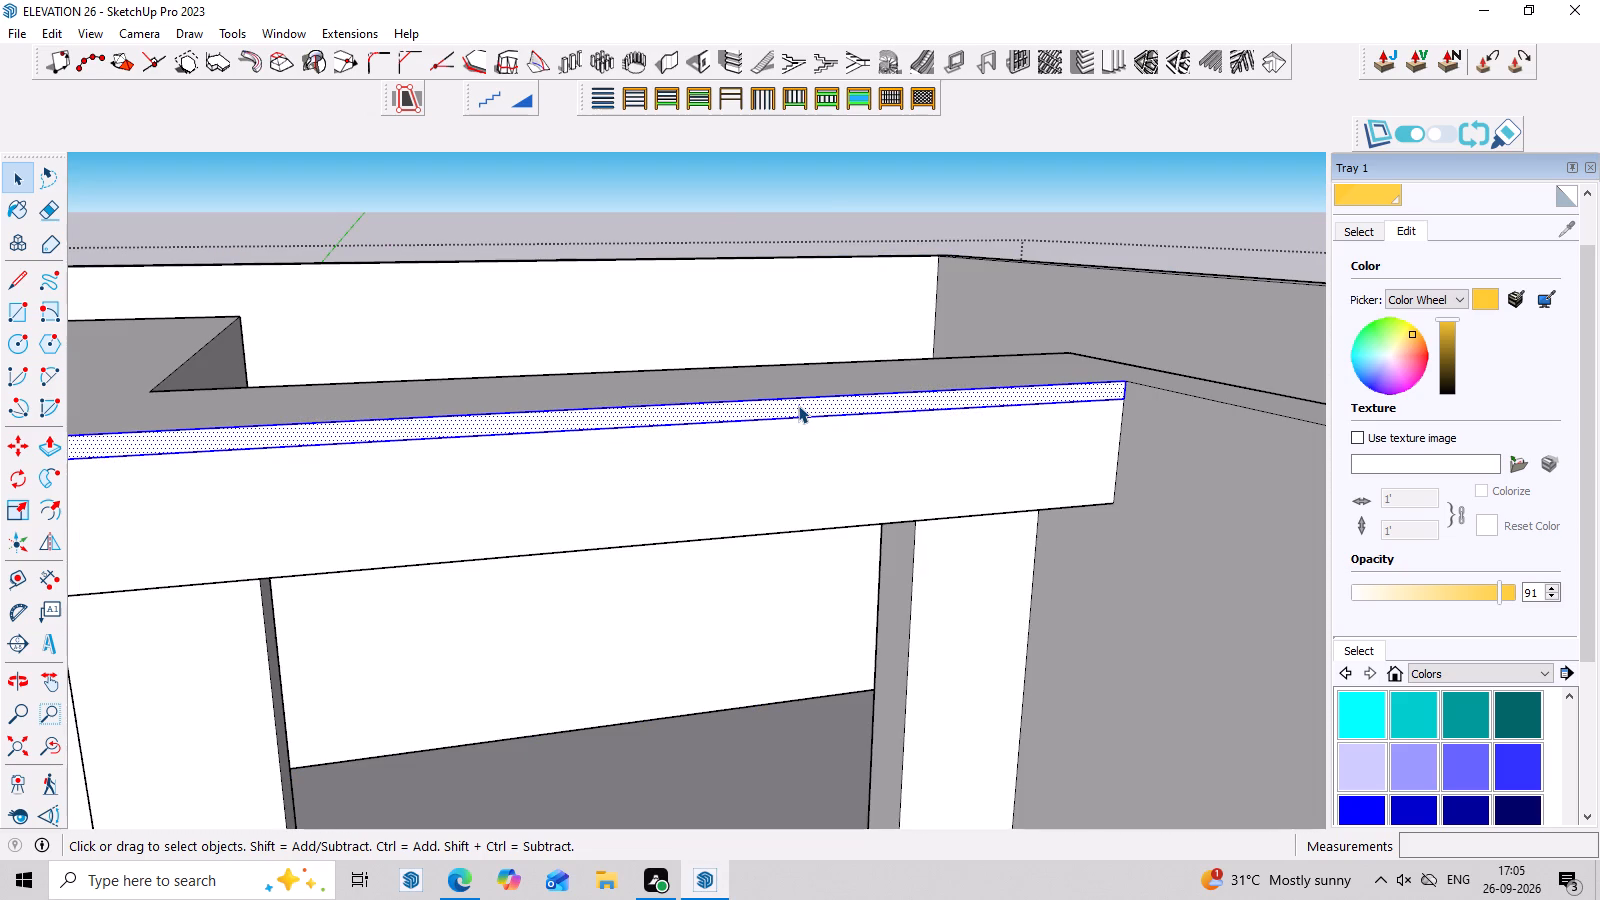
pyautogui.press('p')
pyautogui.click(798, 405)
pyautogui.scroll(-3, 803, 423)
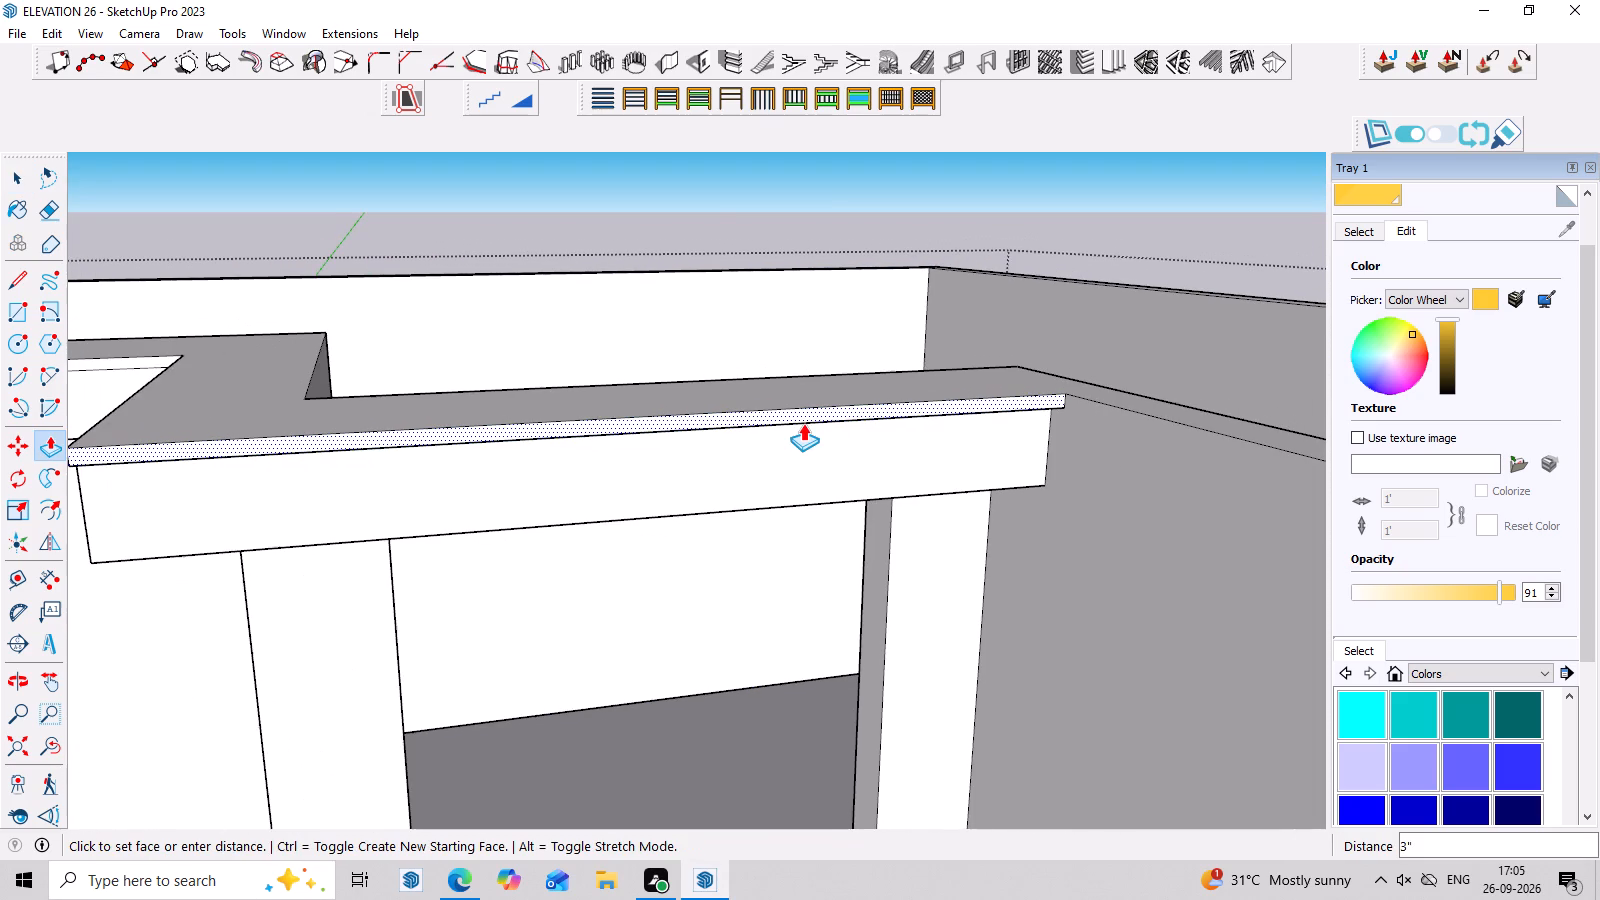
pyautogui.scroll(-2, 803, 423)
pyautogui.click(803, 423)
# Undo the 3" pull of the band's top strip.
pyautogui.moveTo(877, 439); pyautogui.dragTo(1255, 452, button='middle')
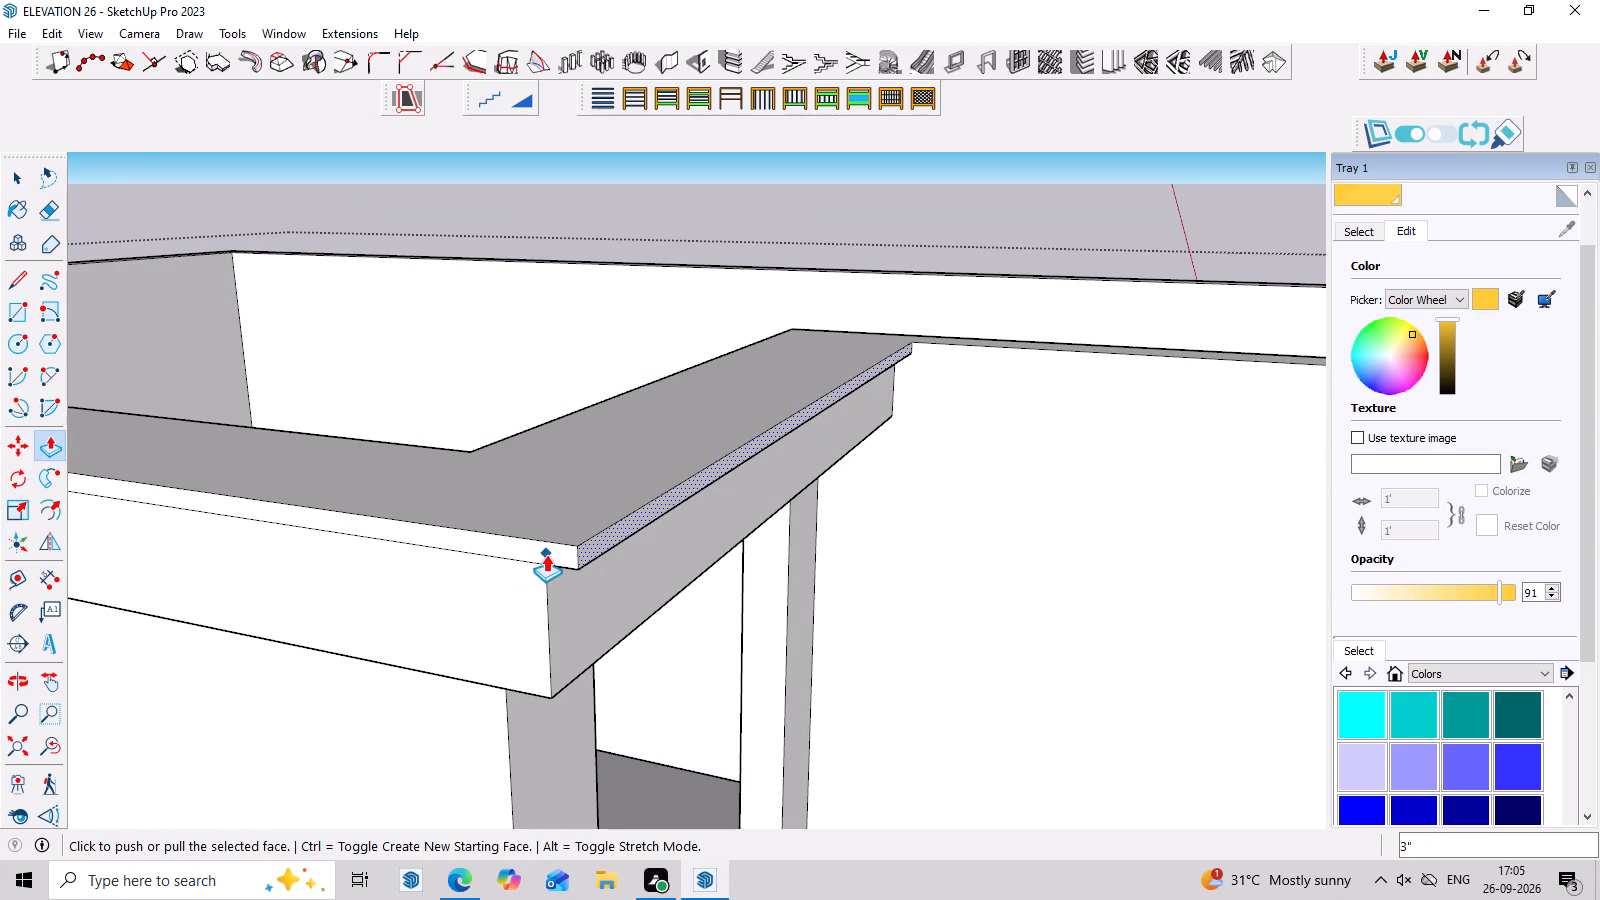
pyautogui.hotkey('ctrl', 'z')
# Pull the parapet band's narrow top strip outward 2" above the tall opening, along the return and over the plain wall.
pyautogui.click(569, 531)
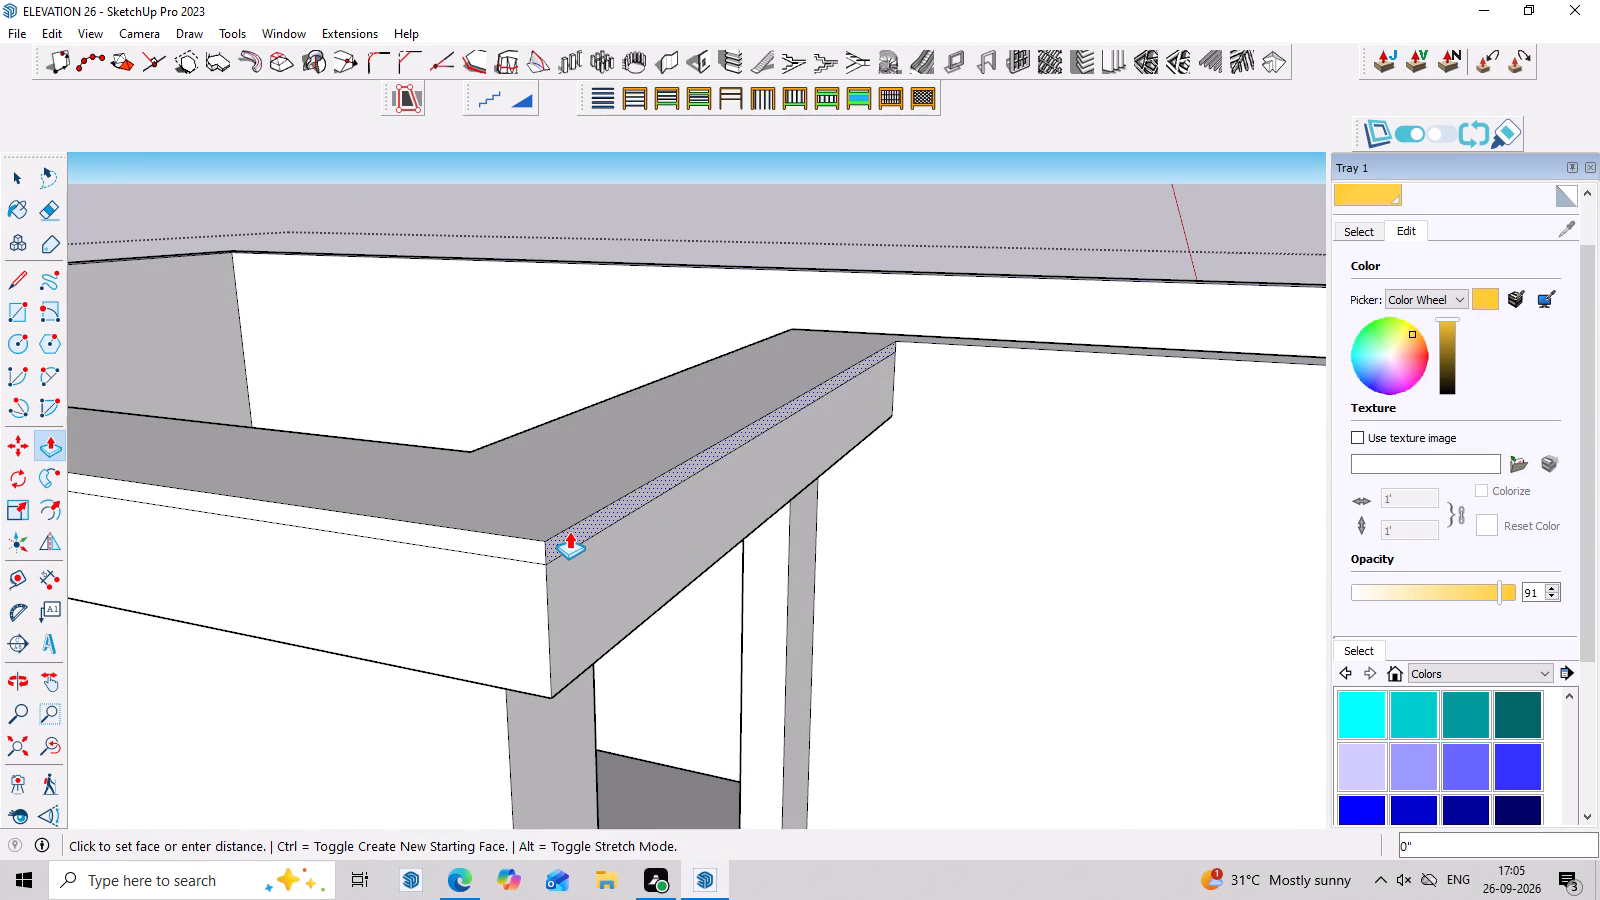
pyautogui.click(588, 532)
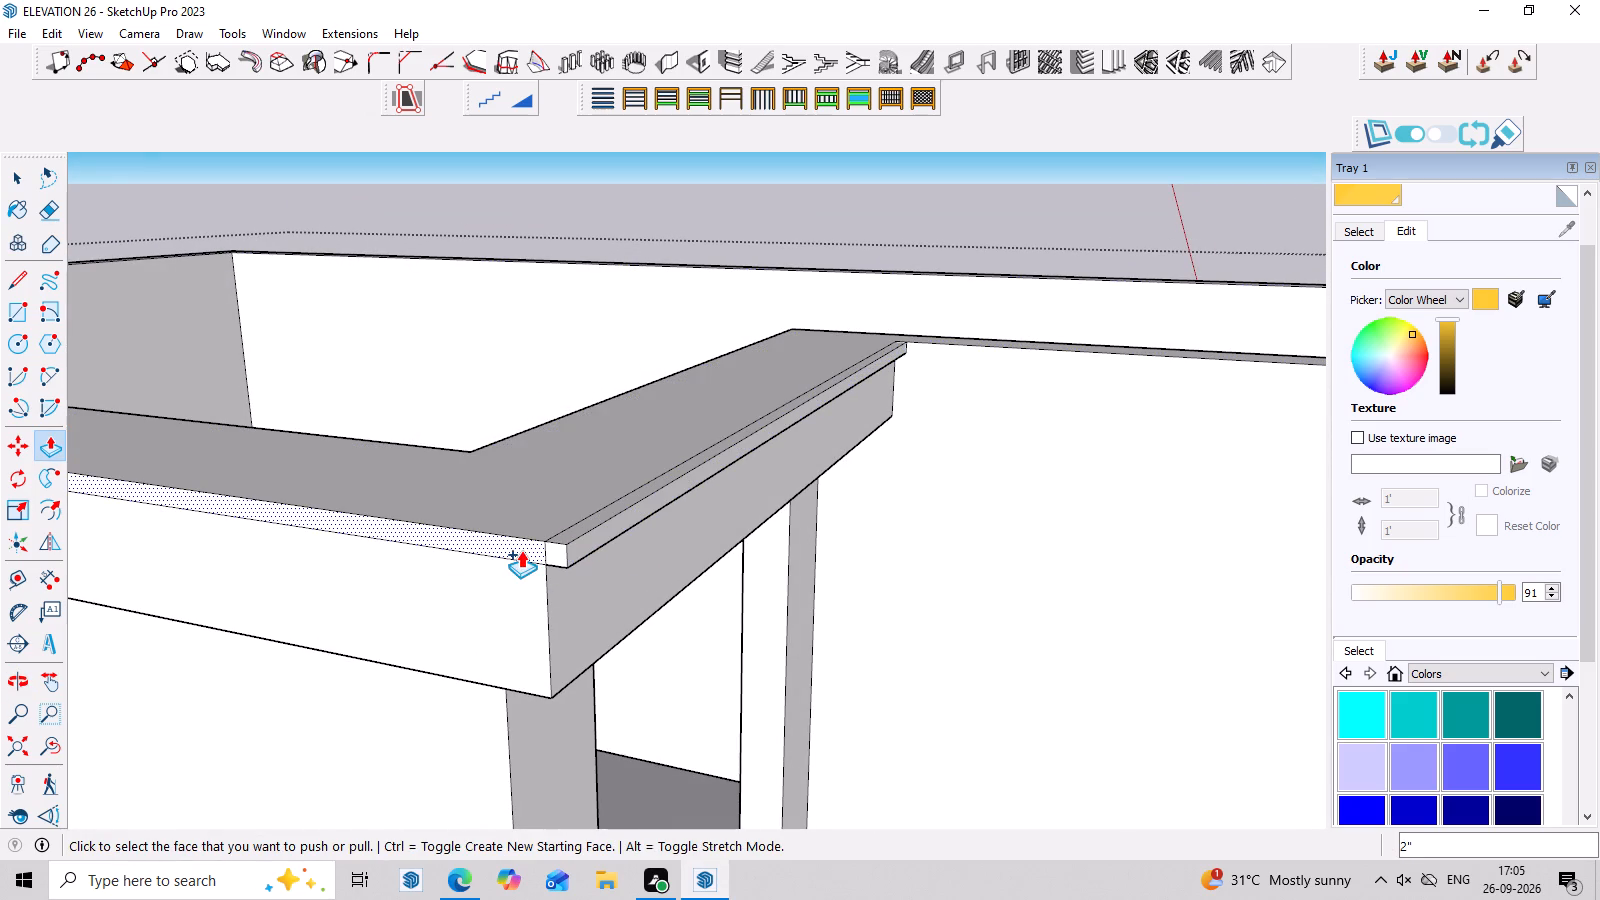
pyautogui.click(557, 548)
pyautogui.click(548, 555)
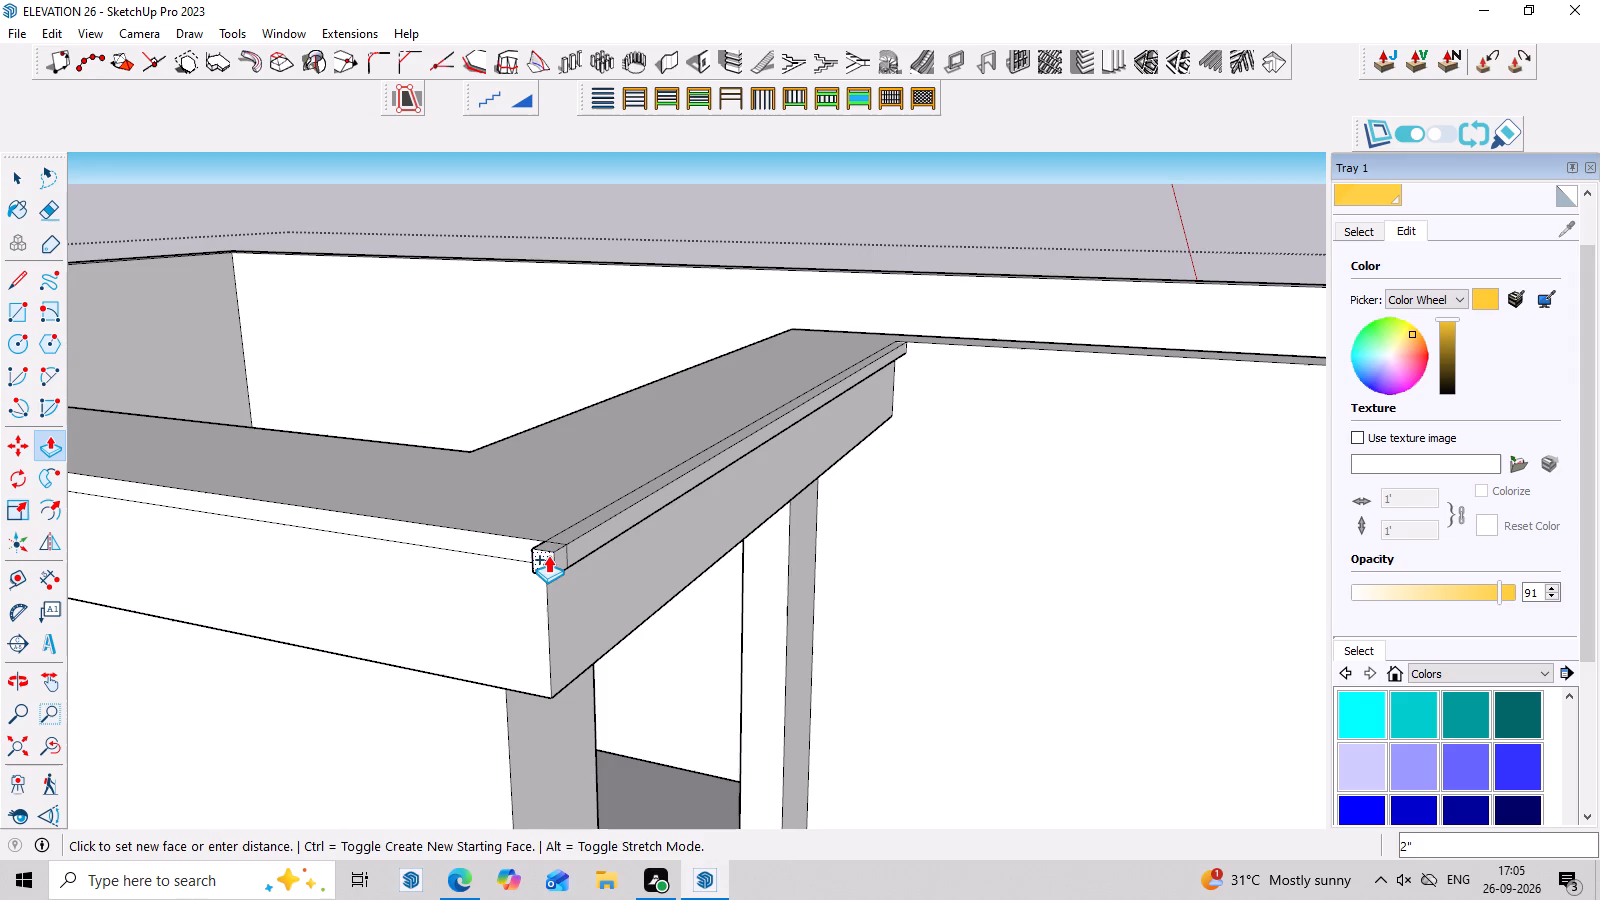
pyautogui.moveTo(777, 598); pyautogui.dragTo(958, 603, button='middle')
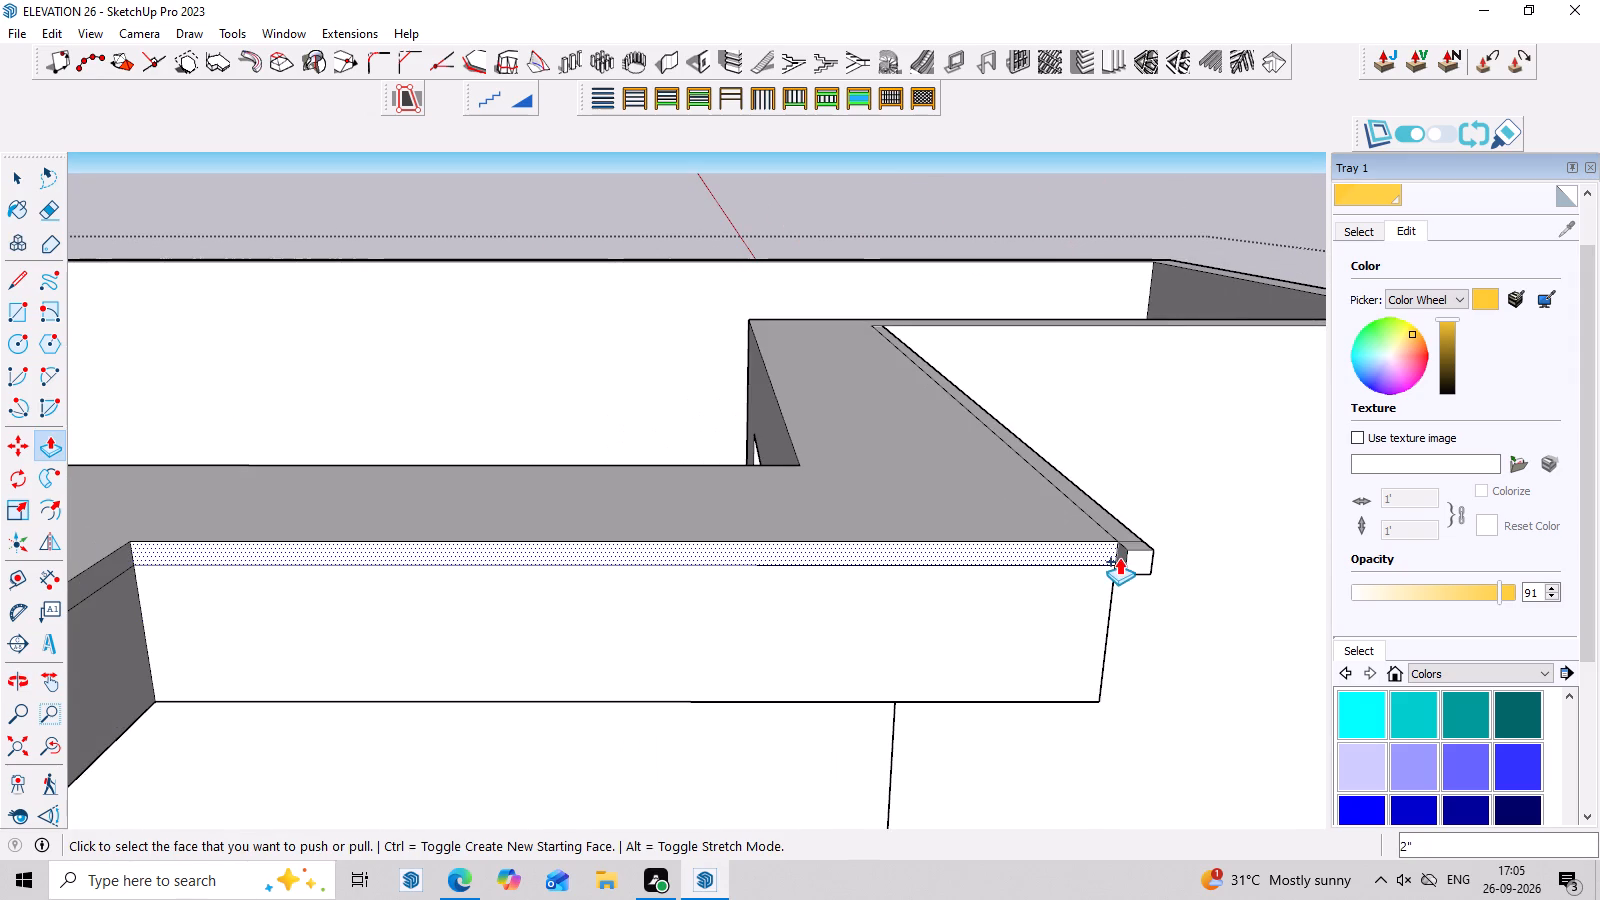
pyautogui.click(1119, 557)
pyautogui.rightClick(1119, 557)
pyautogui.press('space')
pyautogui.click(1042, 551)
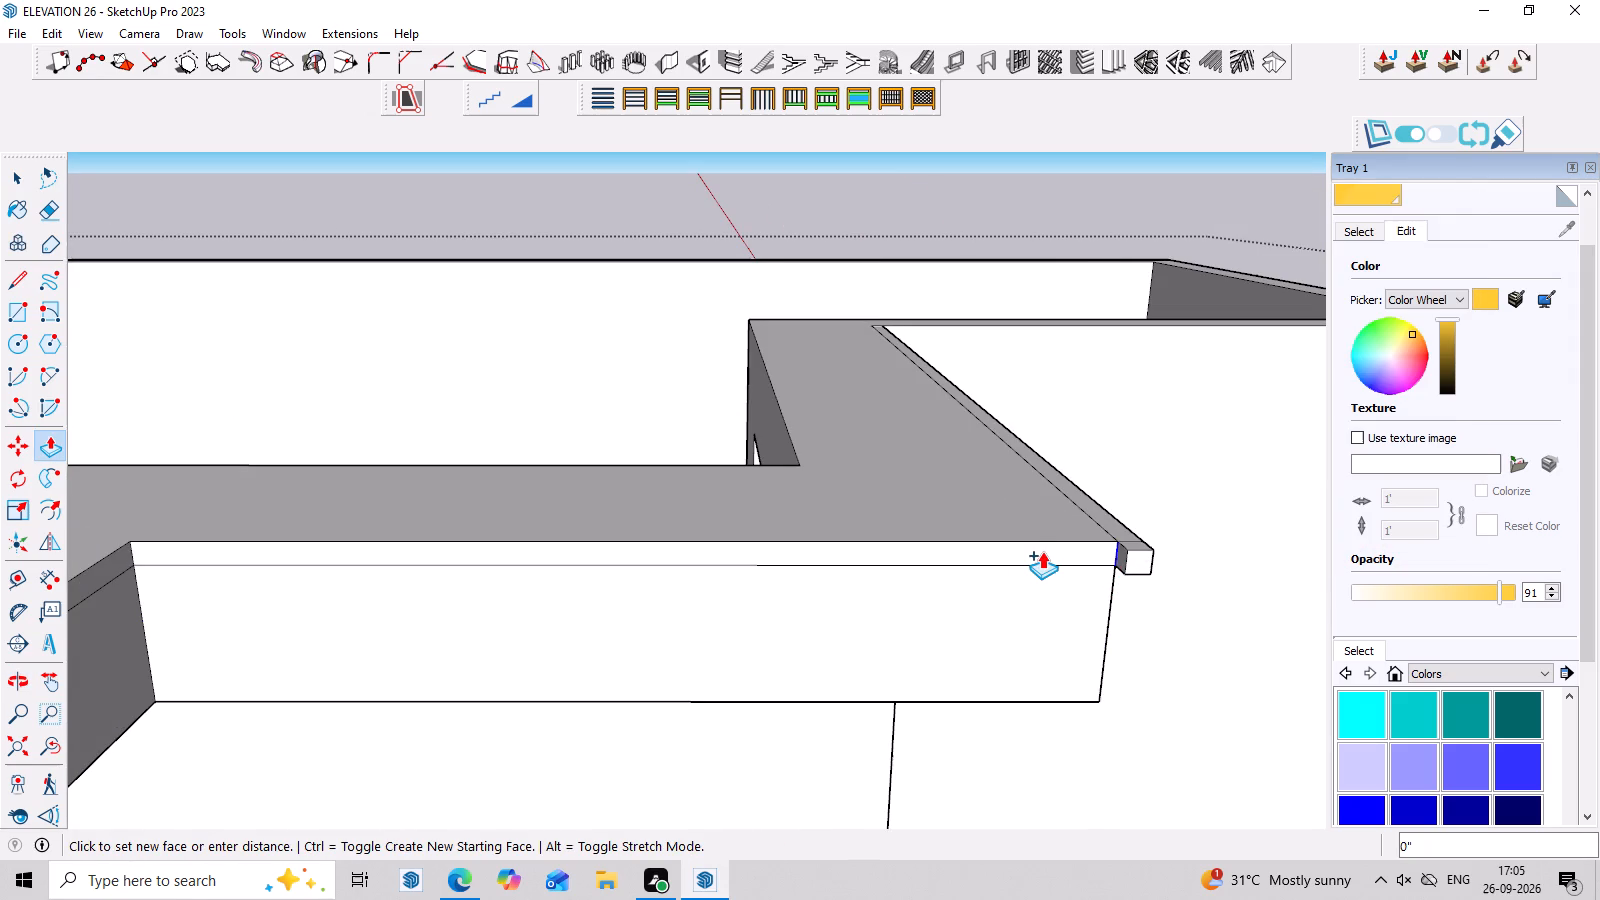
pyautogui.doubleClick(1042, 551)
pyautogui.scroll(-6, 1044, 553)
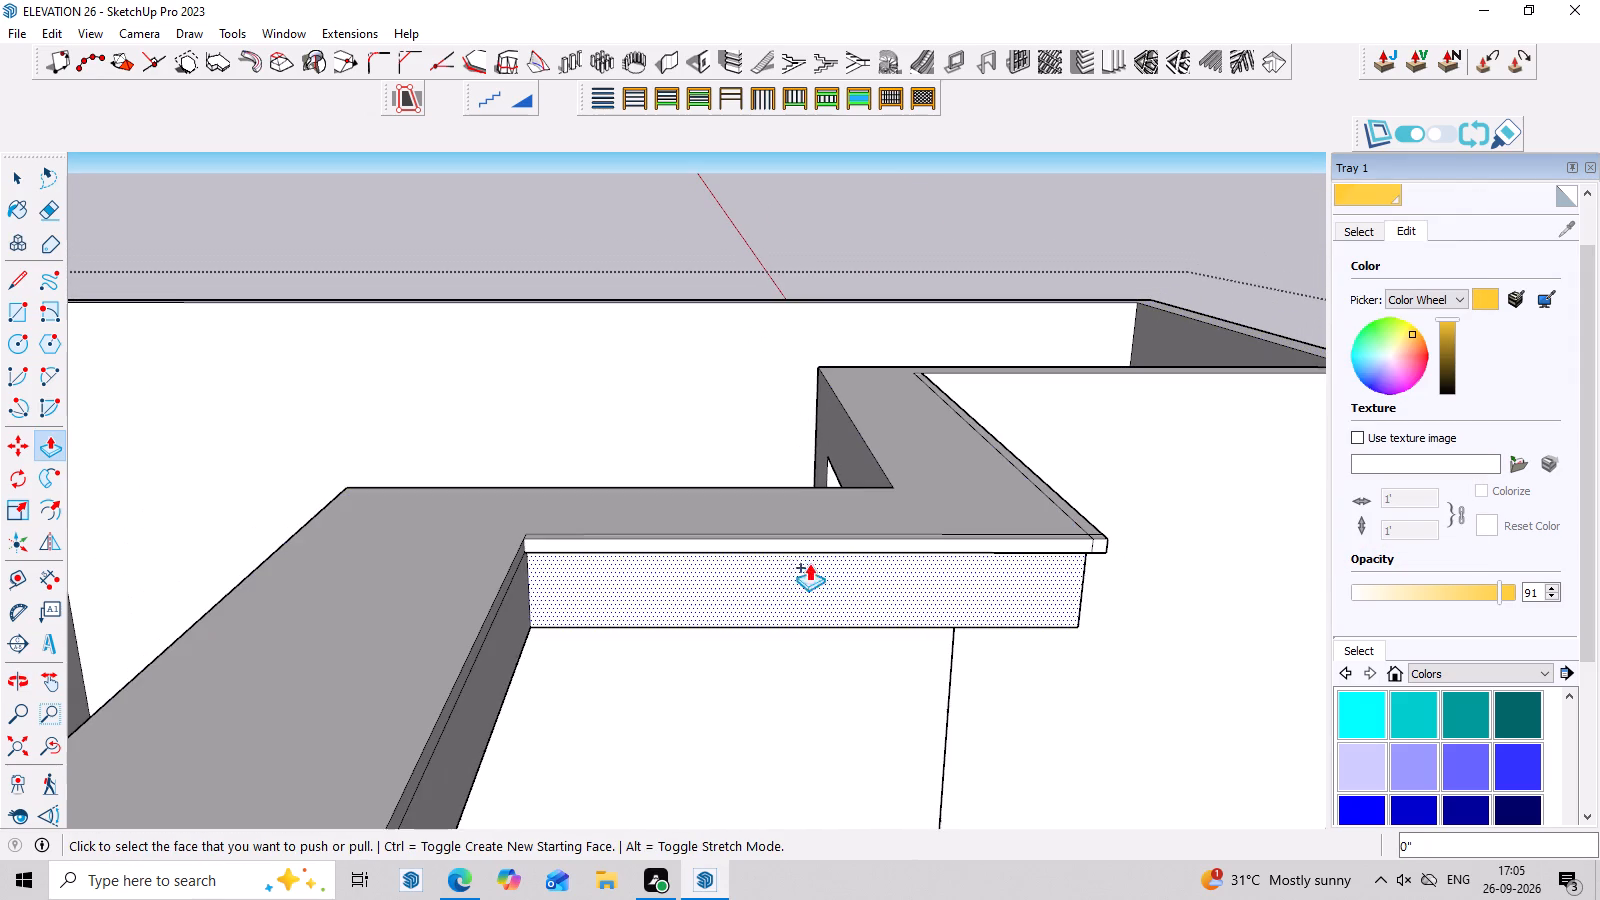
pyautogui.doubleClick(486, 632)
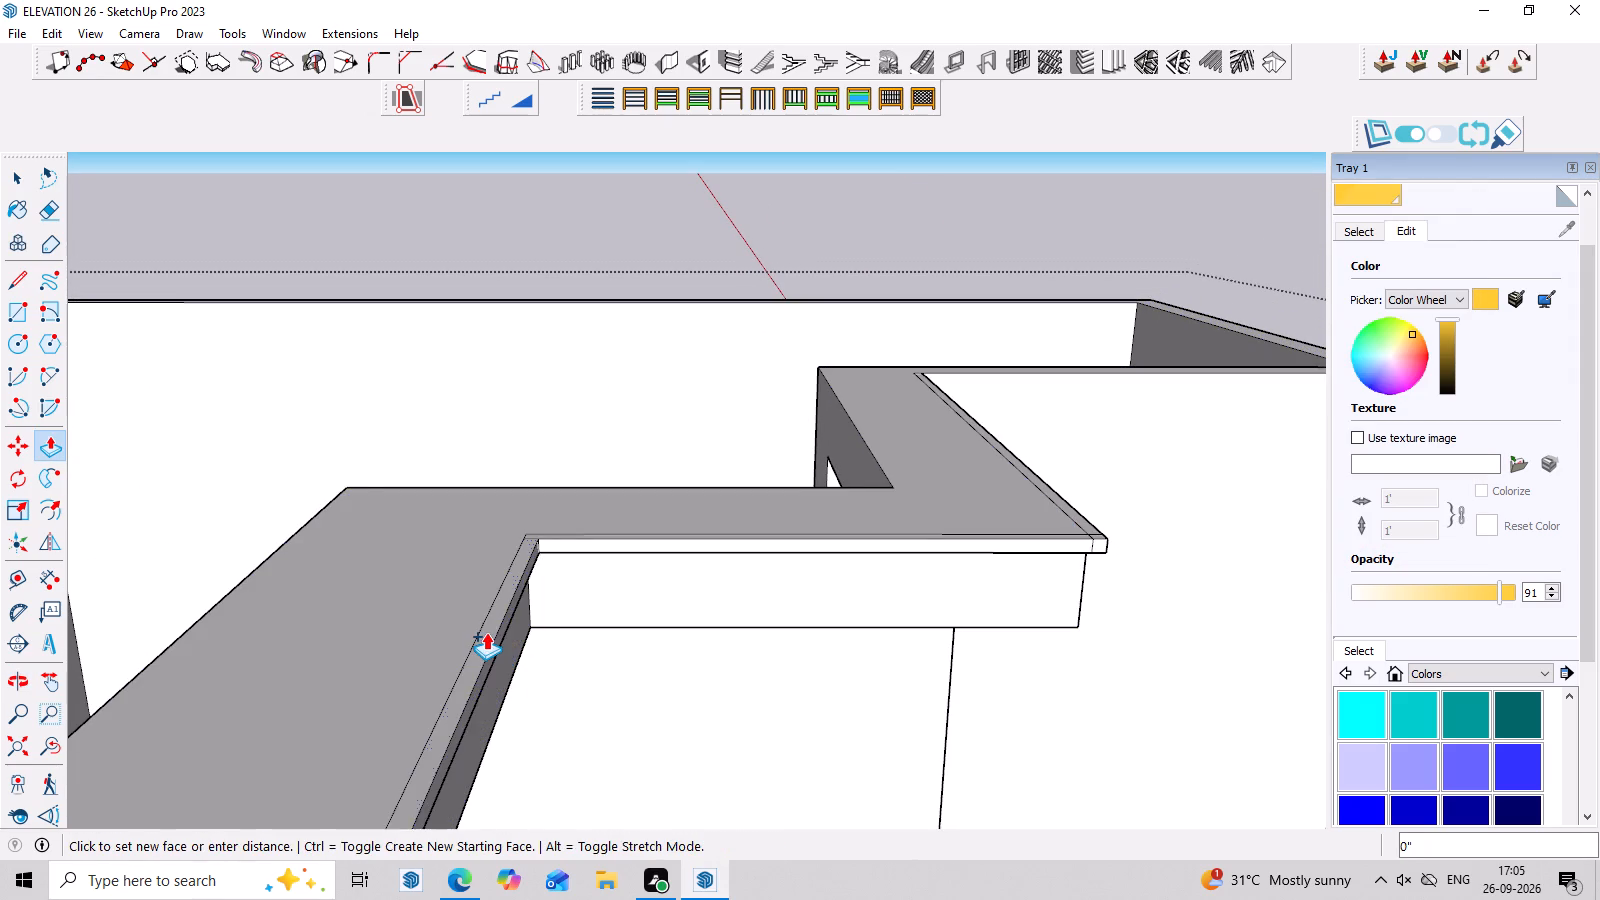
# Examine the parapet band's projecting top lip and the upper storey's facade from the front, below and above.
pyautogui.scroll(-10, 671, 584)
pyautogui.moveTo(1104, 607); pyautogui.dragTo(561, 524, button='middle')
pyautogui.scroll(-5, 651, 475)
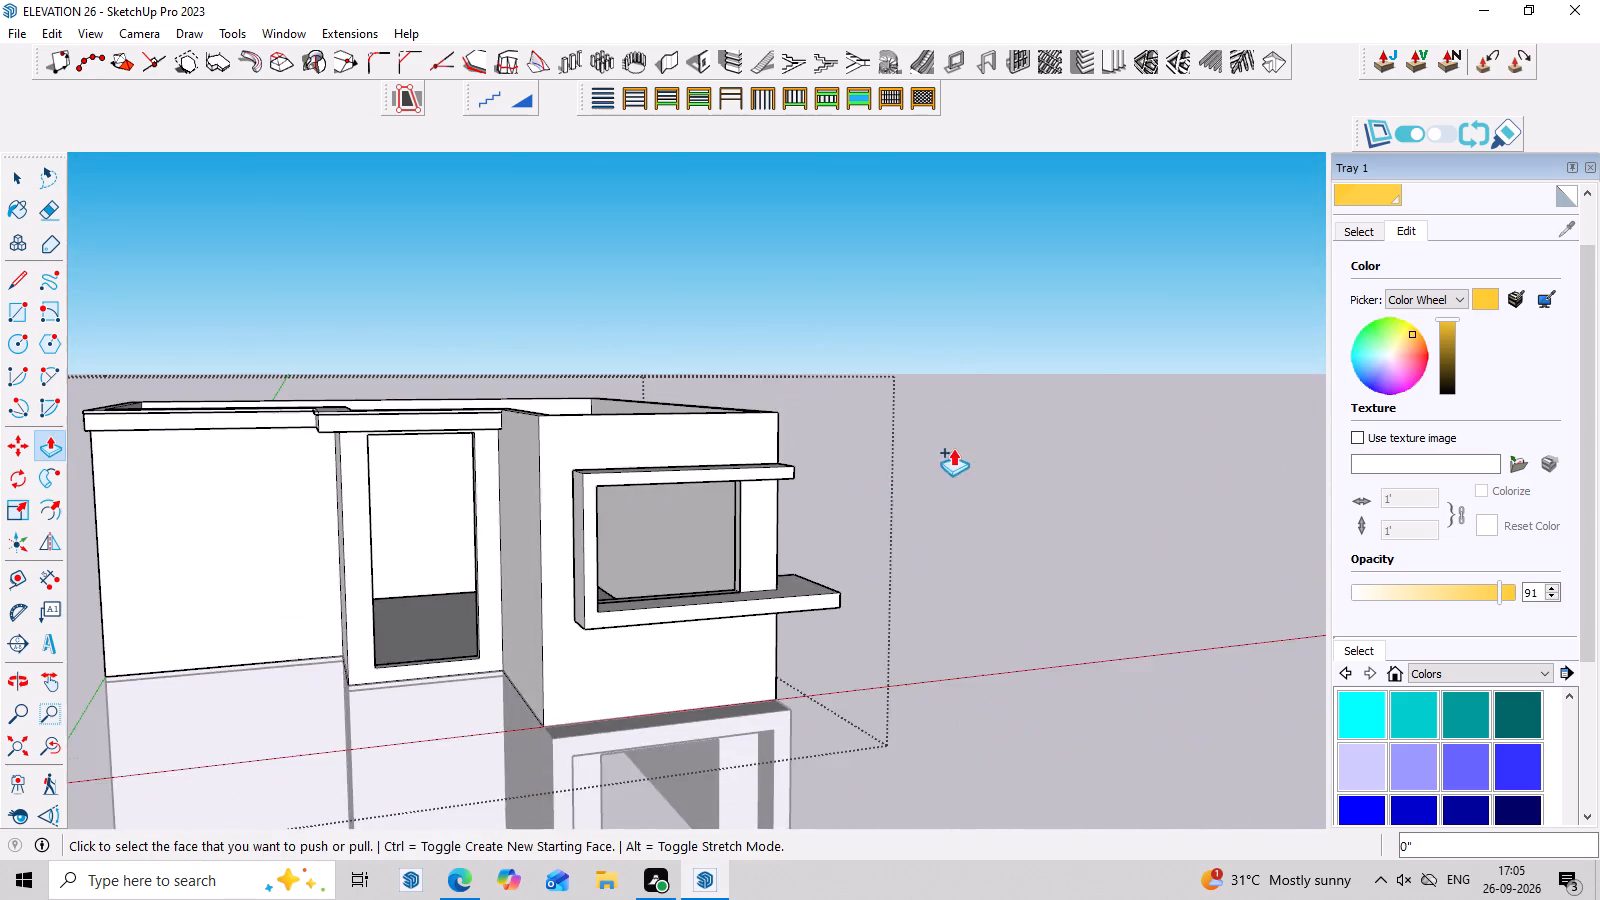
pyautogui.scroll(-2, 953, 448)
pyautogui.moveTo(1131, 493); pyautogui.dragTo(1011, 510, button='middle')
pyautogui.scroll(3, 955, 526)
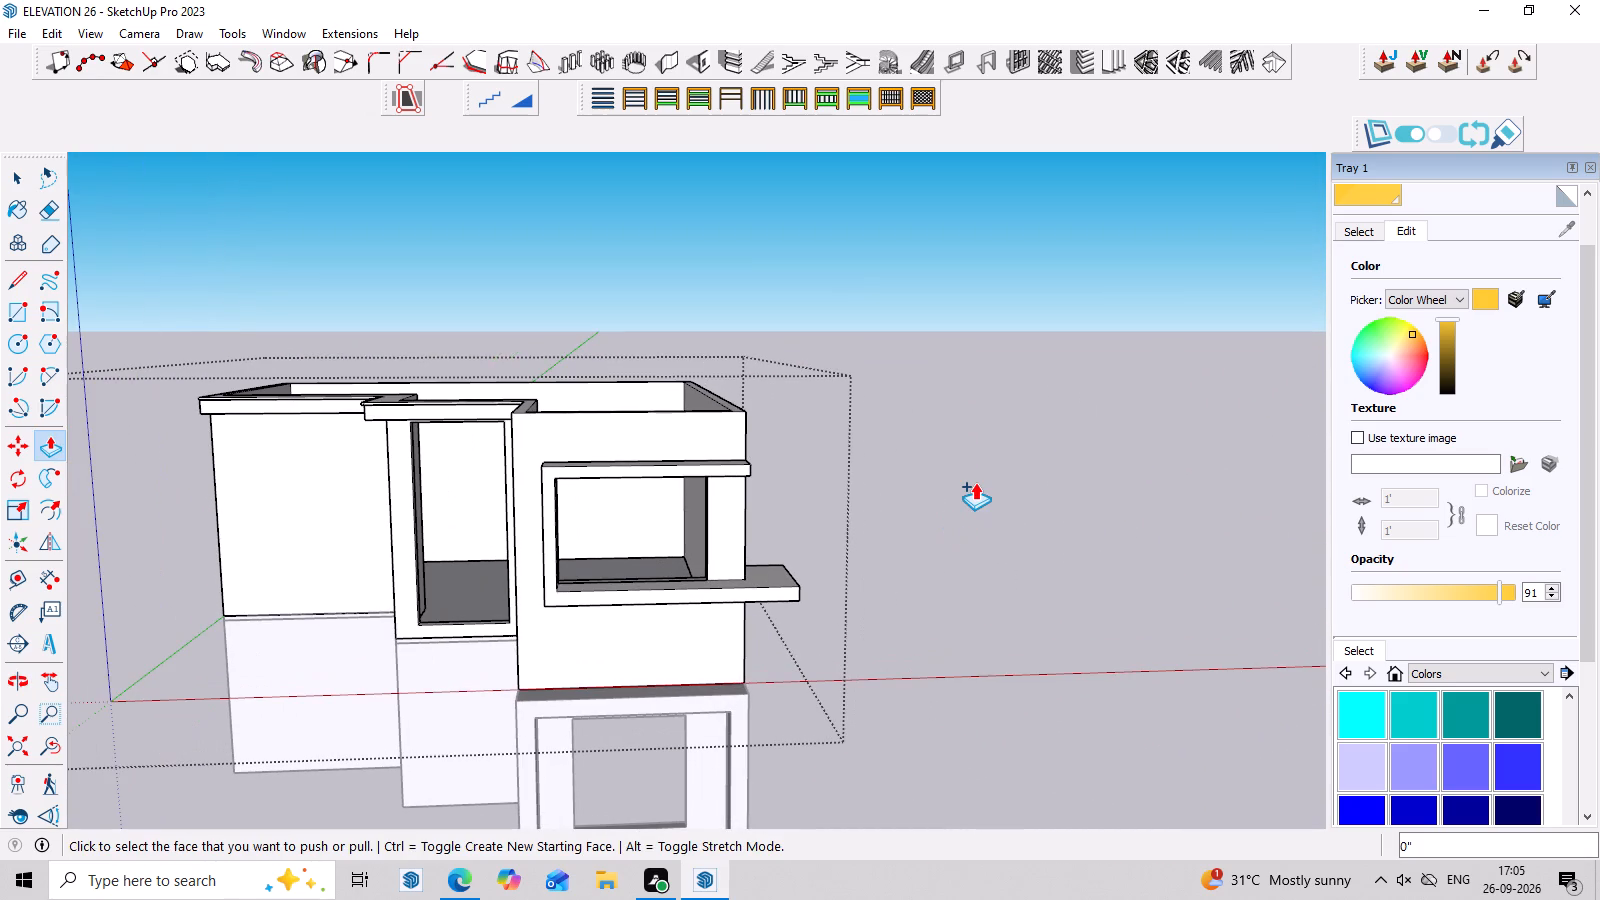
pyautogui.scroll(-3, 1342, 736)
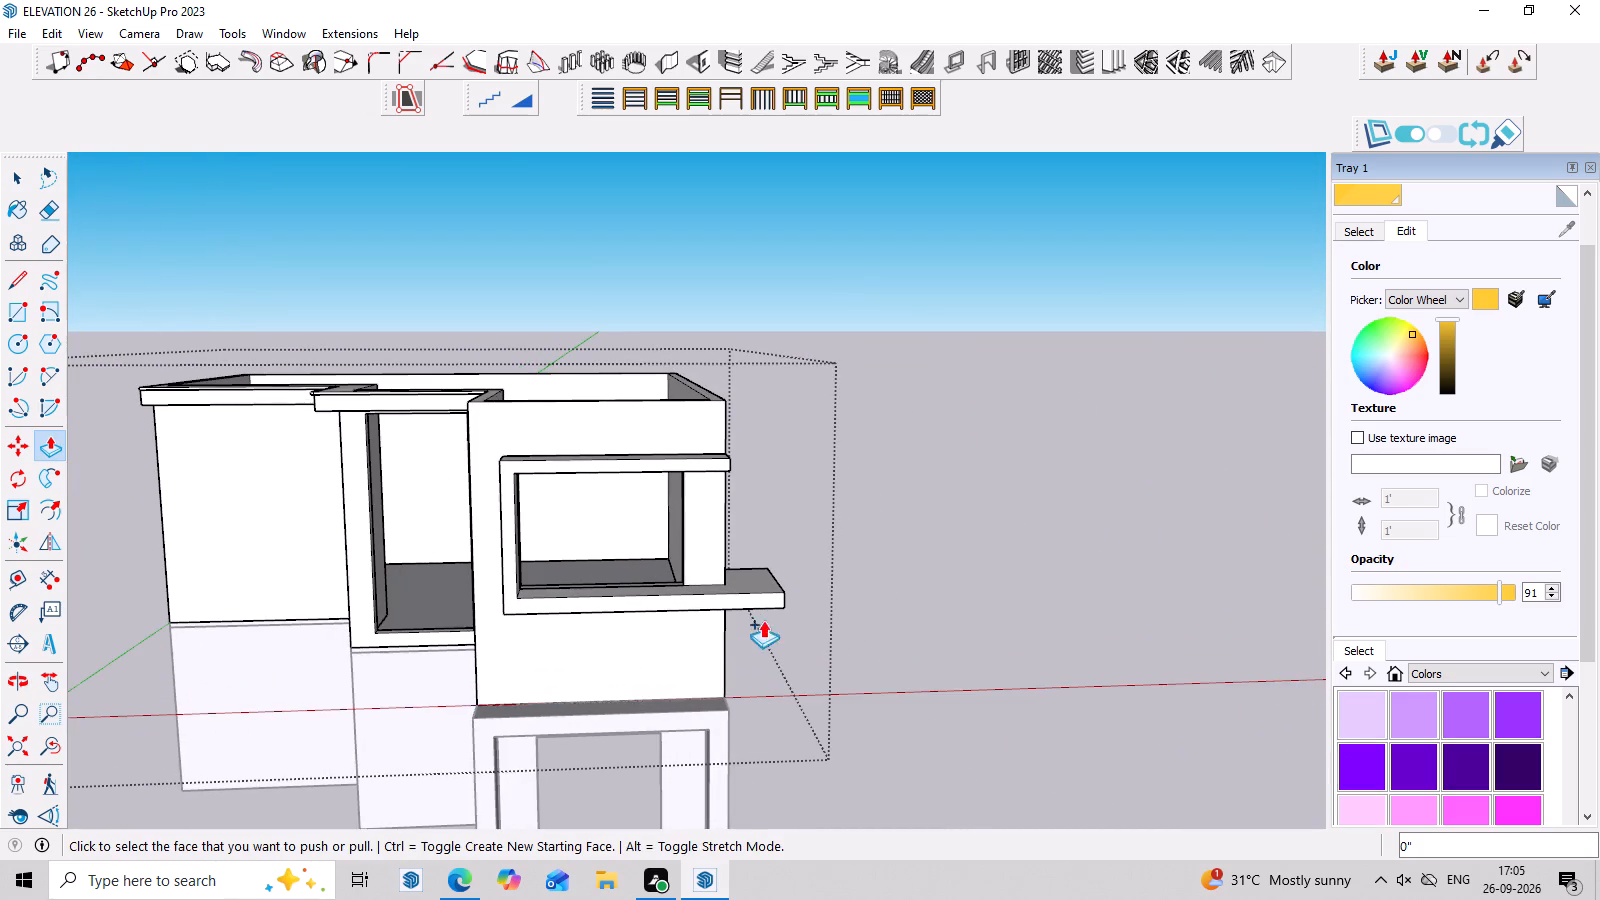
pyautogui.scroll(-4, 790, 587)
pyautogui.moveTo(933, 543); pyautogui.dragTo(962, 437, button='middle')
pyautogui.scroll(7, 586, 522)
pyautogui.moveTo(1533, 552); pyautogui.dragTo(1536, 583, button='middle')
pyautogui.scroll(-2, 1536, 577)
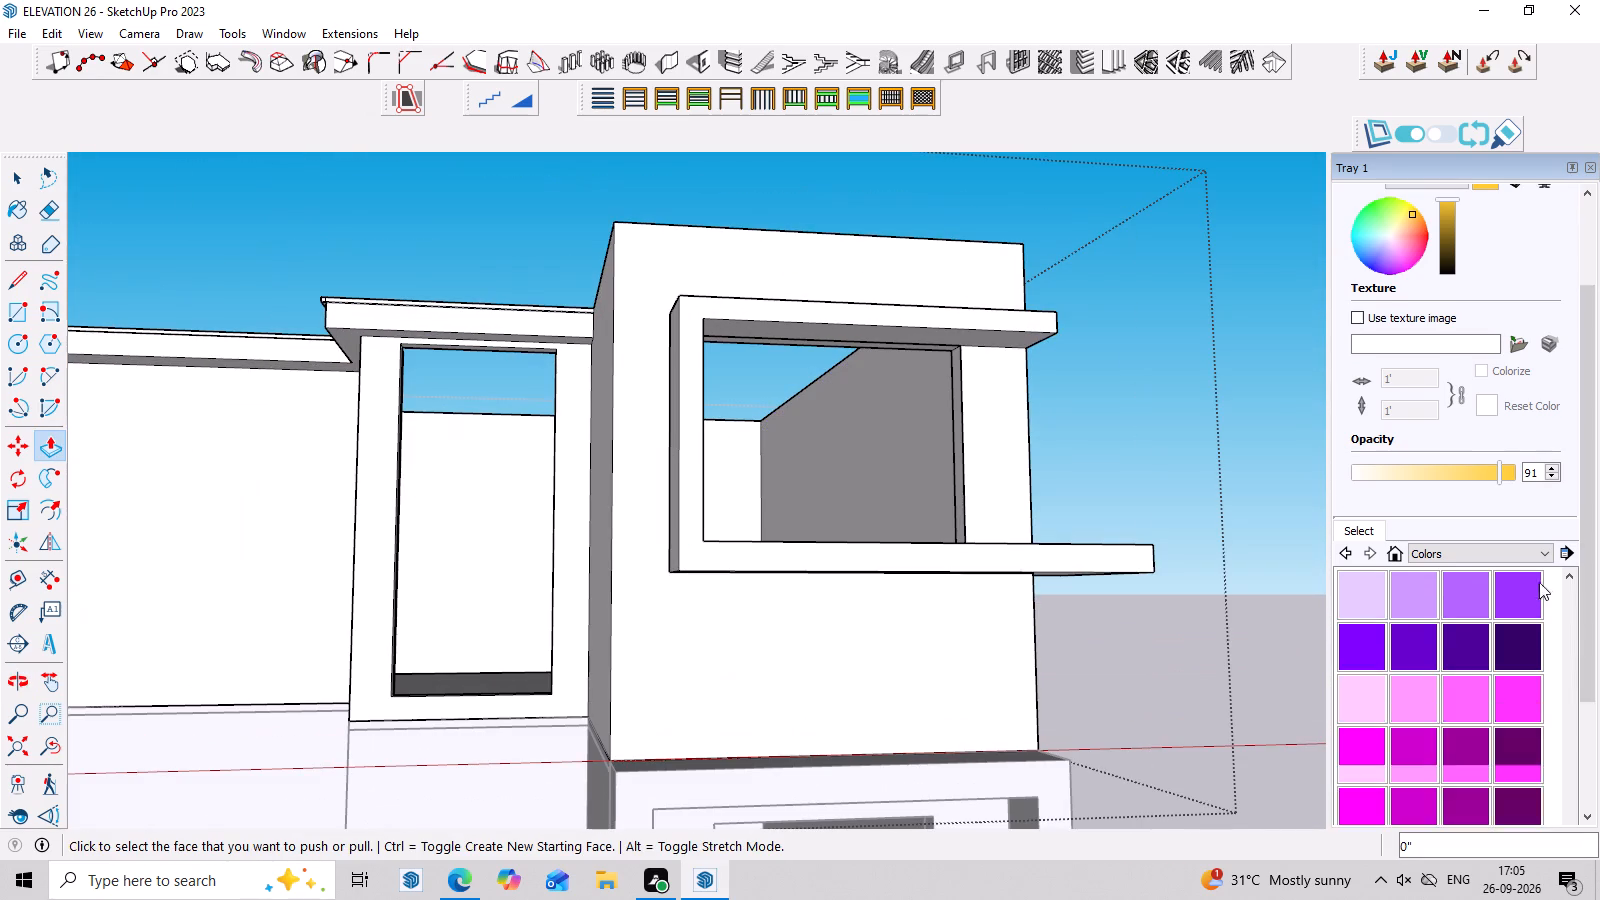
pyautogui.scroll(-2, 1539, 582)
pyautogui.scroll(-3, 1335, 410)
pyautogui.scroll(-6, 1108, 329)
pyautogui.moveTo(1193, 392); pyautogui.dragTo(1127, 503, button='middle')
pyautogui.scroll(2, 812, 420)
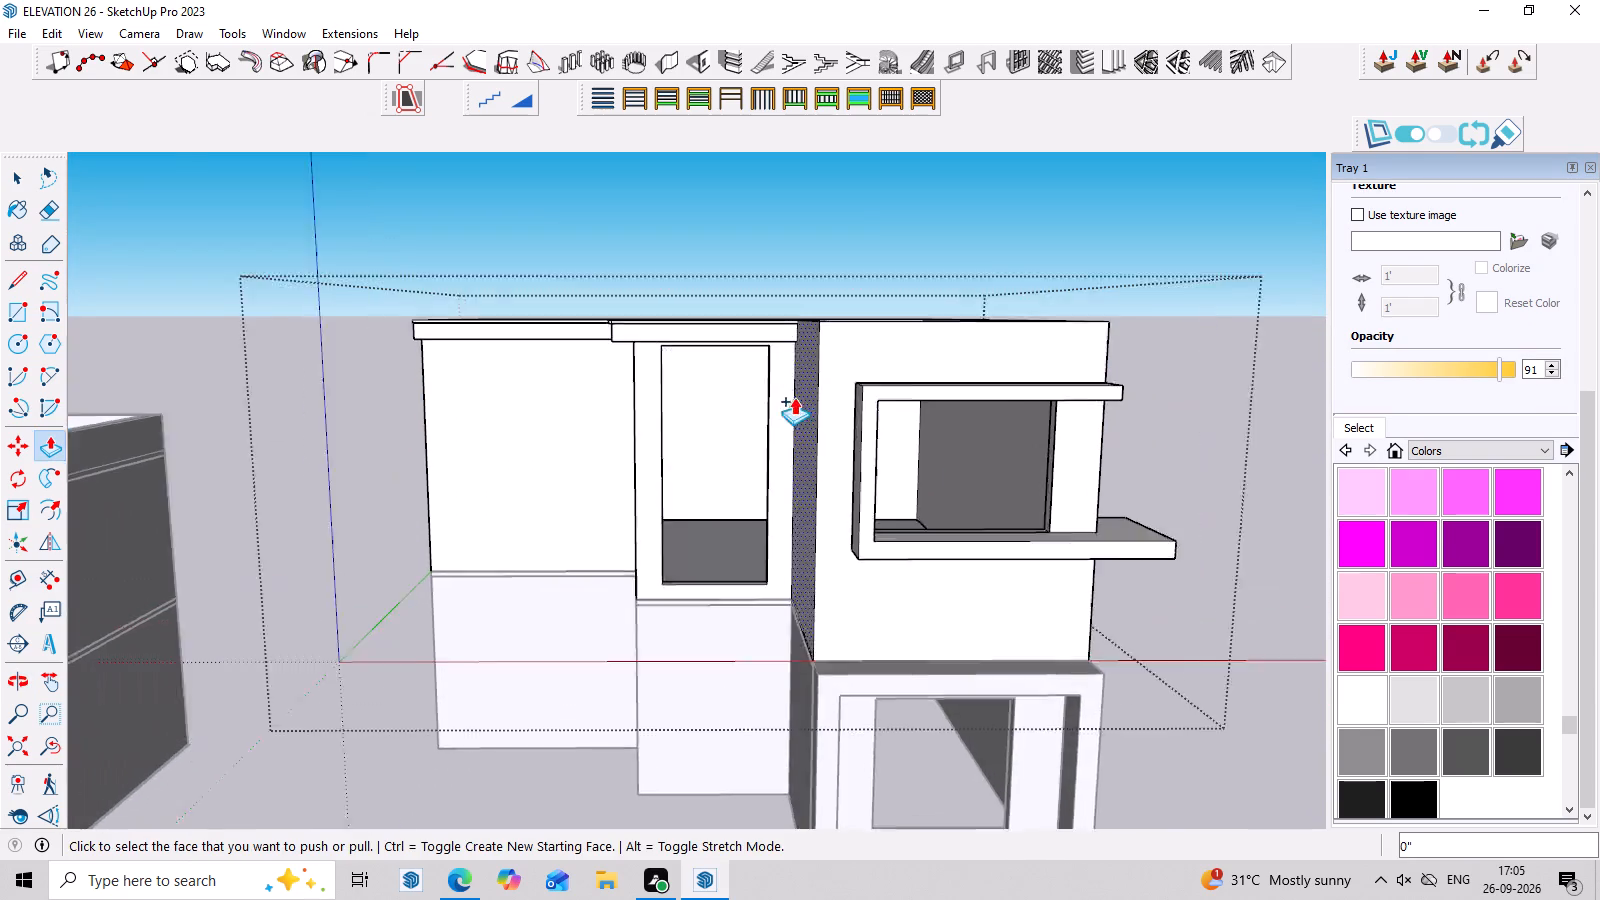
pyautogui.scroll(17, 794, 397)
pyautogui.scroll(-3, 659, 359)
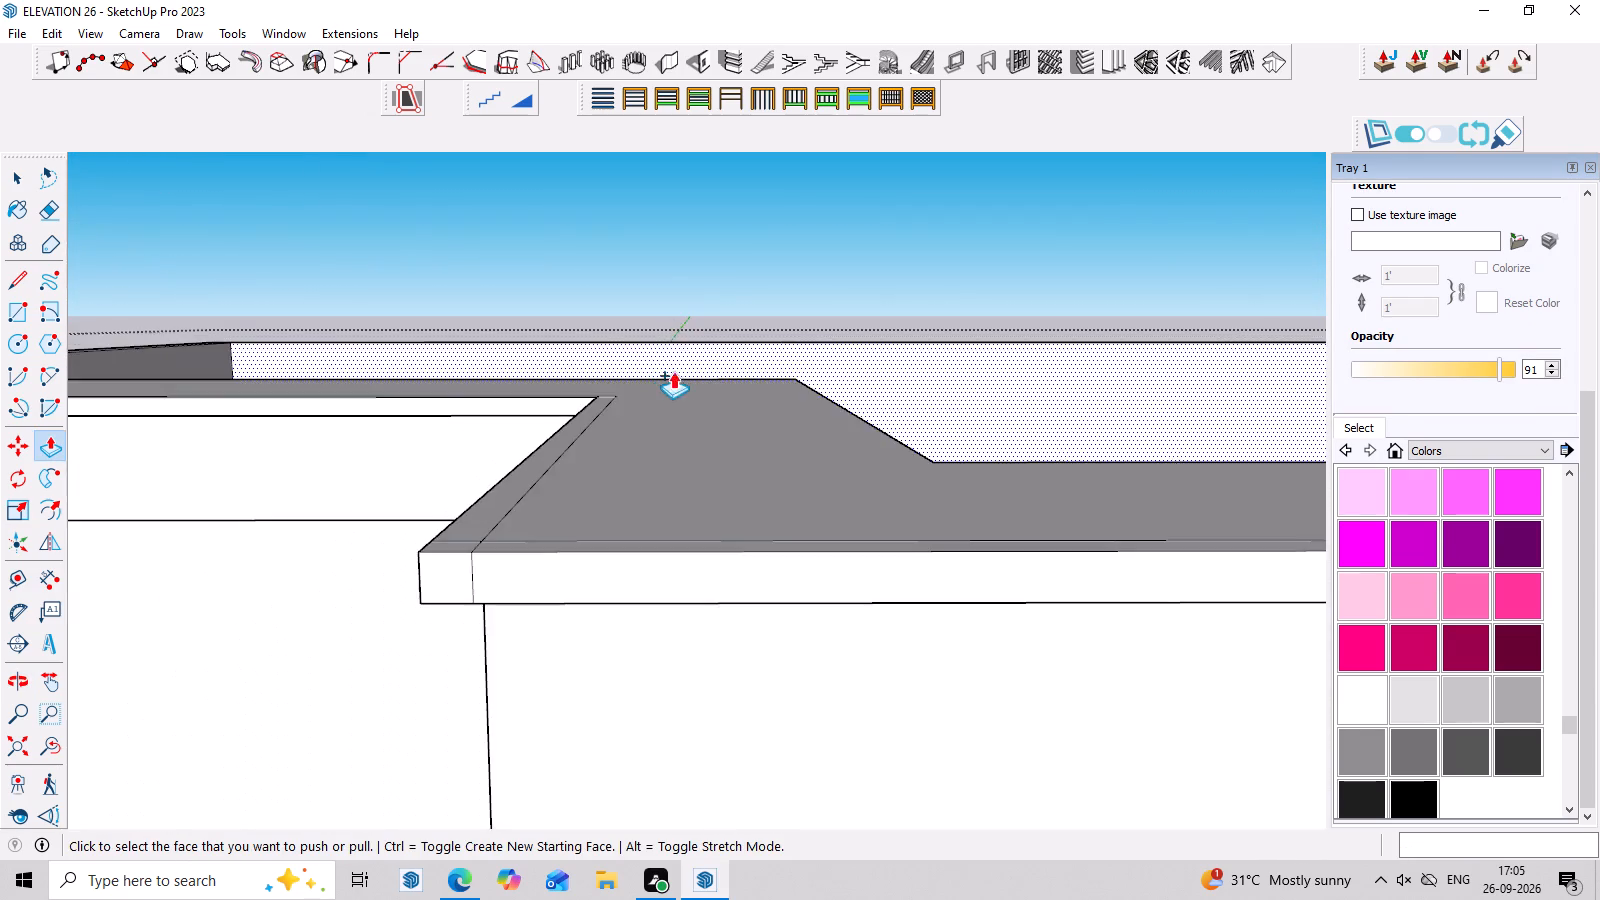
pyautogui.scroll(-4, 673, 371)
pyautogui.moveTo(724, 367); pyautogui.dragTo(723, 436, button='middle')
pyautogui.scroll(1, 650, 571)
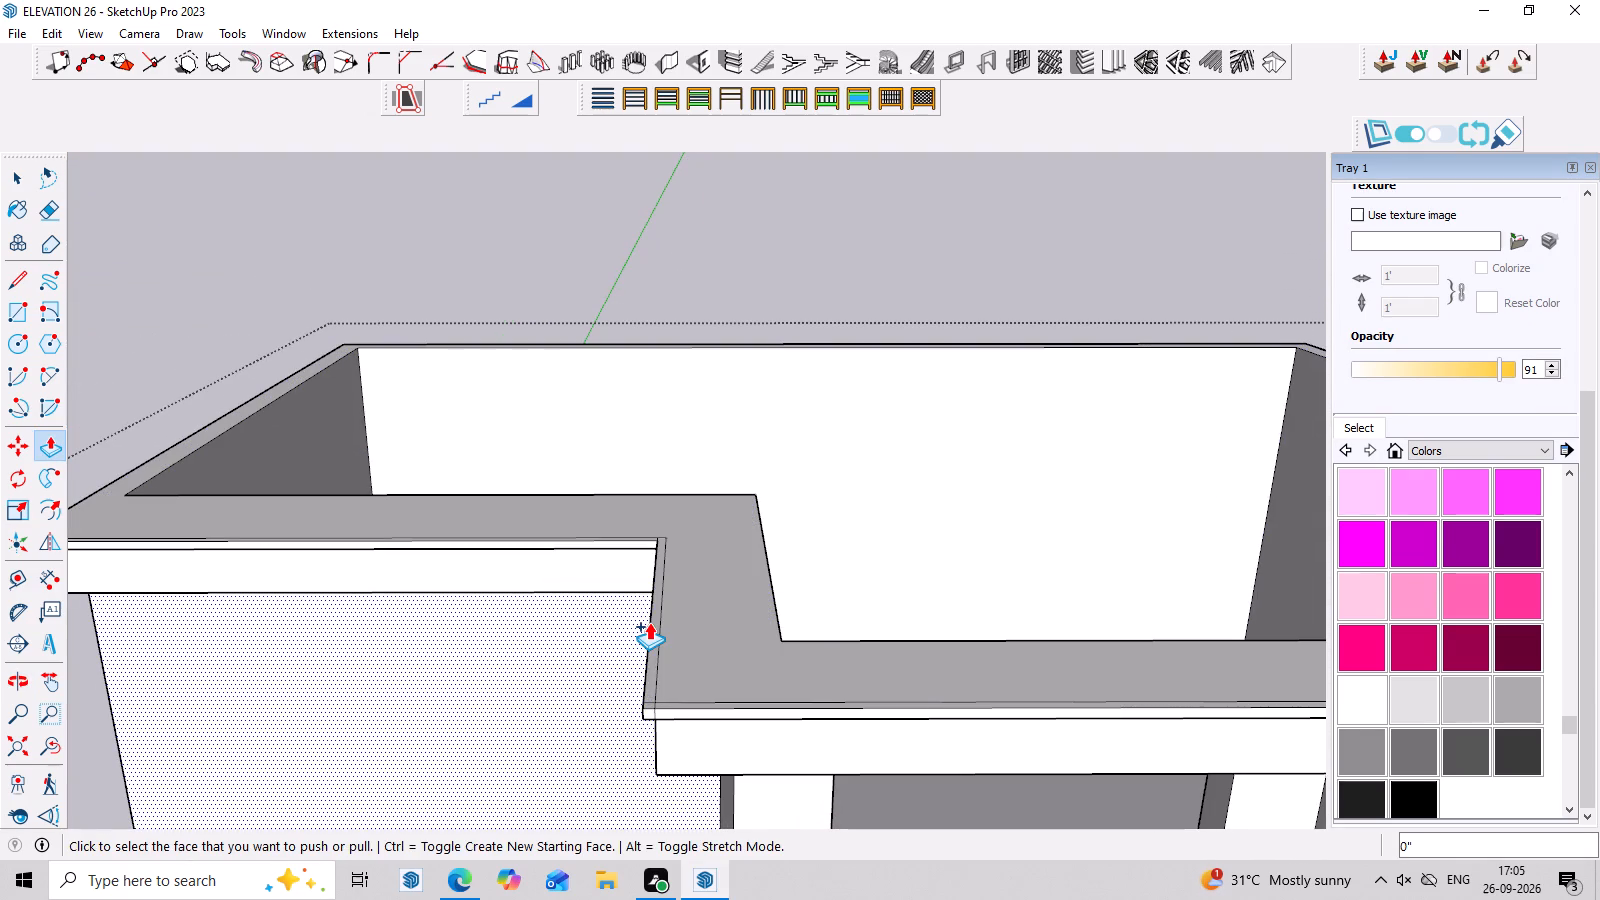
# Raise the top face of the parapet lip along the short return 2".
pyautogui.click(653, 620)
pyautogui.click(653, 612)
pyautogui.scroll(1, 656, 706)
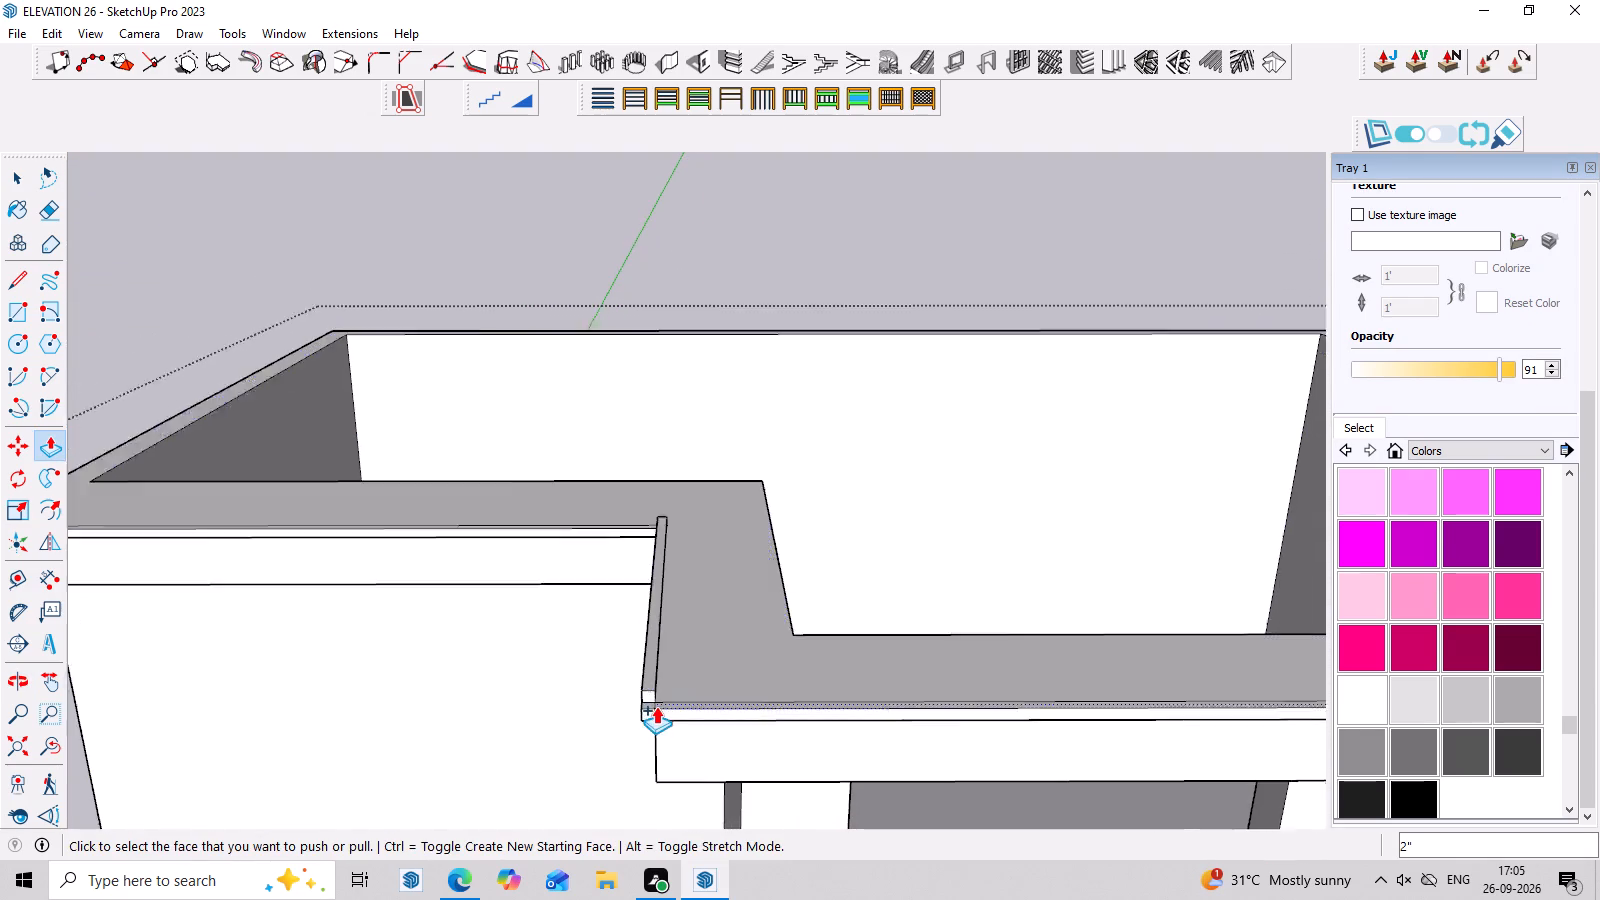
pyautogui.scroll(4, 656, 706)
pyautogui.moveTo(660, 697); pyautogui.dragTo(659, 728, button='middle')
pyautogui.scroll(1, 655, 716)
pyautogui.press('Escape')
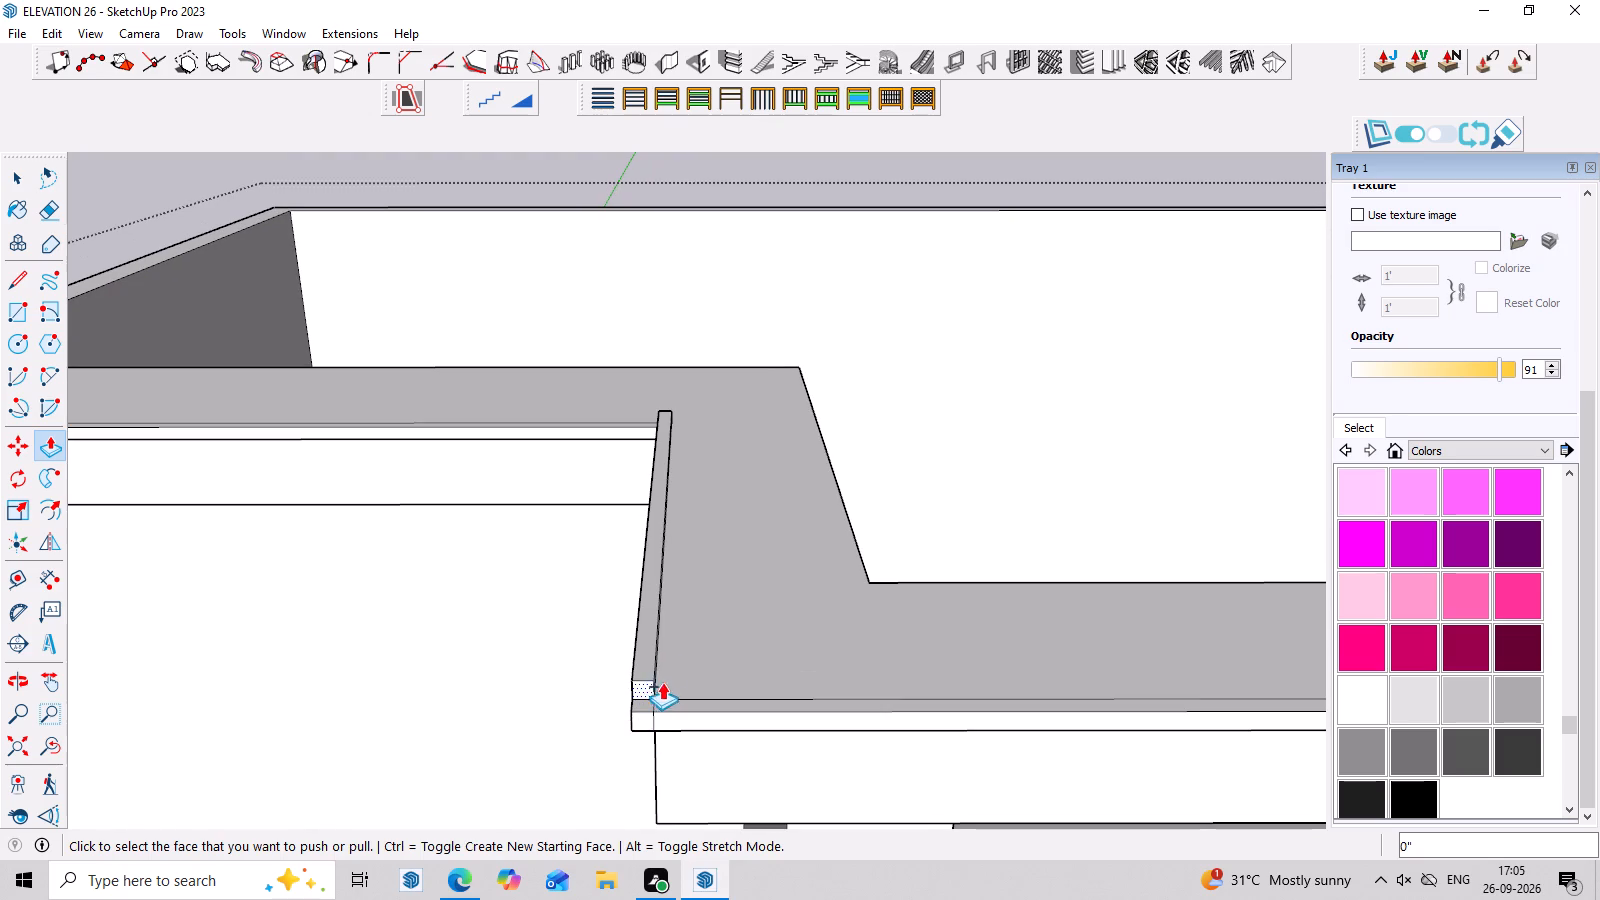
# Erase the leftover edges at the outer and inner corners of the return's raised lip.
pyautogui.press('e')
pyautogui.scroll(3, 664, 696)
pyautogui.click(652, 712)
pyautogui.scroll(-4, 647, 352)
pyautogui.moveTo(640, 317); pyautogui.dragTo(669, 350, button='middle')
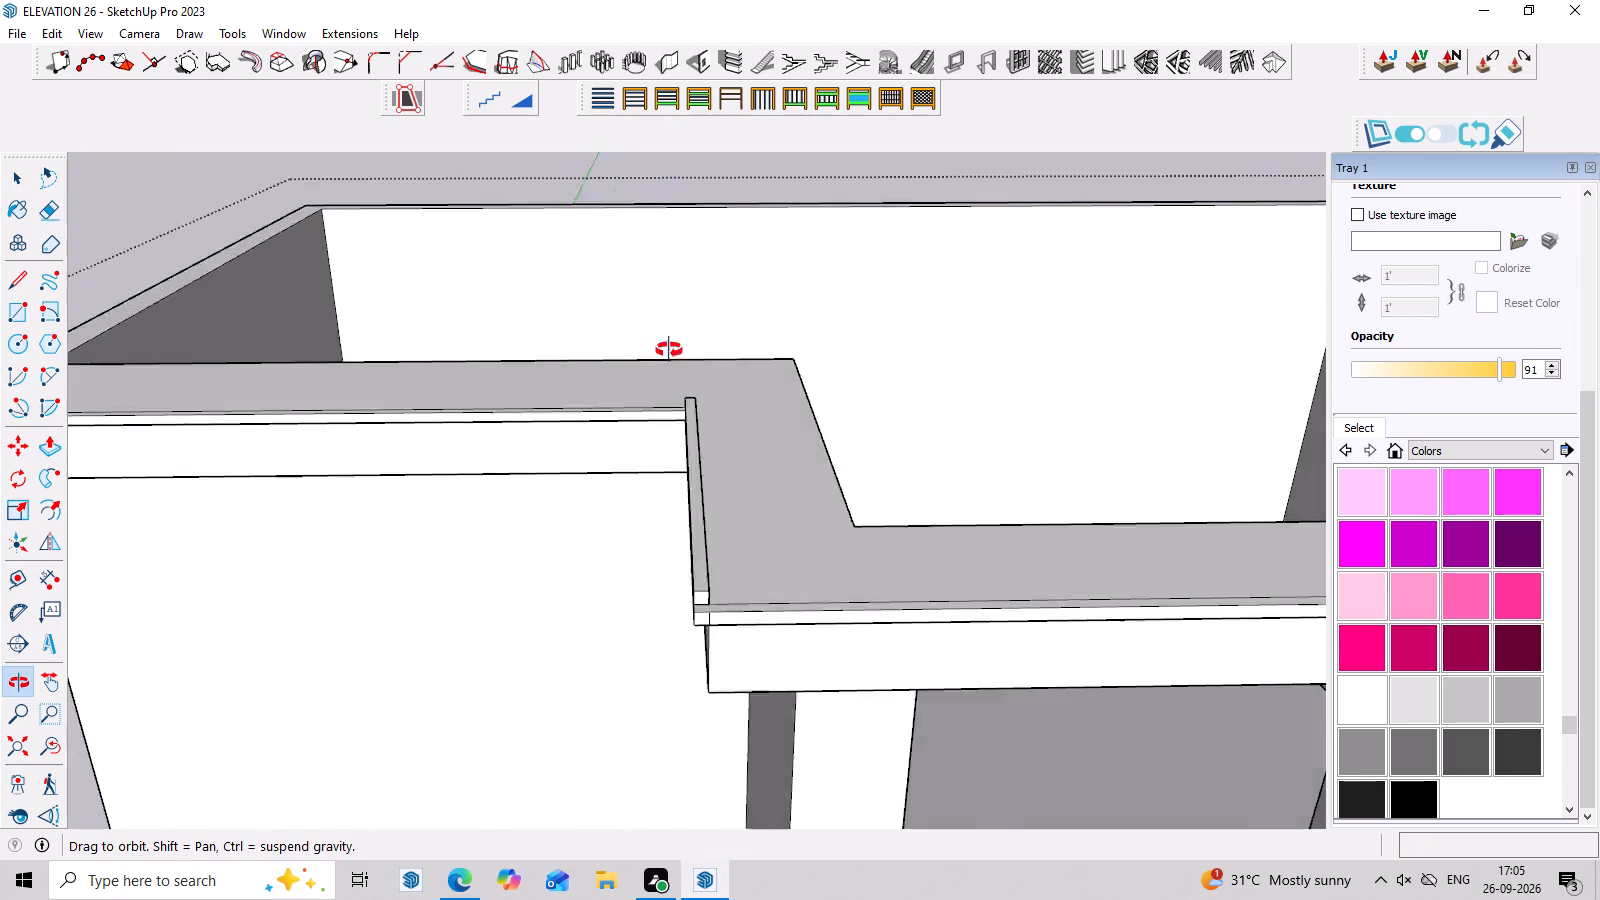
pyautogui.moveTo(669, 350); pyautogui.dragTo(757, 383, button='middle')
pyautogui.scroll(13, 1001, 549)
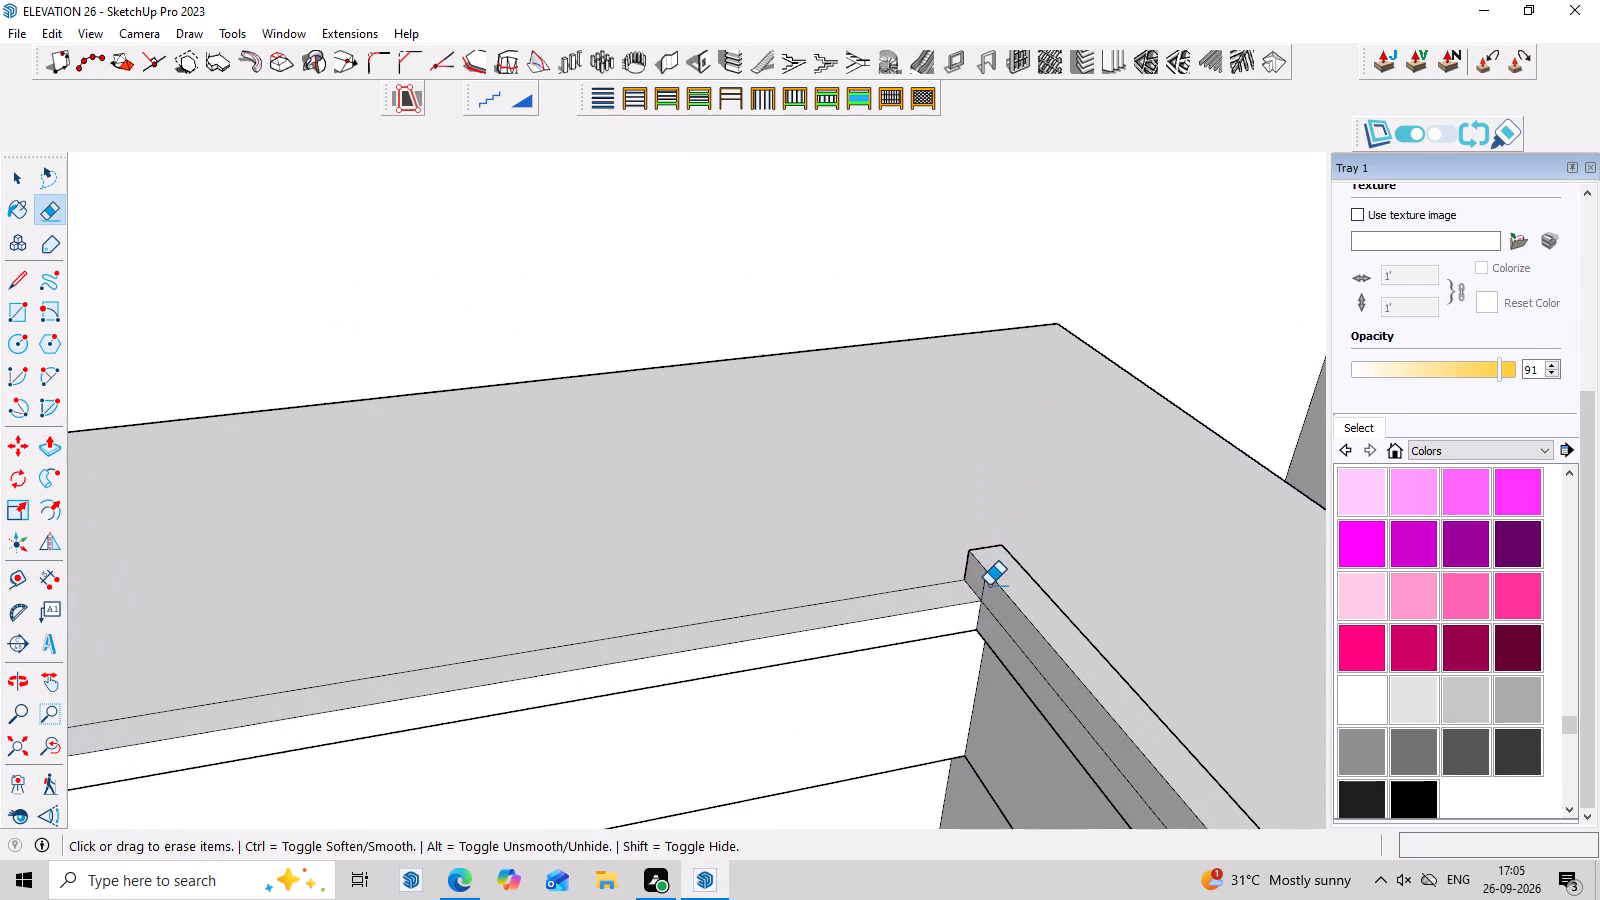
pyautogui.click(983, 579)
# Raise the top face of the parapet lip above the tall opening 2", level with the return's lip.
pyautogui.scroll(-7, 863, 644)
pyautogui.scroll(-4, 504, 567)
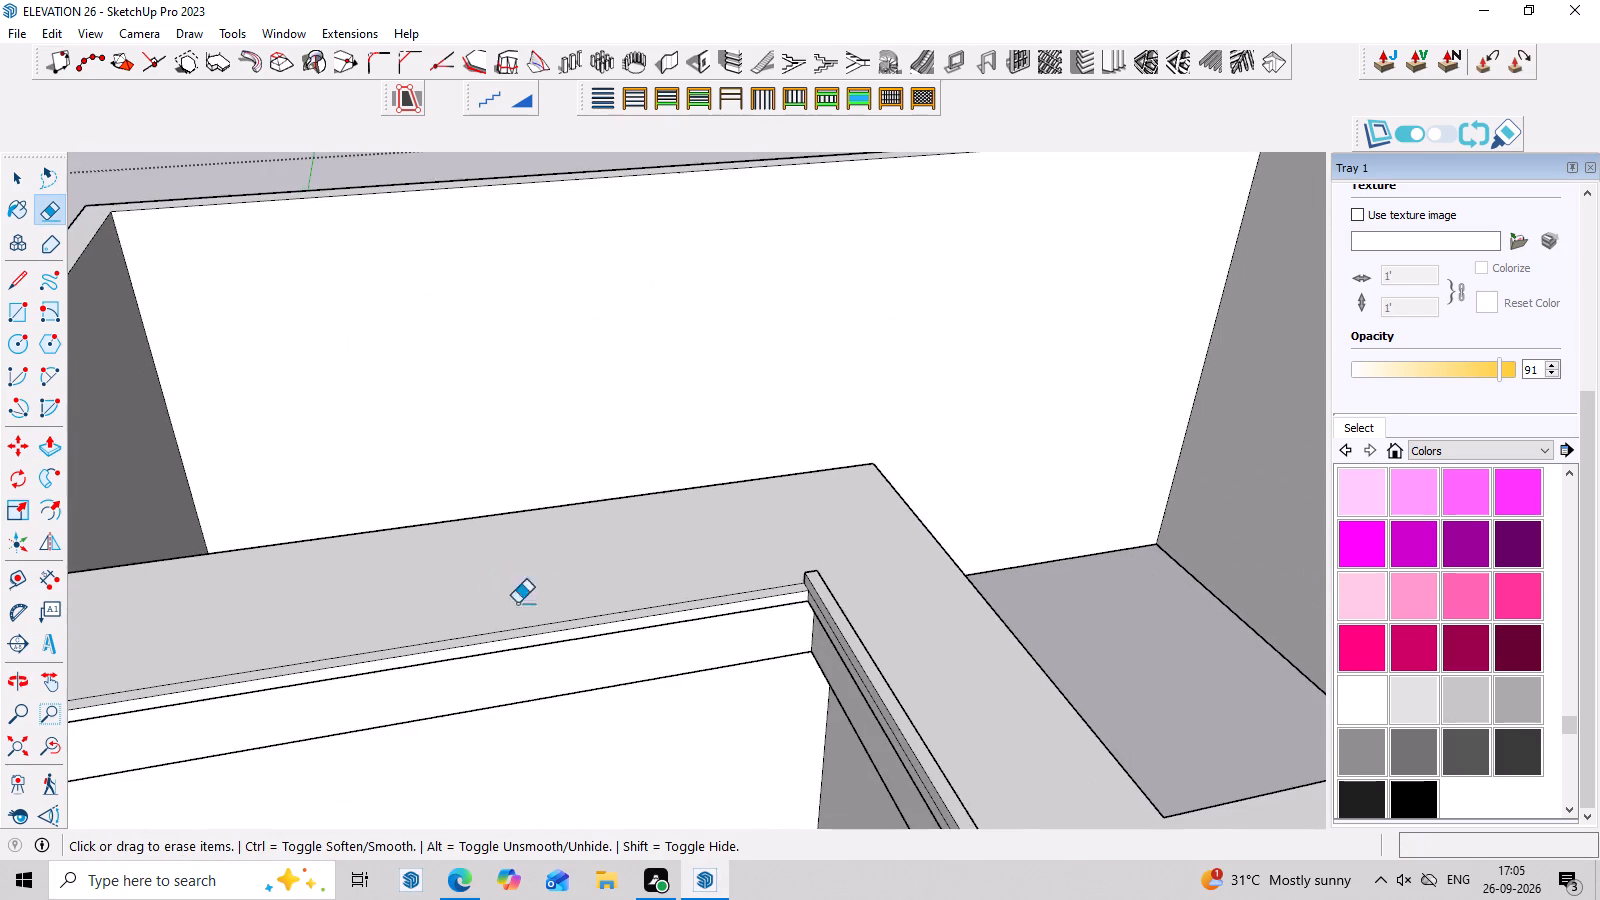
pyautogui.scroll(-3, 614, 602)
pyautogui.moveTo(860, 584); pyautogui.dragTo(736, 429, button='middle')
pyautogui.scroll(-4, 729, 423)
pyautogui.moveTo(750, 449); pyautogui.dragTo(752, 524, button='middle')
pyautogui.scroll(4, 788, 496)
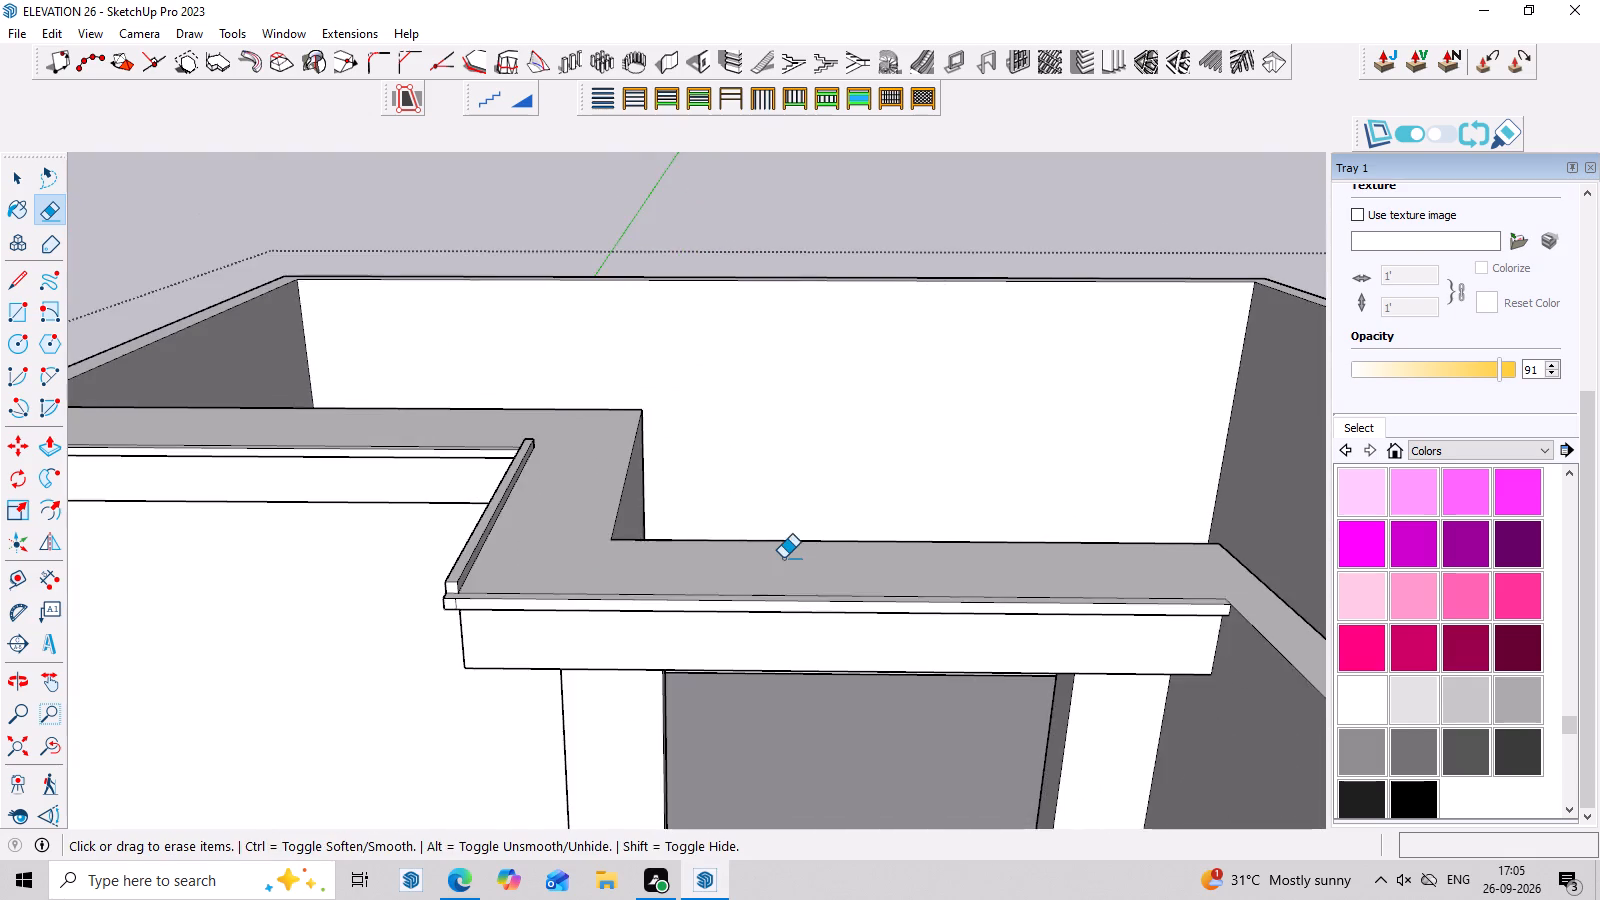
pyautogui.scroll(2, 783, 558)
pyautogui.scroll(-3, 788, 561)
pyautogui.moveTo(782, 570); pyautogui.dragTo(780, 599, button='middle')
pyautogui.scroll(3, 568, 603)
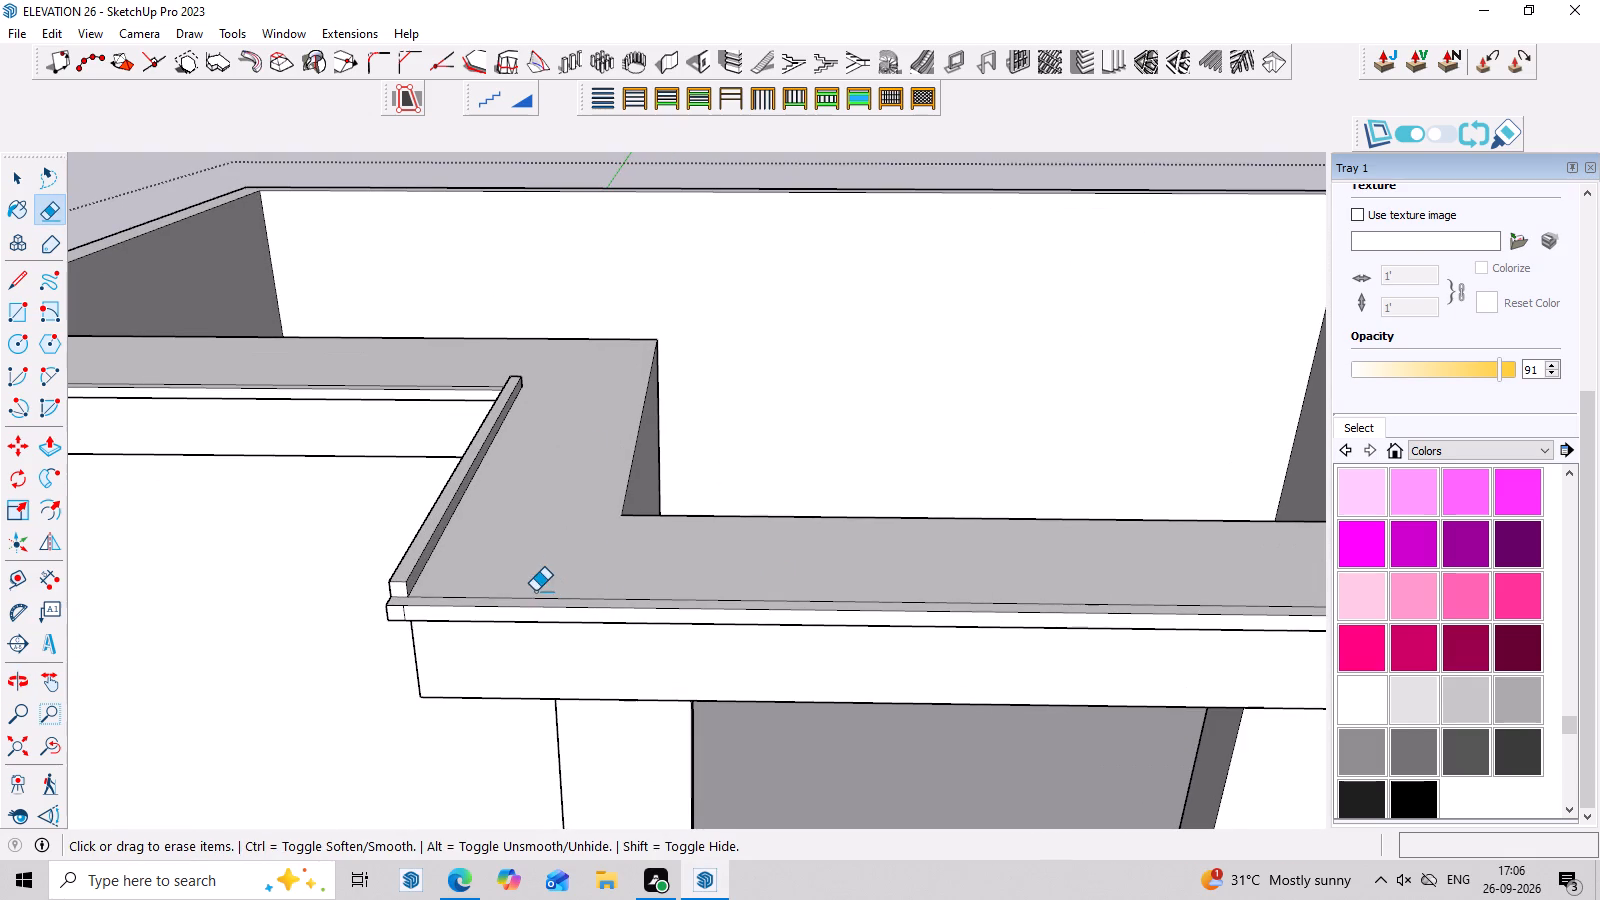
pyautogui.press('p')
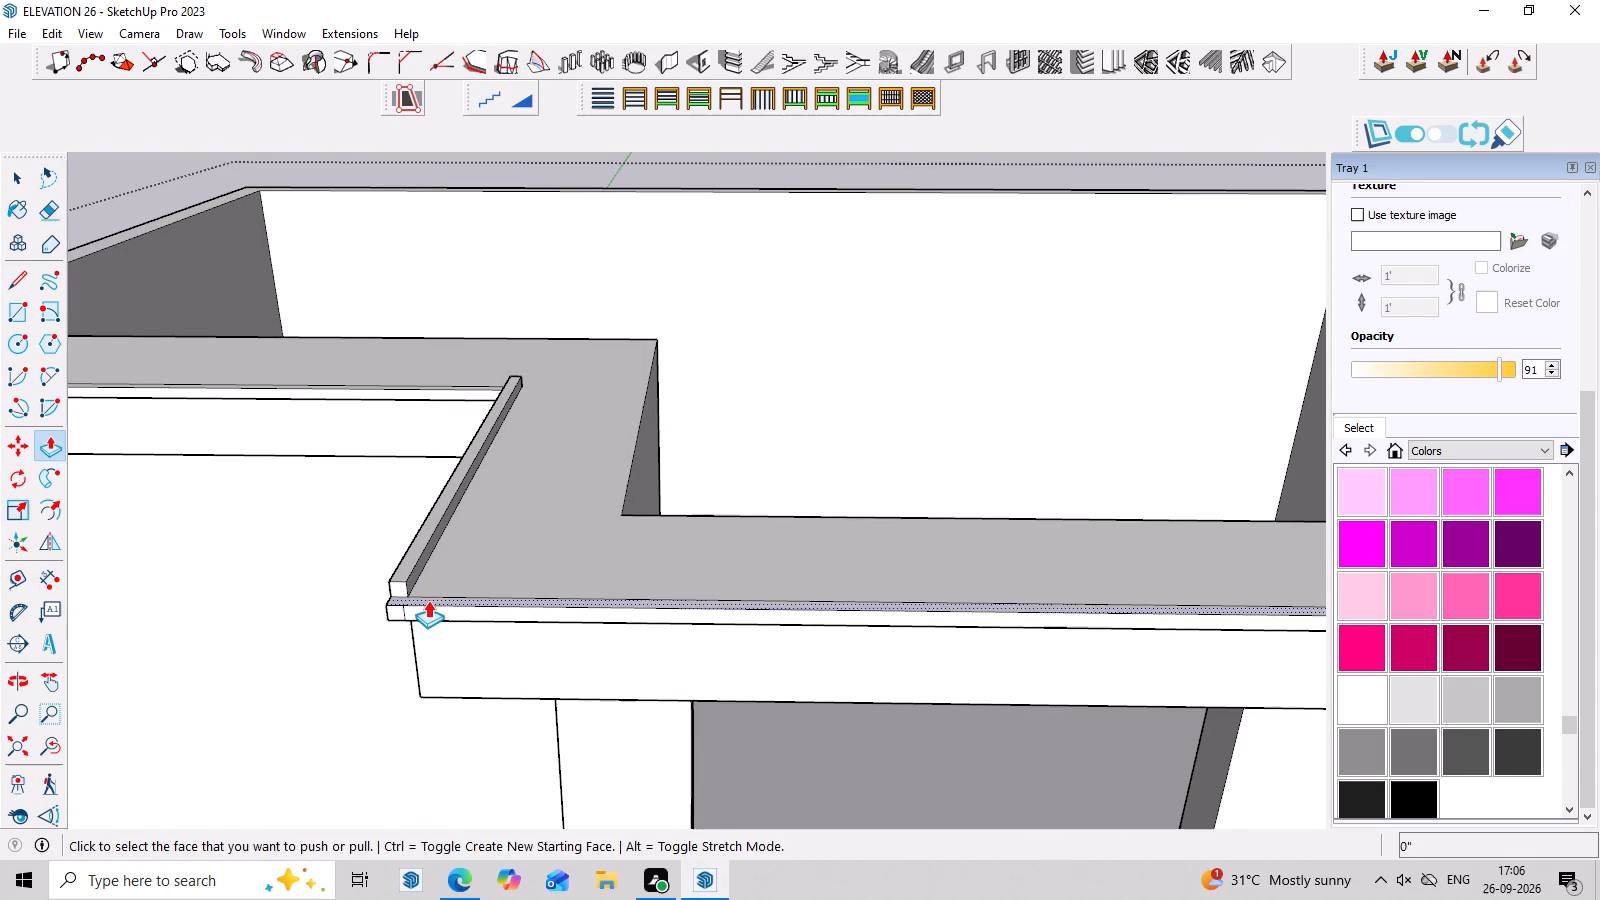
pyautogui.click(426, 600)
pyautogui.click(399, 586)
# Raise the top face of the parapet lip over the plain wall 2", level with the return's lip.
pyautogui.moveTo(384, 322); pyautogui.dragTo(500, 426, button='middle')
pyautogui.scroll(-3, 748, 555)
pyautogui.scroll(3, 781, 682)
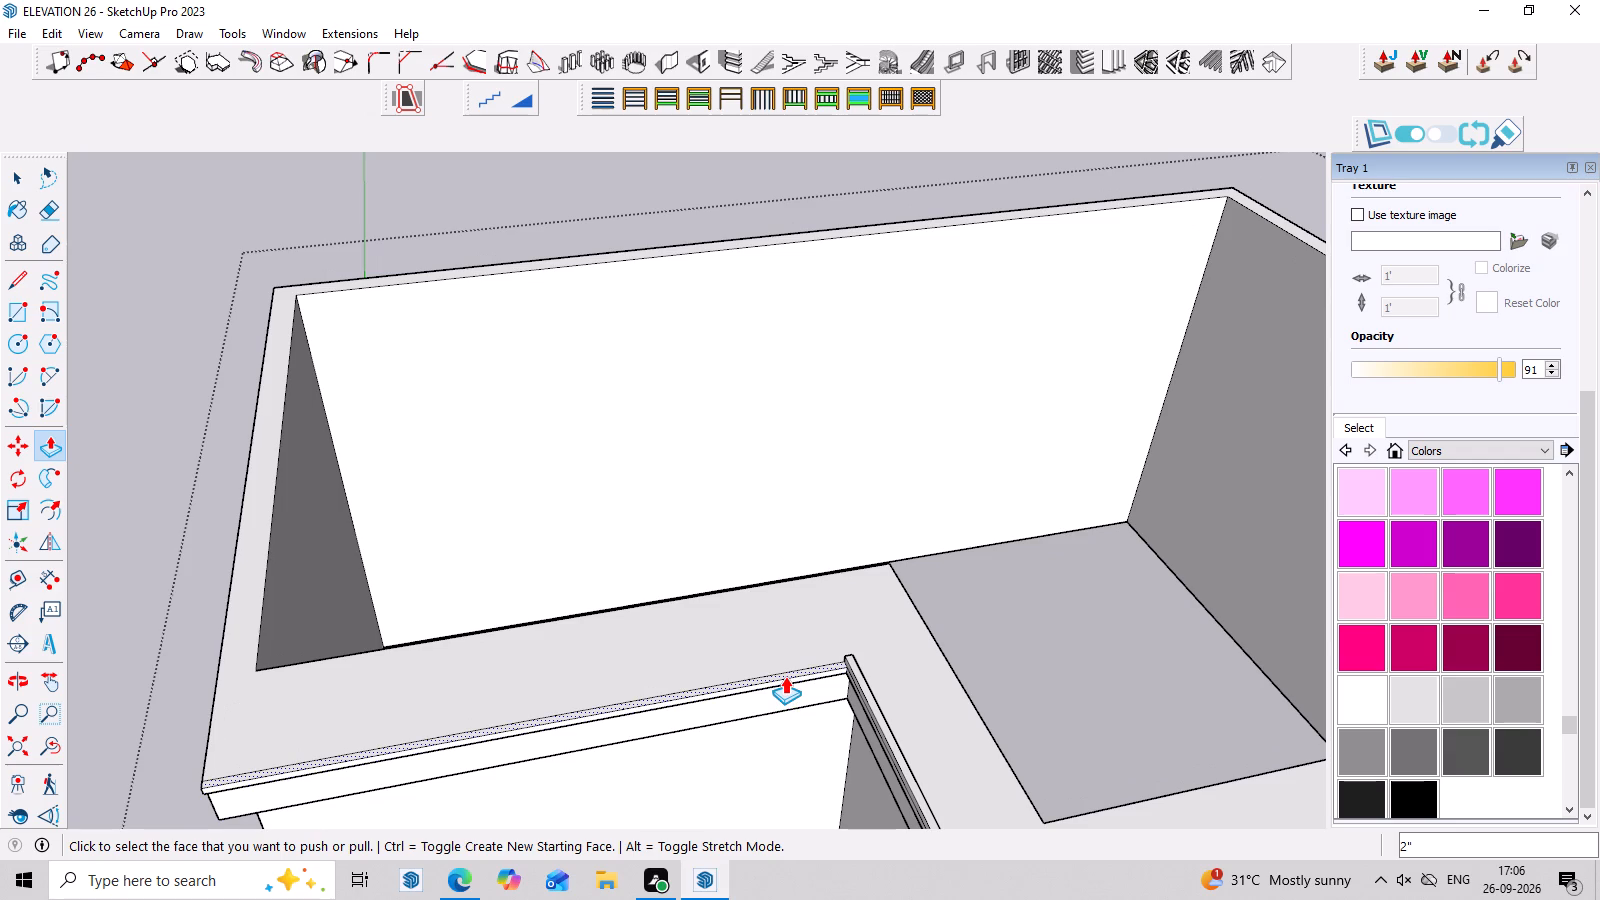
pyautogui.scroll(9, 779, 679)
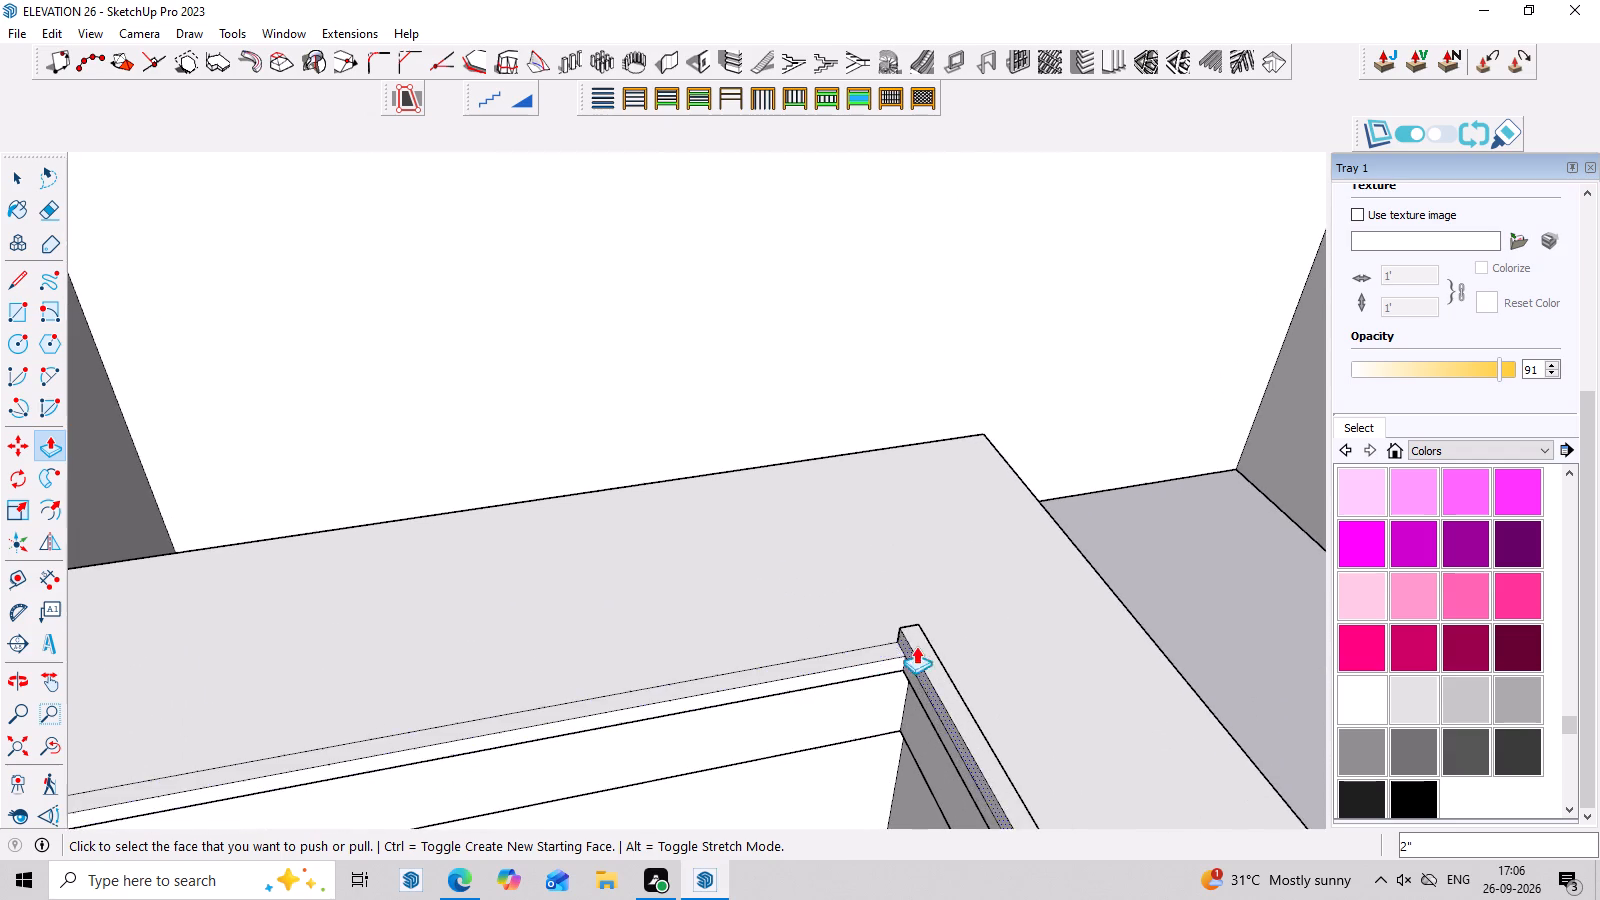
pyautogui.scroll(3, 921, 645)
pyautogui.click(881, 656)
pyautogui.click(899, 642)
# Examine the raised parapet lip and the whole front facade, leaving the upper storey group's editing.
pyautogui.scroll(-3, 861, 646)
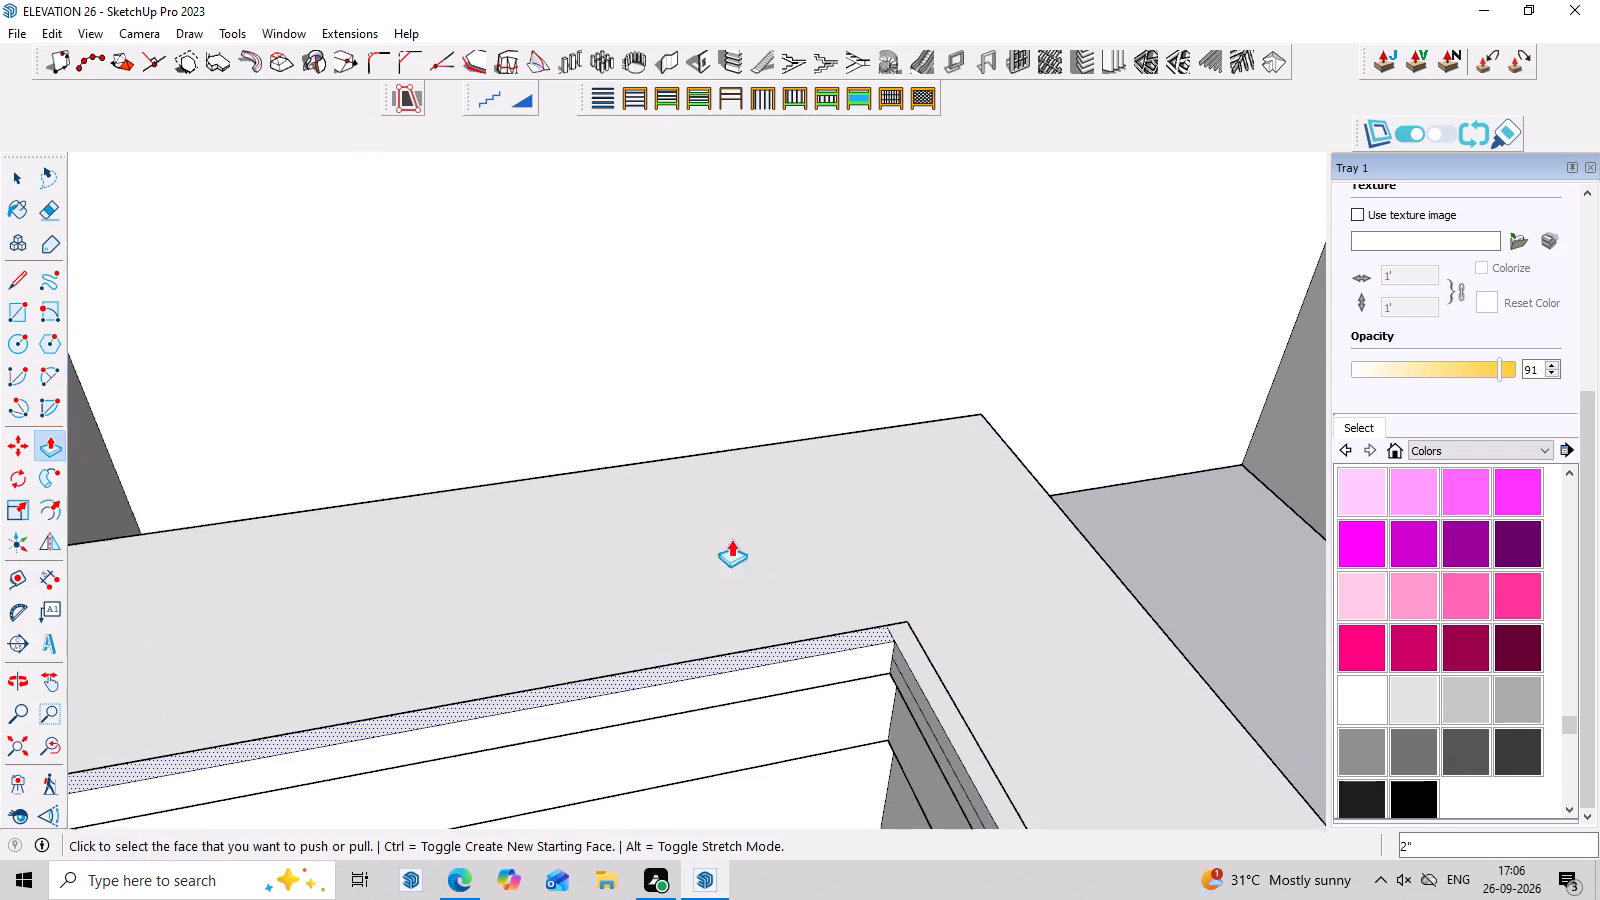
pyautogui.scroll(-9, 731, 539)
pyautogui.scroll(-1, 801, 621)
pyautogui.moveTo(810, 643); pyautogui.dragTo(793, 431, button='middle')
pyautogui.scroll(-4, 783, 417)
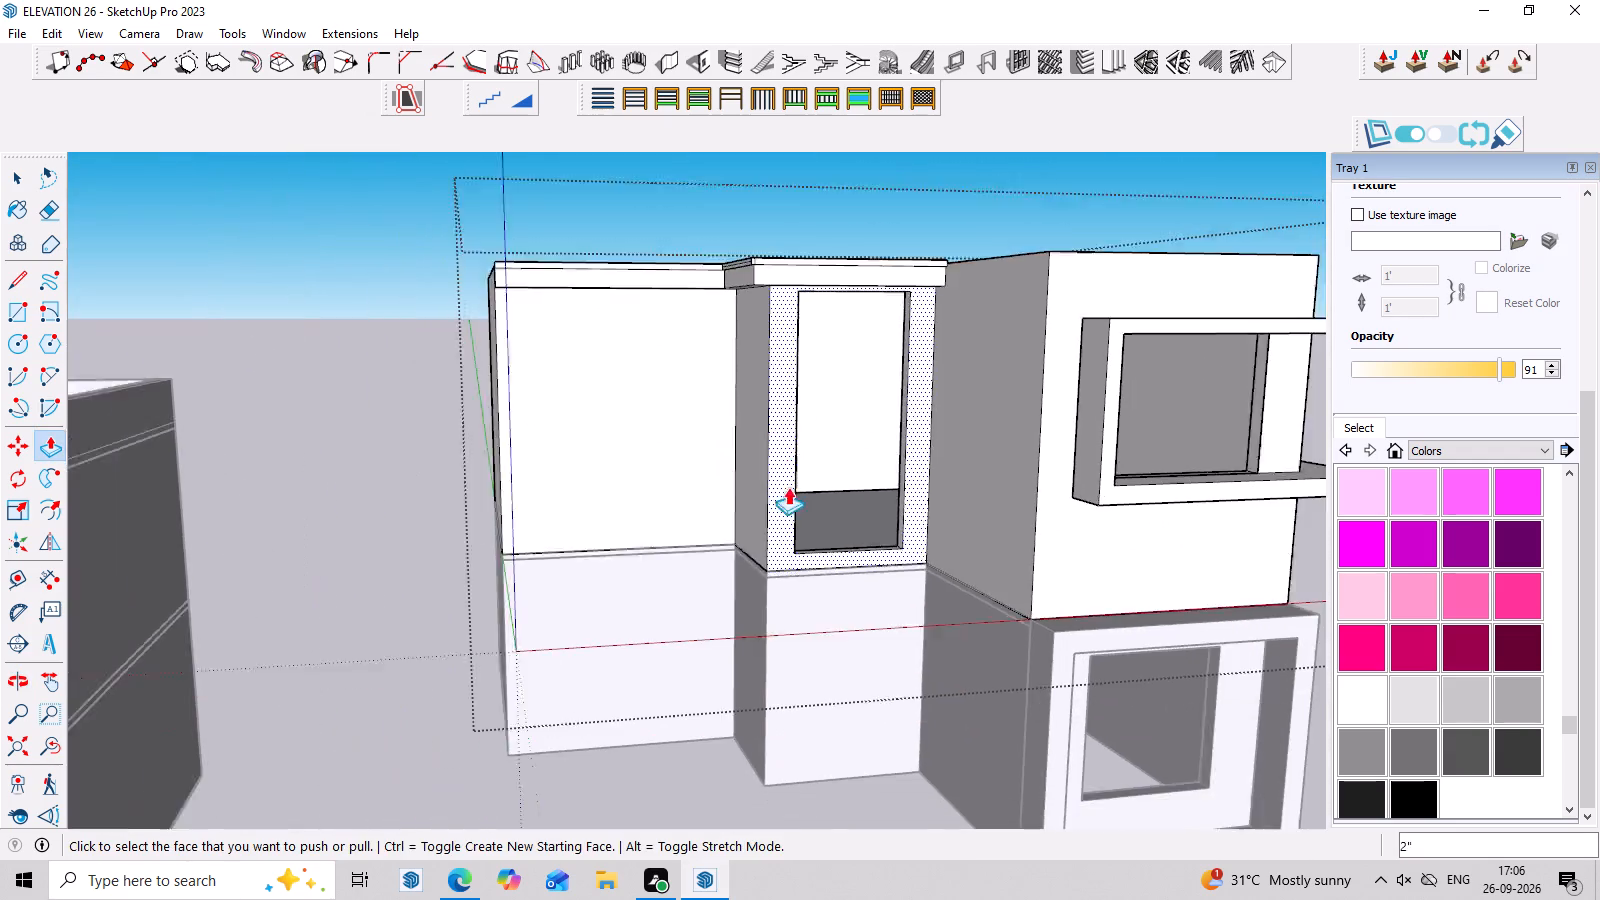
pyautogui.scroll(-1, 788, 487)
pyautogui.moveTo(823, 528); pyautogui.dragTo(553, 556, button='middle')
pyautogui.scroll(-3, 674, 286)
pyautogui.moveTo(819, 475); pyautogui.dragTo(919, 531, button='middle')
pyautogui.moveTo(948, 529); pyautogui.dragTo(1016, 416, button='middle')
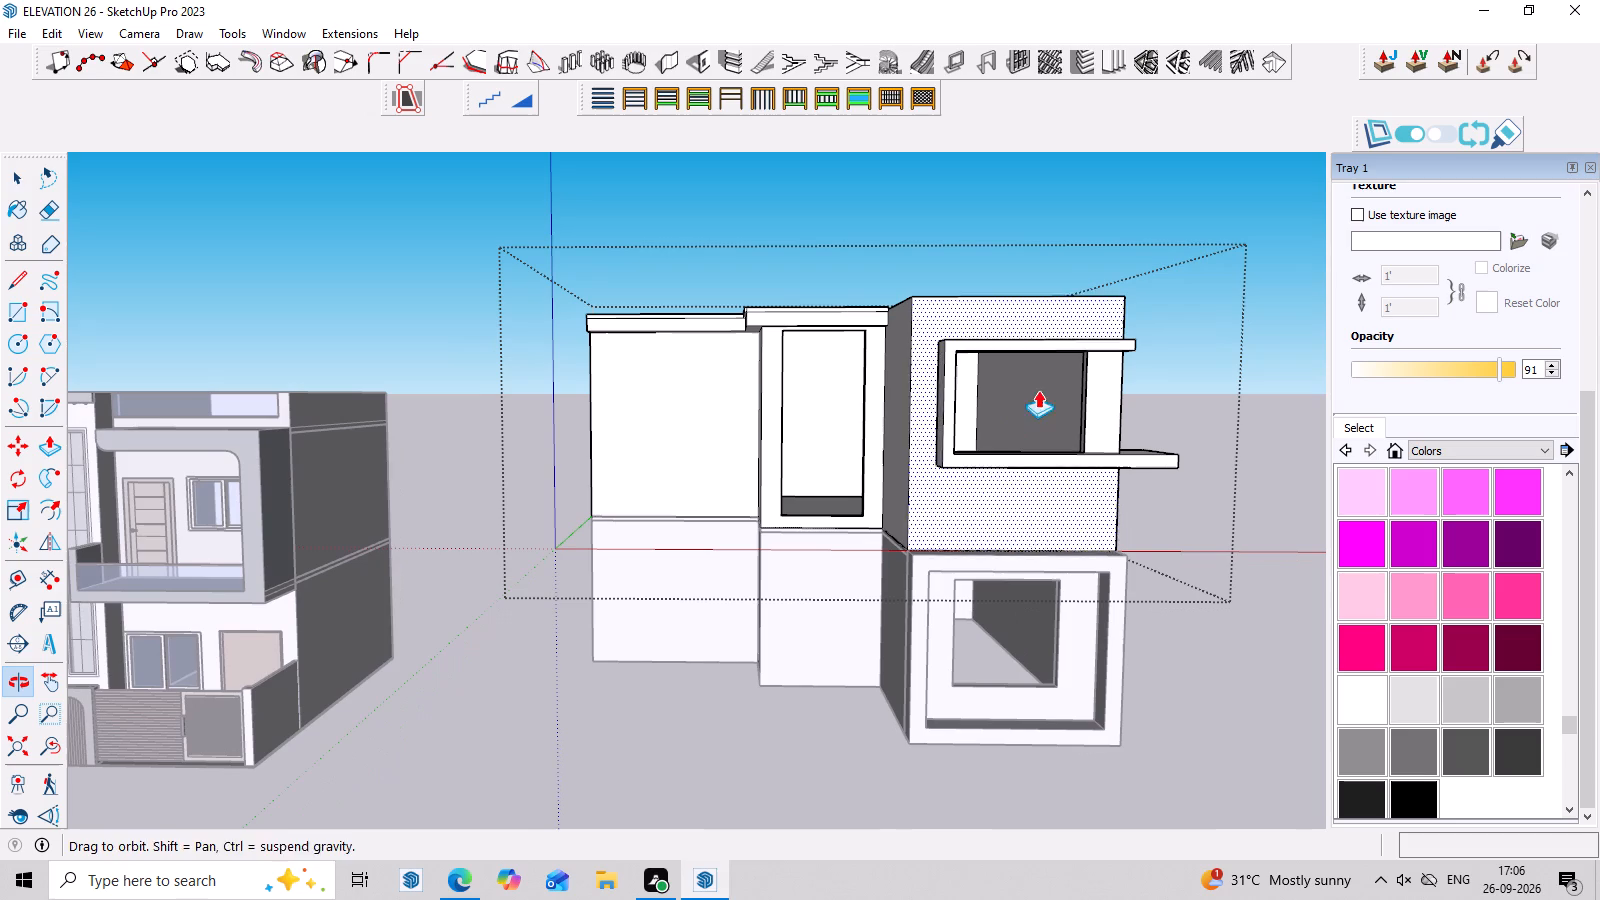
pyautogui.press('space')
pyautogui.click(1263, 206)
pyautogui.scroll(2, 1248, 298)
pyautogui.moveTo(1249, 298); pyautogui.dragTo(1263, 333, button='middle')
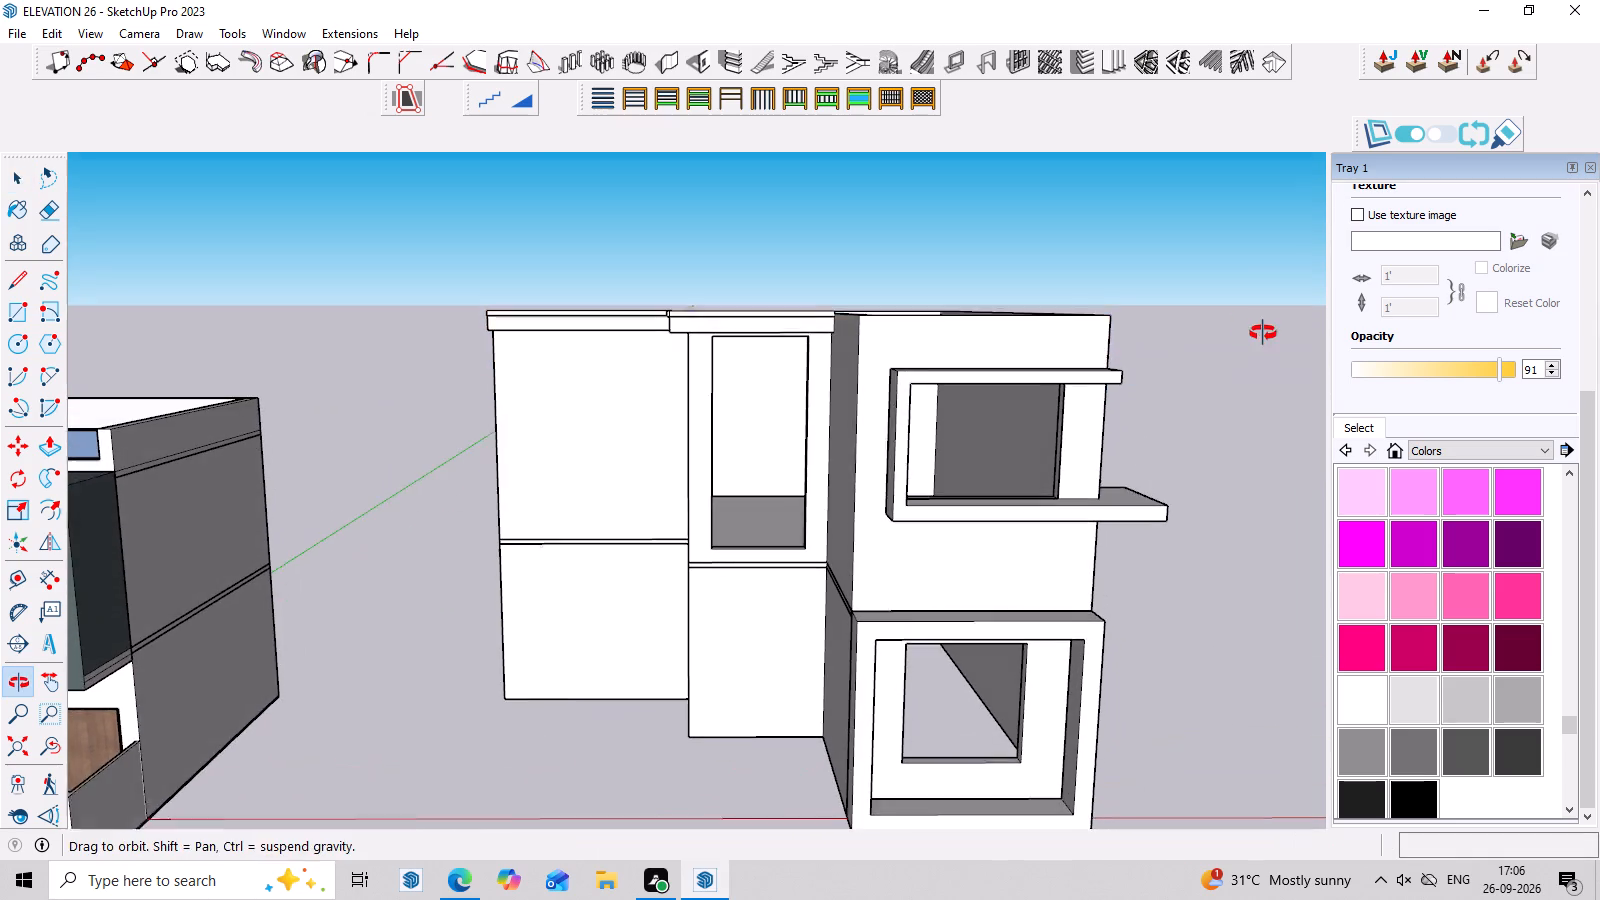
pyautogui.moveTo(1263, 333); pyautogui.dragTo(1267, 343, button='middle')
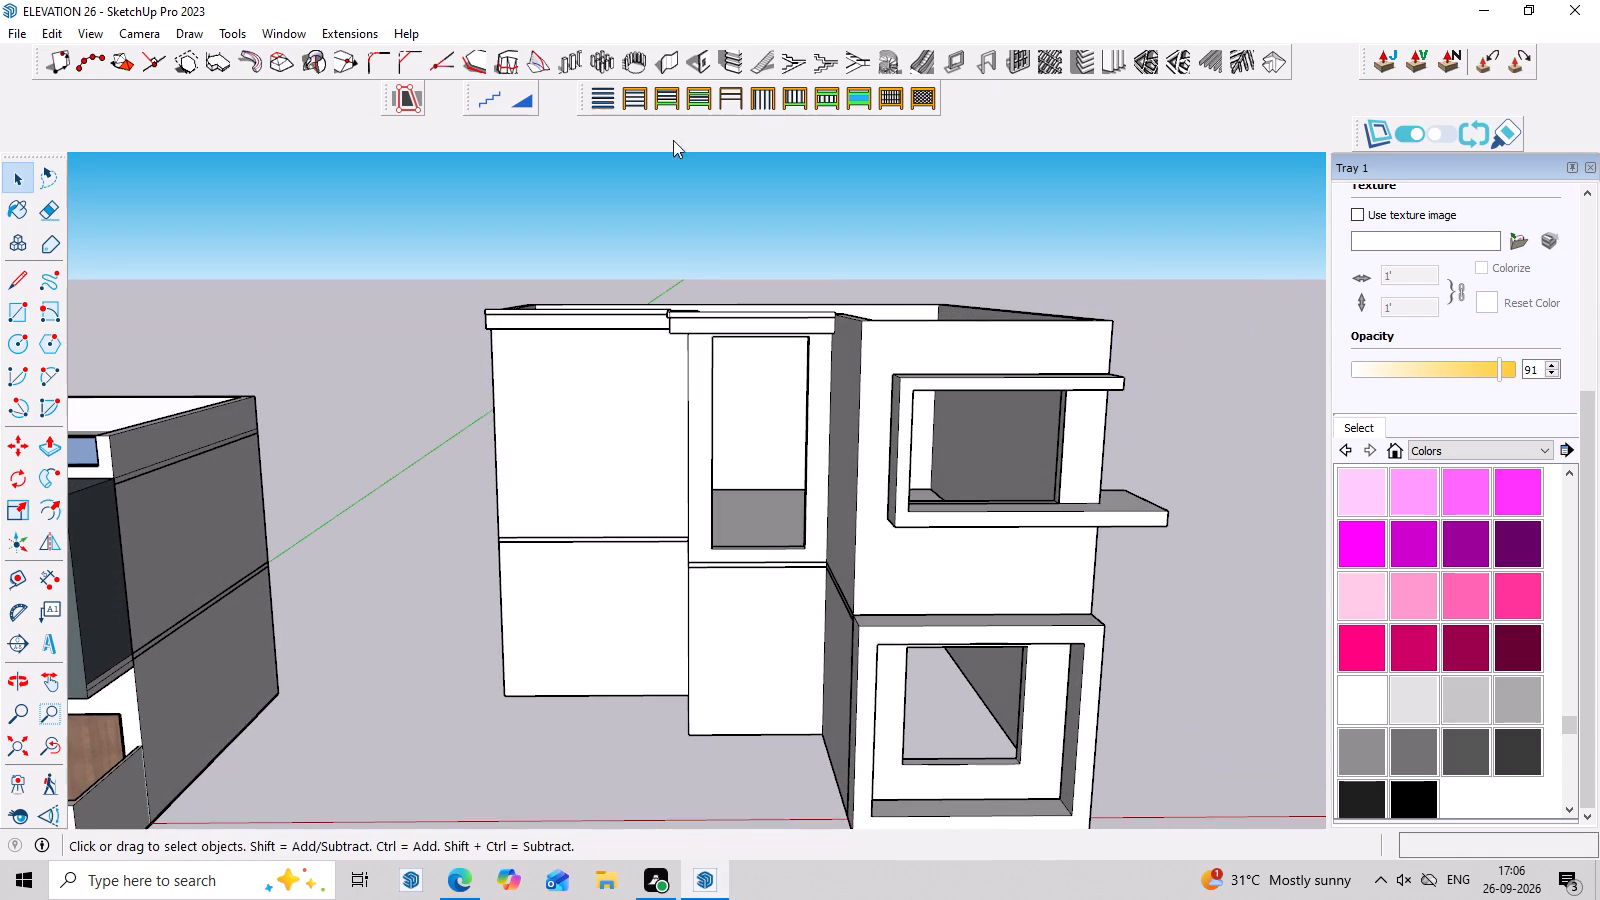
# Delete the vertical seam on the lip's front face at the outer corner above the tall opening.
pyautogui.scroll(4, 627, 291)
pyautogui.scroll(7, 687, 381)
pyautogui.scroll(5, 710, 279)
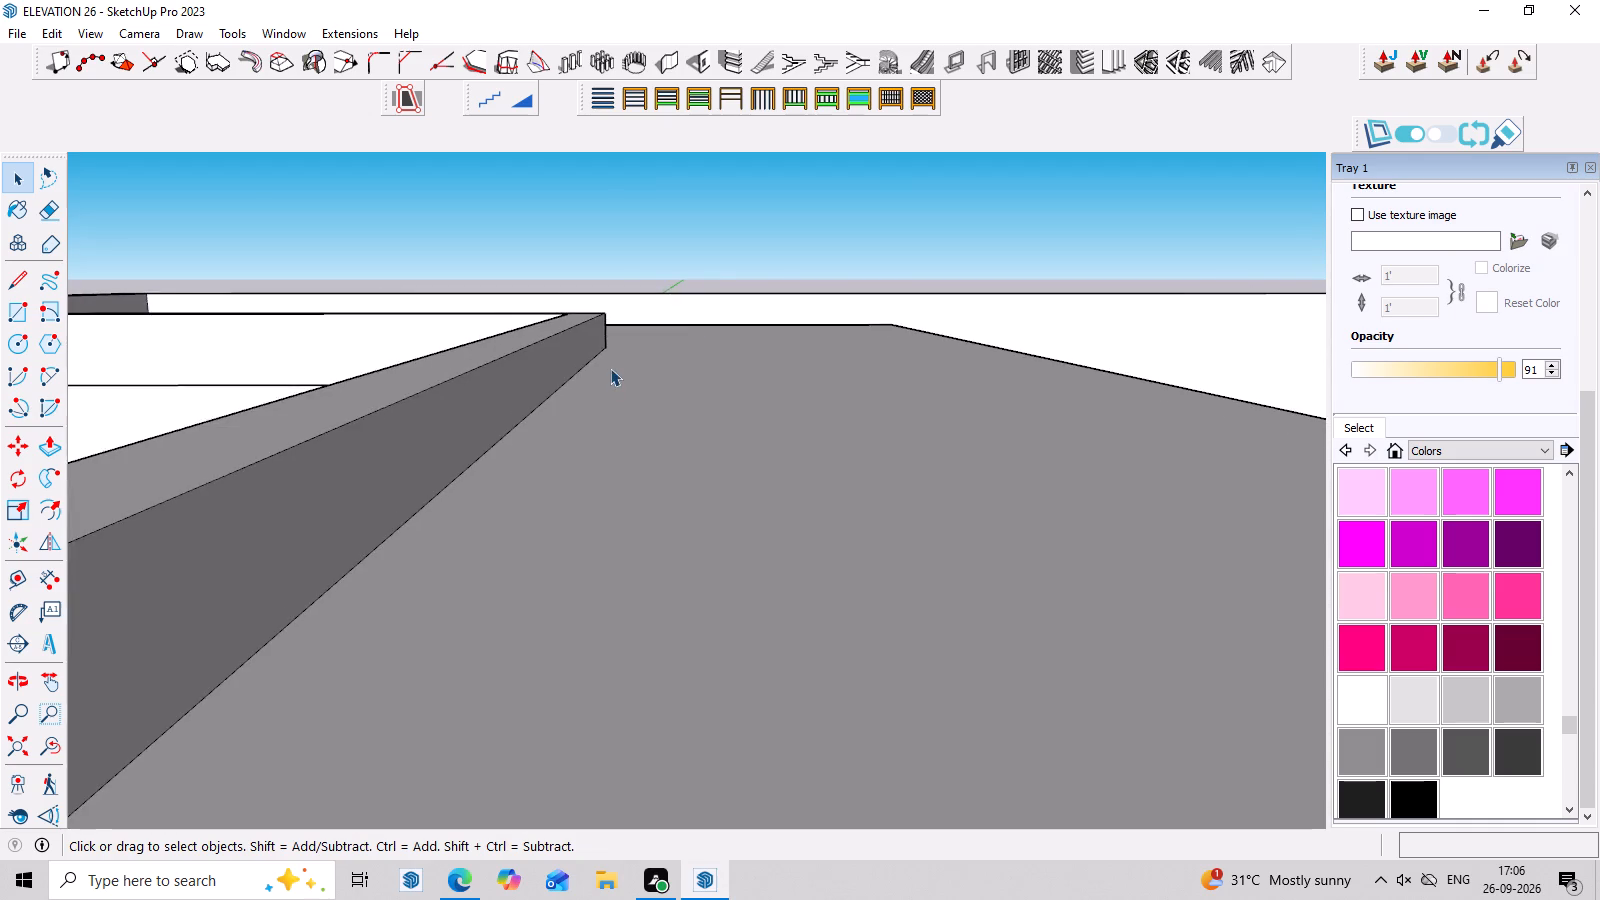
pyautogui.scroll(1, 610, 368)
pyautogui.scroll(-9, 607, 371)
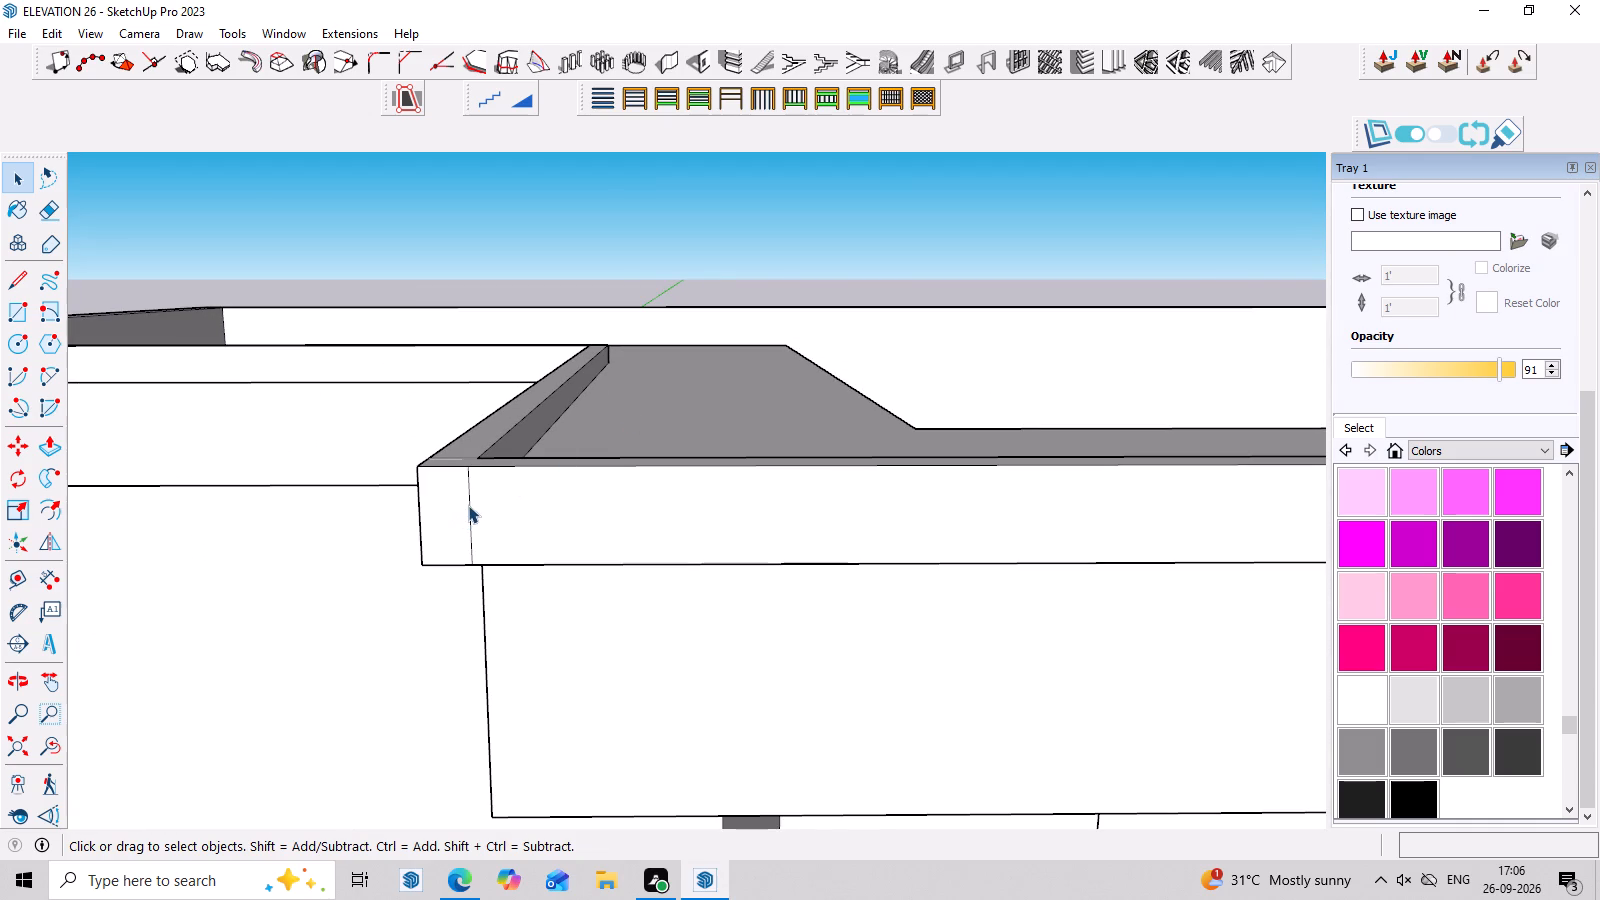
pyautogui.click(468, 505)
pyautogui.tripleClick(468, 505)
pyautogui.click(468, 505)
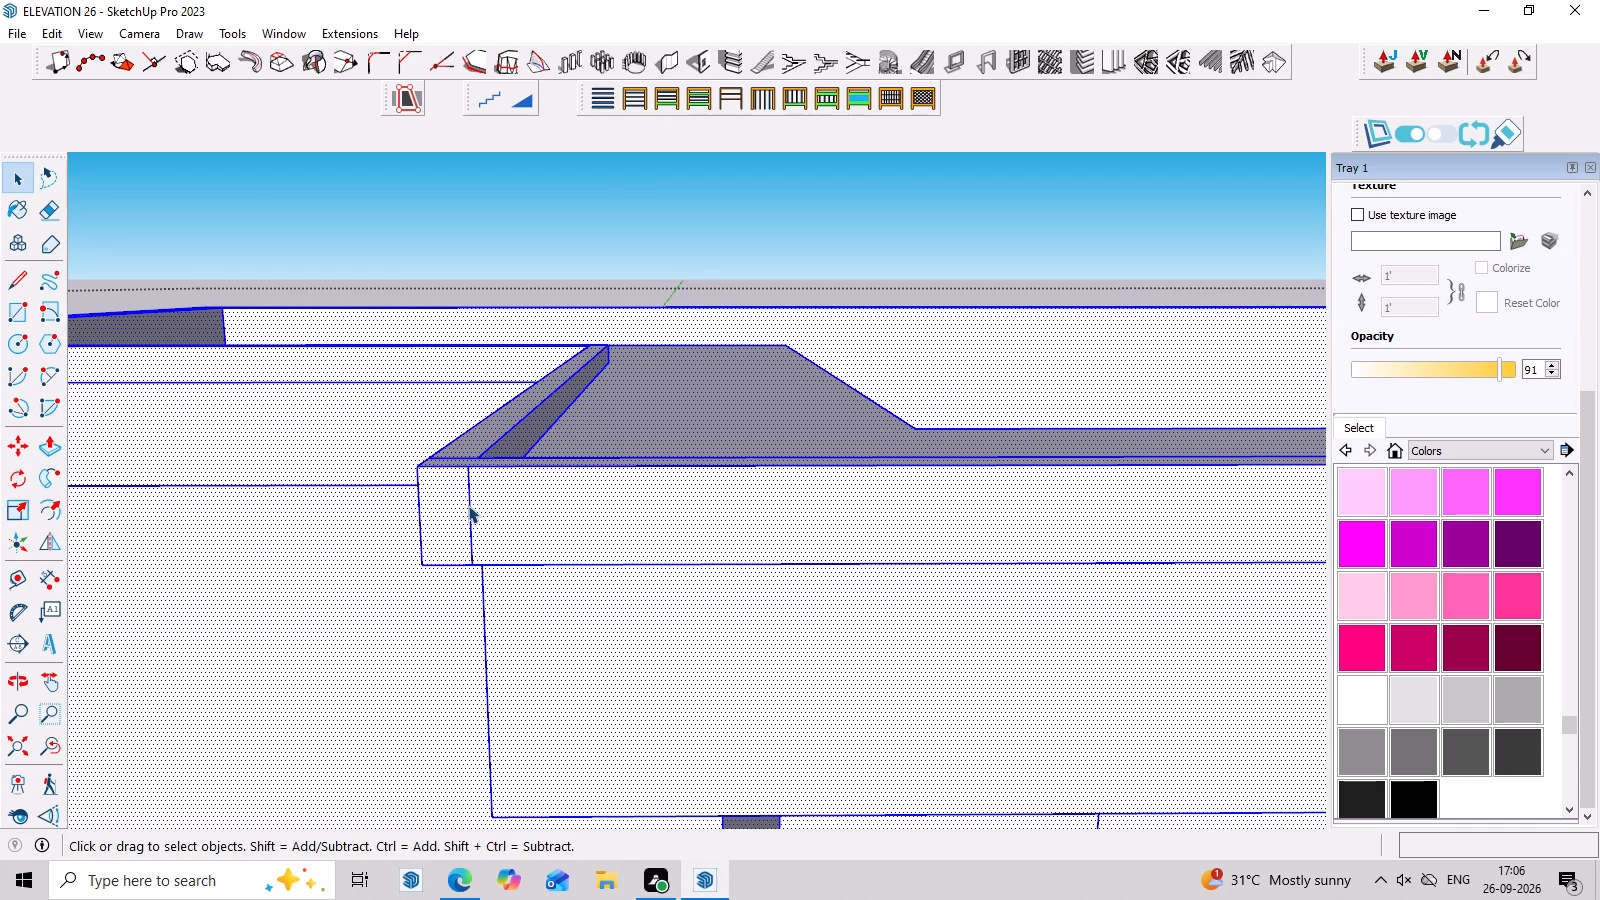
pyautogui.scroll(2, 468, 505)
pyautogui.click(468, 505)
pyautogui.press('Delete')
# Delete the short seam across the lip's top face at the outer corner of the return.
pyautogui.moveTo(461, 426); pyautogui.dragTo(461, 436, button='middle')
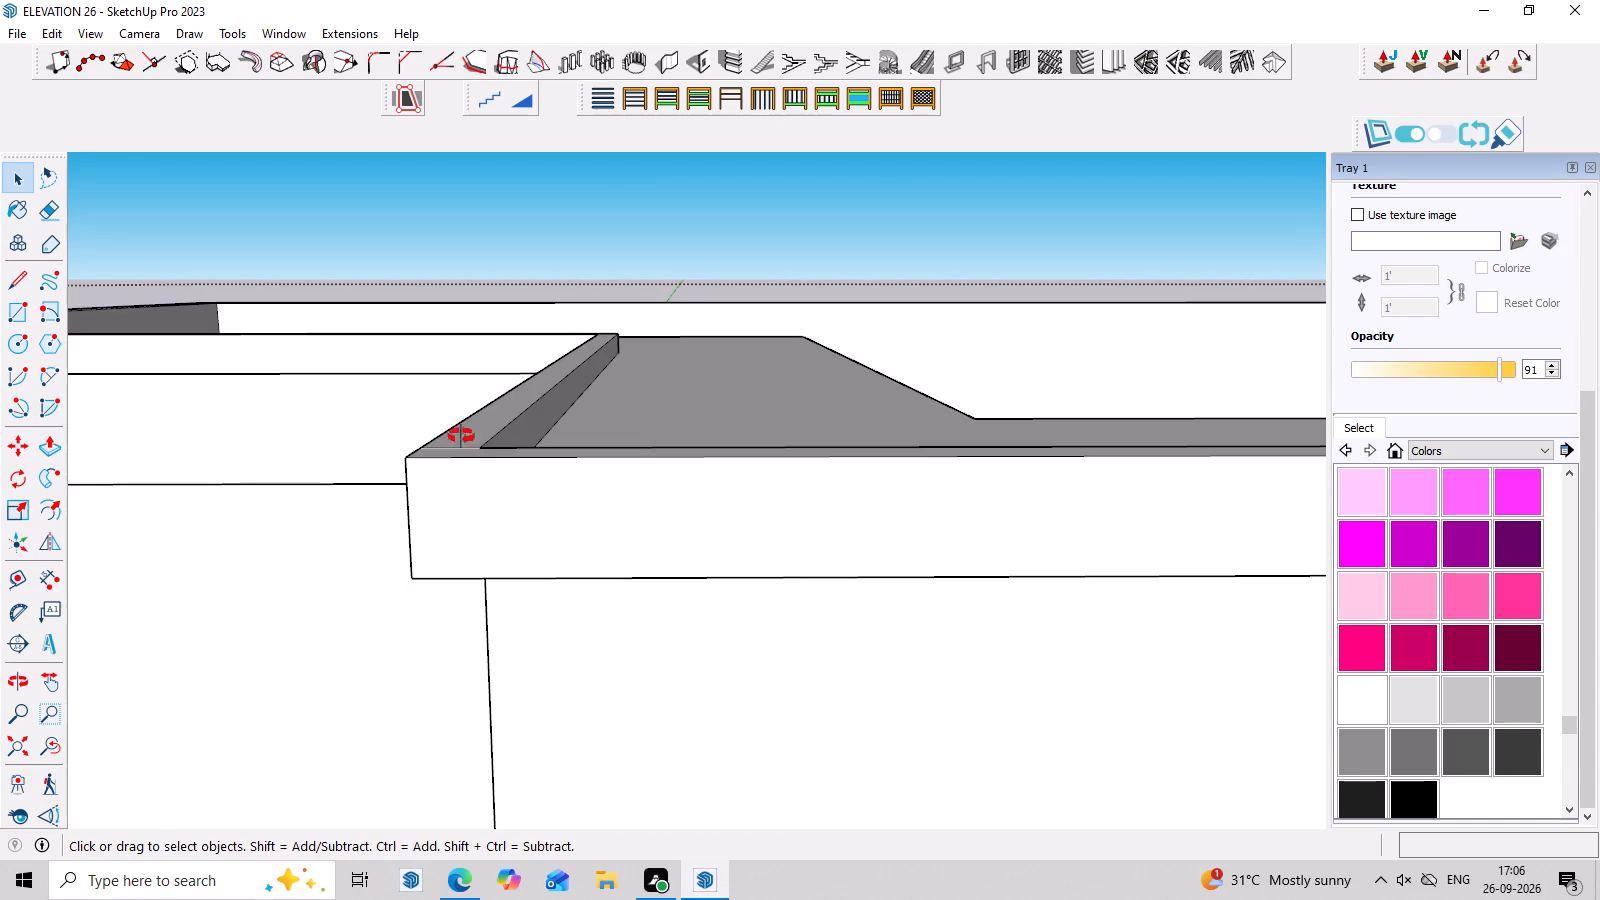
pyautogui.moveTo(461, 436); pyautogui.dragTo(458, 545, button='middle')
pyautogui.scroll(5, 471, 509)
pyautogui.moveTo(461, 488); pyautogui.dragTo(466, 551, button='middle')
pyautogui.scroll(2, 474, 499)
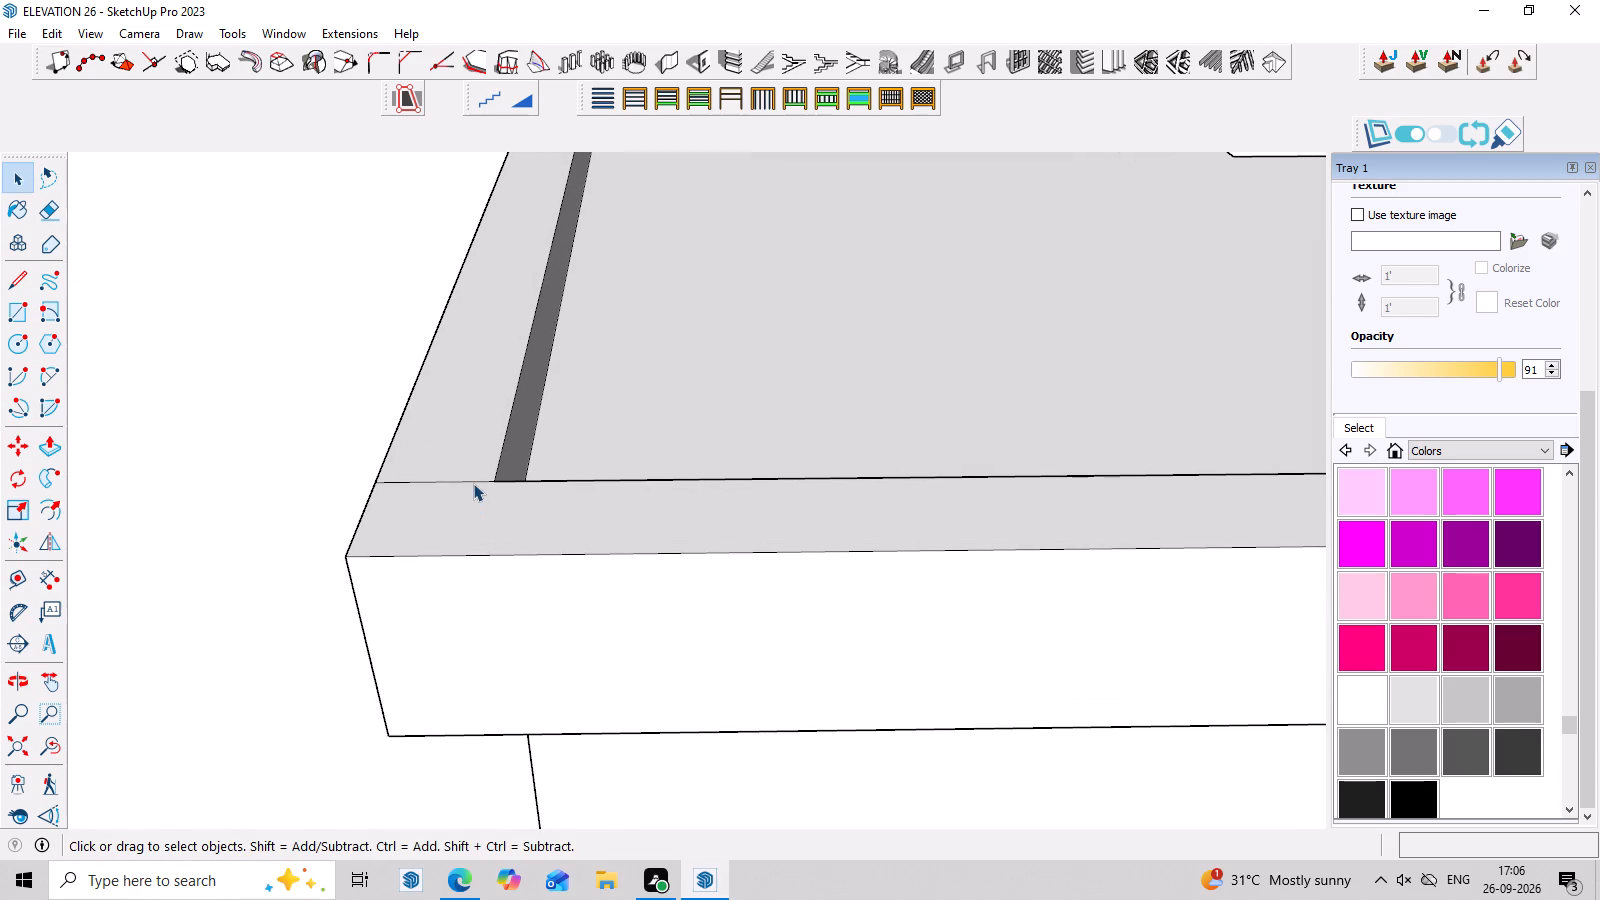
pyautogui.click(473, 481)
pyautogui.scroll(1, 473, 481)
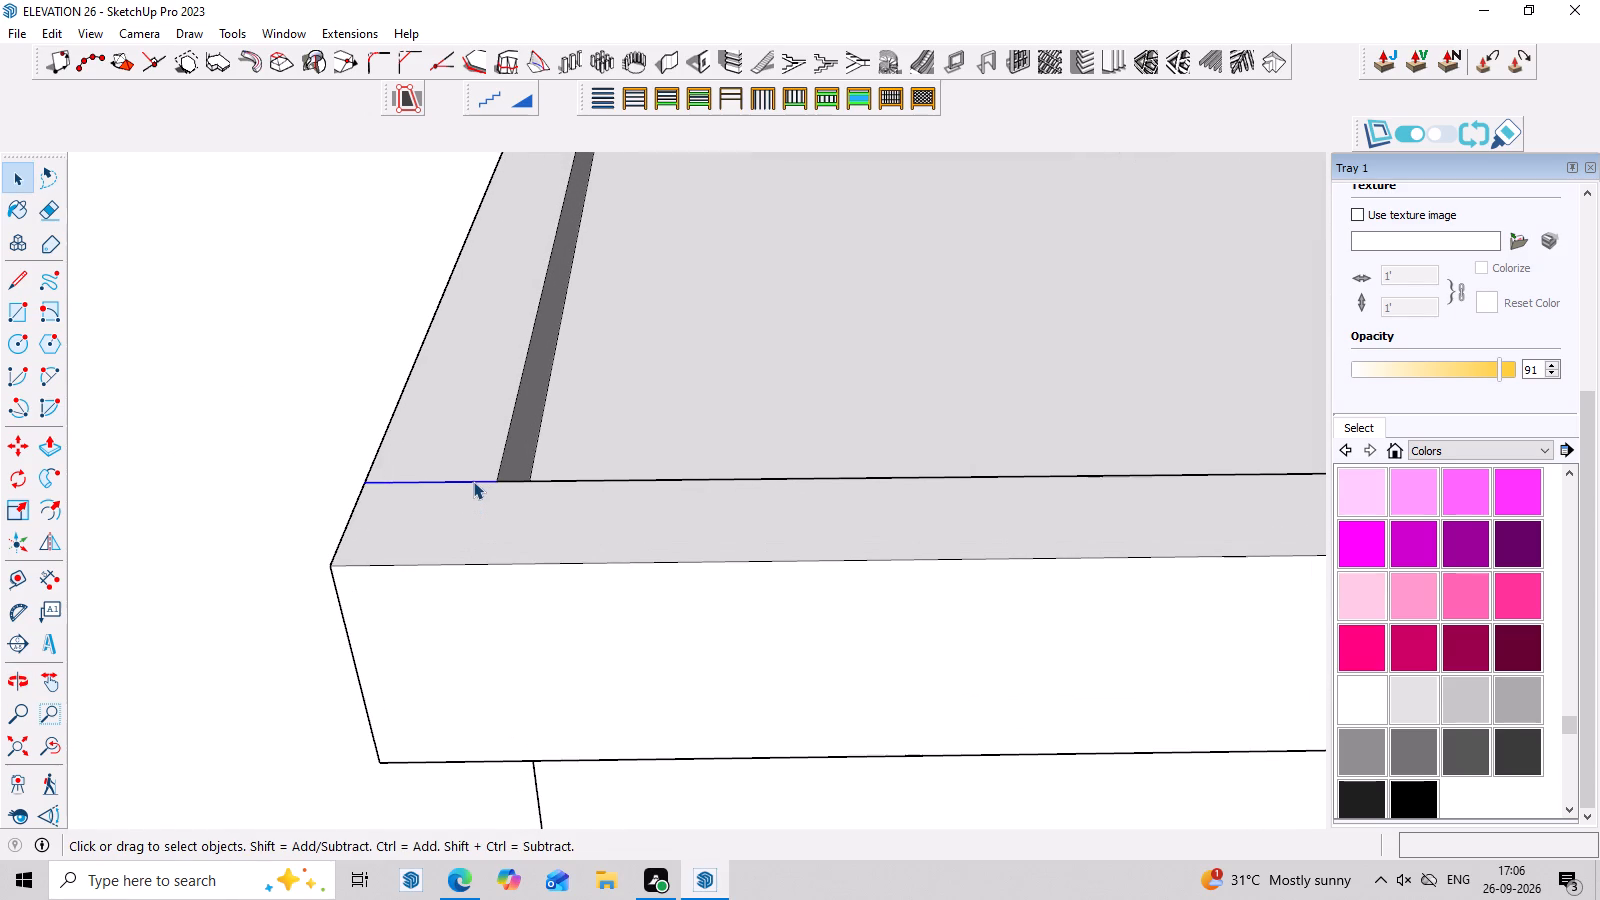
pyautogui.press('Delete')
# Delete the short seam across the lip's top face at the inner corner, where the return meets the plain wall.
pyautogui.scroll(-4, 473, 481)
pyautogui.scroll(-8, 567, 590)
pyautogui.scroll(-4, 545, 700)
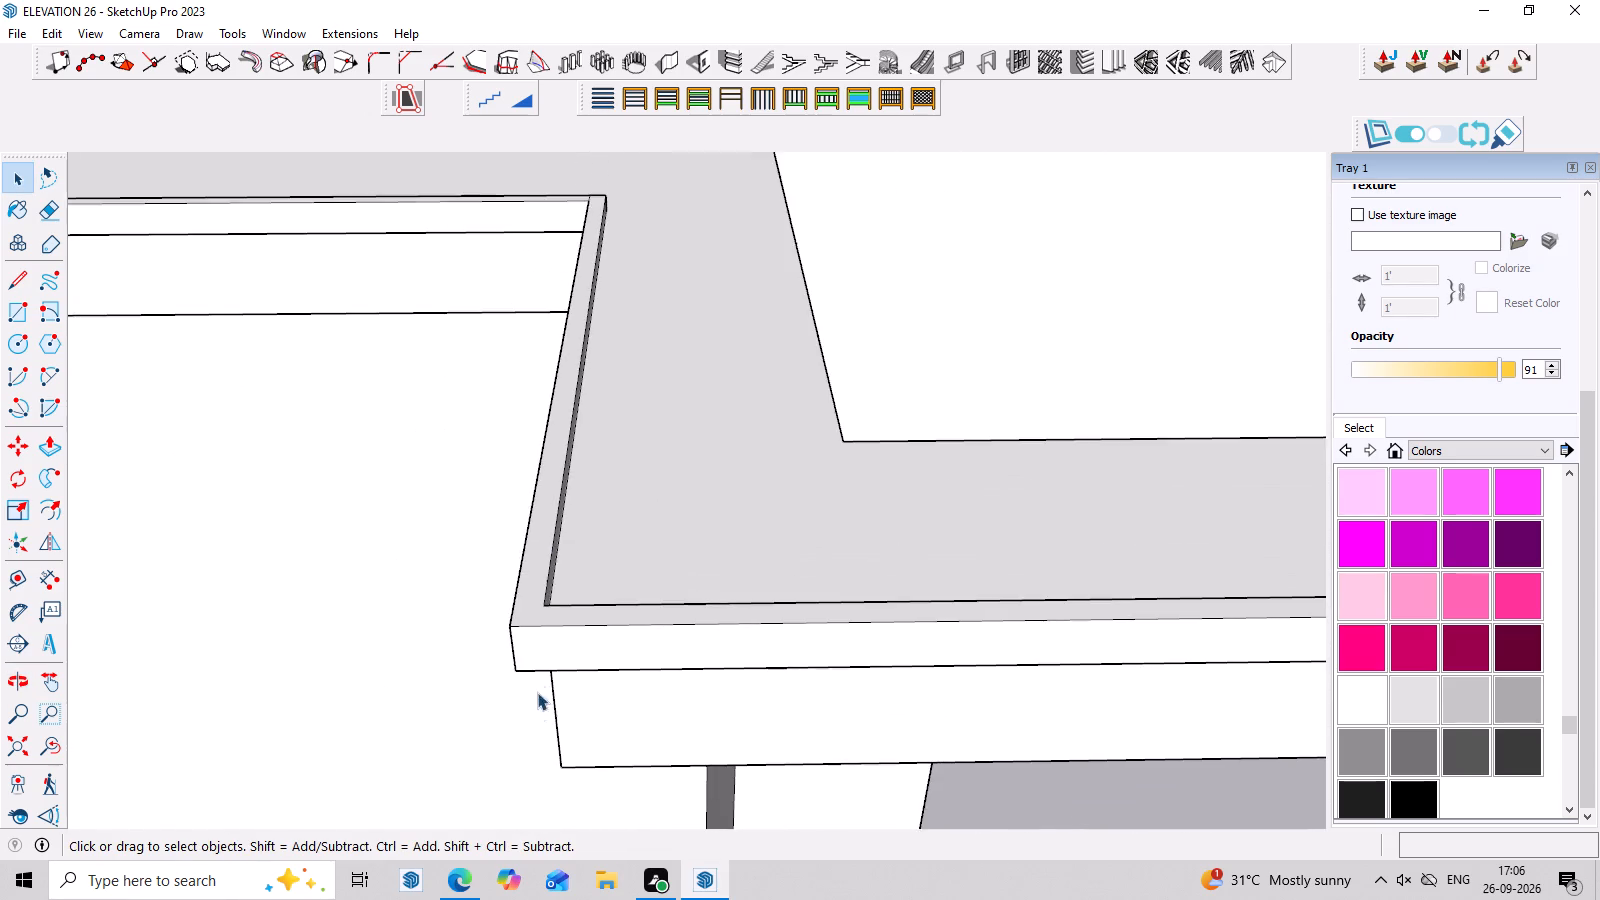
pyautogui.scroll(-8, 537, 692)
pyautogui.scroll(11, 575, 530)
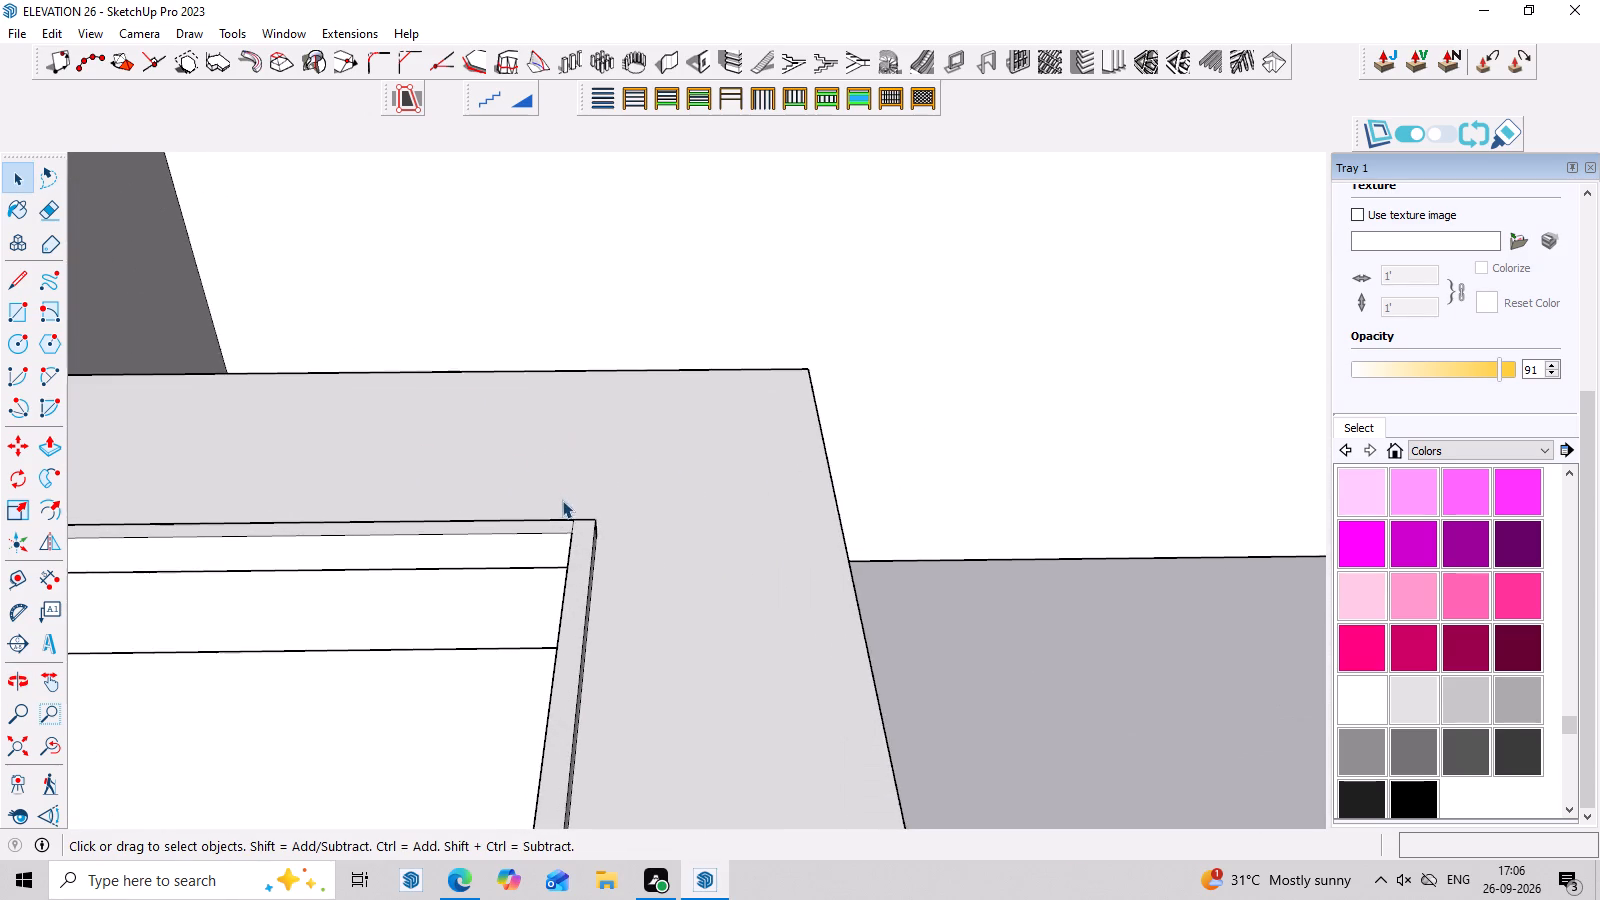
pyautogui.scroll(5, 562, 500)
pyautogui.click(569, 526)
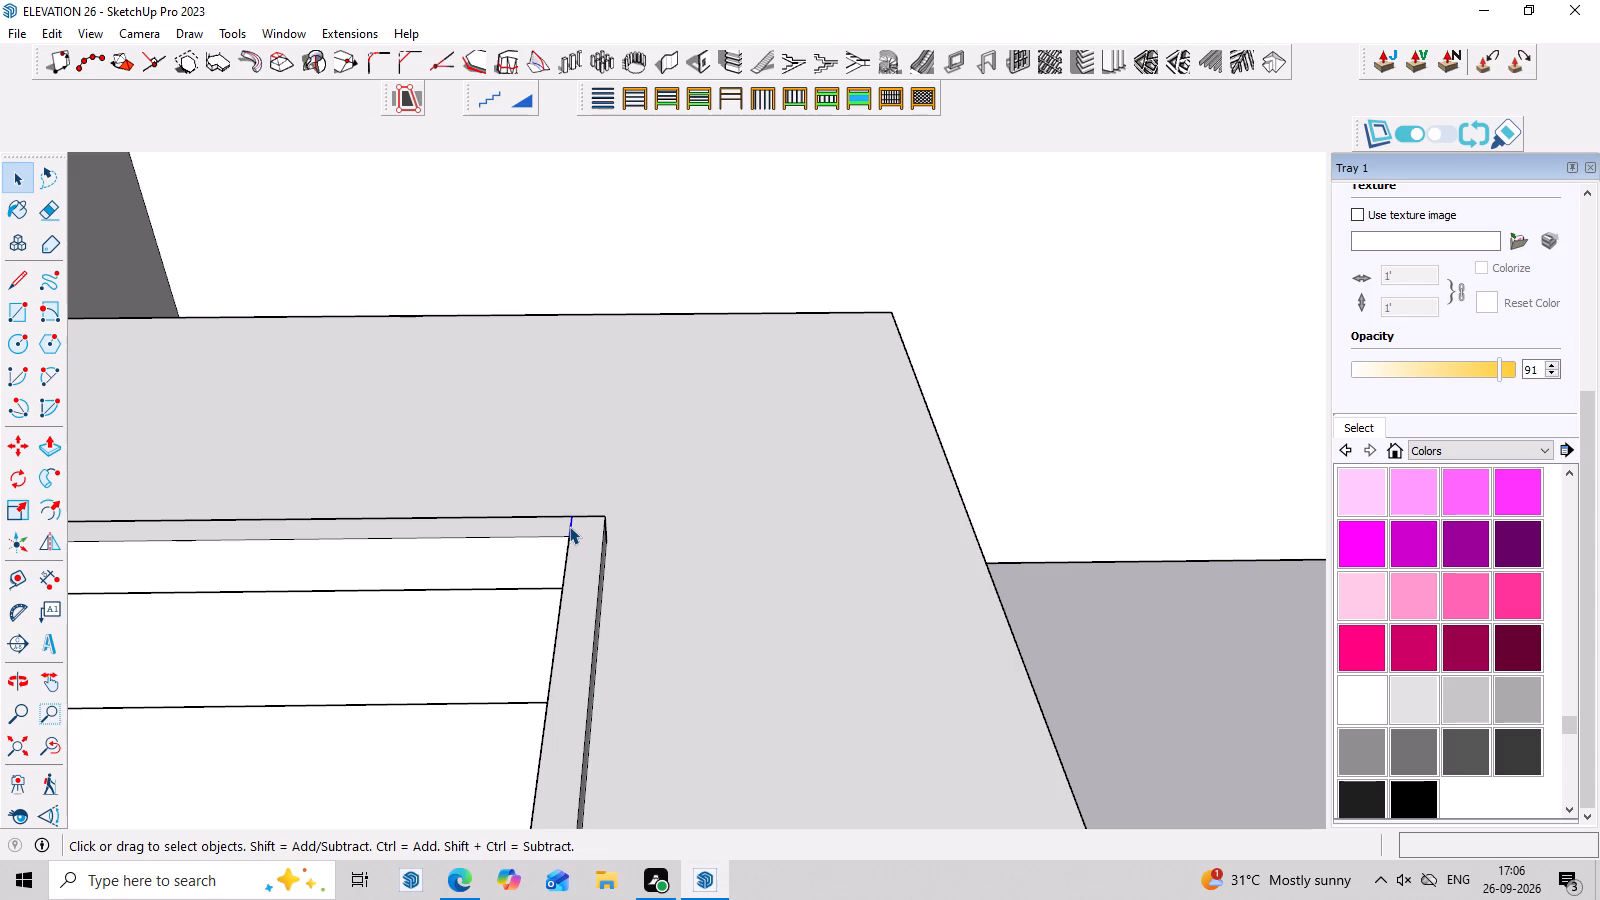
pyautogui.press('Delete')
# Leave the upper storey group and examine the two-storey building's facade and parapet from the front, below and above.
pyautogui.scroll(-8, 569, 526)
pyautogui.scroll(-18, 567, 588)
pyautogui.moveTo(708, 607); pyautogui.dragTo(764, 403, button='middle')
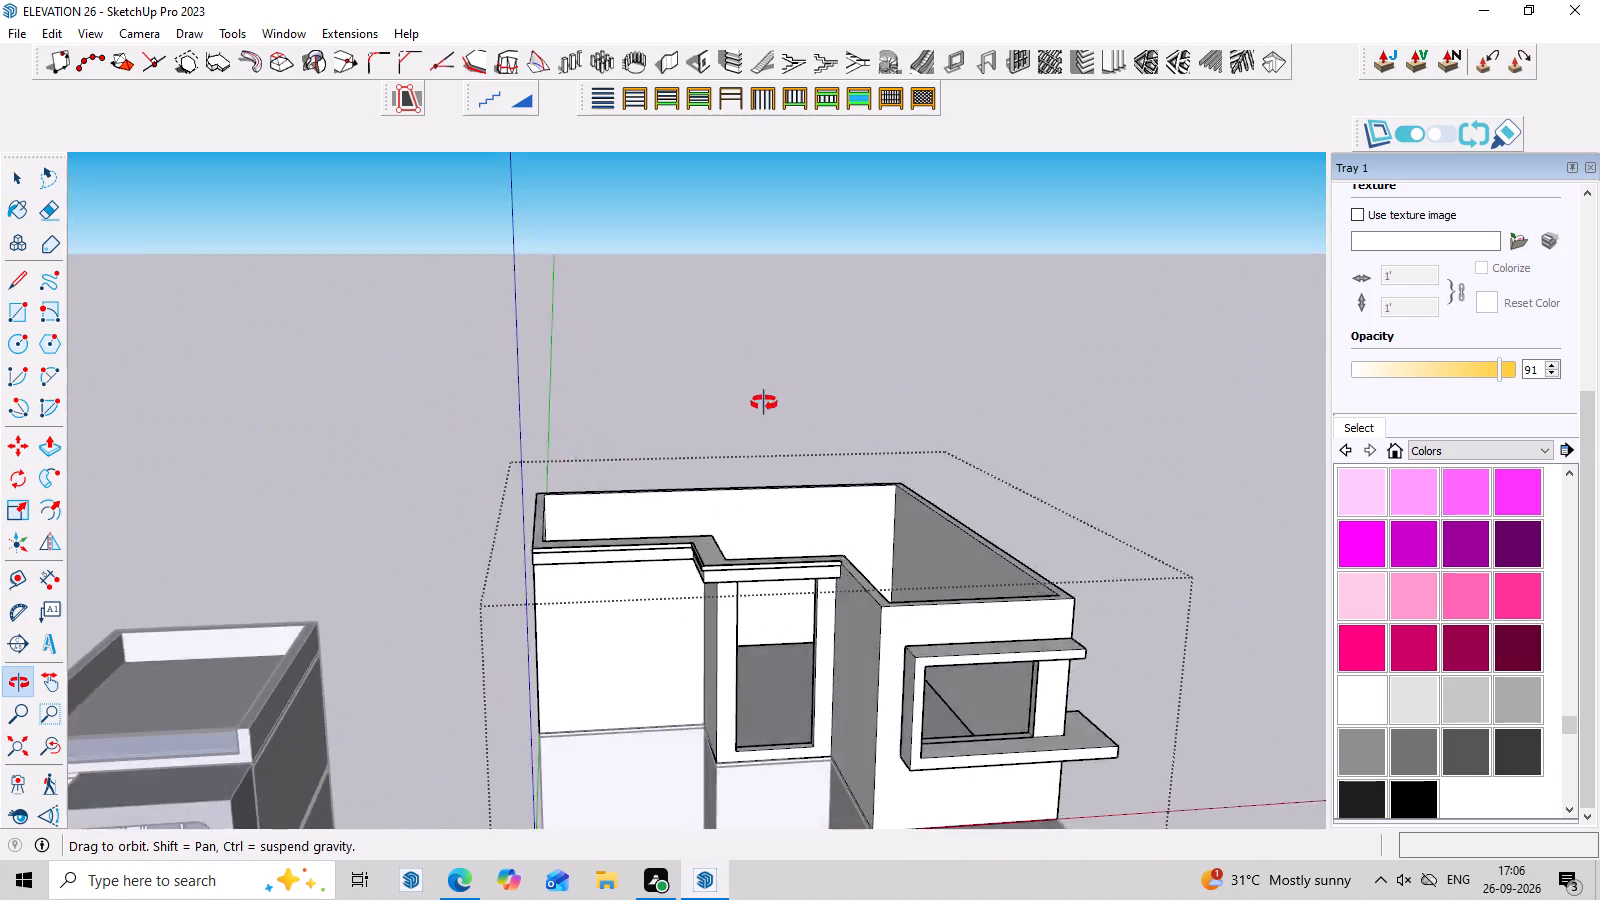
pyautogui.moveTo(764, 403); pyautogui.dragTo(768, 350, button='middle')
pyautogui.scroll(1, 754, 319)
pyautogui.scroll(-8, 732, 327)
pyautogui.scroll(4, 1052, 603)
pyautogui.moveTo(1052, 603); pyautogui.dragTo(933, 609, button='middle')
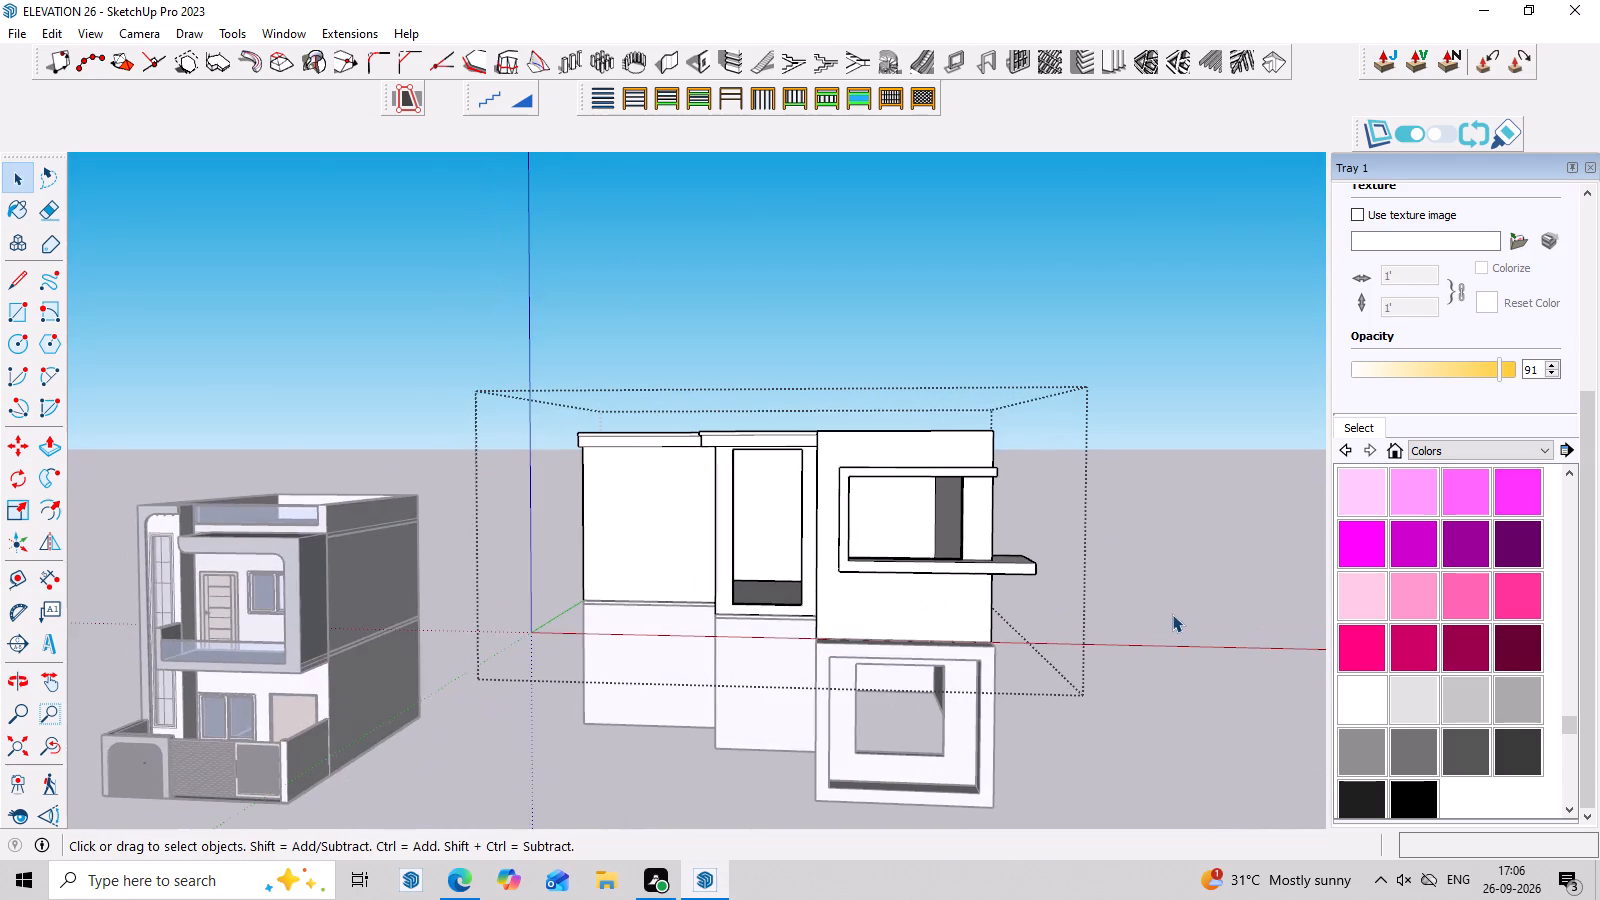
pyautogui.scroll(2, 1172, 614)
pyautogui.click(1134, 536)
pyautogui.scroll(-4, 1099, 524)
pyautogui.moveTo(1099, 527); pyautogui.dragTo(1108, 570, button='middle')
pyautogui.scroll(3, 1102, 572)
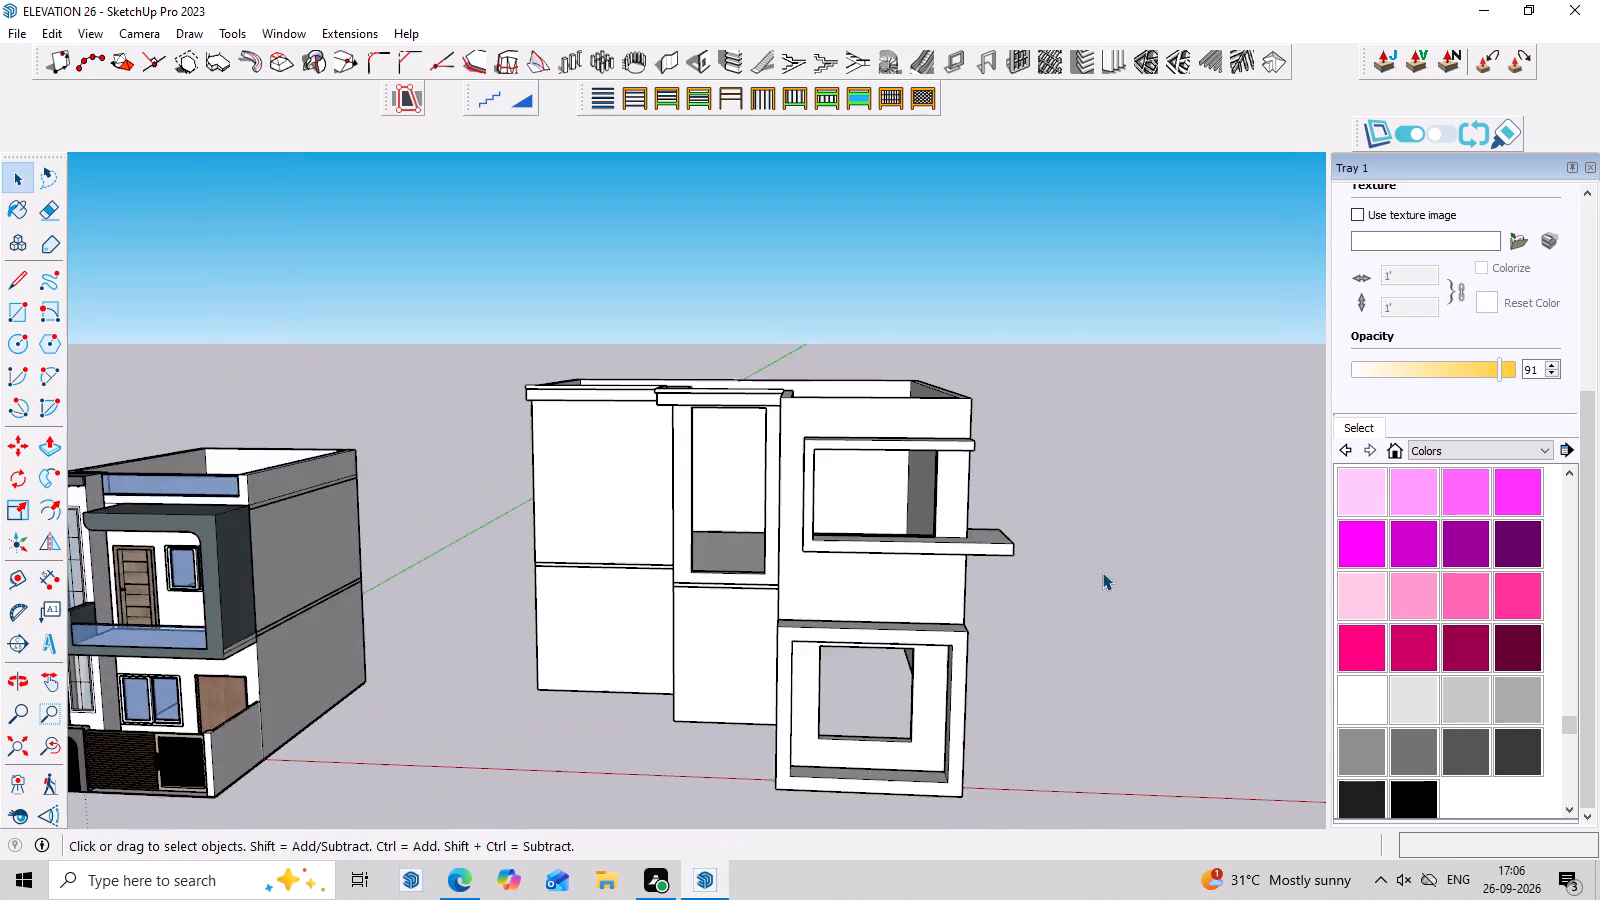
pyautogui.moveTo(1103, 572); pyautogui.dragTo(1159, 519, button='middle')
pyautogui.scroll(3, 1173, 511)
pyautogui.moveTo(1195, 530); pyautogui.dragTo(1347, 427, button='middle')
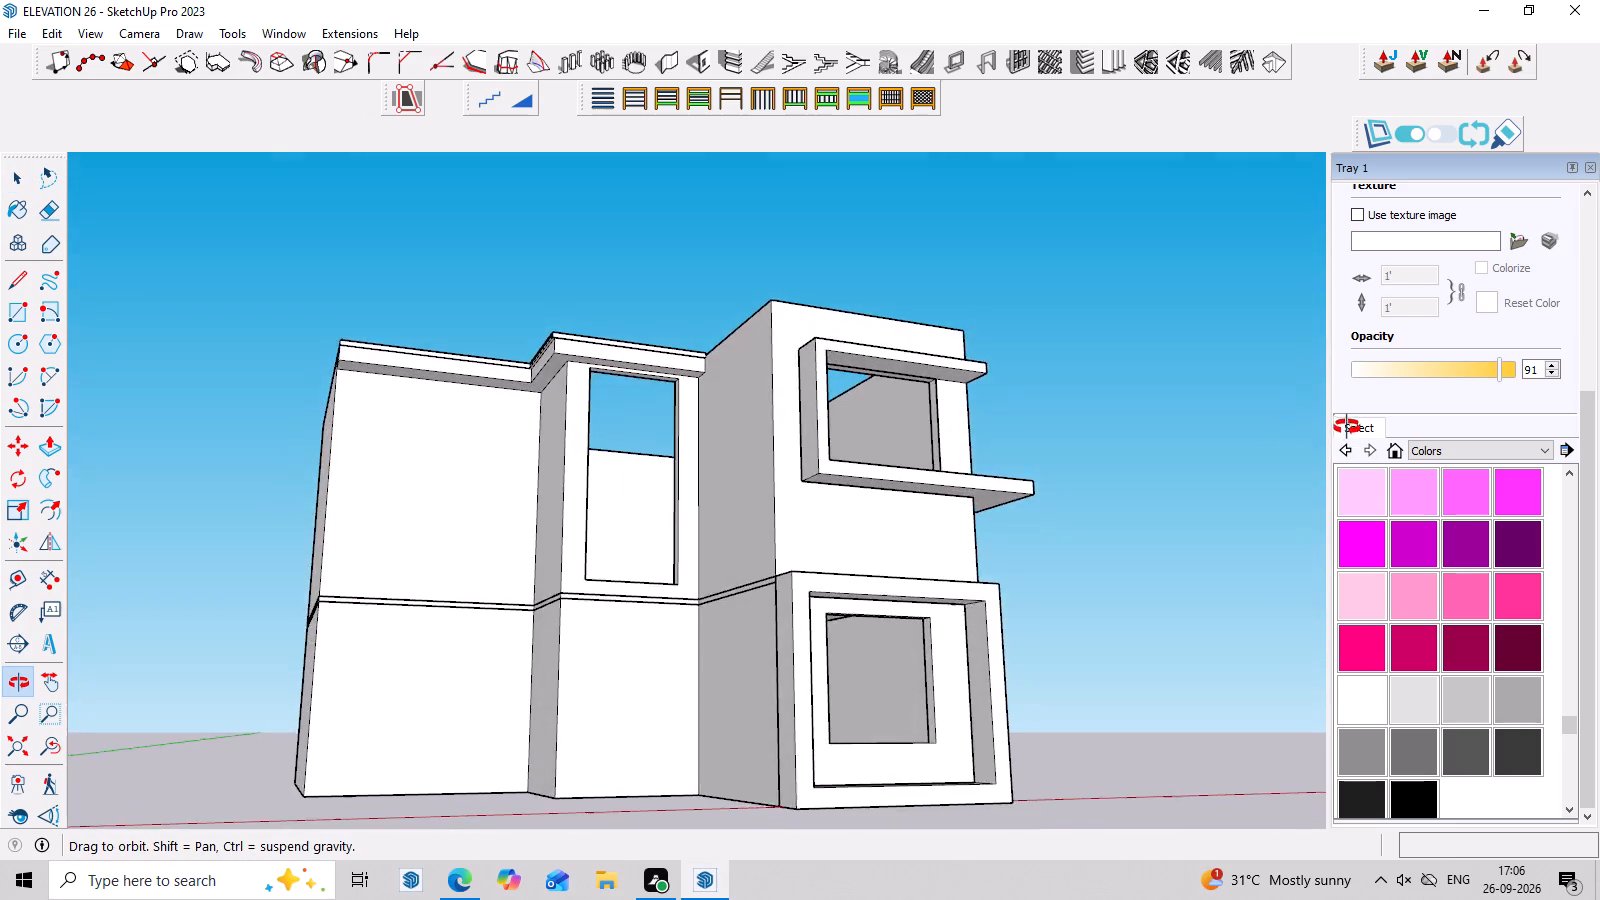
pyautogui.moveTo(1347, 427); pyautogui.dragTo(1321, 513, button='middle')
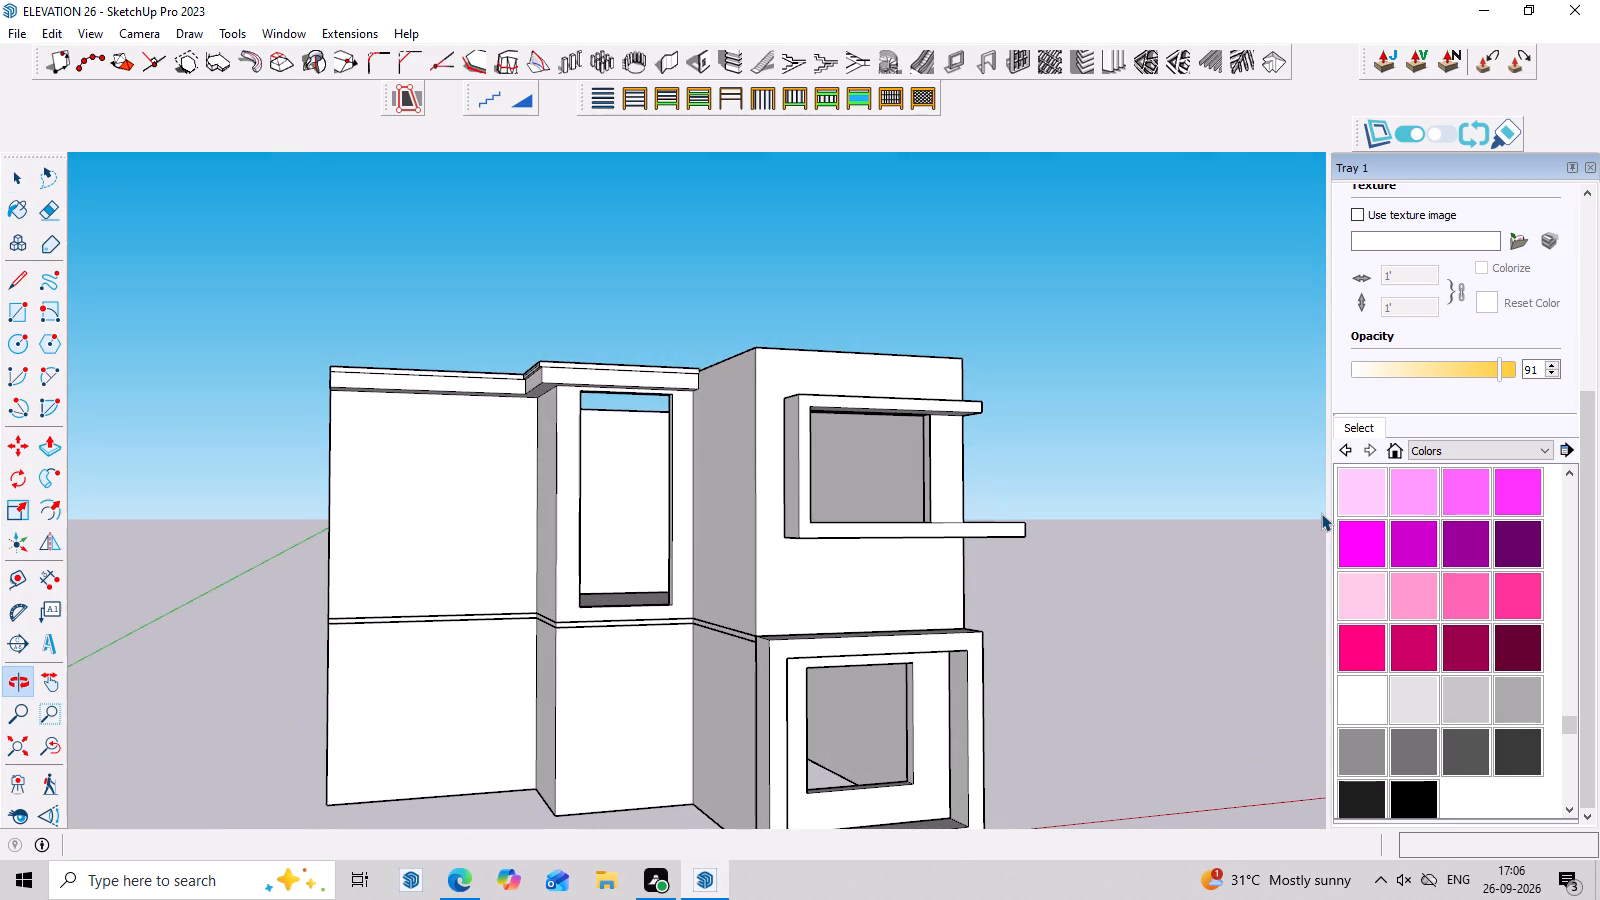
pyautogui.moveTo(1321, 513); pyautogui.dragTo(1298, 645, button='middle')
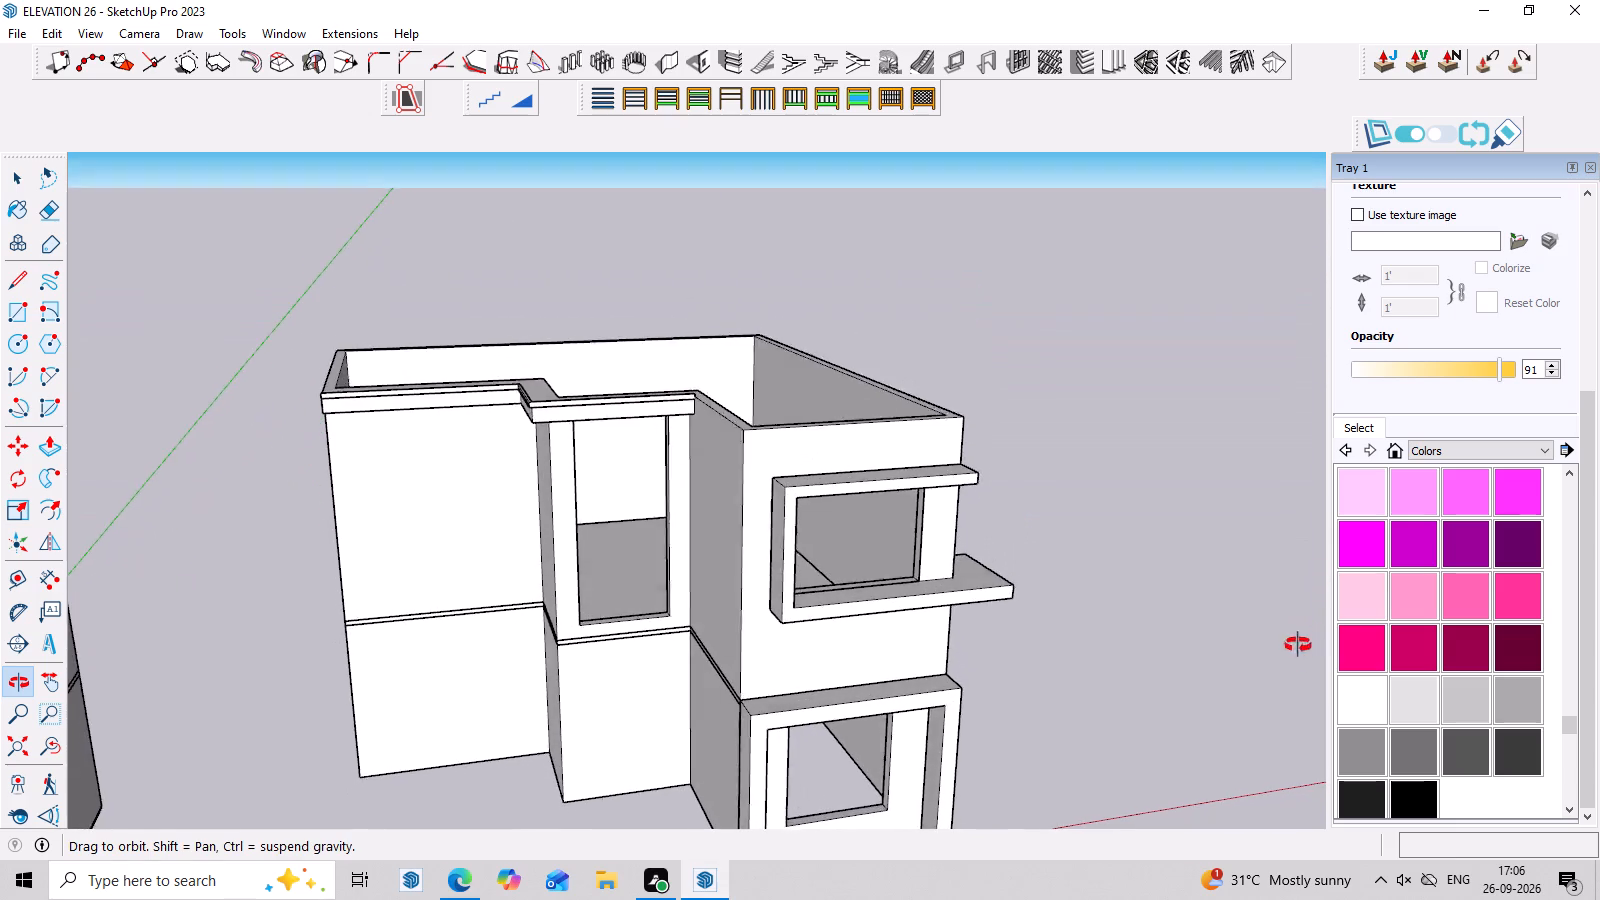
pyautogui.moveTo(1298, 645); pyautogui.dragTo(1296, 649, button='middle')
# Draw a rectangle about 1' 11" high across the full width of the plain upper wall, just above the floor band.
pyautogui.scroll(3, 148, 549)
pyautogui.moveTo(577, 701); pyautogui.dragTo(597, 701, button='middle')
pyautogui.scroll(6, 564, 632)
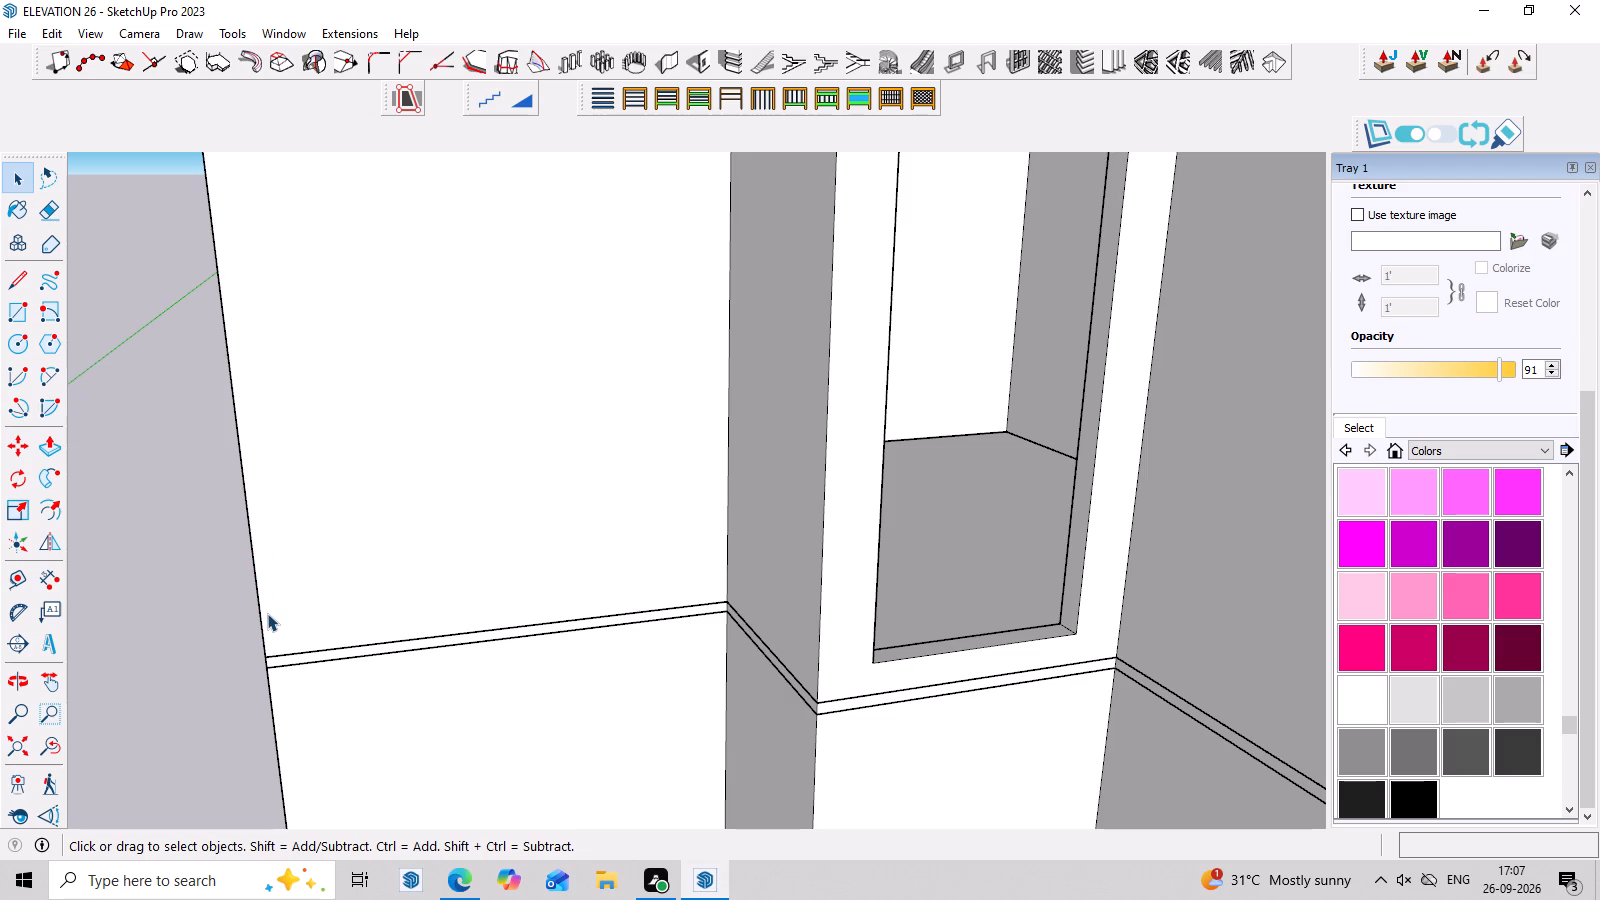
pyautogui.press('r')
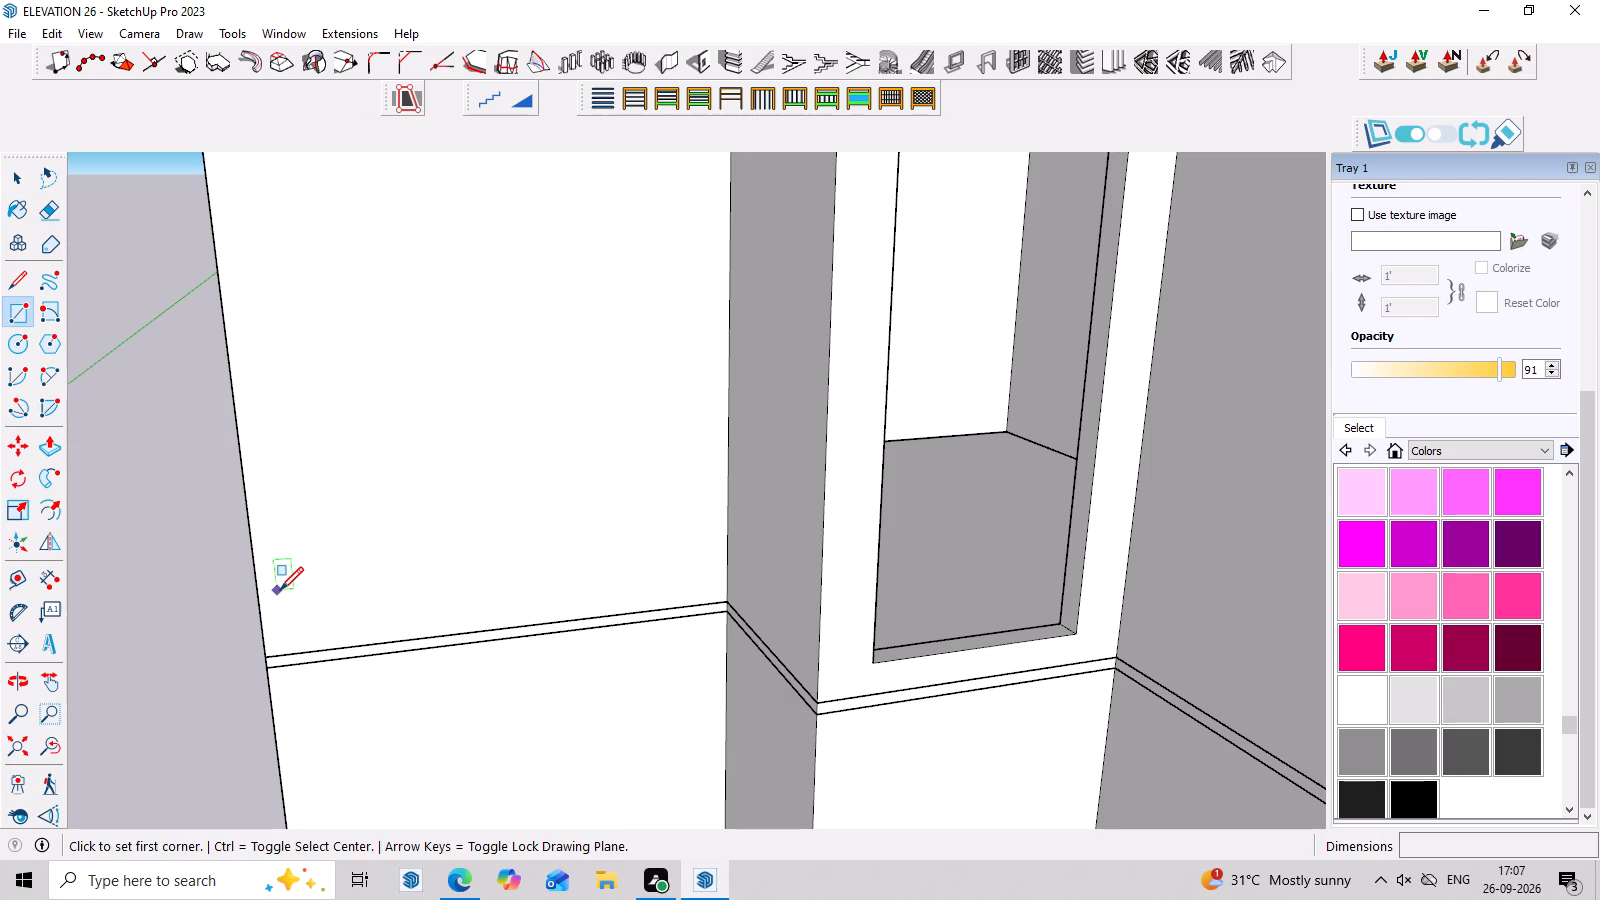
pyautogui.click(258, 595)
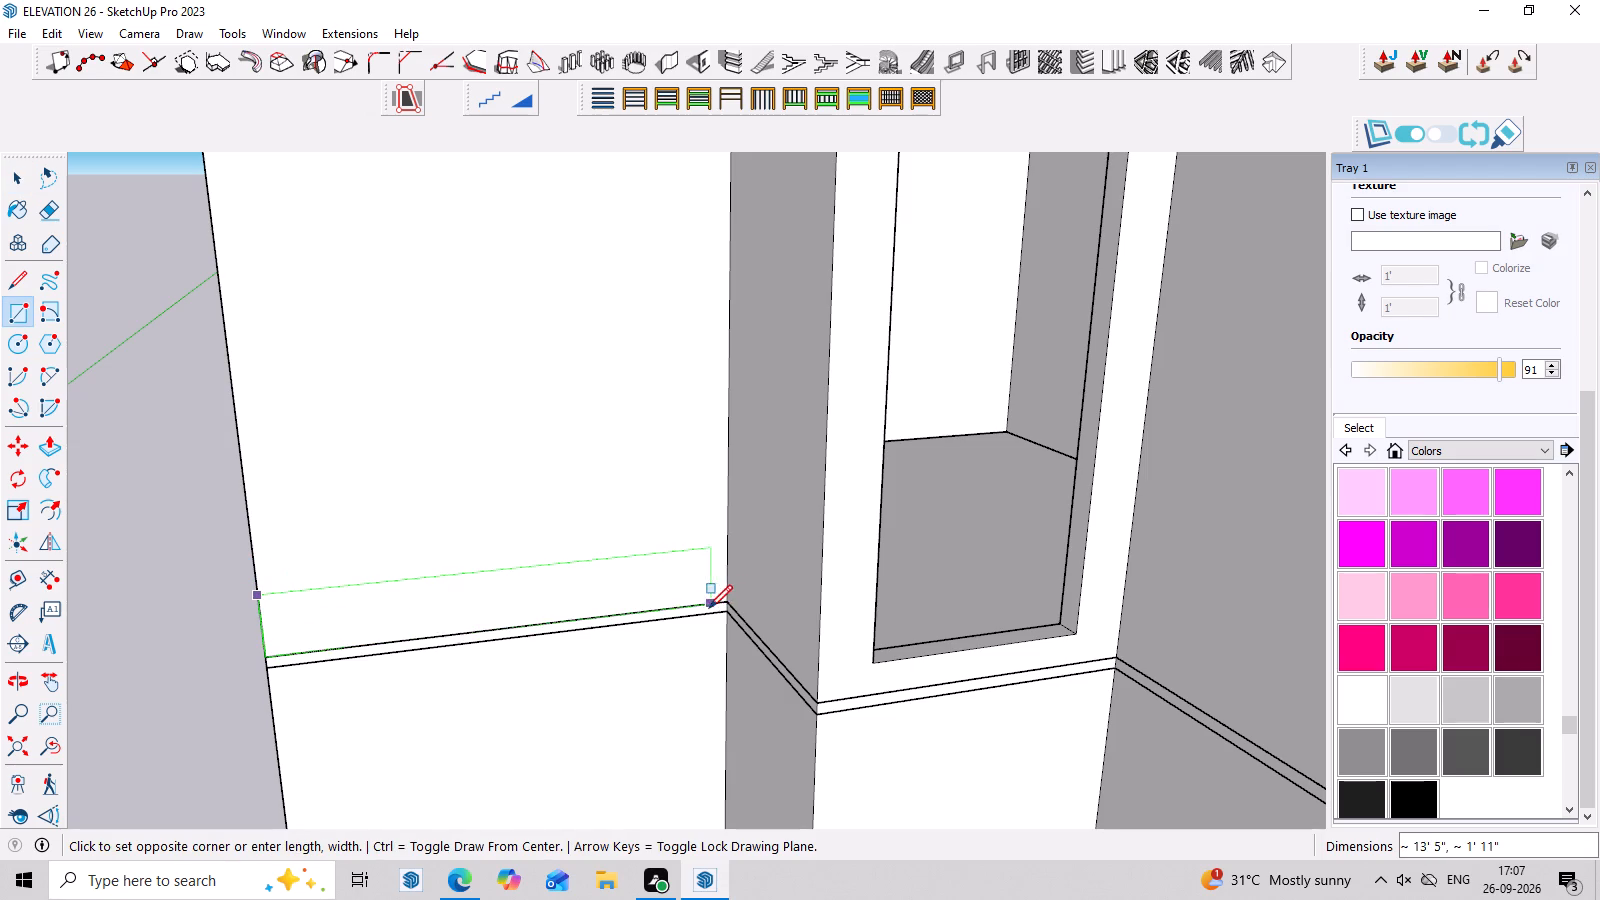
pyautogui.click(722, 606)
pyautogui.press('space')
# Push/Pull the strip at the base of the plain upper wall outward by about 1' 7".
pyautogui.click(669, 590)
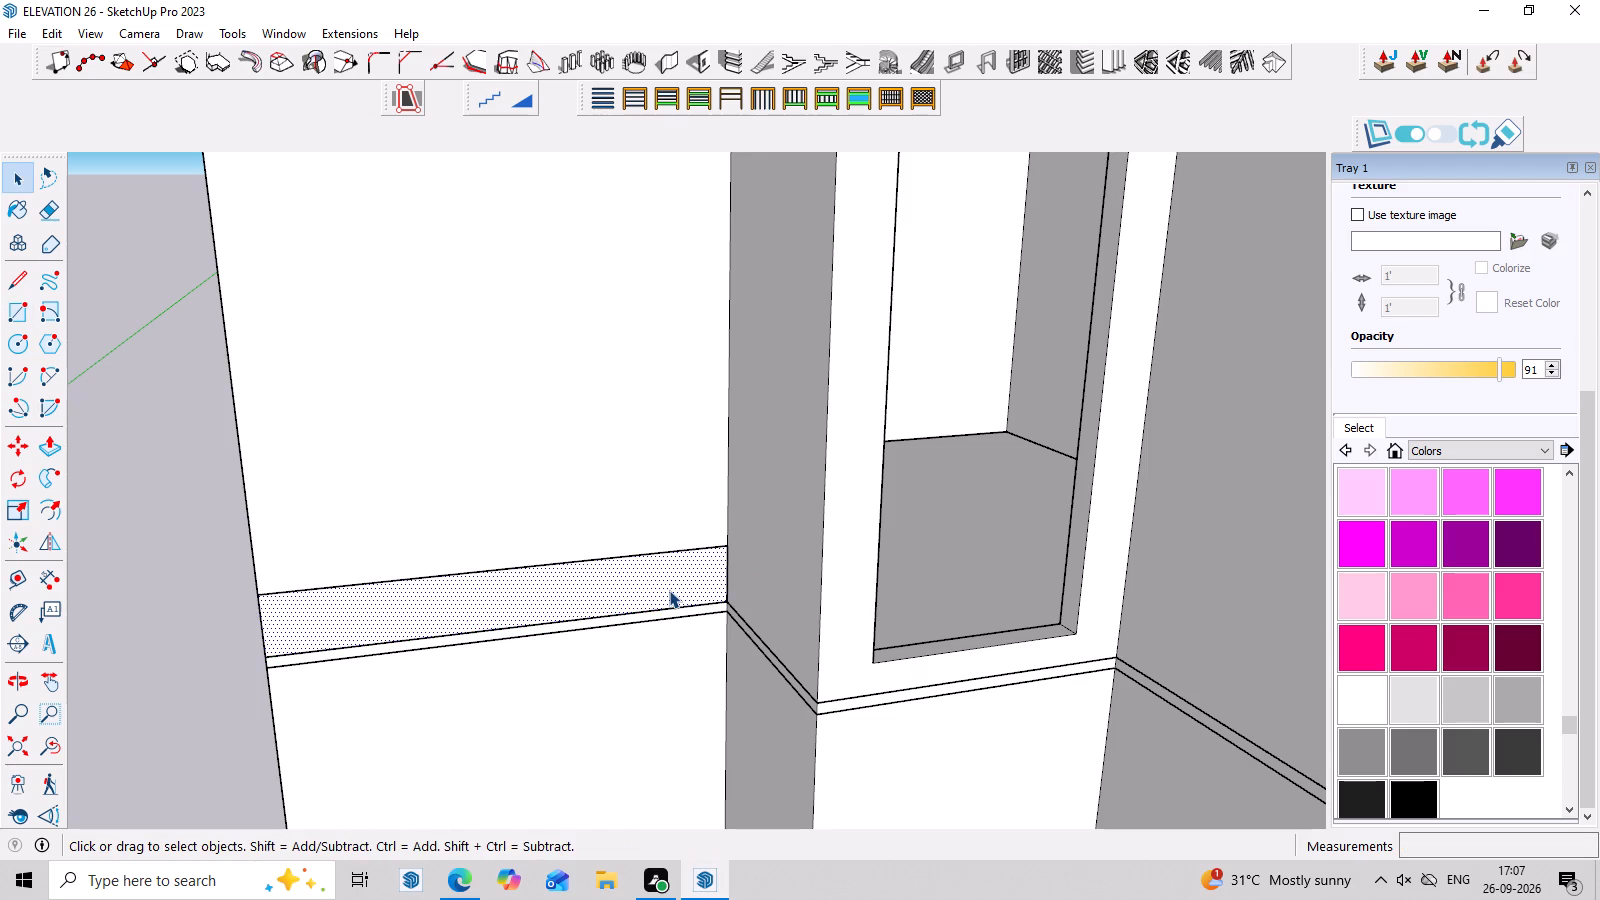
pyautogui.press('p')
pyautogui.click(669, 590)
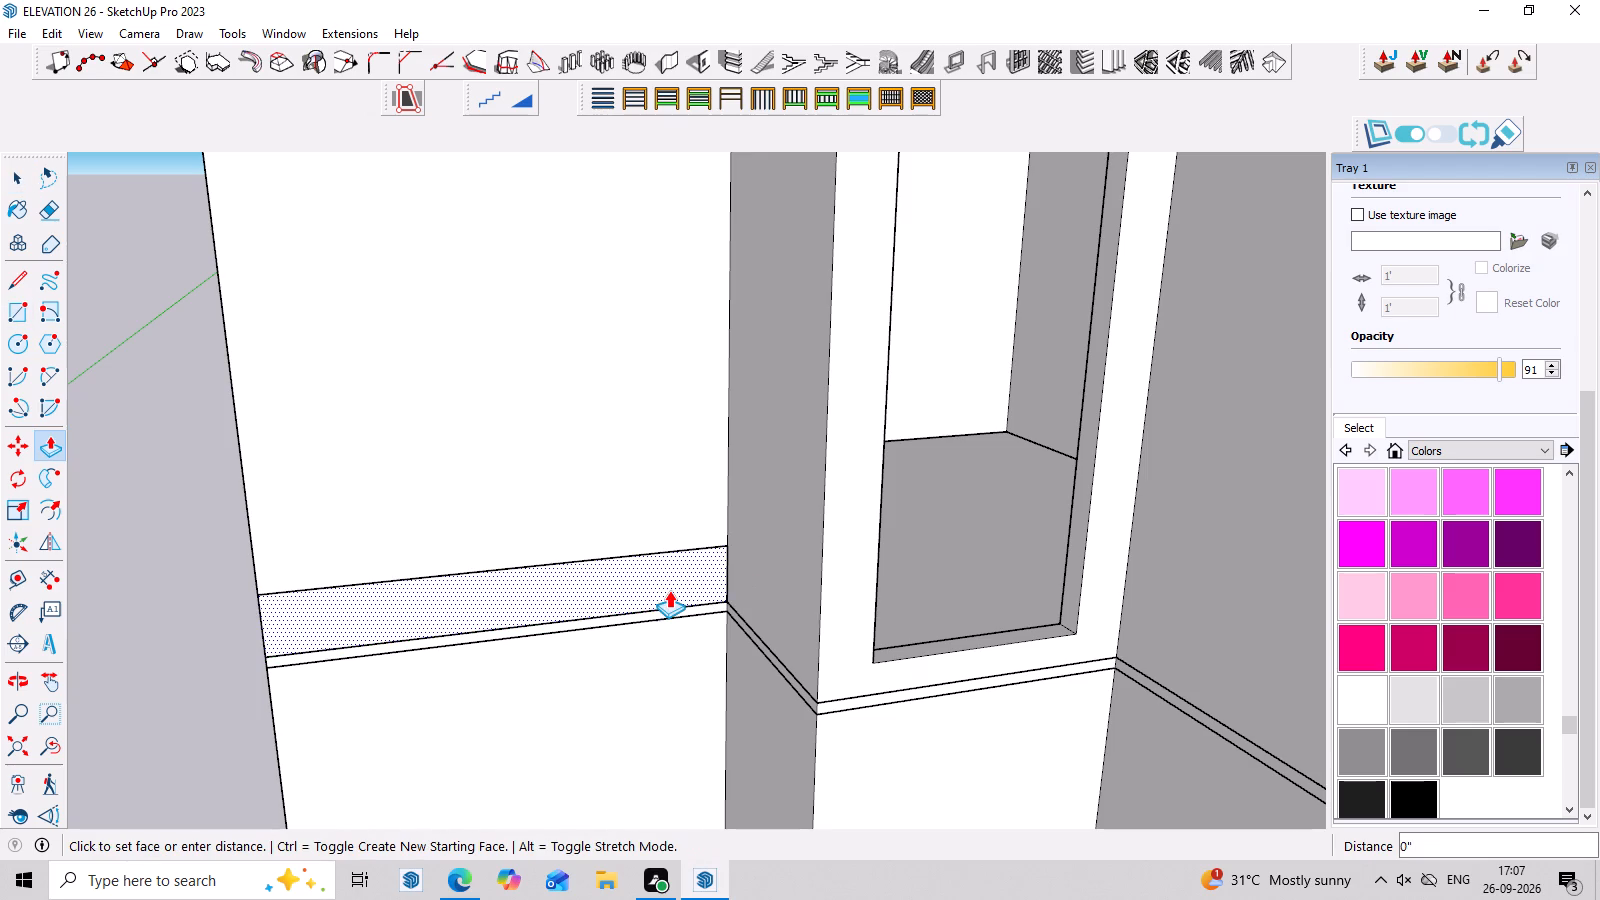
pyautogui.click(681, 611)
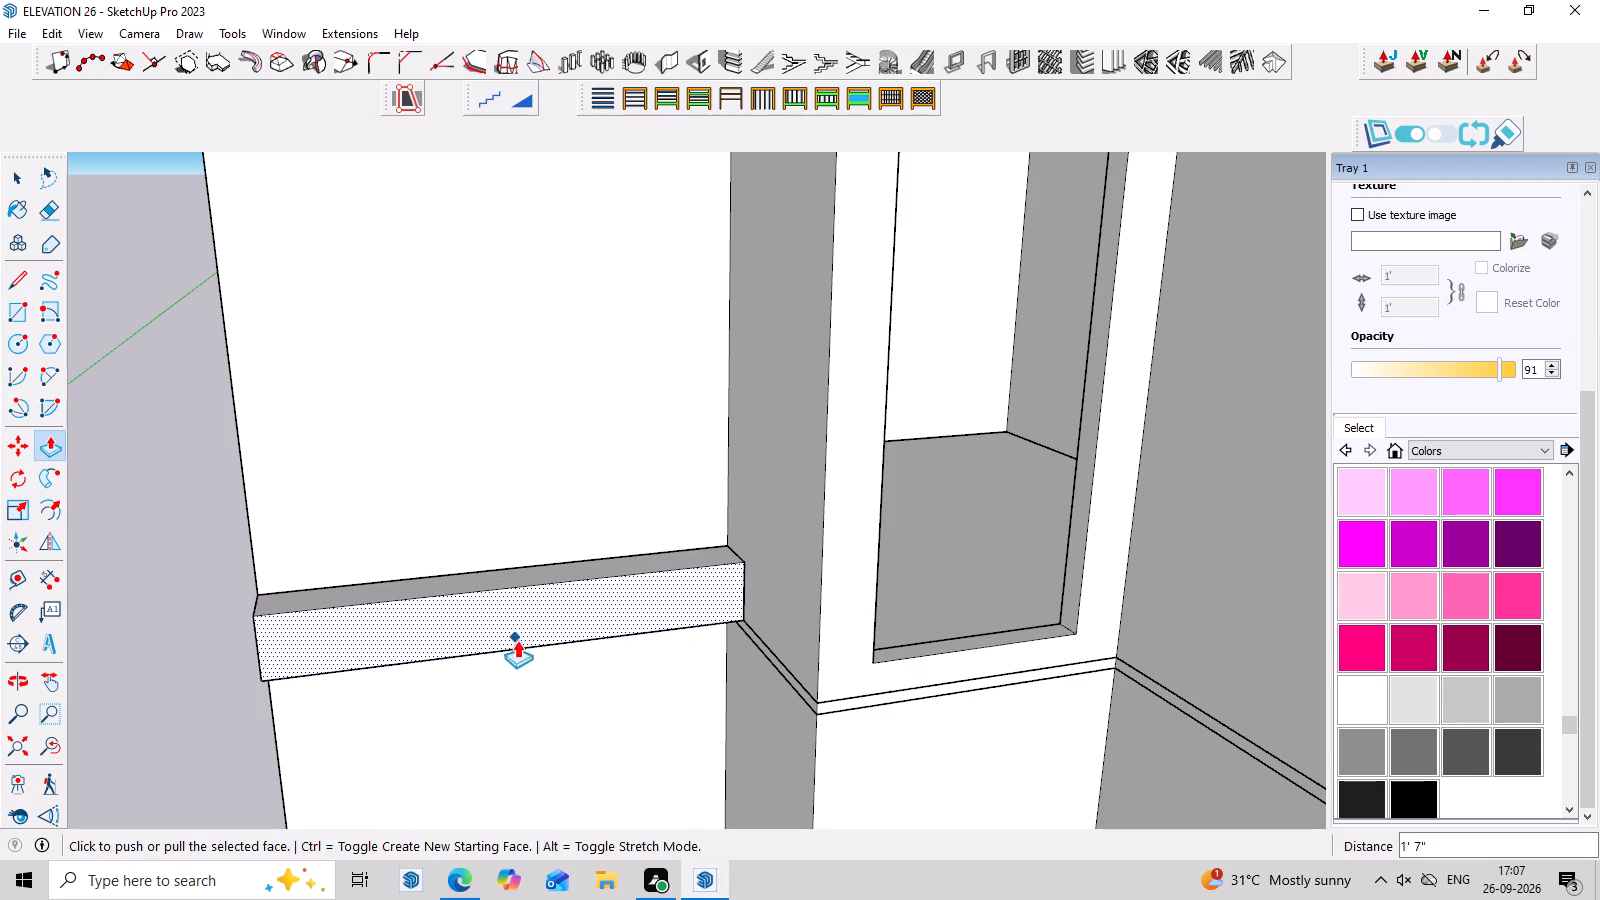
# Push the projecting strip's end face at the building's outer corner inward by about 10", shortening the strip.
pyautogui.moveTo(524, 643); pyautogui.dragTo(661, 618, button='middle')
pyautogui.press('space')
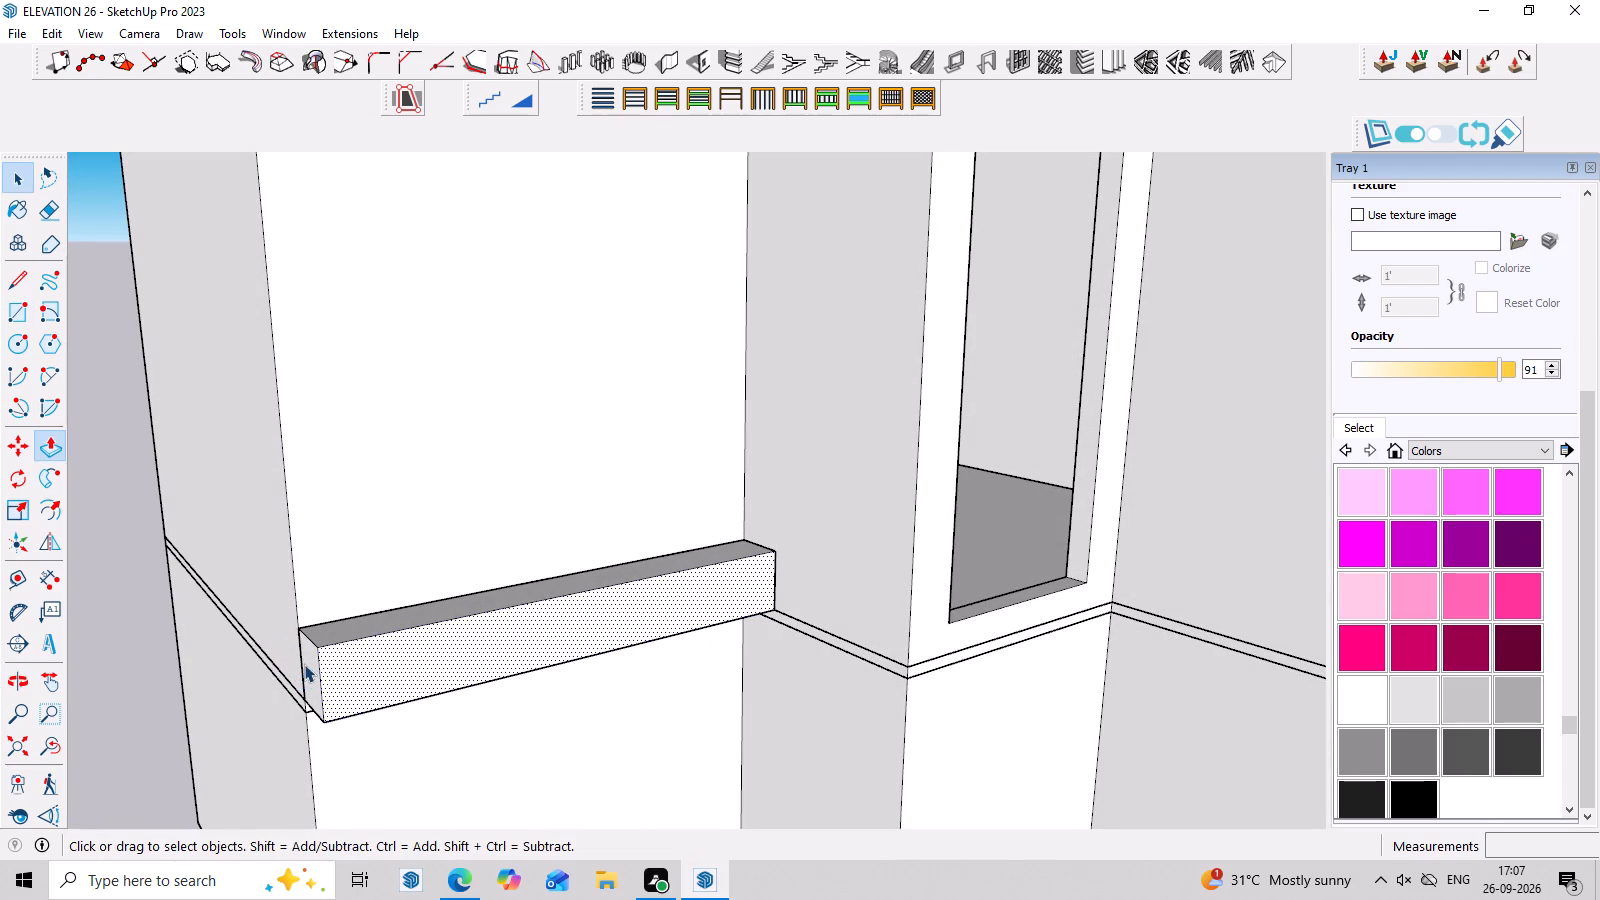
pyautogui.click(306, 664)
pyautogui.press('p')
pyautogui.click(314, 664)
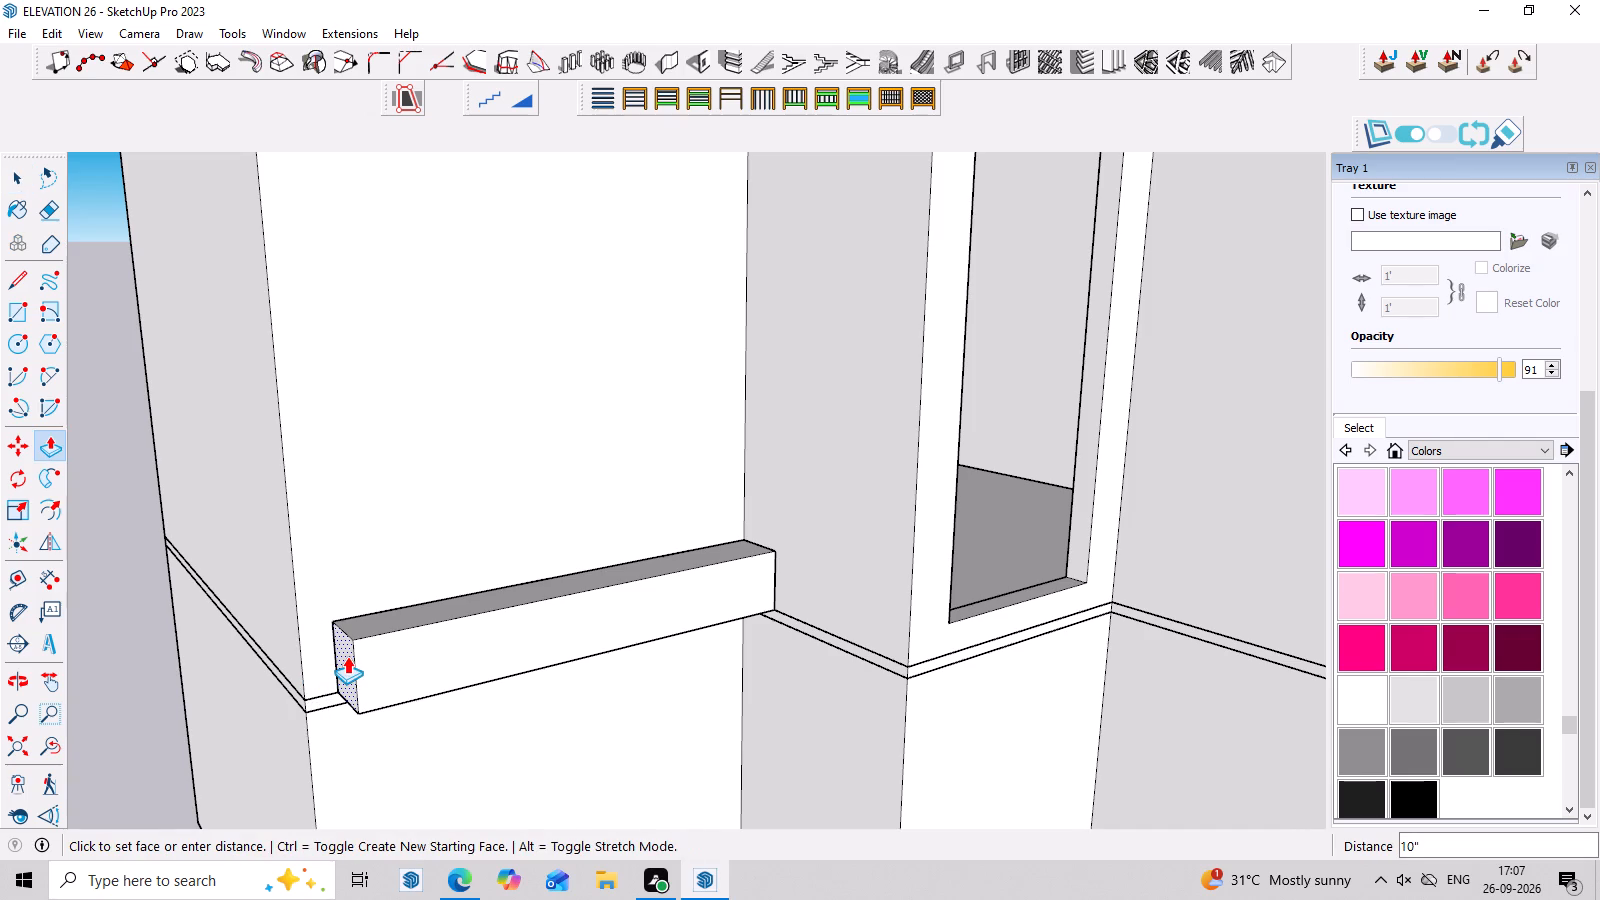
pyautogui.click(347, 656)
# Draw a second rectangle about 13' 11" wide across the plain upper wall, directly above the projecting strip.
pyautogui.moveTo(505, 615); pyautogui.dragTo(438, 547, button='middle')
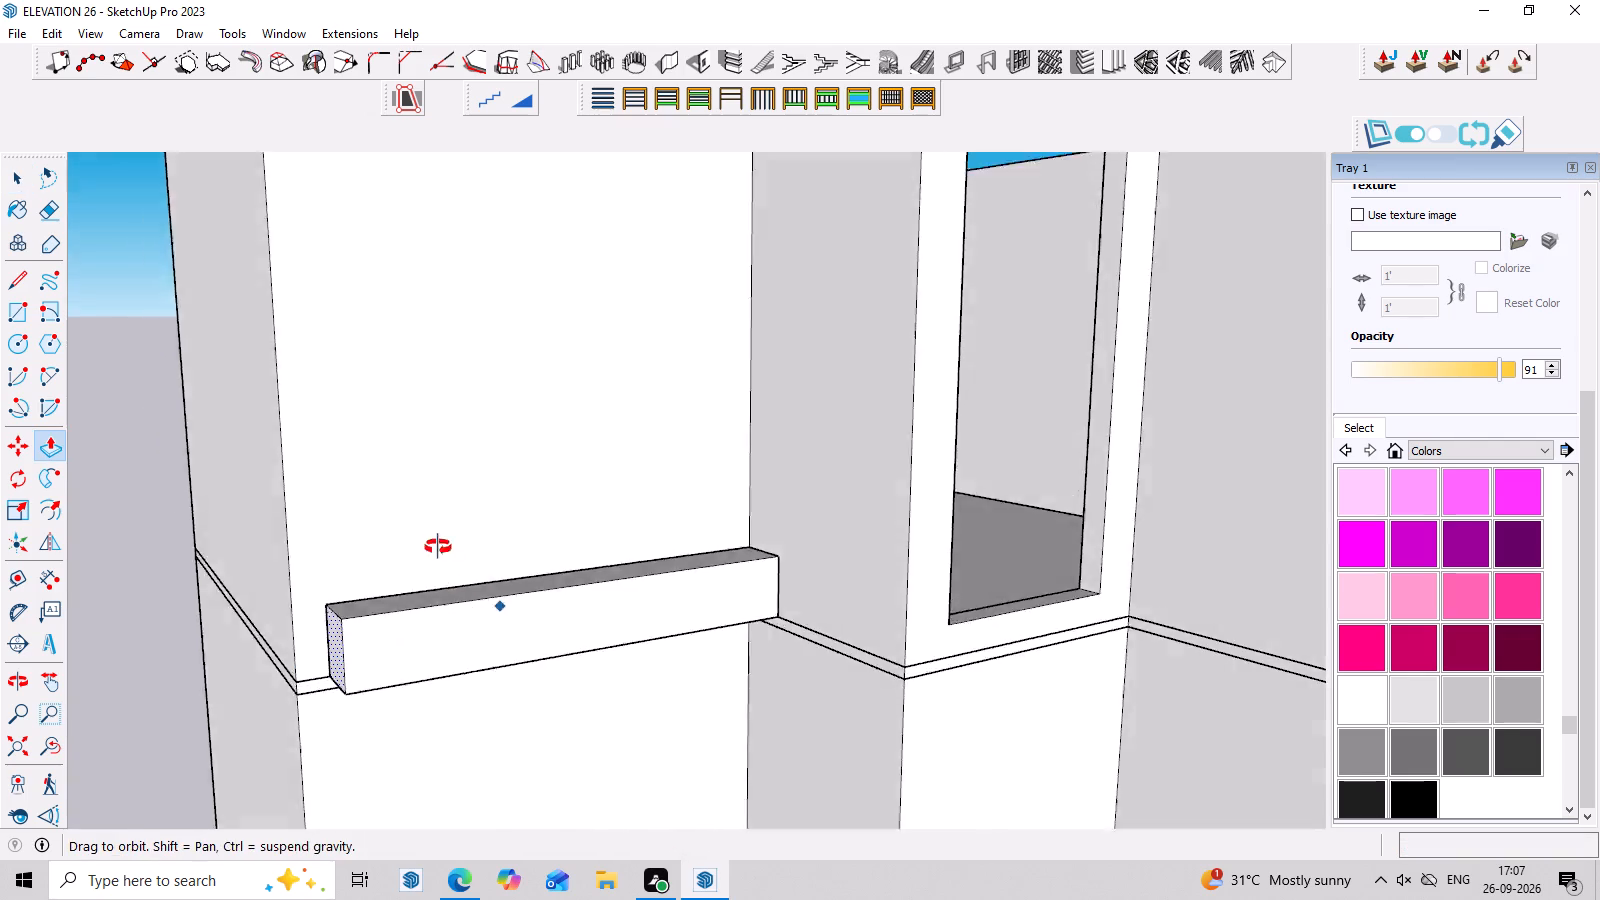
pyautogui.moveTo(438, 547); pyautogui.dragTo(411, 527, button='middle')
pyautogui.scroll(-7, 410, 524)
pyautogui.moveTo(509, 560); pyautogui.dragTo(398, 572, button='middle')
pyautogui.scroll(3, 420, 485)
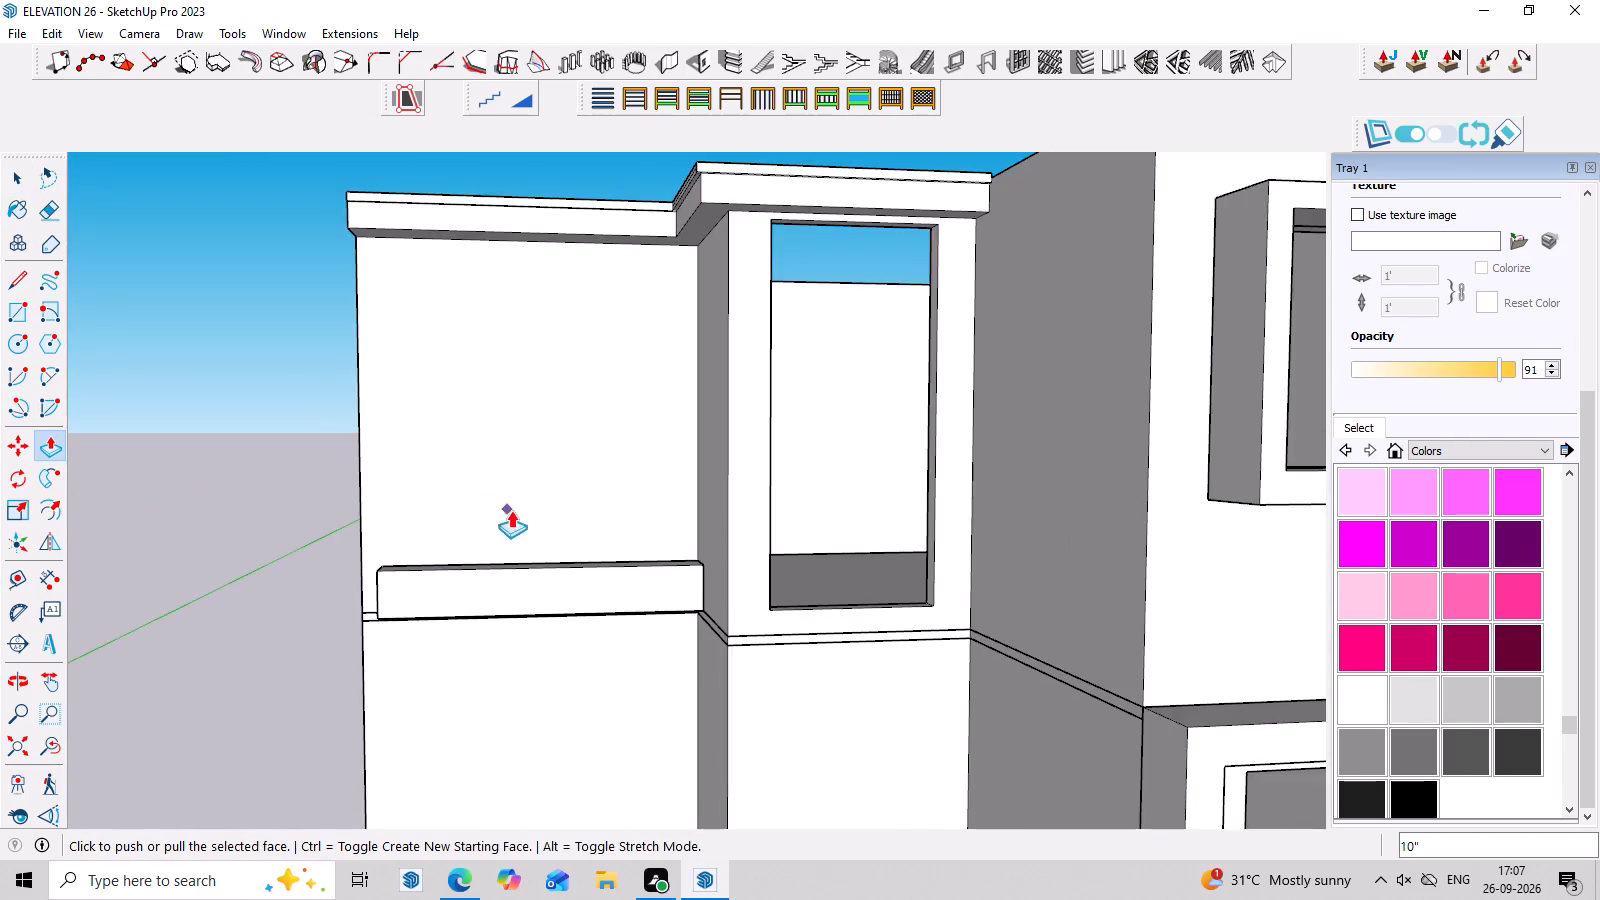
pyautogui.moveTo(512, 518); pyautogui.dragTo(497, 651, button='middle')
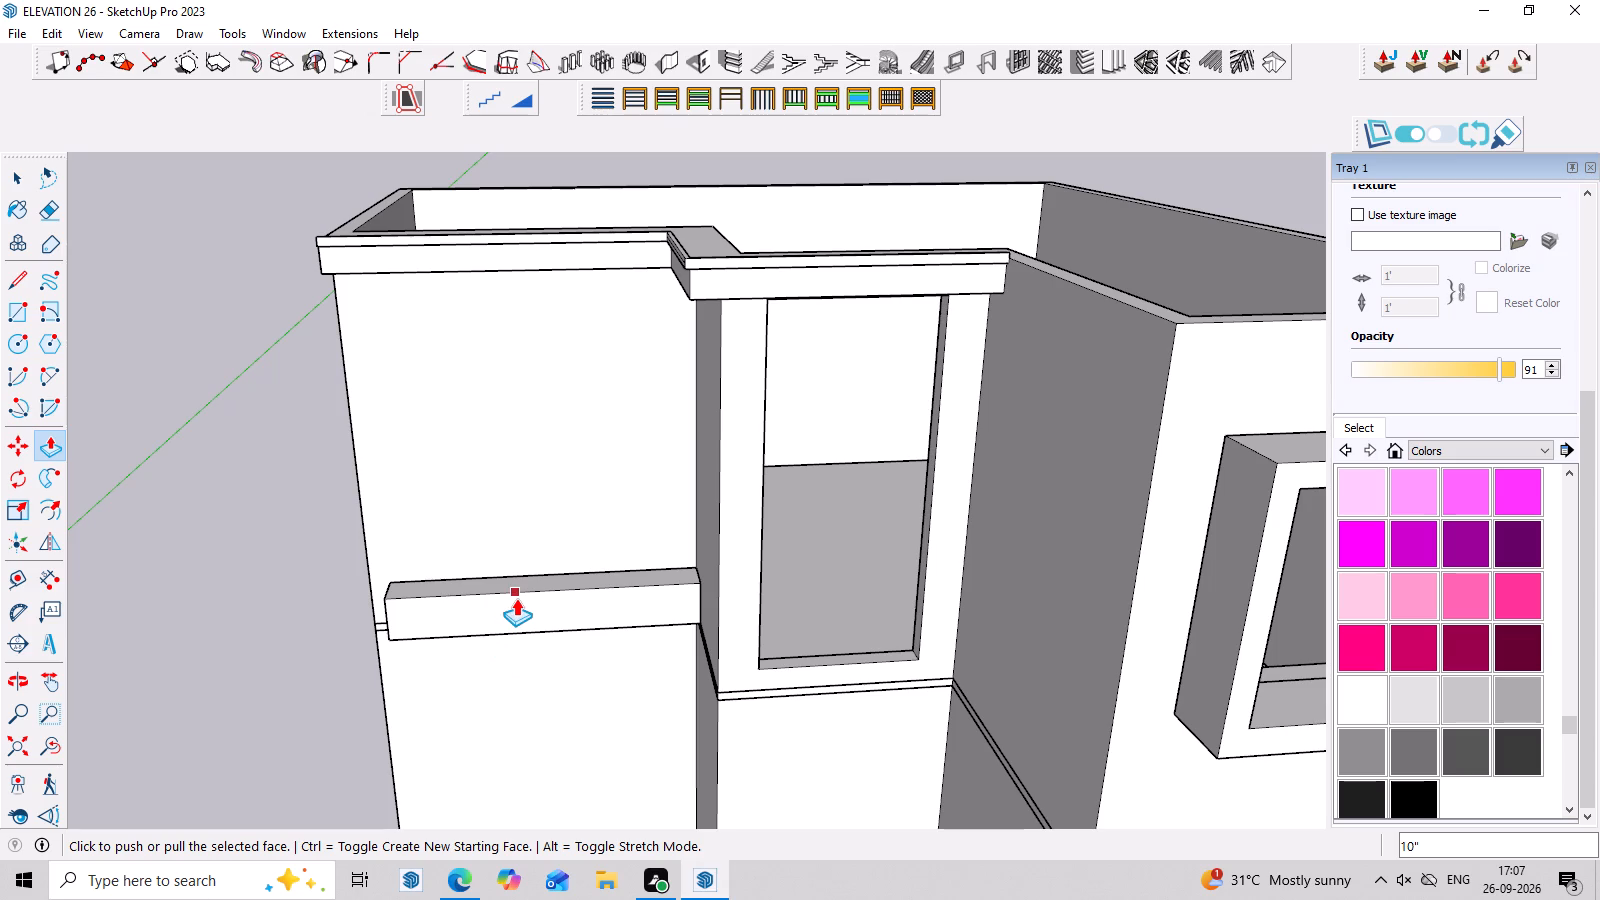
pyautogui.press('r')
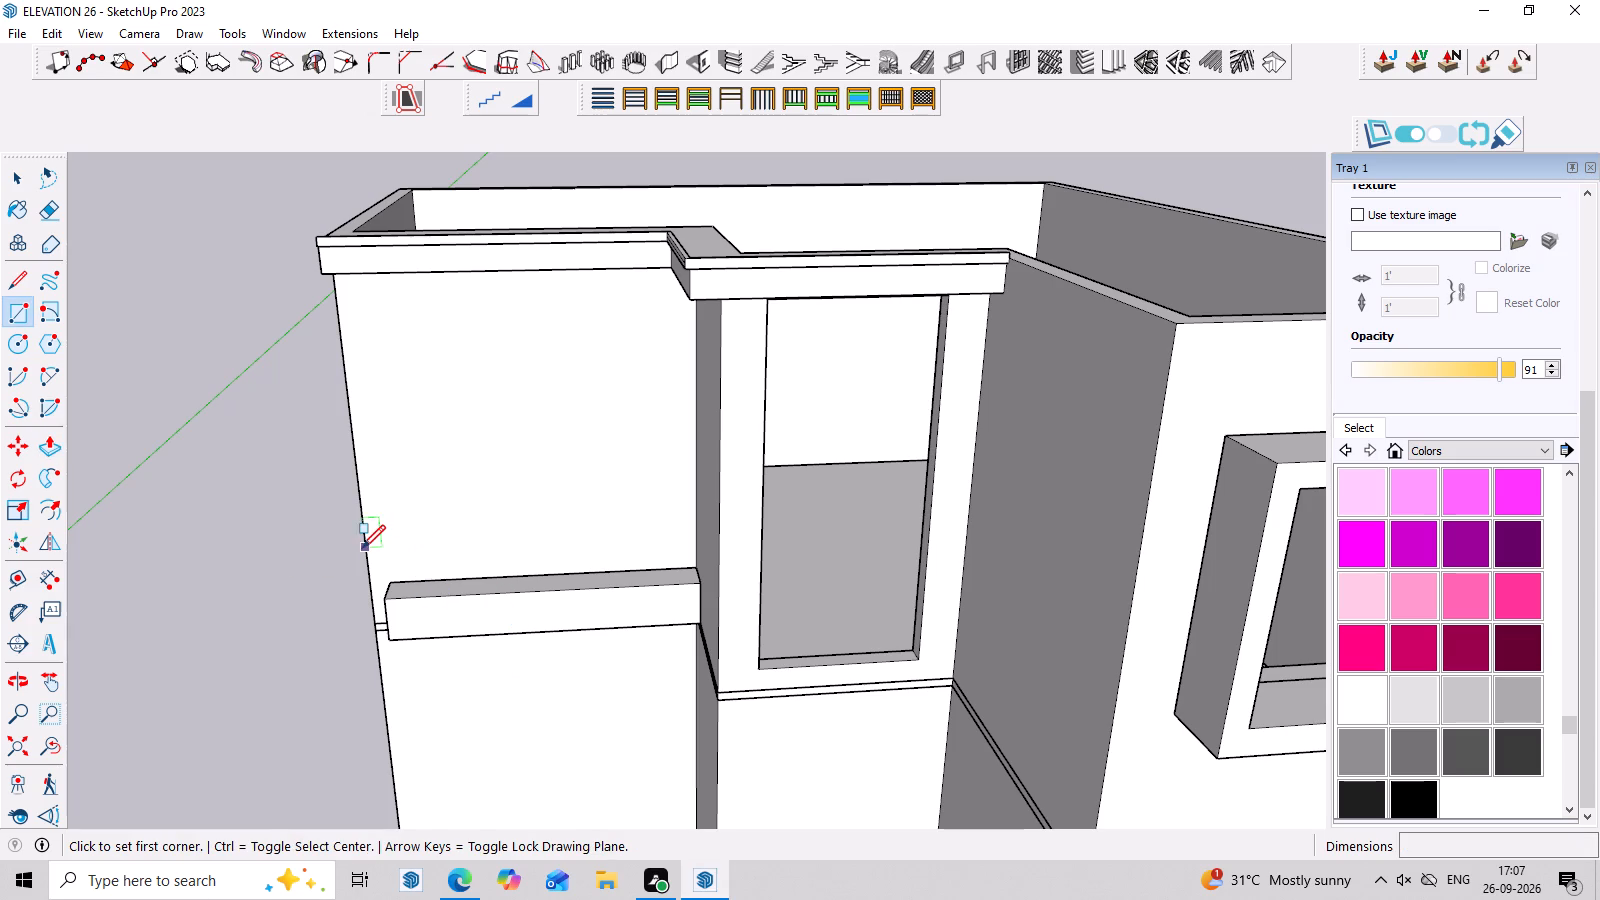
pyautogui.click(369, 552)
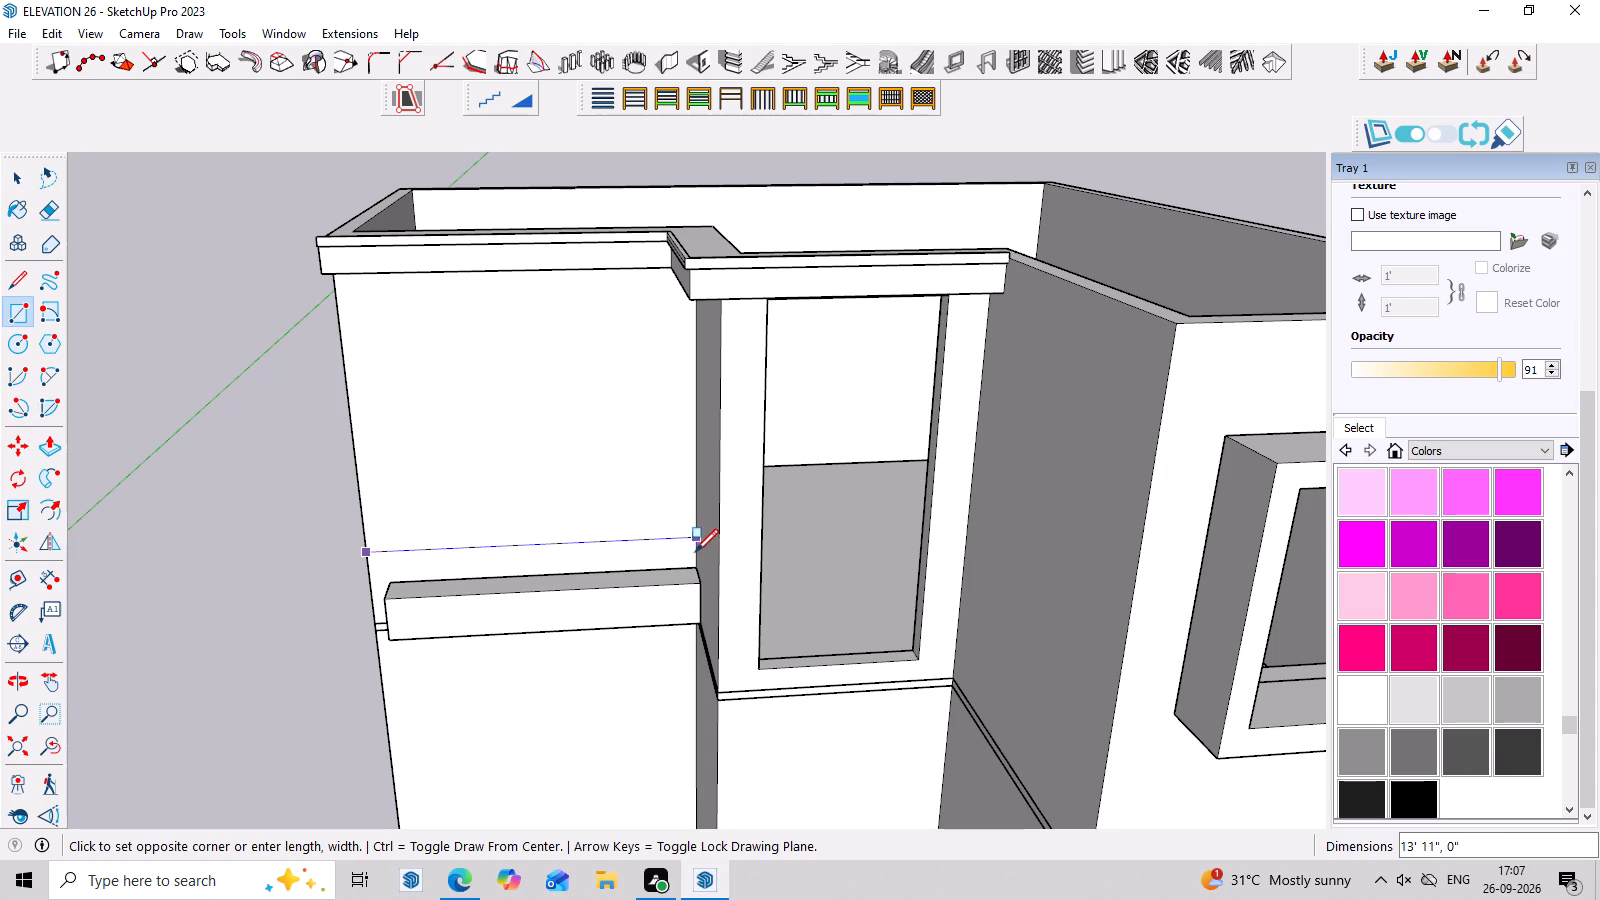
pyautogui.click(698, 567)
# Push/Pull the new rectangle above the projecting strip outward from the plain upper wall.
pyautogui.press('space')
pyautogui.click(643, 558)
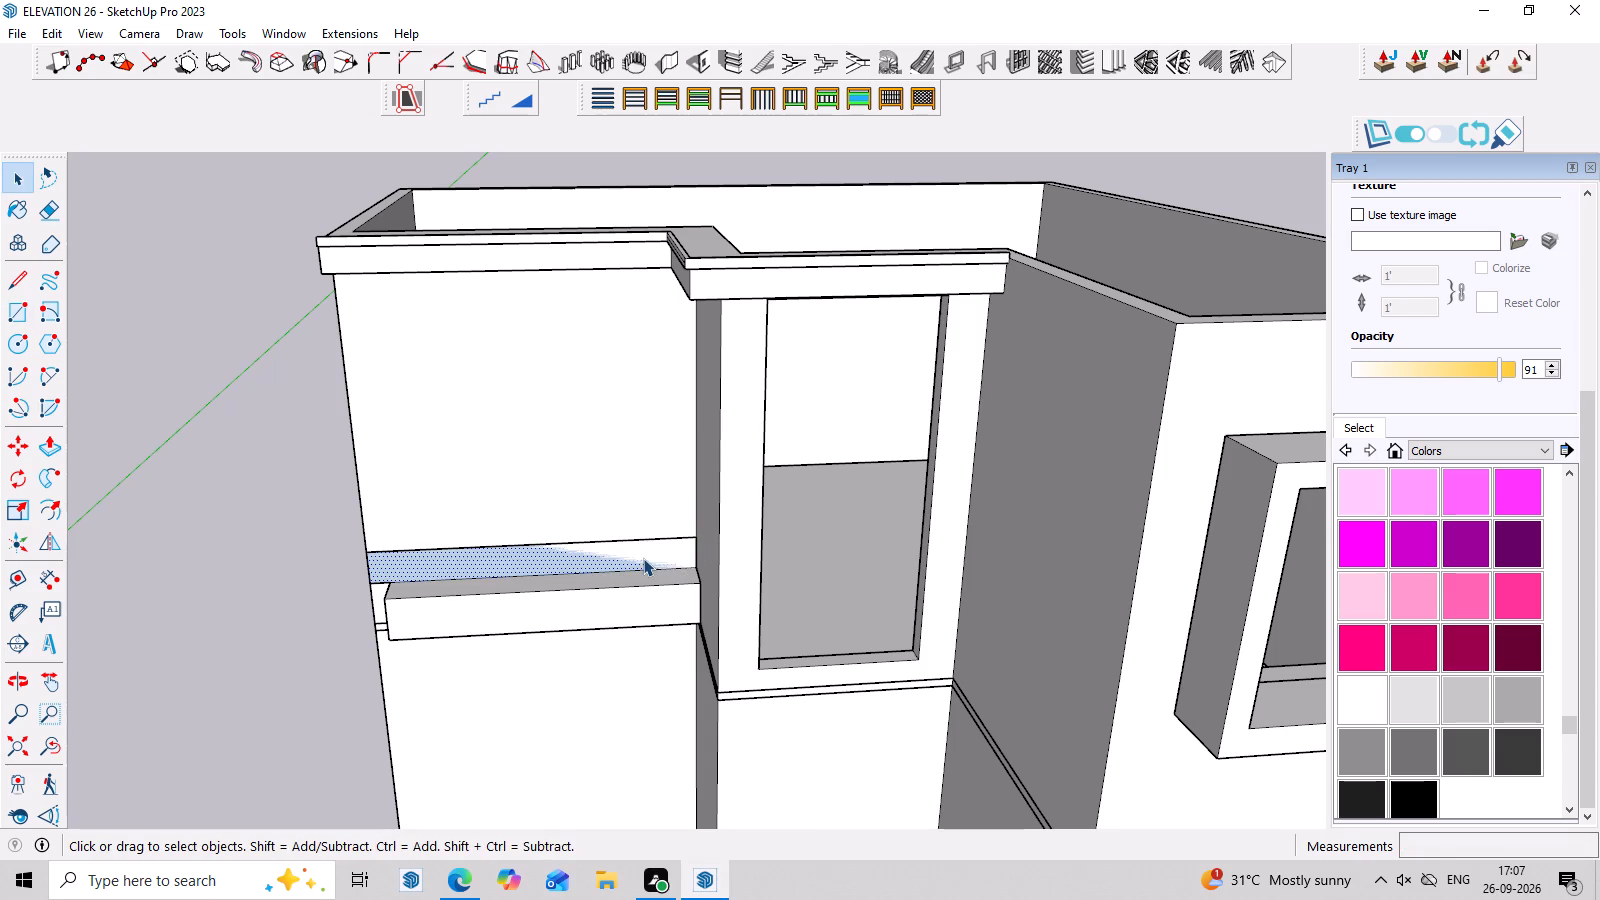
pyautogui.press('p')
pyautogui.click(639, 553)
pyautogui.scroll(-3, 661, 696)
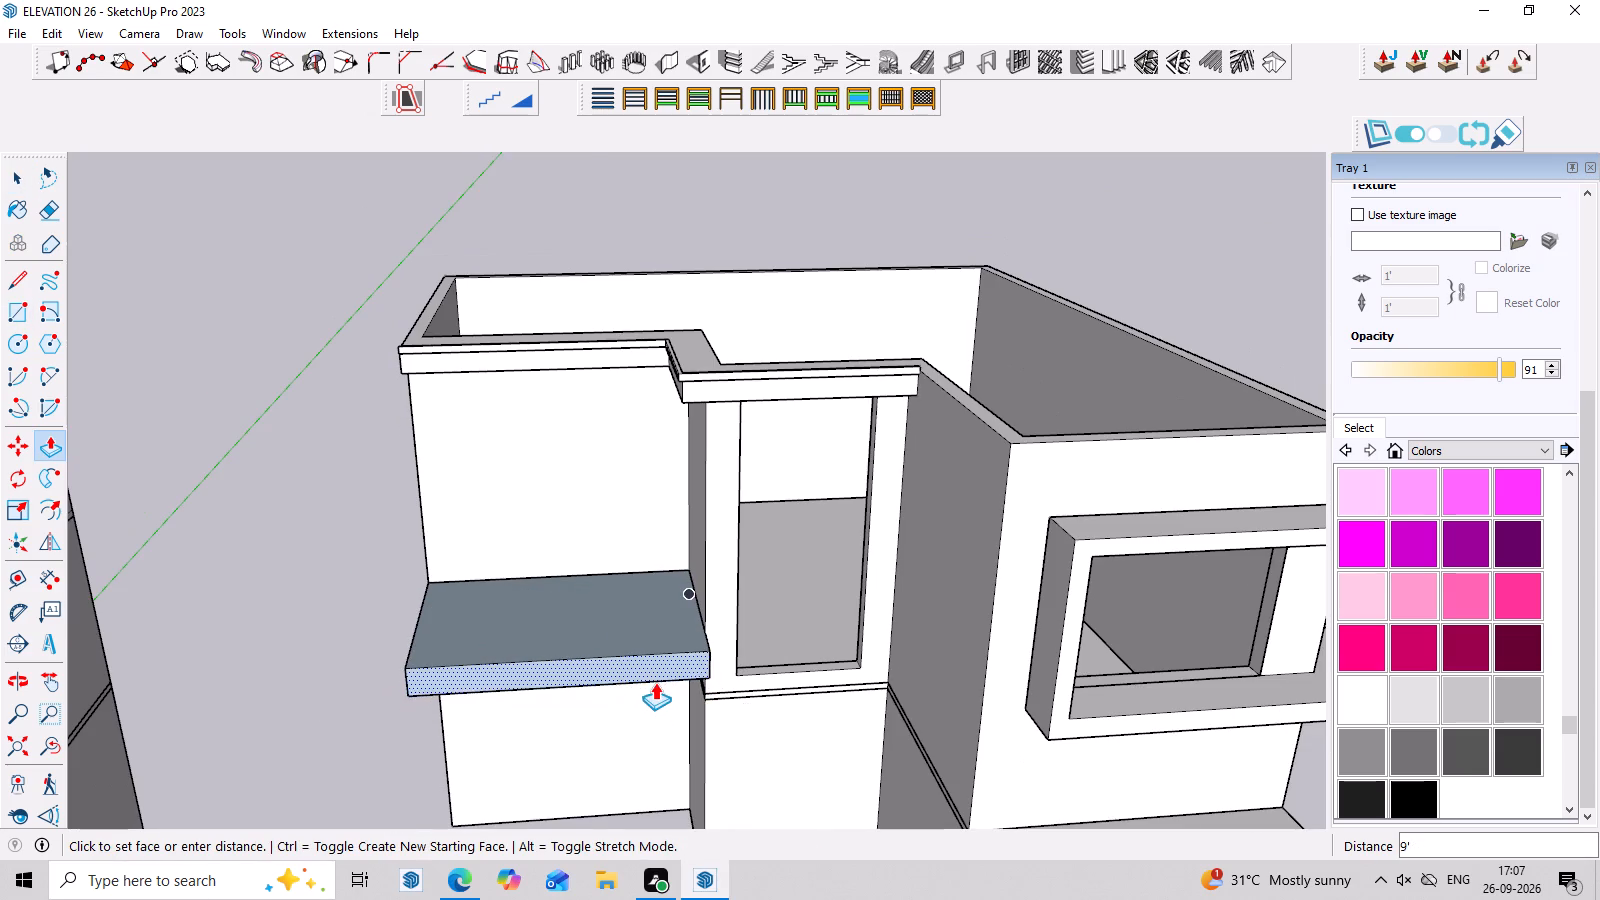
pyautogui.moveTo(663, 701); pyautogui.dragTo(688, 485, button='middle')
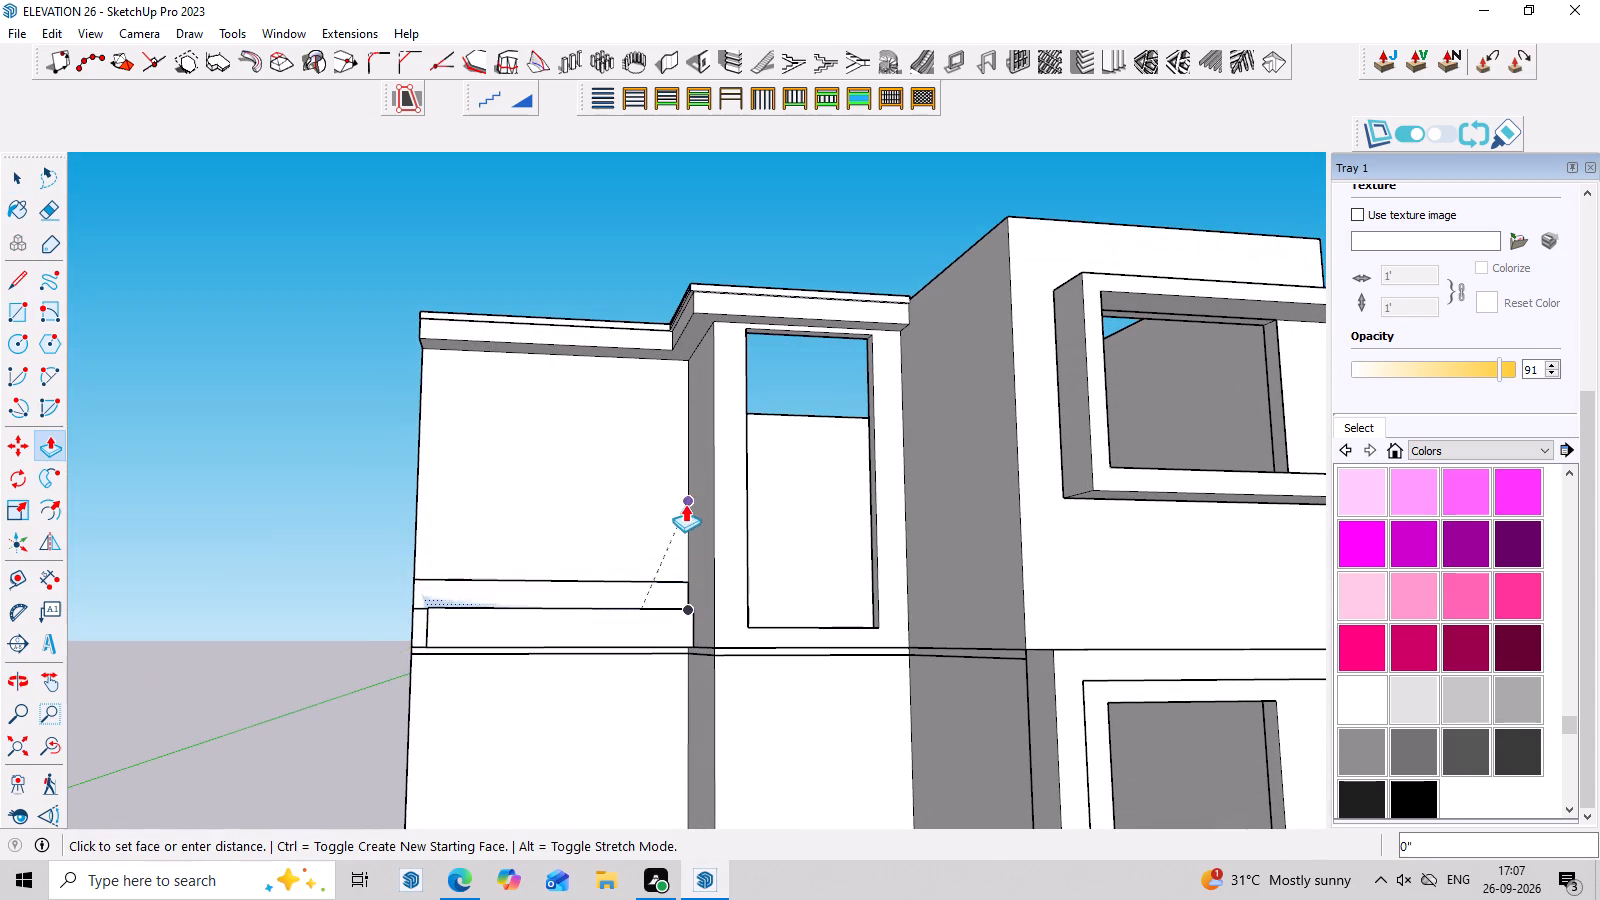
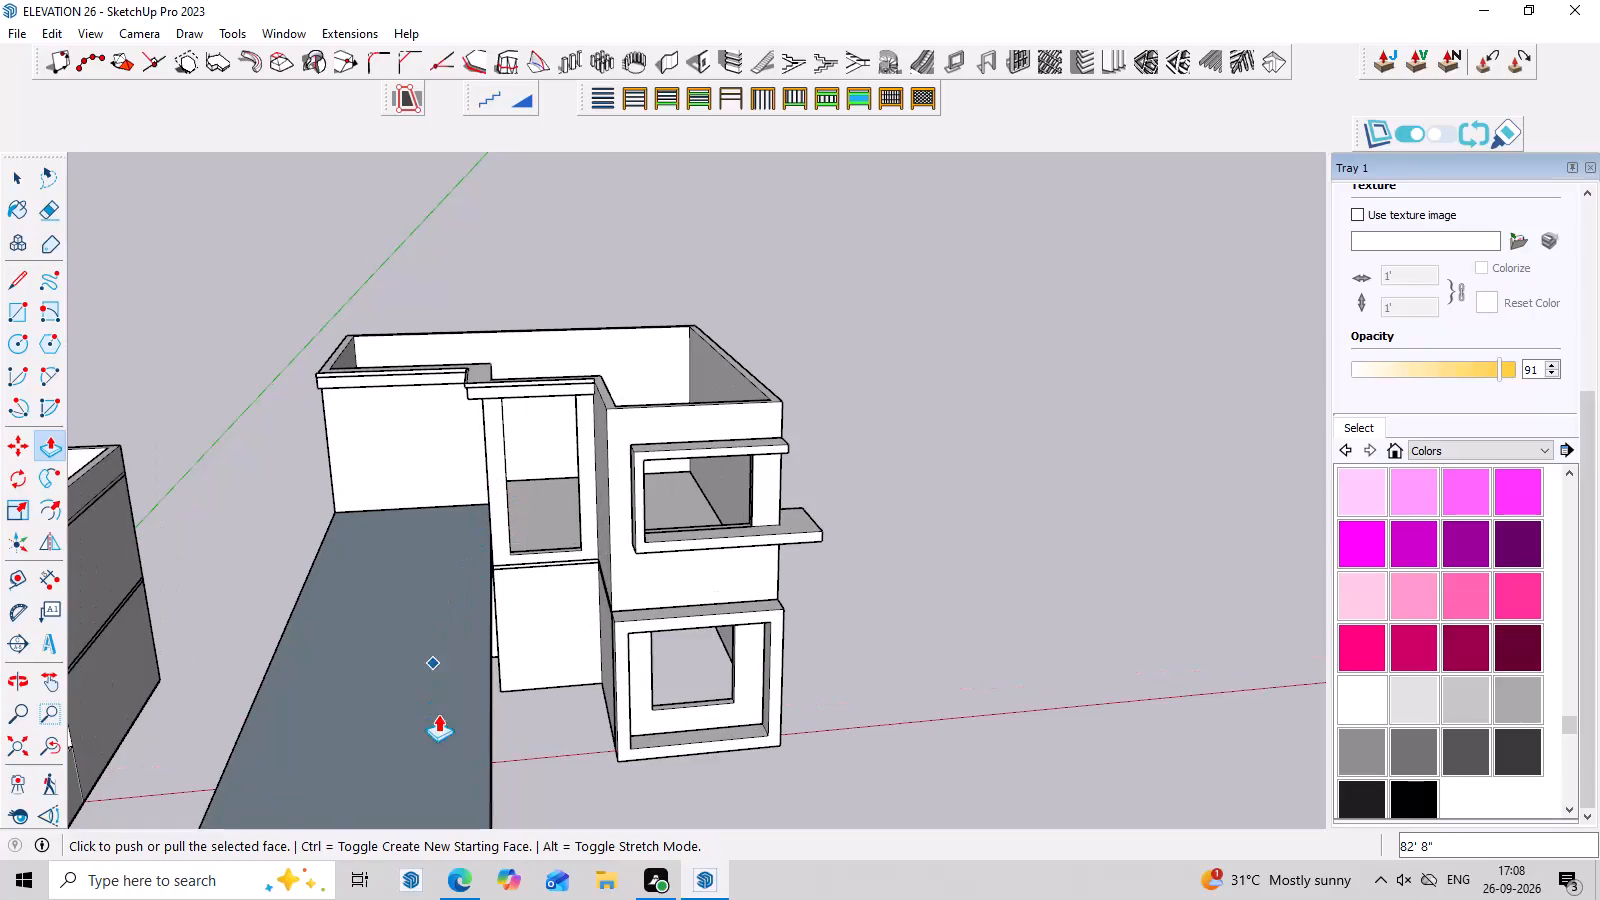
# Push the overlong upper ledge's front face back about 75' 5", flush with the front of the adjoining bay with the tall opening.
pyautogui.scroll(-9, 551, 660)
pyautogui.scroll(-3, 640, 613)
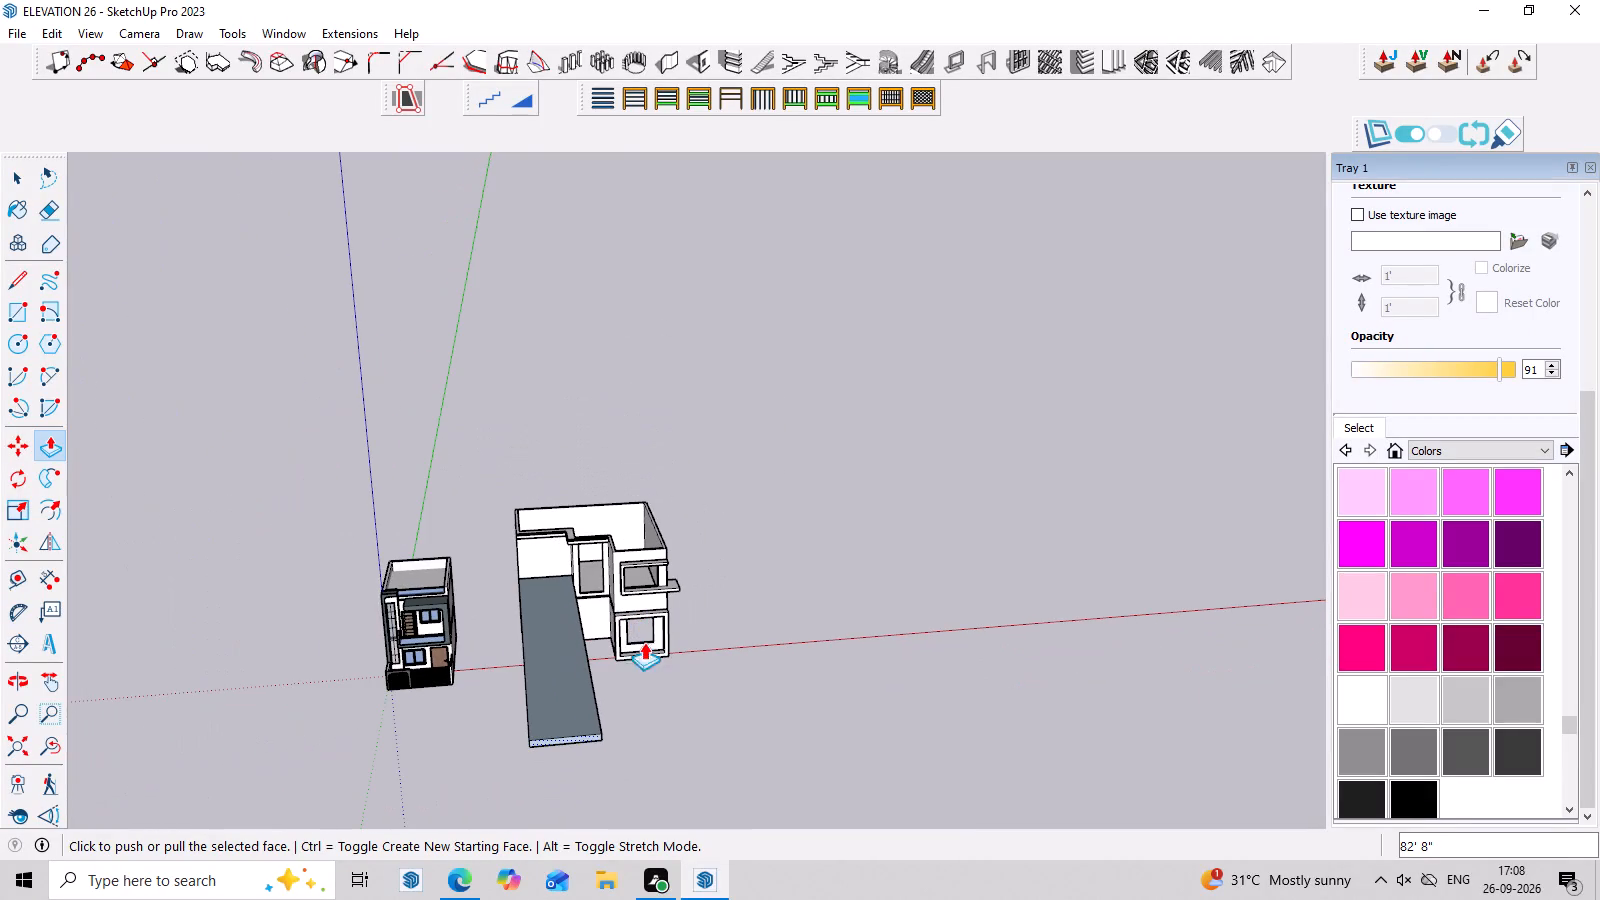
pyautogui.click(557, 742)
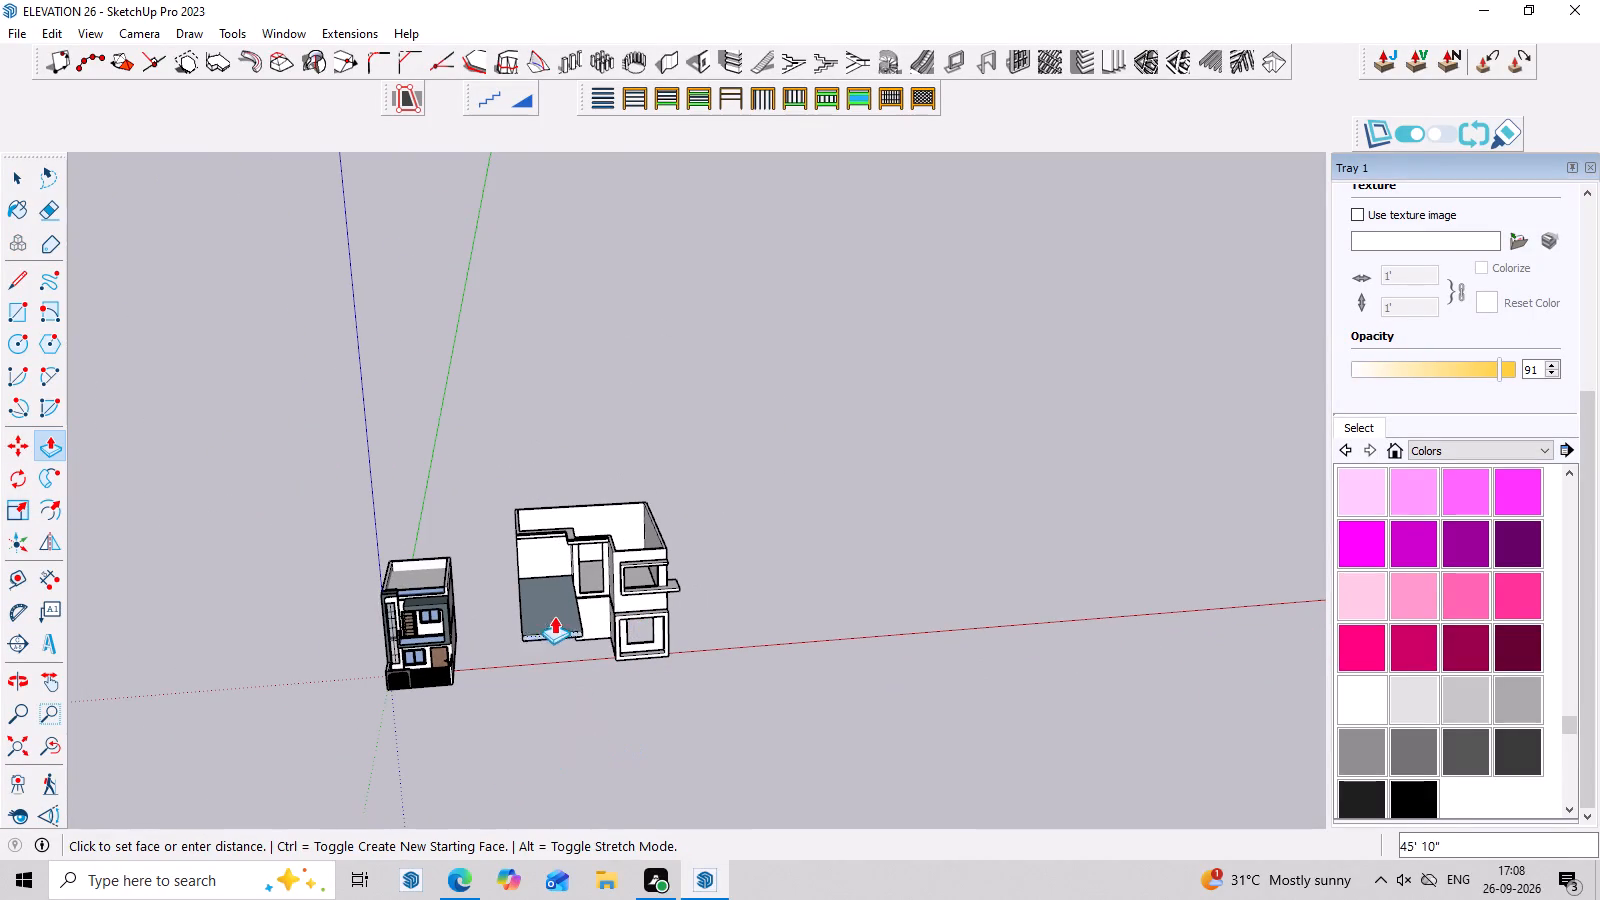
pyautogui.moveTo(546, 587); pyautogui.dragTo(743, 640, button='middle')
pyautogui.scroll(5, 578, 643)
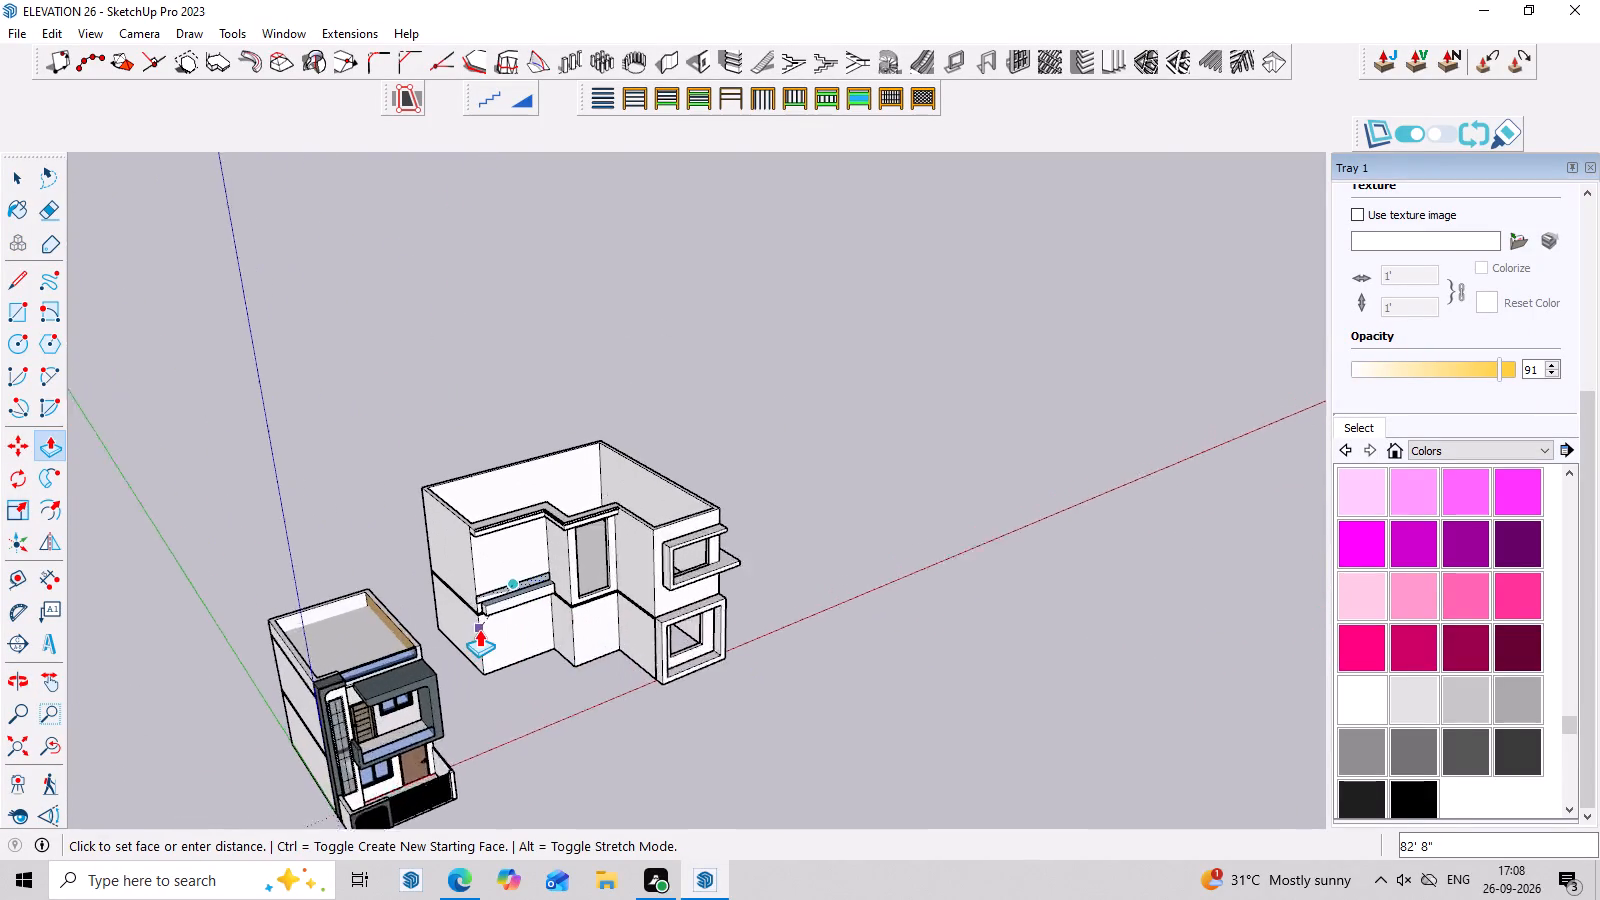
pyautogui.scroll(3, 479, 629)
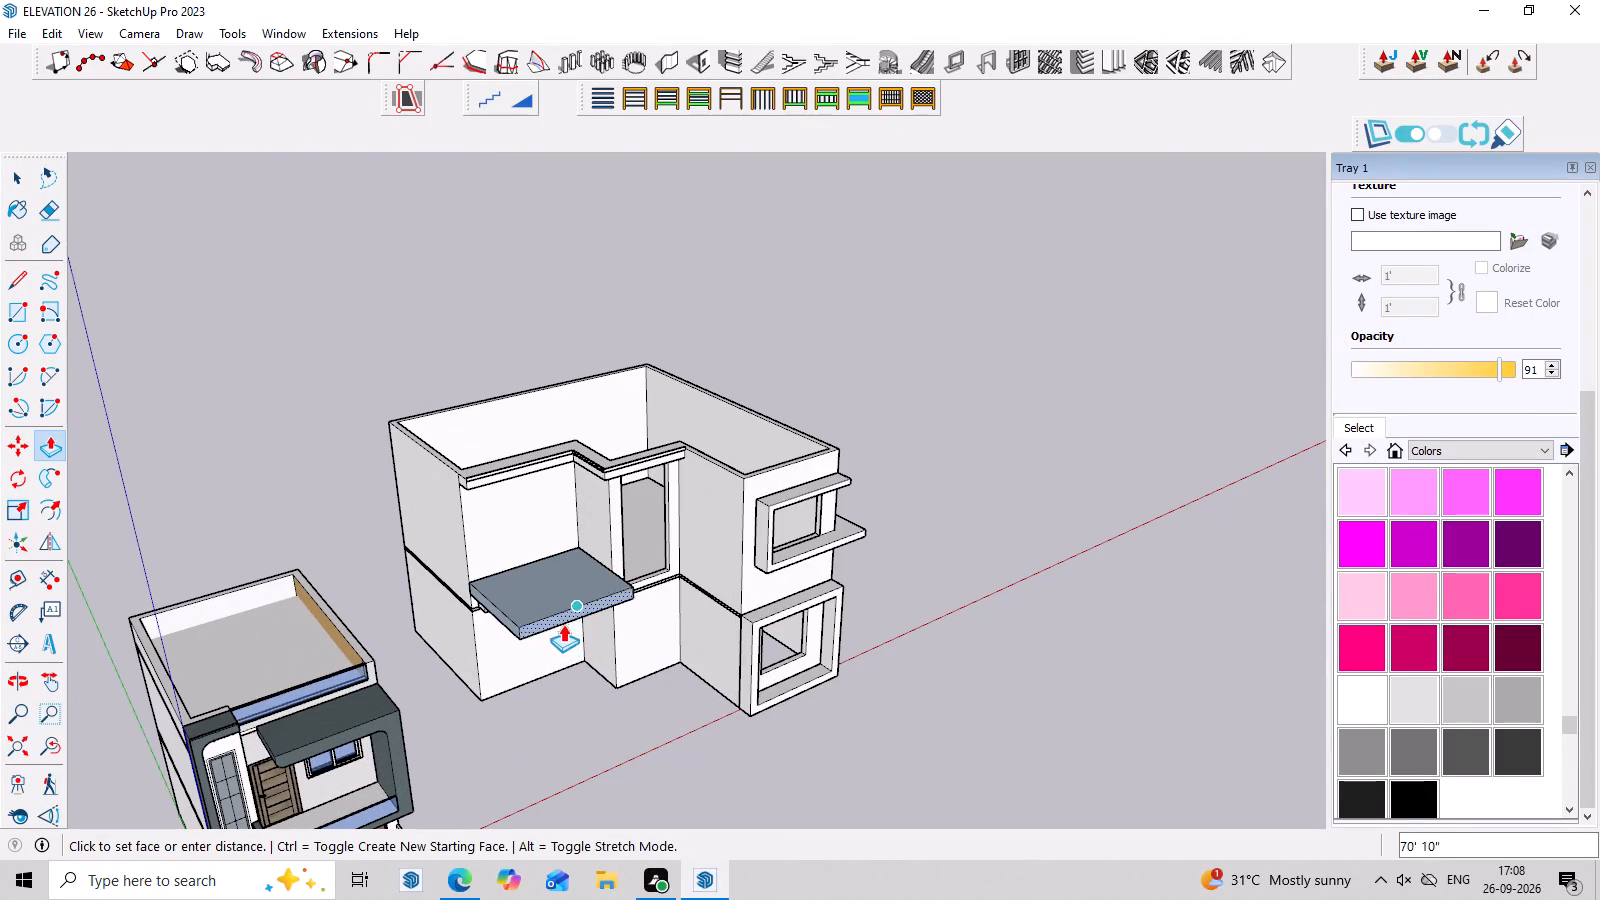
pyautogui.moveTo(633, 582); pyautogui.dragTo(503, 551, button='middle')
pyautogui.scroll(2, 638, 595)
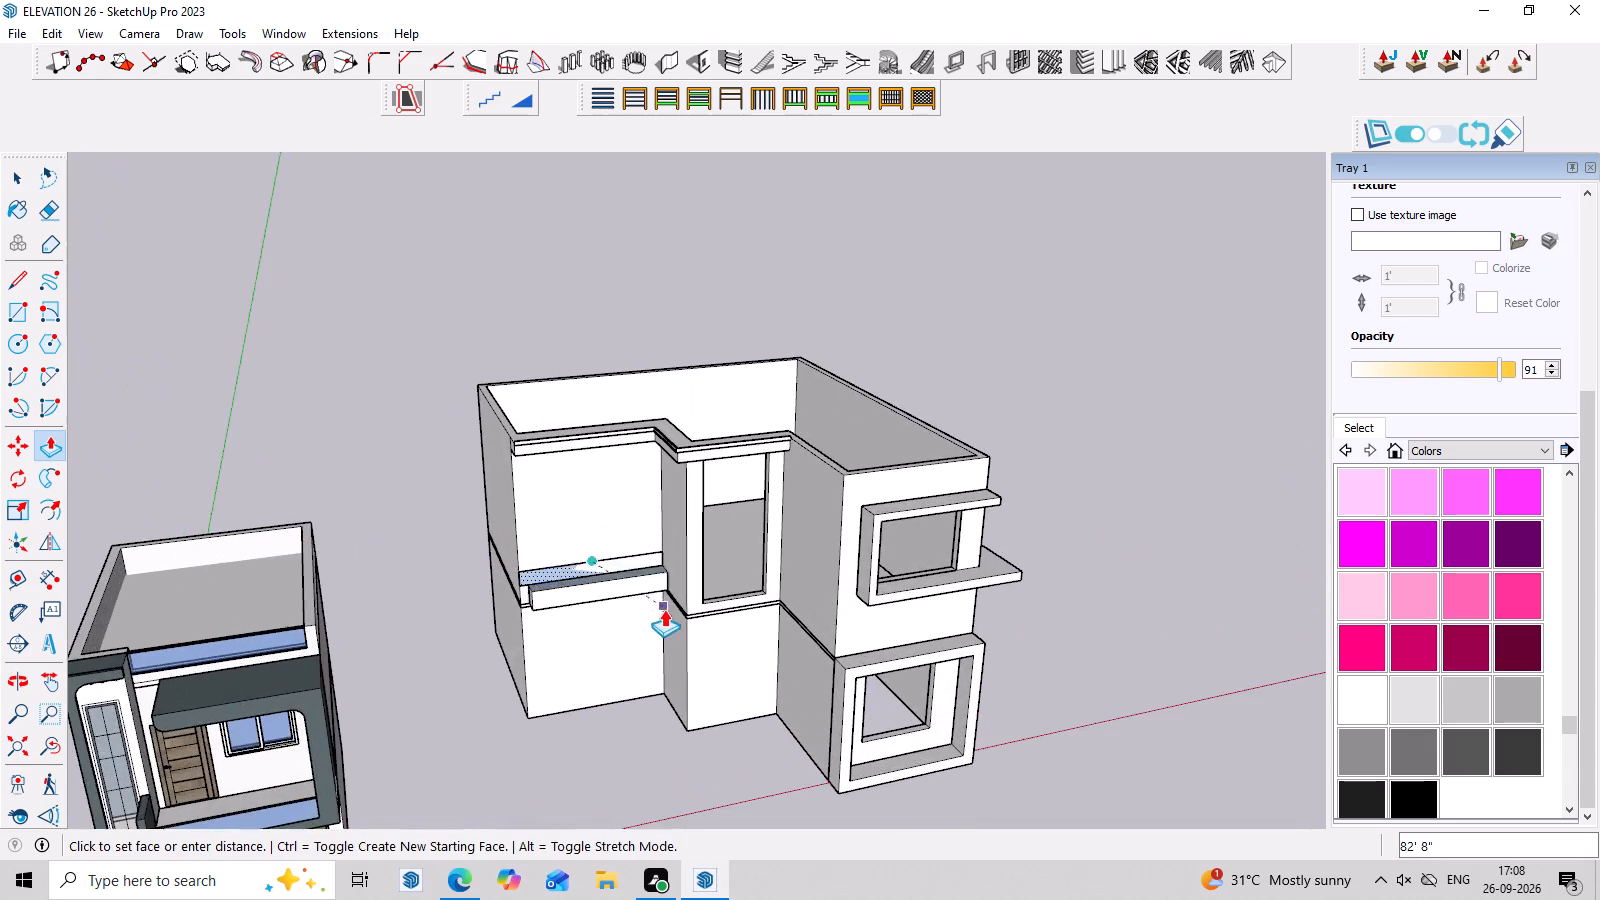
pyautogui.scroll(3, 674, 611)
pyautogui.moveTo(710, 641); pyautogui.dragTo(545, 616, button='middle')
pyautogui.scroll(2, 780, 617)
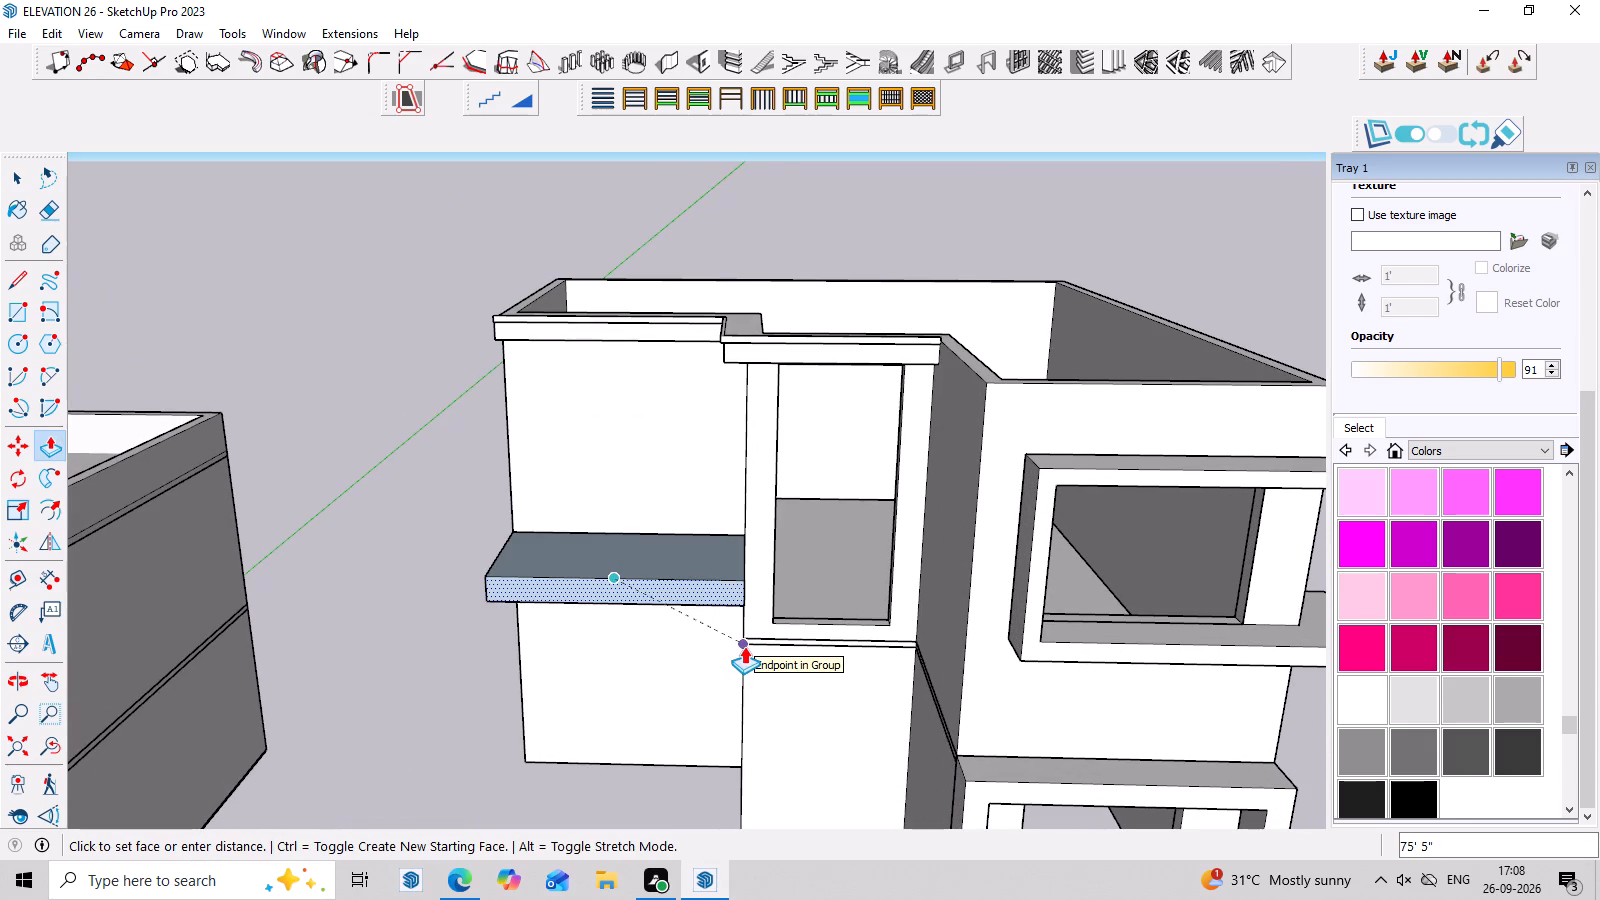
pyautogui.moveTo(742, 644); pyautogui.dragTo(966, 499, button='middle')
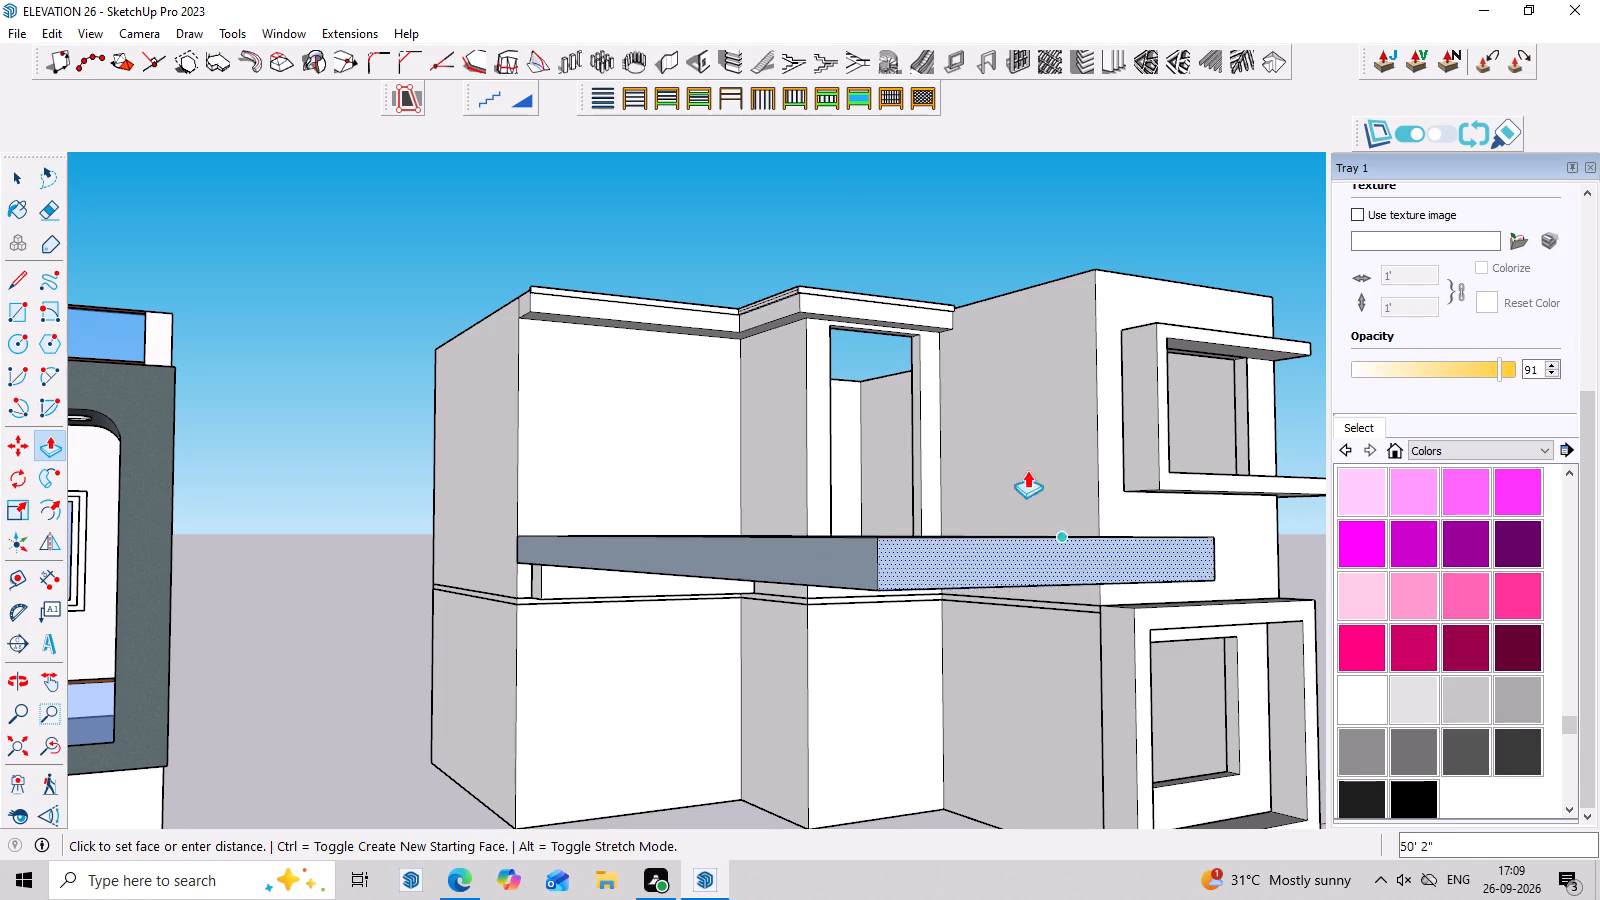
pyautogui.moveTo(839, 570); pyautogui.dragTo(754, 596, button='middle')
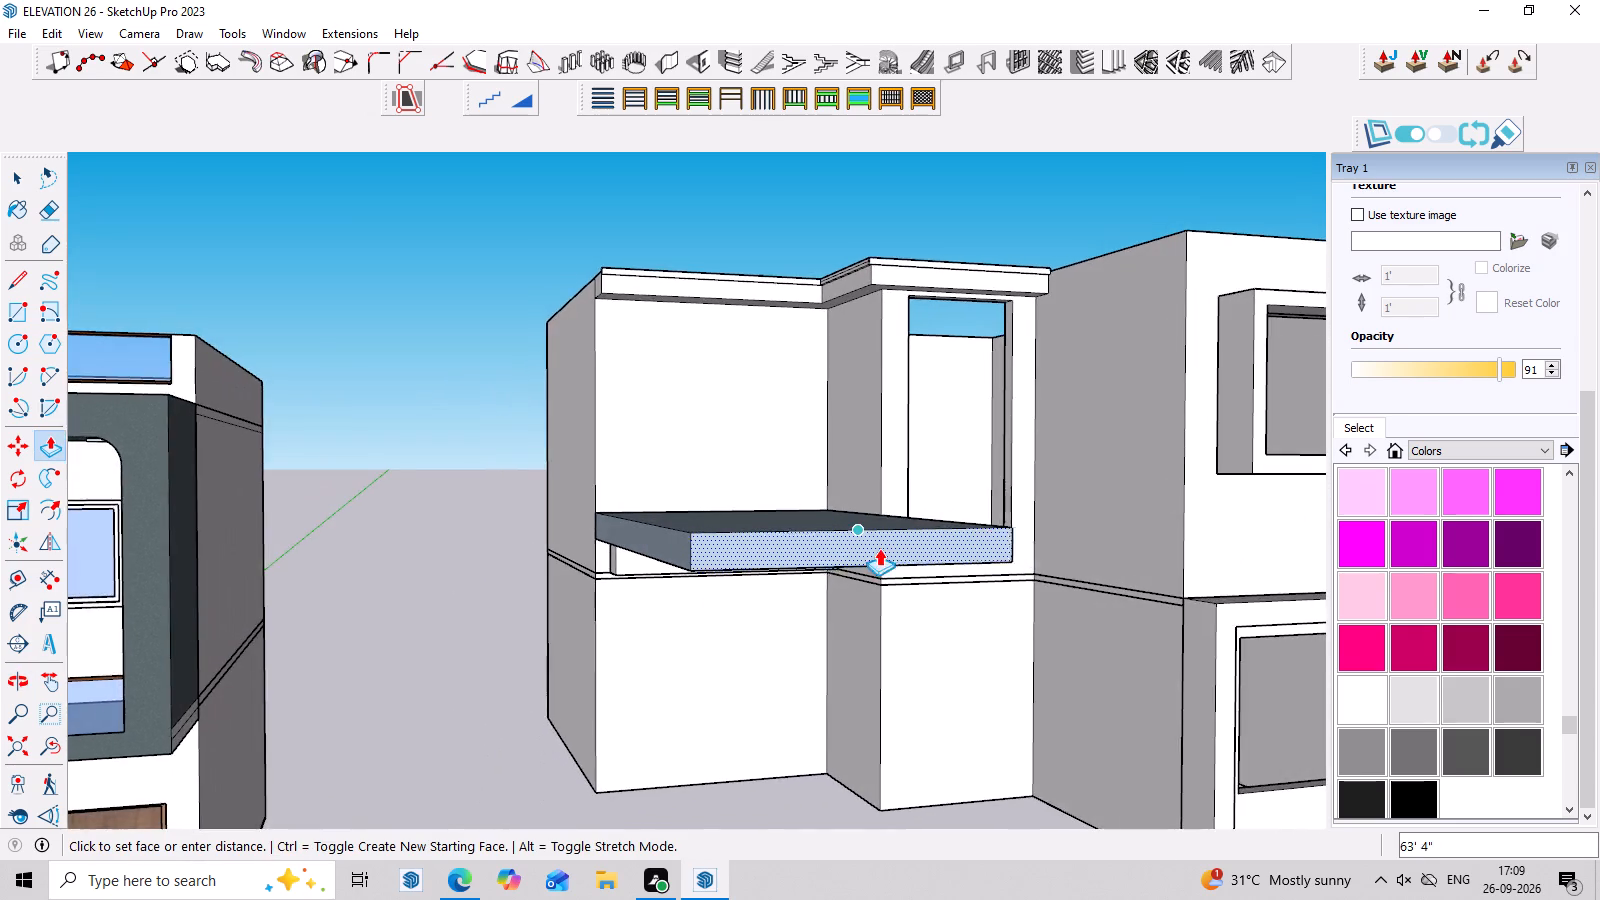
pyautogui.scroll(5, 884, 543)
pyautogui.moveTo(882, 516); pyautogui.dragTo(756, 532, button='middle')
pyautogui.scroll(3, 927, 559)
pyautogui.scroll(-6, 856, 532)
pyautogui.moveTo(854, 538); pyautogui.dragTo(602, 511, button='middle')
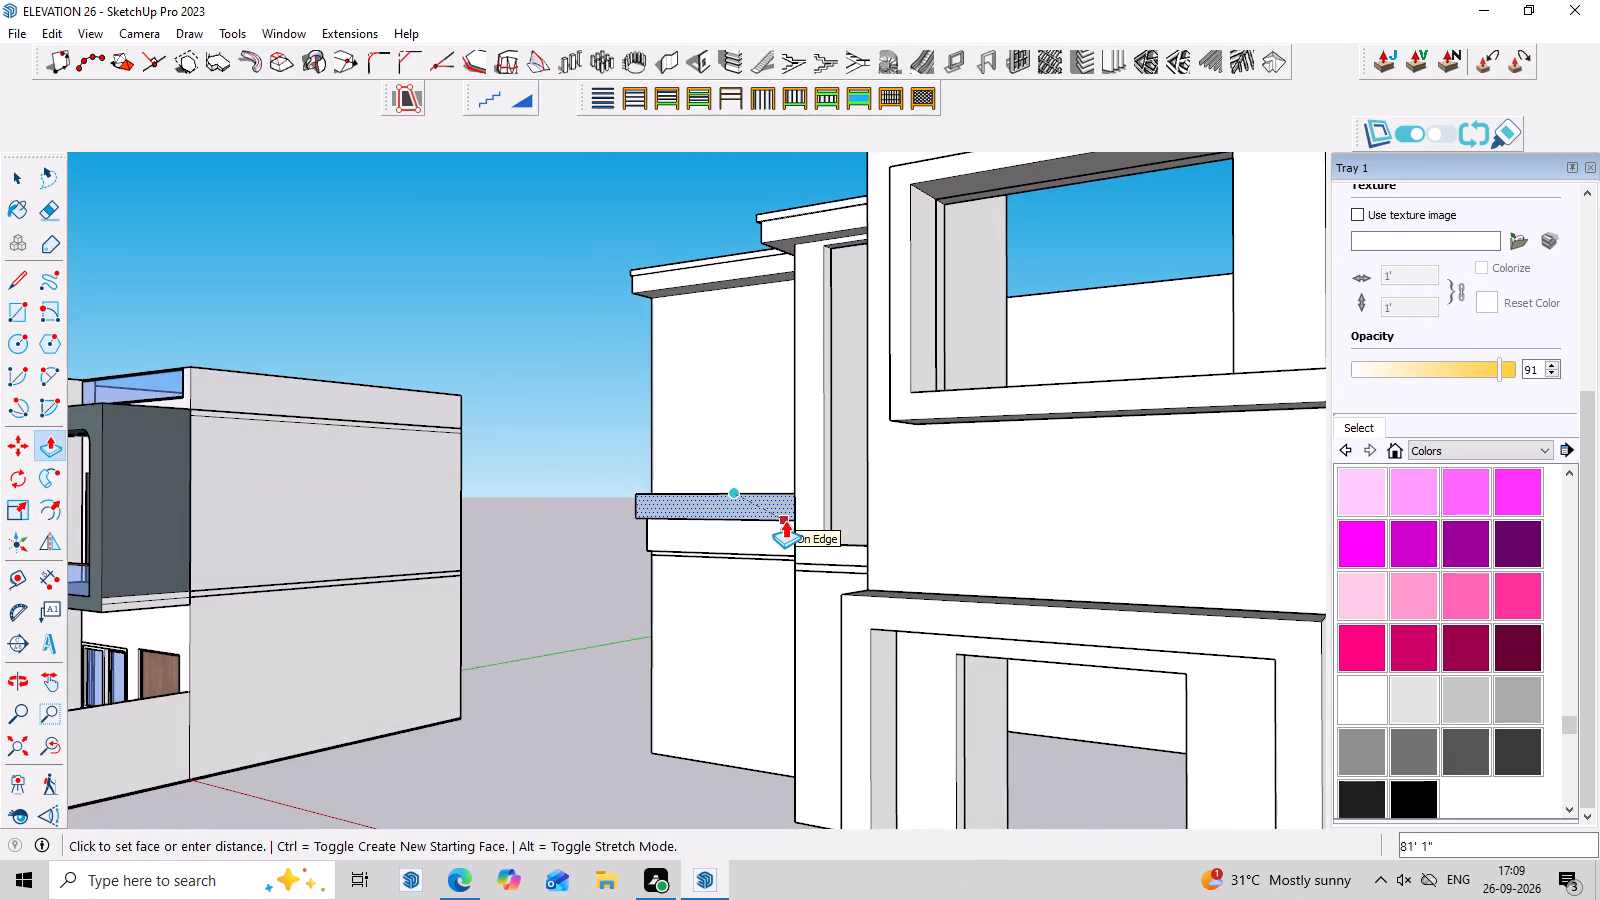
pyautogui.moveTo(785, 520); pyautogui.dragTo(807, 580, button='middle')
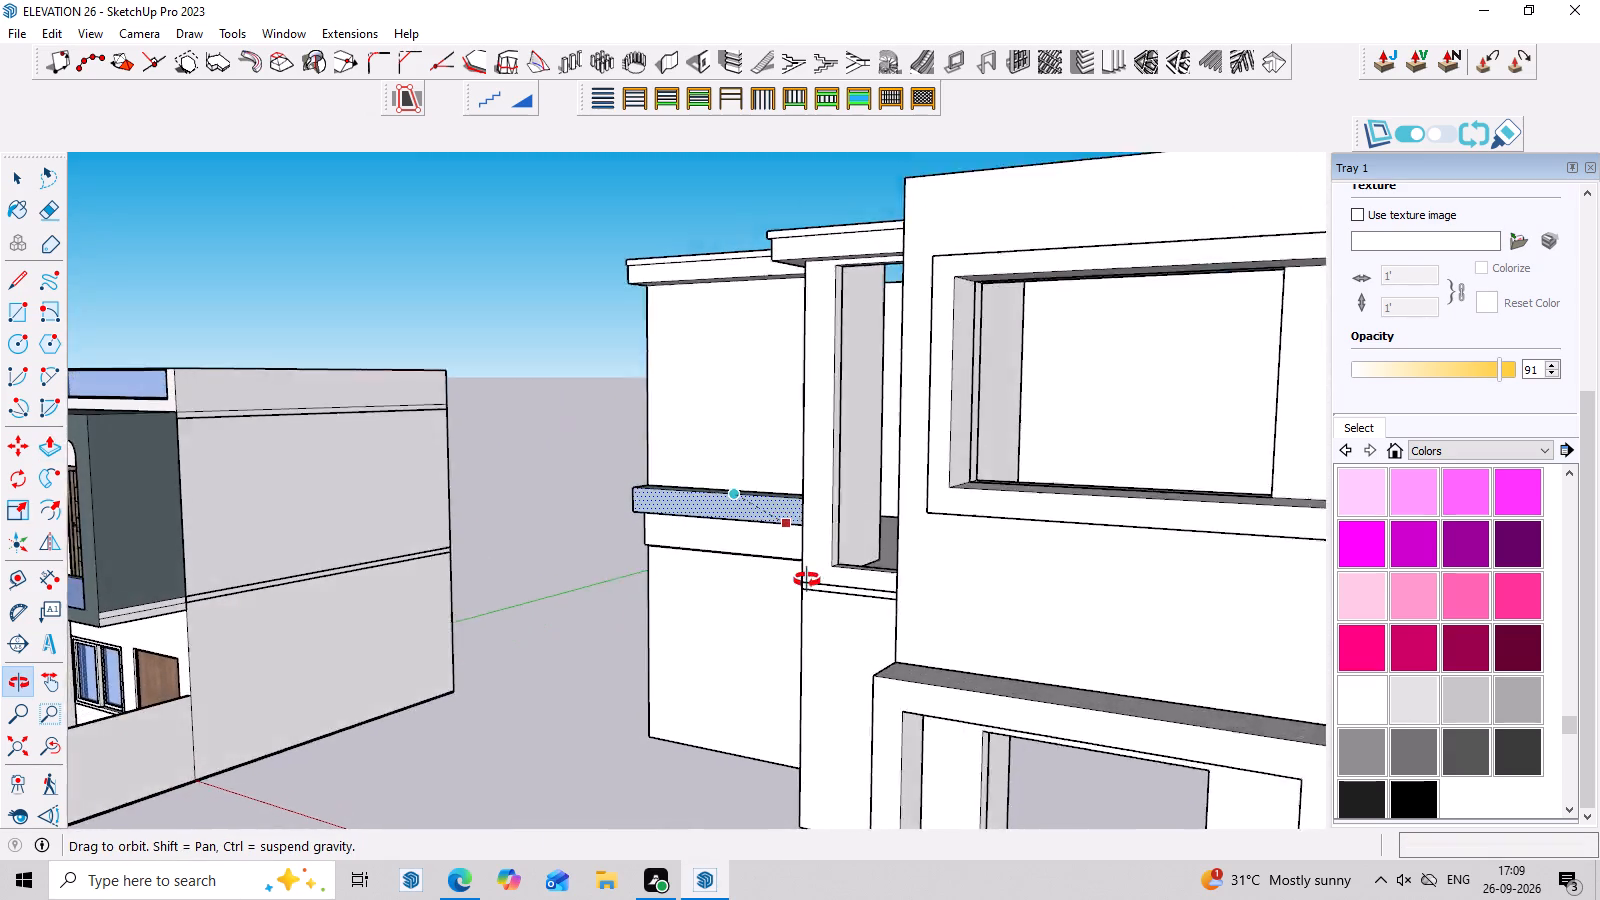
pyautogui.moveTo(807, 580); pyautogui.dragTo(816, 636, button='middle')
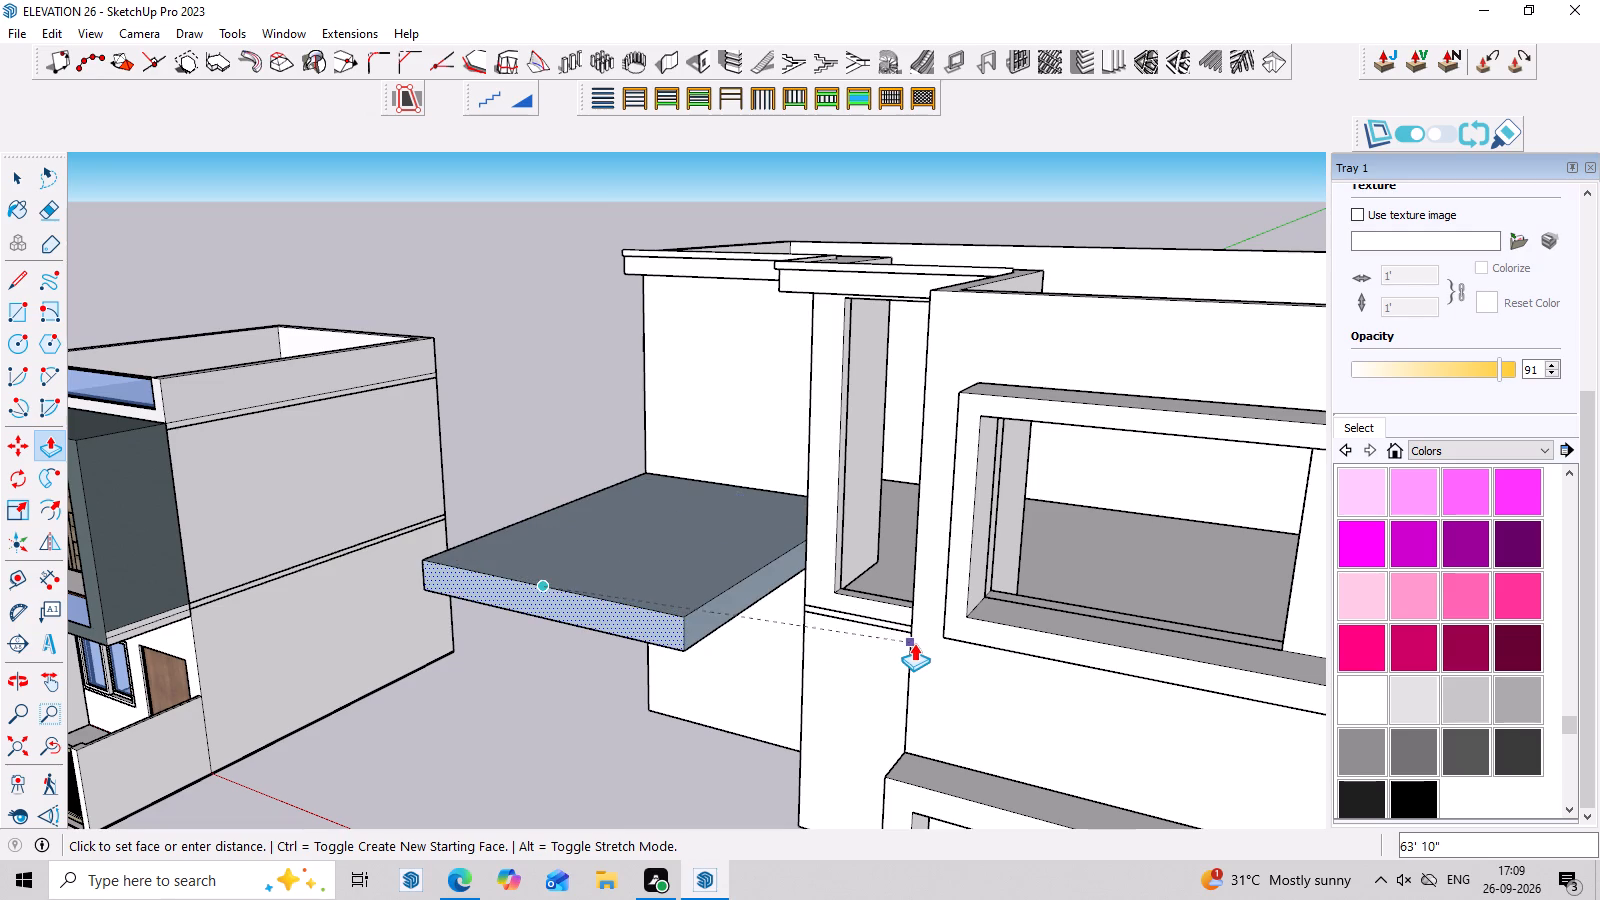
pyautogui.click(866, 603)
# Reverse the faces of the whole upper ledge so its white front sides face outward.
pyautogui.moveTo(781, 545); pyautogui.dragTo(1456, 680, button='middle')
pyautogui.moveTo(864, 571); pyautogui.dragTo(1266, 616, button='middle')
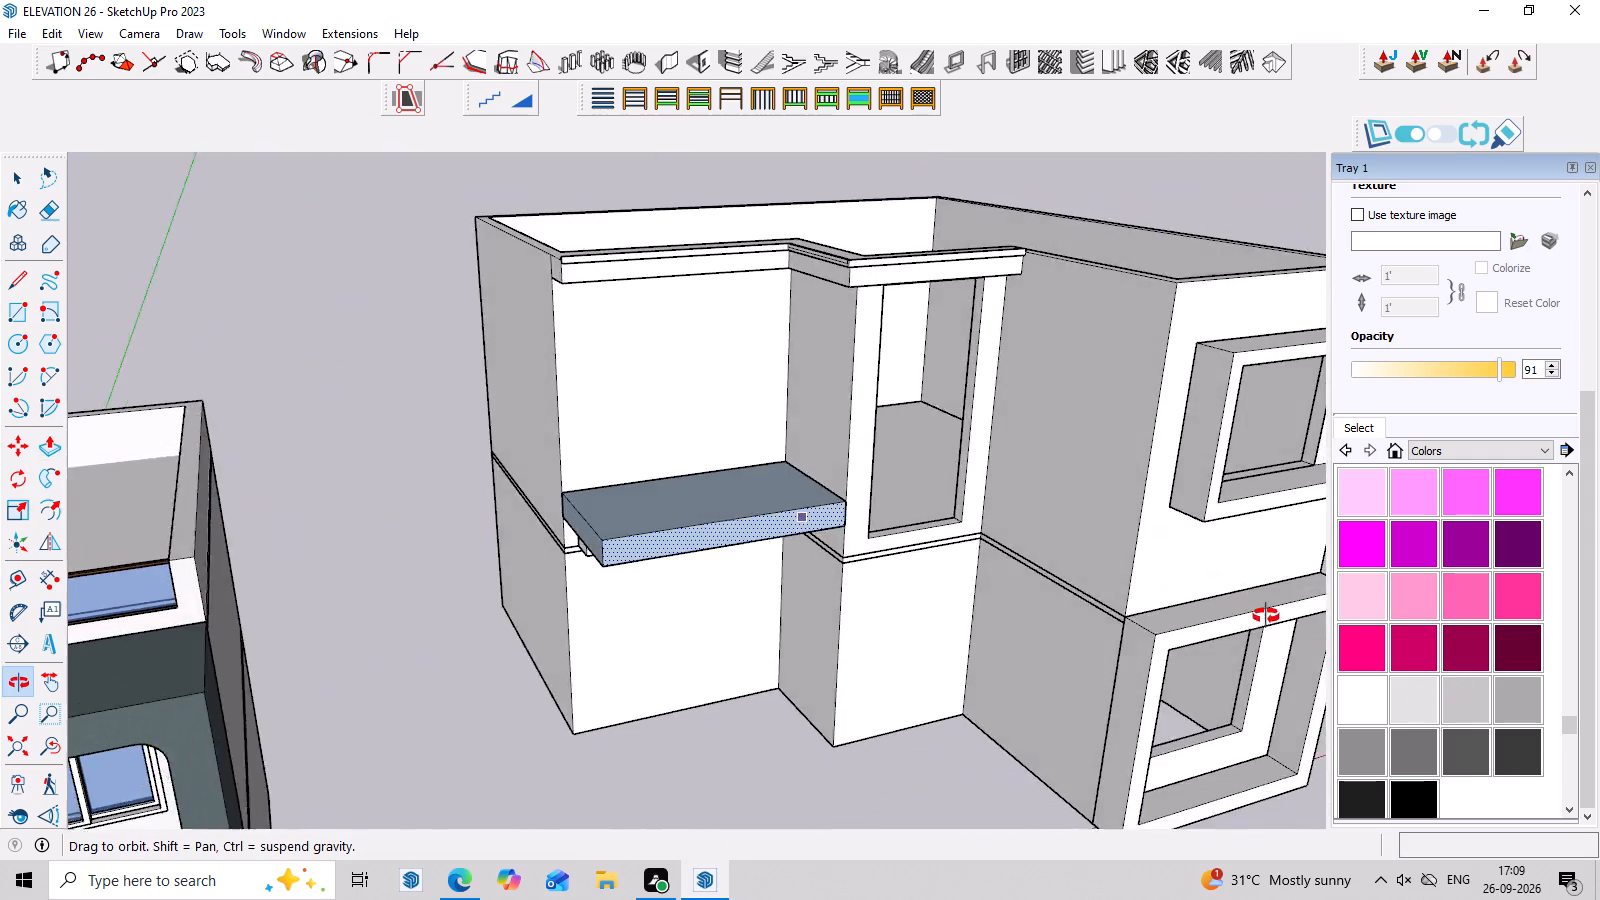
pyautogui.moveTo(1266, 616); pyautogui.dragTo(1182, 702, button='middle')
pyautogui.press('space')
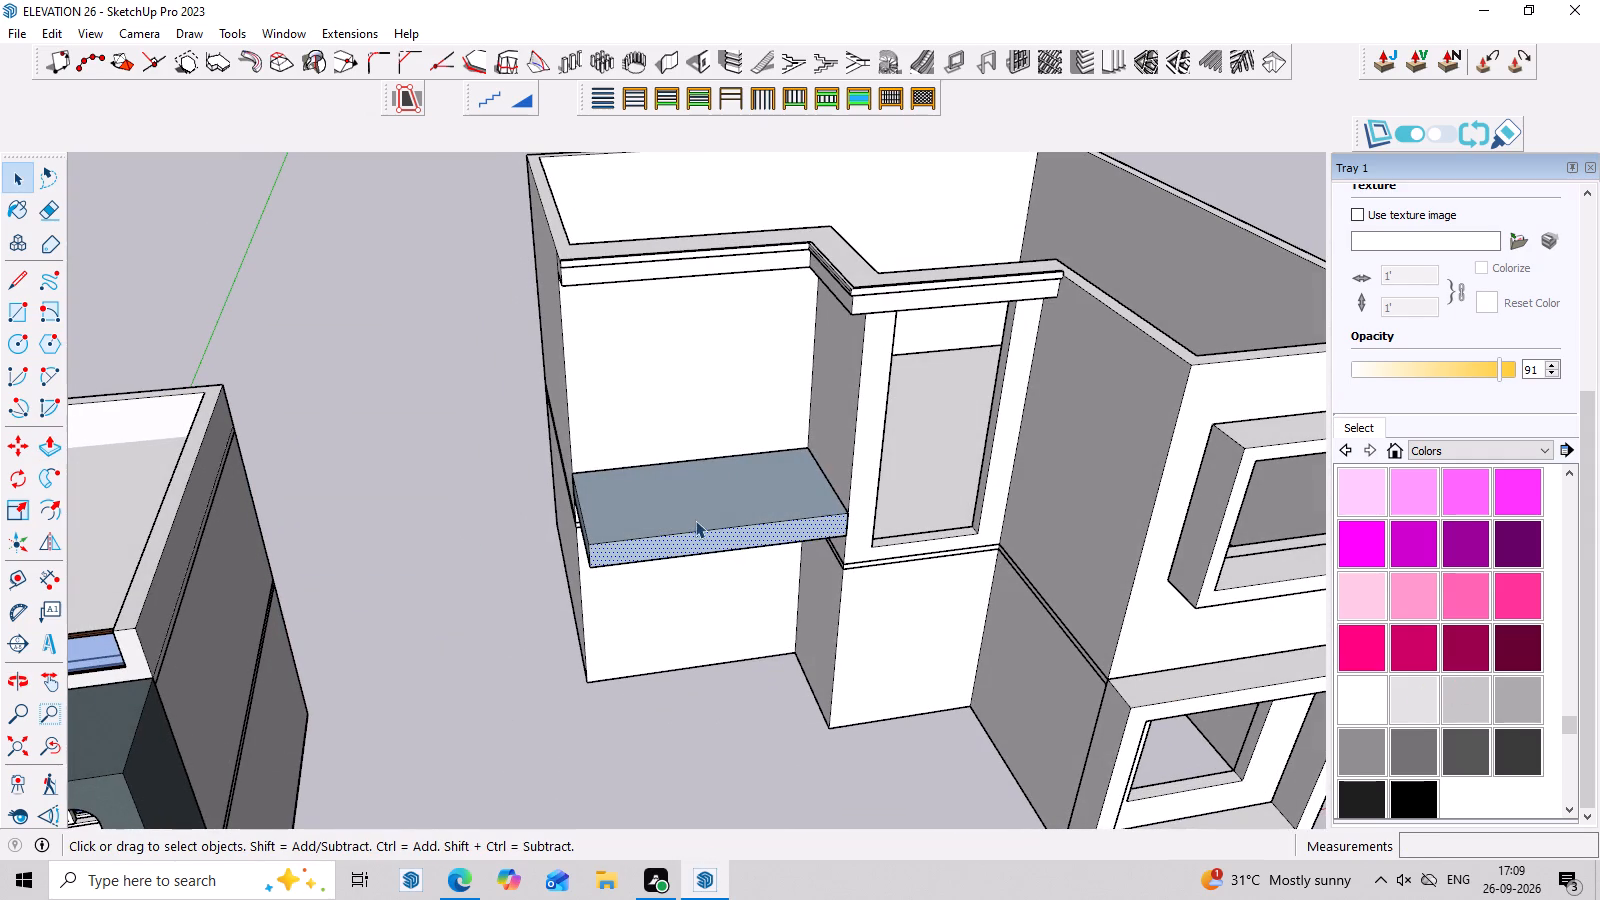
pyautogui.tripleClick(695, 520)
pyautogui.rightClick(695, 520)
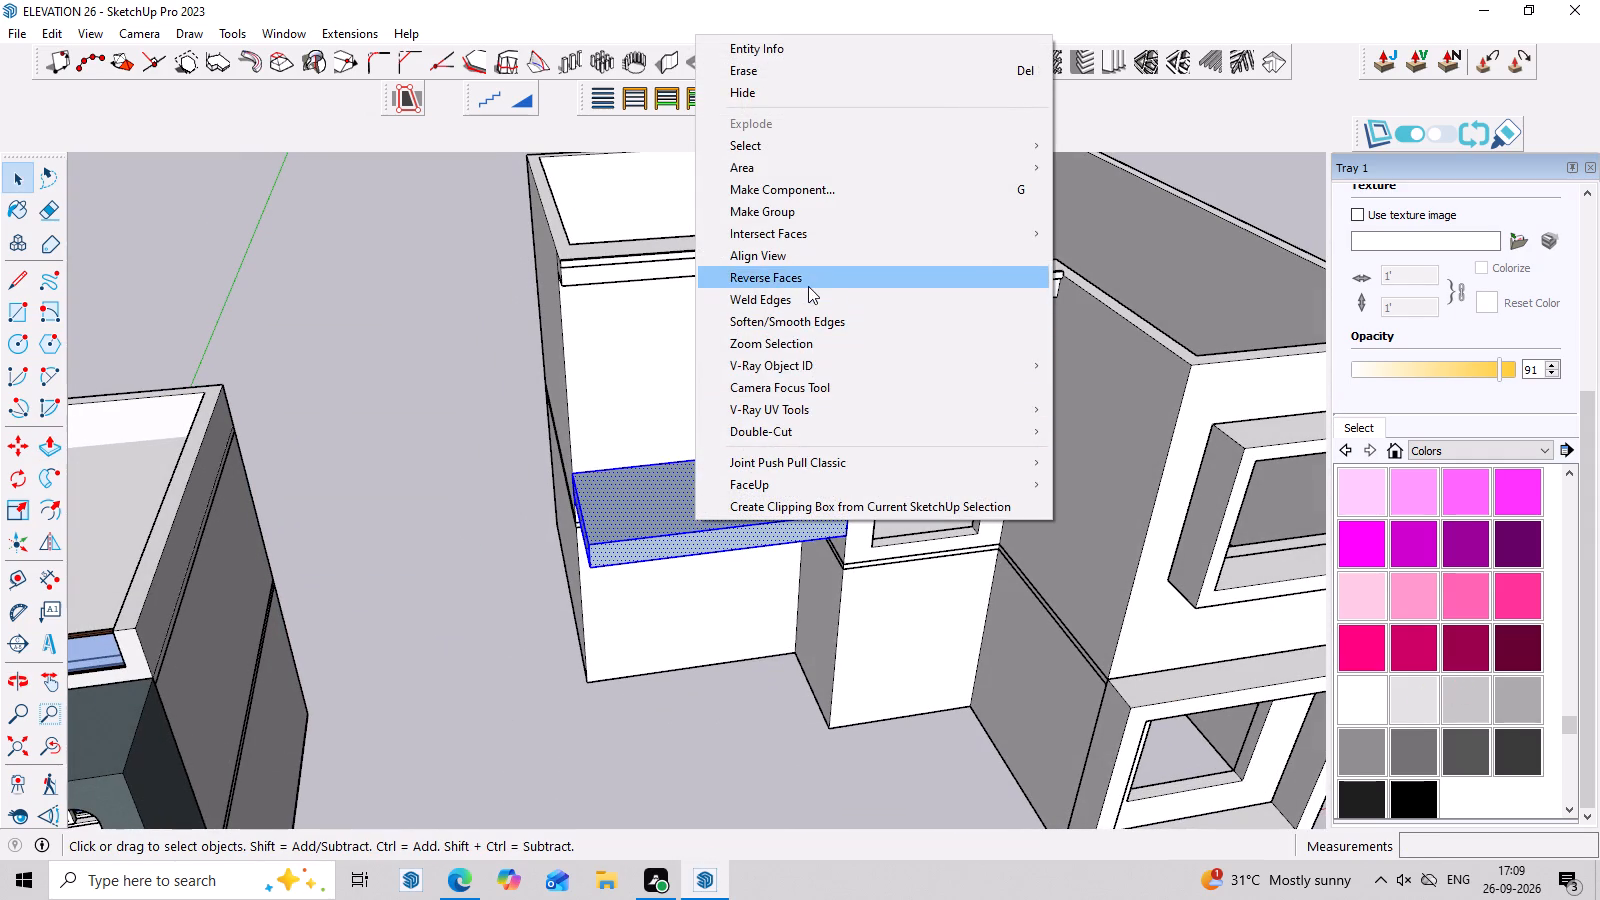
pyautogui.click(808, 286)
pyautogui.moveTo(853, 536); pyautogui.dragTo(854, 390, button='middle')
pyautogui.click(499, 439)
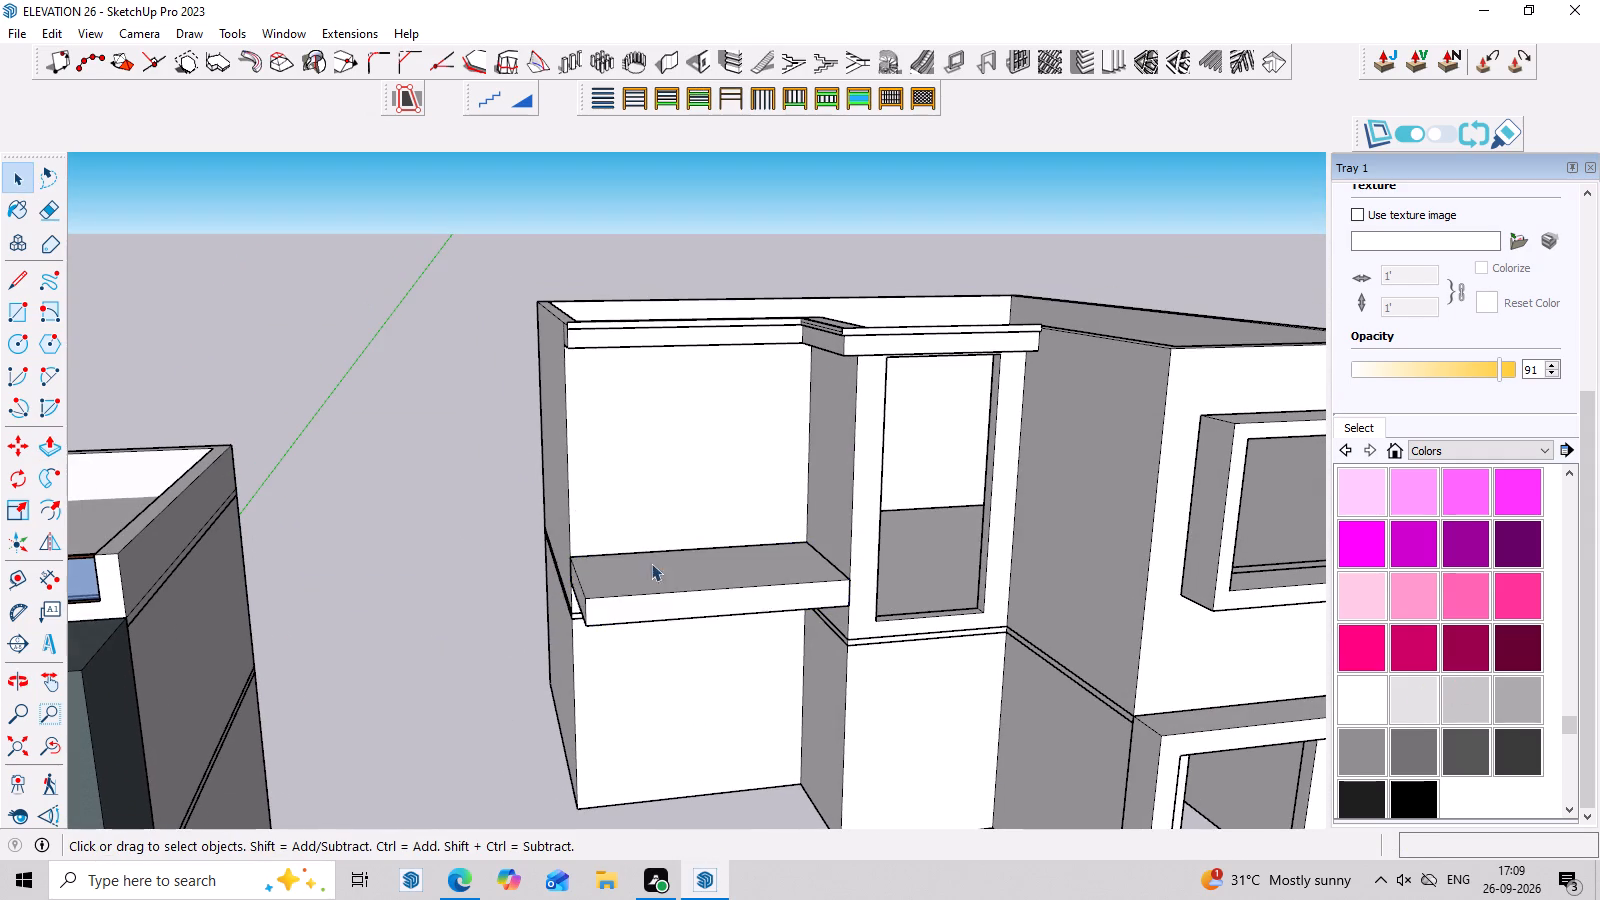
# Reverse the front face and the end face of the shorter strip beneath the ledge so their white sides face outward.
pyautogui.moveTo(651, 563); pyautogui.dragTo(647, 408, button='middle')
pyautogui.scroll(-5, 557, 351)
pyautogui.moveTo(693, 499); pyautogui.dragTo(692, 529, button='middle')
pyautogui.scroll(5, 688, 539)
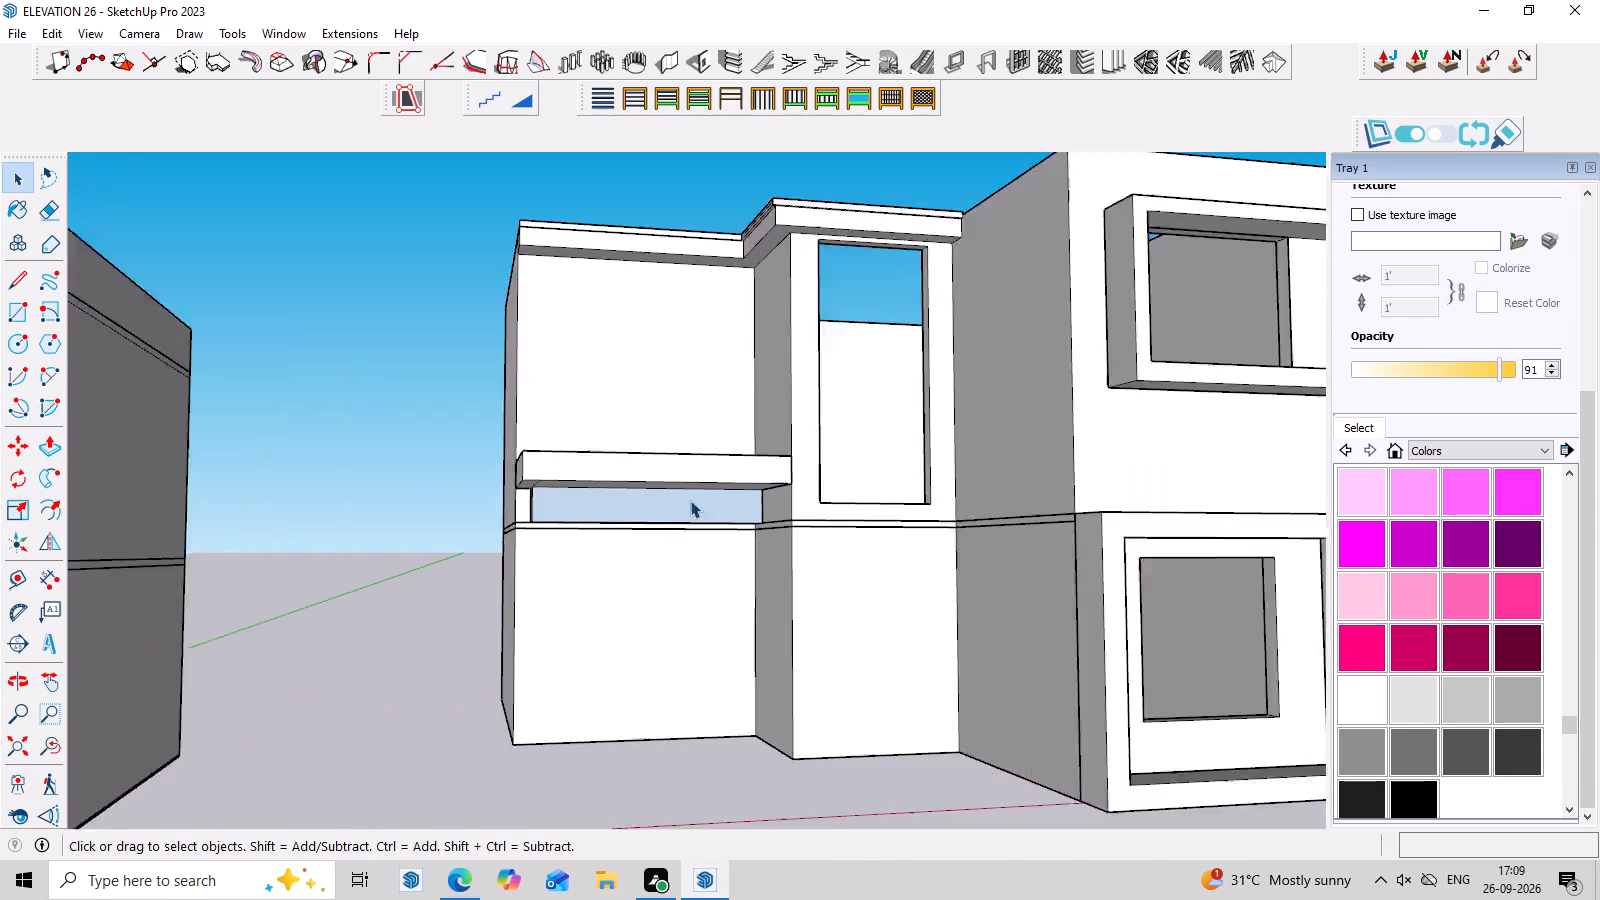
pyautogui.scroll(1, 690, 500)
pyautogui.moveTo(693, 488); pyautogui.dragTo(888, 489, button='middle')
pyautogui.doubleClick(563, 503)
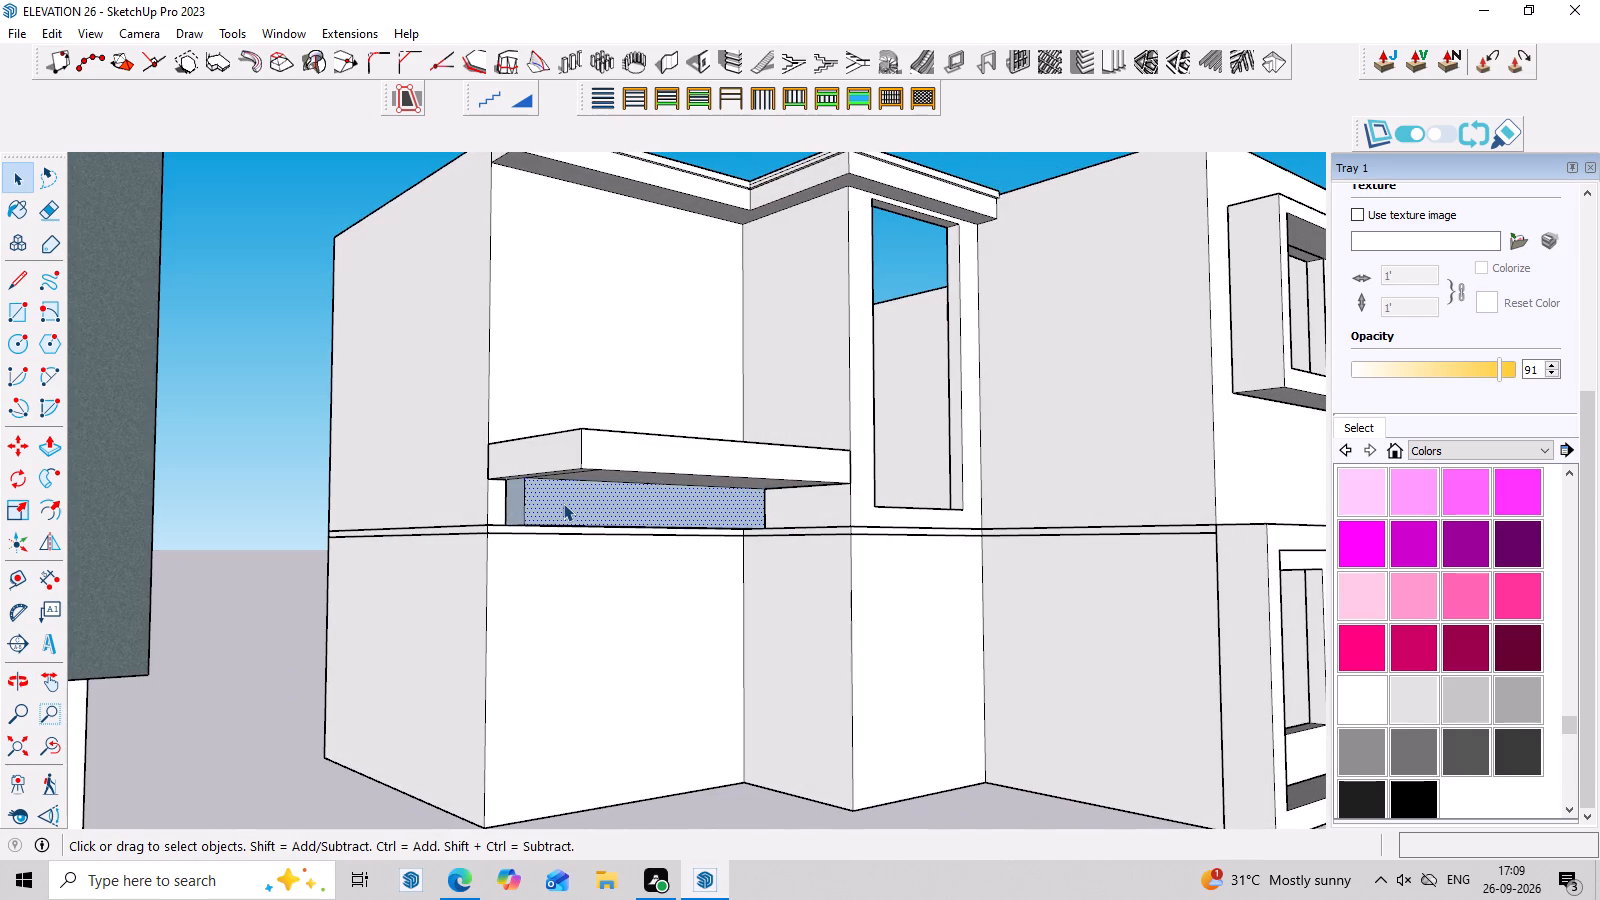
pyautogui.tripleClick(563, 503)
pyautogui.rightClick(563, 503)
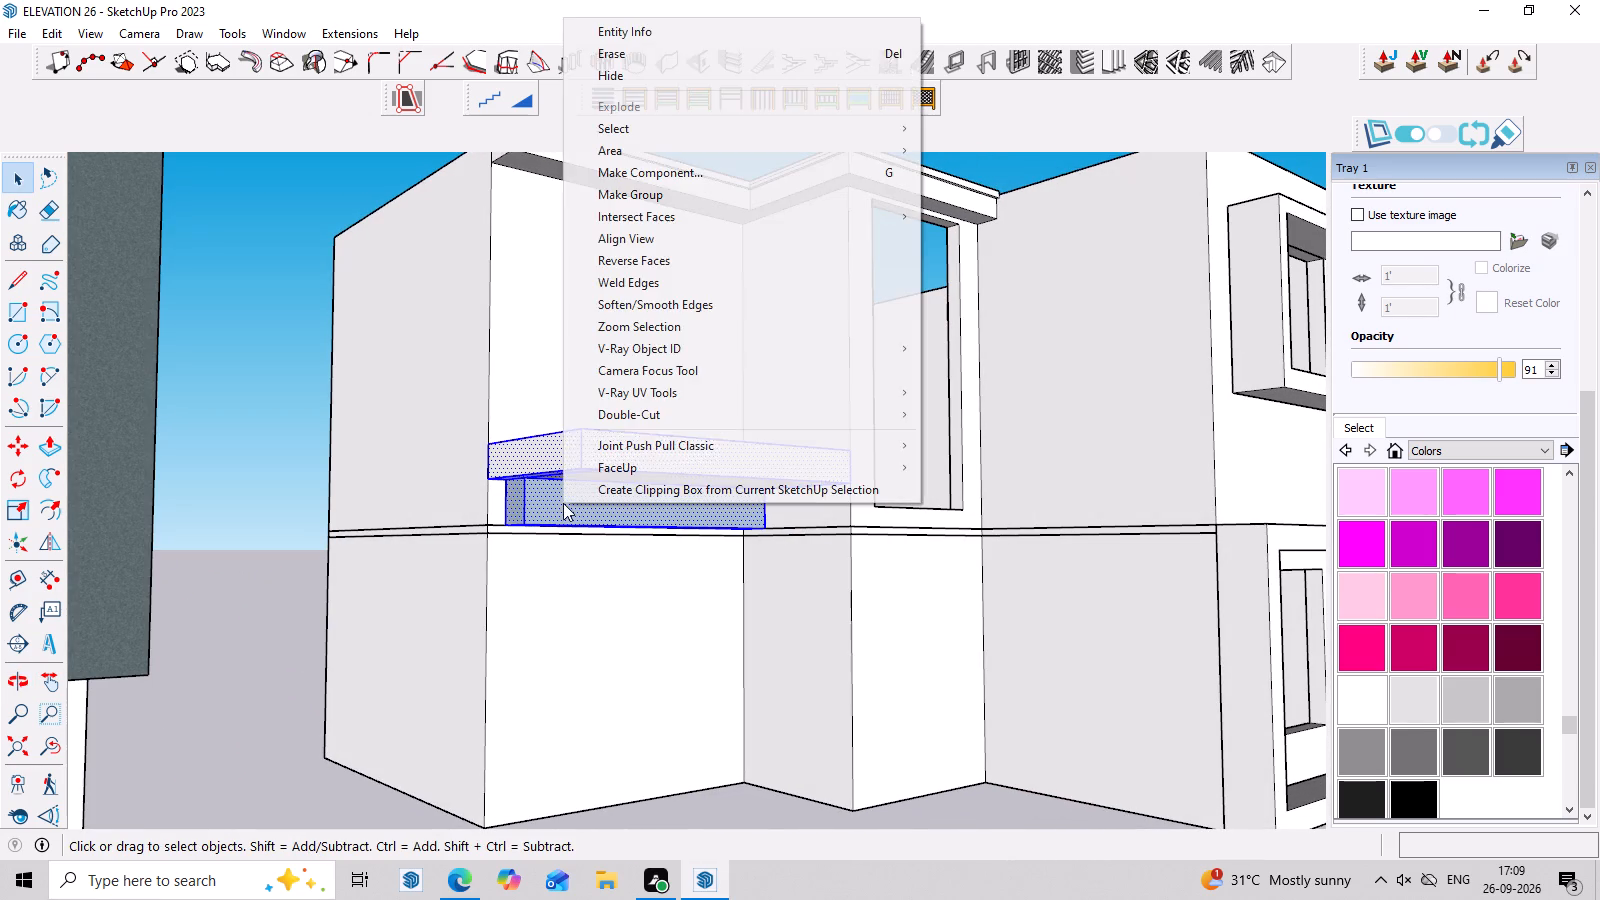
pyautogui.doubleClick(563, 504)
pyautogui.rightClick(563, 504)
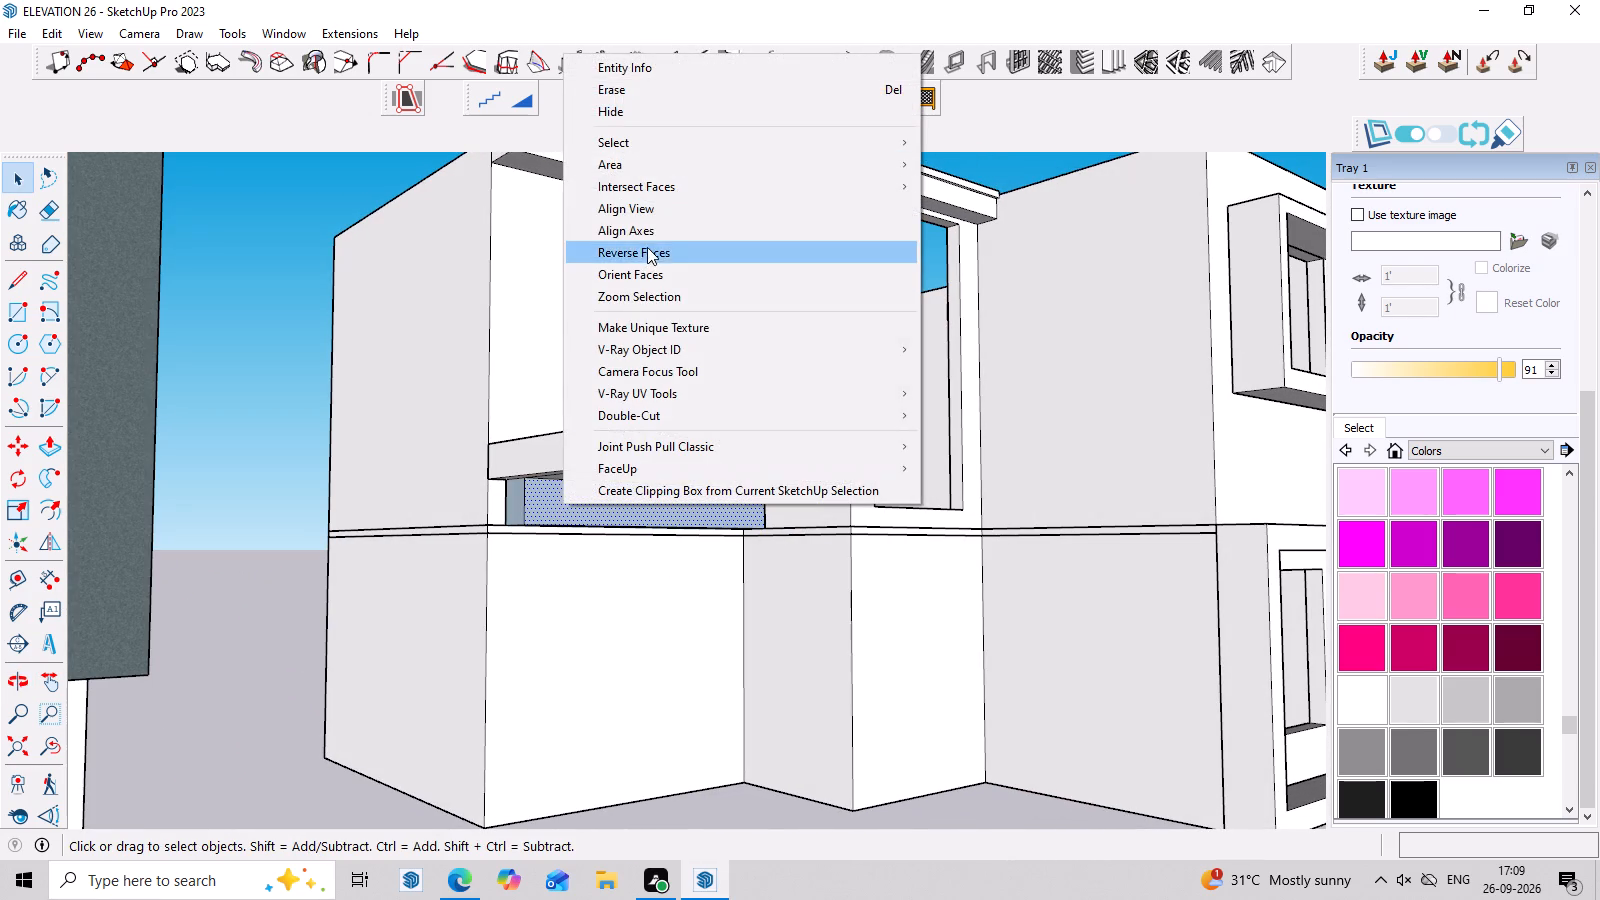
pyautogui.click(647, 247)
pyautogui.click(517, 505)
pyautogui.rightClick(517, 505)
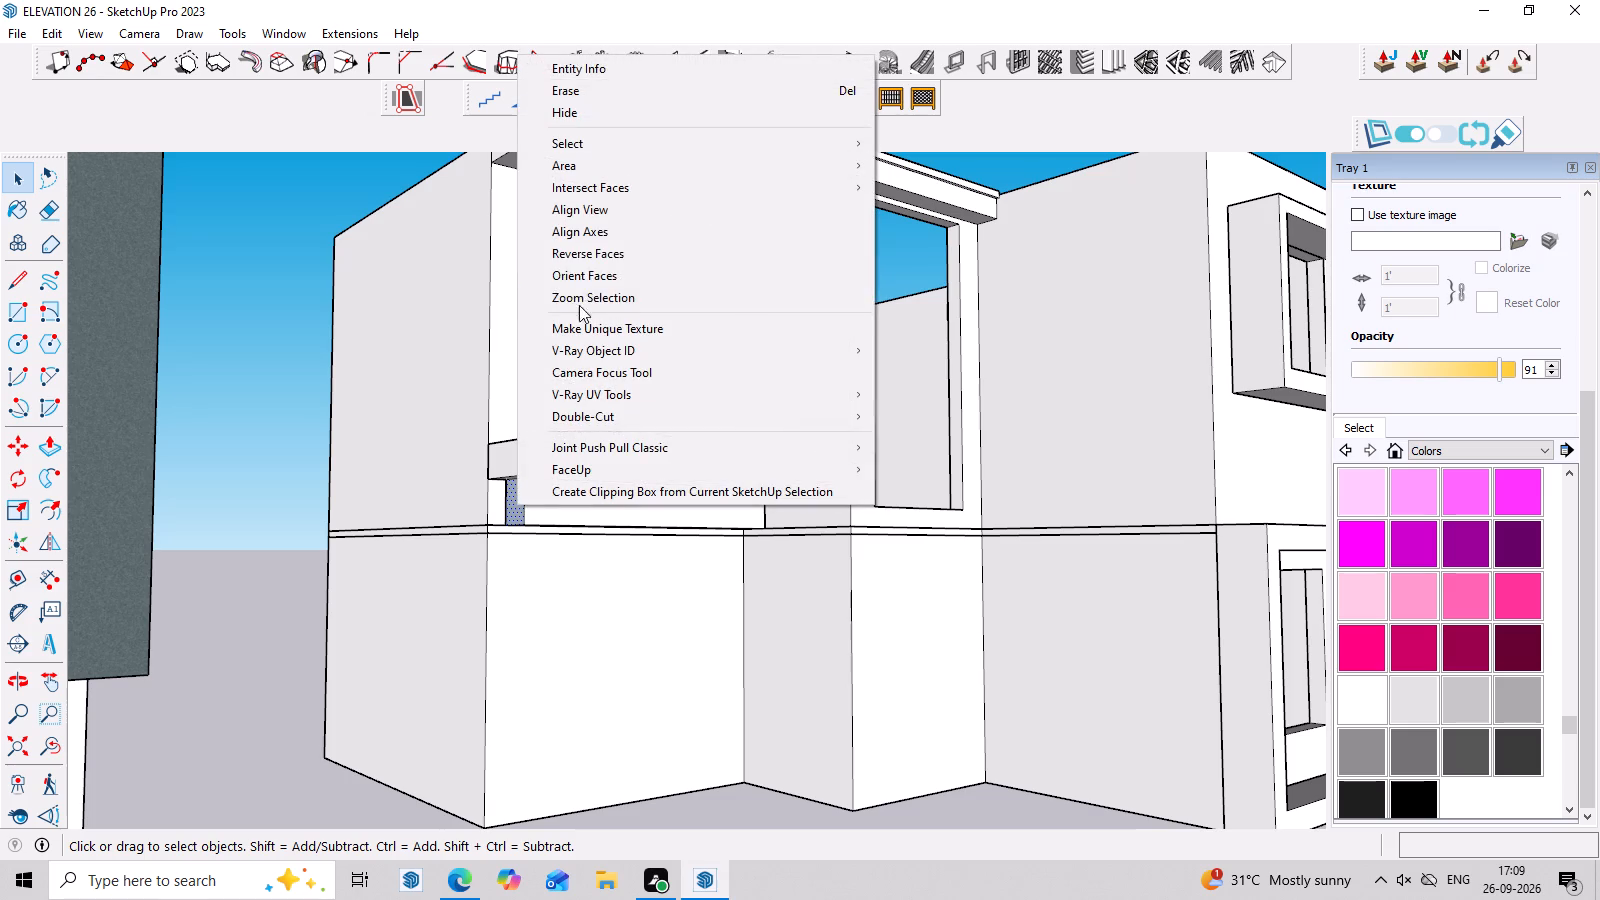
pyautogui.click(583, 257)
# Draw a rectangle about 11' 9" by 8' 3" on the plain upper wall, between the ledge and the parapet band.
pyautogui.moveTo(684, 514); pyautogui.dragTo(493, 595, button='middle')
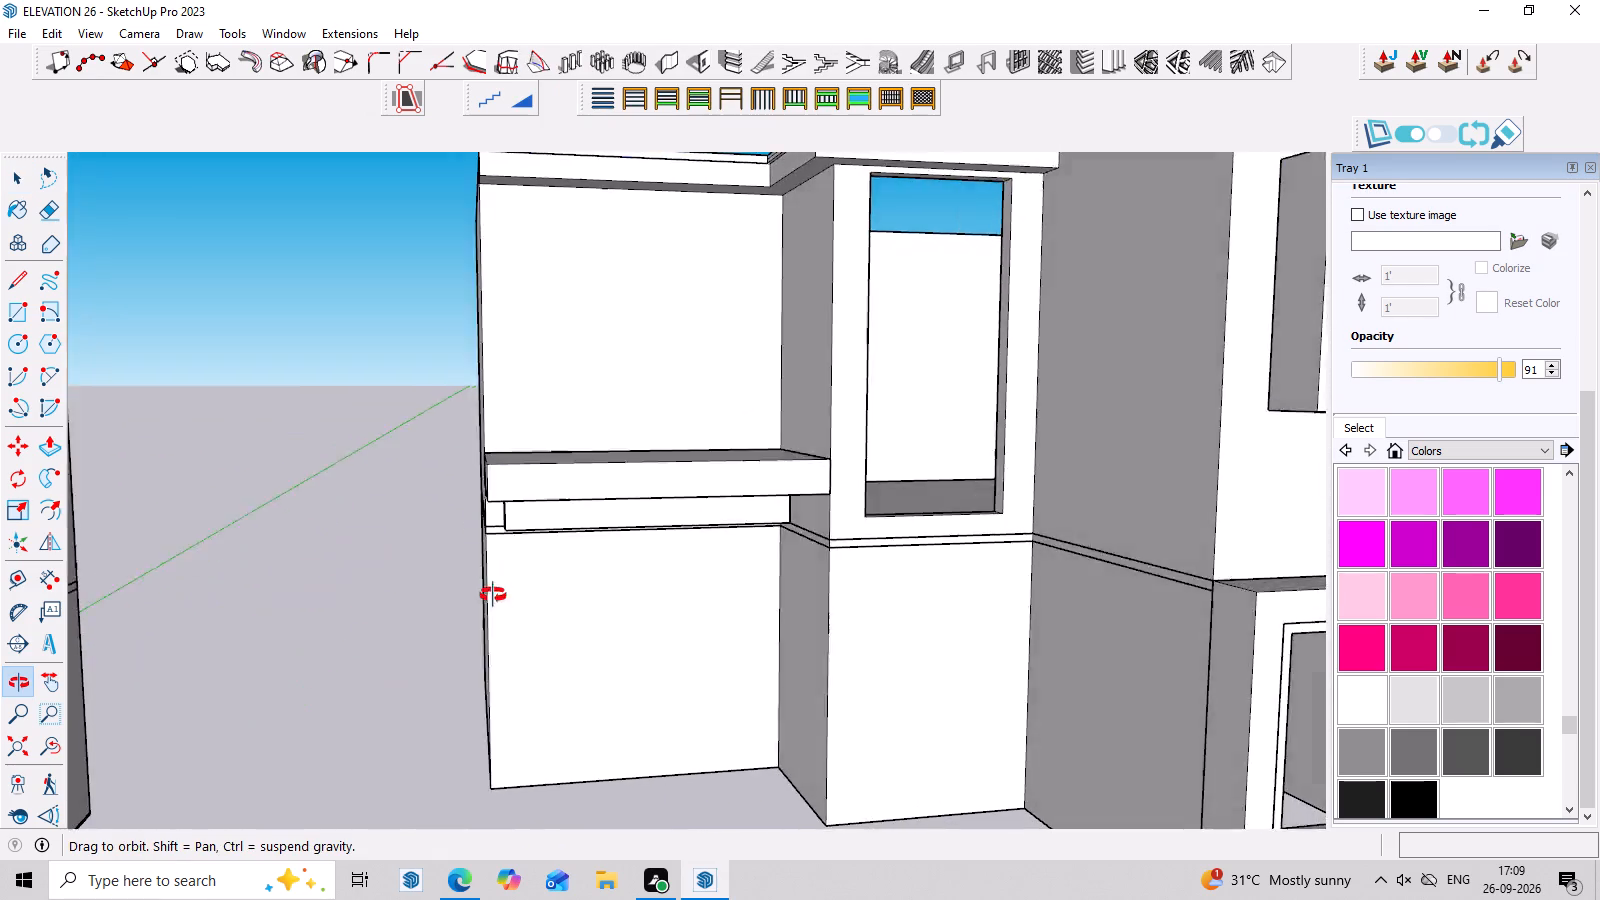
pyautogui.moveTo(493, 595); pyautogui.dragTo(525, 440, button='middle')
pyautogui.scroll(1, 522, 435)
pyautogui.scroll(-11, 511, 429)
pyautogui.moveTo(1012, 402); pyautogui.dragTo(979, 488, button='middle')
pyautogui.scroll(4, 952, 421)
pyautogui.moveTo(948, 361); pyautogui.dragTo(852, 542, button='middle')
pyautogui.scroll(7, 497, 265)
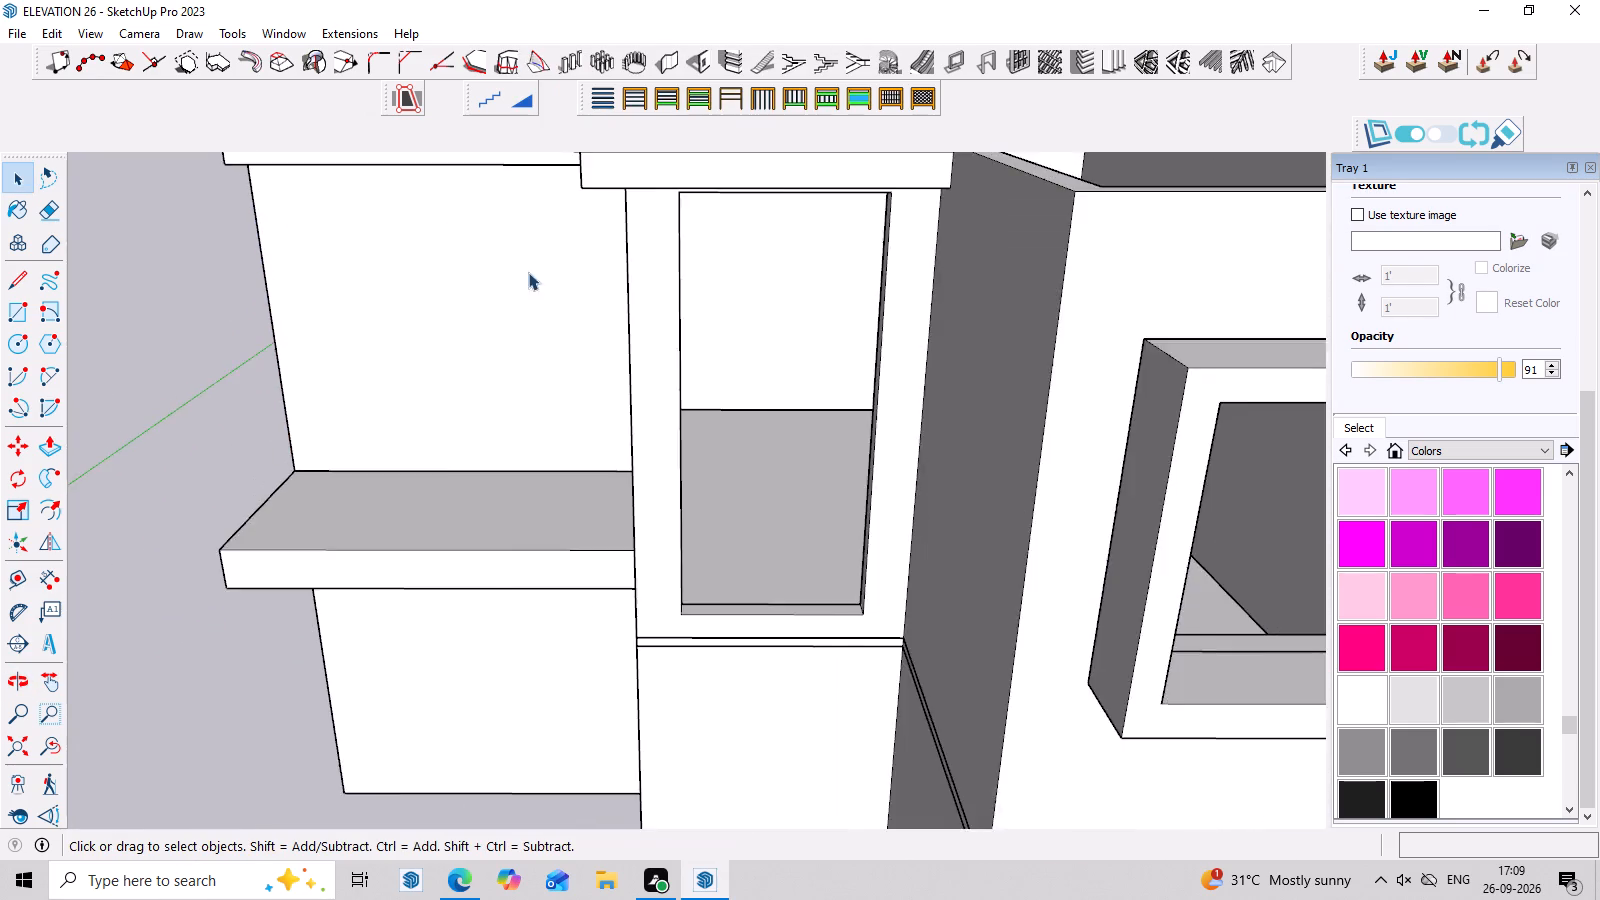
pyautogui.moveTo(540, 273); pyautogui.dragTo(602, 229, button='middle')
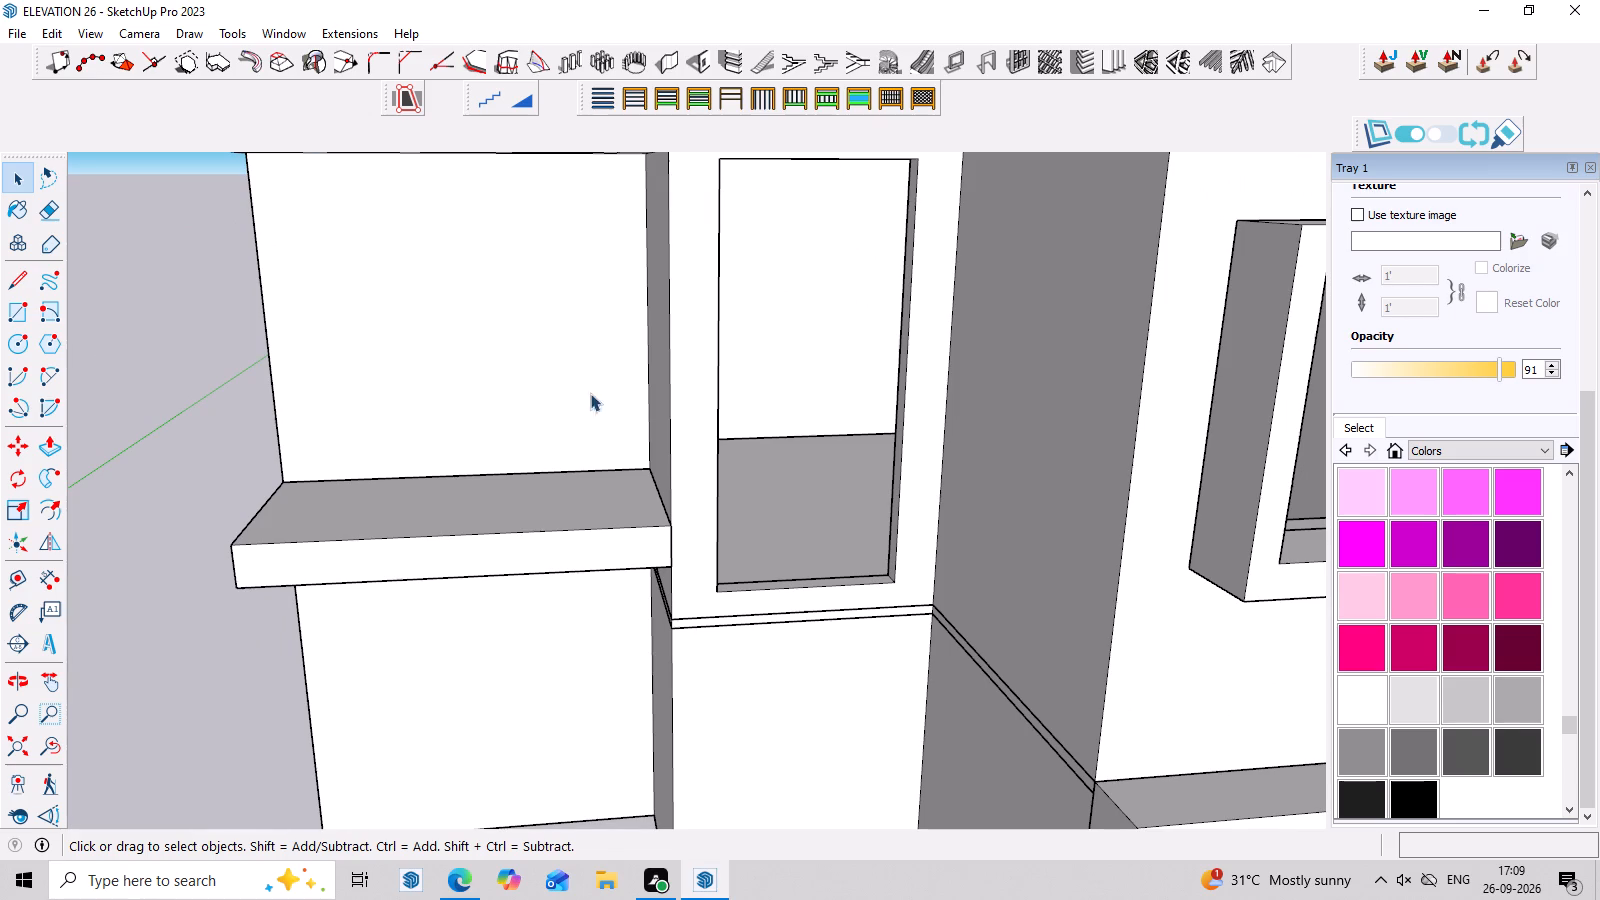
pyautogui.moveTo(425, 390); pyautogui.dragTo(426, 422, button='middle')
pyautogui.scroll(-5, 370, 272)
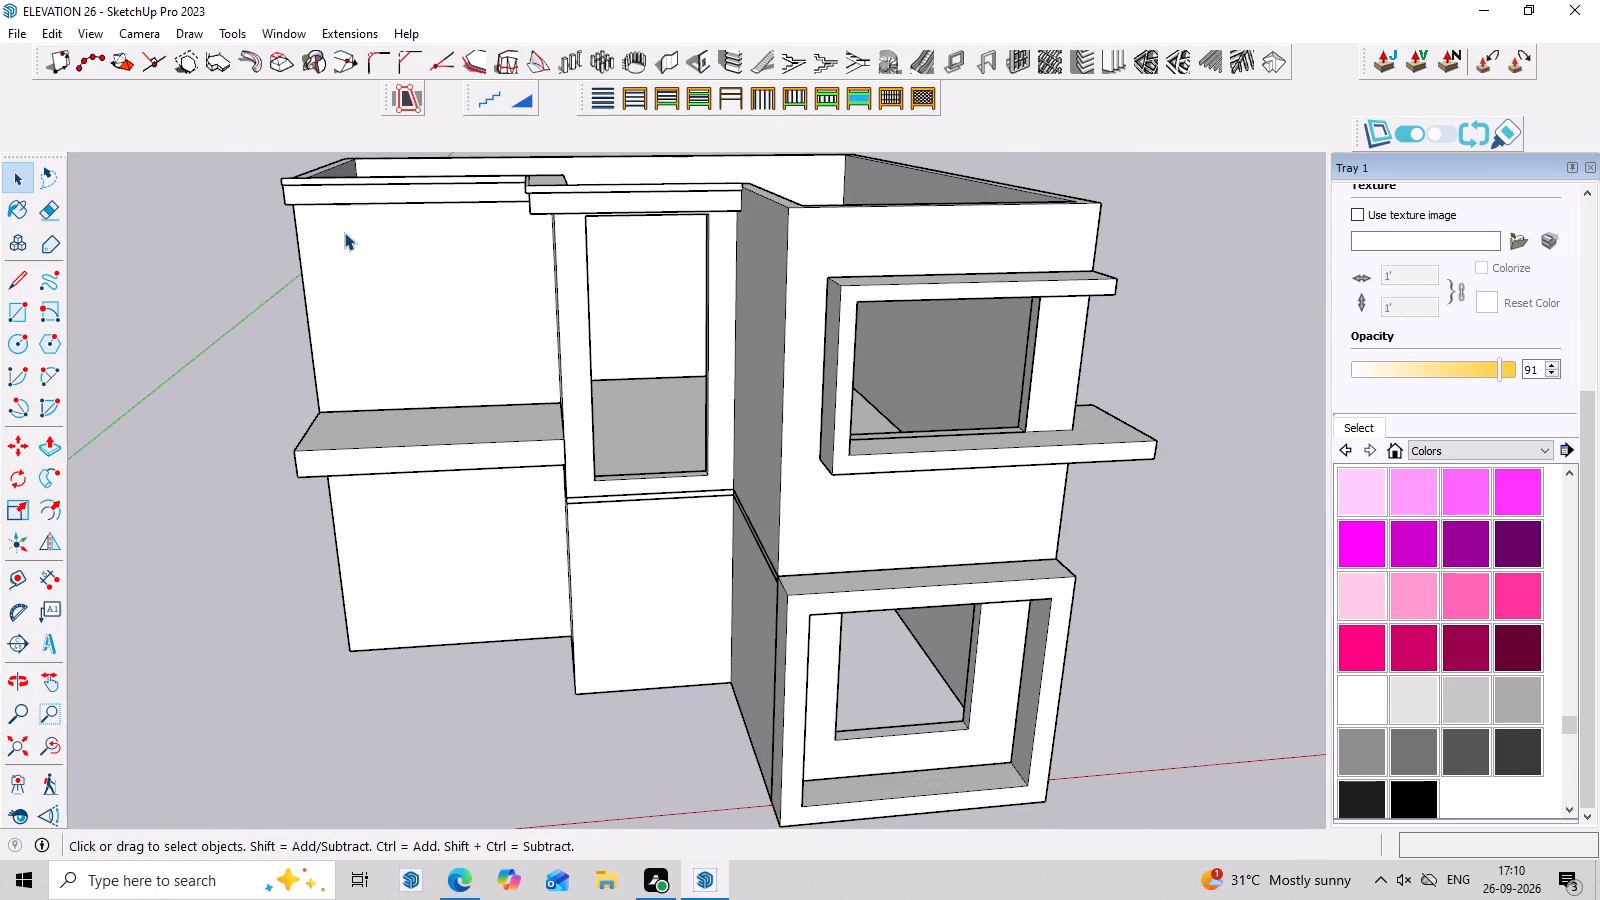
pyautogui.press('r')
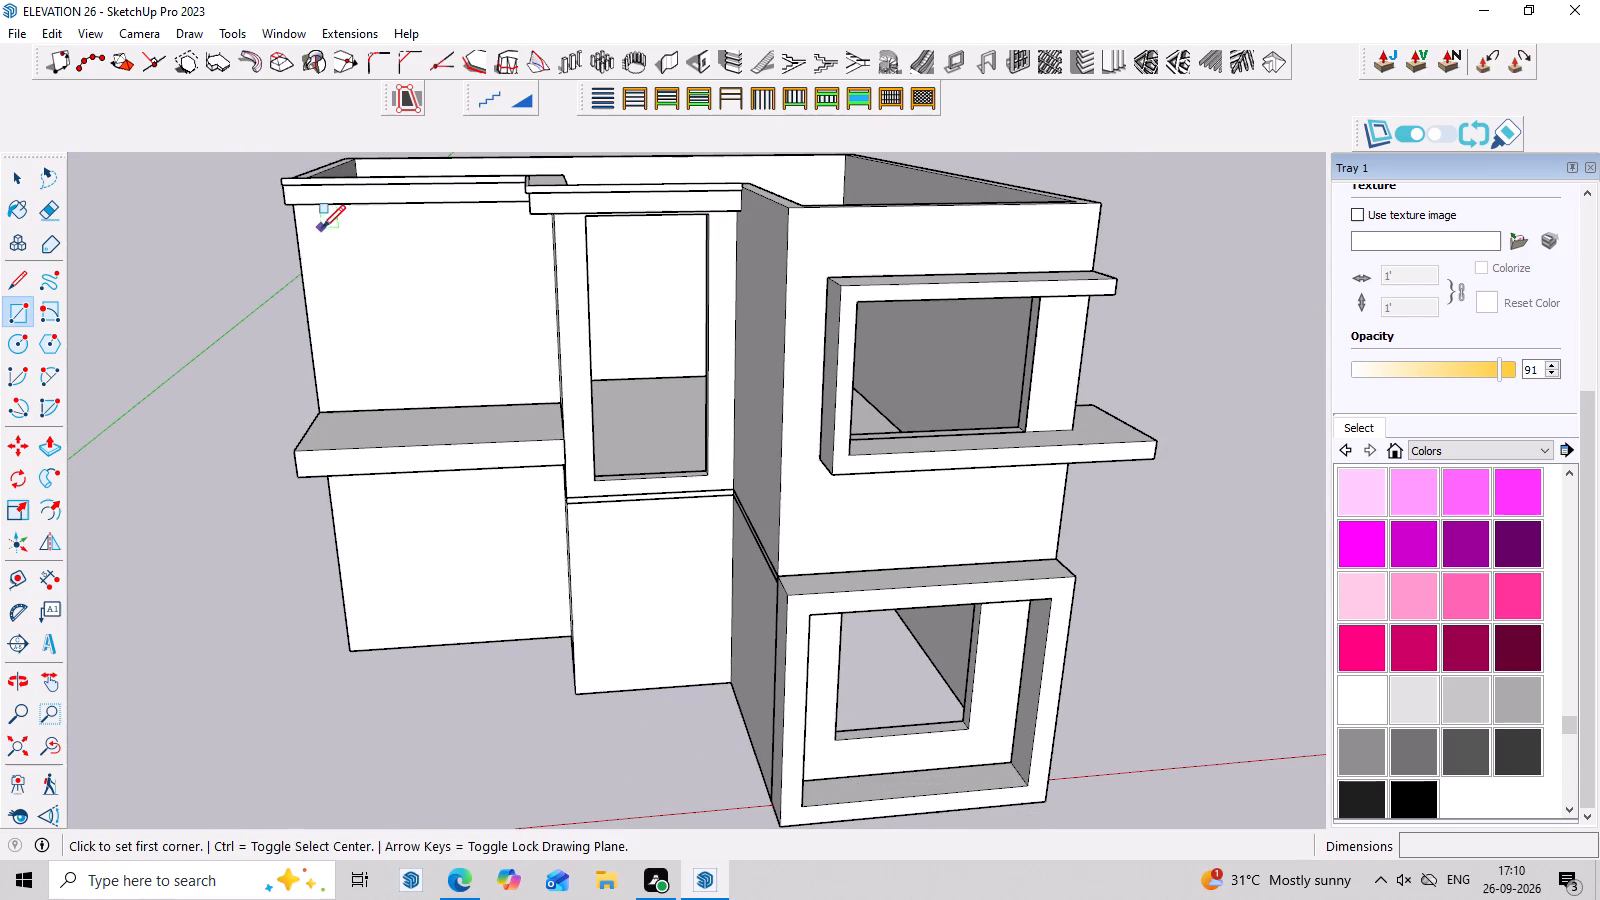
pyautogui.click(324, 228)
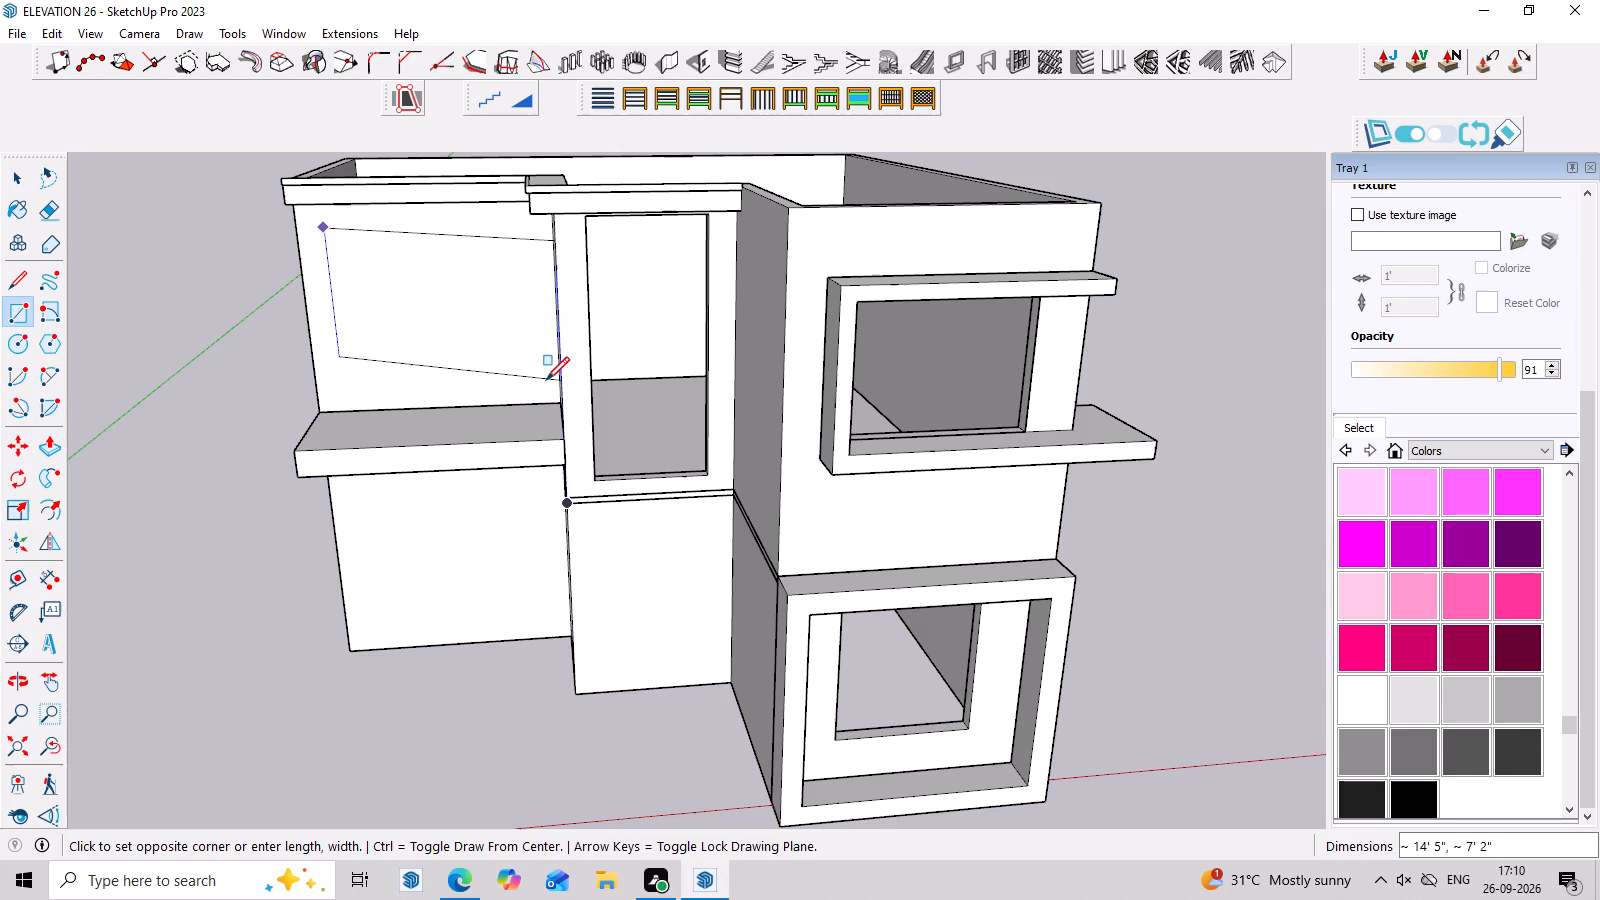
pyautogui.scroll(3, 534, 386)
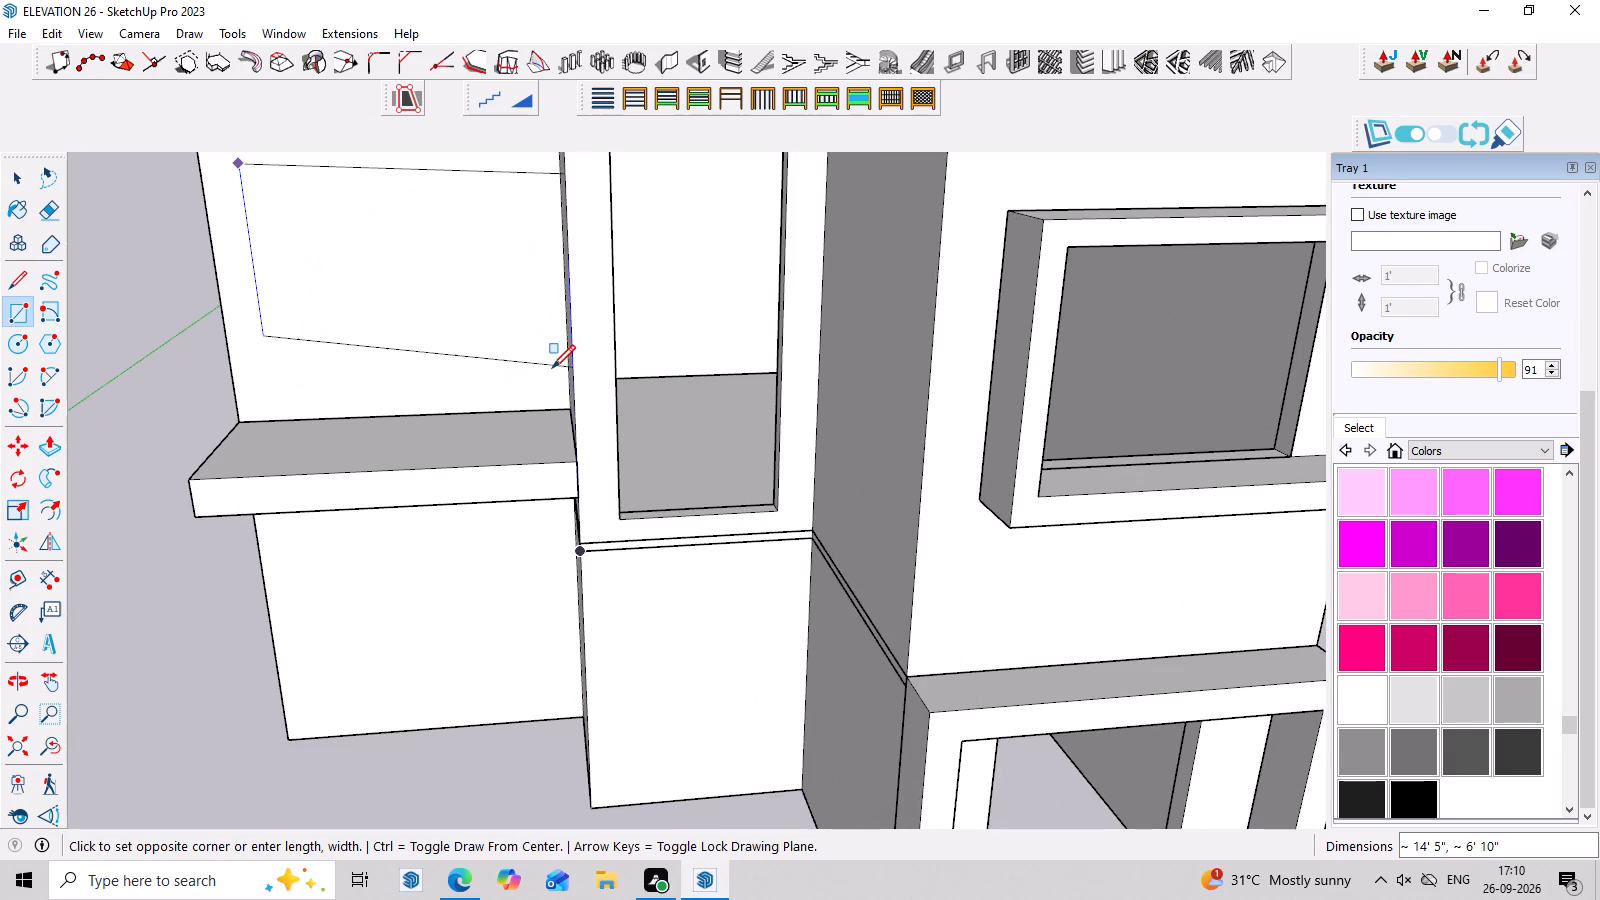
pyautogui.scroll(1, 546, 365)
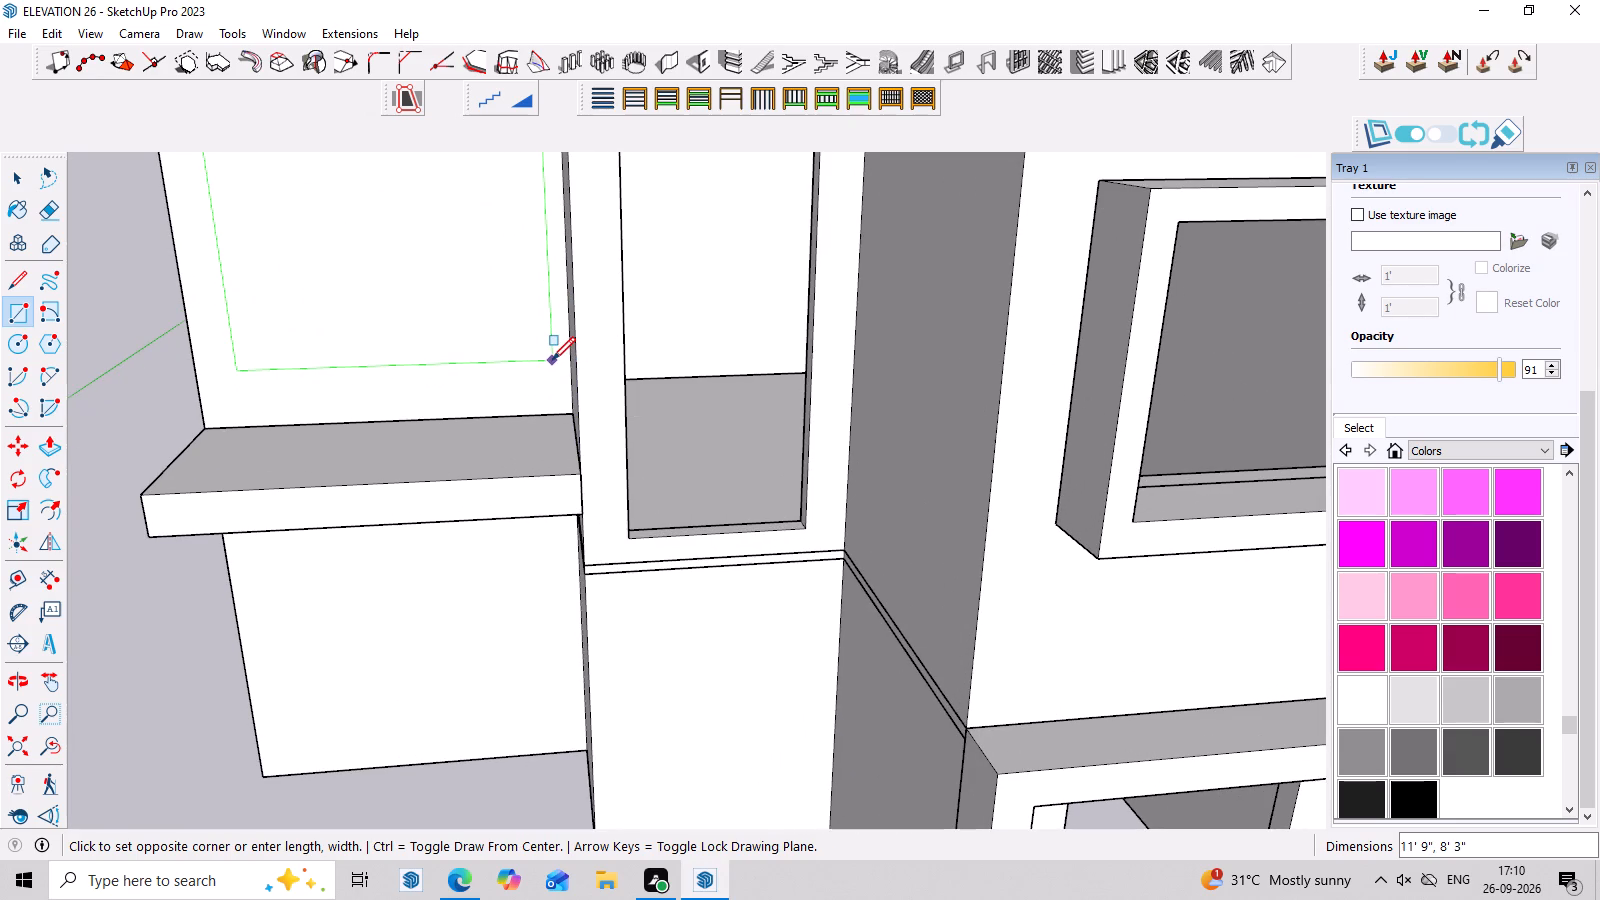
pyautogui.click(552, 360)
# Draw two full-height rectangles about 3' 3" and 4' 1" wide inside the wall rectangle, starting at its outer end and leaving a narrow gap between them.
pyautogui.scroll(-7, 524, 352)
pyautogui.moveTo(543, 348); pyautogui.dragTo(666, 371, button='middle')
pyautogui.scroll(3, 391, 274)
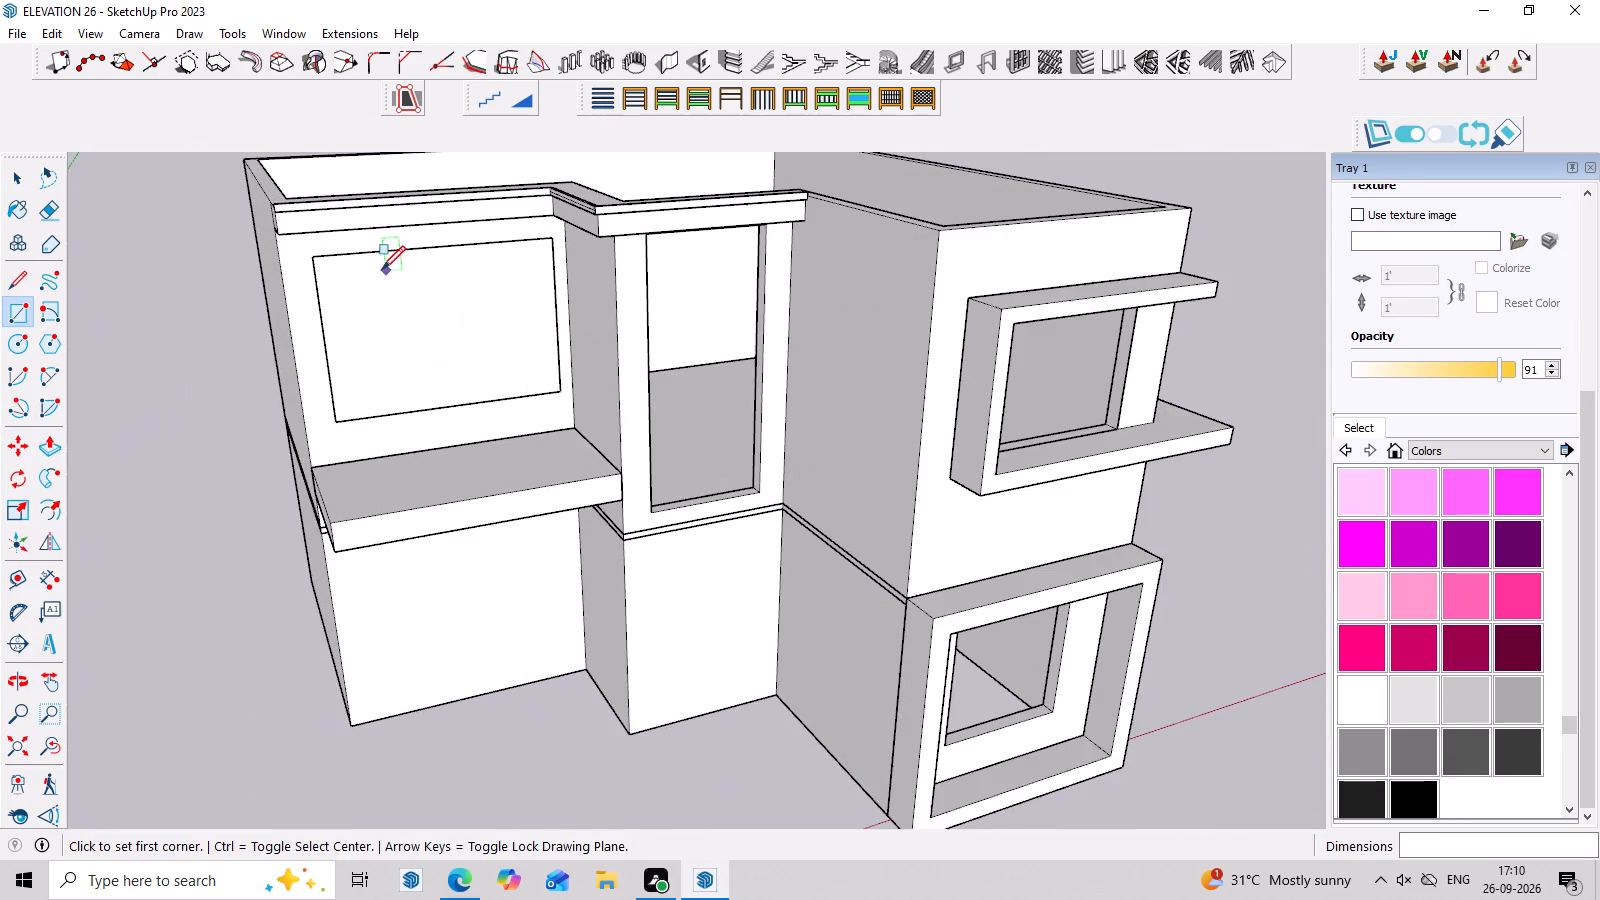
pyautogui.moveTo(451, 294); pyautogui.dragTo(402, 259, button='middle')
pyautogui.scroll(2, 336, 249)
pyautogui.click(334, 249)
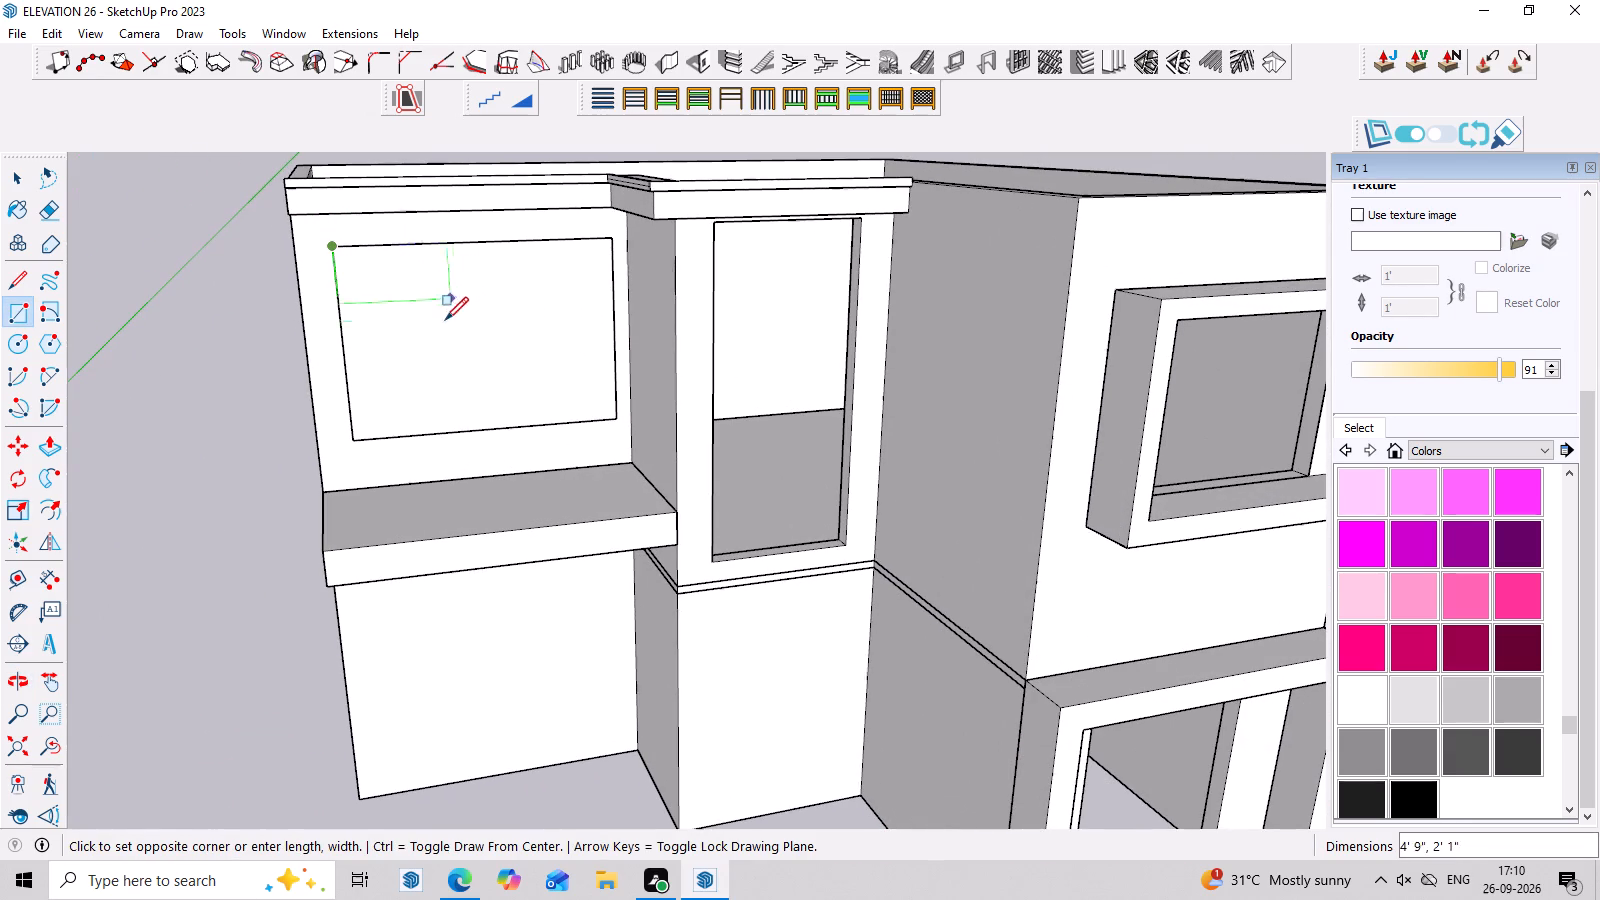
pyautogui.click(430, 432)
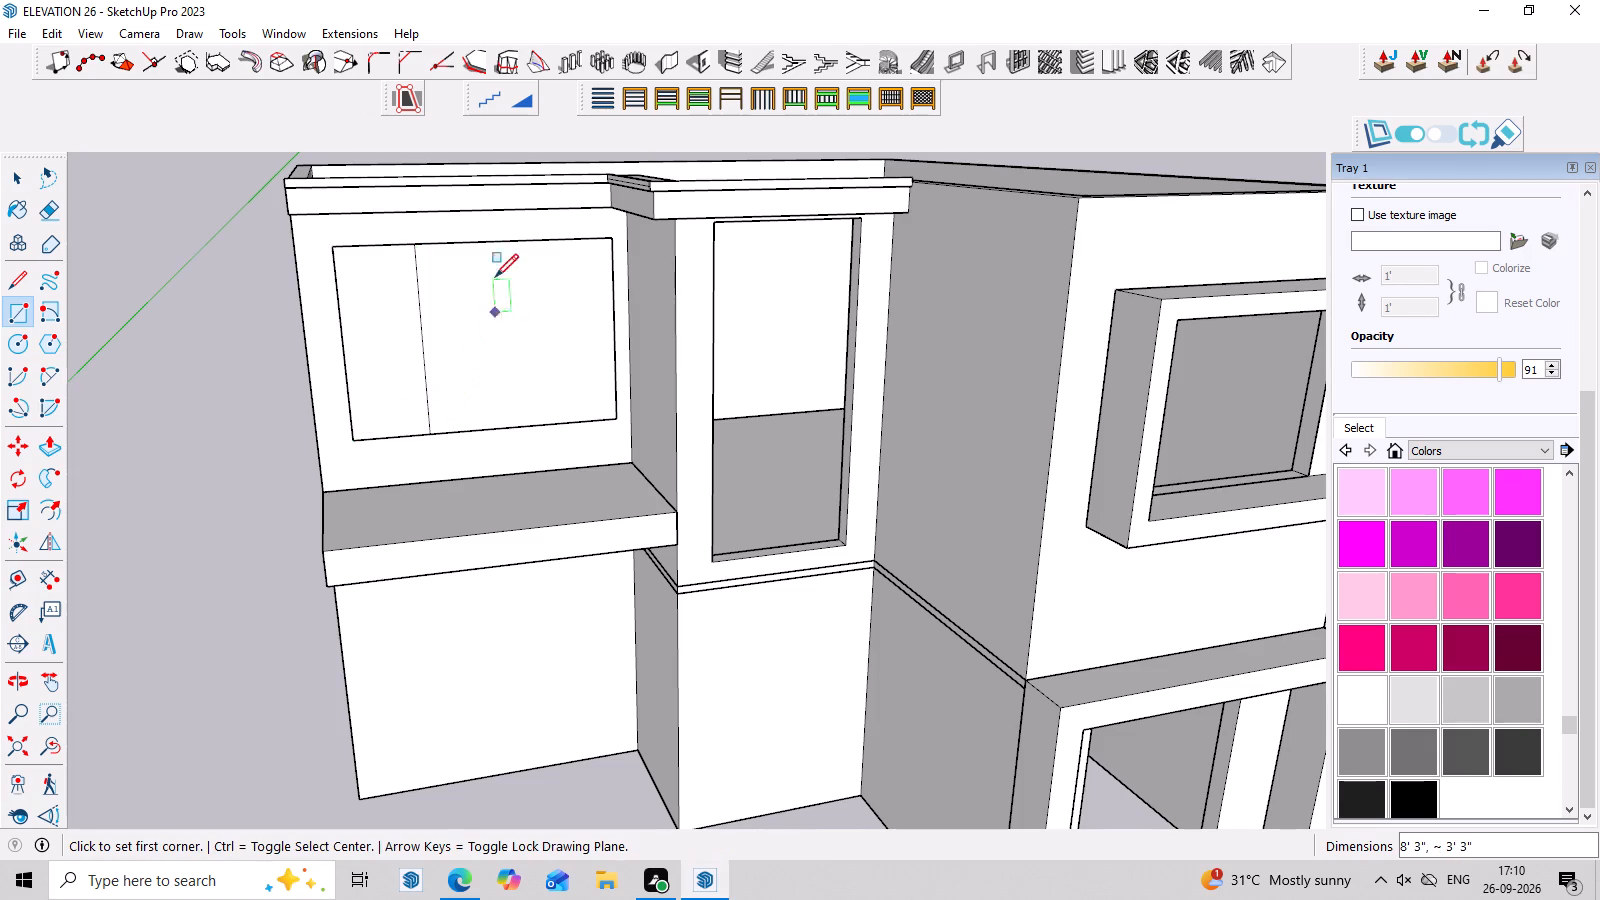
pyautogui.click(435, 248)
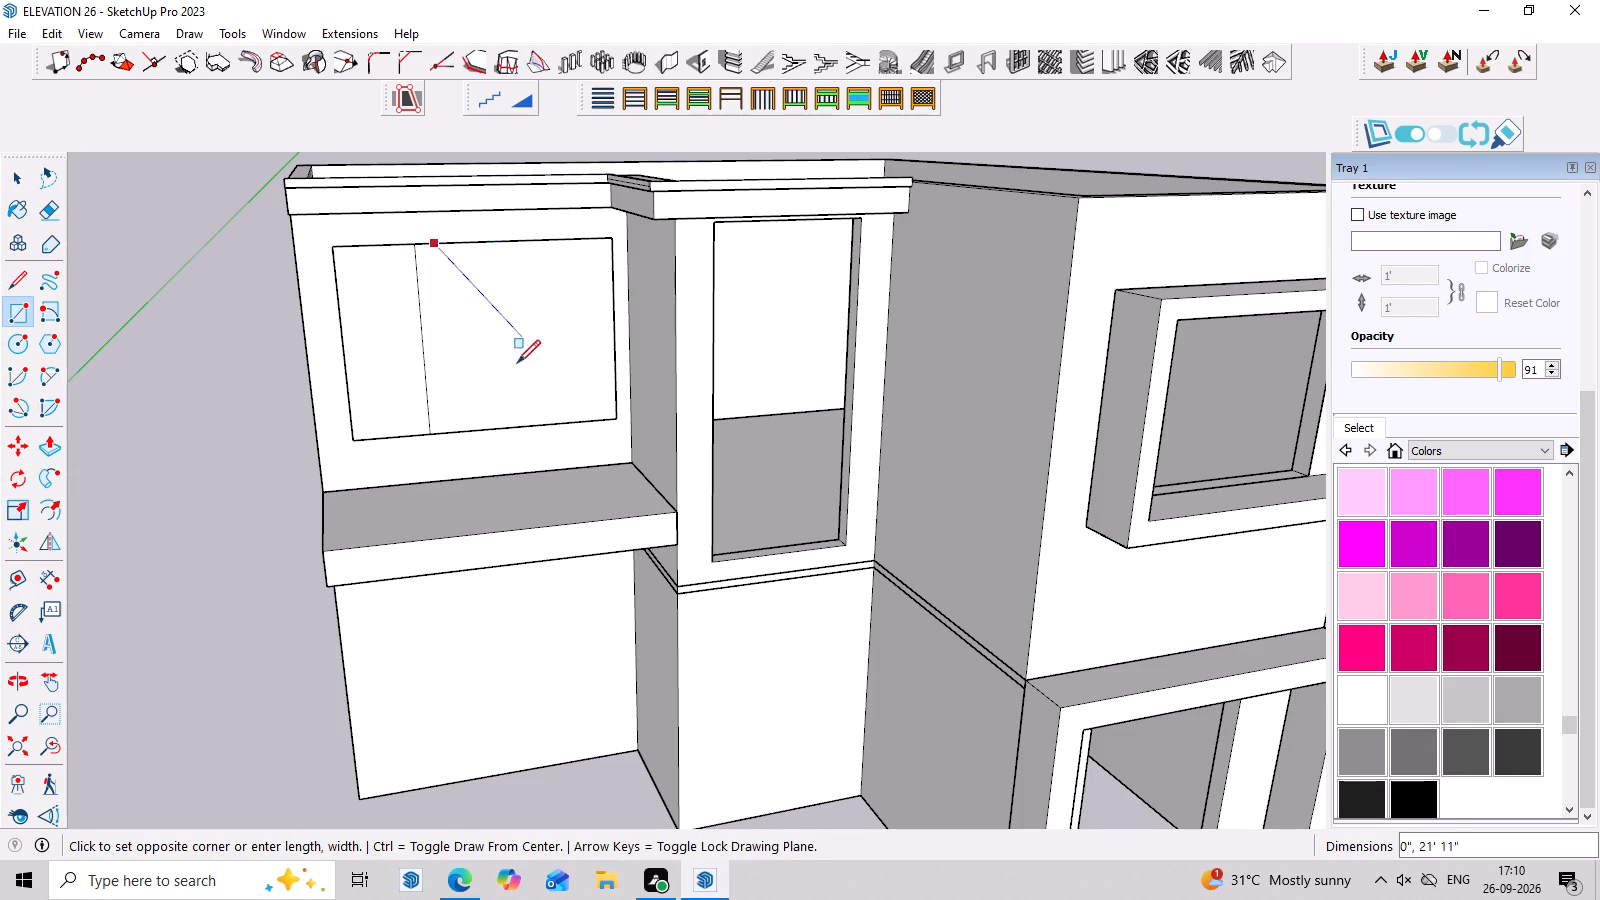
pyautogui.click(540, 423)
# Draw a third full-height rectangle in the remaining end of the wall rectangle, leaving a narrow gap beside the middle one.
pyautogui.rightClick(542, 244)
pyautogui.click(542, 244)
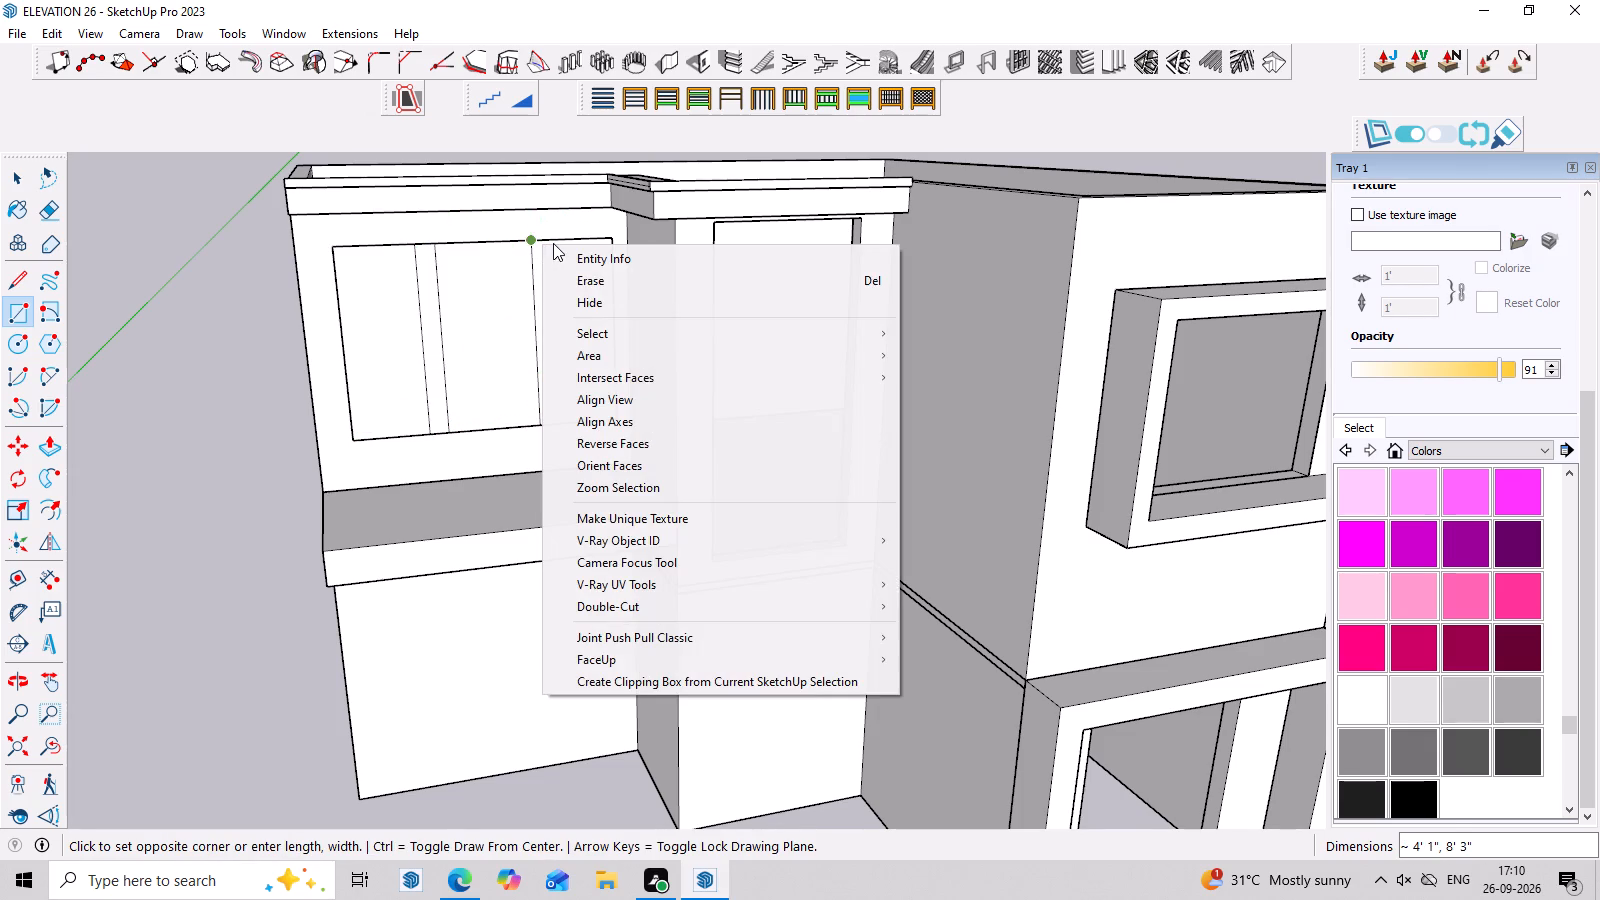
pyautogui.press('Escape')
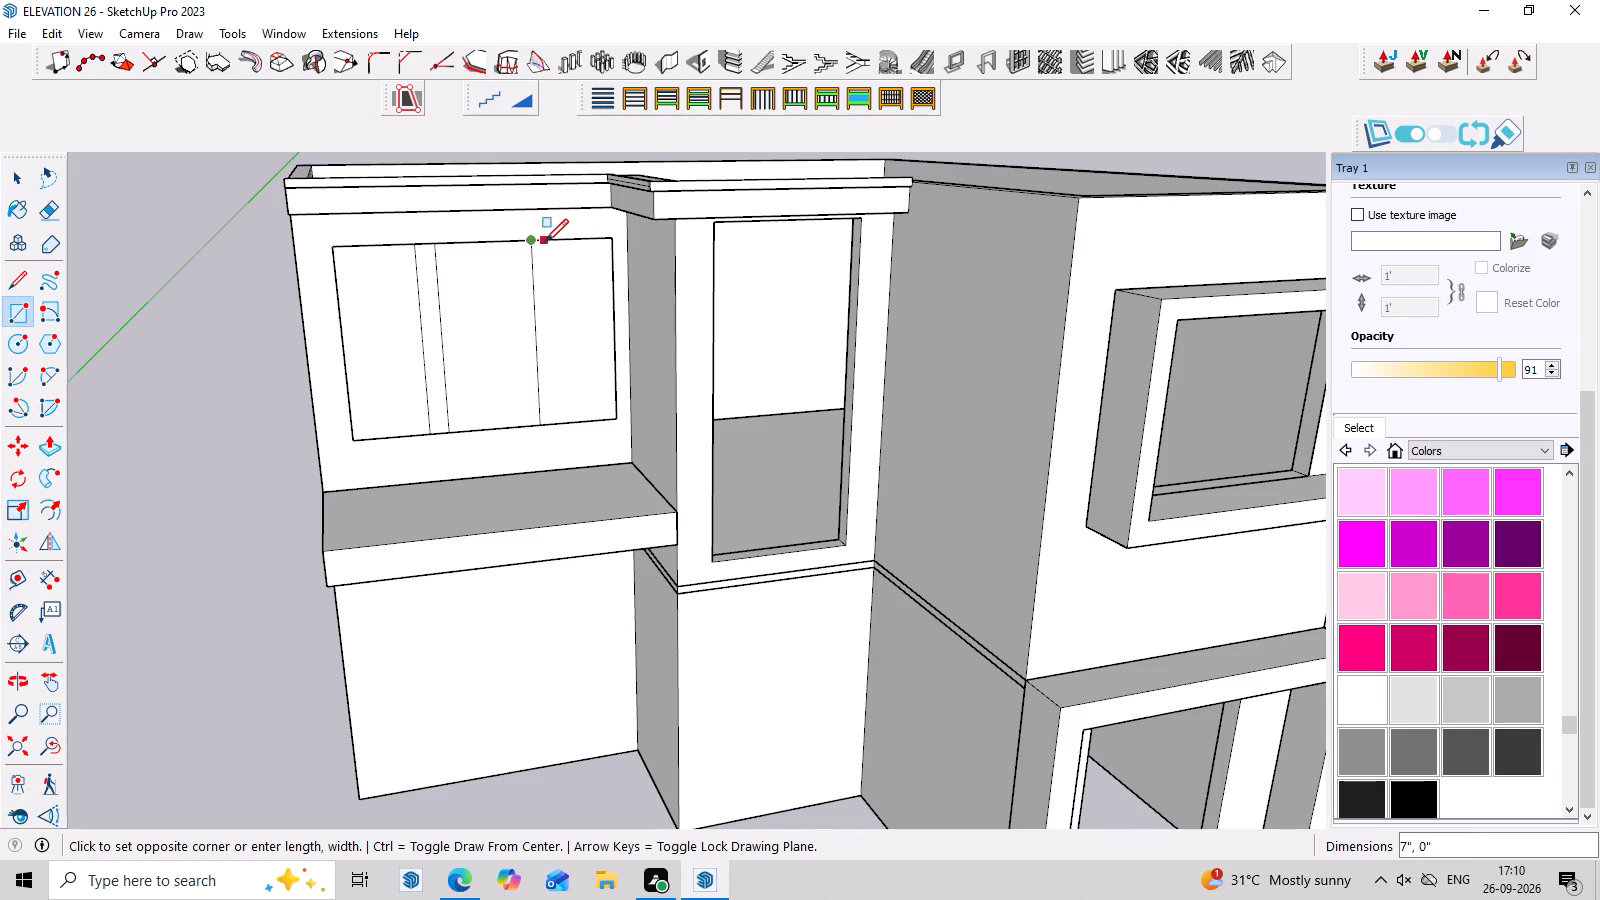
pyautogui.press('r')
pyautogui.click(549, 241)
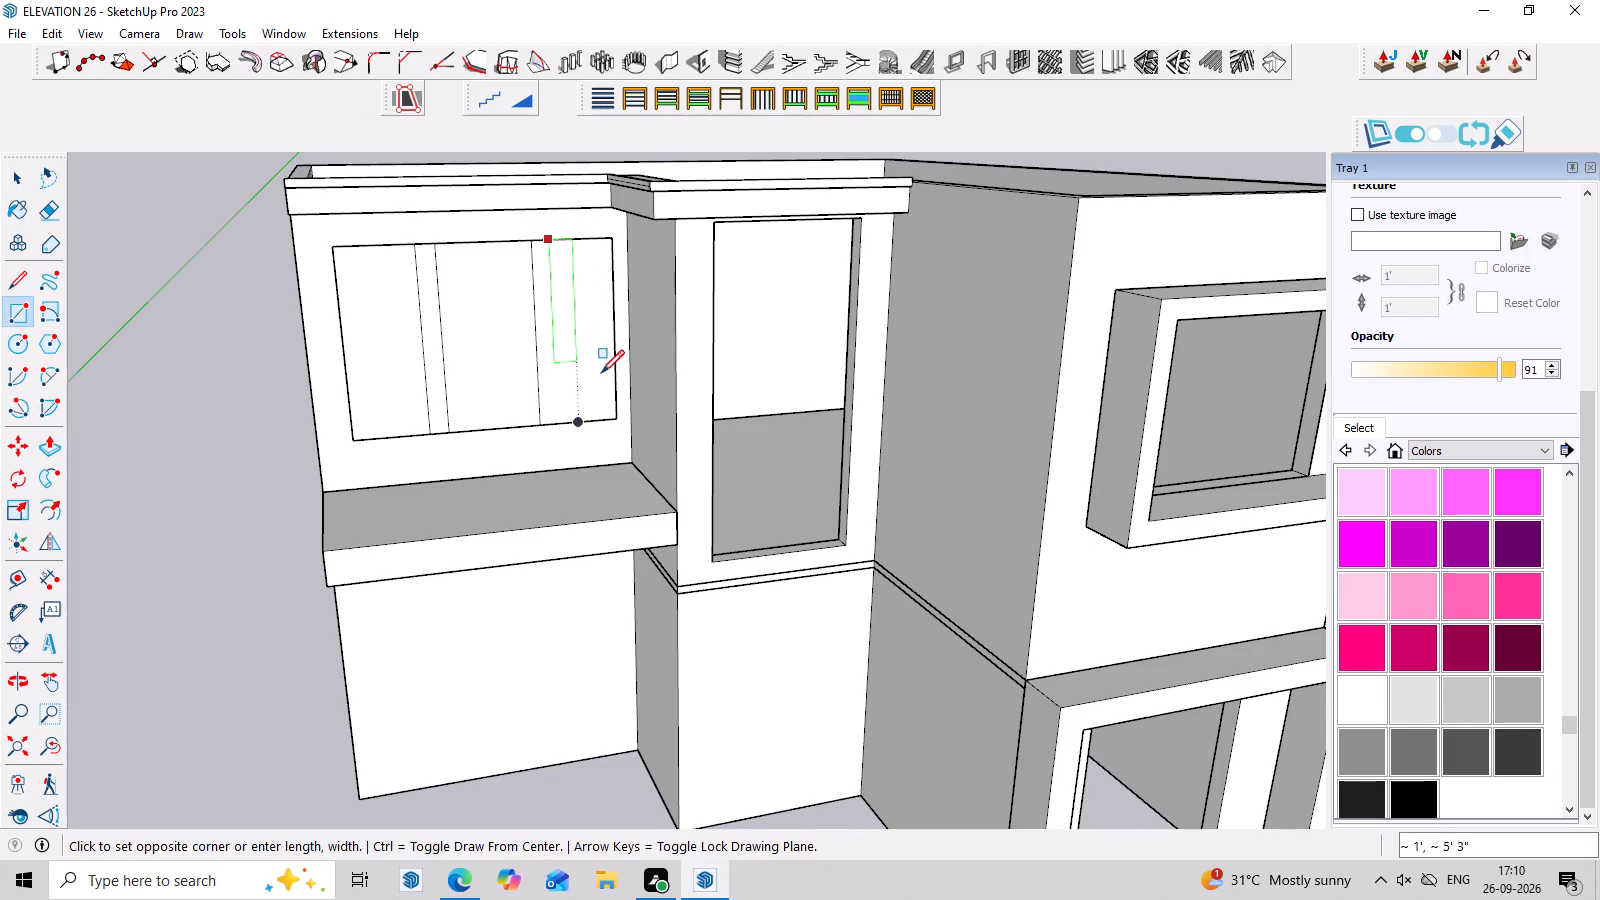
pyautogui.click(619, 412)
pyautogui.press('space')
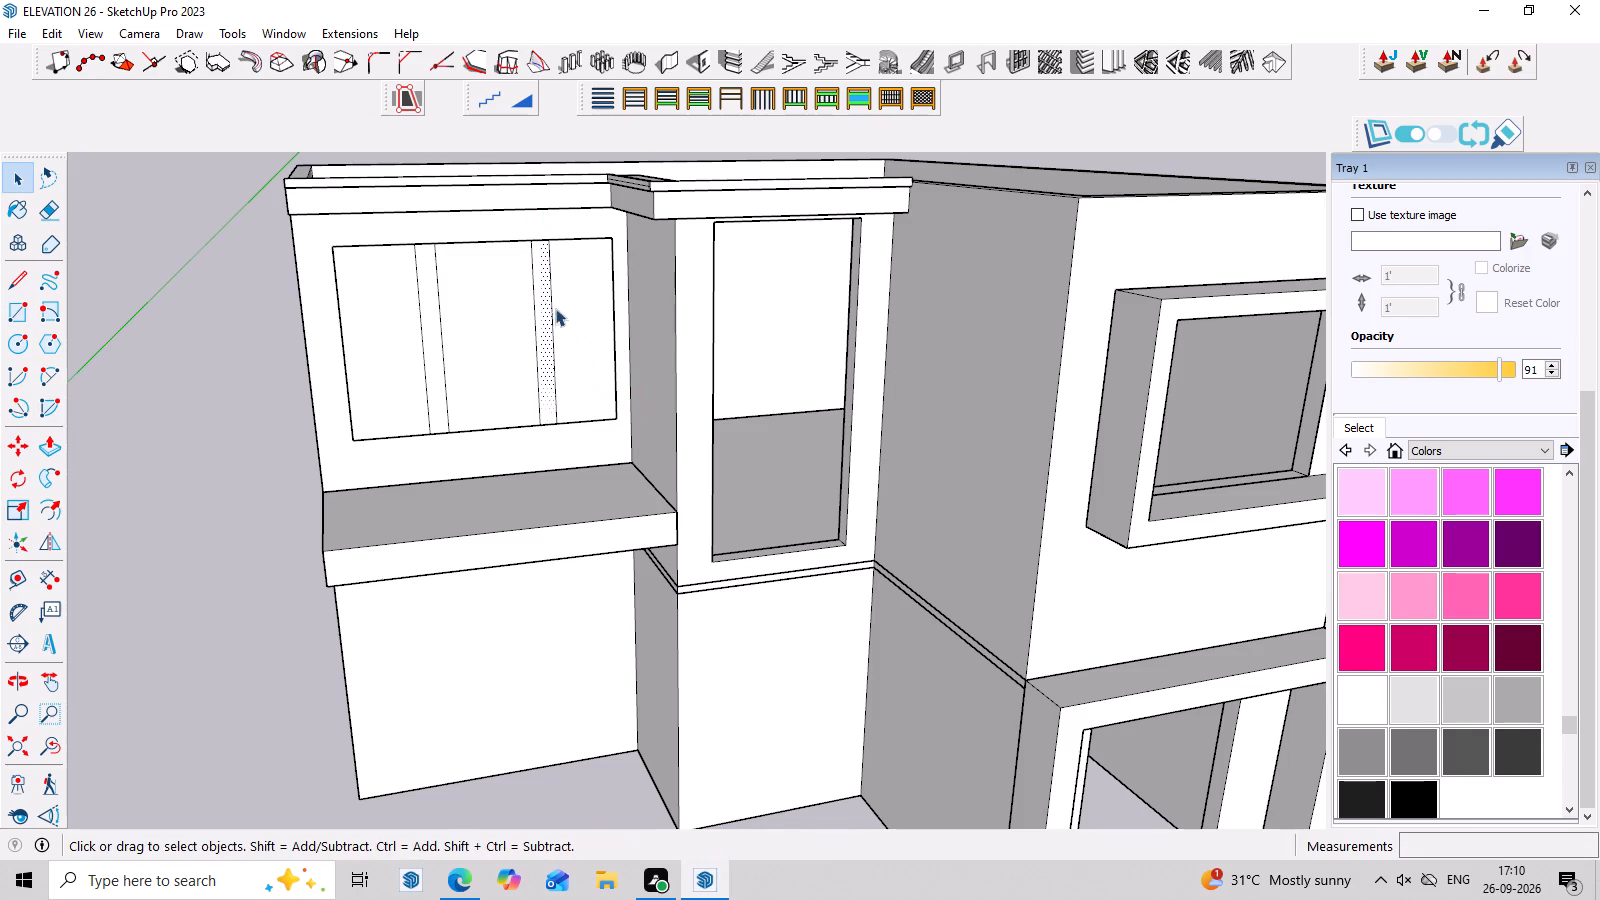
# Undo the window rectangles drawn over the upper wall, including the large outer one, back to a plain wall.
pyautogui.click(541, 298)
pyautogui.click(502, 321)
pyautogui.middleClick(506, 312)
pyautogui.doubleClick(494, 322)
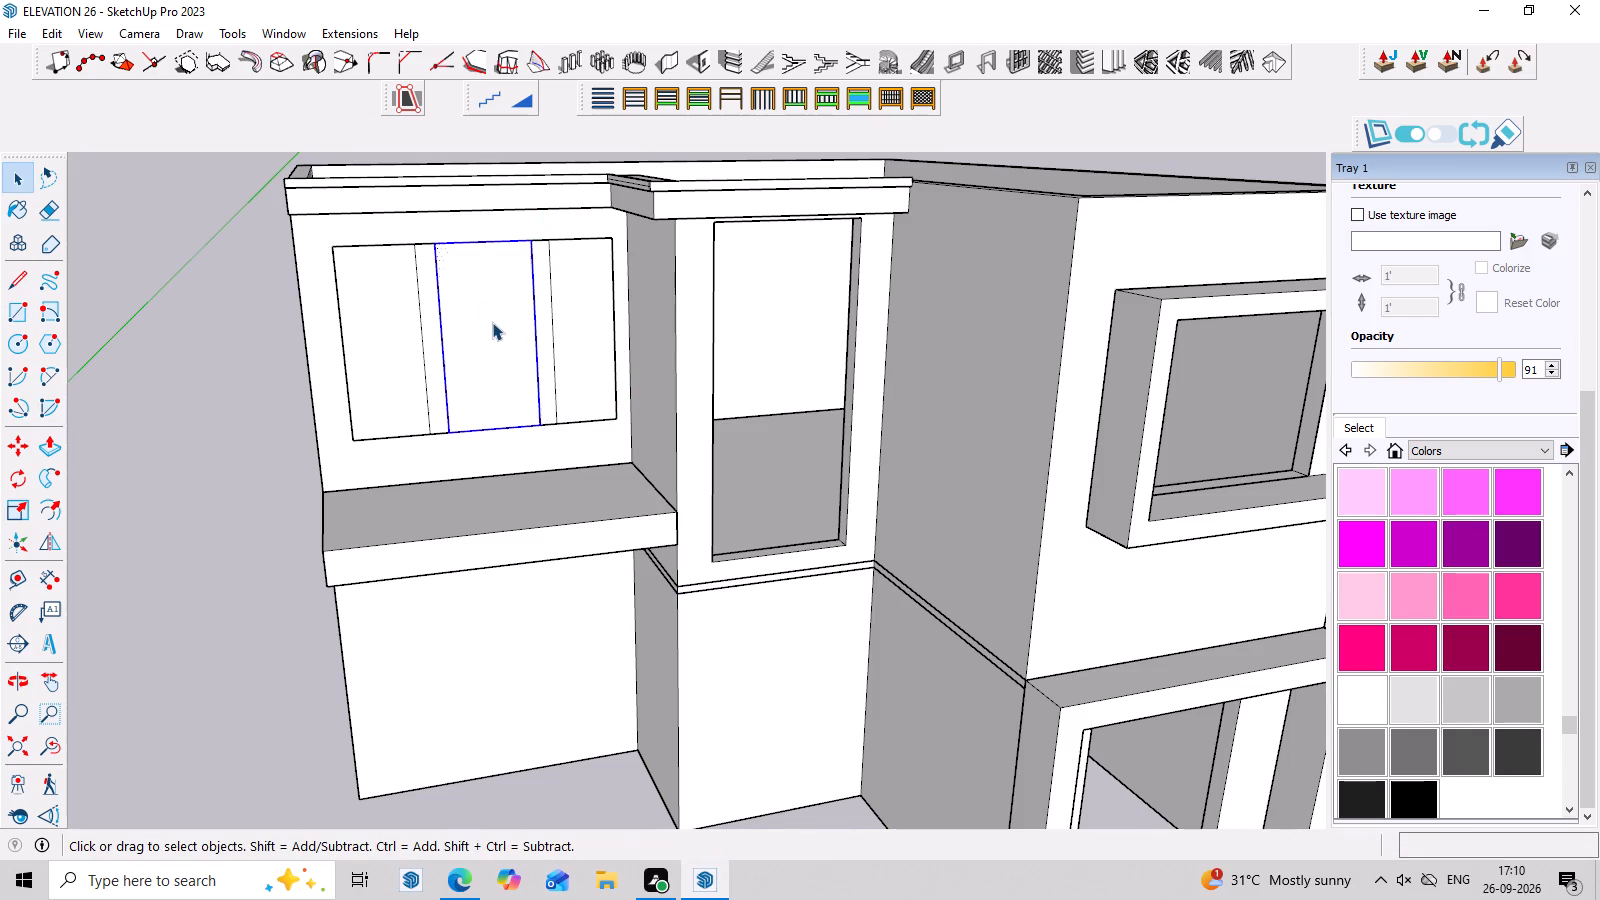
pyautogui.doubleClick(492, 322)
pyautogui.tripleClick(499, 446)
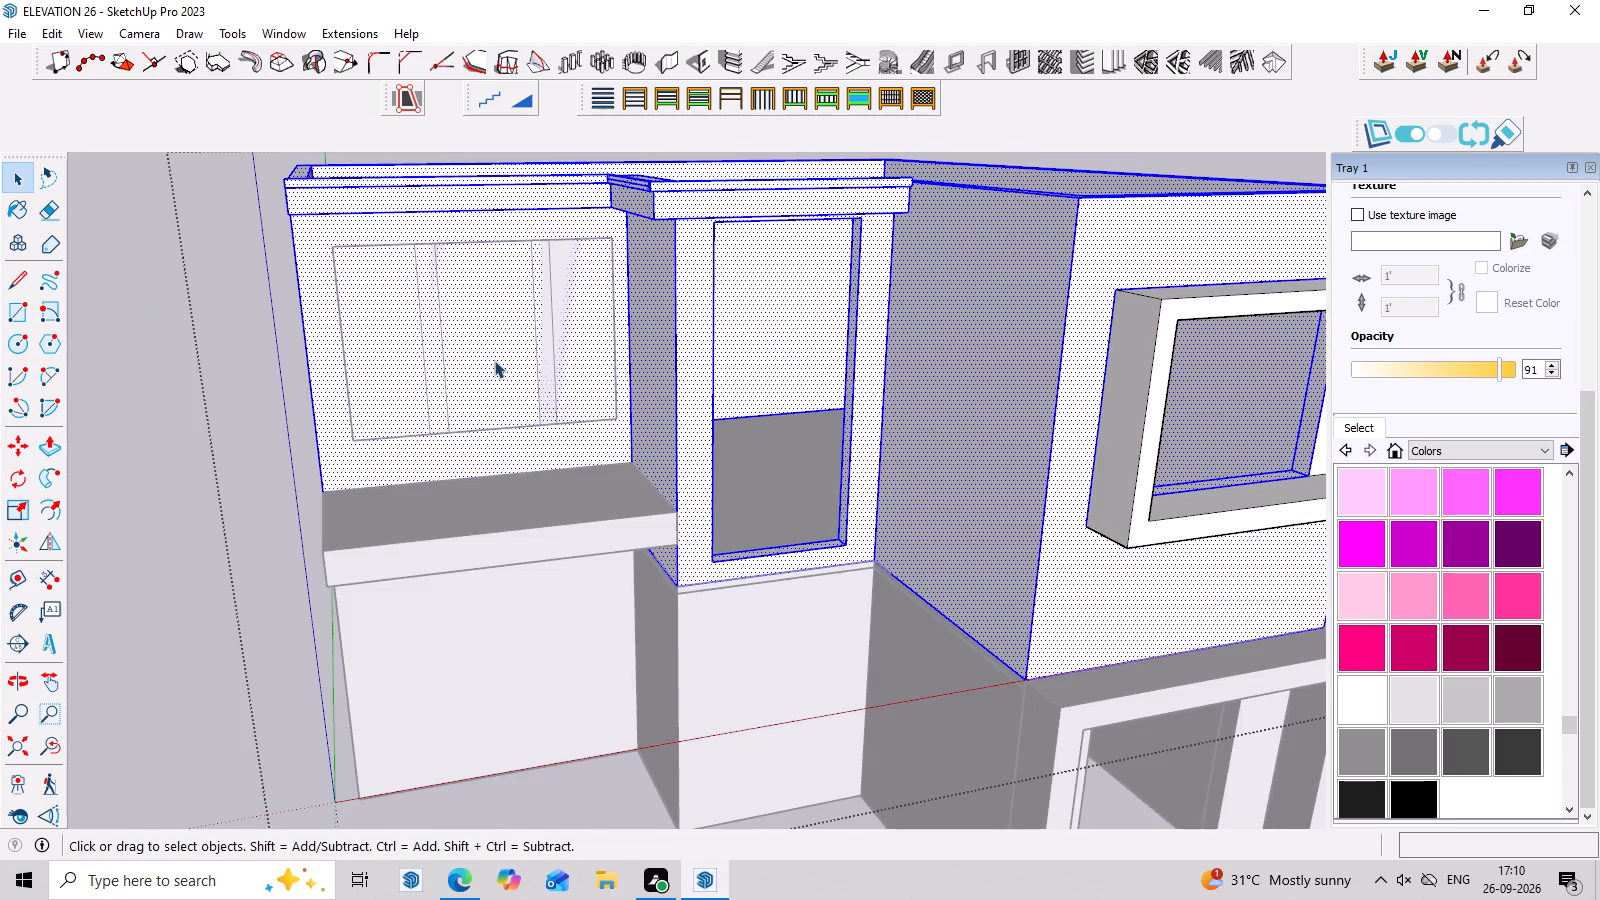
pyautogui.click(490, 325)
pyautogui.hotkey('ctrl', 'z')
pyautogui.hotkey('ctrl', 'z')
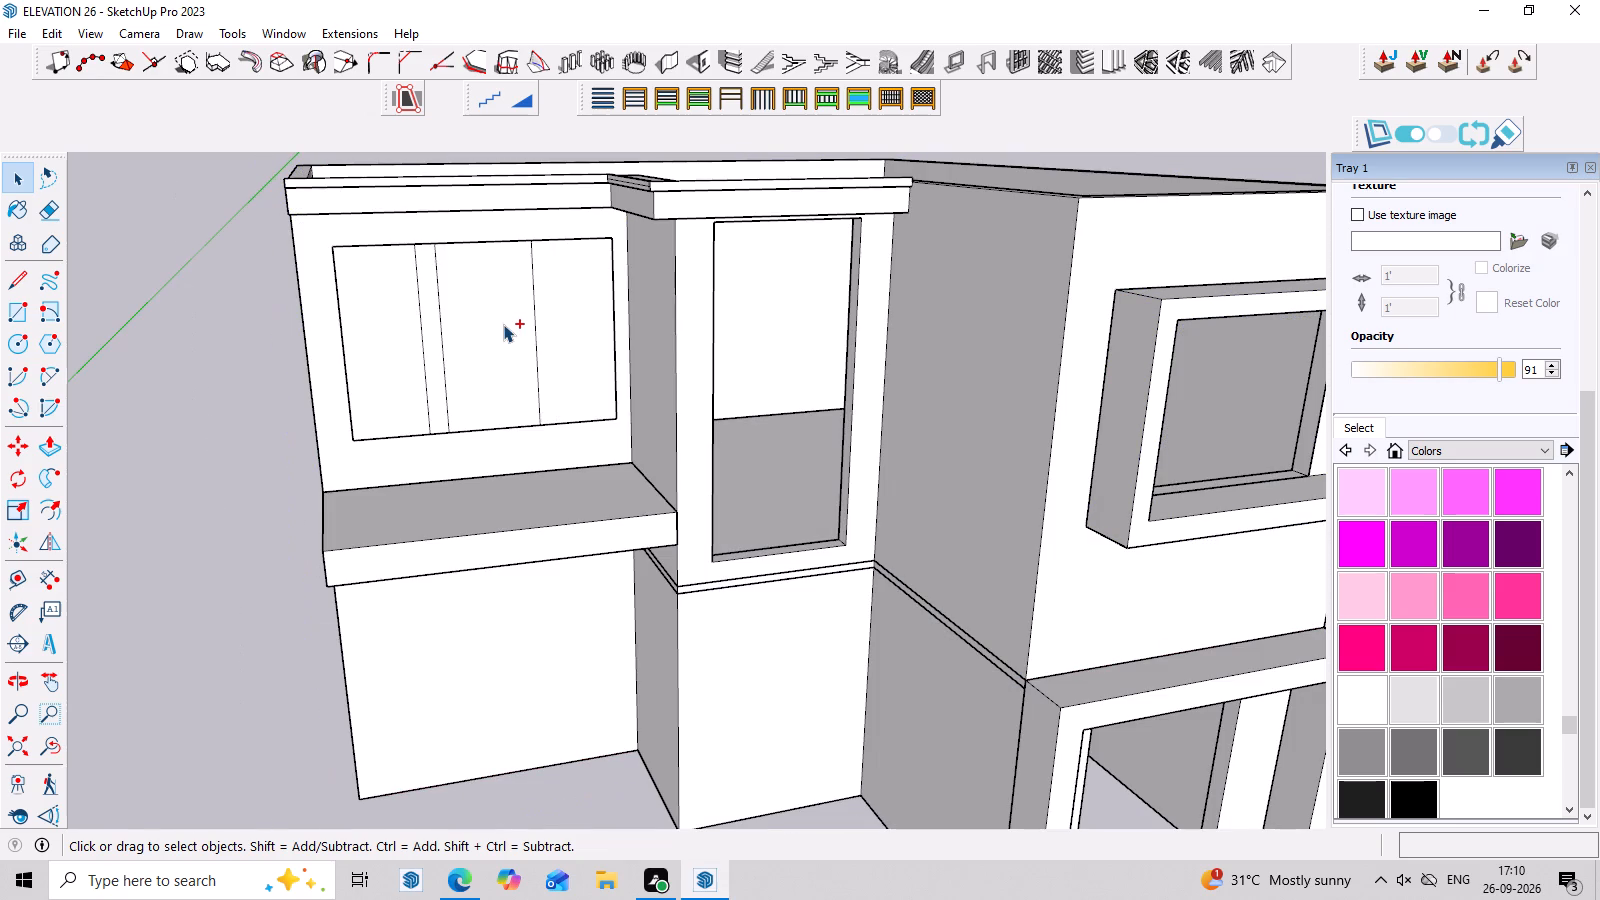
pyautogui.hotkey('ctrl', 'z')
pyautogui.hotkey('ctrl', 'z')
pyautogui.hotkey('ctrl', 'z')
# Open the upper-storey group for editing and select its plain wall face above the ledge.
pyautogui.doubleClick(512, 339)
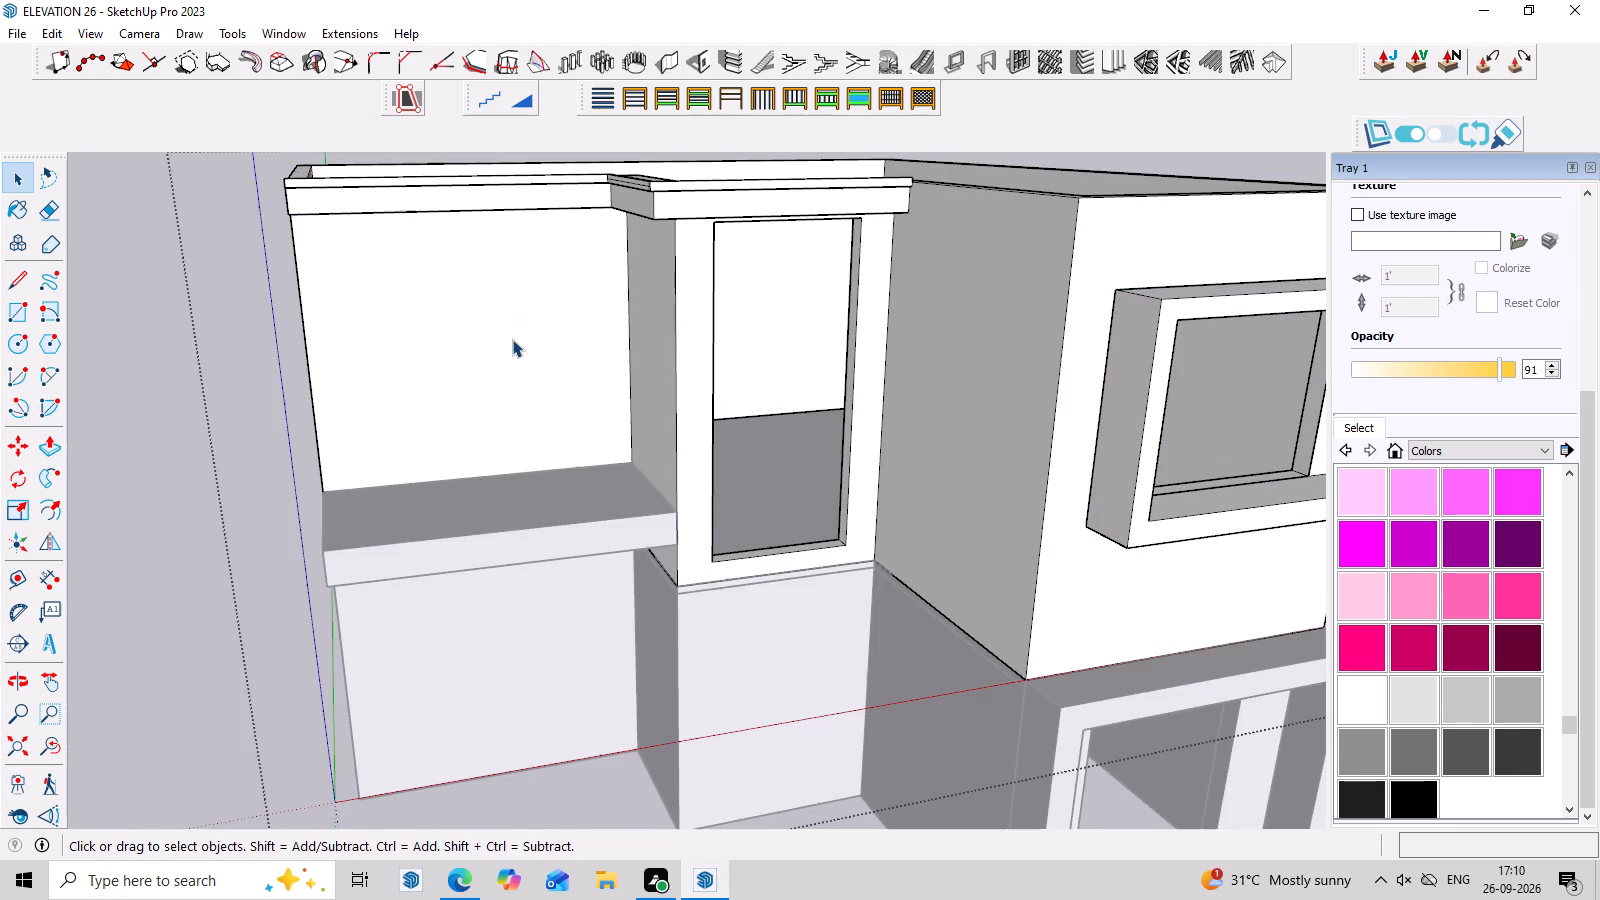
pyautogui.click(503, 322)
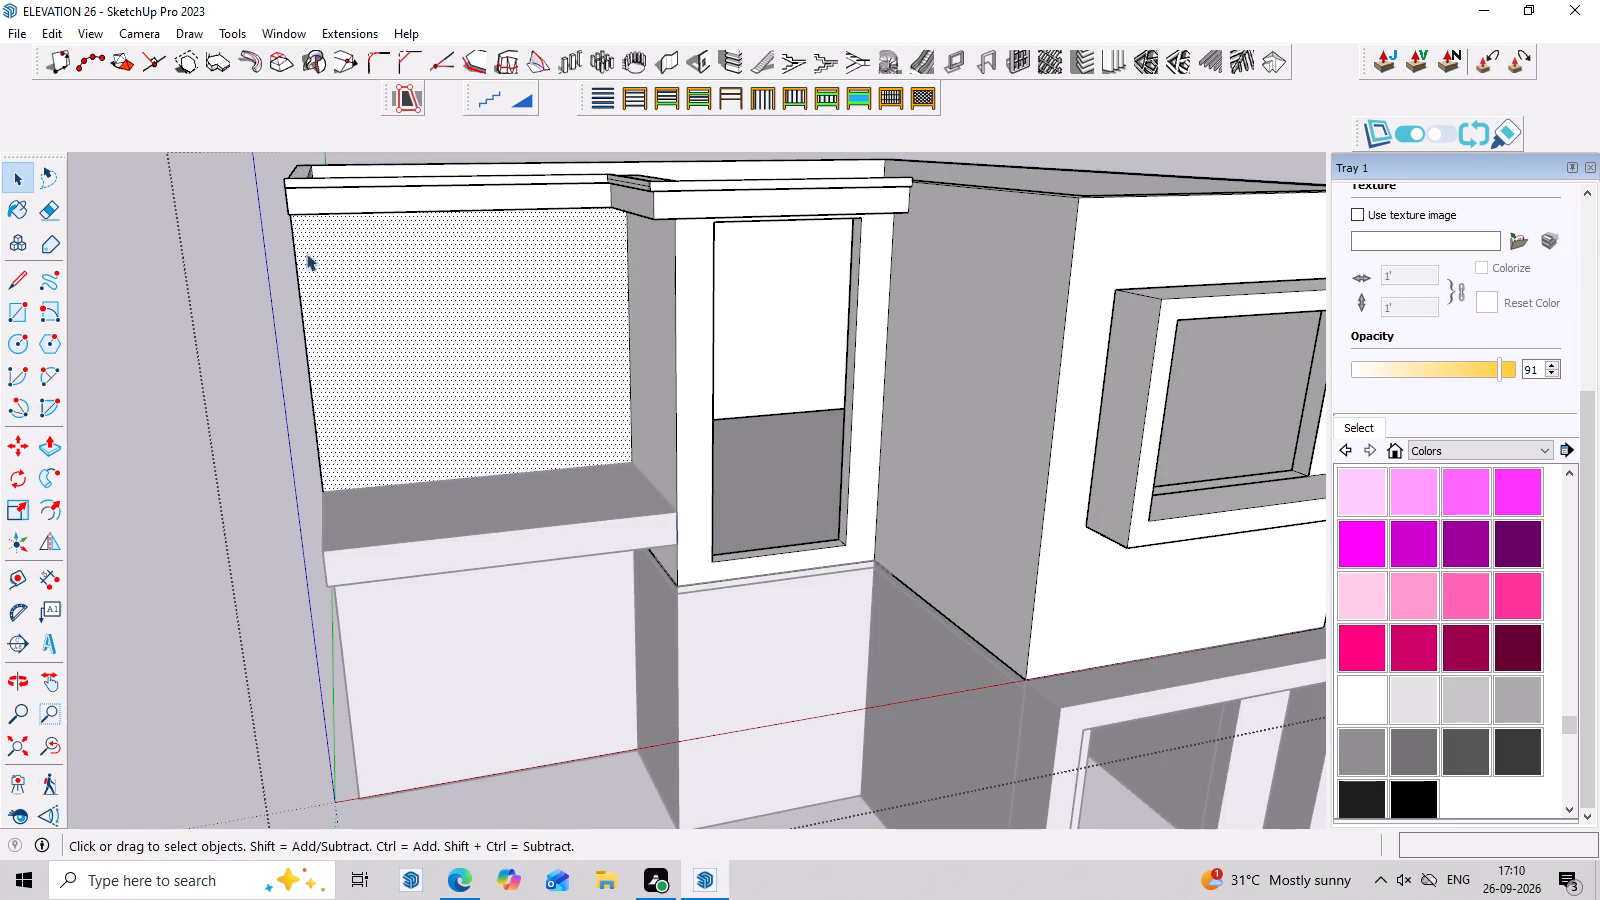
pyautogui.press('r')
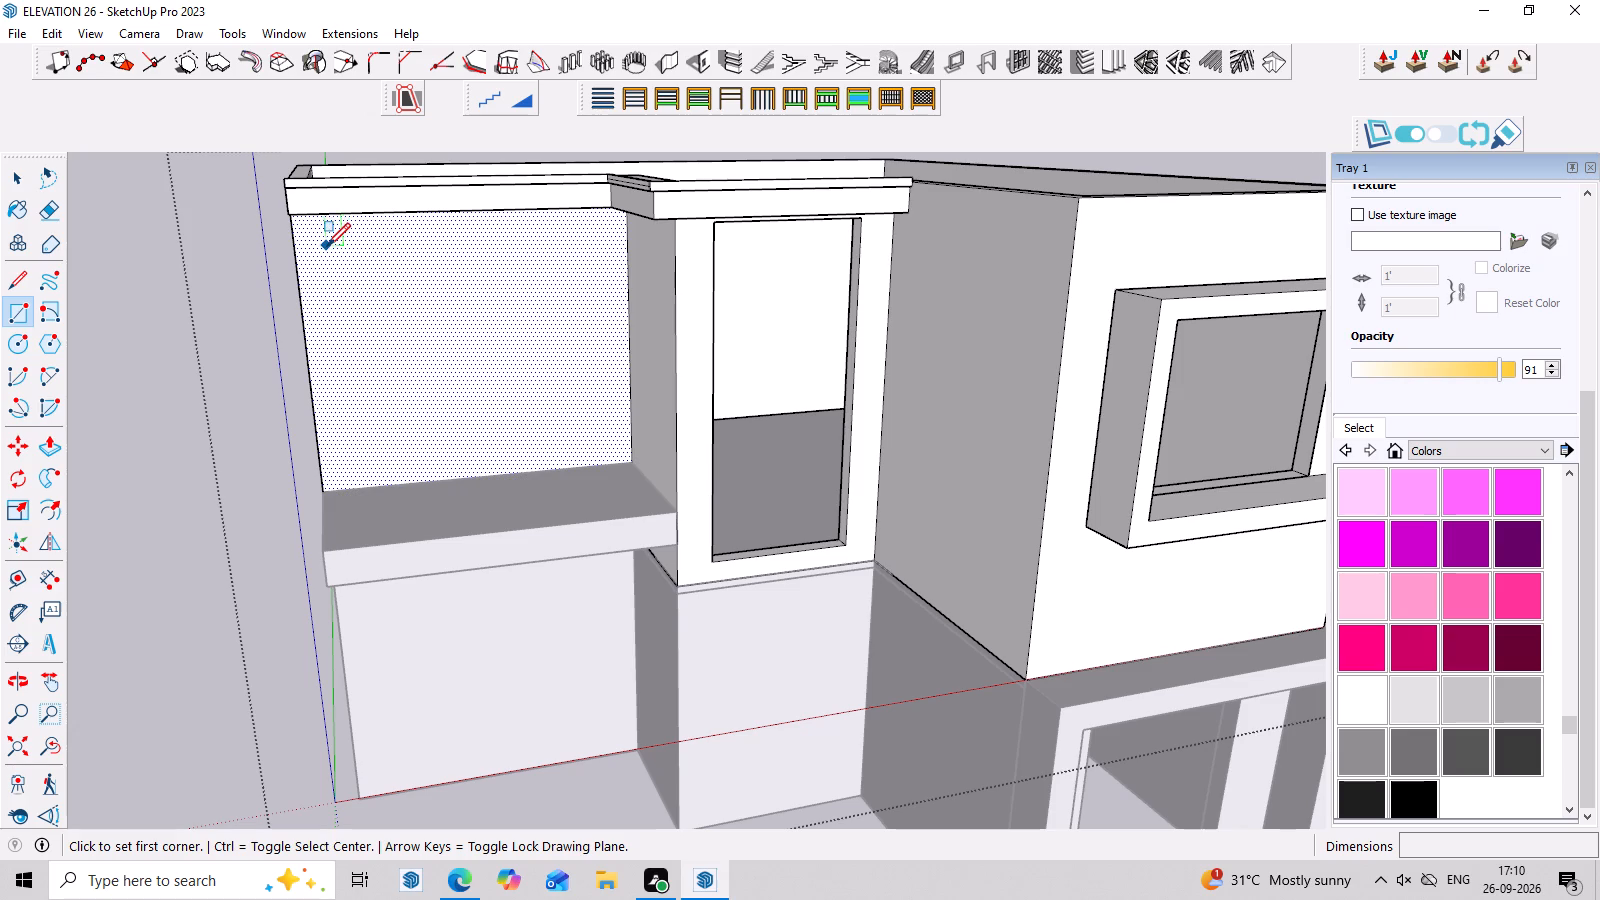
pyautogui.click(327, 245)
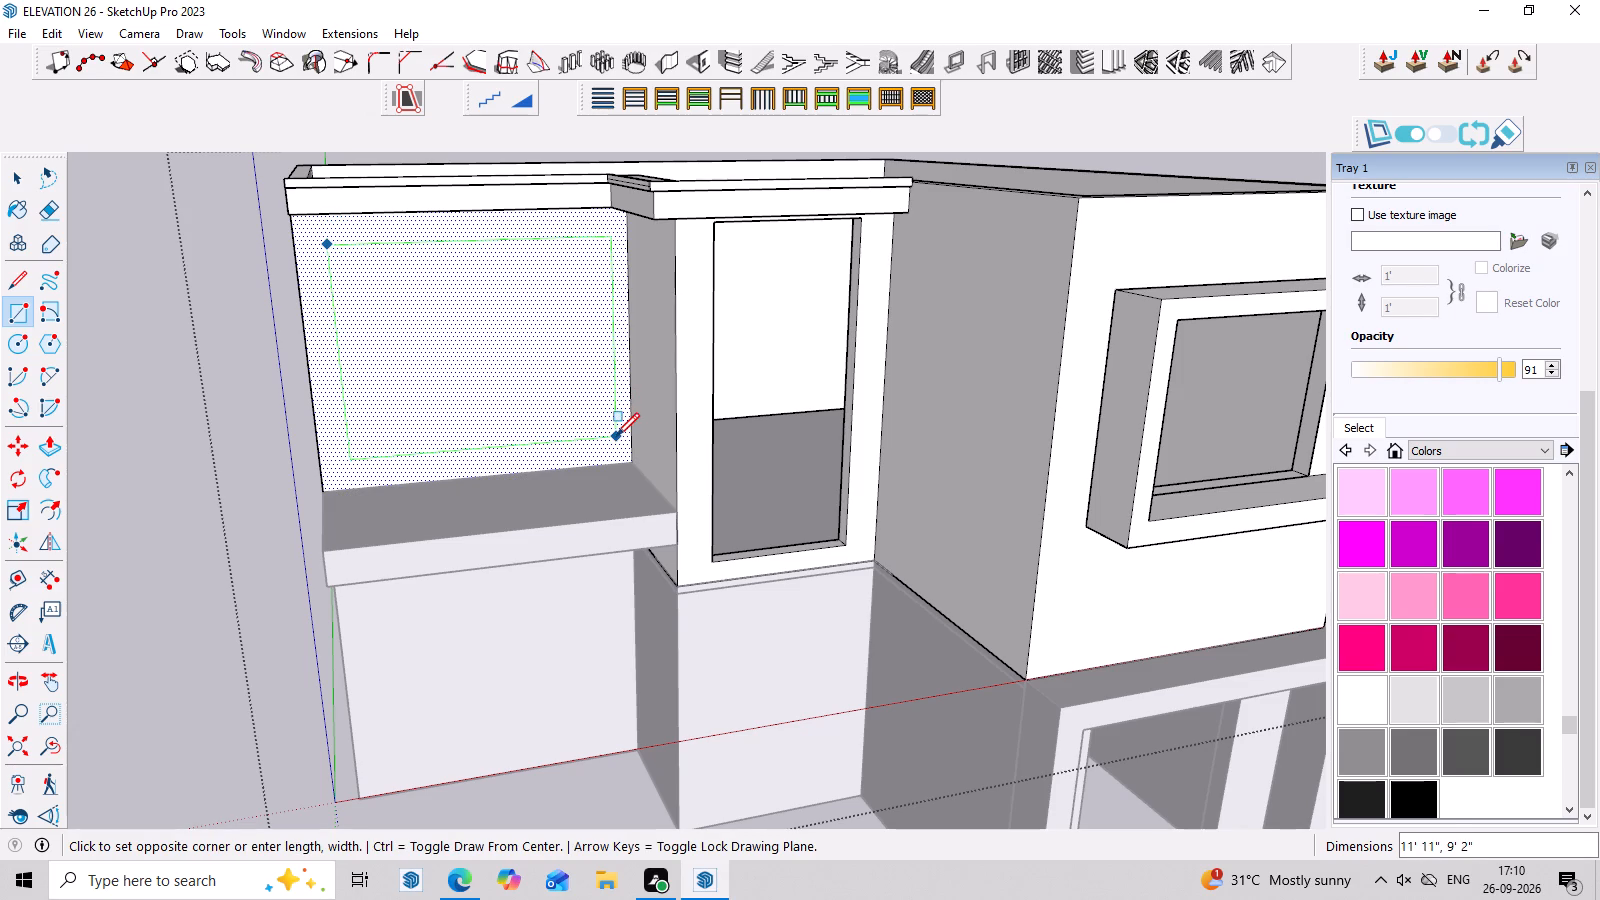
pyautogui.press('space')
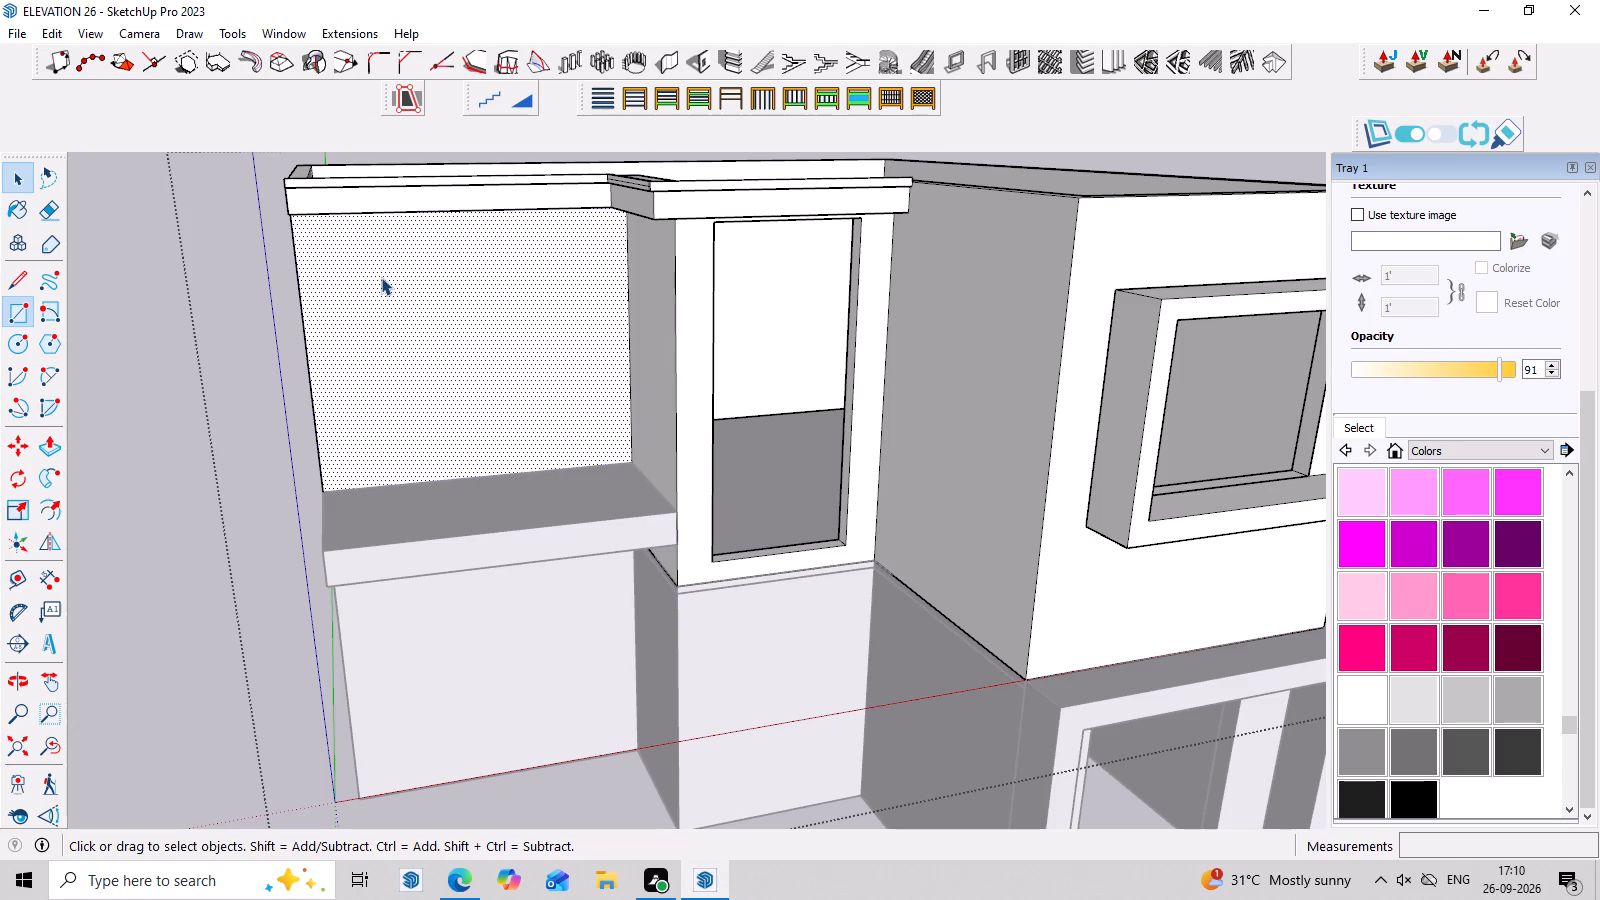
# Draw a window rectangle about 10' 7" by 8' 5" on the upper wall face, between the ledge and the parapet band.
pyautogui.press('r')
pyautogui.click(356, 252)
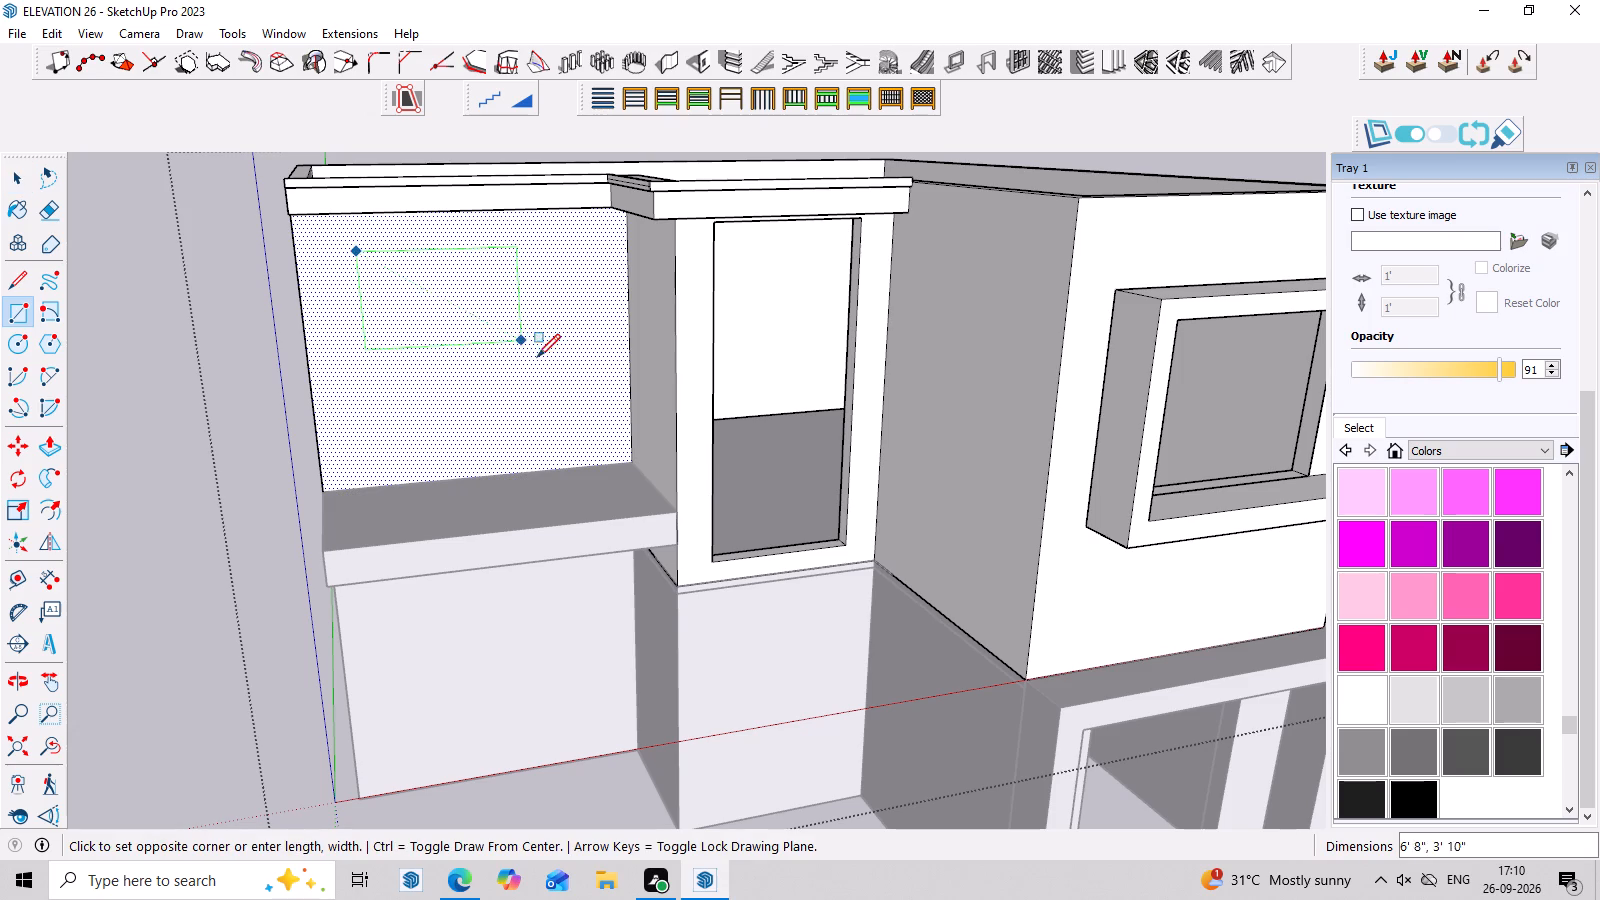
pyautogui.click(612, 428)
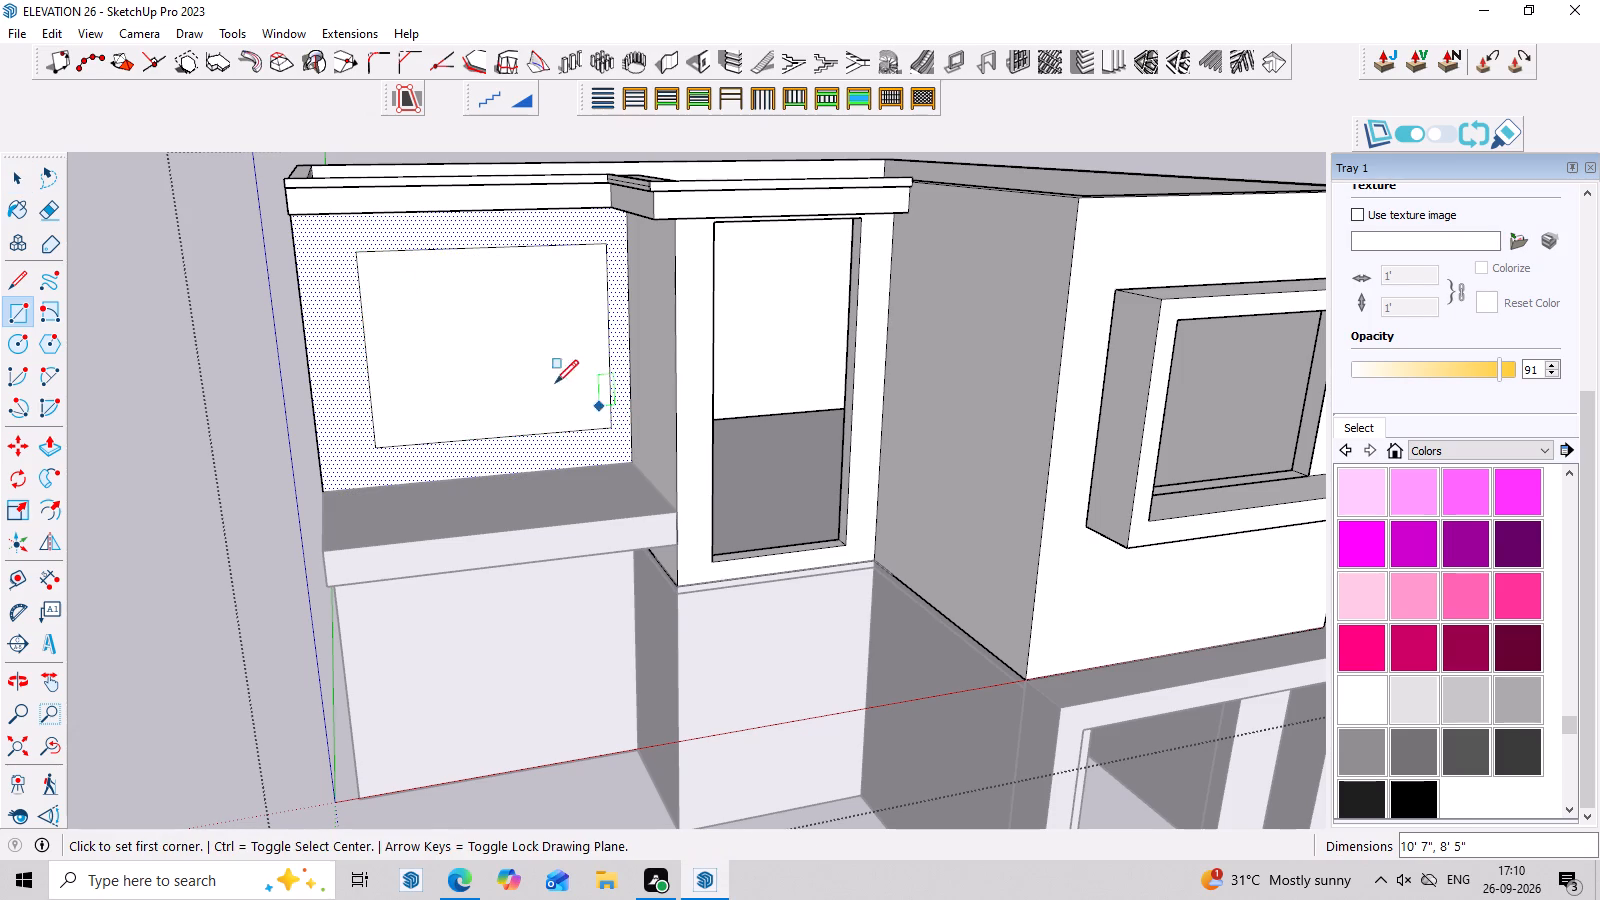
# Divide the window rectangle into three full-height panels about 3' 3", 3' 1" and 3' wide, with narrow gaps between them.
pyautogui.click(362, 253)
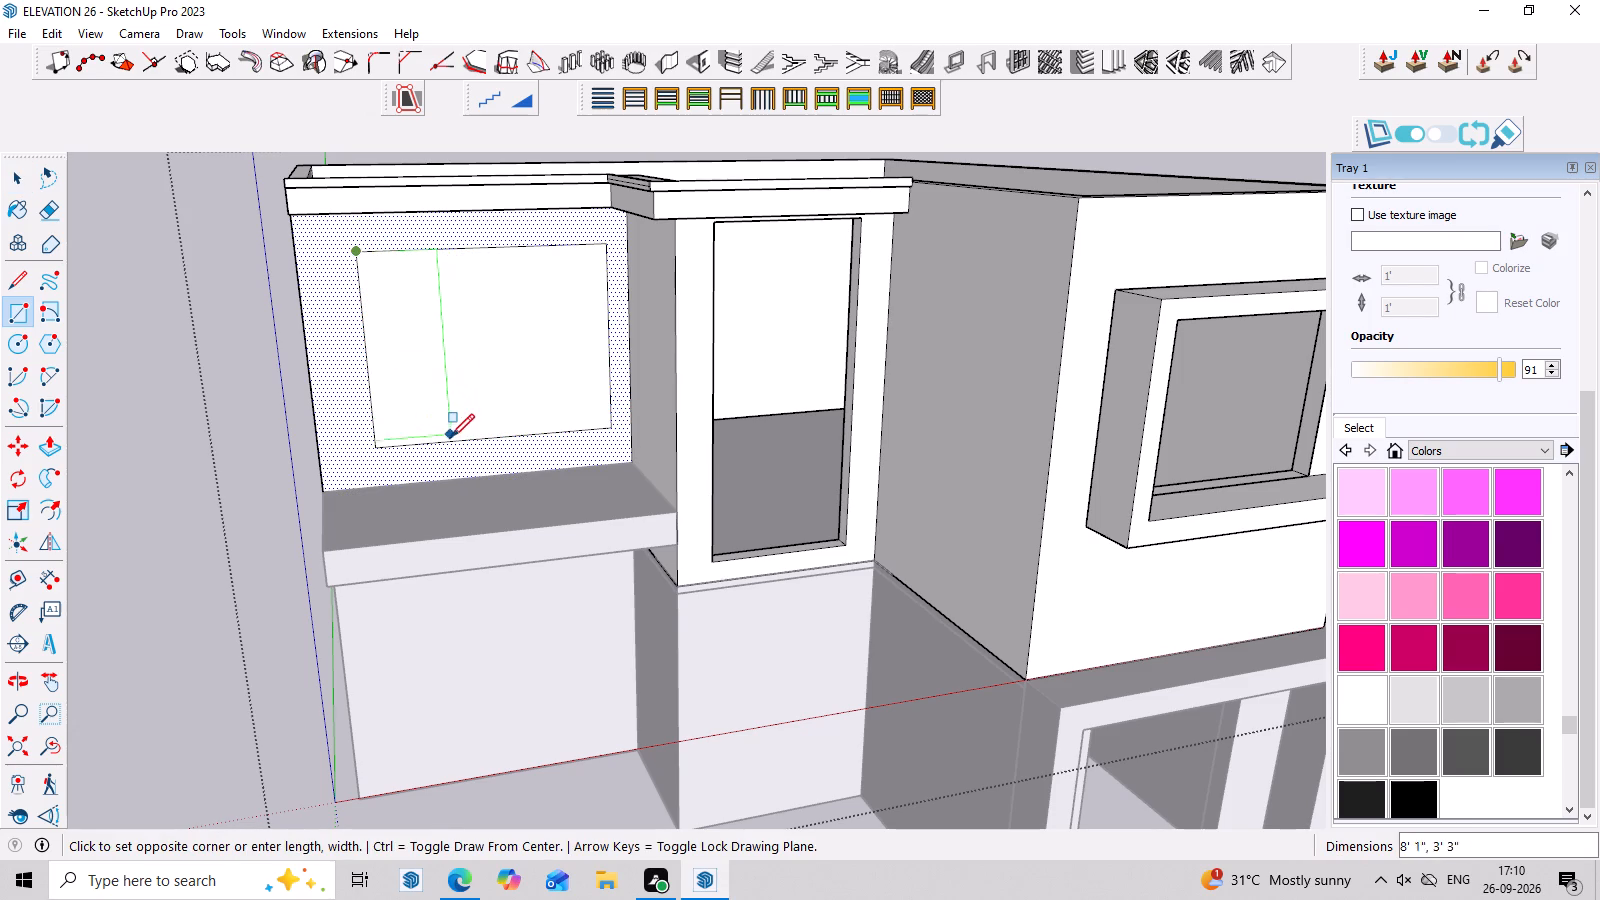
pyautogui.click(451, 441)
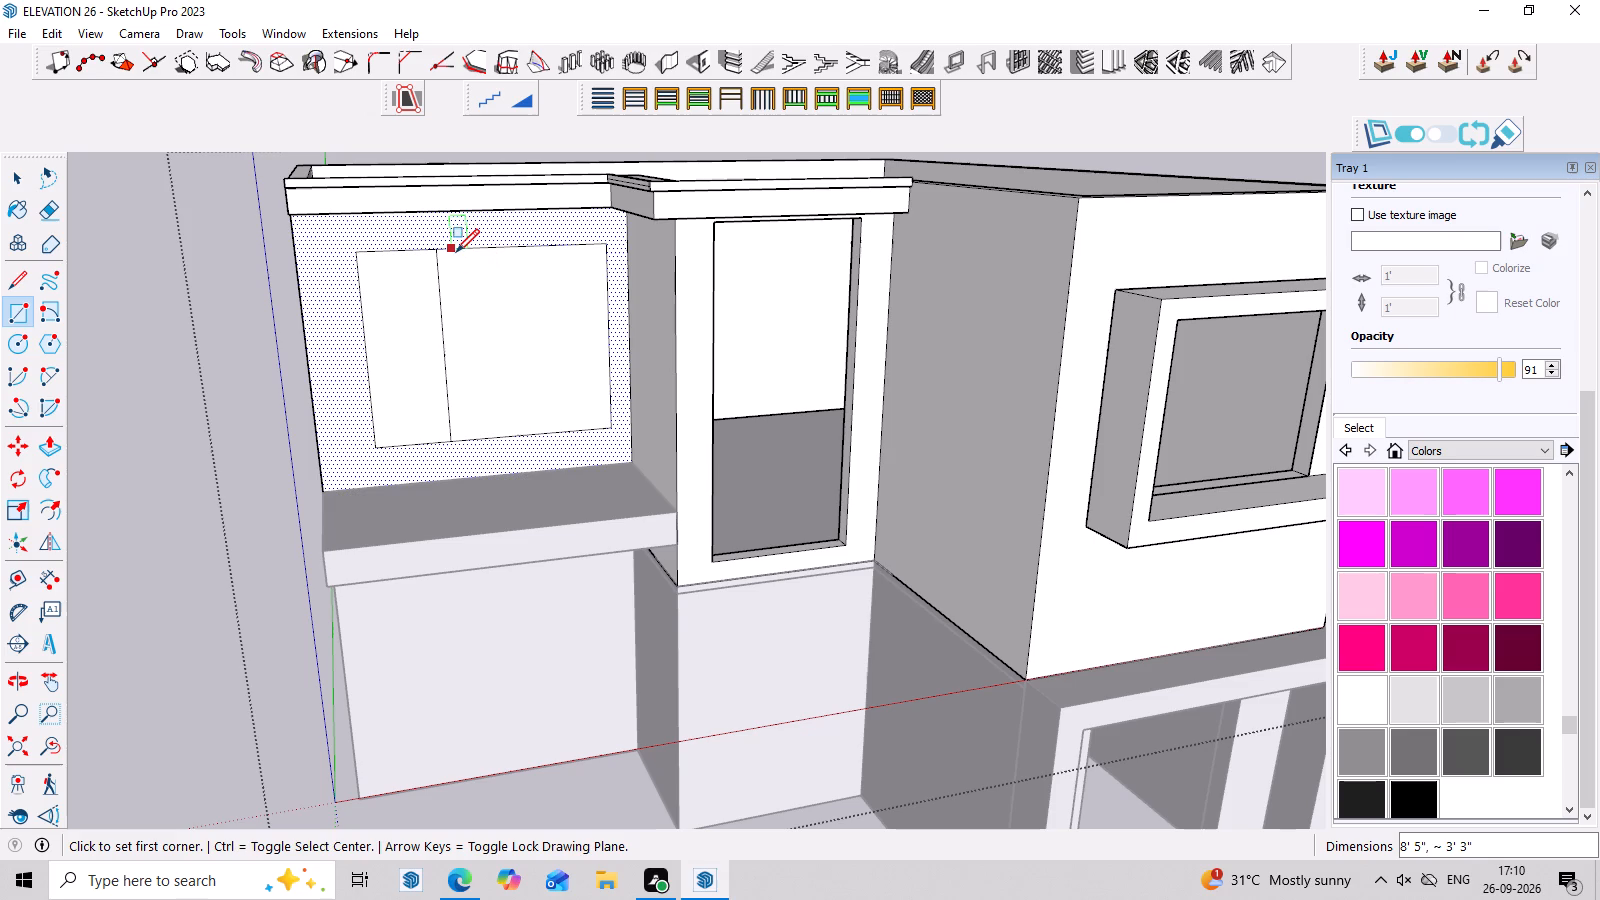
pyautogui.click(451, 252)
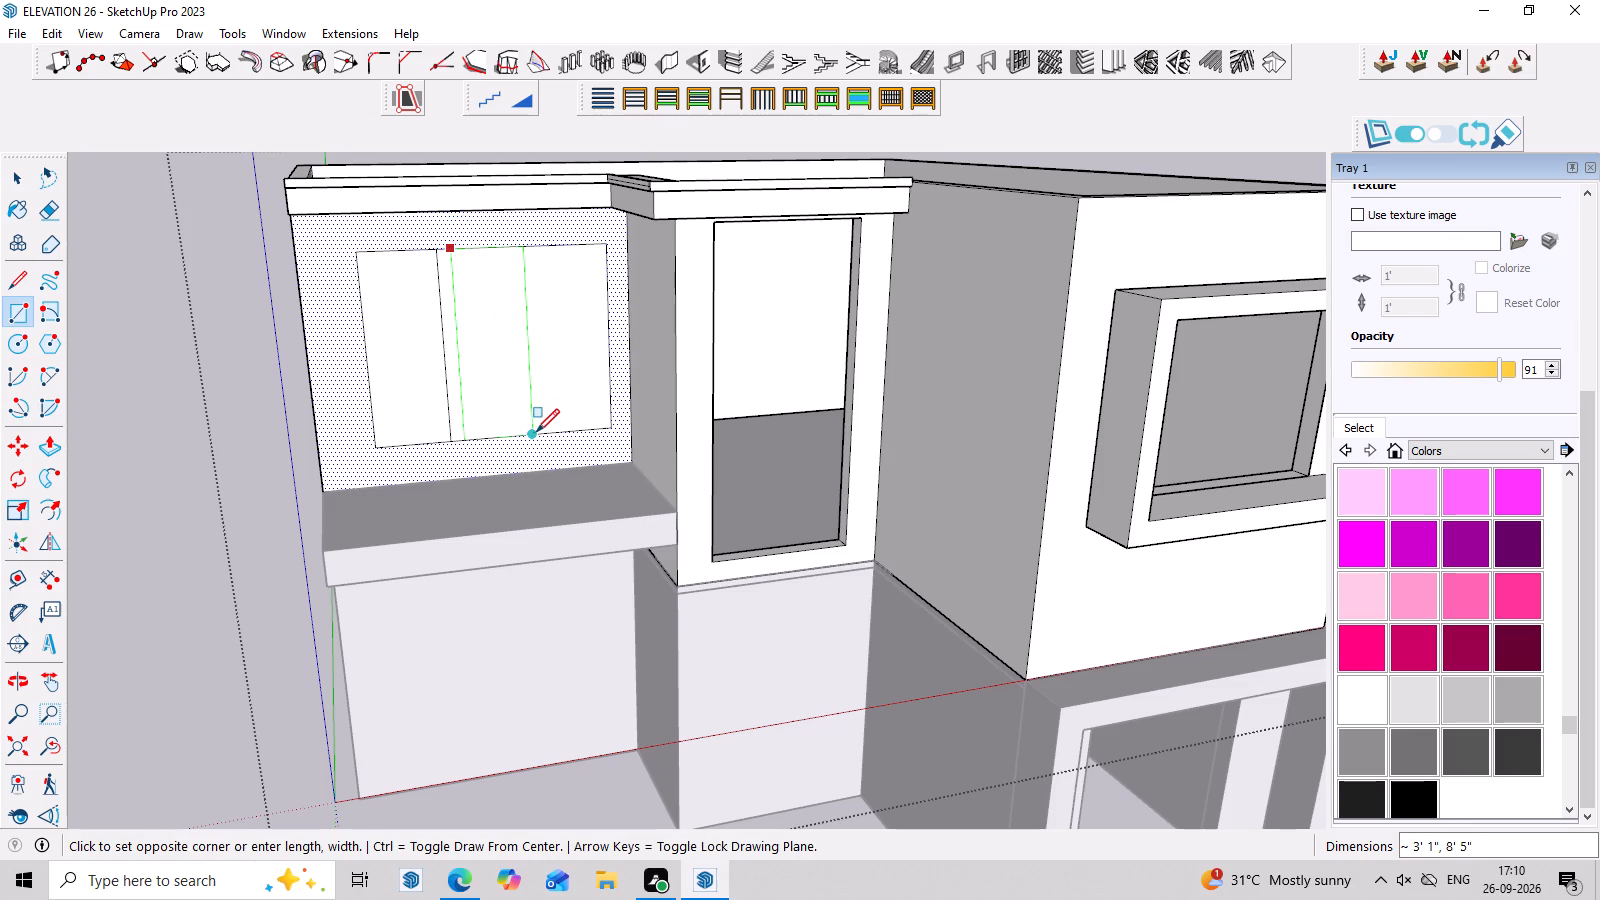
pyautogui.click(539, 430)
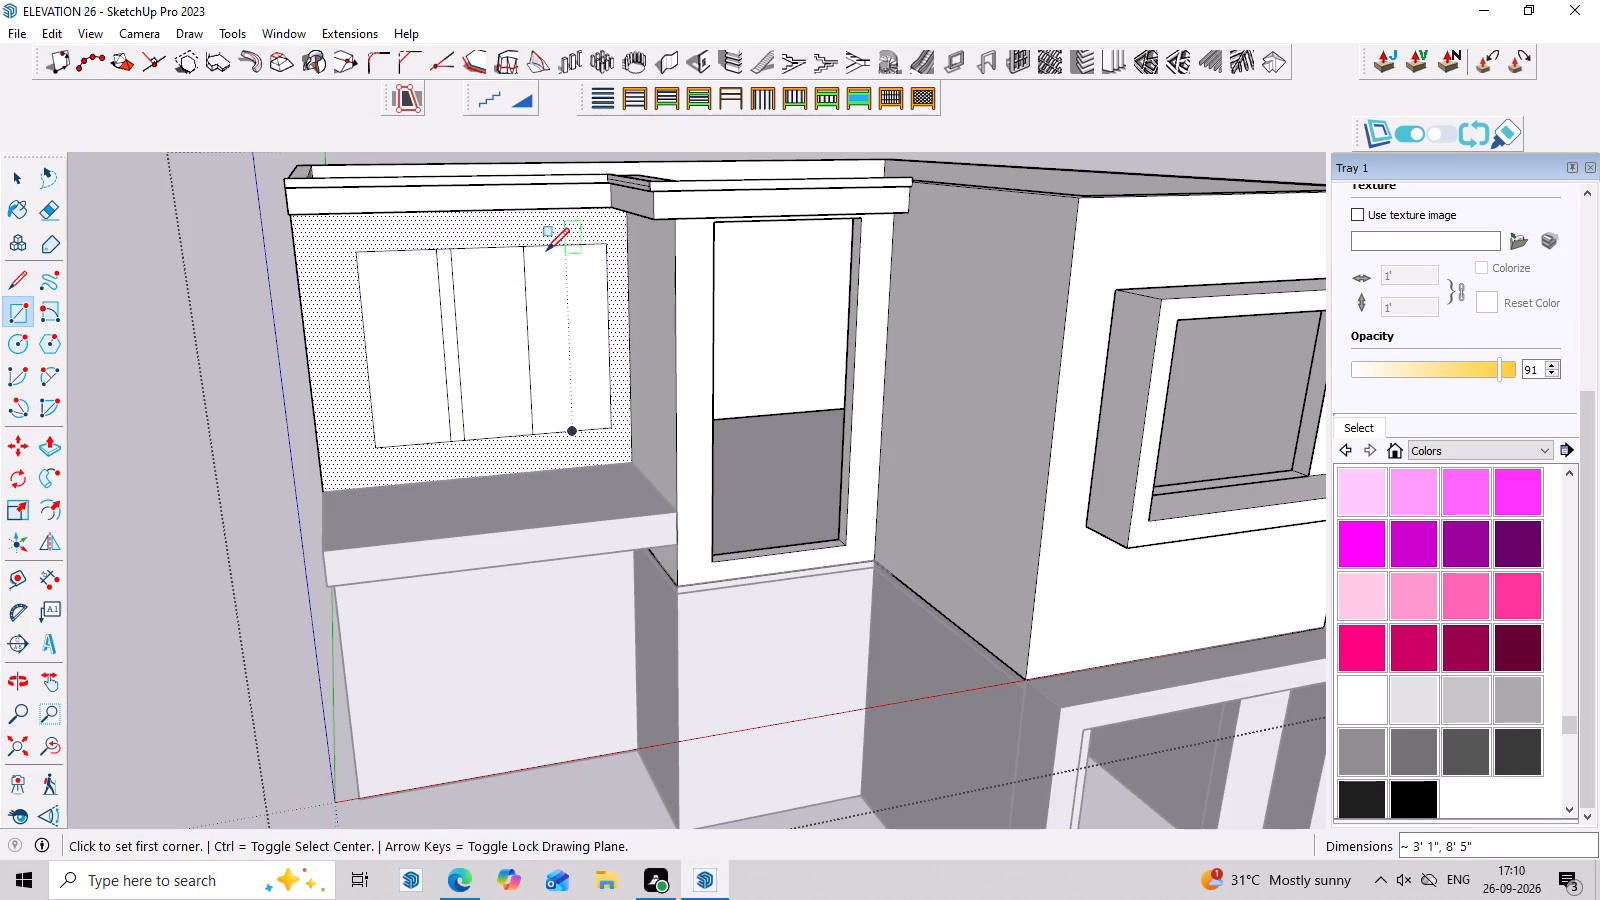
pyautogui.click(539, 248)
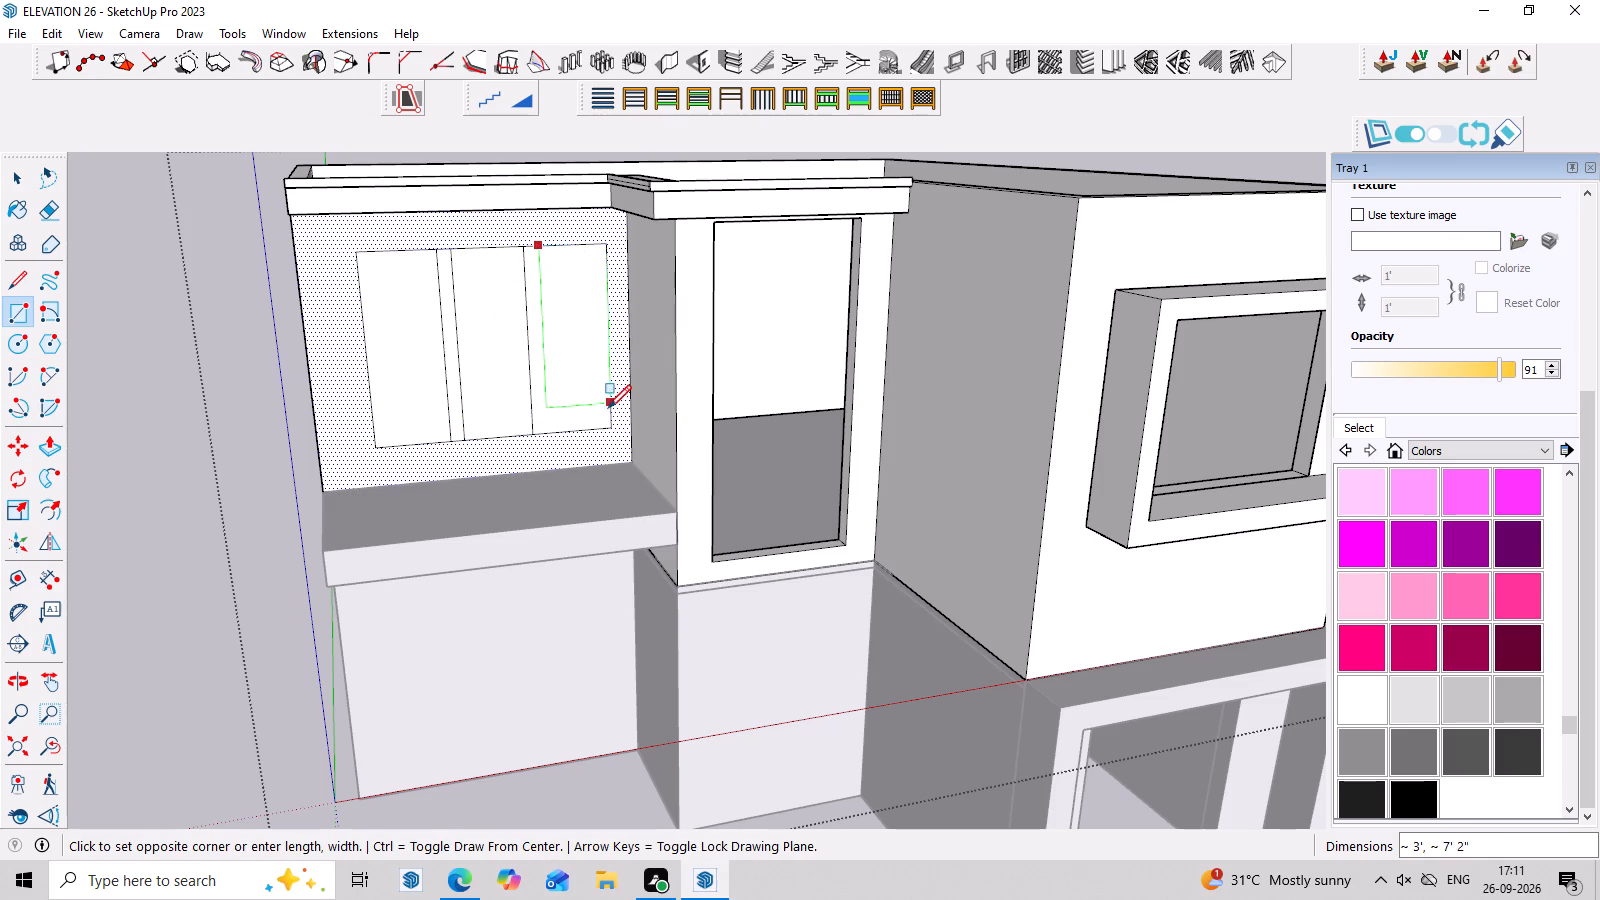
pyautogui.click(613, 424)
pyautogui.press('space')
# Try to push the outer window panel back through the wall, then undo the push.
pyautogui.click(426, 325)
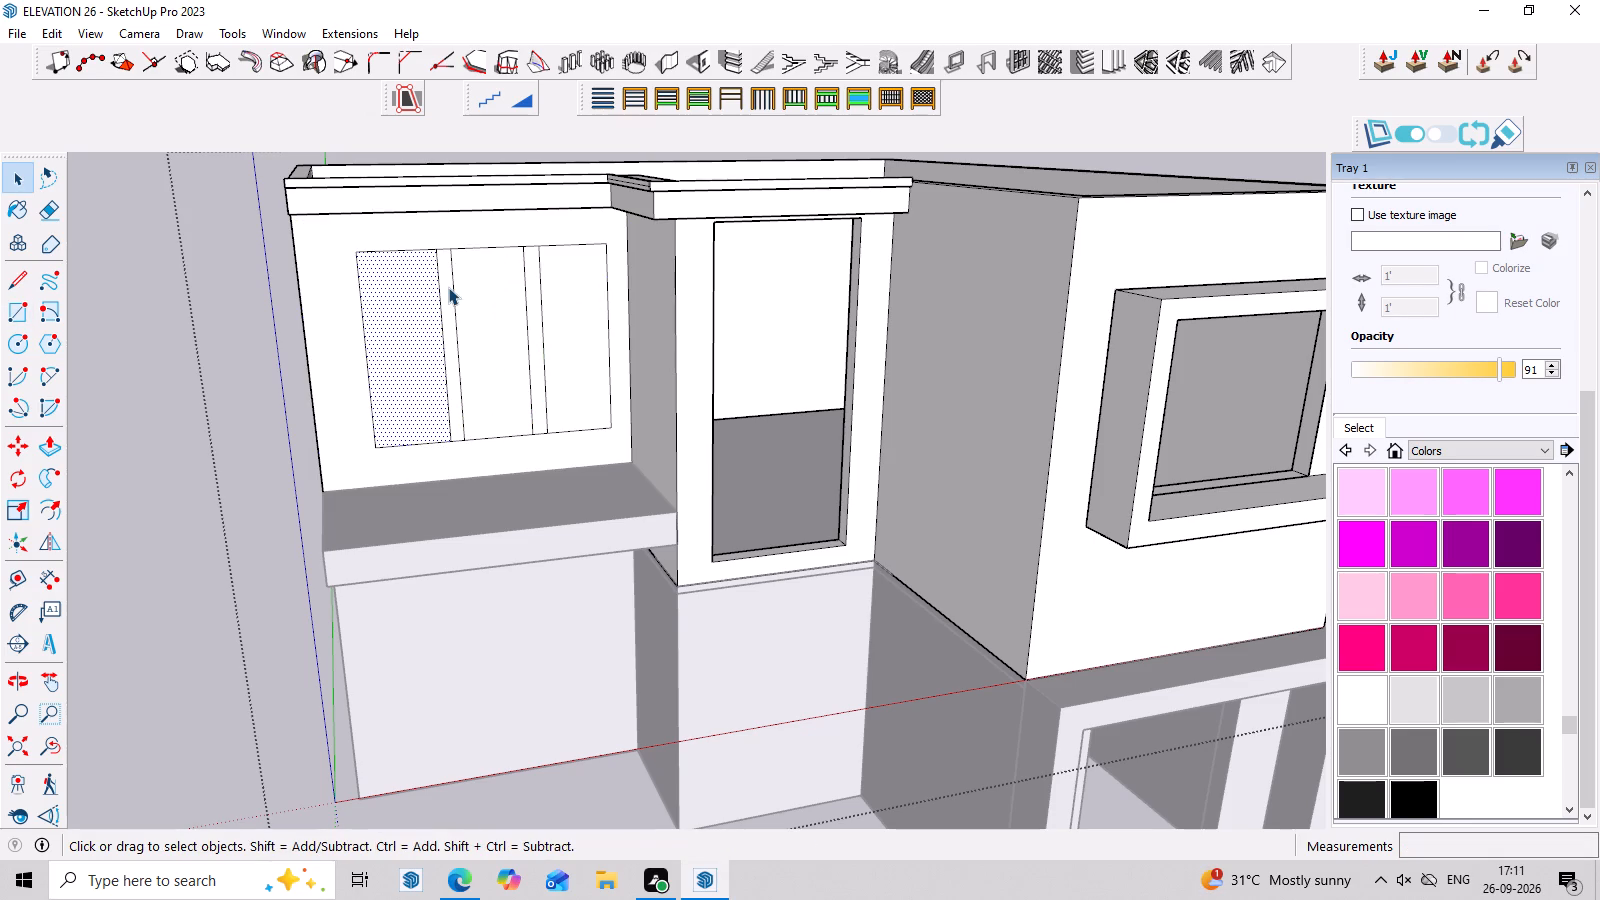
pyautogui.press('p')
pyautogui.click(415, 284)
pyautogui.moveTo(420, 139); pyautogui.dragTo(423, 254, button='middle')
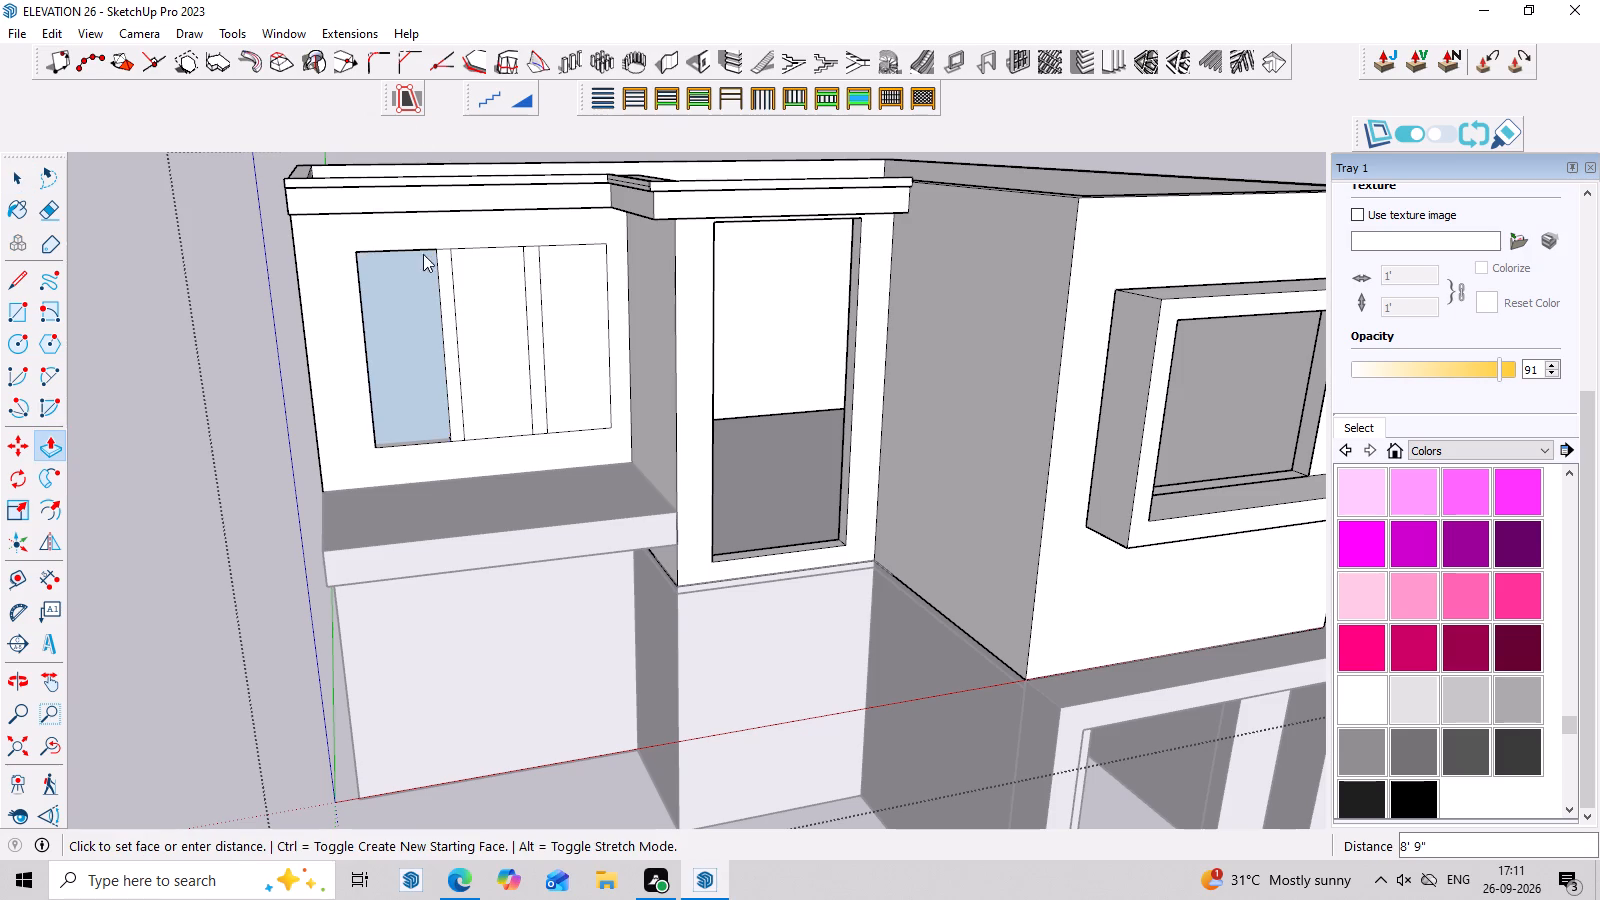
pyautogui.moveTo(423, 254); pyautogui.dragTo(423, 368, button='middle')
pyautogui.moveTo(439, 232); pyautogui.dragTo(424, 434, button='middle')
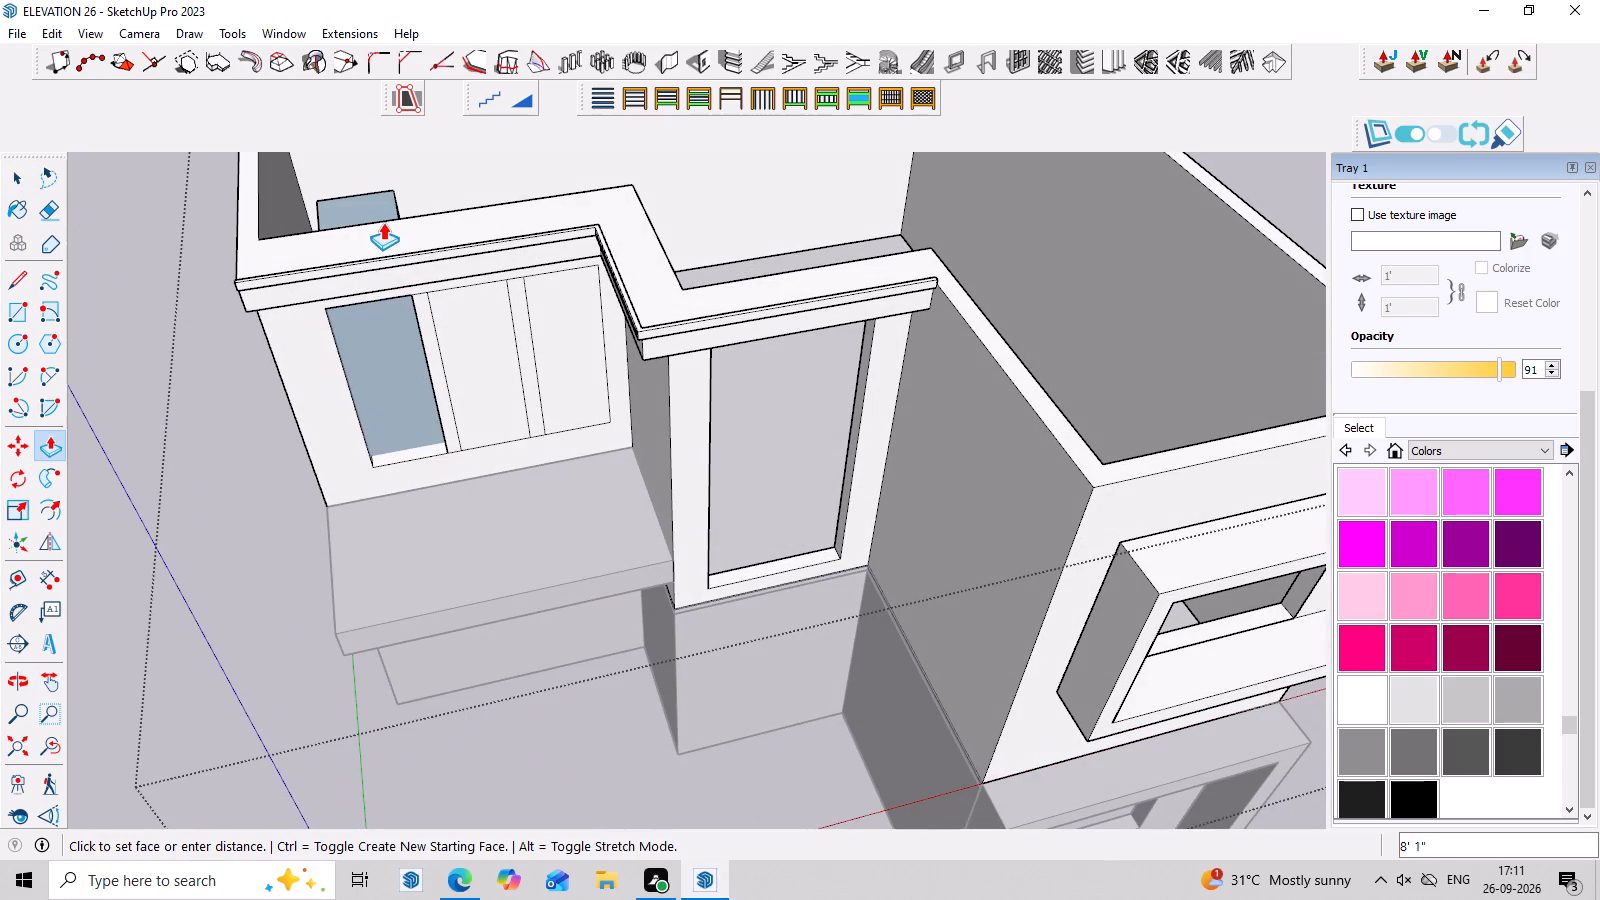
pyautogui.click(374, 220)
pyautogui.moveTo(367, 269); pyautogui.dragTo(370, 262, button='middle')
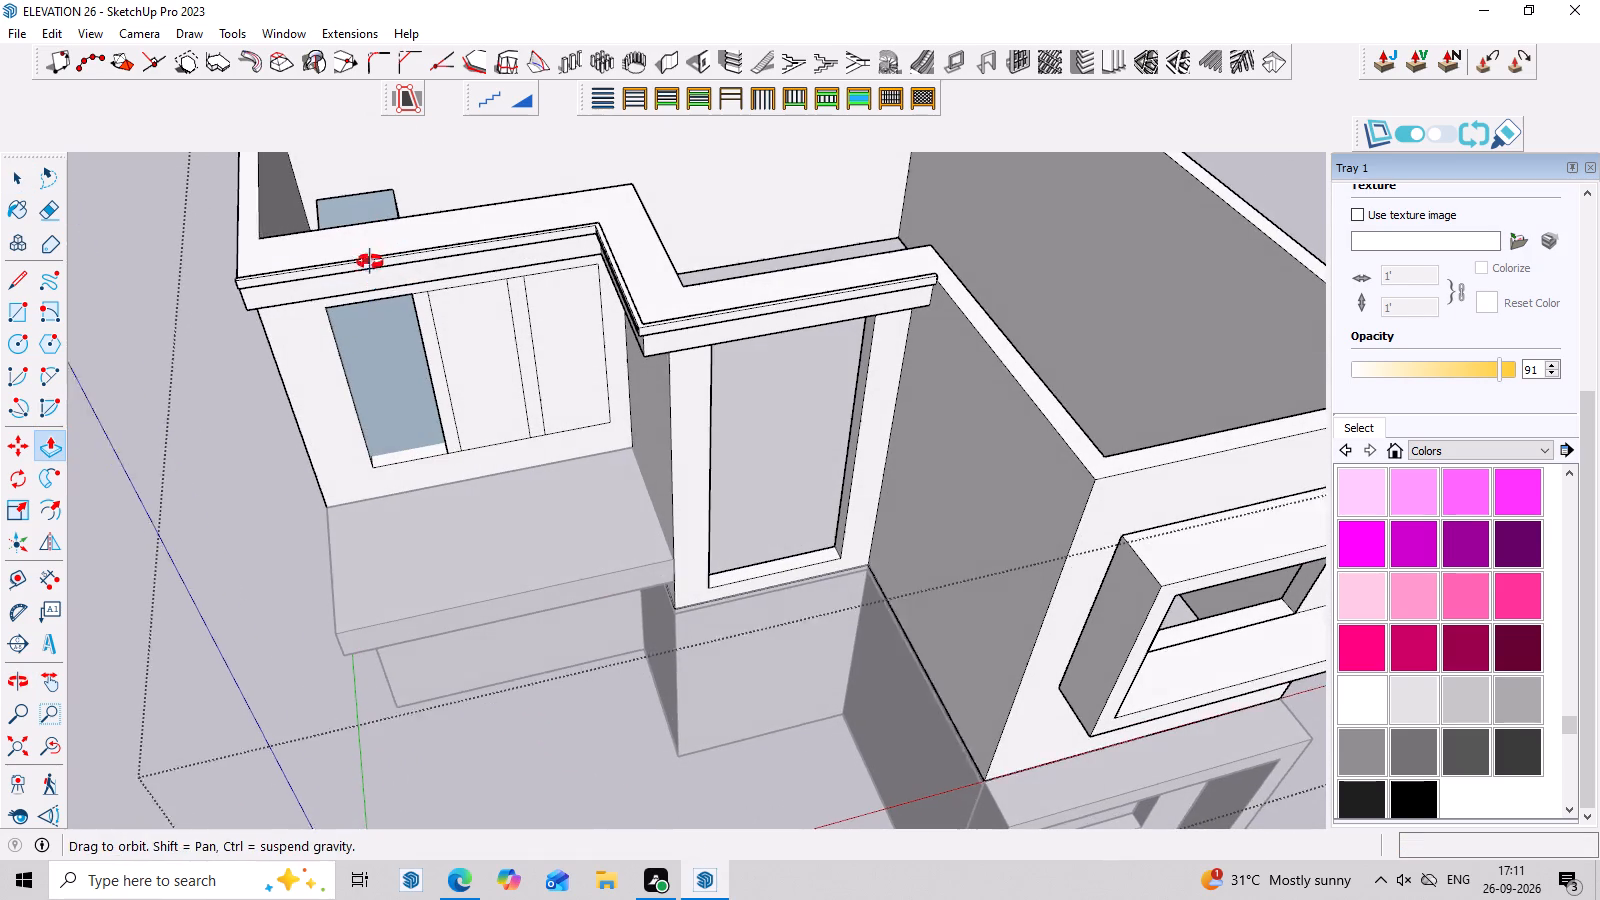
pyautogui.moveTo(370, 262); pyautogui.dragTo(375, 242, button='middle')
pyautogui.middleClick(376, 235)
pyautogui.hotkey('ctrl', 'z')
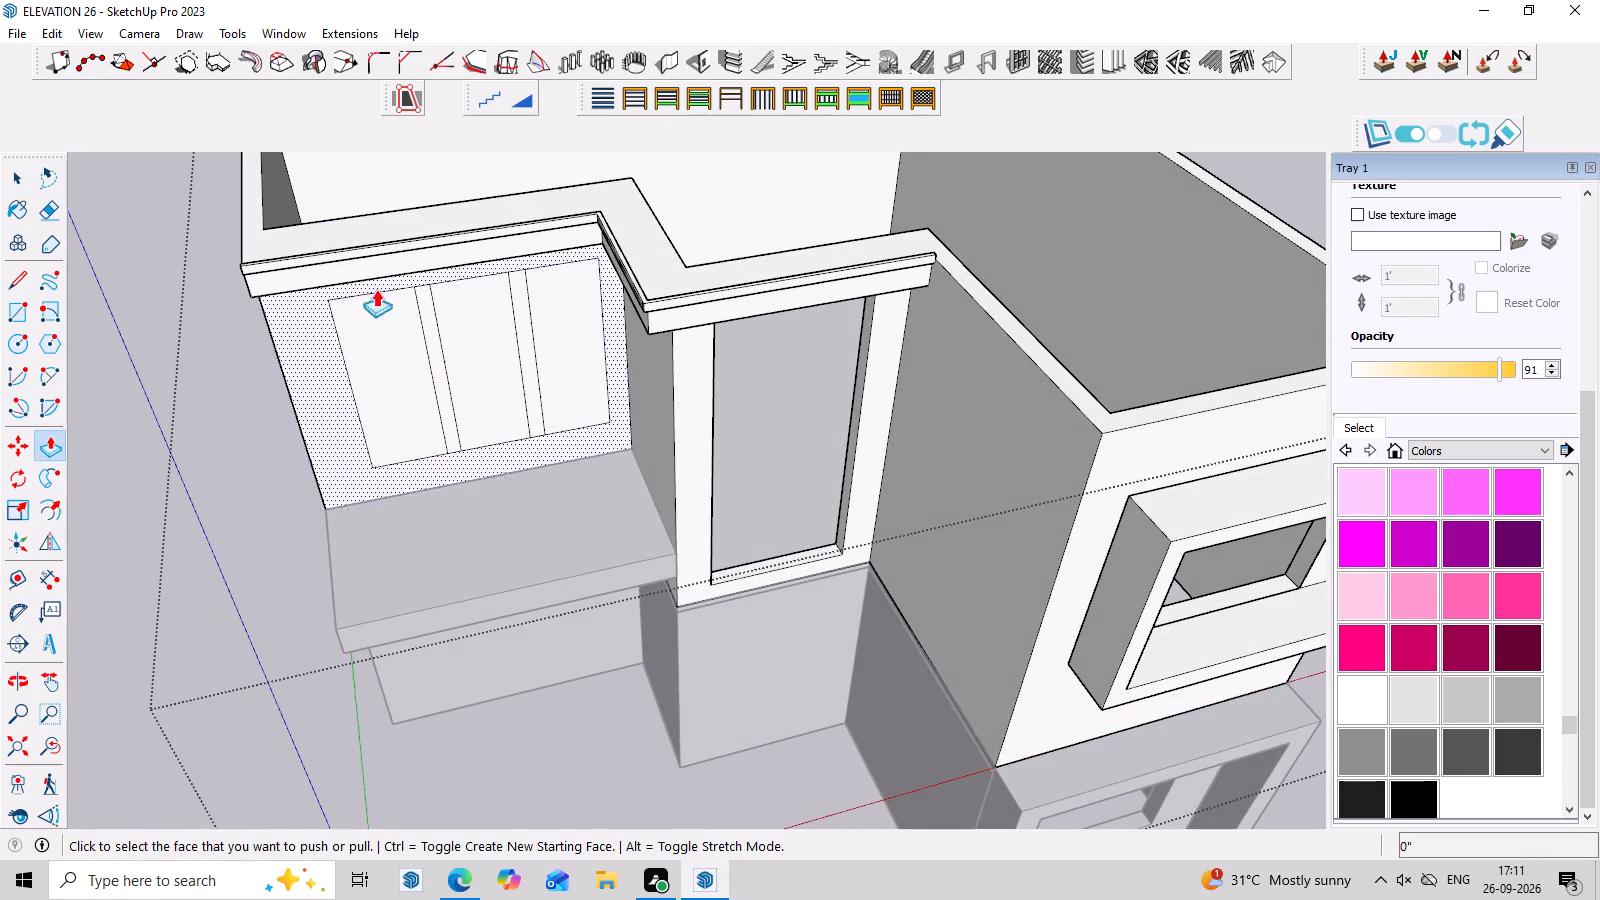
# Push all three window panels back 9" through the full wall thickness to cut three openings separated by mullions.
pyautogui.click(375, 352)
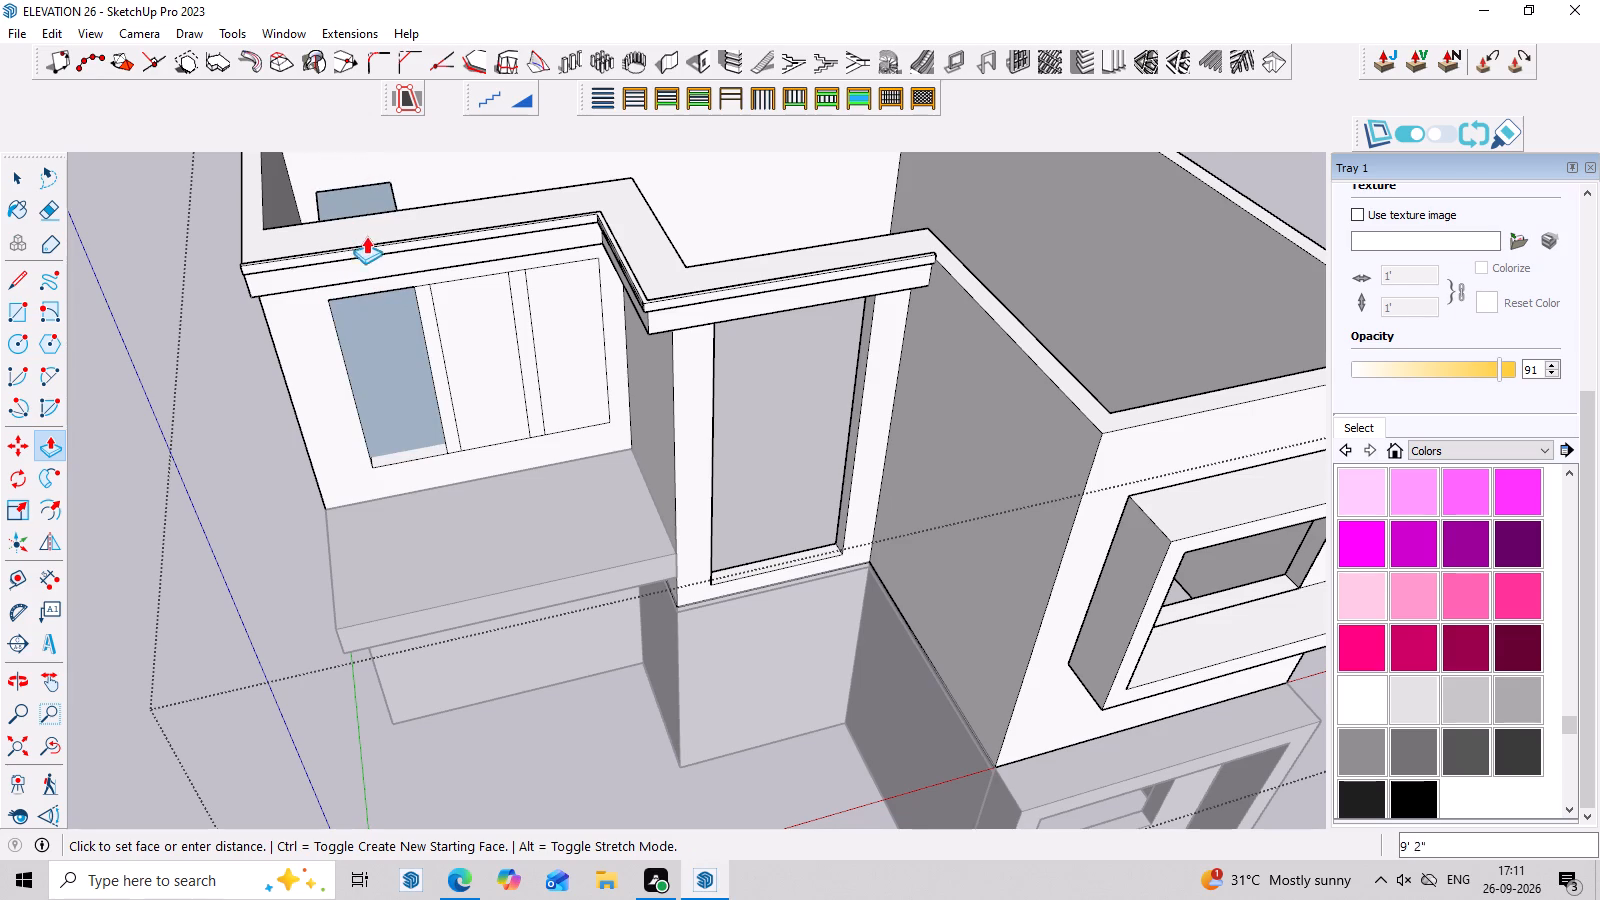
pyautogui.moveTo(369, 225); pyautogui.dragTo(351, 451, button='middle')
pyautogui.scroll(2, 346, 350)
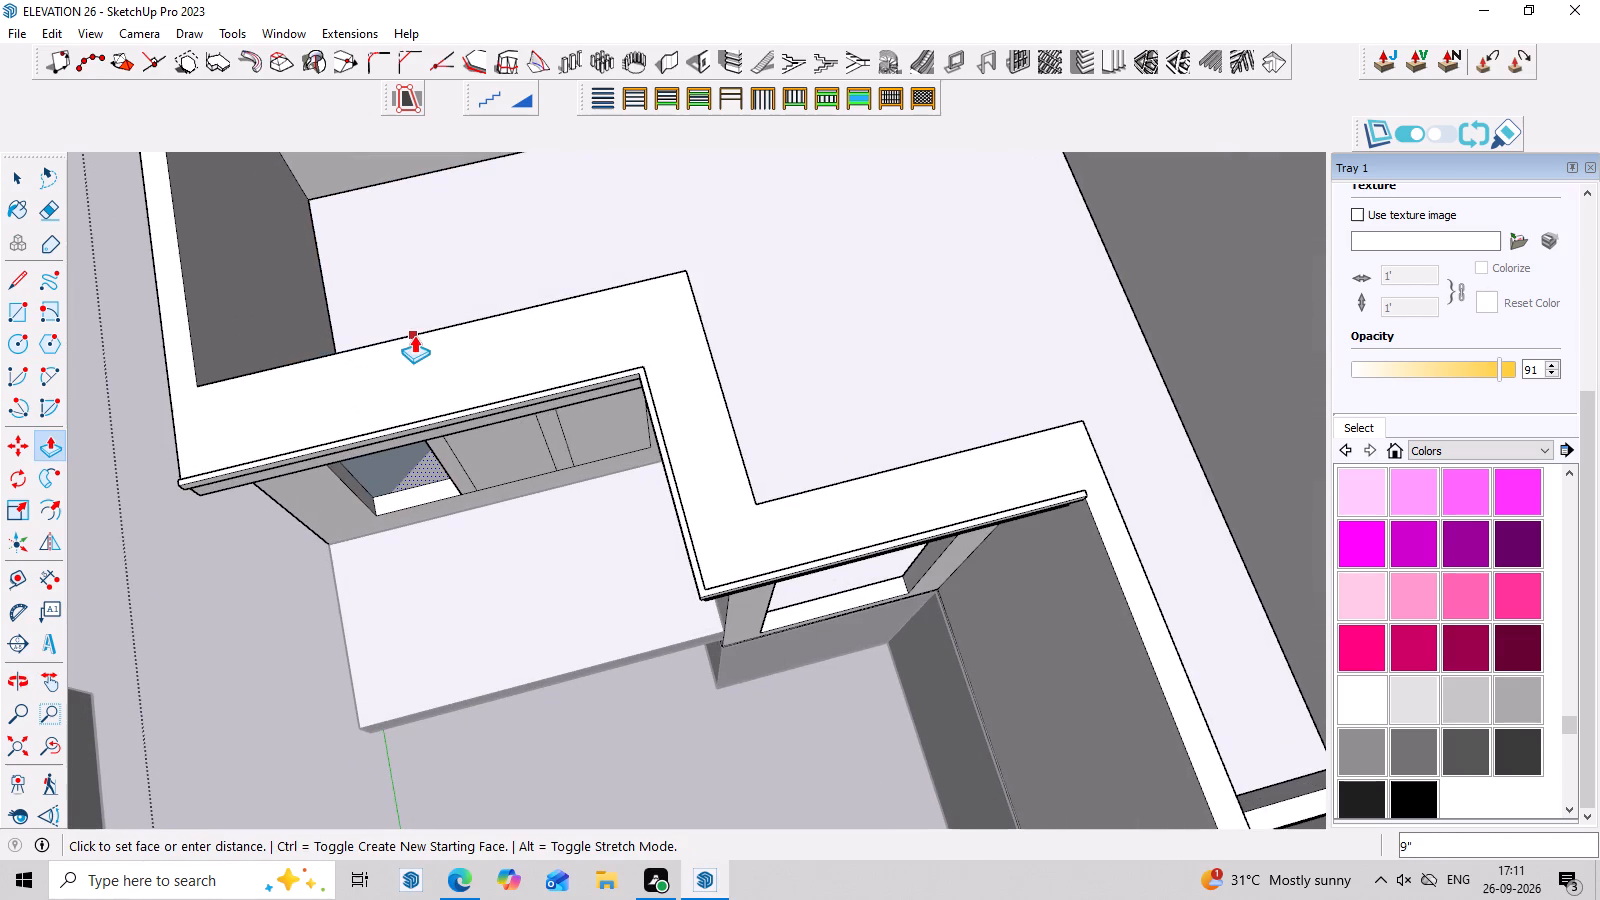
pyautogui.click(415, 335)
pyautogui.moveTo(474, 374); pyautogui.dragTo(479, 274, button='middle')
pyautogui.click(510, 387)
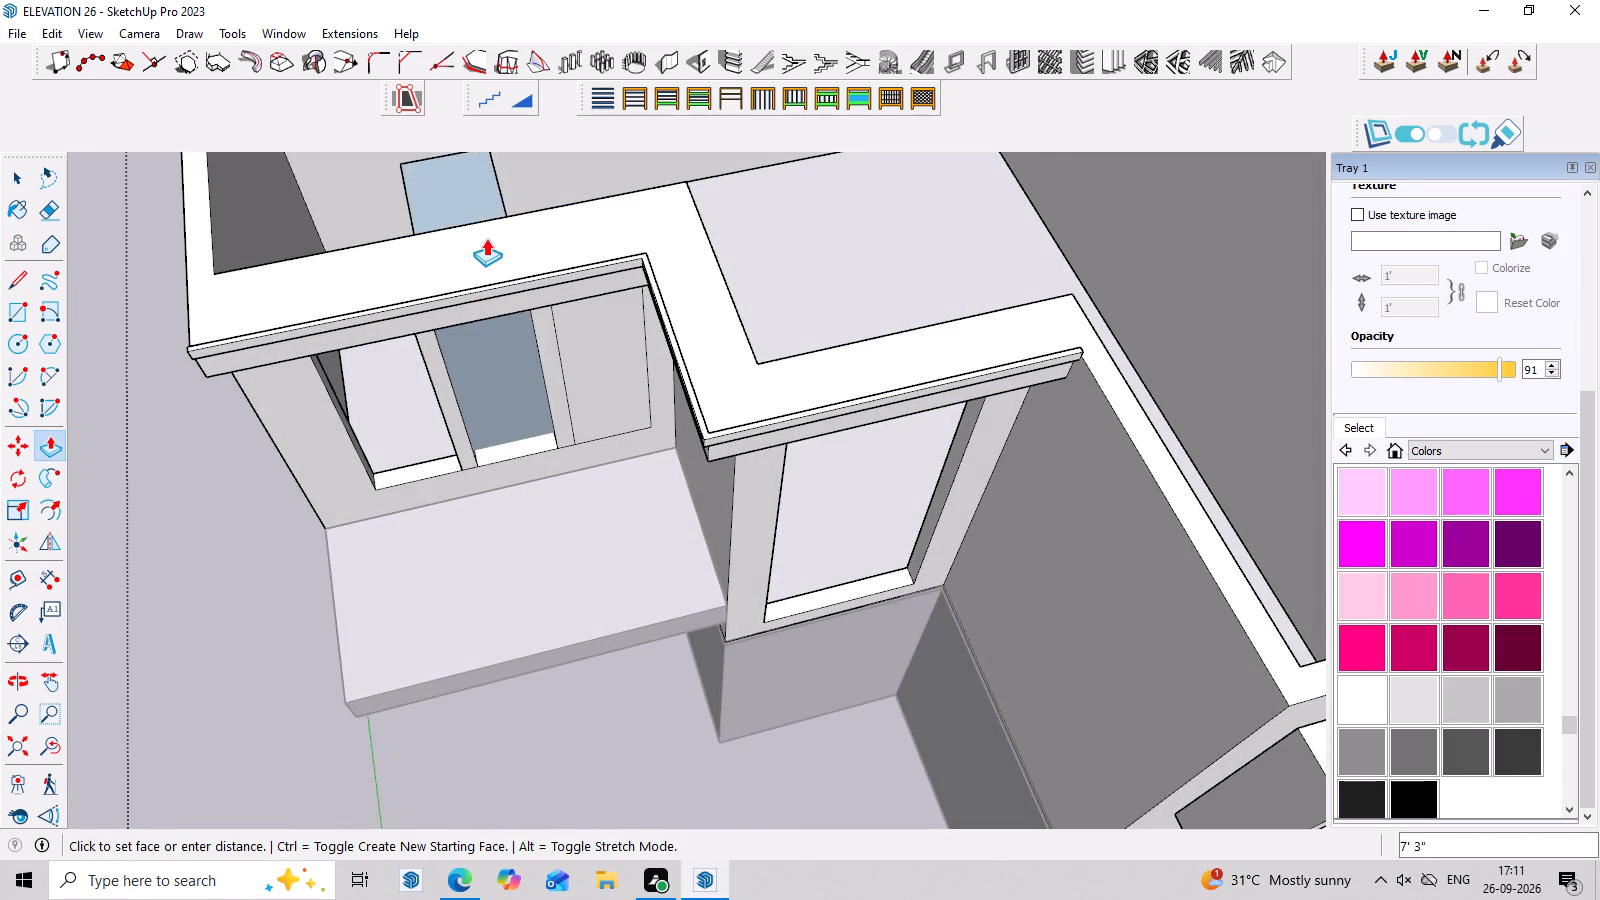
pyautogui.click(489, 218)
pyautogui.click(580, 329)
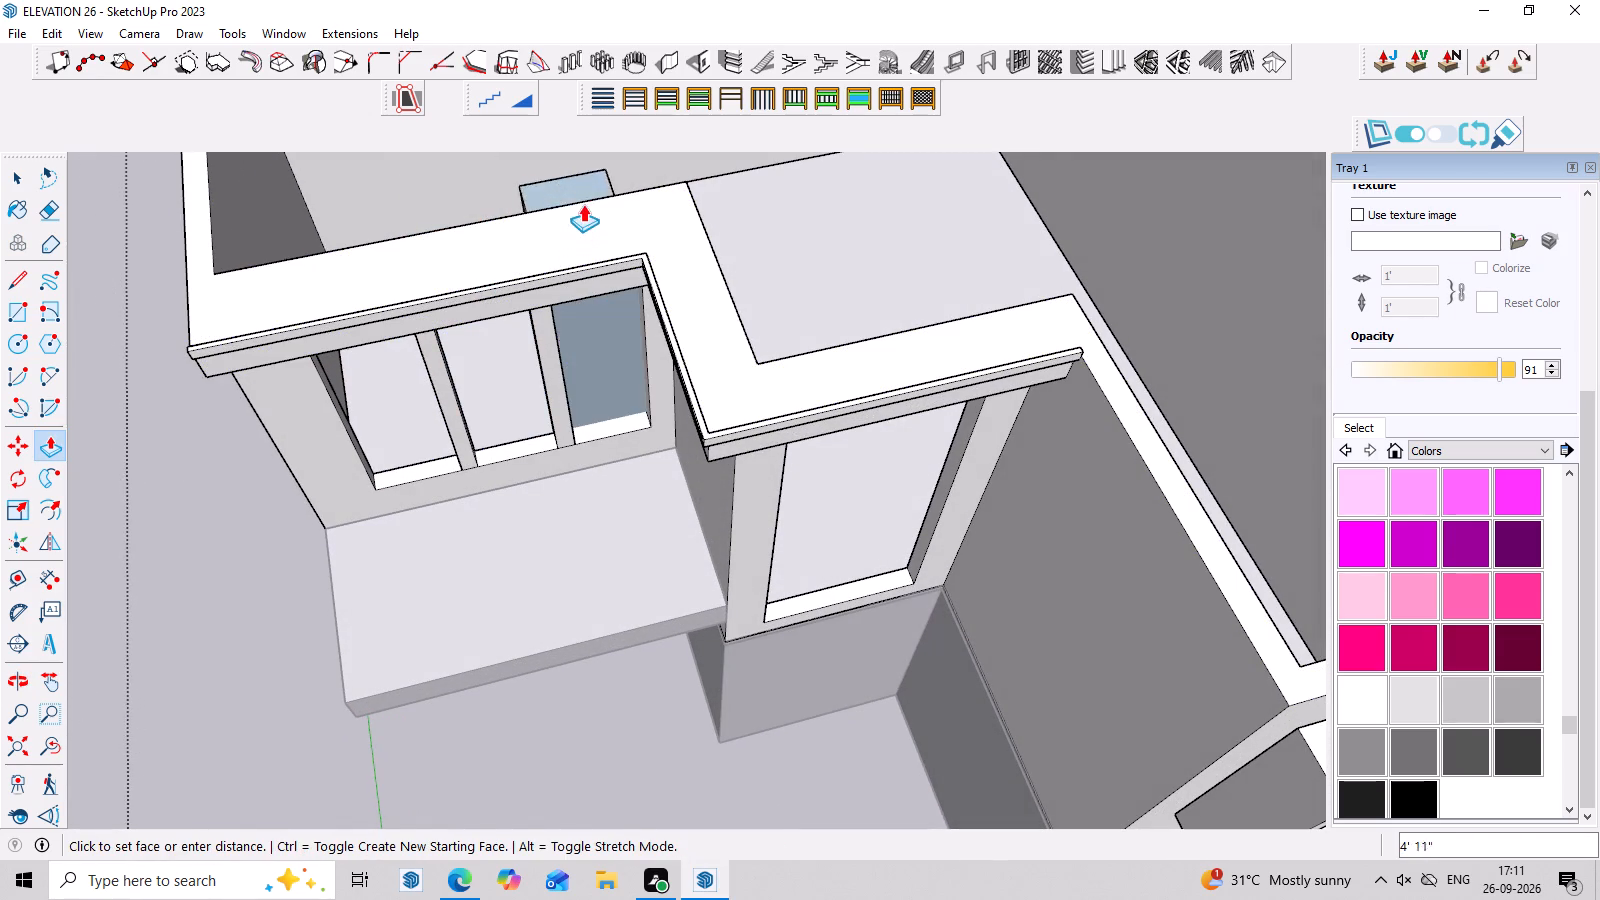
pyautogui.click(584, 197)
# Examine the three window openings and the whole front of the building from several angles.
pyautogui.scroll(-3, 515, 312)
pyautogui.moveTo(542, 404); pyautogui.dragTo(558, 159, button='middle')
pyautogui.scroll(-7, 546, 162)
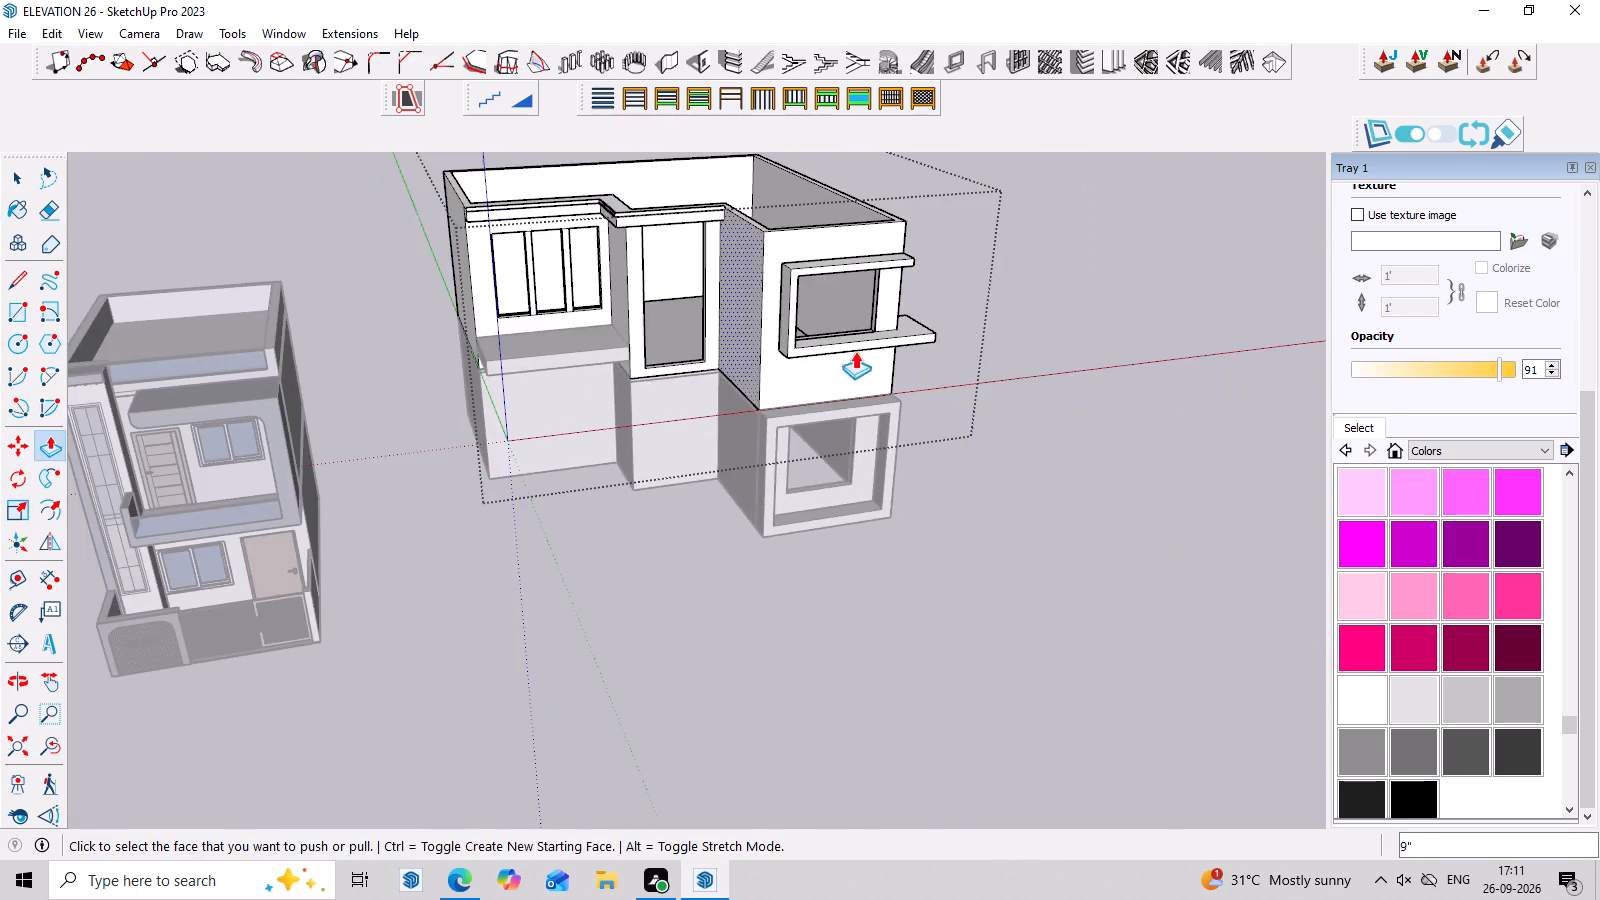
pyautogui.moveTo(991, 331); pyautogui.dragTo(857, 251, button='middle')
pyautogui.scroll(5, 1109, 340)
pyautogui.scroll(-3, 1134, 287)
pyautogui.moveTo(1158, 318); pyautogui.dragTo(1171, 394, button='middle')
pyautogui.scroll(3, 1142, 325)
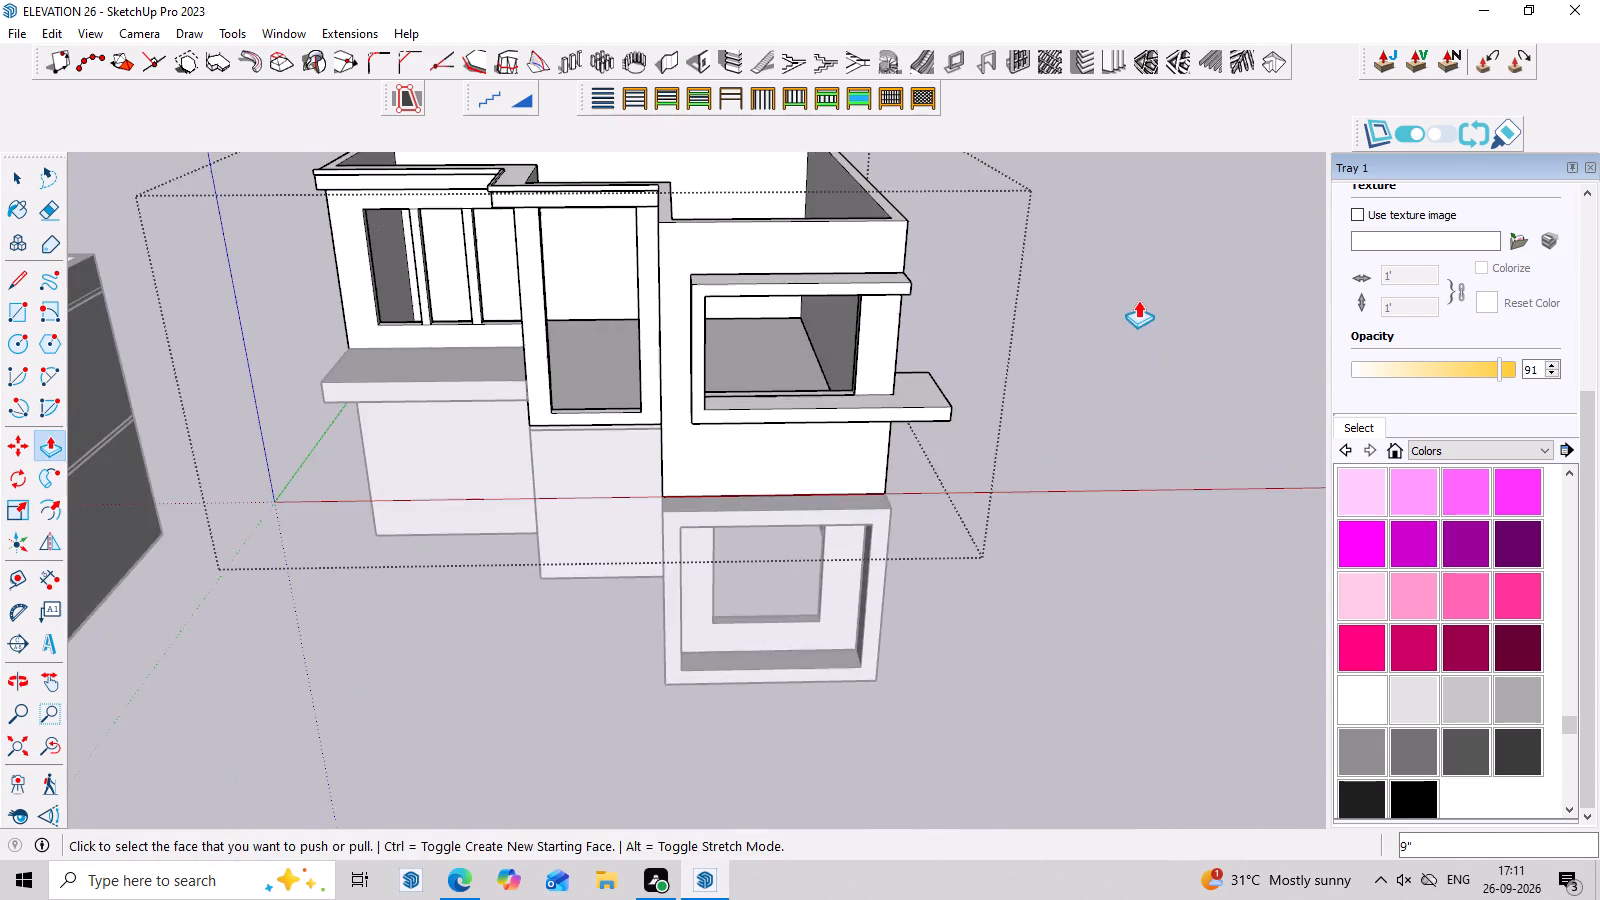
pyautogui.moveTo(1136, 301); pyautogui.dragTo(1139, 225, button='middle')
pyautogui.scroll(-7, 993, 282)
pyautogui.moveTo(1209, 399); pyautogui.dragTo(1085, 408, button='middle')
pyautogui.scroll(3, 800, 210)
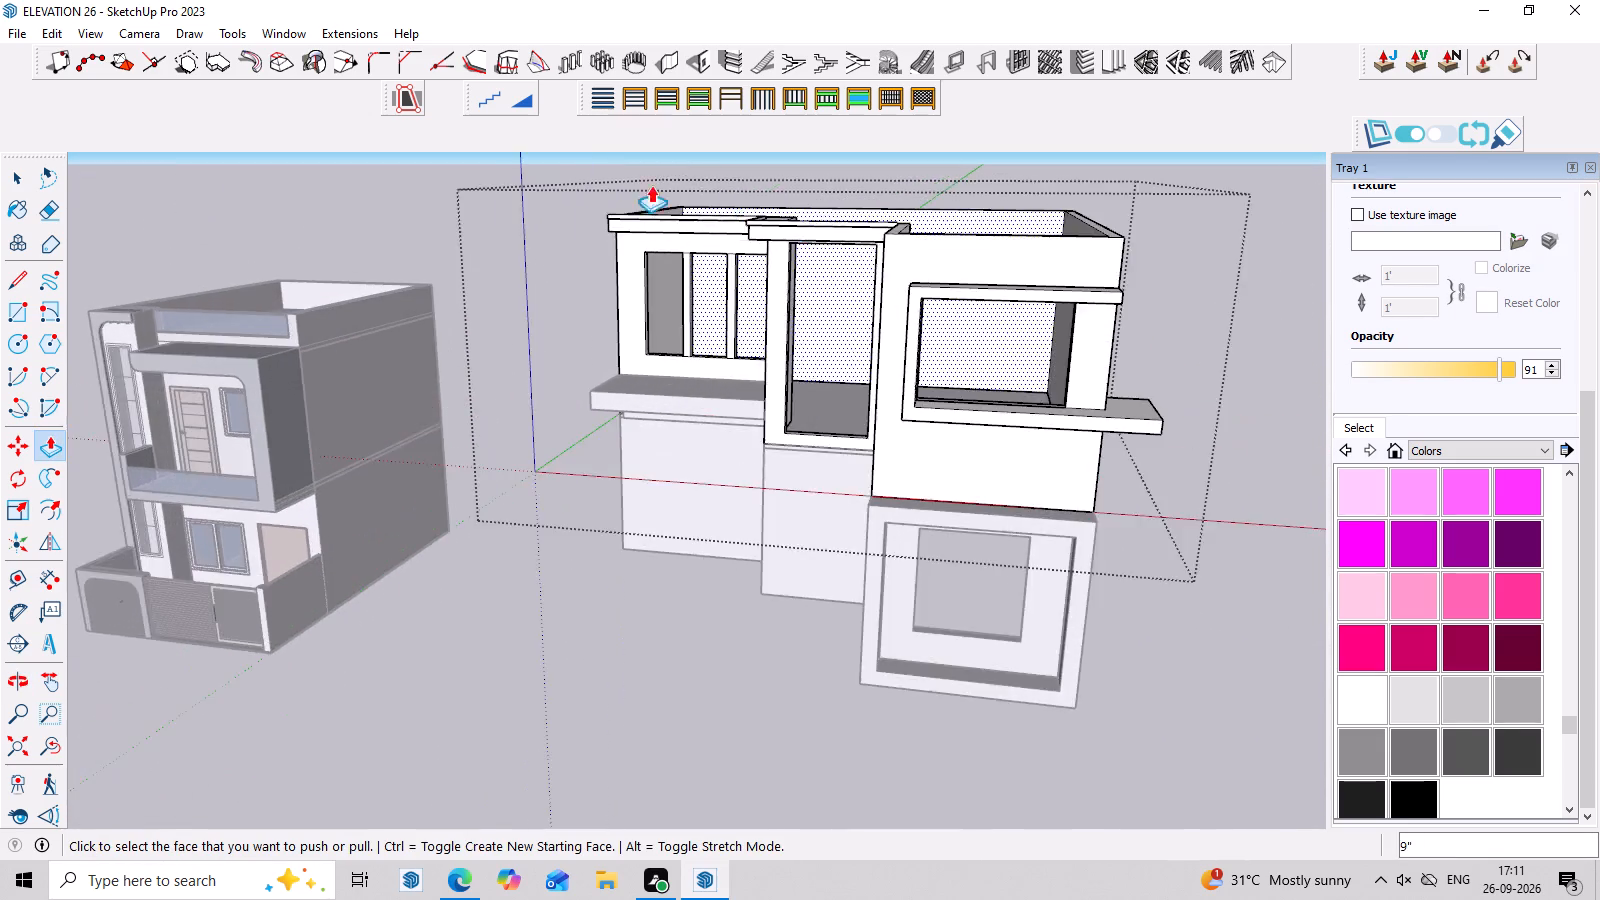
pyautogui.scroll(3, 651, 185)
pyautogui.moveTo(726, 276); pyautogui.dragTo(682, 234, button='middle')
pyautogui.scroll(3, 648, 226)
pyautogui.moveTo(597, 210); pyautogui.dragTo(760, 331, button='middle')
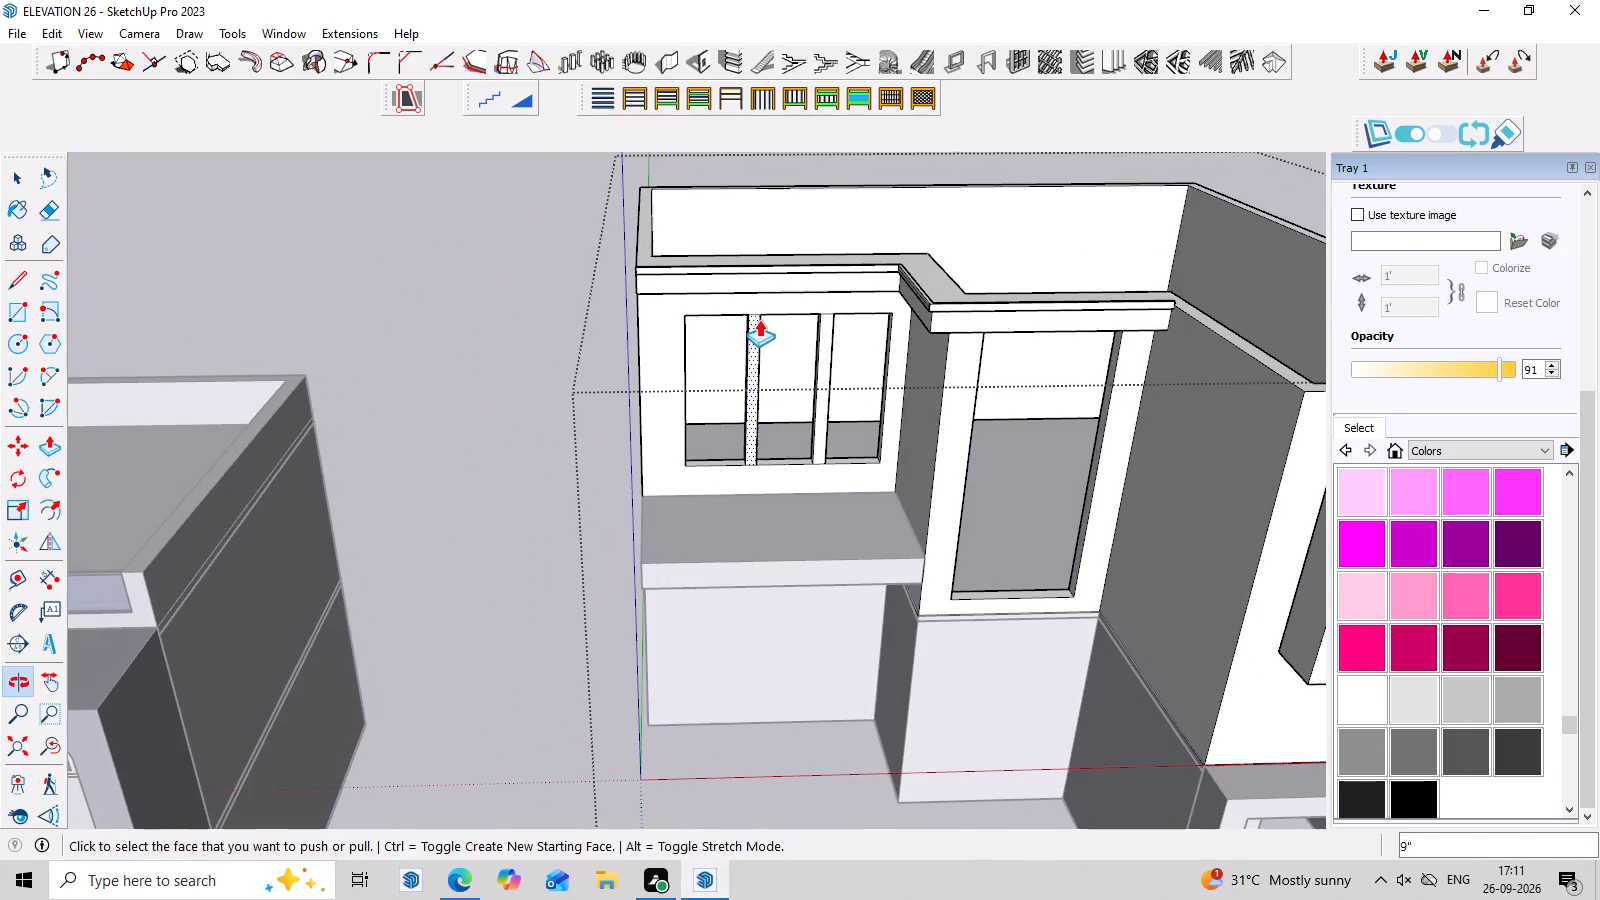
# Finish editing the upper-storey group and clear the selection.
pyautogui.press('Escape')
pyautogui.click(589, 220)
pyautogui.click(472, 198)
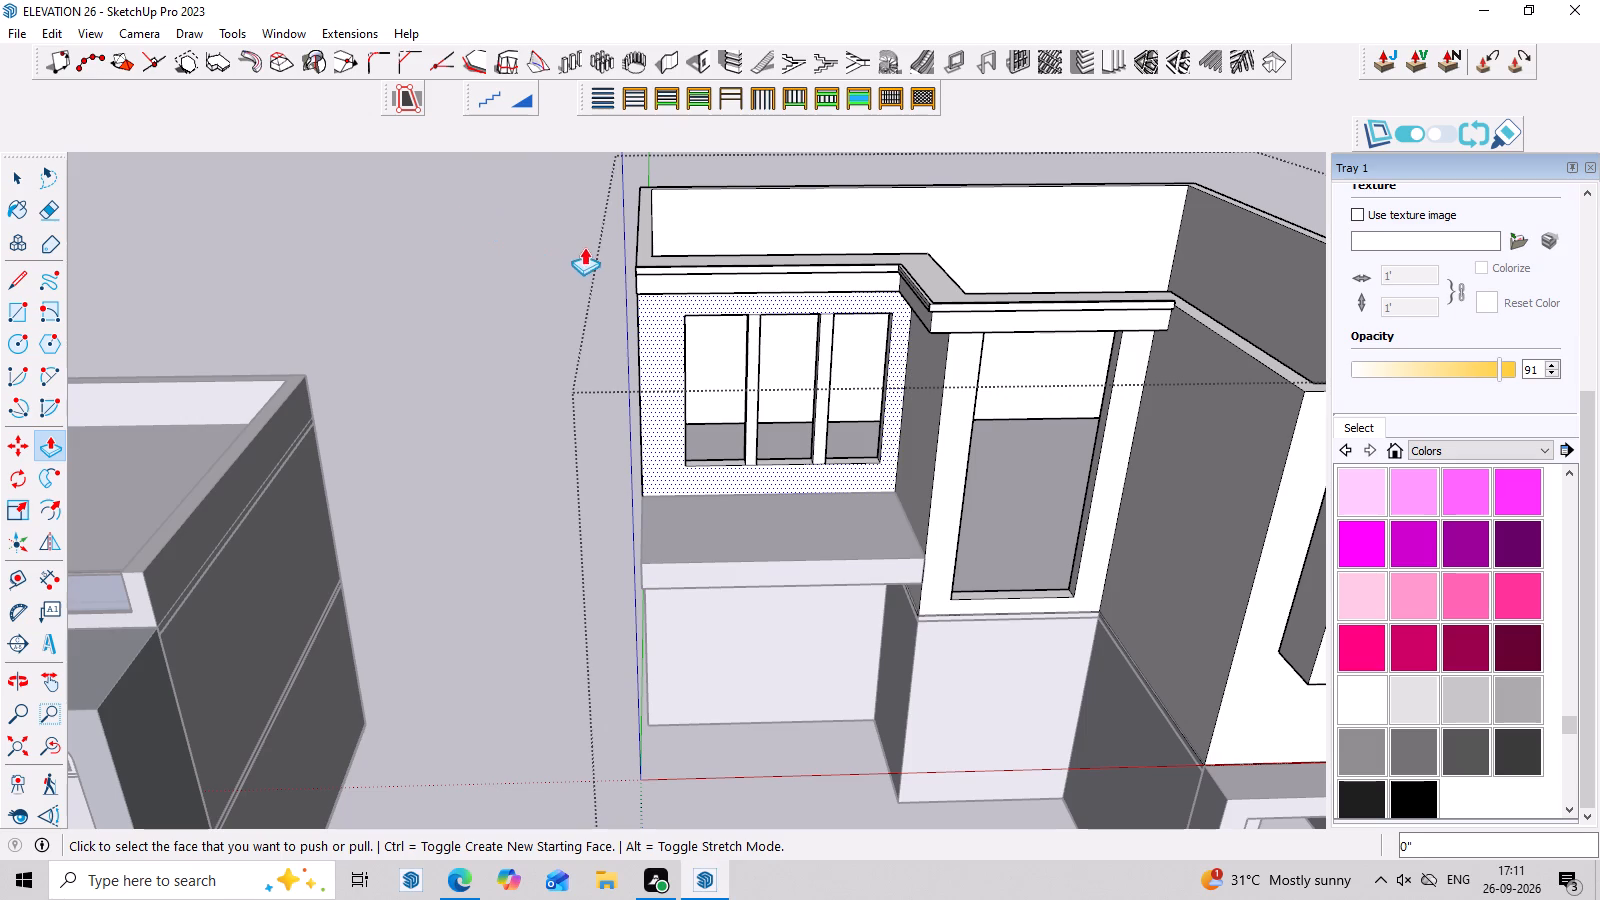
pyautogui.click(584, 247)
pyautogui.click(397, 171)
pyautogui.press('space')
pyautogui.click(496, 179)
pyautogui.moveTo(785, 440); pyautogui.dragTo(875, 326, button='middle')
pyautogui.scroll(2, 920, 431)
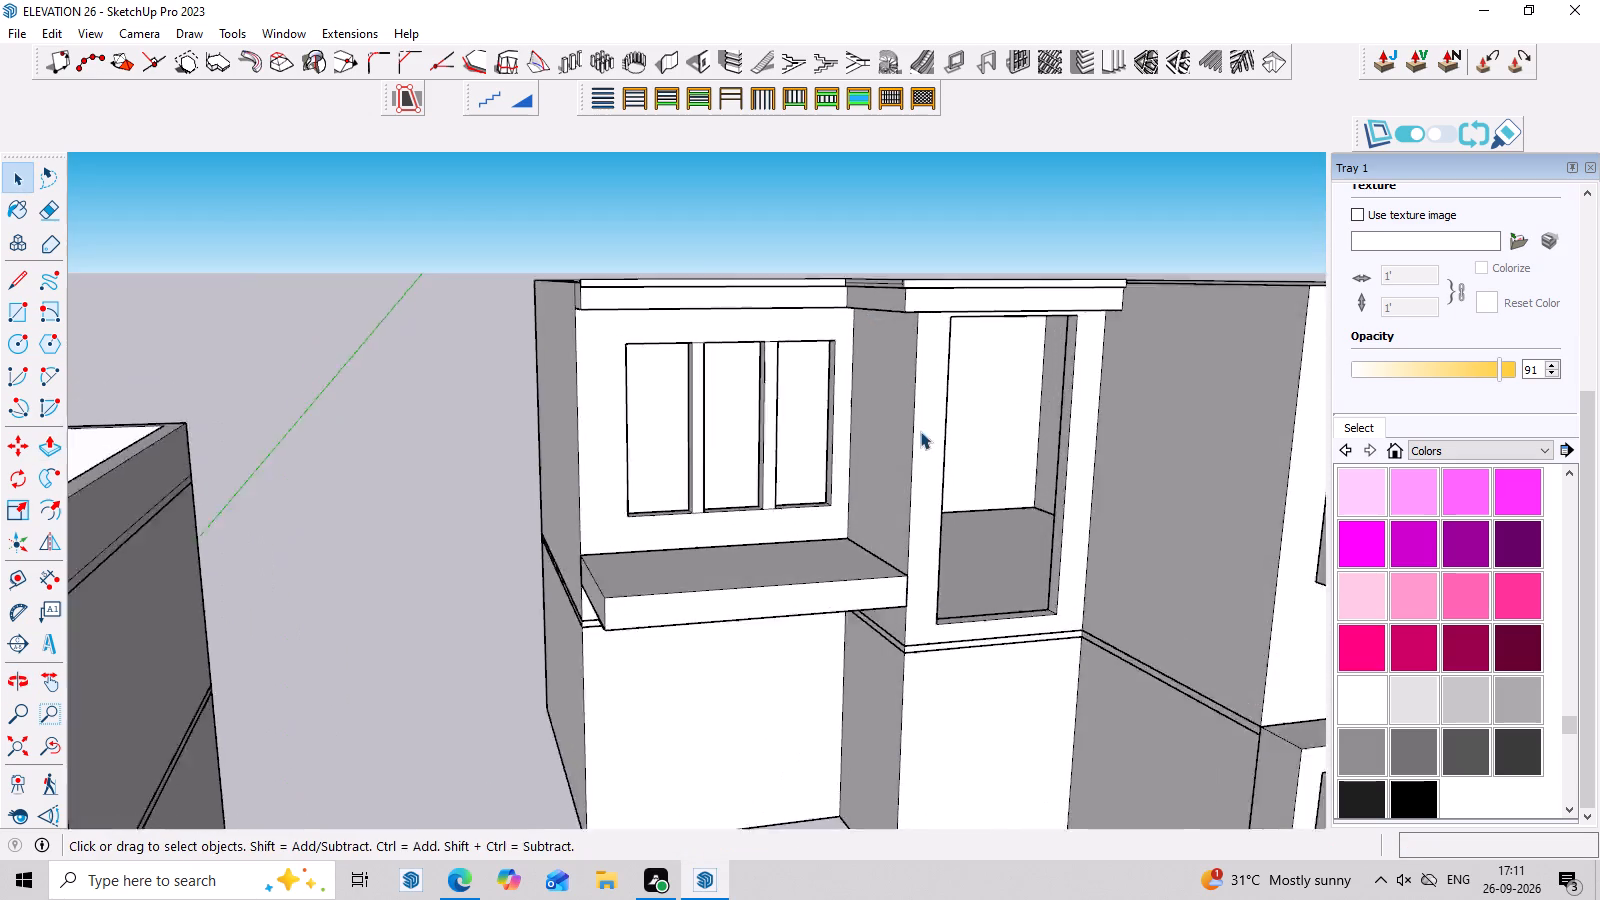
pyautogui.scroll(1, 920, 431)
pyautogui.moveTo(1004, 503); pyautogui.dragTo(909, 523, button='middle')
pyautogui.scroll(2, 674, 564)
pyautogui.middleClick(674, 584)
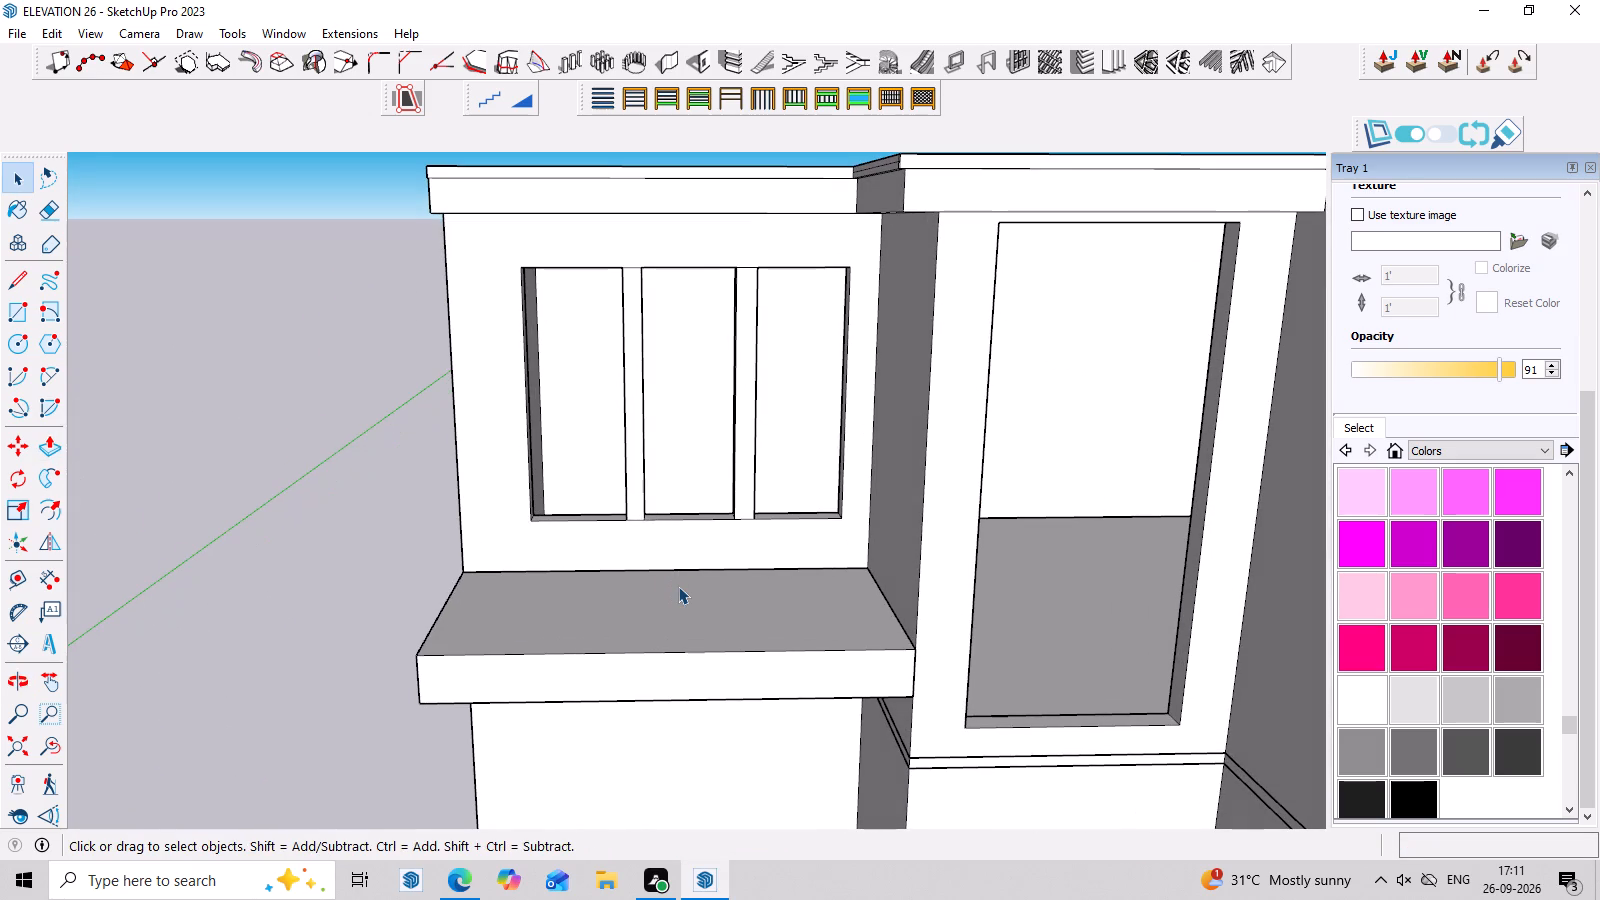
# Draw a rectangle about 1' 6" by 1' 1" on the ledge top below the three-panel window, near its outer end.
pyautogui.moveTo(679, 586); pyautogui.dragTo(685, 631, button='middle')
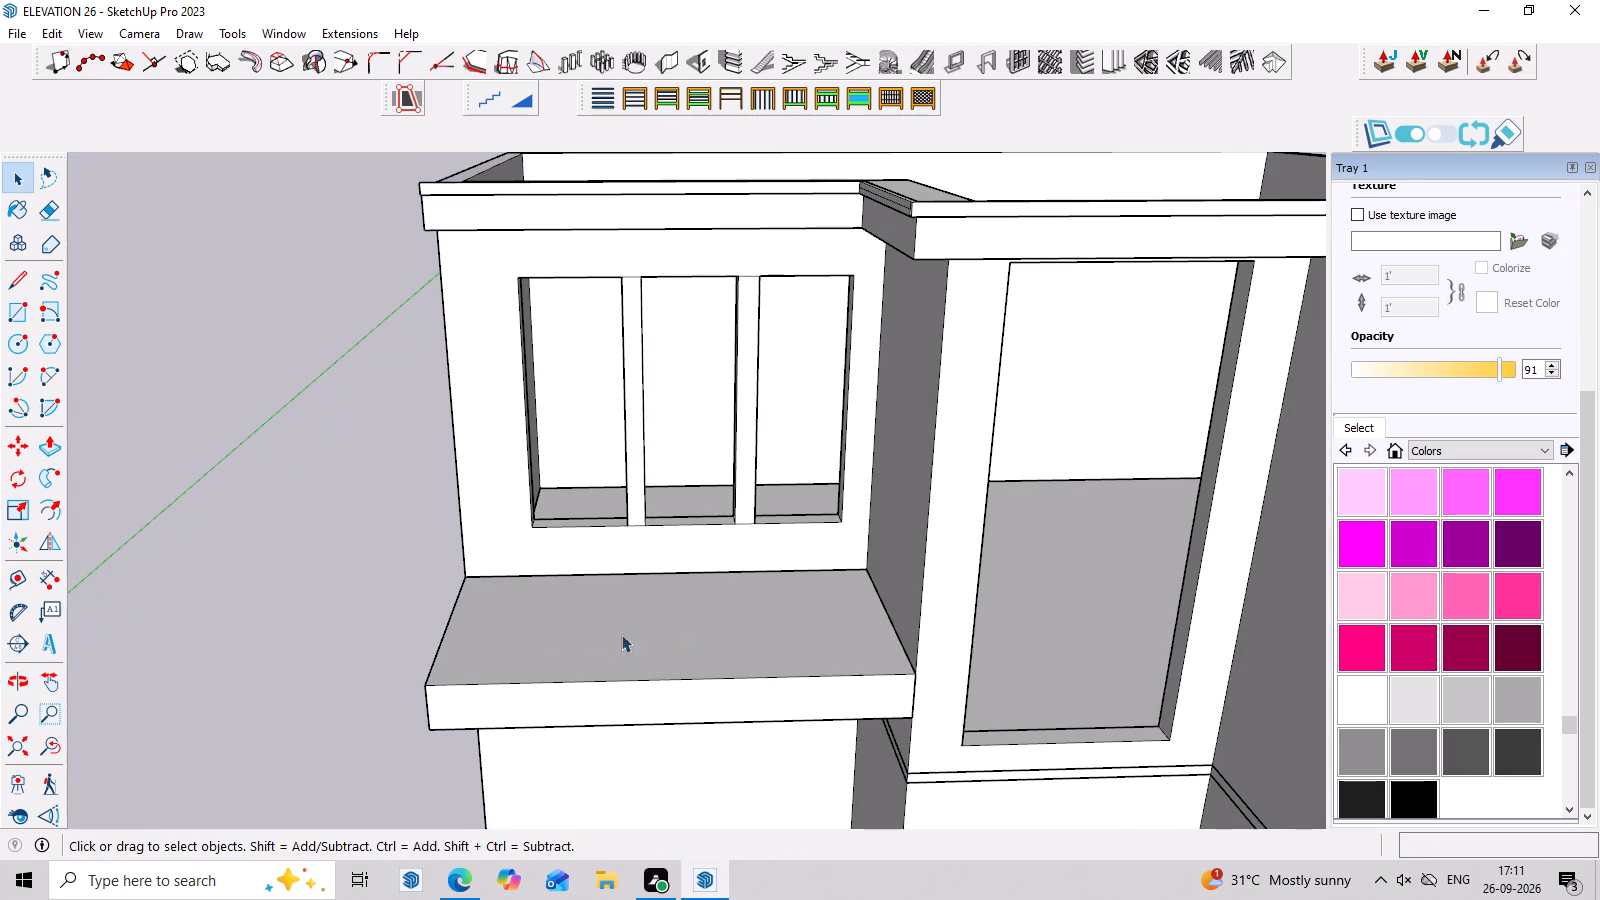
pyautogui.press('r')
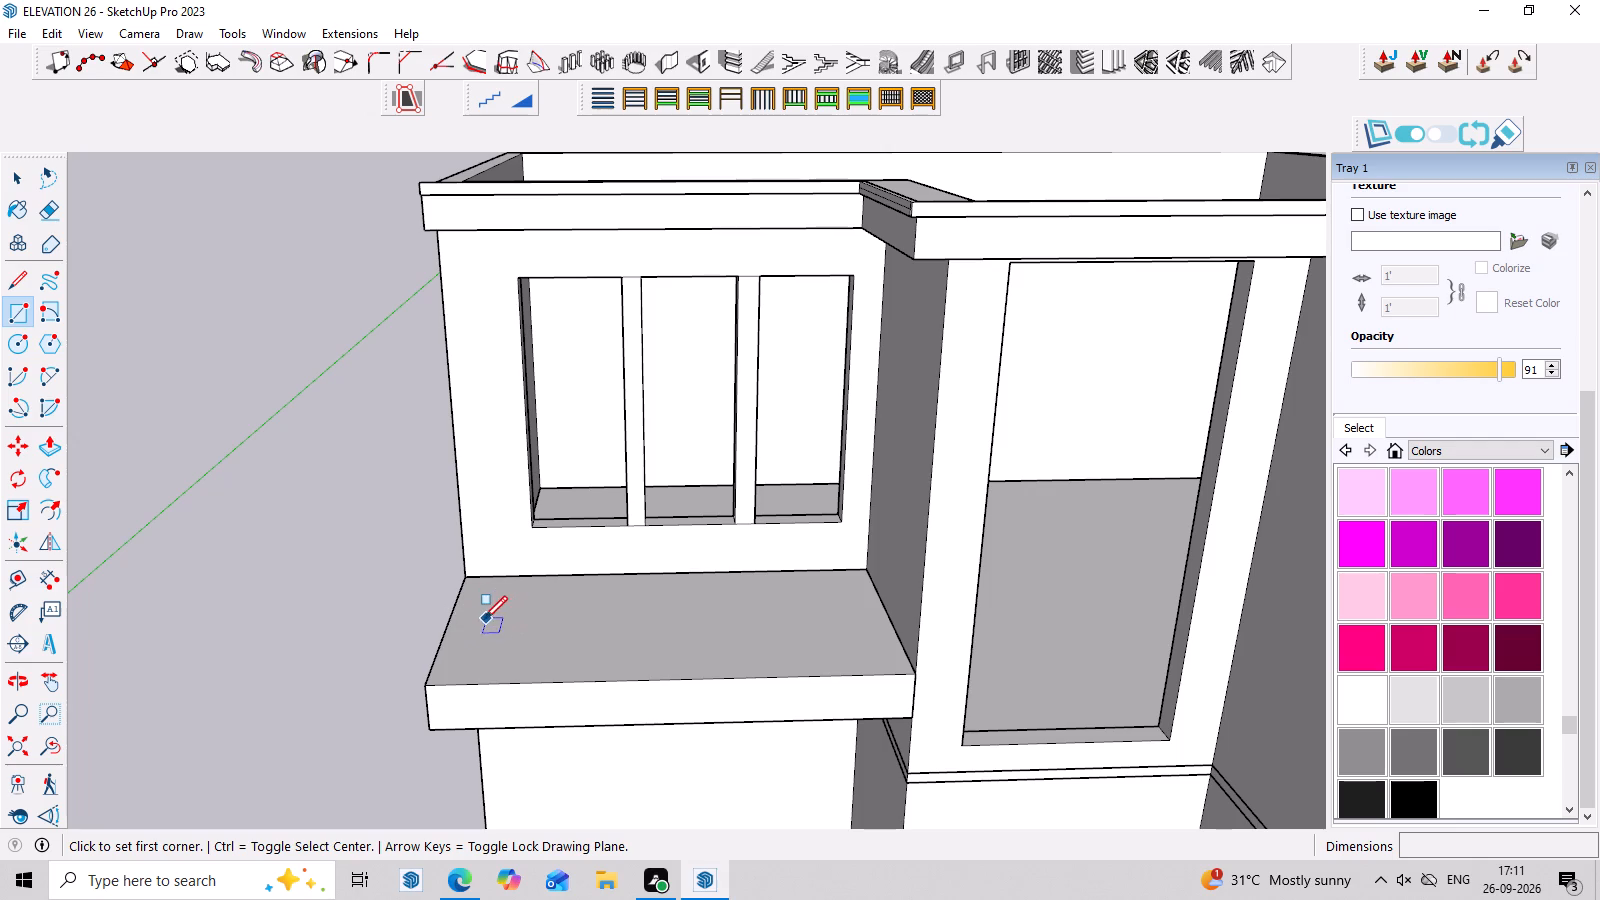
pyautogui.click(477, 621)
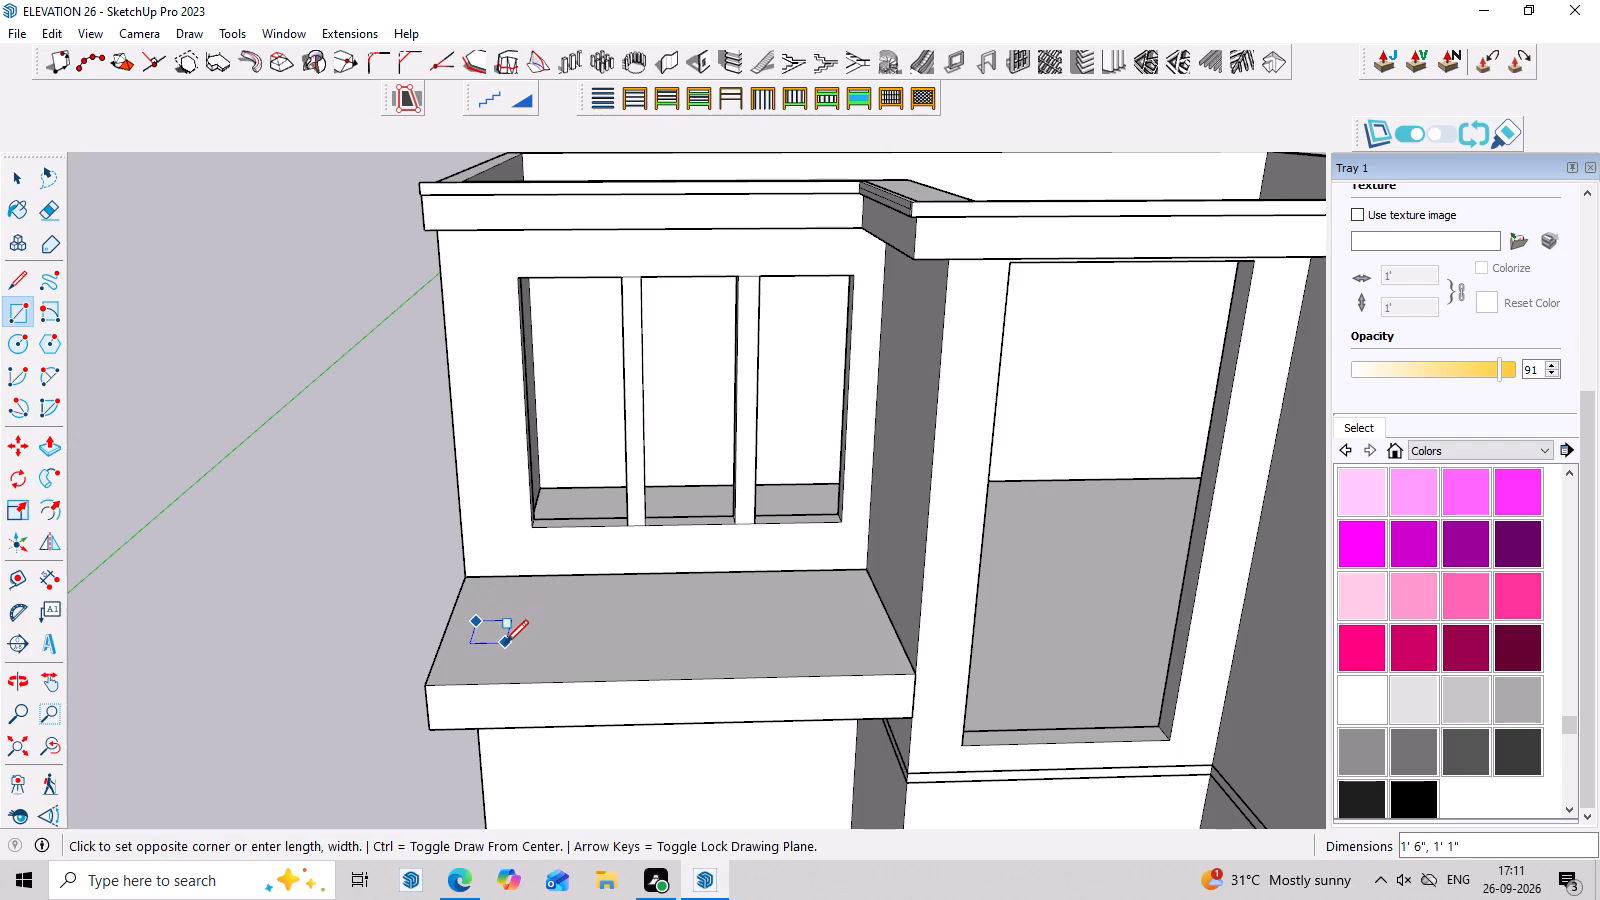
pyautogui.click(505, 643)
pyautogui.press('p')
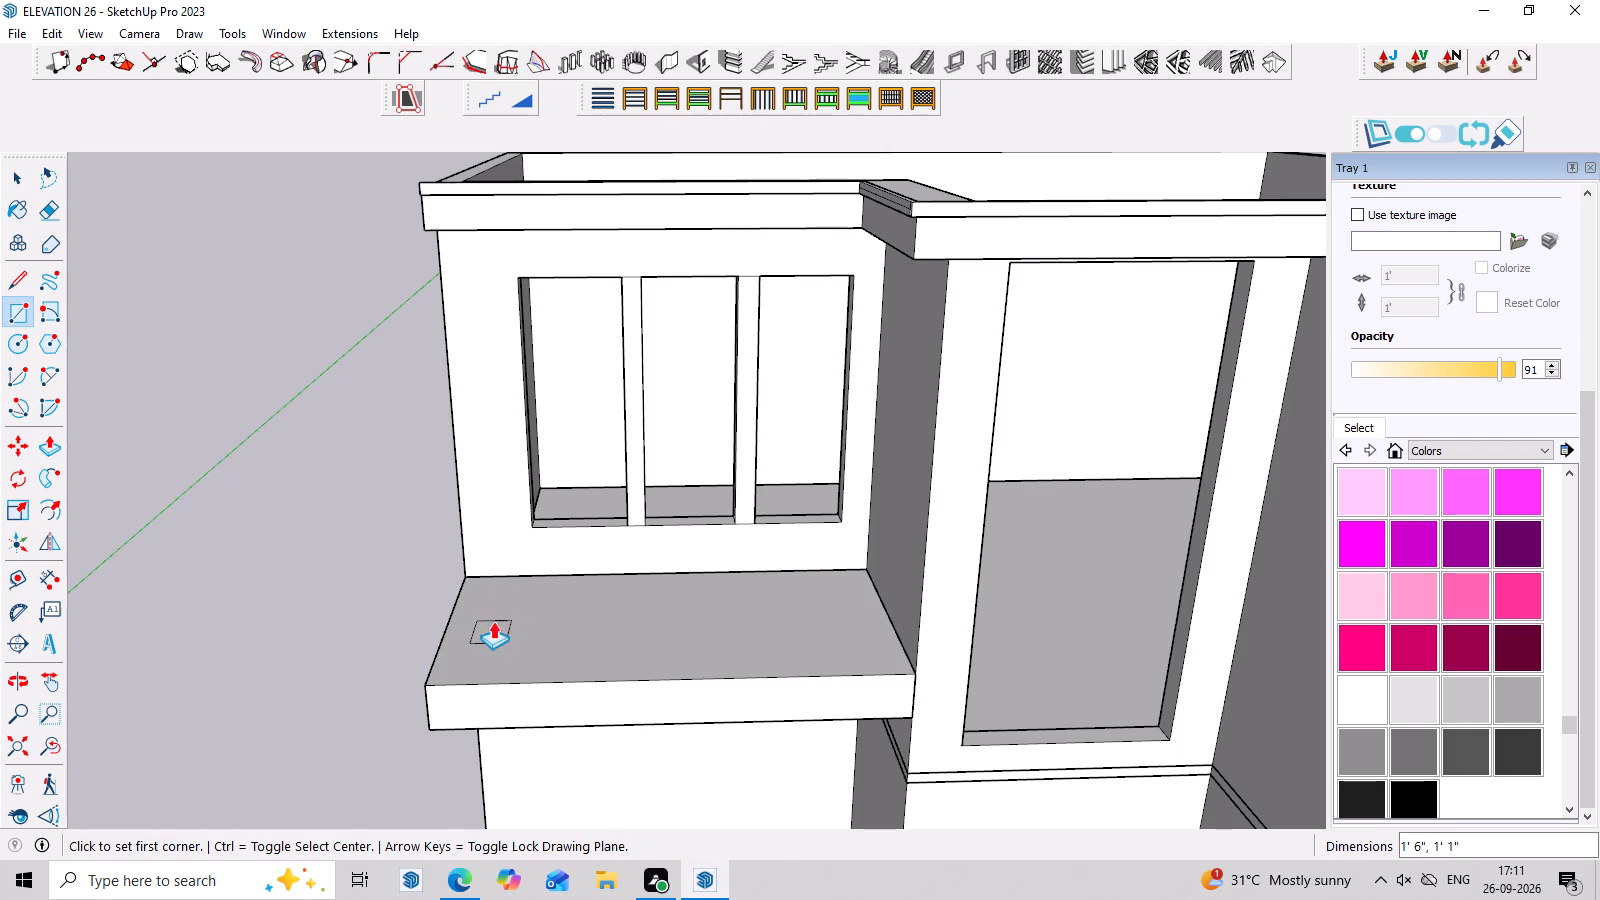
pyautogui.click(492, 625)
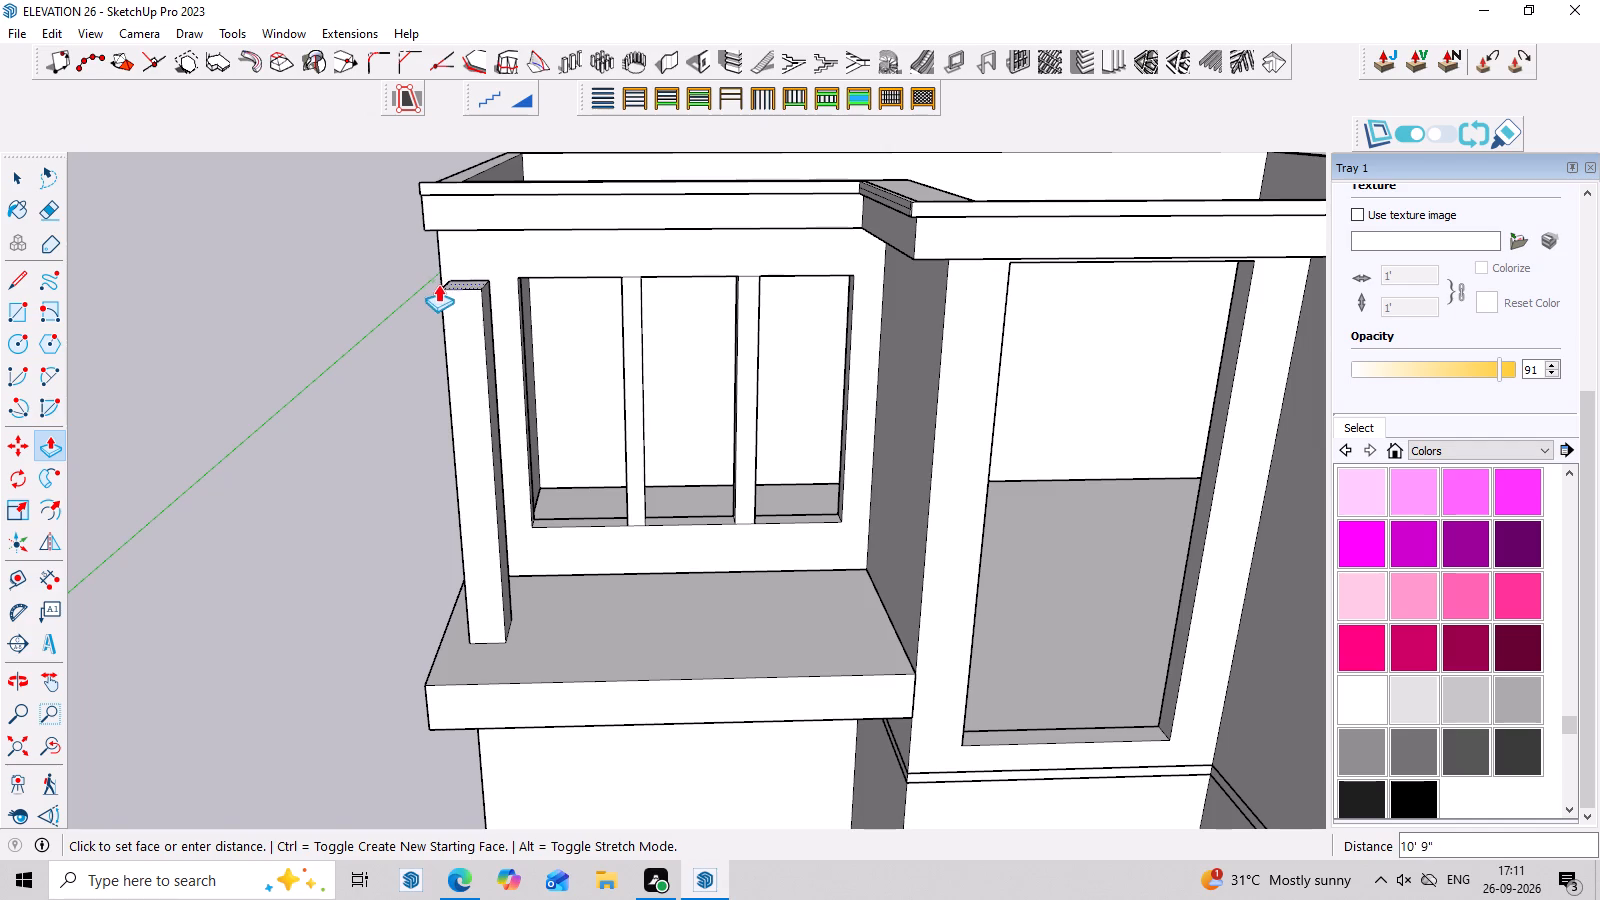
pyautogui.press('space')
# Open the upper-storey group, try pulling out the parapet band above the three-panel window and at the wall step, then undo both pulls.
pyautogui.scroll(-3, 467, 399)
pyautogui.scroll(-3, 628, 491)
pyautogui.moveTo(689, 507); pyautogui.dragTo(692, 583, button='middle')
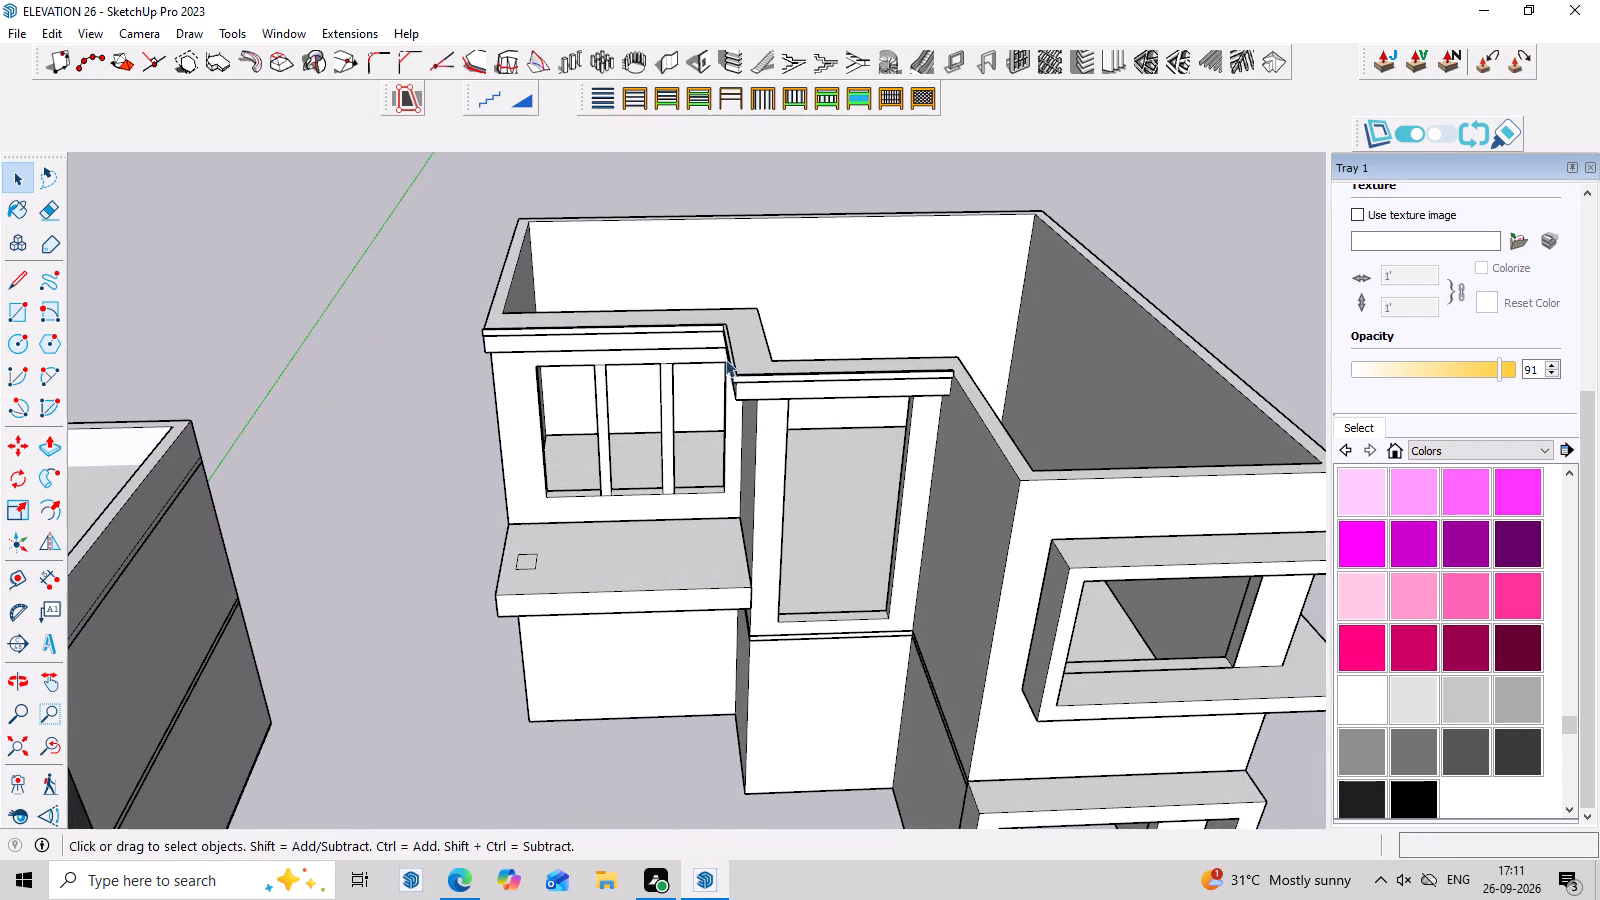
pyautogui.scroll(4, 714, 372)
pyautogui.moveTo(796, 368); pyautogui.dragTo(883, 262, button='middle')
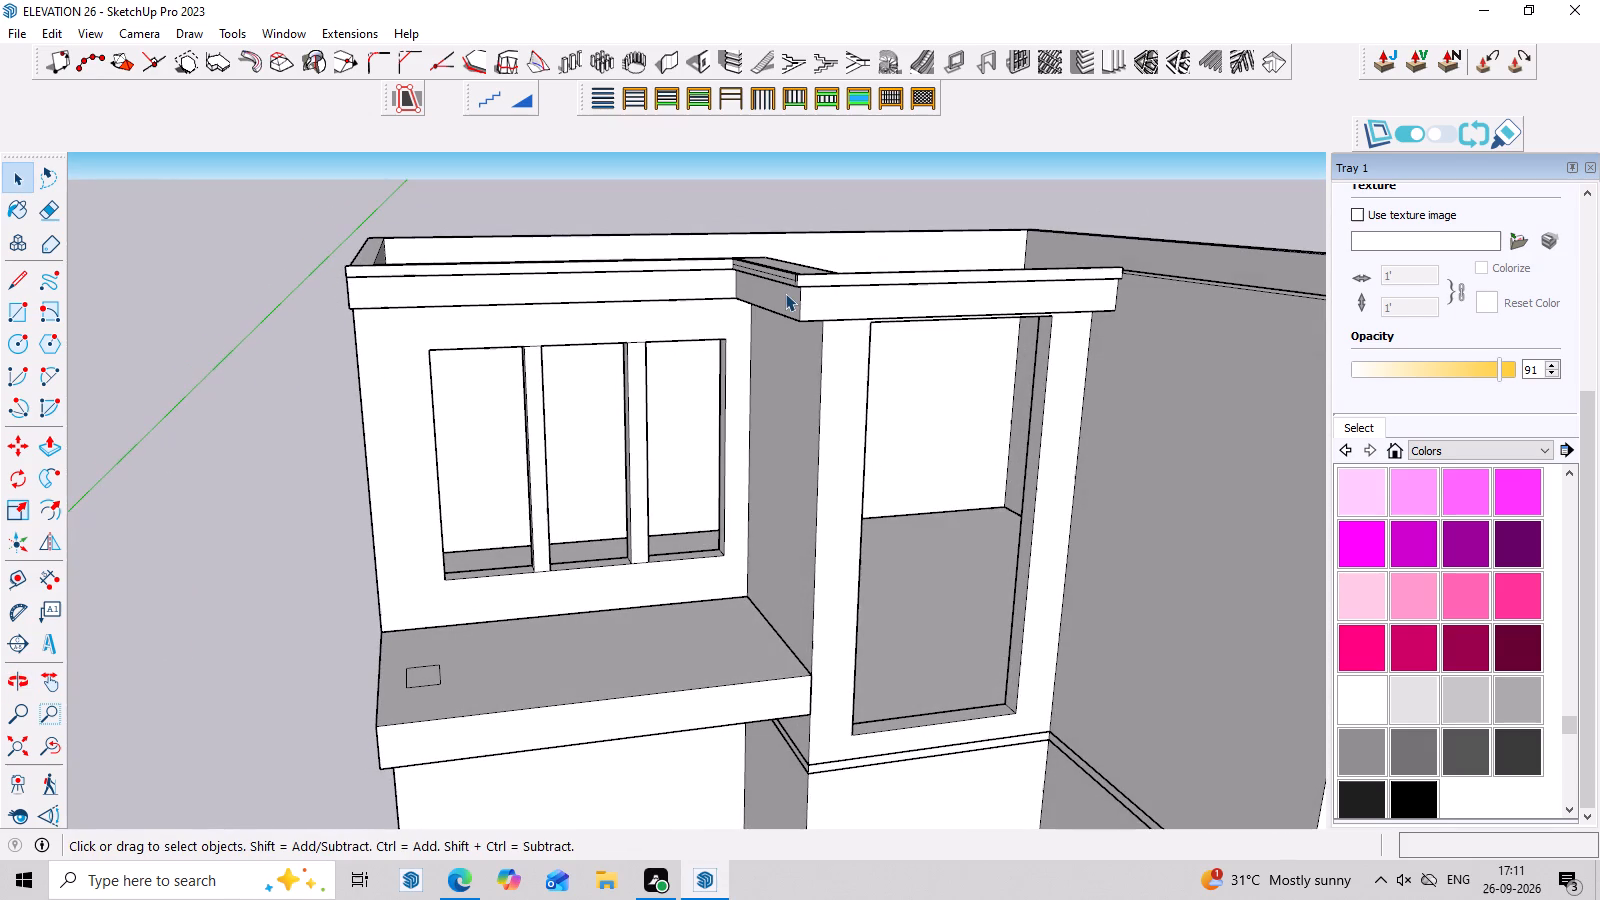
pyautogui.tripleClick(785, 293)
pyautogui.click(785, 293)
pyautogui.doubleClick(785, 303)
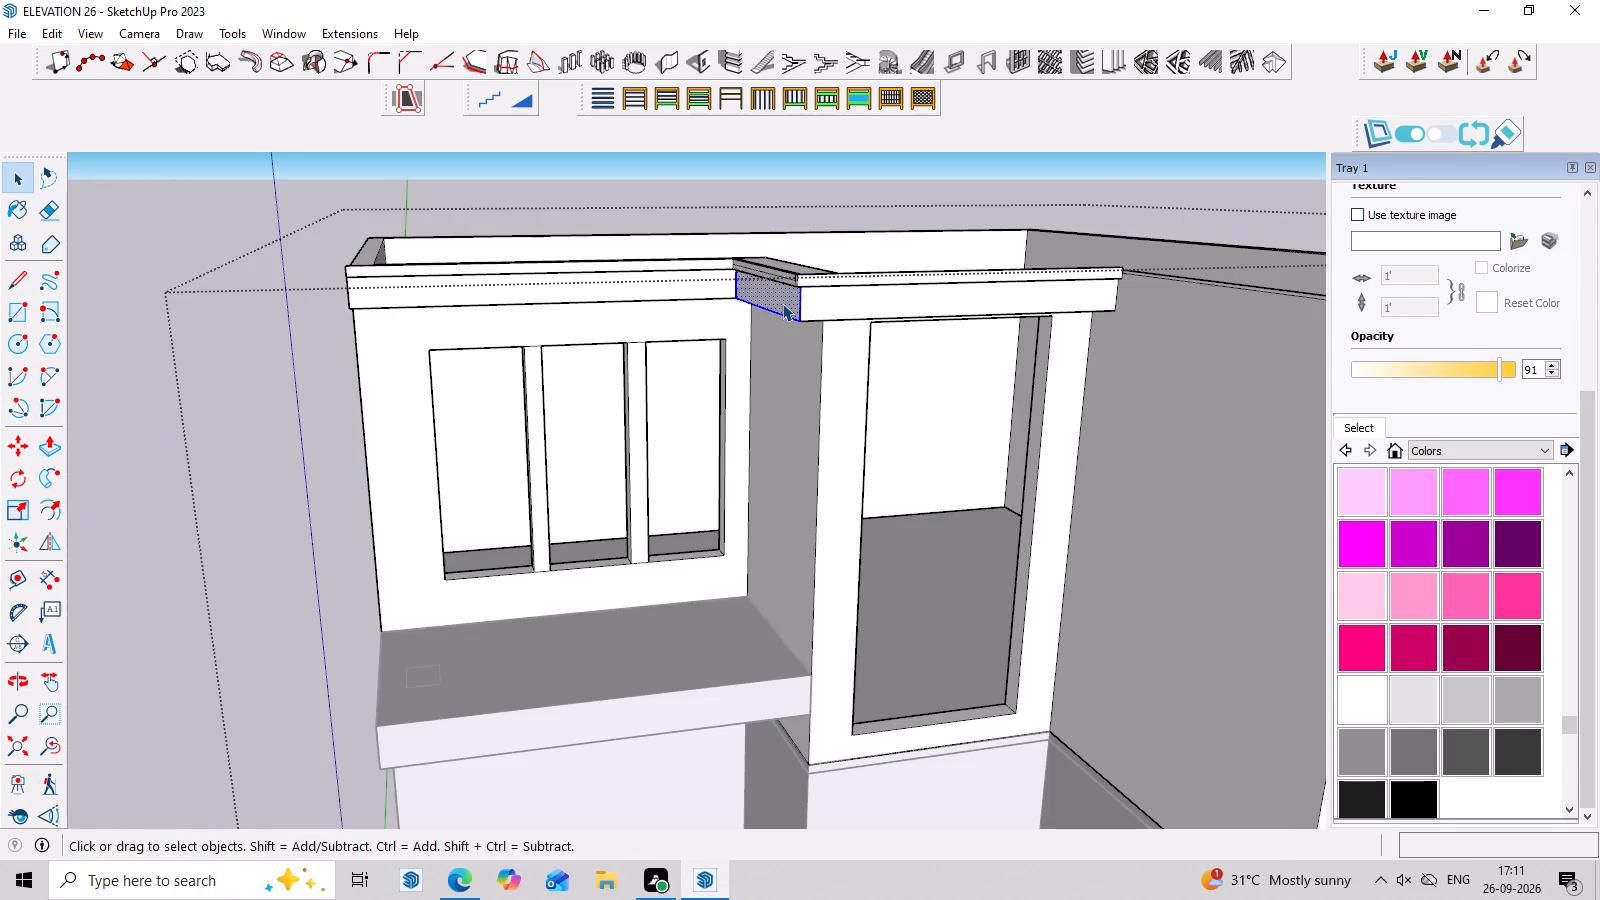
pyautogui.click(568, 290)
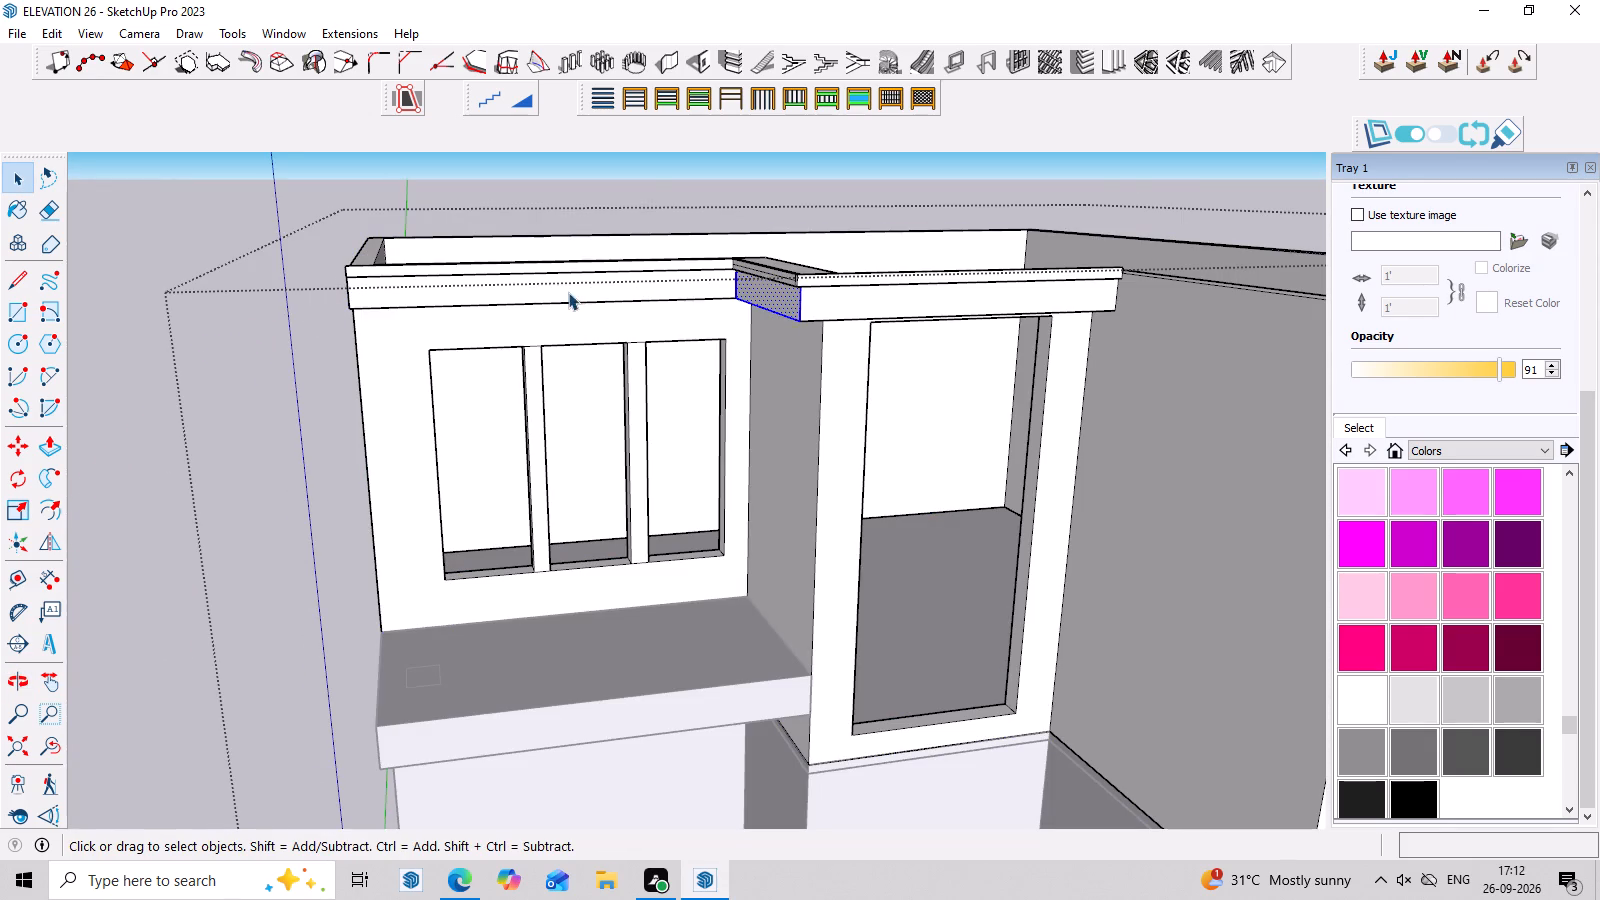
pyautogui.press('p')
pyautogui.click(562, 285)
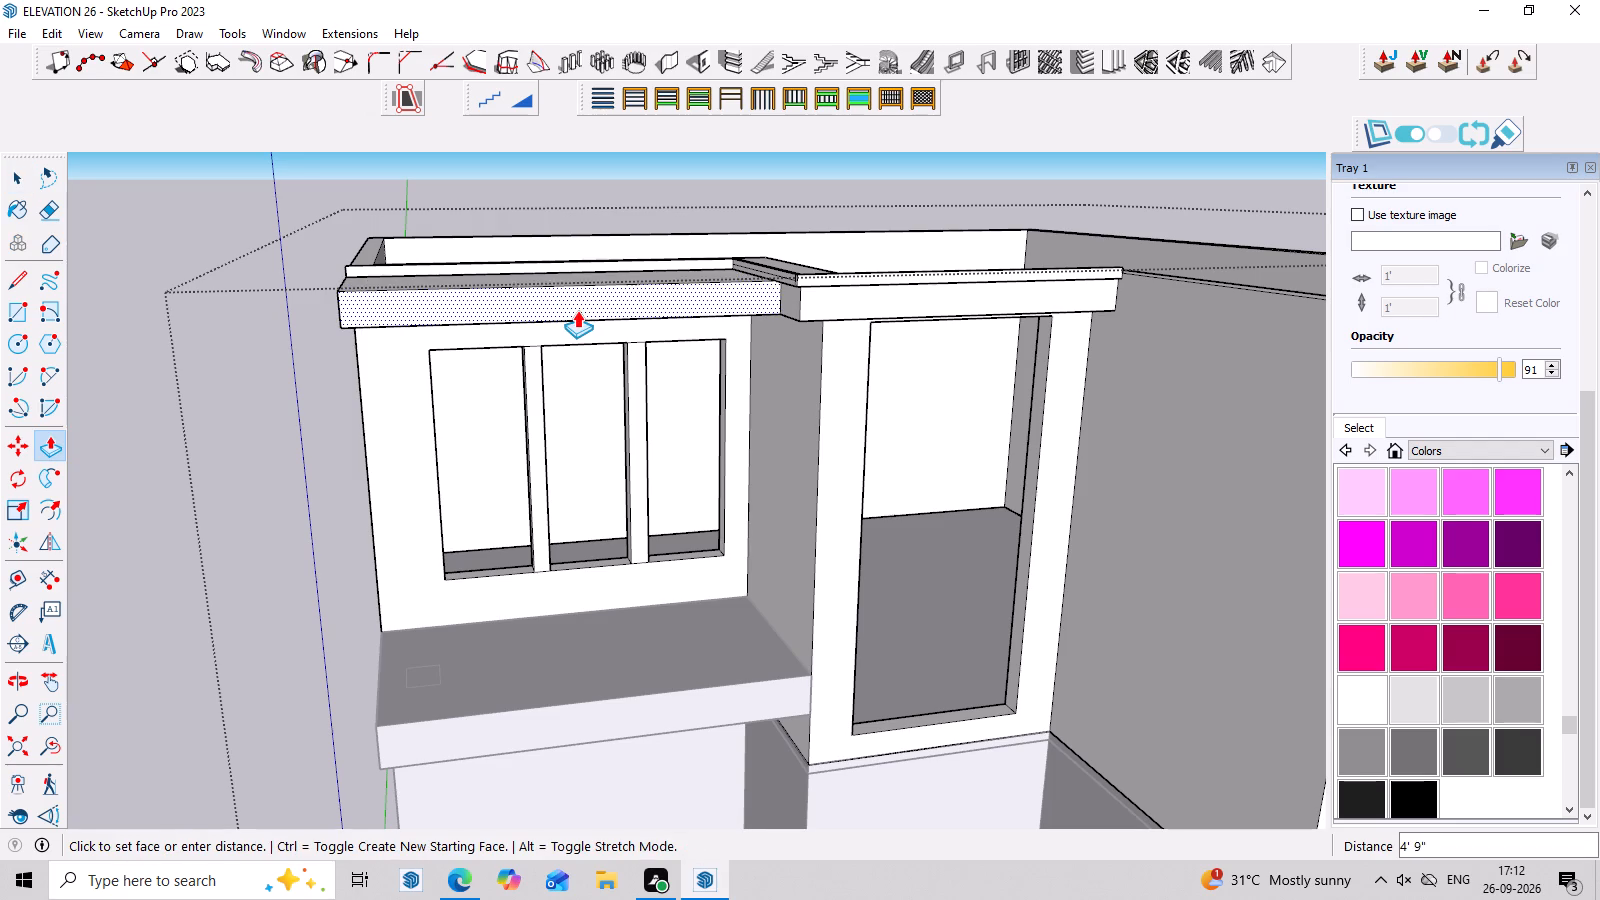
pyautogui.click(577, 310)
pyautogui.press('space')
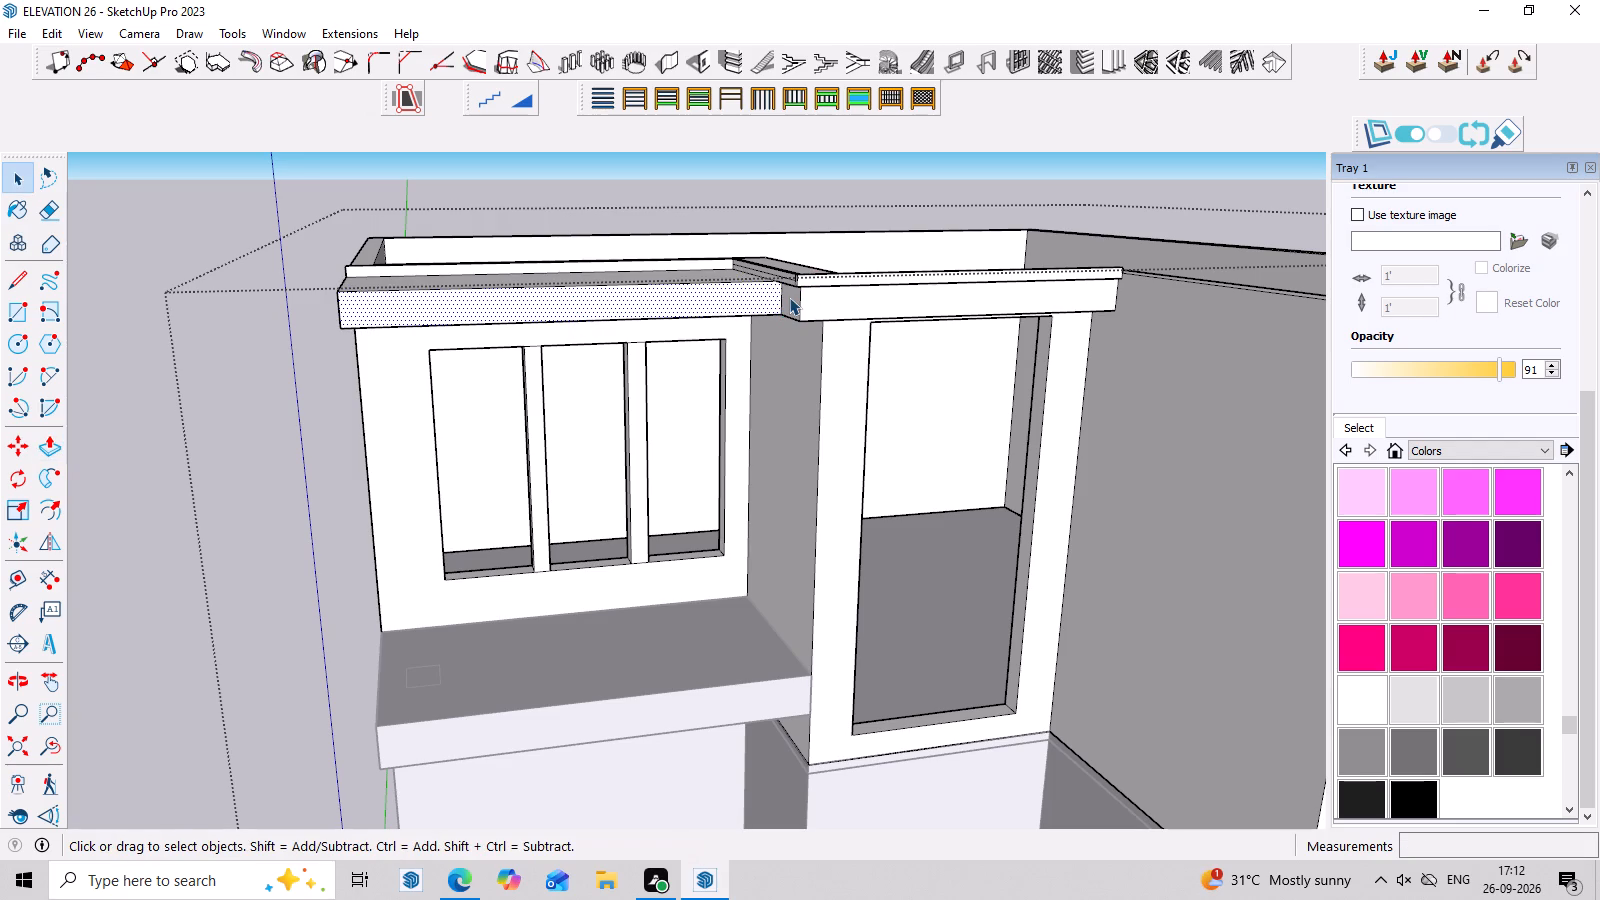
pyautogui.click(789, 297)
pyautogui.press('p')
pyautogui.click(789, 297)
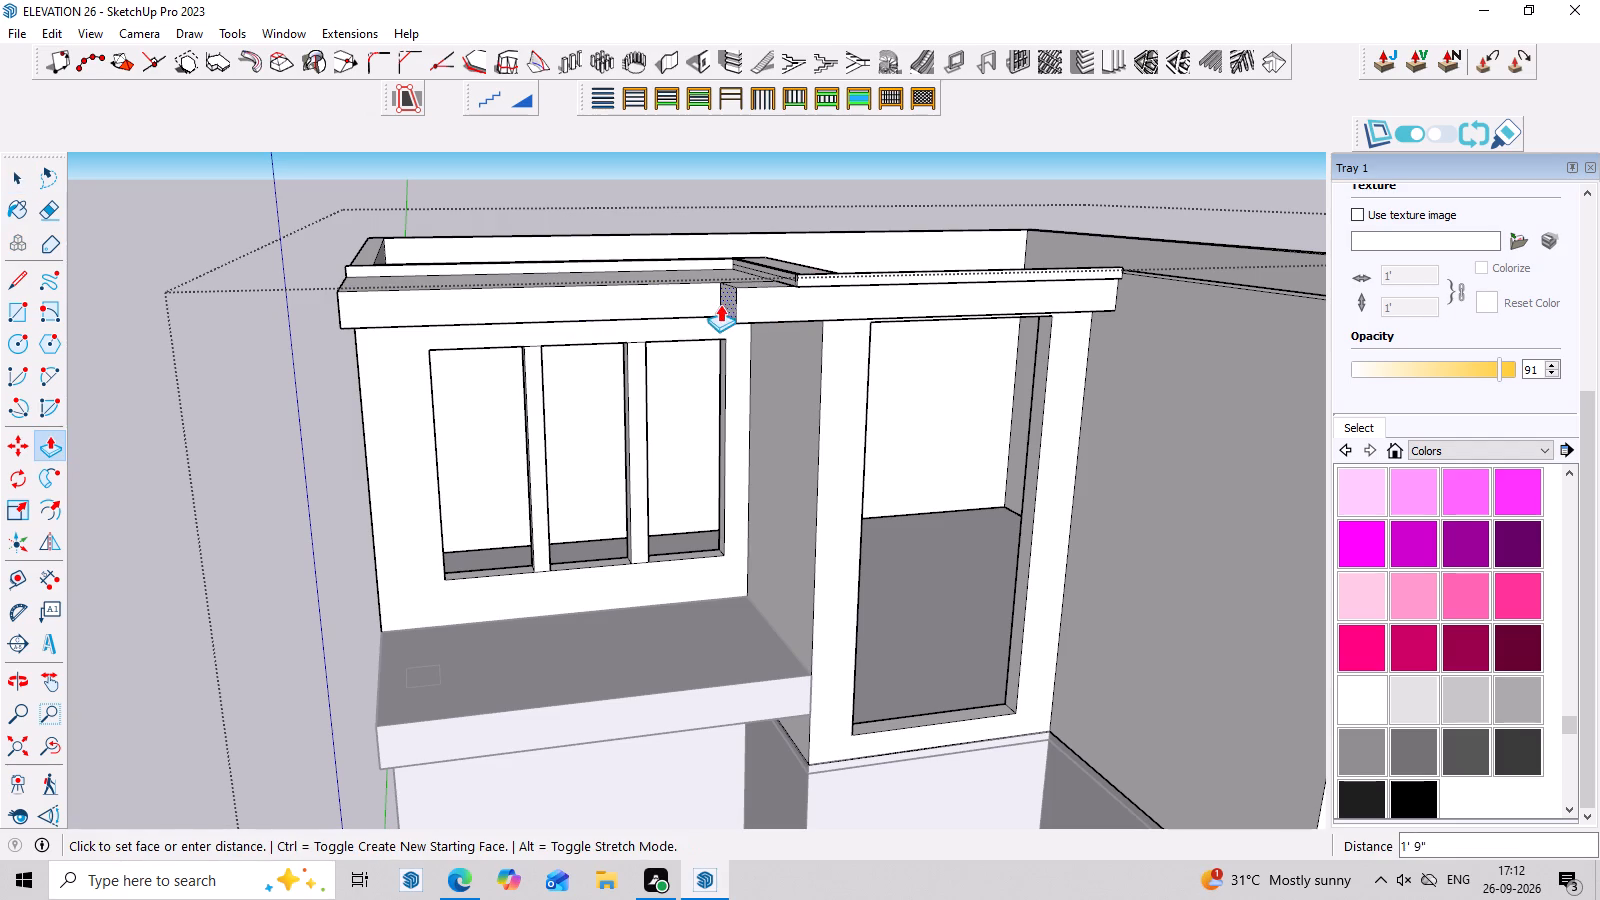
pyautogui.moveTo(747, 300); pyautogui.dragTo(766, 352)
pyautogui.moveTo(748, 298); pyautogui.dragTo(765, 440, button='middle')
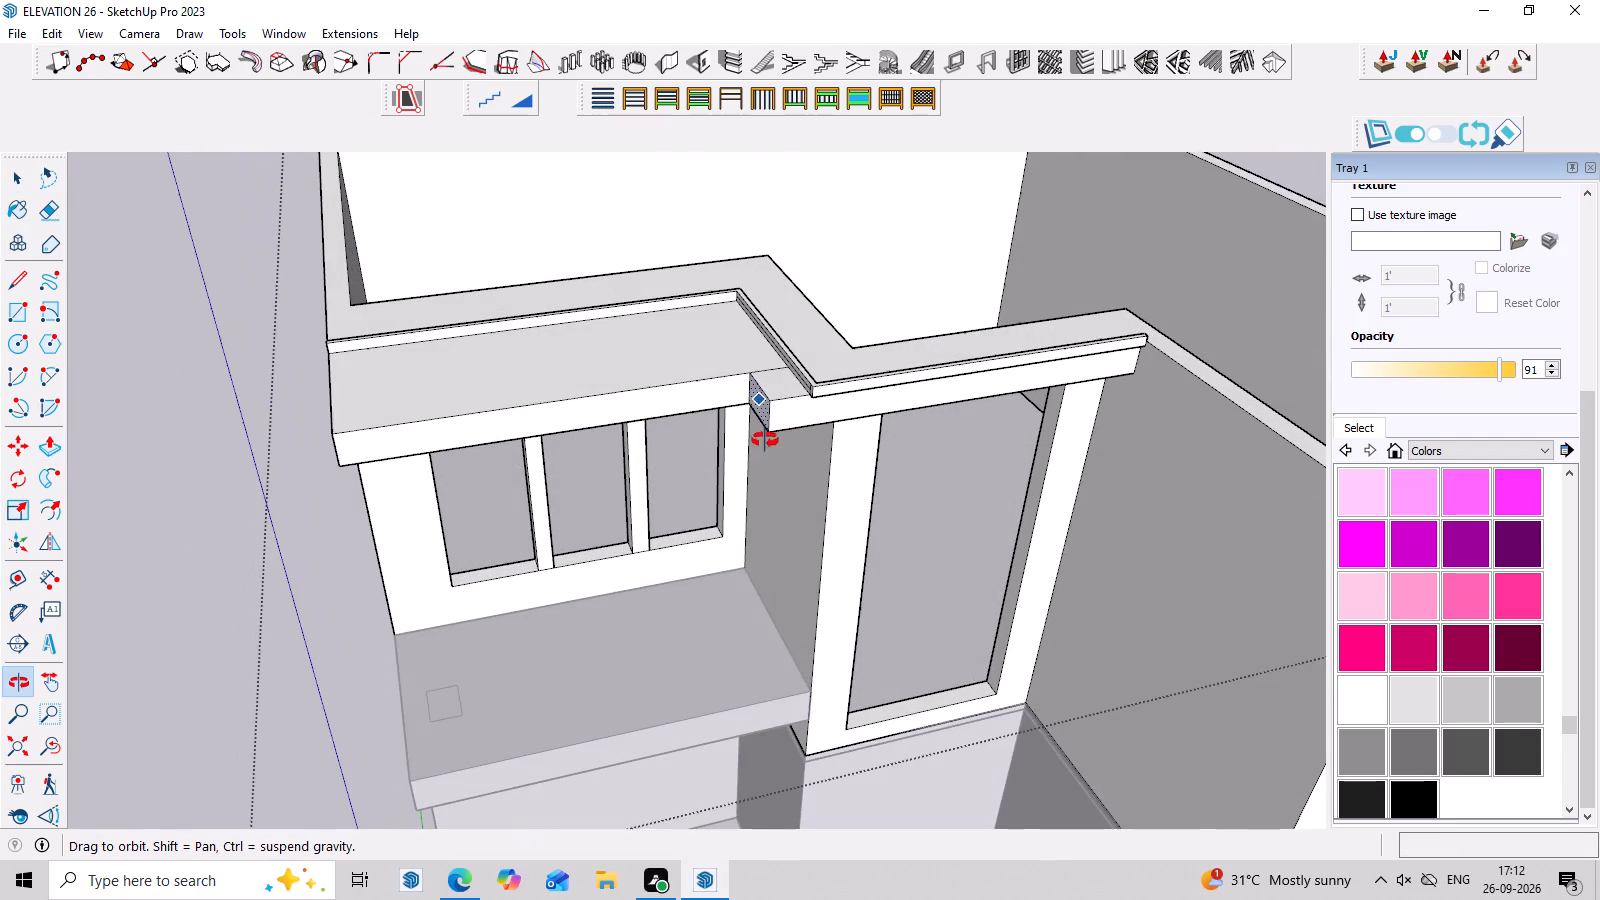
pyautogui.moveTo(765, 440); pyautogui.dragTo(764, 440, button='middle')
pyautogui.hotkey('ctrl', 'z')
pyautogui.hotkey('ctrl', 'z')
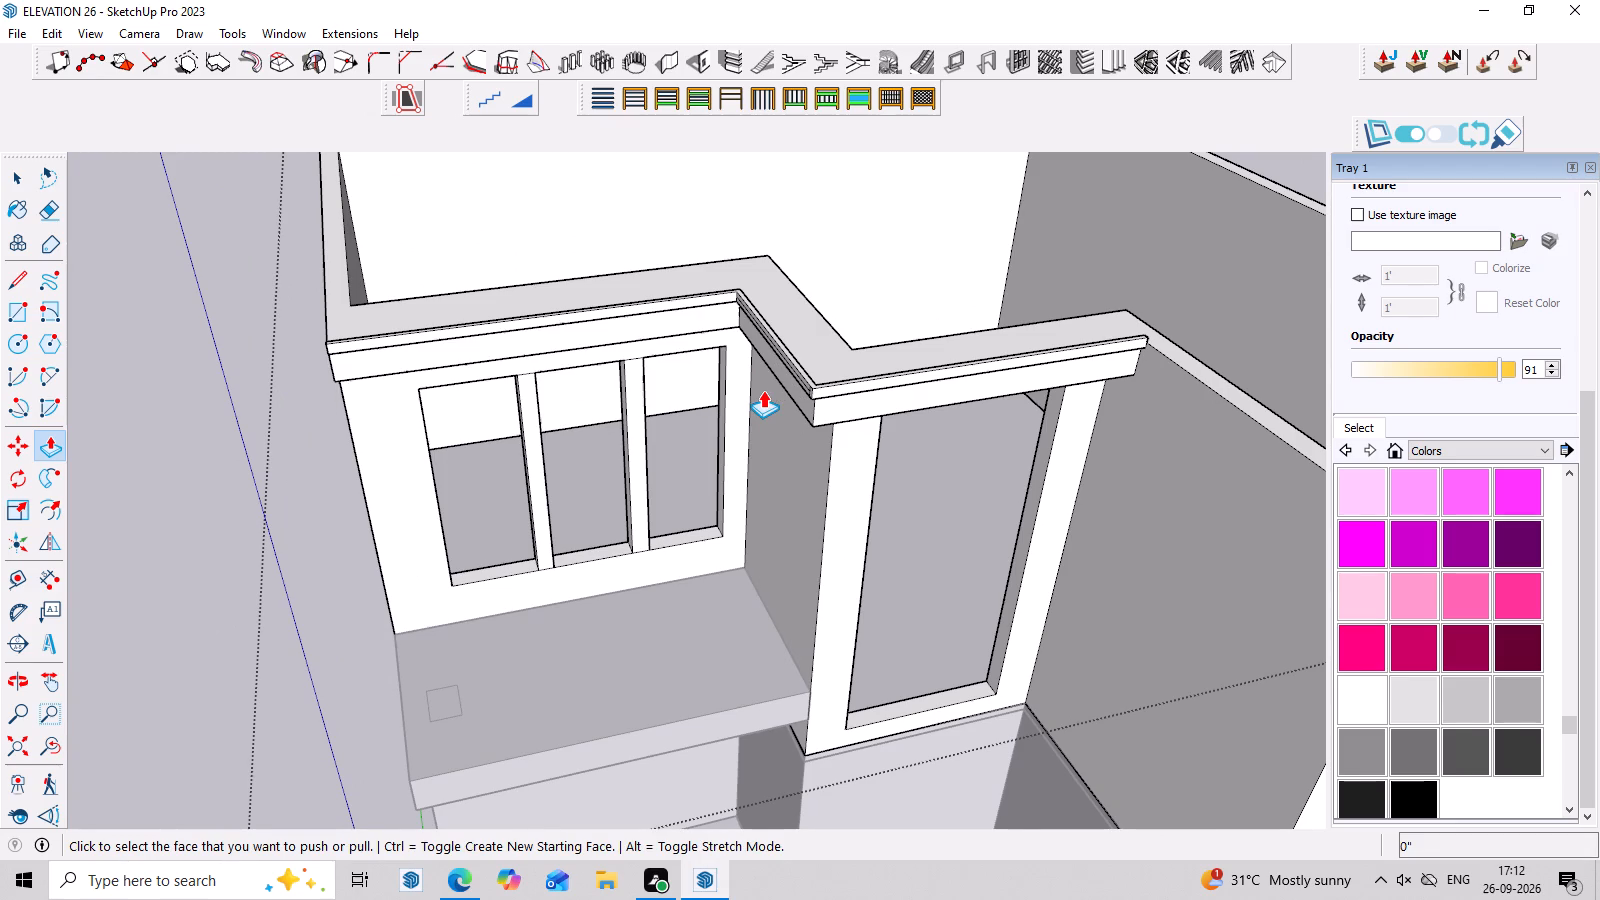
# Pull the parapet band's side face at the step between the two front walls out about 1' 1".
pyautogui.click(767, 362)
pyautogui.press('space')
pyautogui.click(782, 374)
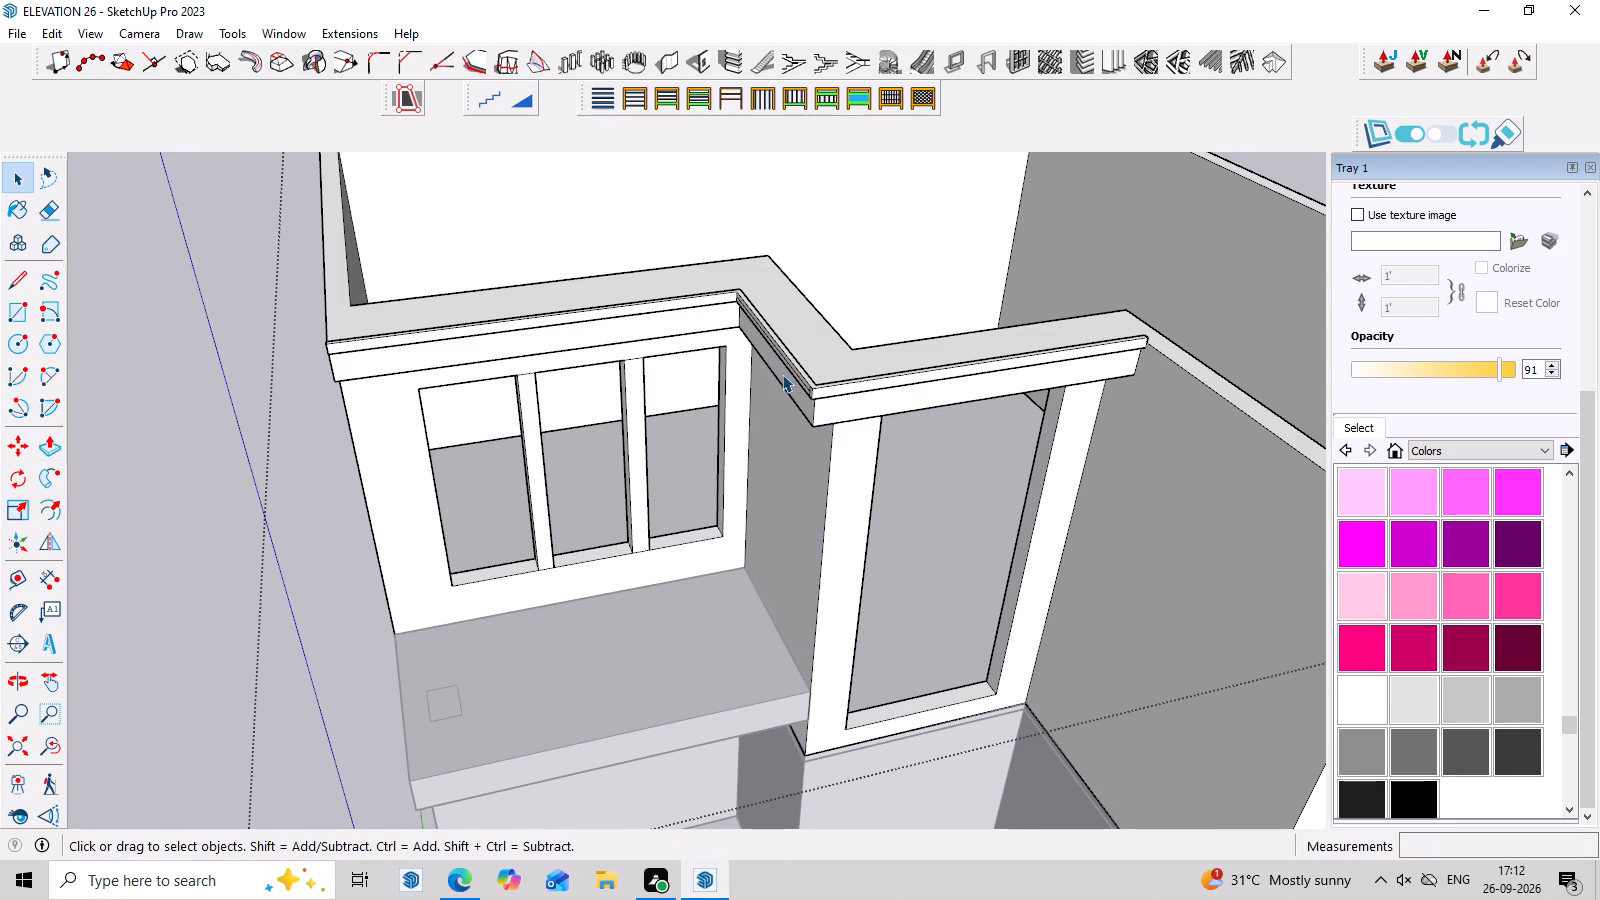
pyautogui.doubleClick(782, 374)
pyautogui.doubleClick(782, 374)
pyautogui.click(791, 371)
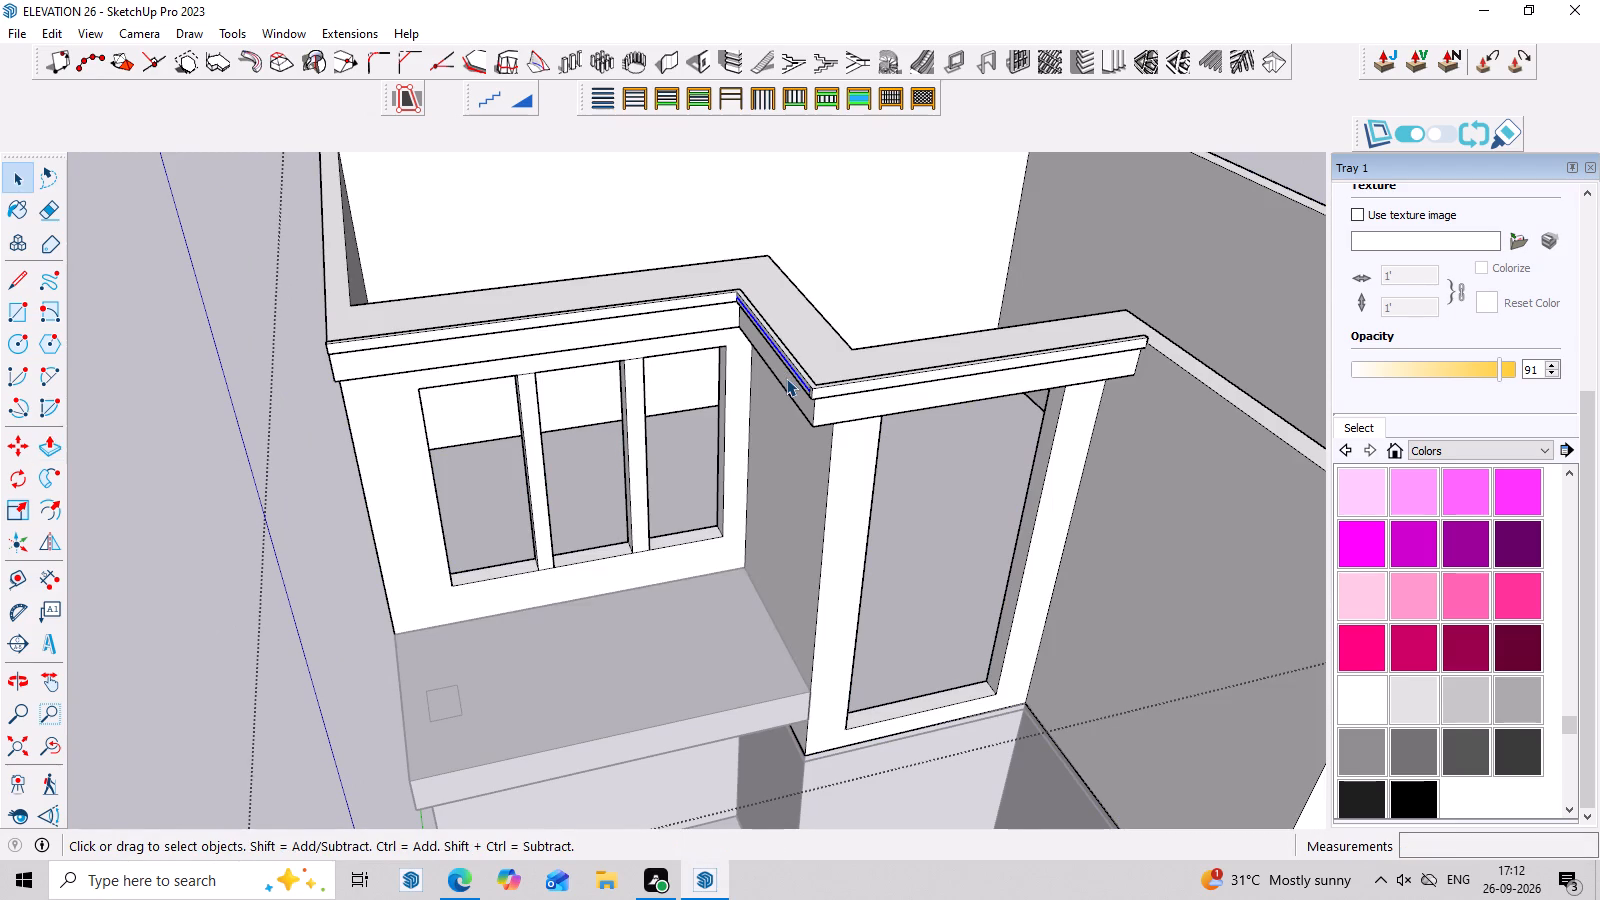
pyautogui.click(786, 378)
pyautogui.doubleClick(786, 378)
pyautogui.scroll(3, 786, 378)
pyautogui.doubleClick(786, 378)
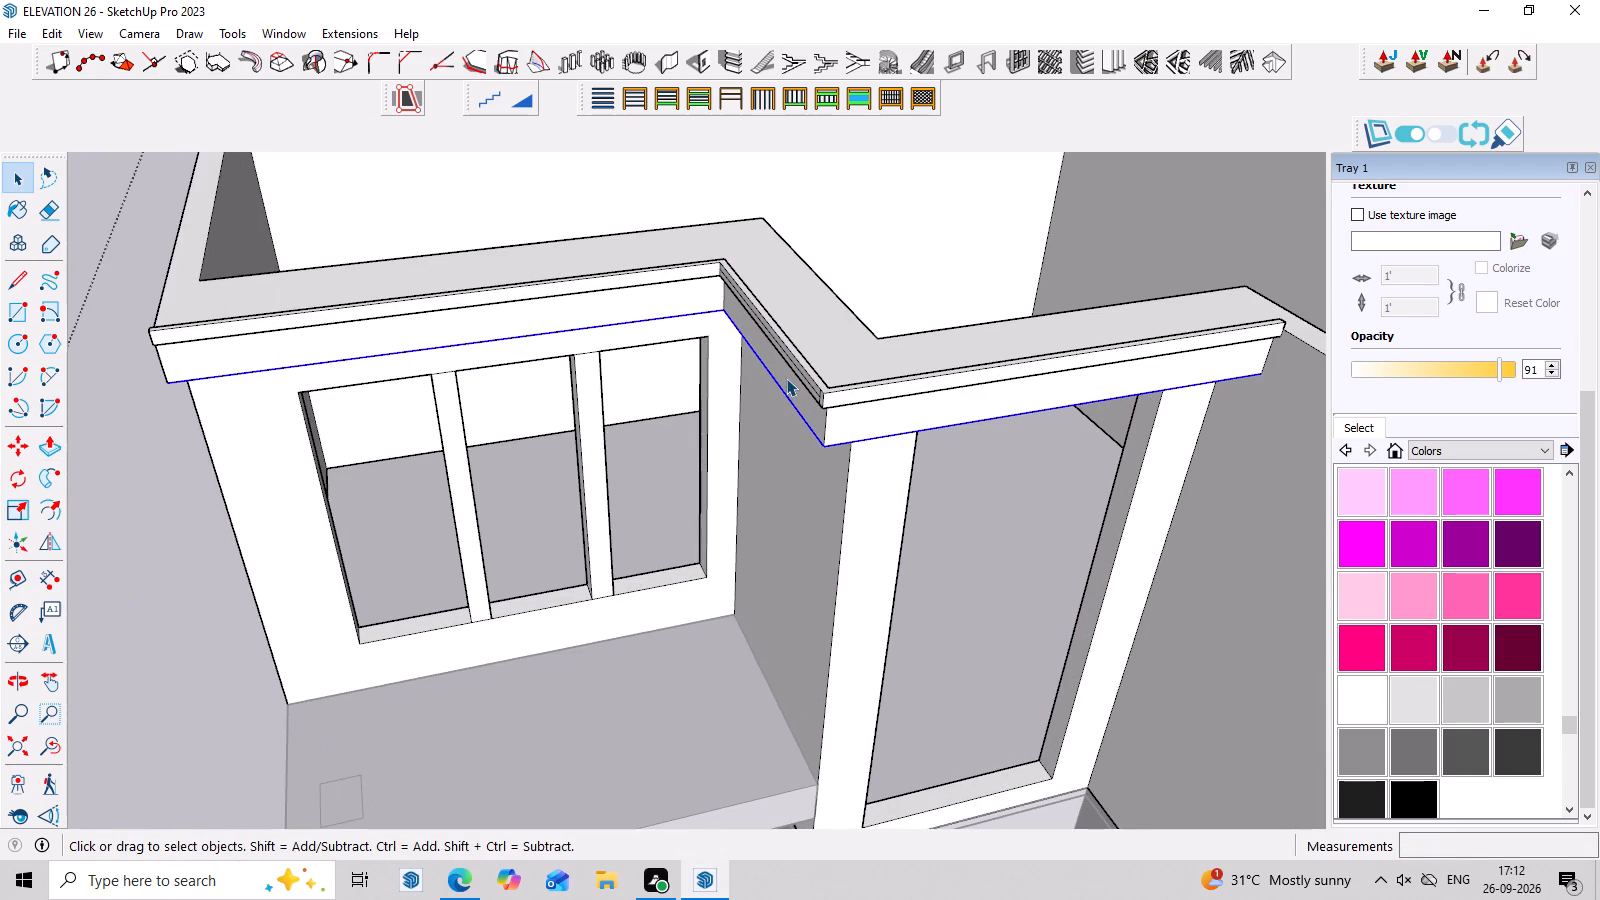
pyautogui.click(785, 378)
pyautogui.scroll(2, 785, 378)
pyautogui.click(785, 378)
pyautogui.doubleClick(785, 378)
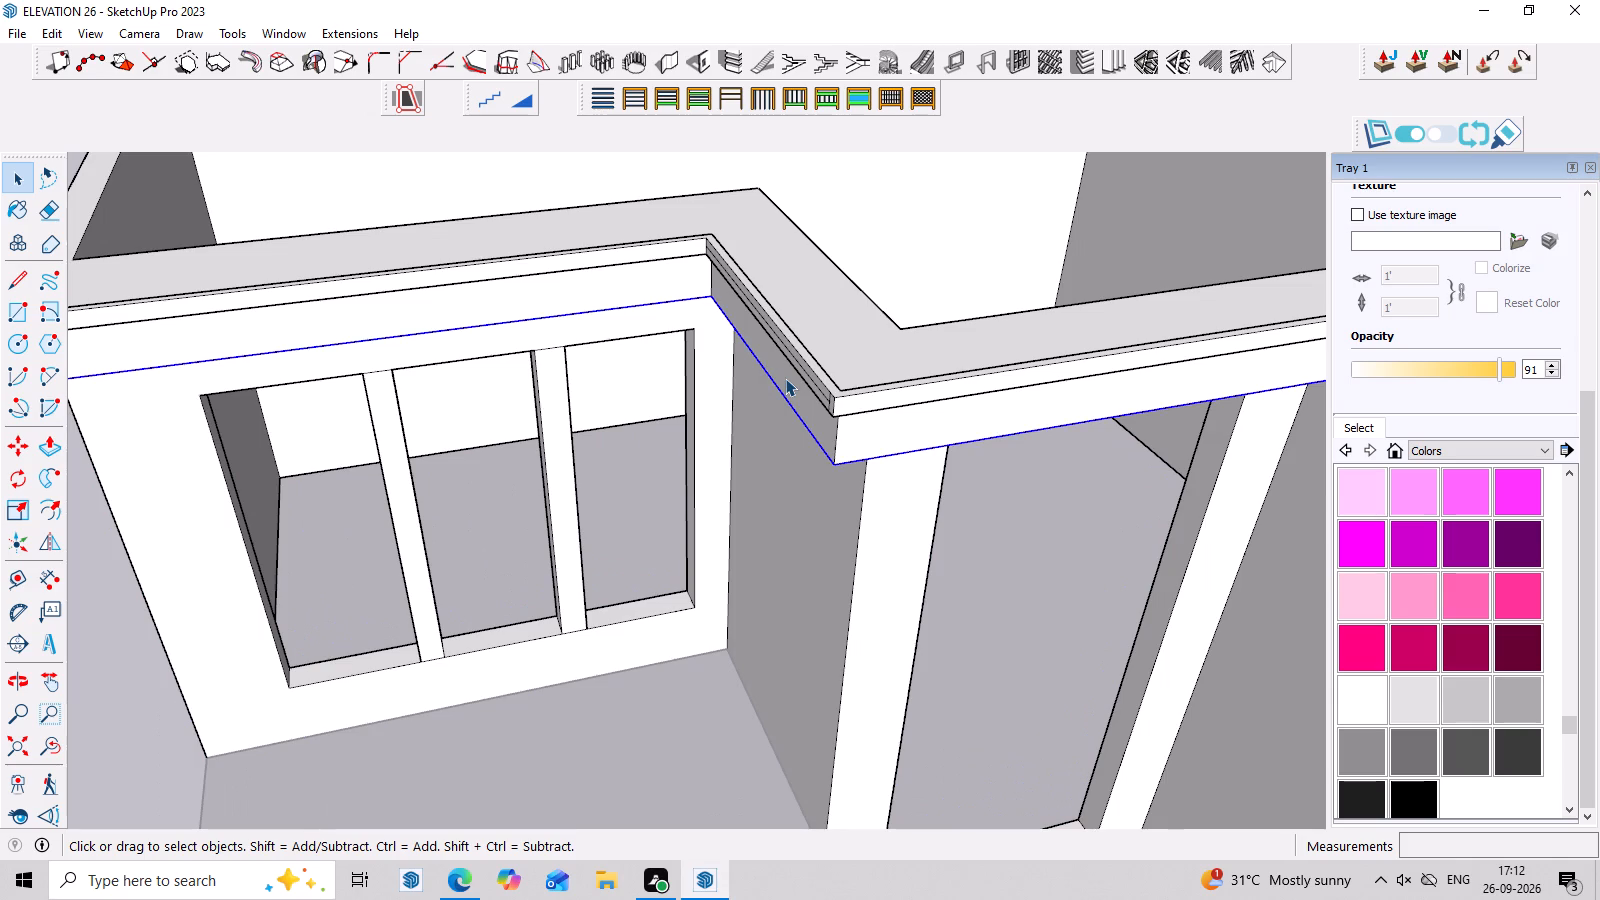
pyautogui.scroll(3, 785, 378)
pyautogui.tripleClick(785, 378)
pyautogui.scroll(2, 785, 378)
pyautogui.doubleClick(785, 378)
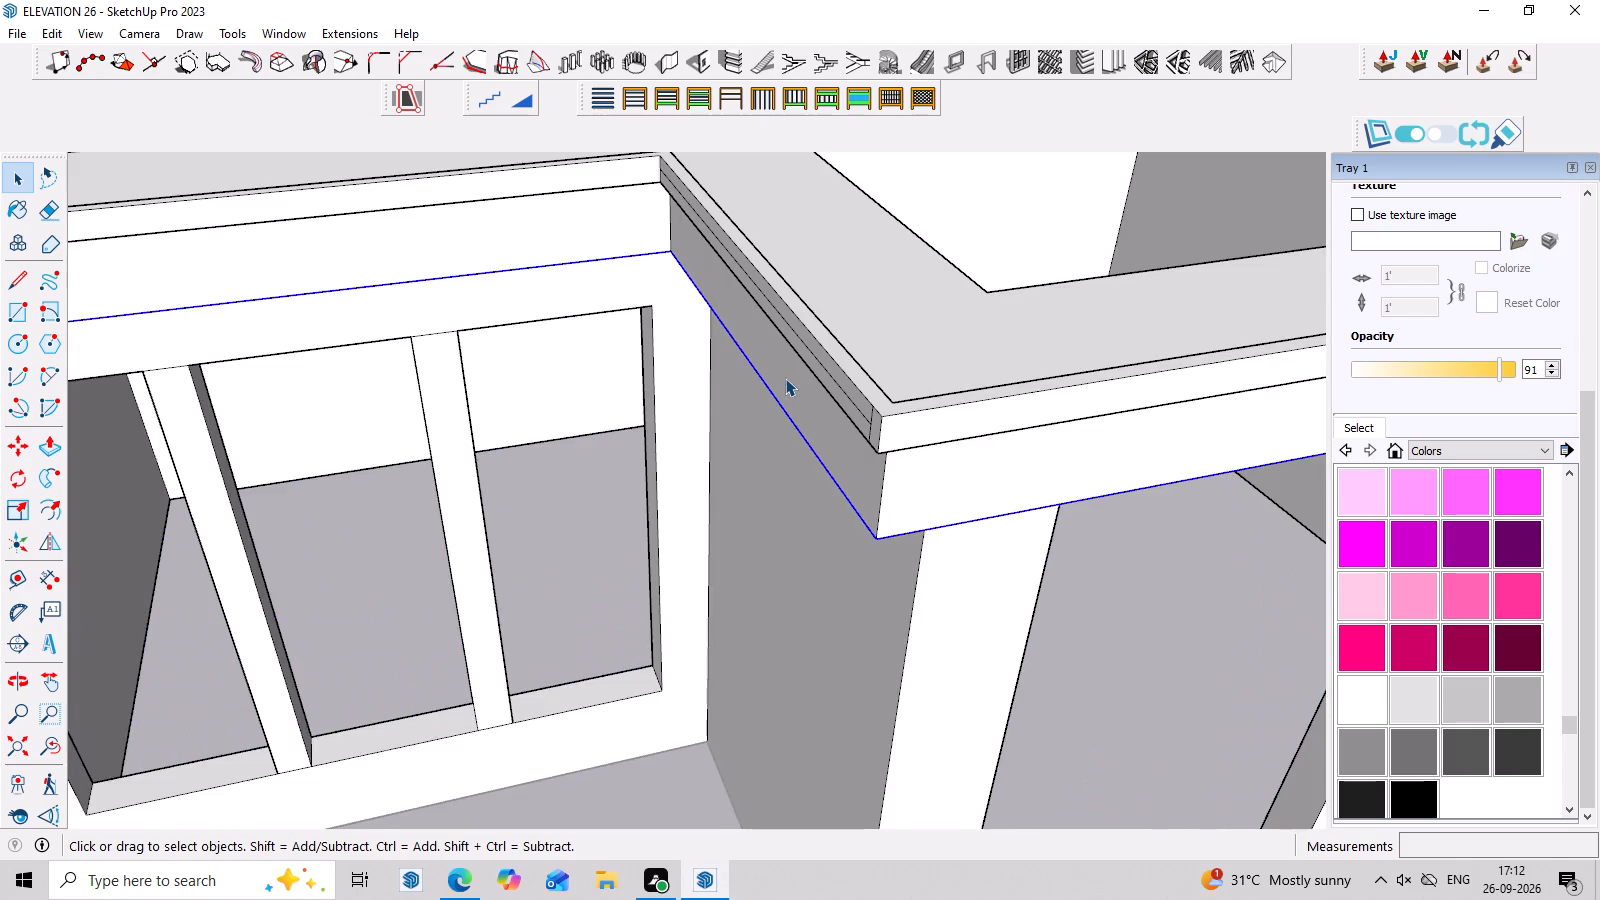
pyautogui.moveTo(785, 378); pyautogui.dragTo(872, 275, button='middle')
pyautogui.tripleClick(833, 372)
pyautogui.click(830, 369)
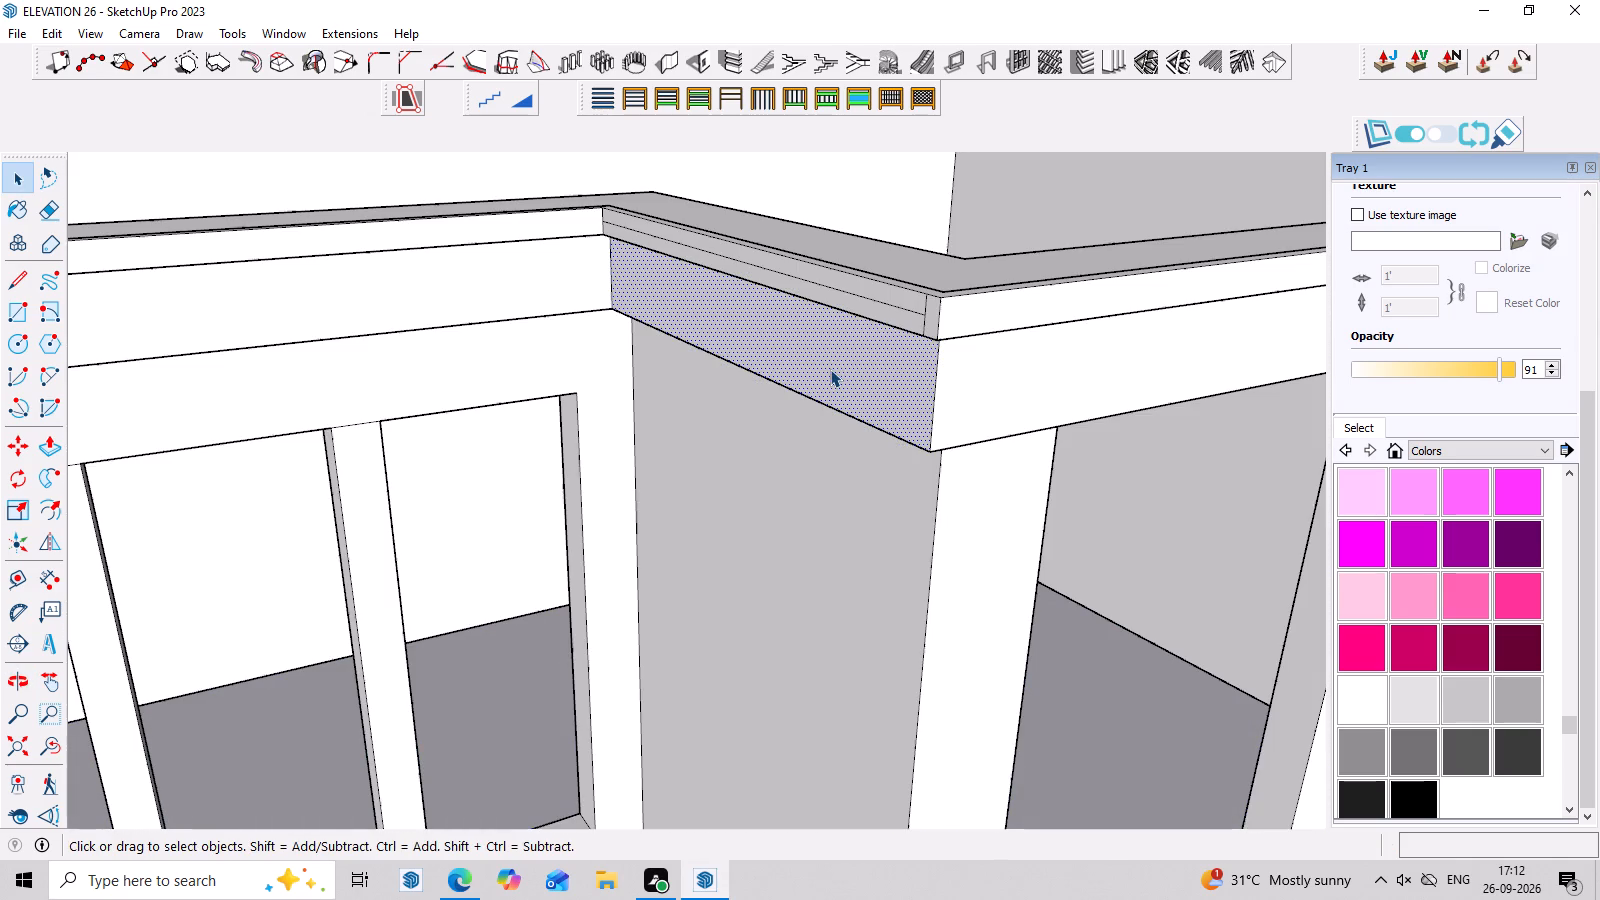
pyautogui.press('p')
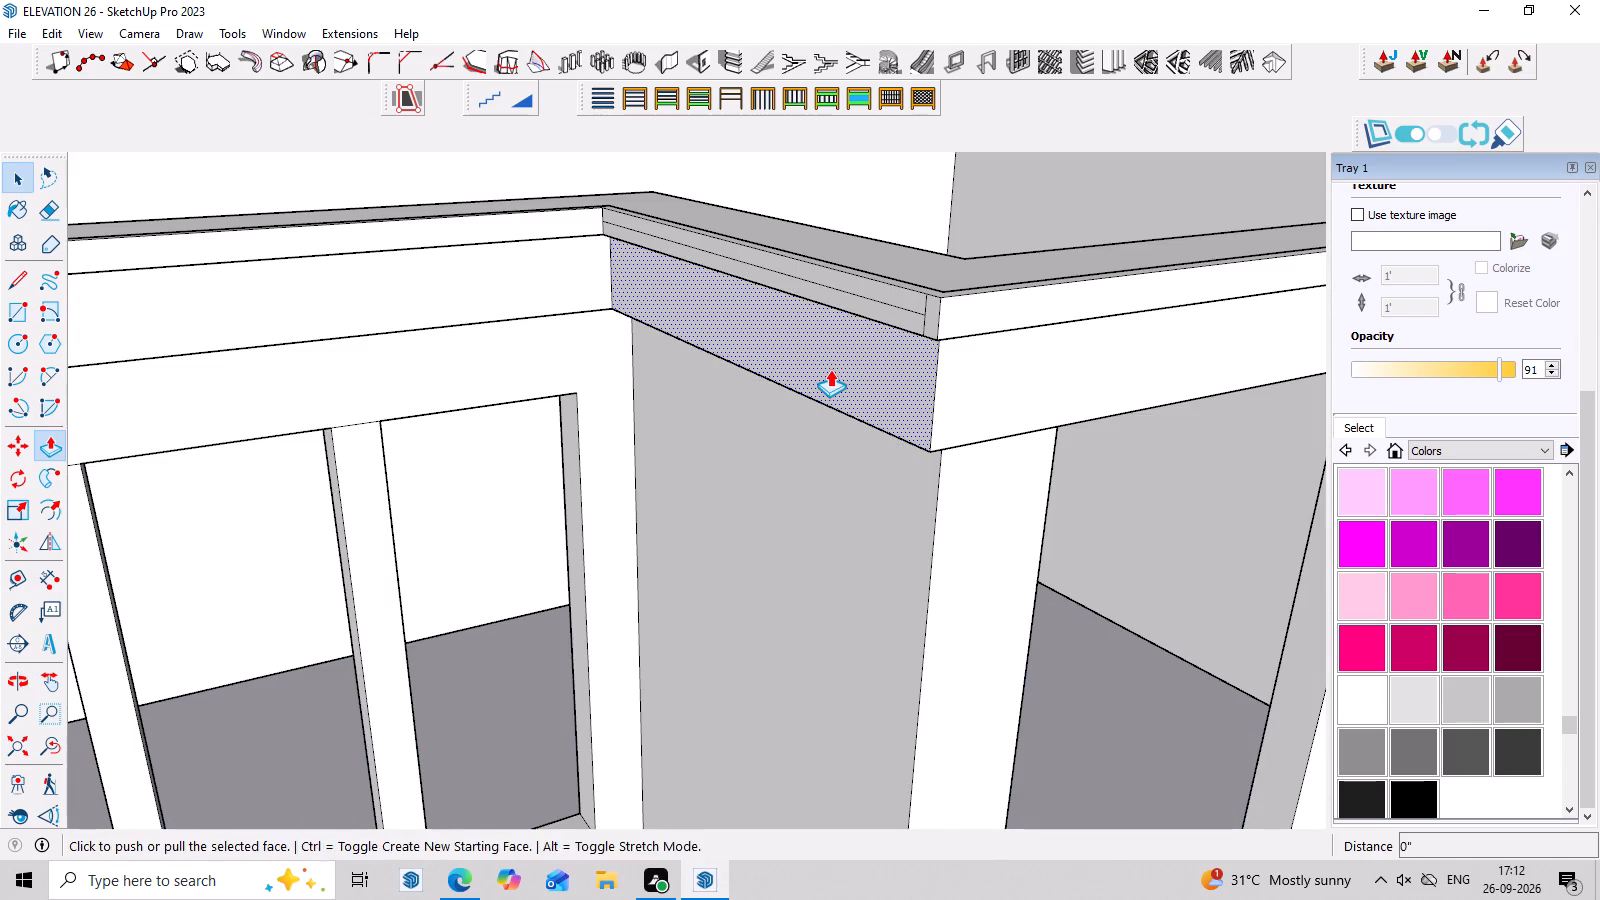
pyautogui.click(830, 369)
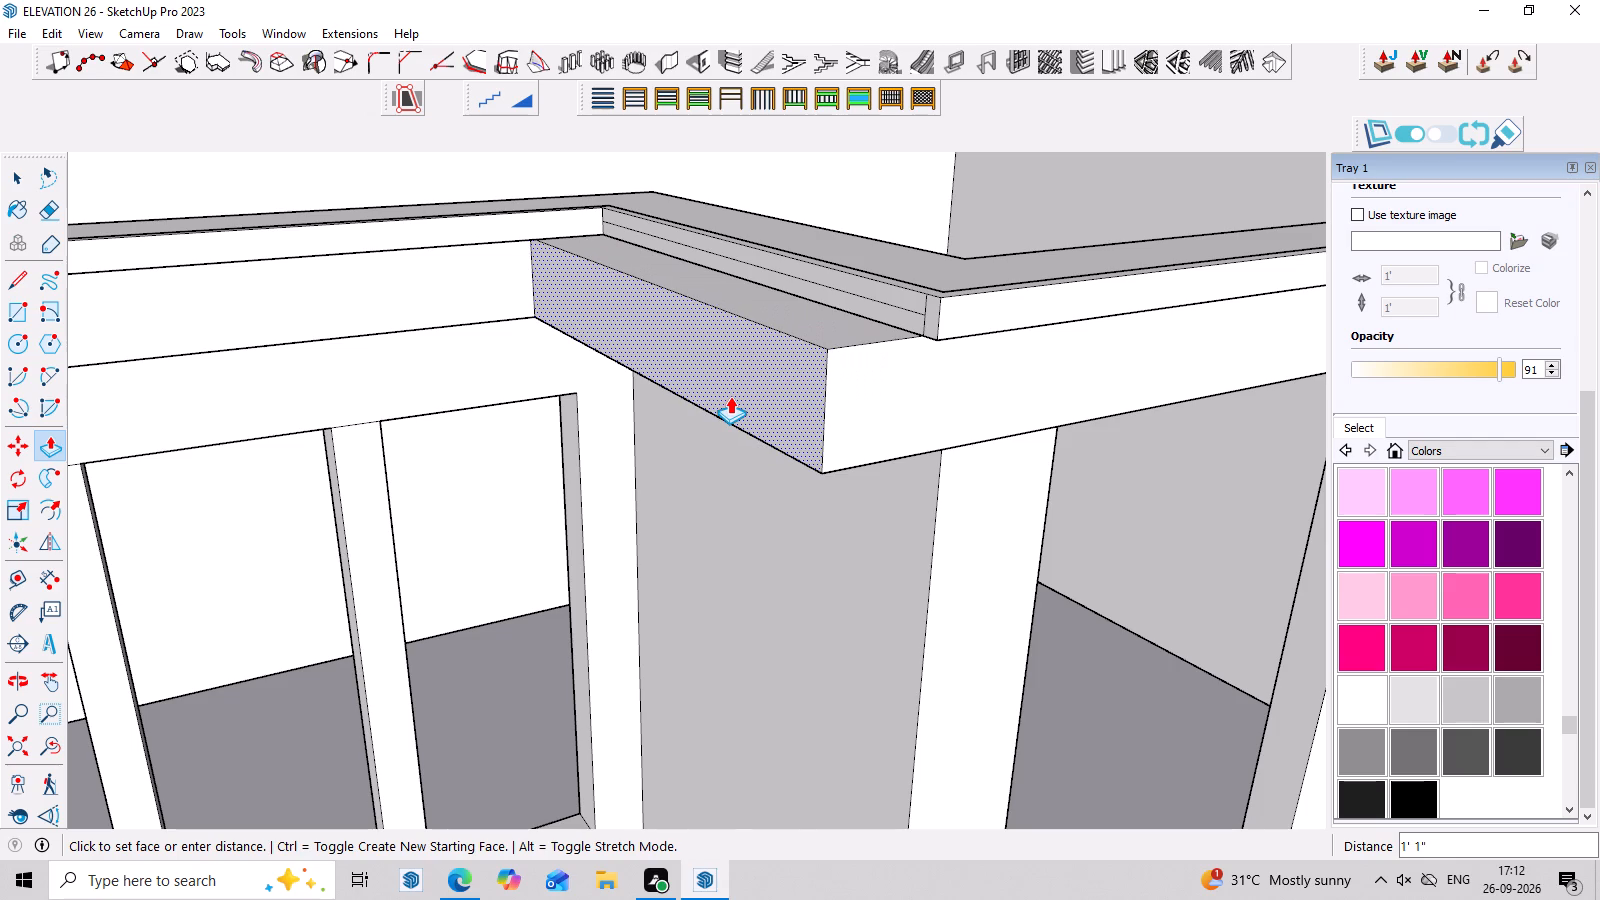
pyautogui.click(730, 396)
# Pull the parapet band's front face above the three-panel window forward as a deep overhang, adjusting it by a further 1".
pyautogui.moveTo(952, 440); pyautogui.dragTo(917, 506, button='middle')
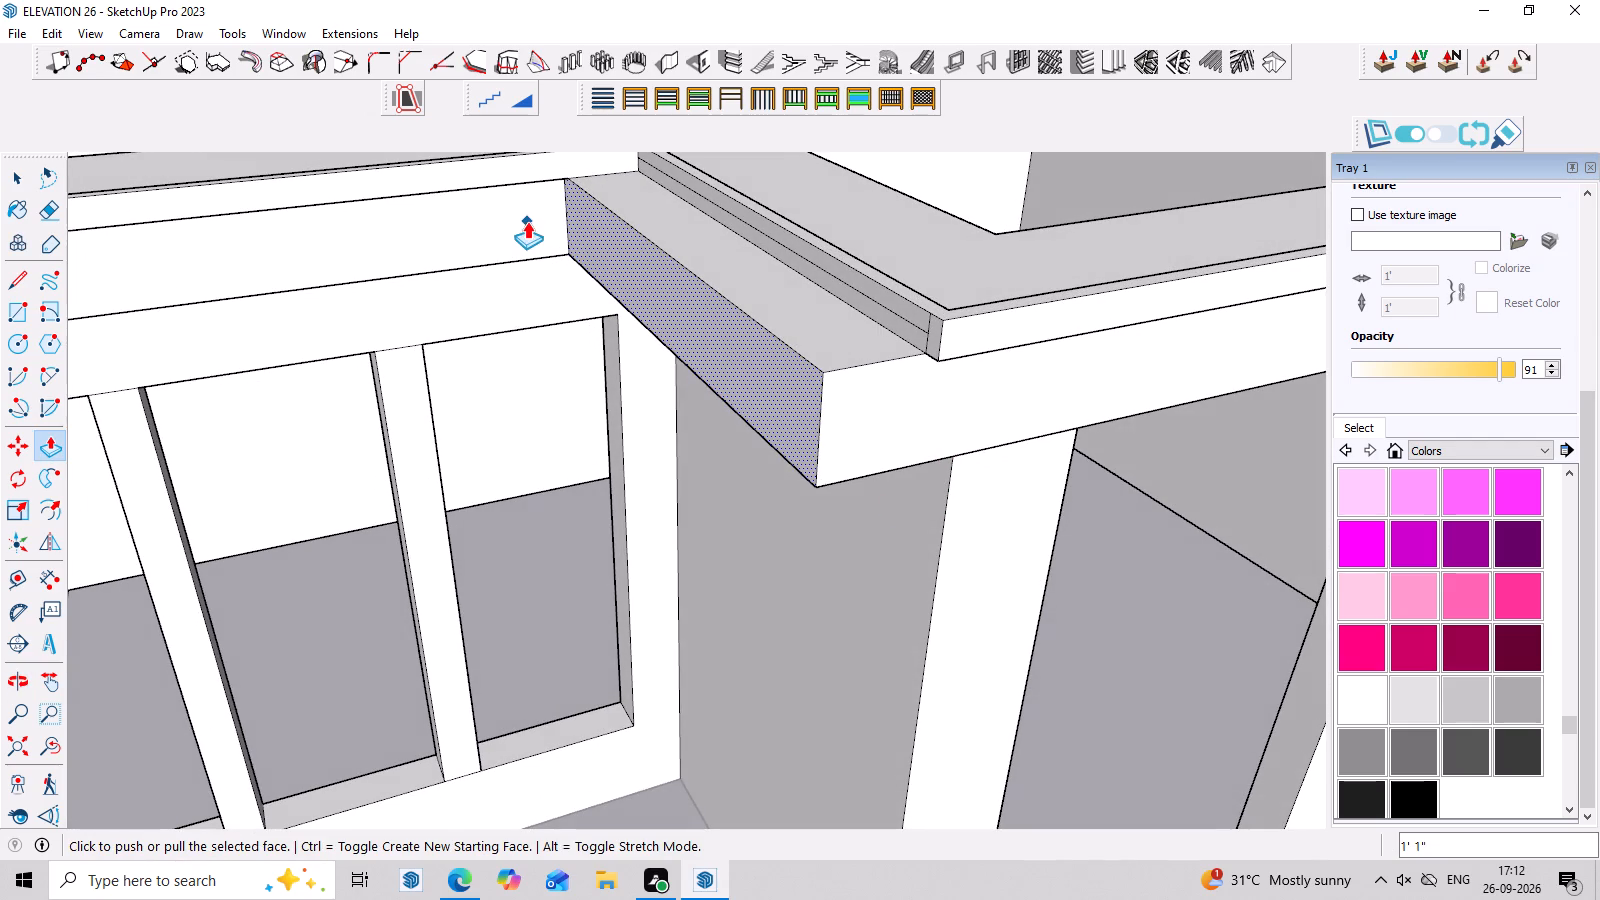
pyautogui.press('space')
pyautogui.click(527, 221)
pyautogui.press('p')
pyautogui.click(527, 221)
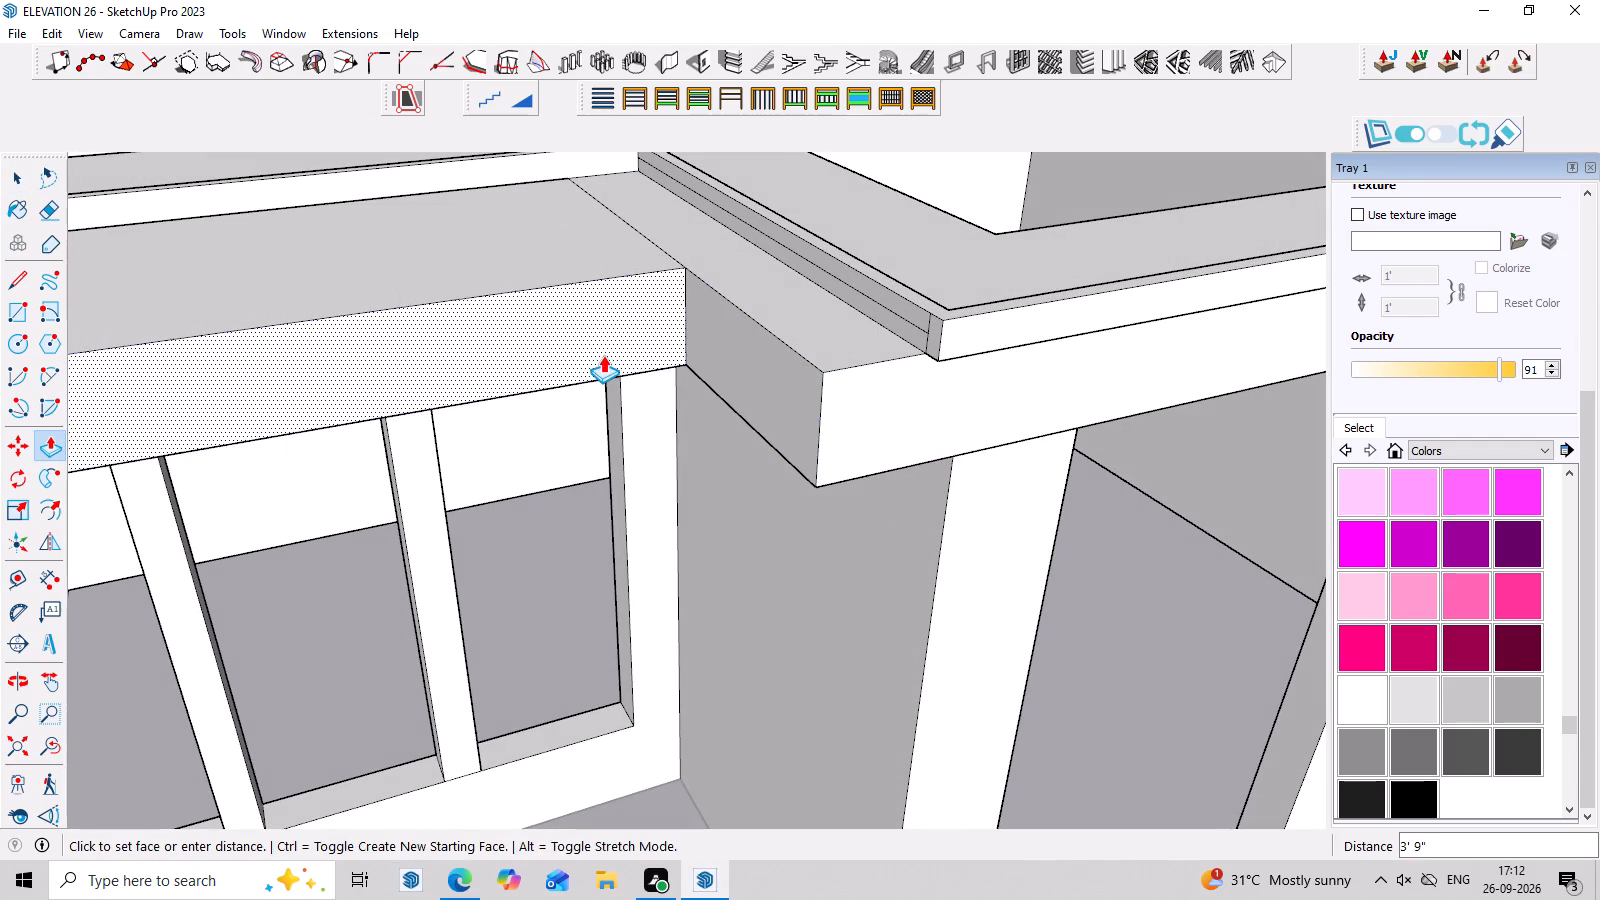
pyautogui.click(601, 336)
pyautogui.click(766, 363)
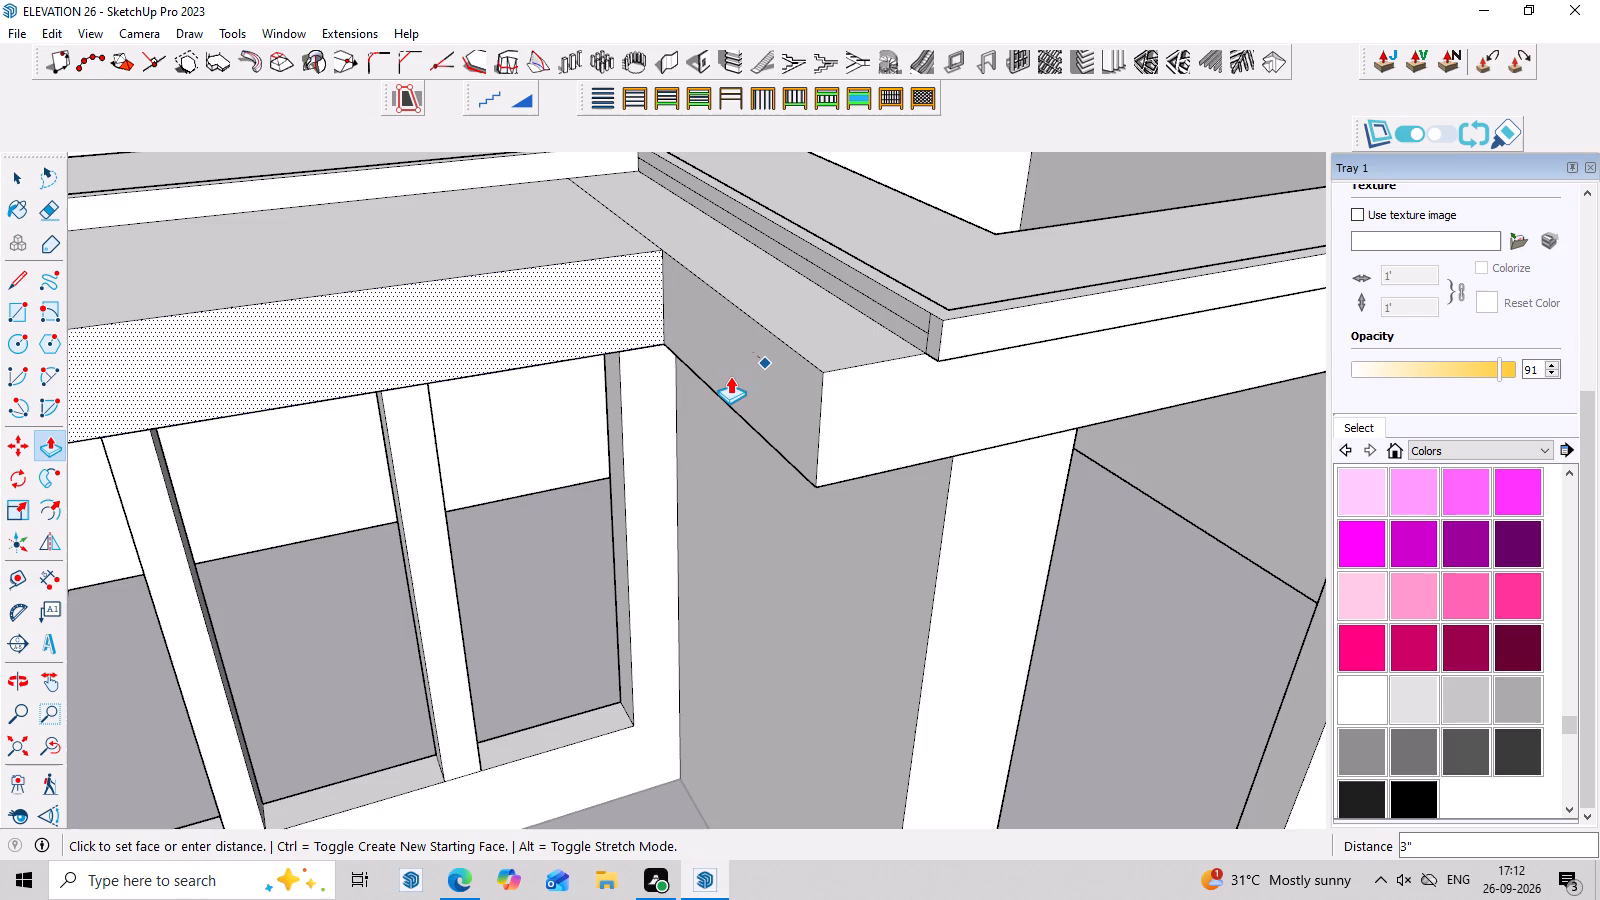
pyautogui.click(746, 374)
# Pull the band's side face at the wall step out by about another 7".
pyautogui.scroll(-11, 845, 401)
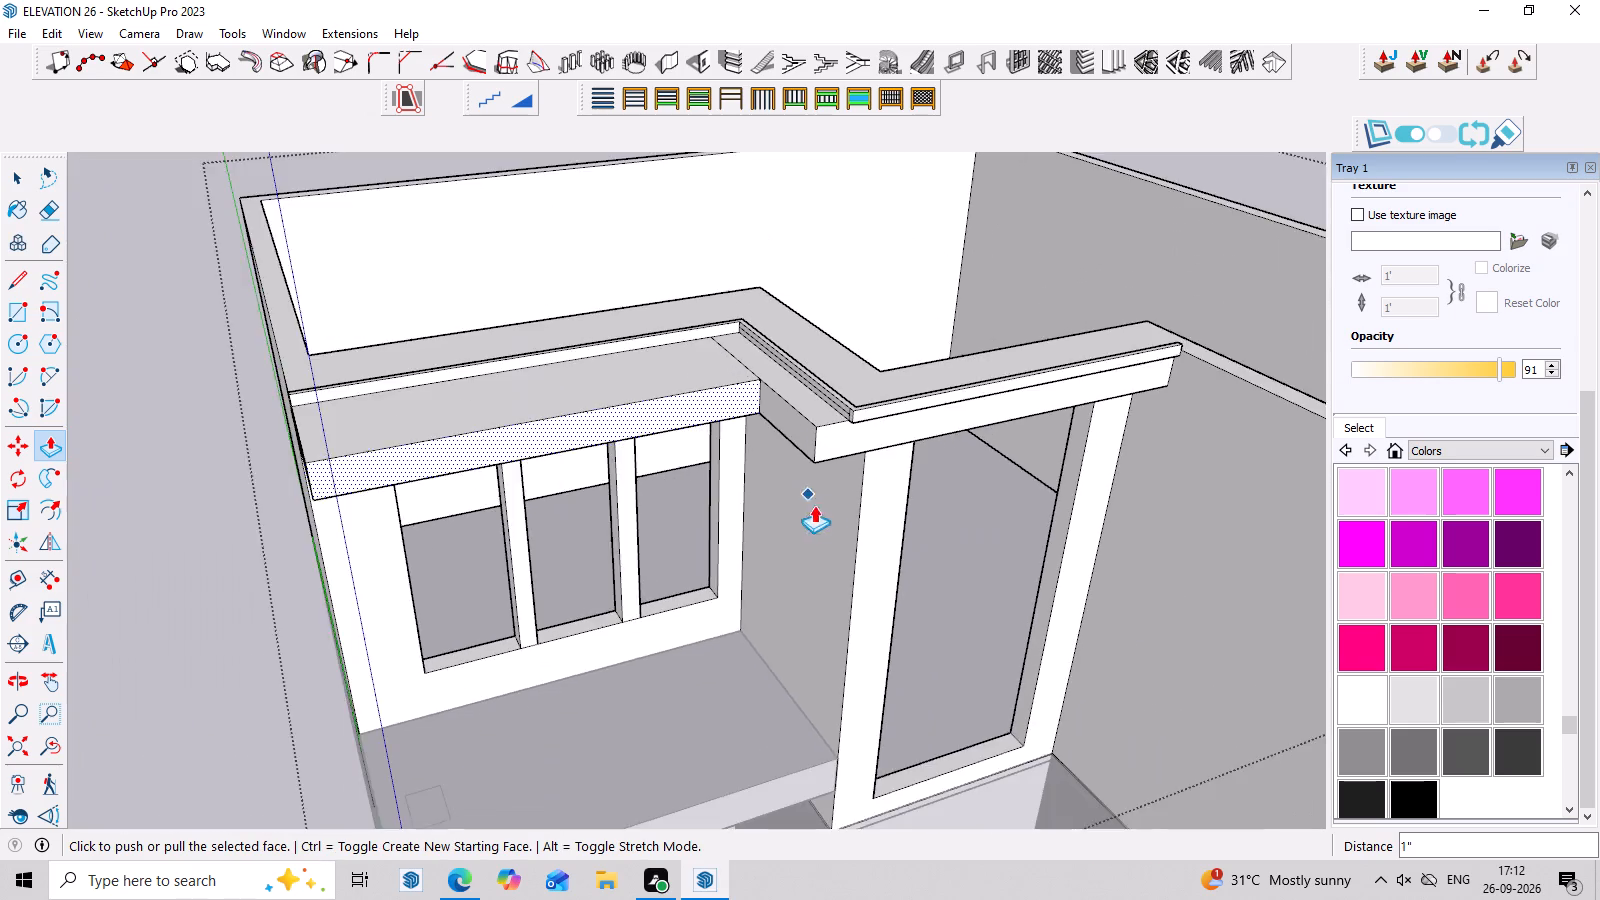
pyautogui.scroll(-3, 849, 511)
pyautogui.moveTo(889, 537); pyautogui.dragTo(790, 457, button='middle')
pyautogui.scroll(3, 691, 370)
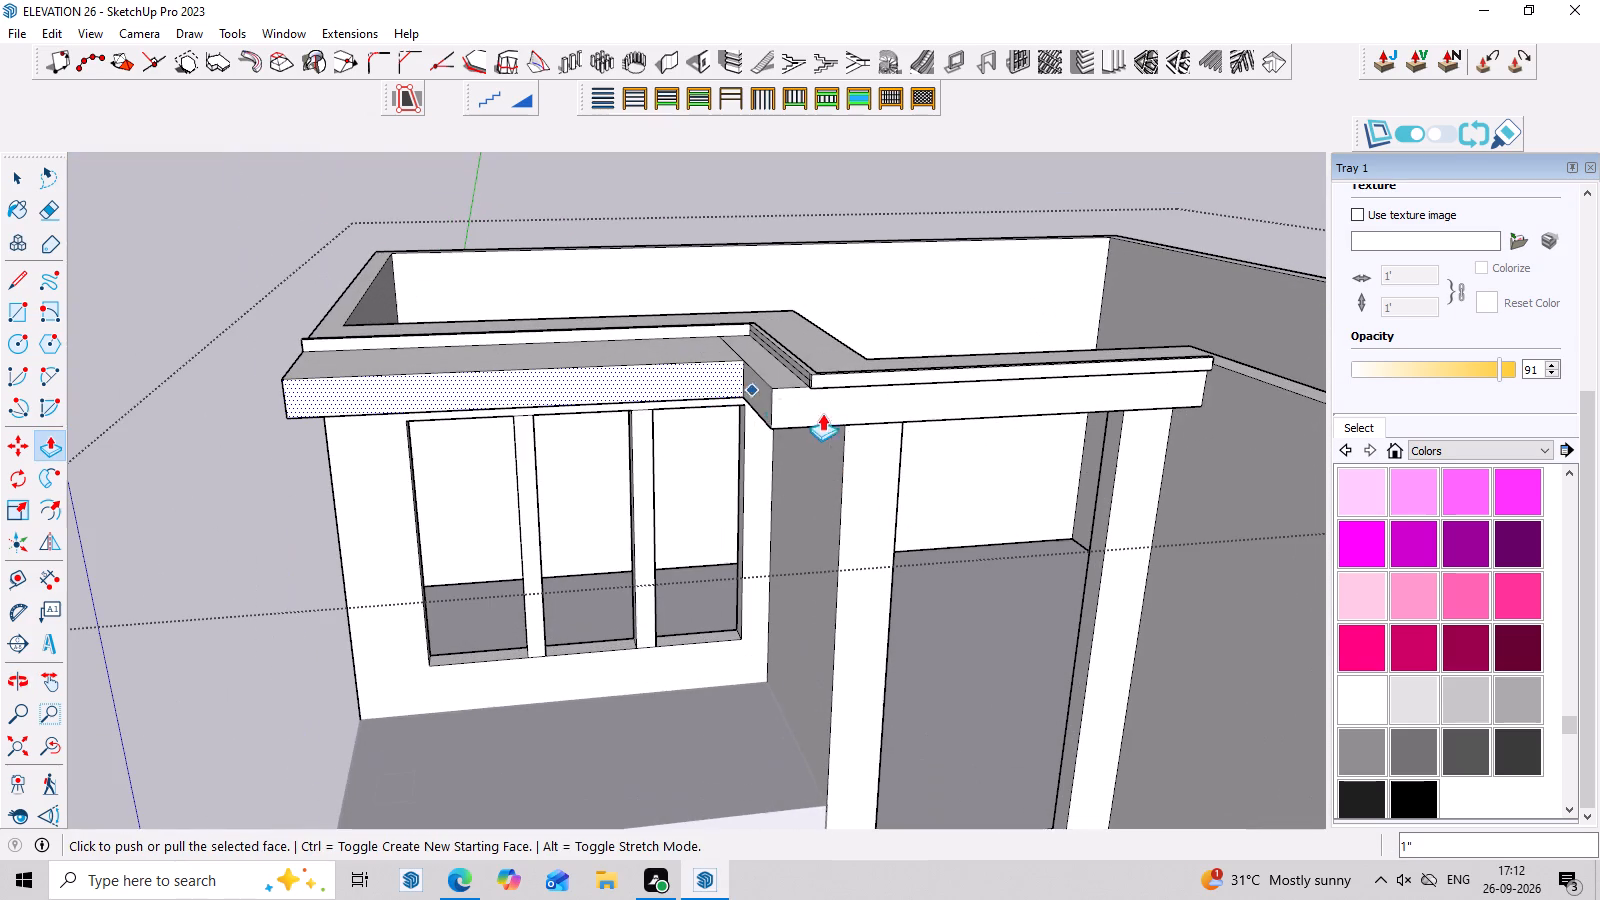
pyautogui.press('space')
pyautogui.click(747, 390)
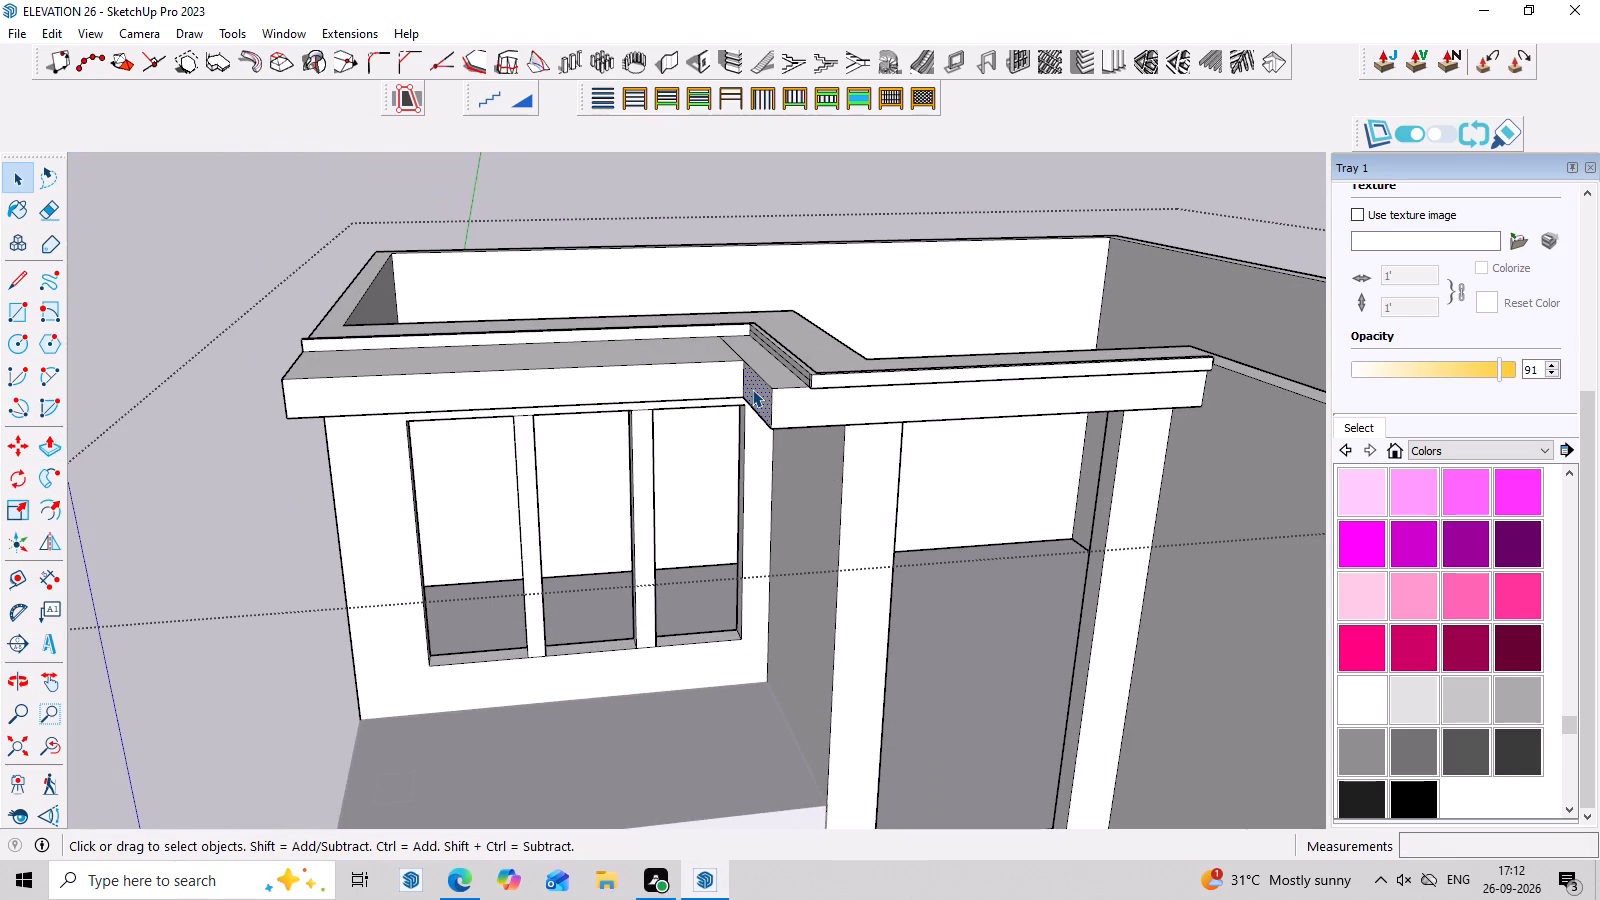
pyautogui.press('p')
pyautogui.click(752, 389)
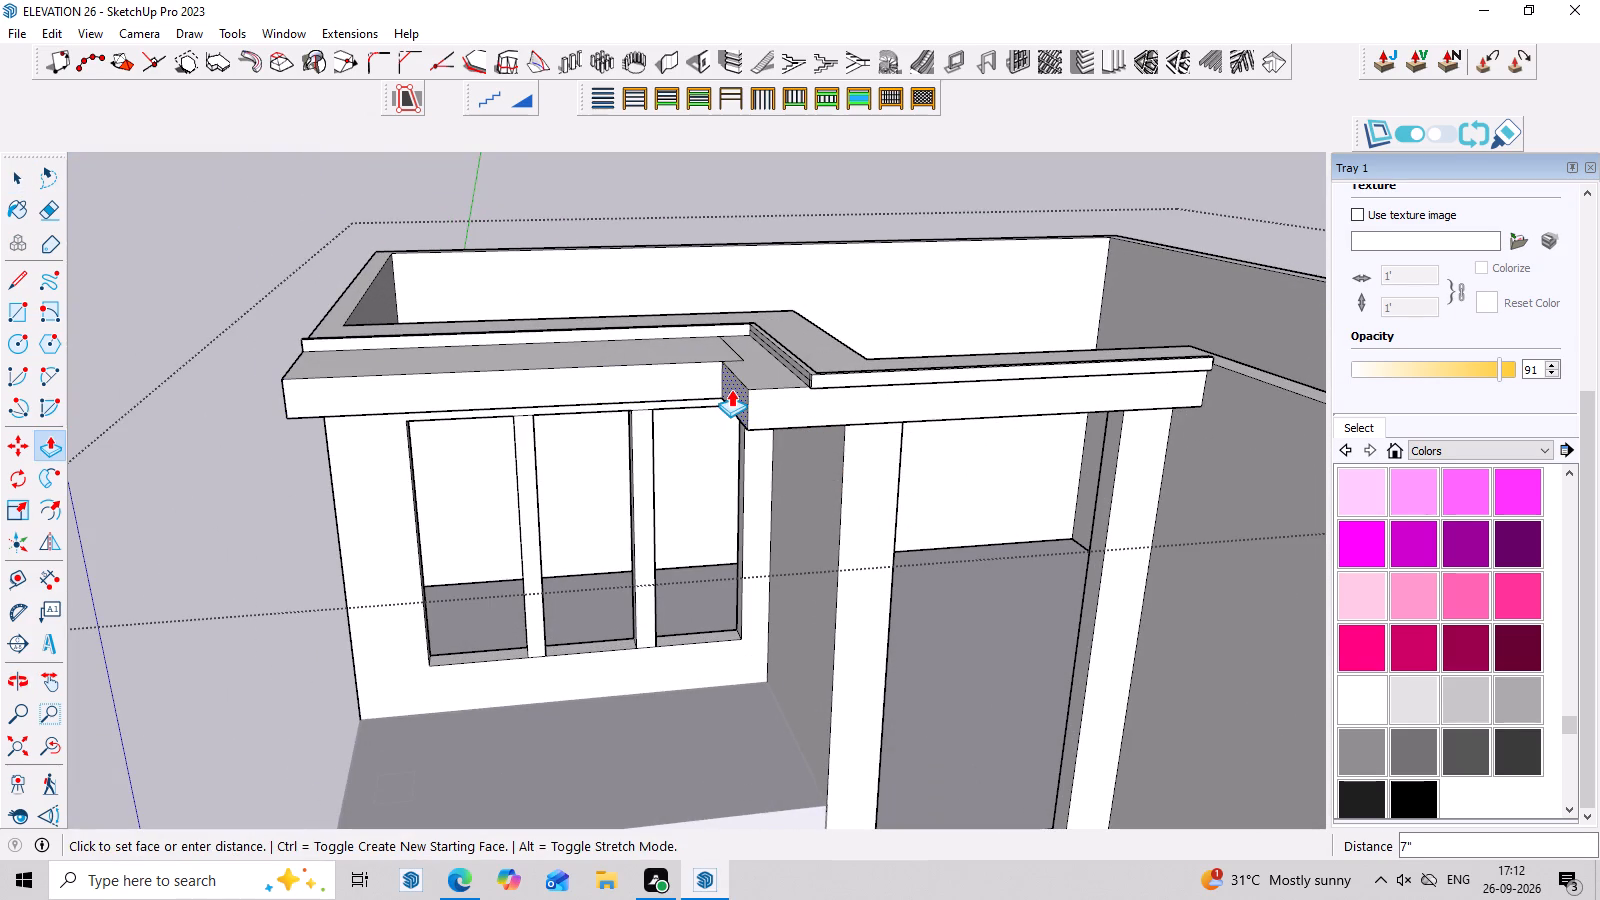
pyautogui.click(731, 389)
pyautogui.press('space')
# Pull the parapet band's front face above the tall opening forward about 3' 2".
pyautogui.click(872, 399)
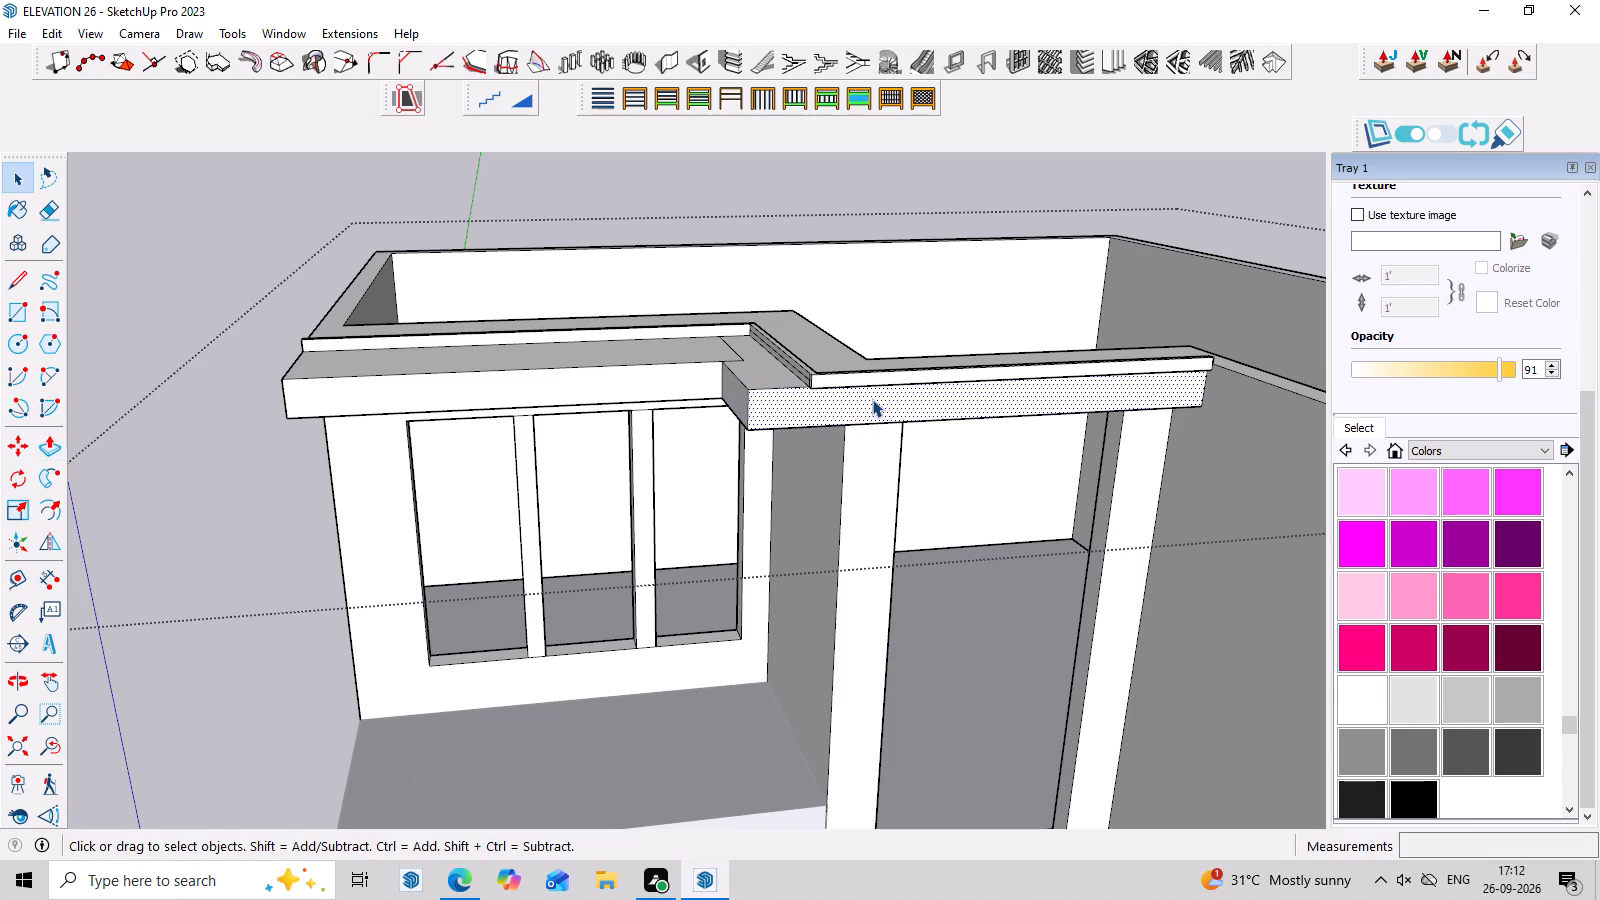
pyautogui.press('p')
pyautogui.click(872, 399)
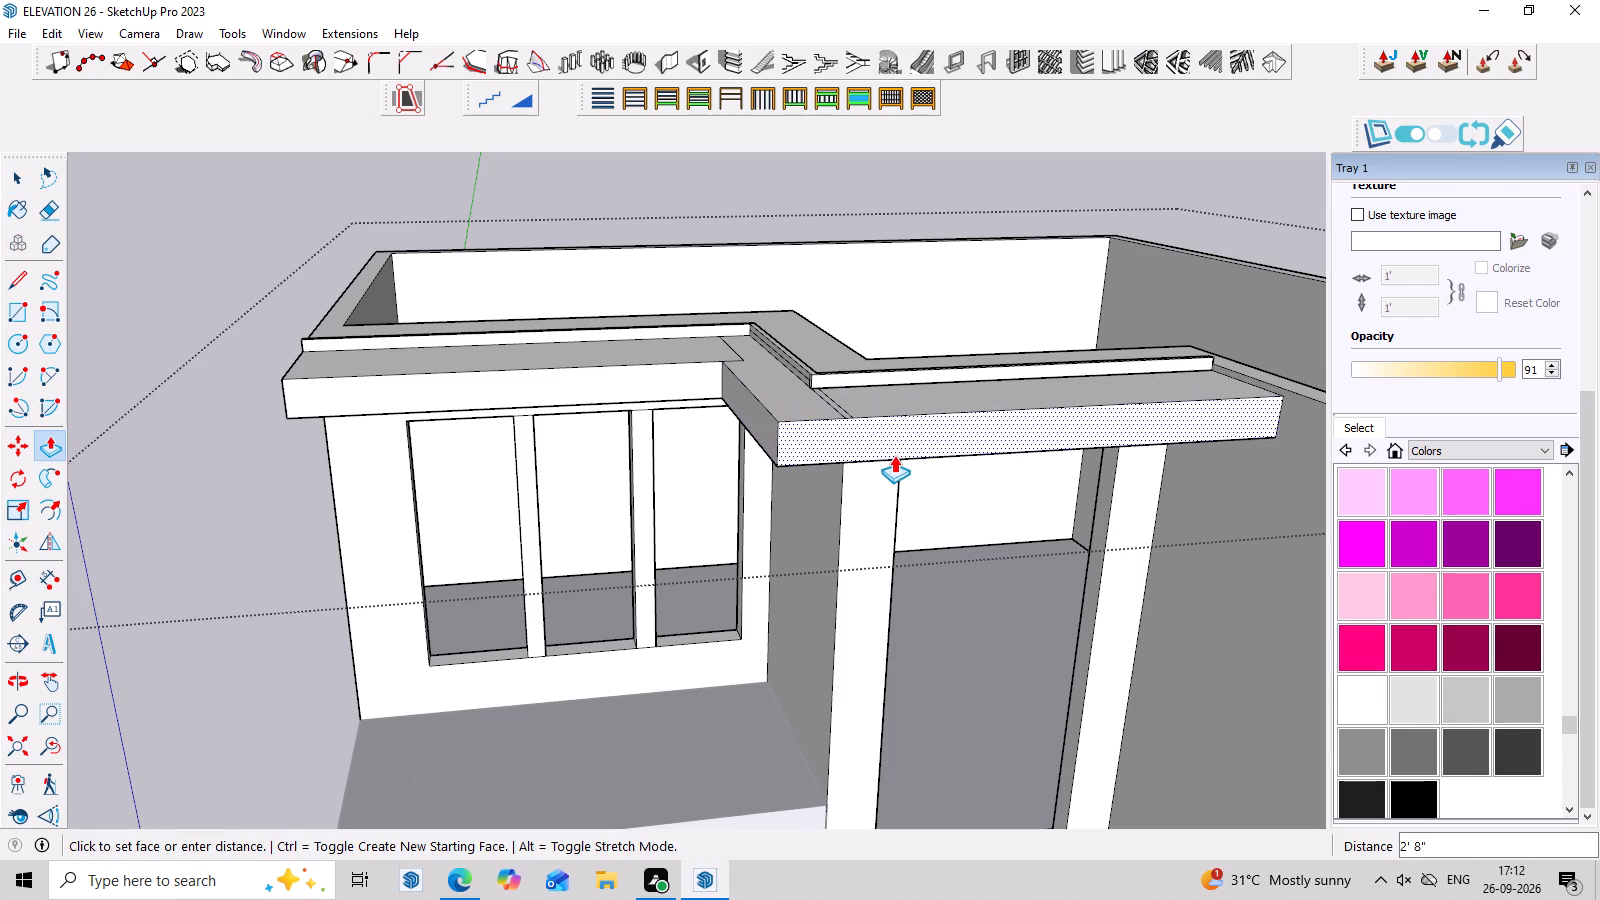
pyautogui.click(894, 464)
# Examine the extended parapet overhangs and their stepped corner from above and from the front.
pyautogui.moveTo(899, 375); pyautogui.dragTo(931, 435, button='middle')
pyautogui.scroll(3, 756, 379)
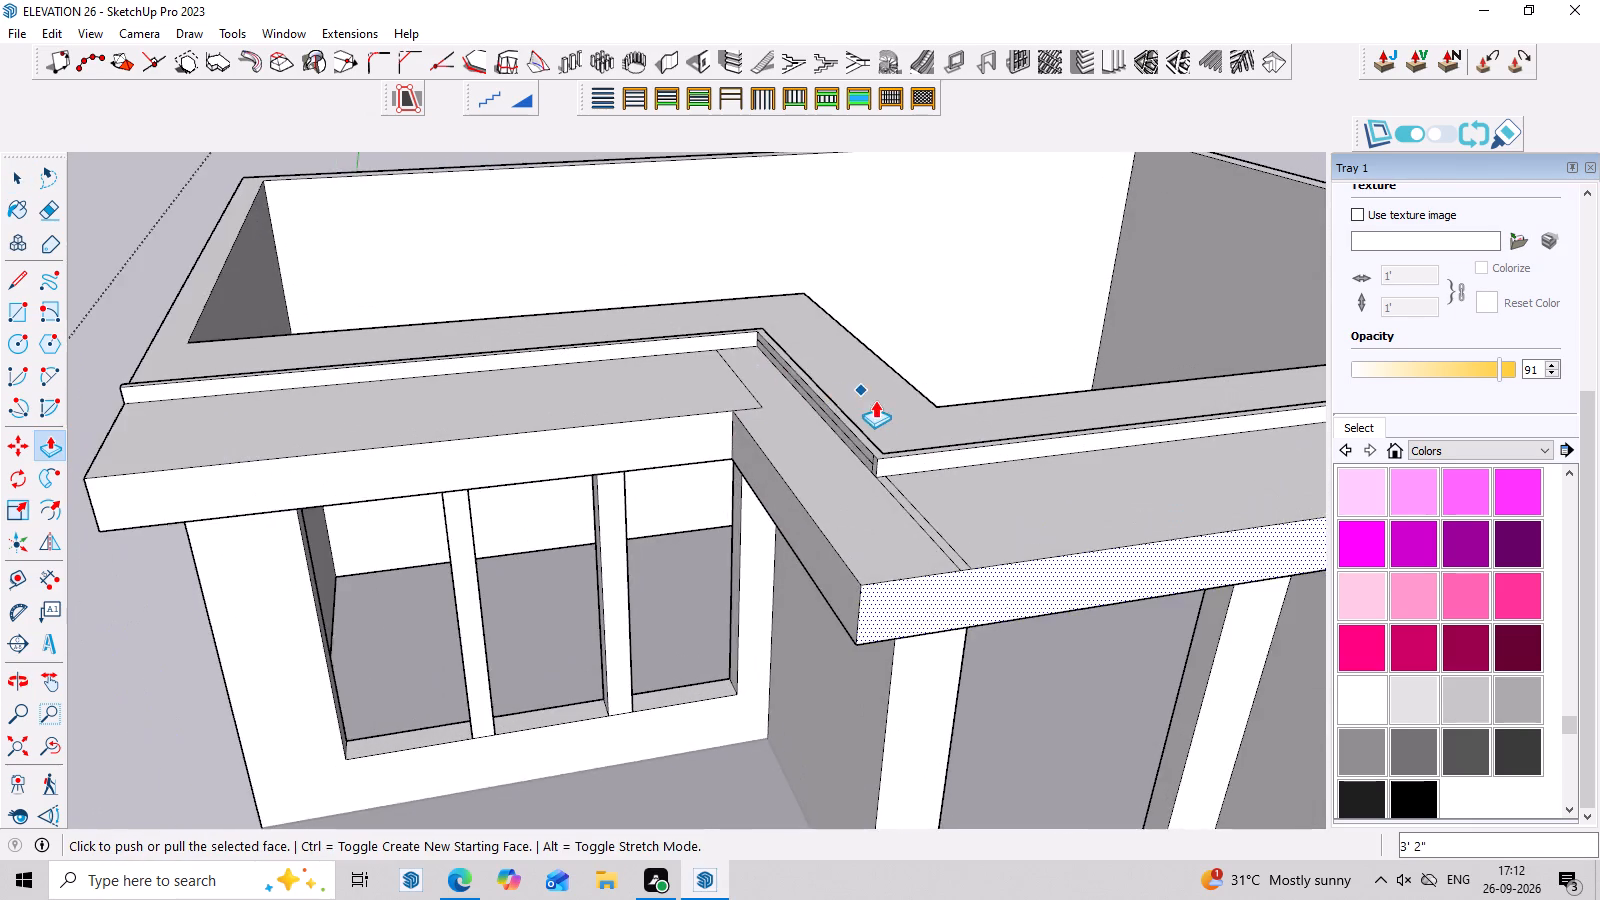
pyautogui.scroll(2, 875, 400)
pyautogui.moveTo(902, 438); pyautogui.dragTo(879, 338, button='middle')
pyautogui.moveTo(912, 302); pyautogui.dragTo(871, 449, button='middle')
pyautogui.scroll(-13, 956, 292)
pyautogui.scroll(5, 1148, 278)
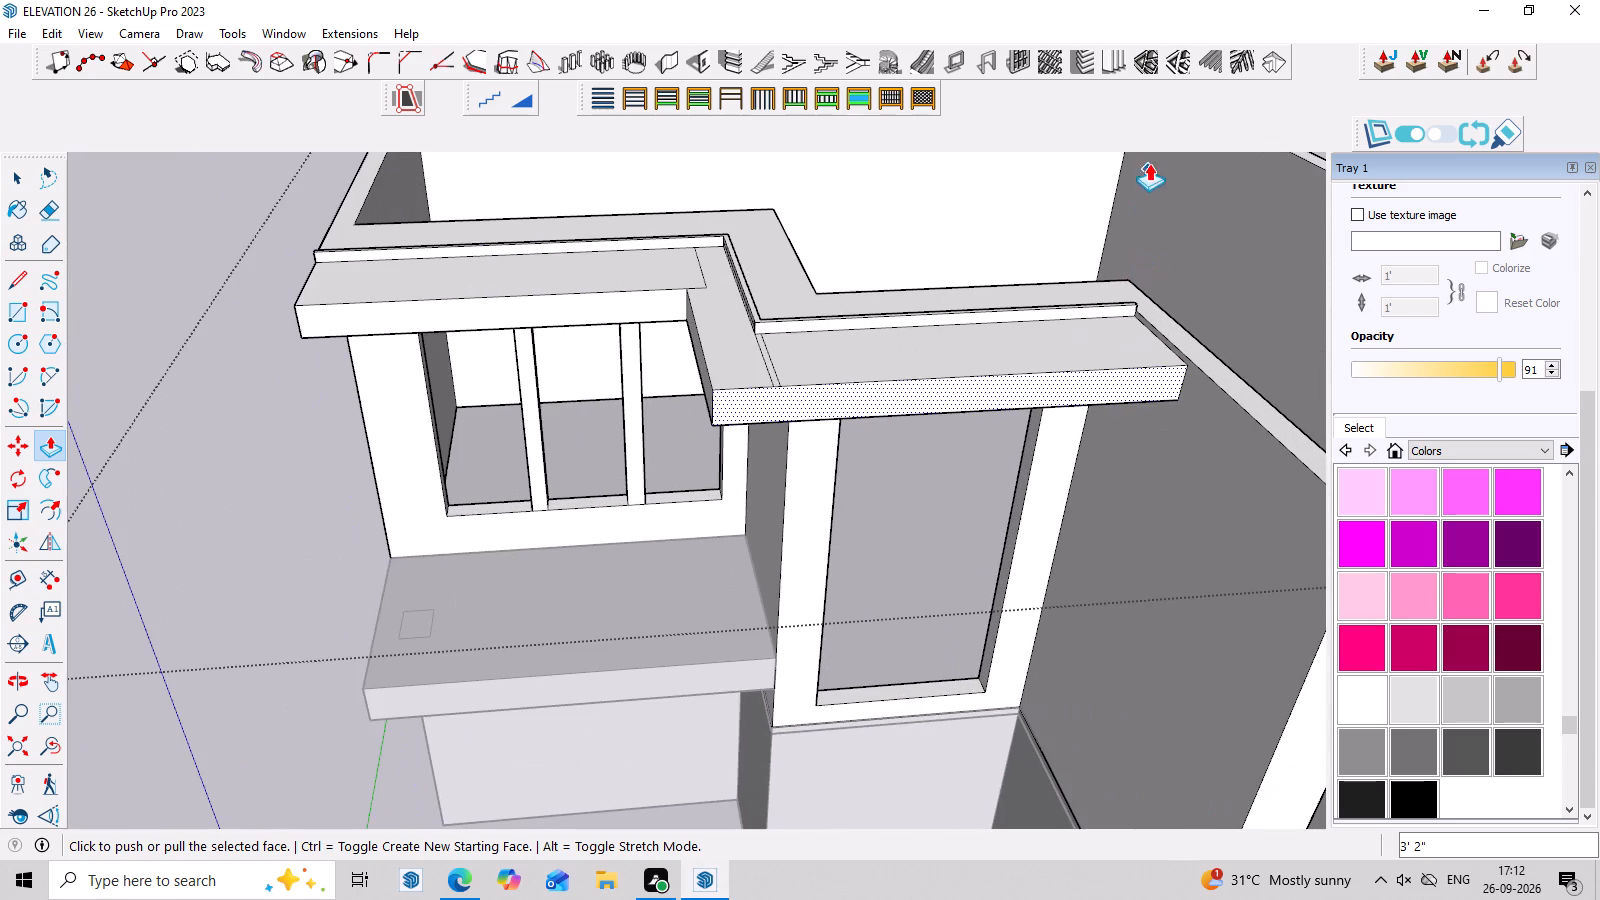
pyautogui.scroll(3, 1149, 128)
pyautogui.moveTo(1142, 217); pyautogui.dragTo(1140, 126, button='middle')
pyautogui.press('Escape')
pyautogui.scroll(2, 1126, 147)
pyautogui.scroll(3, 1064, 225)
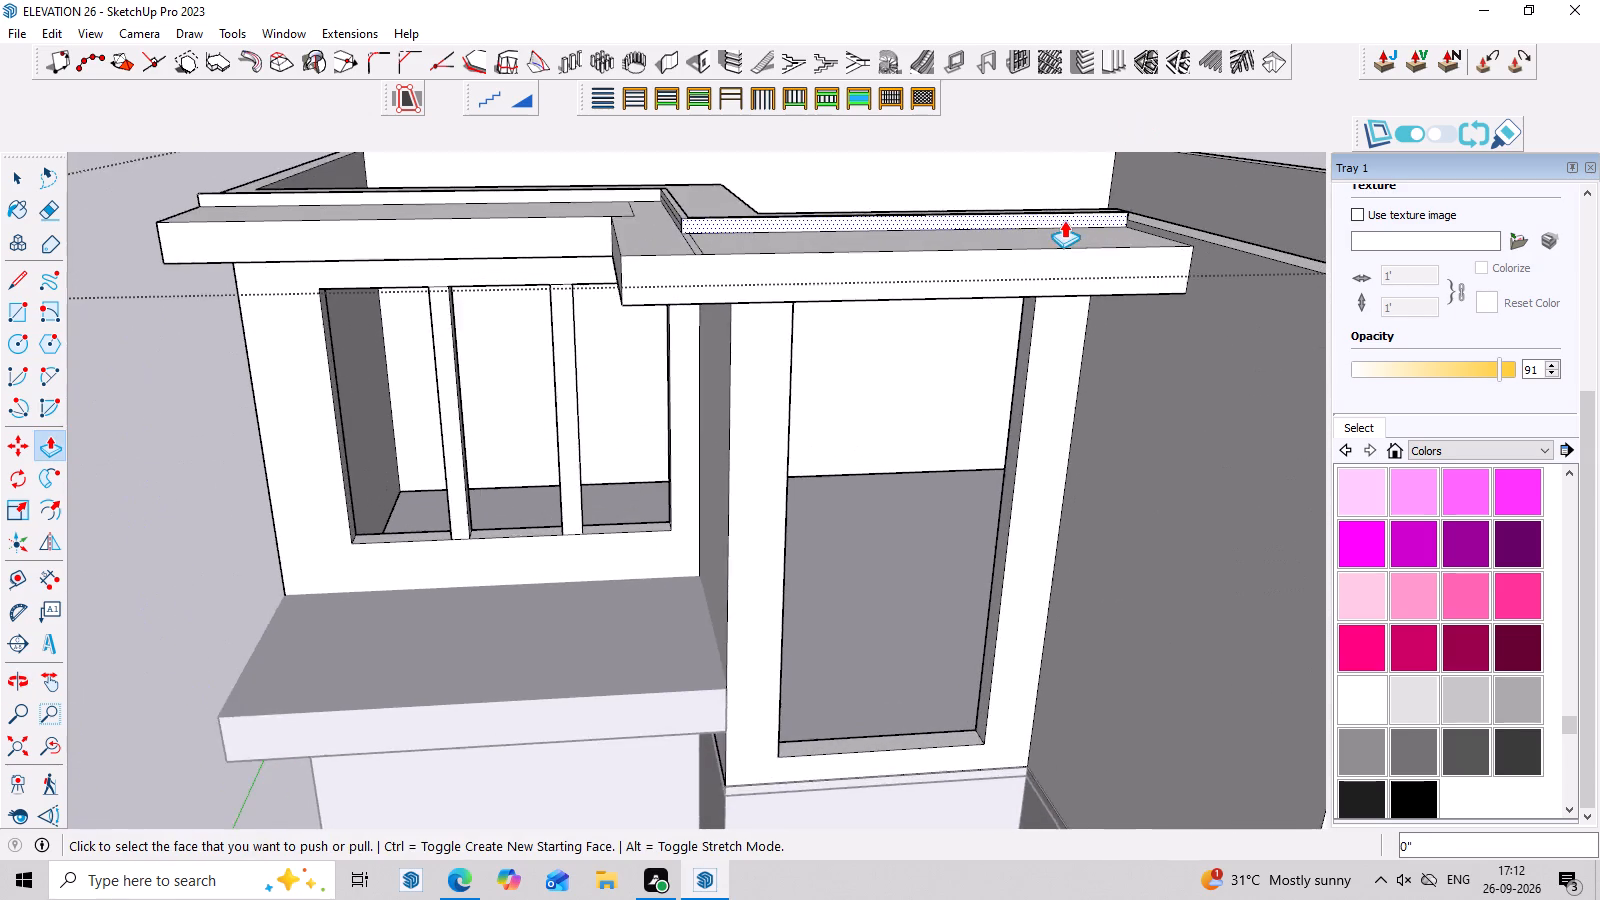
pyautogui.scroll(3, 1064, 220)
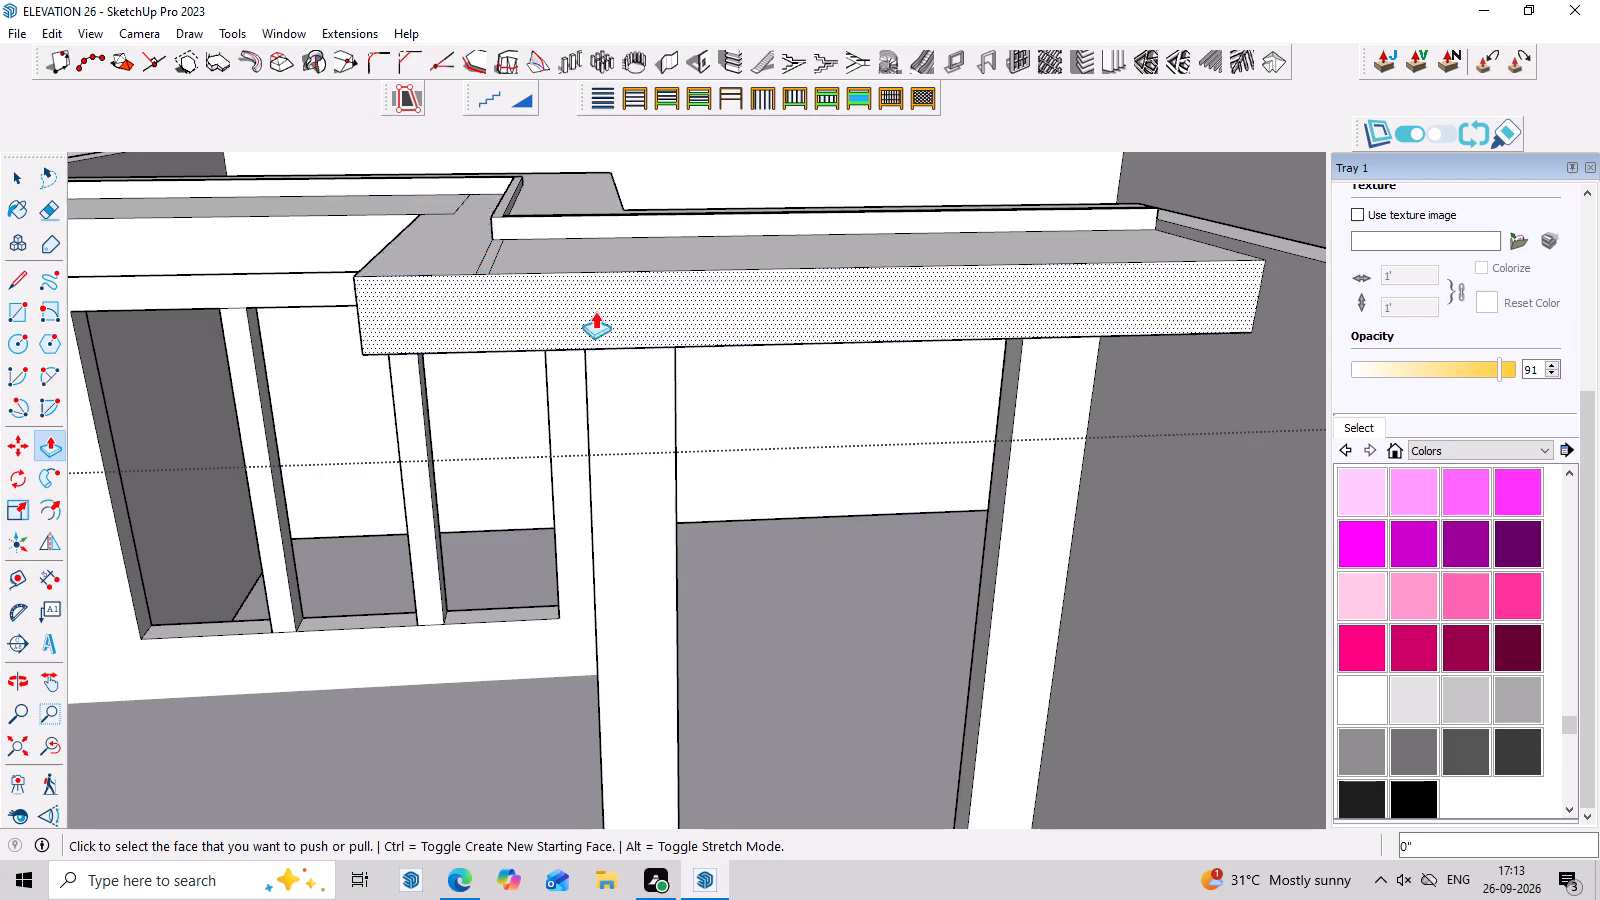
# Pull the thin raised strip's front face above the tall opening forward 3', flush with the parapet band's front face.
pyautogui.scroll(-1, 604, 314)
pyautogui.moveTo(429, 246); pyautogui.dragTo(461, 266, button='middle')
pyautogui.scroll(3, 701, 266)
pyautogui.moveTo(706, 269); pyautogui.dragTo(732, 336, button='middle')
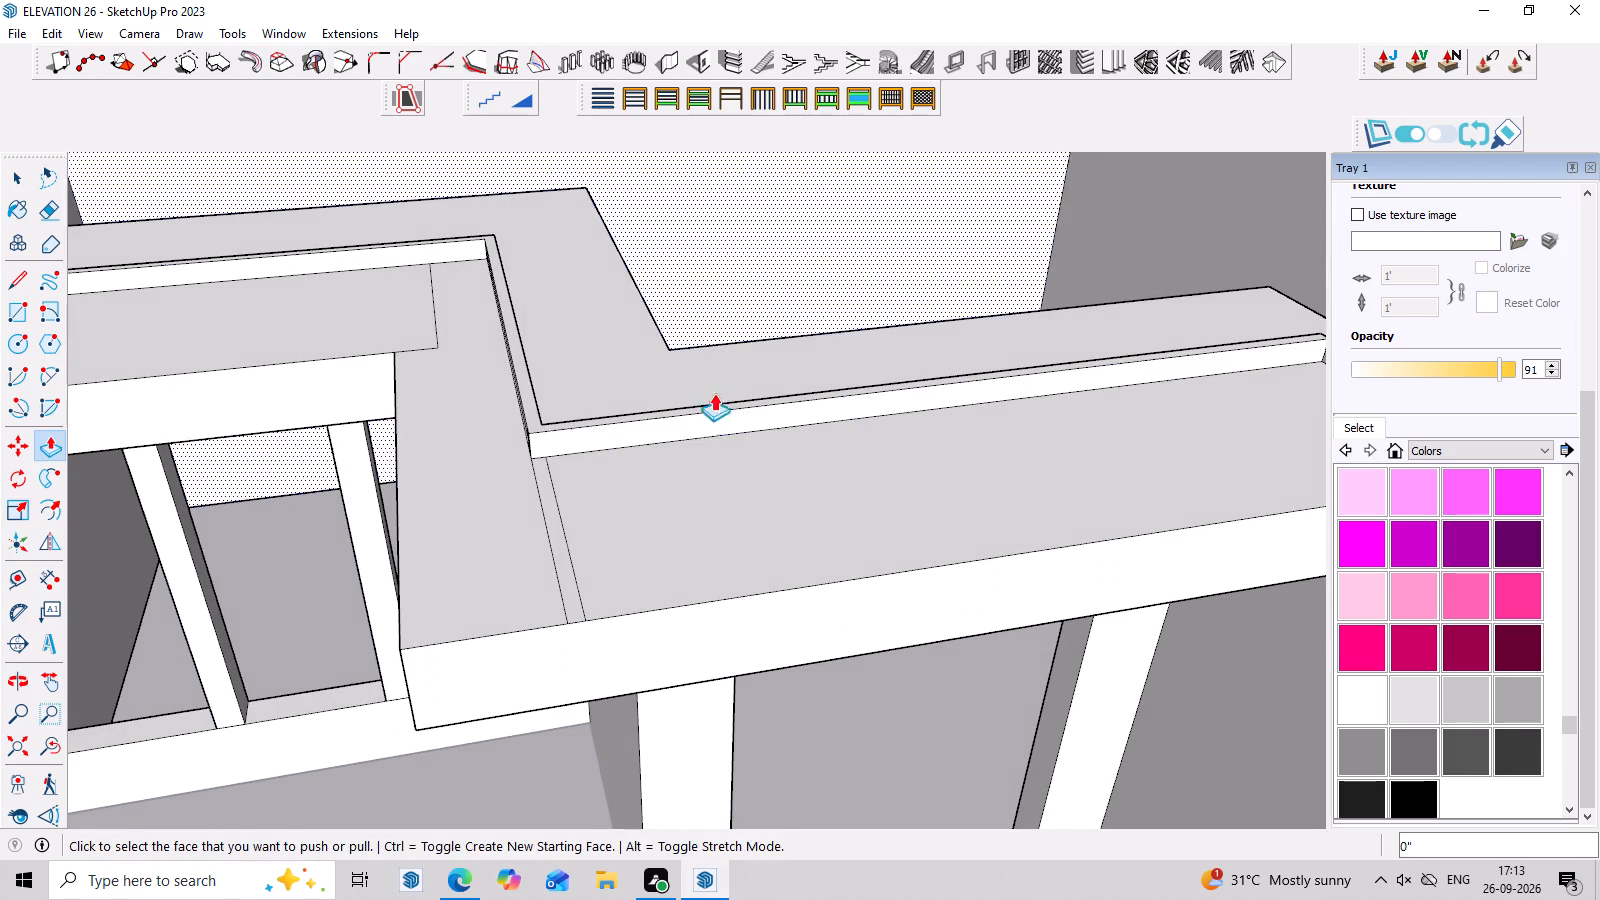
pyautogui.click(708, 427)
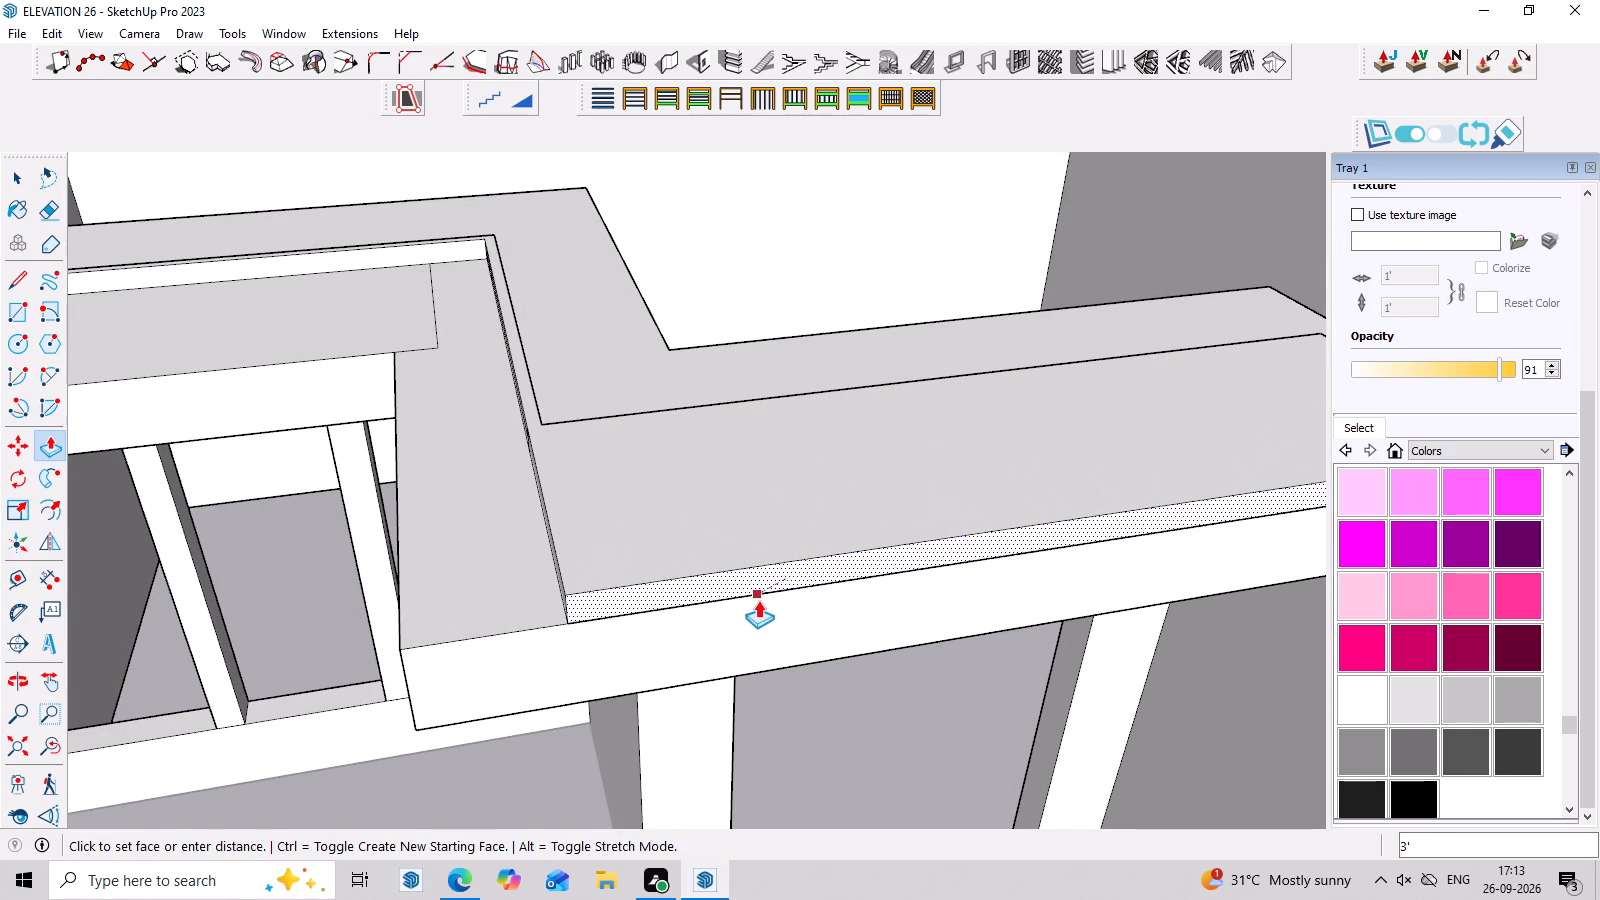
pyautogui.click(758, 600)
# Pull the front portion of the raised strip's side face at the wall step out to the overhang's side edge.
pyautogui.moveTo(552, 458); pyautogui.dragTo(708, 413, button='middle')
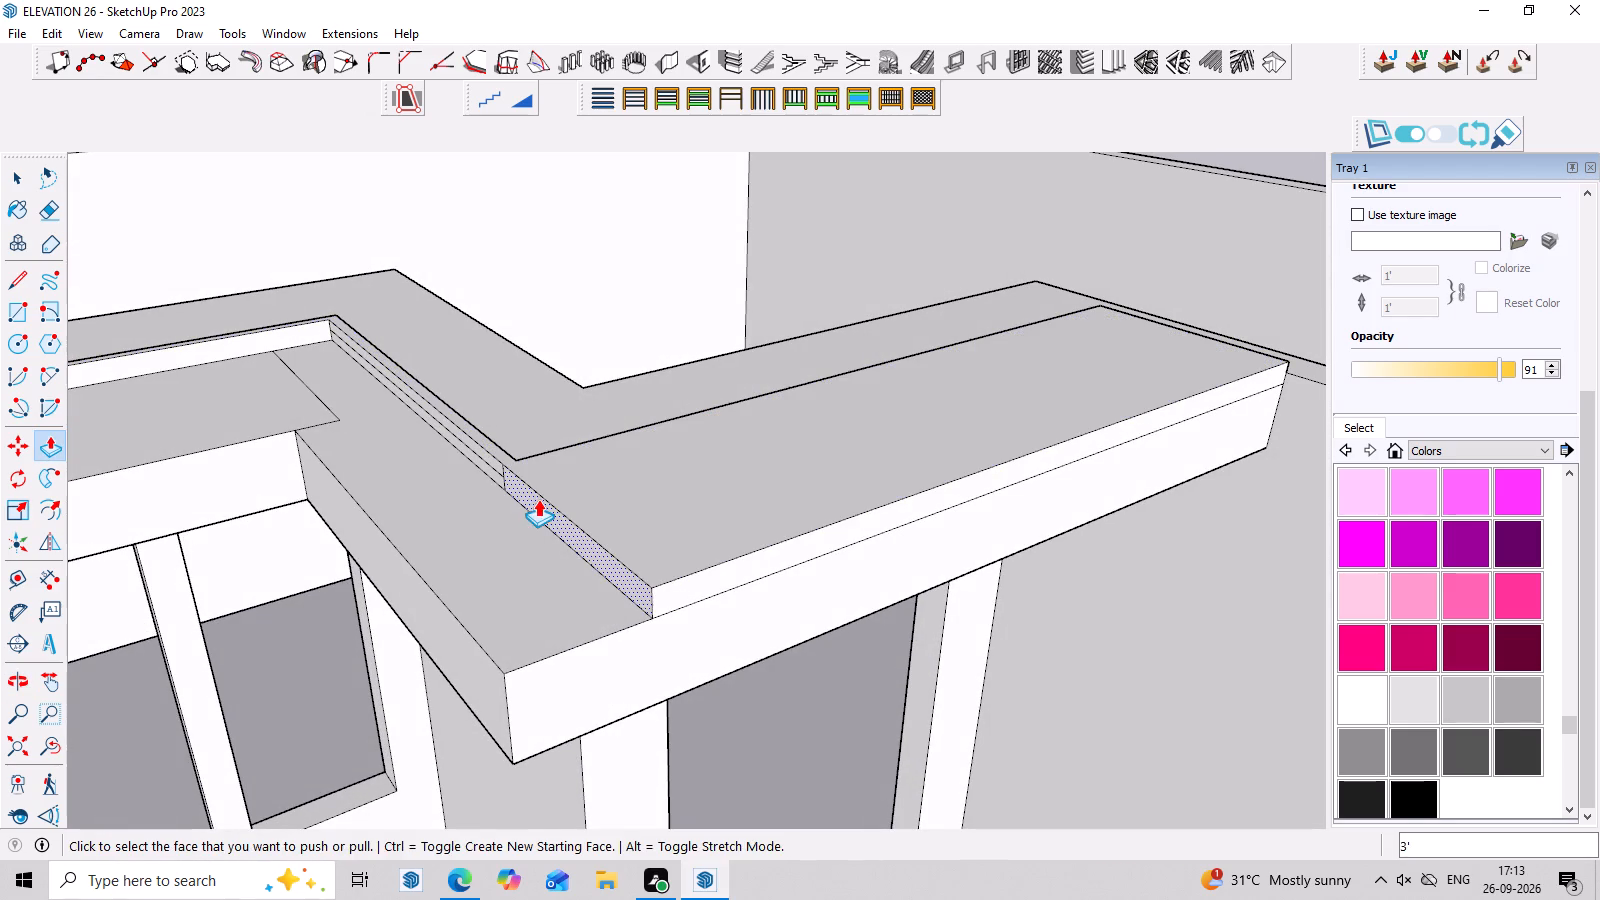
pyautogui.click(538, 499)
pyautogui.click(436, 624)
# Delete the dividing line on the strip's remaining side face at the step and pull that face out about 11".
pyautogui.moveTo(505, 539); pyautogui.dragTo(617, 517, button='middle')
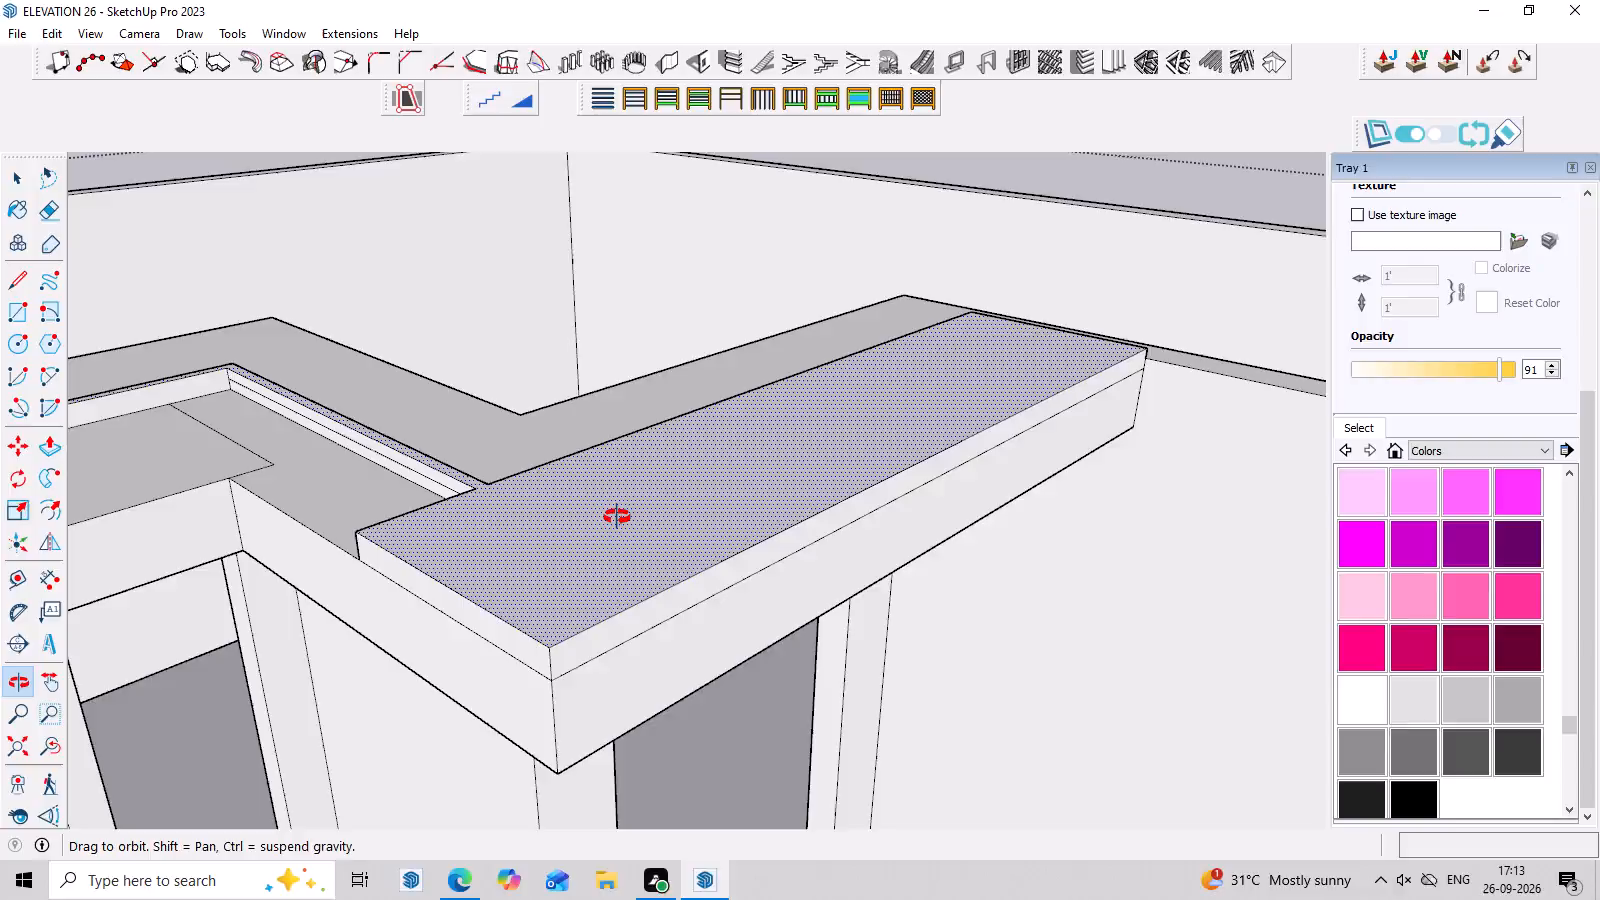
pyautogui.moveTo(617, 517); pyautogui.dragTo(724, 479, button='middle')
pyautogui.scroll(2, 354, 494)
pyautogui.press('space')
pyautogui.click(369, 534)
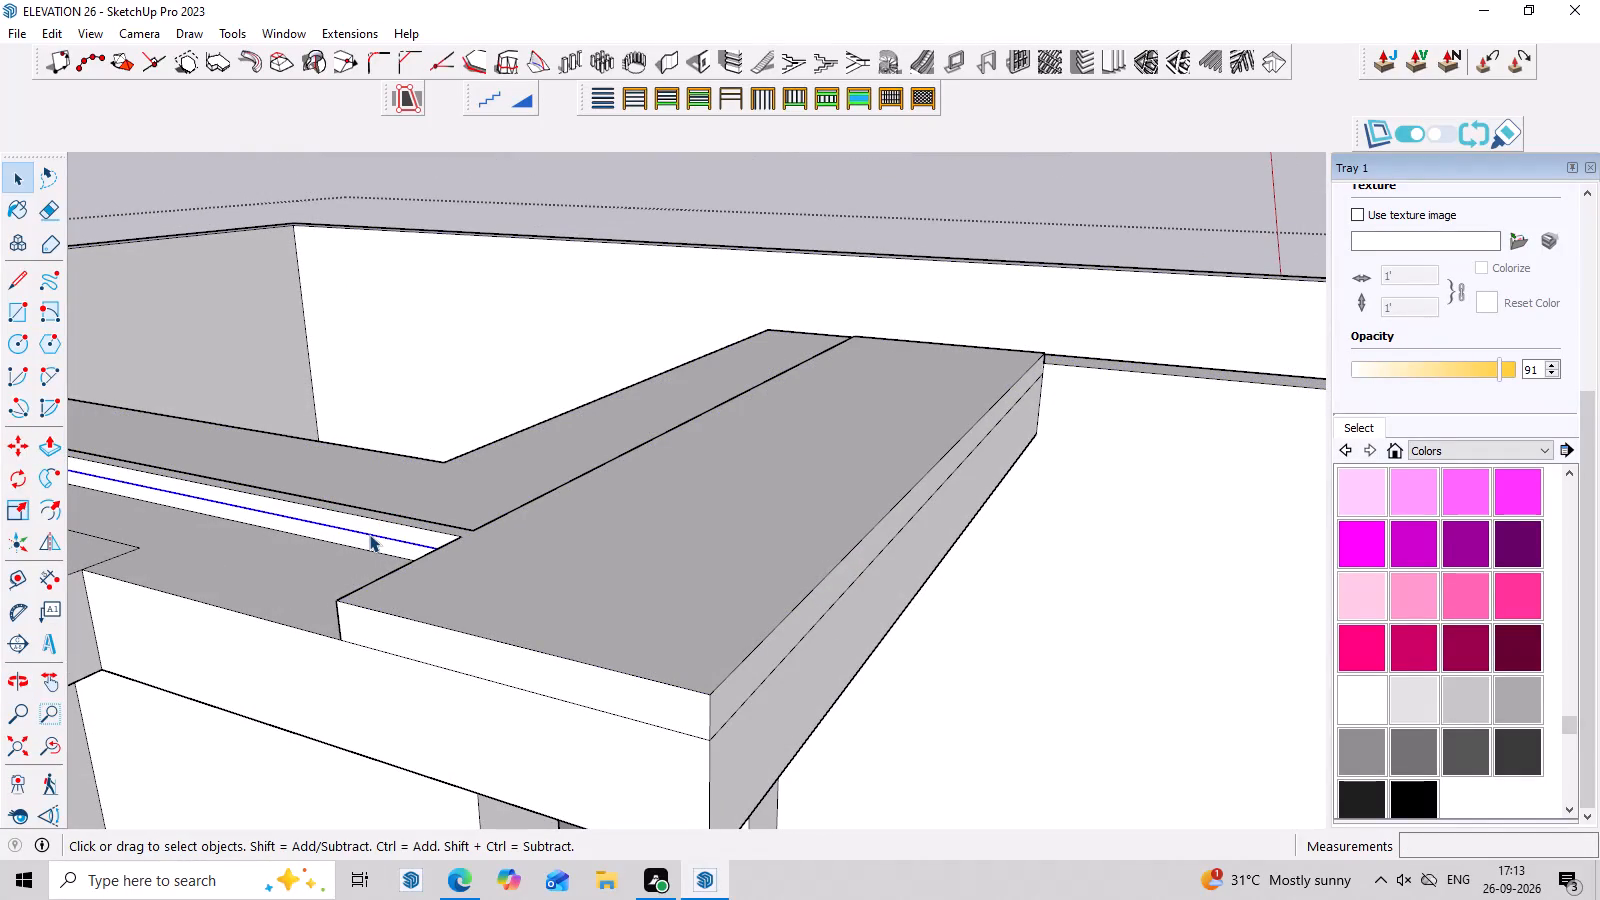
pyautogui.press('Delete')
pyautogui.click(369, 533)
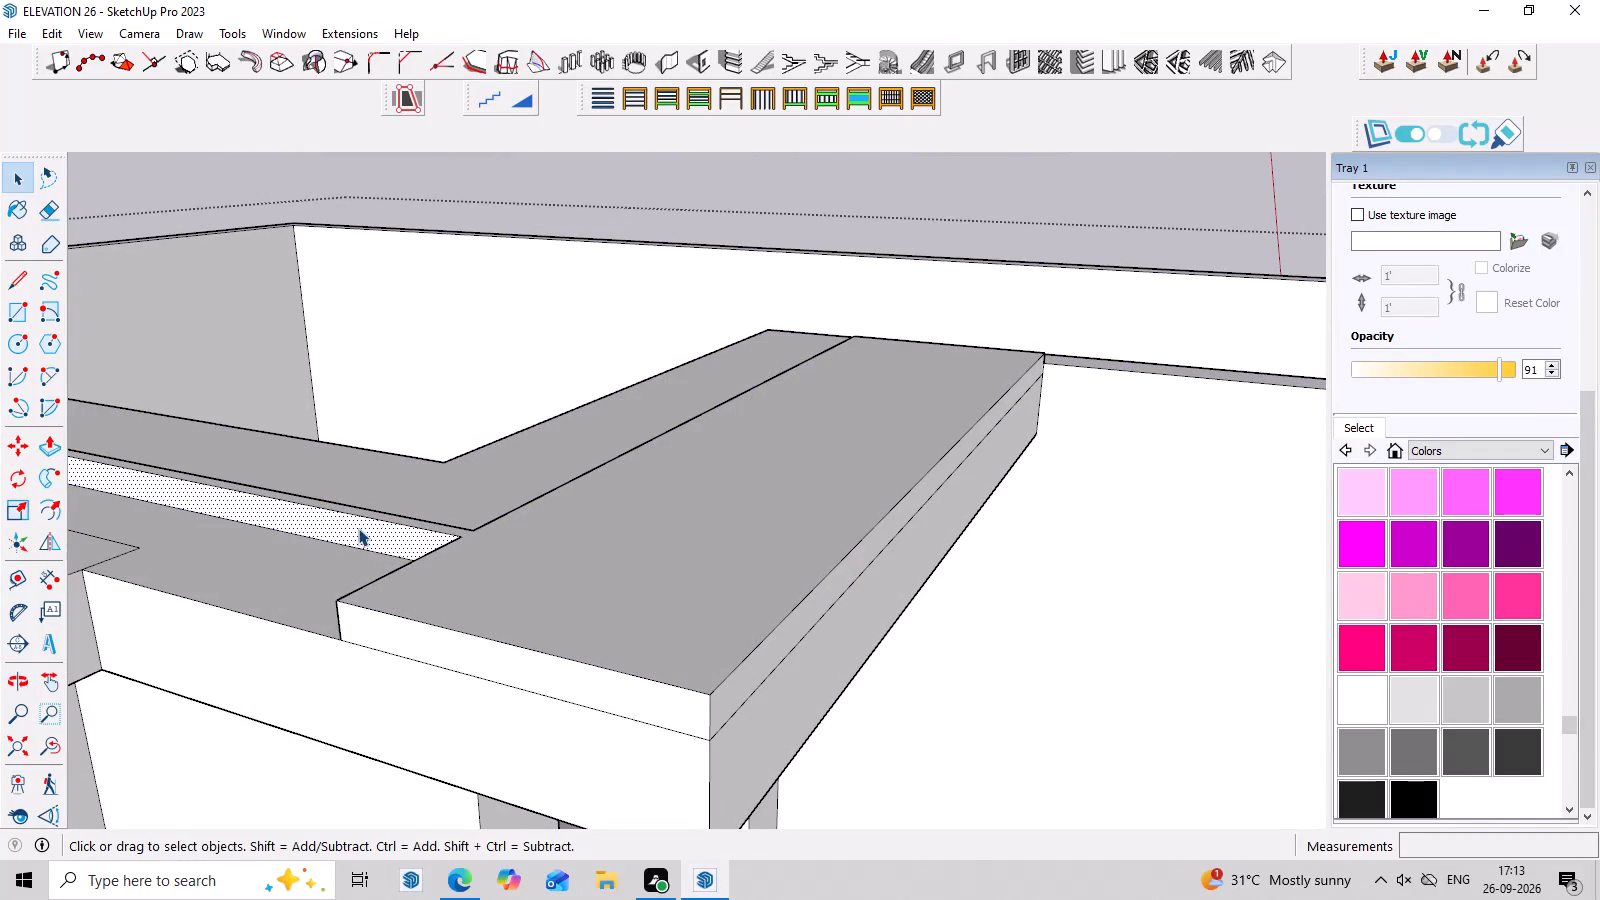
pyautogui.press('p')
pyautogui.moveTo(356, 527); pyautogui.dragTo(356, 538)
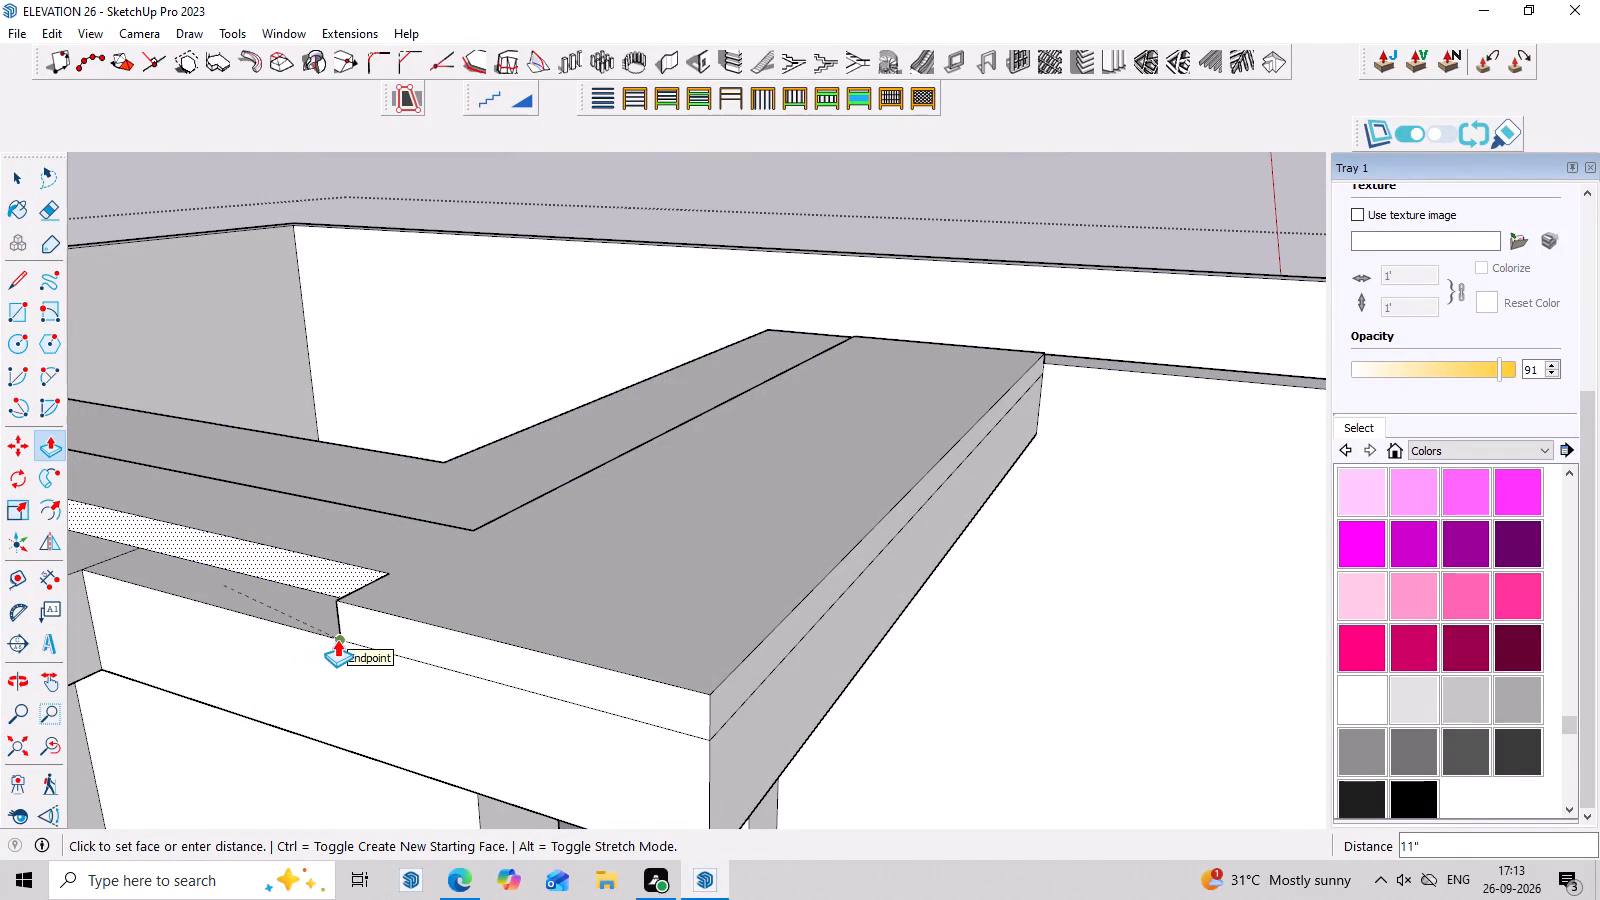
pyautogui.scroll(-4, 335, 636)
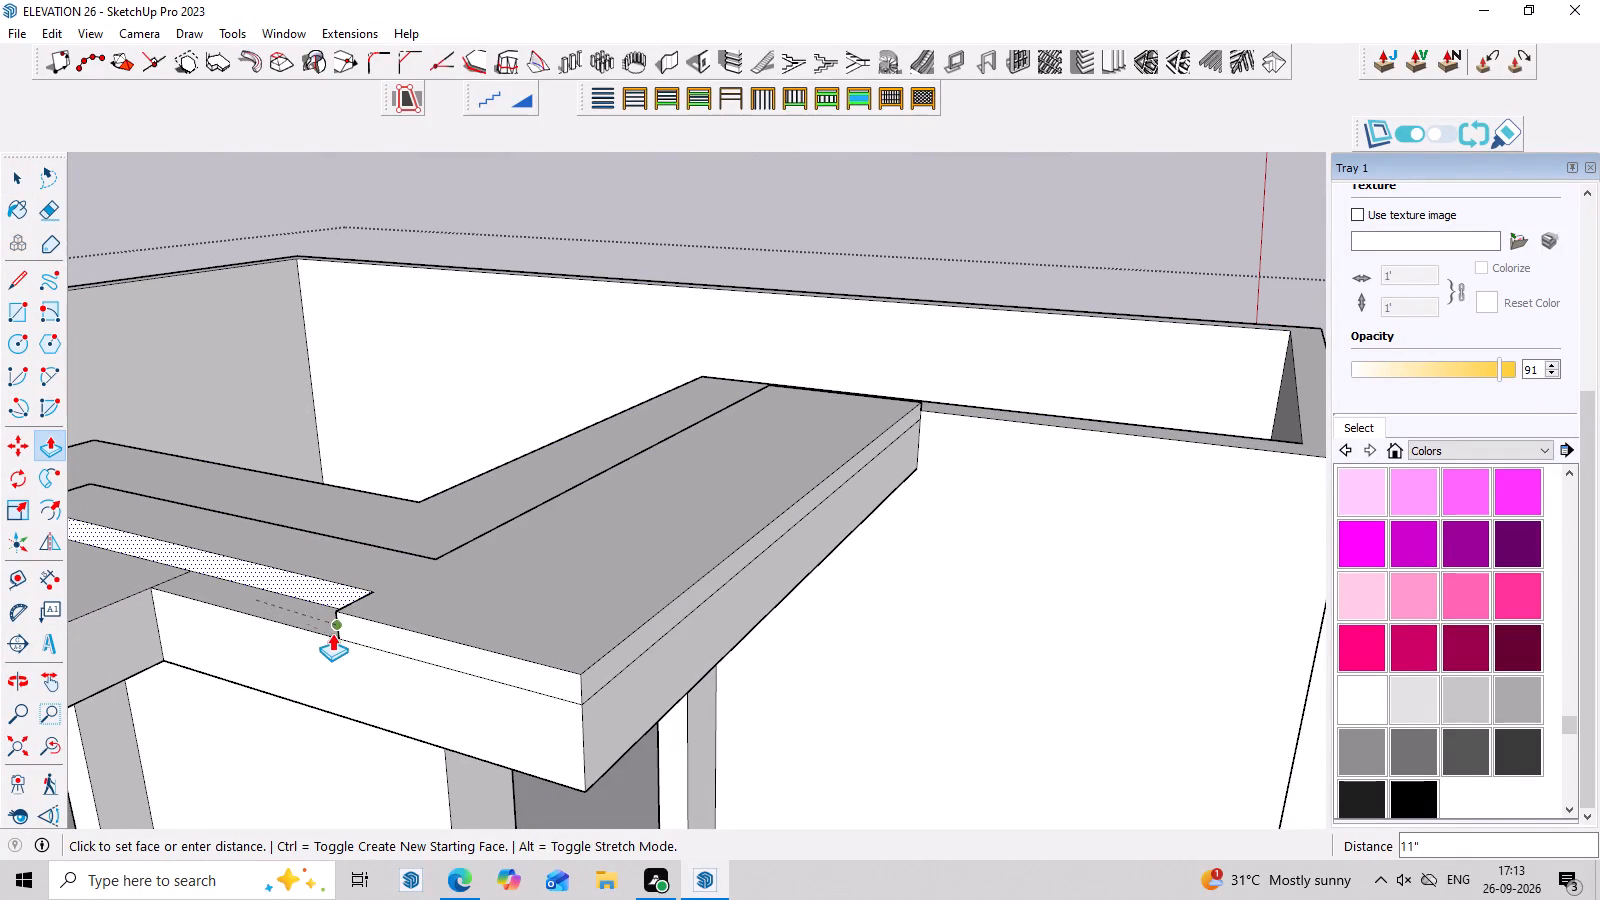
pyautogui.click(332, 633)
# Delete the short leftover edge on the overhang's top and pull the strip's recessed side face out about 7", flush with the band.
pyautogui.press('space')
pyautogui.click(177, 576)
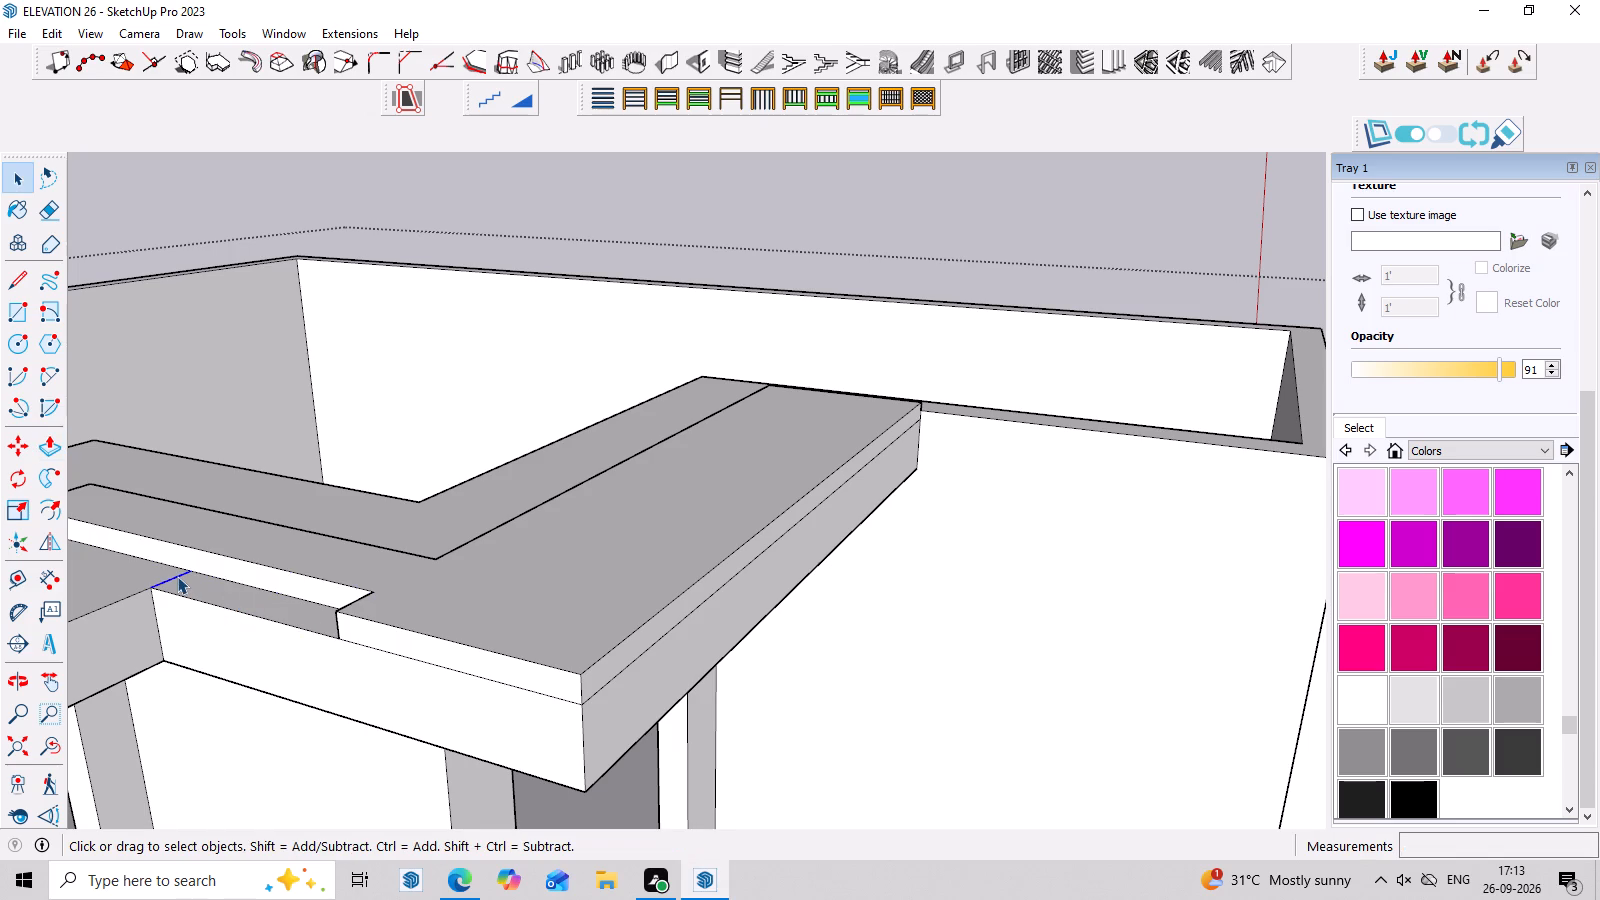
pyautogui.press('Delete')
pyautogui.click(227, 563)
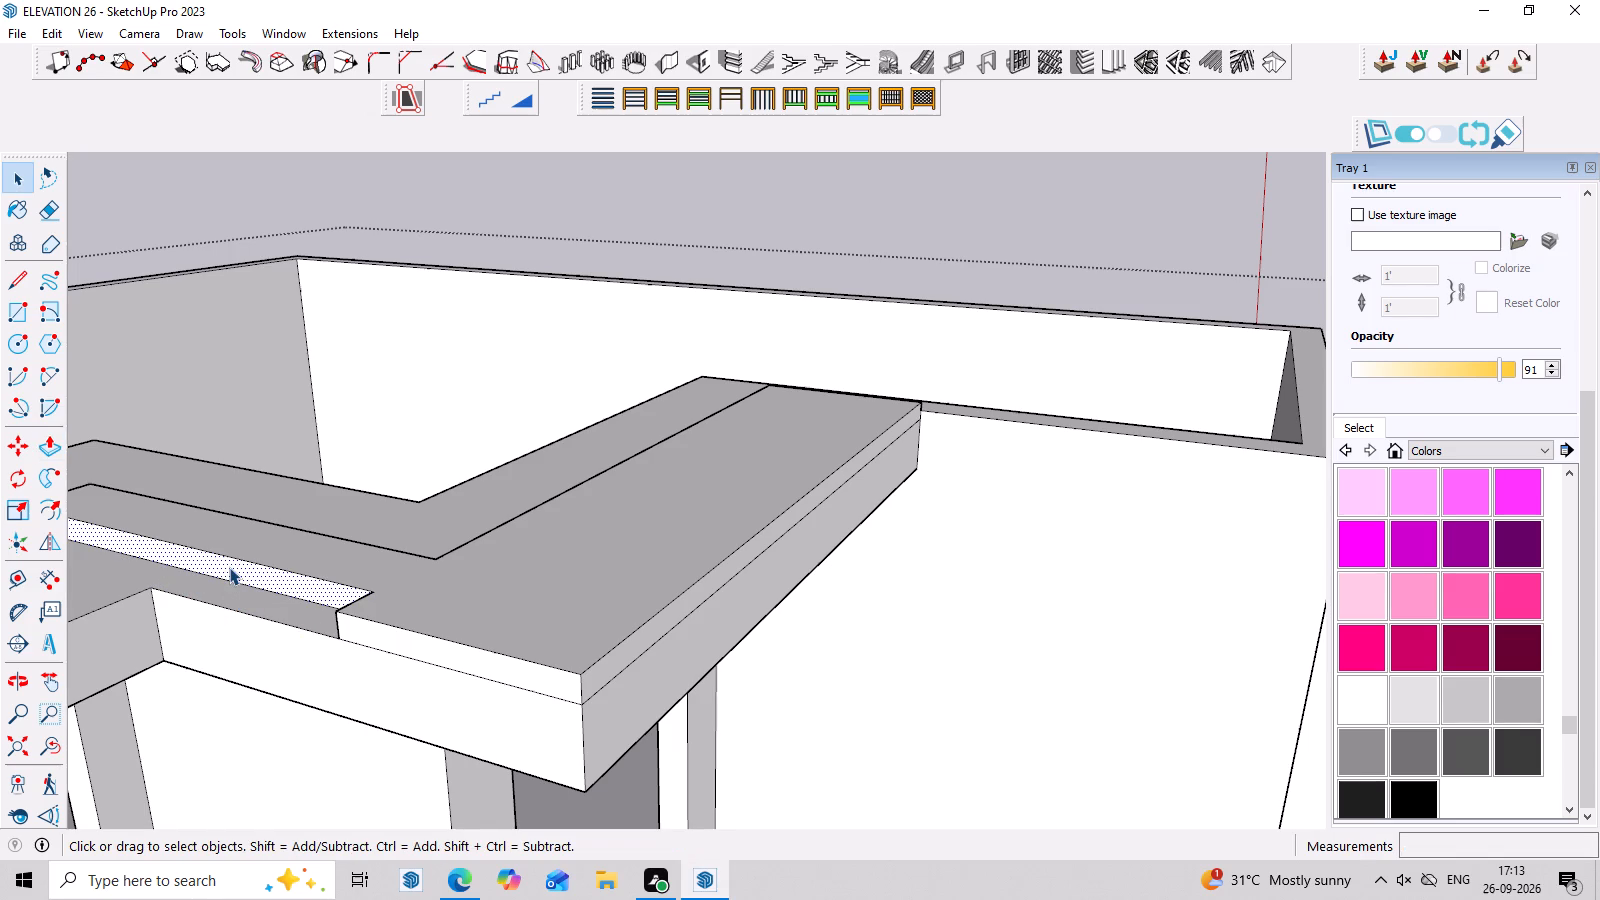
pyautogui.press('p')
pyautogui.click(222, 564)
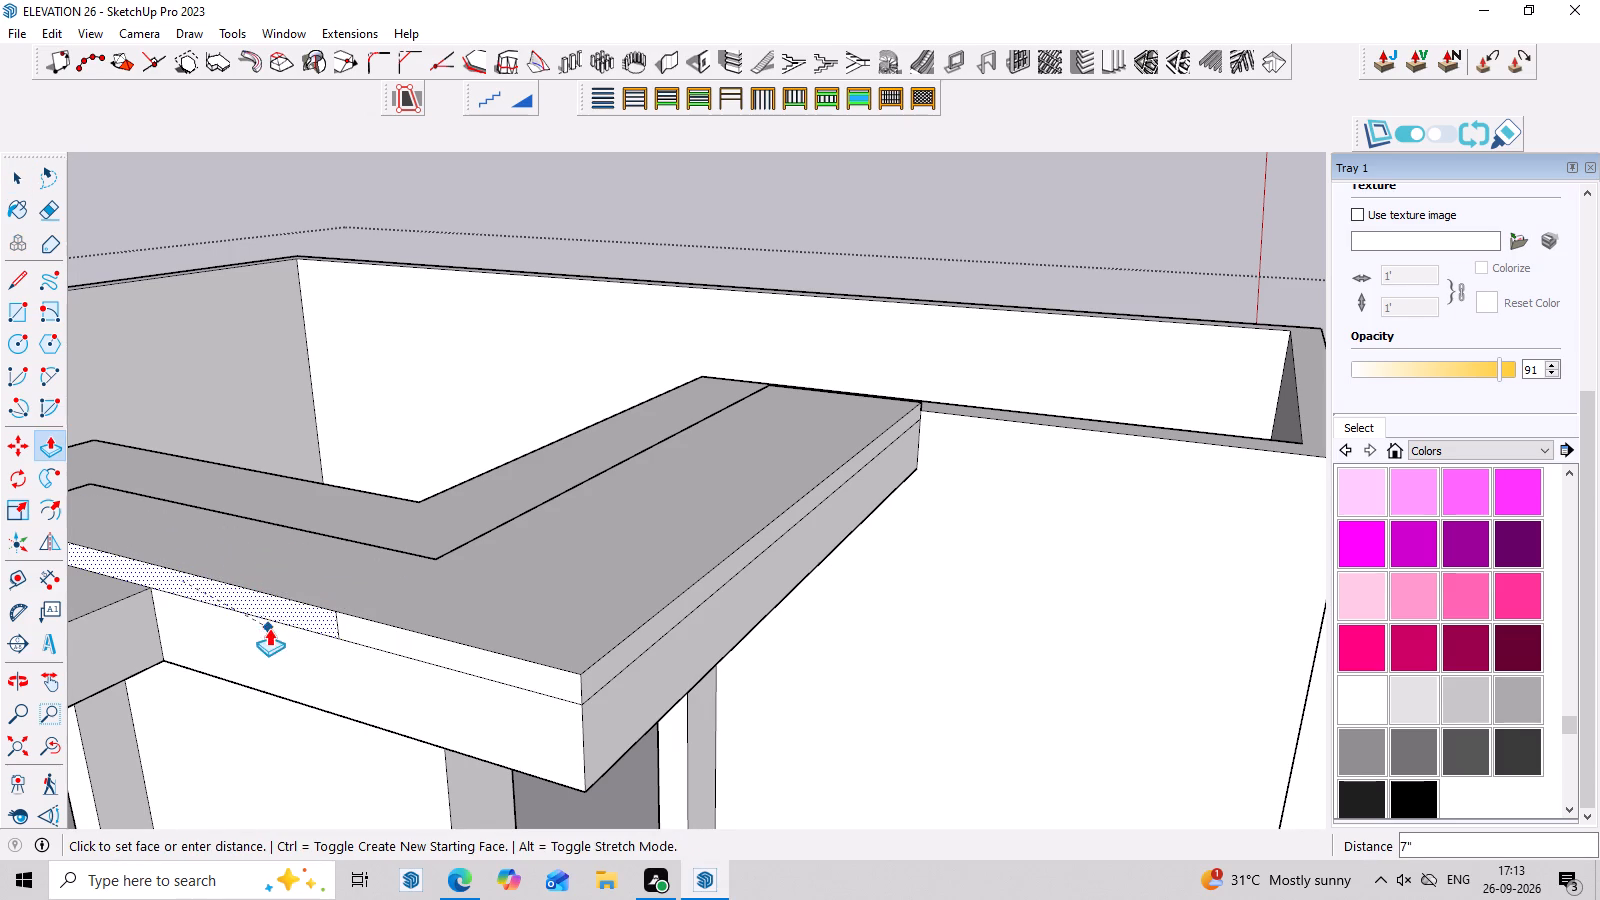
pyautogui.click(331, 638)
# Delete the vertical seam edge between the two flush parts of the strip's side face.
pyautogui.press('space')
pyautogui.click(333, 619)
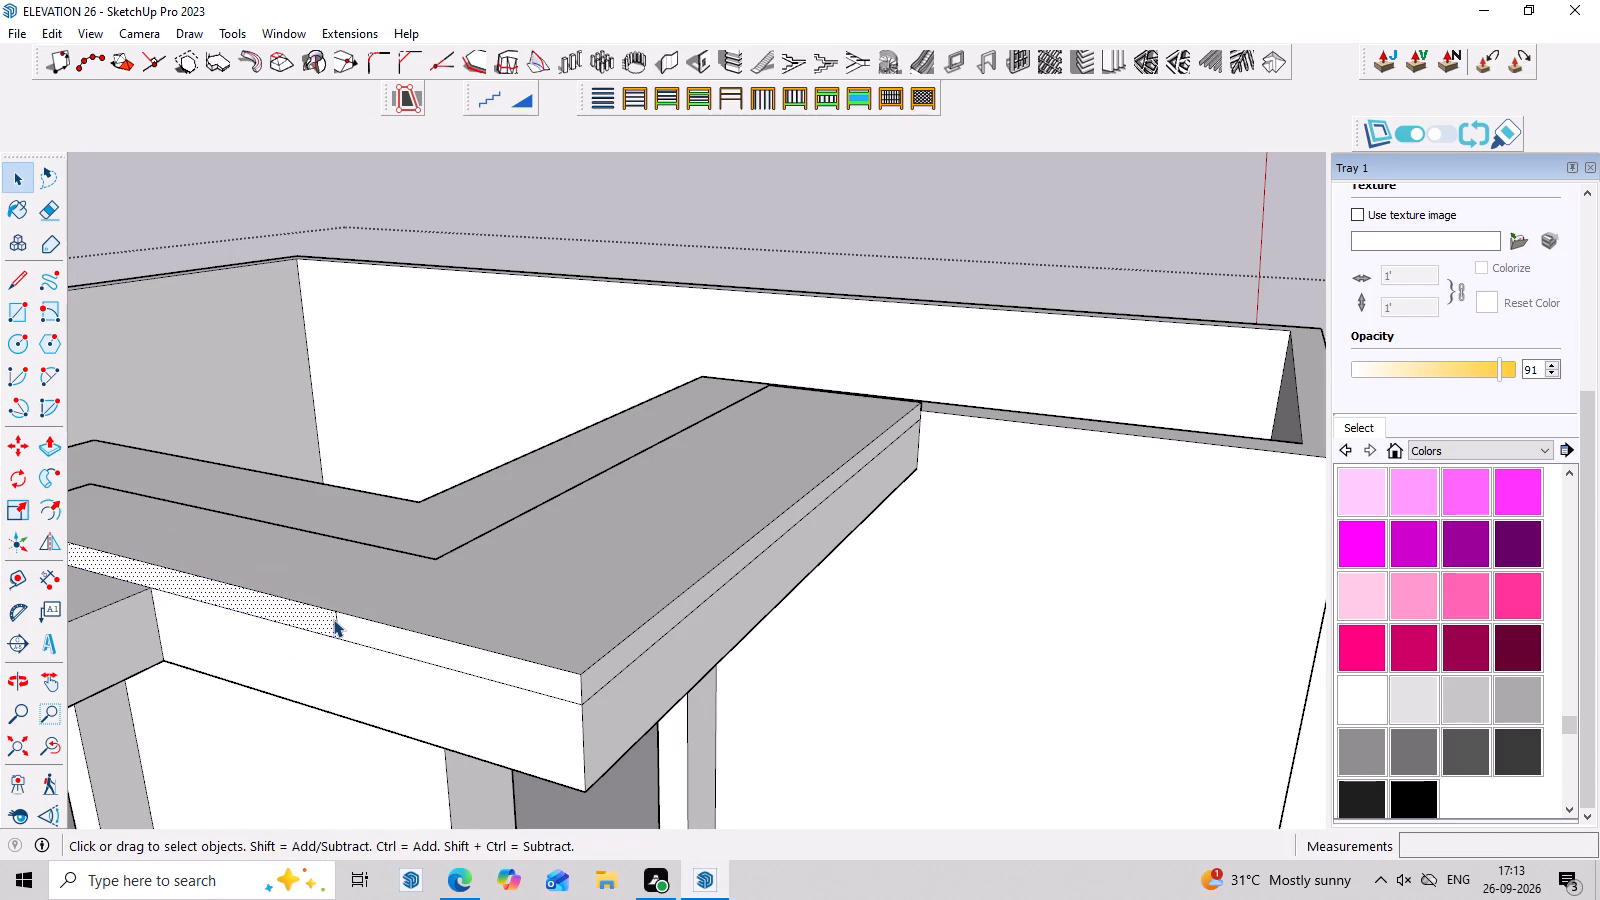
pyautogui.click(335, 625)
pyautogui.click(335, 621)
pyautogui.press('Delete')
# Draw a 4" vertical line splitting the raised strip's side face at the inner corner of the stepped overhang.
pyautogui.scroll(-5, 659, 688)
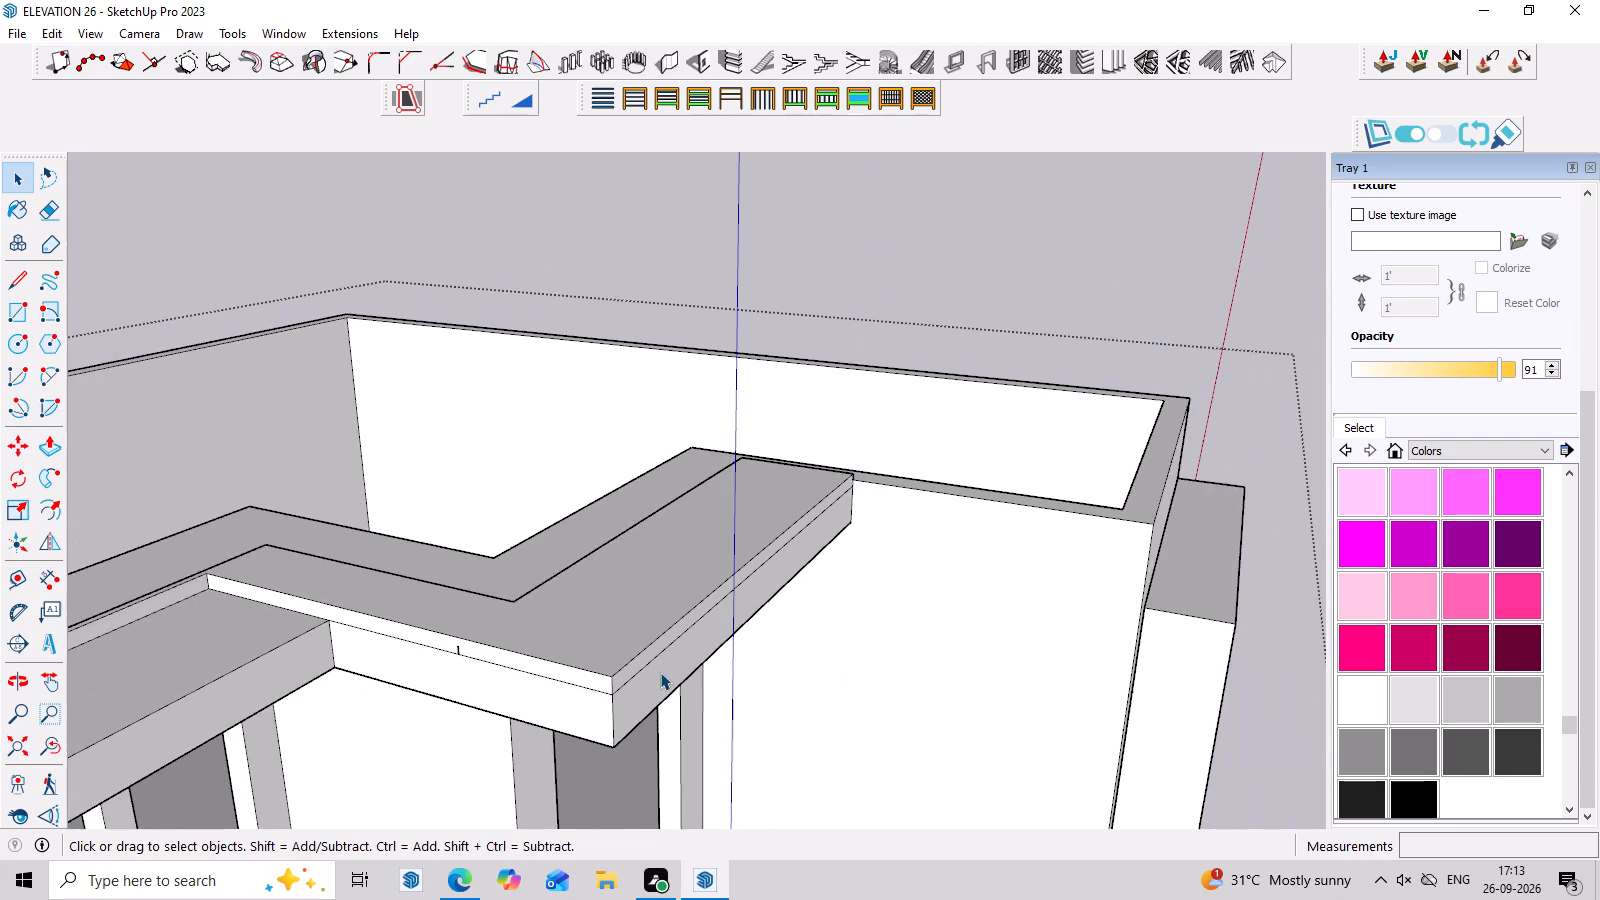
pyautogui.scroll(-8, 660, 672)
pyautogui.moveTo(1149, 596); pyautogui.dragTo(1123, 624, button='middle')
pyautogui.scroll(7, 332, 647)
pyautogui.moveTo(762, 679); pyautogui.dragTo(749, 675, button='middle')
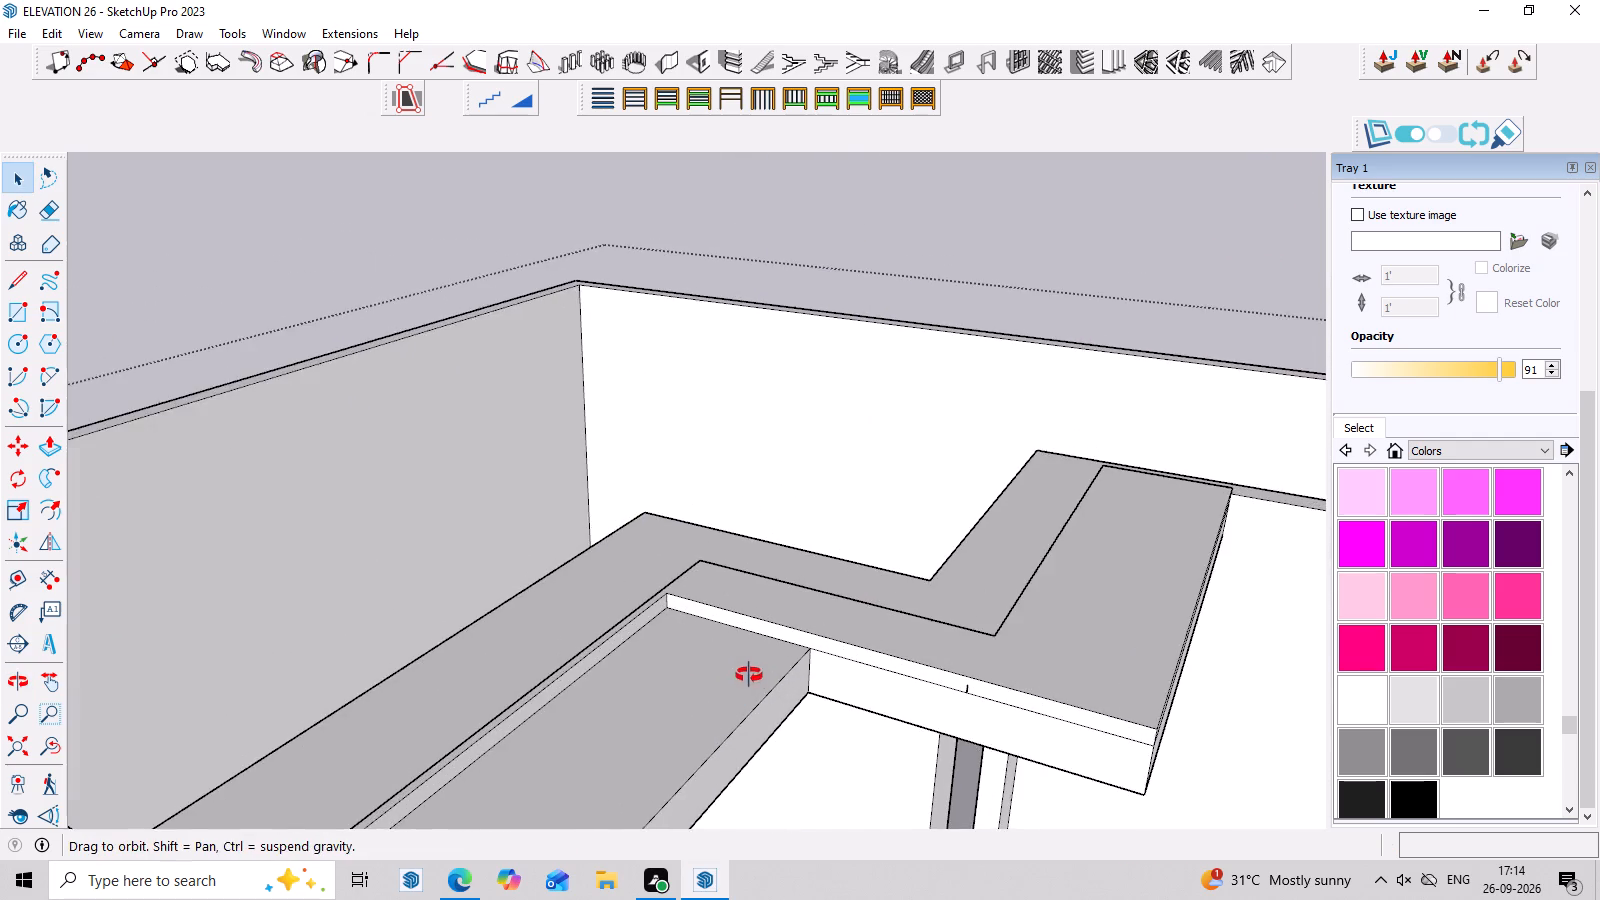
pyautogui.moveTo(749, 675); pyautogui.dragTo(676, 631, button='middle')
pyautogui.scroll(-4, 601, 589)
pyautogui.moveTo(772, 681); pyautogui.dragTo(717, 722, button='middle')
pyautogui.scroll(3, 674, 652)
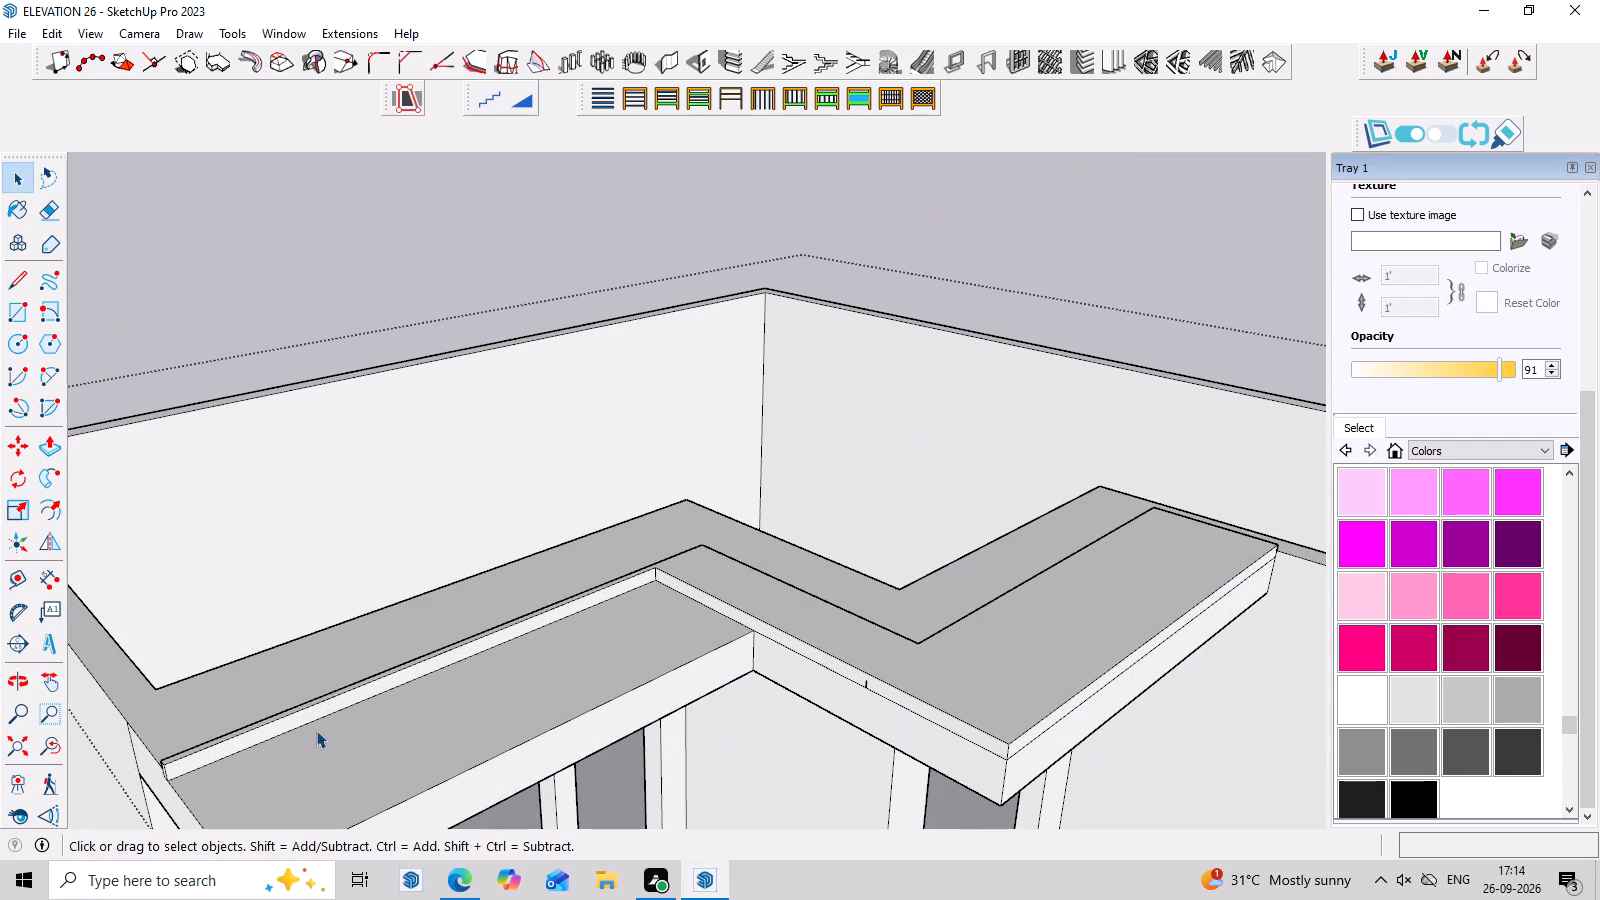
pyautogui.rightClick(728, 609)
pyautogui.click(728, 609)
pyautogui.scroll(3, 718, 616)
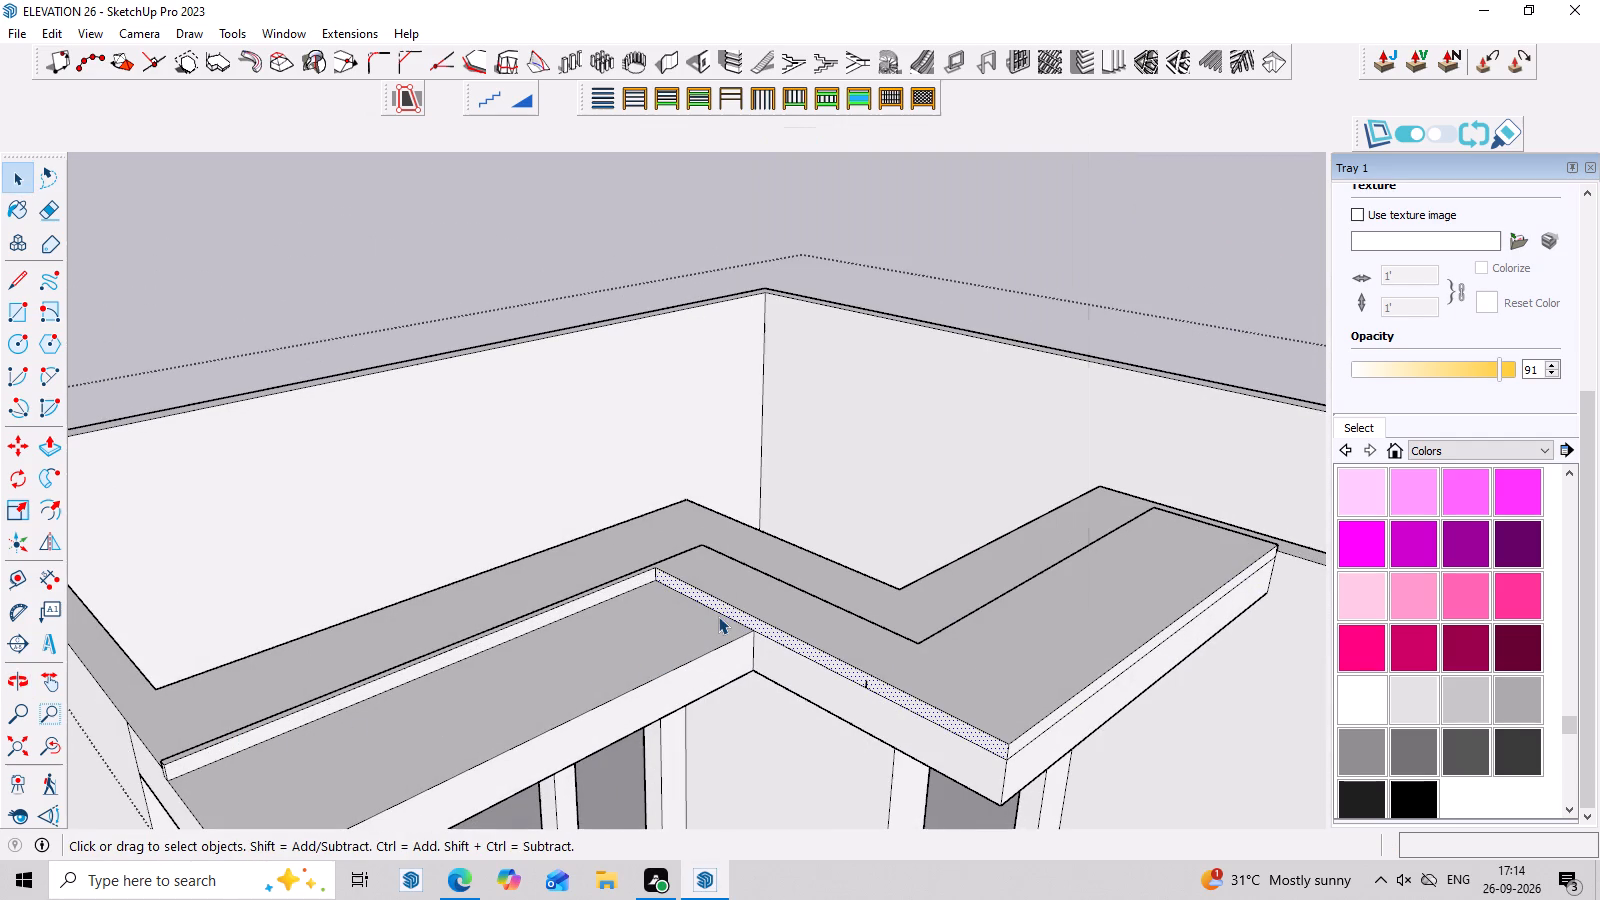
pyautogui.click(718, 616)
pyautogui.click(718, 606)
pyautogui.scroll(4, 756, 636)
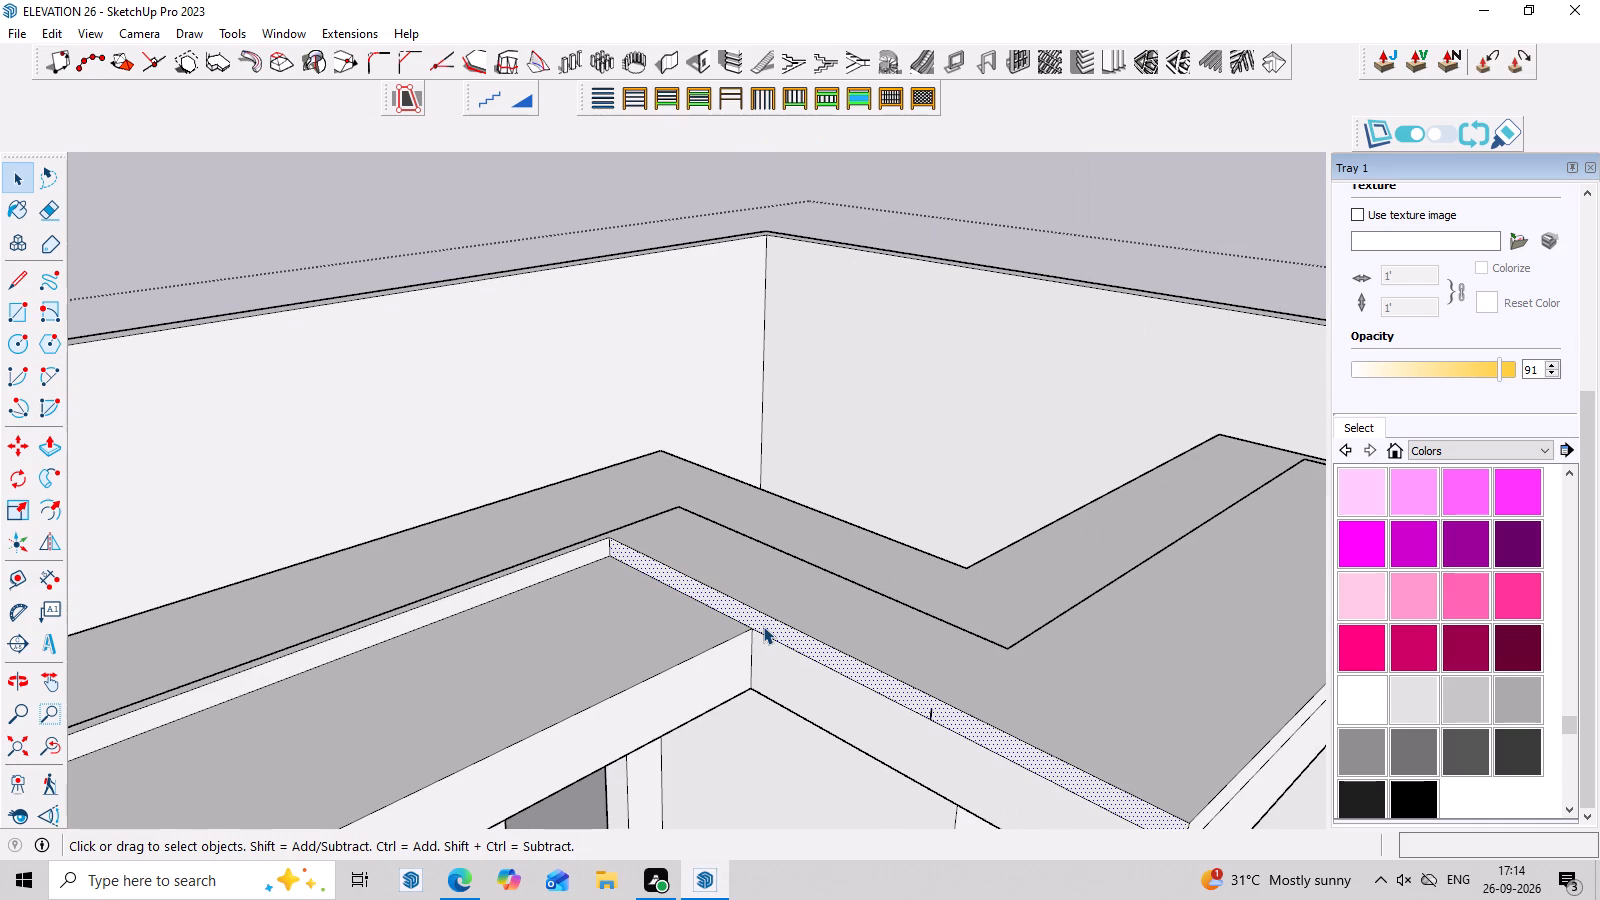
pyautogui.press('l')
pyautogui.scroll(2, 764, 626)
pyautogui.click(746, 629)
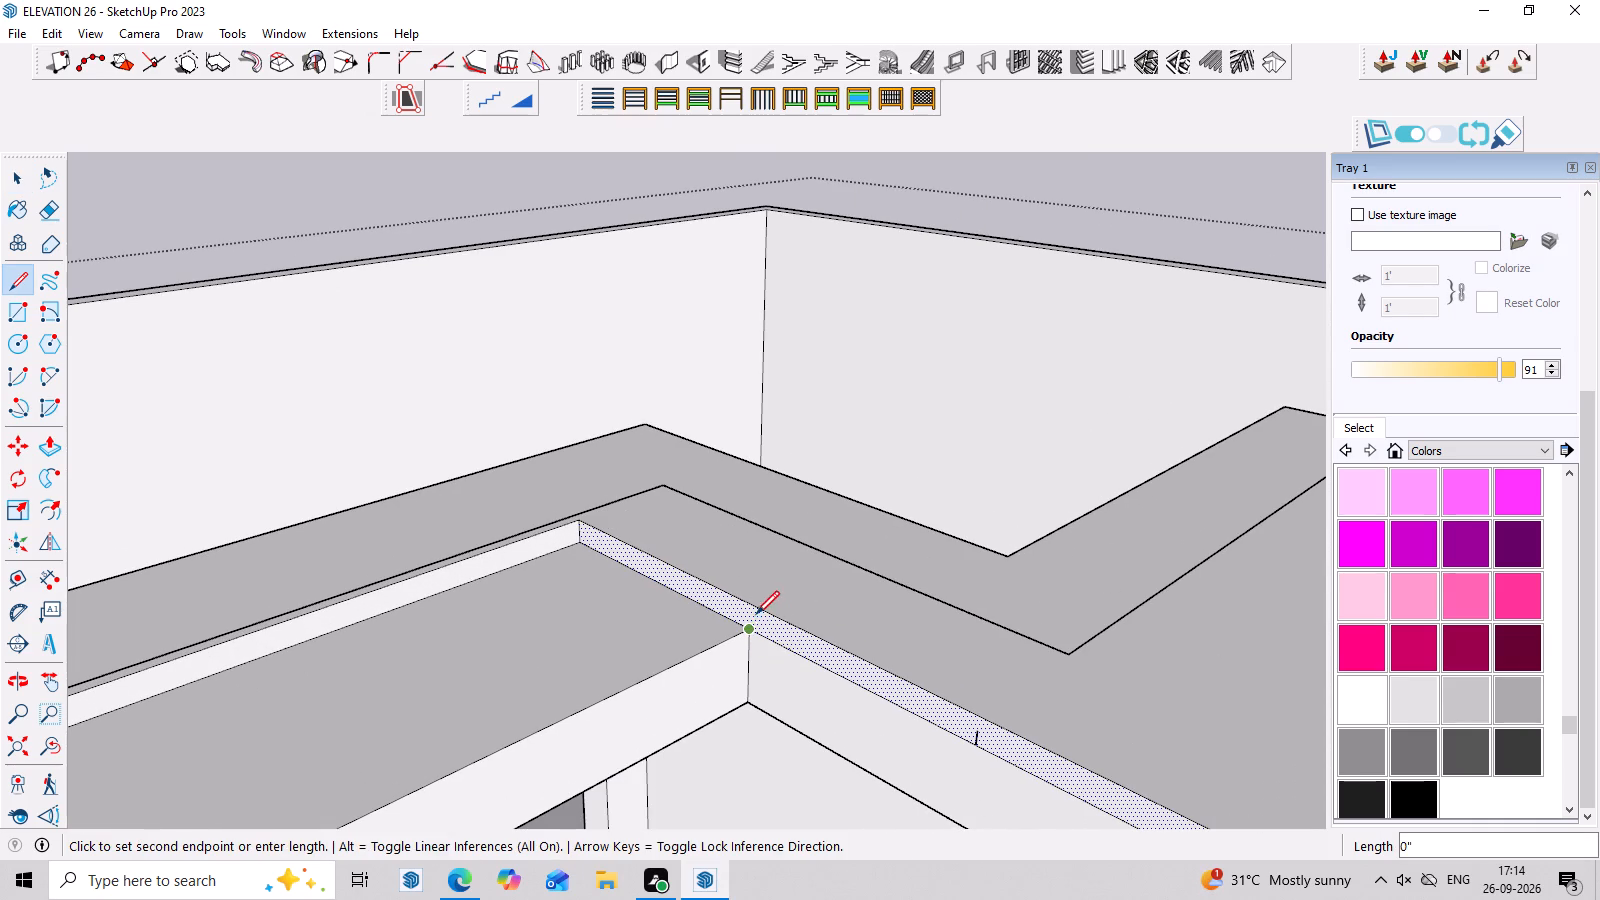
pyautogui.click(753, 602)
pyautogui.press('Escape')
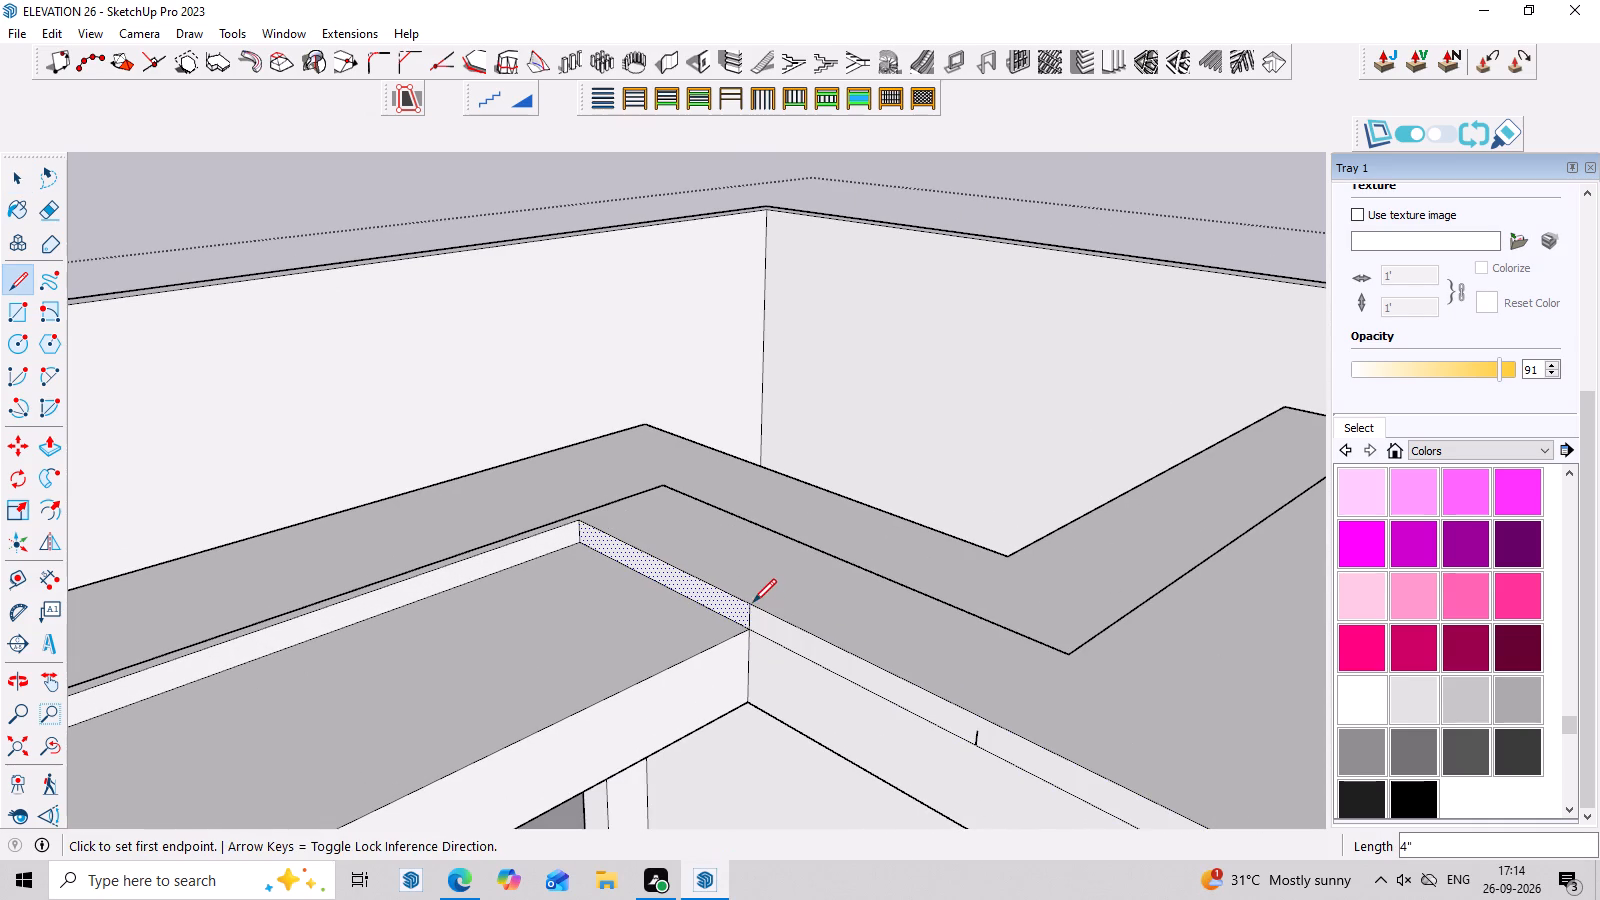
# Pull the split-off strip face about 11' 1" across the overhang above the three-panel window, toward its far end.
pyautogui.press('space')
pyautogui.click(729, 606)
pyautogui.press('p')
pyautogui.moveTo(729, 606); pyautogui.dragTo(724, 613)
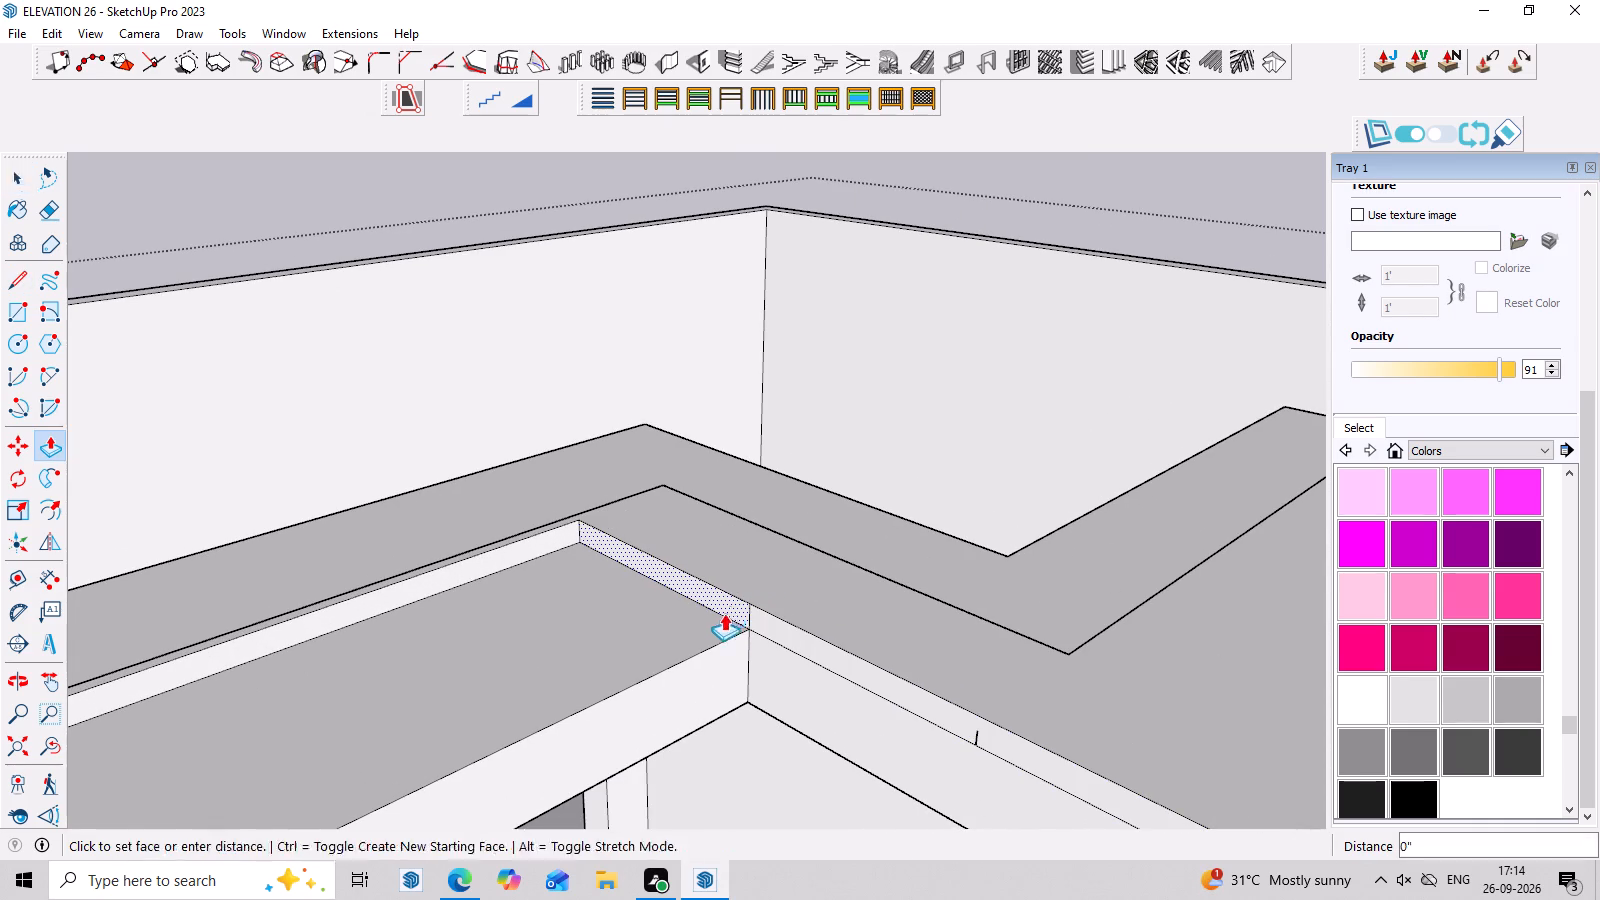
pyautogui.moveTo(724, 613); pyautogui.dragTo(631, 655)
pyautogui.scroll(-9, 626, 651)
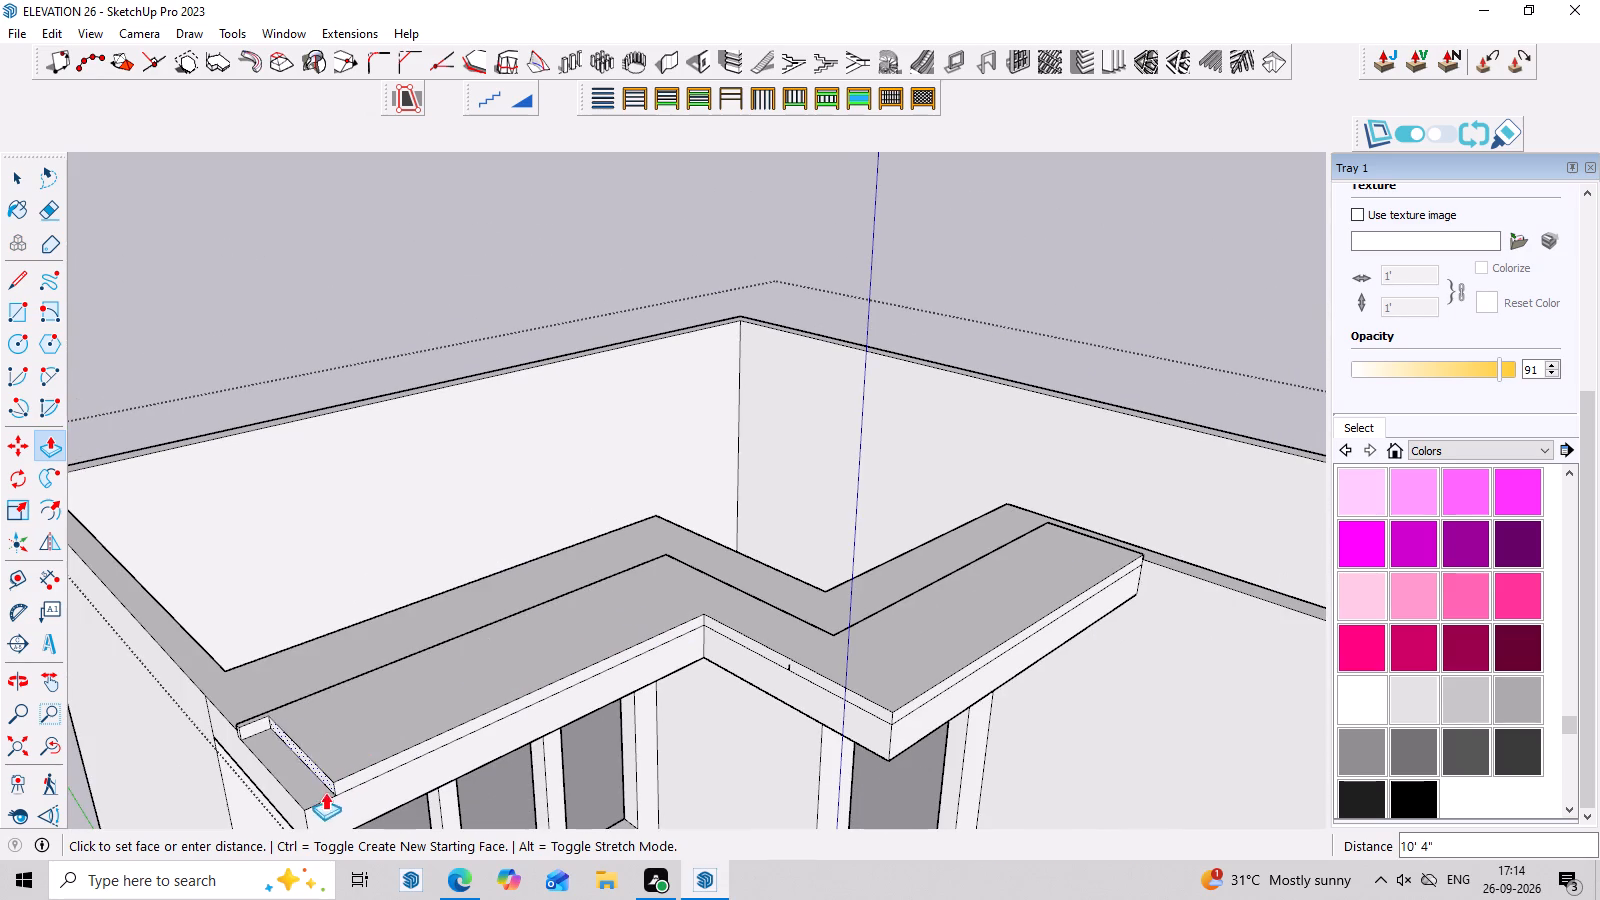
pyautogui.click(312, 806)
# Delete the leftover seam edges on the raised strip's end face above the three-panel window.
pyautogui.scroll(-4, 564, 705)
pyautogui.moveTo(566, 704); pyautogui.dragTo(756, 645, button='middle')
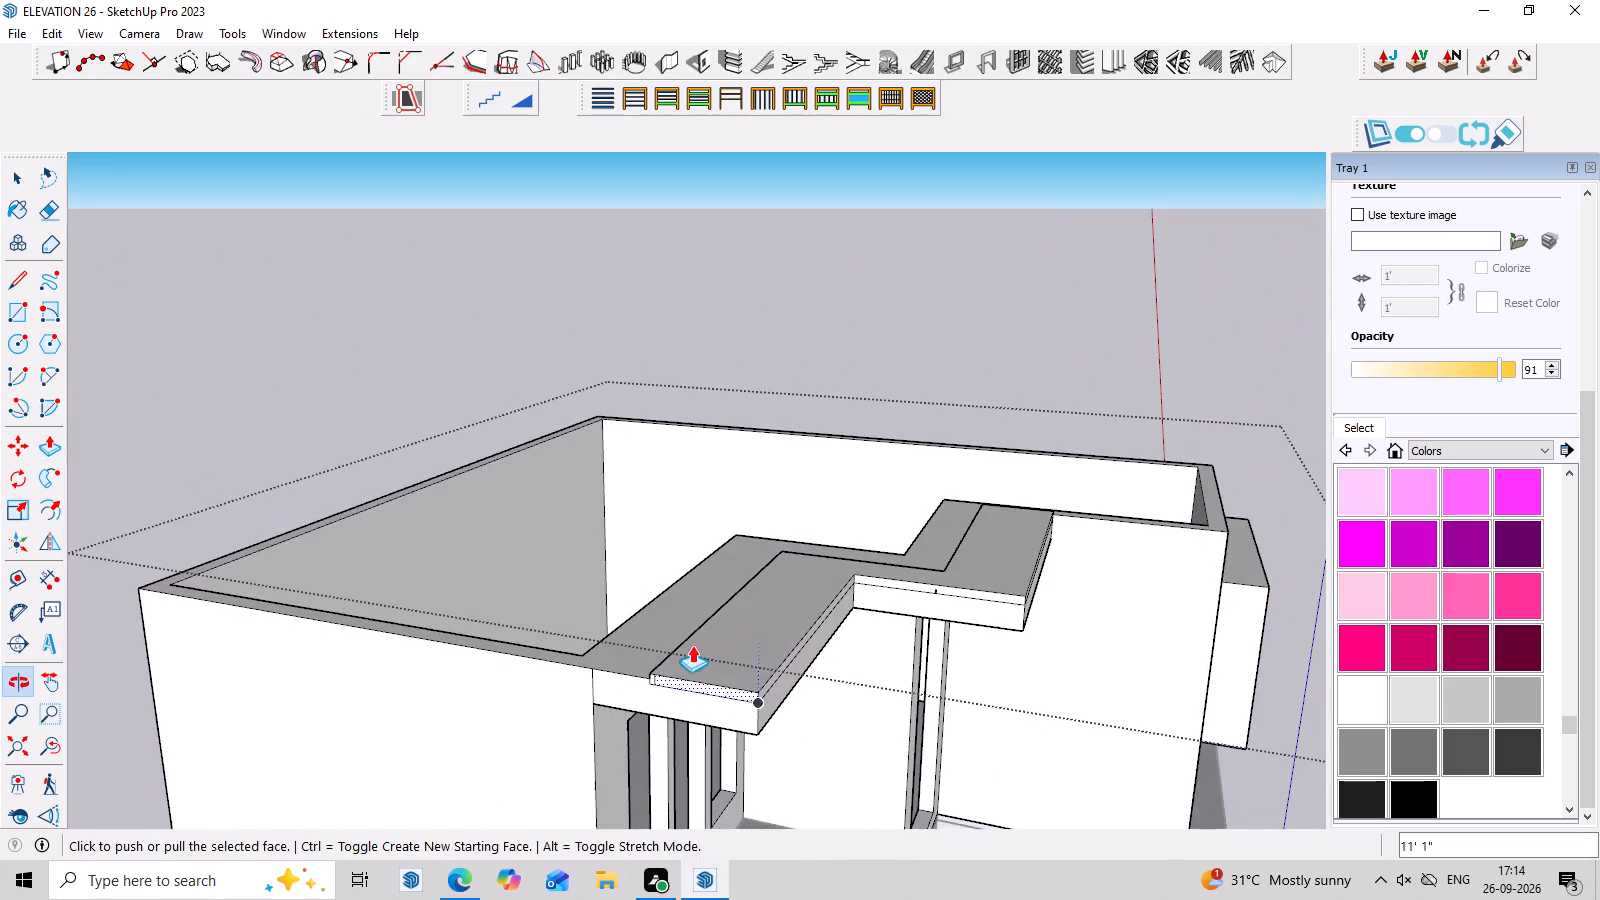
pyautogui.scroll(6, 645, 672)
pyautogui.press('space')
pyautogui.click(658, 674)
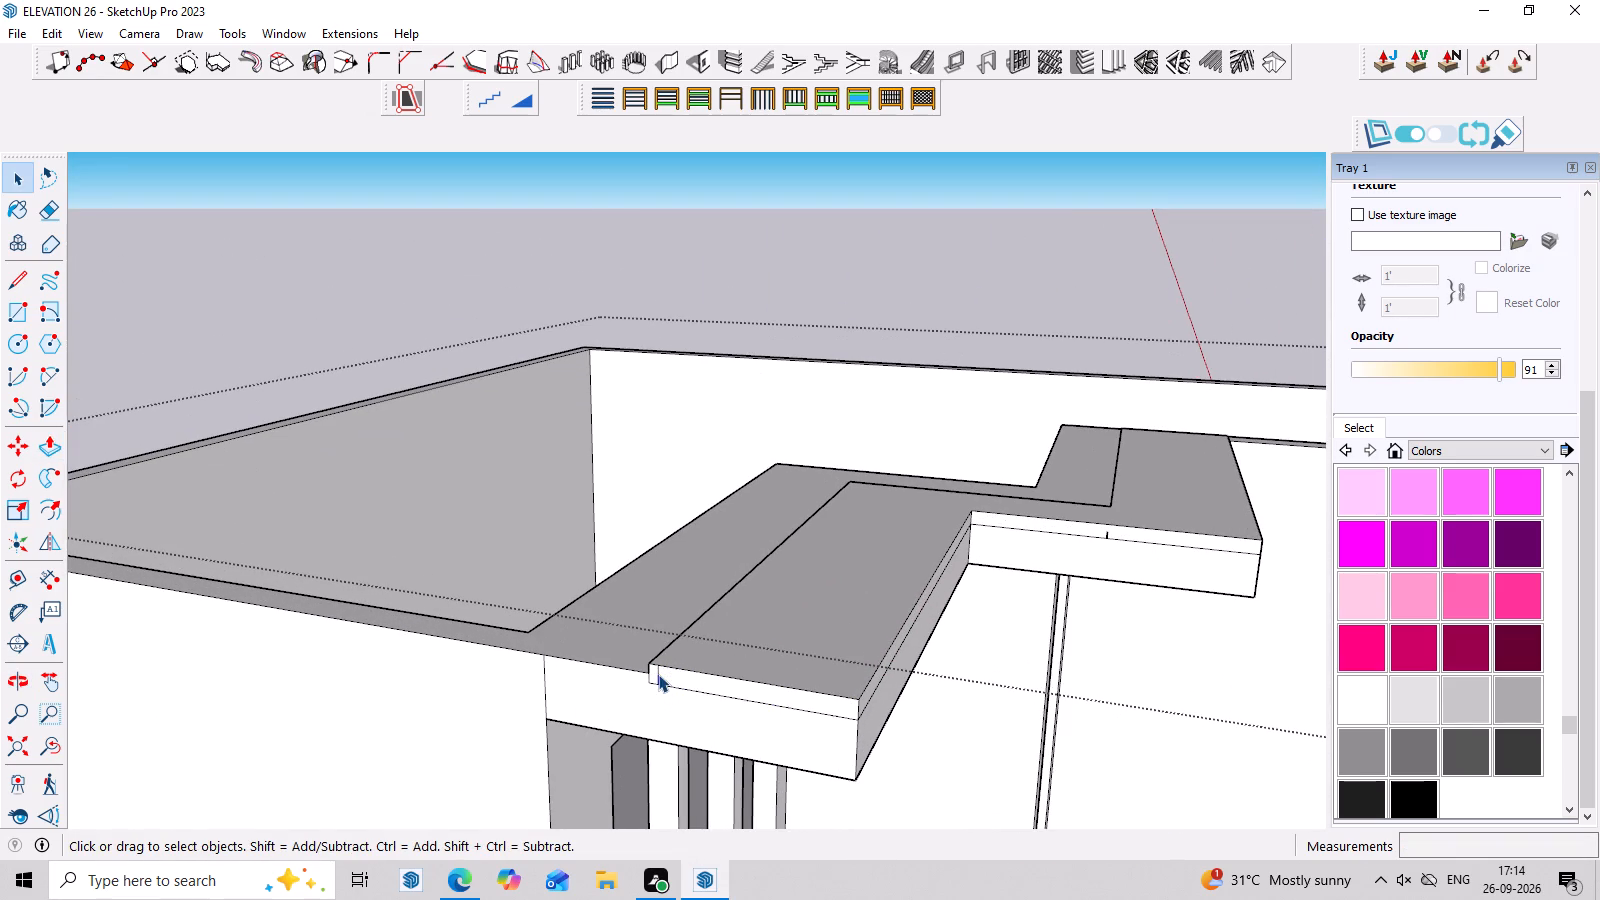
pyautogui.press('Delete')
pyautogui.scroll(-4, 657, 674)
pyautogui.click(656, 673)
pyautogui.scroll(4, 656, 673)
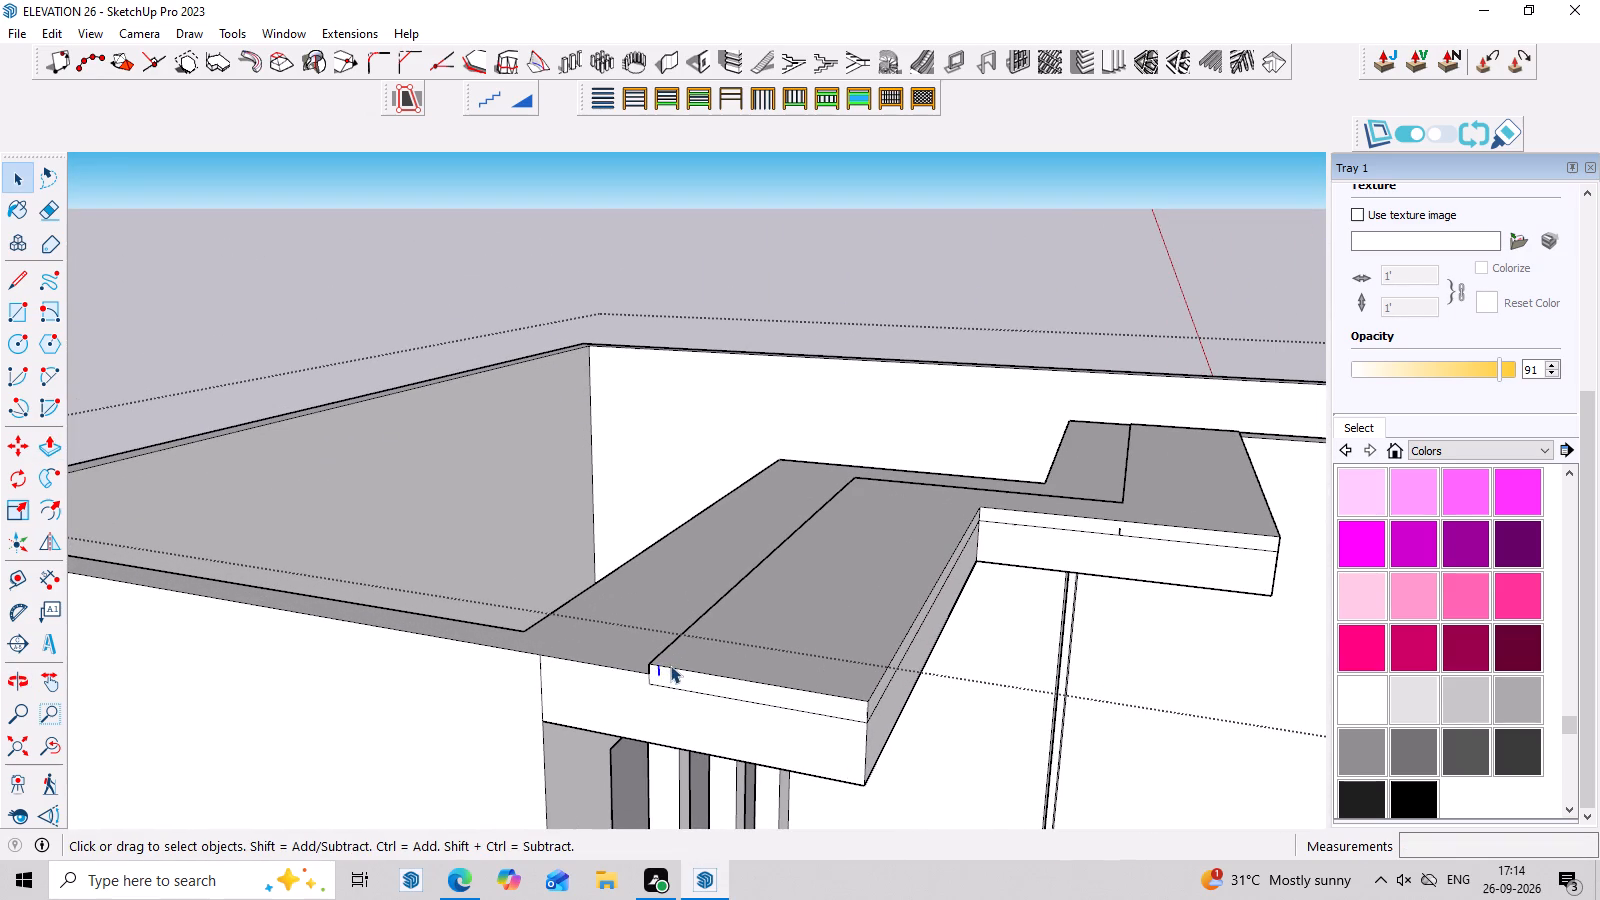
pyautogui.press('Delete')
# Delete the remaining short edge on the raised strip's side face at the wall step.
pyautogui.scroll(-4, 662, 668)
pyautogui.moveTo(1152, 608); pyautogui.dragTo(1103, 642, button='middle')
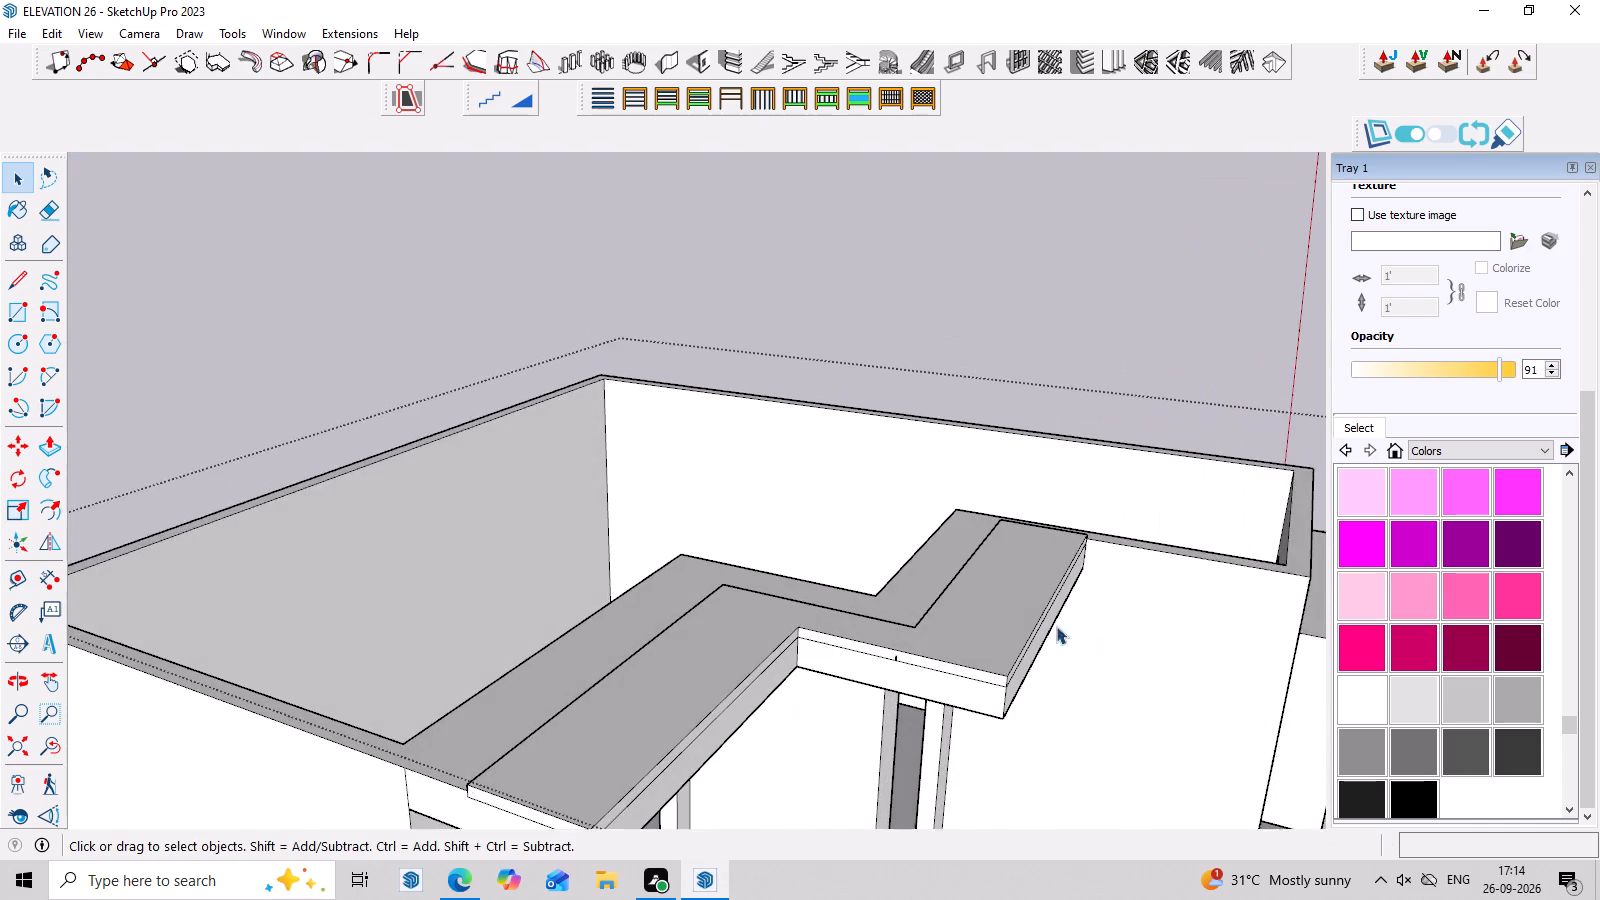
pyautogui.scroll(3, 911, 612)
pyautogui.scroll(3, 904, 692)
pyautogui.click(883, 669)
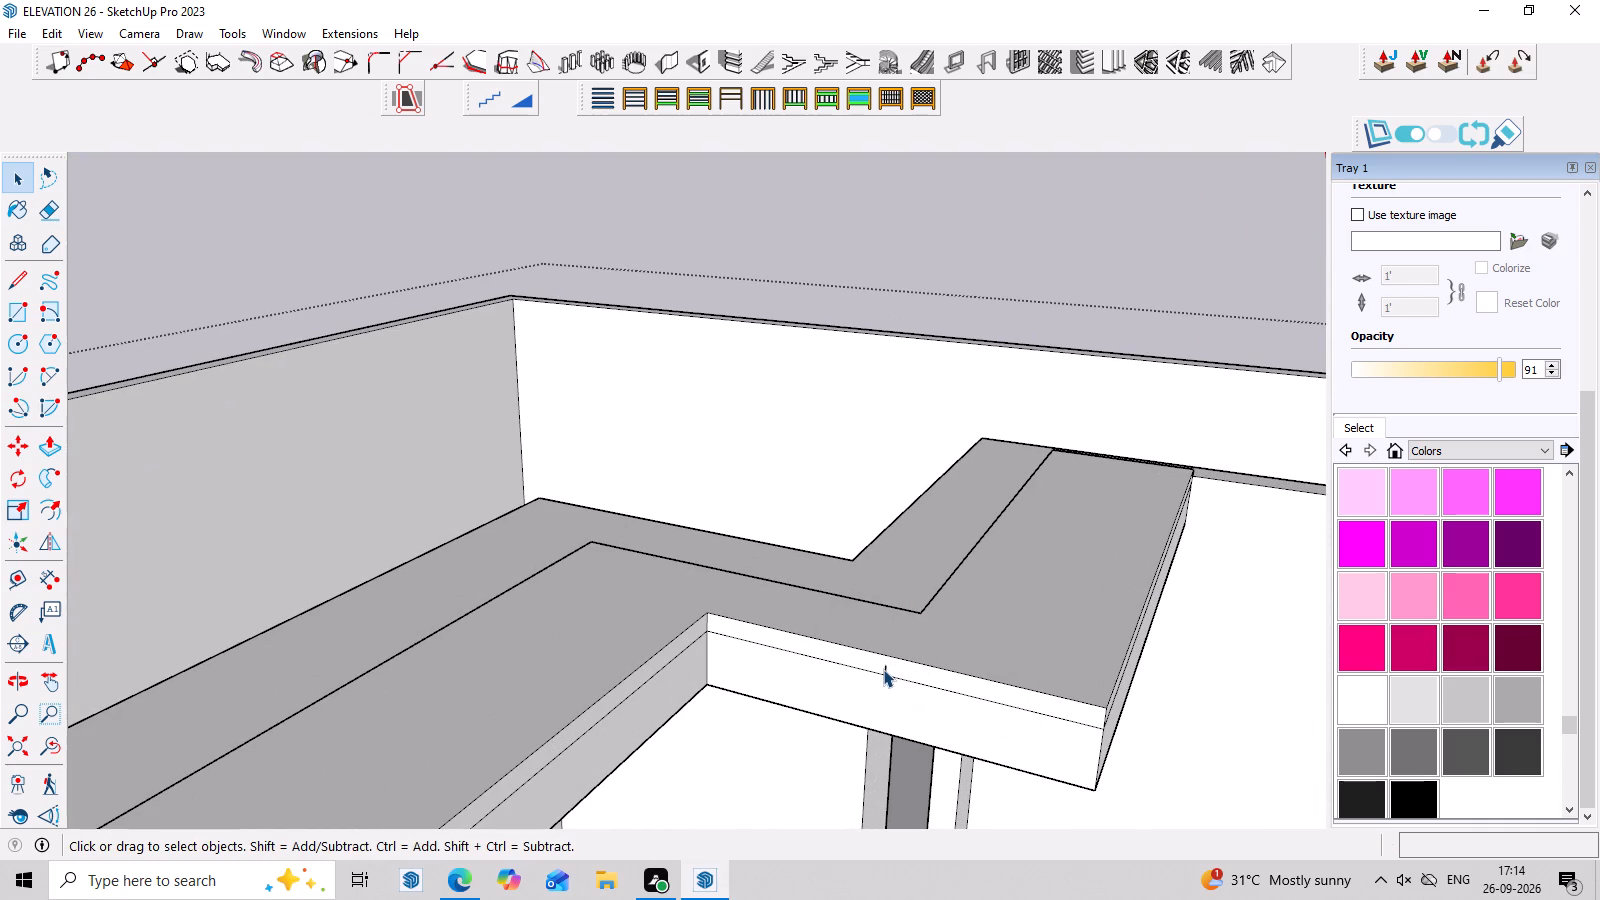
pyautogui.press('Delete')
# Pull the raised strip's end face beside the three-panel window outward by 5".
pyautogui.scroll(-11, 872, 662)
pyautogui.moveTo(698, 643); pyautogui.dragTo(690, 640, button='middle')
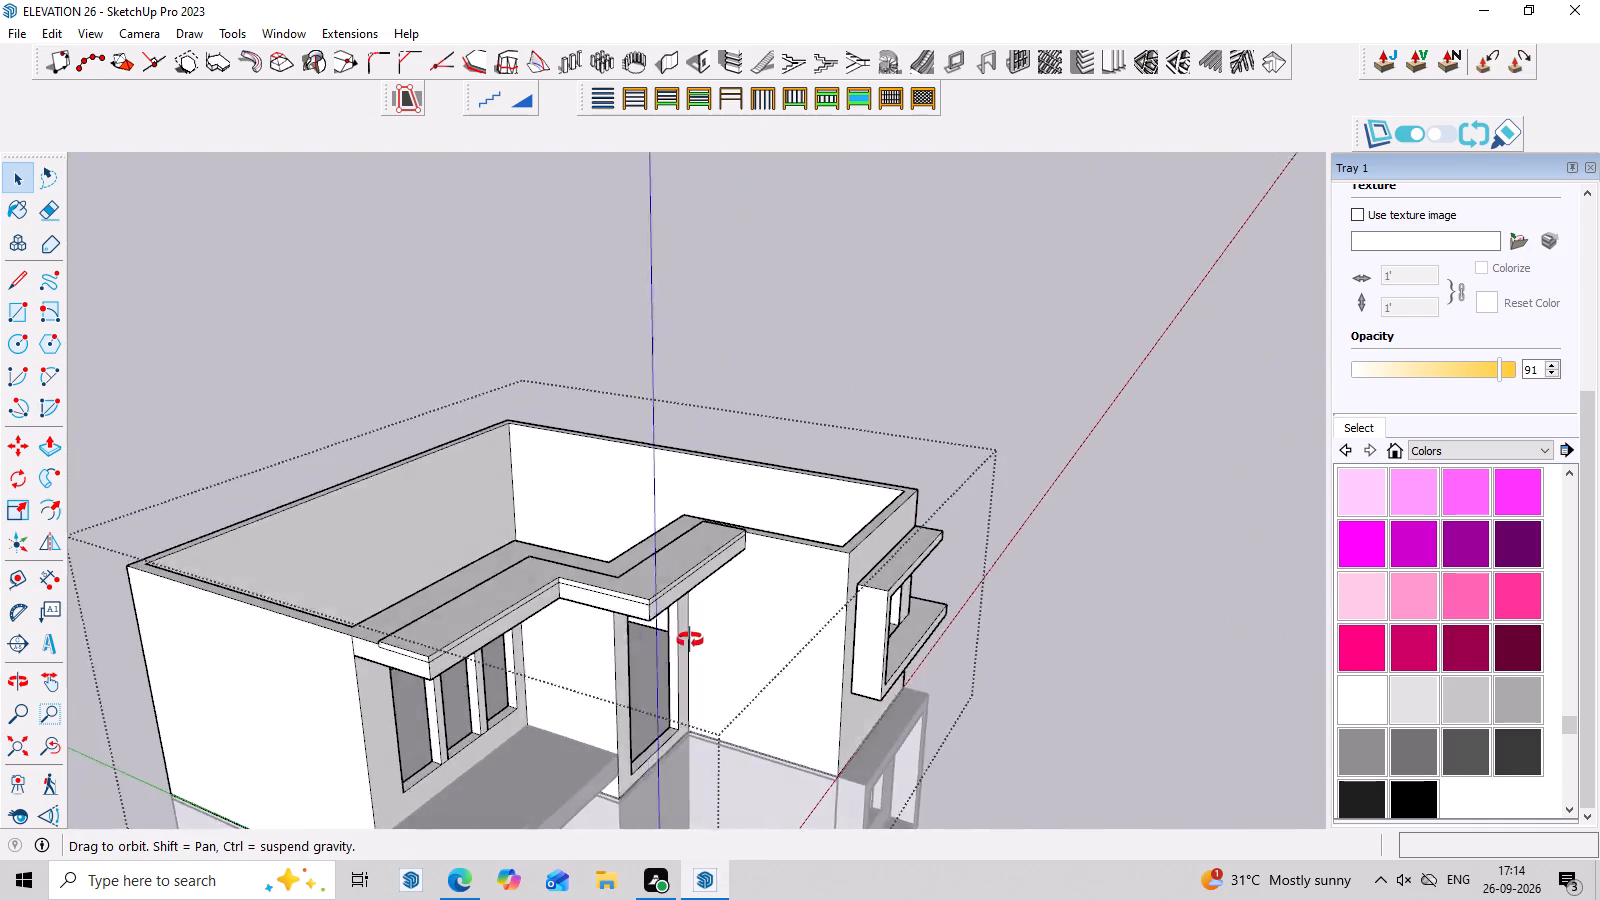
pyautogui.moveTo(690, 640); pyautogui.dragTo(624, 581, button='middle')
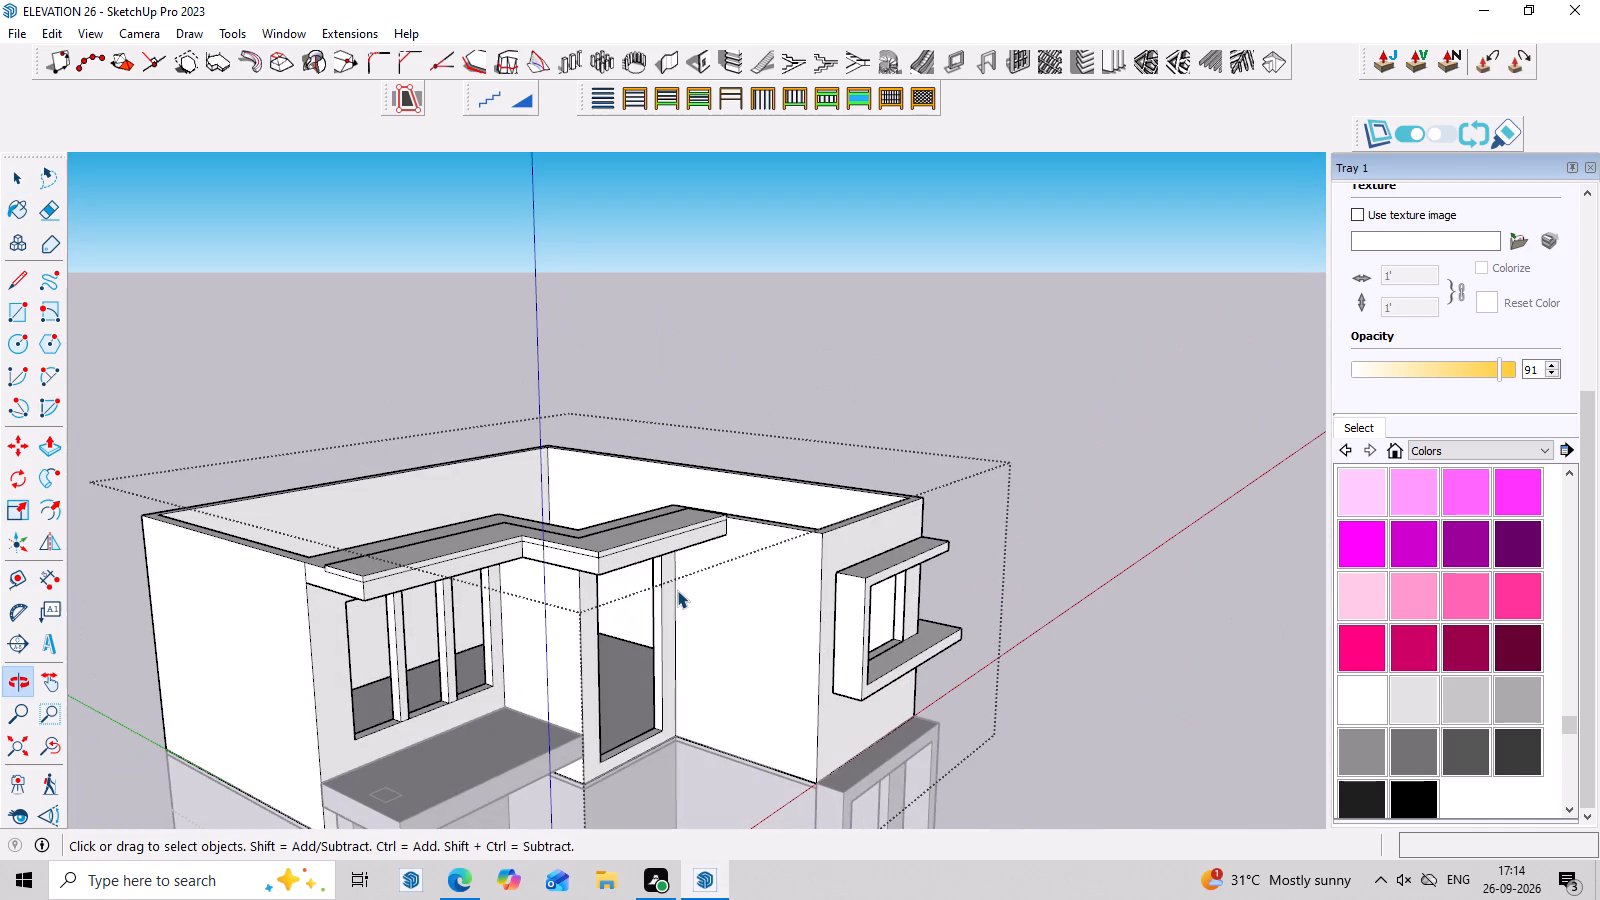
pyautogui.scroll(3, 293, 549)
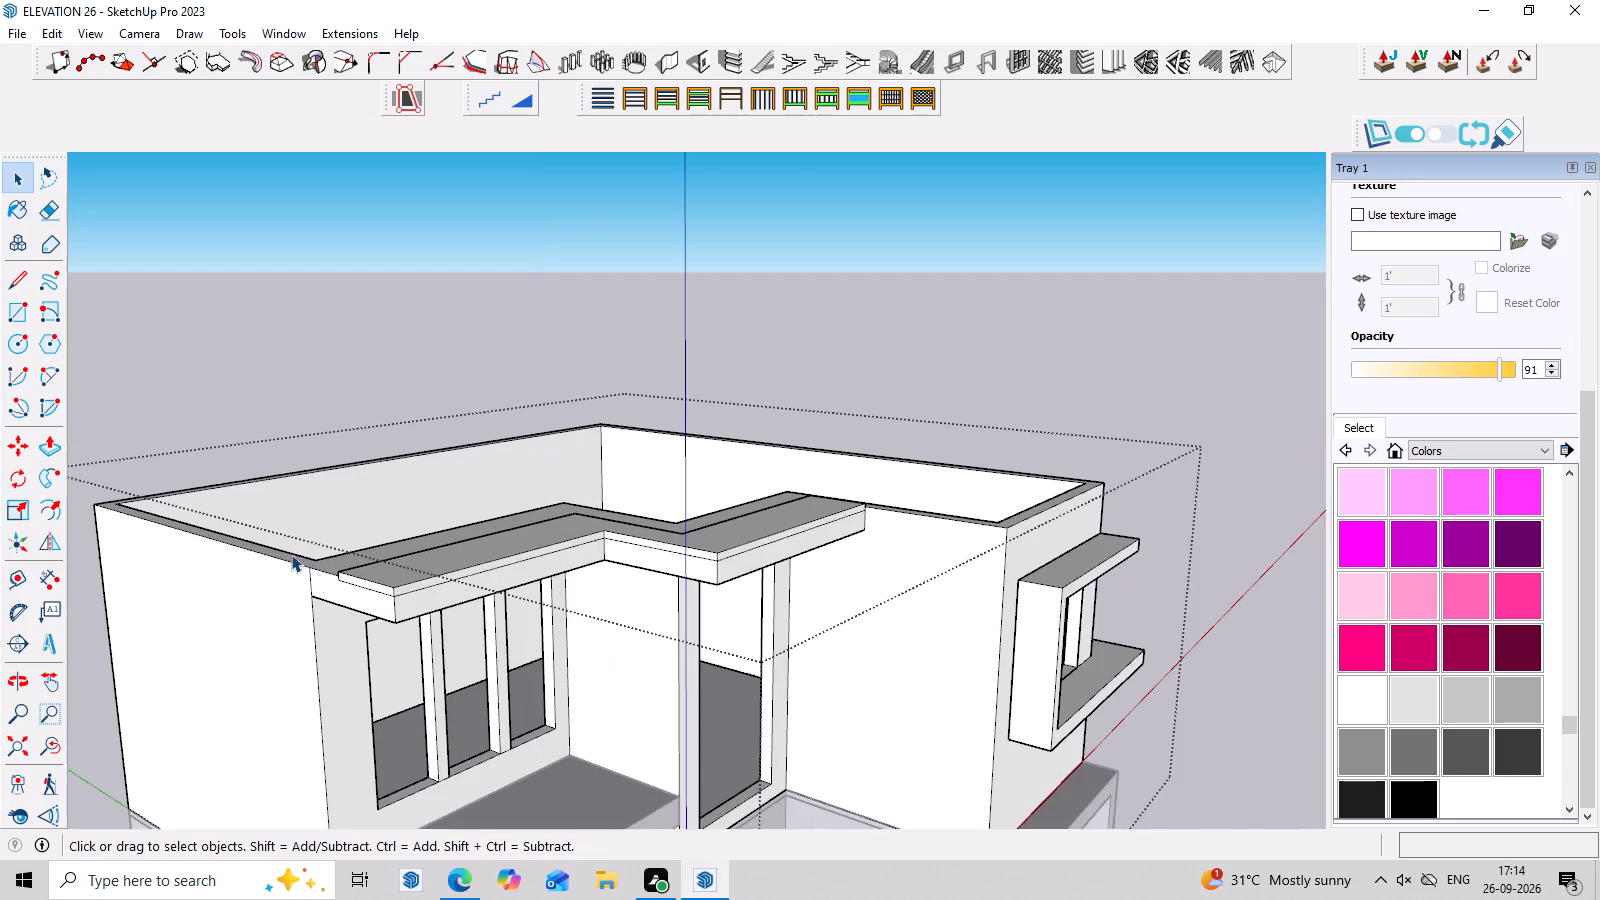
pyautogui.scroll(2, 291, 554)
pyautogui.click(375, 590)
pyautogui.scroll(3, 375, 590)
pyautogui.click(382, 586)
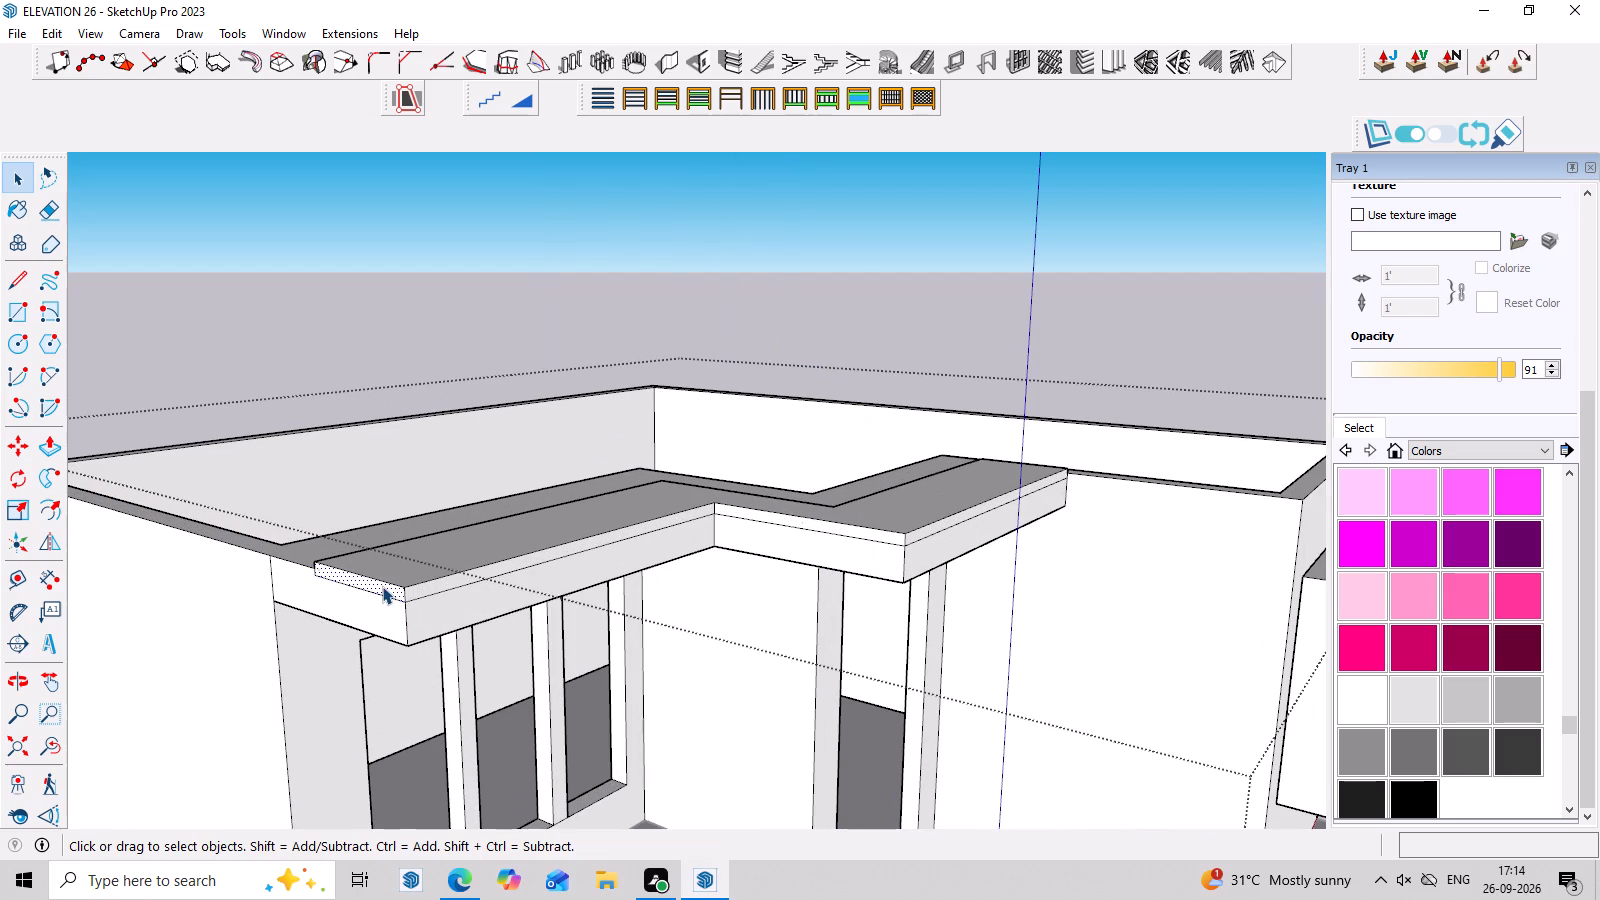
pyautogui.press('p')
pyautogui.click(376, 581)
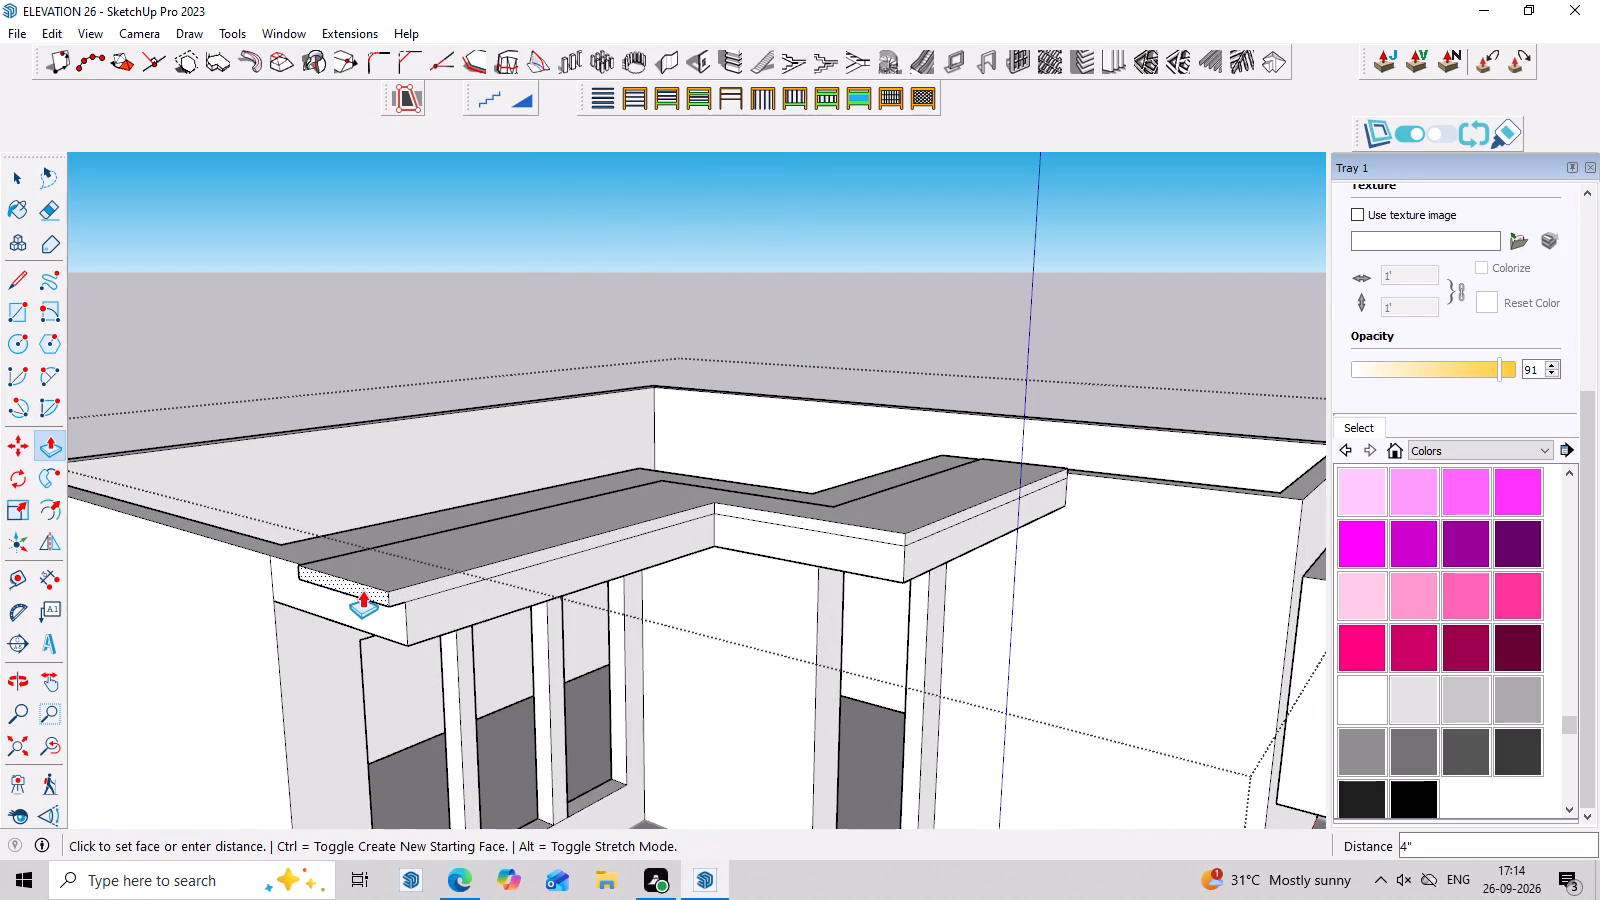
pyautogui.click(362, 590)
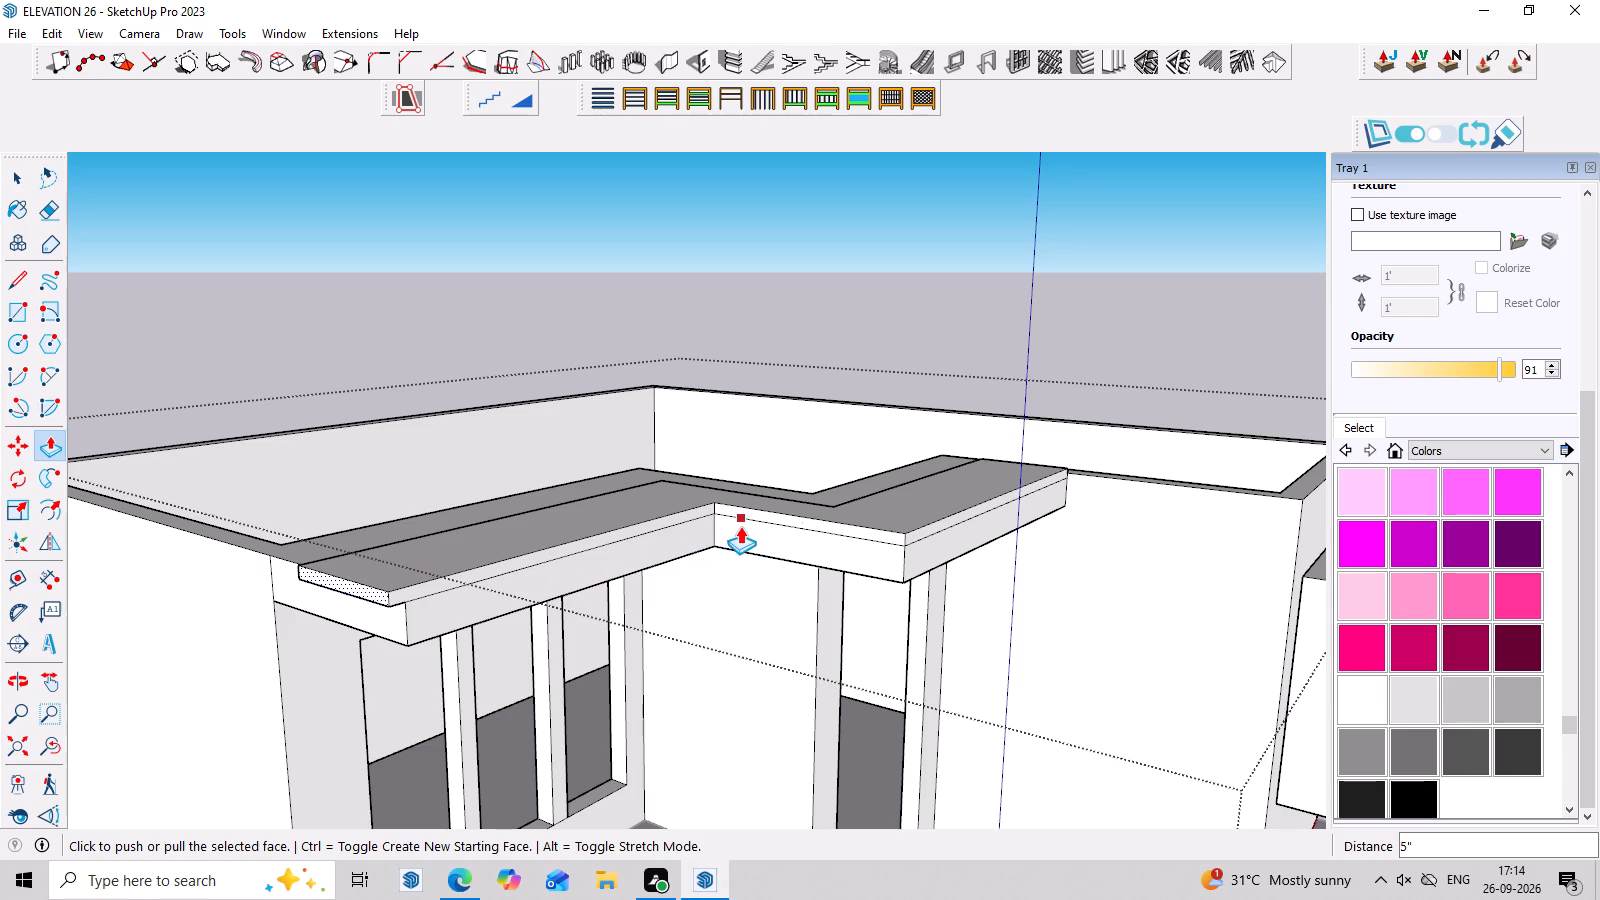
# Pull the front face of the raised strip above the tall upper opening outward by 3".
pyautogui.moveTo(759, 524); pyautogui.dragTo(592, 464, button='middle')
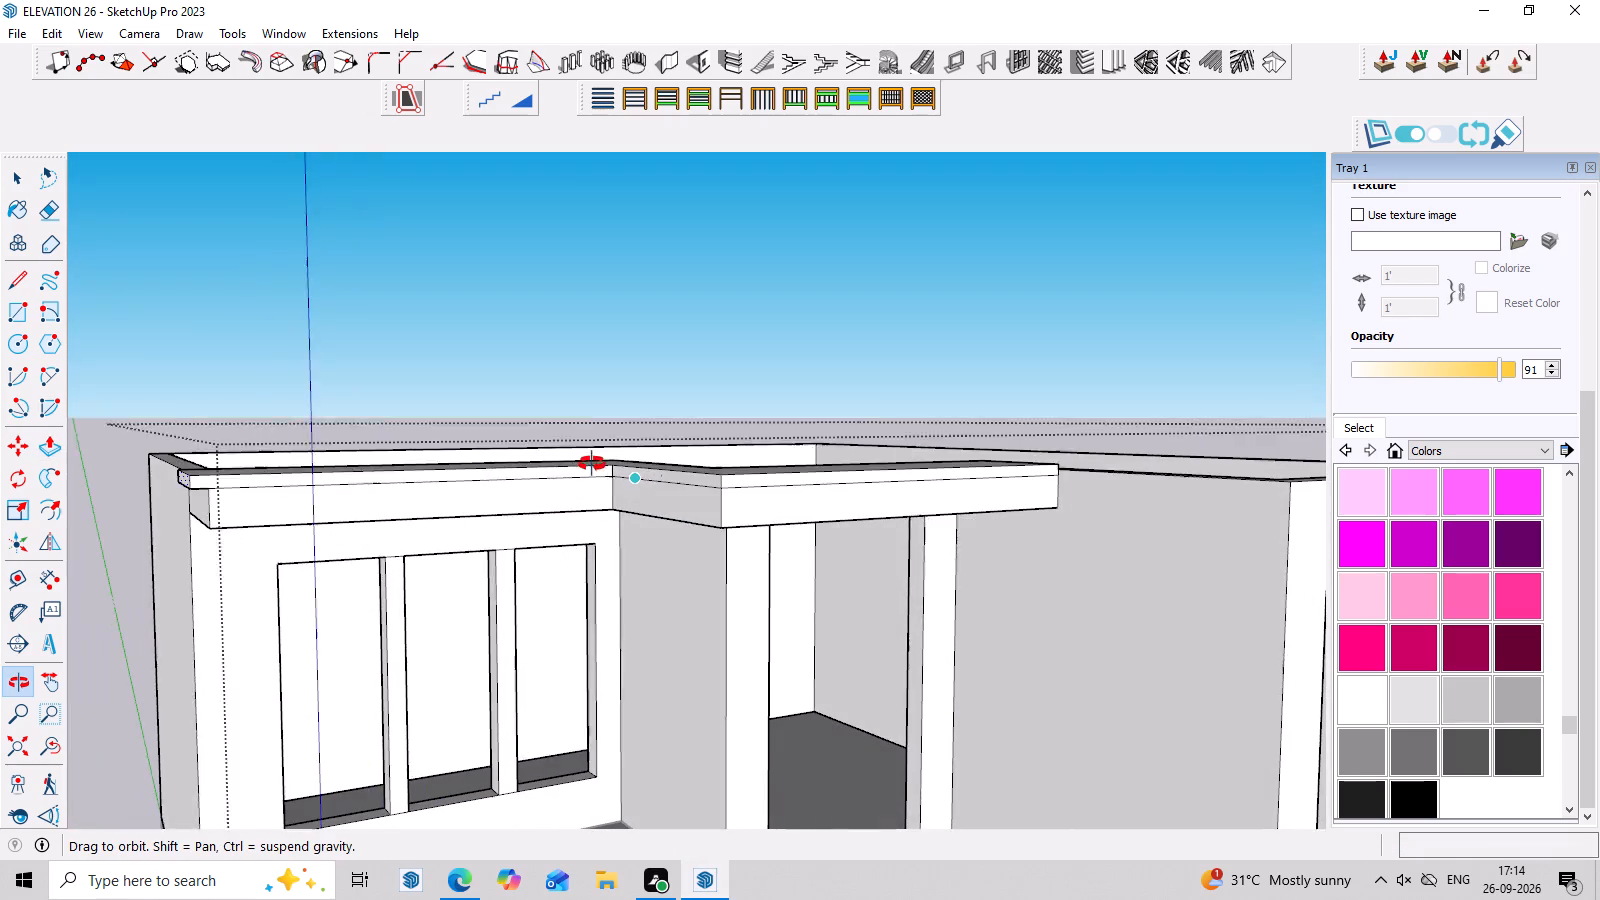
pyautogui.moveTo(592, 464); pyautogui.dragTo(566, 480, button='middle')
pyautogui.scroll(2, 562, 483)
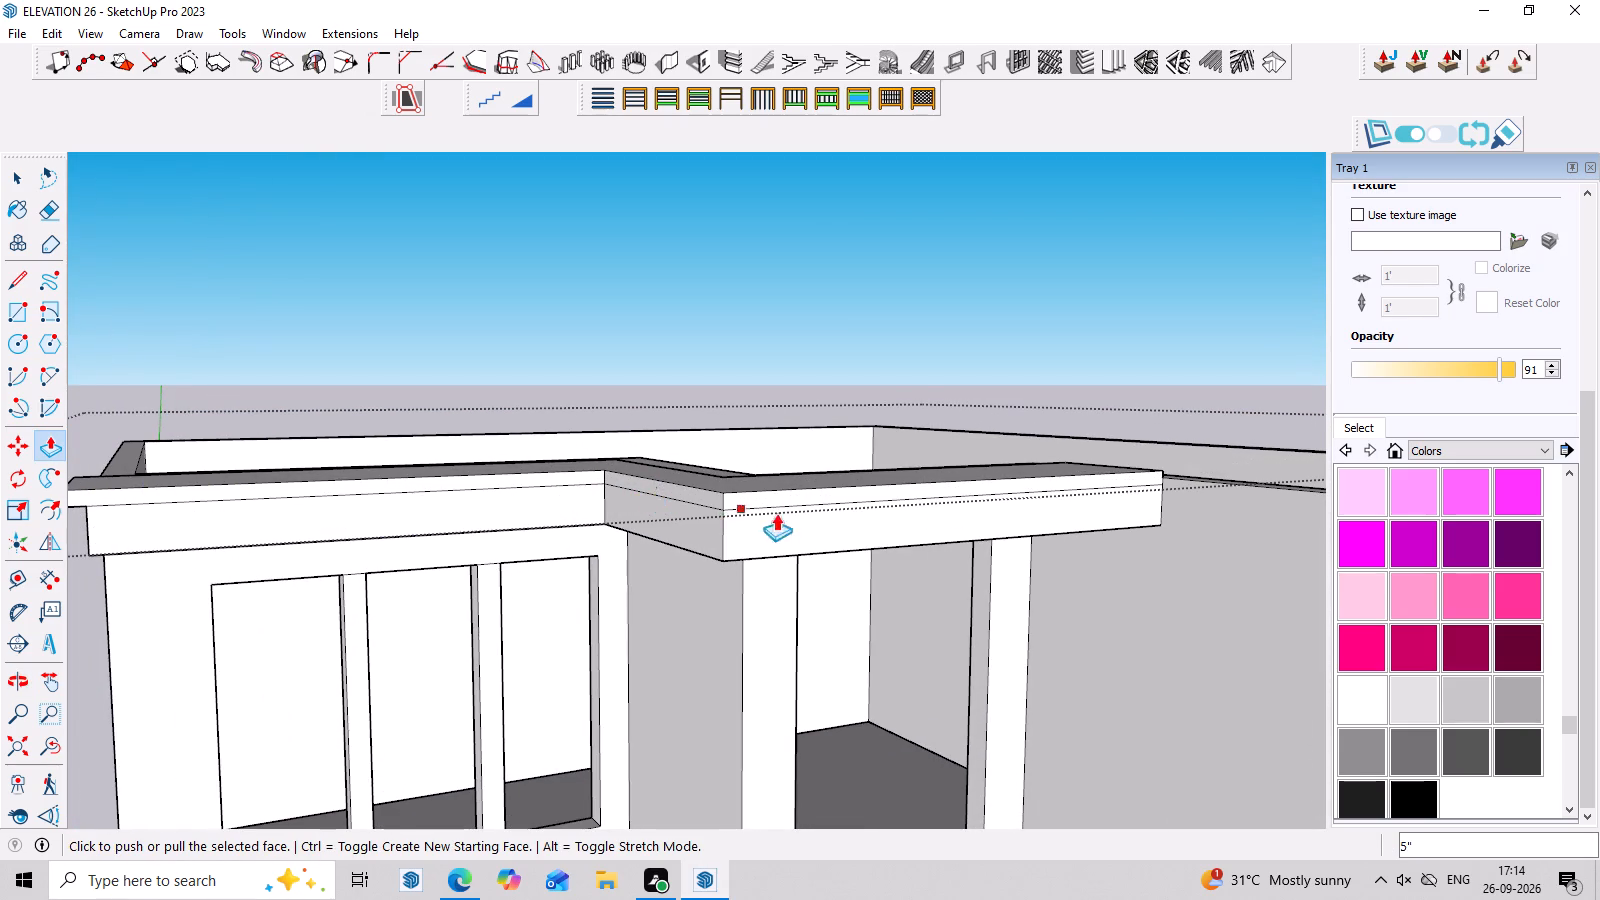
pyautogui.moveTo(777, 513); pyautogui.dragTo(677, 520, button='middle')
pyautogui.press('space')
pyautogui.click(819, 499)
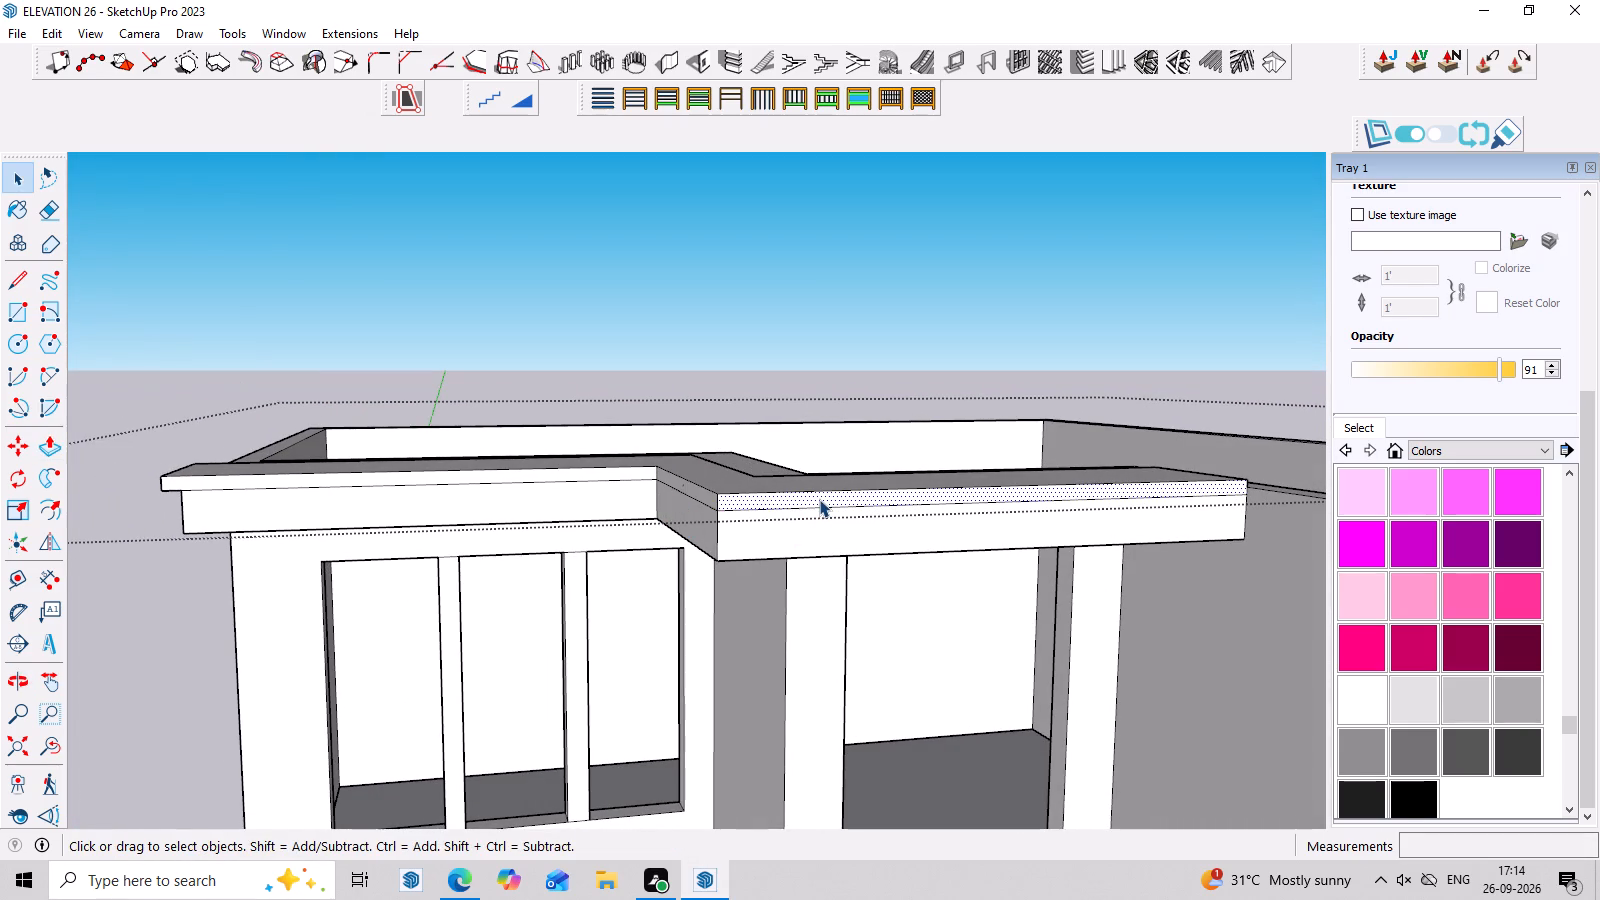
pyautogui.press('p')
pyautogui.click(819, 499)
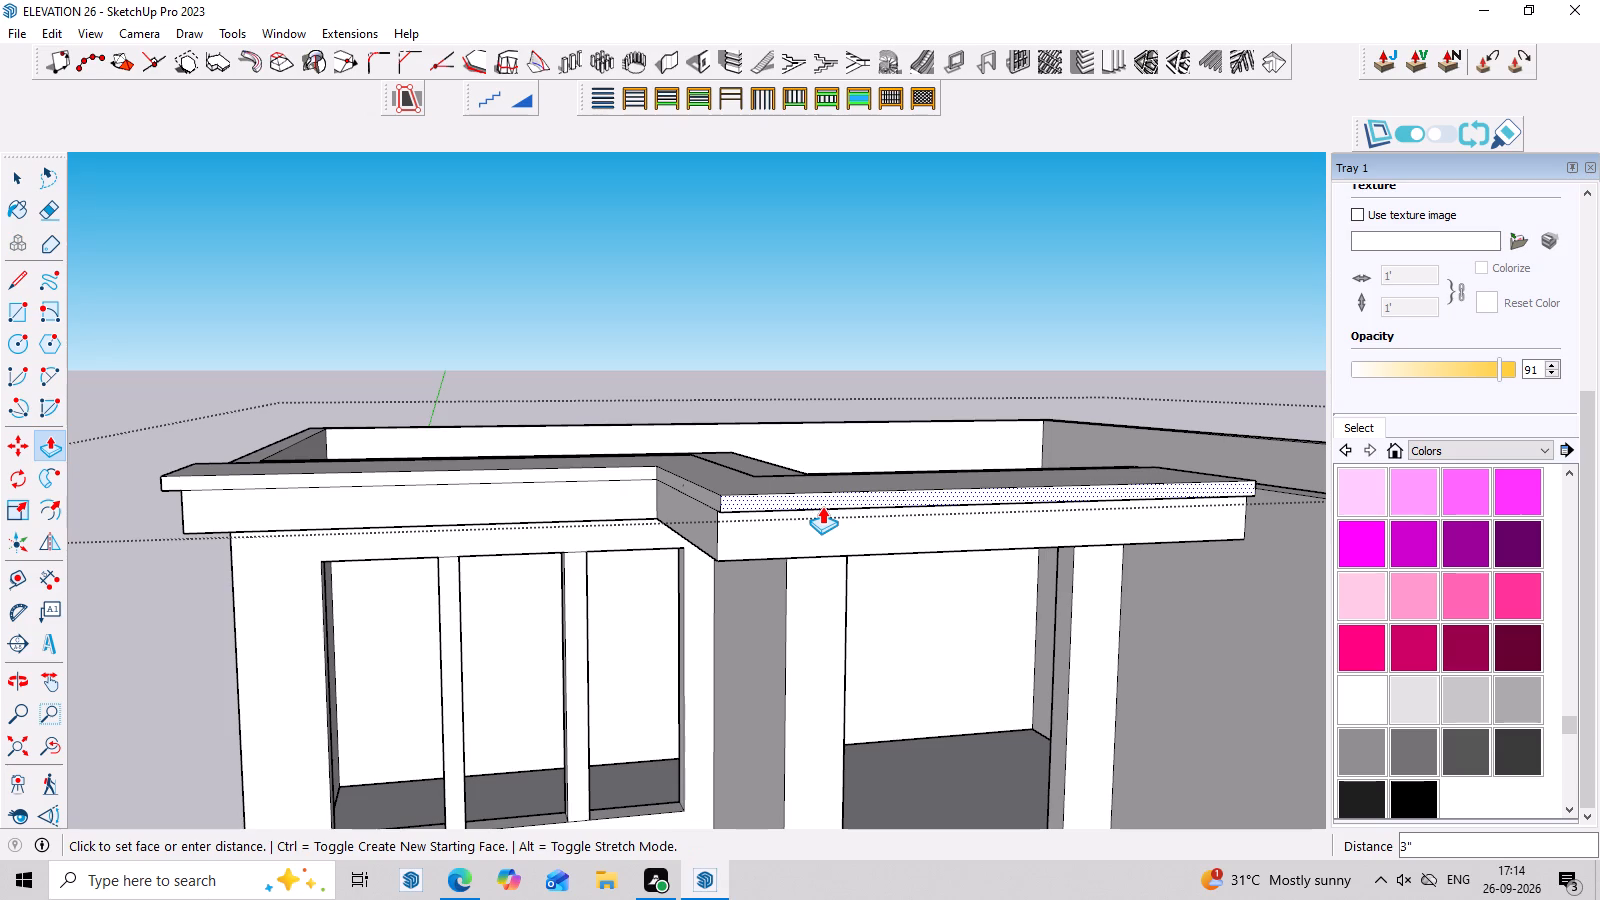
pyautogui.click(822, 506)
# Pull the raised strip's side face at the wall step outward by 4".
pyautogui.moveTo(694, 485); pyautogui.dragTo(691, 574, button='middle')
pyautogui.scroll(3, 699, 519)
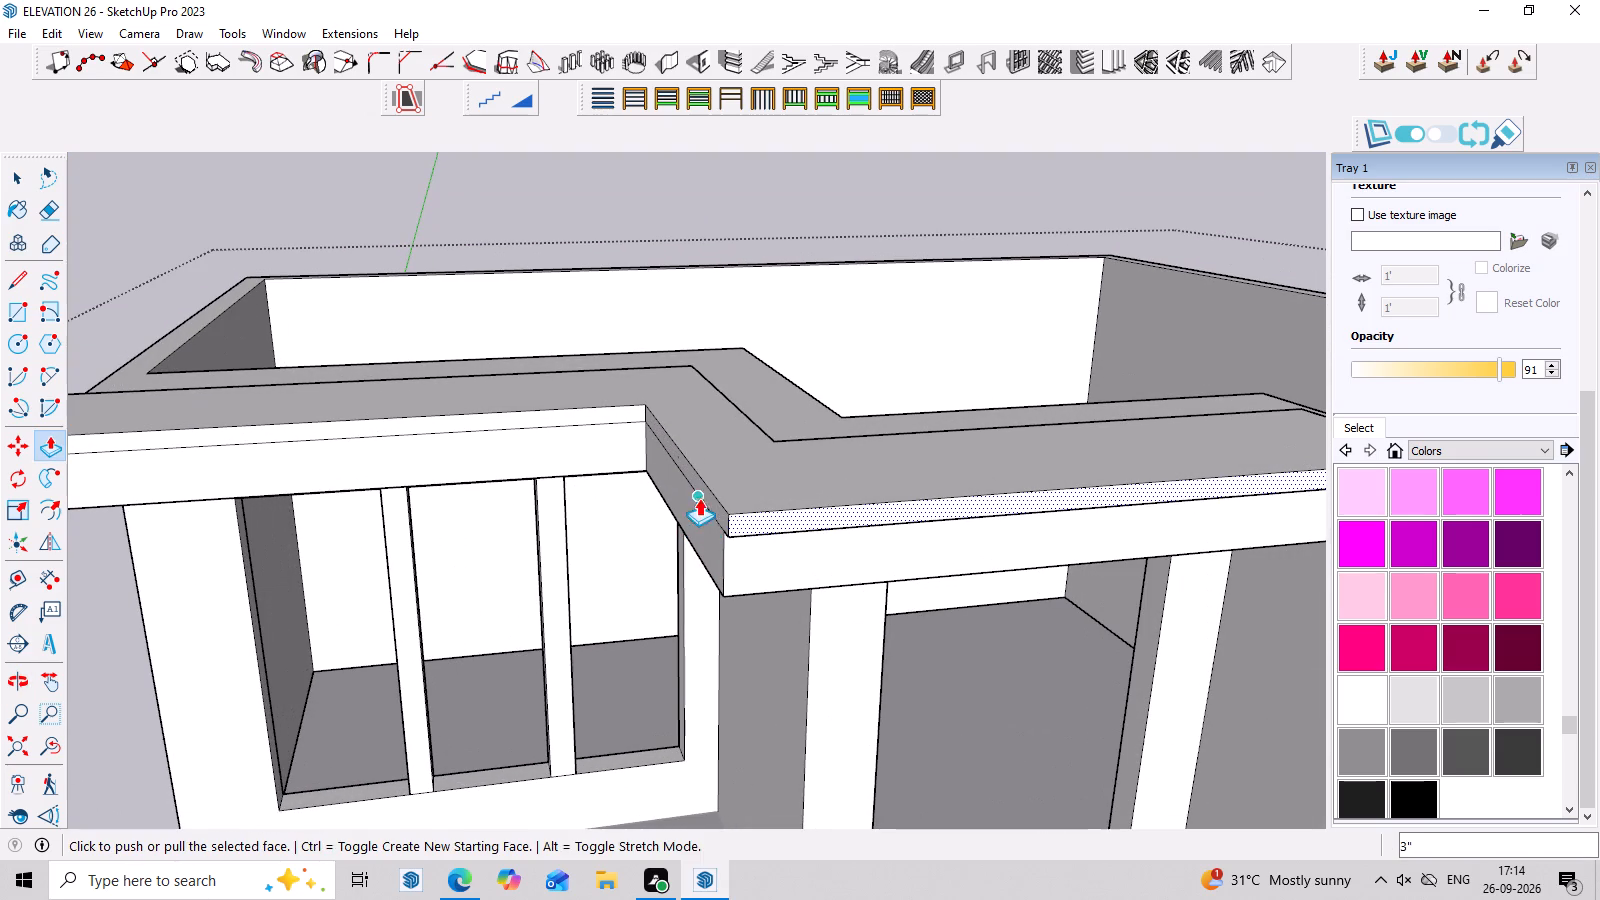
pyautogui.press('space')
pyautogui.click(703, 497)
pyautogui.click(711, 493)
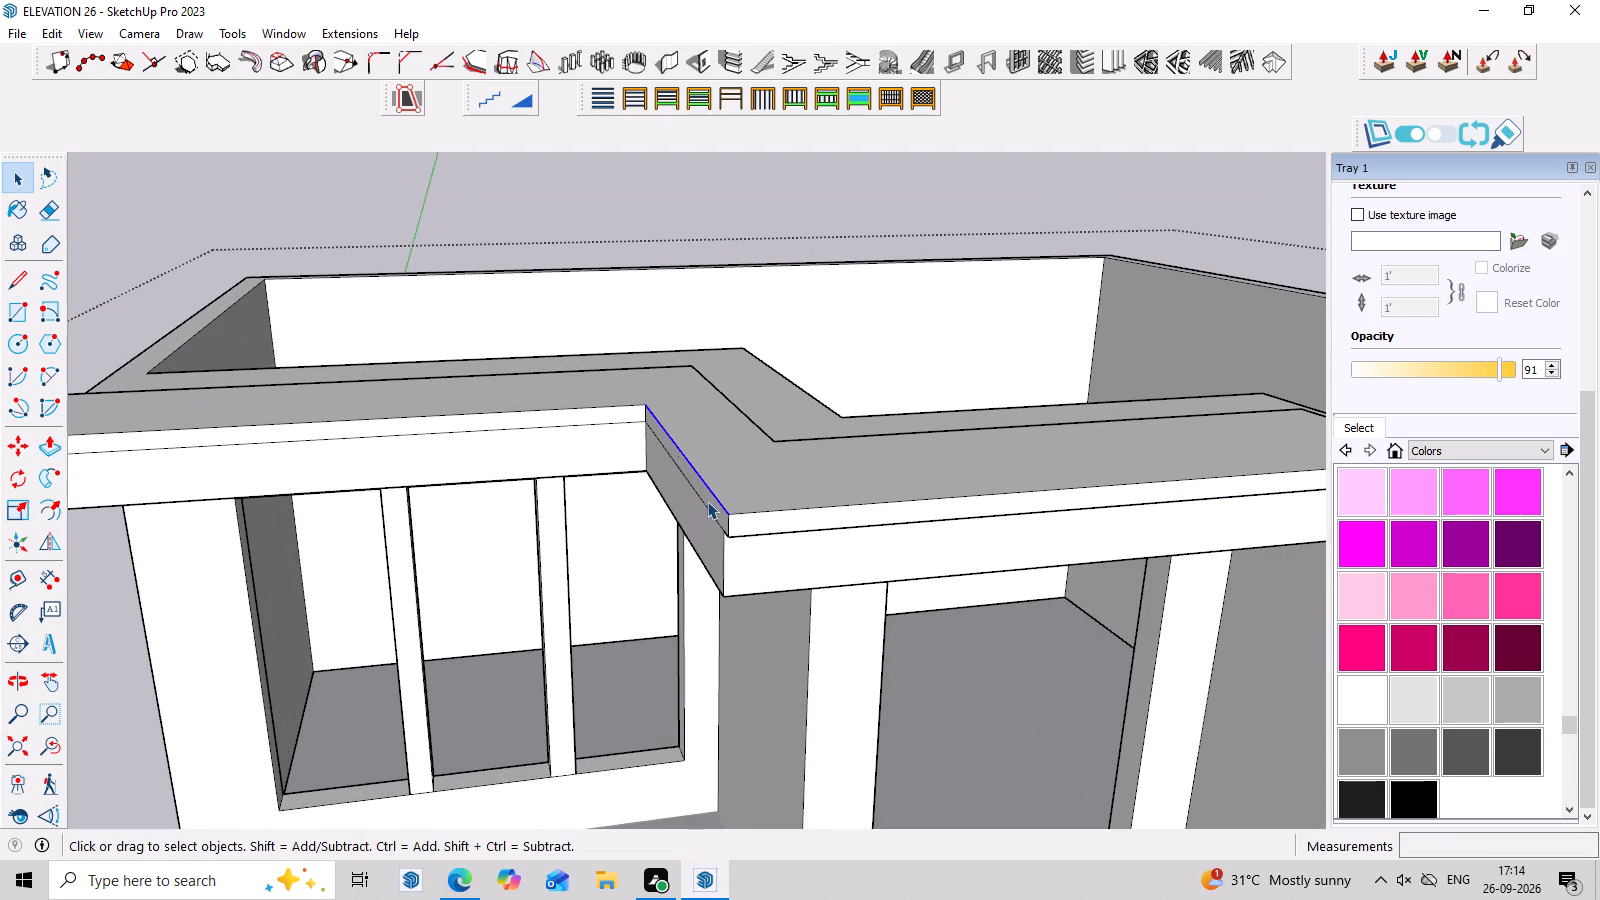
pyautogui.click(707, 501)
pyautogui.click(707, 501)
pyautogui.scroll(3, 708, 501)
pyautogui.doubleClick(713, 498)
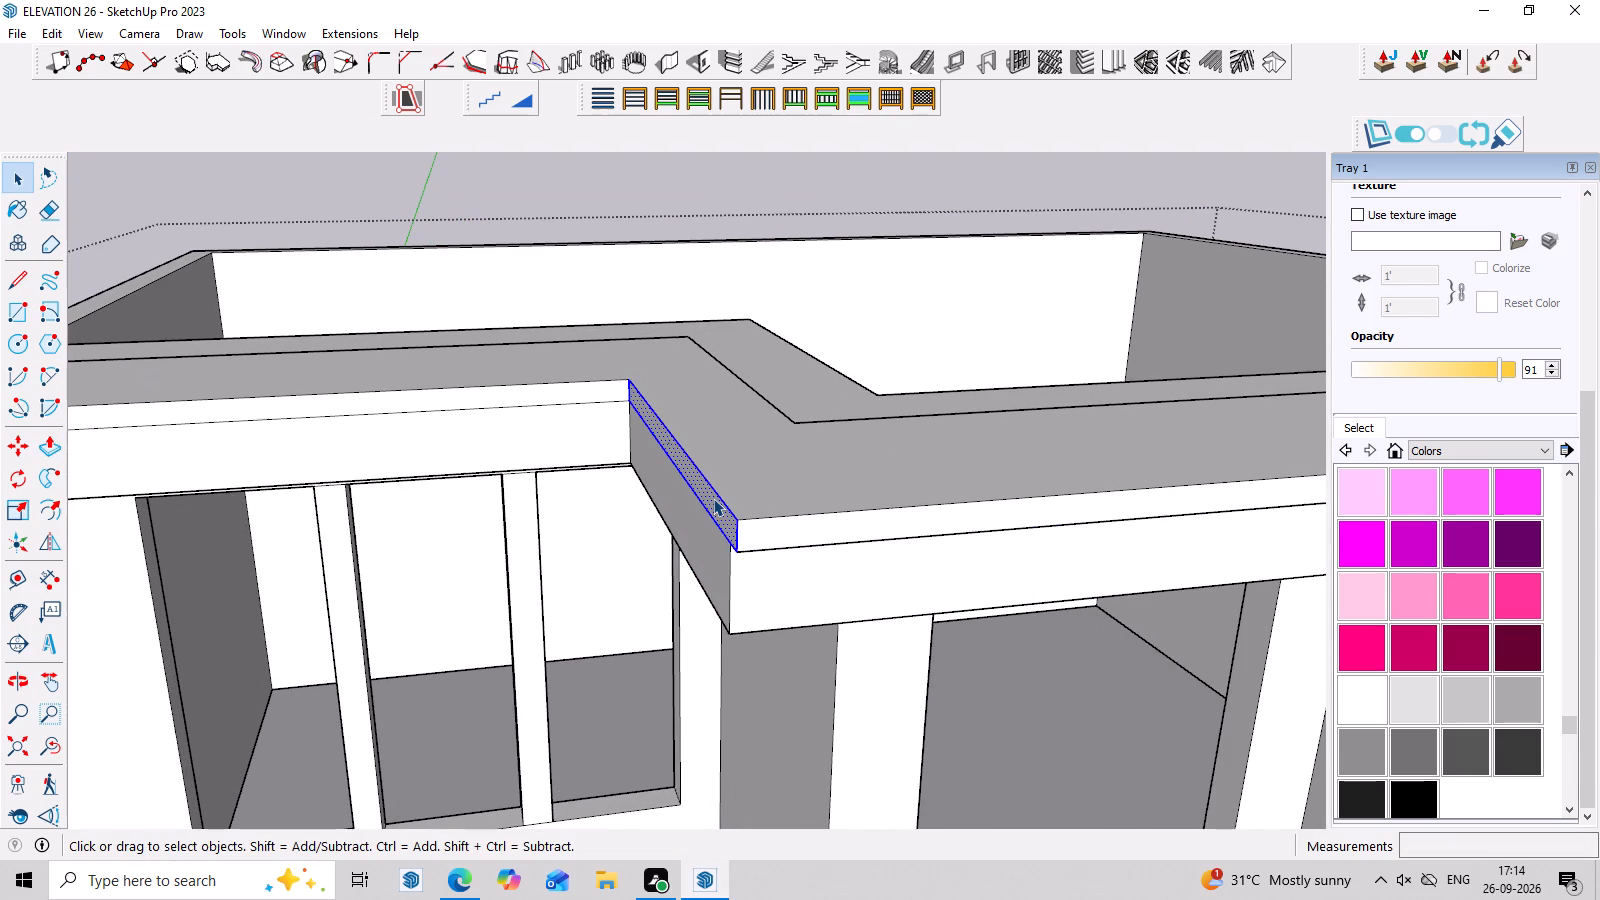
pyautogui.press('p')
pyautogui.click(713, 498)
pyautogui.click(684, 510)
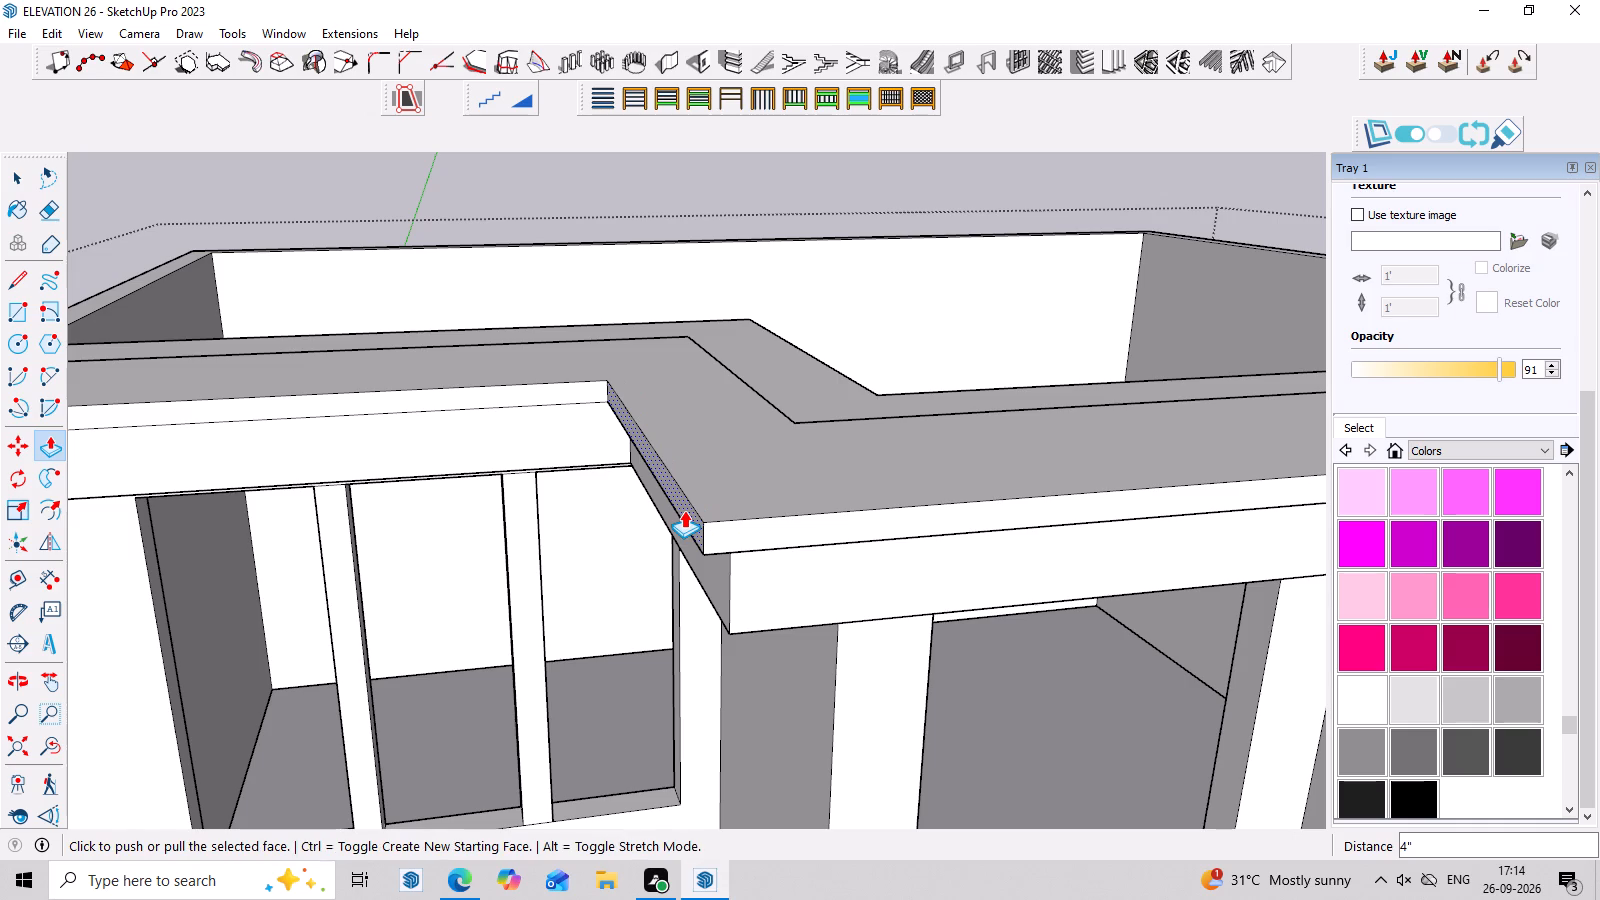
# Pull the raised strip's front face above the three-panel window outward by 6".
pyautogui.press('space')
pyautogui.scroll(2, 560, 389)
pyautogui.click(560, 389)
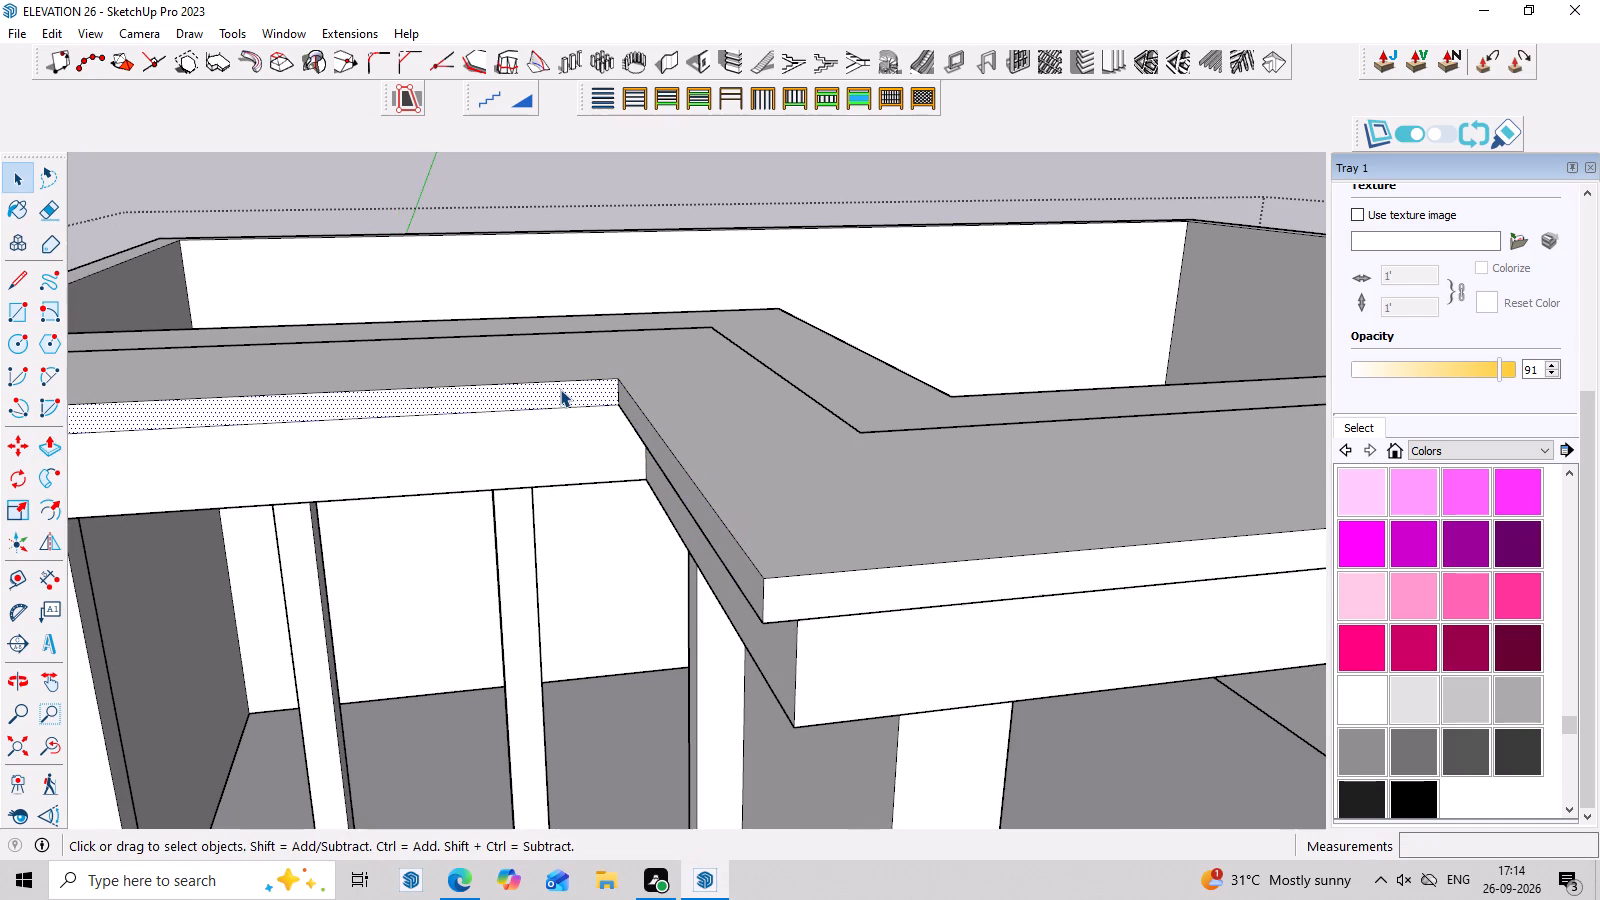
pyautogui.press('p')
pyautogui.click(560, 389)
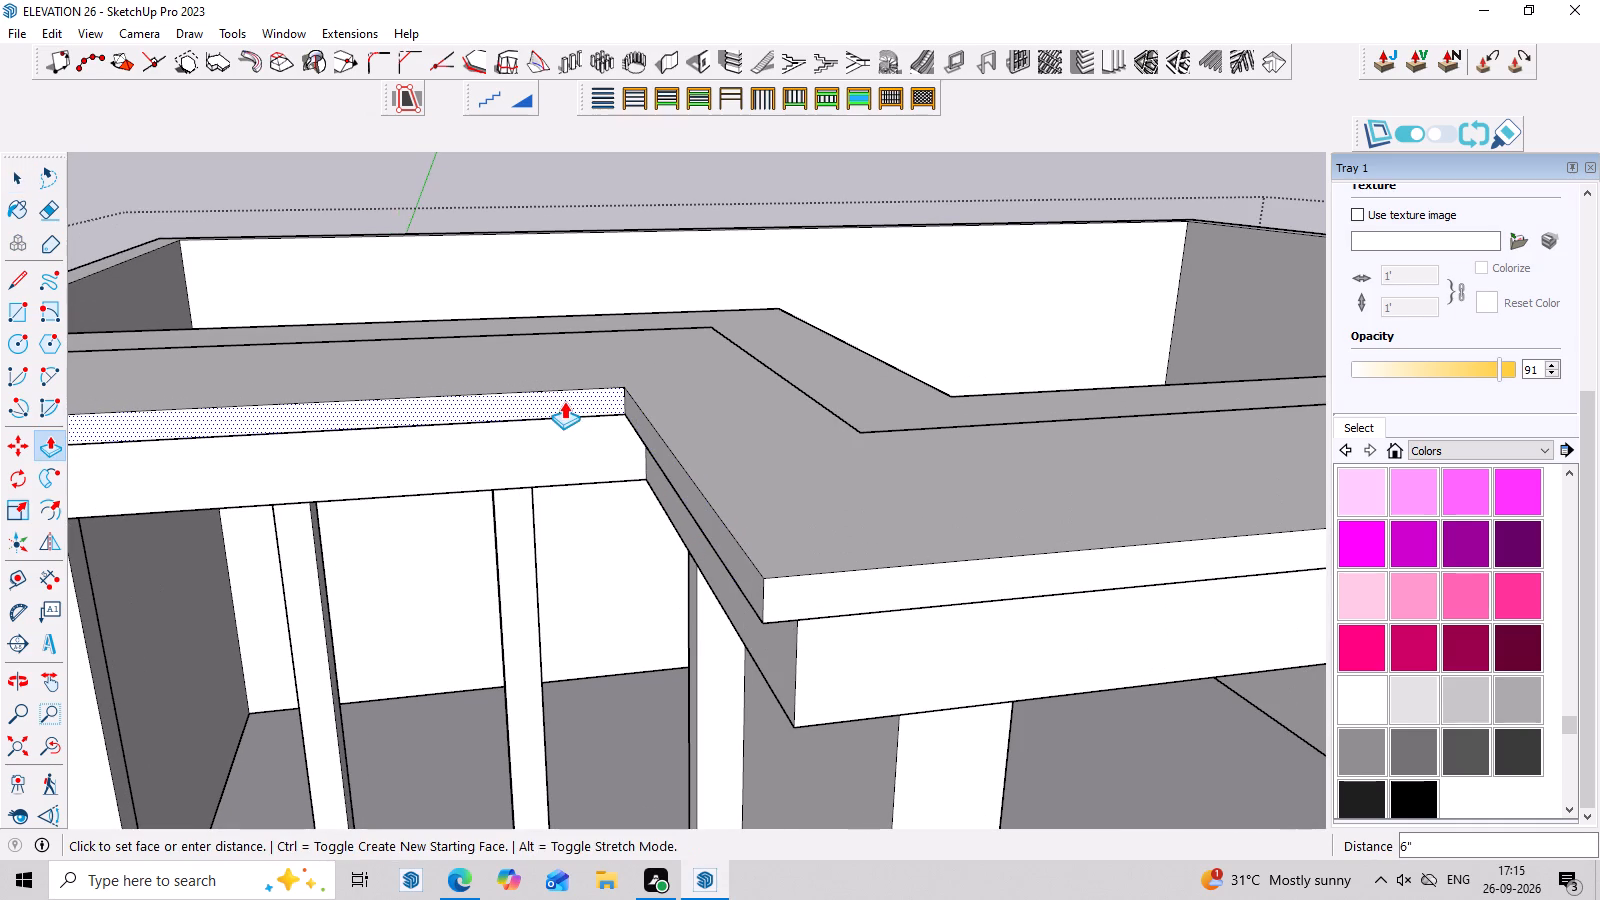
pyautogui.click(564, 401)
# Finish editing the upper-storey group and return to the whole model.
pyautogui.scroll(-11, 773, 441)
pyautogui.moveTo(783, 515); pyautogui.dragTo(784, 371, button='middle')
pyautogui.press('space')
pyautogui.click(248, 363)
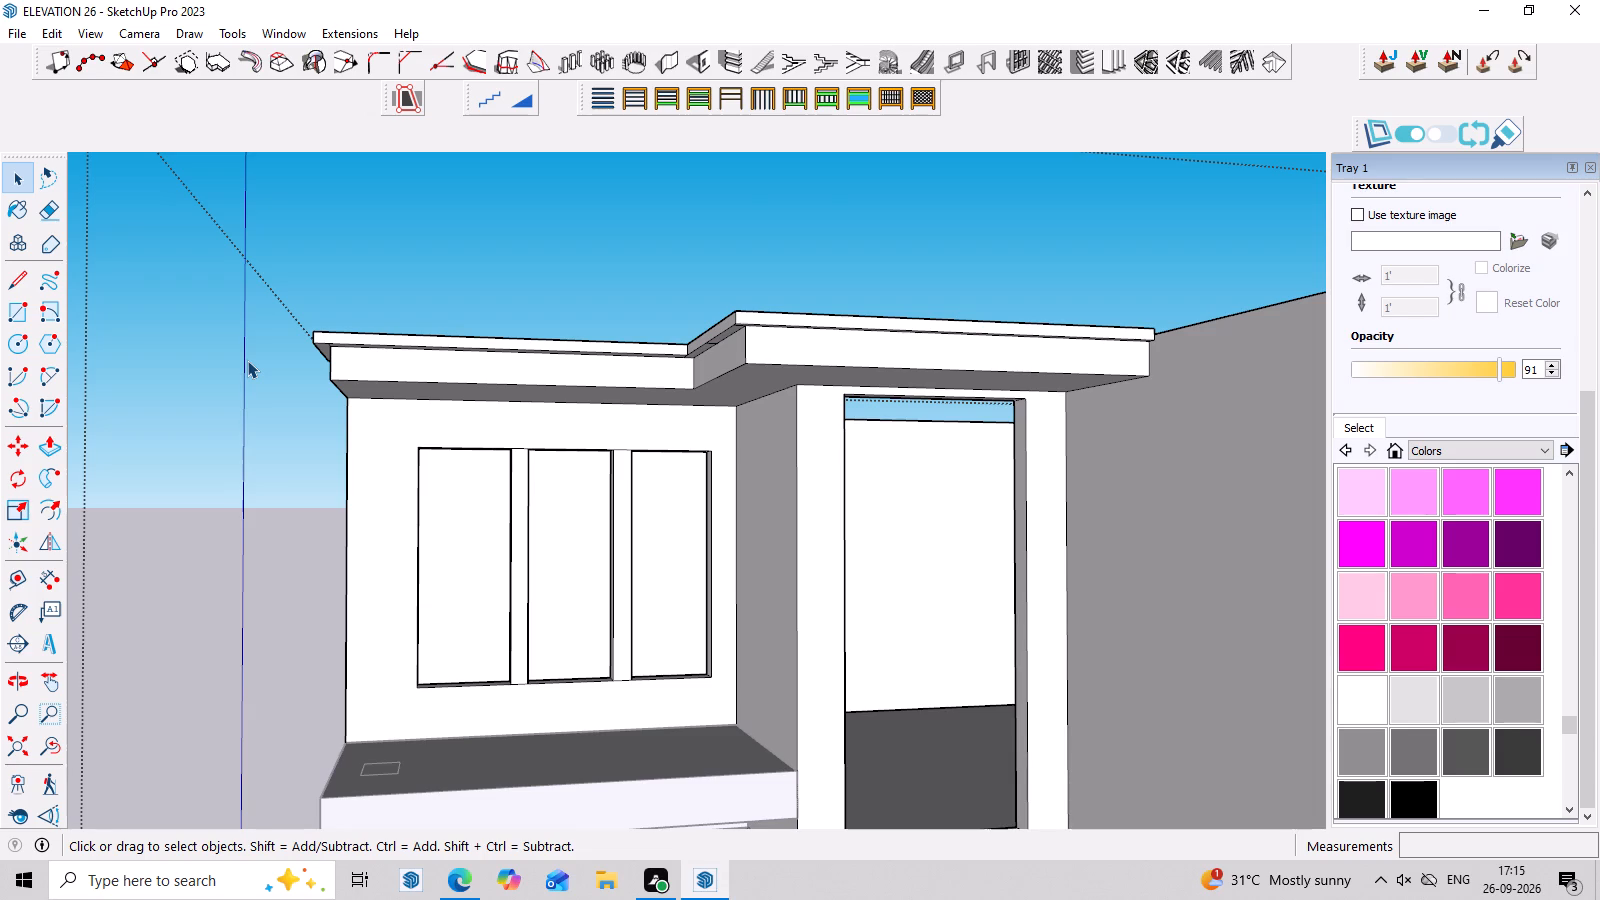
pyautogui.scroll(-8, 333, 352)
pyautogui.moveTo(777, 486); pyautogui.dragTo(736, 561, button='middle')
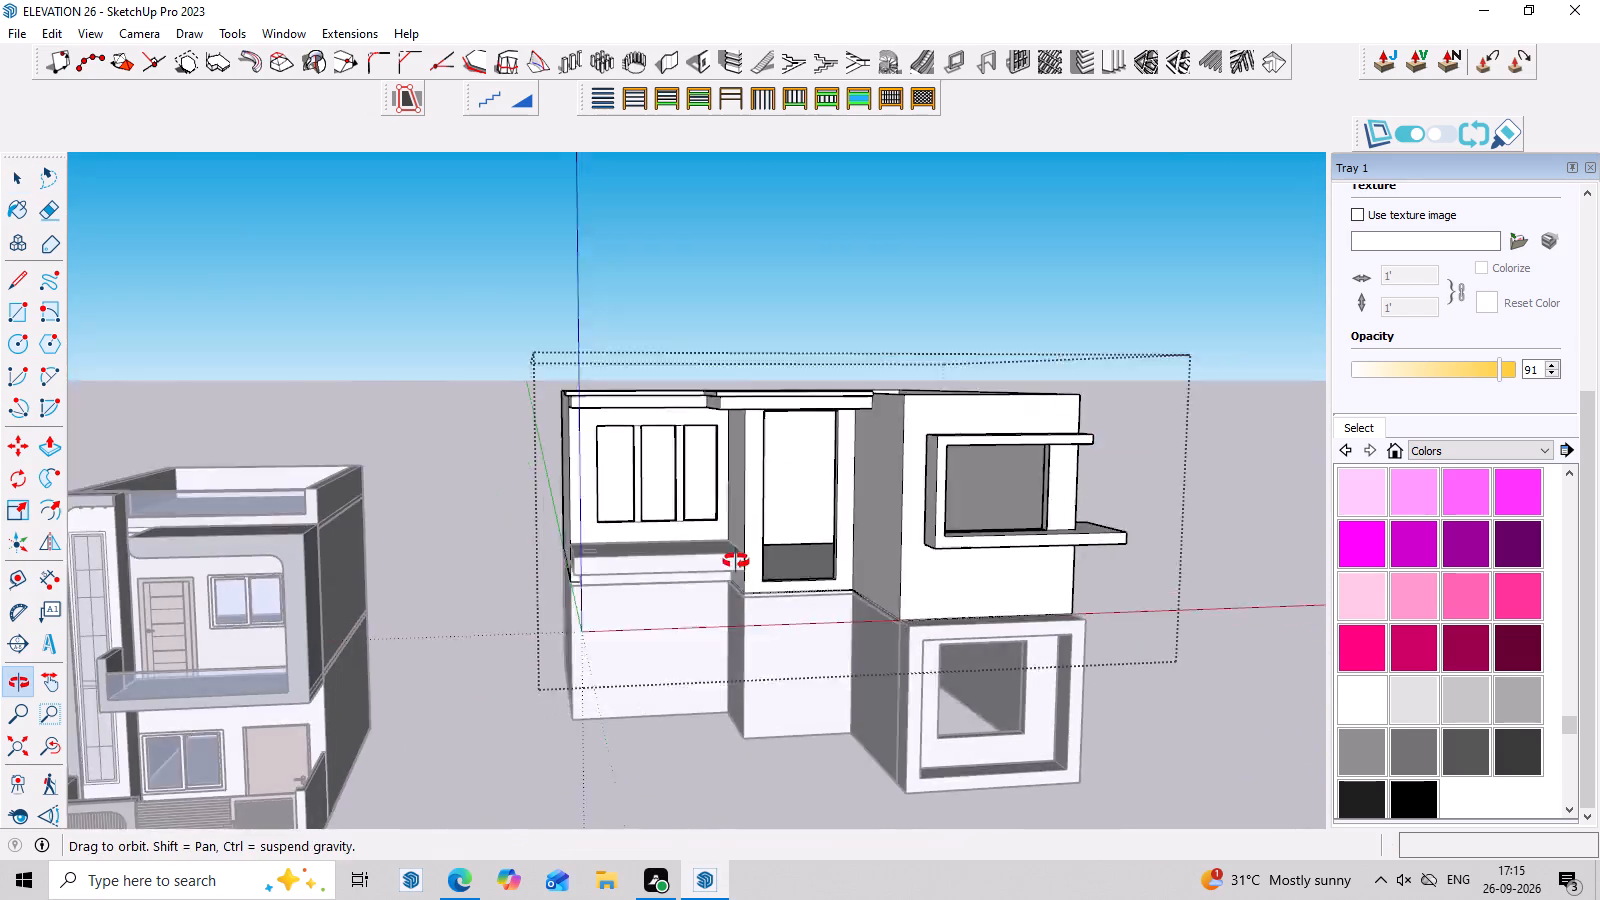
pyautogui.moveTo(736, 561); pyautogui.dragTo(706, 615, button='middle')
pyautogui.scroll(4, 1370, 276)
pyautogui.scroll(4, 1282, 309)
pyautogui.moveTo(1267, 311); pyautogui.dragTo(1267, 245, button='middle')
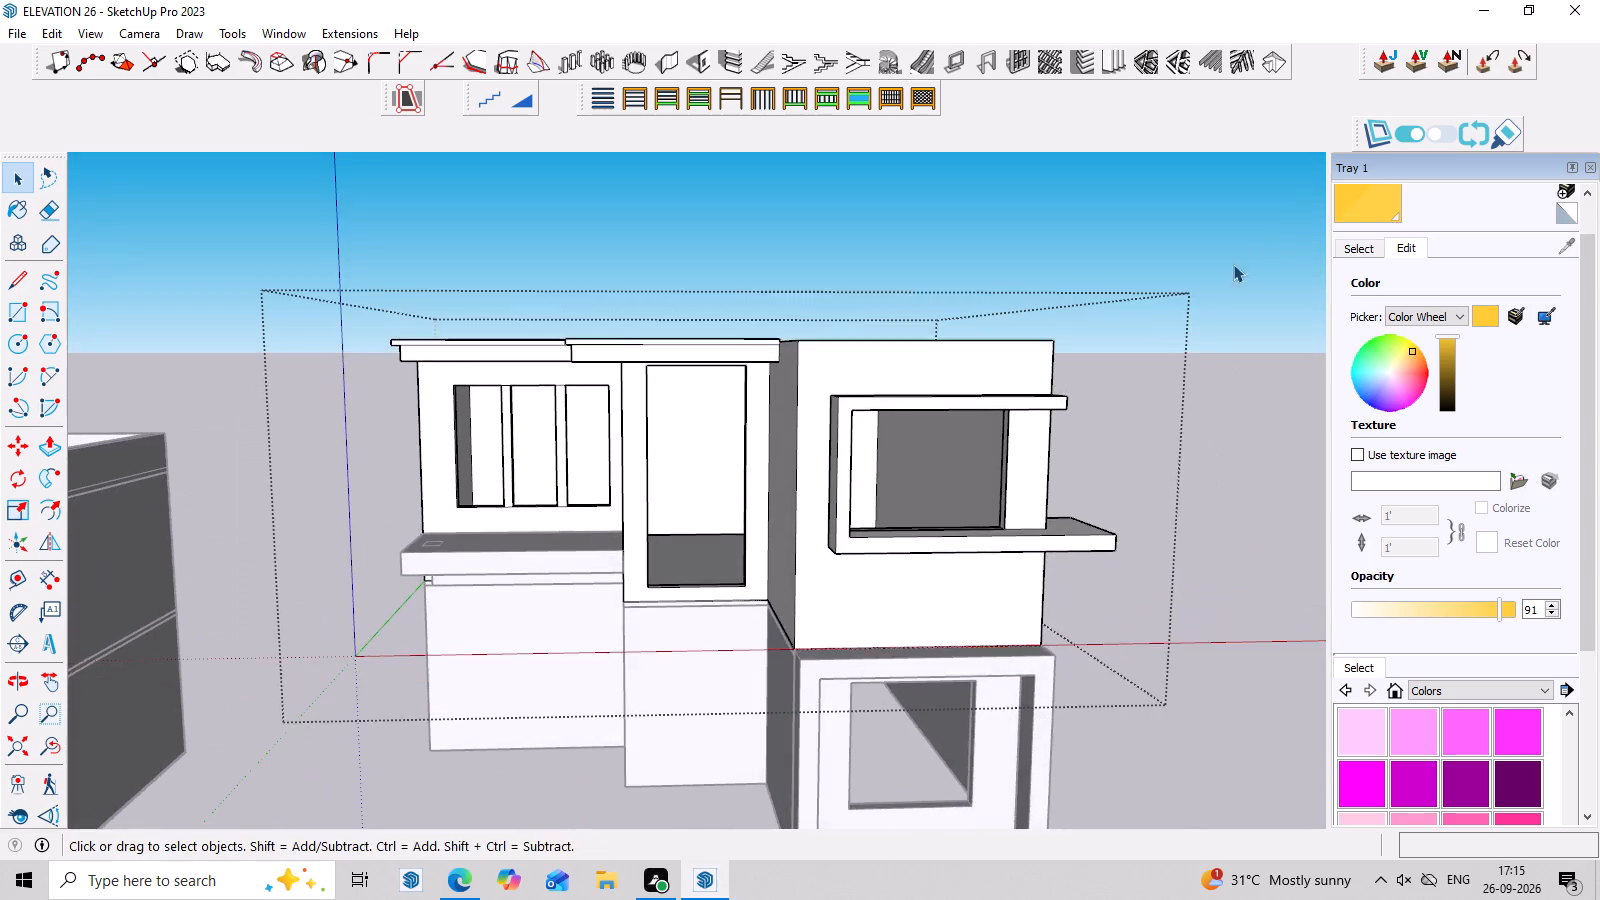
pyautogui.scroll(-2, 1135, 337)
pyautogui.moveTo(1175, 397); pyautogui.dragTo(1180, 324, button='middle')
pyautogui.scroll(2, 1178, 361)
pyautogui.moveTo(1182, 408); pyautogui.dragTo(1185, 467, button='middle')
pyautogui.press('space')
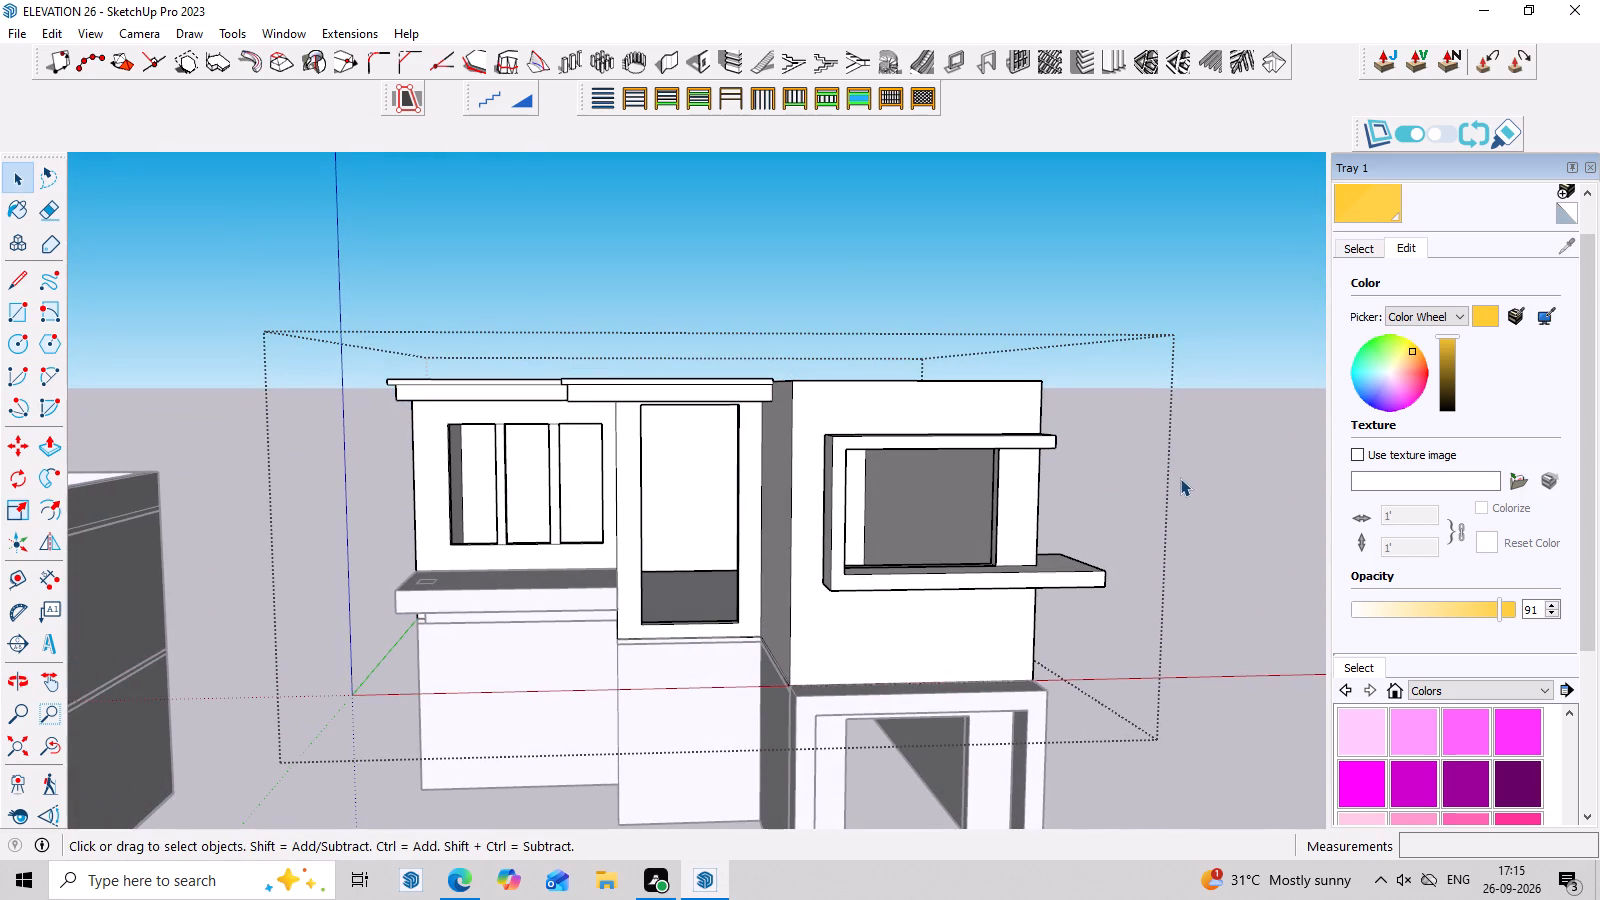
pyautogui.click(1199, 380)
# Pull the small rectangle on the ledge up about 11' 11" to the overhang's underside, forming a corner column.
pyautogui.moveTo(1199, 428); pyautogui.dragTo(1196, 466, button='middle')
pyautogui.scroll(4, 1182, 479)
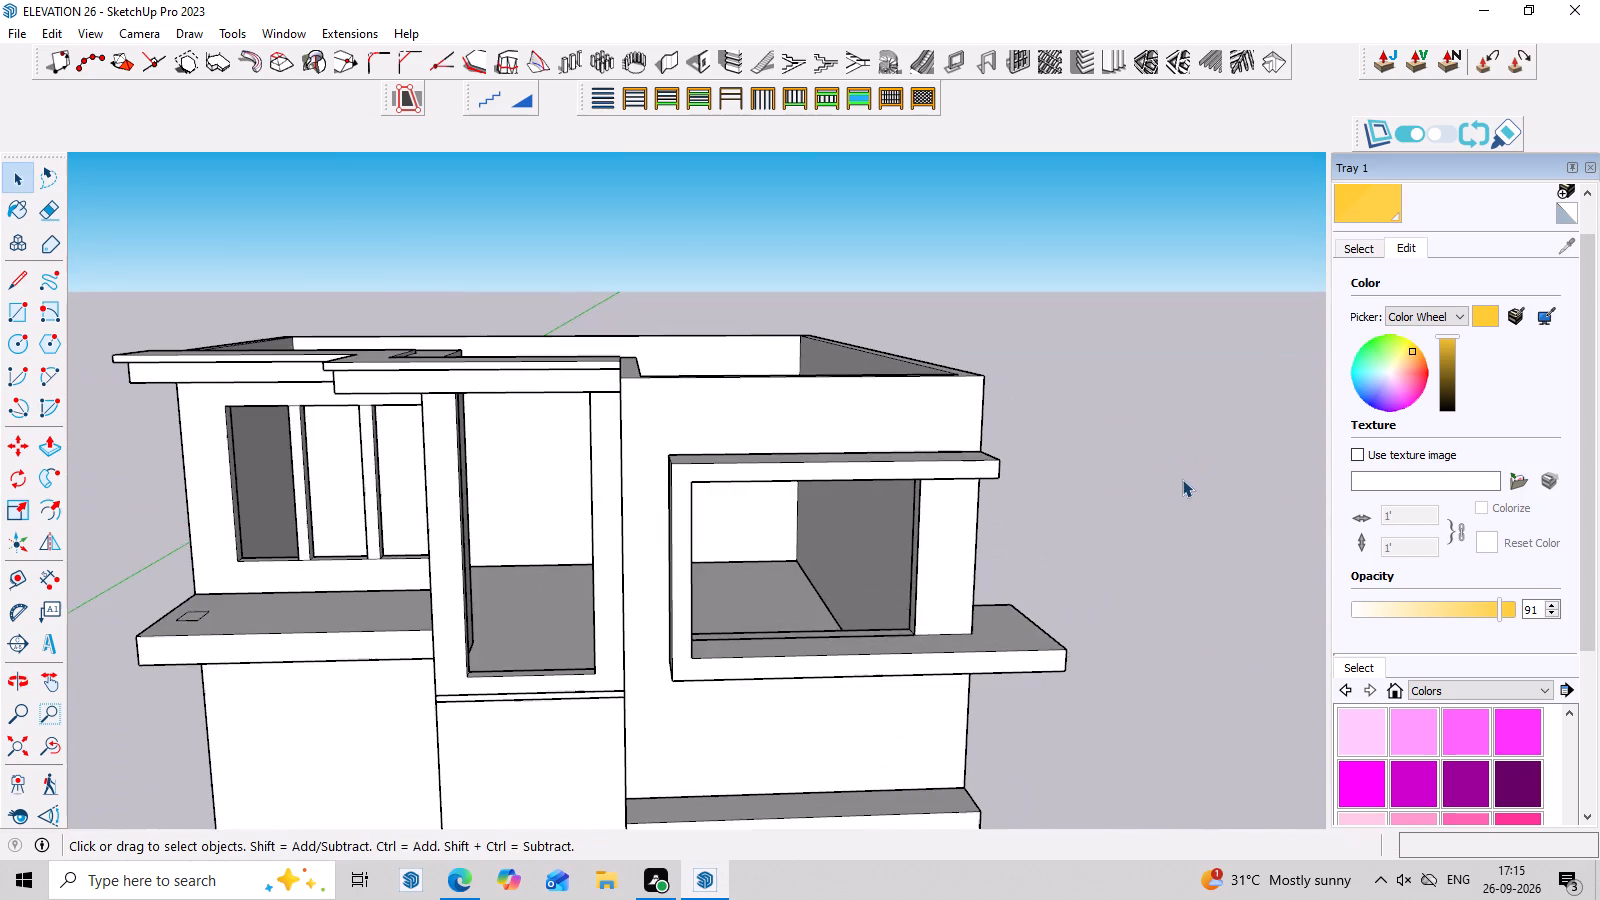
pyautogui.moveTo(1182, 456); pyautogui.dragTo(1185, 410, button='middle')
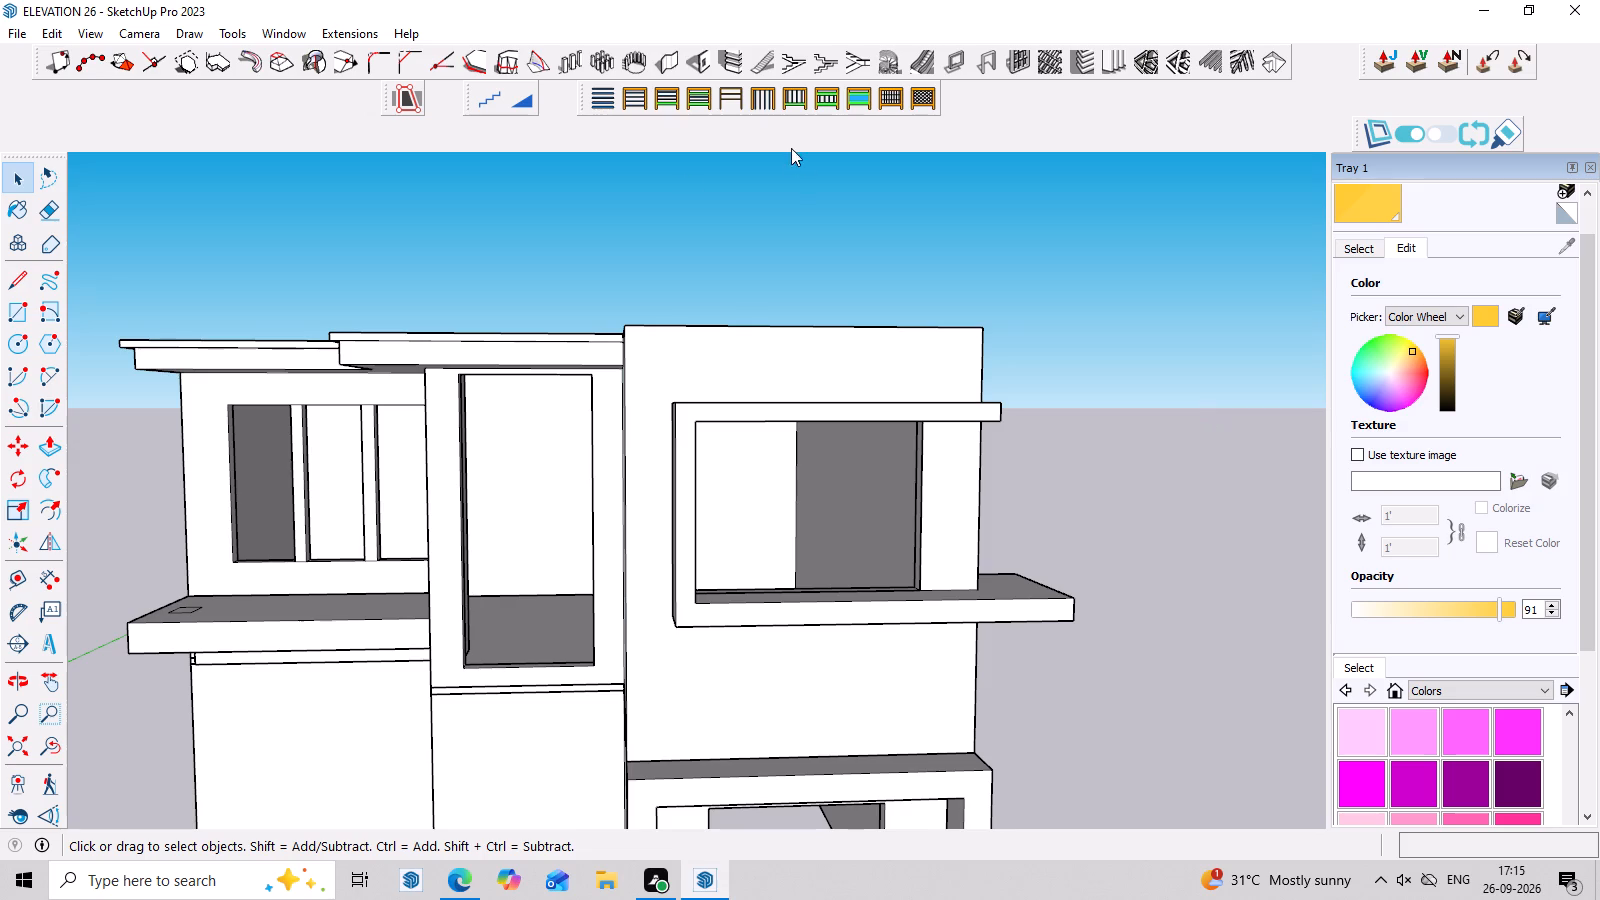
pyautogui.scroll(-5, 676, 230)
pyautogui.moveTo(682, 320); pyautogui.dragTo(692, 339, button='middle')
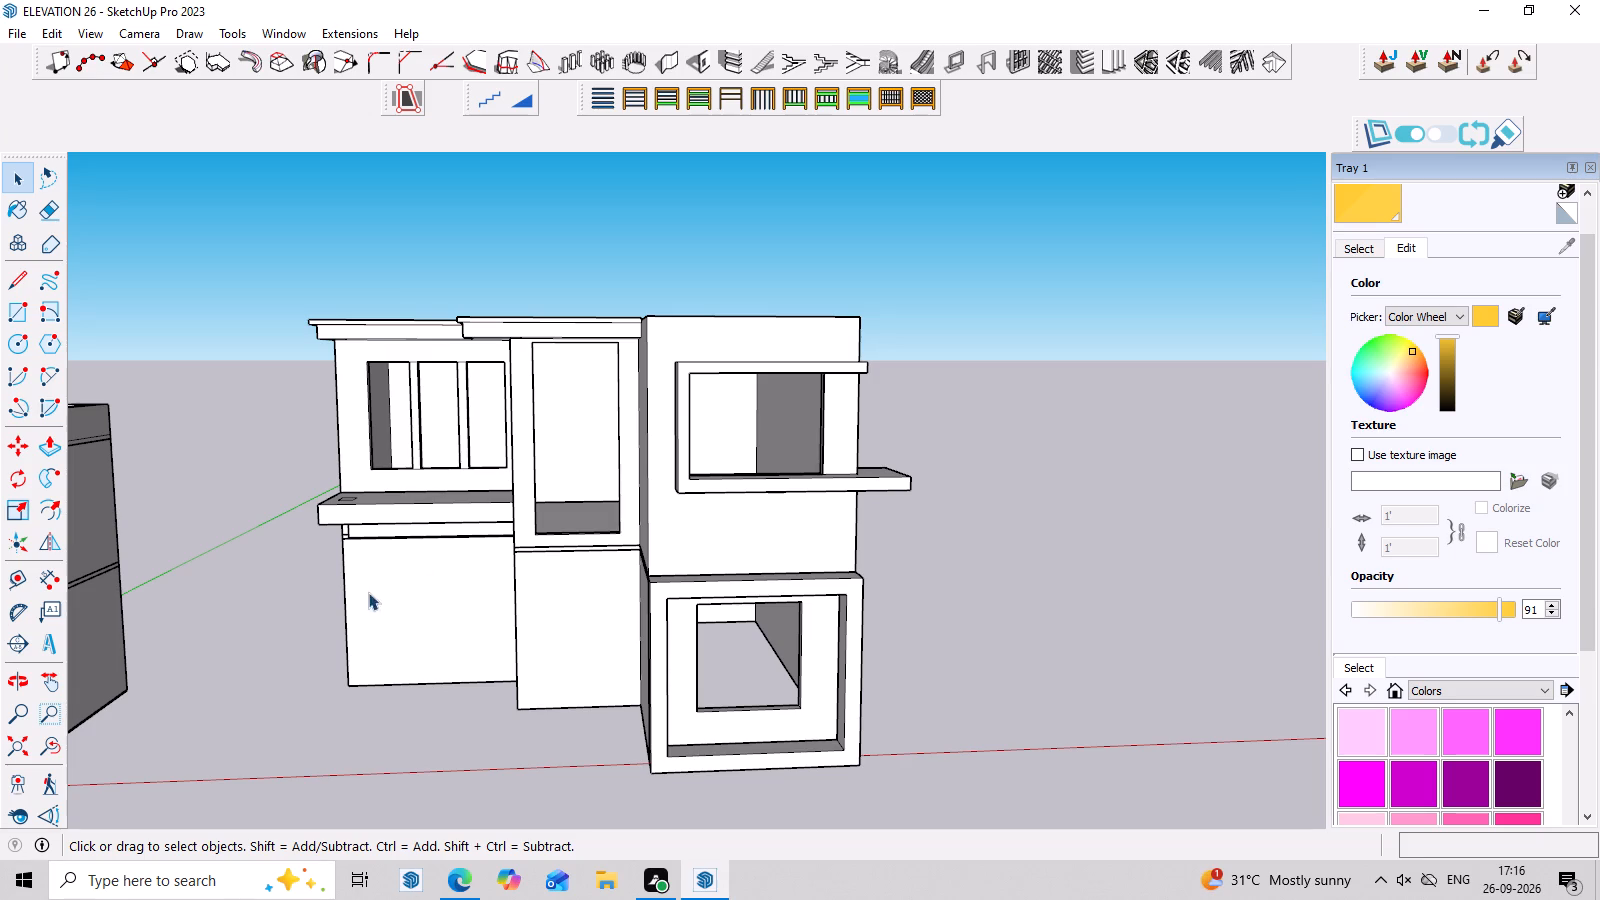
pyautogui.moveTo(765, 479); pyautogui.dragTo(744, 539, button='middle')
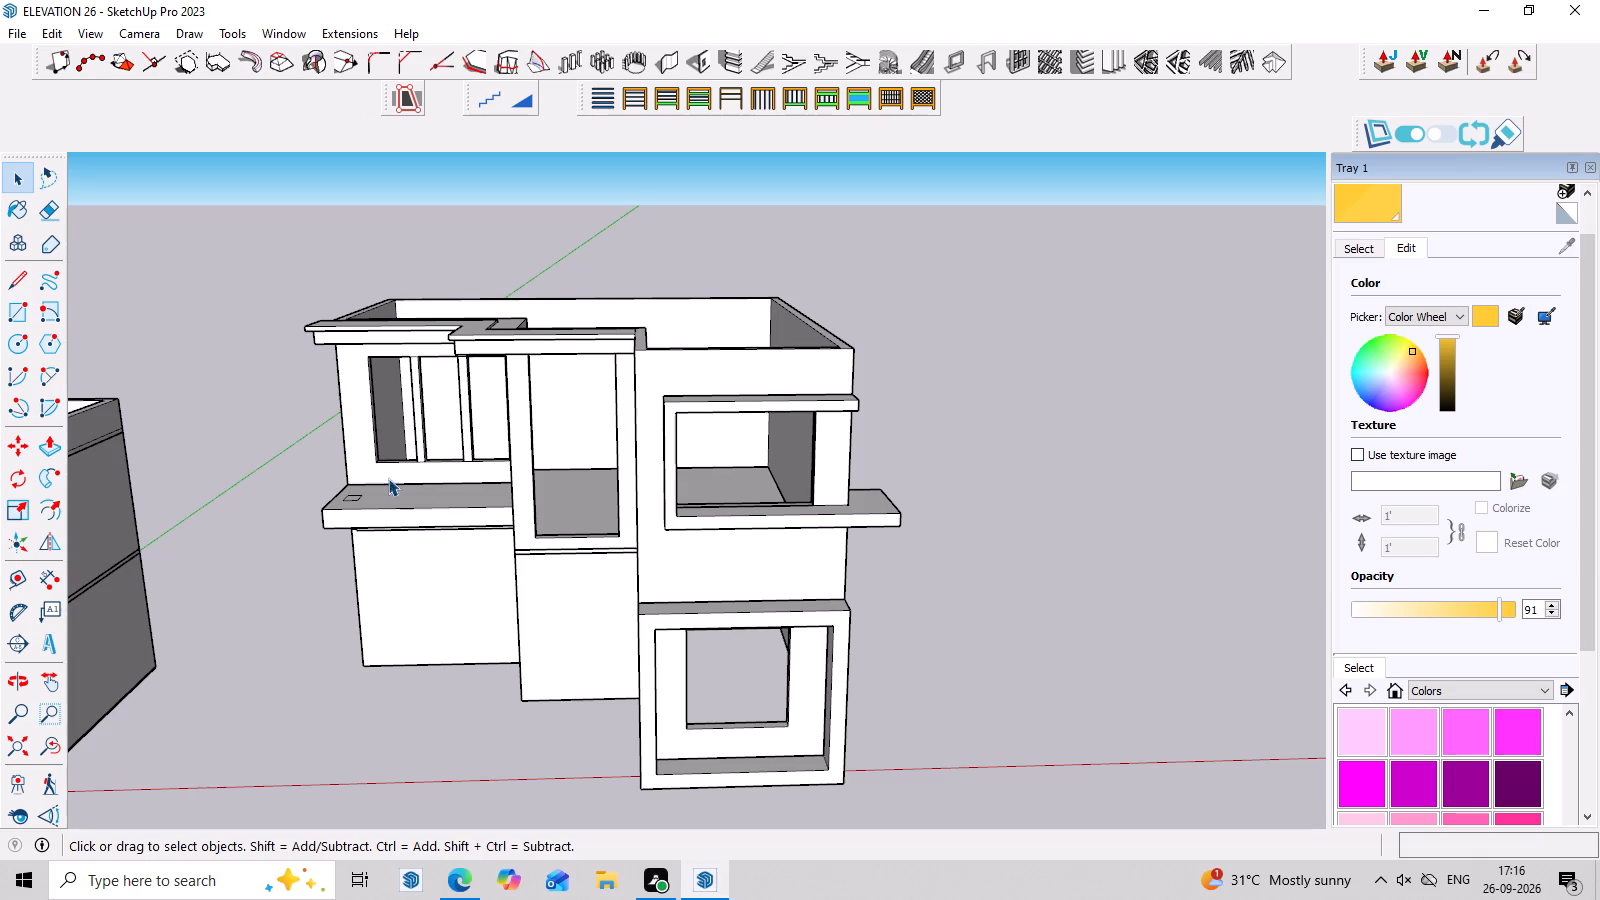
pyautogui.scroll(1, 397, 463)
pyautogui.middleClick(401, 451)
pyautogui.scroll(2, 353, 494)
pyautogui.moveTo(353, 494); pyautogui.dragTo(351, 566, button='middle')
pyautogui.scroll(3, 350, 536)
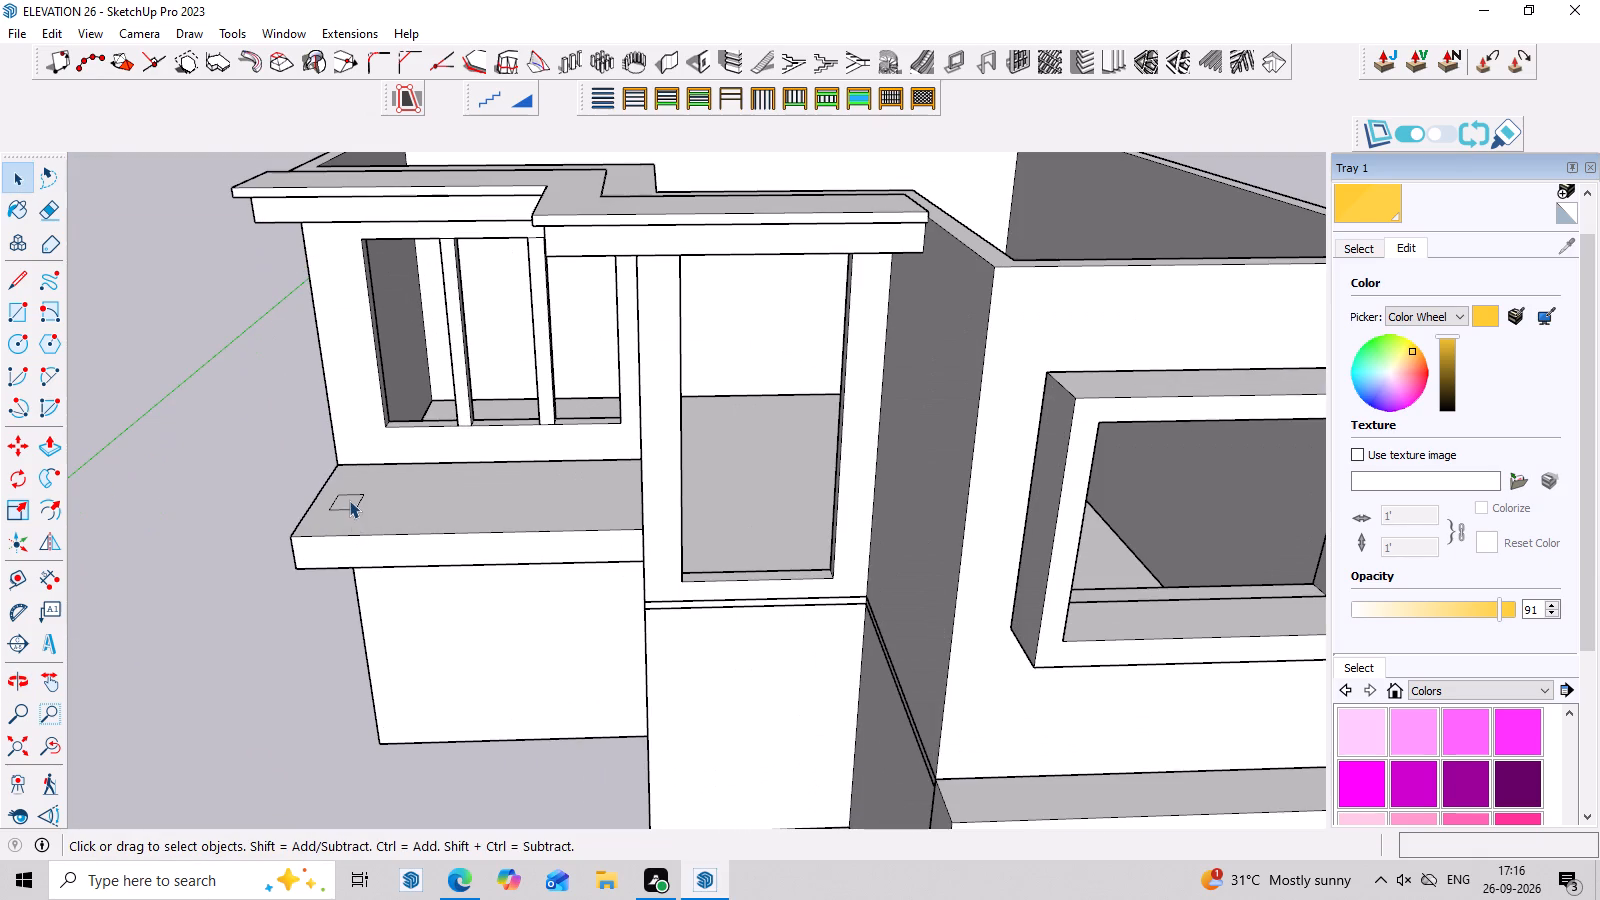
pyautogui.click(349, 498)
pyautogui.press('p')
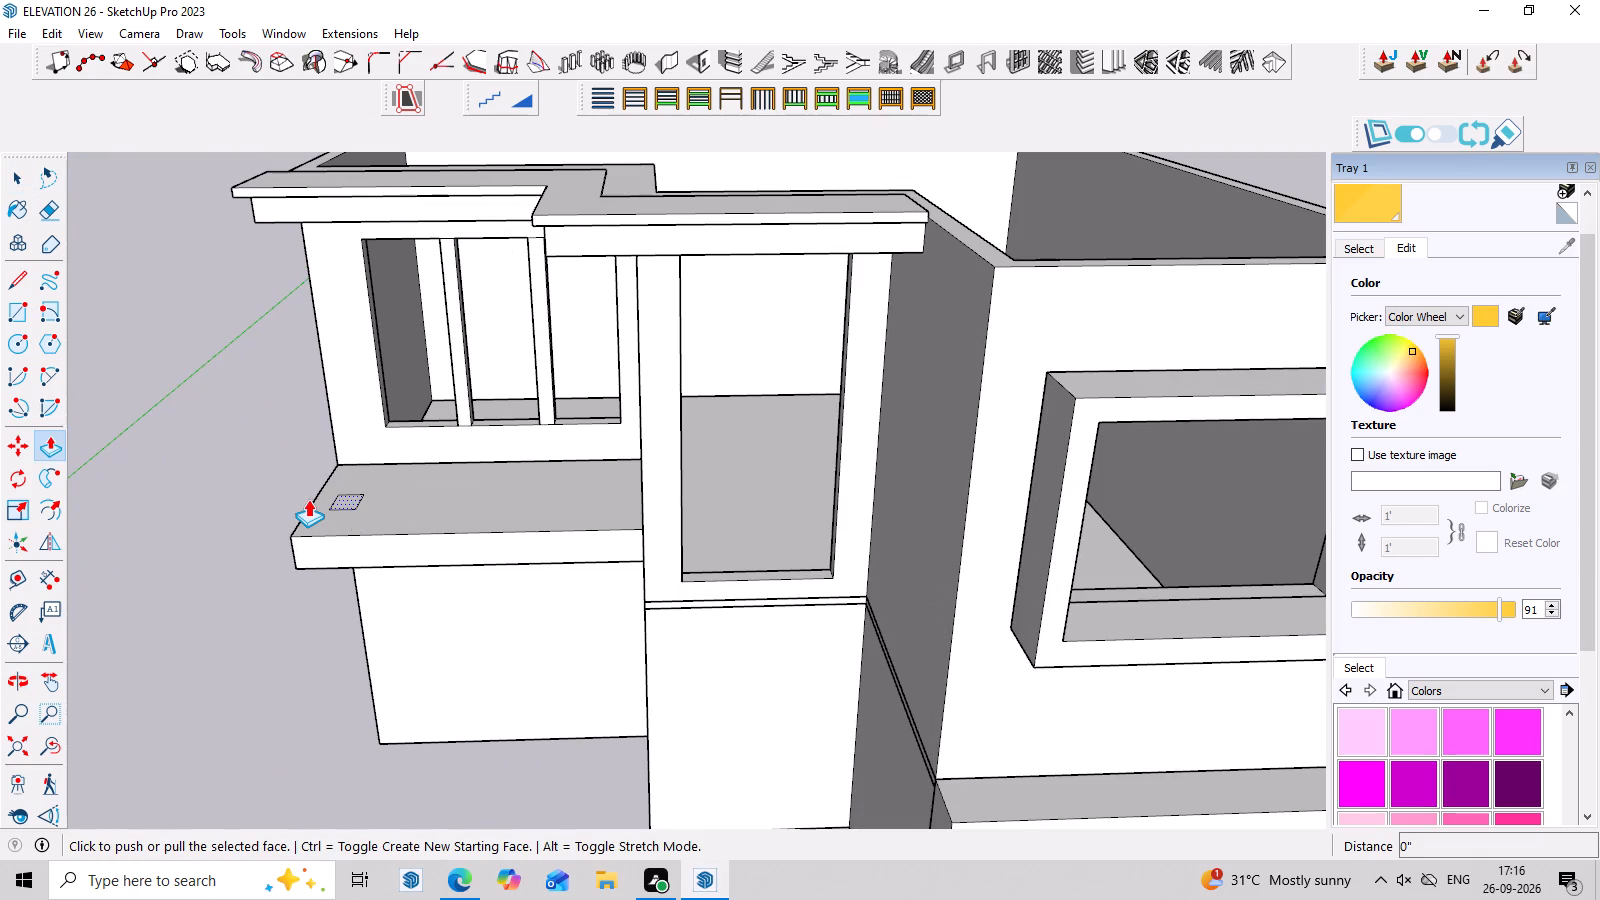
pyautogui.click(339, 497)
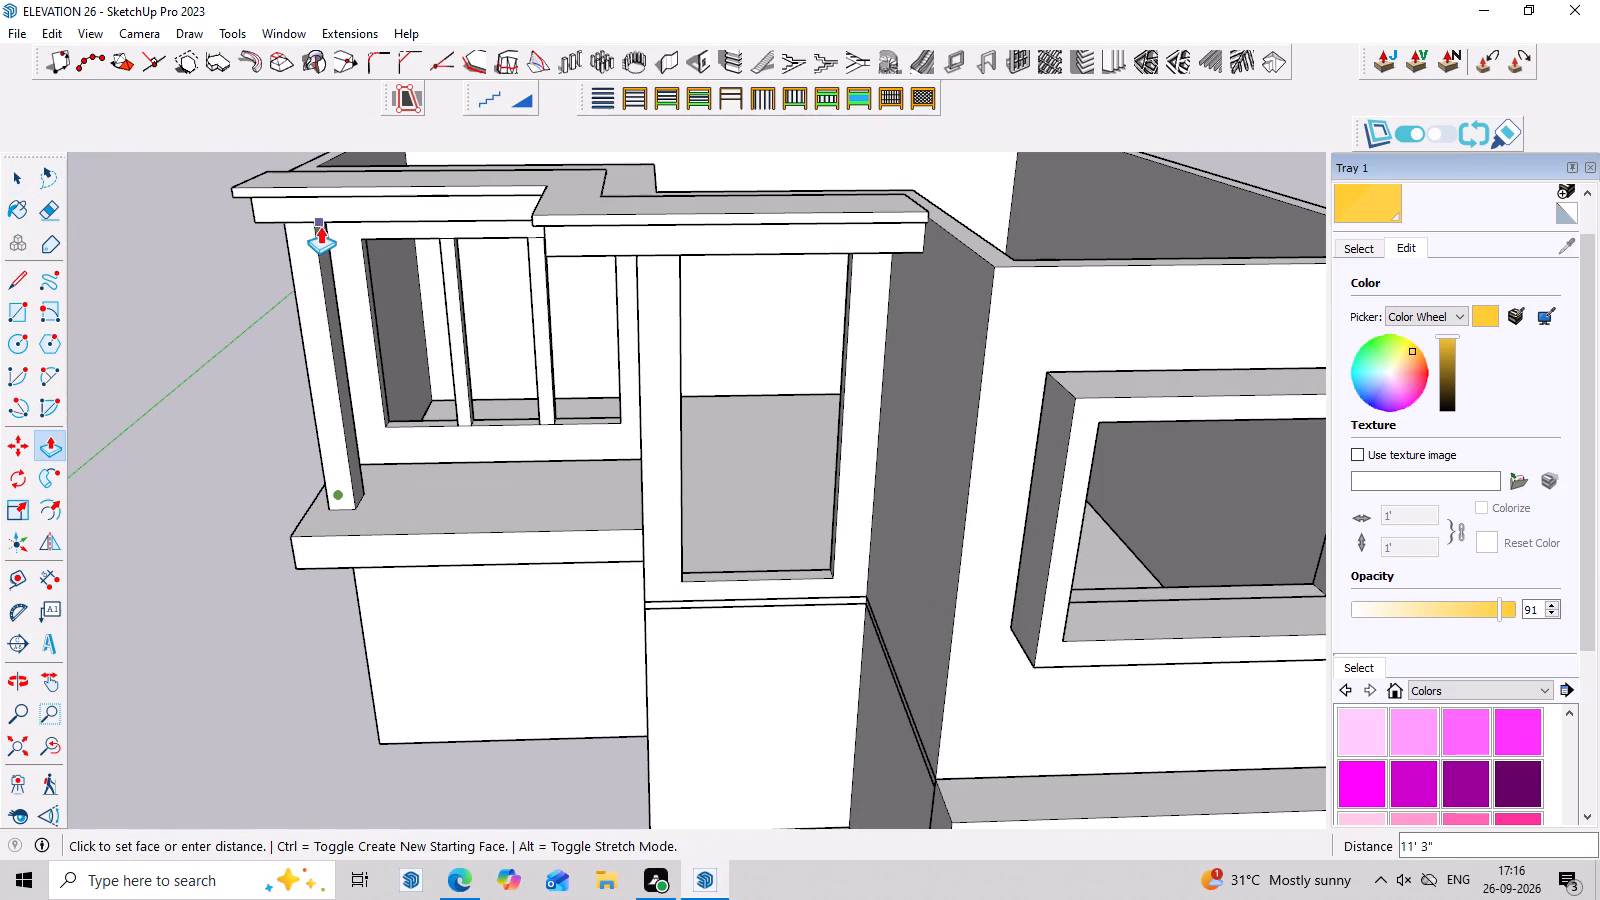
pyautogui.click(320, 219)
# Examine the new corner column, overhangs and stepped massing of the building from the front, side and above.
pyautogui.scroll(-3, 344, 733)
pyautogui.moveTo(431, 840); pyautogui.dragTo(612, 478, button='middle')
pyautogui.scroll(-3, 608, 476)
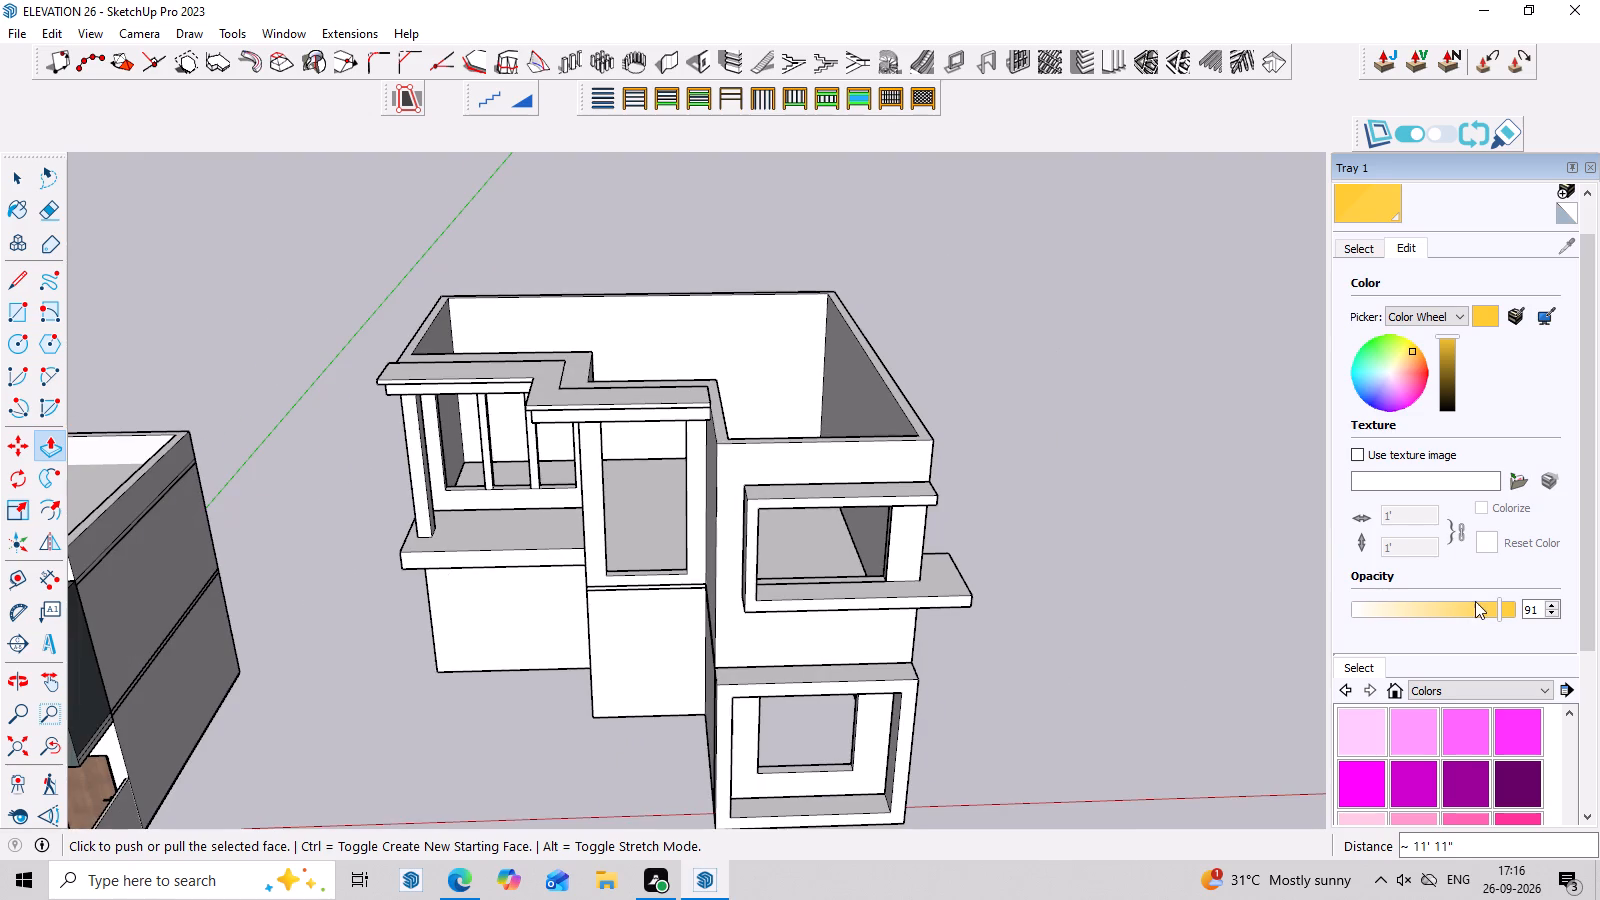
pyautogui.moveTo(1475, 601); pyautogui.dragTo(1458, 561, button='middle')
pyautogui.moveTo(1152, 558); pyautogui.dragTo(1153, 359, button='middle')
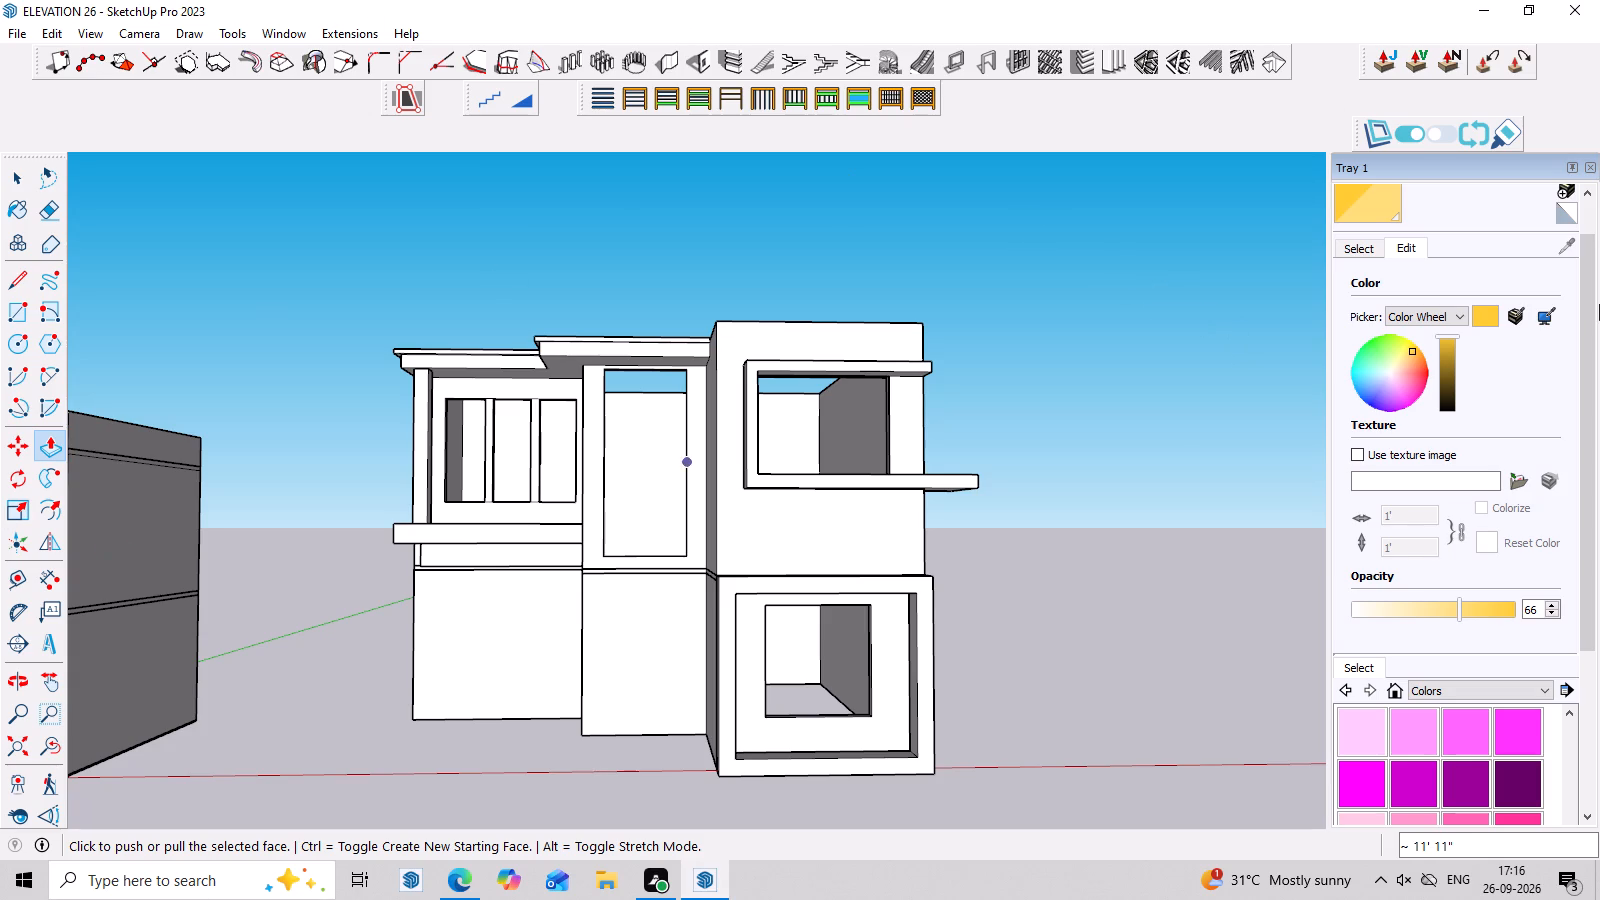
pyautogui.scroll(-3, 1041, 797)
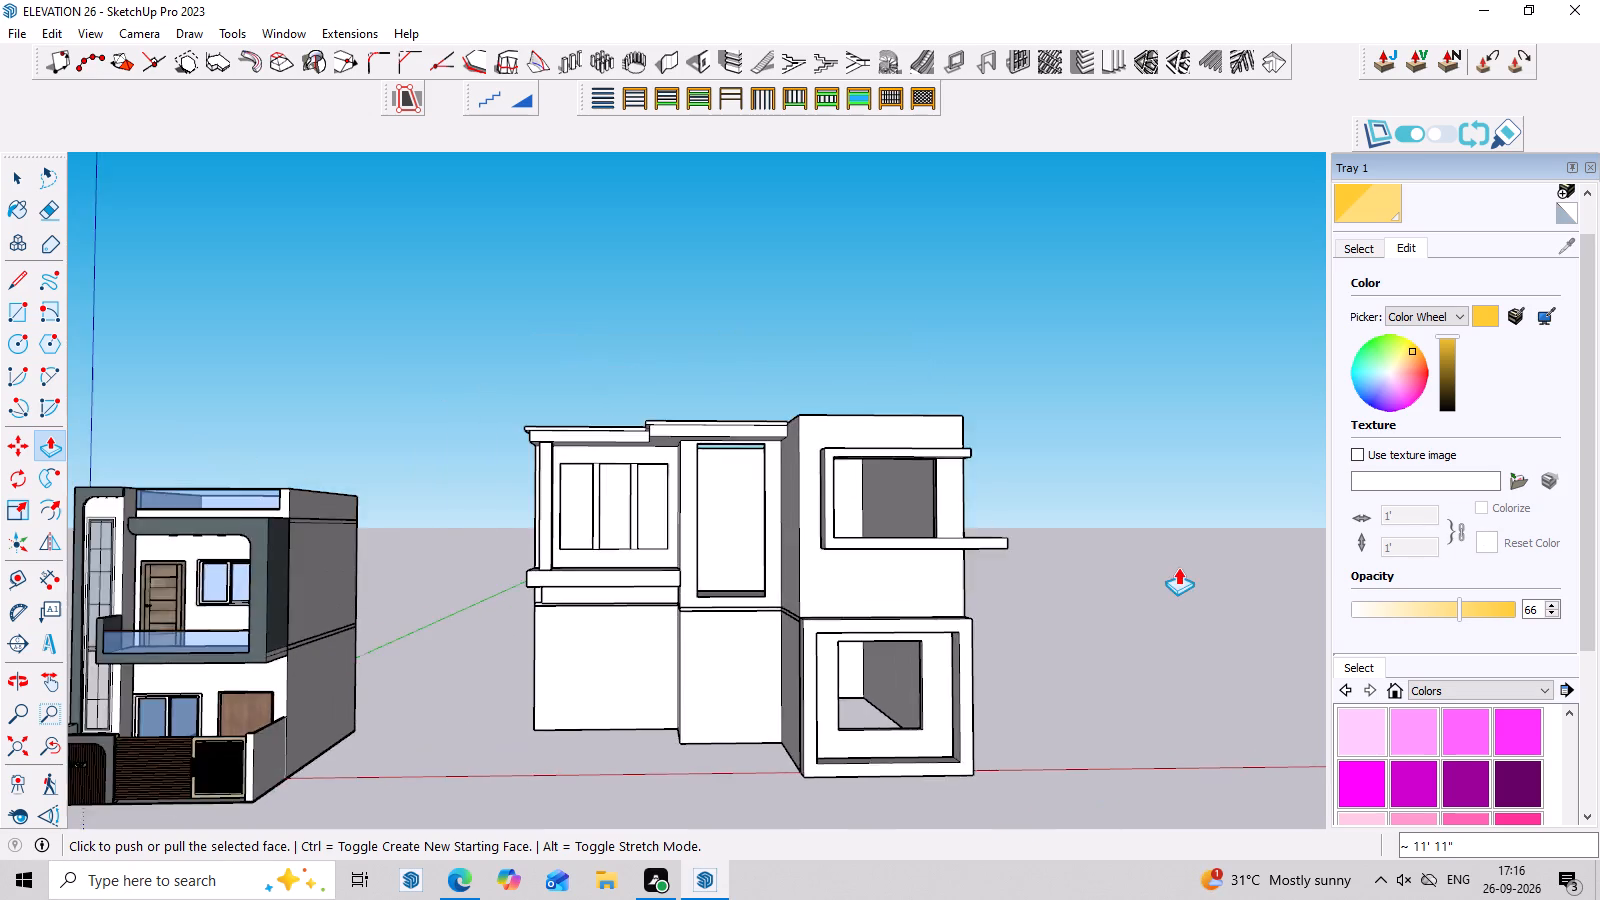
pyautogui.scroll(-2, 1178, 567)
pyautogui.moveTo(1172, 557); pyautogui.dragTo(1017, 703, button='middle')
pyautogui.scroll(3, 1013, 690)
pyautogui.moveTo(1080, 670); pyautogui.dragTo(1276, 532, button='middle')
pyautogui.scroll(3, 1276, 532)
pyautogui.moveTo(1275, 539); pyautogui.dragTo(1251, 625, button='middle')
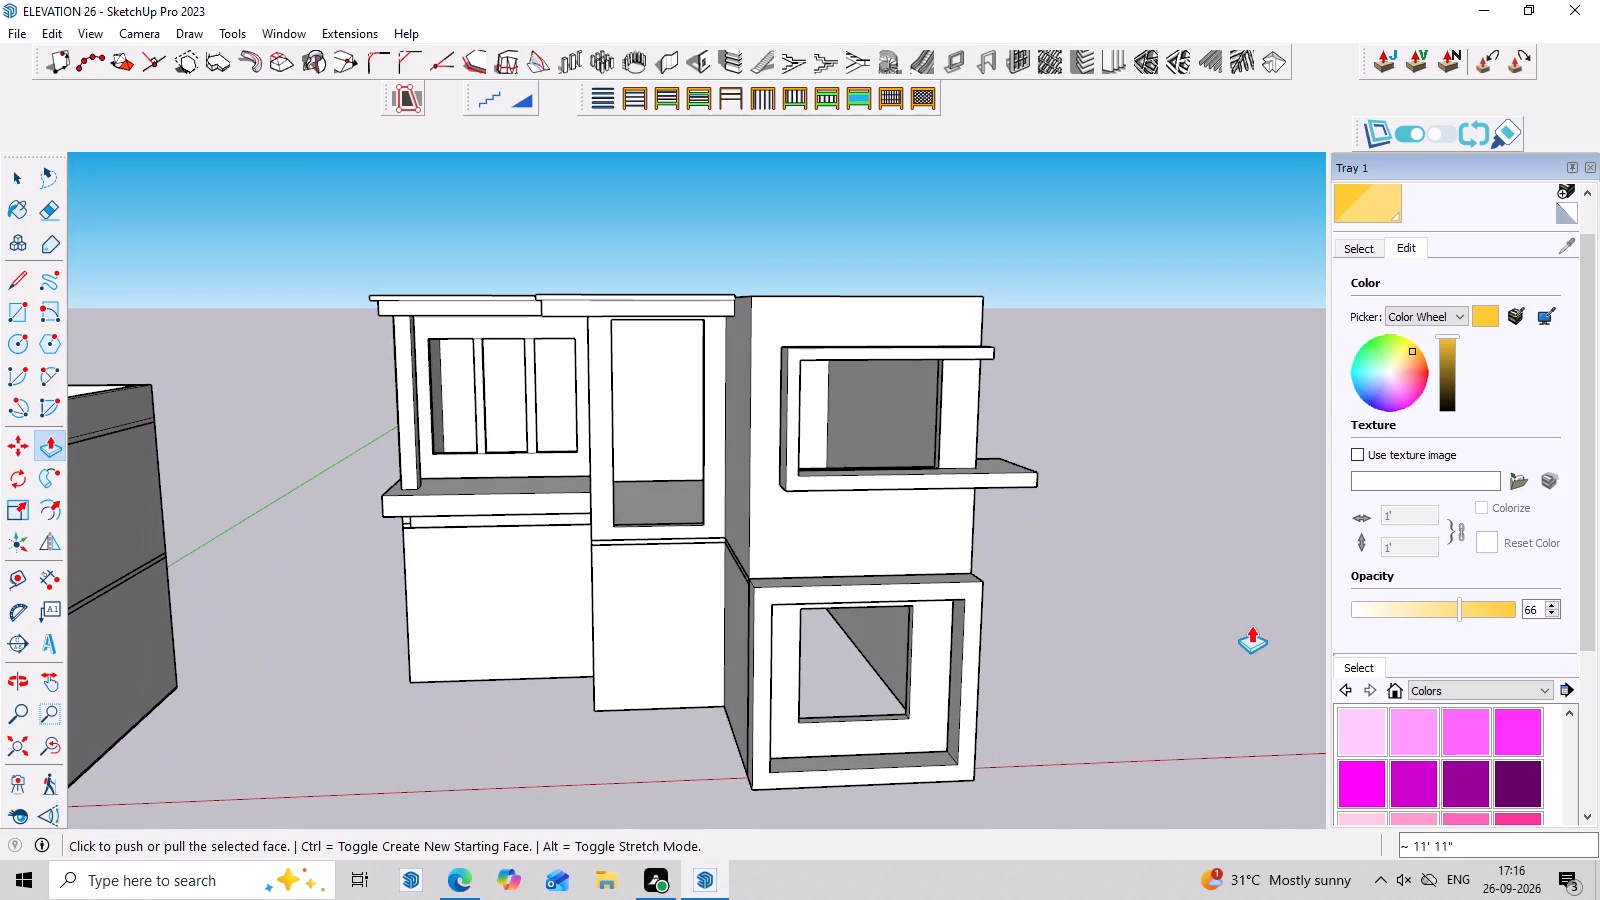
pyautogui.moveTo(953, 636); pyautogui.dragTo(1178, 606, button='middle')
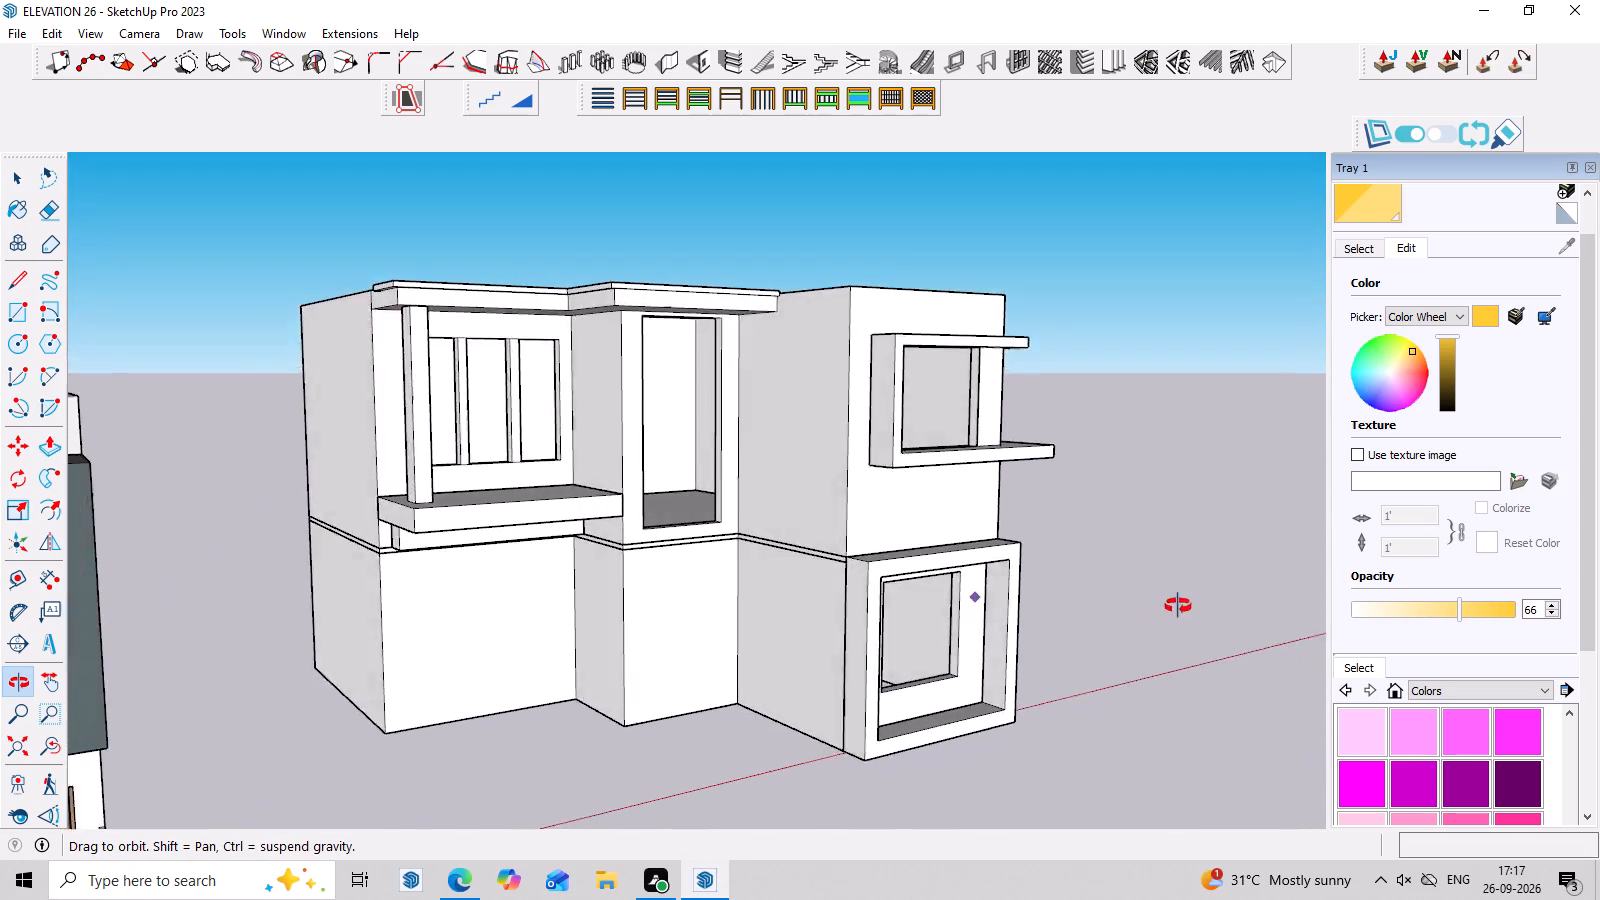
pyautogui.moveTo(1178, 606); pyautogui.dragTo(1120, 696, button='middle')
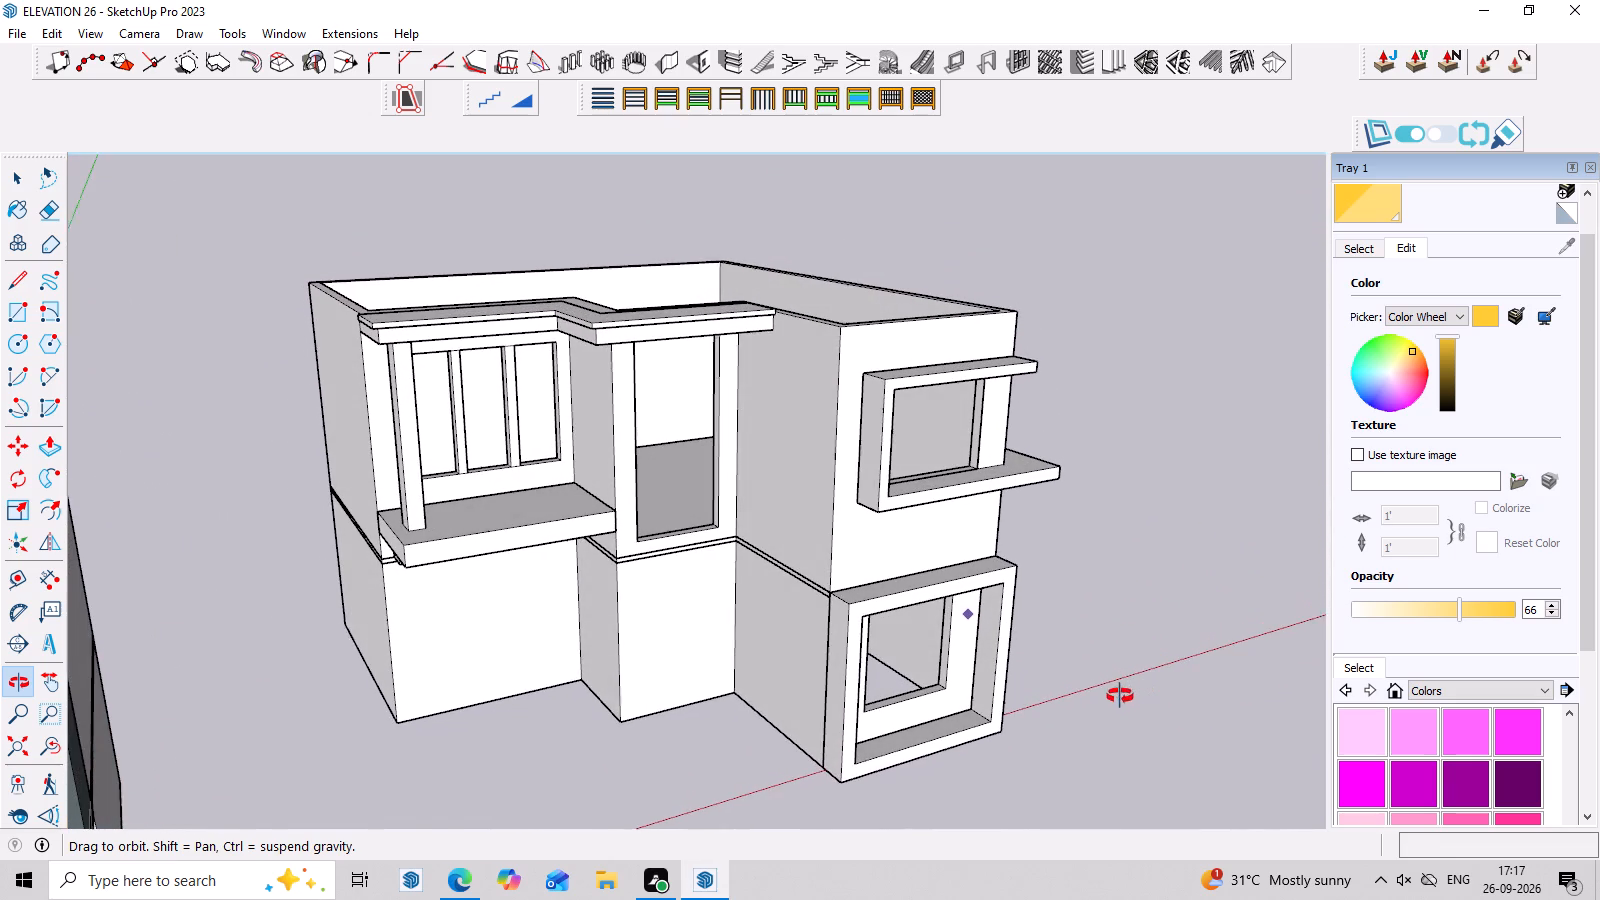
pyautogui.moveTo(1120, 696); pyautogui.dragTo(1119, 696, button='middle')
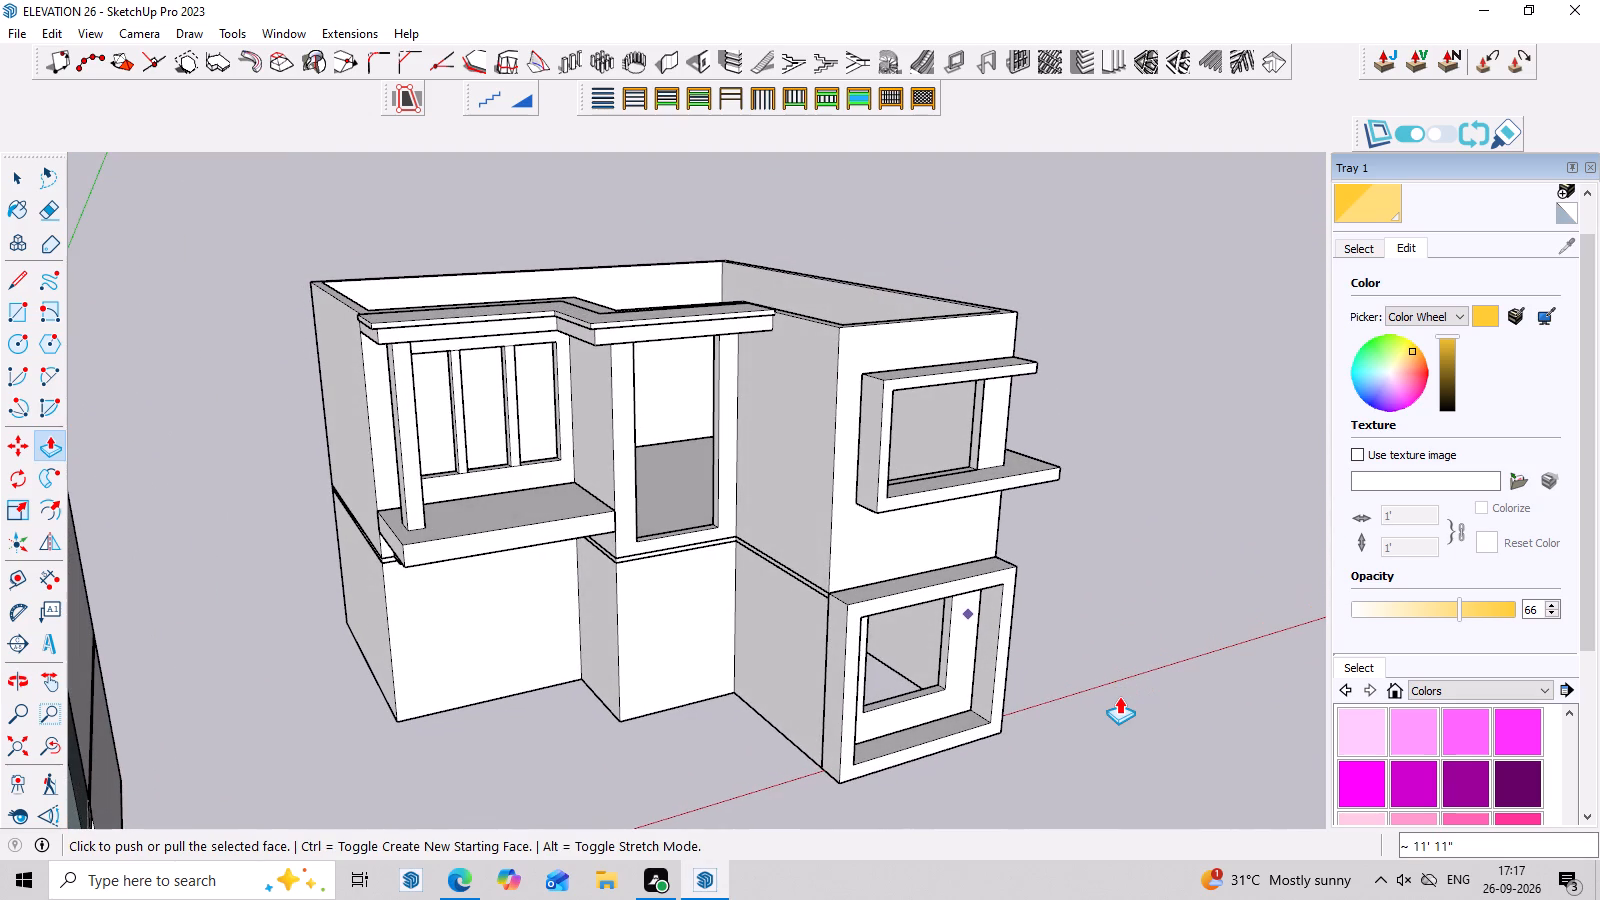
pyautogui.scroll(-1, 610, 661)
pyautogui.scroll(2, 608, 659)
pyautogui.moveTo(616, 641); pyautogui.dragTo(559, 536, button='middle')
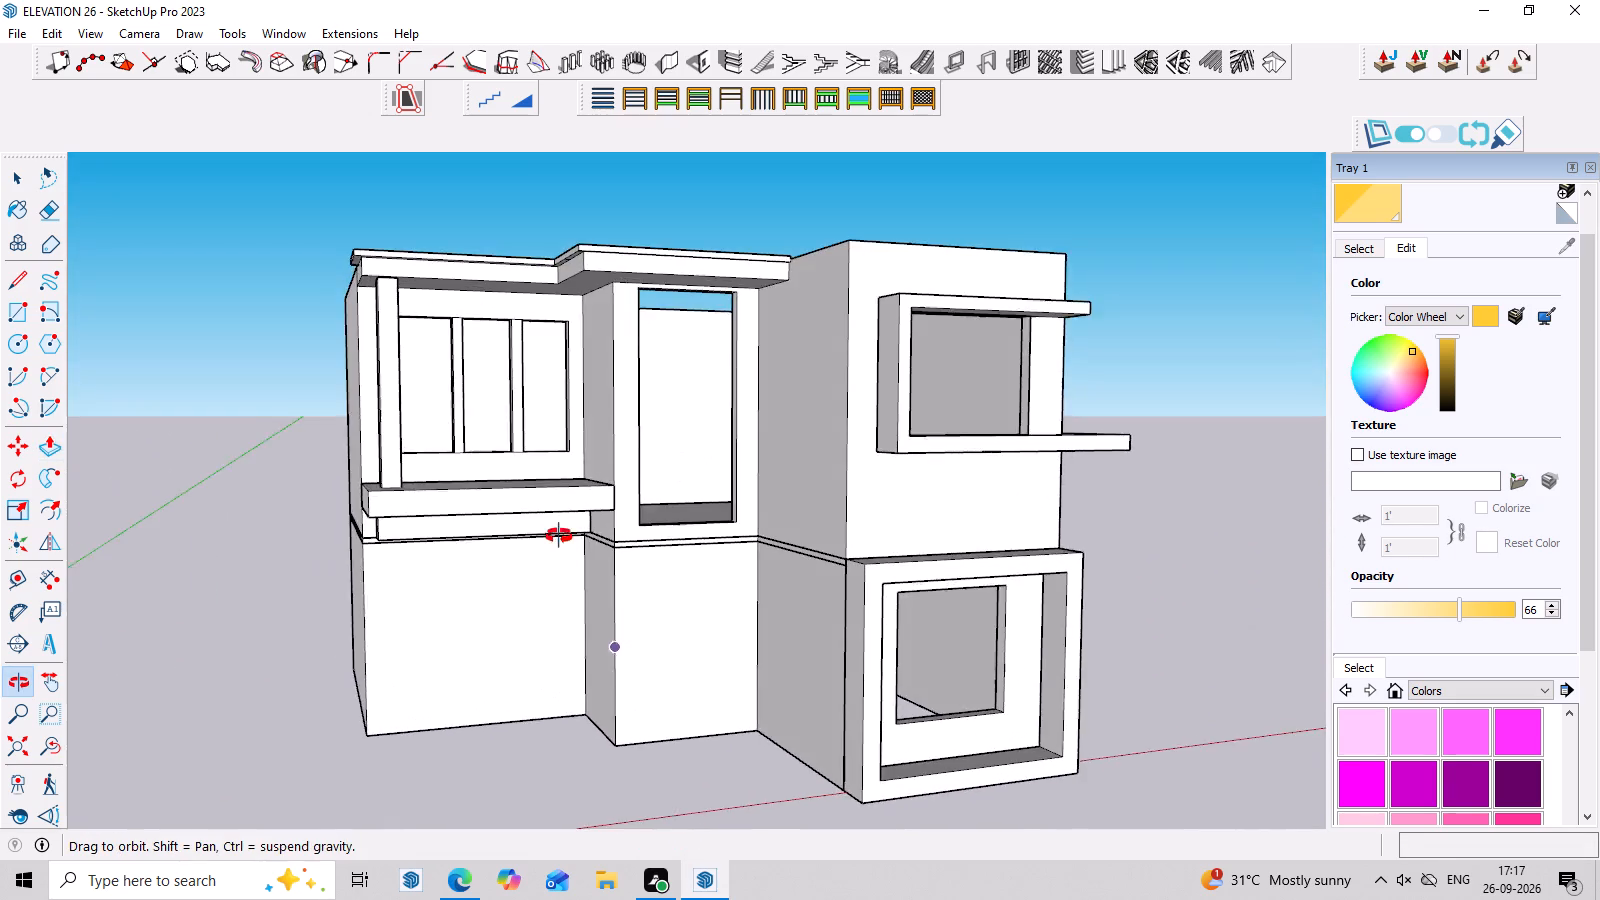
pyautogui.moveTo(559, 536); pyautogui.dragTo(559, 534, button='middle')
# In the ground-floor group, draw a rectangle about 13' 11" by 4" along the wall's top edge beneath the three-panel window's ledge.
pyautogui.scroll(3, 489, 593)
pyautogui.moveTo(555, 629); pyautogui.dragTo(484, 580, button='middle')
pyautogui.press('space')
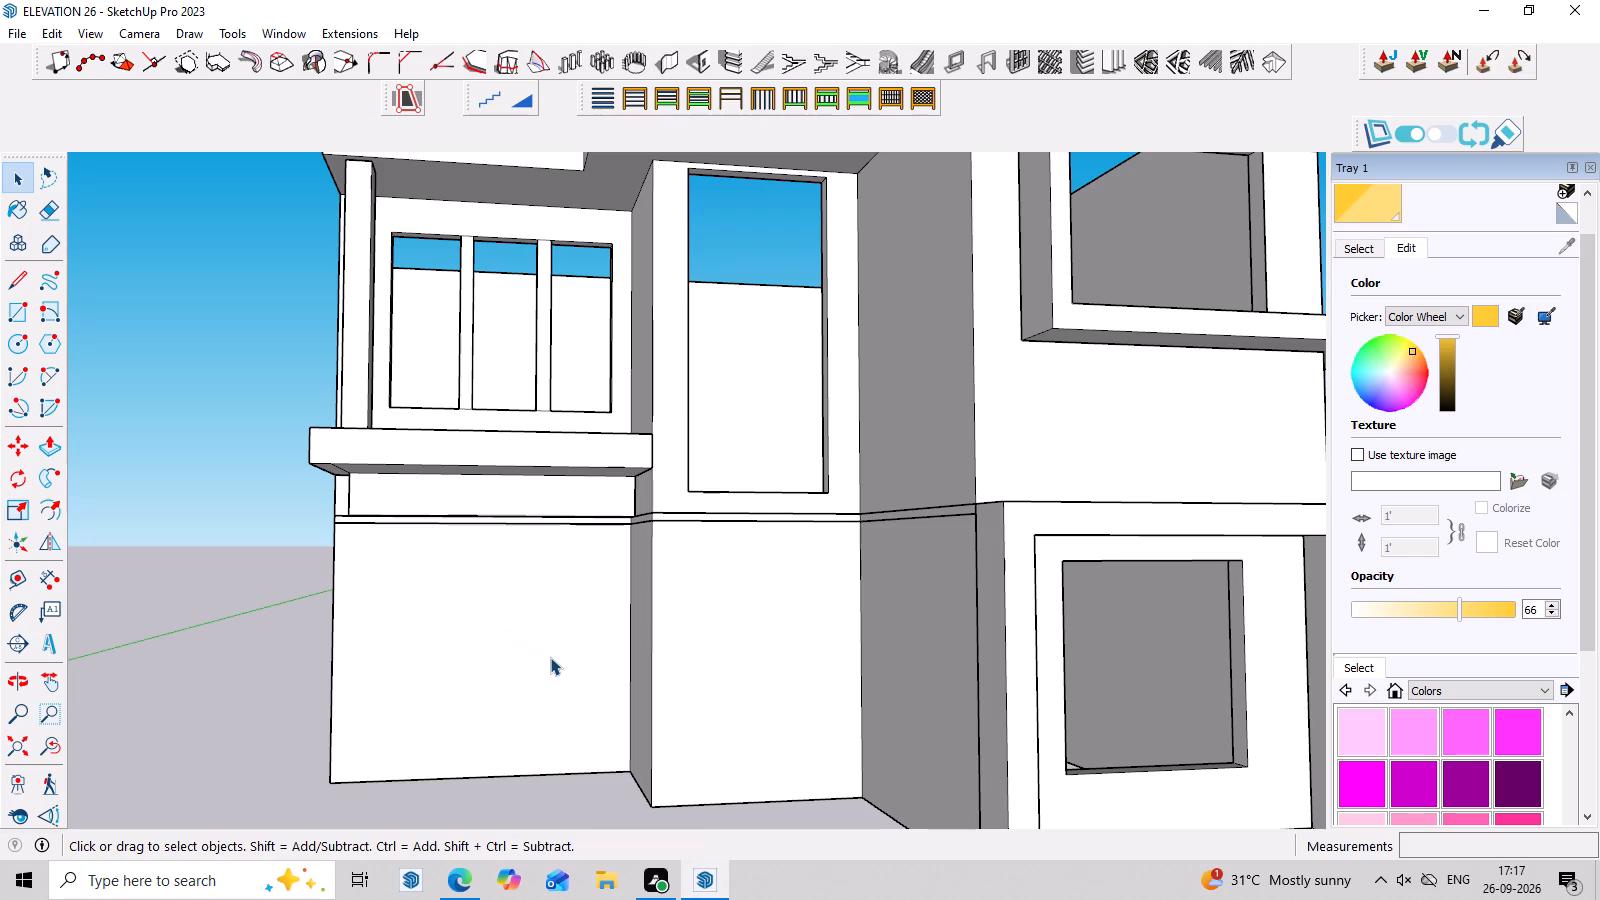
pyautogui.moveTo(540, 553); pyautogui.dragTo(567, 554, button='middle')
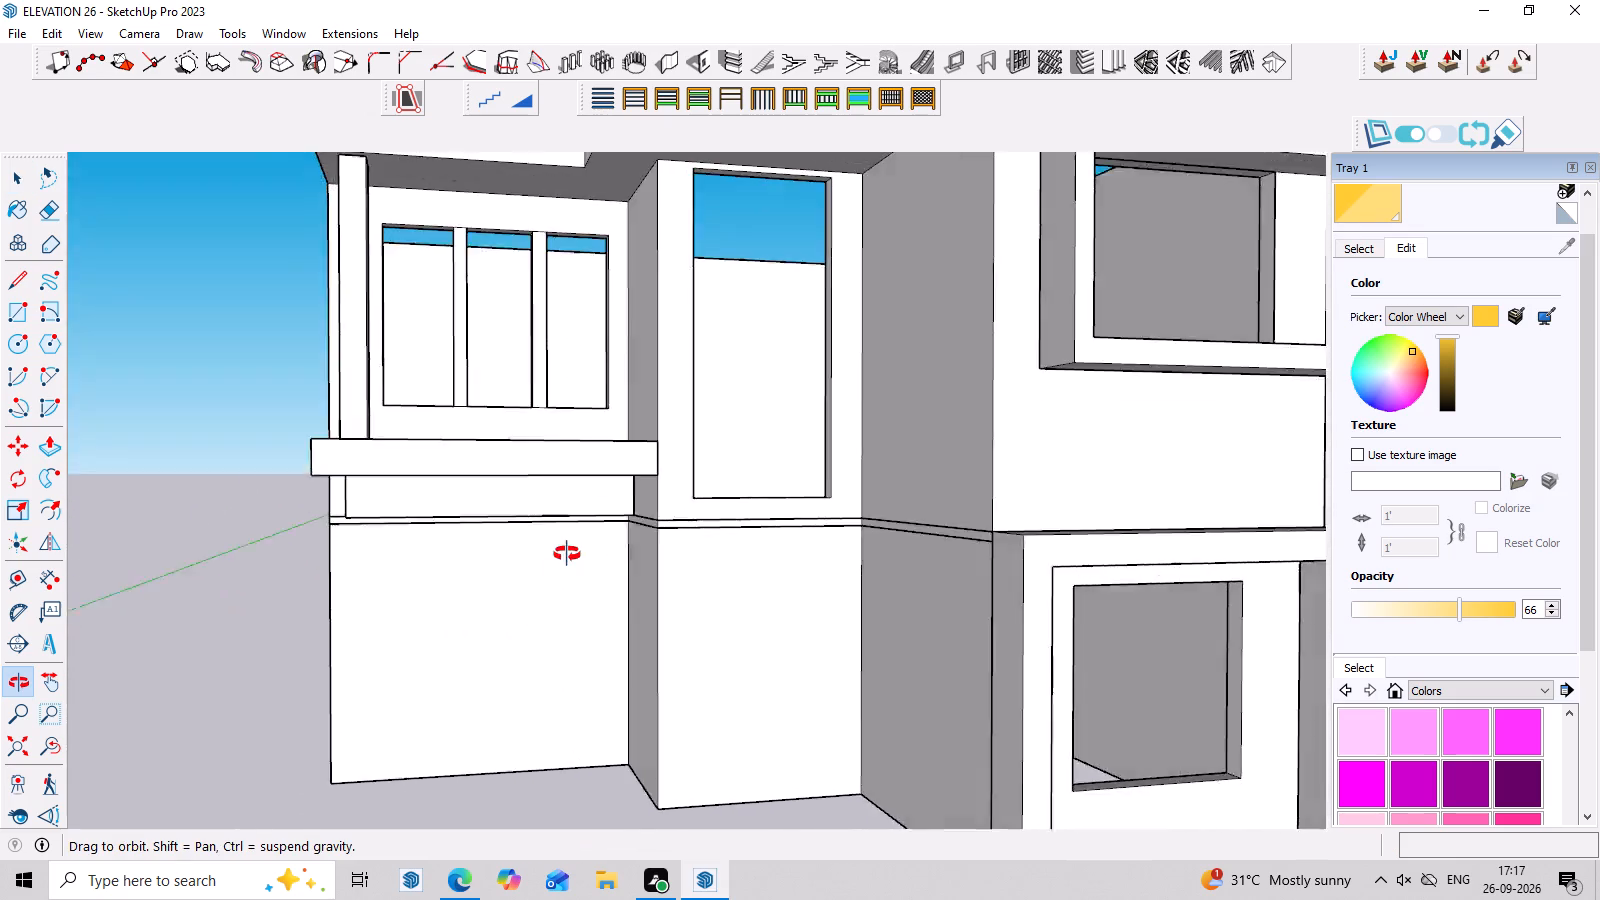
pyautogui.moveTo(567, 554); pyautogui.dragTo(565, 485, button='middle')
pyautogui.scroll(3, 493, 508)
pyautogui.moveTo(497, 505); pyautogui.dragTo(486, 606, button='middle')
pyautogui.click(545, 515)
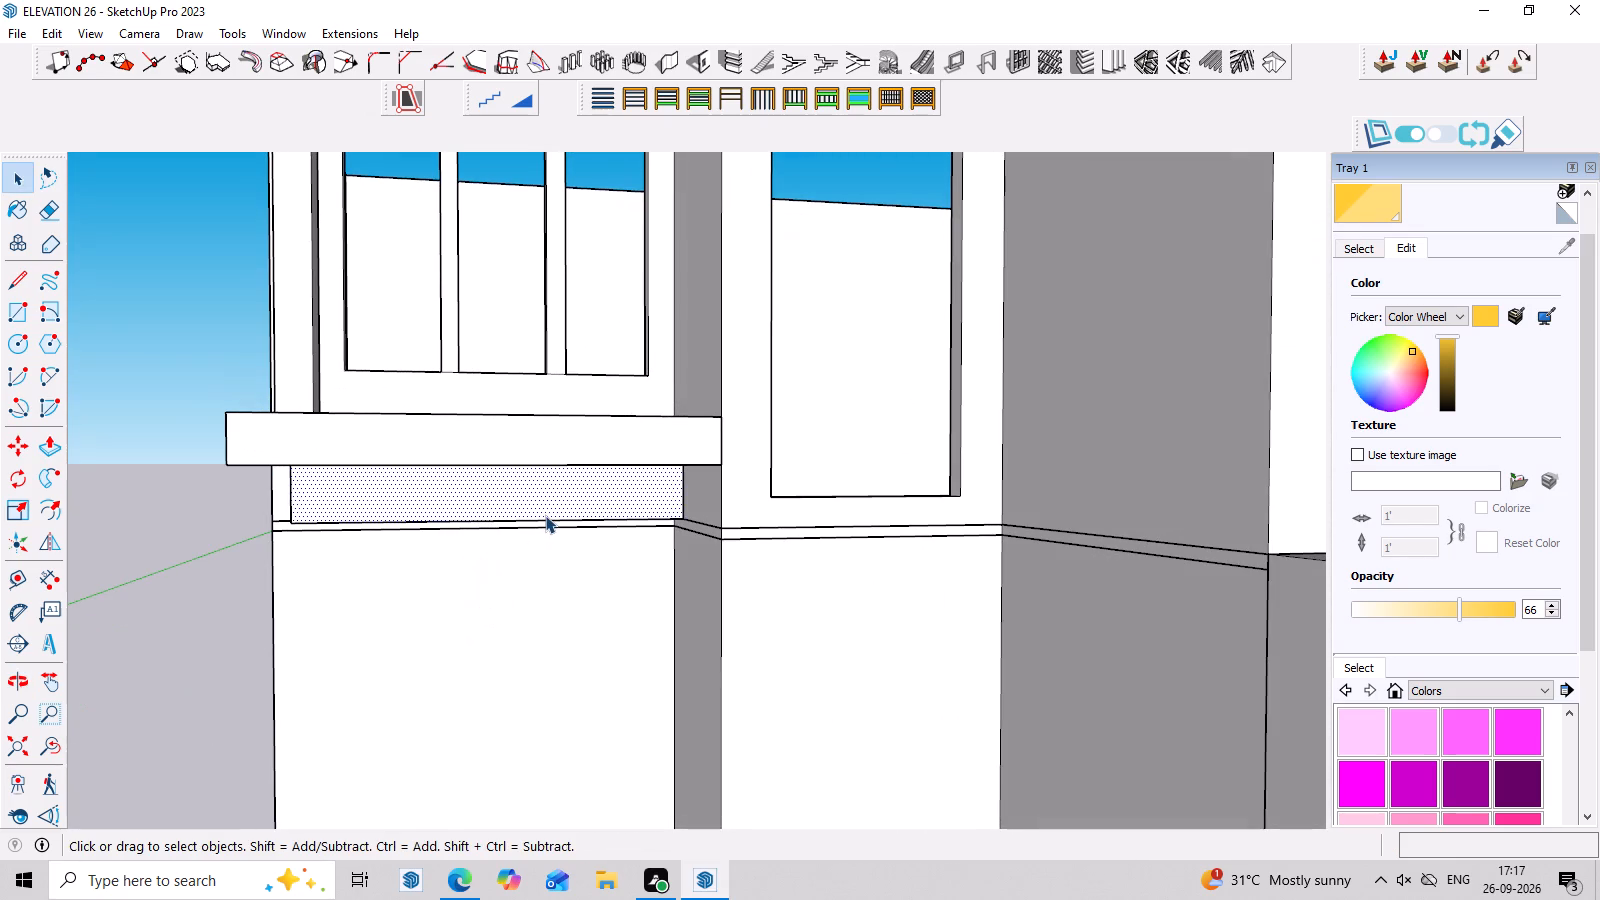
pyautogui.moveTo(571, 507); pyautogui.dragTo(874, 508, button='middle')
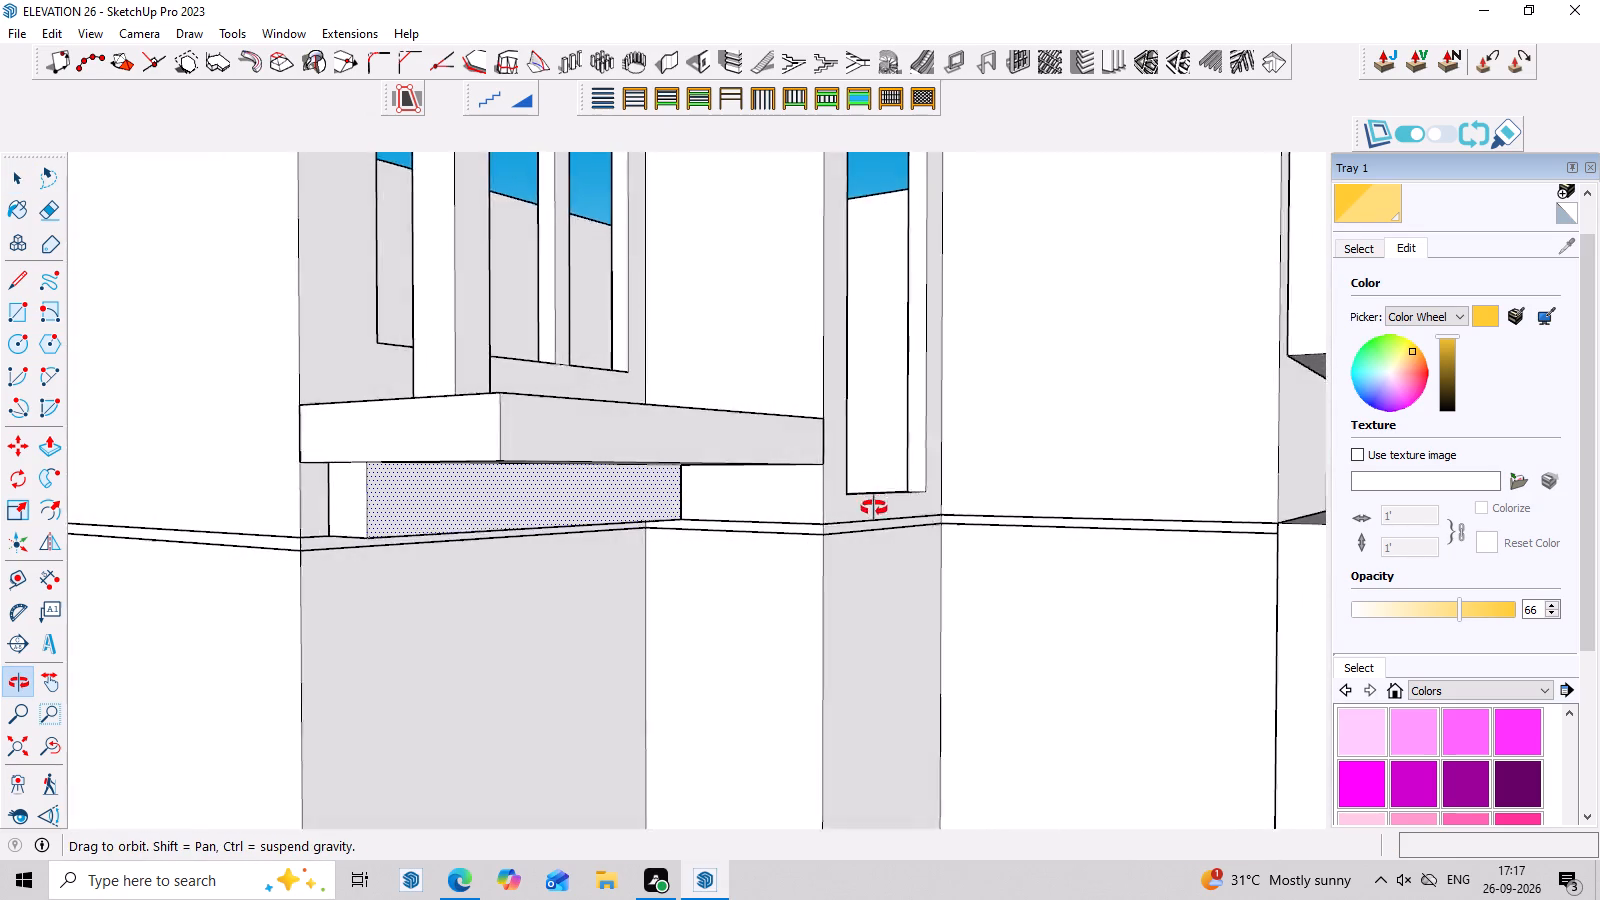
pyautogui.moveTo(874, 508); pyautogui.dragTo(515, 481, button='middle')
pyautogui.press('space')
pyautogui.click(533, 559)
pyautogui.doubleClick(358, 604)
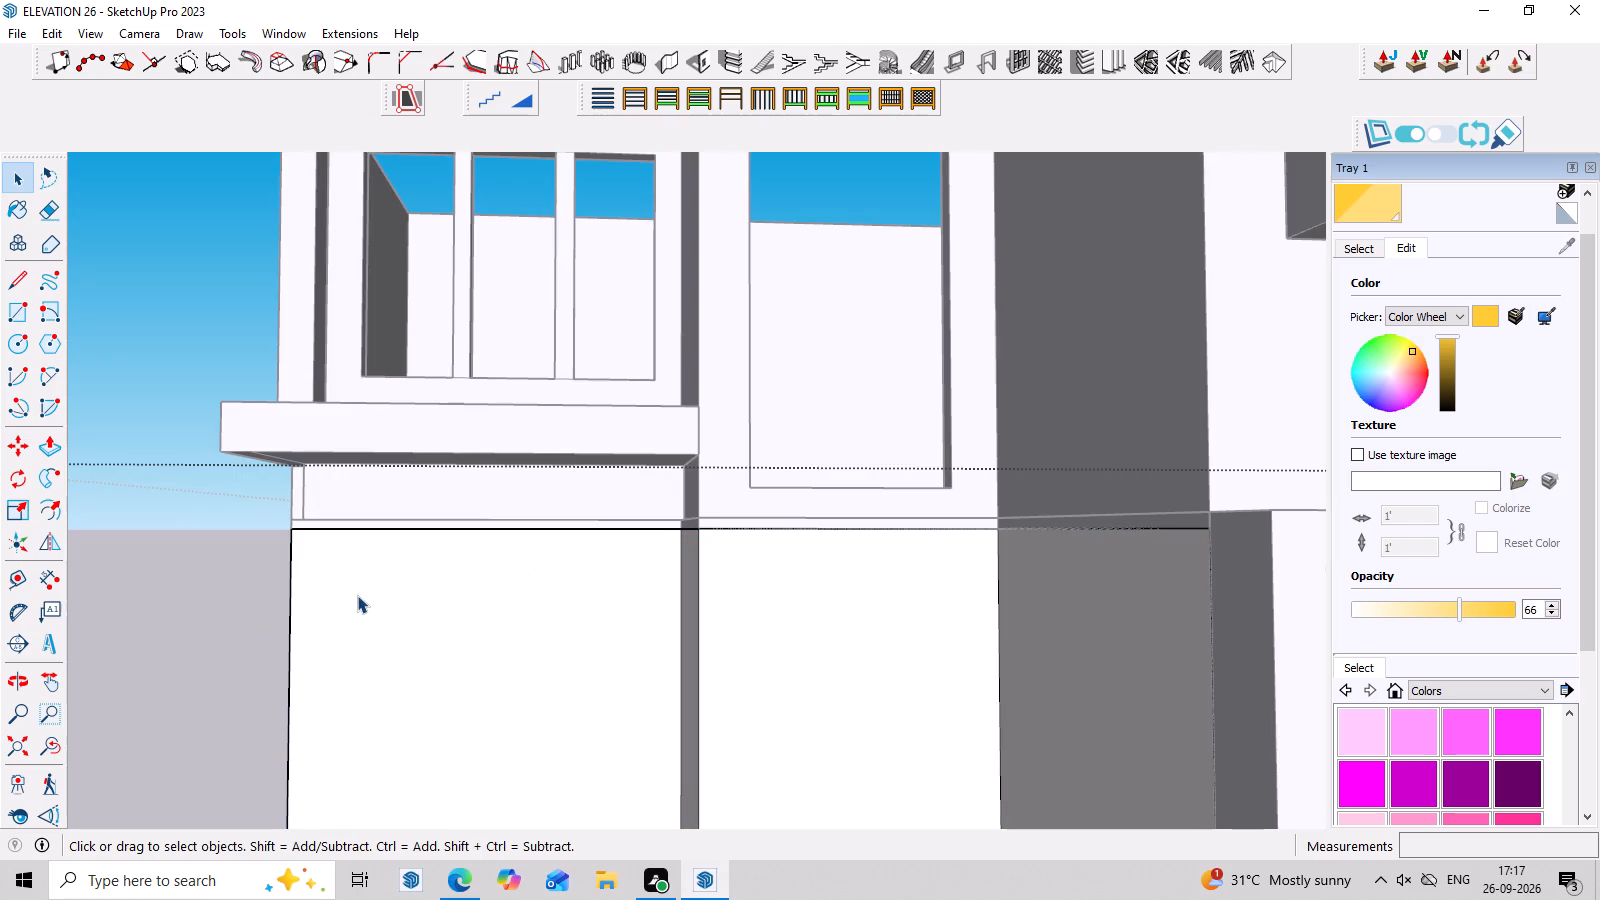
pyautogui.press('r')
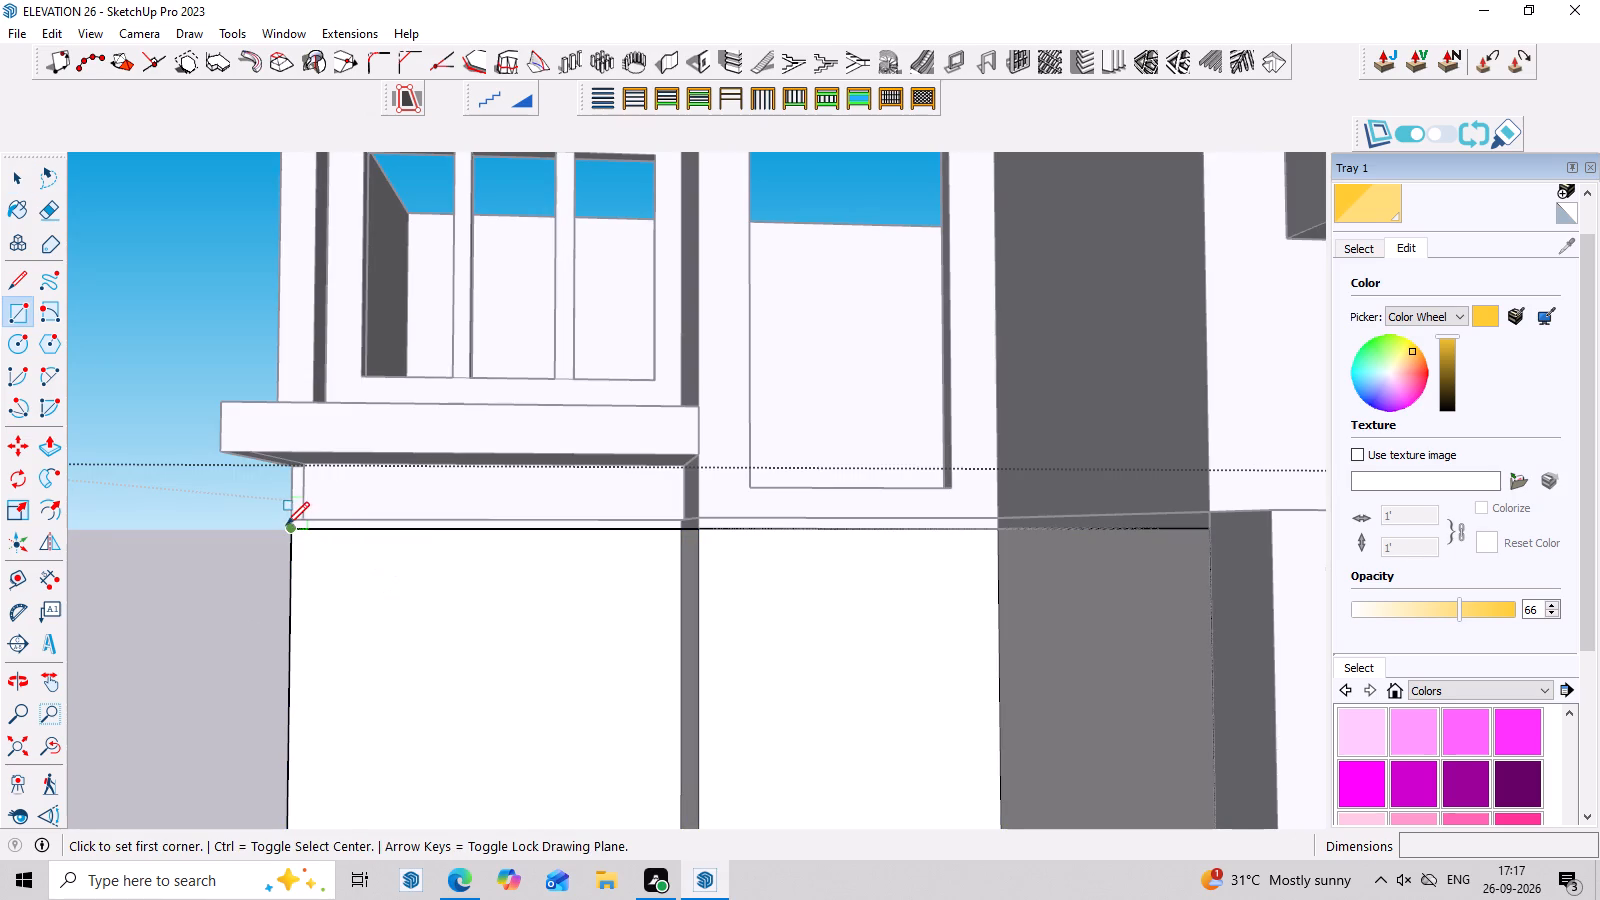
pyautogui.click(289, 521)
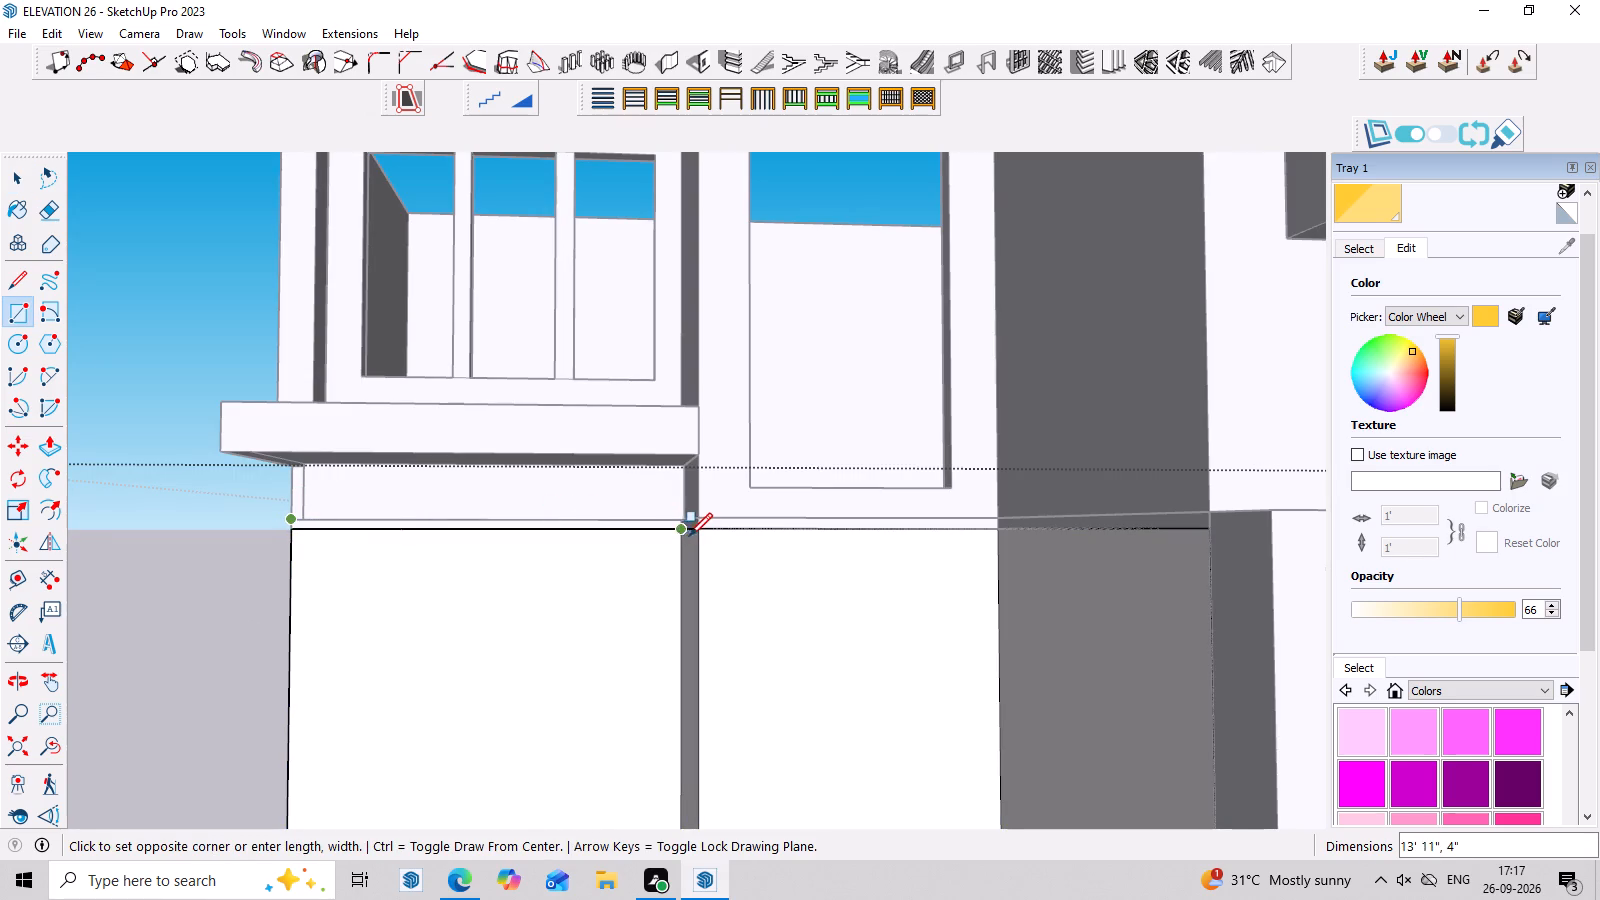
pyautogui.click(679, 536)
pyautogui.press('space')
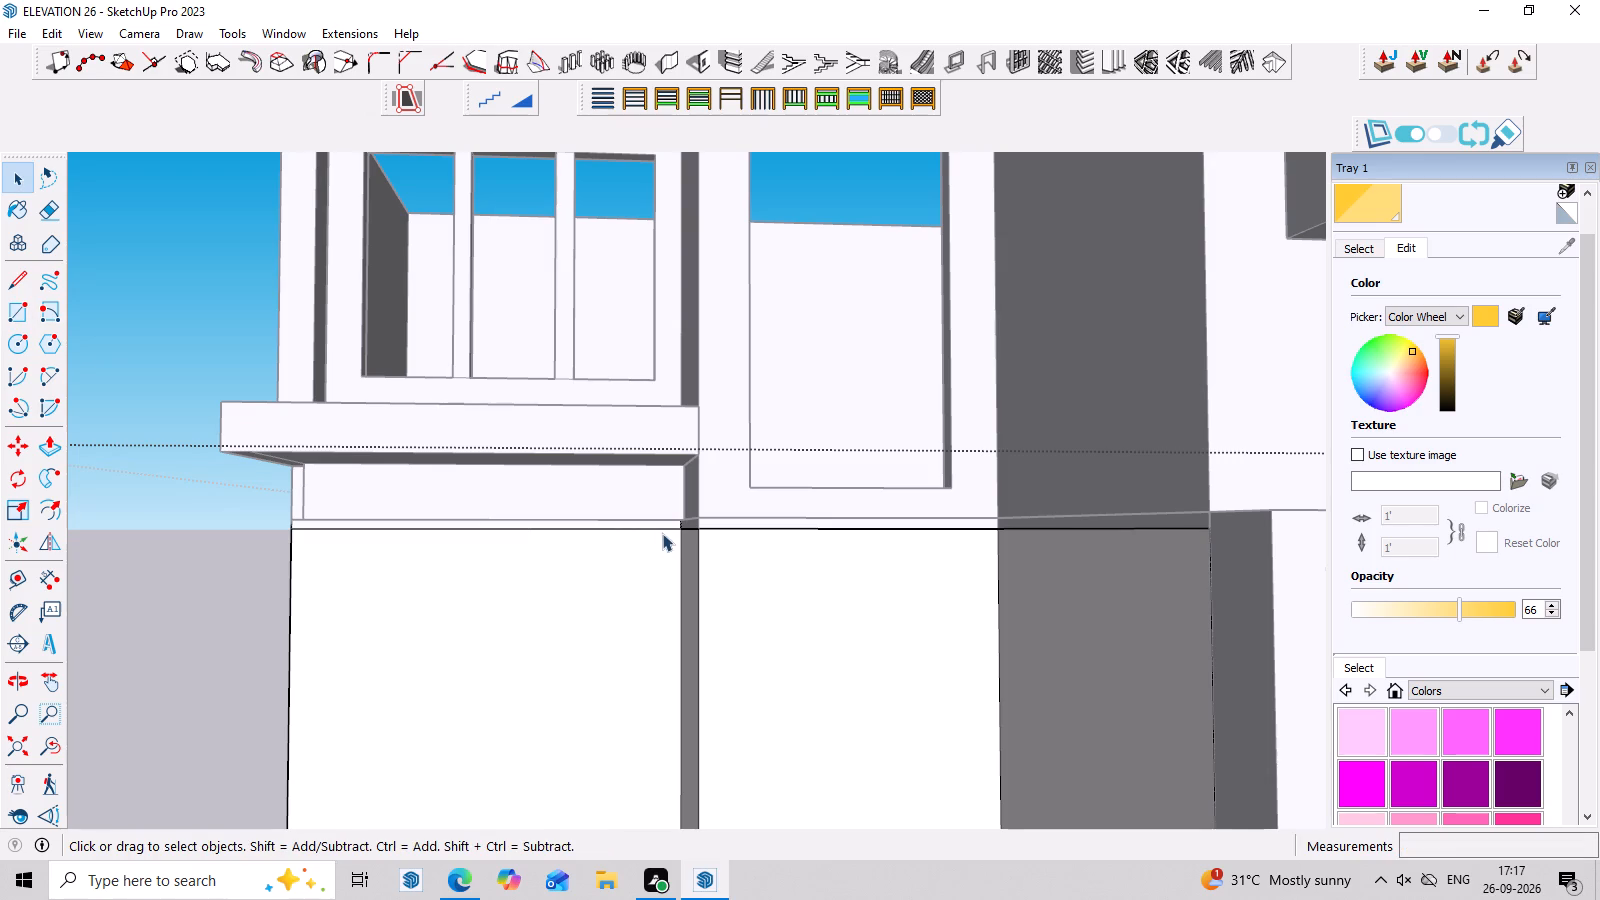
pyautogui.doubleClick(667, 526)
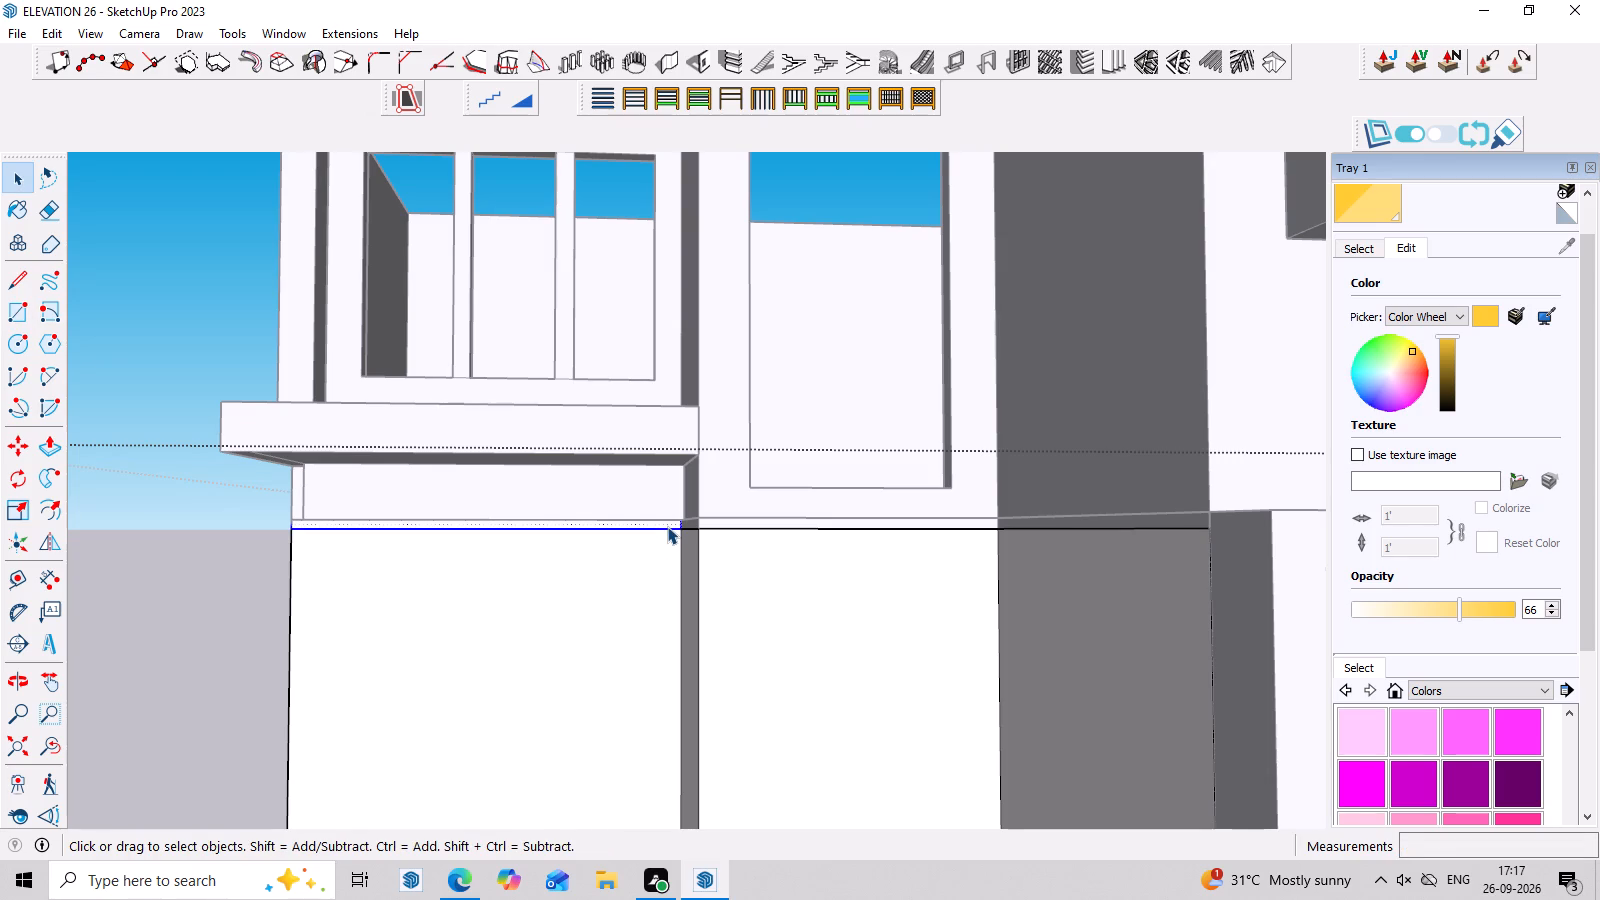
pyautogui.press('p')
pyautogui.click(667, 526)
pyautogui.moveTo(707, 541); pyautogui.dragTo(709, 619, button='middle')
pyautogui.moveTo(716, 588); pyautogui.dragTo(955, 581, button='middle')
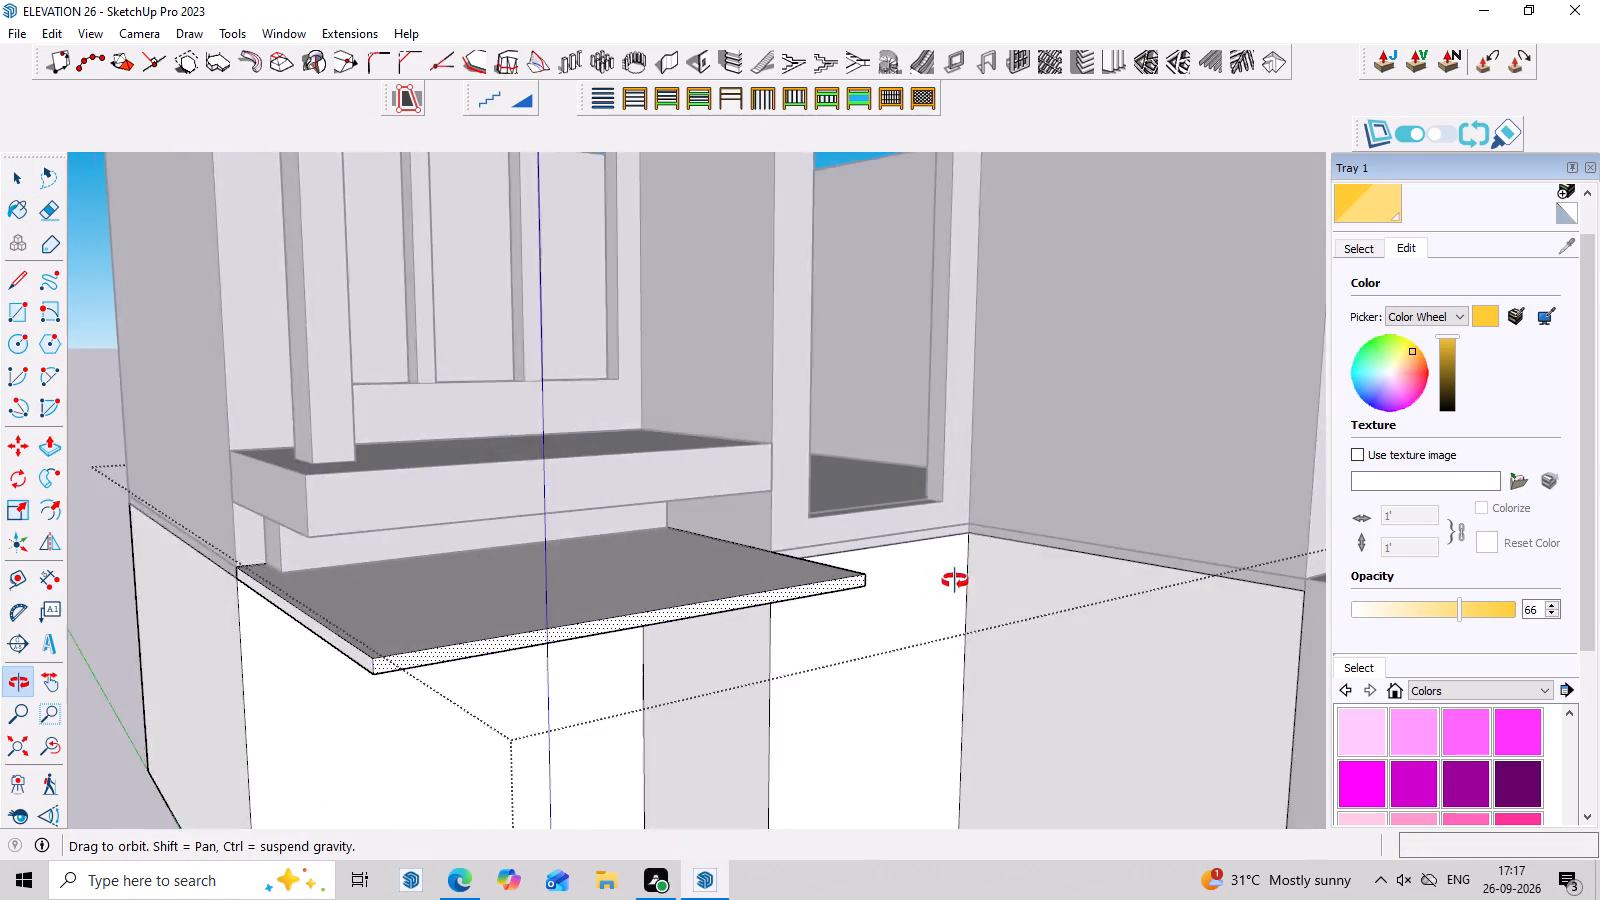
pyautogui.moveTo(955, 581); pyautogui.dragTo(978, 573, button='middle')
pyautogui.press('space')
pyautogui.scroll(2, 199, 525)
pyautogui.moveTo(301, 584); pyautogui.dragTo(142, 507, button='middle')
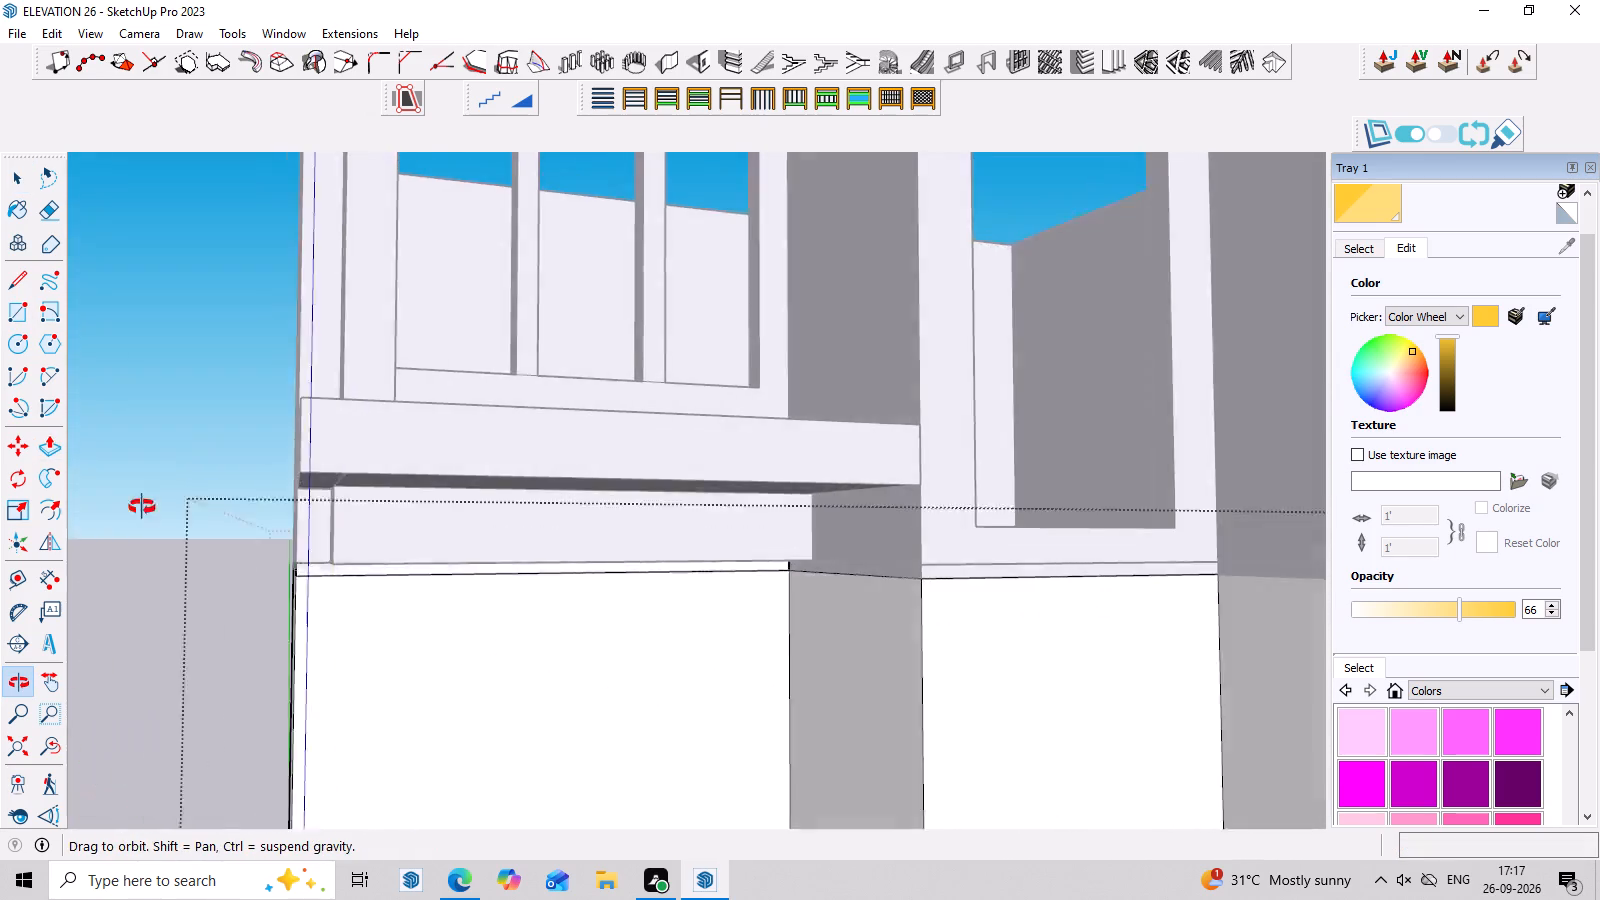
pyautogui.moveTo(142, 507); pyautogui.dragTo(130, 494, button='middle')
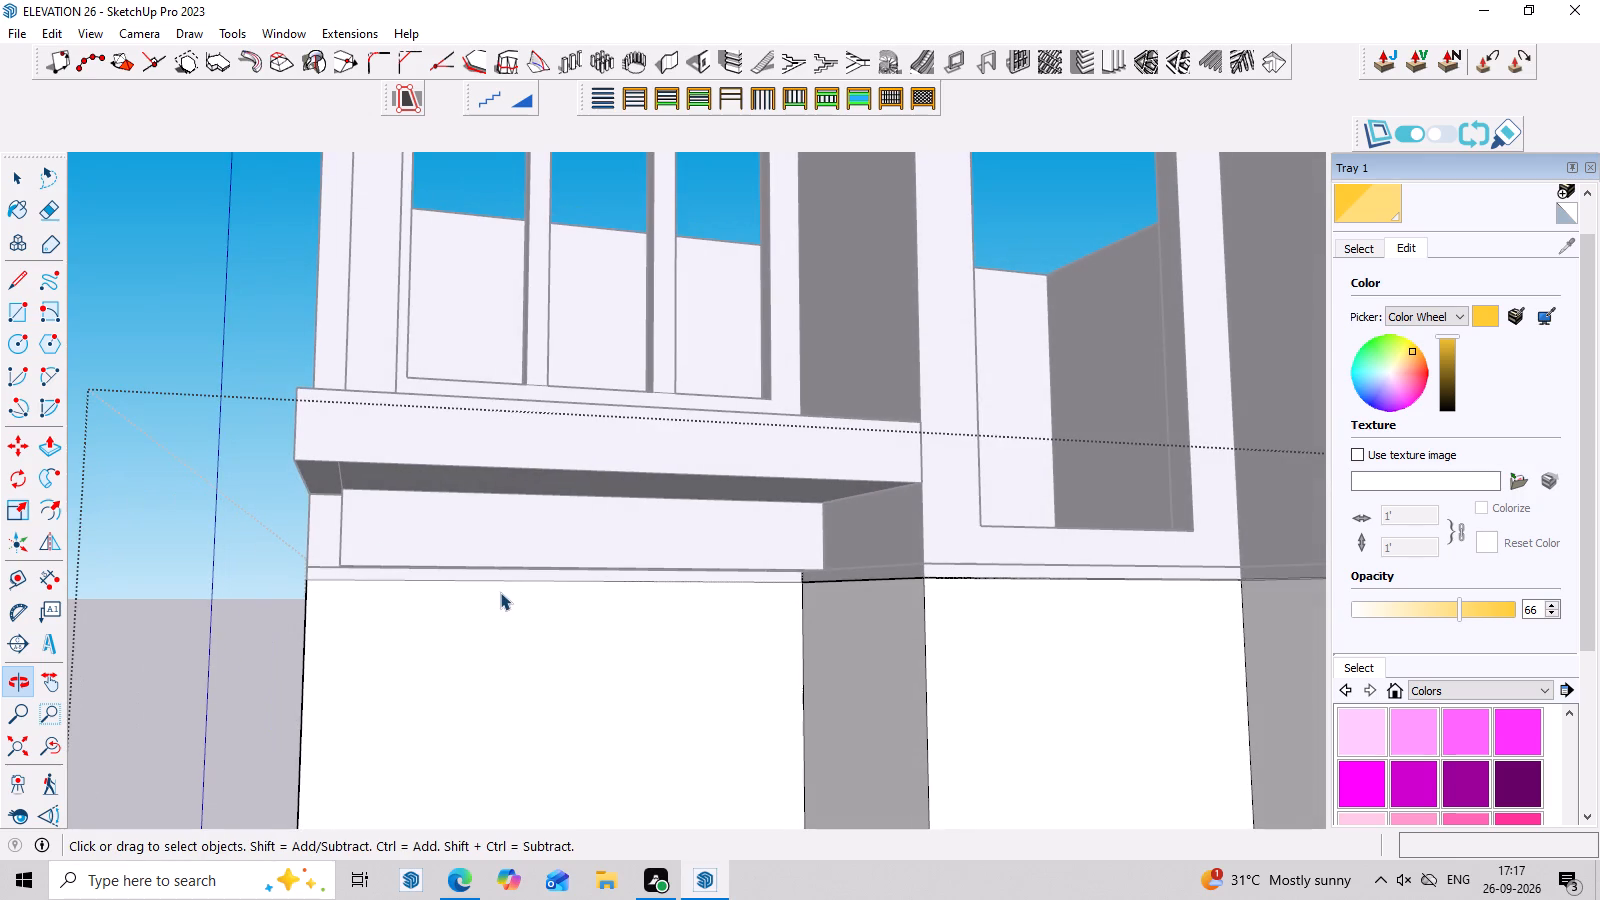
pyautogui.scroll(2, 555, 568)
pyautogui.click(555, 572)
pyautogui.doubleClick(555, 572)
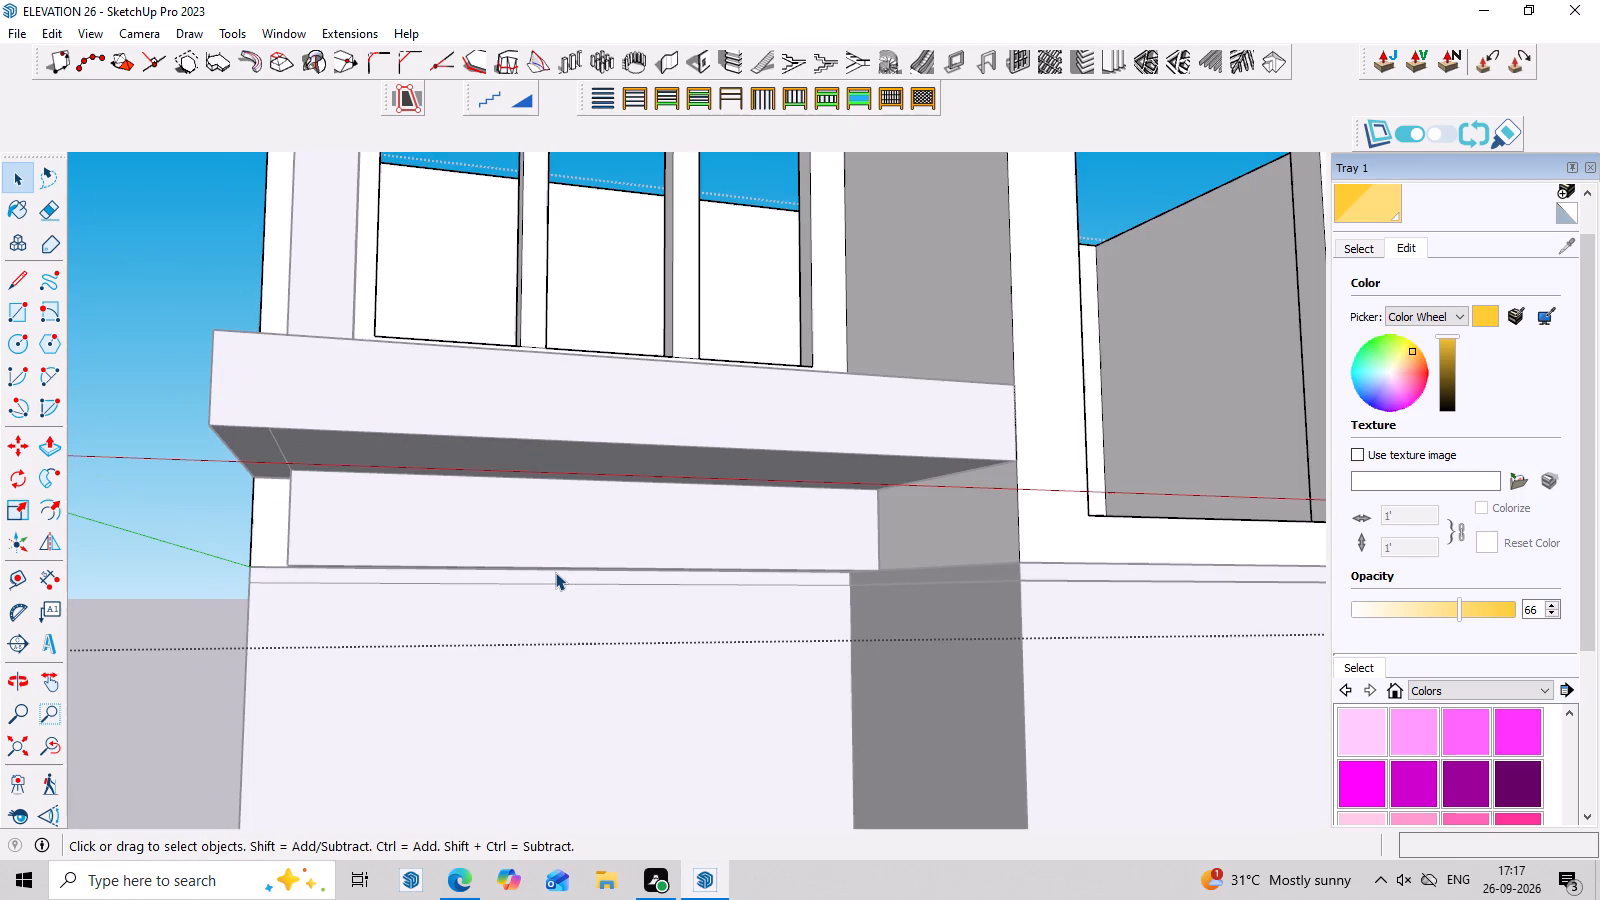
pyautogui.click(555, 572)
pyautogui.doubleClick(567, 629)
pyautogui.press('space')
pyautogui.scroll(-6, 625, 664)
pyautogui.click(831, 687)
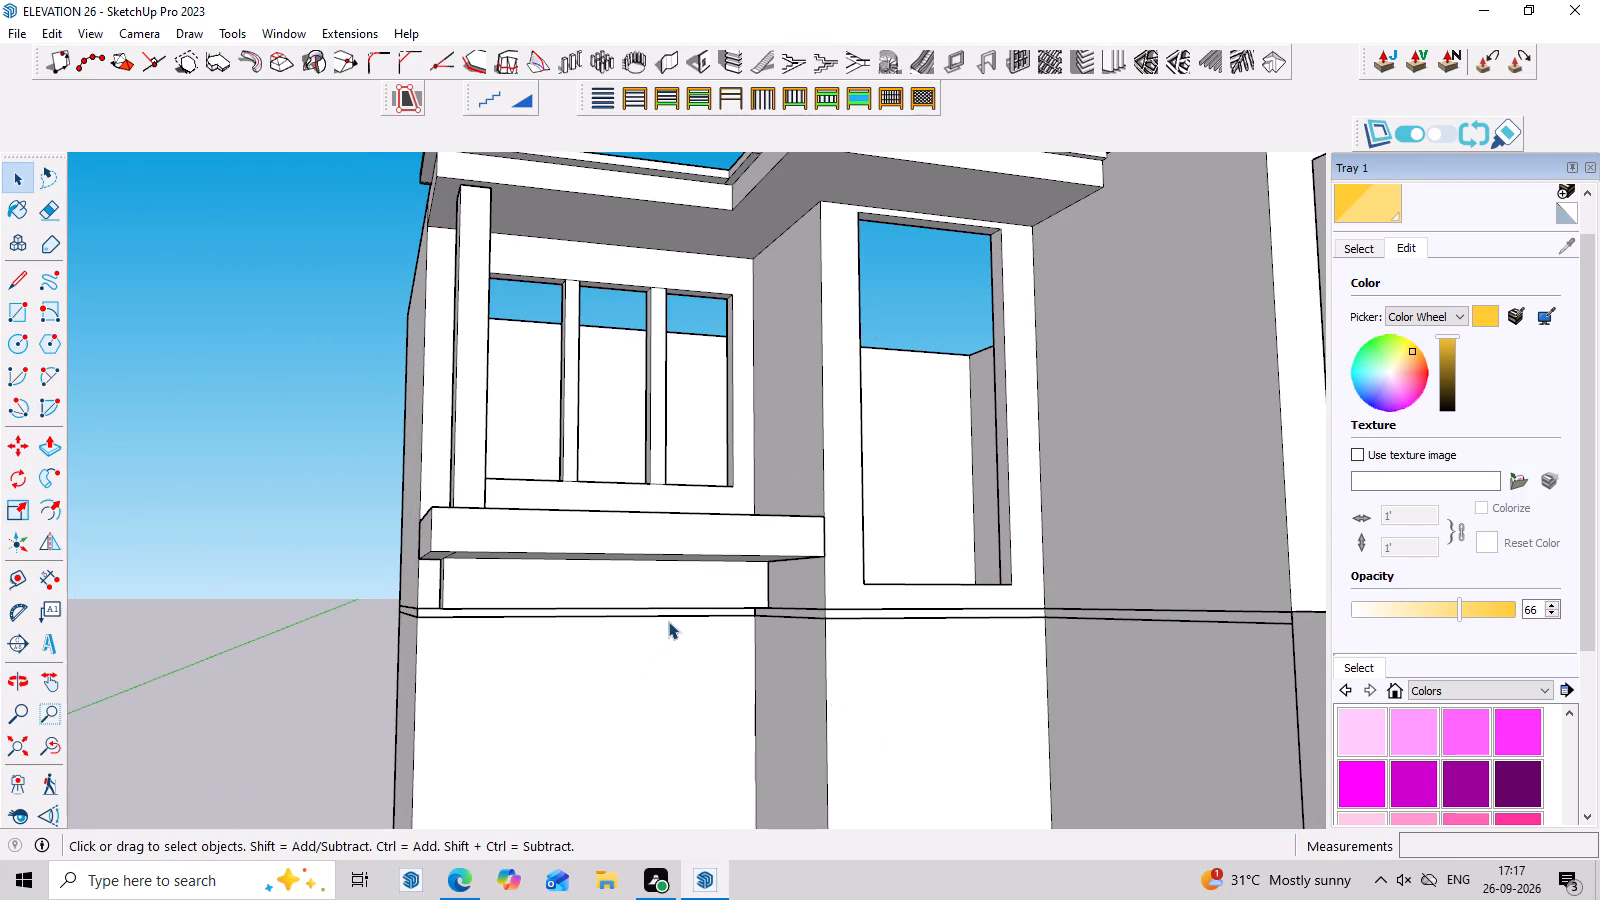
# Open the thin floor-band group and pull its front strip beneath the ledge outward about 7' 3", flush with the neighbouring bay's front.
pyautogui.click(680, 611)
pyautogui.scroll(4, 680, 611)
pyautogui.moveTo(680, 611); pyautogui.dragTo(658, 501, button='middle')
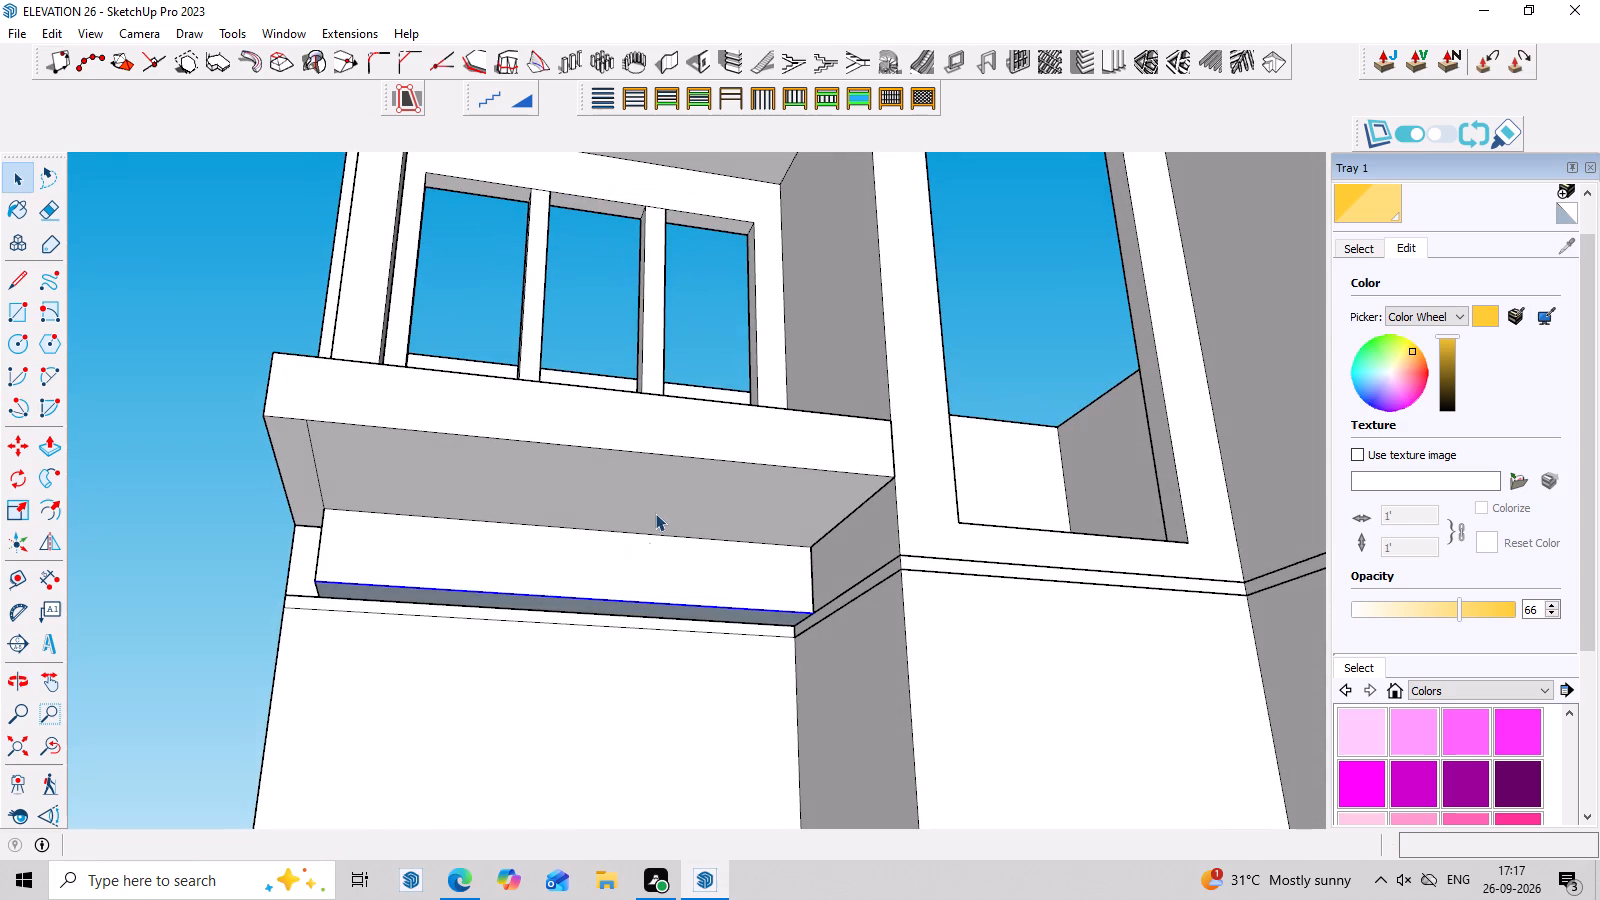
pyautogui.click(585, 690)
pyautogui.click(626, 625)
pyautogui.doubleClick(631, 618)
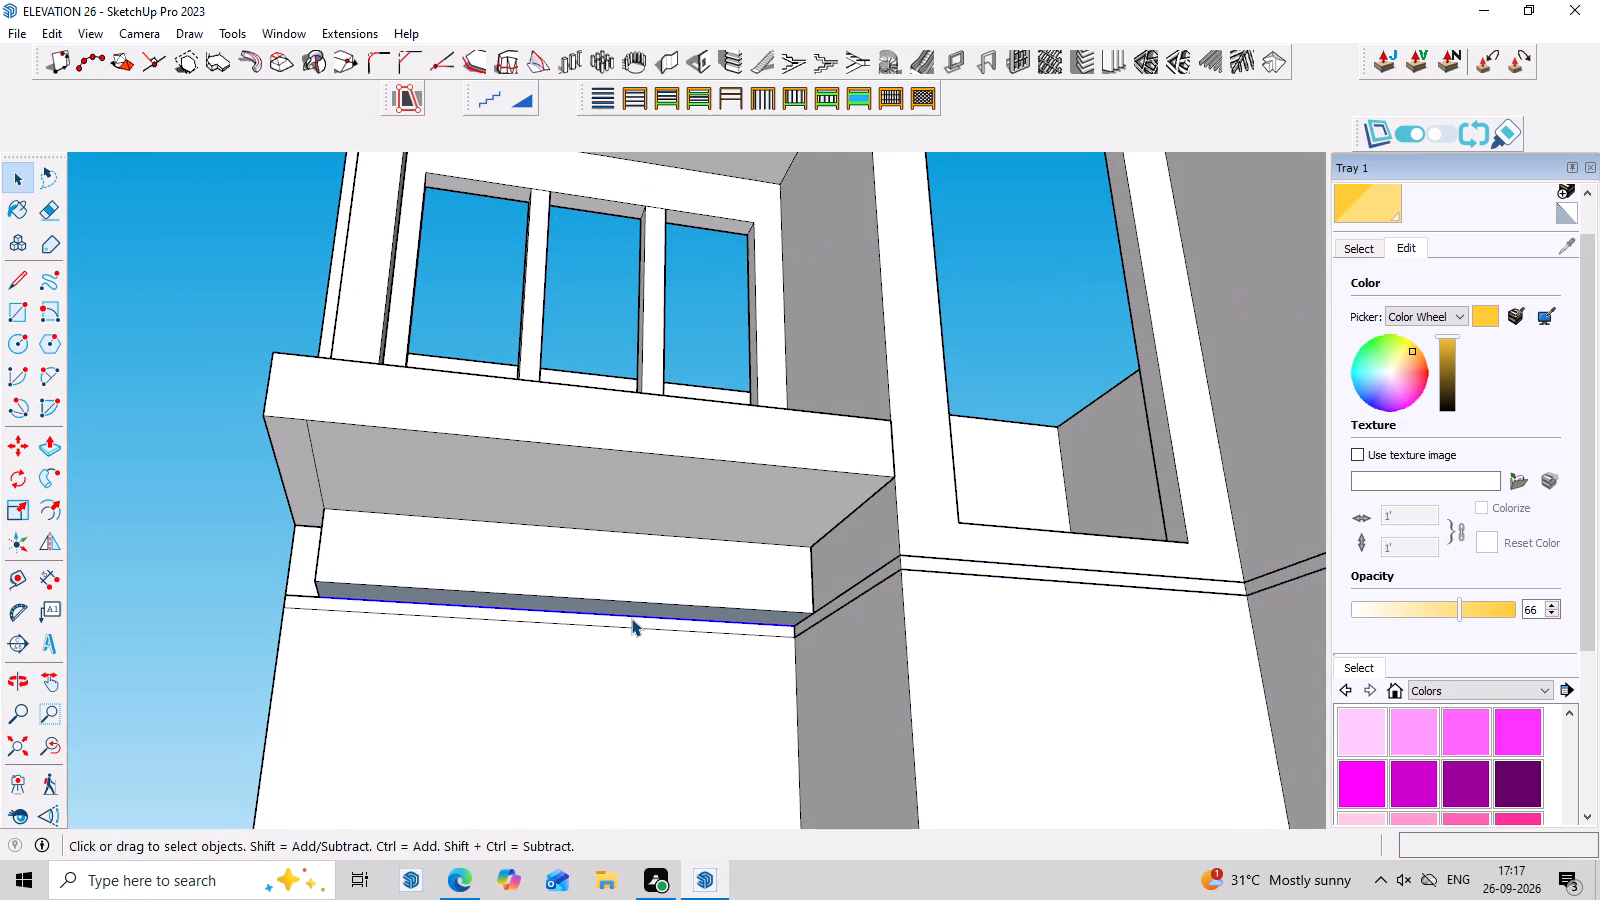
pyautogui.tripleClick(631, 624)
pyautogui.click(631, 624)
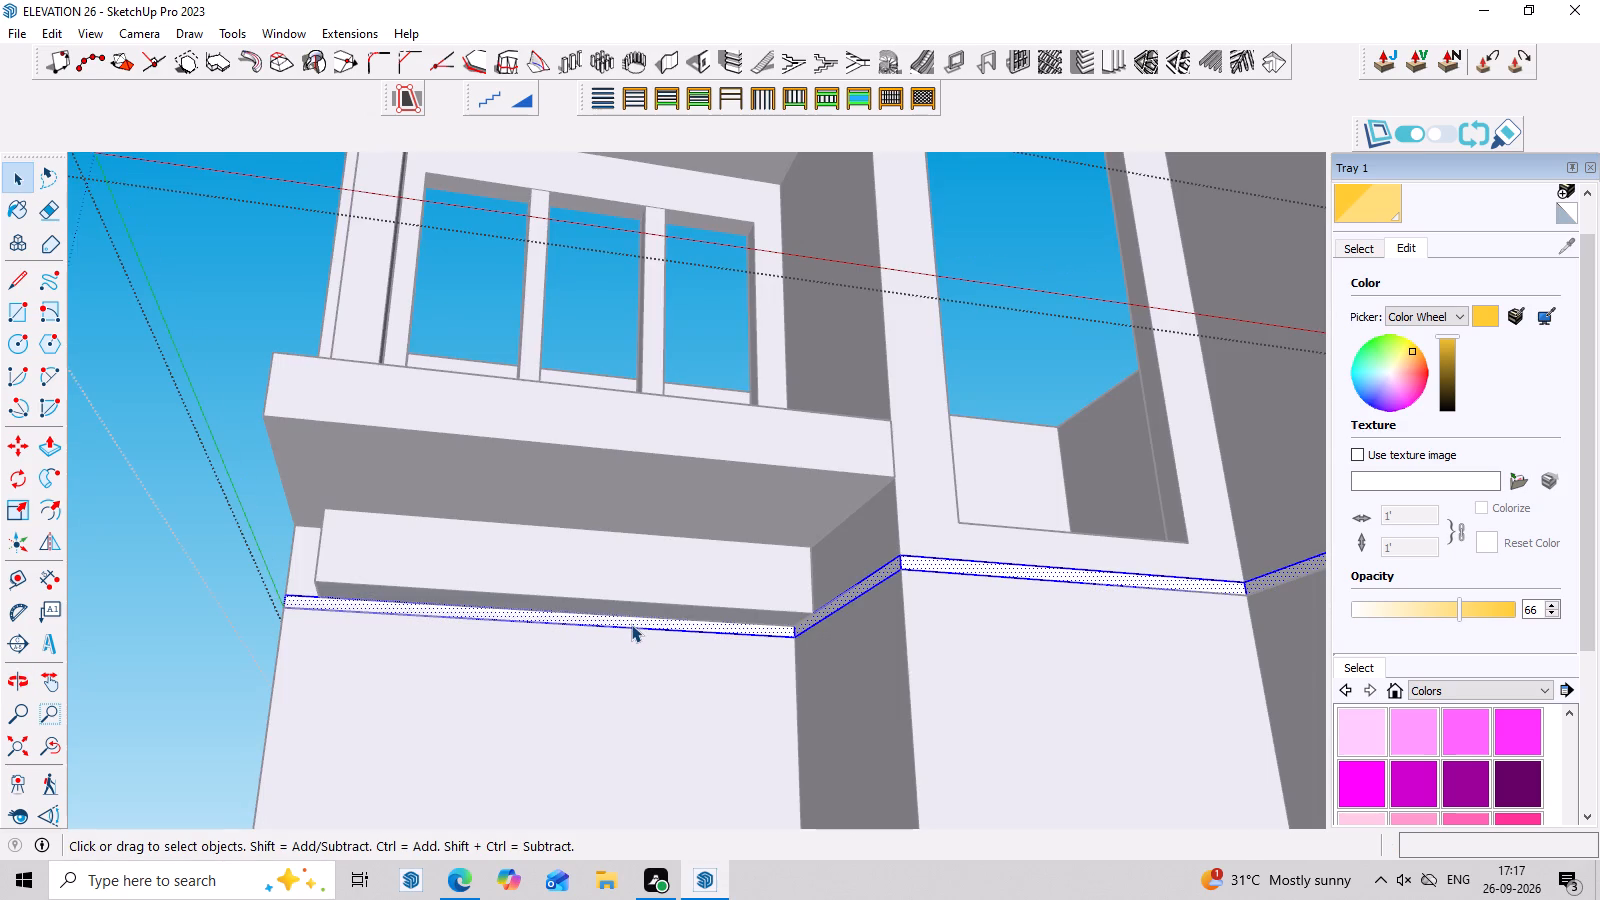
pyautogui.press('p')
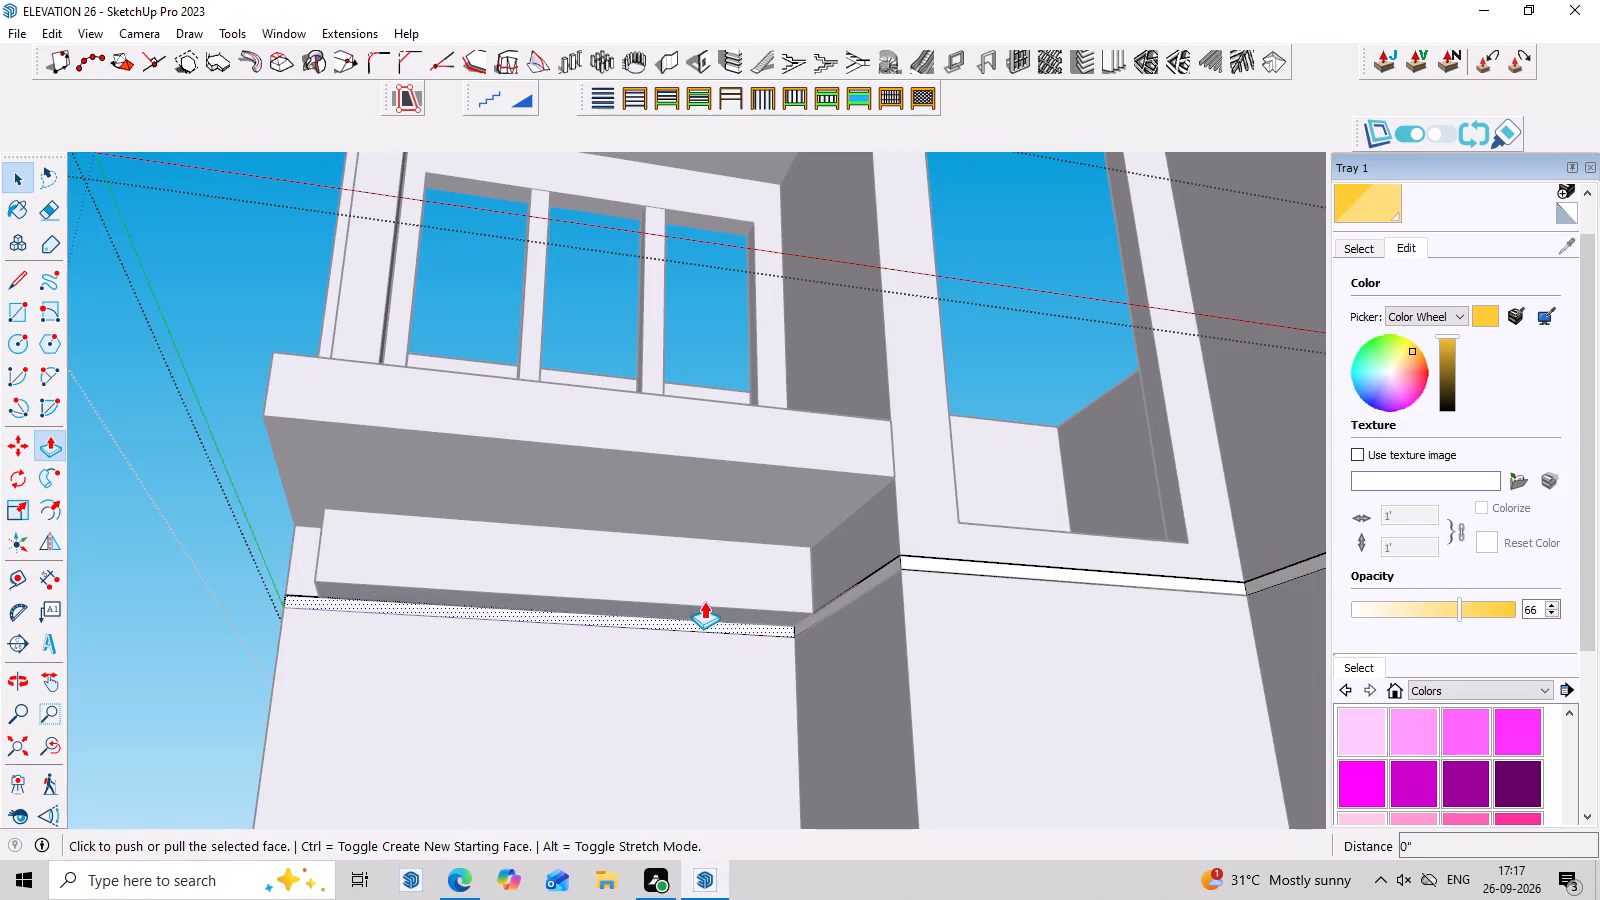
pyautogui.click(695, 620)
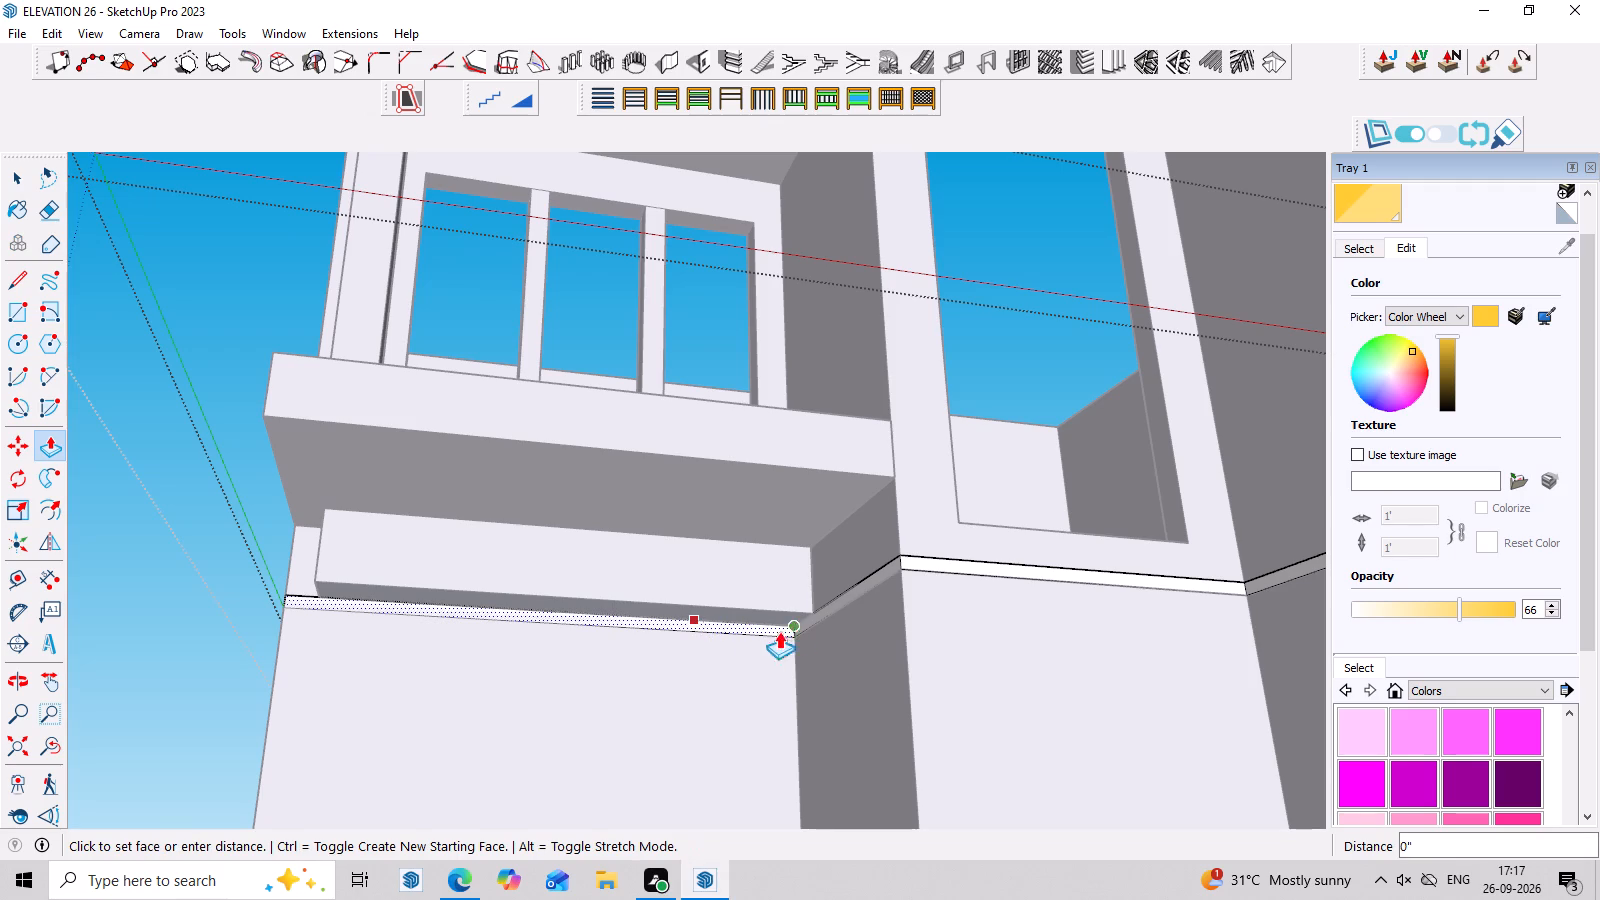
pyautogui.click(748, 628)
pyautogui.moveTo(789, 637); pyautogui.dragTo(788, 699, button='middle')
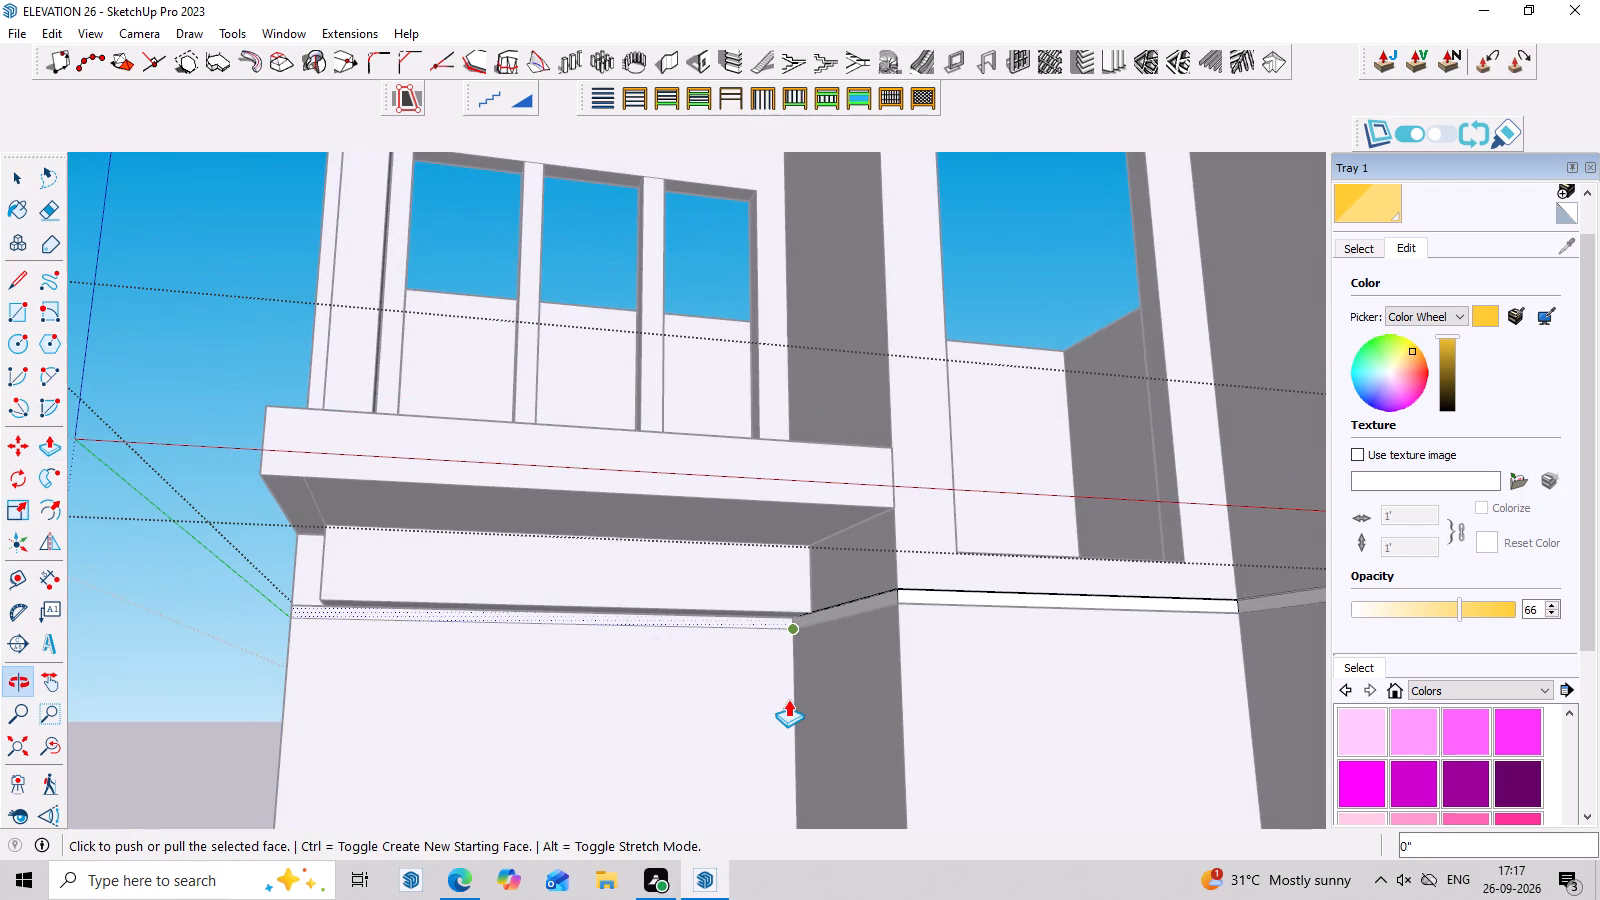
pyautogui.click(301, 616)
pyautogui.moveTo(268, 608); pyautogui.dragTo(515, 739, button='middle')
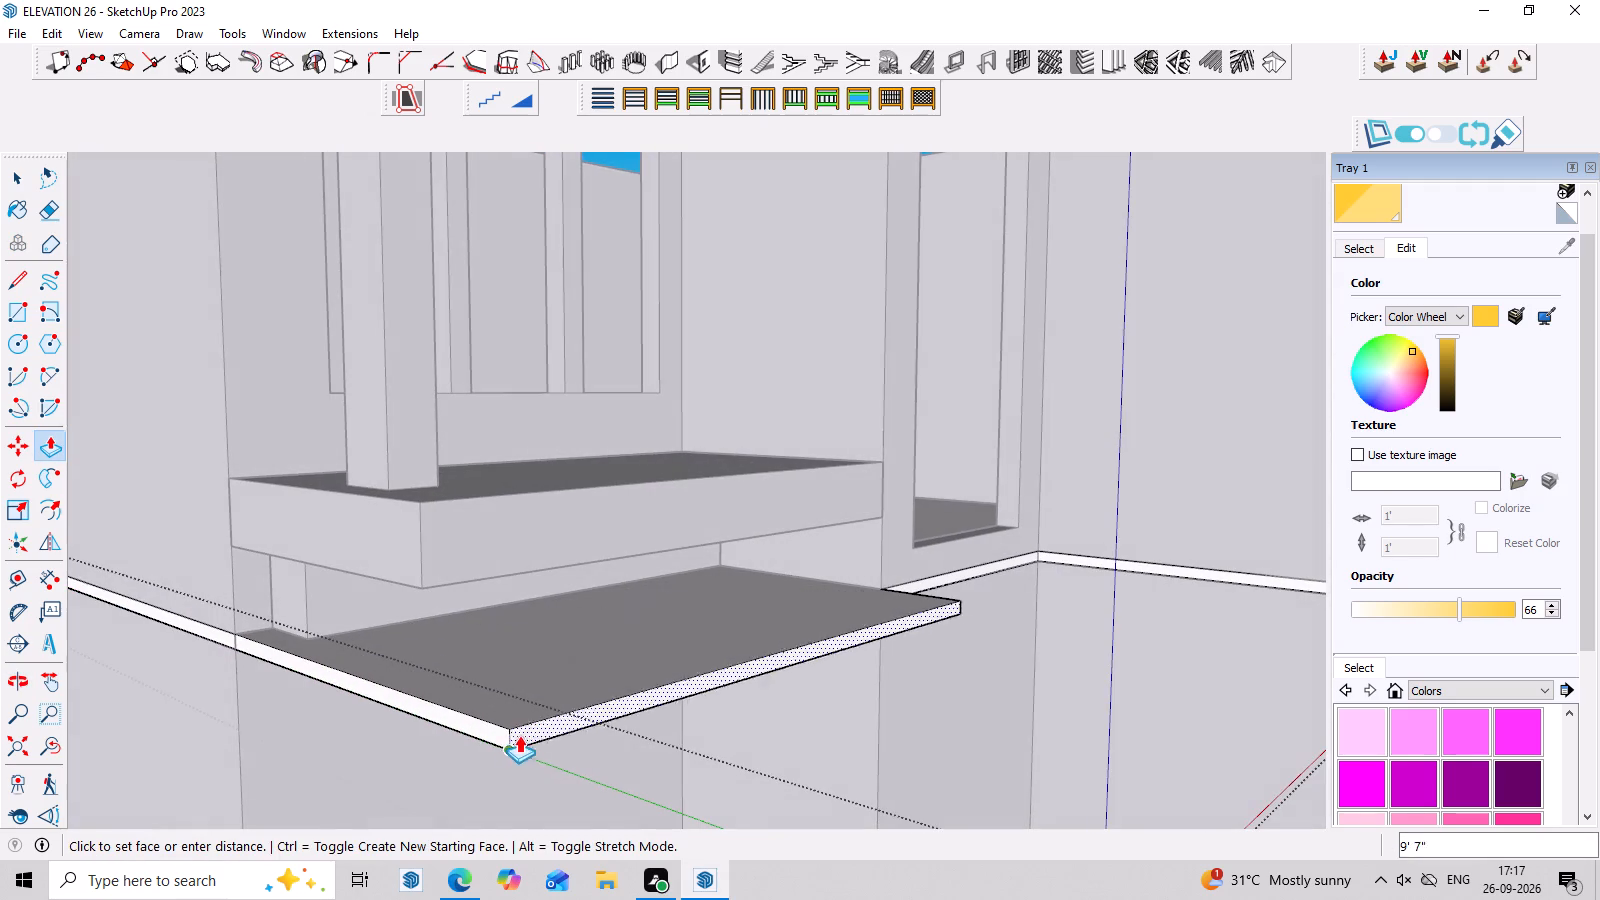
pyautogui.moveTo(852, 637); pyautogui.dragTo(446, 665, button='middle')
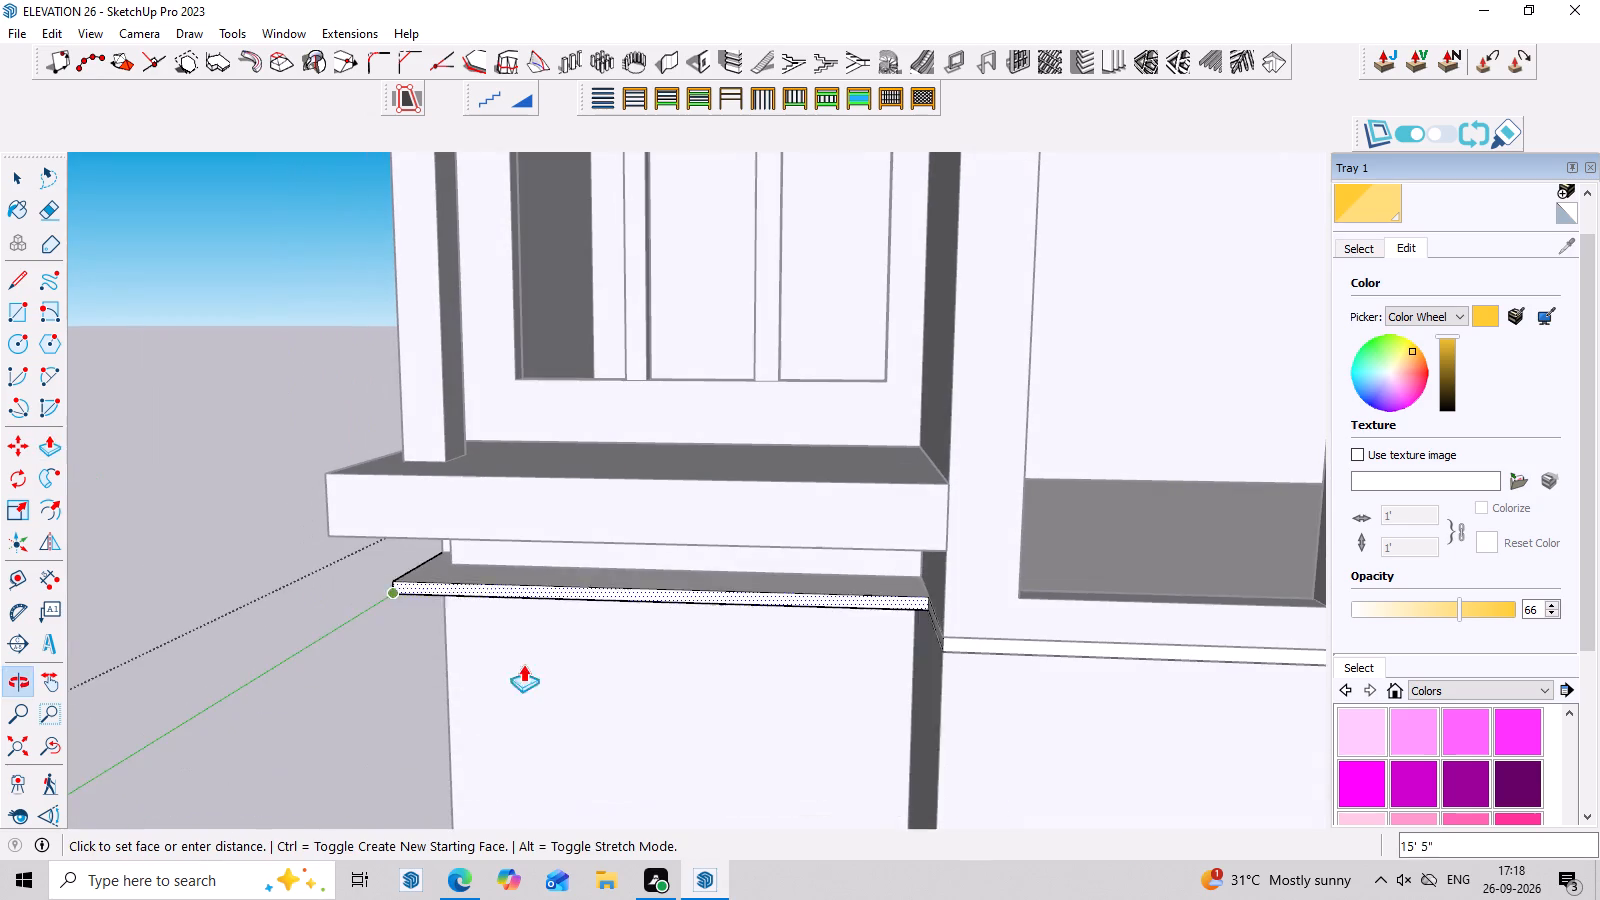
pyautogui.moveTo(947, 657); pyautogui.dragTo(1001, 606, button='middle')
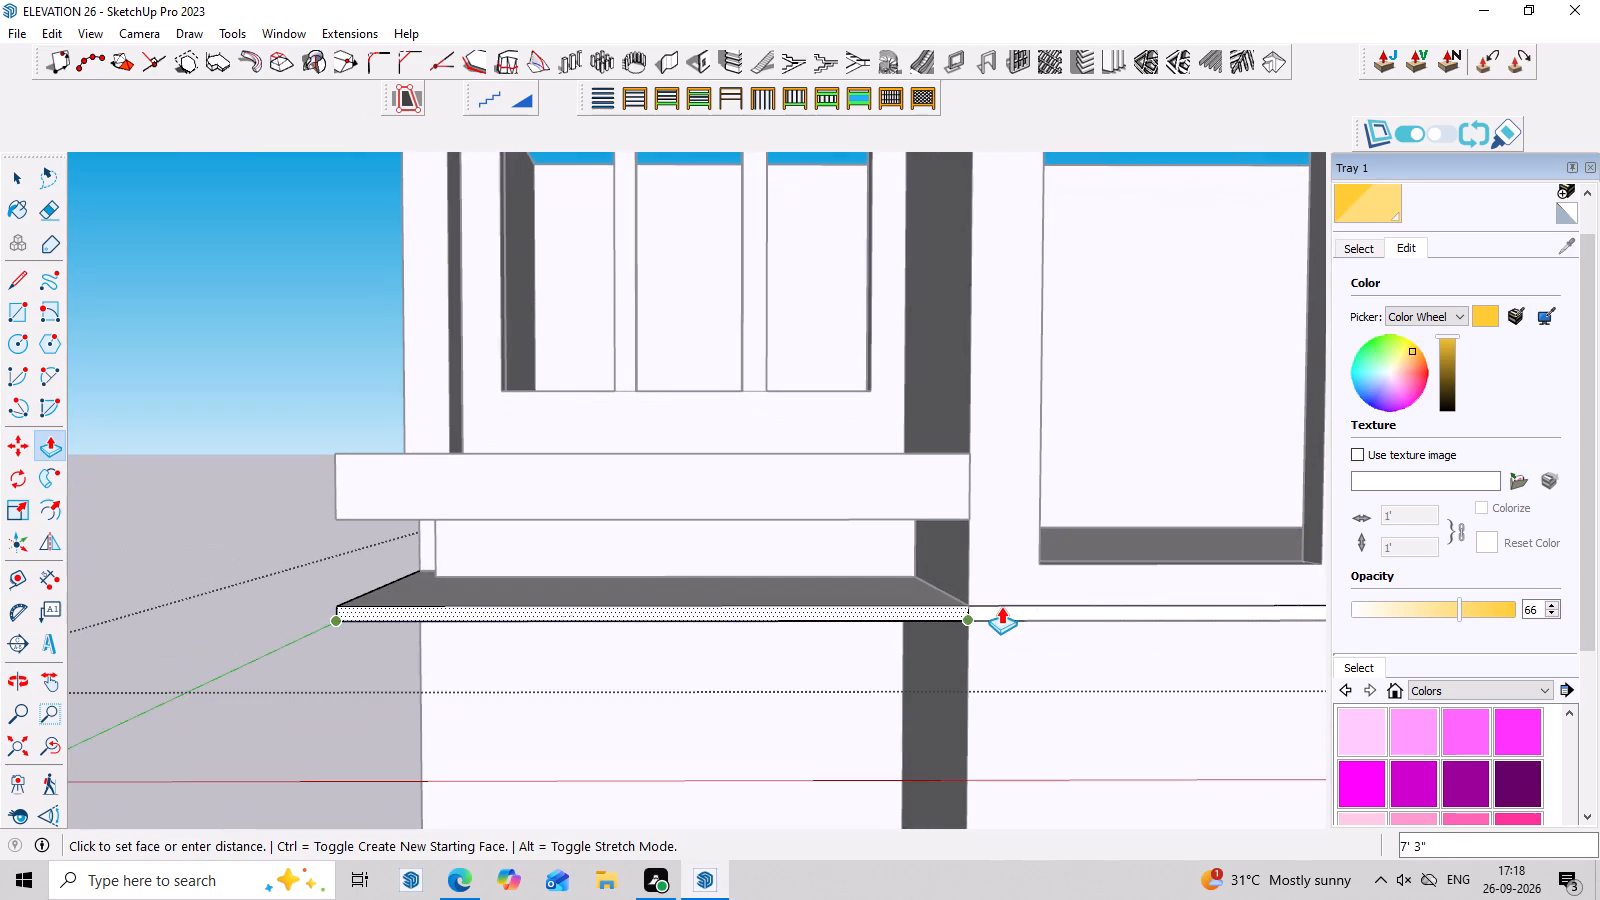
pyautogui.click(980, 617)
pyautogui.press('space')
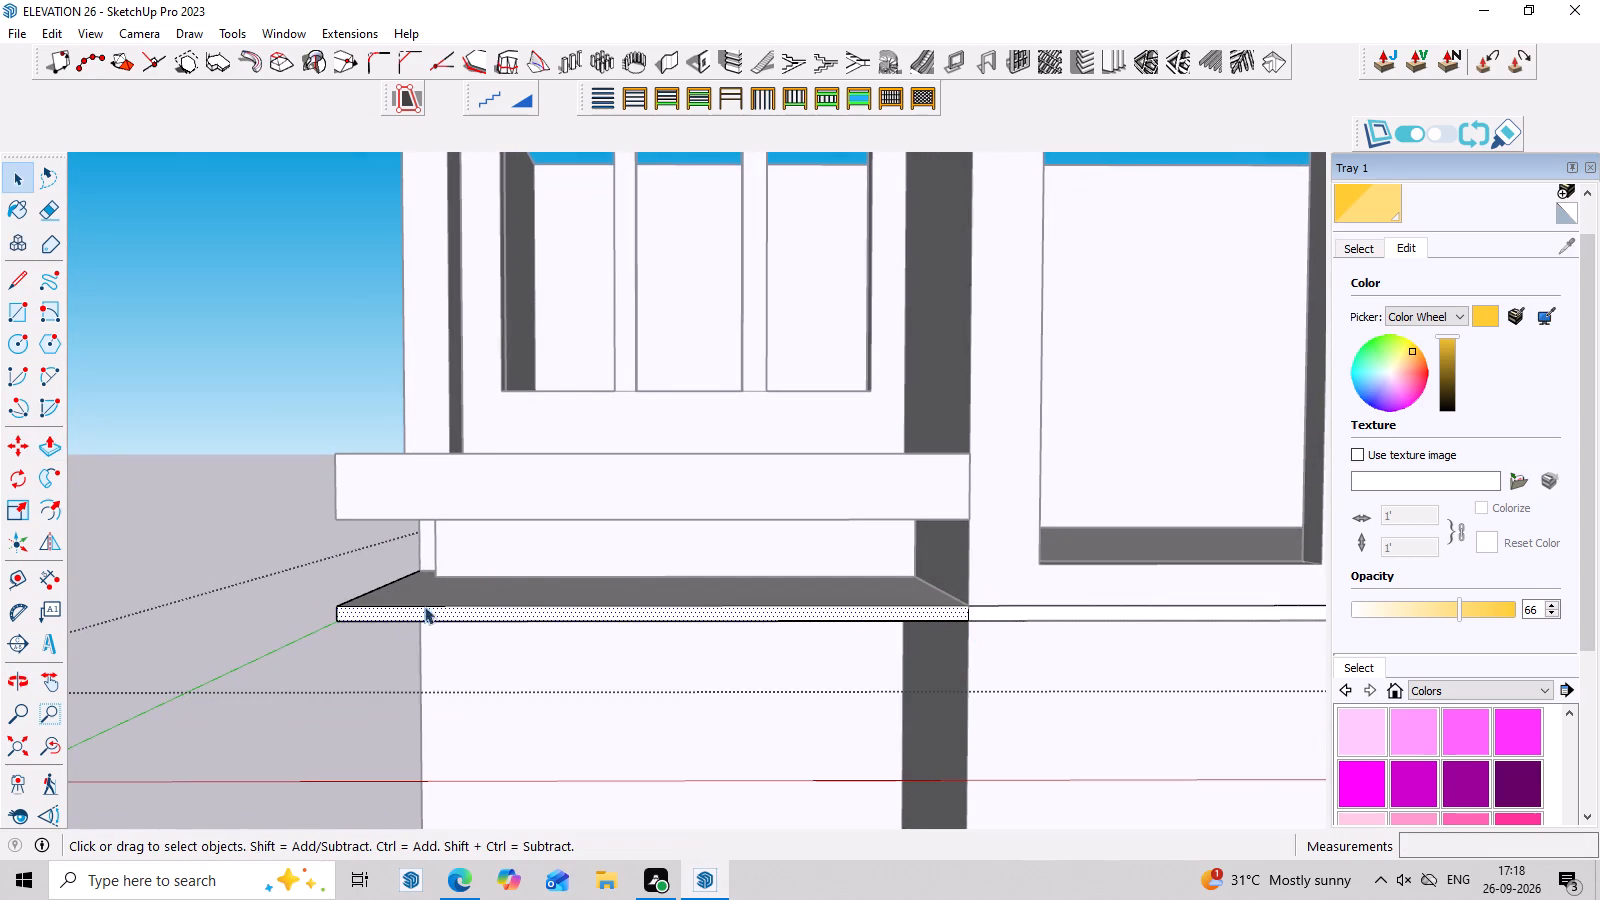
# Finish editing the floor-band group and return to the whole model.
pyautogui.click(374, 621)
pyautogui.moveTo(414, 632); pyautogui.dragTo(729, 665, button='middle')
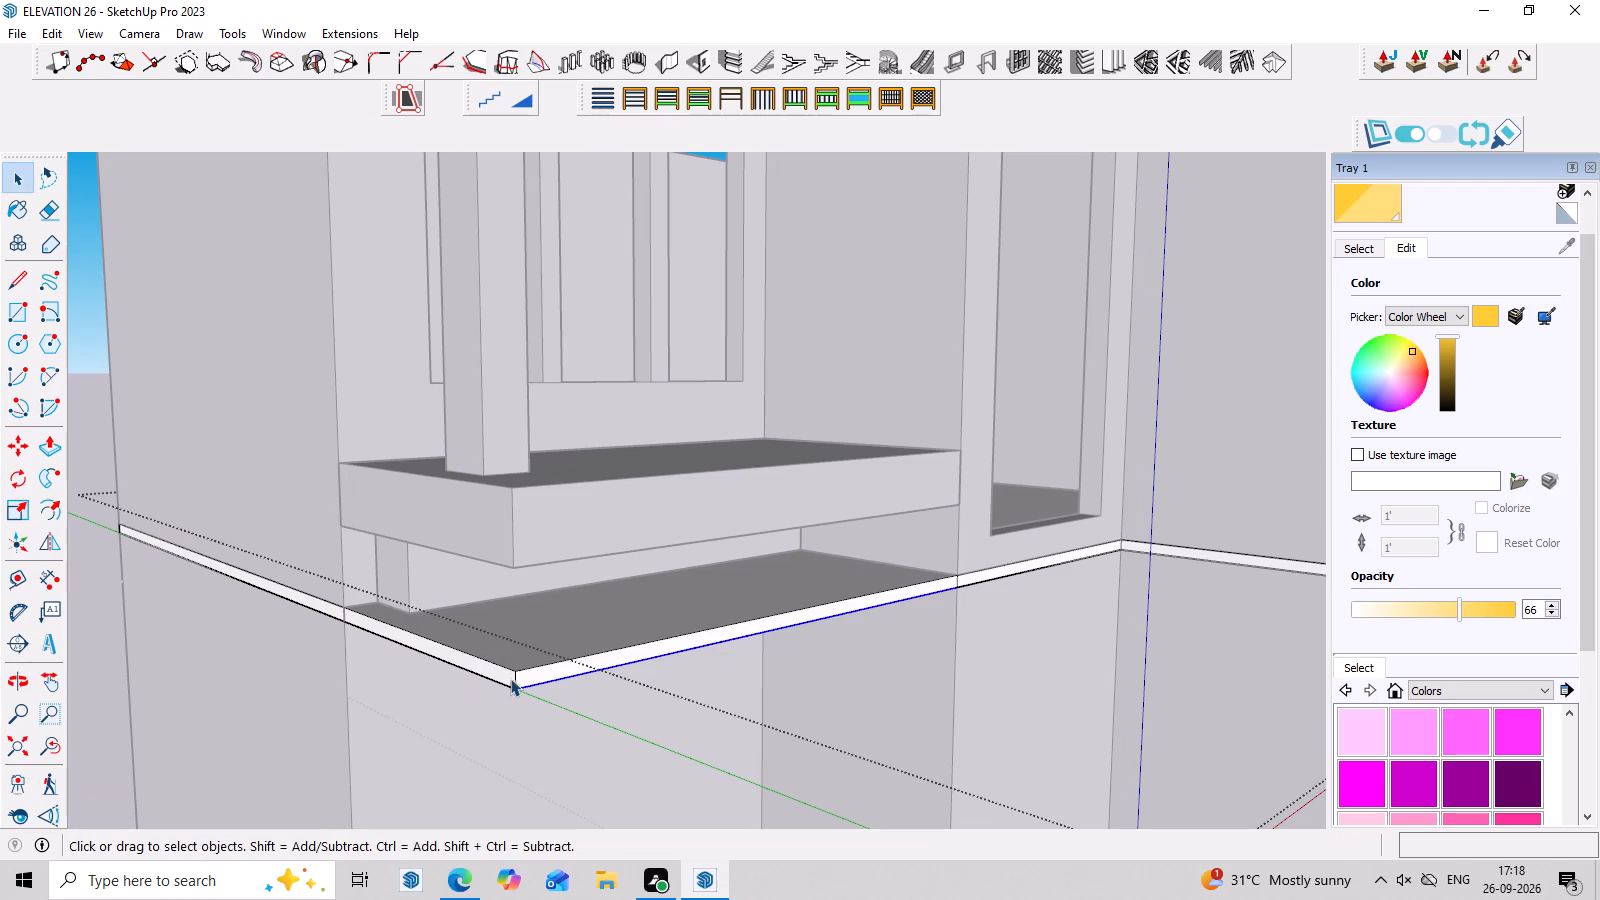
pyautogui.moveTo(523, 679); pyautogui.dragTo(655, 675, button='middle')
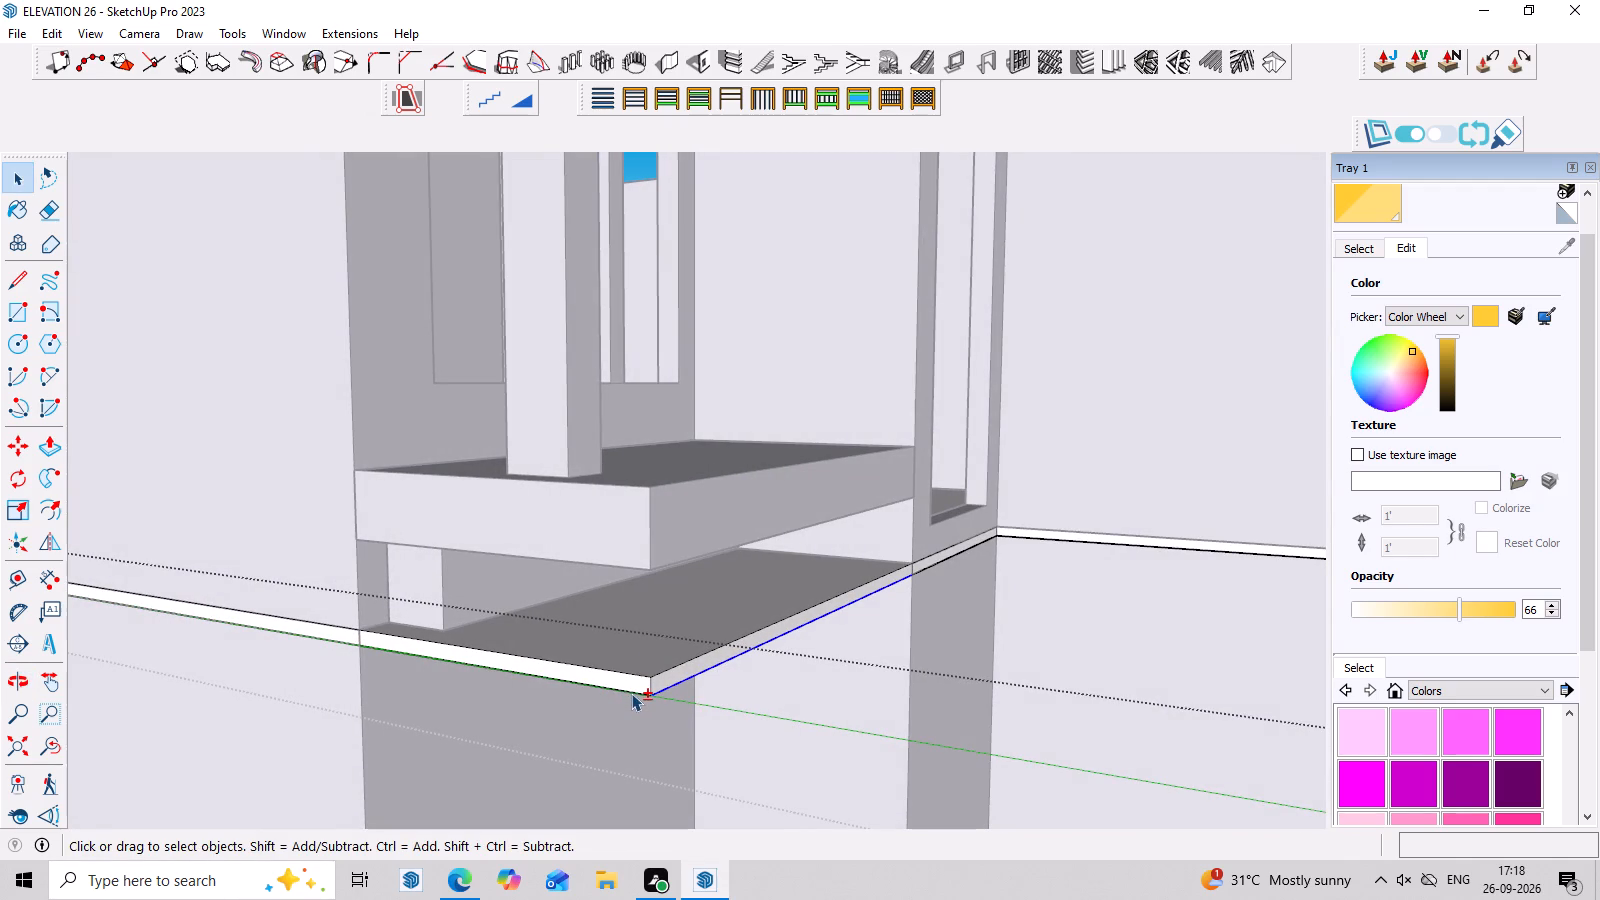
pyautogui.keyDown('shift'); pyautogui.click(633, 691); pyautogui.keyUp('shift')
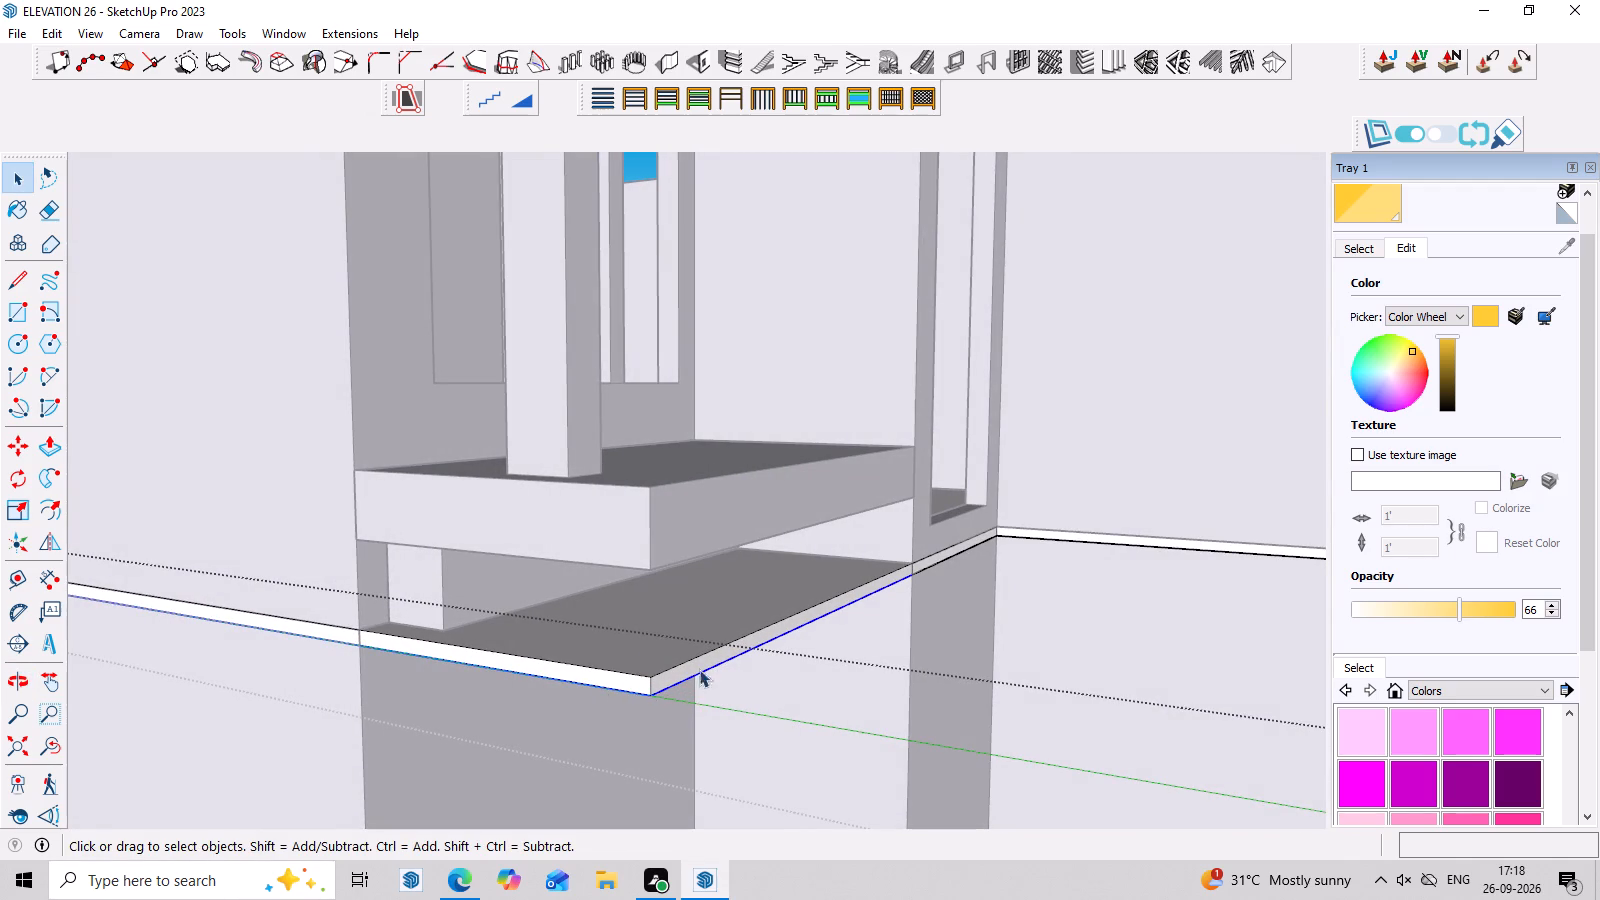
pyautogui.press('Escape')
# Open the floor-band group for editing and select the top face of the projecting slab beneath the ledge.
pyautogui.moveTo(713, 655); pyautogui.dragTo(351, 612, button='middle')
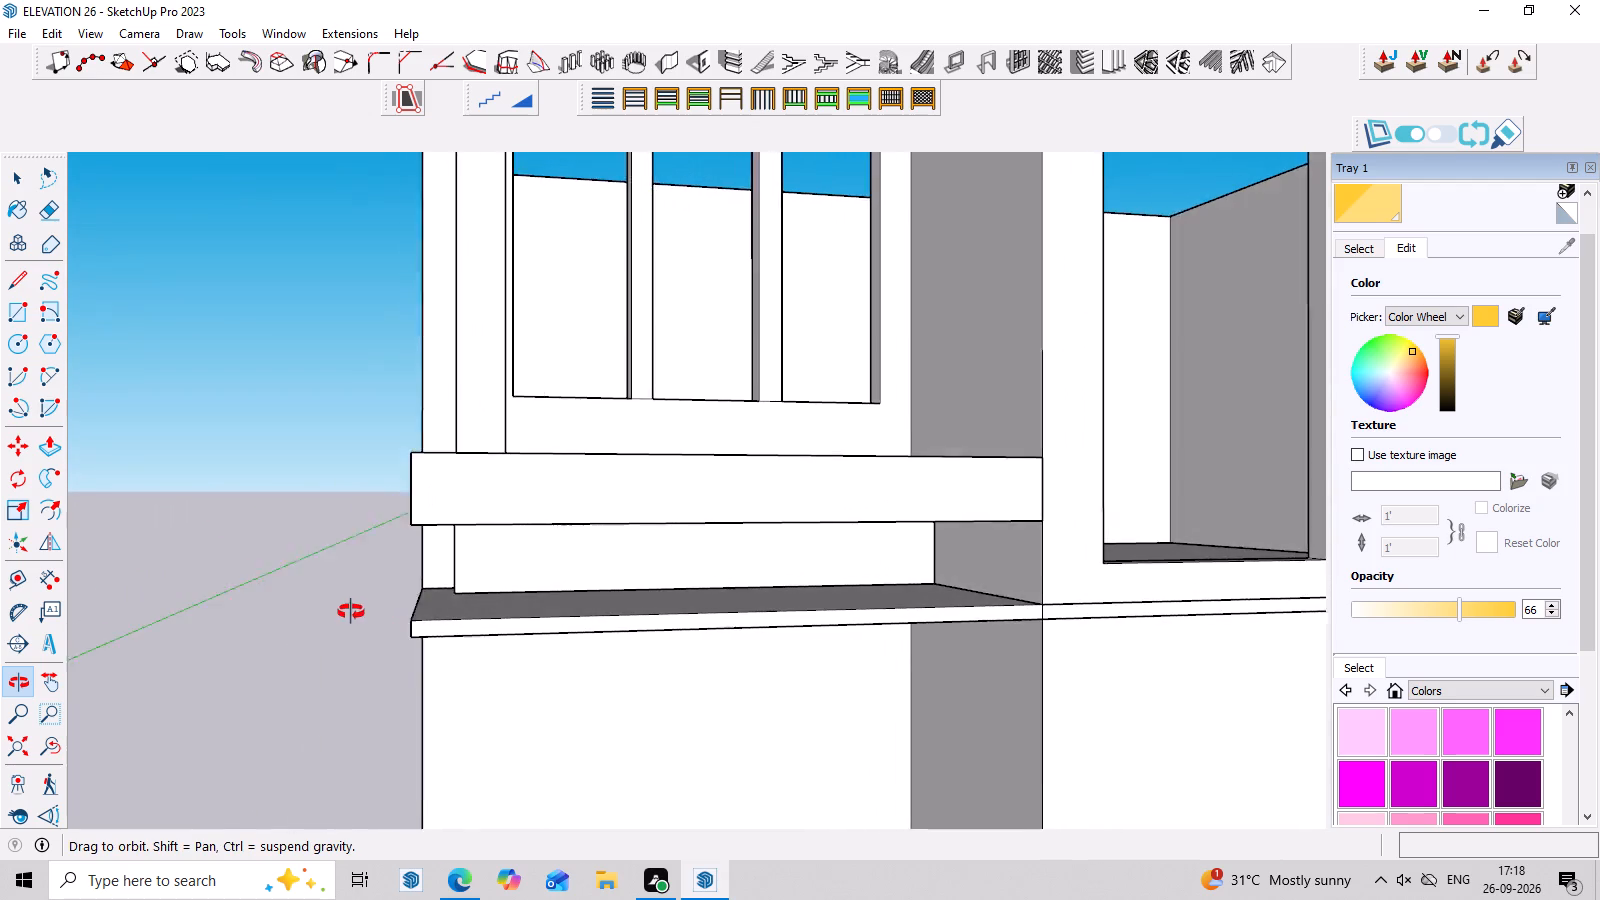
pyautogui.moveTo(351, 612); pyautogui.dragTo(349, 612, button='middle')
pyautogui.scroll(-3, 635, 620)
pyautogui.moveTo(652, 630); pyautogui.dragTo(646, 391, button='middle')
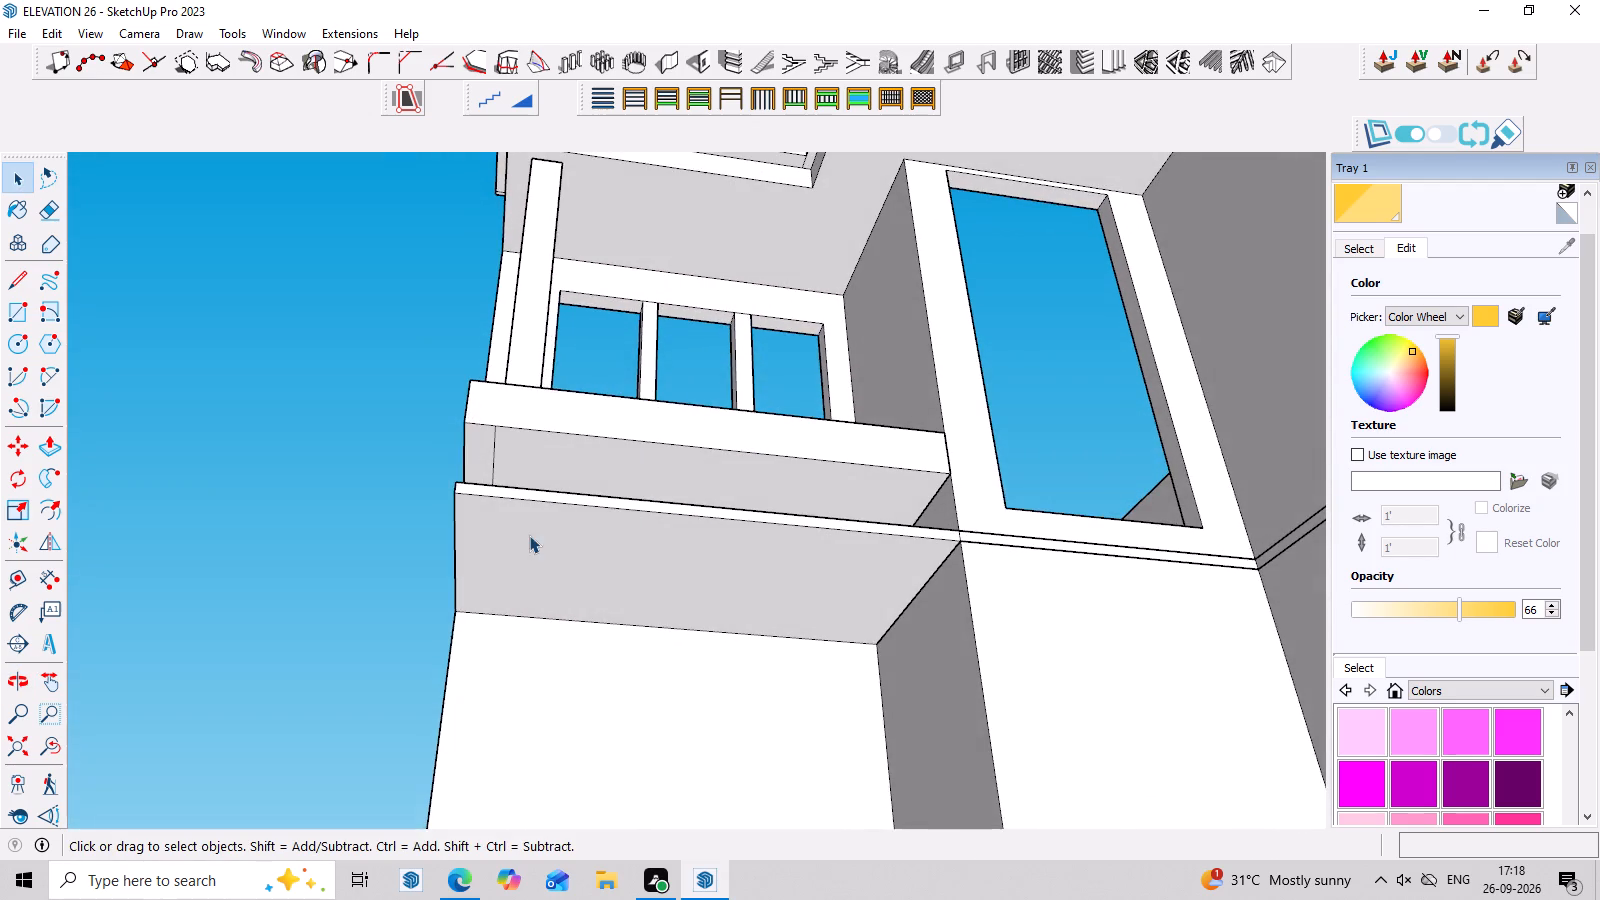
pyautogui.scroll(2, 510, 533)
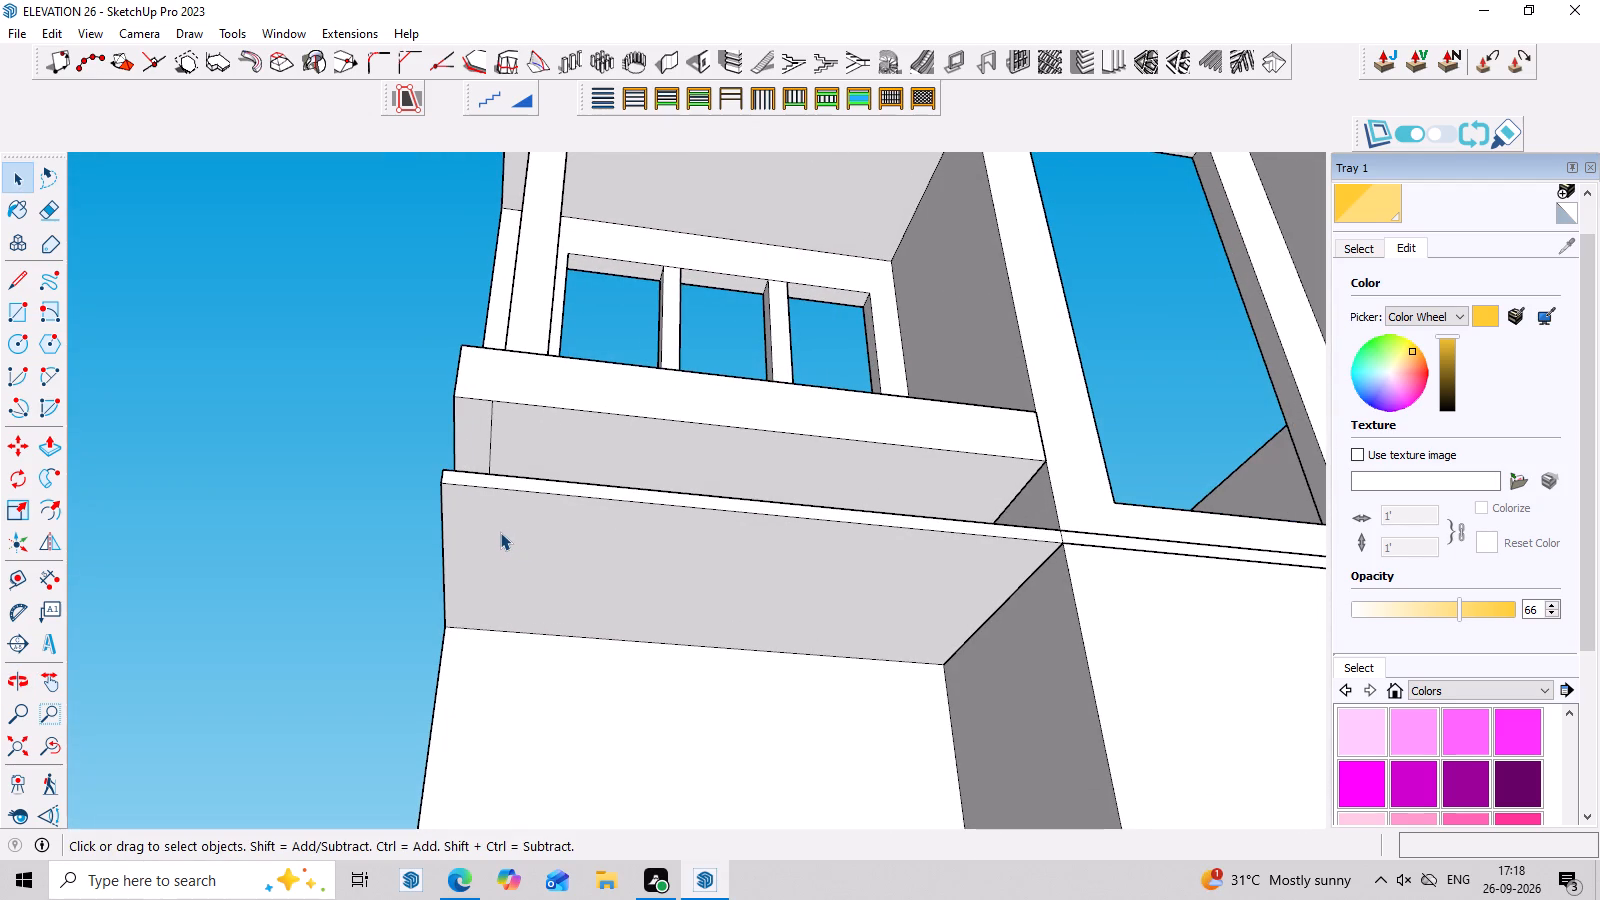
pyautogui.moveTo(500, 532); pyautogui.dragTo(386, 881, button='middle')
pyautogui.scroll(2, 500, 623)
pyautogui.moveTo(501, 620); pyautogui.dragTo(564, 631, button='middle')
pyautogui.scroll(-1, 582, 631)
pyautogui.scroll(3, 479, 644)
pyautogui.moveTo(493, 628); pyautogui.dragTo(580, 578, button='middle')
pyautogui.scroll(3, 410, 544)
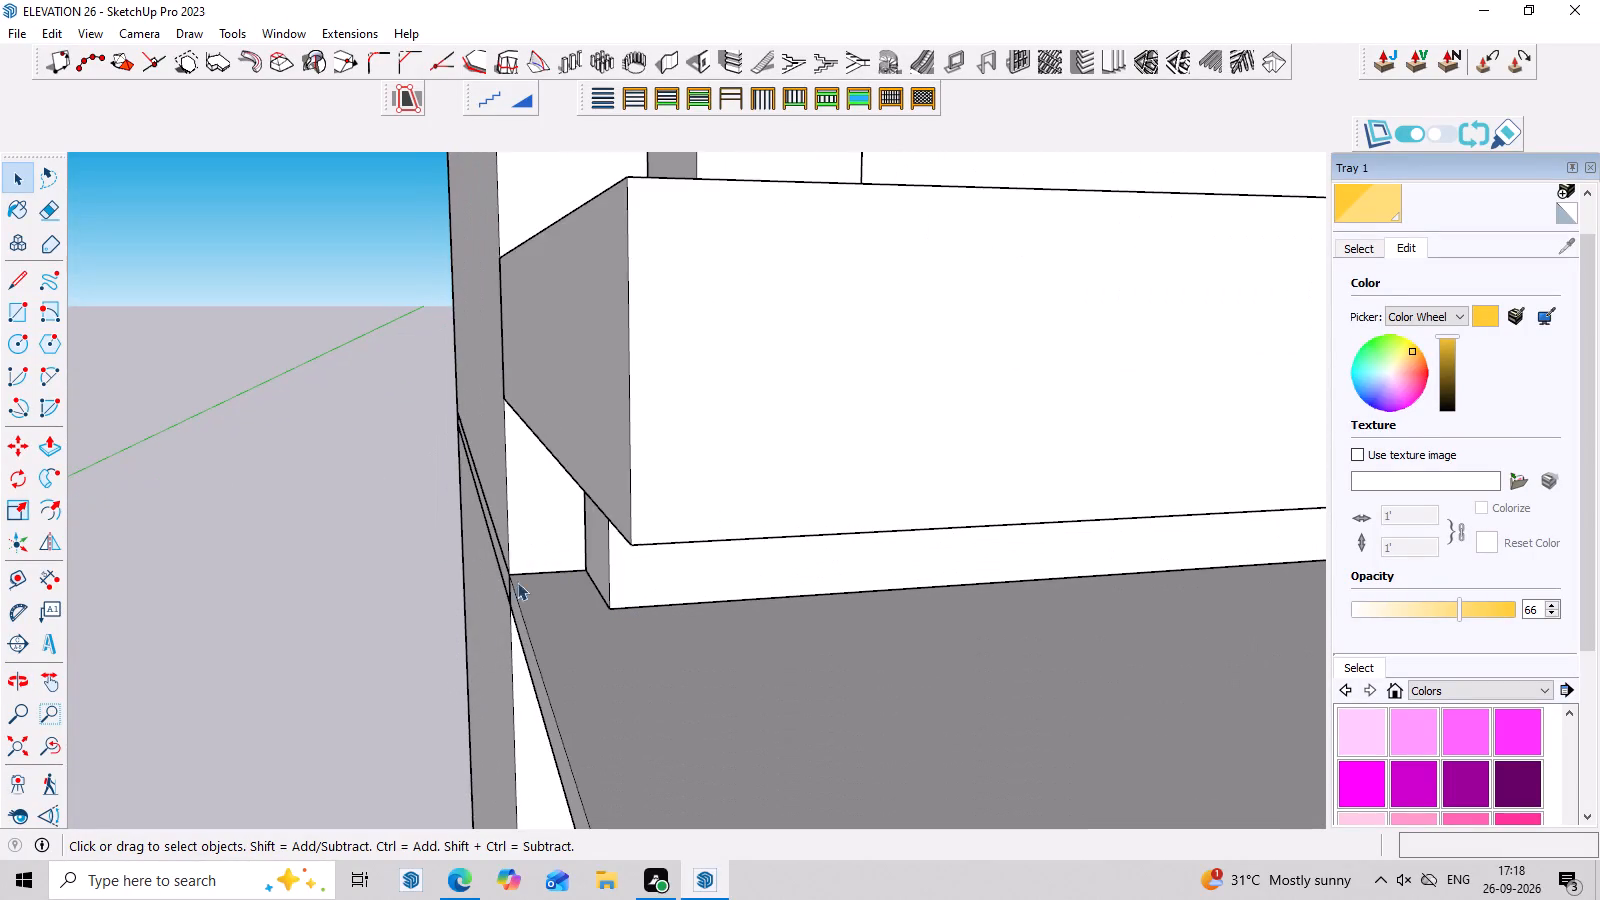
pyautogui.scroll(2, 531, 582)
pyautogui.doubleClick(588, 650)
pyautogui.click(588, 650)
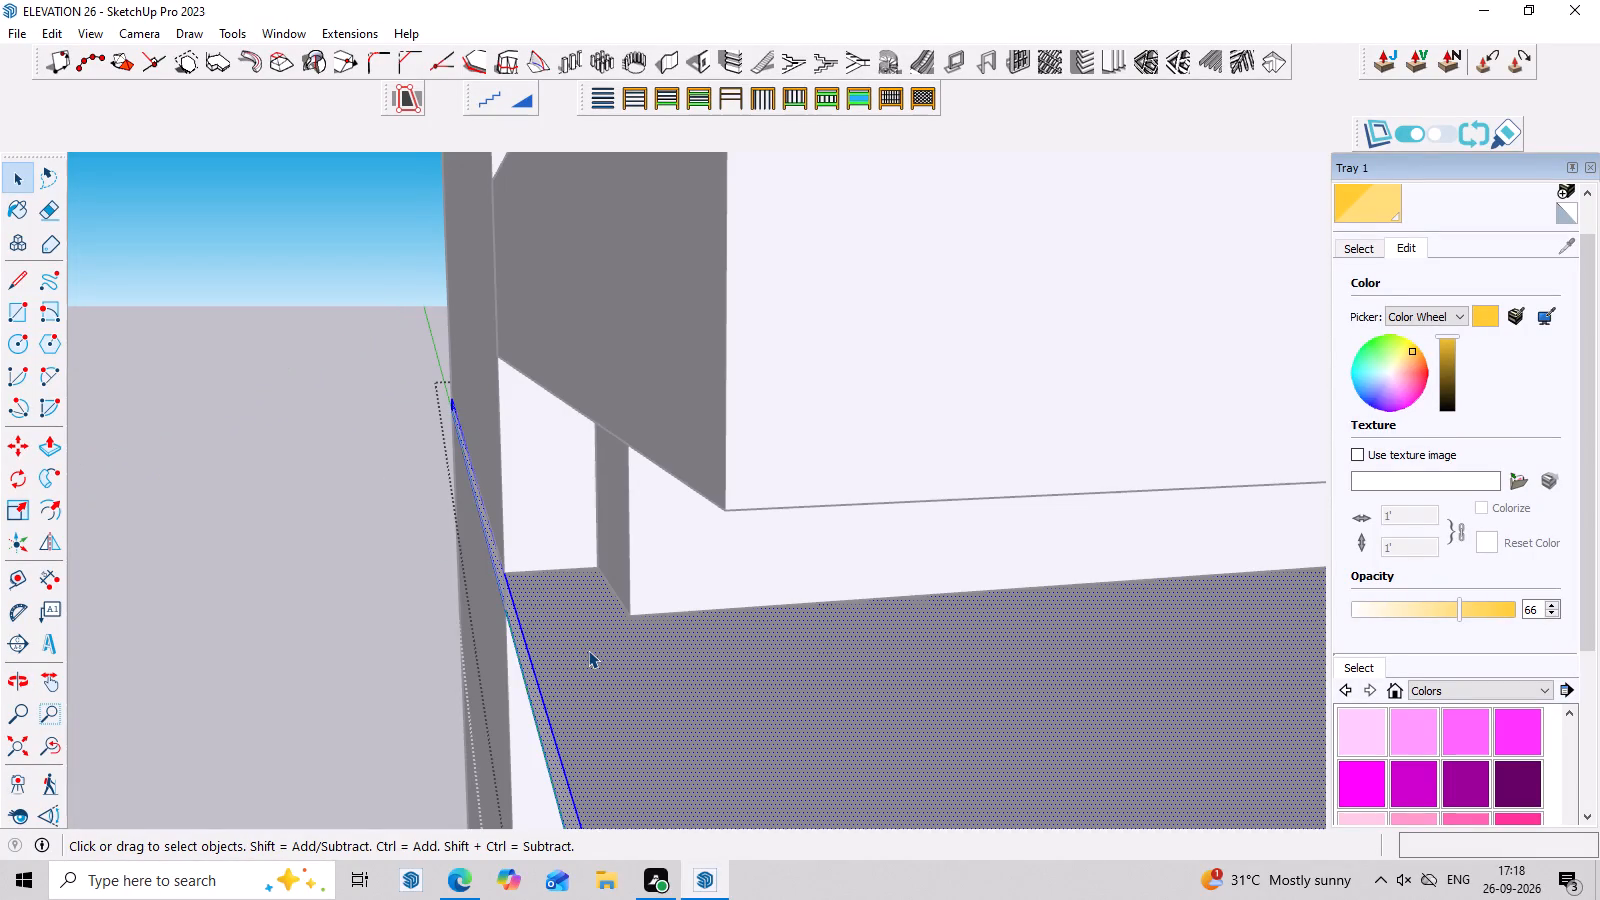
pyautogui.click(585, 643)
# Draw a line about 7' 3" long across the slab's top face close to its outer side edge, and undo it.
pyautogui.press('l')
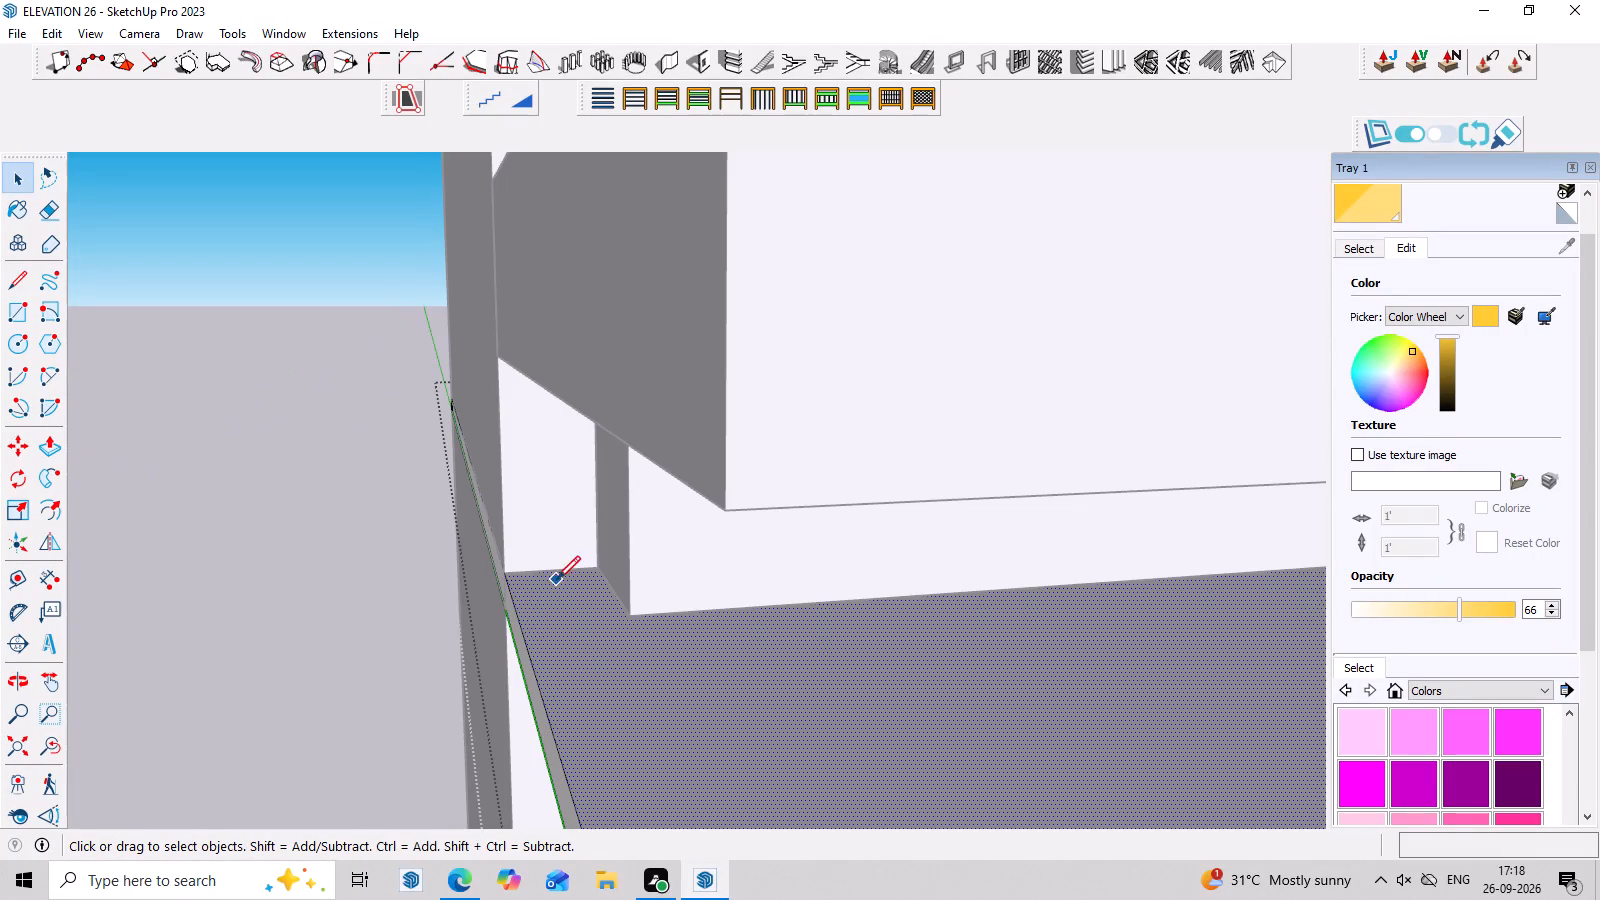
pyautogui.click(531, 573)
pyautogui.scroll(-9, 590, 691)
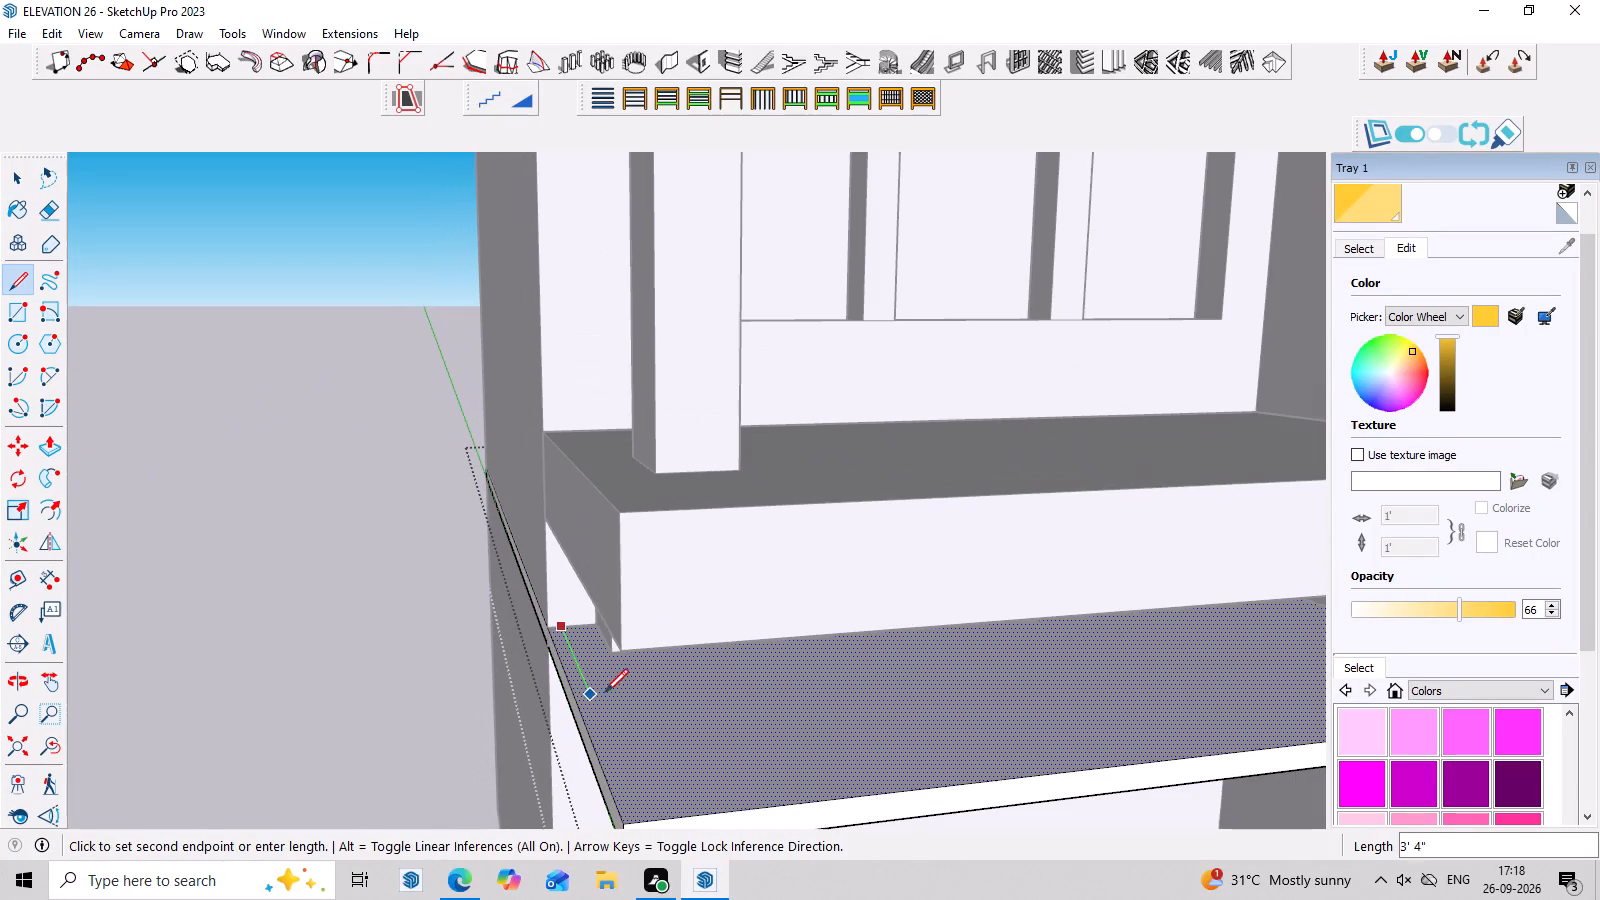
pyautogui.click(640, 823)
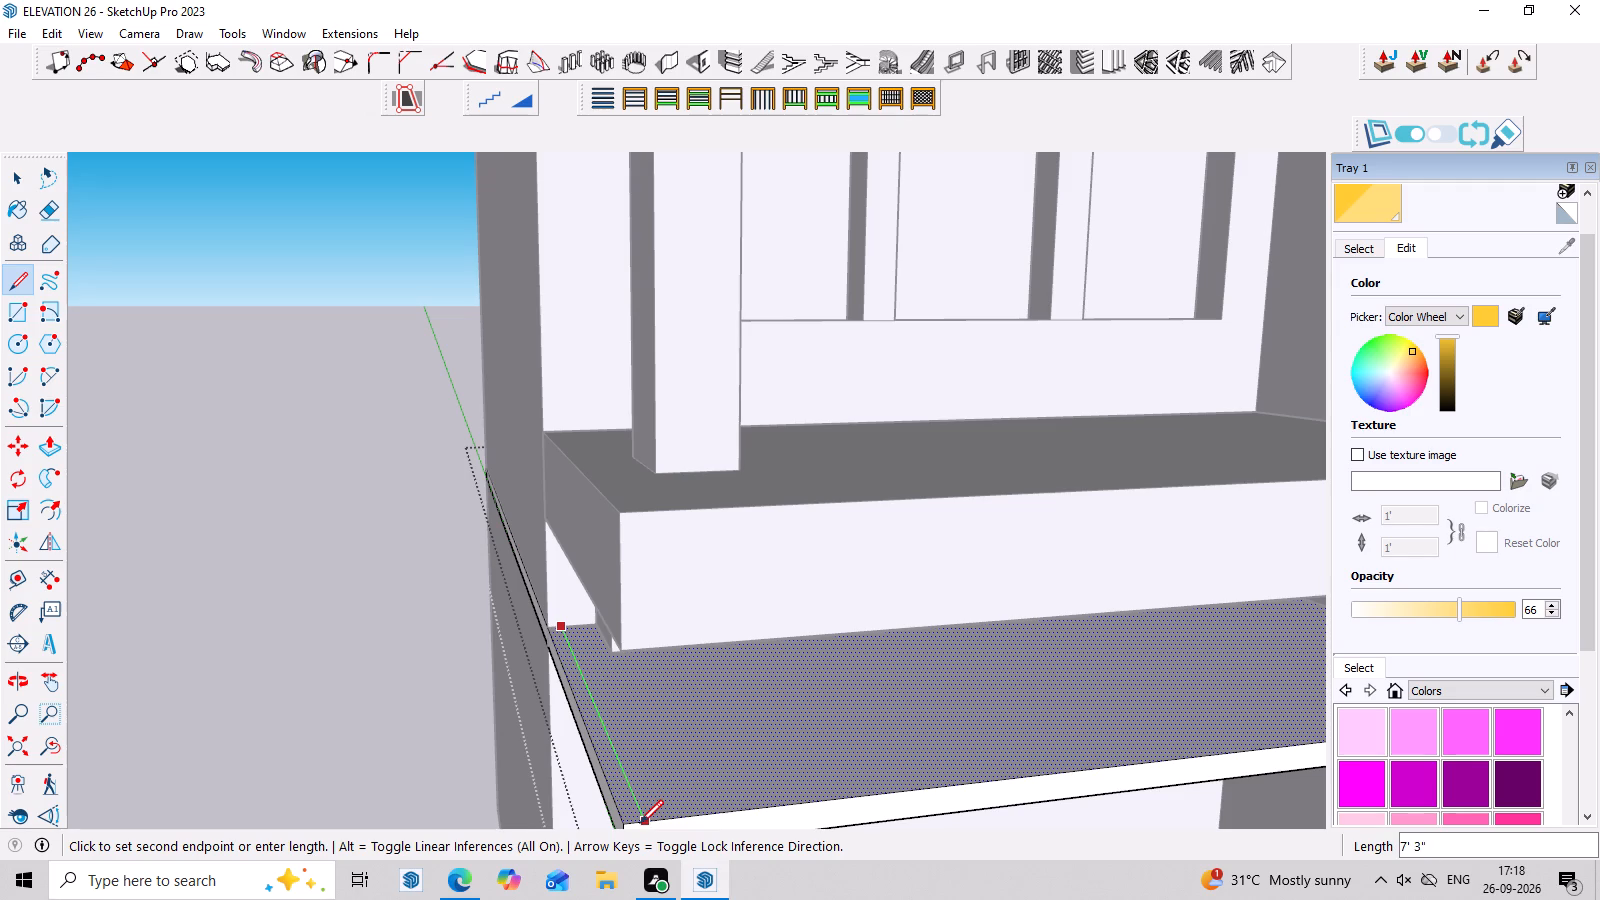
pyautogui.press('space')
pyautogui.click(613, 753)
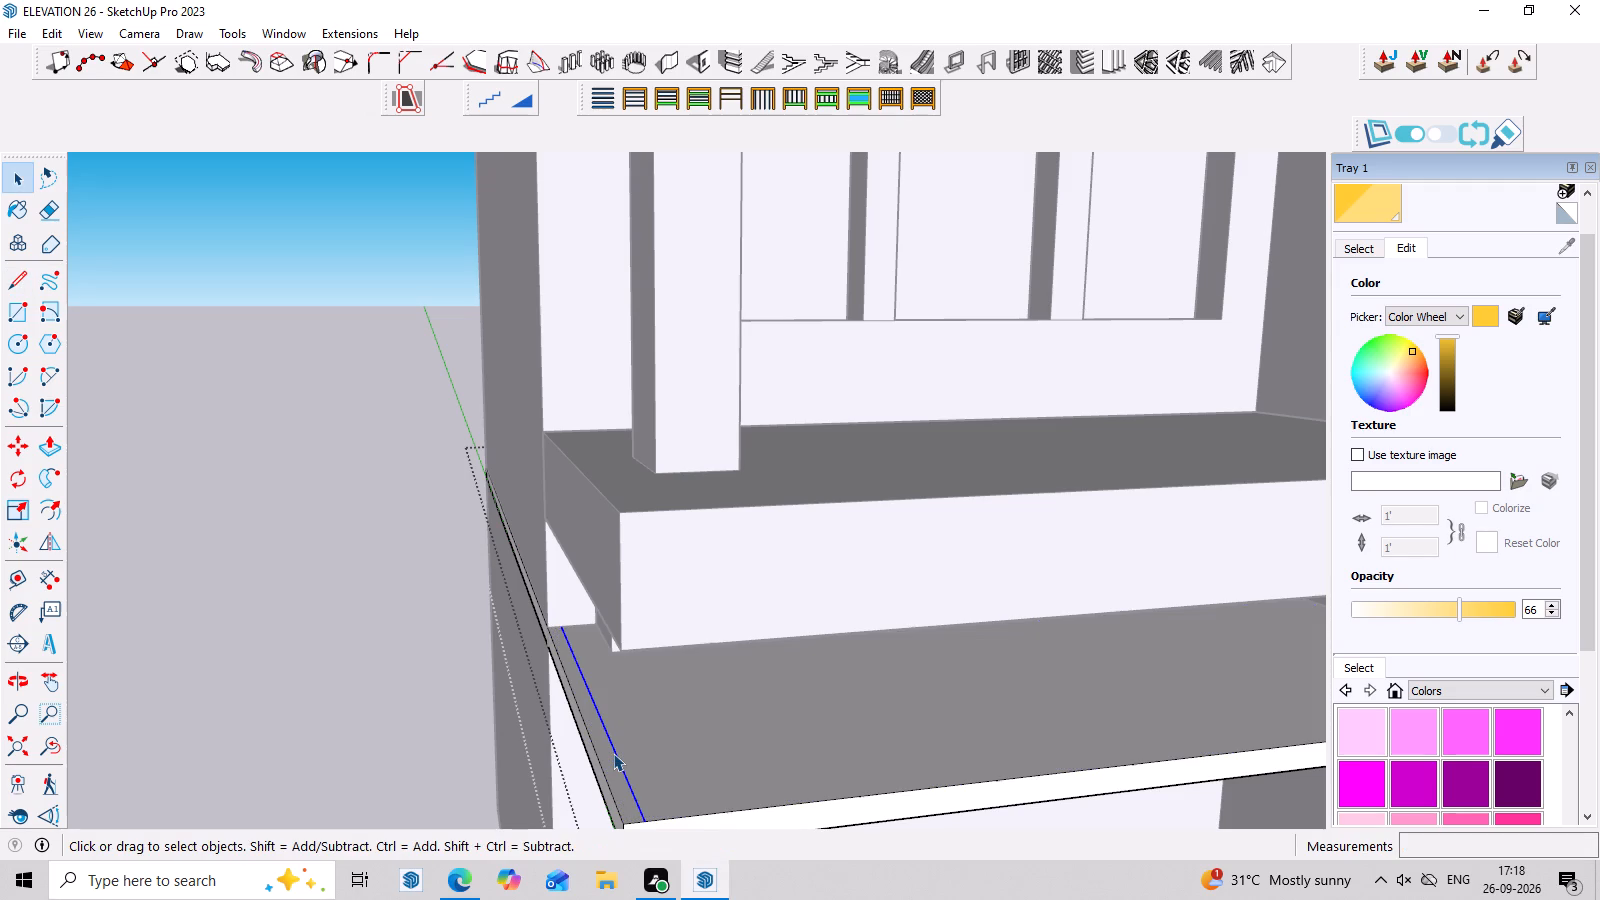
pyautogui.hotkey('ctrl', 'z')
# Draw a rectangle about 7' 3" by 2" on the slab's top face along its outer side edge.
pyautogui.scroll(3, 537, 613)
pyautogui.moveTo(681, 707); pyautogui.dragTo(626, 717, button='middle')
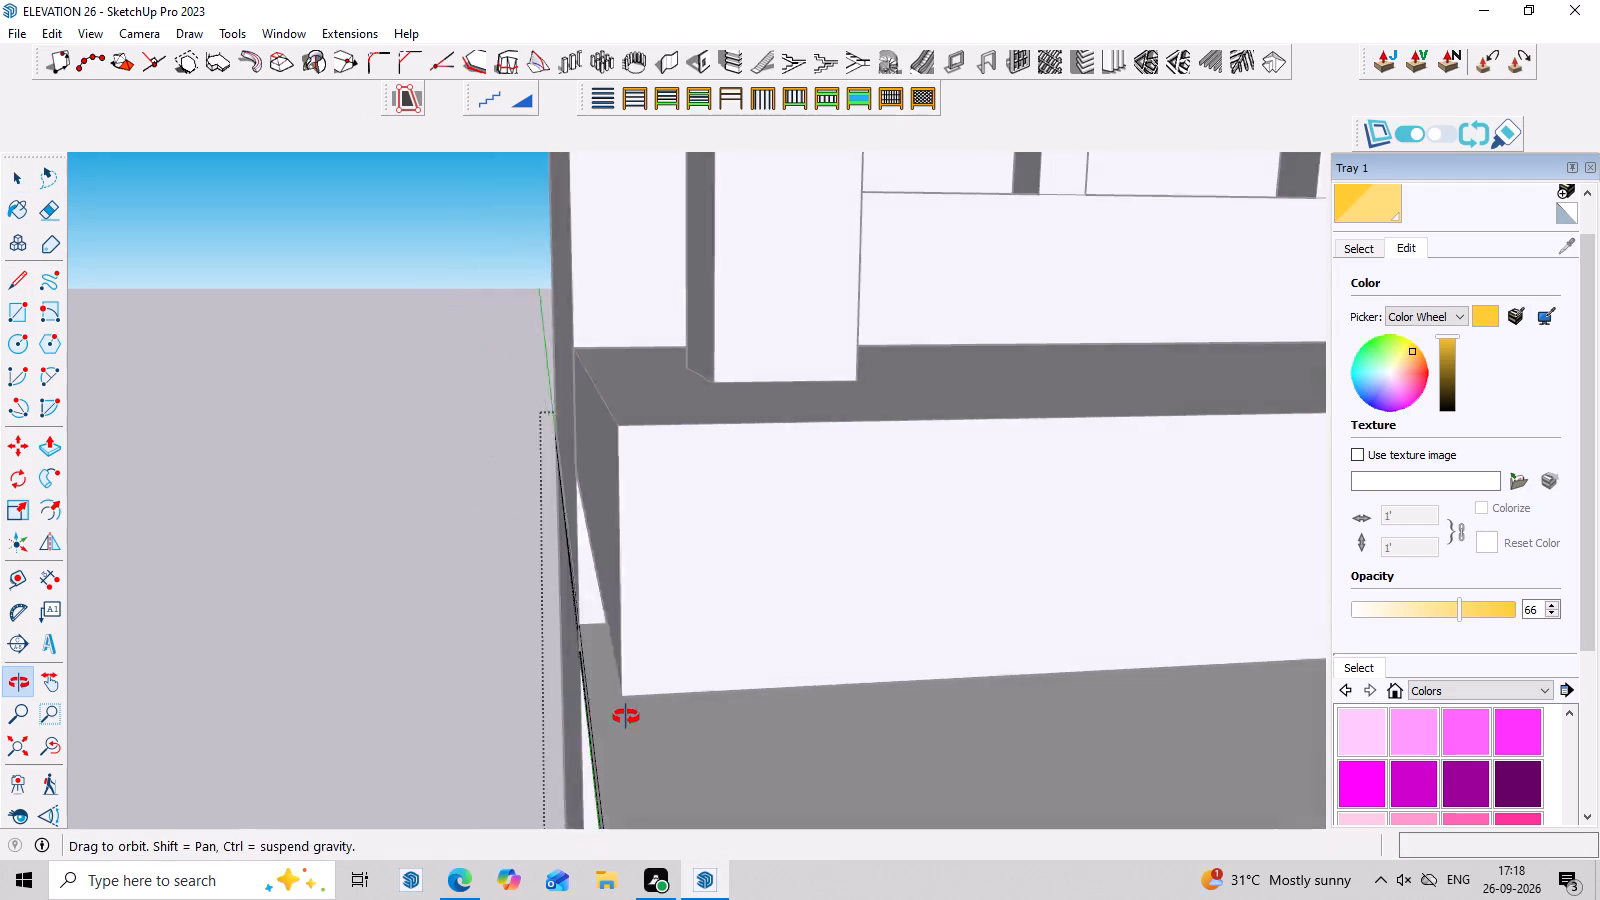
pyautogui.moveTo(626, 717); pyautogui.dragTo(624, 717, button='middle')
pyautogui.moveTo(636, 744); pyautogui.dragTo(668, 697, button='middle')
pyautogui.click(668, 700)
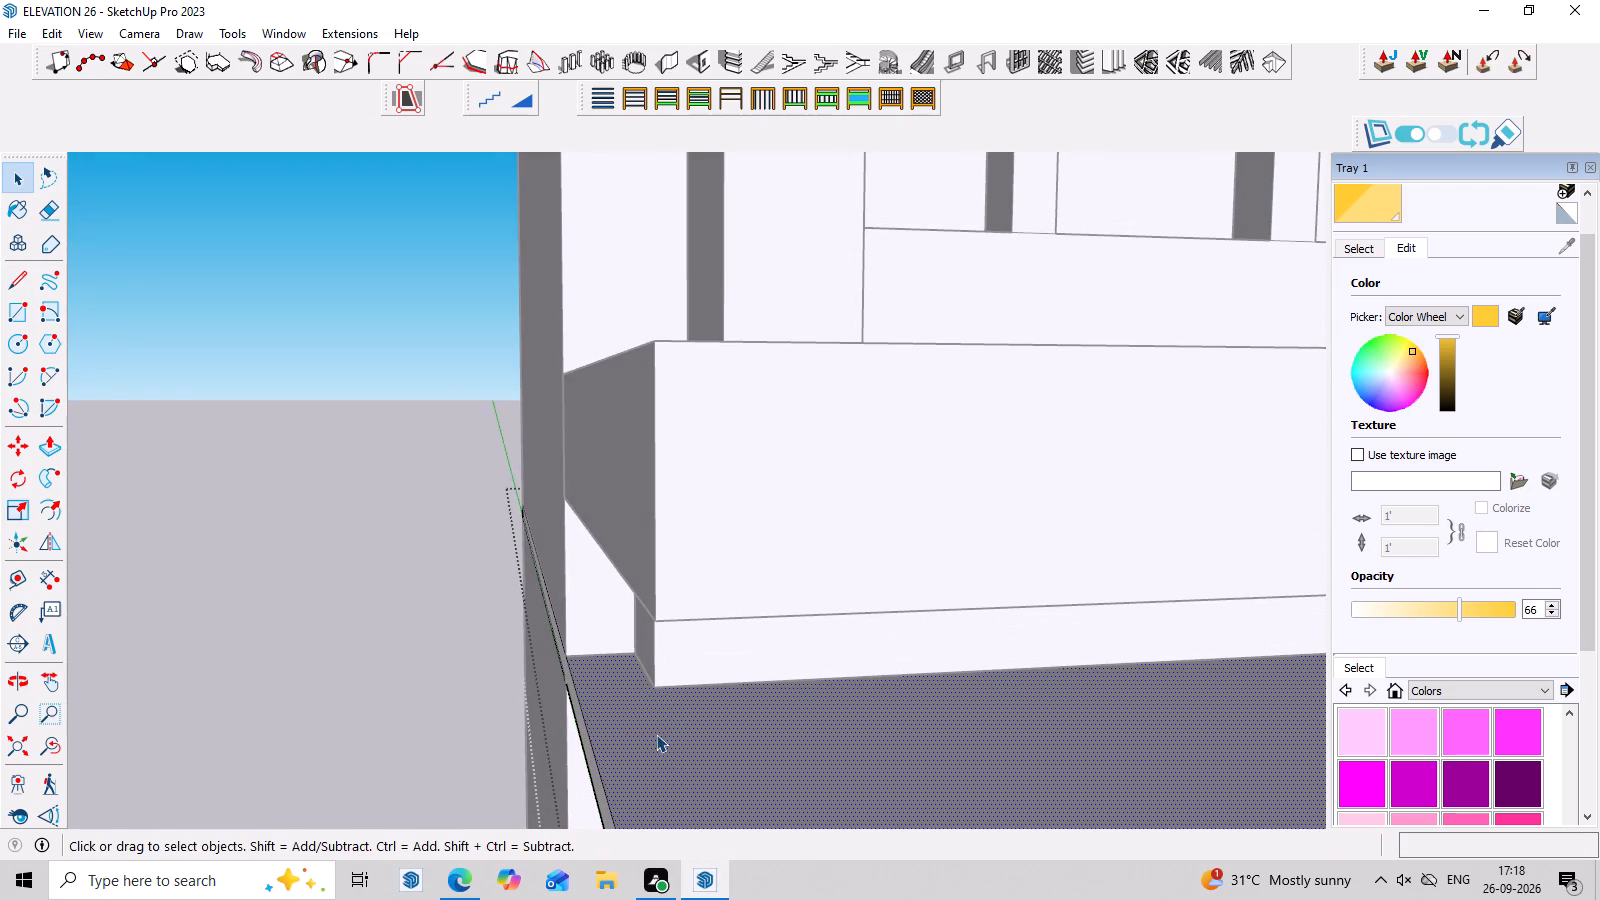
pyautogui.press('r')
pyautogui.click(570, 660)
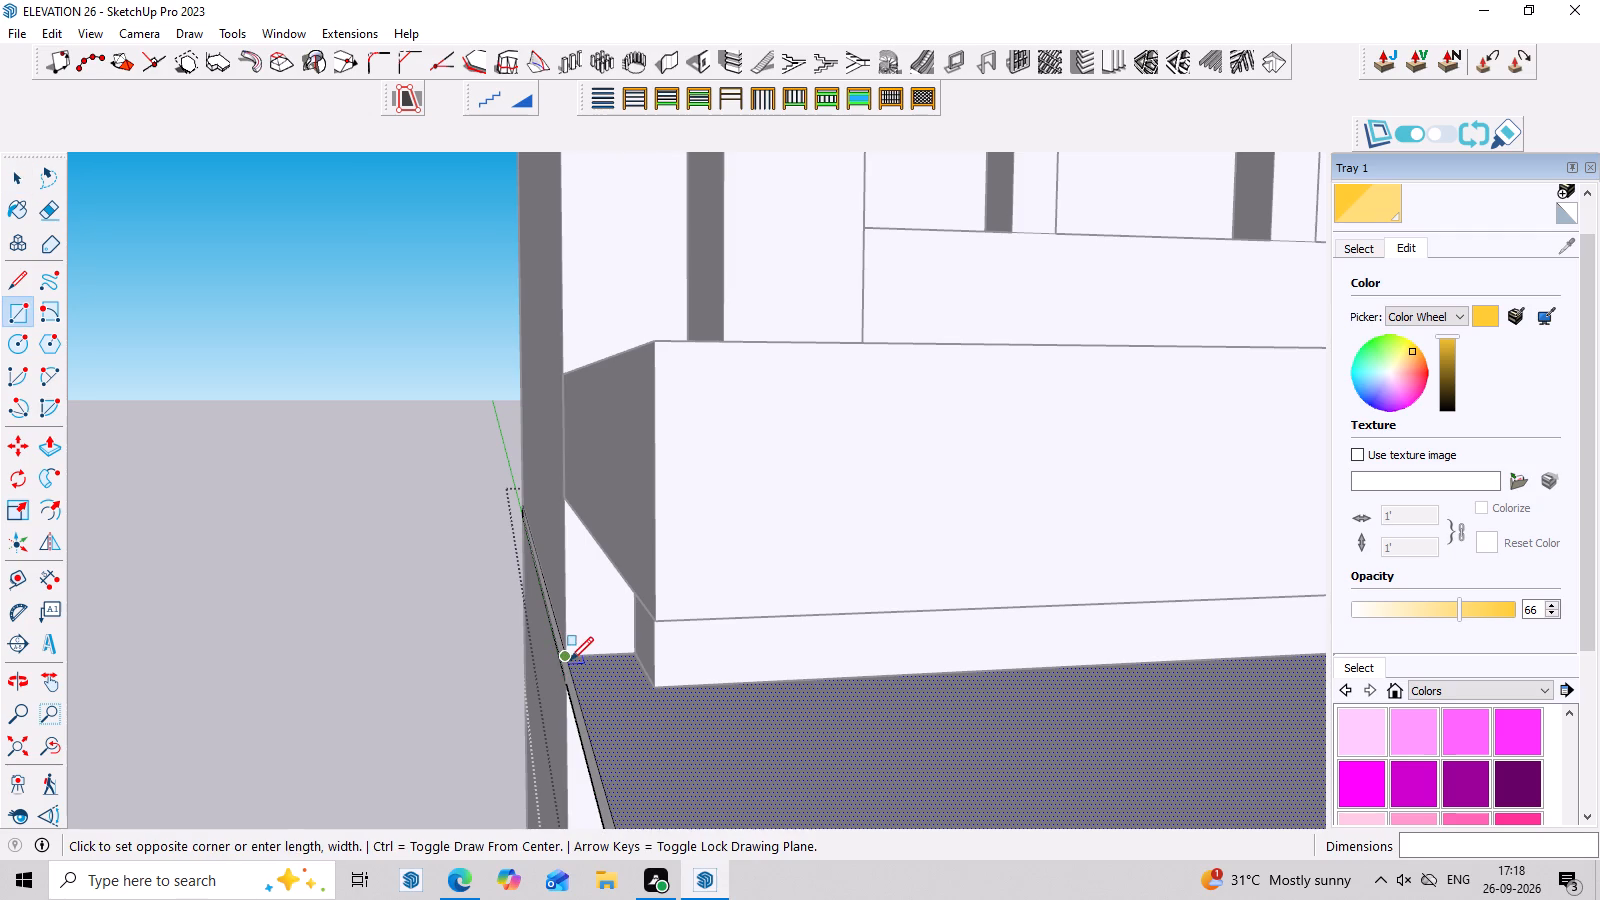
pyautogui.scroll(-7, 607, 664)
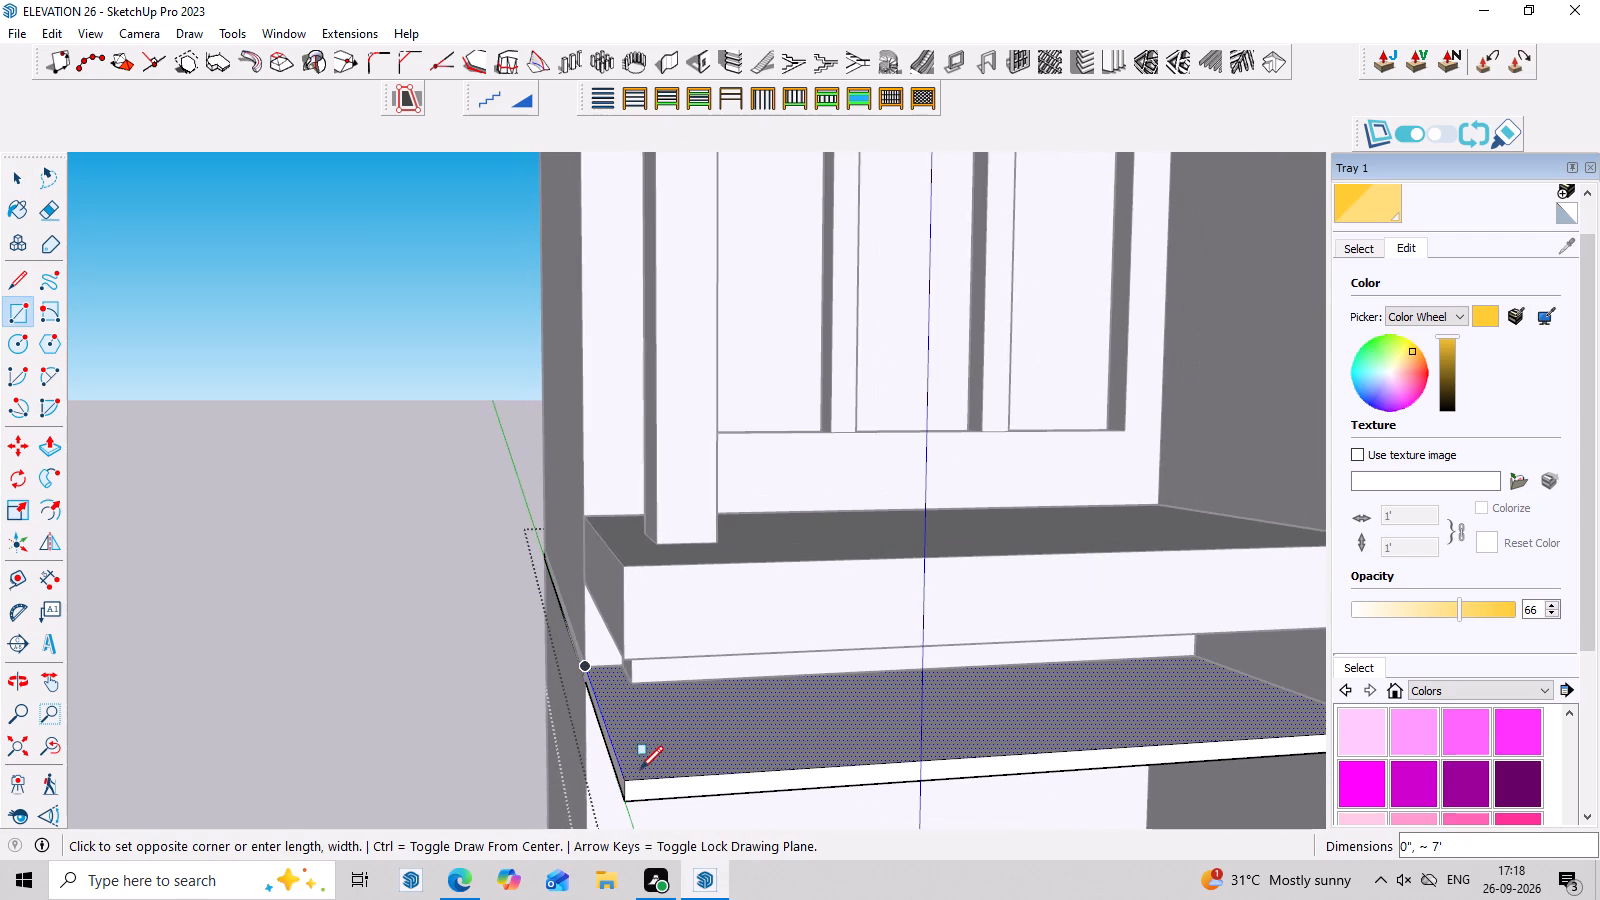
pyautogui.scroll(5, 641, 771)
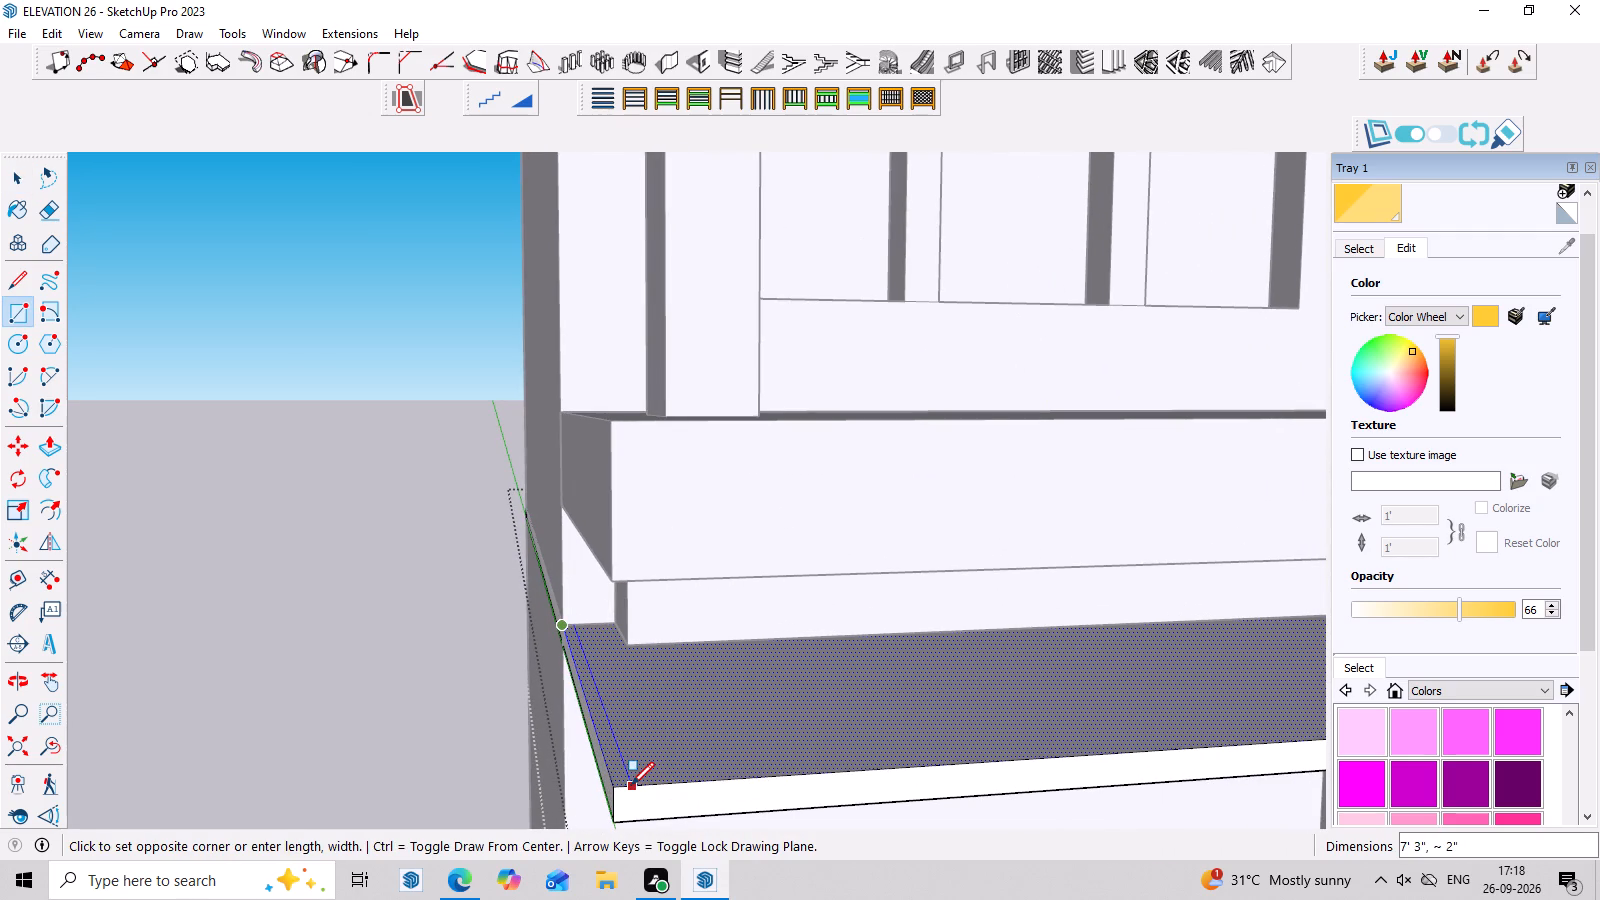
pyautogui.click(631, 785)
pyautogui.press('space')
pyautogui.scroll(3, 629, 779)
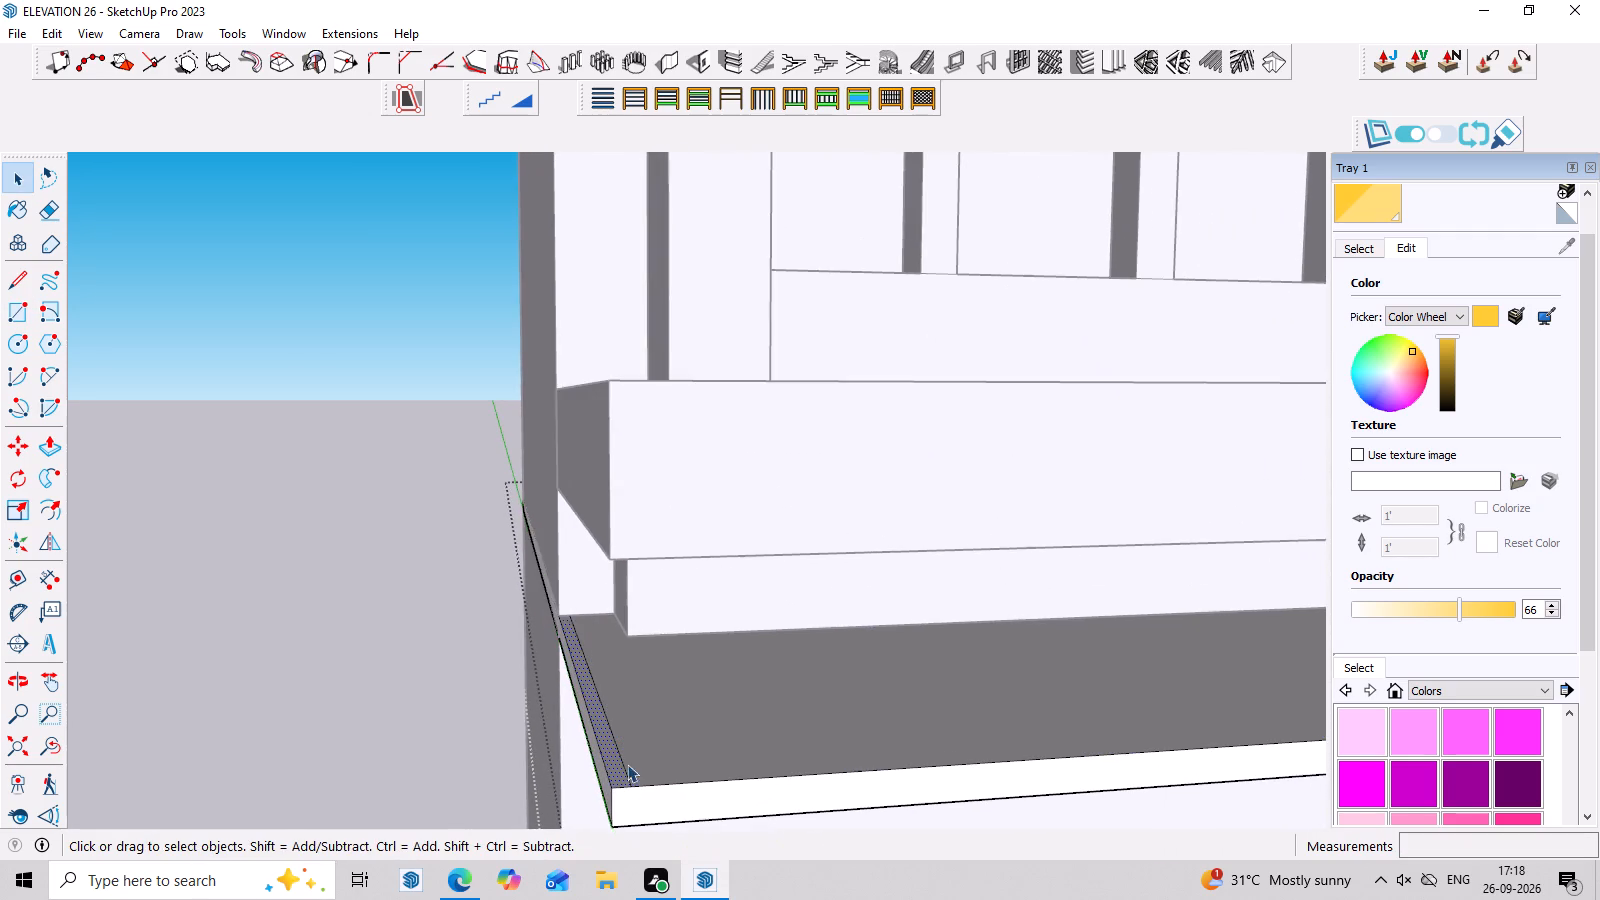
# Draw a rectangle about 13' 9" by 2" along the slab's front edge, from the side strip to the neighbouring bay.
pyautogui.scroll(-7, 601, 741)
pyautogui.moveTo(868, 748); pyautogui.dragTo(545, 785, button='middle')
pyautogui.scroll(-4, 530, 759)
pyautogui.scroll(2, 461, 735)
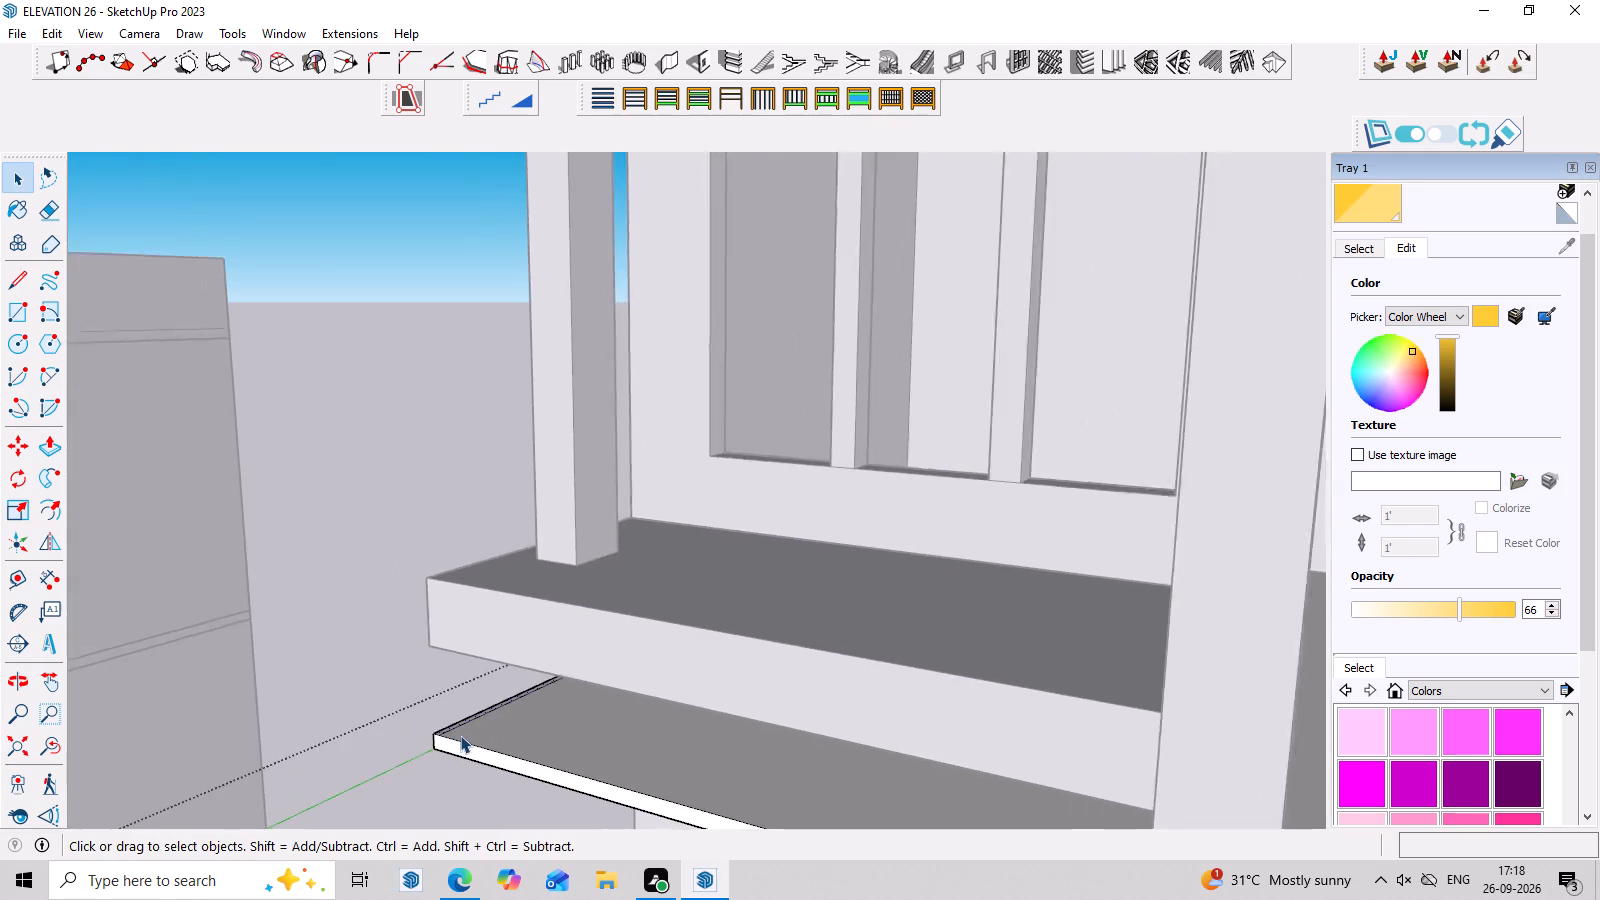
pyautogui.scroll(3, 460, 735)
pyautogui.press('r')
pyautogui.scroll(7, 434, 736)
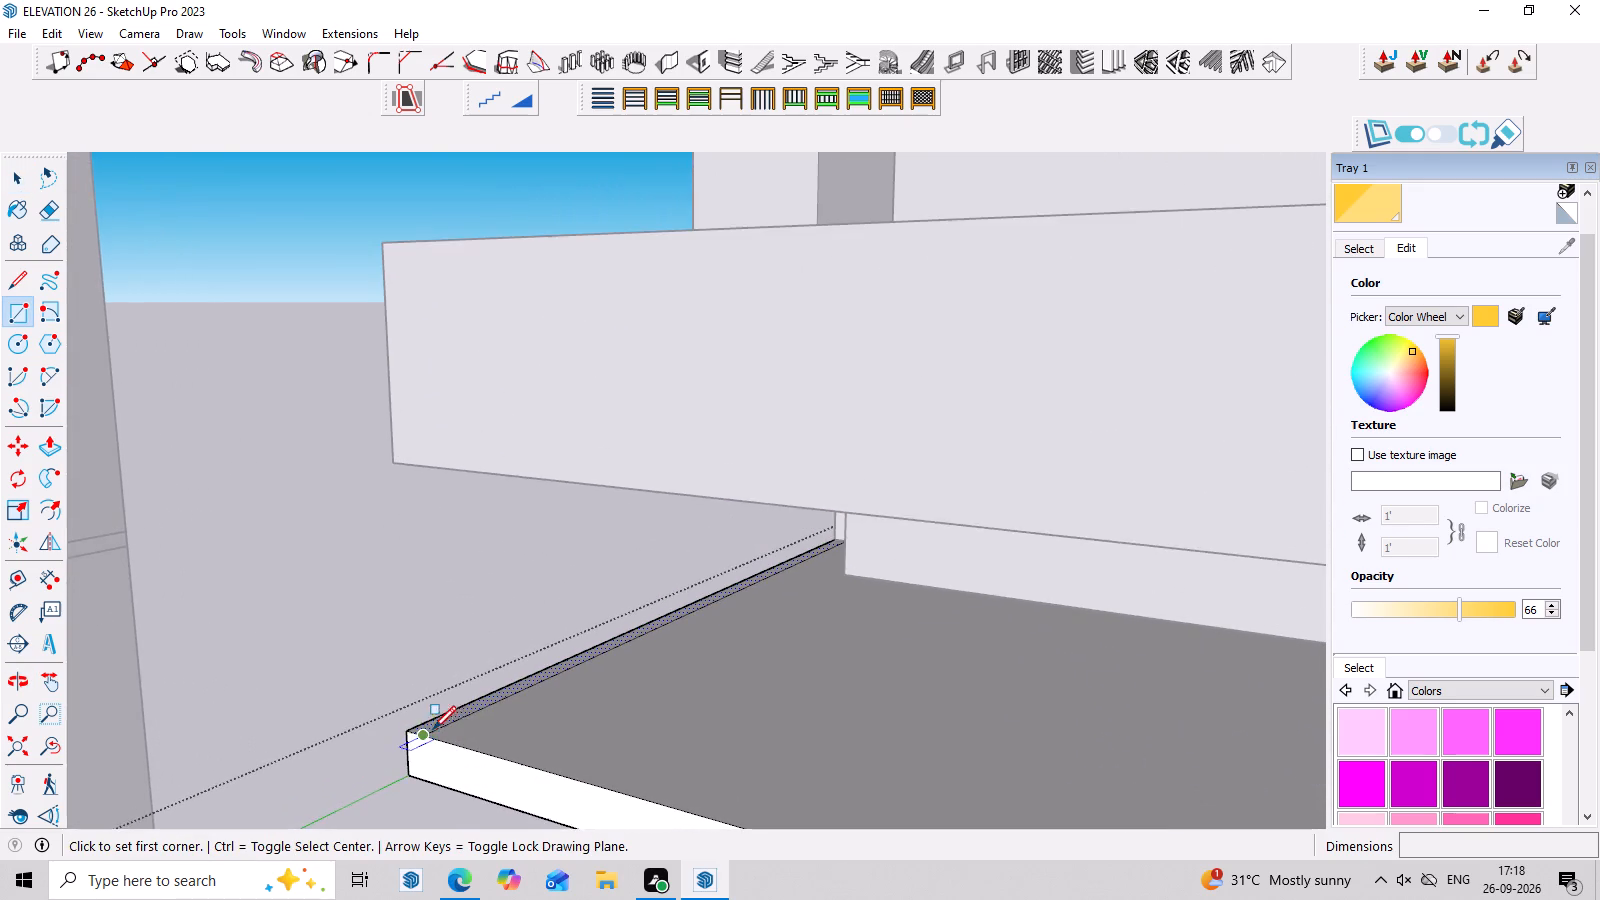
pyautogui.scroll(3, 423, 729)
pyautogui.click(426, 740)
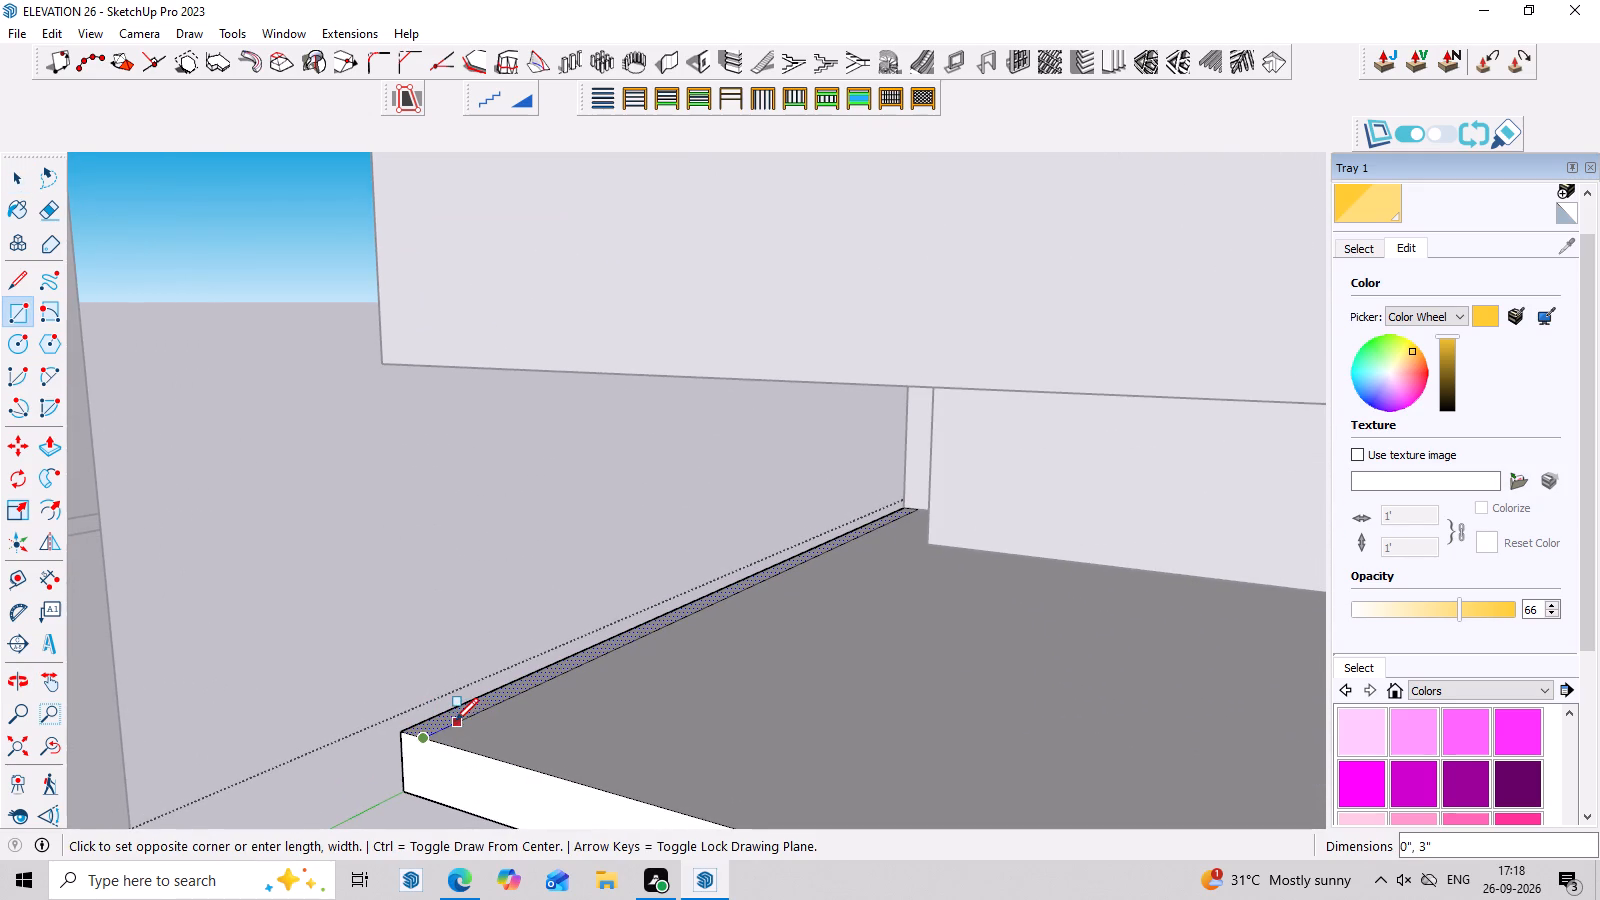
pyautogui.click(442, 730)
pyautogui.scroll(-8, 552, 771)
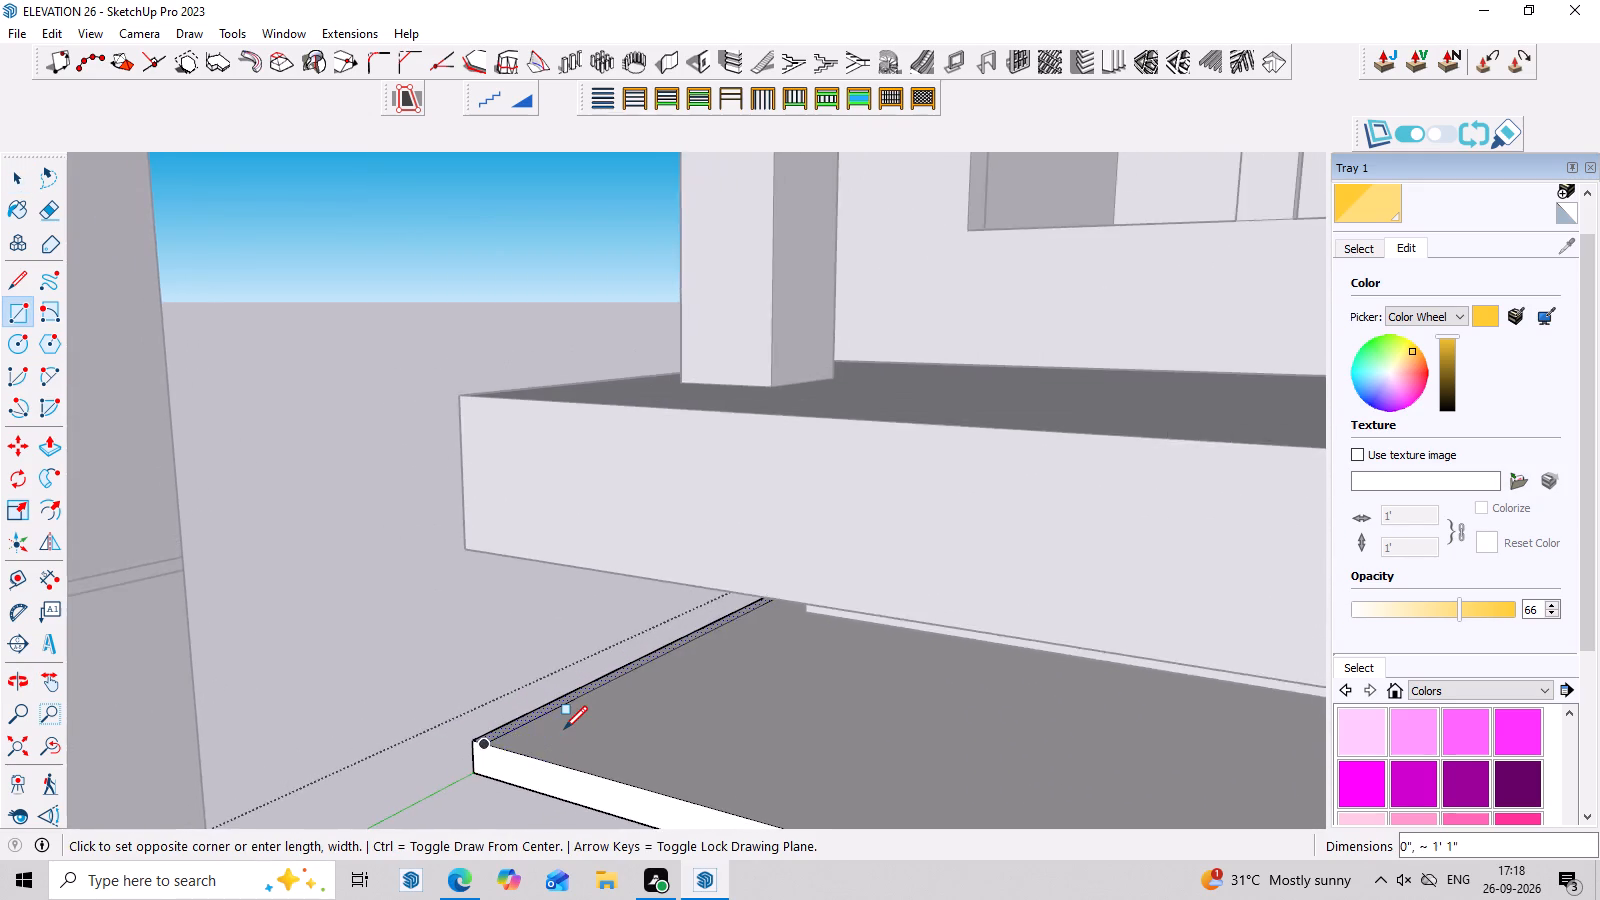
pyautogui.scroll(-5, 564, 729)
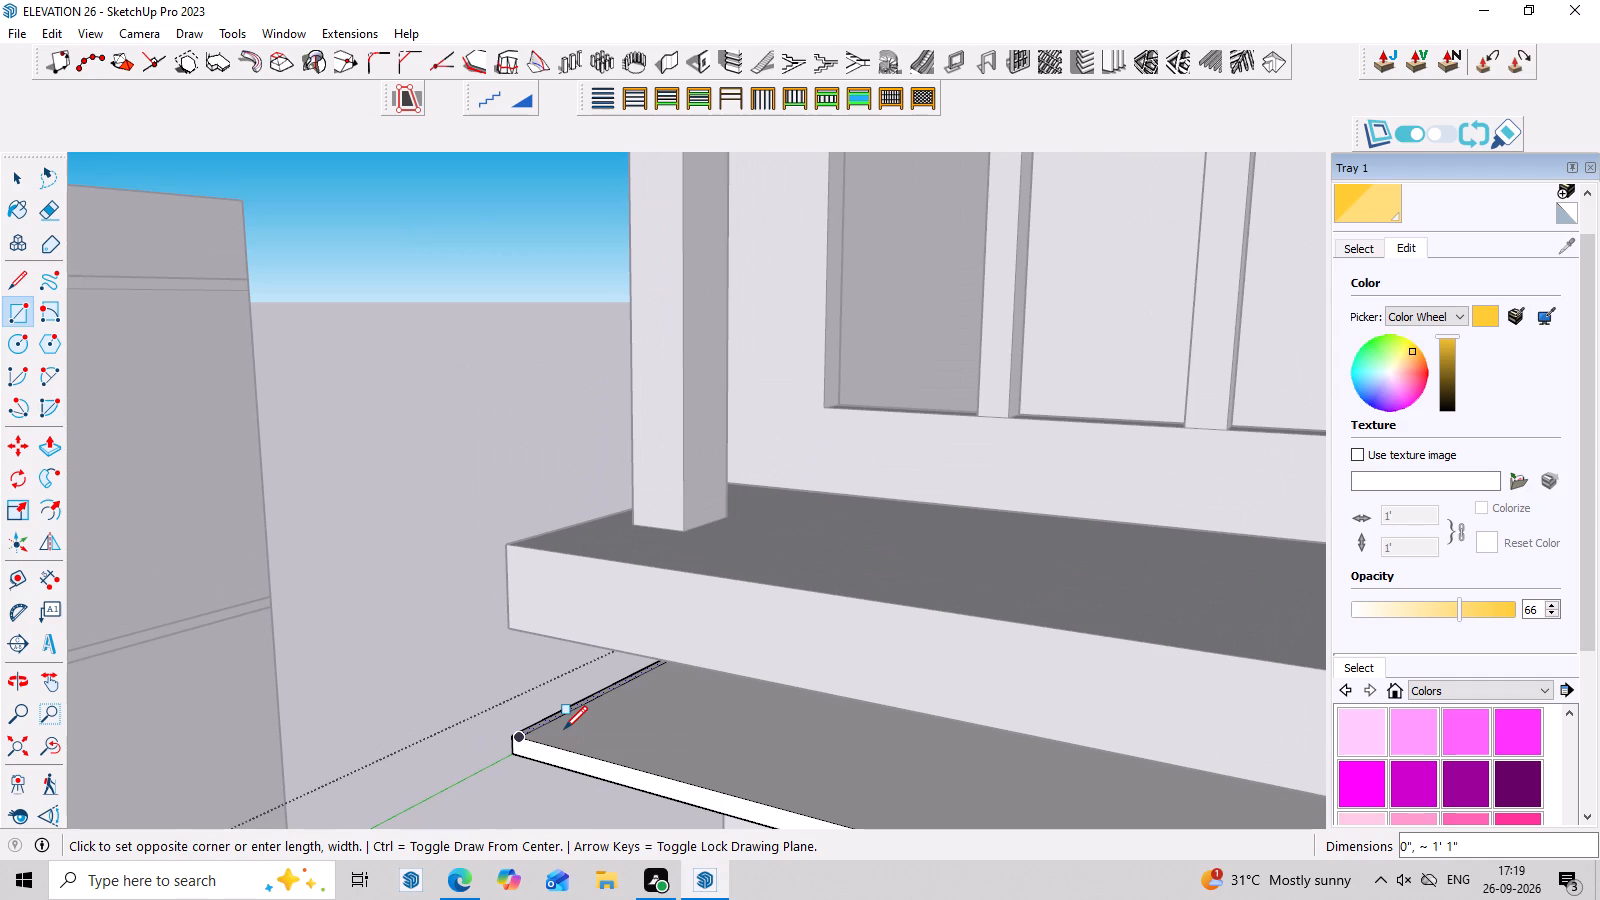
pyautogui.scroll(-2, 564, 729)
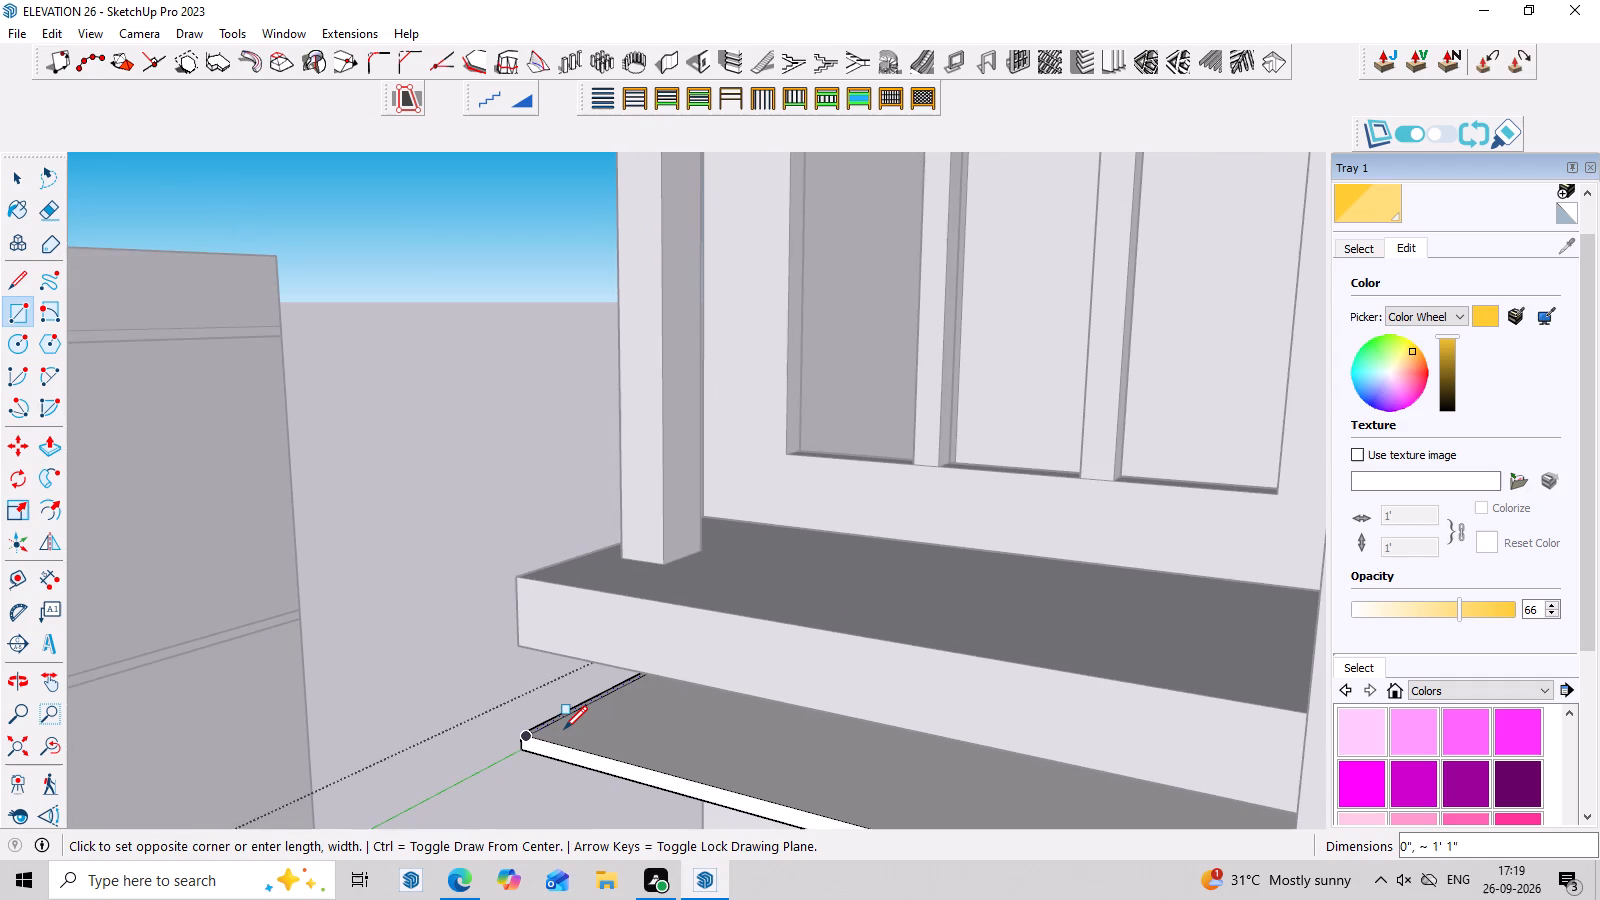
pyautogui.scroll(-6, 564, 729)
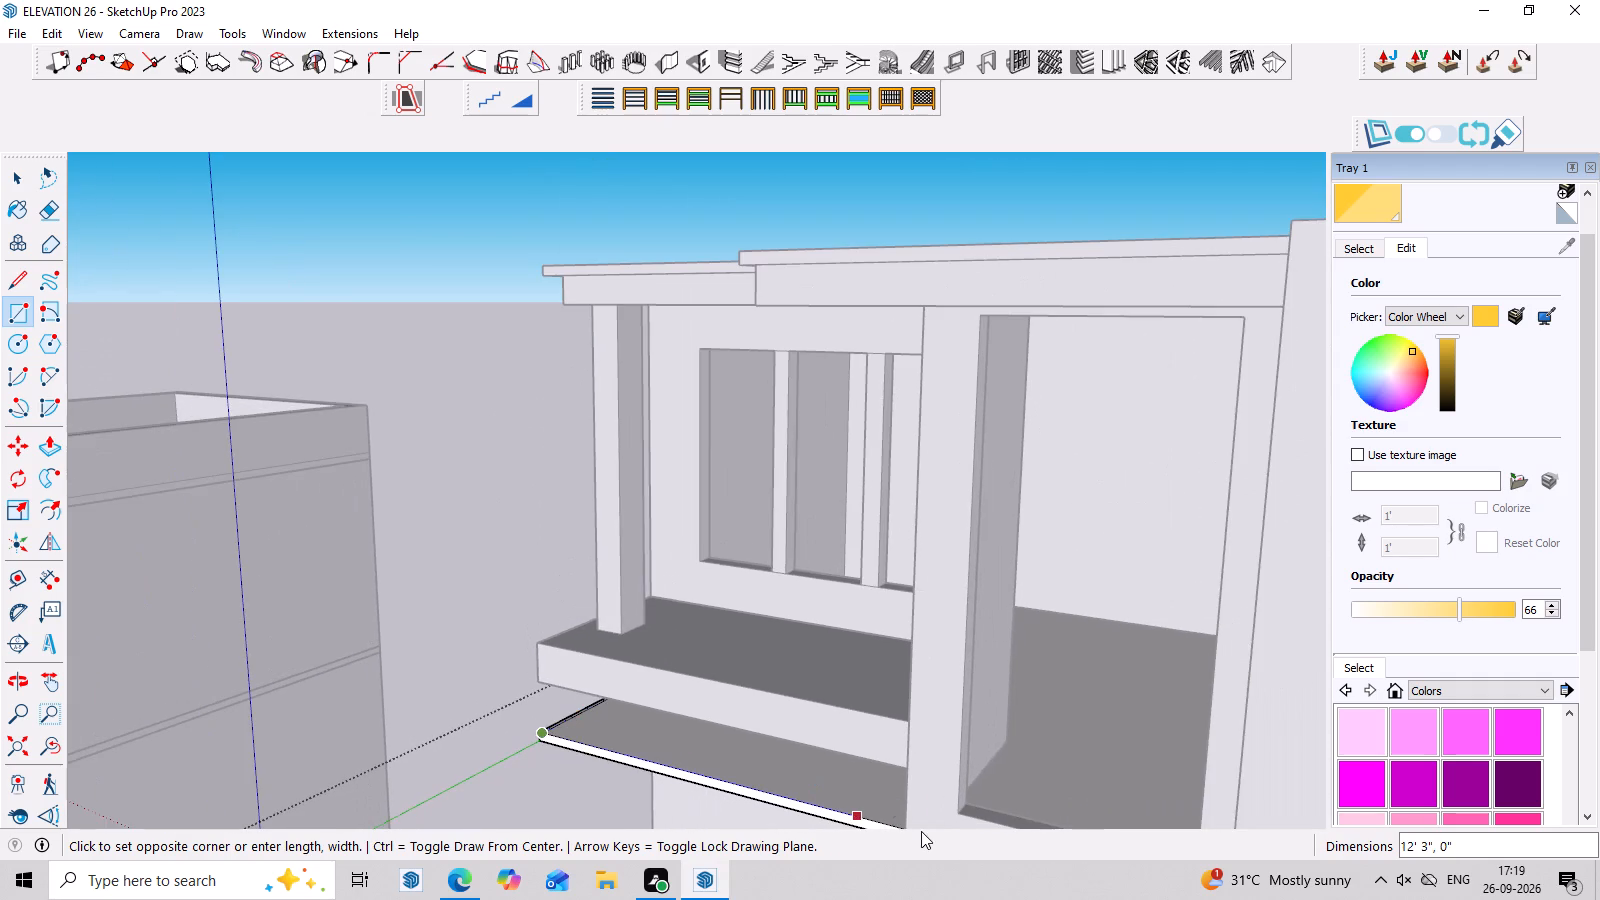
pyautogui.scroll(3, 882, 806)
pyautogui.moveTo(883, 807); pyautogui.dragTo(1092, 749, button='middle')
pyautogui.scroll(3, 1072, 739)
pyautogui.moveTo(1039, 738); pyautogui.dragTo(1047, 771, button='middle')
pyautogui.scroll(4, 1043, 760)
pyautogui.moveTo(1042, 748); pyautogui.dragTo(1051, 781, button='middle')
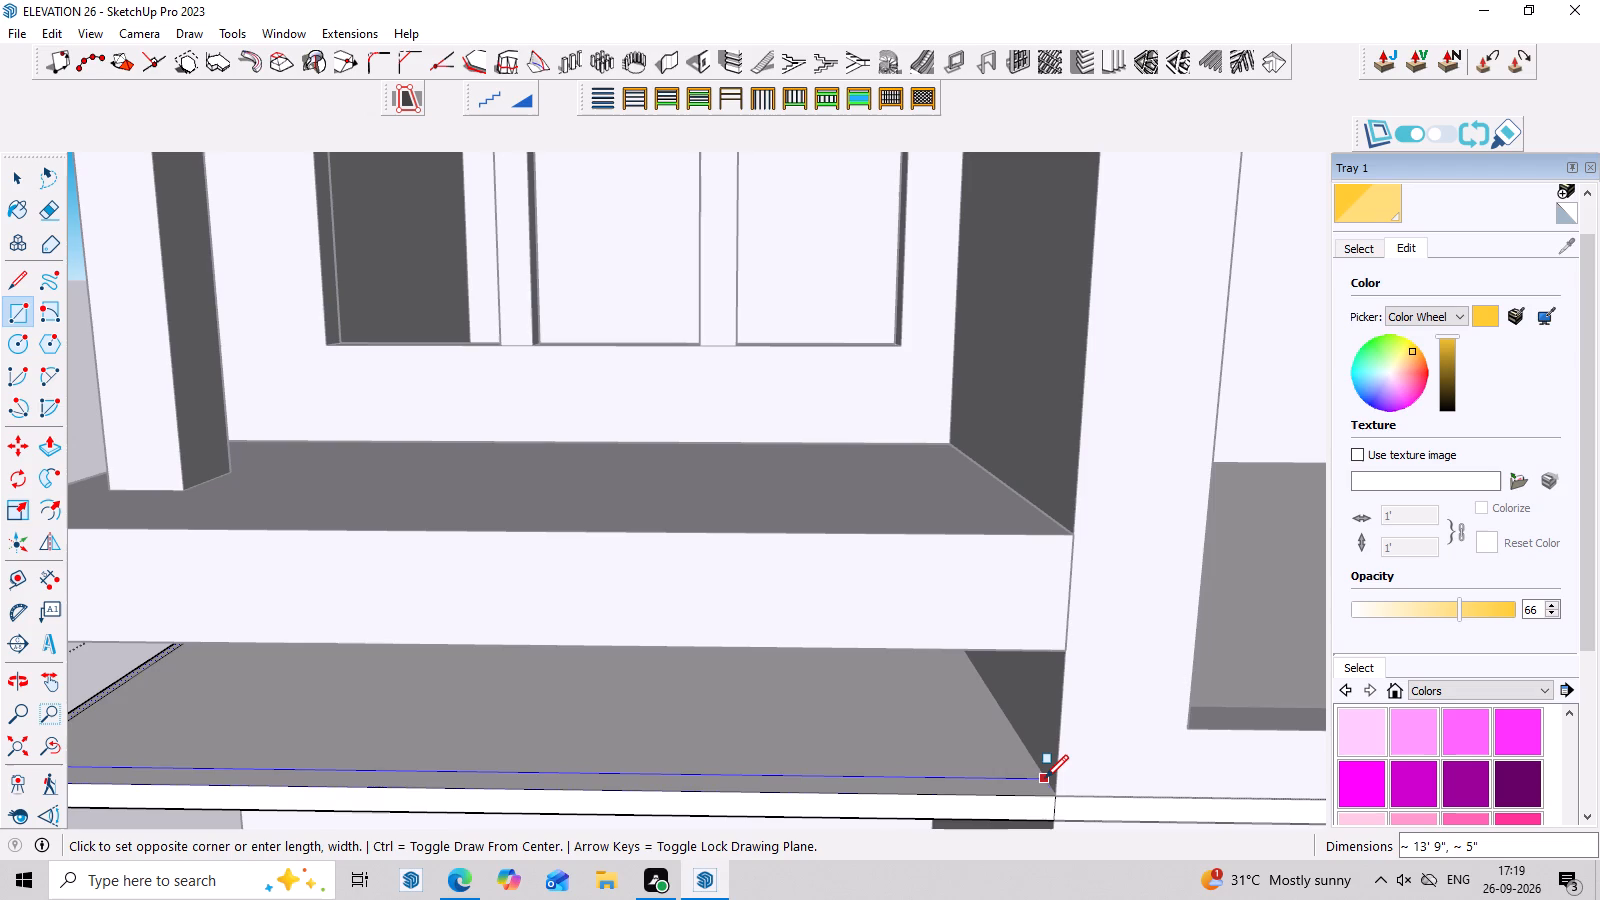
pyautogui.moveTo(1045, 778); pyautogui.dragTo(1048, 805, button='middle')
pyautogui.scroll(3, 1044, 803)
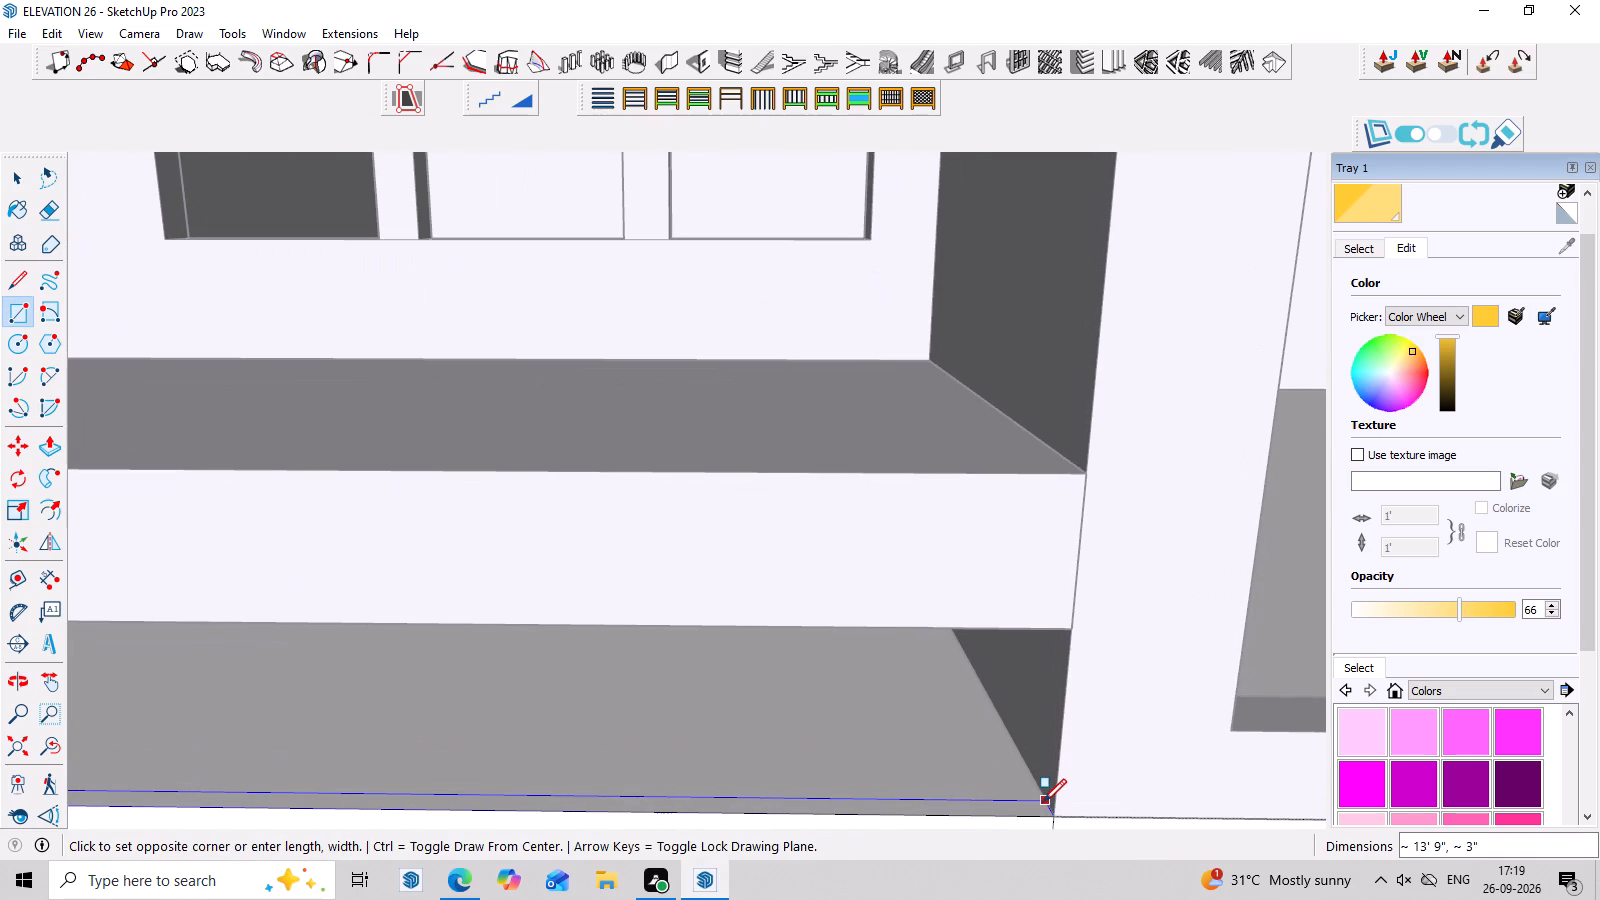
pyautogui.scroll(6, 1043, 802)
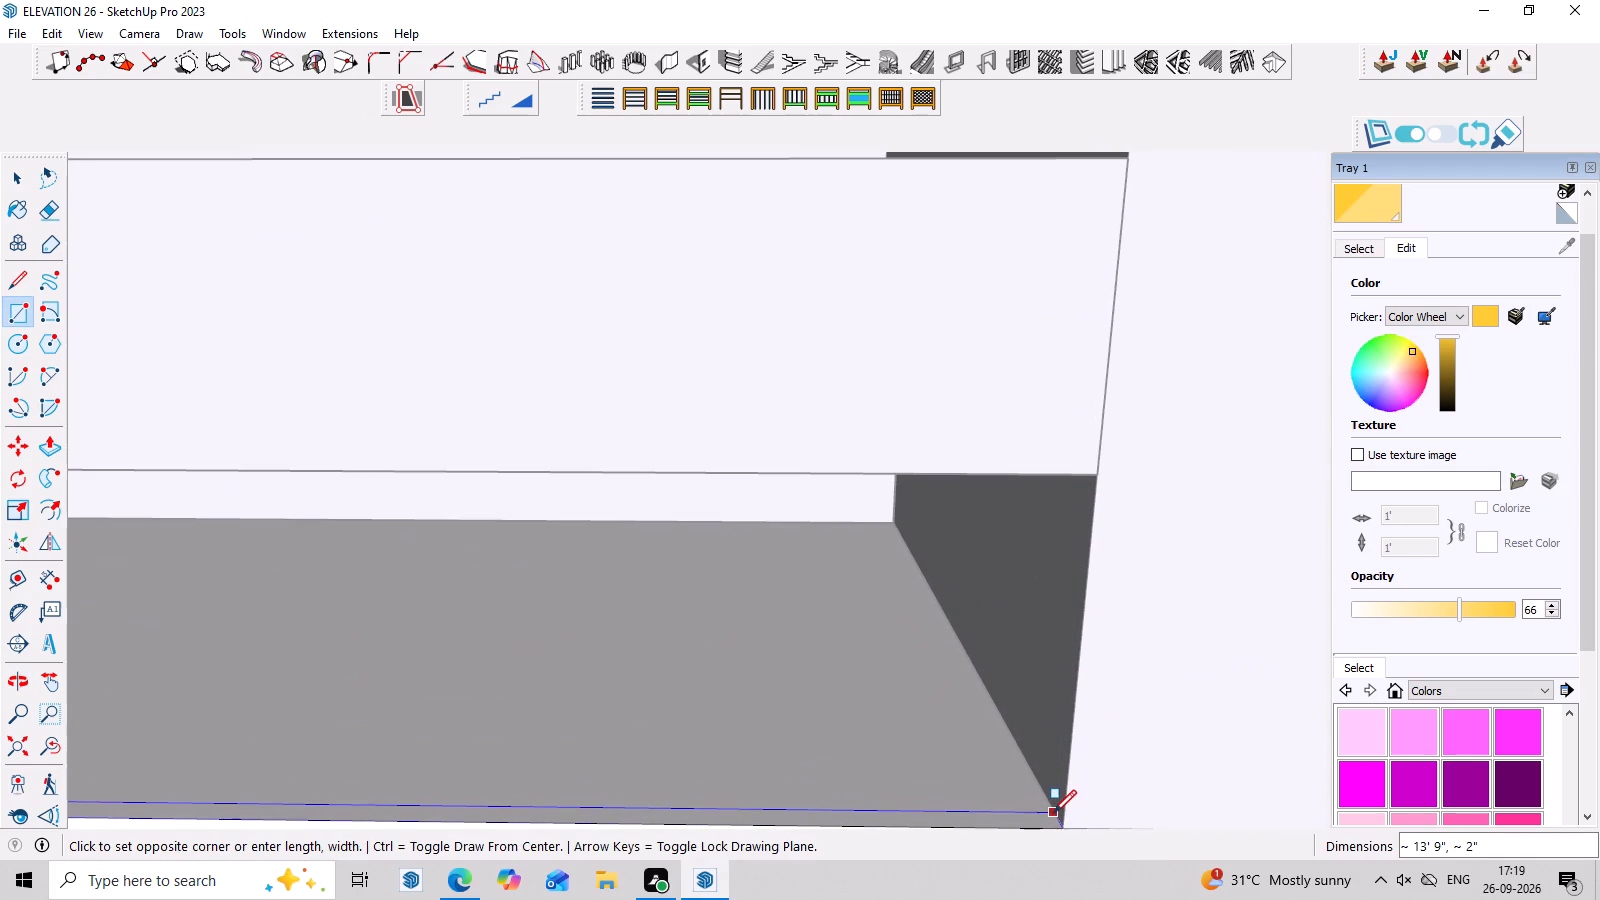
pyautogui.click(1053, 815)
pyautogui.press('space')
# Pull the narrow strip along the slab's front edge up 1" to form a raised lip.
pyautogui.click(1050, 819)
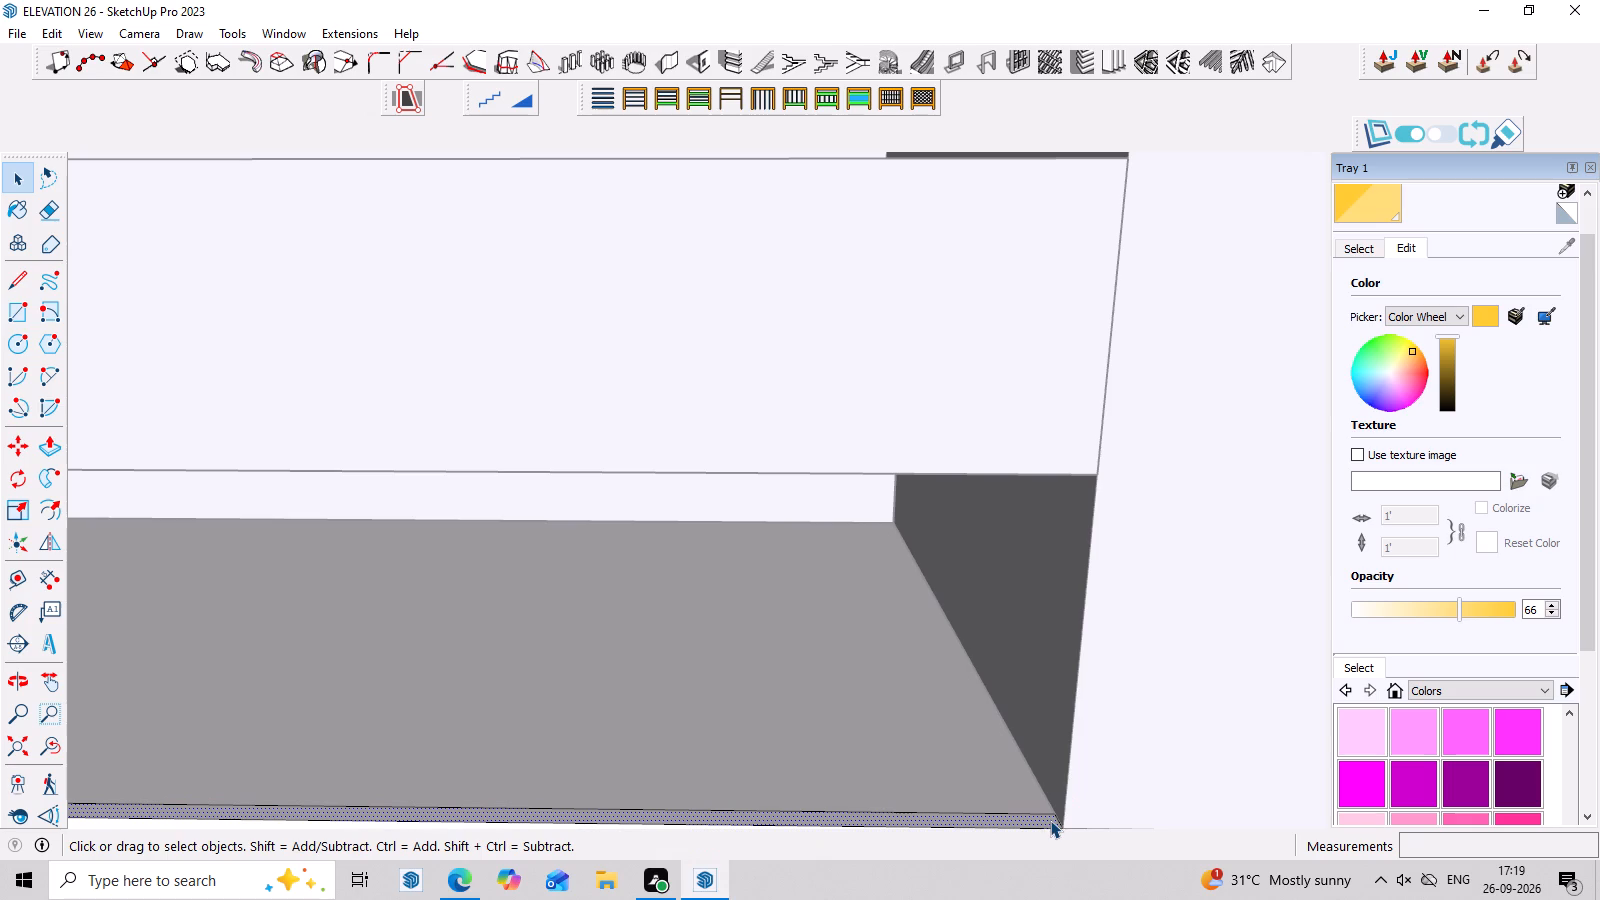
pyautogui.press('p')
pyautogui.click(1050, 820)
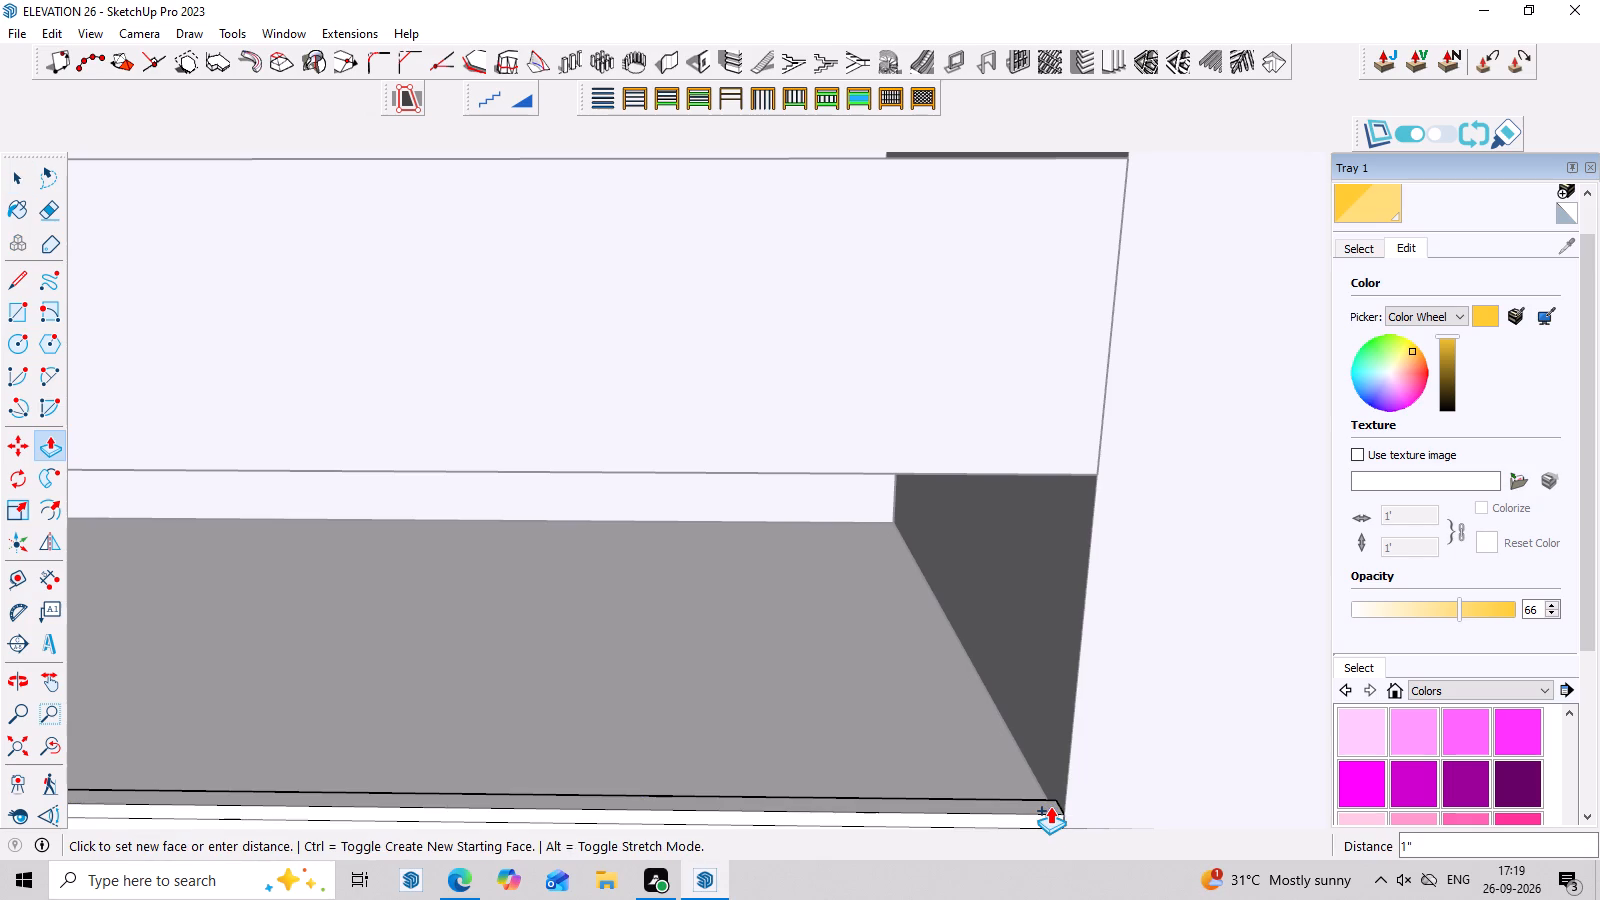
pyautogui.click(1050, 806)
pyautogui.scroll(-14, 977, 752)
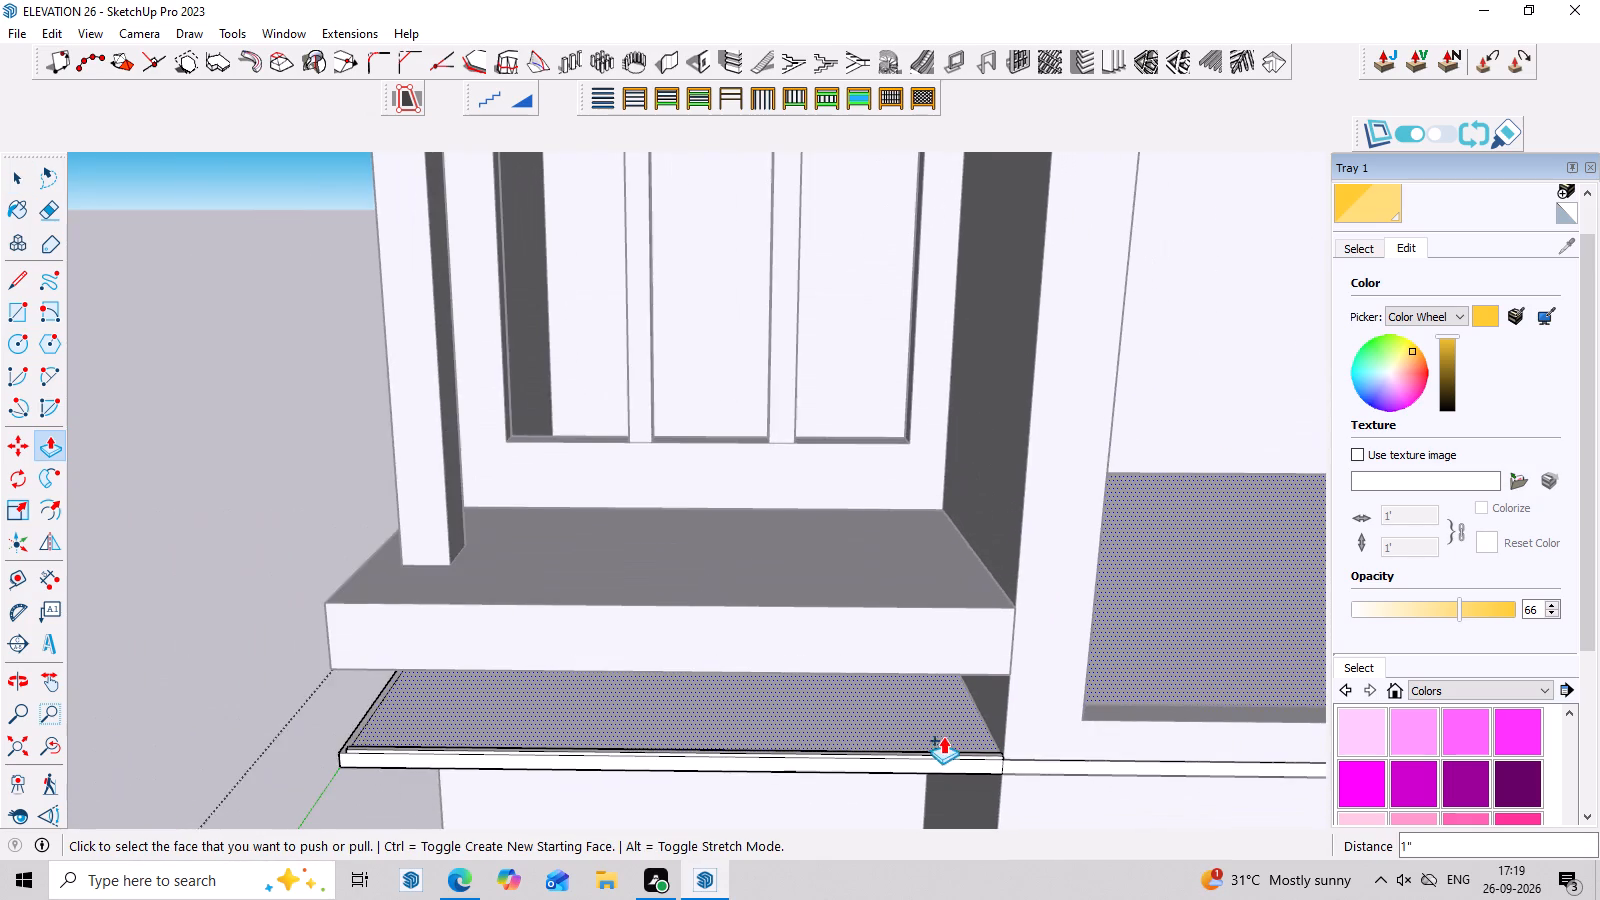
# Pull the narrow strip along the slab's outer side edge up 1", level with the front lip.
pyautogui.moveTo(941, 736); pyautogui.dragTo(1207, 702, button='middle')
pyautogui.scroll(10, 475, 806)
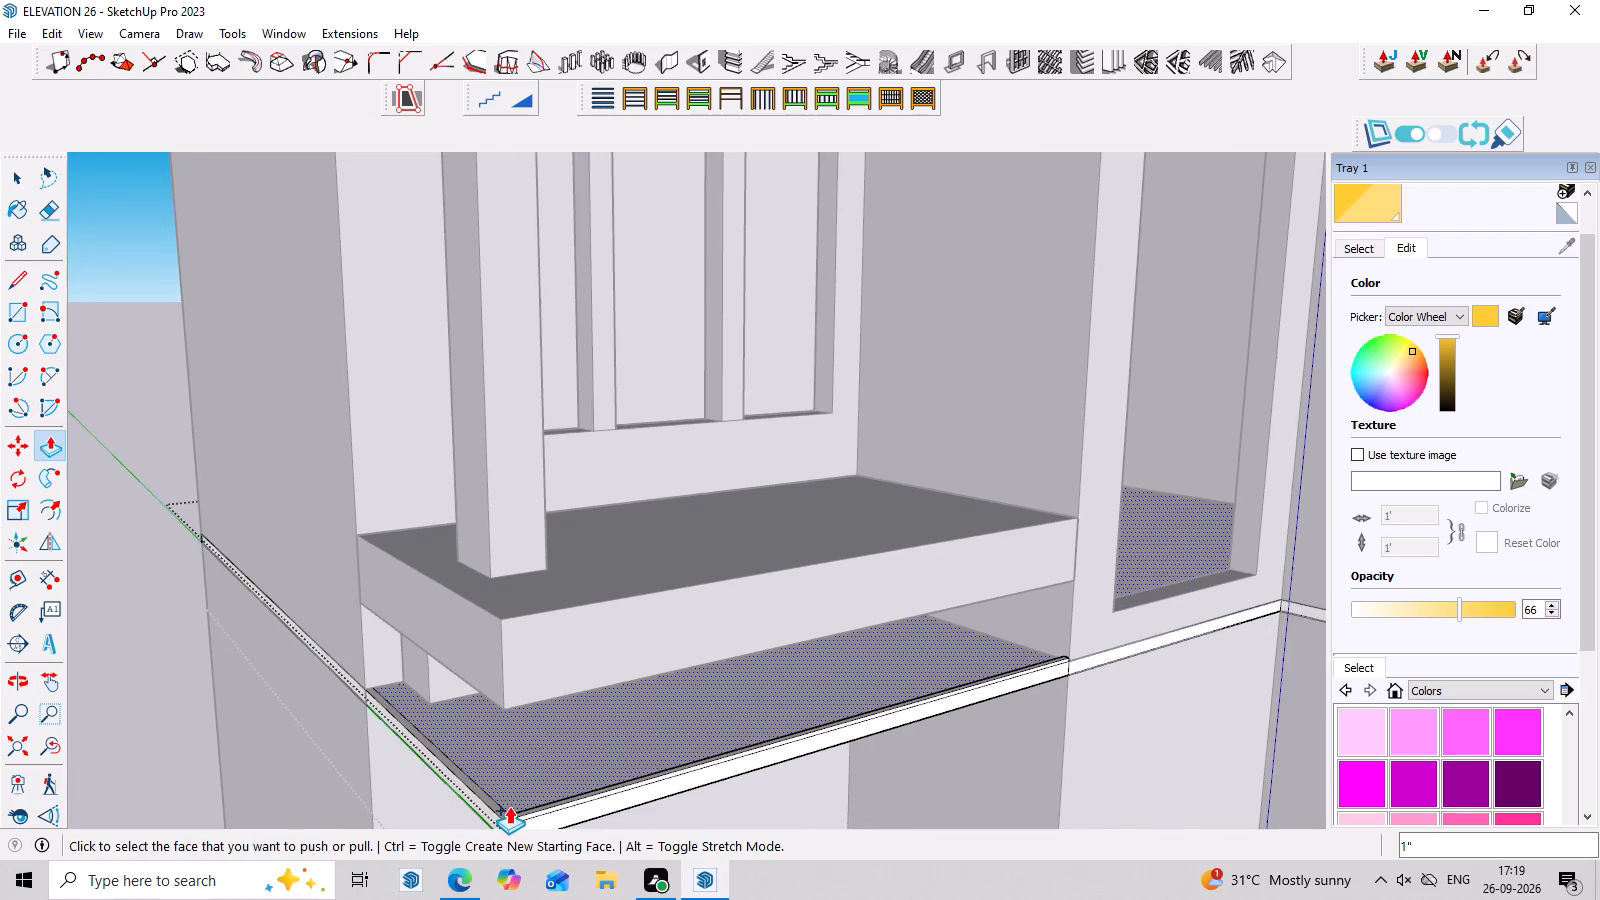
pyautogui.scroll(2, 509, 806)
pyautogui.moveTo(509, 806); pyautogui.dragTo(503, 837, button='middle')
pyautogui.scroll(1, 496, 789)
pyautogui.scroll(-7, 496, 757)
pyautogui.scroll(4, 488, 784)
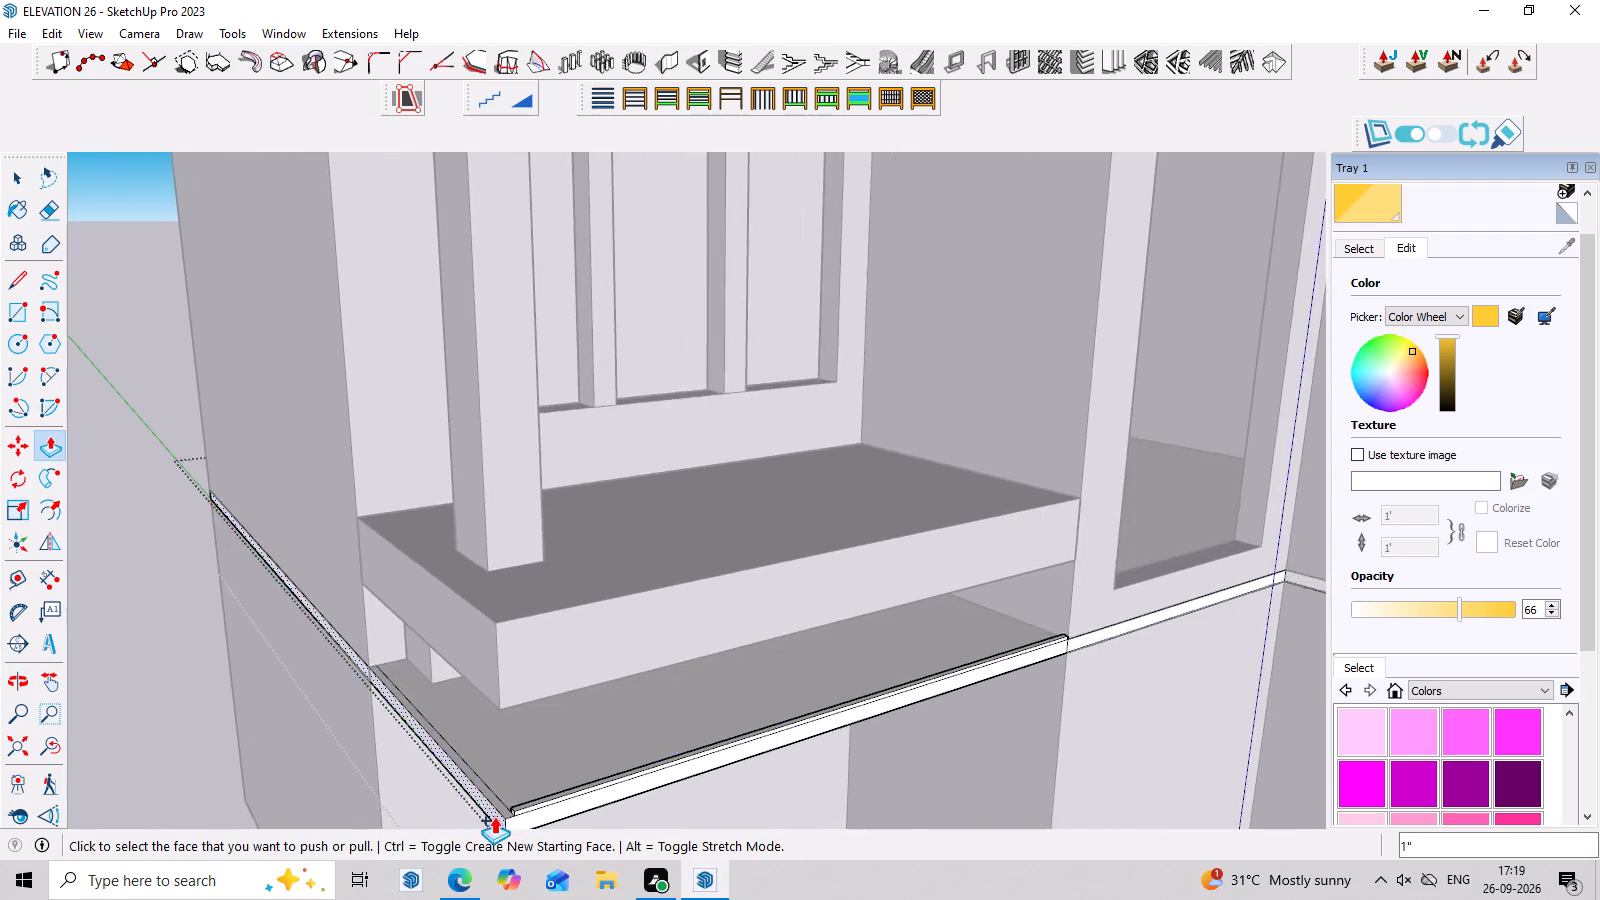
pyautogui.scroll(2, 494, 816)
pyautogui.click(505, 802)
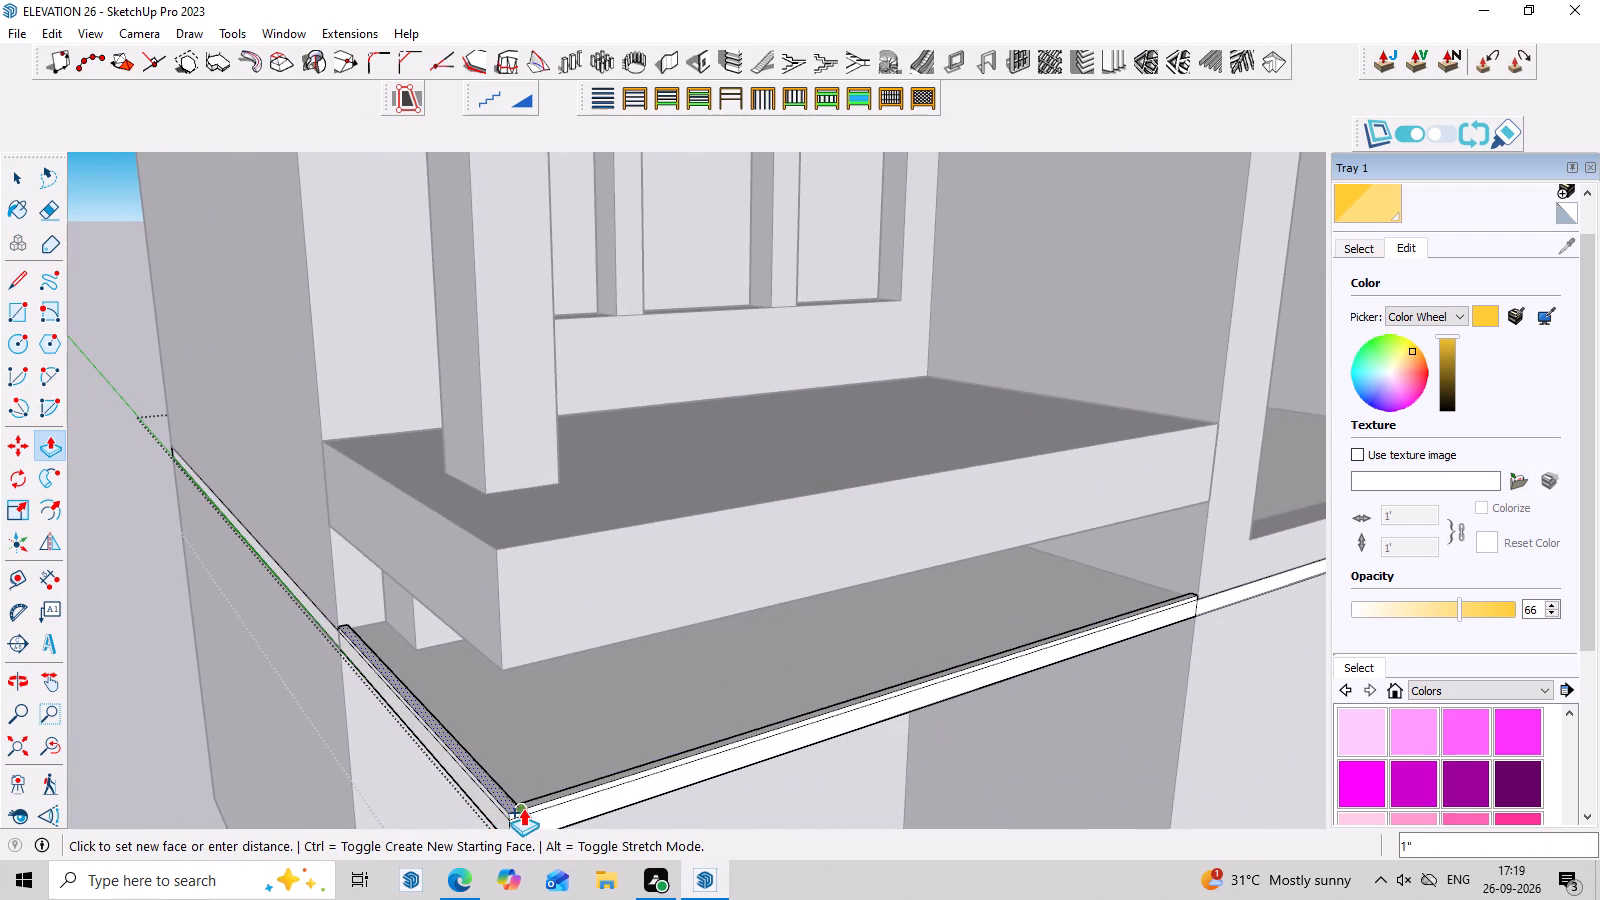
pyautogui.click(523, 808)
pyautogui.moveTo(542, 809); pyautogui.dragTo(502, 816, button='middle')
pyautogui.scroll(4, 499, 816)
pyautogui.press('space')
pyautogui.press('space')
# Delete the short vertical seam line on the lip's front face at the slab's outer corner.
pyautogui.scroll(2, 489, 809)
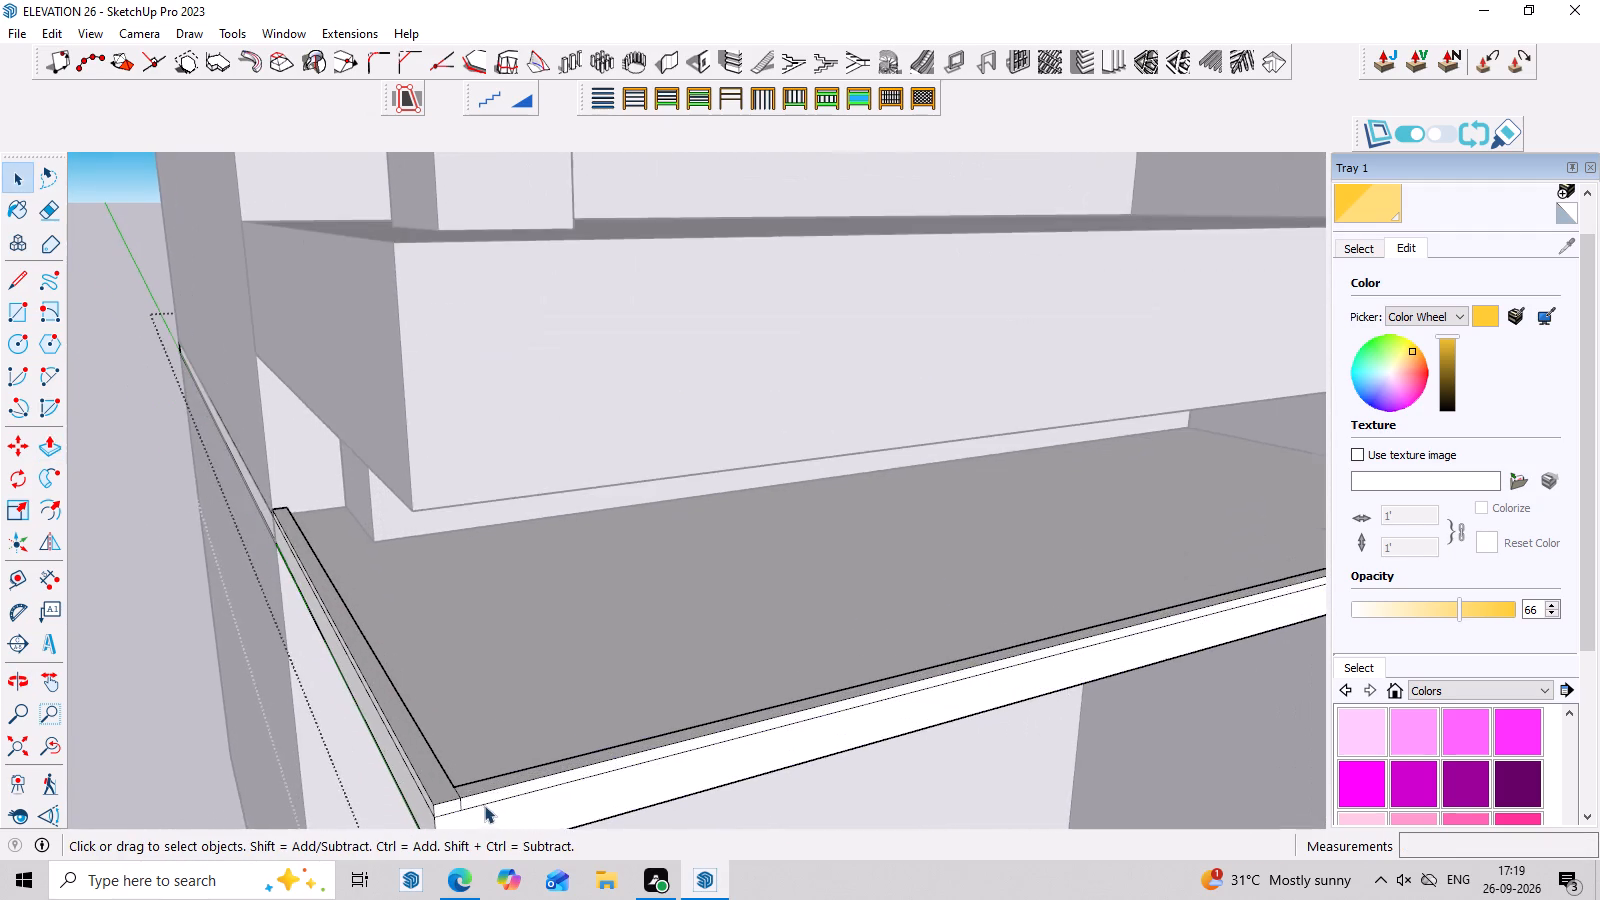
pyautogui.scroll(3, 484, 805)
pyautogui.moveTo(467, 774); pyautogui.dragTo(410, 697, button='middle')
pyautogui.scroll(3, 403, 701)
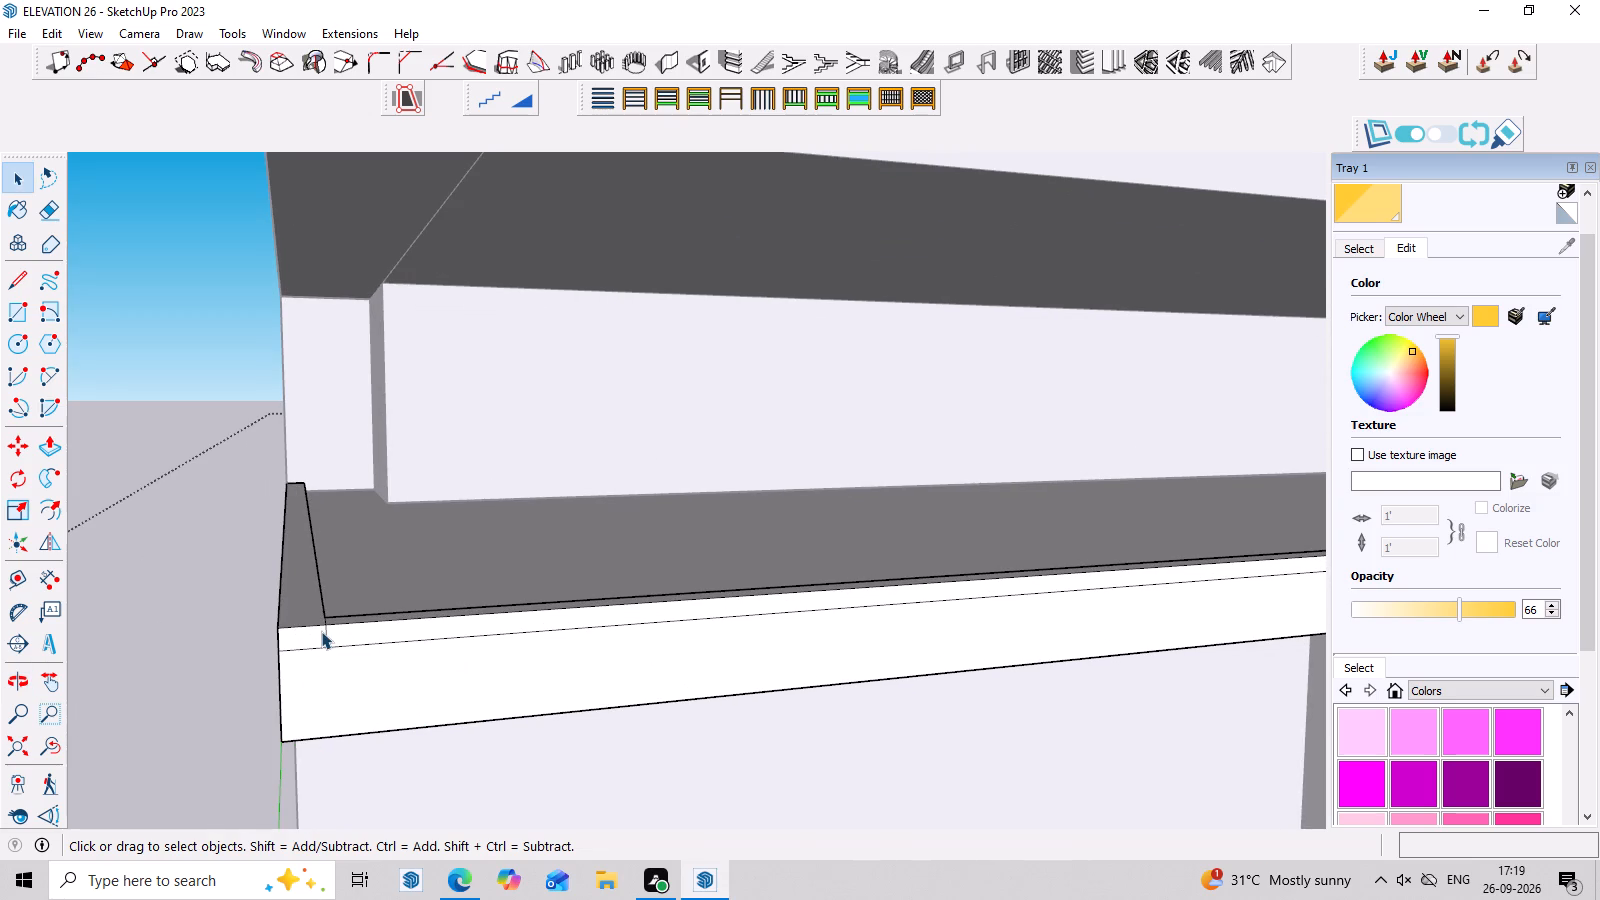
pyautogui.click(326, 628)
pyautogui.click(326, 634)
pyautogui.press('Delete')
pyautogui.moveTo(334, 622); pyautogui.dragTo(328, 678, button='middle')
pyautogui.scroll(5, 340, 606)
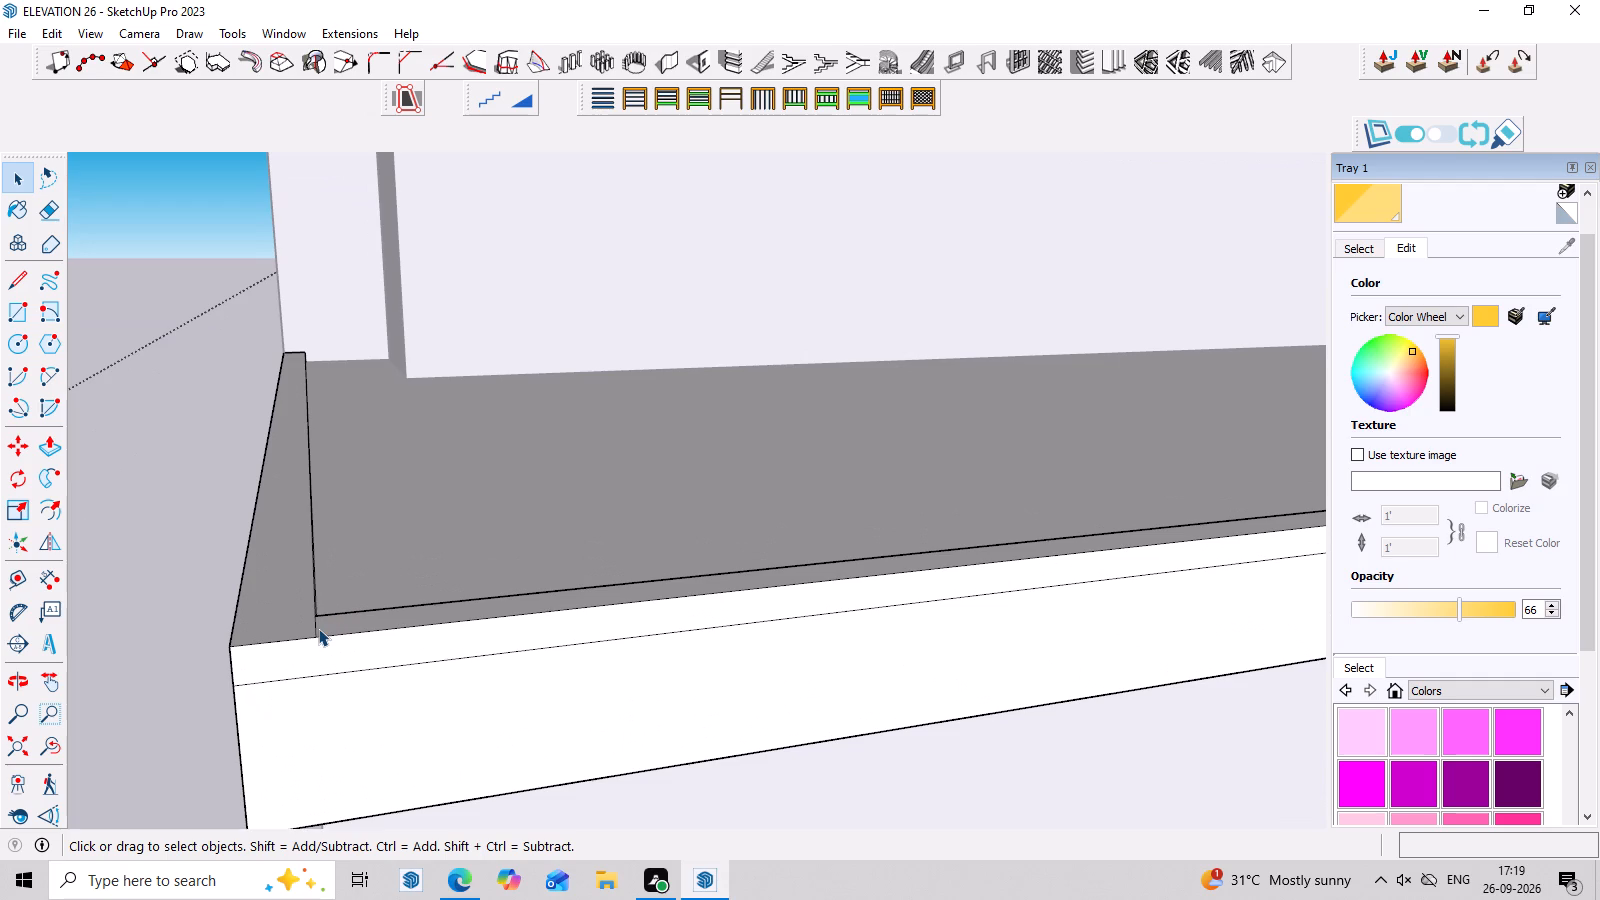
# Delete the short seam line across the lip's top face at the slab's outer corner.
pyautogui.click(318, 628)
pyautogui.press('Delete')
# Pull the front face of the slab's raised lip outward 4" so it overhangs the slab's front edge.
pyautogui.scroll(-2, 369, 648)
pyautogui.moveTo(369, 648); pyautogui.dragTo(267, 685, button='middle')
pyautogui.scroll(-4, 266, 659)
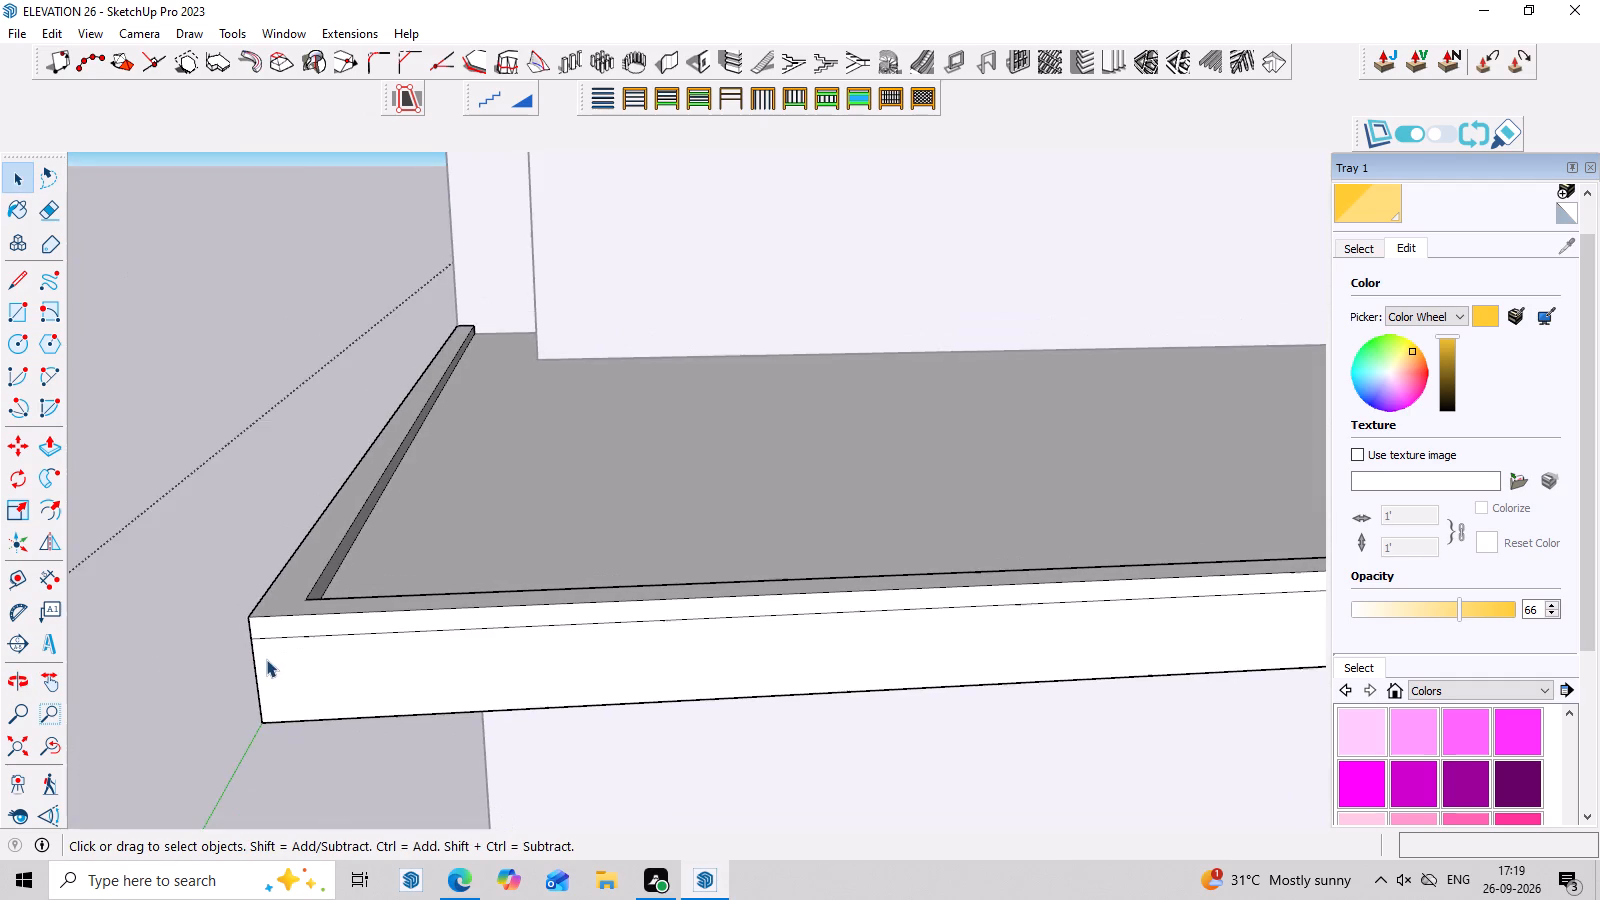
pyautogui.scroll(-14, 422, 631)
pyautogui.moveTo(372, 594); pyautogui.dragTo(656, 586, button='middle')
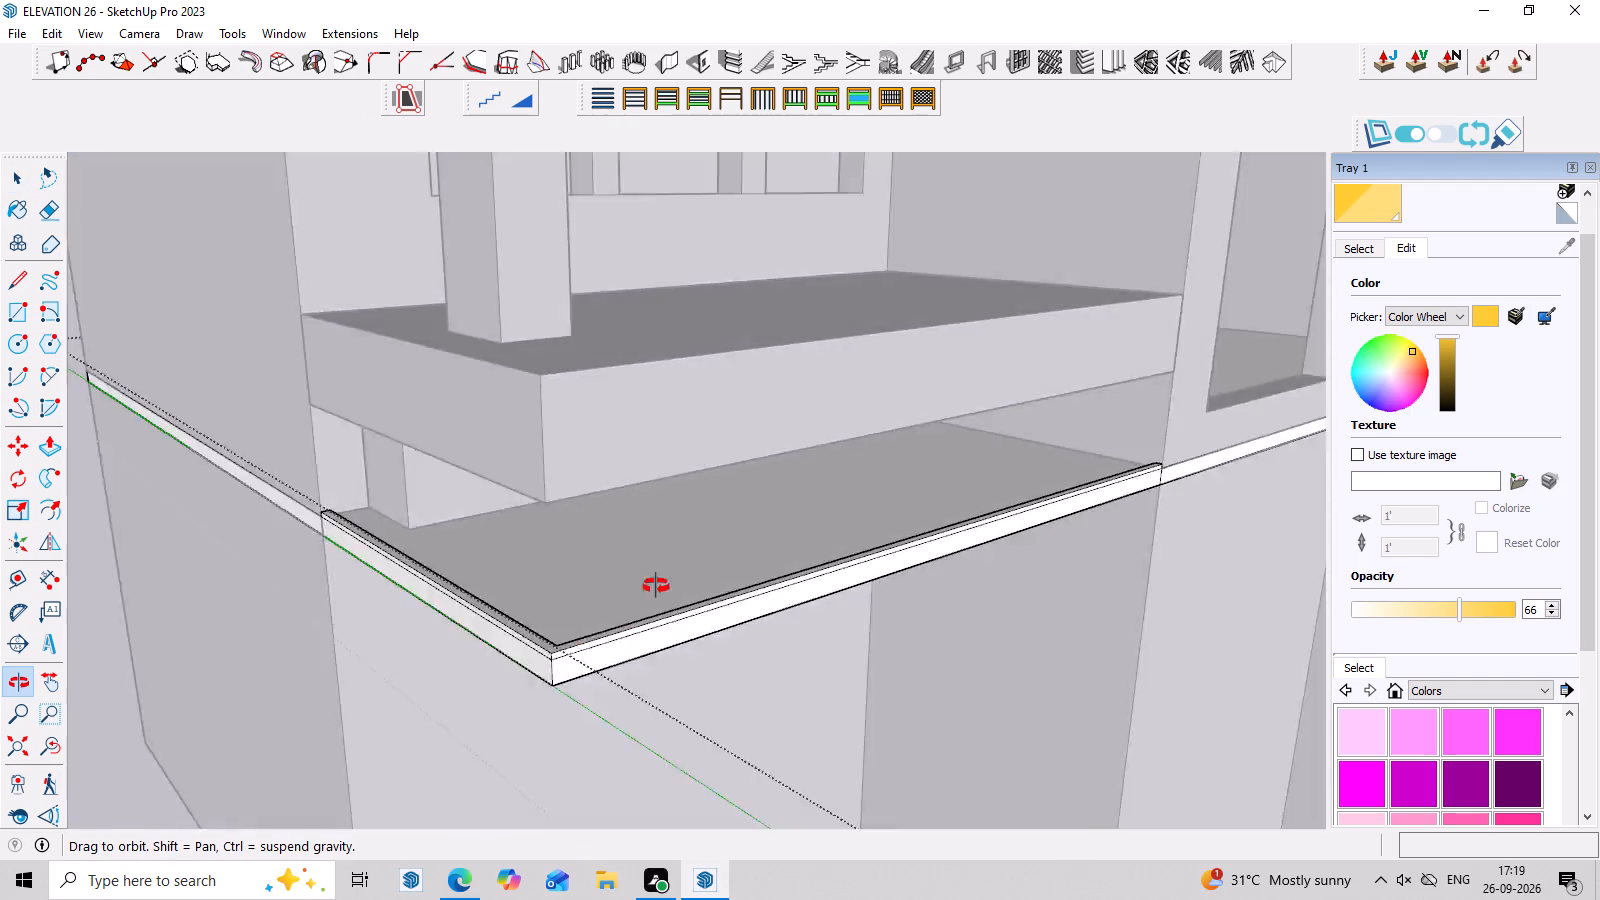
pyautogui.moveTo(656, 586); pyautogui.dragTo(505, 508, button='middle')
pyautogui.scroll(3, 484, 540)
pyautogui.moveTo(394, 565); pyautogui.dragTo(355, 632, button='middle')
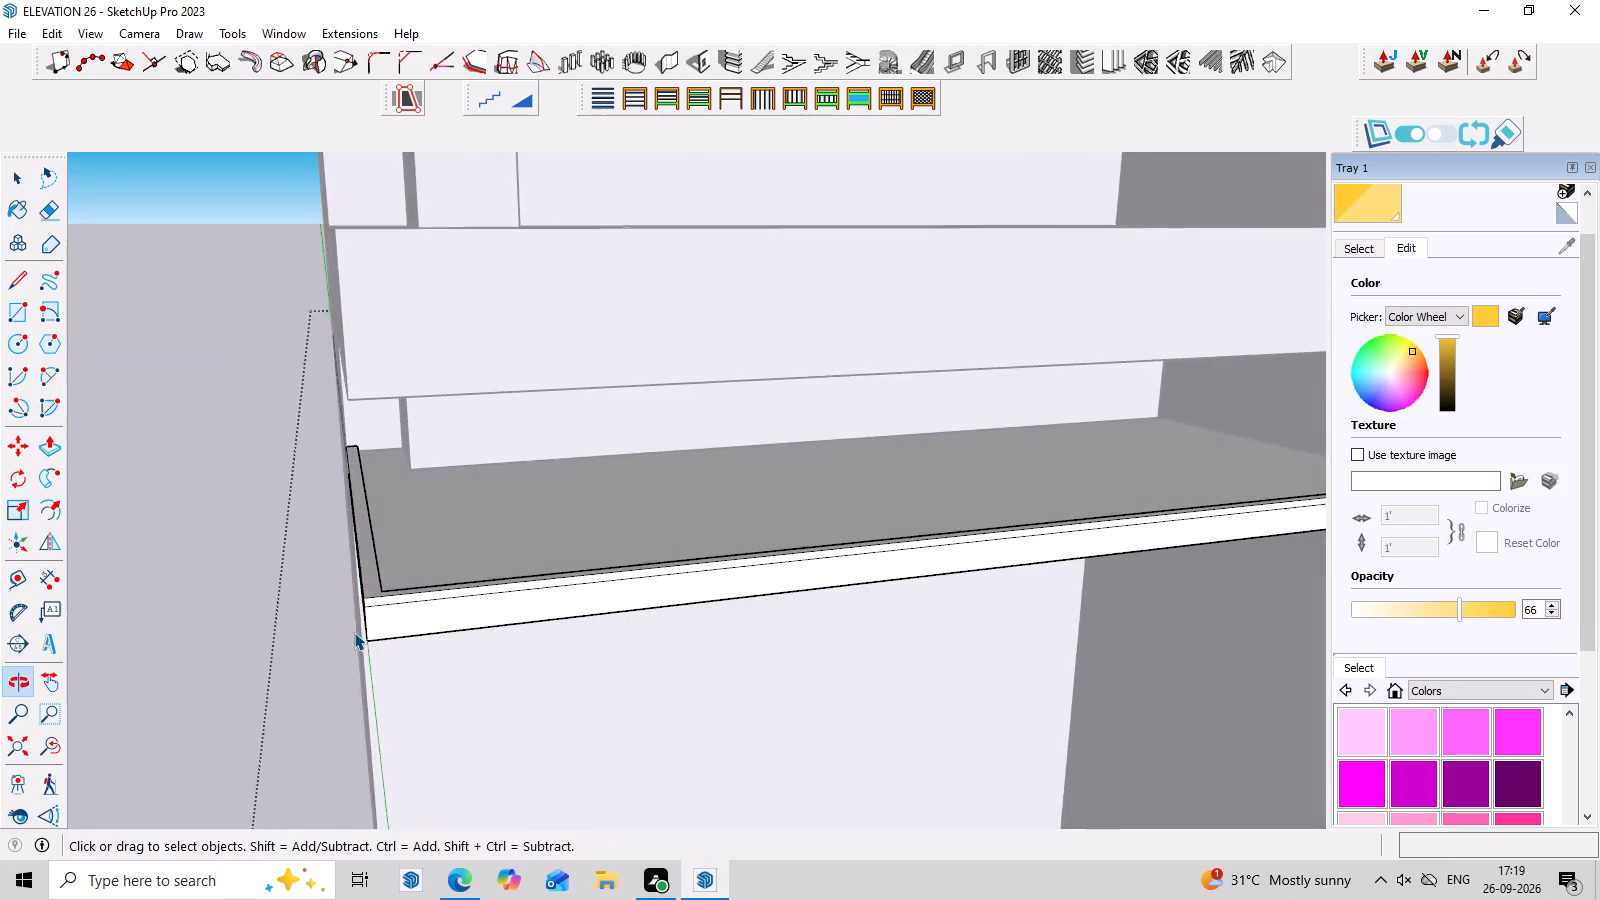
pyautogui.scroll(4, 393, 606)
pyautogui.click(399, 598)
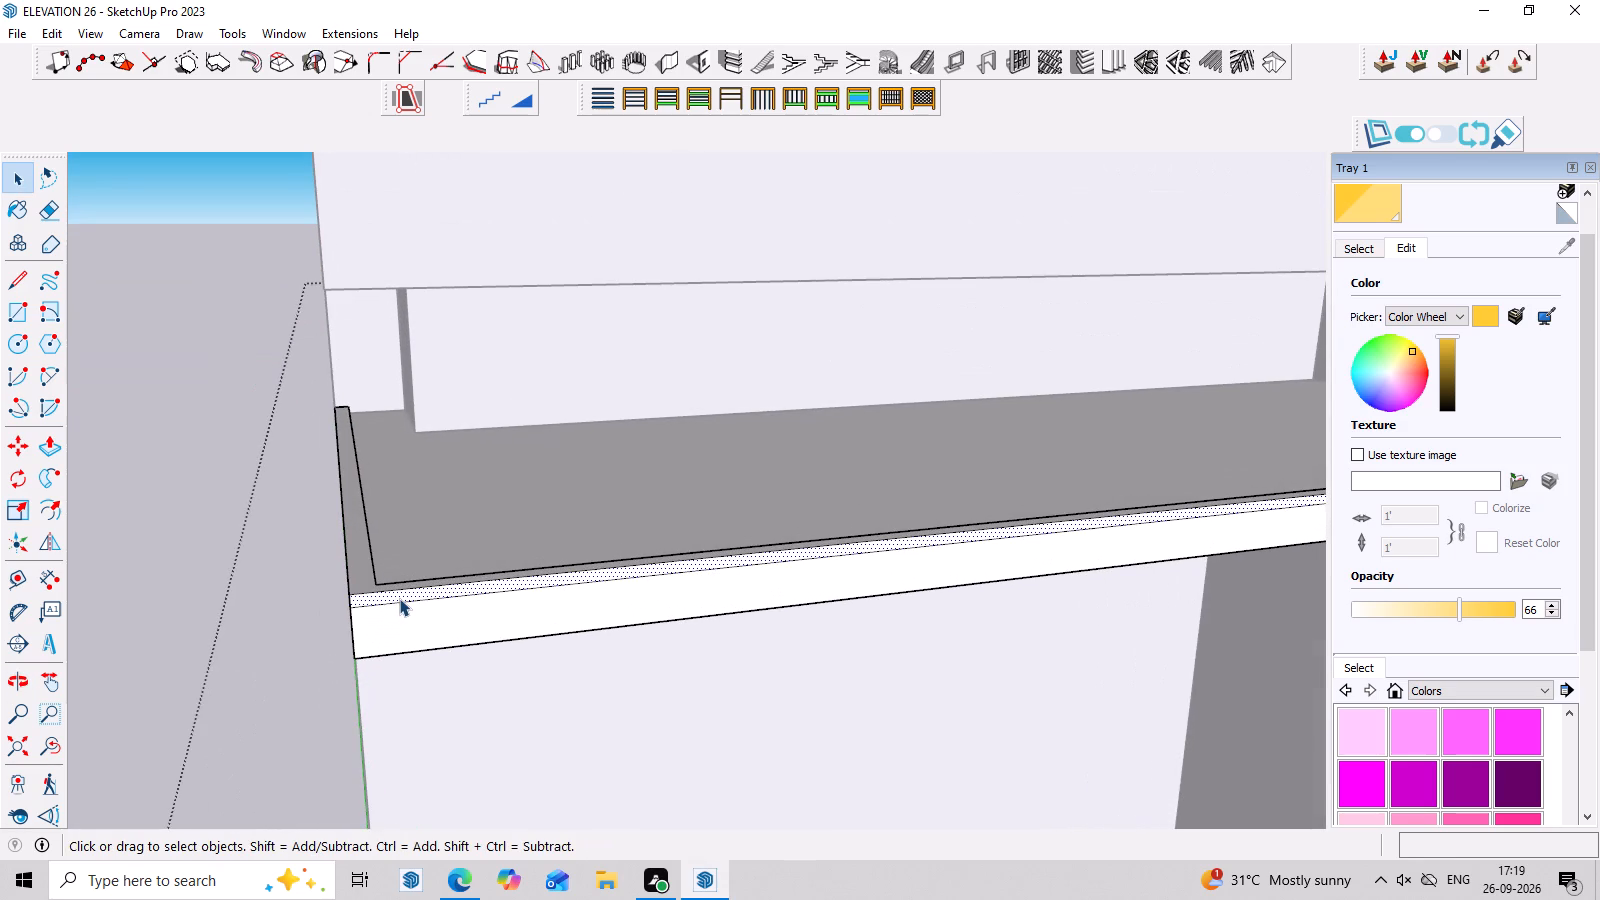
pyautogui.press('p')
pyautogui.click(399, 598)
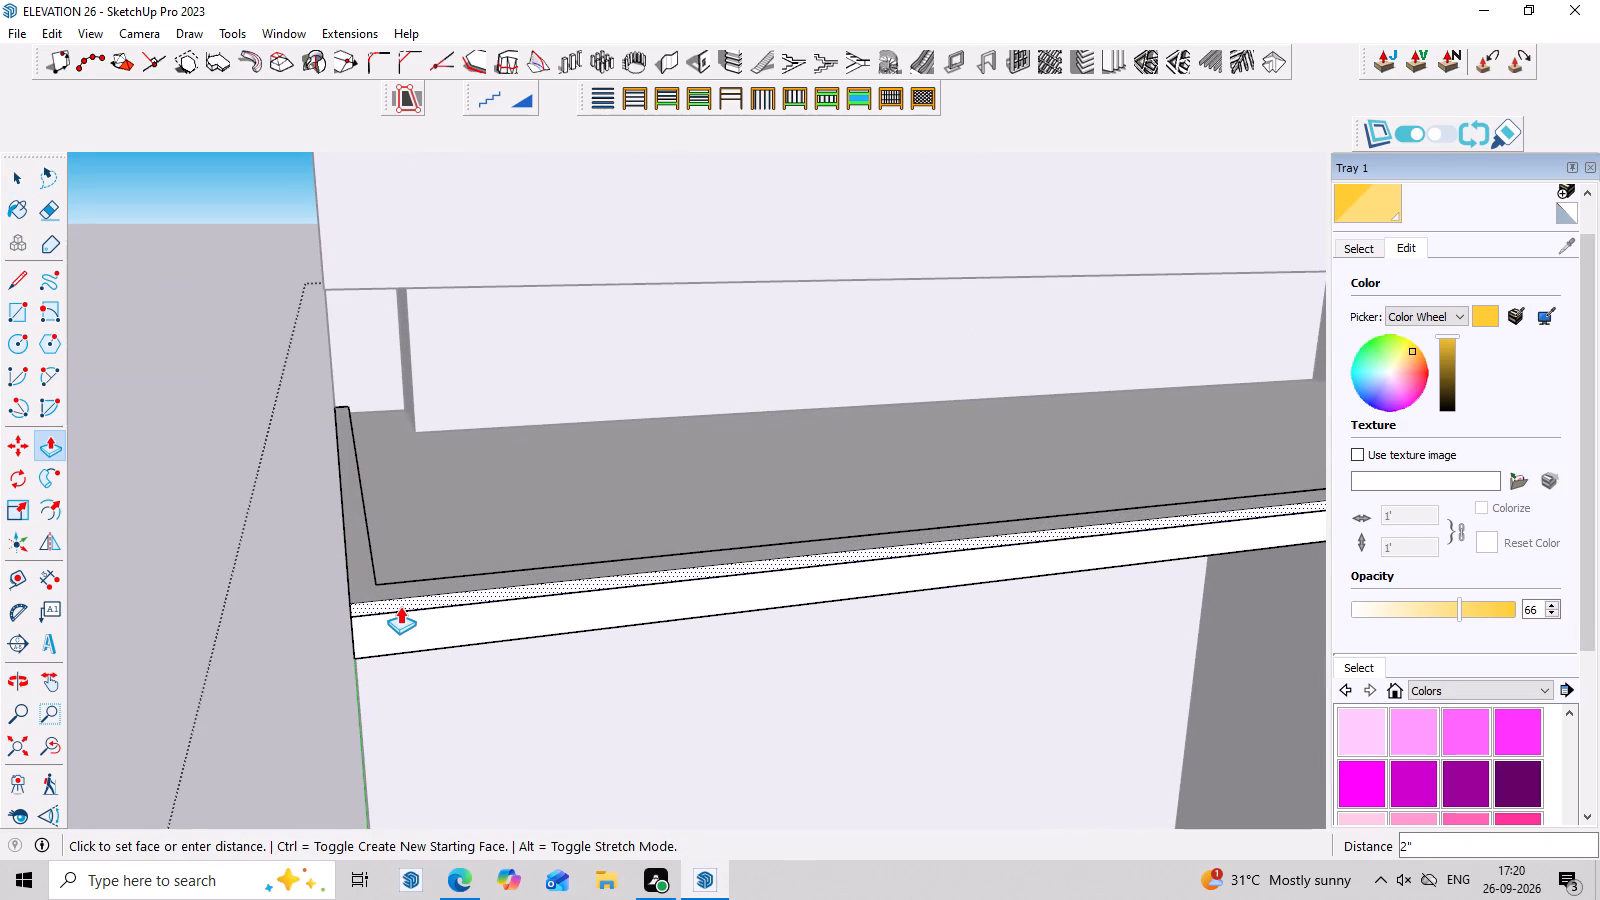
pyautogui.click(401, 617)
# Pull the lip's outer side face outward 4" so it overhangs the slab's side edge.
pyautogui.moveTo(316, 584); pyautogui.dragTo(548, 608, button='middle')
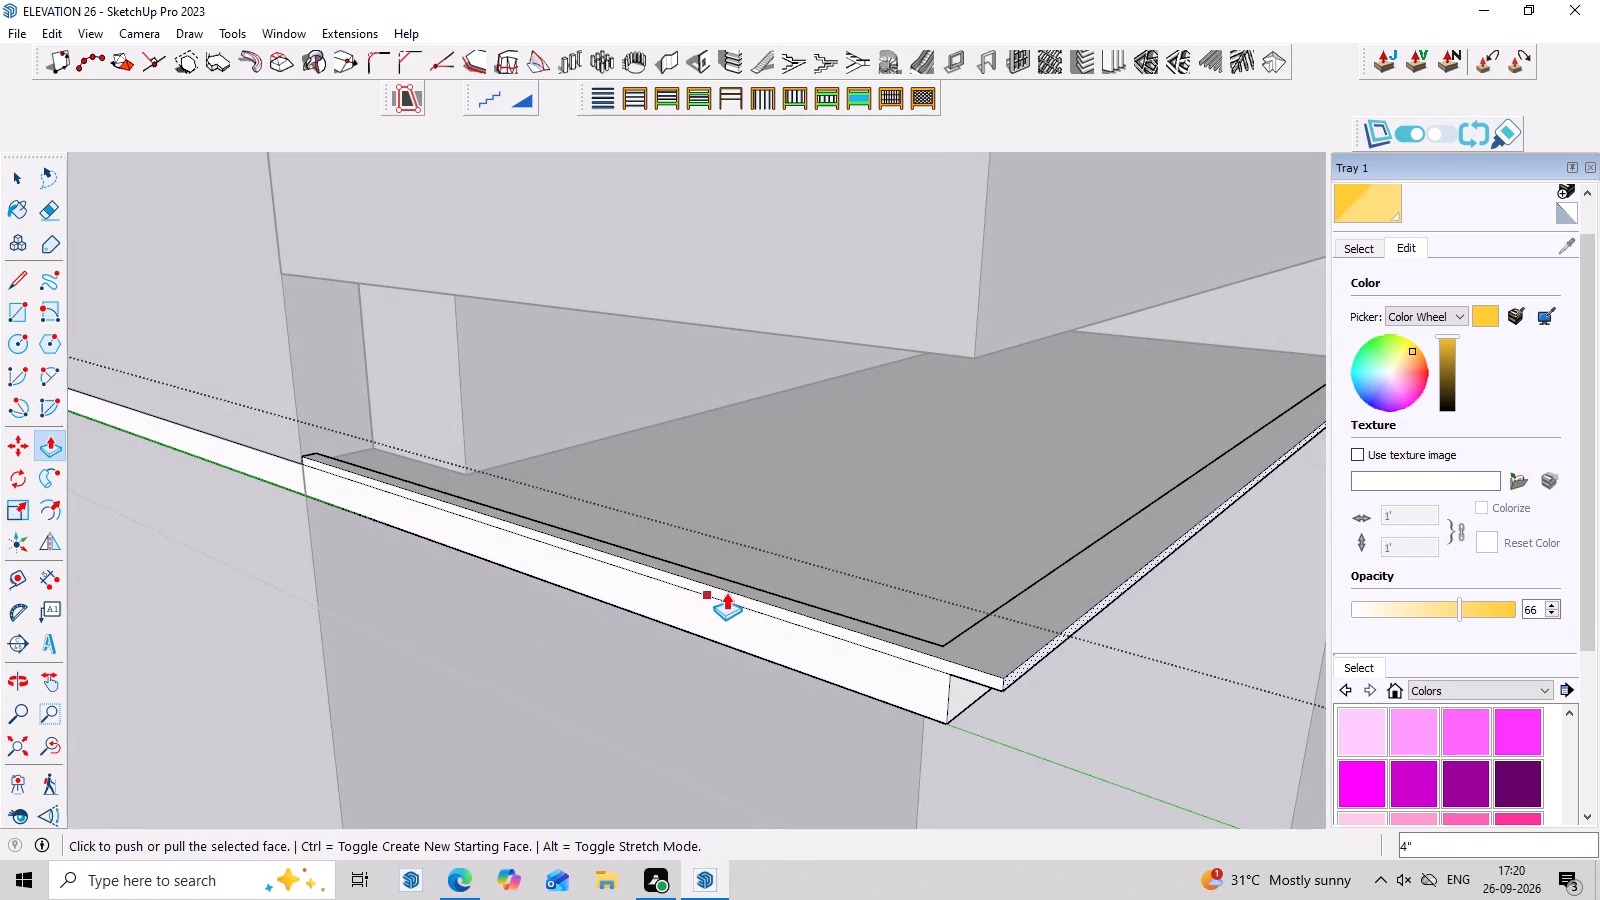
pyautogui.press('space')
pyautogui.scroll(3, 921, 650)
pyautogui.click(924, 660)
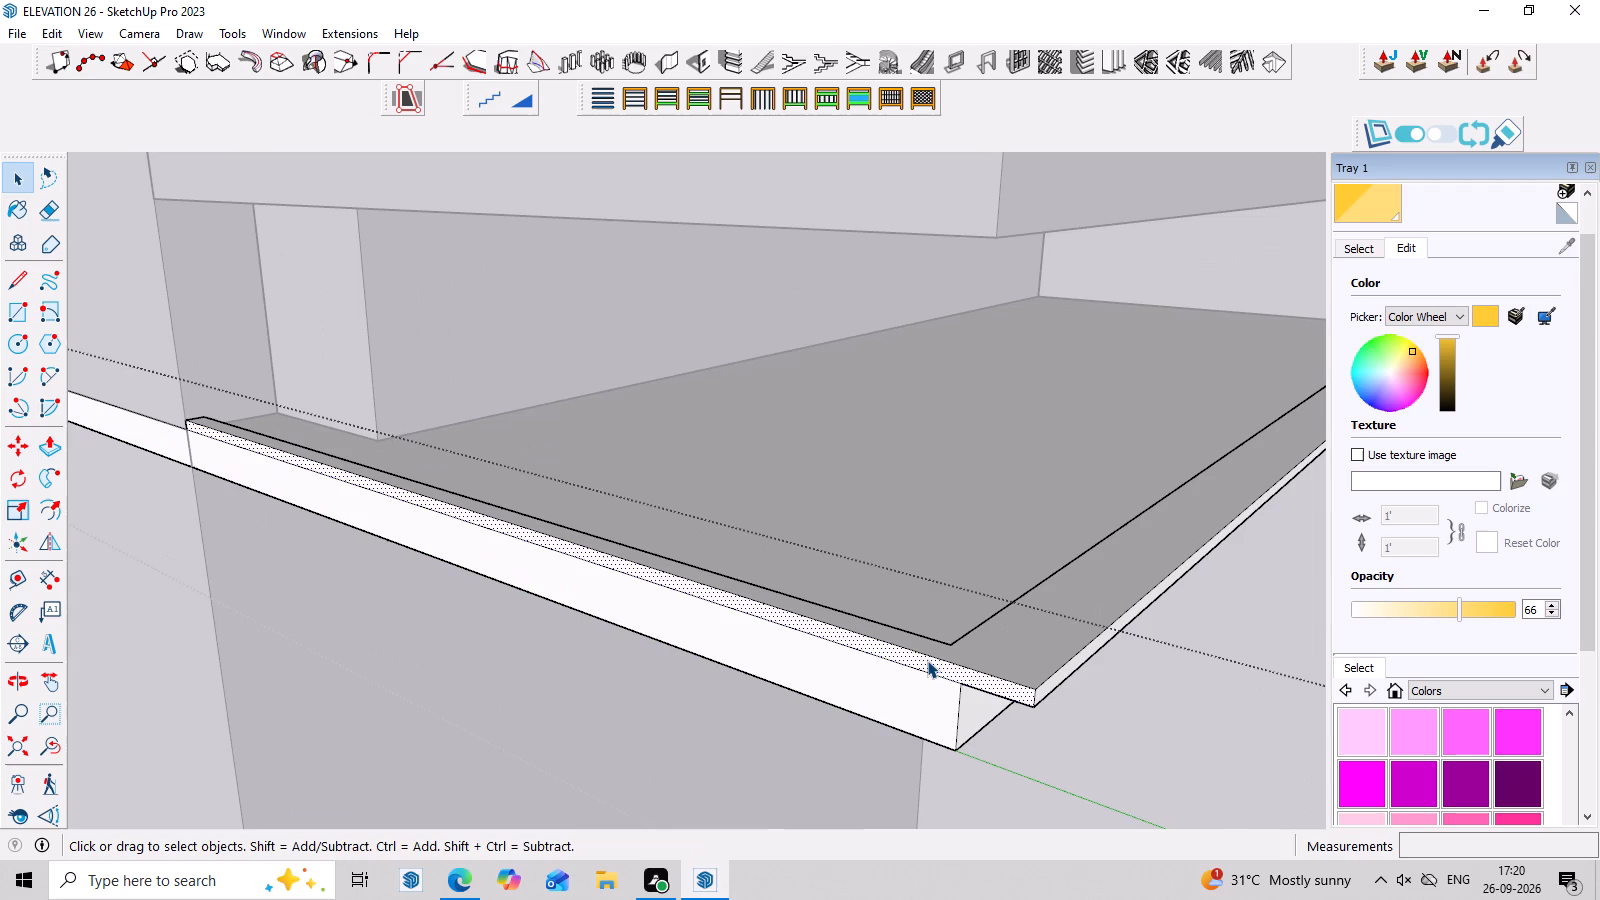
pyautogui.press('p')
pyautogui.click(927, 660)
pyautogui.click(882, 673)
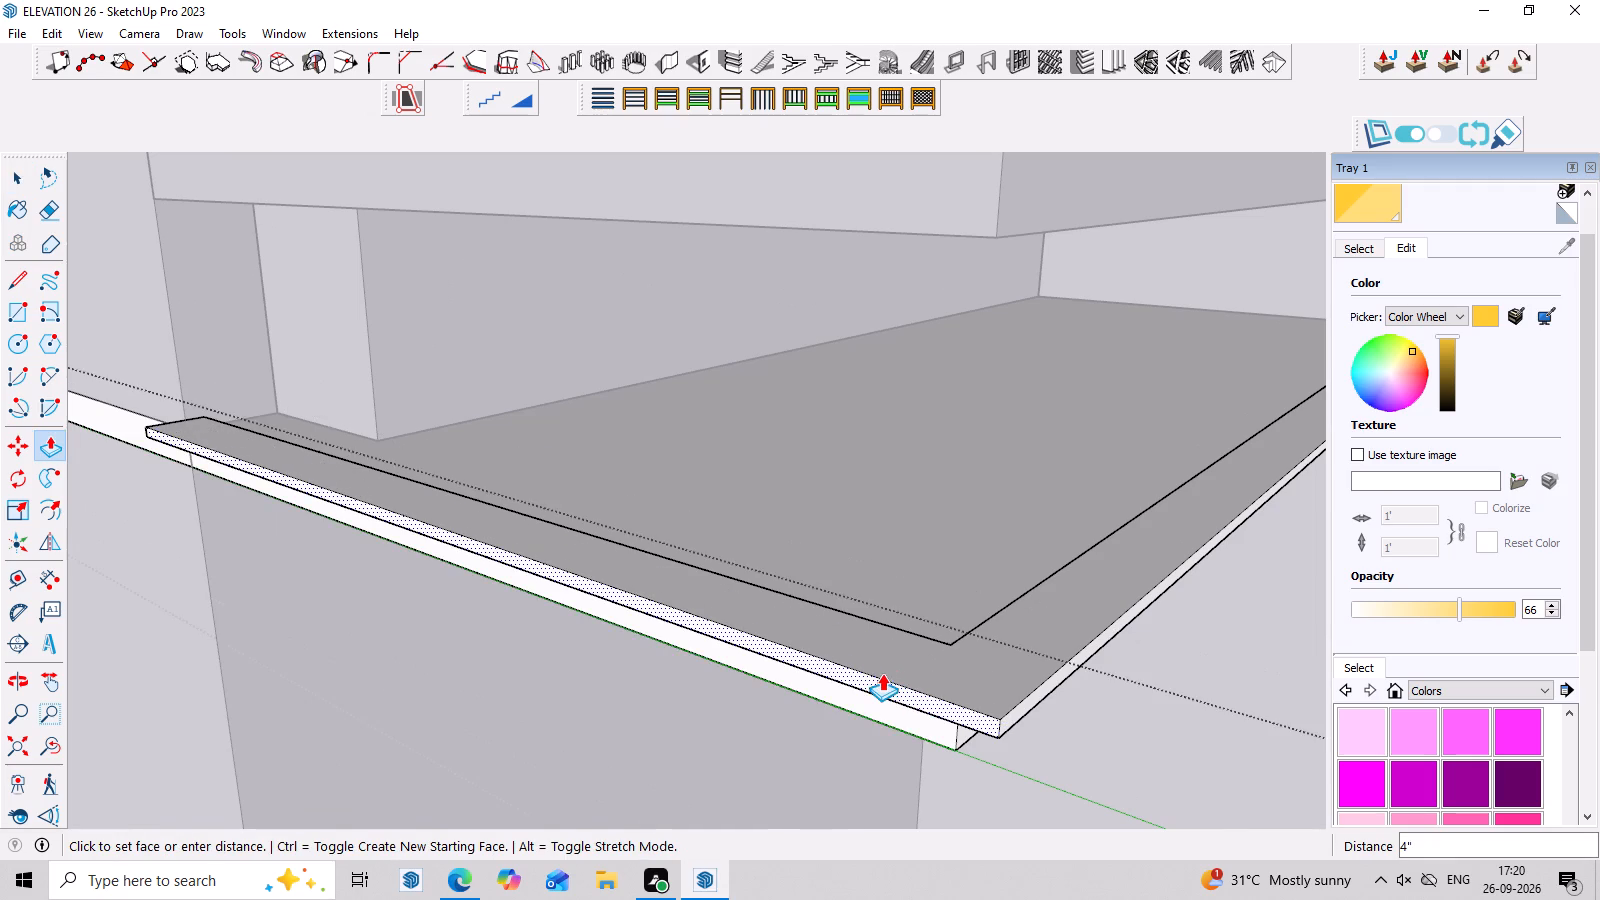
# Push the lip's overhanging outer side face back in by 3".
pyautogui.scroll(-15, 651, 620)
pyautogui.moveTo(520, 730); pyautogui.dragTo(280, 485, button='middle')
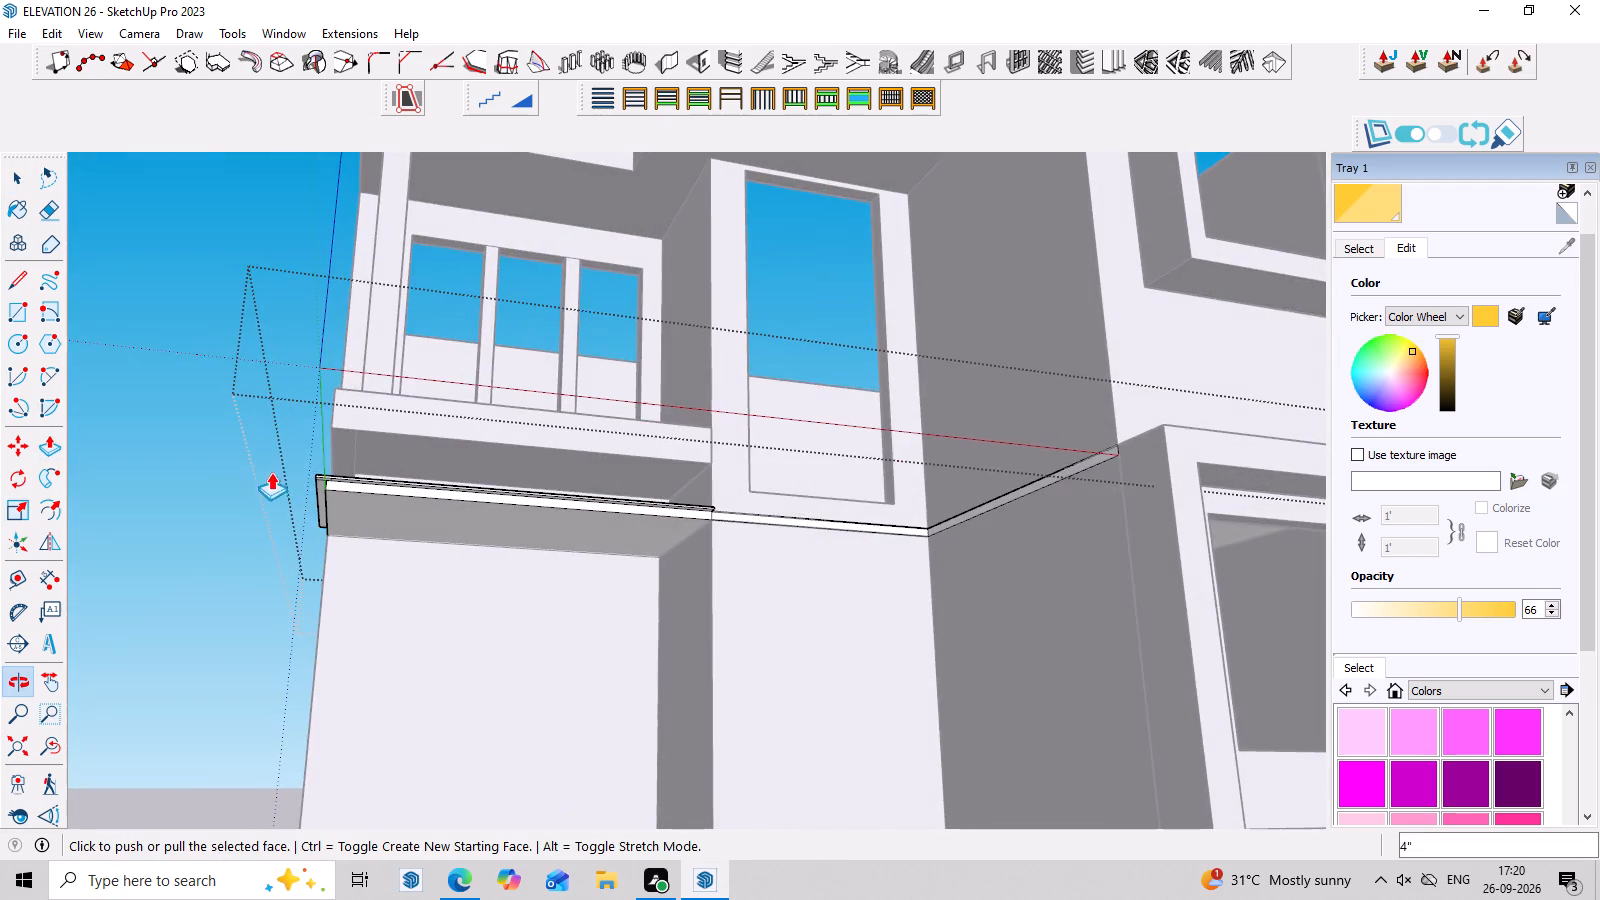
pyautogui.scroll(-3, 248, 447)
pyautogui.moveTo(455, 545); pyautogui.dragTo(466, 820, button='middle')
pyautogui.scroll(3, 194, 564)
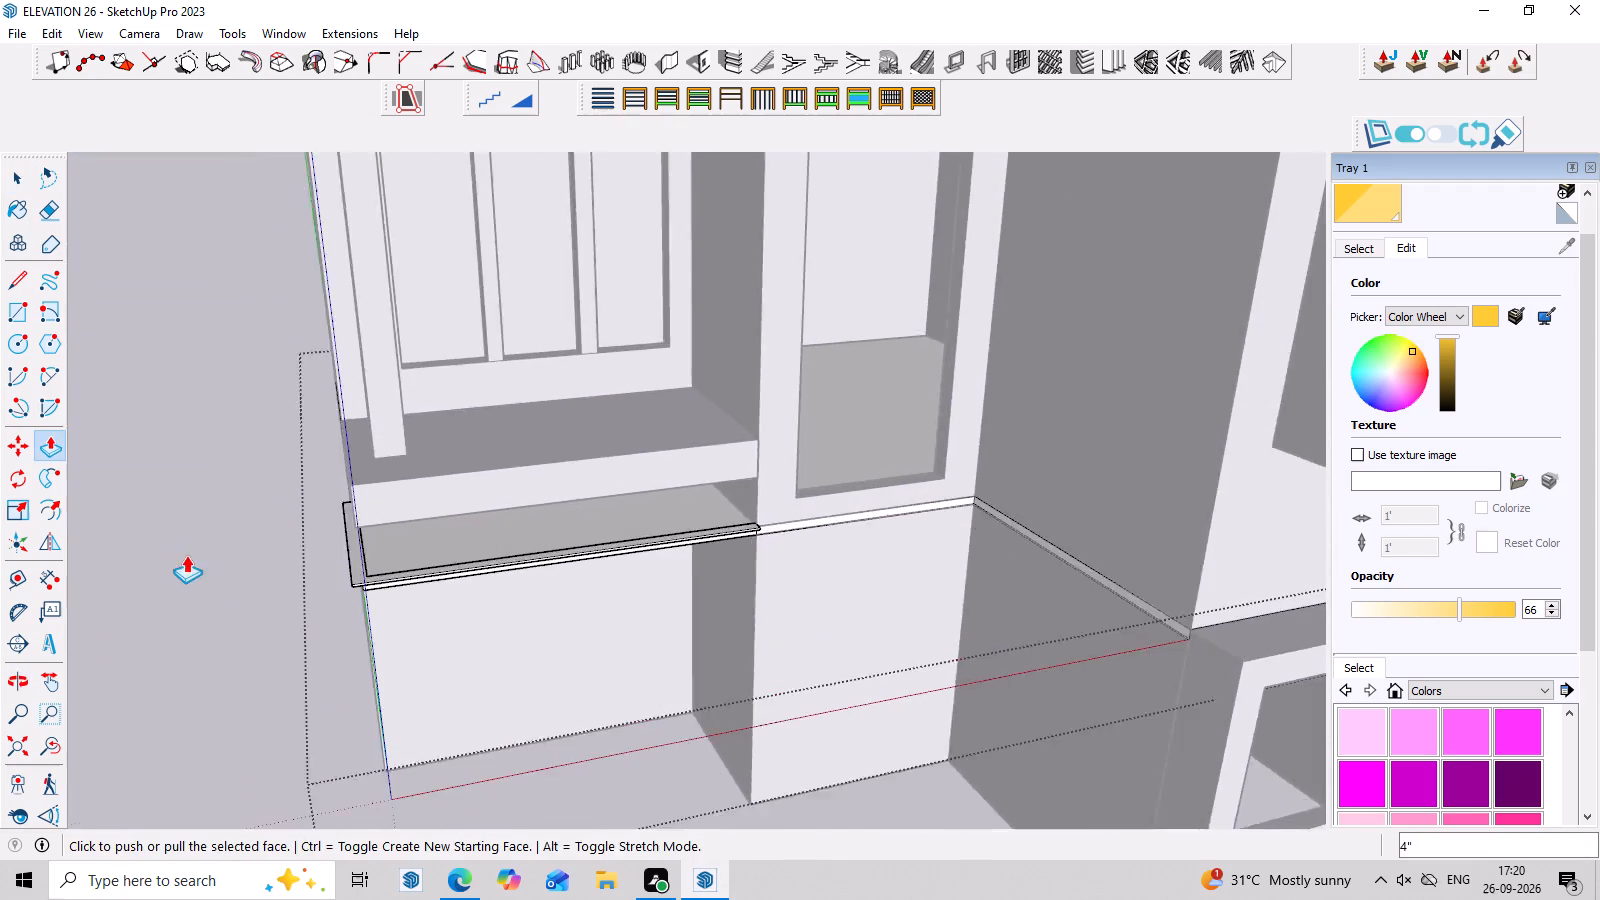
pyautogui.moveTo(194, 565); pyautogui.dragTo(725, 636, button='middle')
pyautogui.scroll(2, 733, 619)
pyautogui.moveTo(733, 619); pyautogui.dragTo(721, 406, button='middle')
pyautogui.scroll(-4, 715, 445)
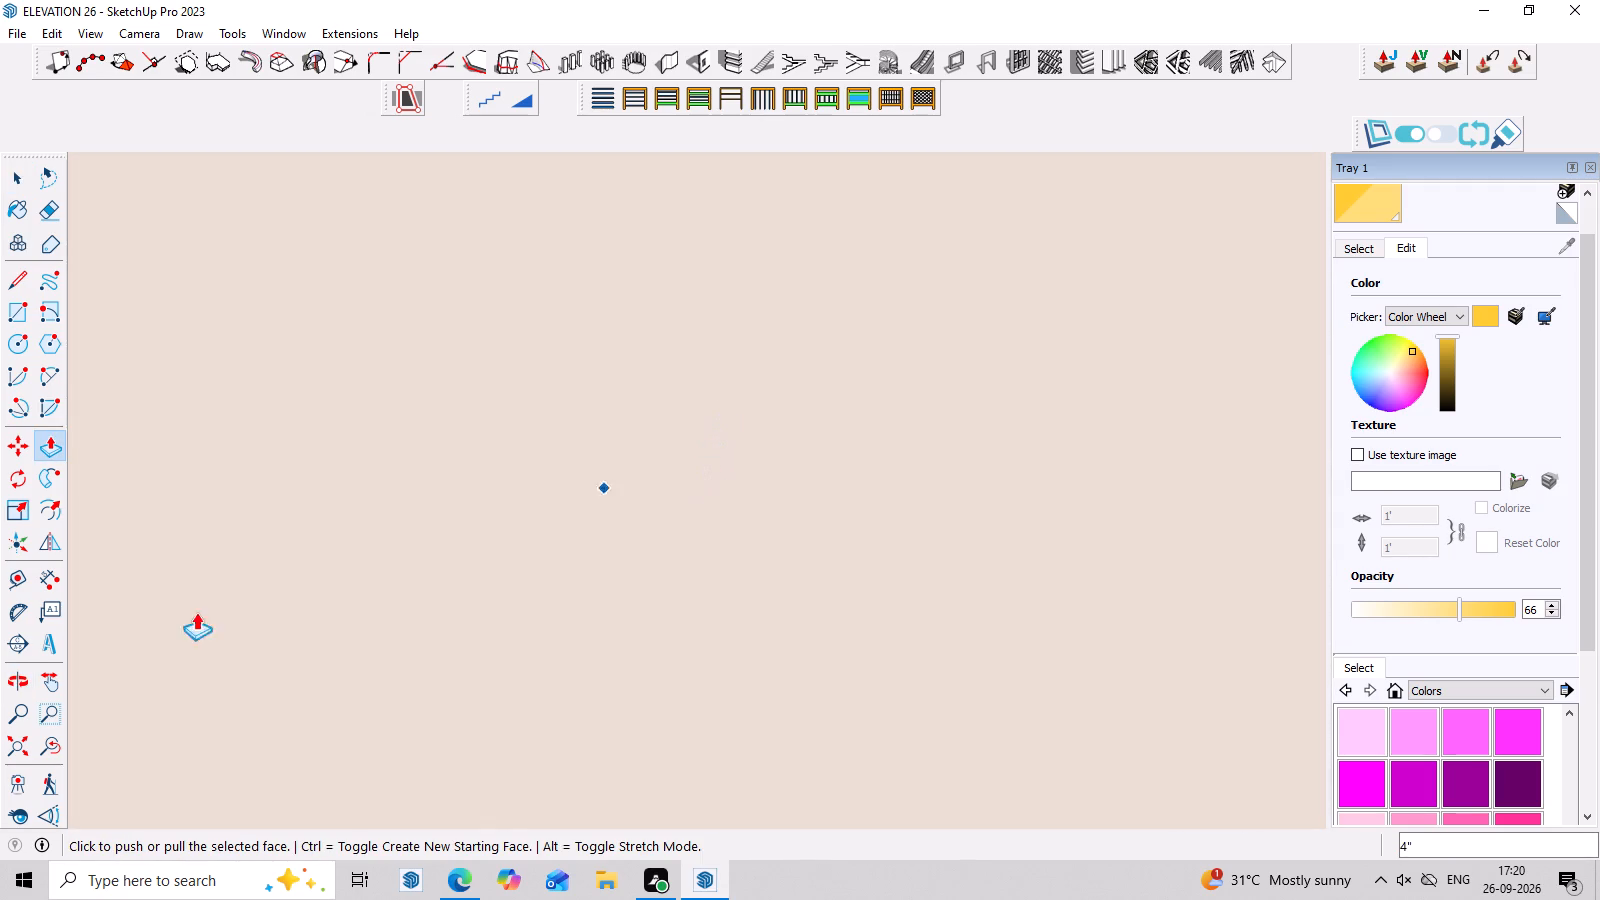
pyautogui.click(29, 751)
pyautogui.scroll(-3, 321, 665)
pyautogui.moveTo(596, 588); pyautogui.dragTo(257, 634, button='middle')
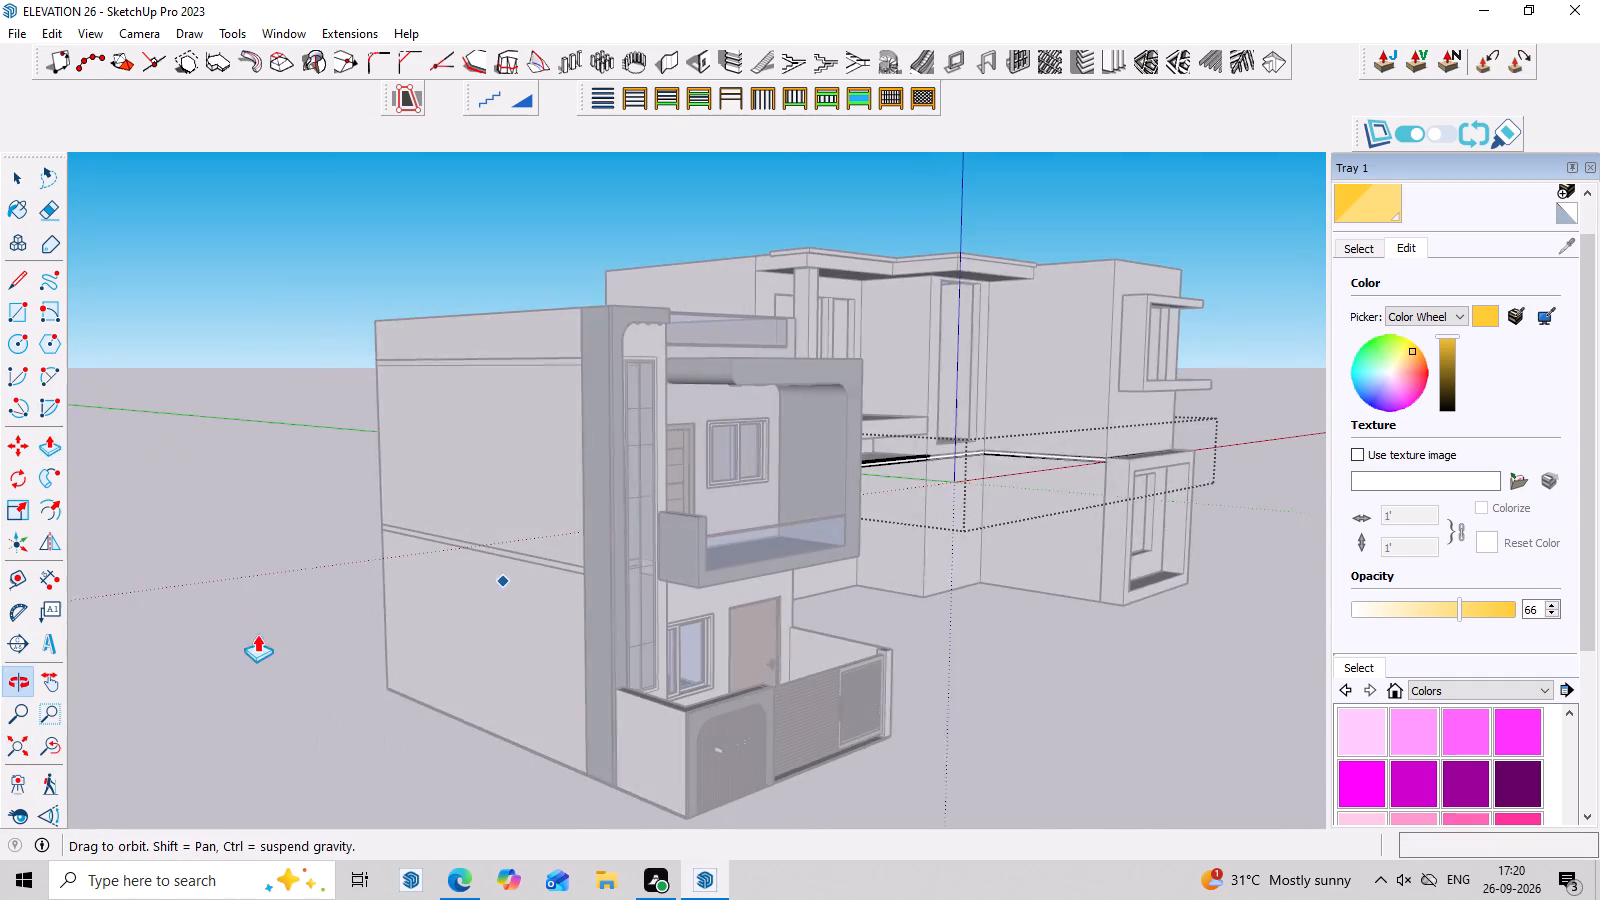
pyautogui.moveTo(257, 634); pyautogui.dragTo(257, 633, button='middle')
pyautogui.scroll(2, 876, 605)
pyautogui.scroll(-2, 940, 589)
pyautogui.scroll(6, 1049, 456)
pyautogui.moveTo(996, 455); pyautogui.dragTo(1025, 530, button='middle')
pyautogui.scroll(4, 418, 333)
pyautogui.scroll(6, 639, 375)
pyautogui.scroll(2, 500, 411)
pyautogui.moveTo(499, 403); pyautogui.dragTo(517, 478, button='middle')
pyautogui.scroll(4, 520, 479)
pyautogui.moveTo(321, 413); pyautogui.dragTo(552, 417, button='middle')
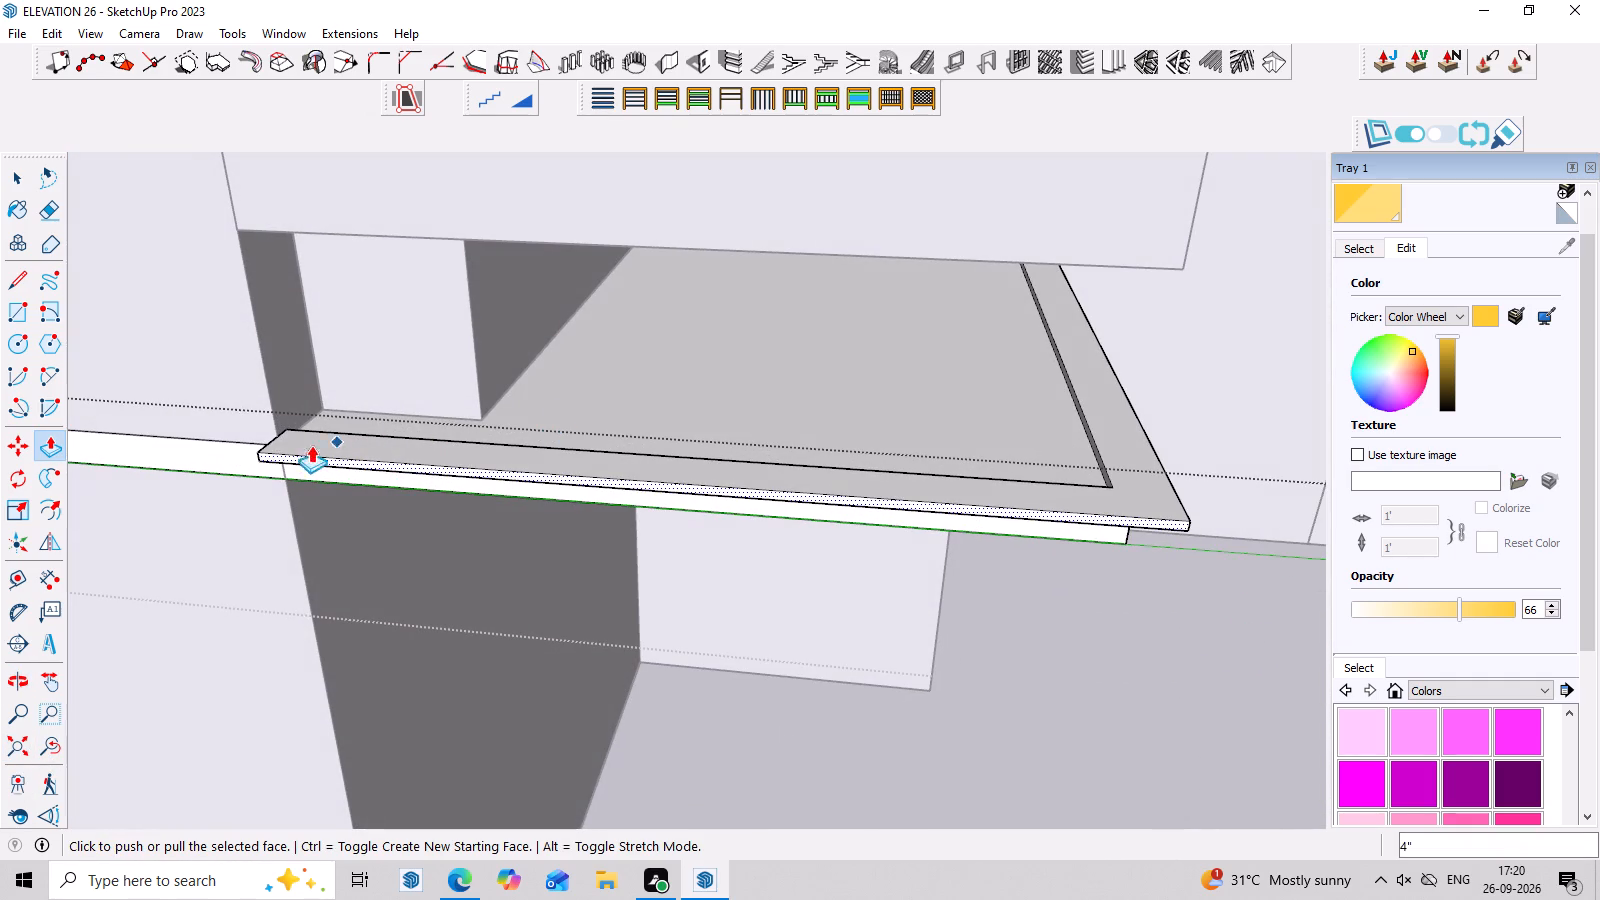
pyautogui.click(282, 460)
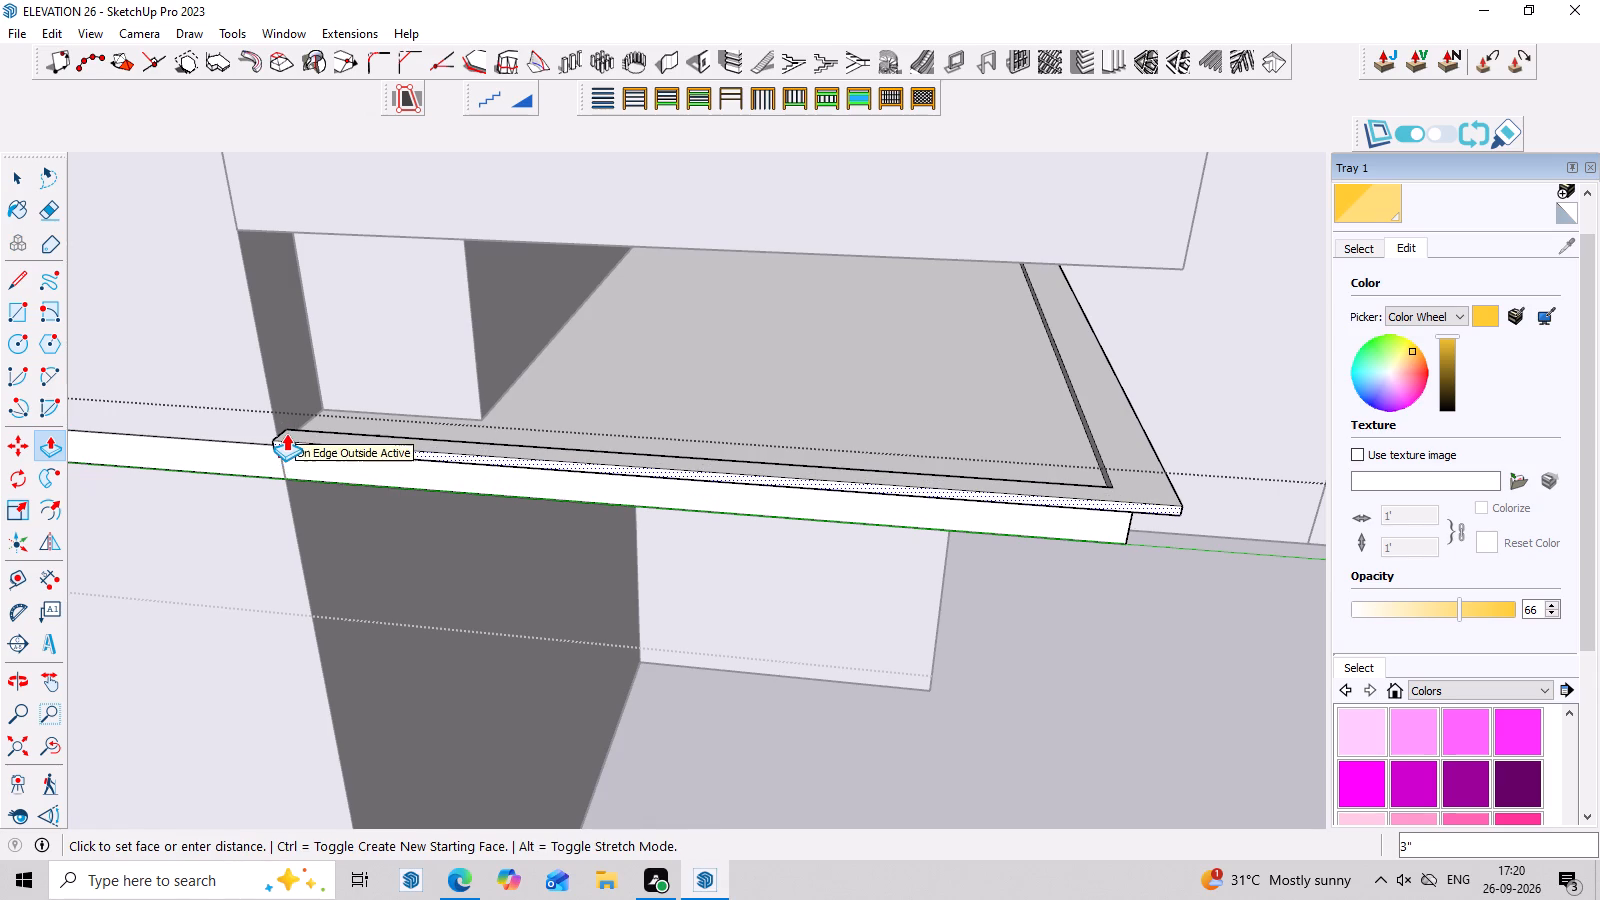
pyautogui.click(286, 433)
# Pull the lip's outer side face back out by 2".
pyautogui.scroll(-4, 449, 452)
pyautogui.moveTo(596, 475); pyautogui.dragTo(198, 433, button='middle')
pyautogui.scroll(-4, 415, 467)
pyautogui.moveTo(595, 522); pyautogui.dragTo(469, 424, button='middle')
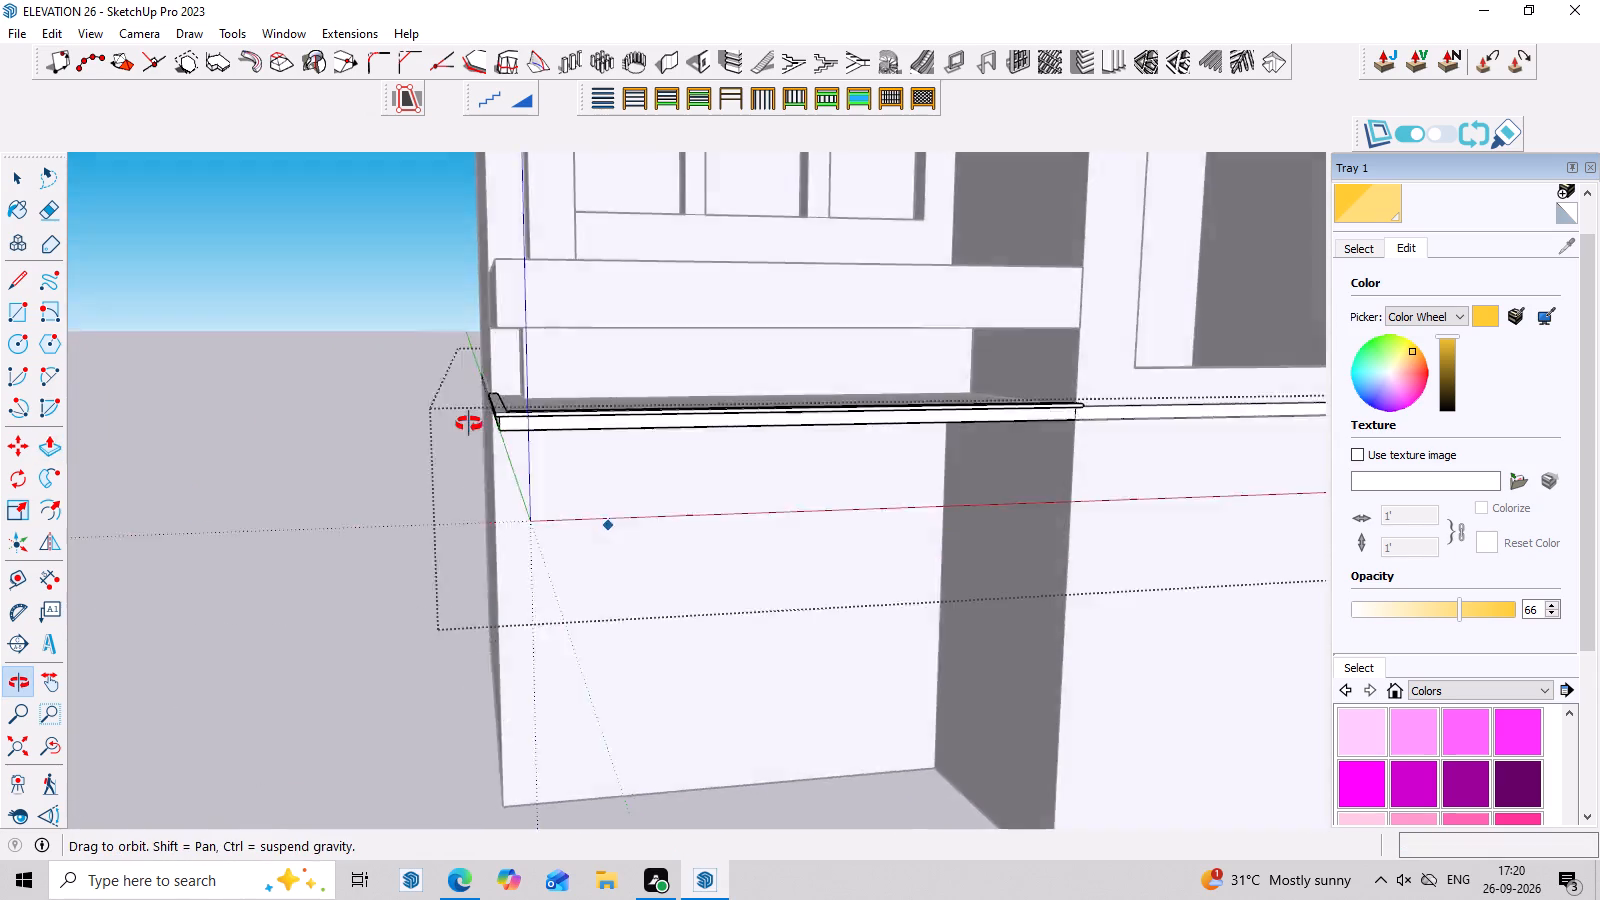
pyautogui.moveTo(469, 424); pyautogui.dragTo(462, 408, button='middle')
pyautogui.scroll(3, 500, 404)
pyautogui.moveTo(507, 410); pyautogui.dragTo(638, 503, button='middle')
pyautogui.scroll(3, 446, 464)
pyautogui.scroll(3, 603, 427)
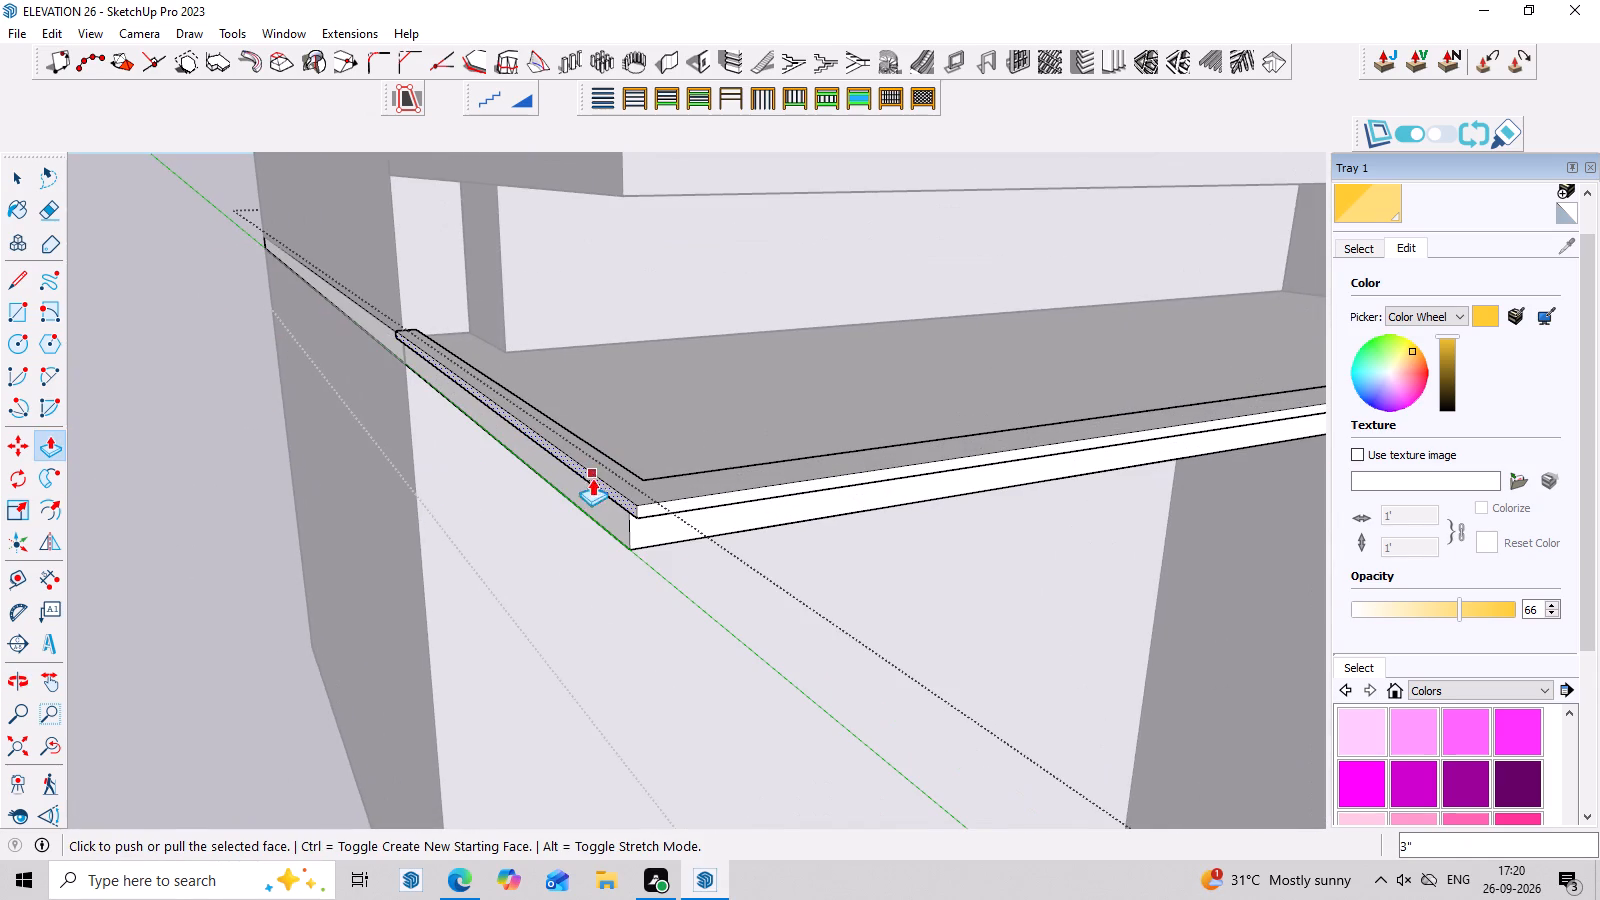
pyautogui.click(606, 494)
pyautogui.click(588, 503)
# Examine the slab's overhanging lip on the building from the front and from underneath.
pyautogui.scroll(-3, 582, 509)
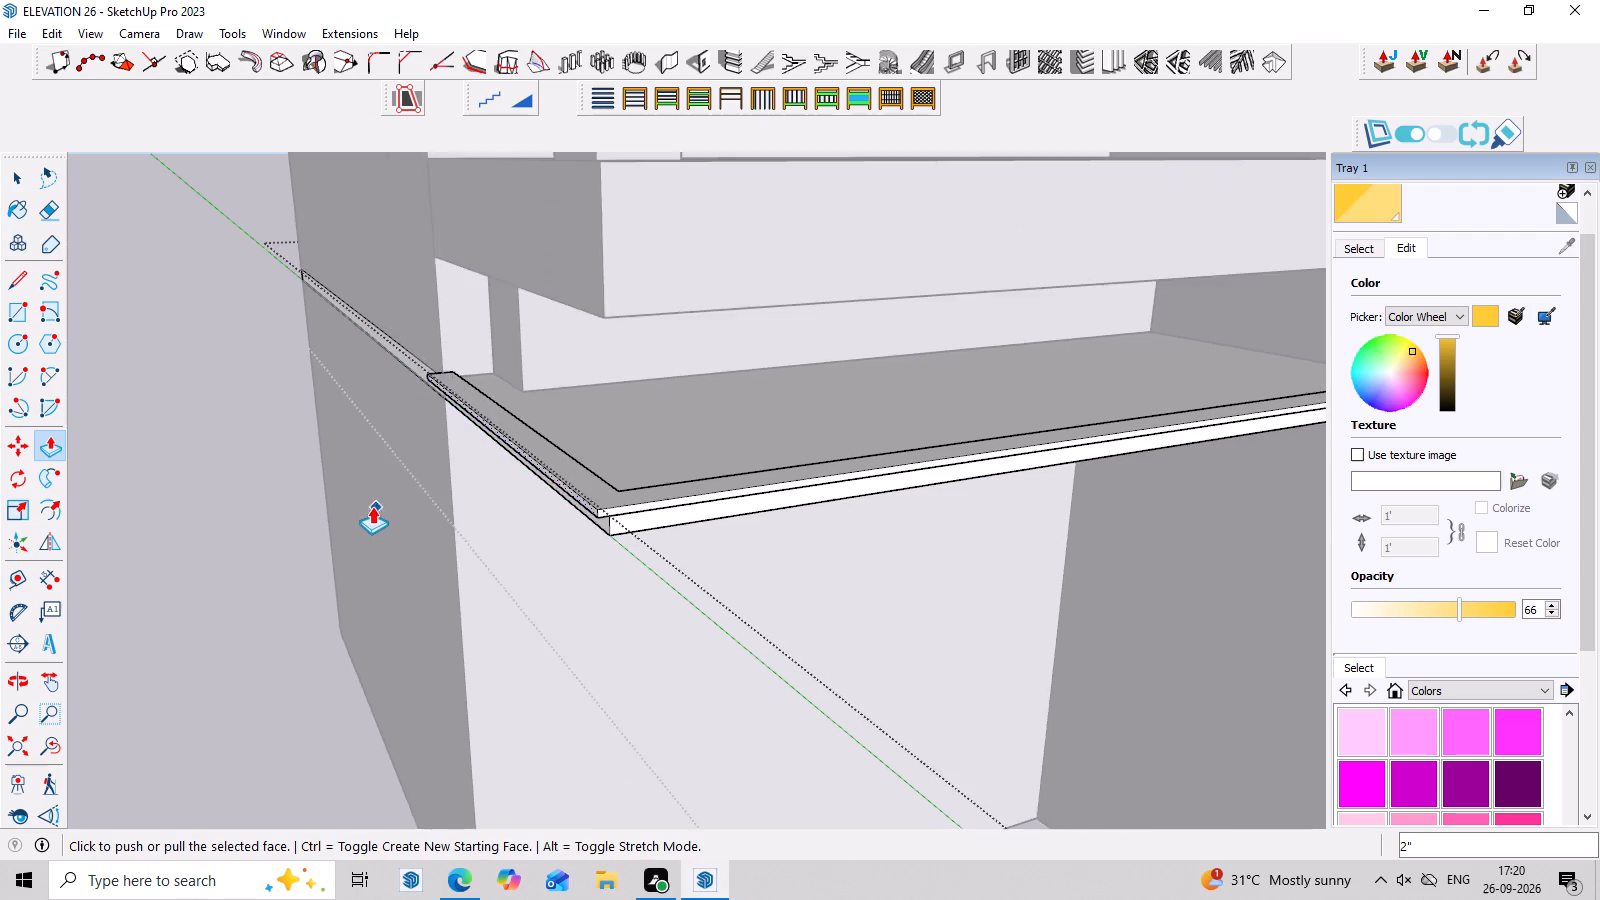
pyautogui.scroll(-7, 372, 506)
pyautogui.moveTo(553, 561); pyautogui.dragTo(379, 404, button='middle')
pyautogui.scroll(-3, 317, 381)
pyautogui.moveTo(594, 523); pyautogui.dragTo(596, 572, button='middle')
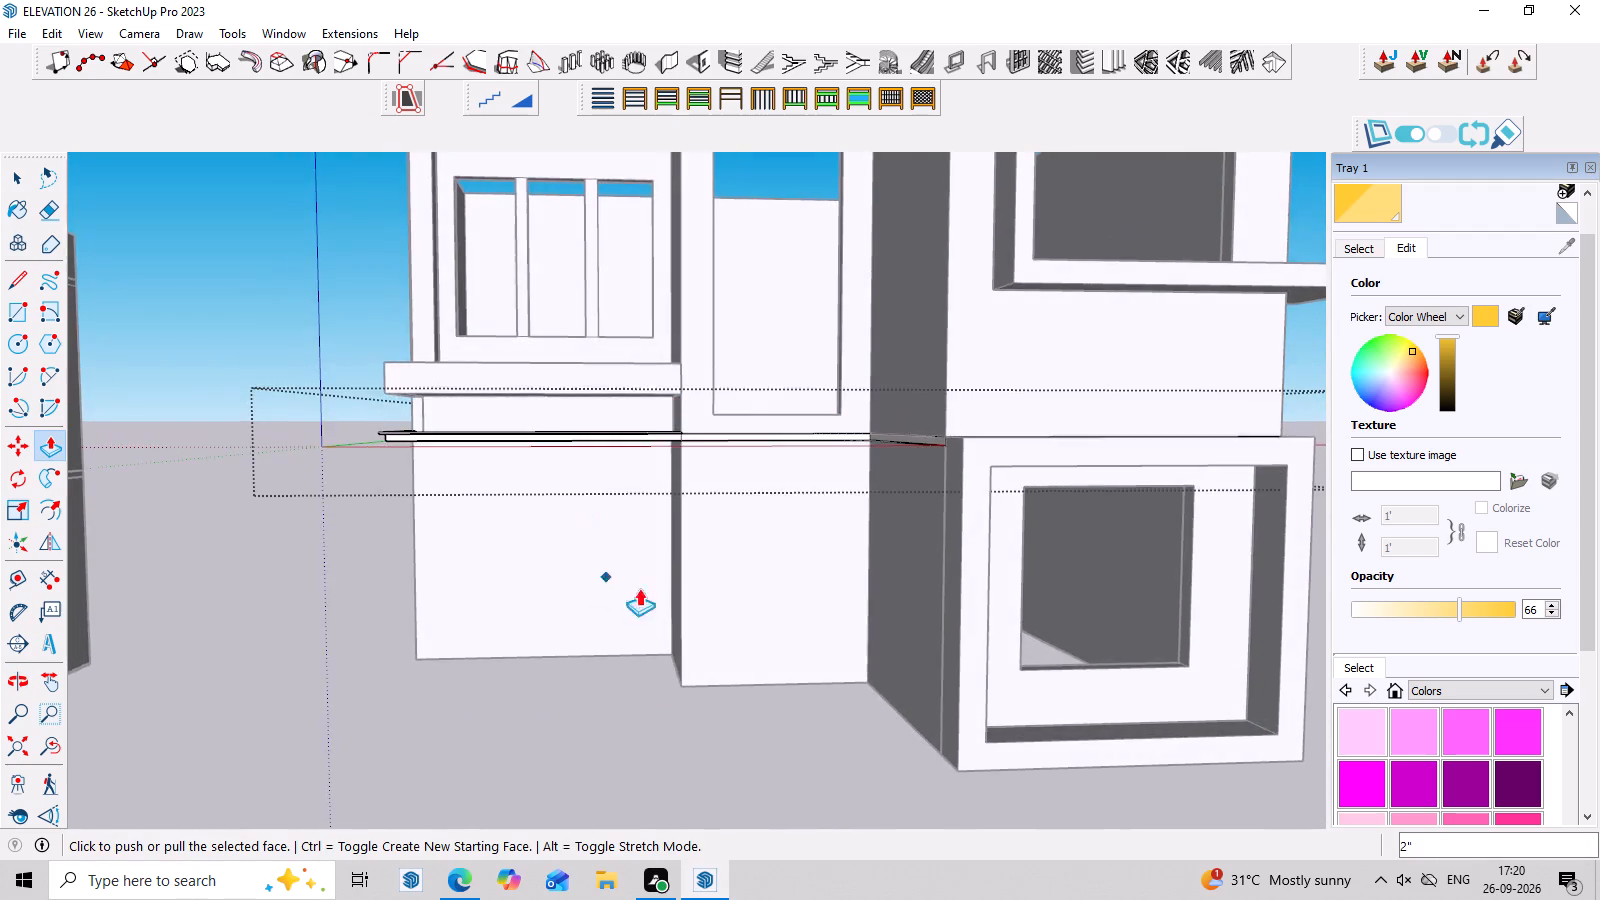
pyautogui.scroll(3, 698, 592)
pyautogui.scroll(-3, 708, 580)
pyautogui.moveTo(774, 577); pyautogui.dragTo(797, 610, button='middle')
pyautogui.scroll(2, 637, 408)
pyautogui.moveTo(648, 434); pyautogui.dragTo(616, 240, button='middle')
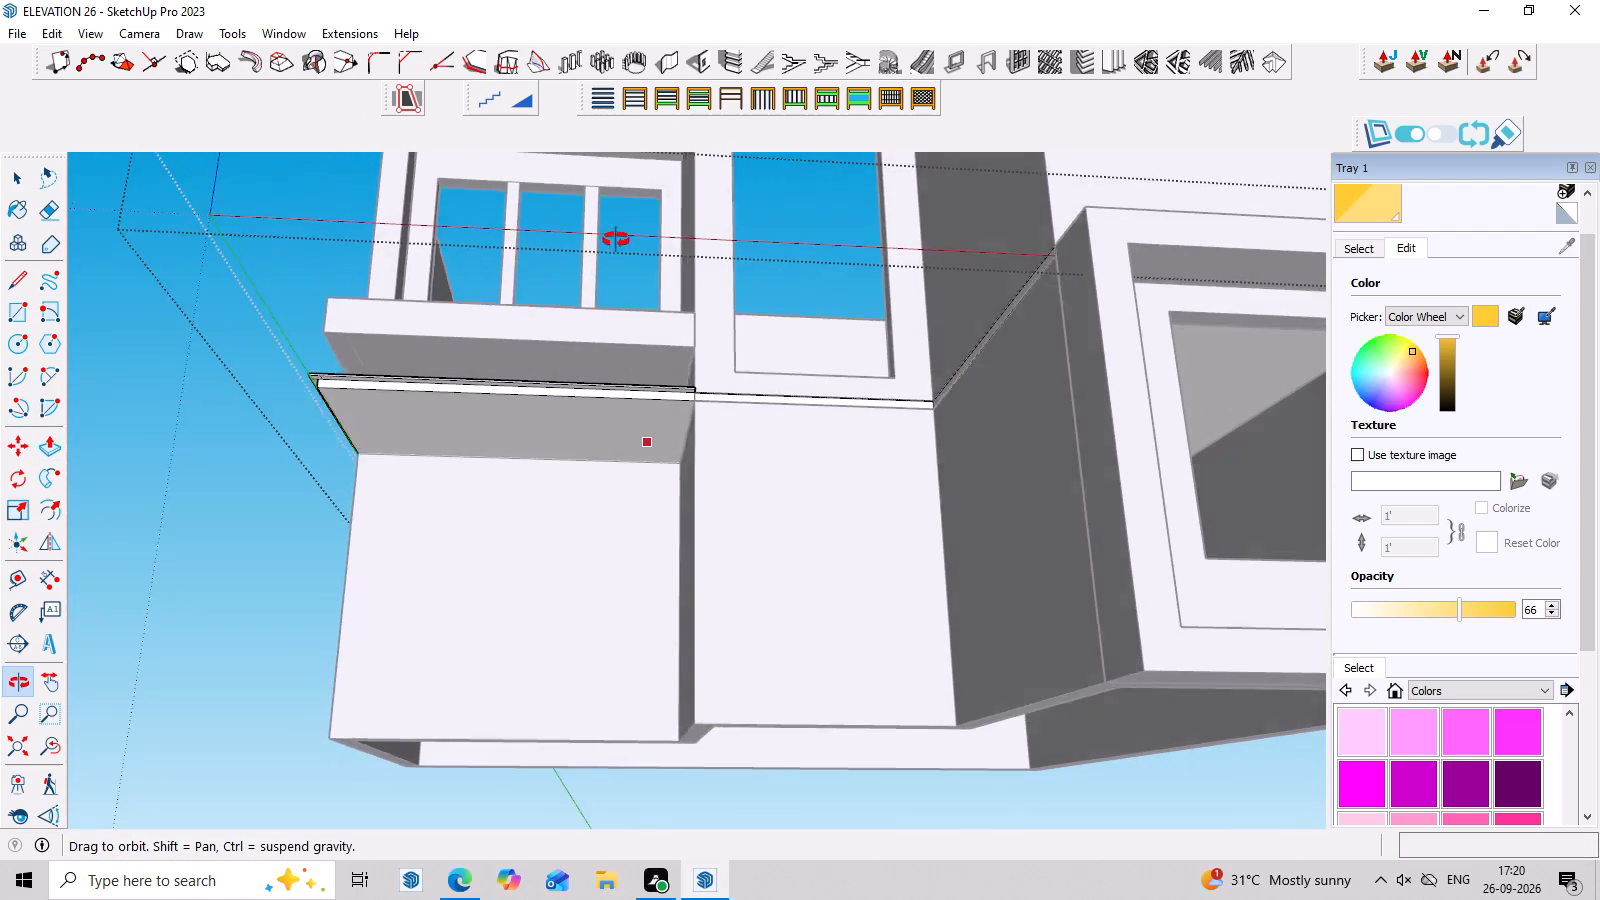
pyautogui.moveTo(616, 240); pyautogui.dragTo(607, 240, button='middle')
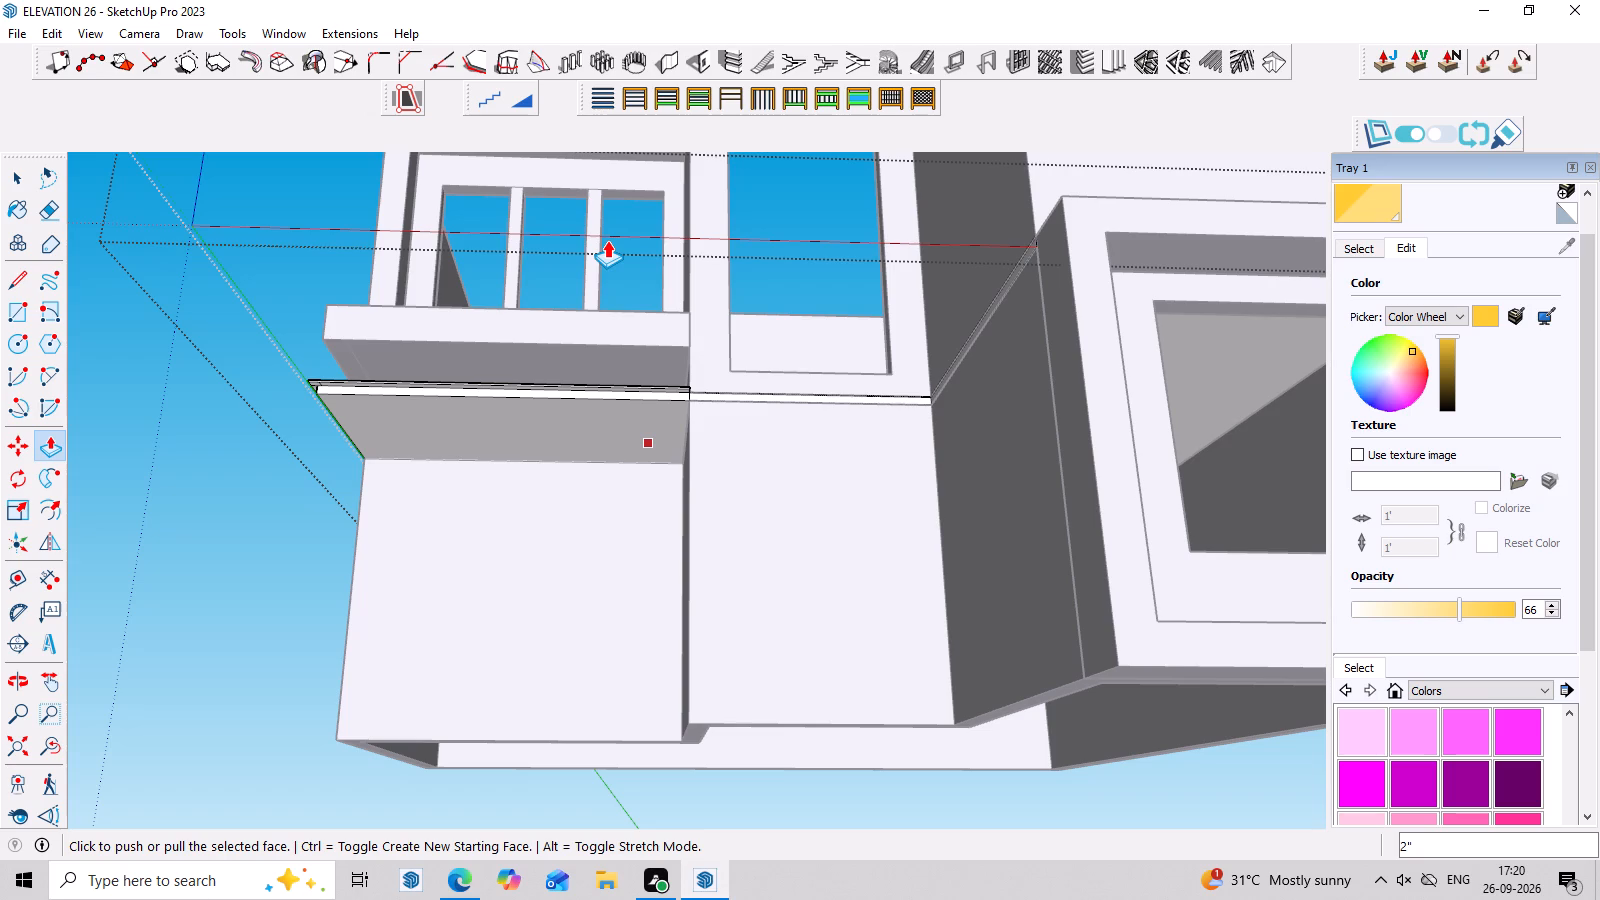
pyautogui.scroll(-2, 607, 240)
pyautogui.moveTo(607, 240); pyautogui.dragTo(607, 328, button='middle')
pyautogui.scroll(3, 401, 410)
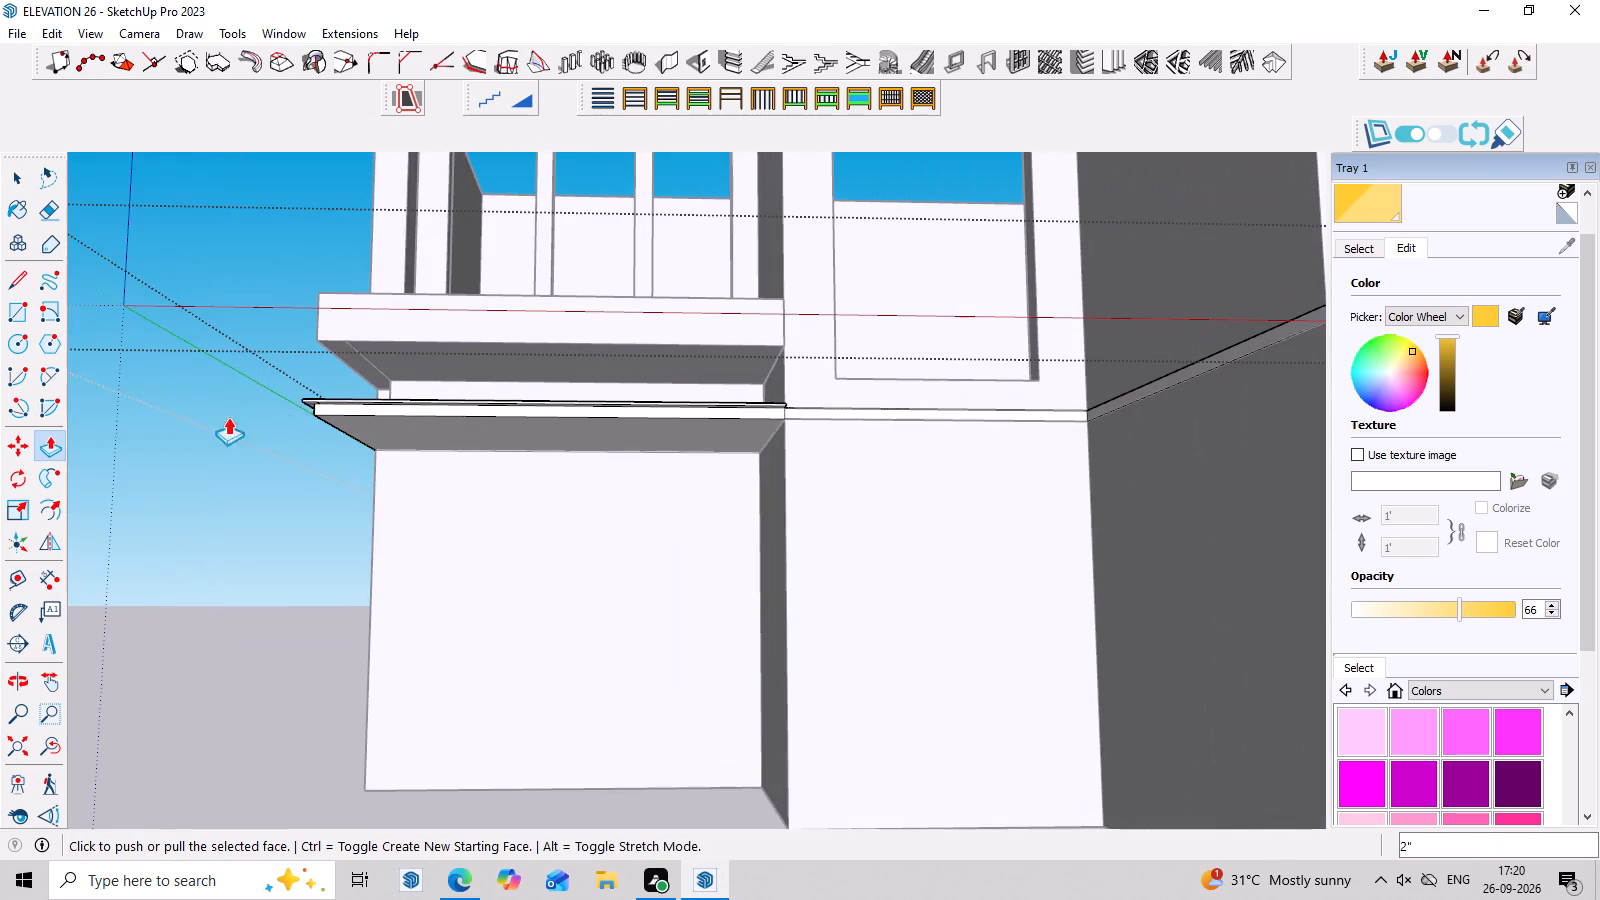
# Exit editing of the floor-band group.
pyautogui.press('space')
pyautogui.click(113, 411)
# Draw a rectangle about 6' 10" by 10' 8" on the ground-floor wall beneath the lipped slab, reaching the wall's bottom edge.
pyautogui.scroll(-7, 312, 509)
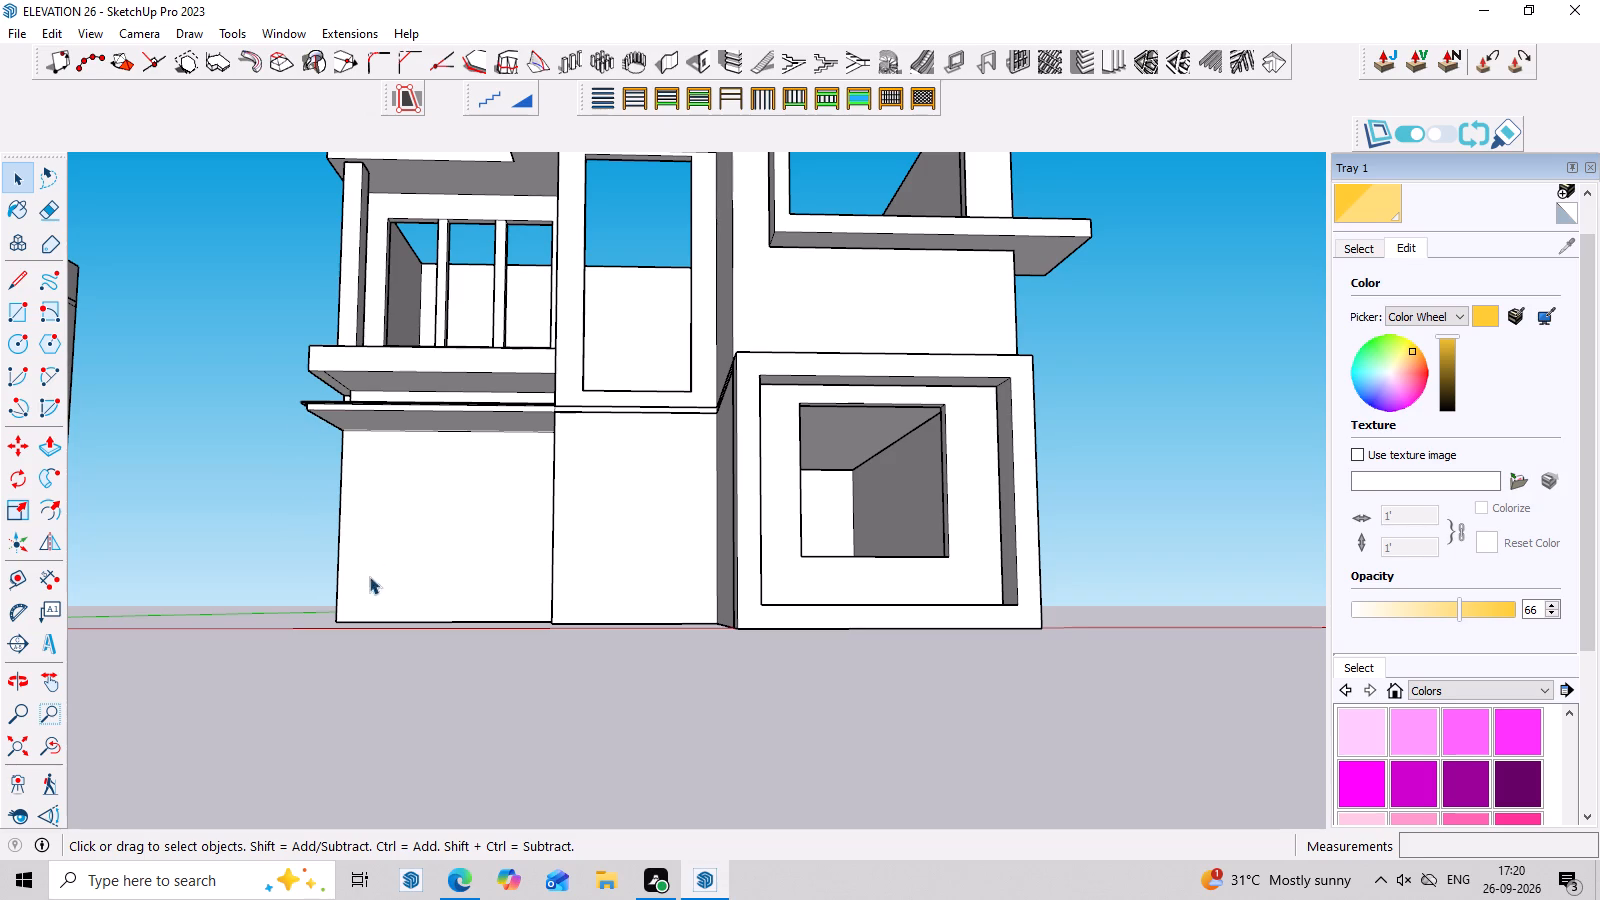
pyautogui.scroll(-3, 366, 615)
pyautogui.moveTo(469, 625); pyautogui.dragTo(554, 666, button='middle')
pyautogui.scroll(3, 476, 562)
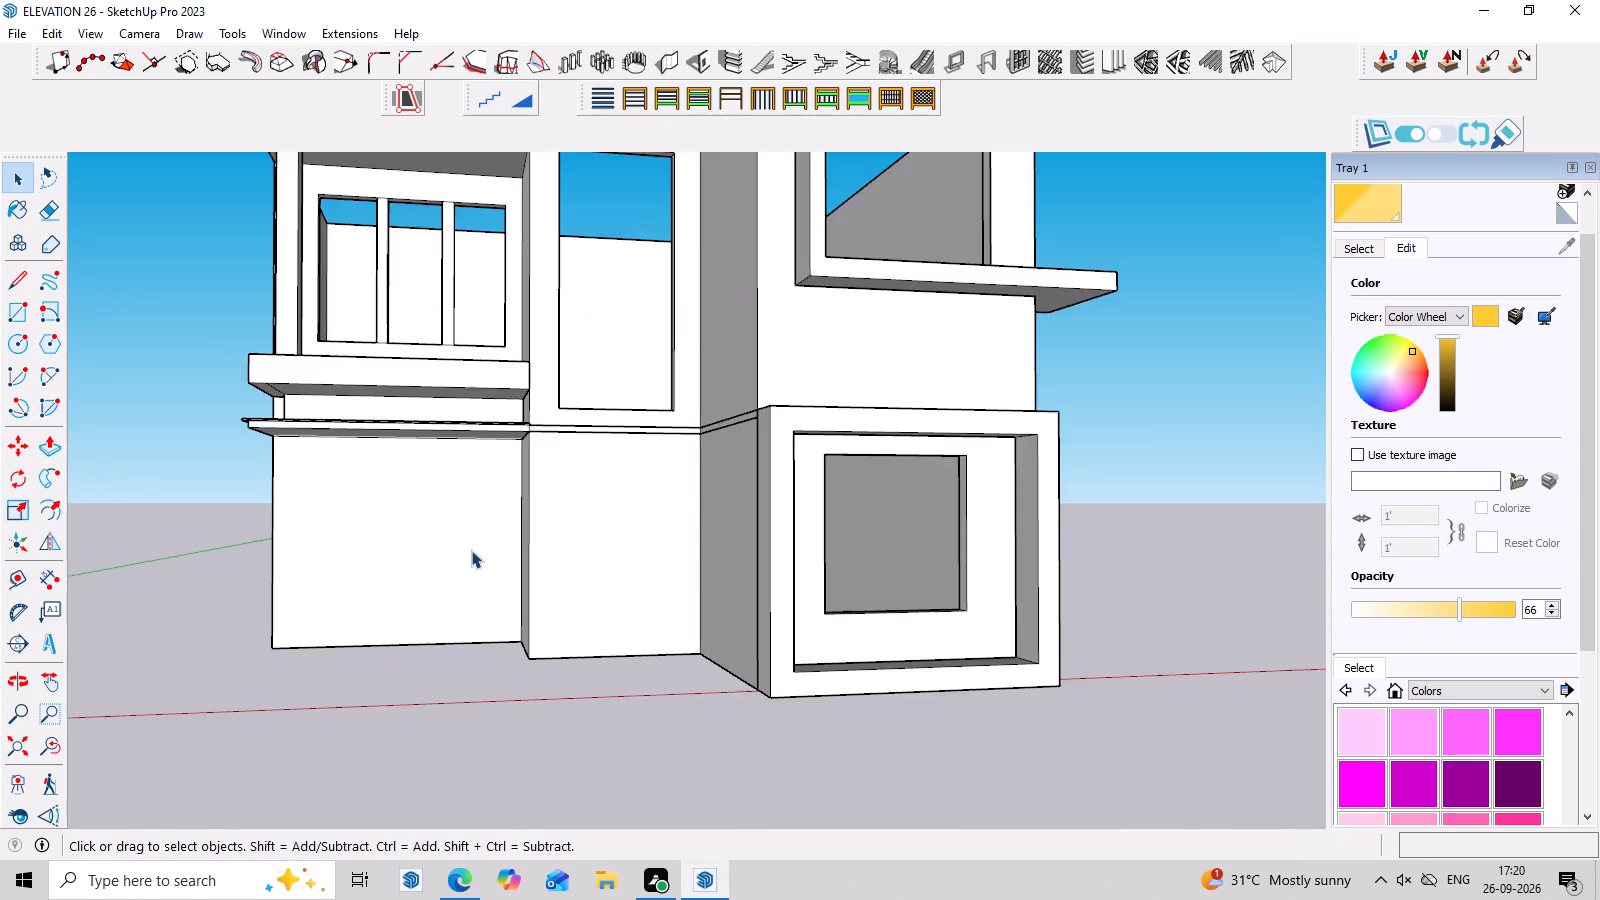
pyautogui.scroll(2, 471, 550)
pyautogui.moveTo(642, 589); pyautogui.dragTo(604, 647, button='middle')
pyautogui.scroll(4, 604, 647)
pyautogui.moveTo(422, 587); pyautogui.dragTo(438, 576, button='middle')
pyautogui.scroll(-2, 501, 574)
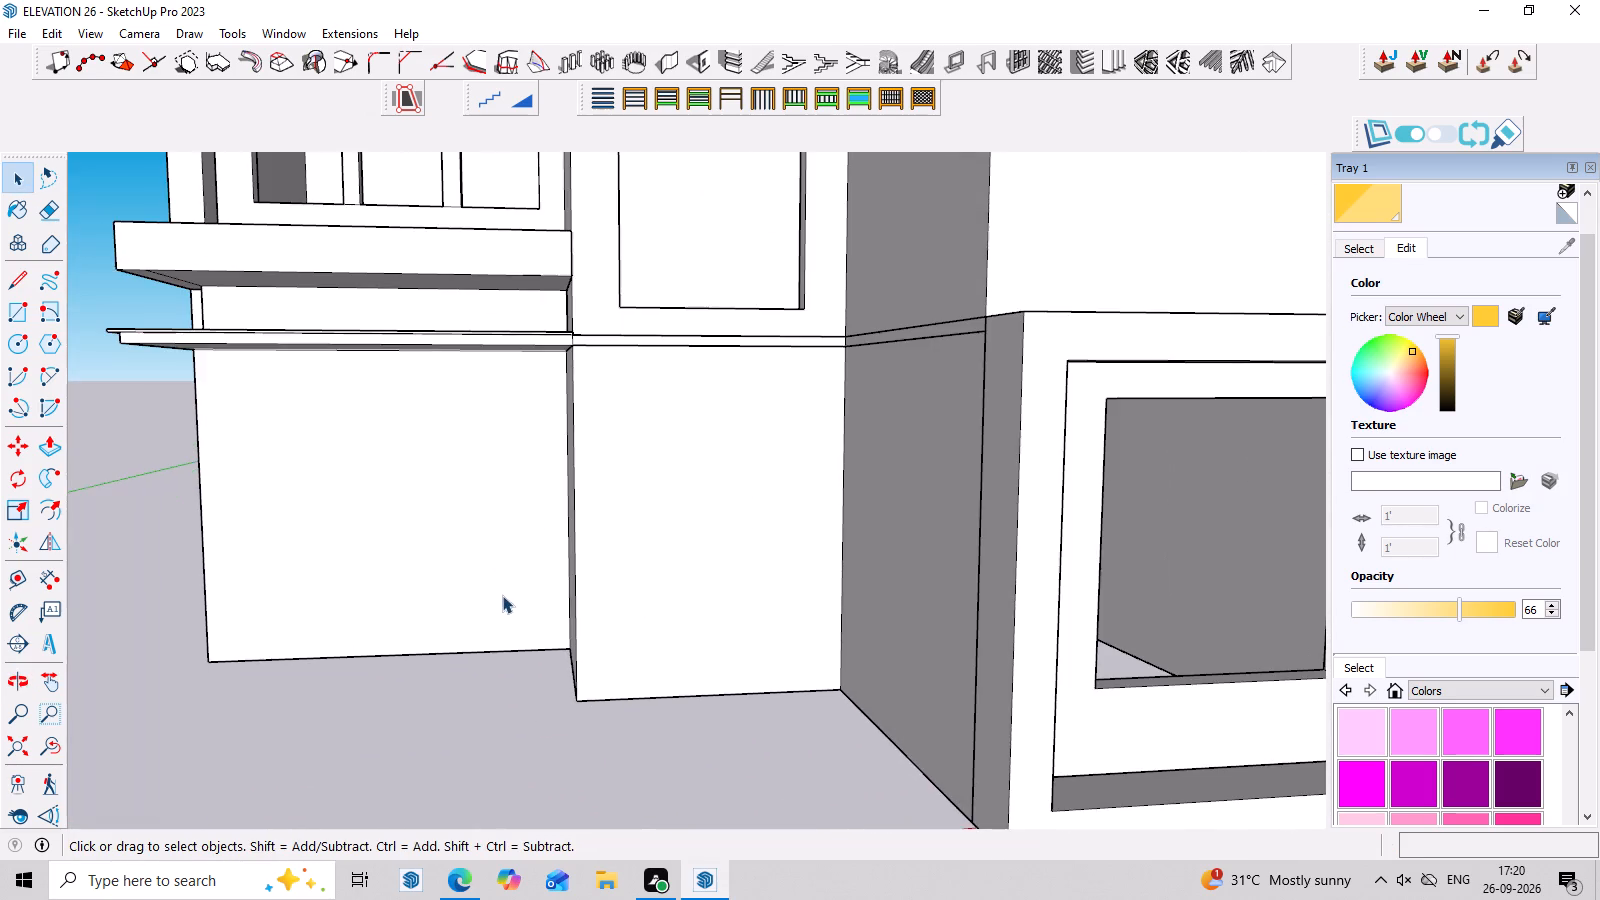
pyautogui.moveTo(516, 615); pyautogui.dragTo(475, 672, button='middle')
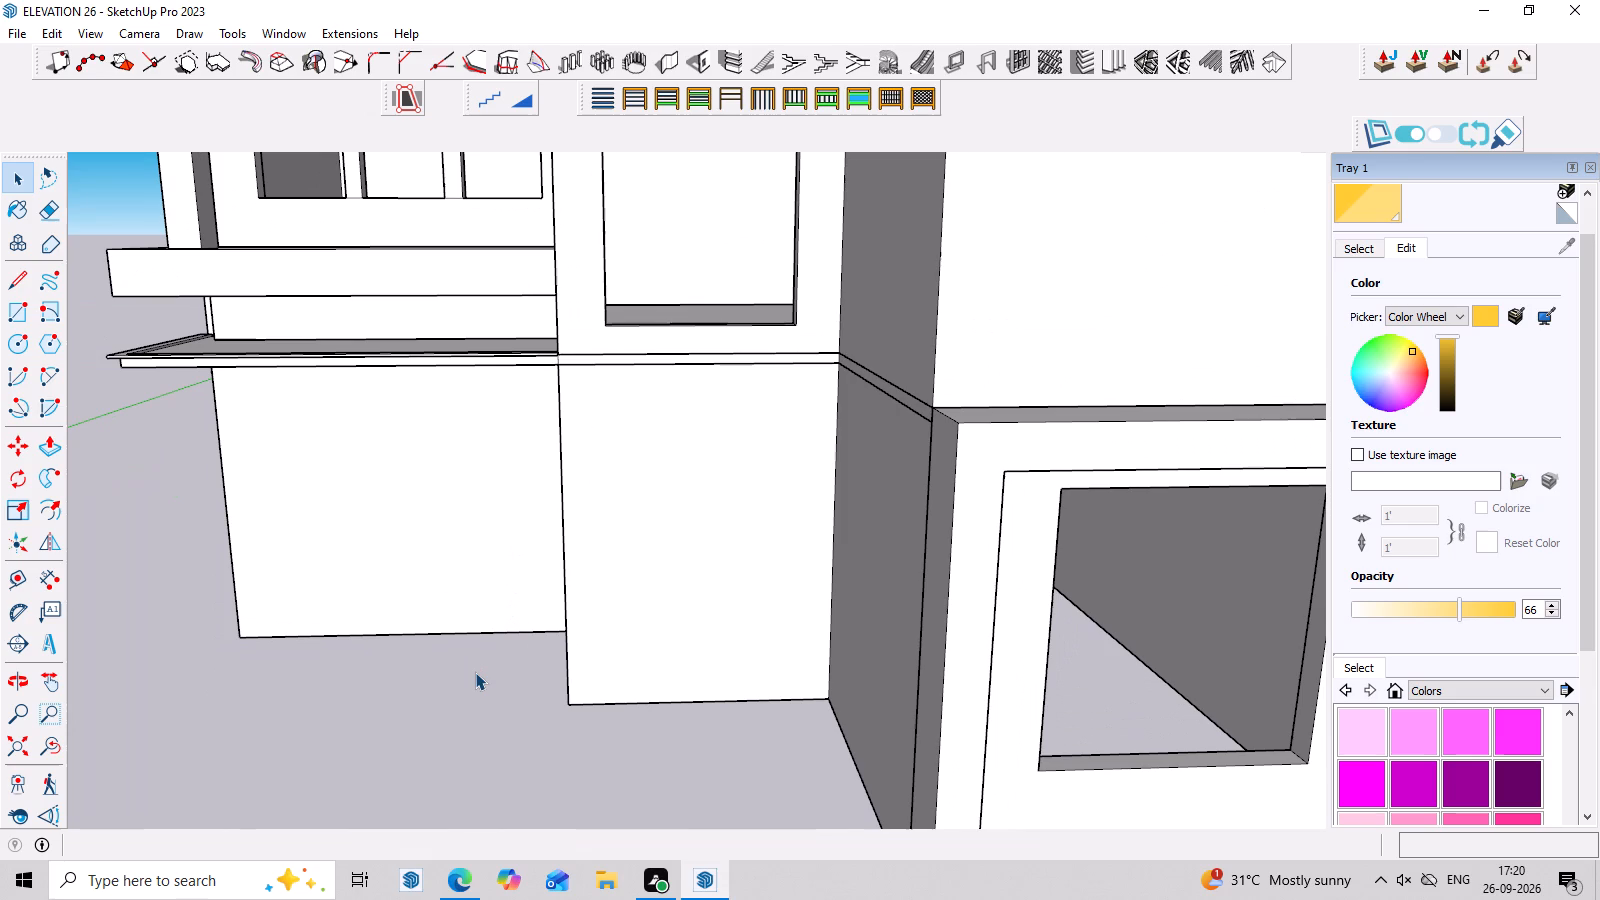
pyautogui.press('r')
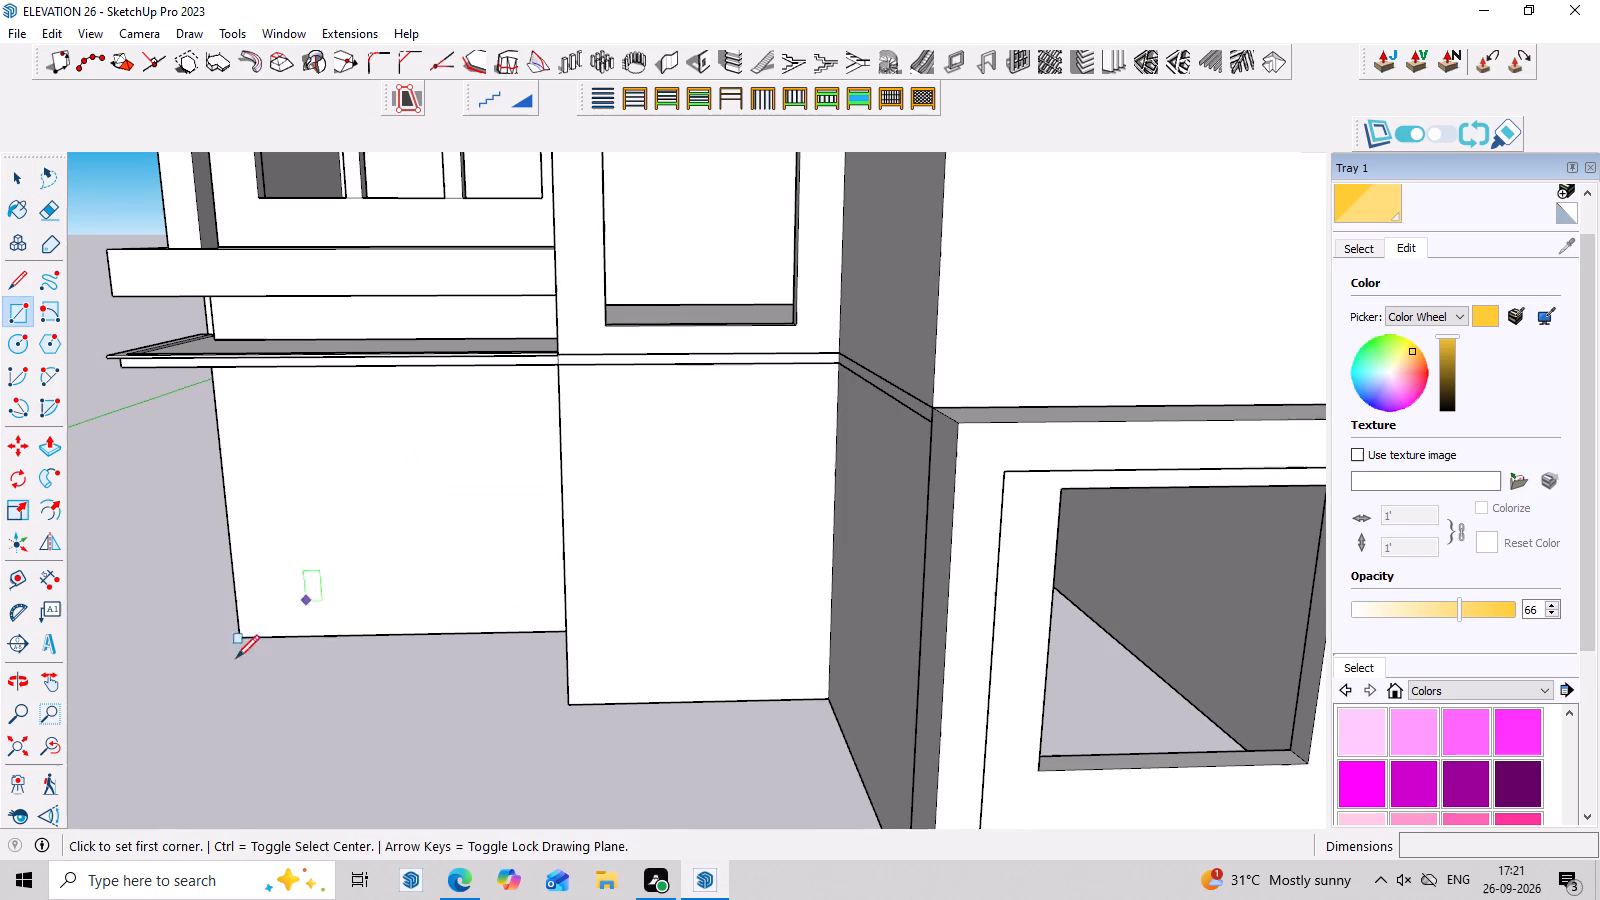
pyautogui.scroll(-3, 182, 733)
pyautogui.moveTo(427, 736); pyautogui.dragTo(539, 561, button='middle')
pyautogui.scroll(3, 350, 456)
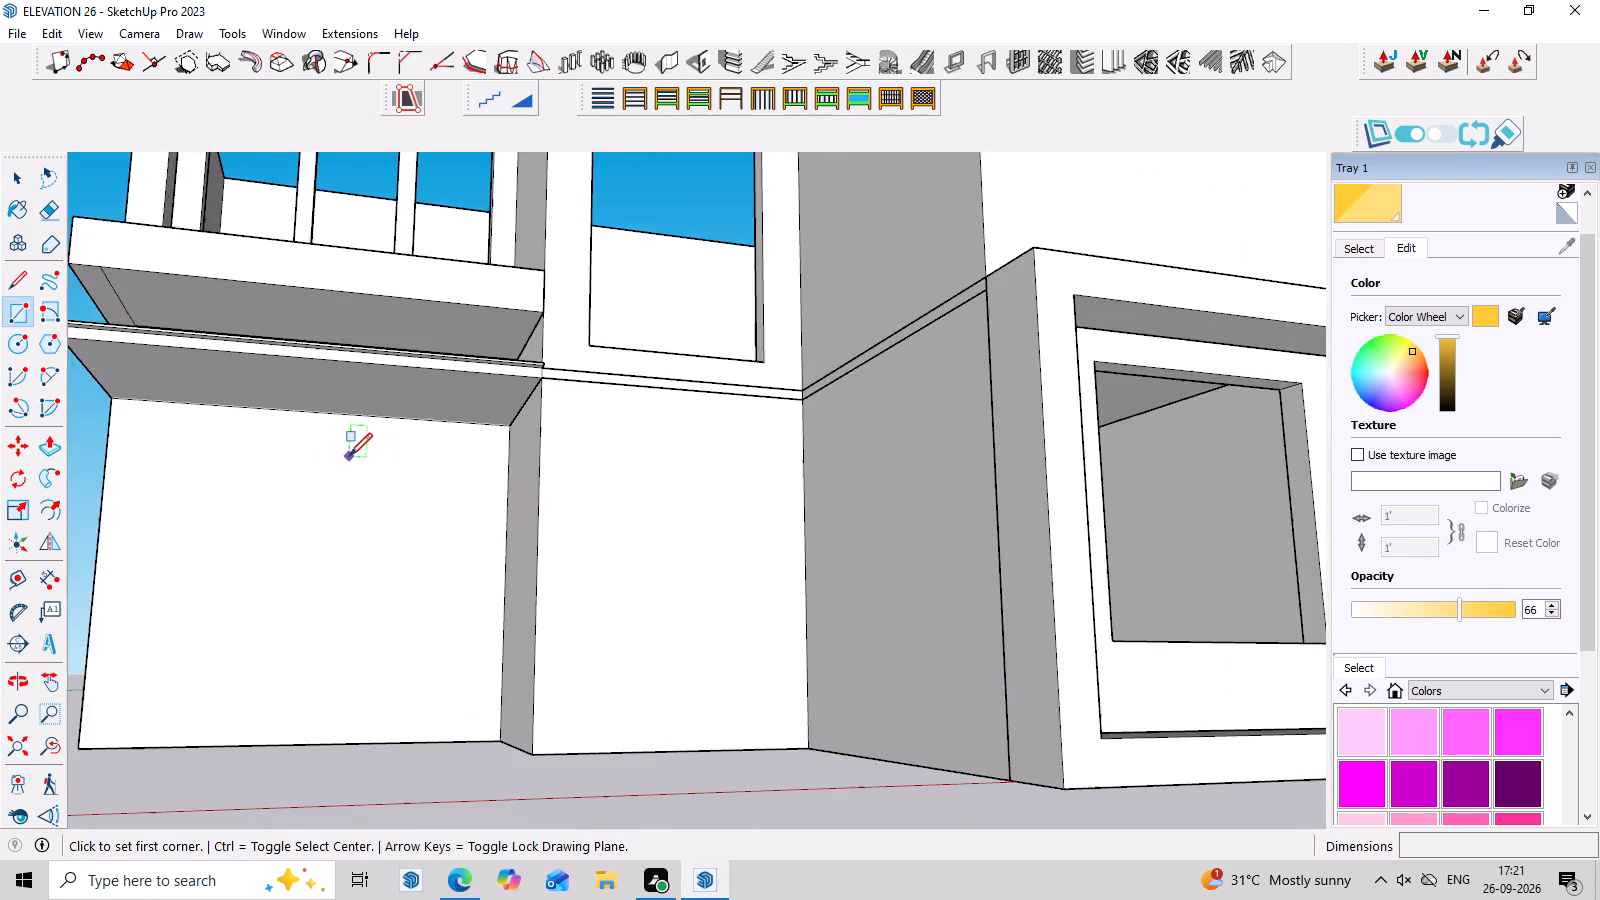
pyautogui.scroll(2, 338, 449)
pyautogui.click(291, 432)
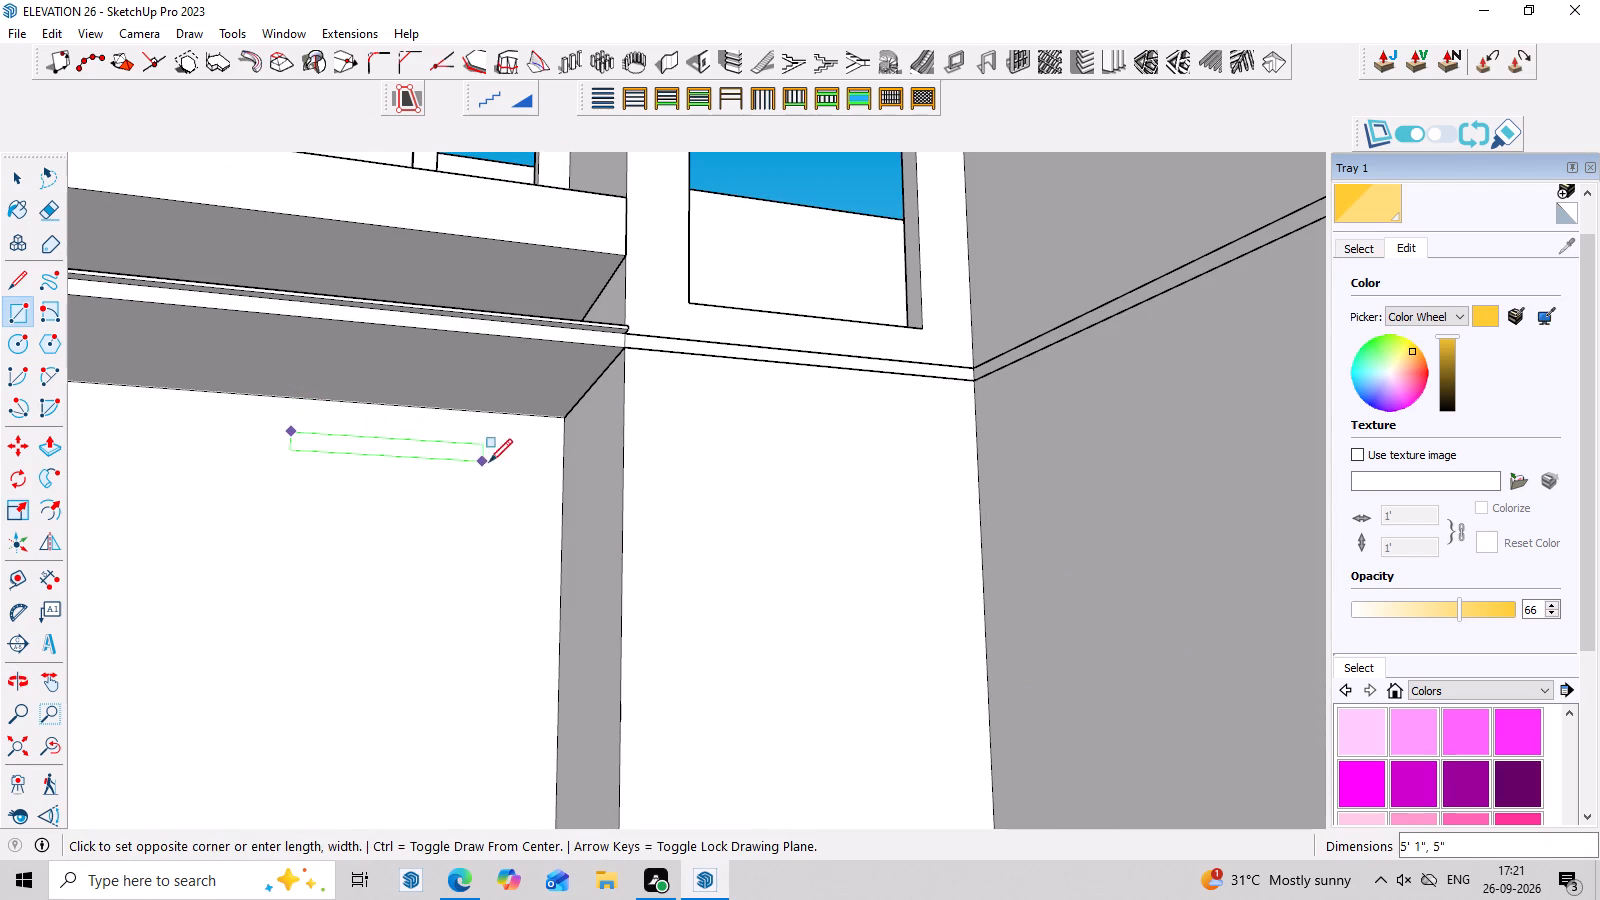
pyautogui.scroll(-6, 522, 644)
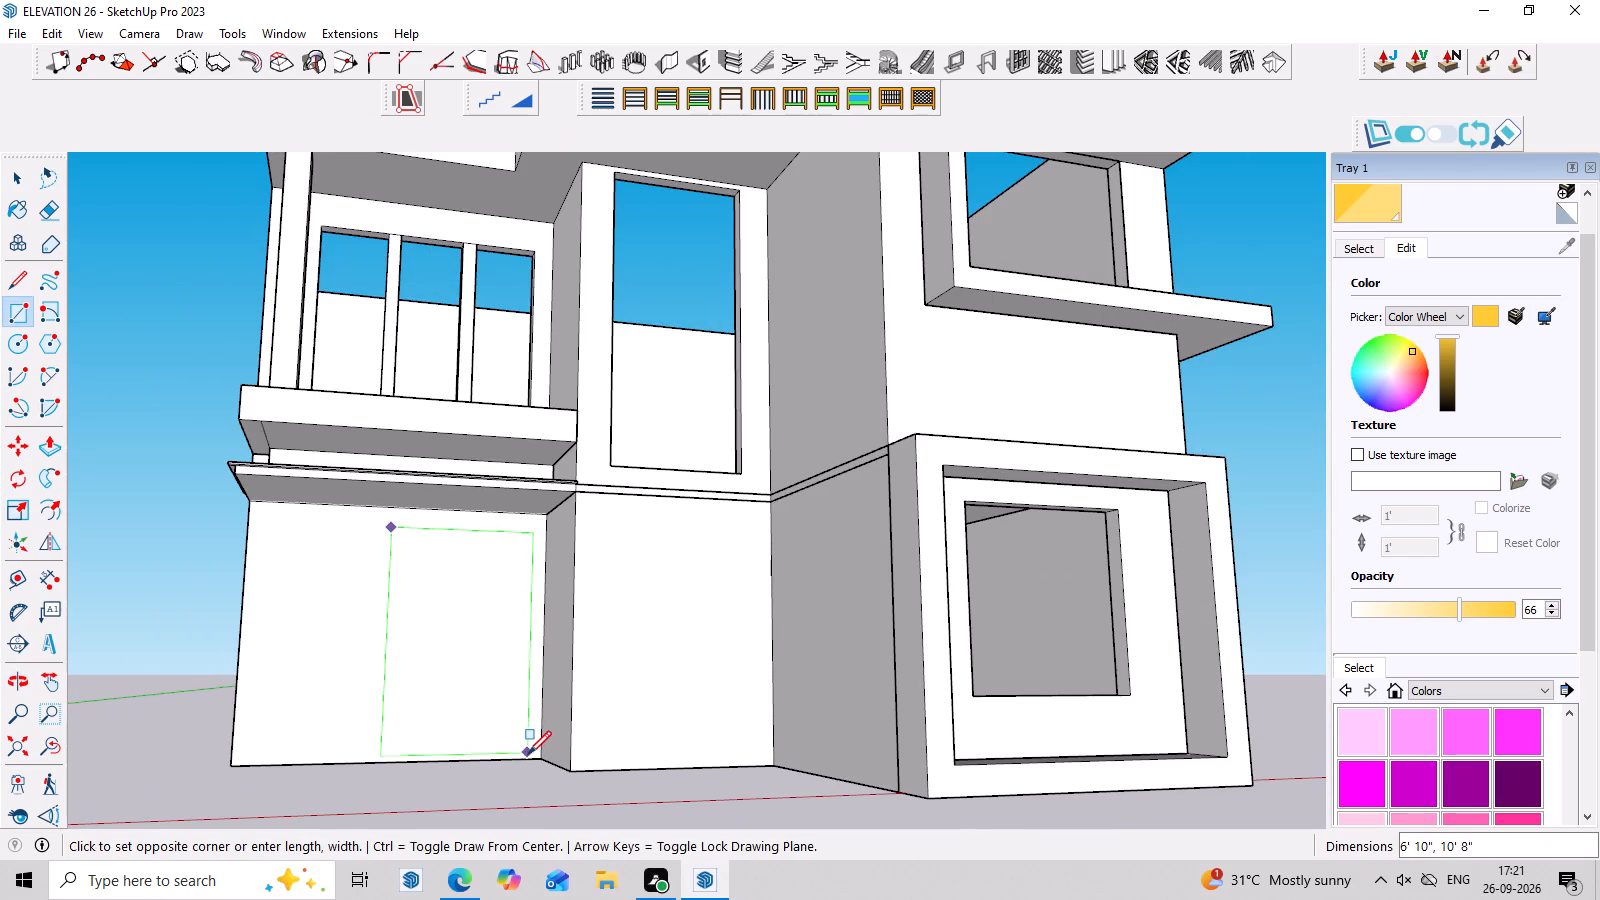
pyautogui.click(528, 761)
# Push the new ground-floor rectangle inward 9", matching the thickness of the roof parapet wall.
pyautogui.moveTo(537, 705); pyautogui.dragTo(515, 842, button='middle')
pyautogui.press('space')
pyautogui.click(508, 621)
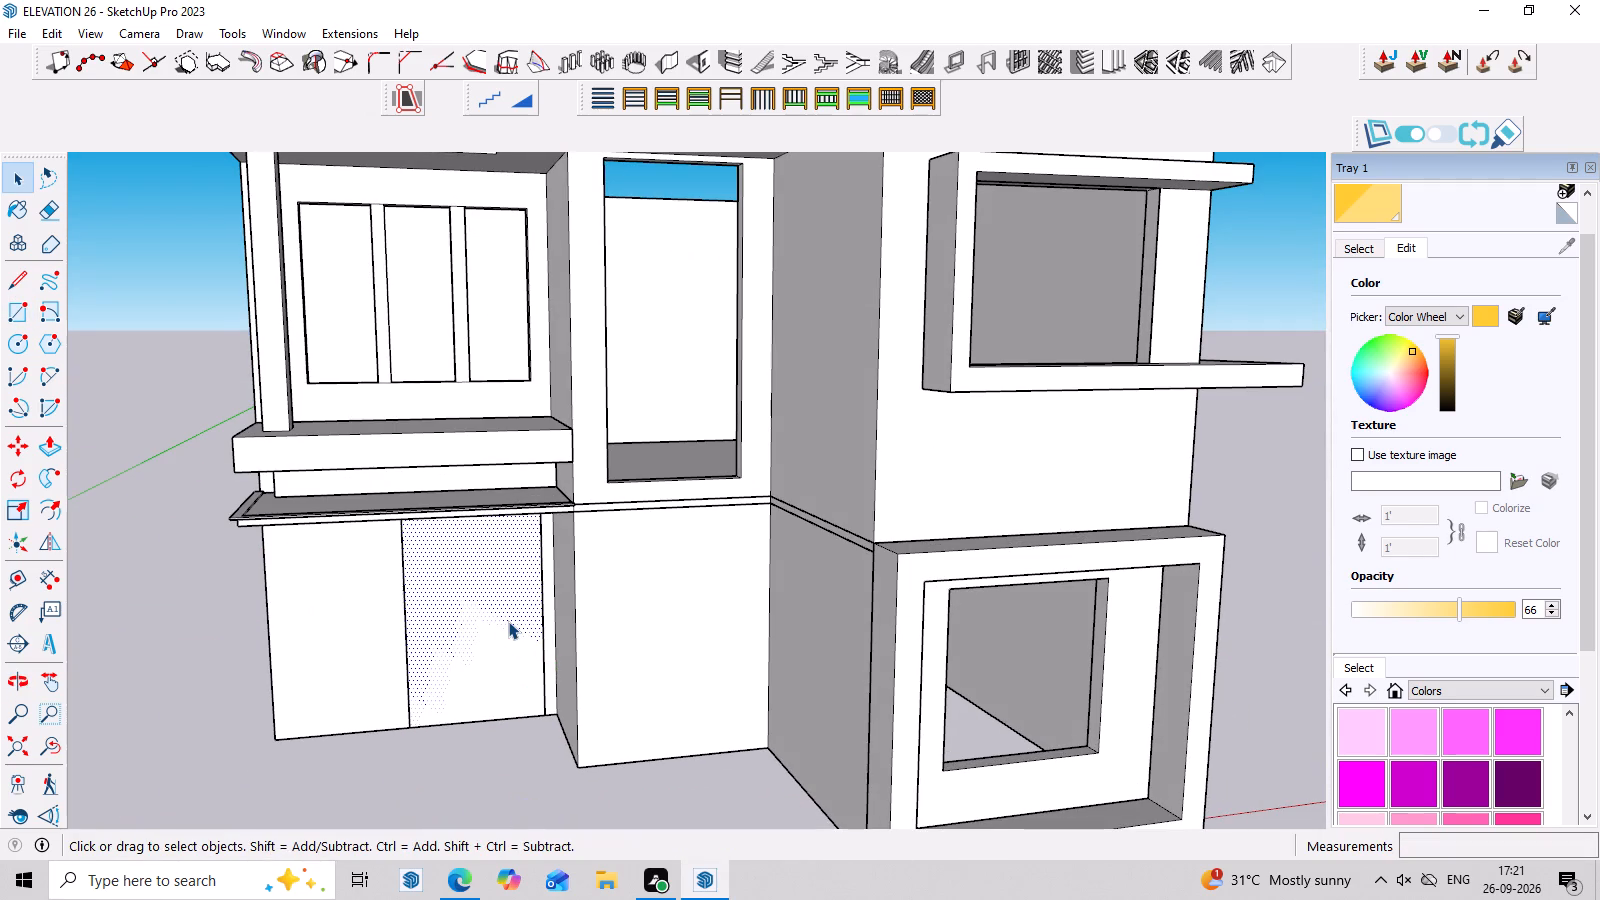
pyautogui.press('p')
pyautogui.click(508, 621)
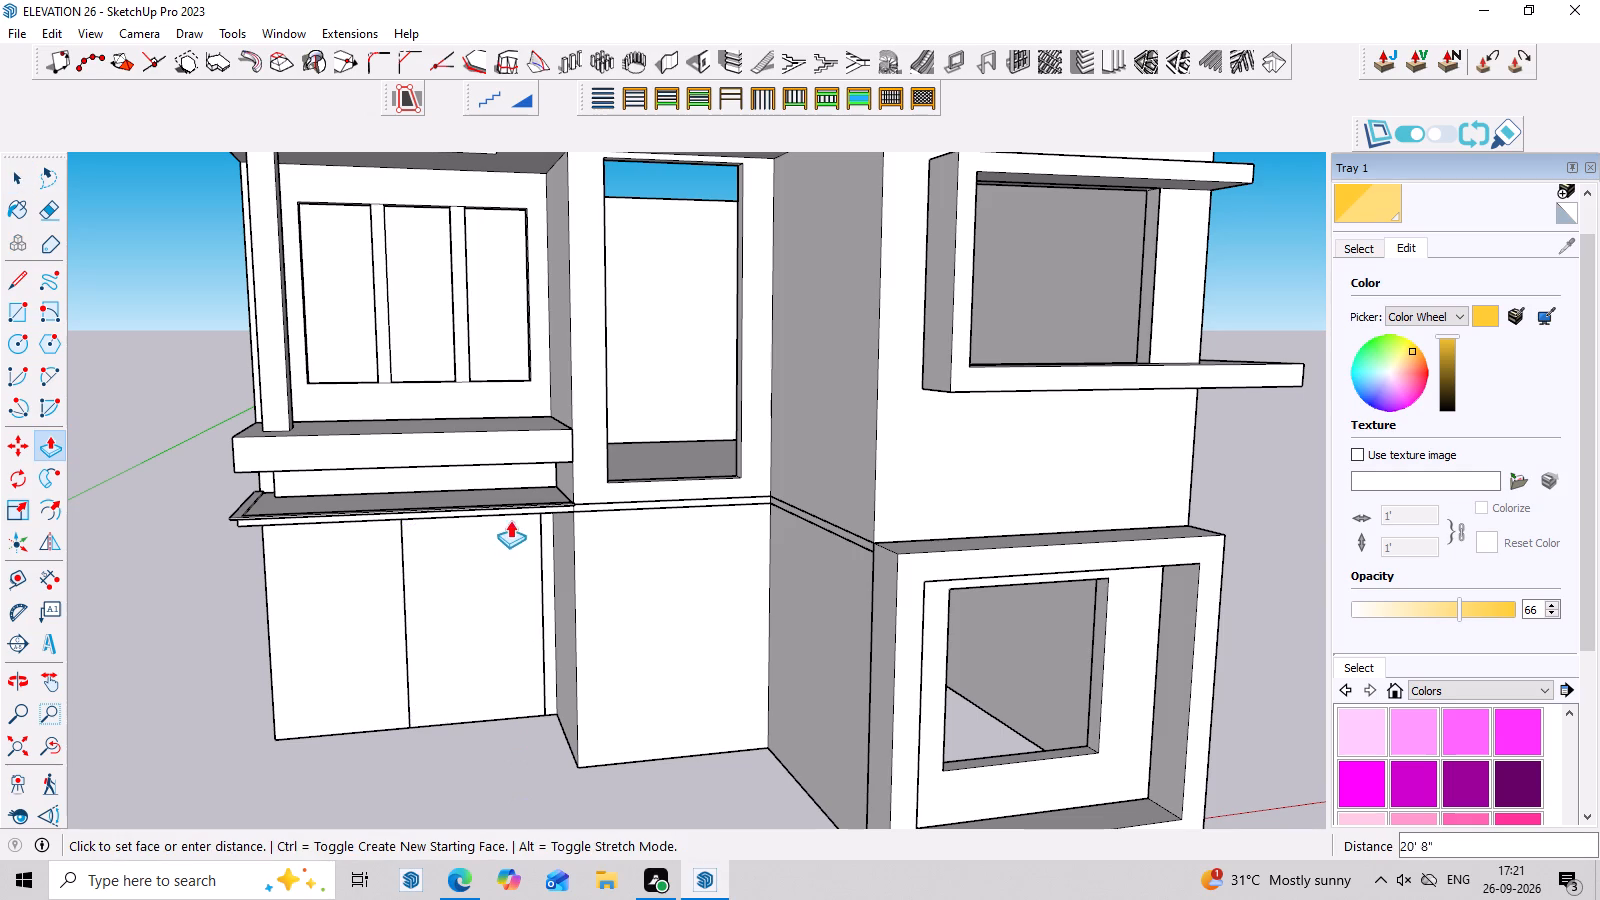
pyautogui.moveTo(521, 522); pyautogui.dragTo(457, 669, button='middle')
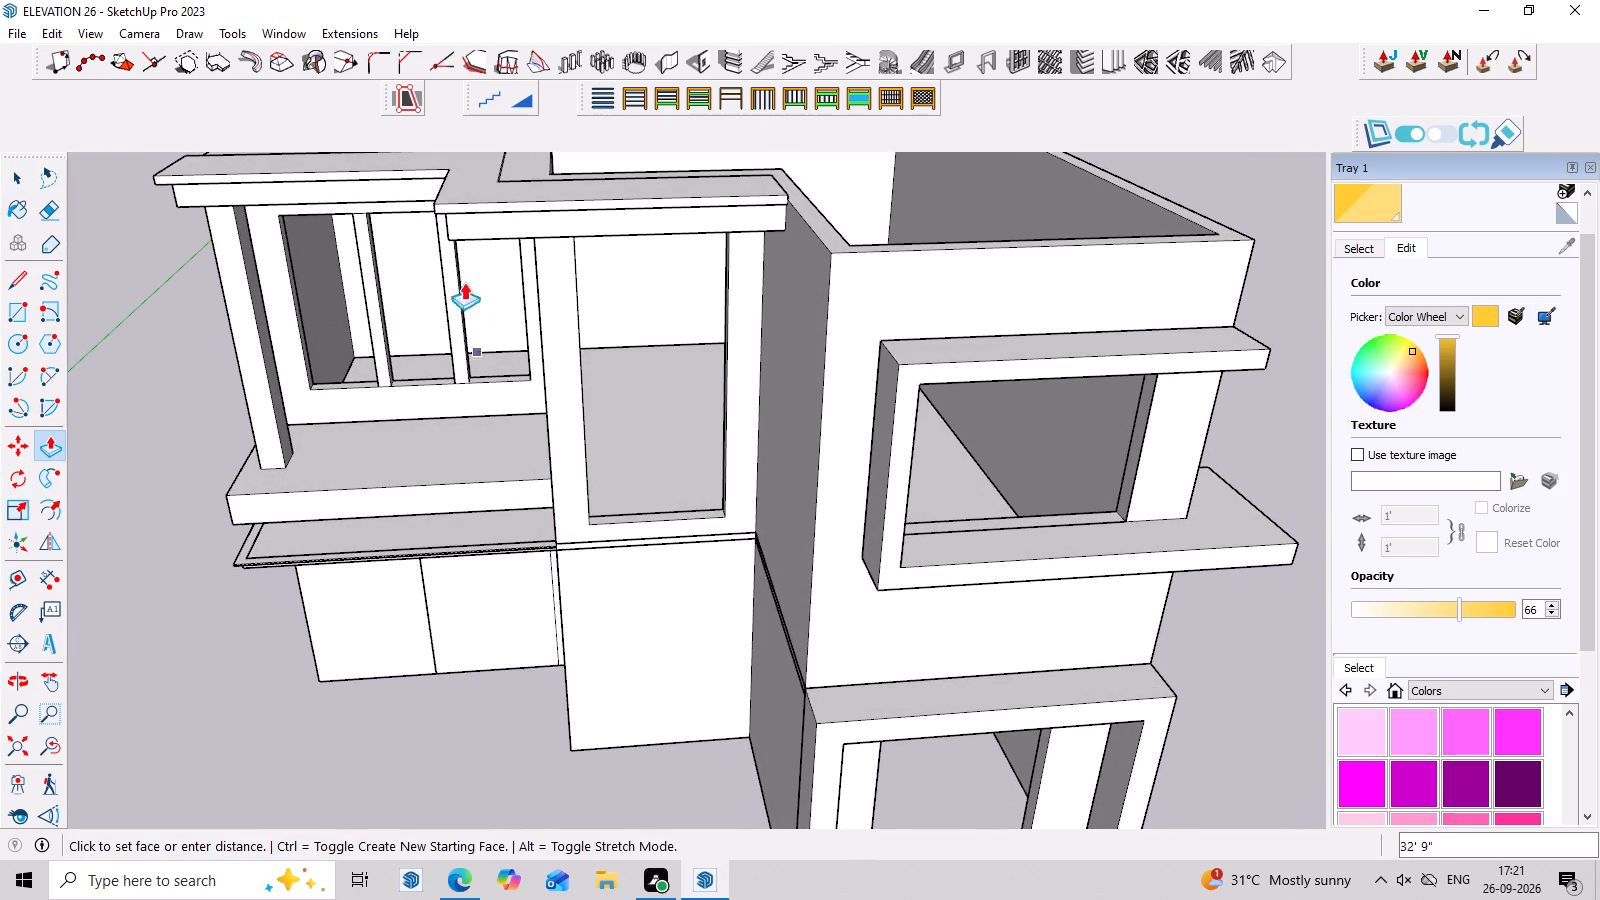
pyautogui.moveTo(453, 162); pyautogui.dragTo(444, 355, button='middle')
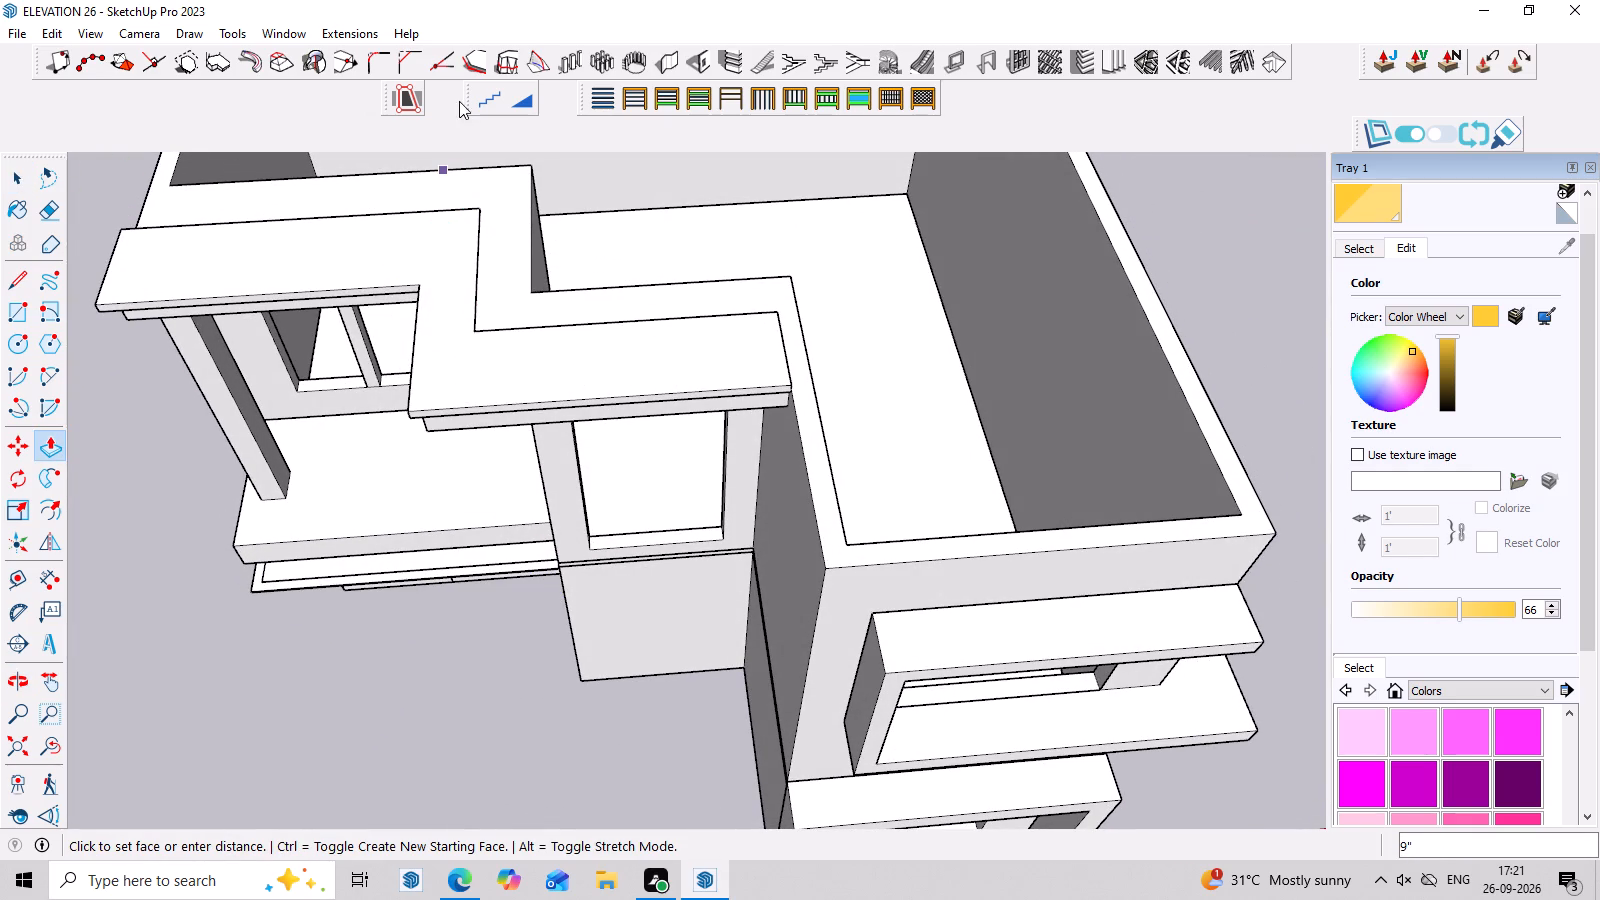
pyautogui.click(438, 168)
pyautogui.moveTo(506, 445); pyautogui.dragTo(548, 193, button='middle')
pyautogui.scroll(-2, 517, 442)
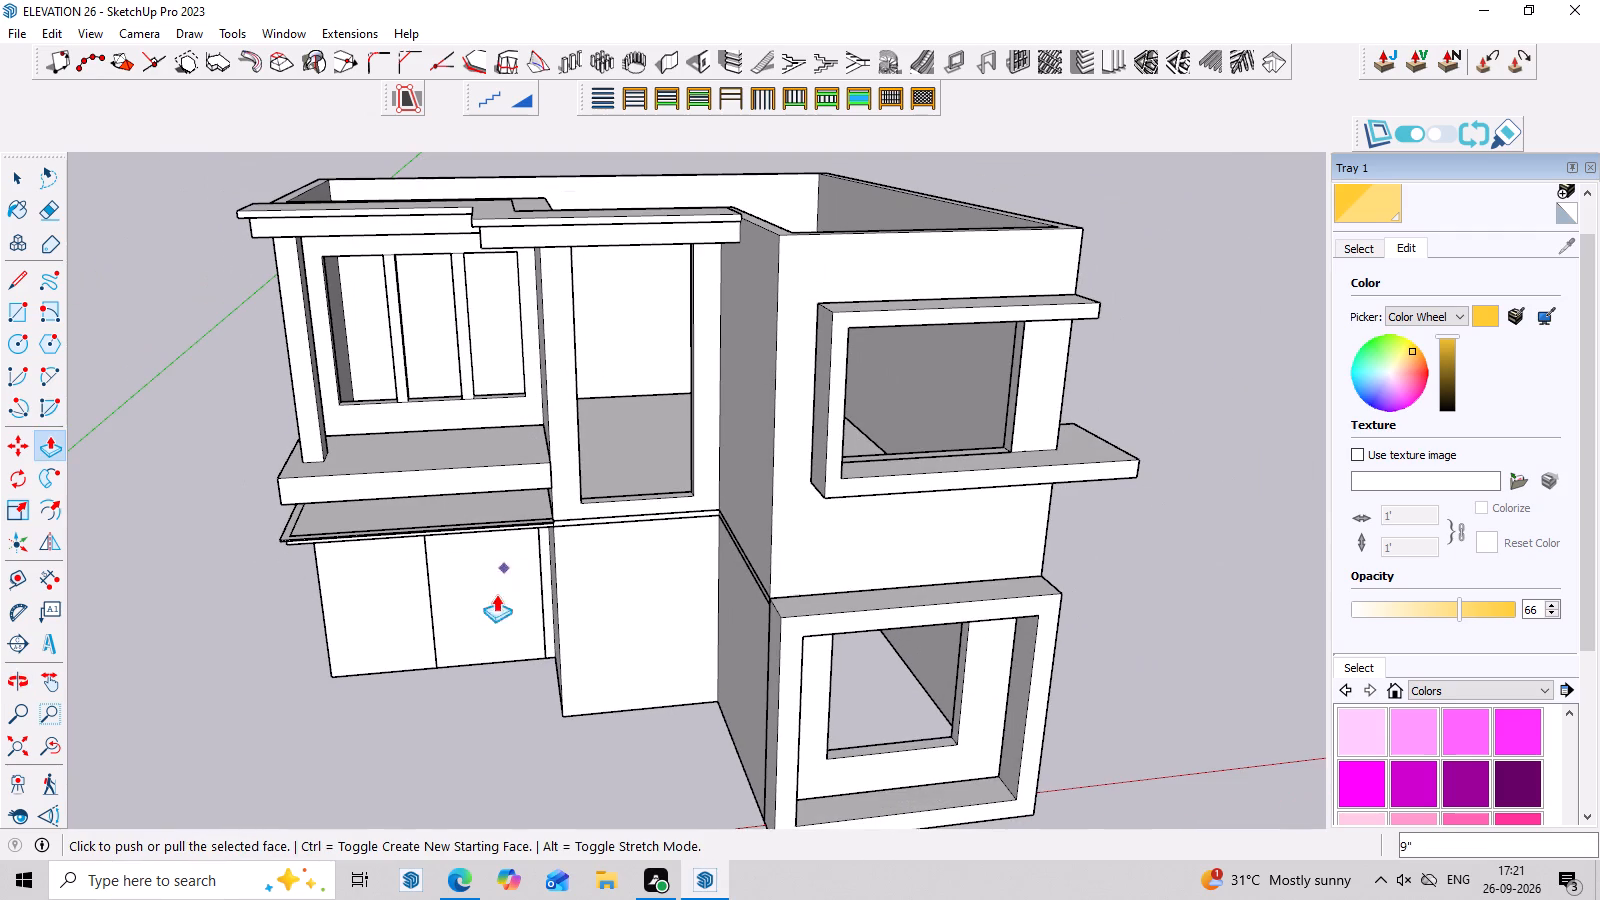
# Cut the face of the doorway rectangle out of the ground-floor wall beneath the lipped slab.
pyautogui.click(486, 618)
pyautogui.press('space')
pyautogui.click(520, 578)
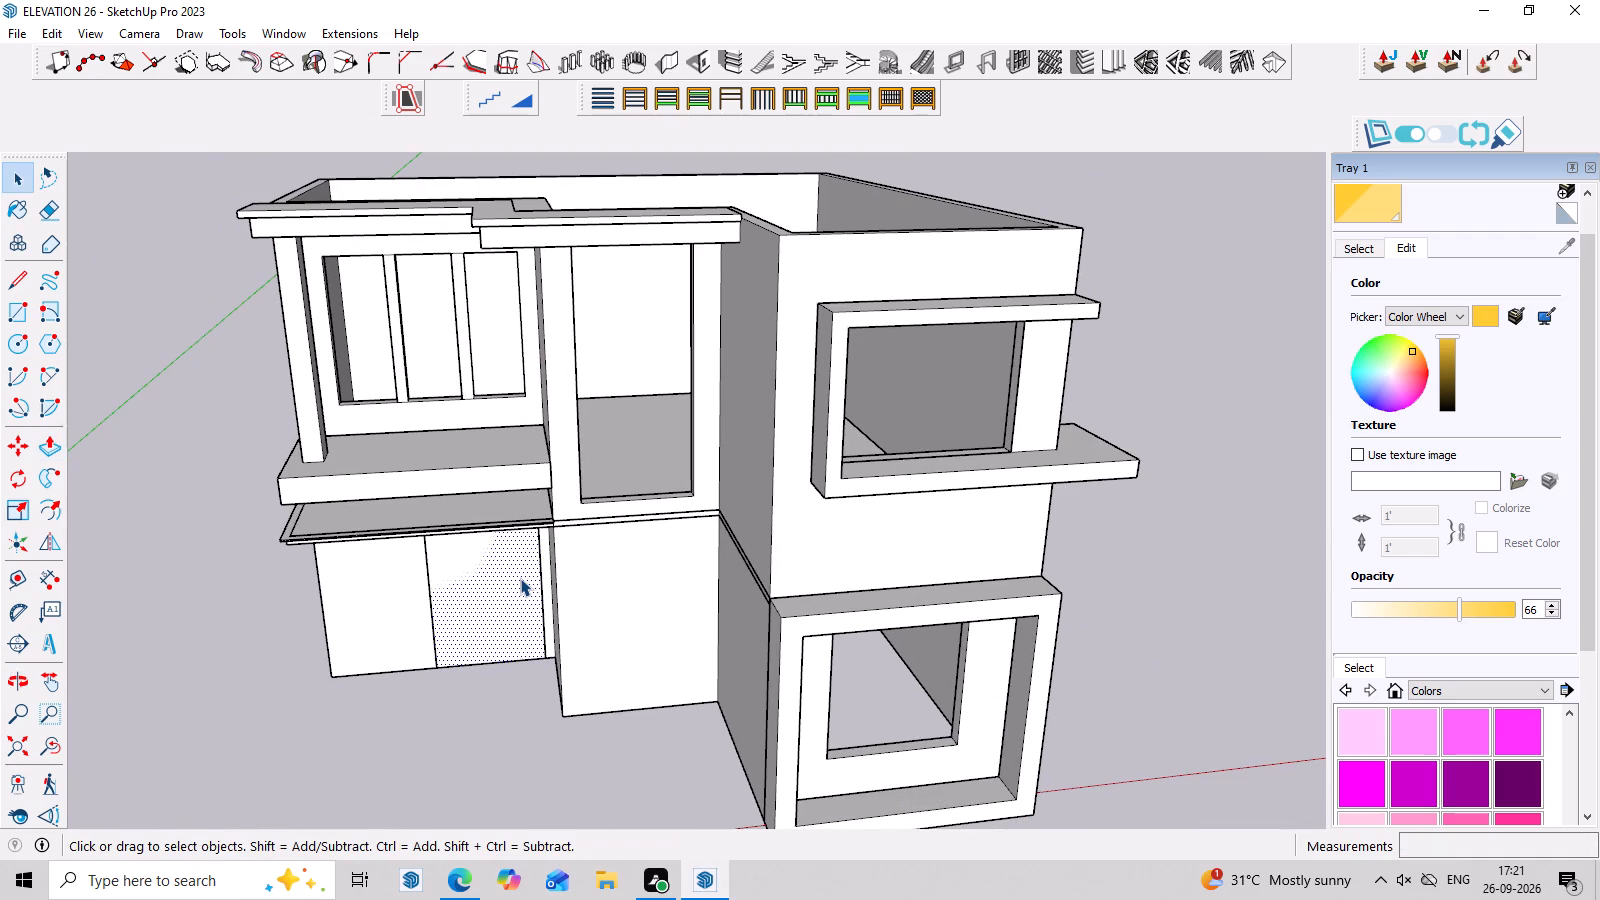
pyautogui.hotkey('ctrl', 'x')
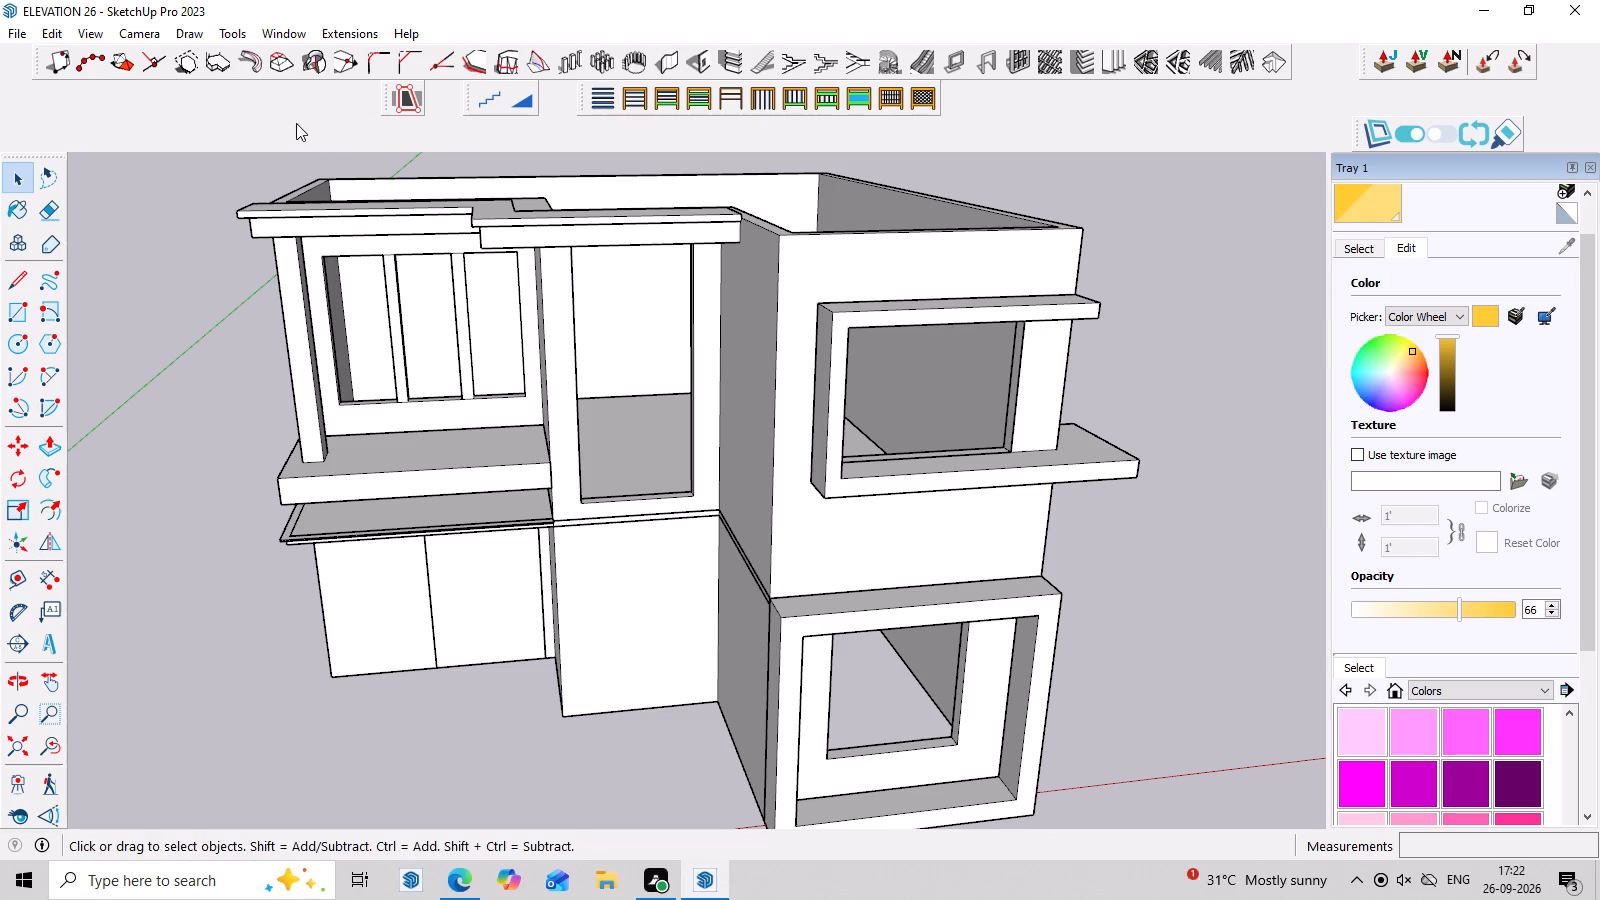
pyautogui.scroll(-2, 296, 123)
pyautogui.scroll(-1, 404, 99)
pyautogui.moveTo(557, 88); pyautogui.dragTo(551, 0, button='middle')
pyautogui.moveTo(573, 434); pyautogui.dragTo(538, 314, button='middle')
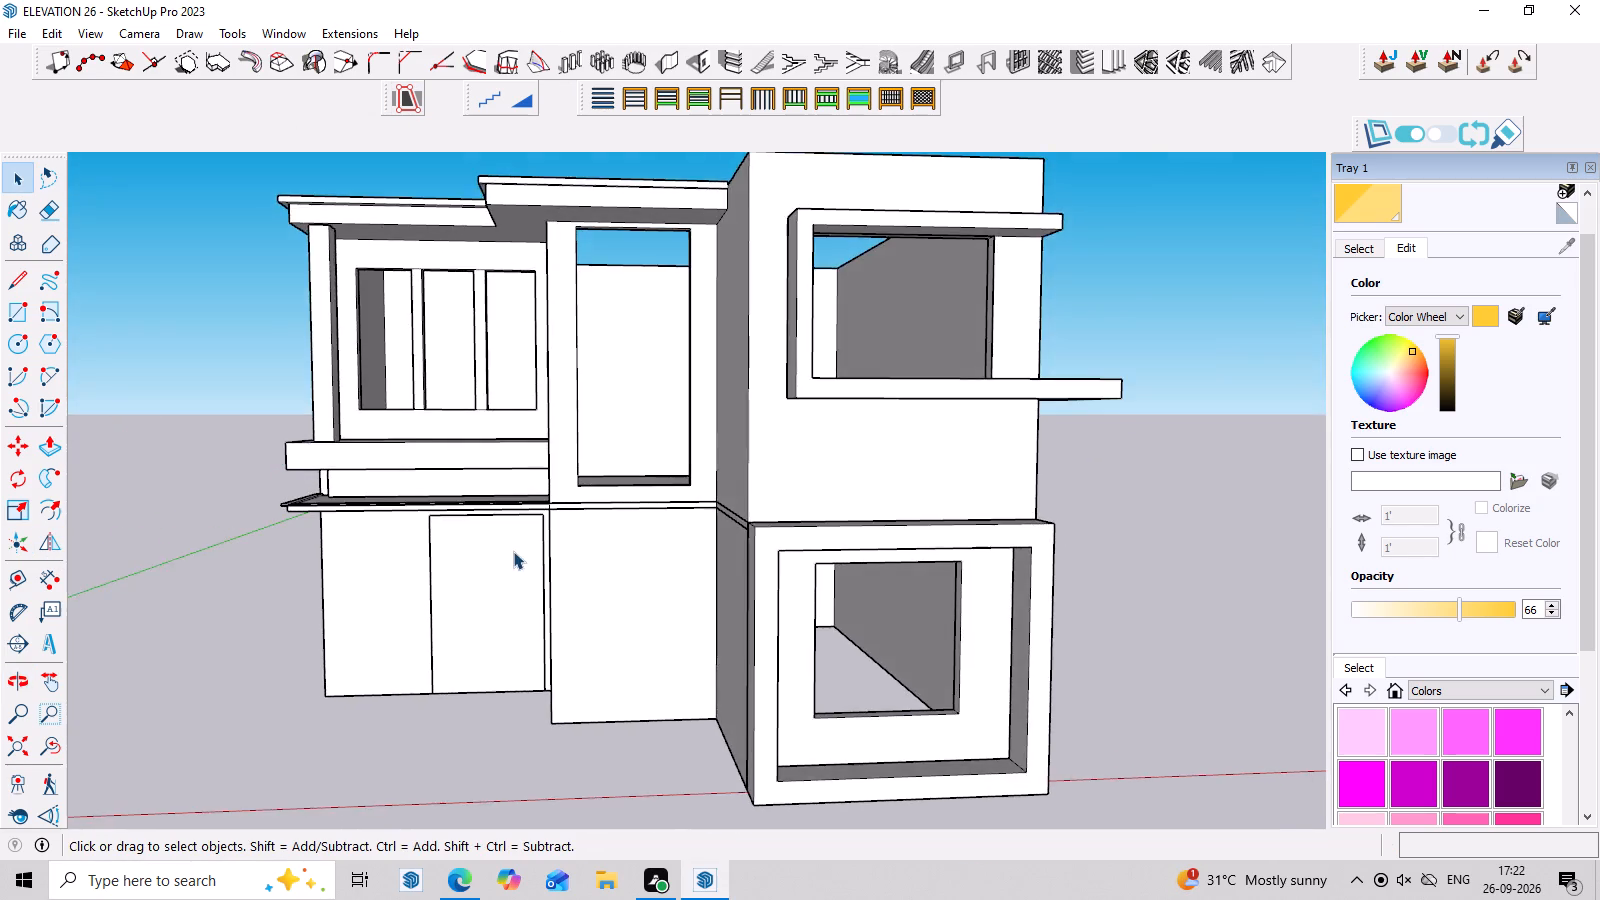
# Undo the doorway face cut and the recent edits back to before the doorway rectangle was drawn.
pyautogui.scroll(3, 507, 557)
pyautogui.press('space')
pyautogui.click(504, 564)
pyautogui.doubleClick(504, 564)
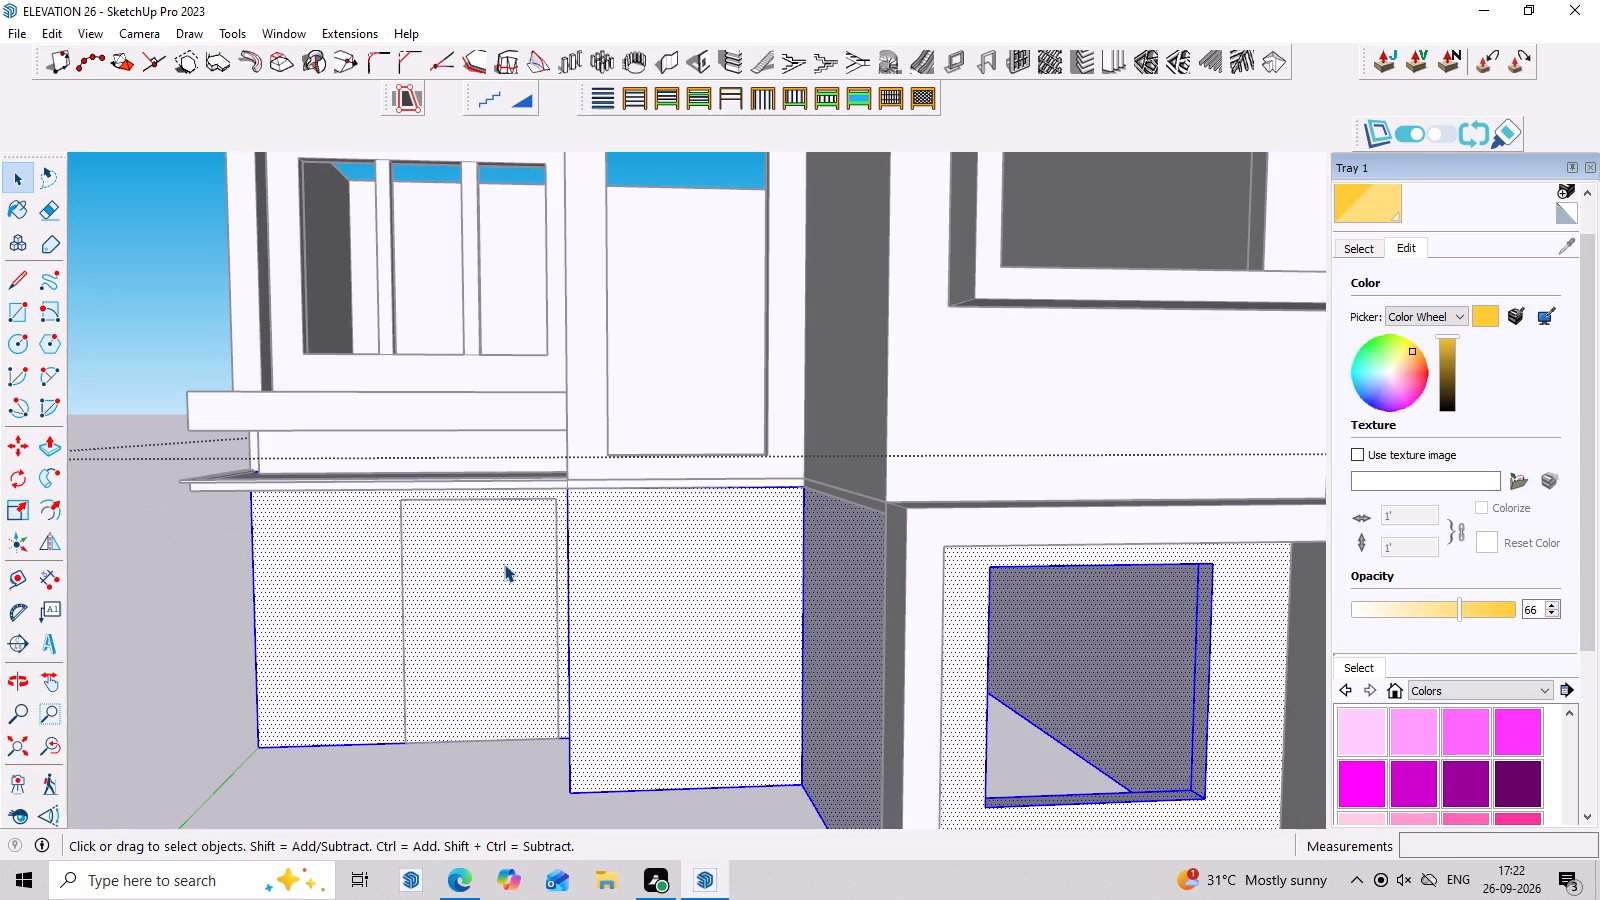
pyautogui.hotkey('ctrl', 'z')
pyautogui.hotkey('ctrl', 'z')
pyautogui.hotkey('ctrl', 'z')
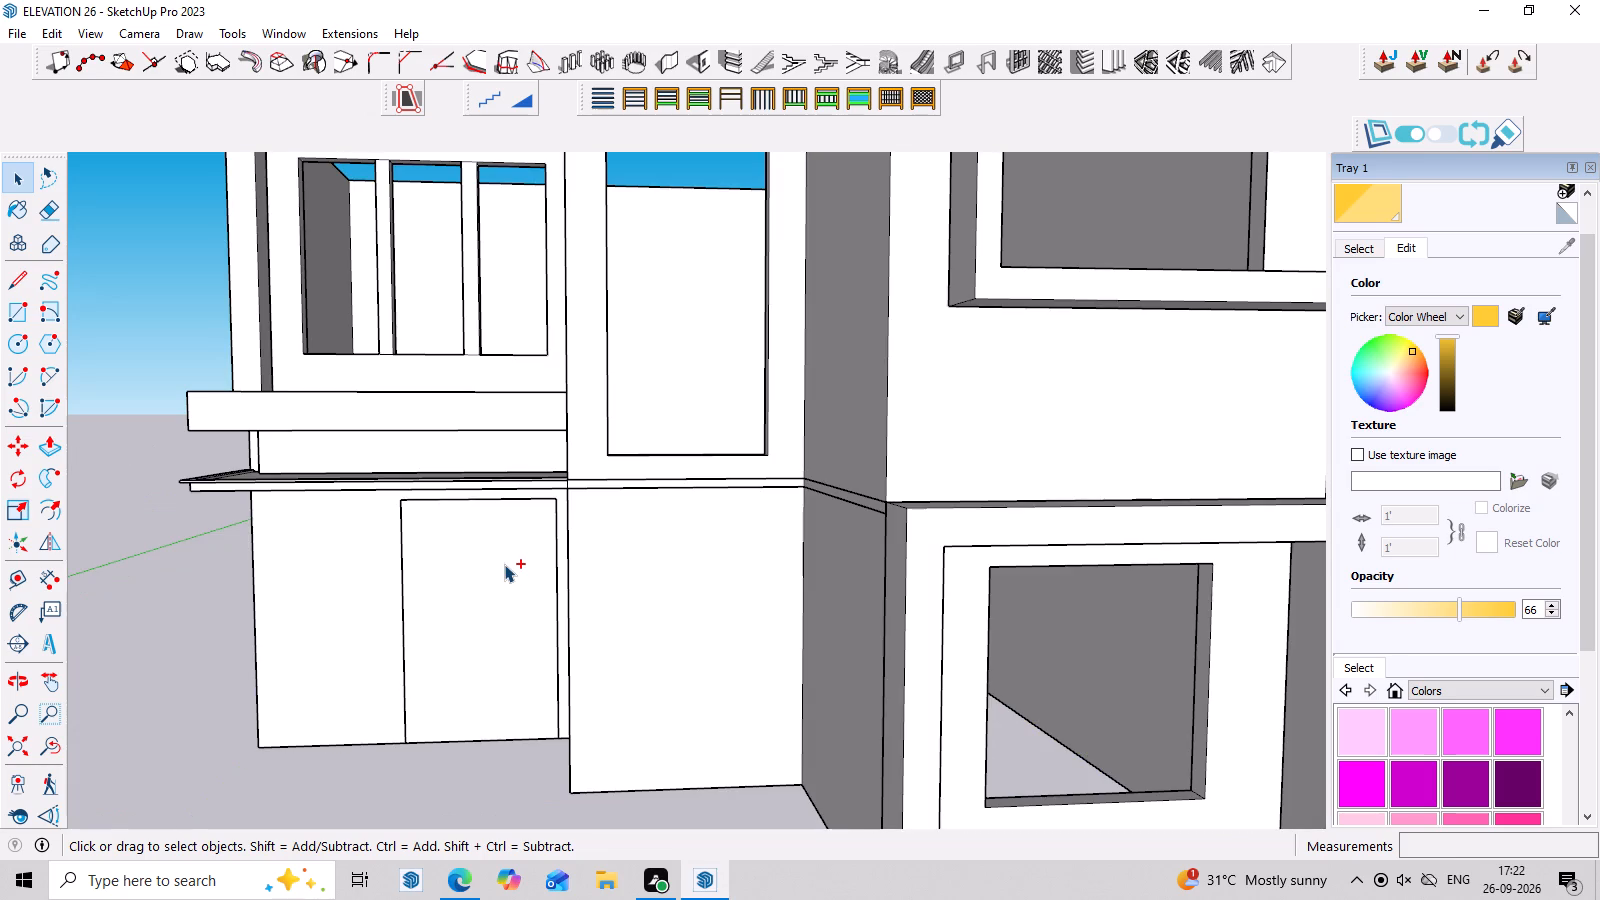
pyautogui.hotkey('ctrl', 'z')
# Inside the ground-floor wall group, draw a doorway rectangle about 5' 11" by 10' 3" beneath the lipped slab, reaching the wall's bottom edge.
pyautogui.tripleClick(493, 575)
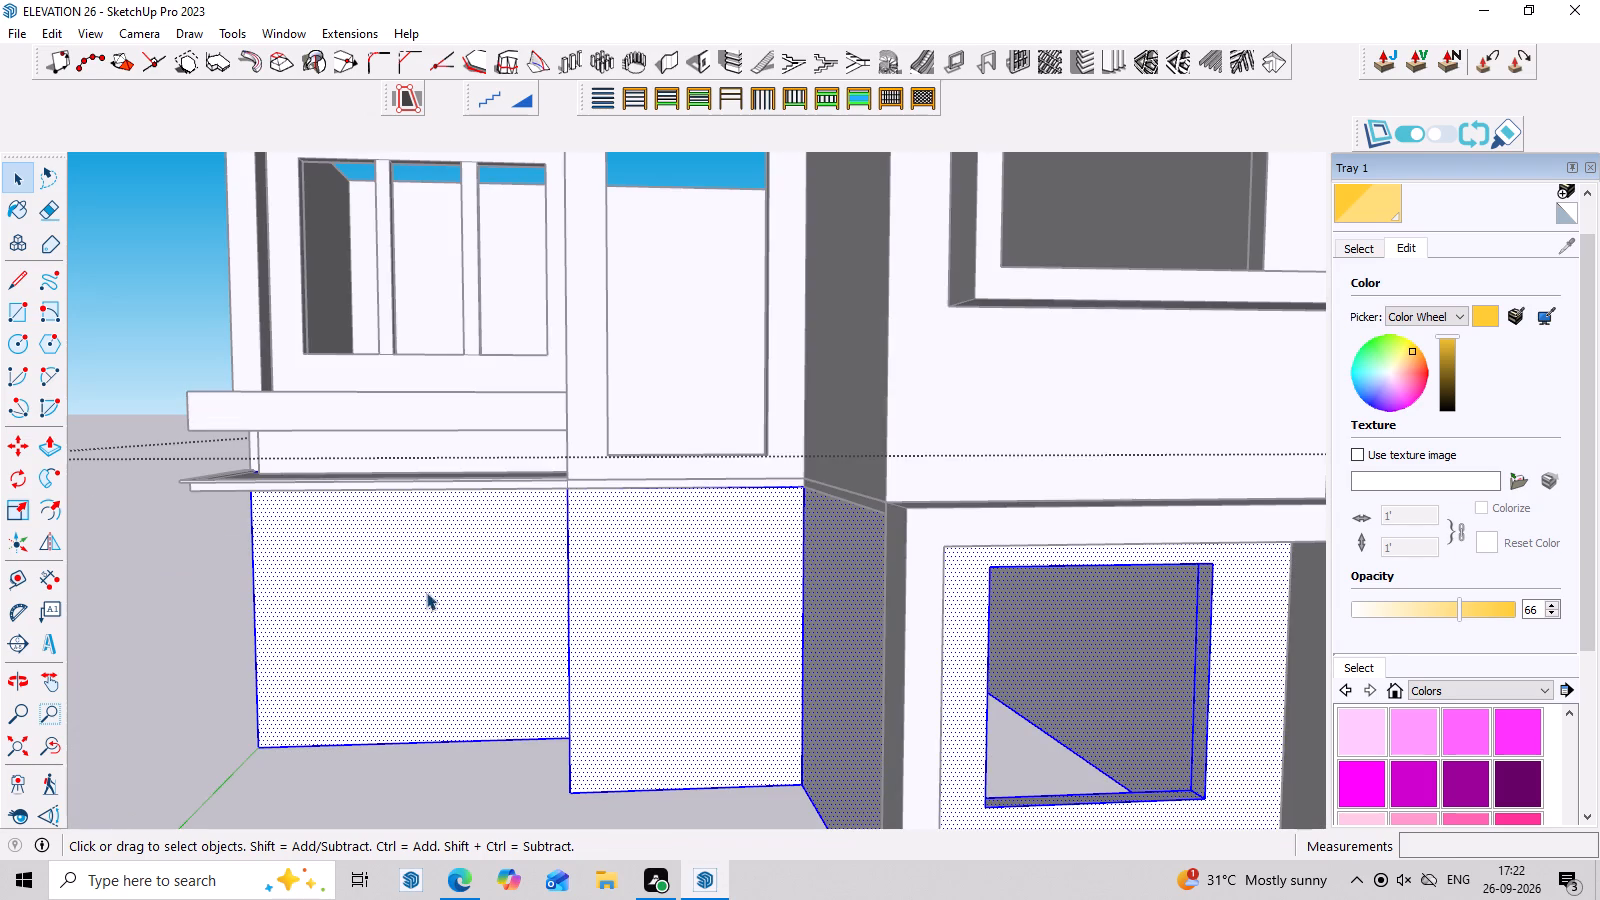
pyautogui.click(427, 592)
pyautogui.press('r')
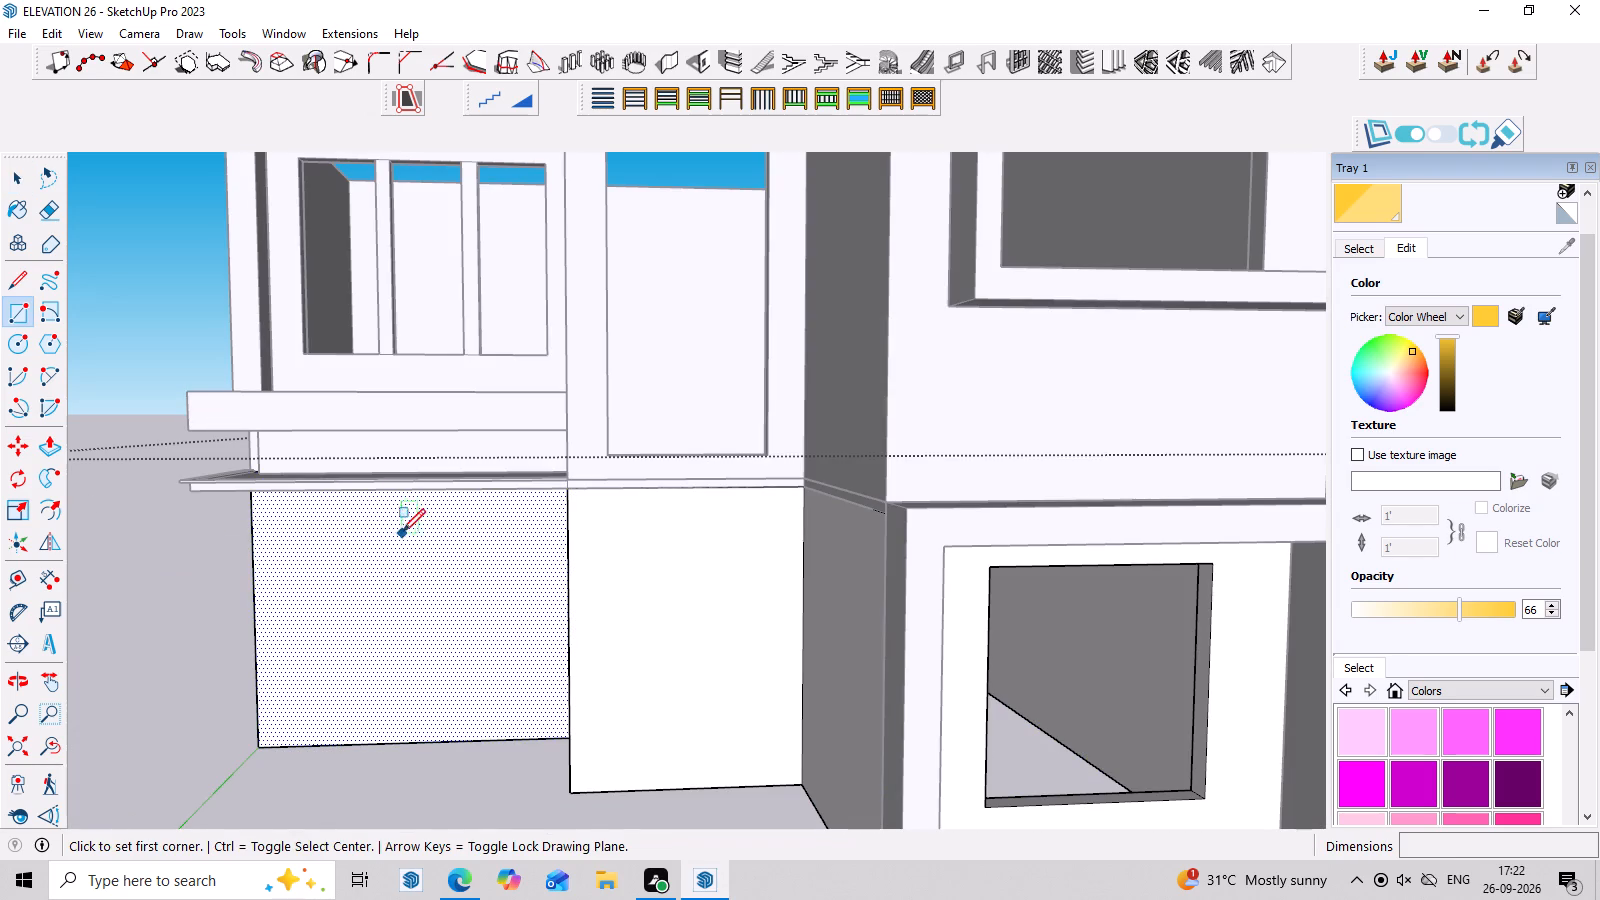
pyautogui.moveTo(432, 538); pyautogui.dragTo(435, 444, button='middle')
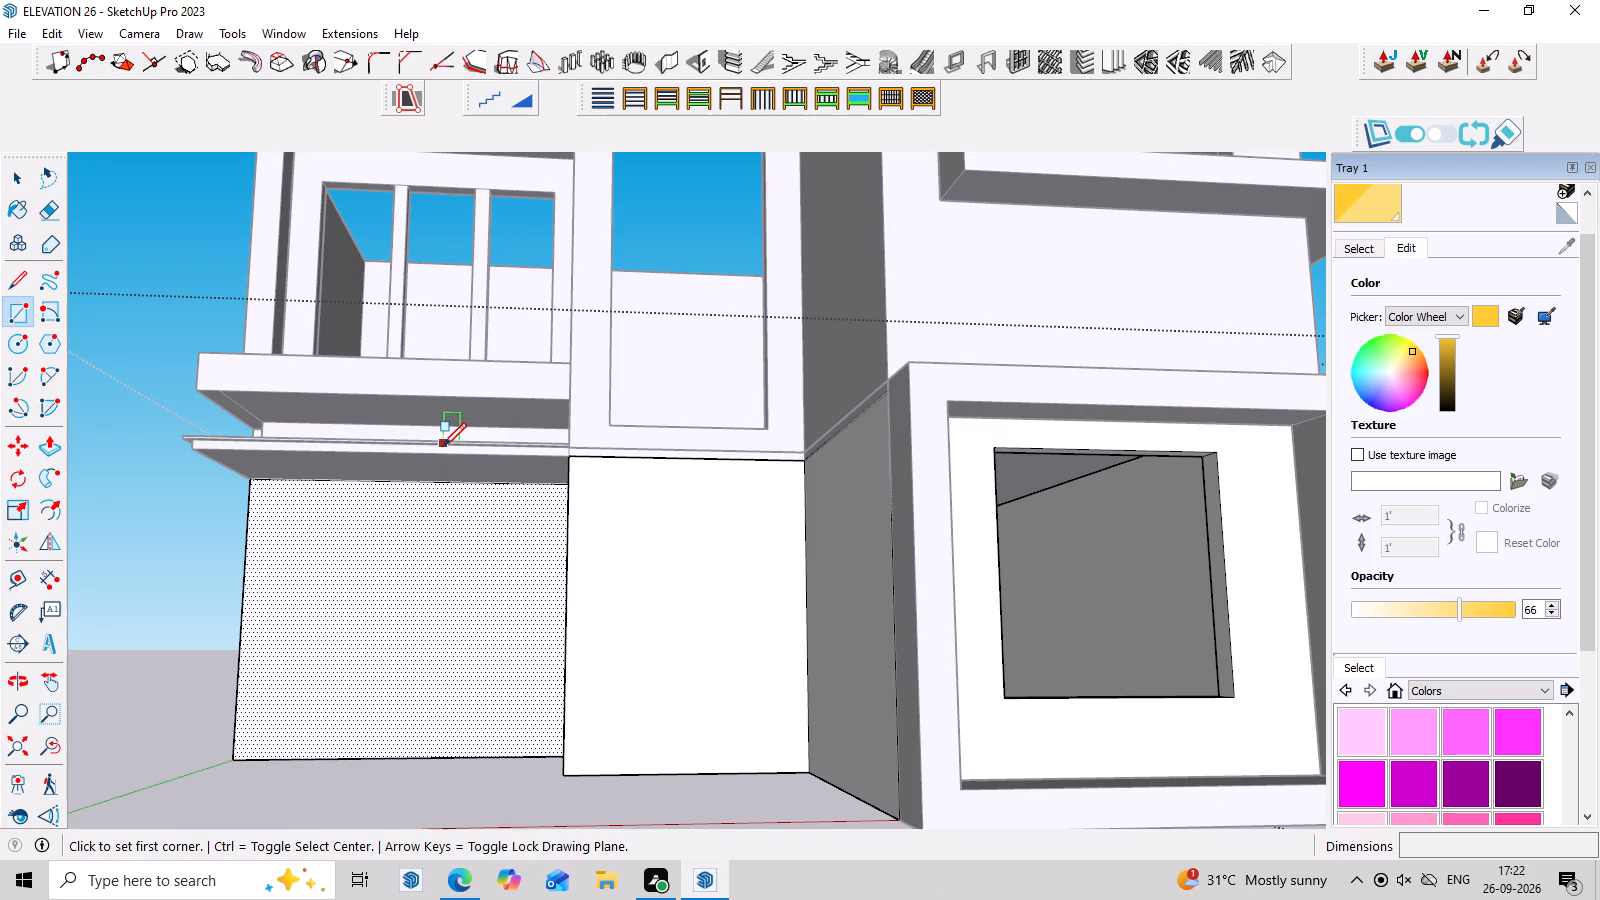
pyautogui.click(414, 522)
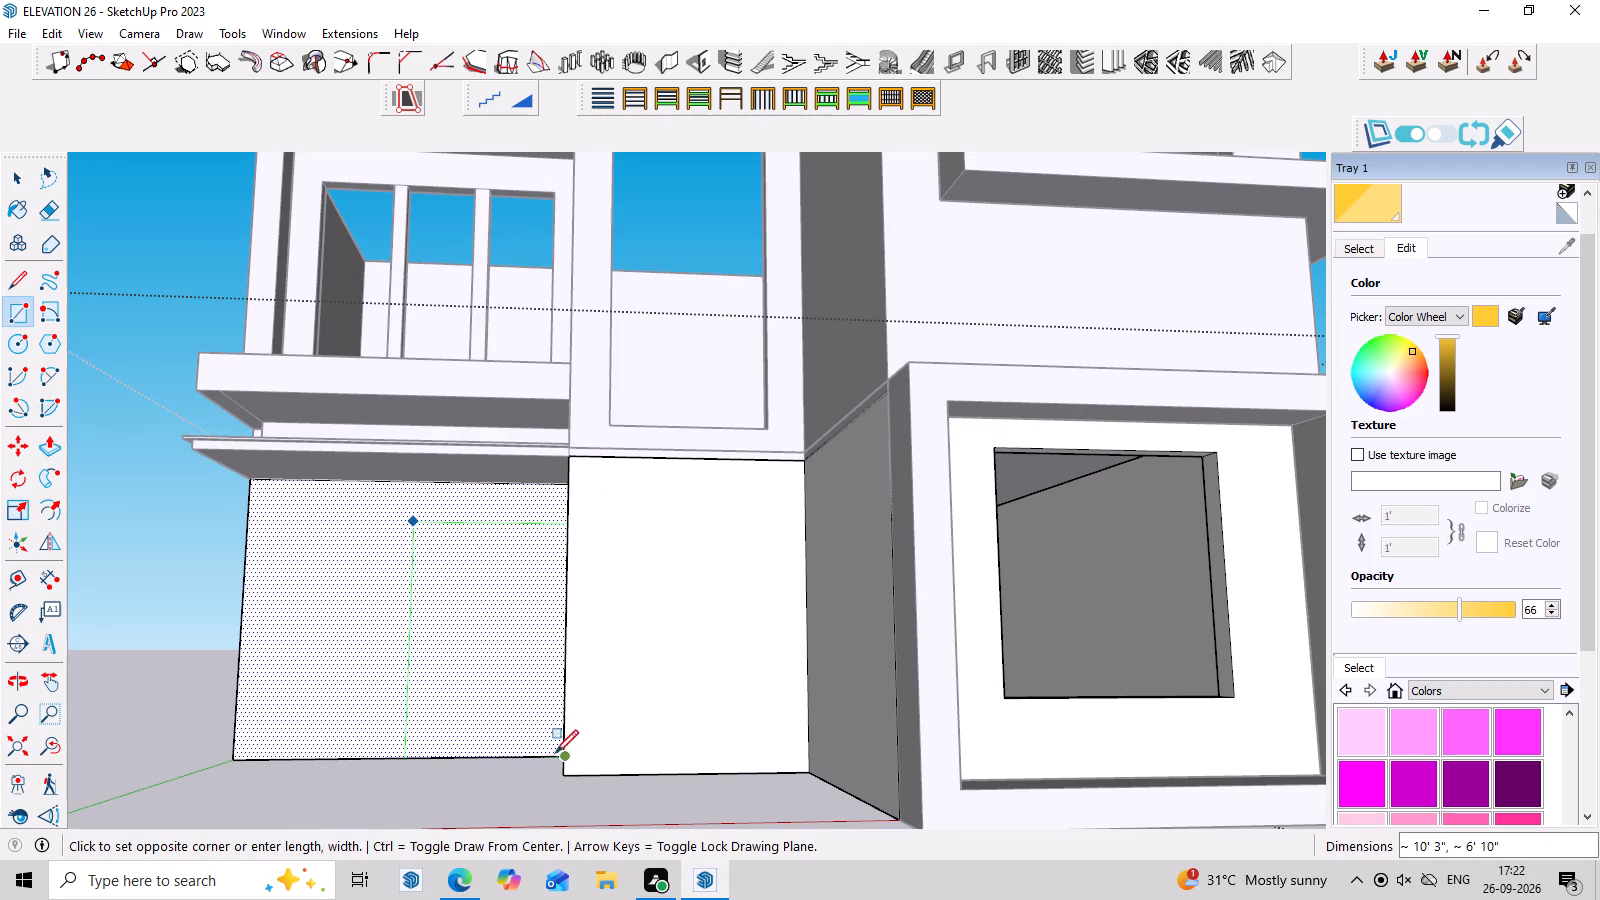
pyautogui.click(544, 752)
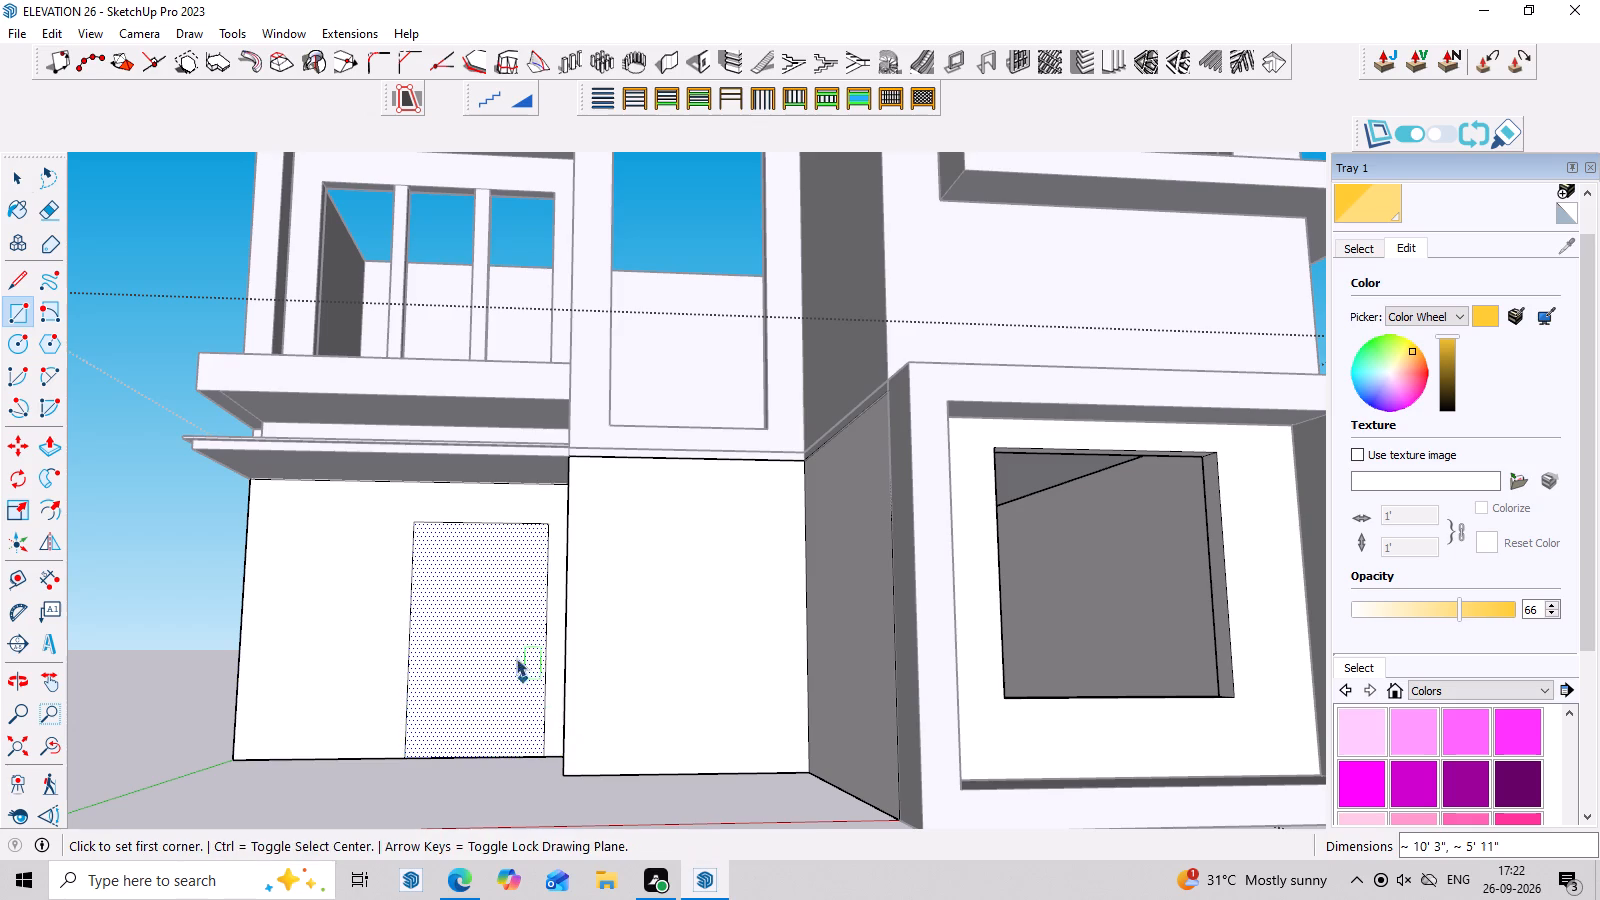
# Push the doorway rectangle inward 9" through the ground-floor wall, matching the thickness of the roof parapet wall.
pyautogui.press('space')
pyautogui.click(469, 619)
pyautogui.press('p')
pyautogui.moveTo(469, 619); pyautogui.dragTo(469, 604)
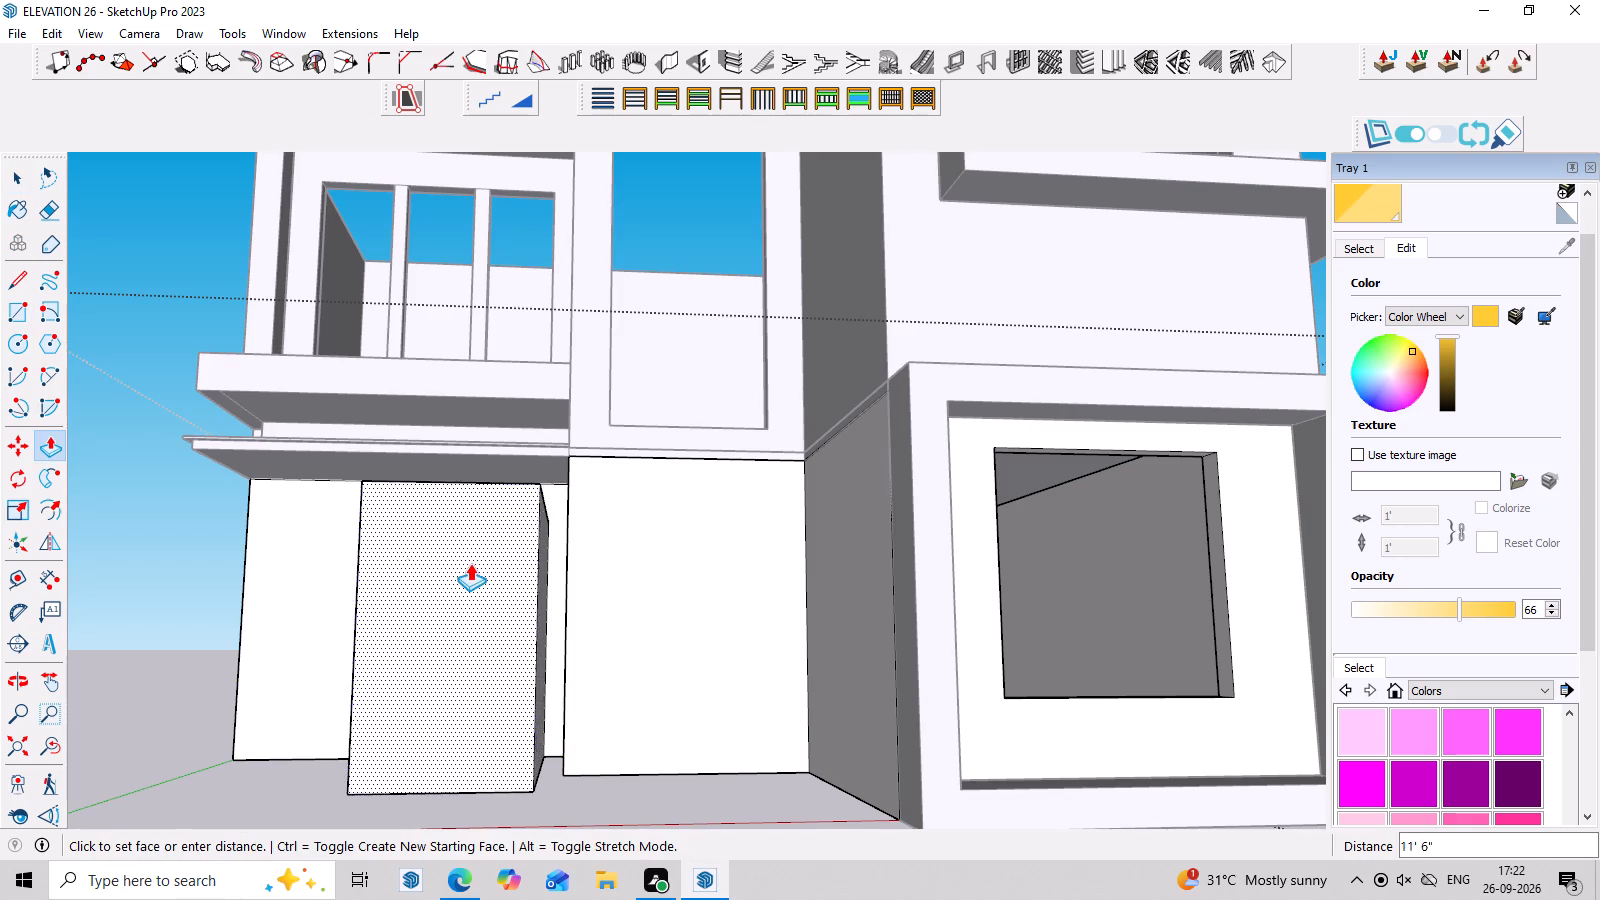
pyautogui.moveTo(470, 563); pyautogui.dragTo(480, 739, button='middle')
pyautogui.moveTo(524, 225); pyautogui.dragTo(514, 594, button='middle')
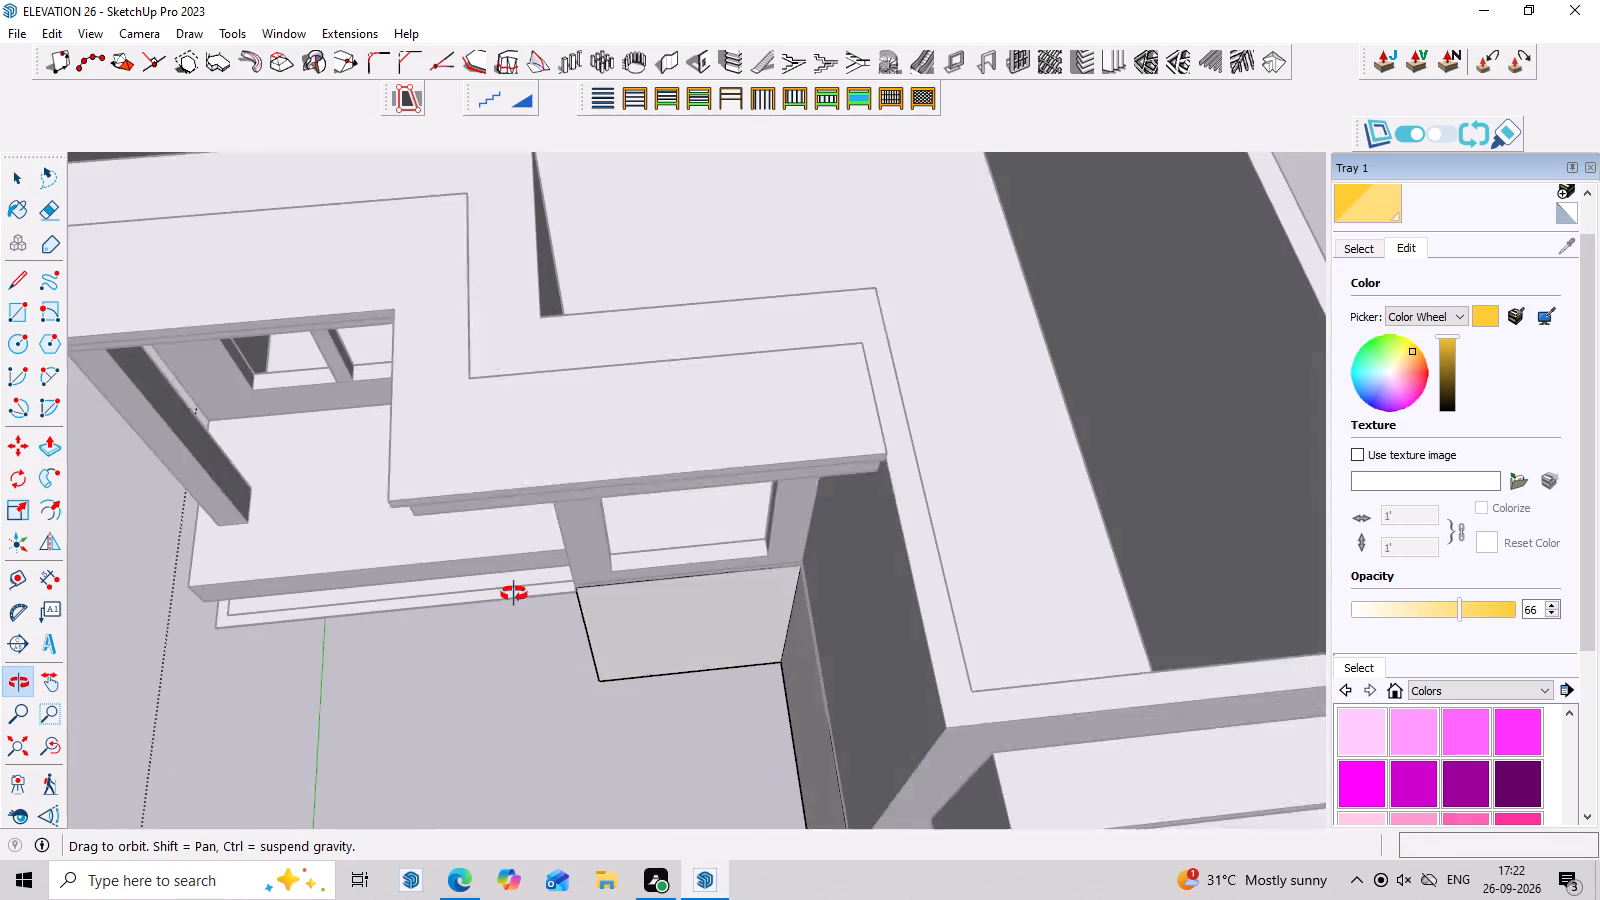
pyautogui.moveTo(514, 594); pyautogui.dragTo(513, 598, button='middle')
pyautogui.click(447, 161)
# Examine the ground-floor doorway opening and the whole building from the front, from the side and beside the existing house.
pyautogui.moveTo(532, 452); pyautogui.dragTo(612, 107, button='middle')
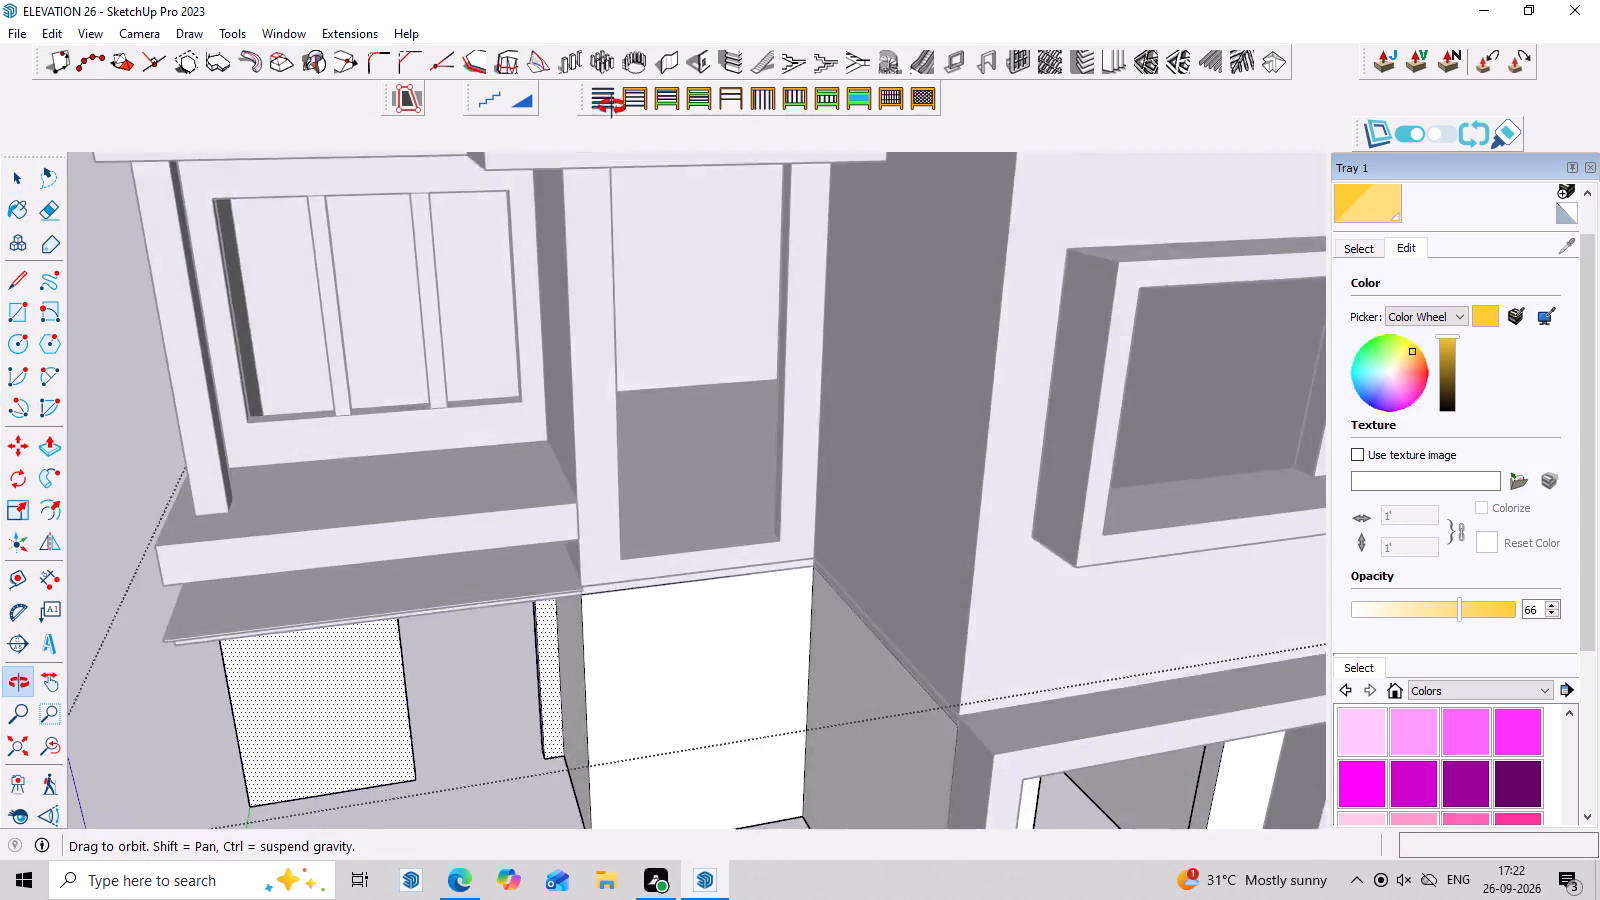
pyautogui.moveTo(612, 107); pyautogui.dragTo(612, 92, button='middle')
pyautogui.scroll(-4, 586, 484)
pyautogui.moveTo(627, 601); pyautogui.dragTo(632, 184, button='middle')
pyautogui.scroll(2, 553, 562)
pyautogui.scroll(-8, 593, 554)
pyautogui.moveTo(935, 470); pyautogui.dragTo(868, 708, button='middle')
pyautogui.scroll(3, 534, 619)
pyautogui.moveTo(604, 520); pyautogui.dragTo(592, 639, button='middle')
pyautogui.scroll(3, 498, 549)
pyautogui.moveTo(585, 540); pyautogui.dragTo(549, 558, button='middle')
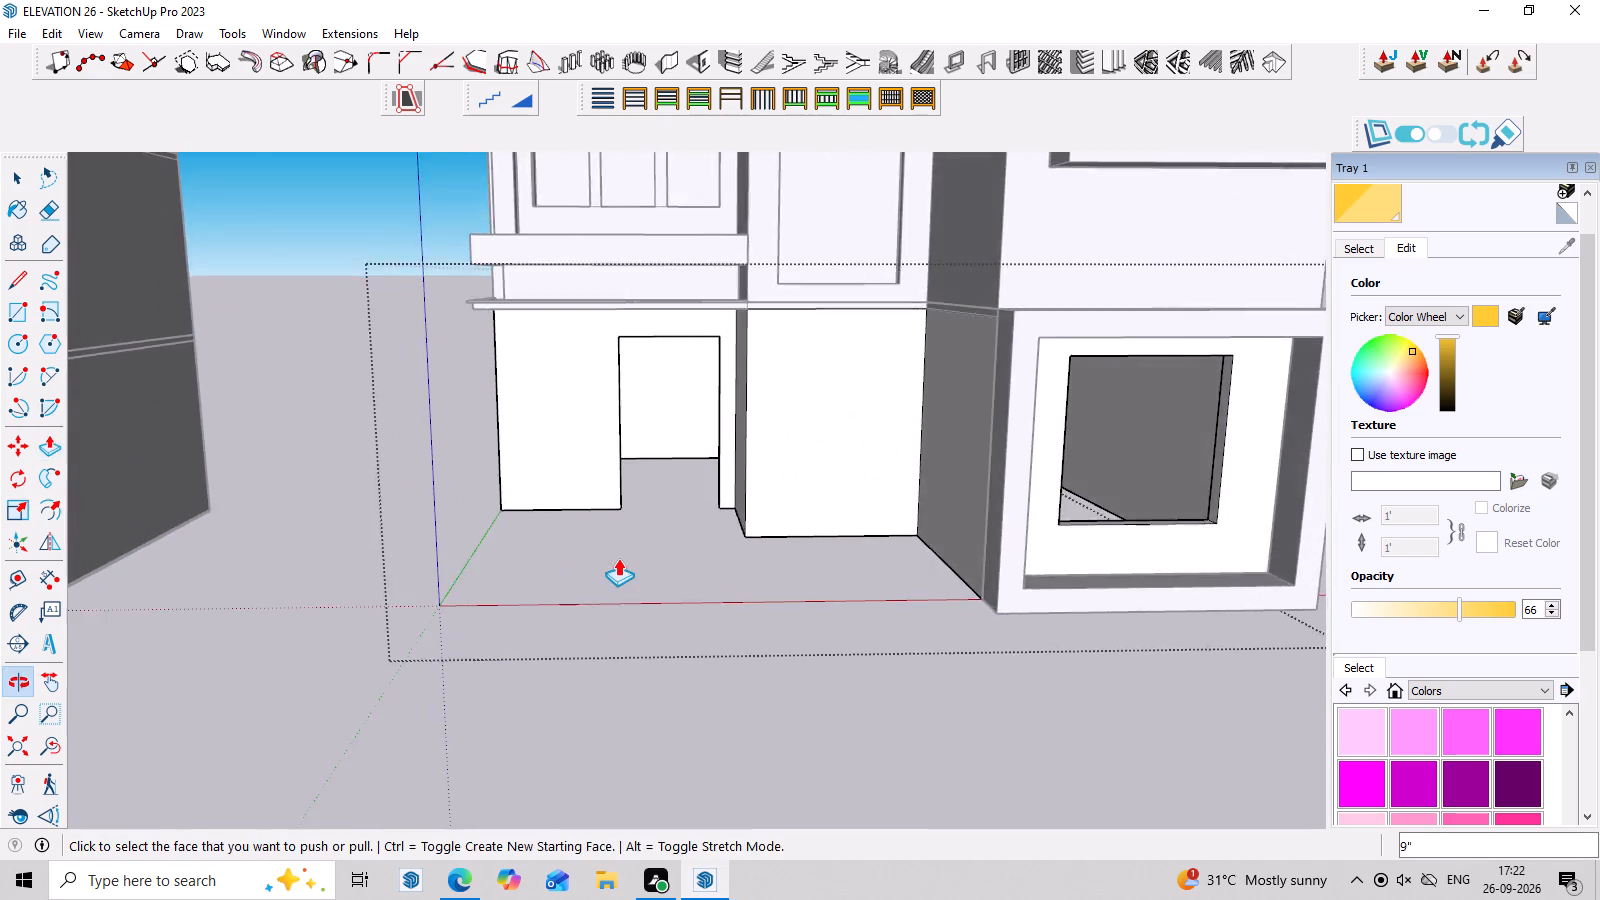
pyautogui.scroll(3, 618, 558)
pyautogui.moveTo(651, 563); pyautogui.dragTo(575, 580, button='middle')
pyautogui.scroll(3, 636, 596)
pyautogui.moveTo(677, 597); pyautogui.dragTo(846, 600, button='middle')
pyautogui.scroll(-7, 858, 598)
pyautogui.moveTo(1075, 634); pyautogui.dragTo(1056, 636, button='middle')
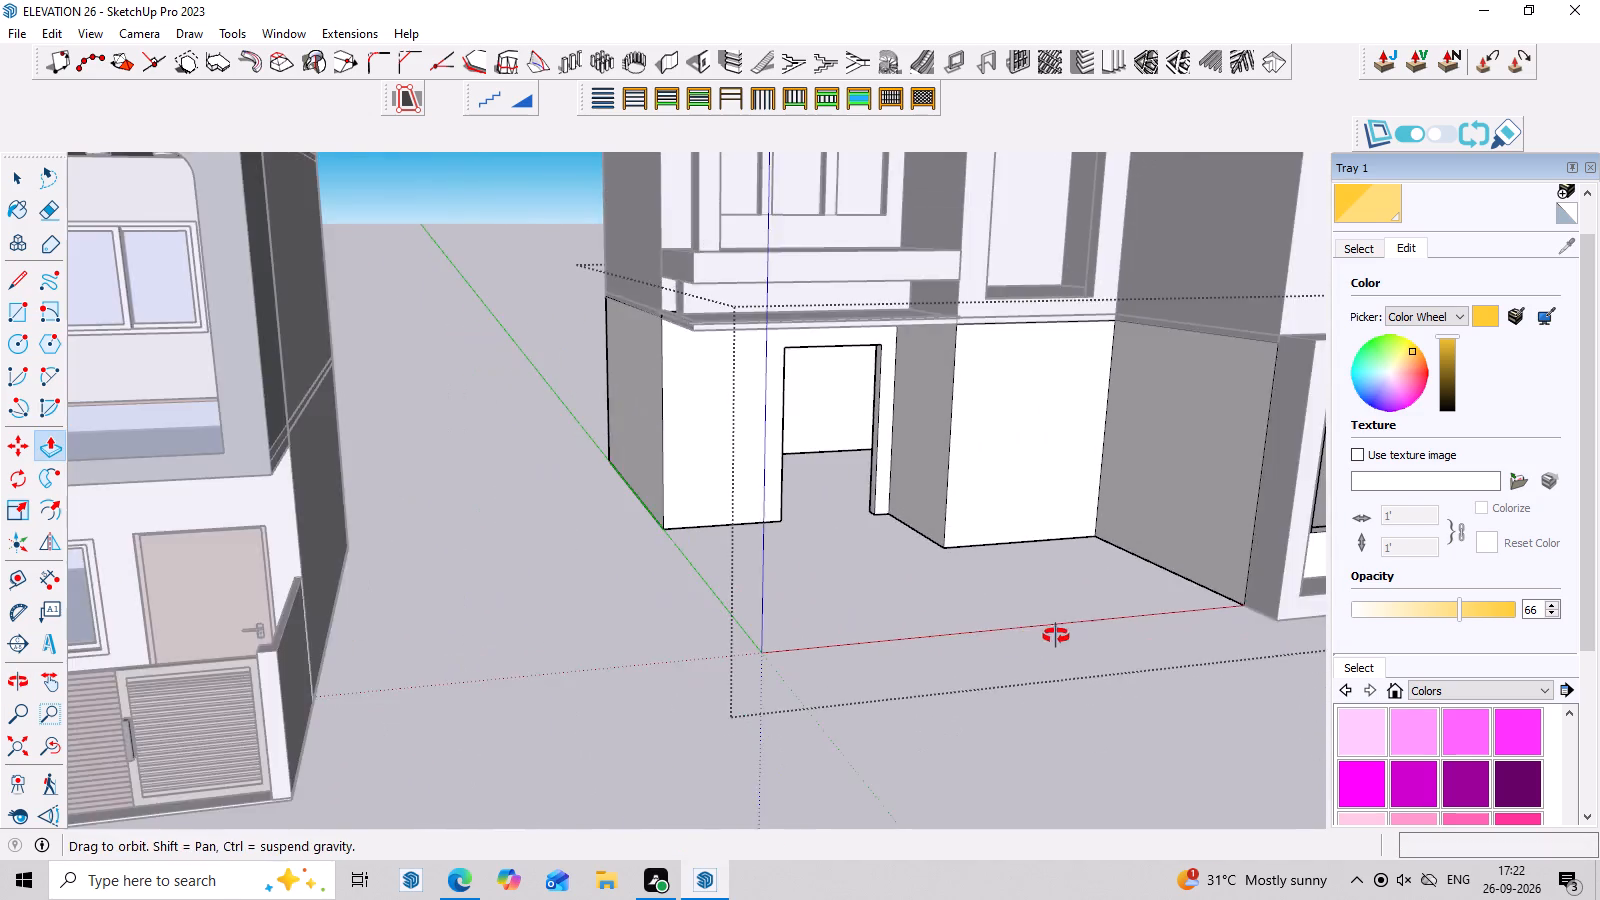
pyautogui.moveTo(1056, 636); pyautogui.dragTo(930, 645, button='middle')
pyautogui.scroll(2, 943, 643)
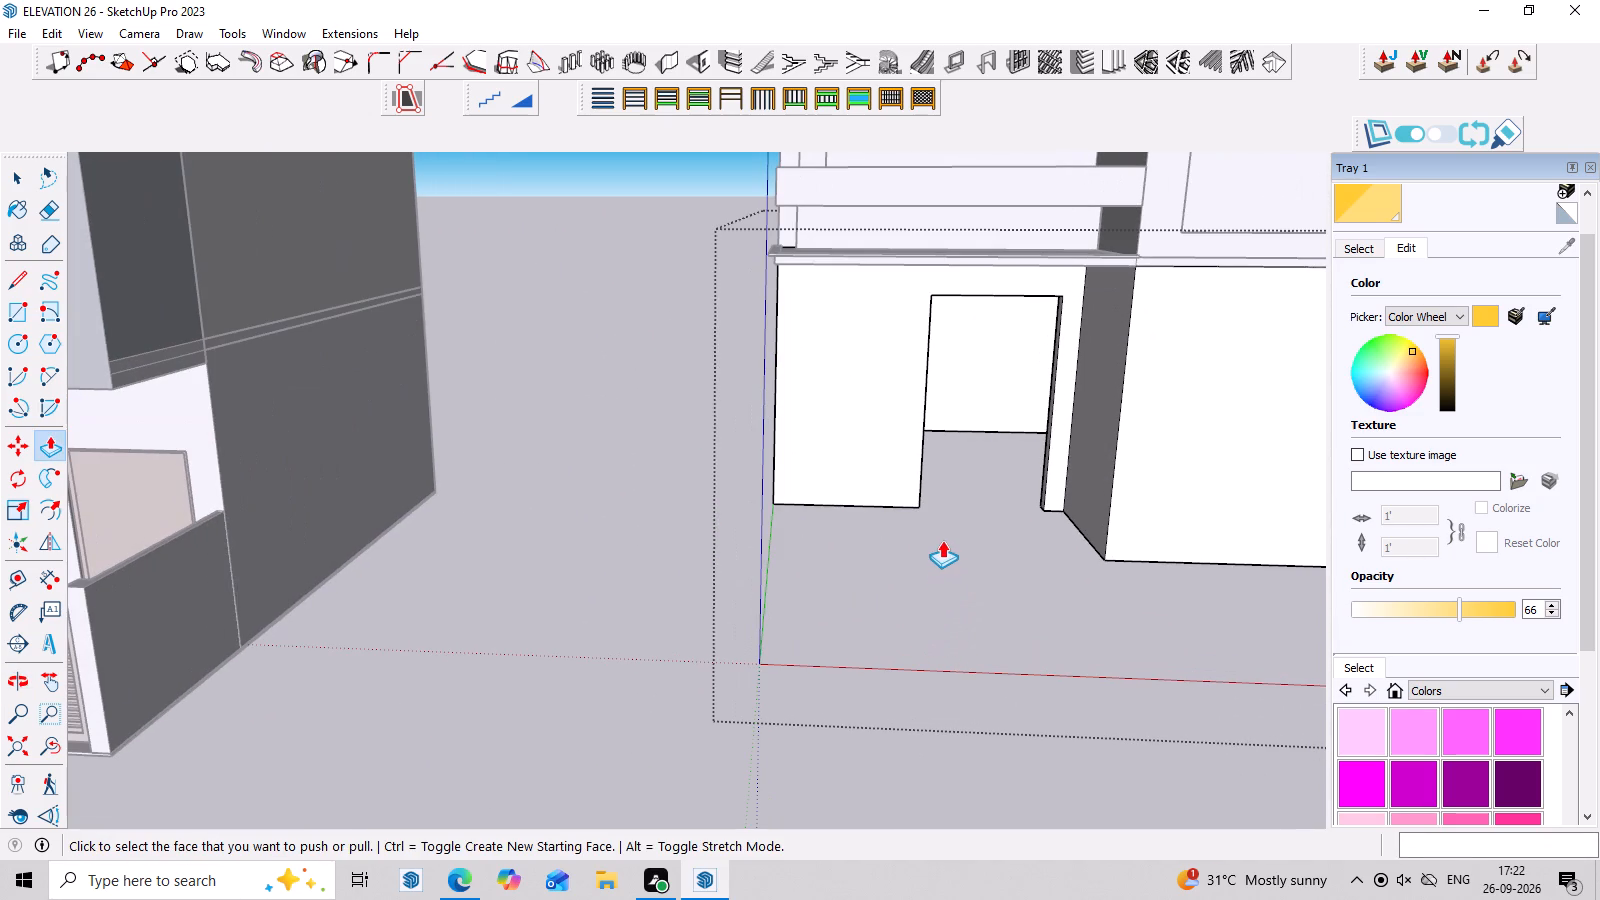
pyautogui.scroll(-11, 853, 505)
pyautogui.scroll(4, 1225, 388)
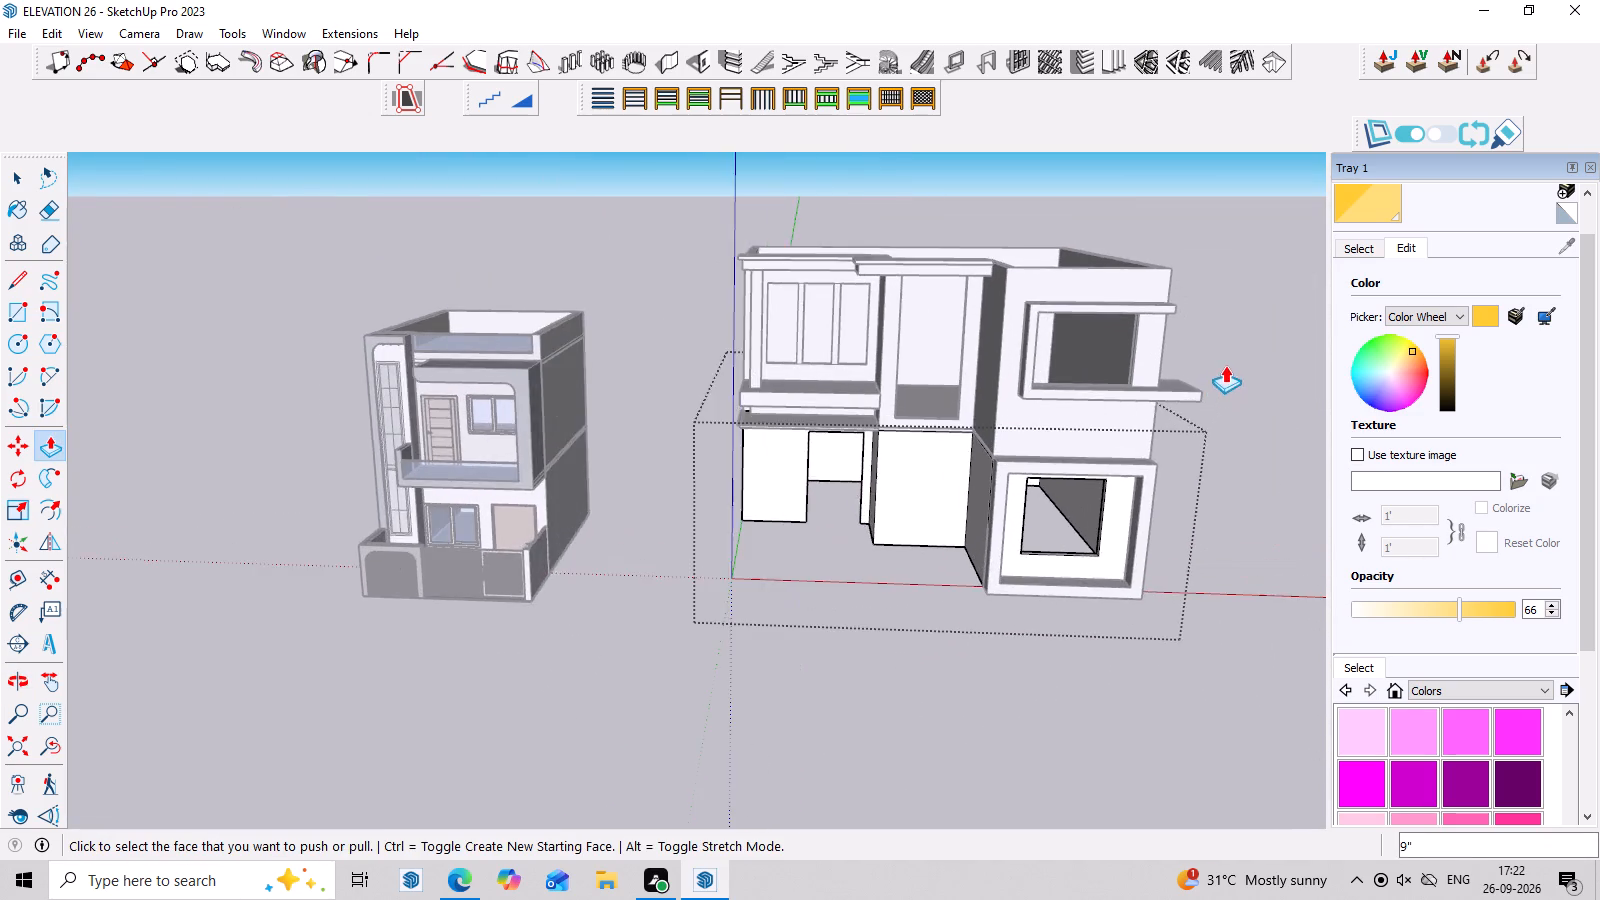
pyautogui.scroll(1, 1225, 365)
pyautogui.moveTo(1225, 364); pyautogui.dragTo(1232, 263, button='middle')
pyautogui.scroll(3, 1235, 326)
pyautogui.moveTo(1238, 353); pyautogui.dragTo(1287, 368, button='middle')
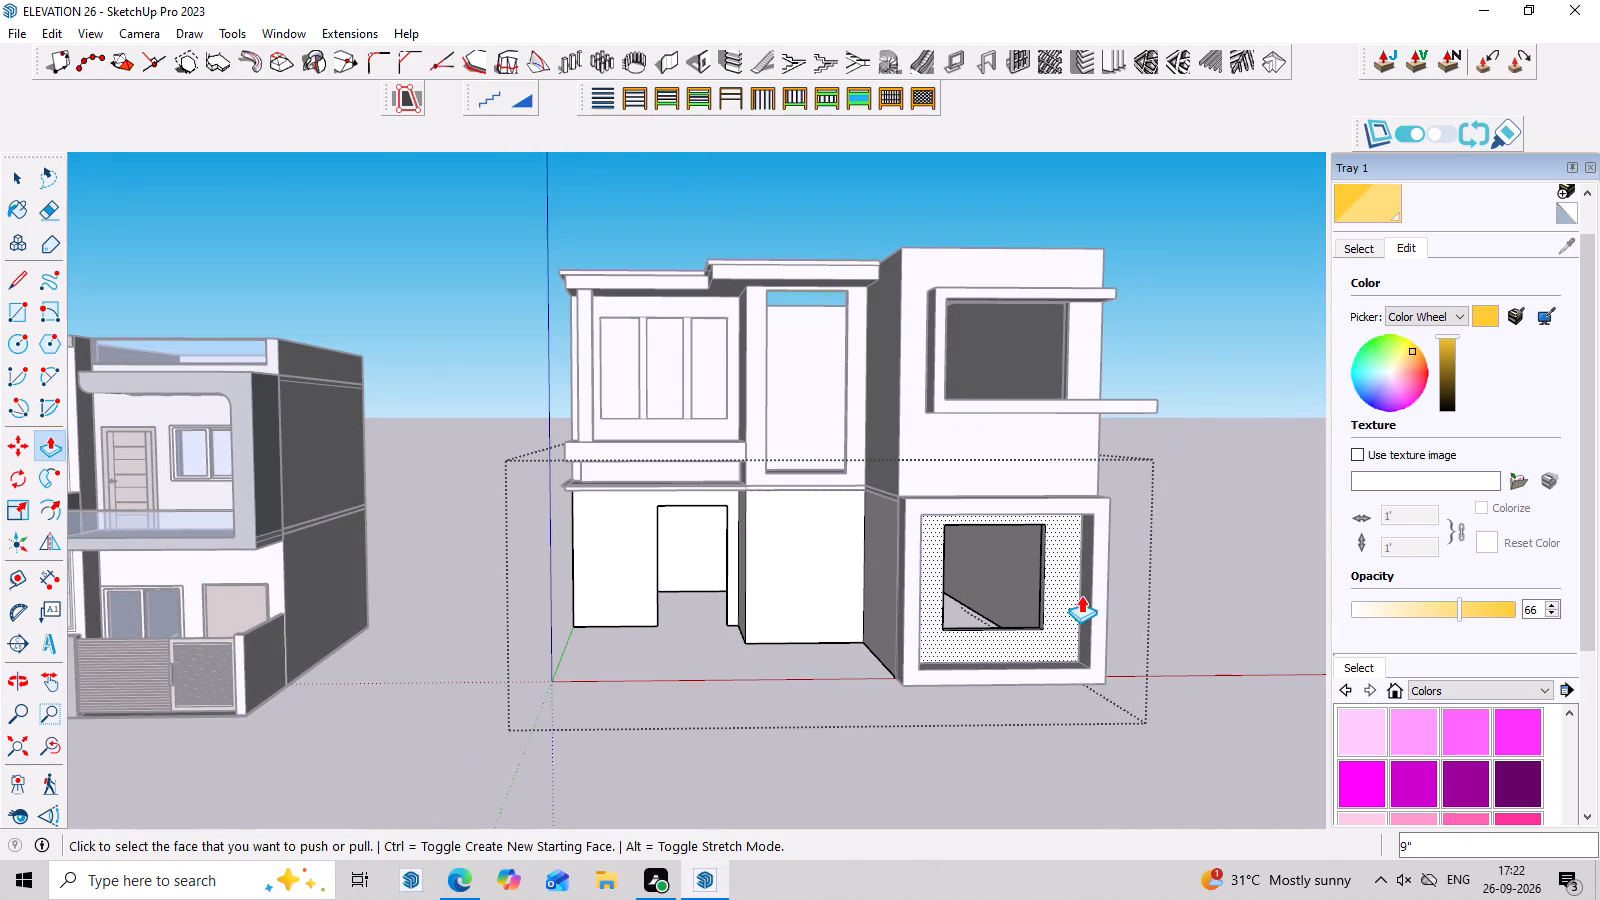
pyautogui.moveTo(641, 707); pyautogui.dragTo(937, 740, button='middle')
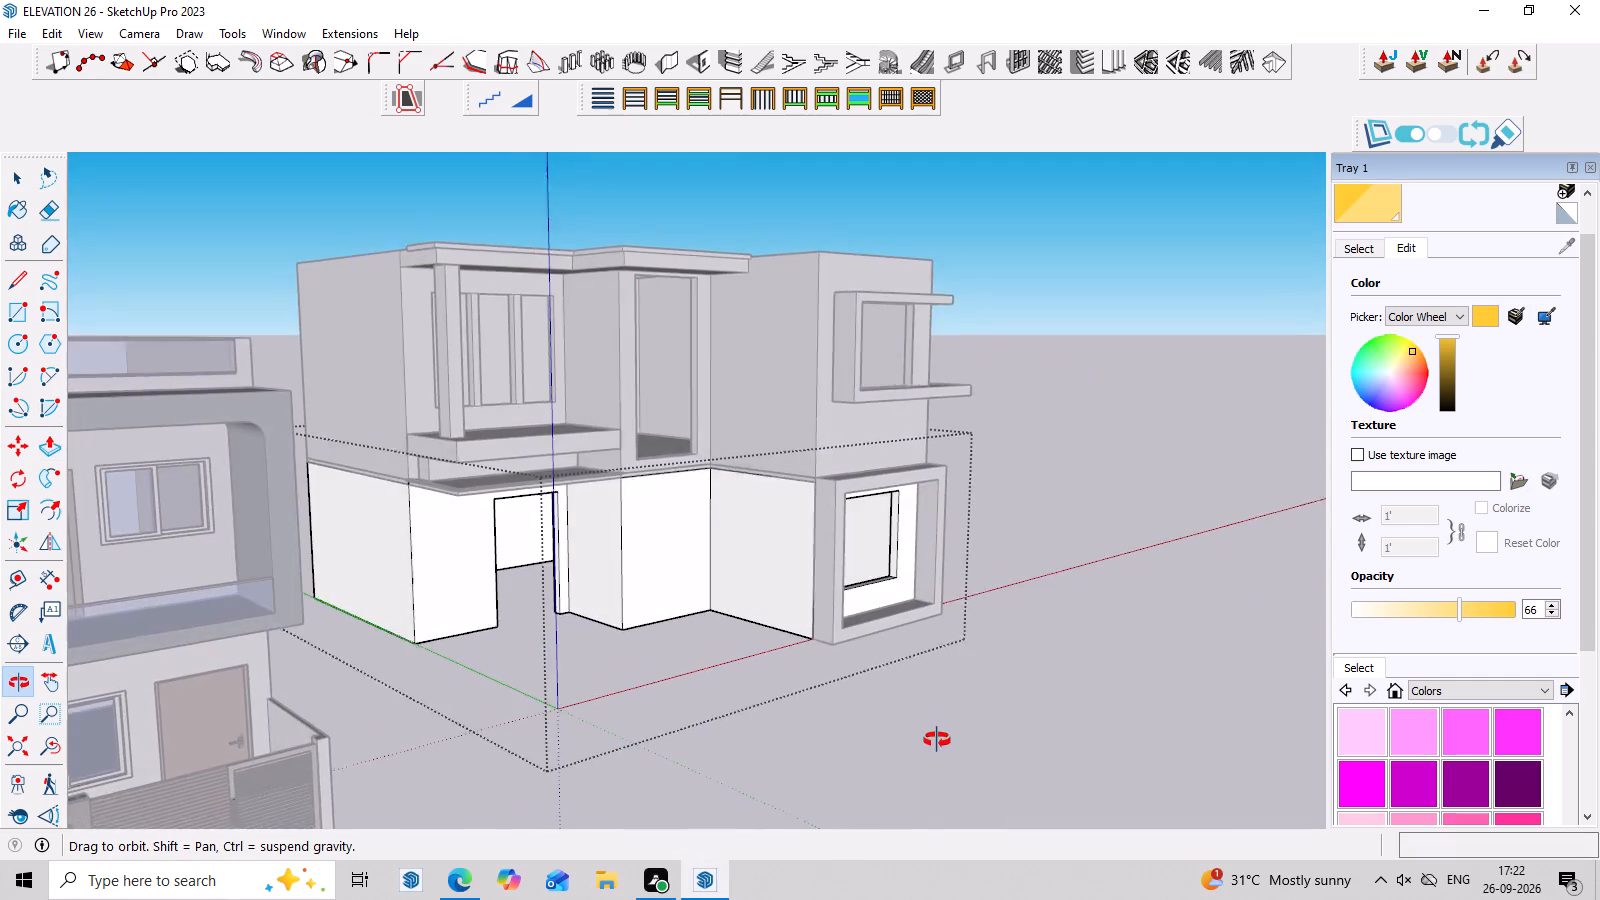
pyautogui.moveTo(937, 740); pyautogui.dragTo(544, 708, button='middle')
pyautogui.middleClick(544, 708)
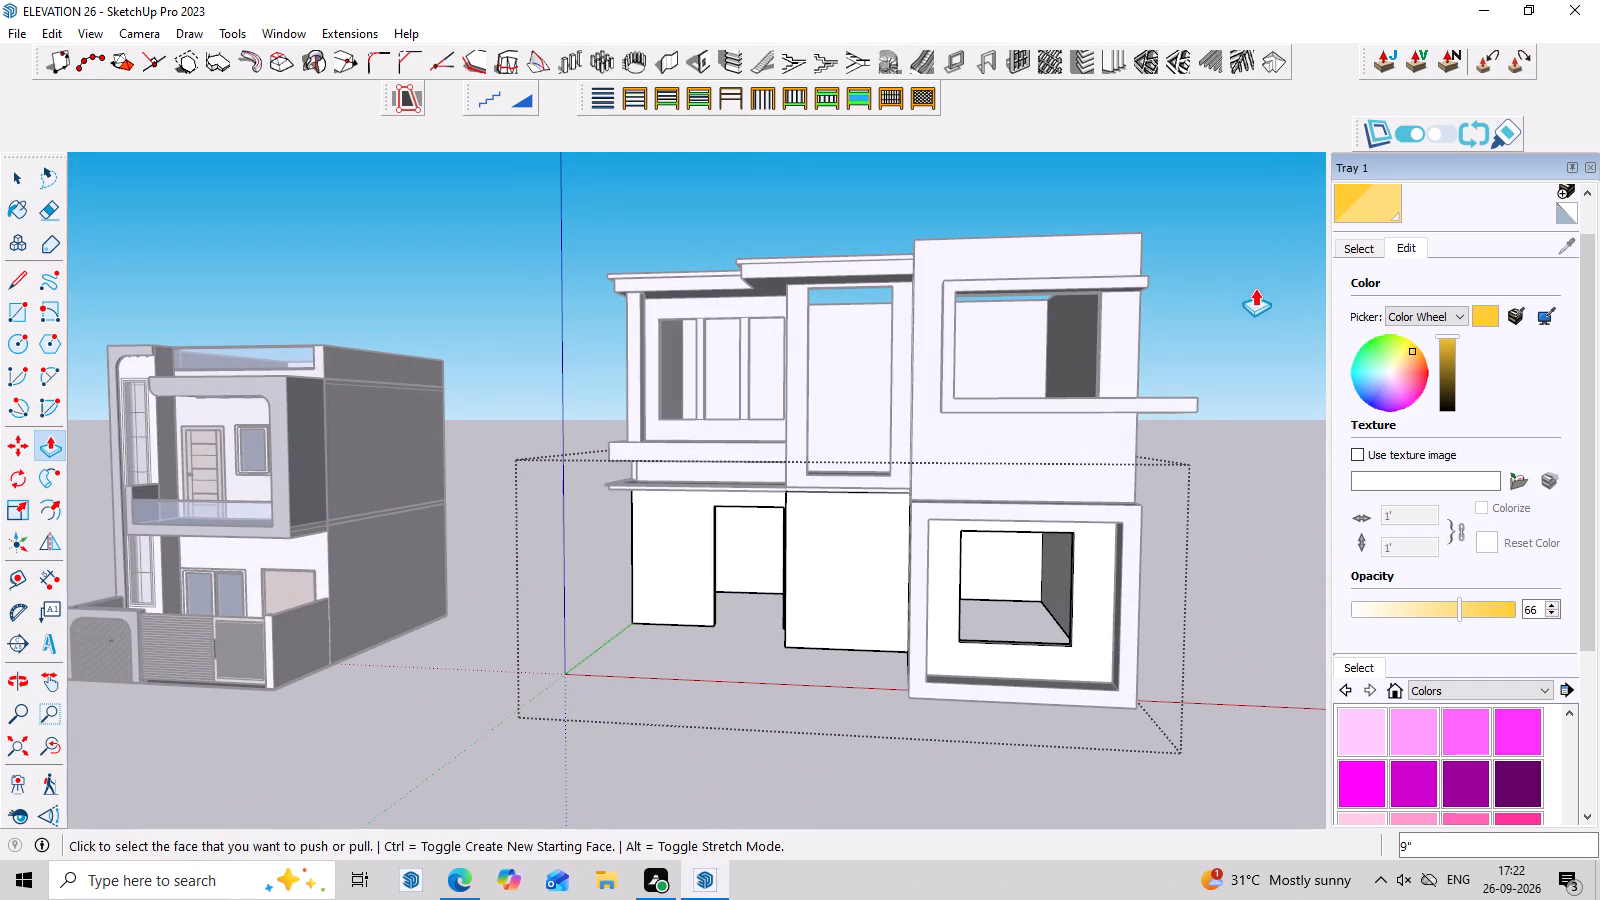
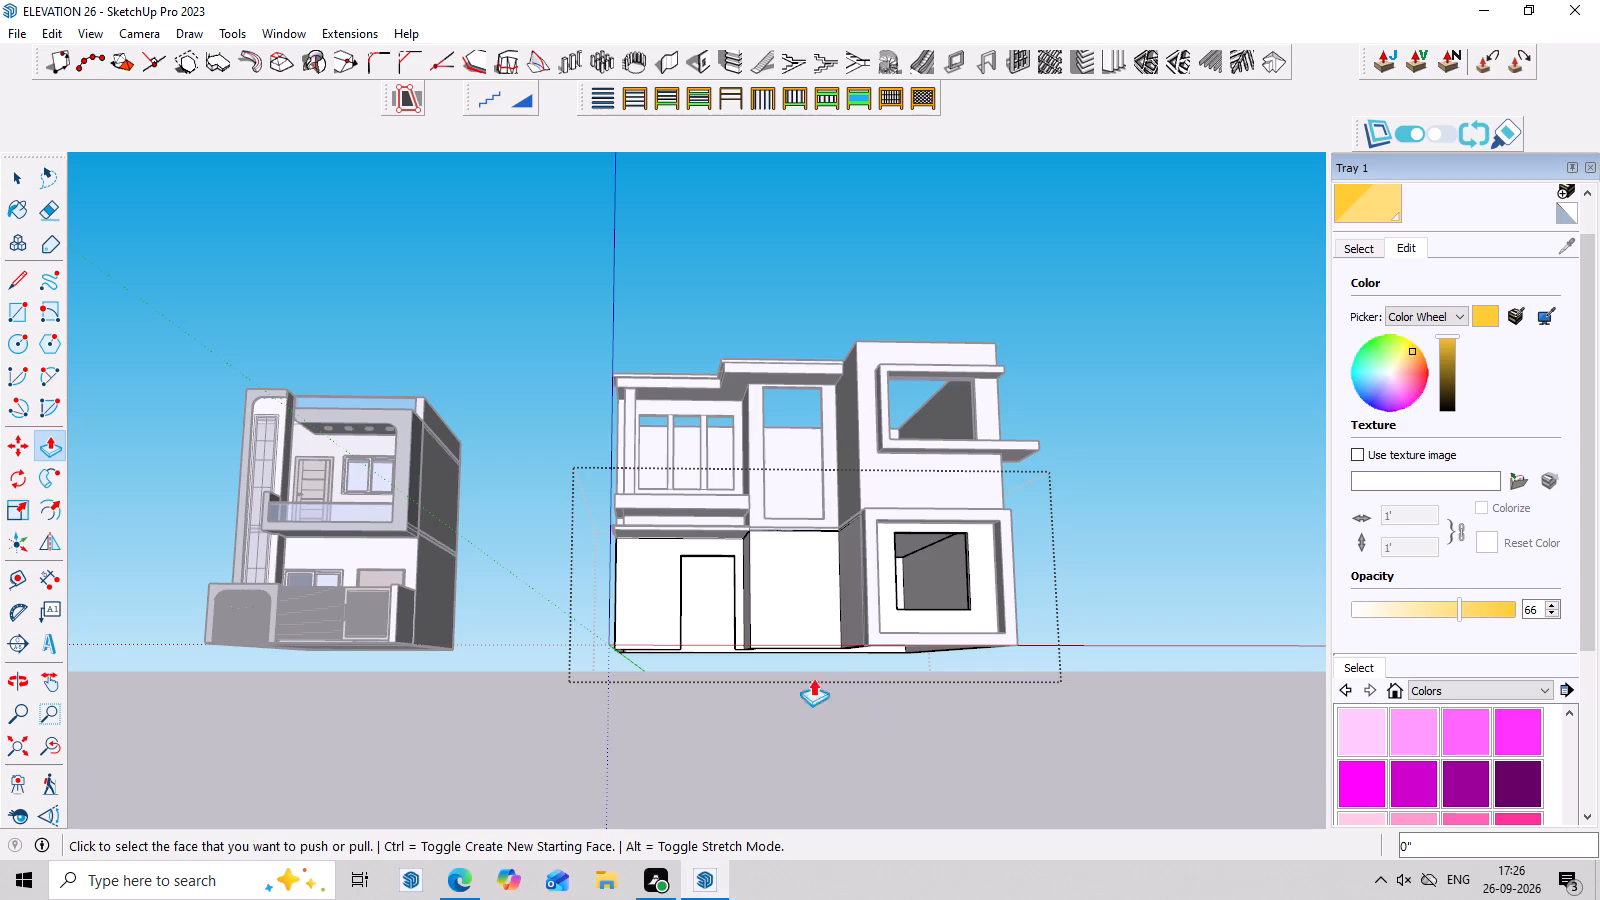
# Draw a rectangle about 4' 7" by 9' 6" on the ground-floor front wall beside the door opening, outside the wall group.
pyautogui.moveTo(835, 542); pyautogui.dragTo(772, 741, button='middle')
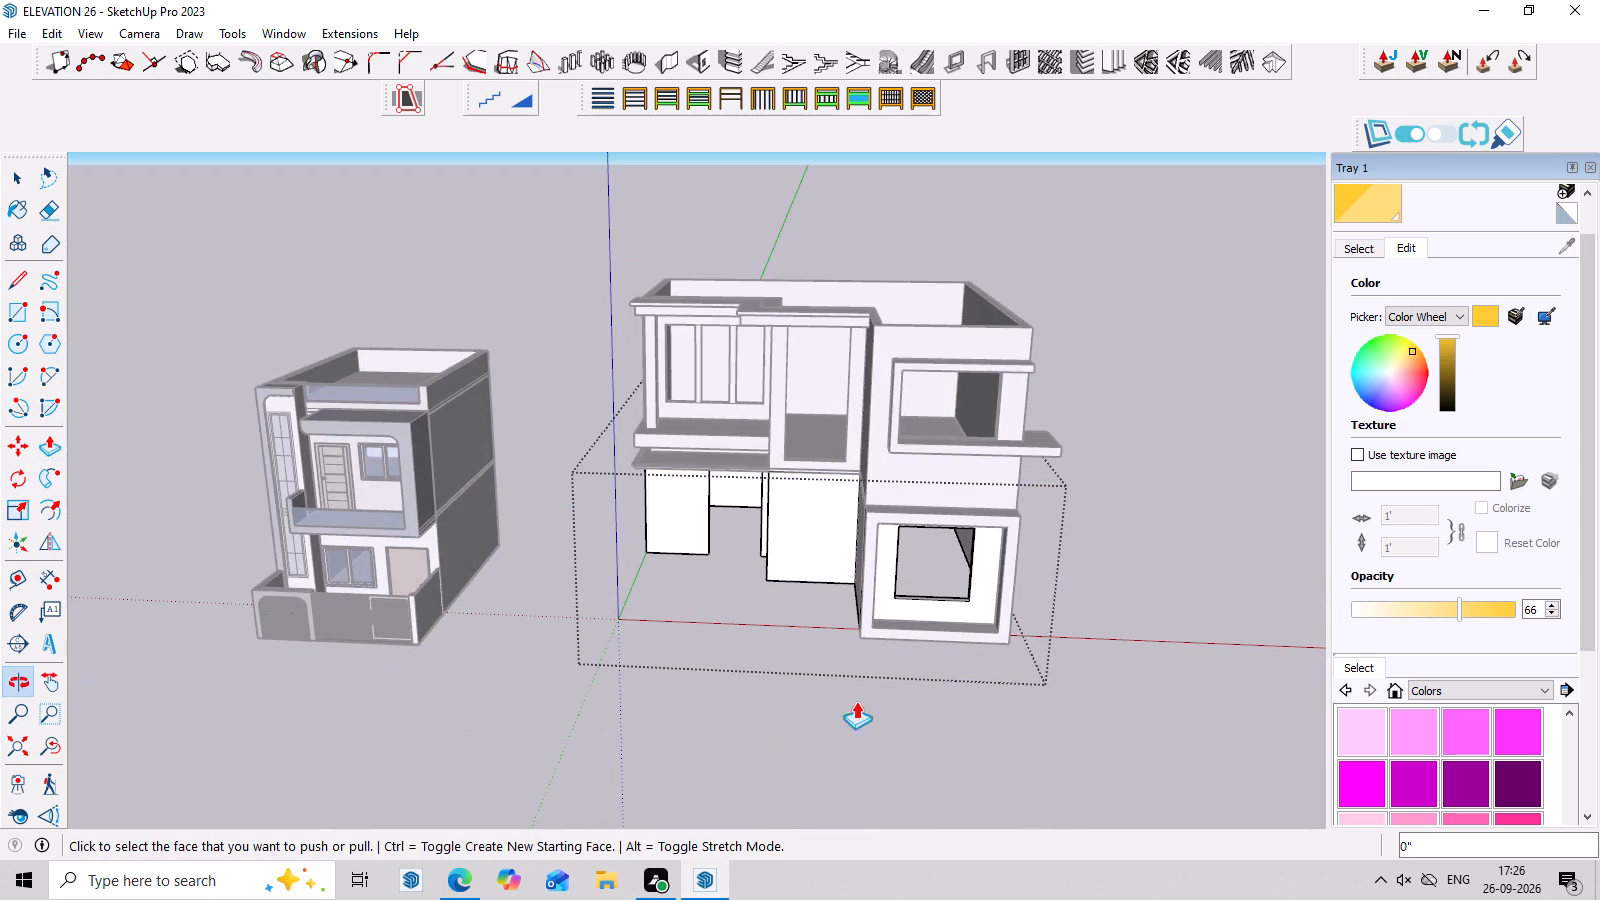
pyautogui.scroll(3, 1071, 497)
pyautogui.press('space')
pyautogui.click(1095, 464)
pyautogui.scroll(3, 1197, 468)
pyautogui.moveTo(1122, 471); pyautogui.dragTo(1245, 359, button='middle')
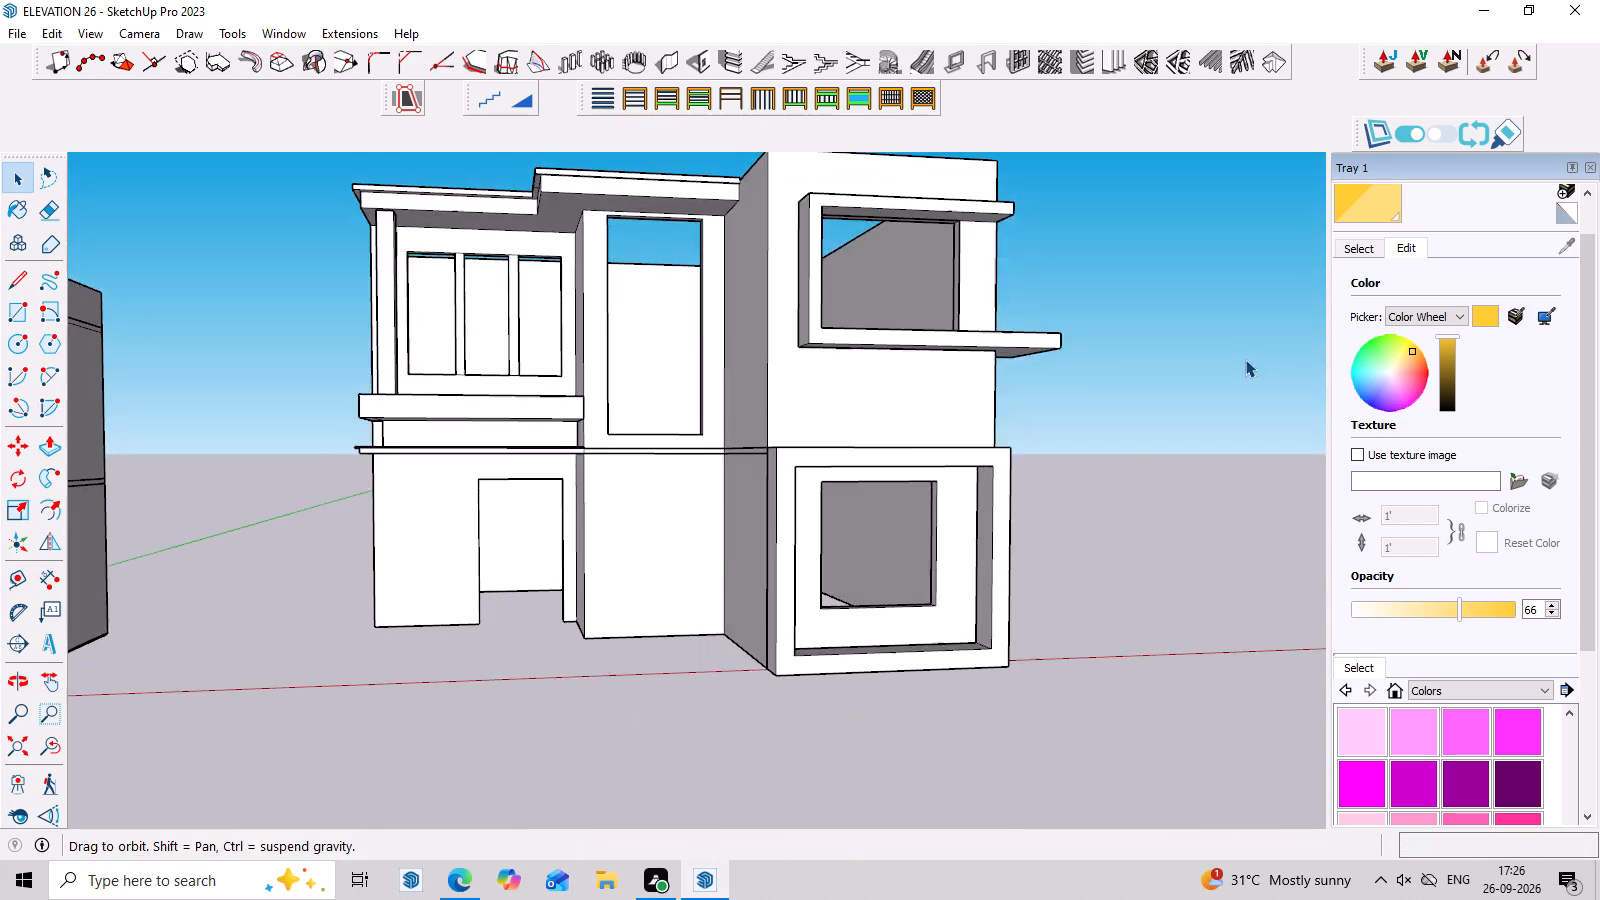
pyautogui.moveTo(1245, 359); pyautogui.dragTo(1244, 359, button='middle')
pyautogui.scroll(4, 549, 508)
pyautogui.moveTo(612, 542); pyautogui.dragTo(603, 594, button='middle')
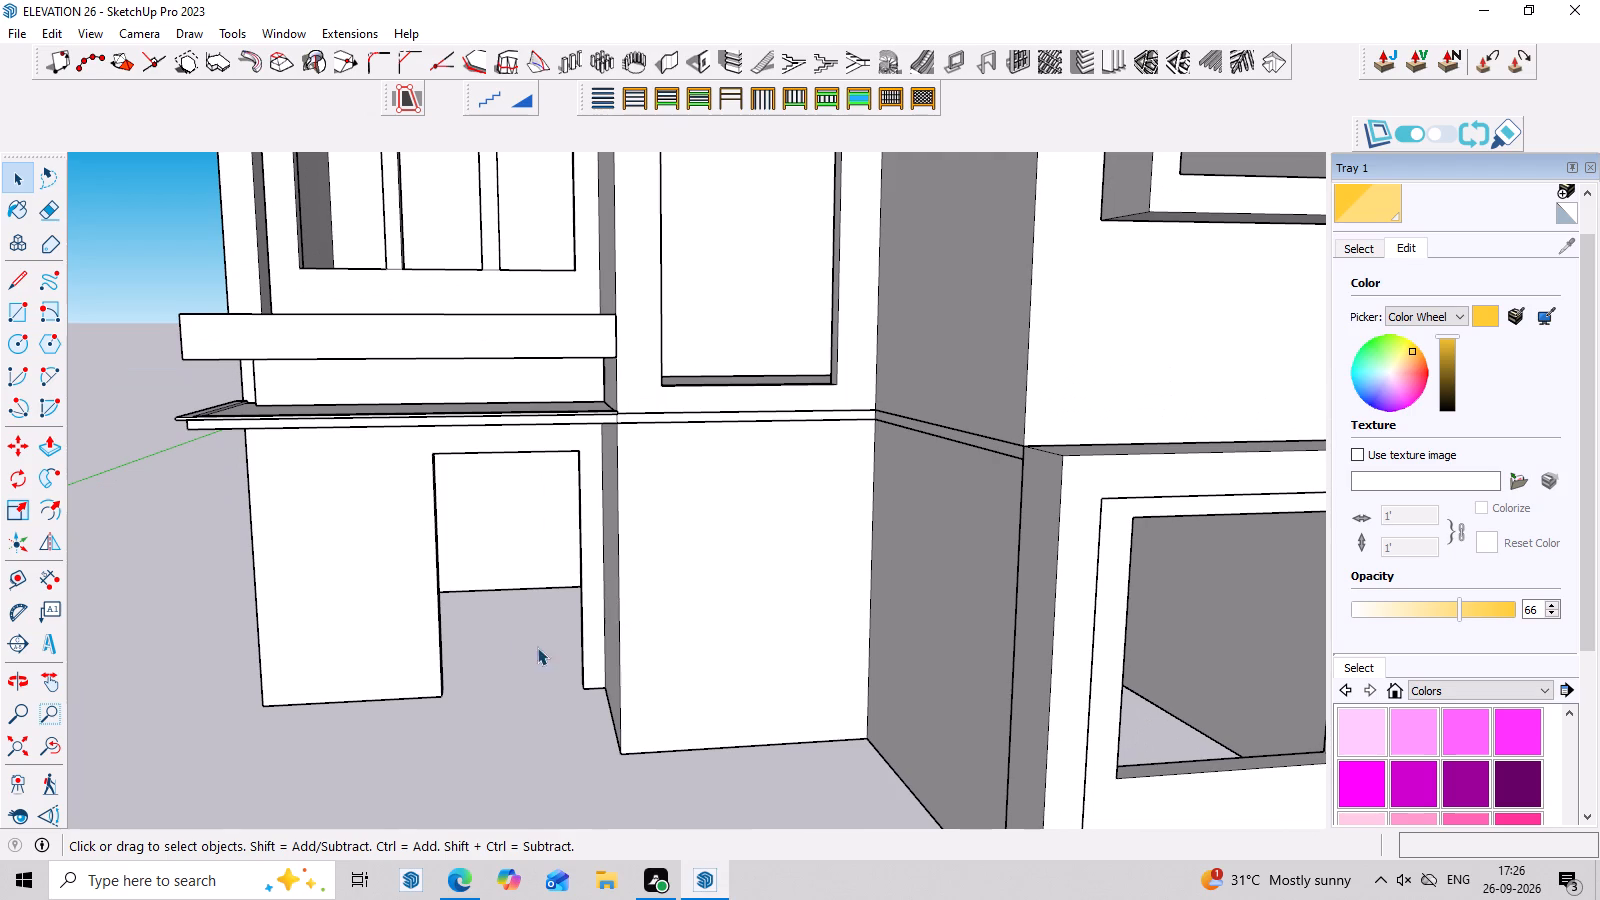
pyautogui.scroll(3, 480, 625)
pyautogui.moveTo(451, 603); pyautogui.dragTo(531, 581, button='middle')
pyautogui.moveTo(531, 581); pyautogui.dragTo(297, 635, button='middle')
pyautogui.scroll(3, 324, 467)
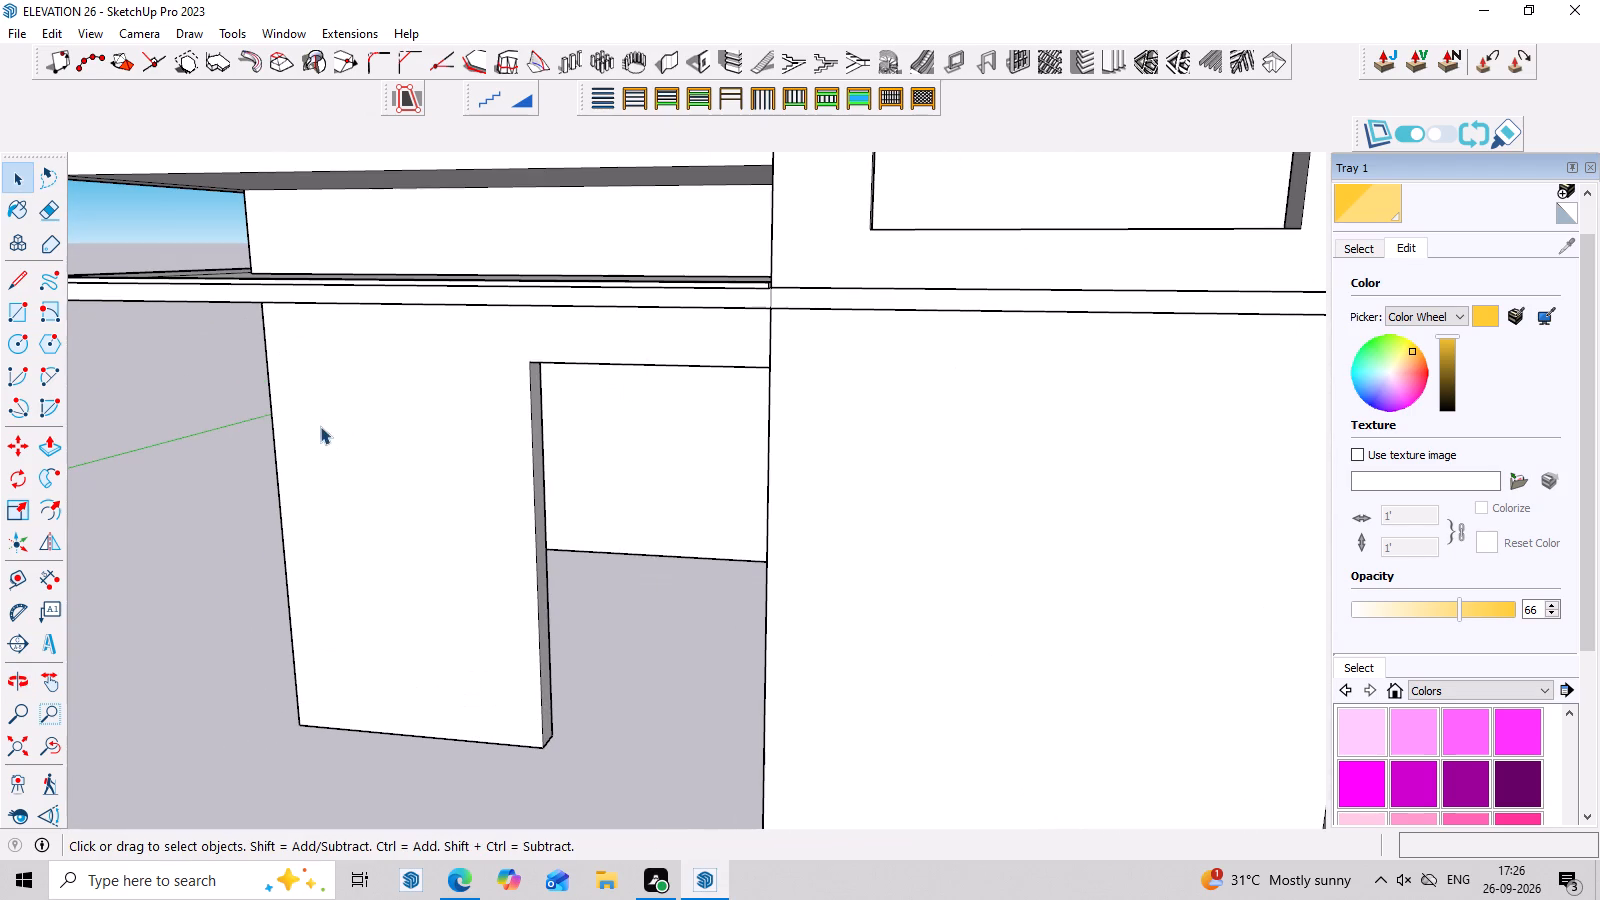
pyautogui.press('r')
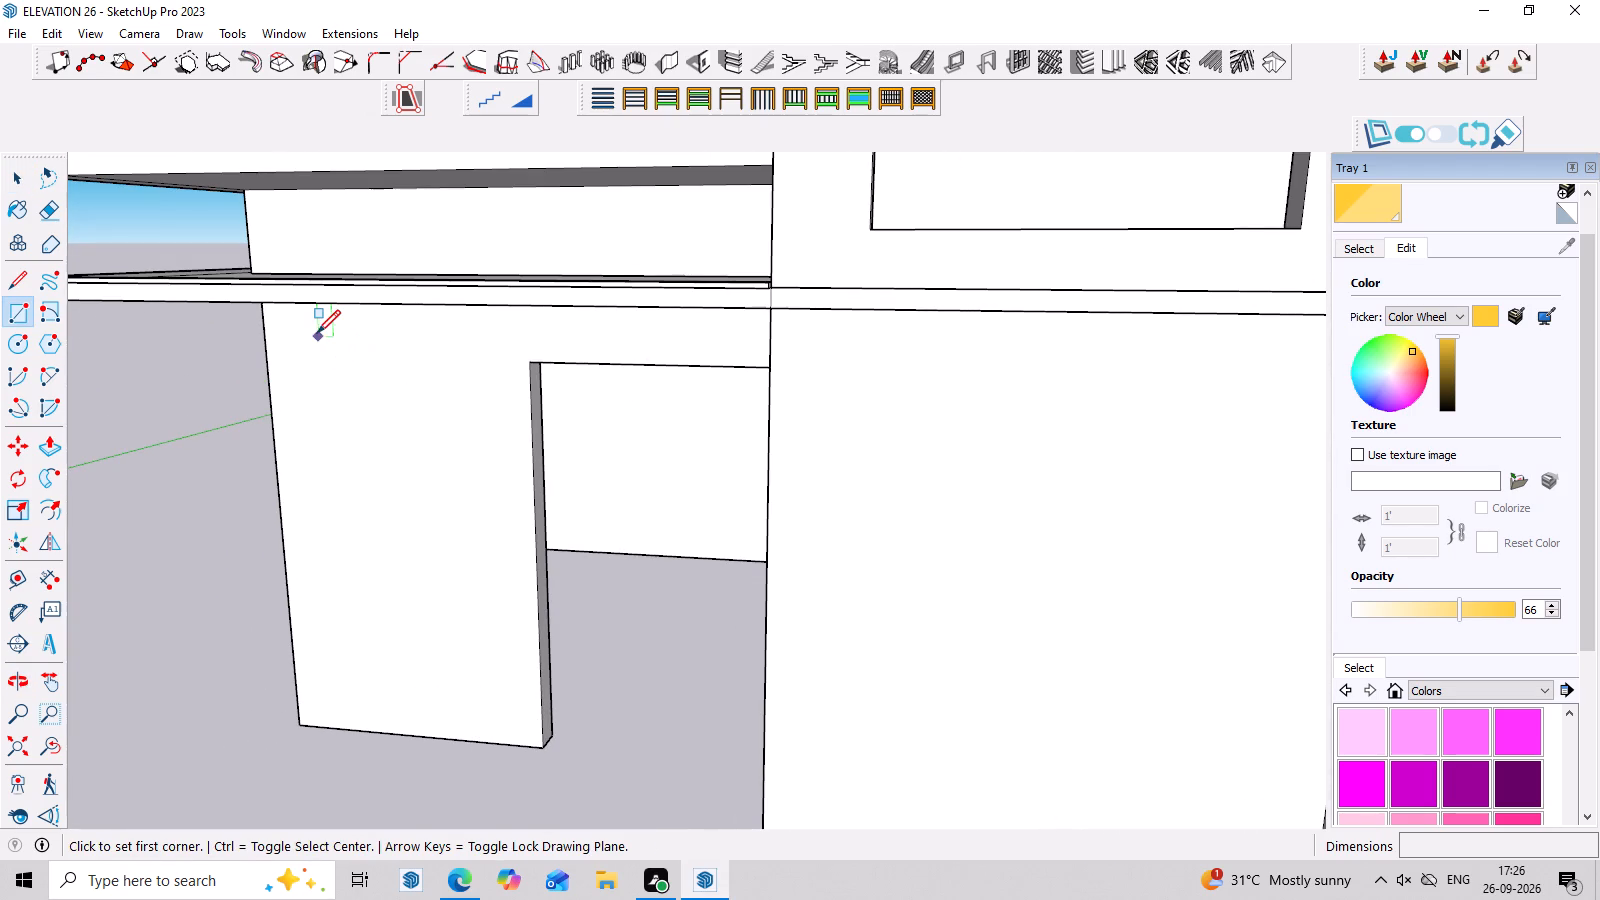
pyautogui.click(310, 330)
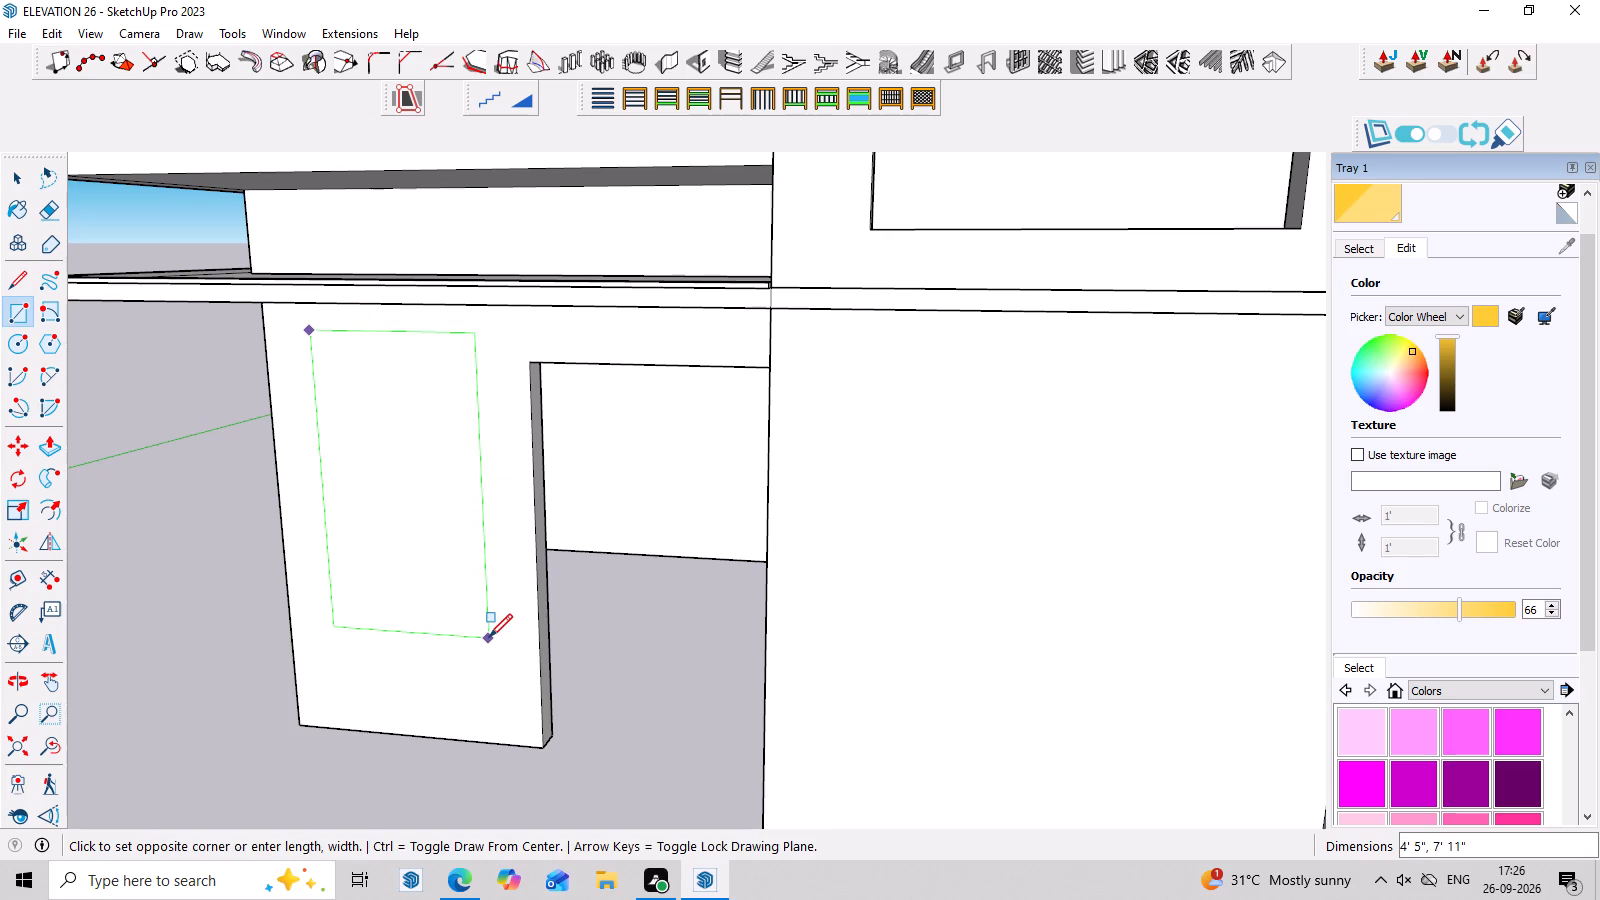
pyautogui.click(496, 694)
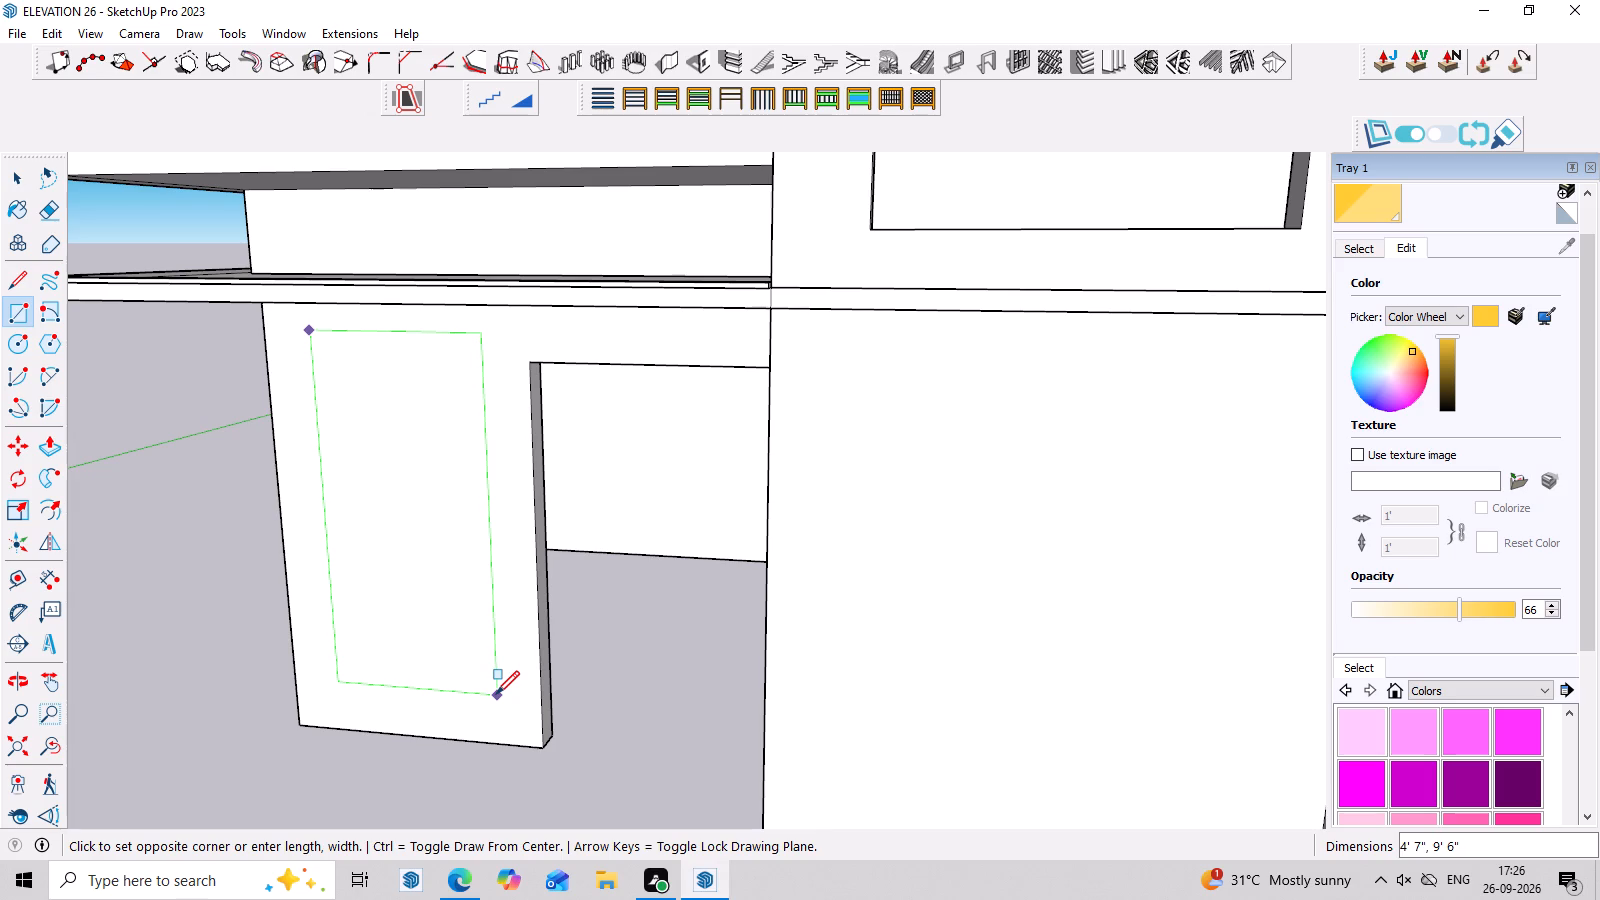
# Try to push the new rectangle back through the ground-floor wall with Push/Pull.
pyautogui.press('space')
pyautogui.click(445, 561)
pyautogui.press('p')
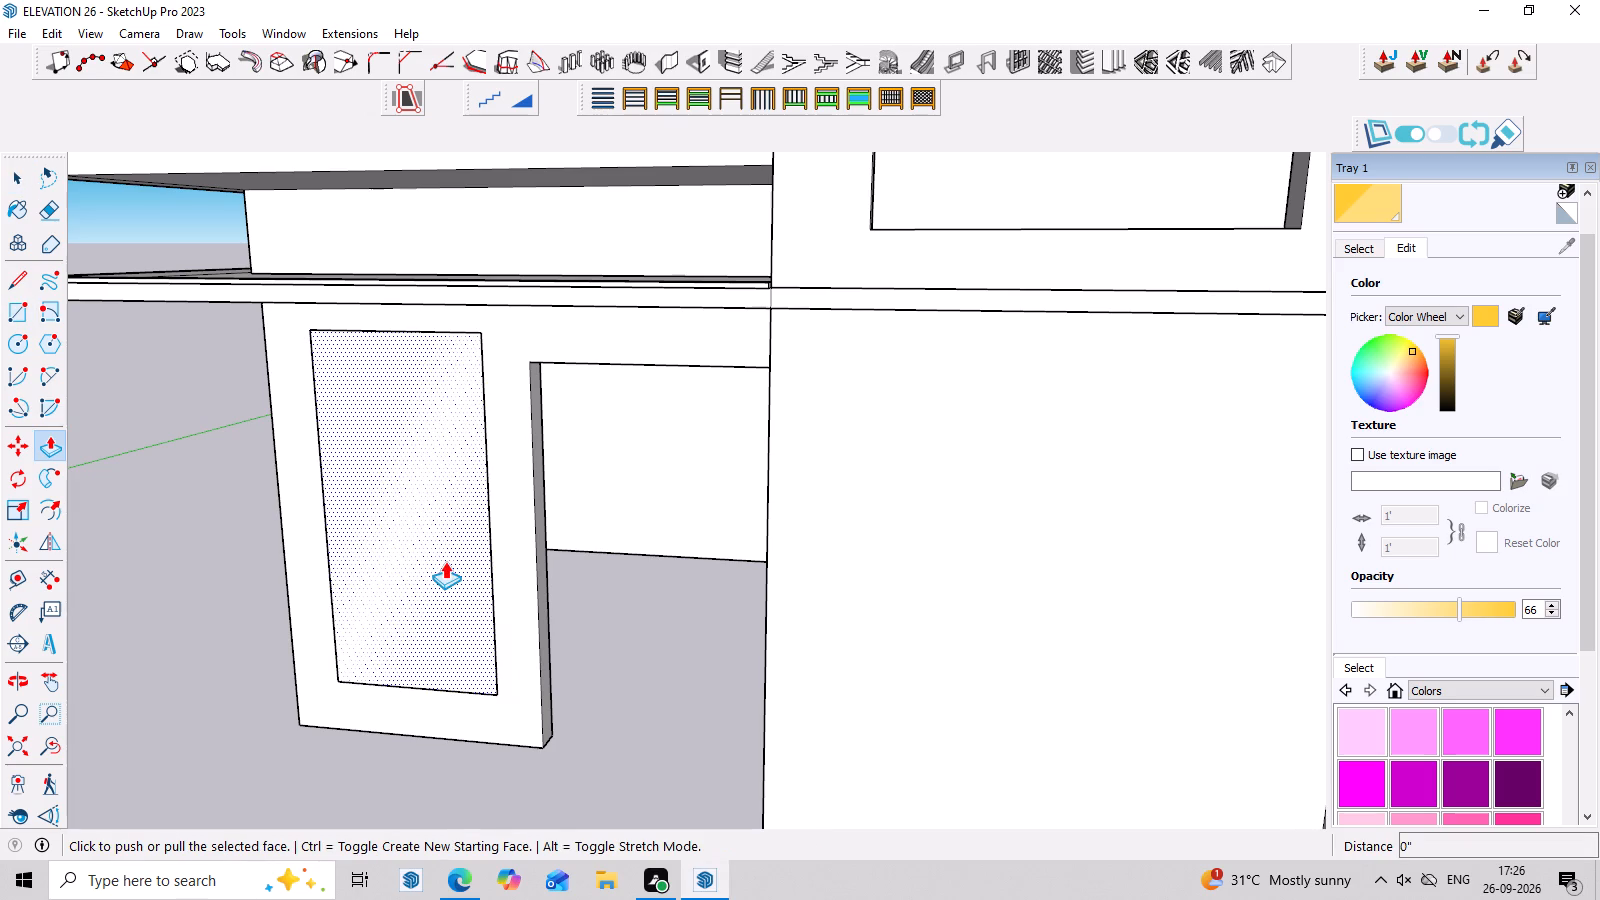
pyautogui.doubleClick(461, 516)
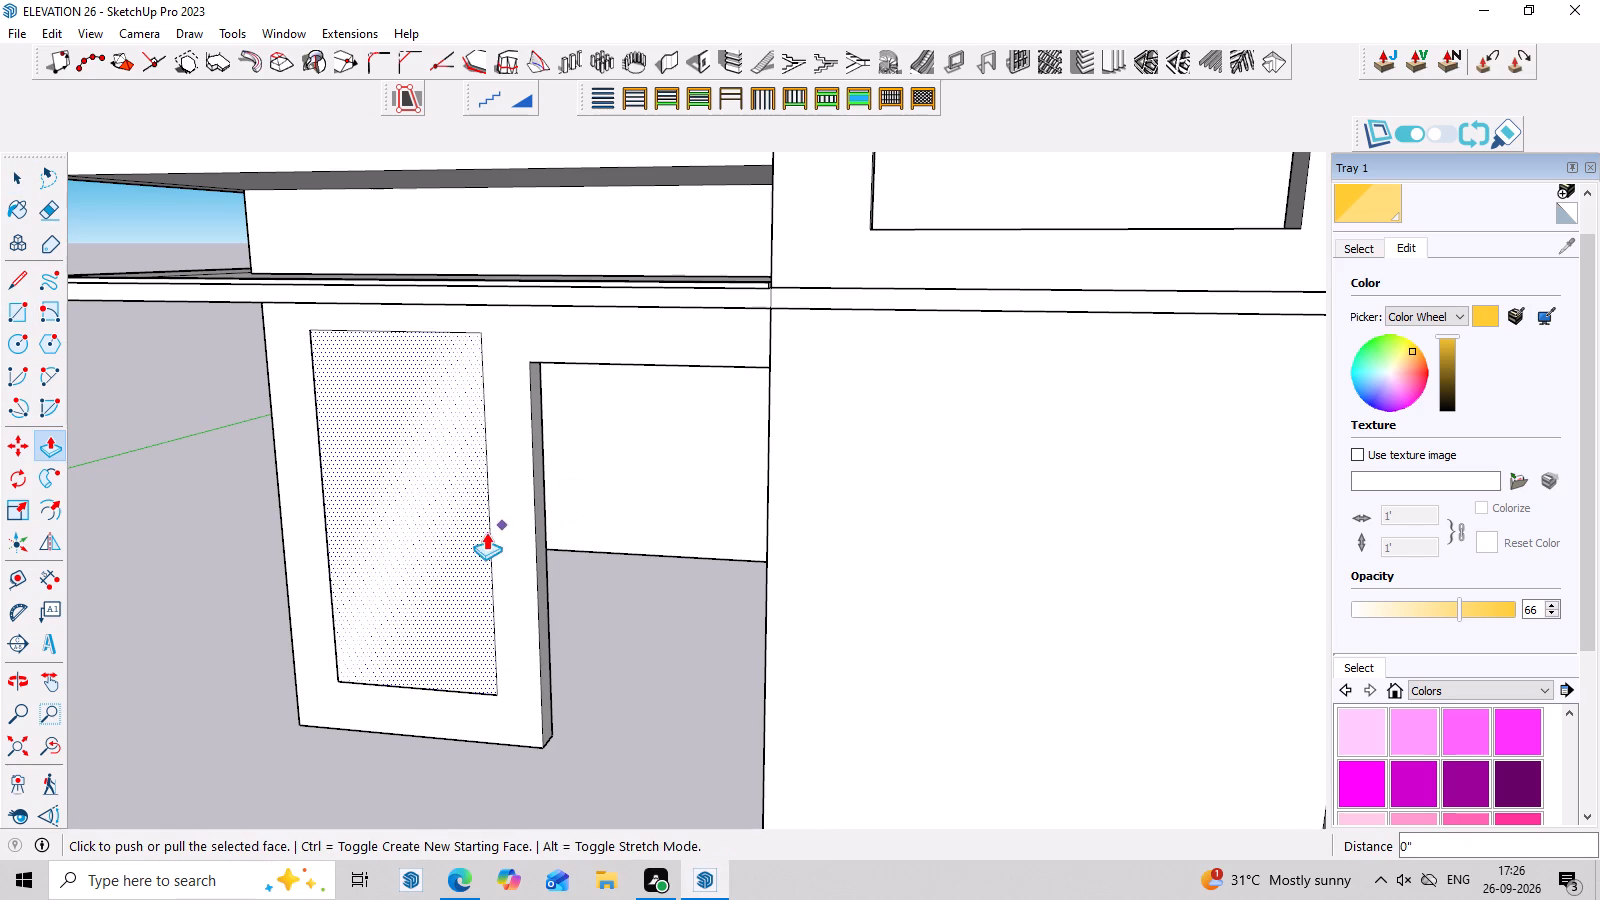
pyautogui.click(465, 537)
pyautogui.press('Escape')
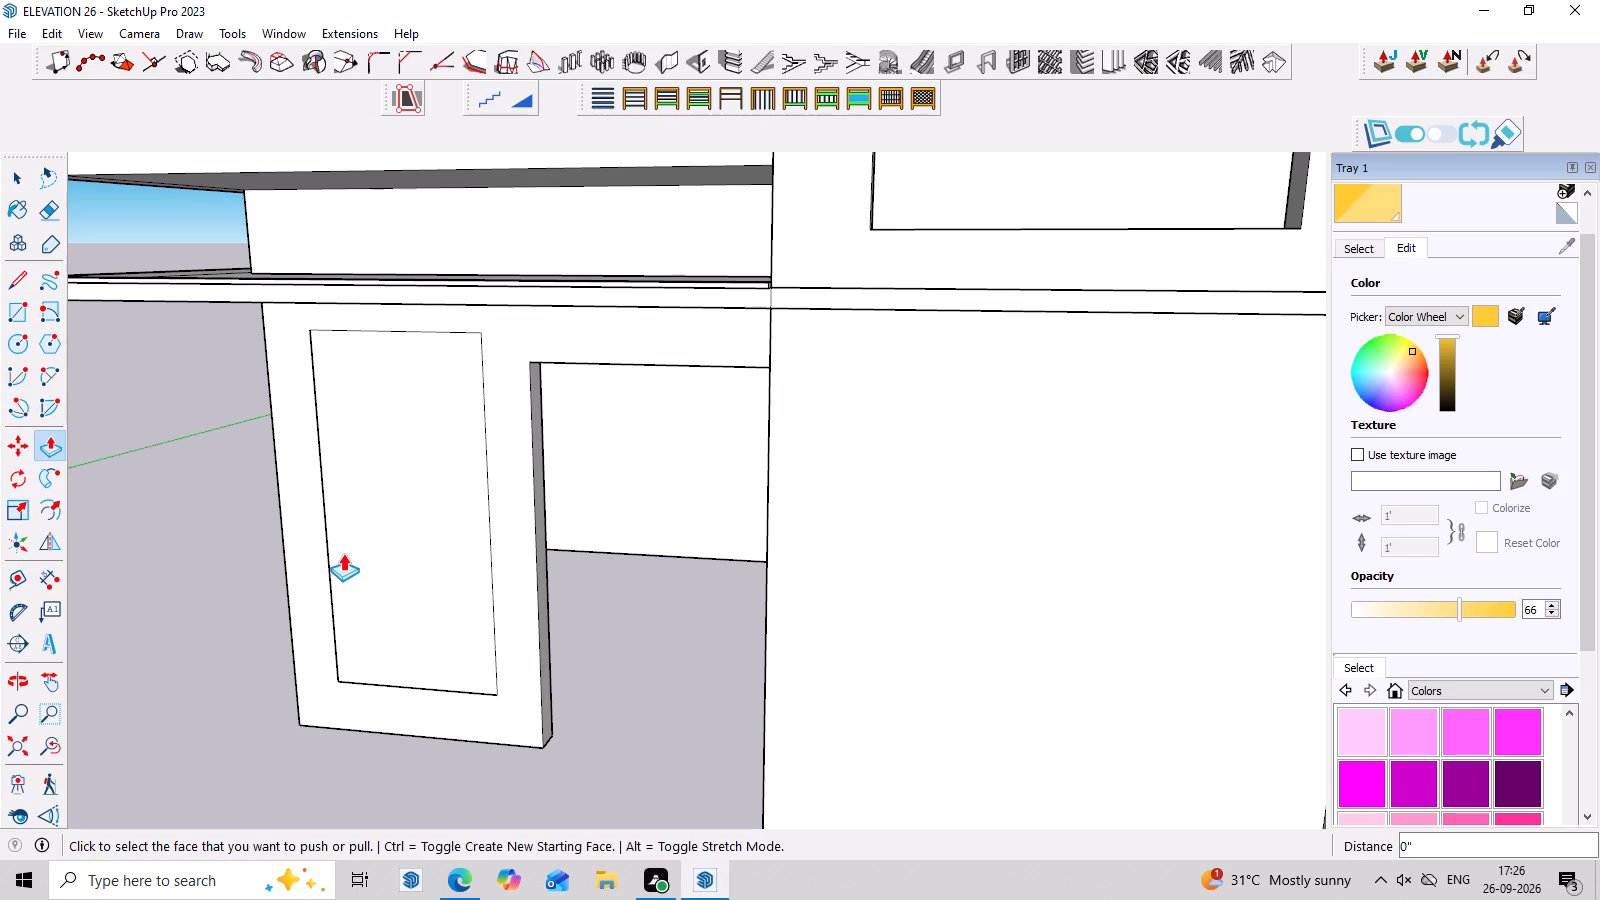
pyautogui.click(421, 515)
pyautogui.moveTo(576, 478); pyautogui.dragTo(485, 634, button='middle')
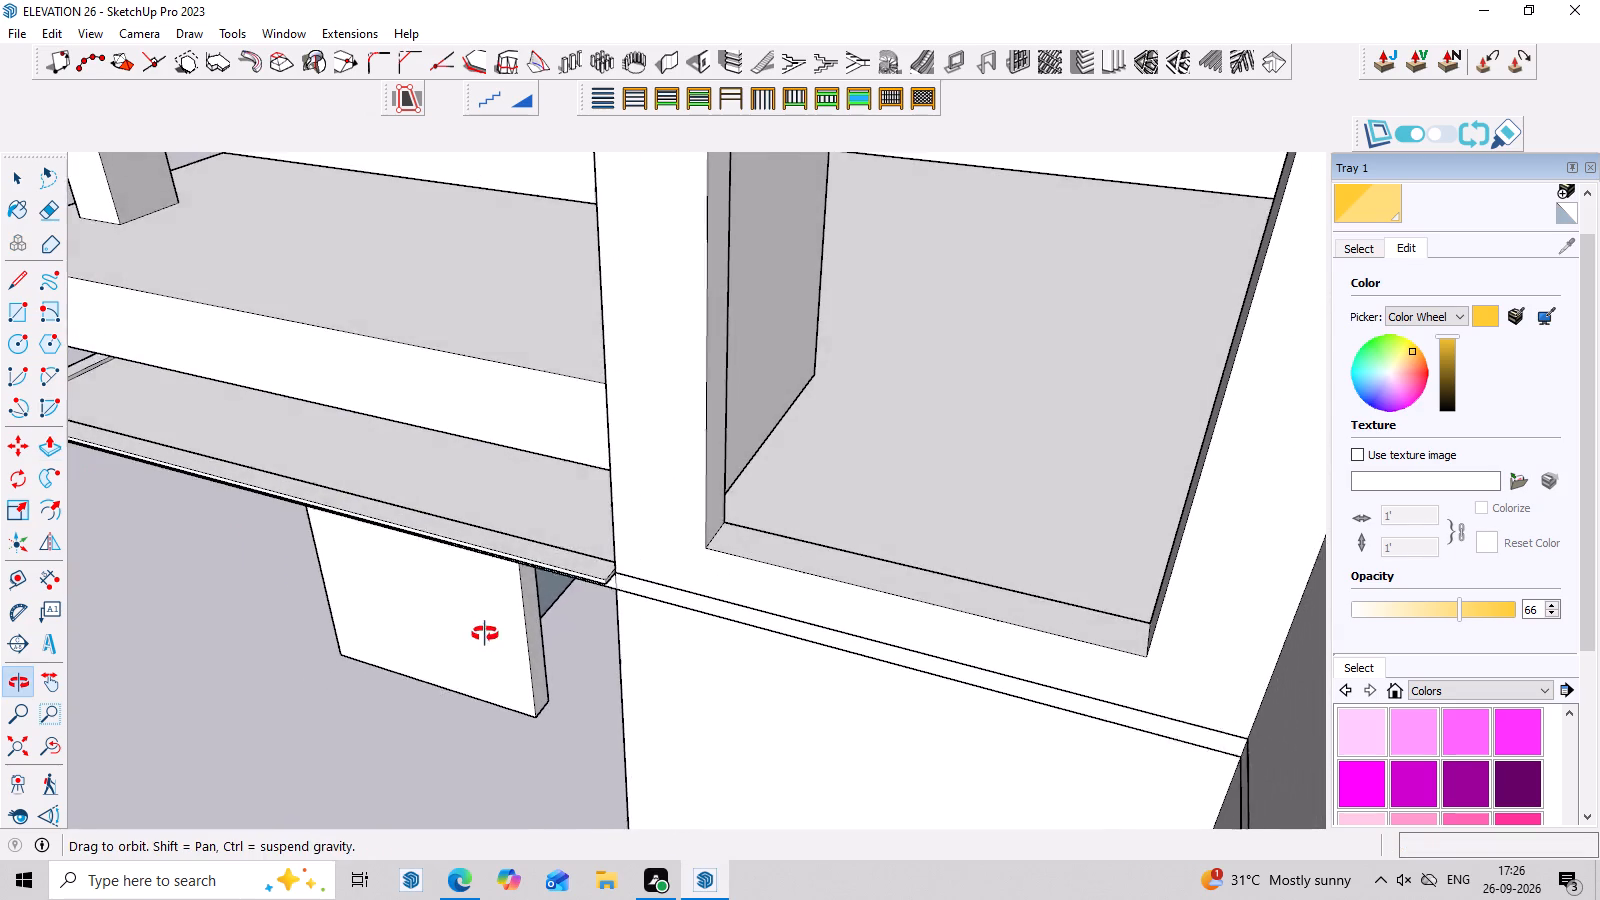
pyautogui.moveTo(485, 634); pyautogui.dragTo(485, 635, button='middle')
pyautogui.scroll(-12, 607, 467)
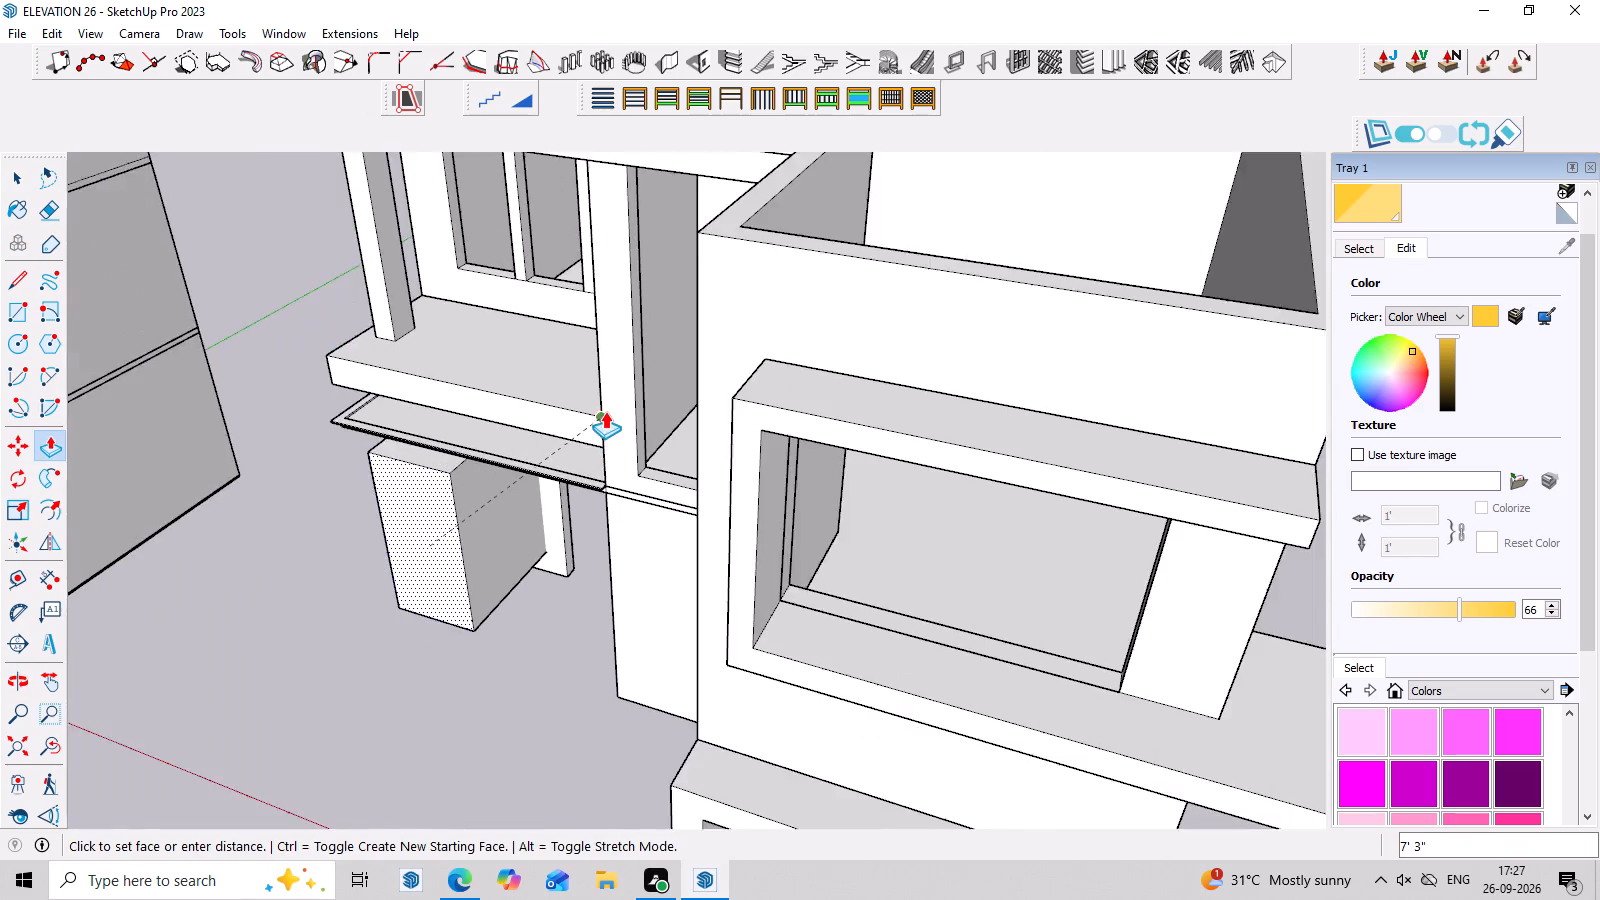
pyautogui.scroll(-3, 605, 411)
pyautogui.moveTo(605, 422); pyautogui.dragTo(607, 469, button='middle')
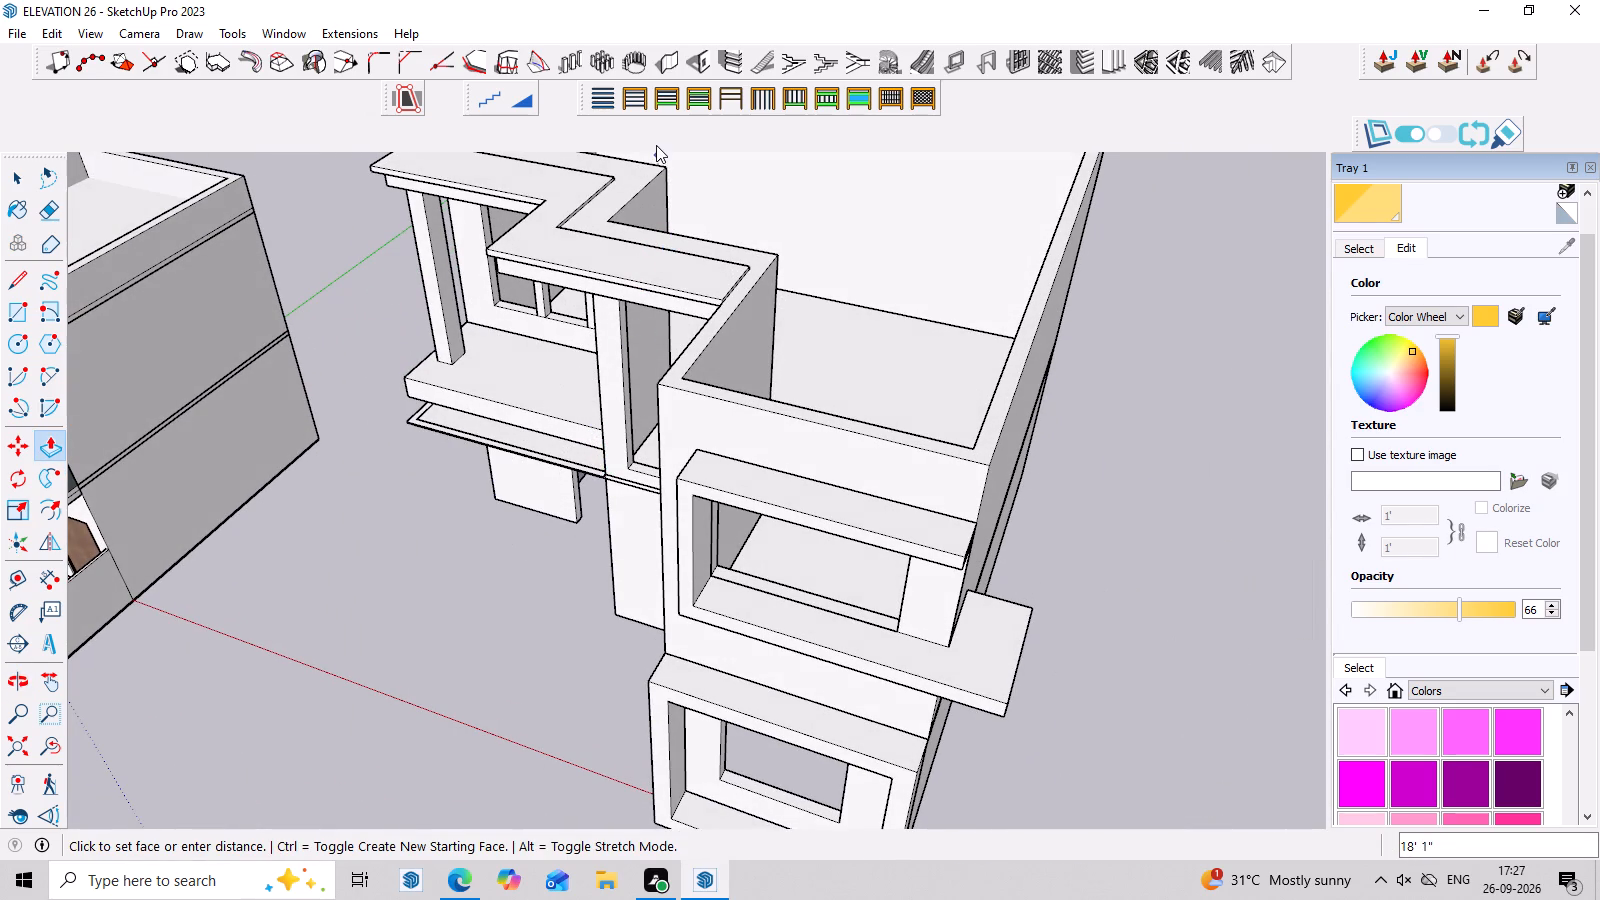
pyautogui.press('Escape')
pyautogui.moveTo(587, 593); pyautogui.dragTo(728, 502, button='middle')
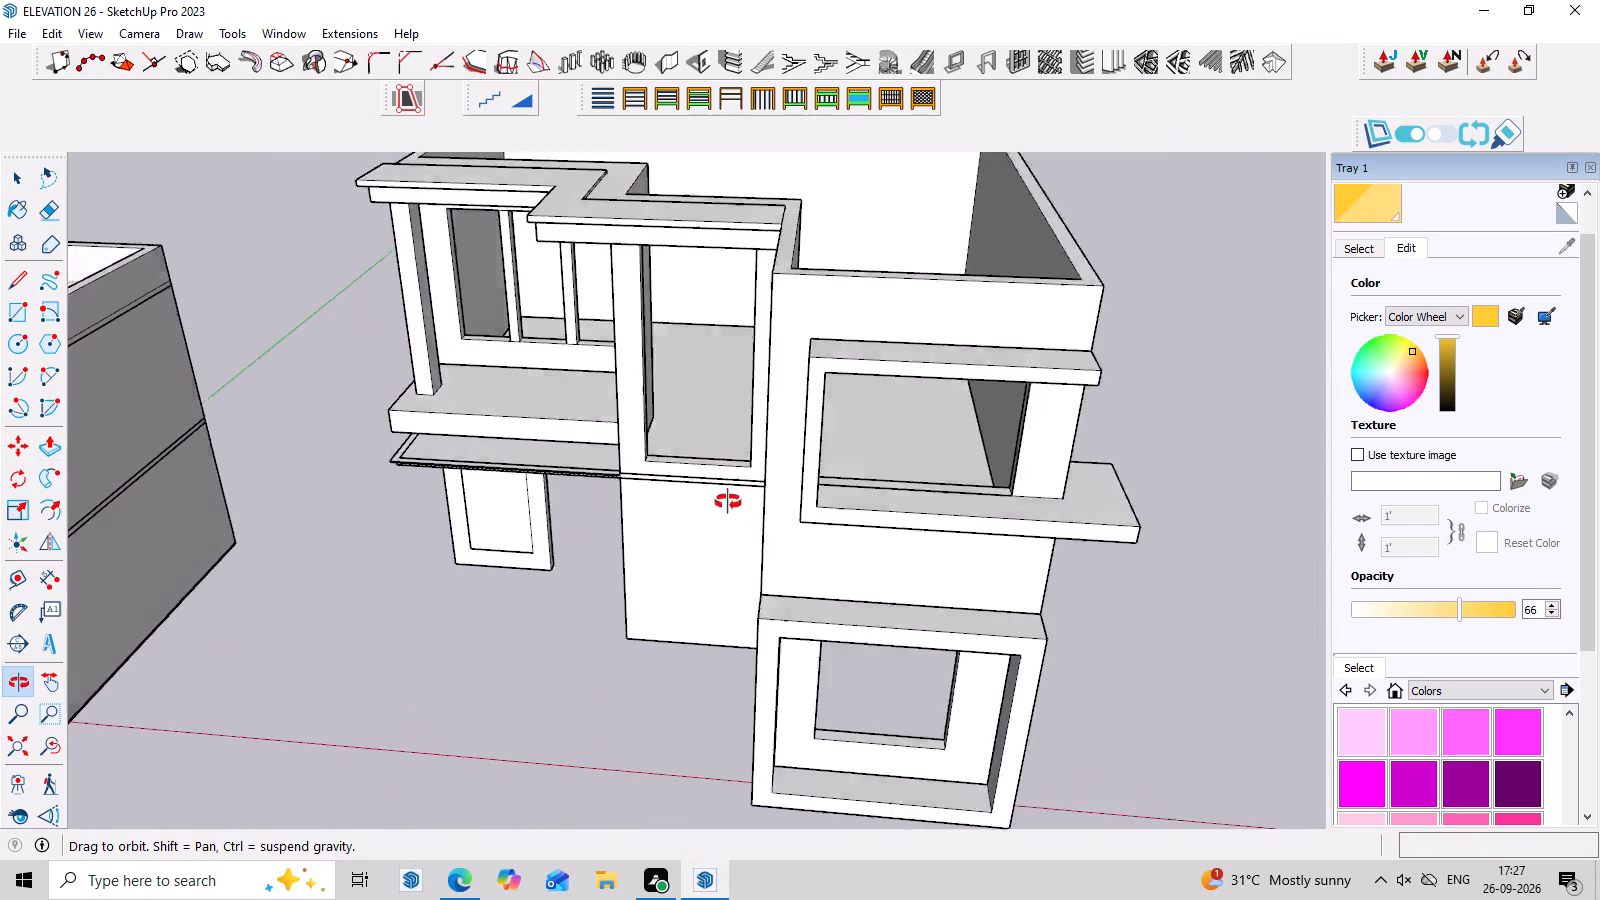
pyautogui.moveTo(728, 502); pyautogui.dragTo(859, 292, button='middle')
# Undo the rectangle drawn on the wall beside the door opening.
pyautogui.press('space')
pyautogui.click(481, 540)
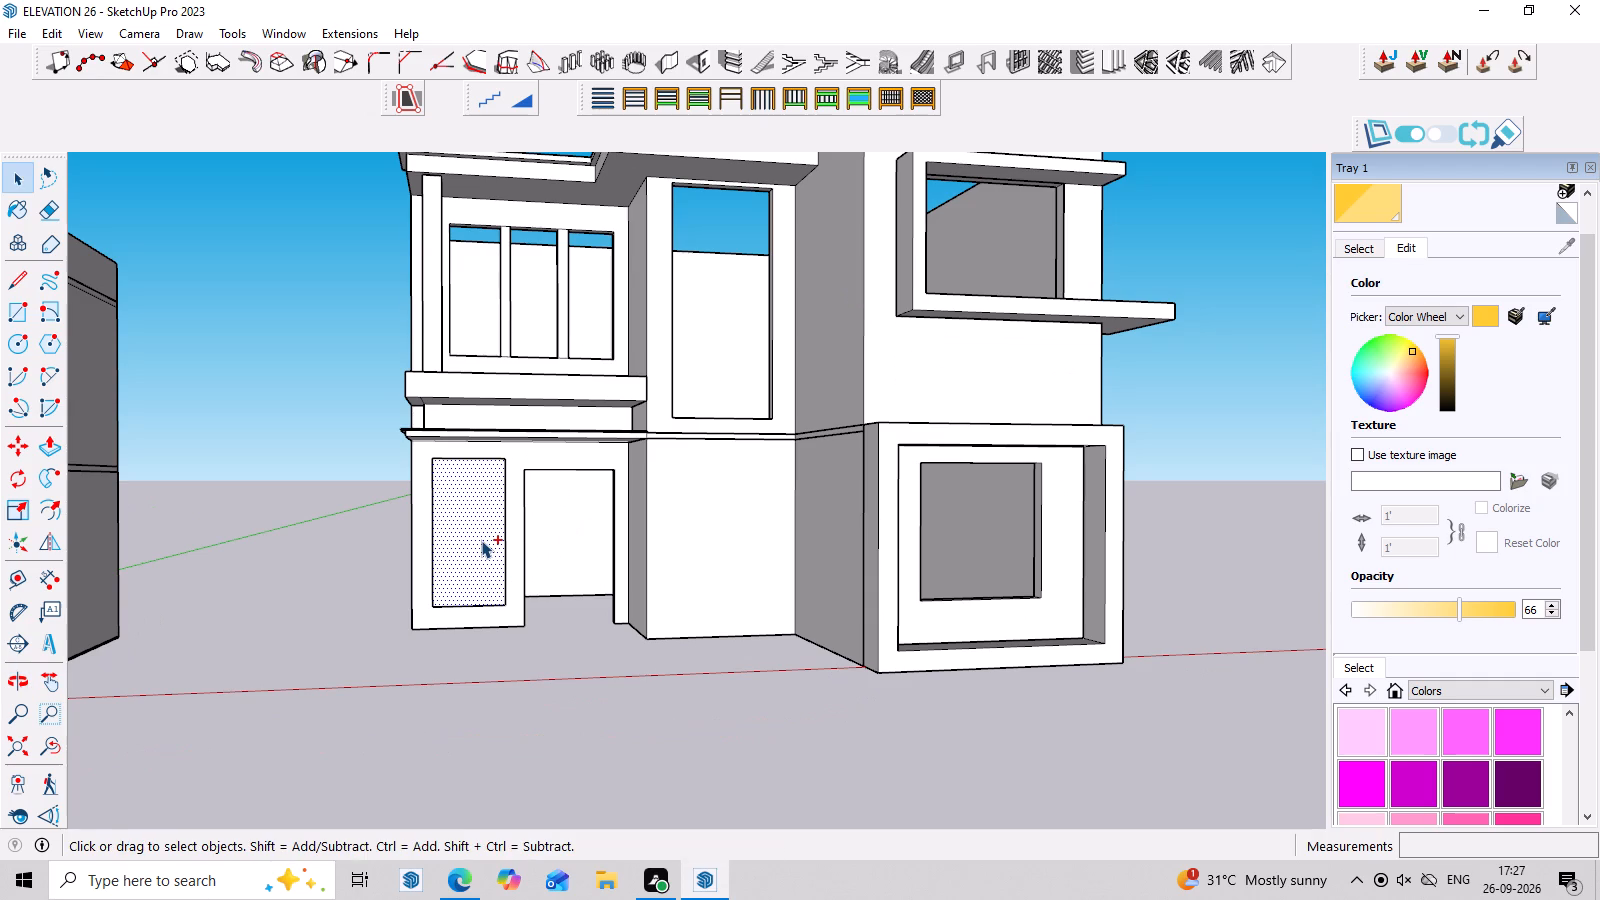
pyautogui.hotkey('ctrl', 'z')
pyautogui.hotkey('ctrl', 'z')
# Open the ground-floor wall group and draw a rectangle about 9' 5" high by 4' 7" wide beside the door opening.
pyautogui.doubleClick(481, 540)
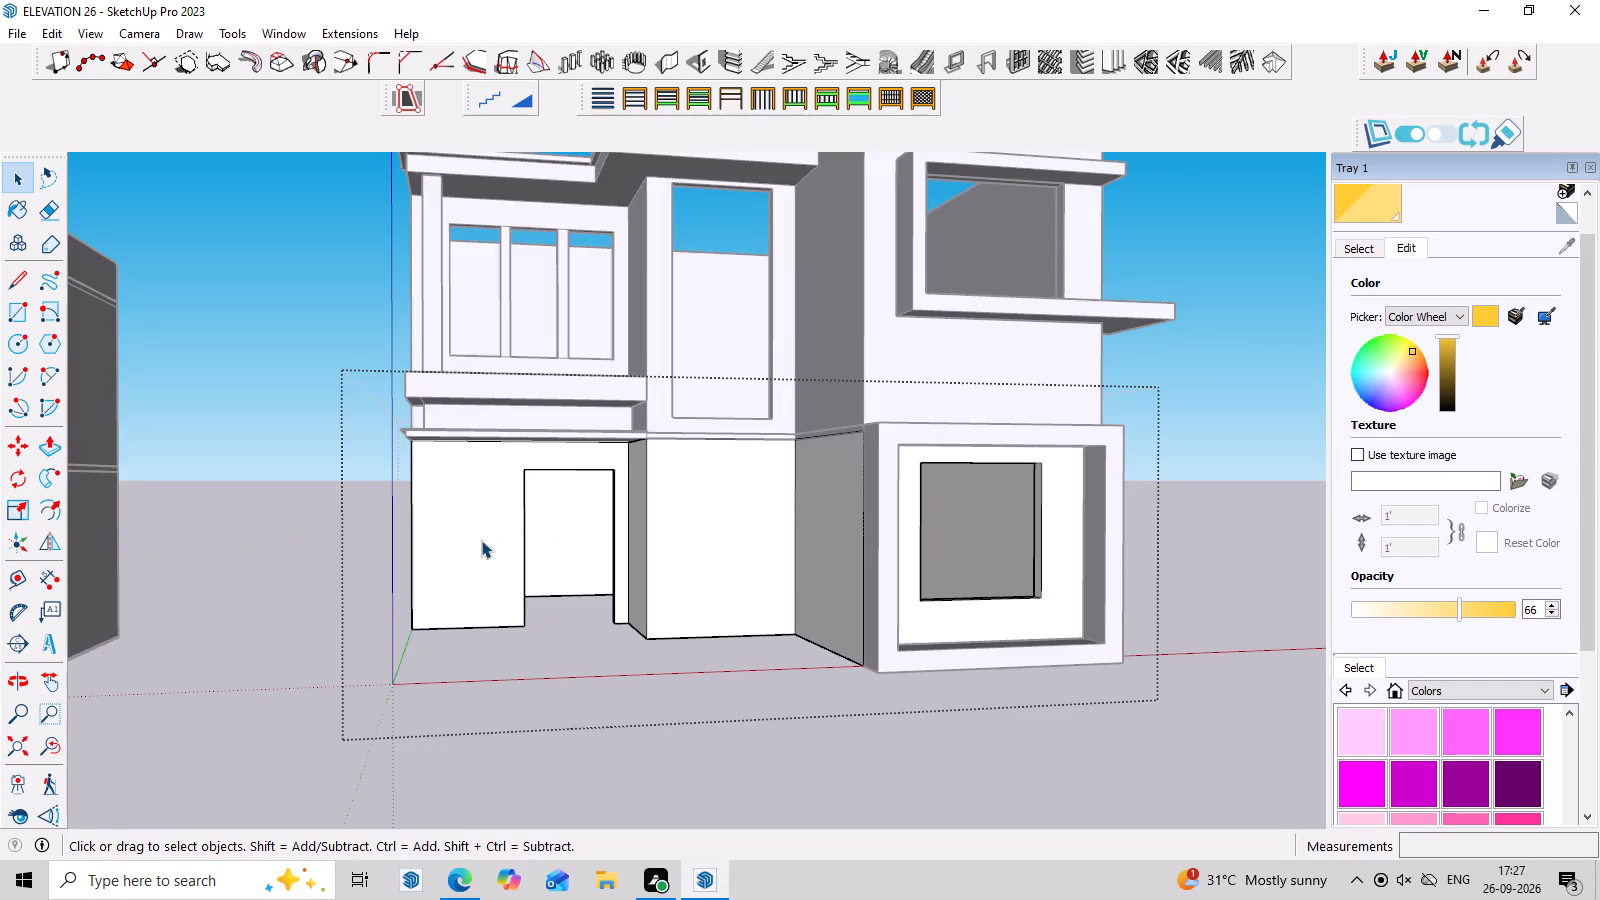
pyautogui.moveTo(528, 608); pyautogui.dragTo(506, 664, button='middle')
pyautogui.scroll(3, 460, 473)
pyautogui.moveTo(475, 522); pyautogui.dragTo(429, 498, button='middle')
pyautogui.scroll(3, 429, 498)
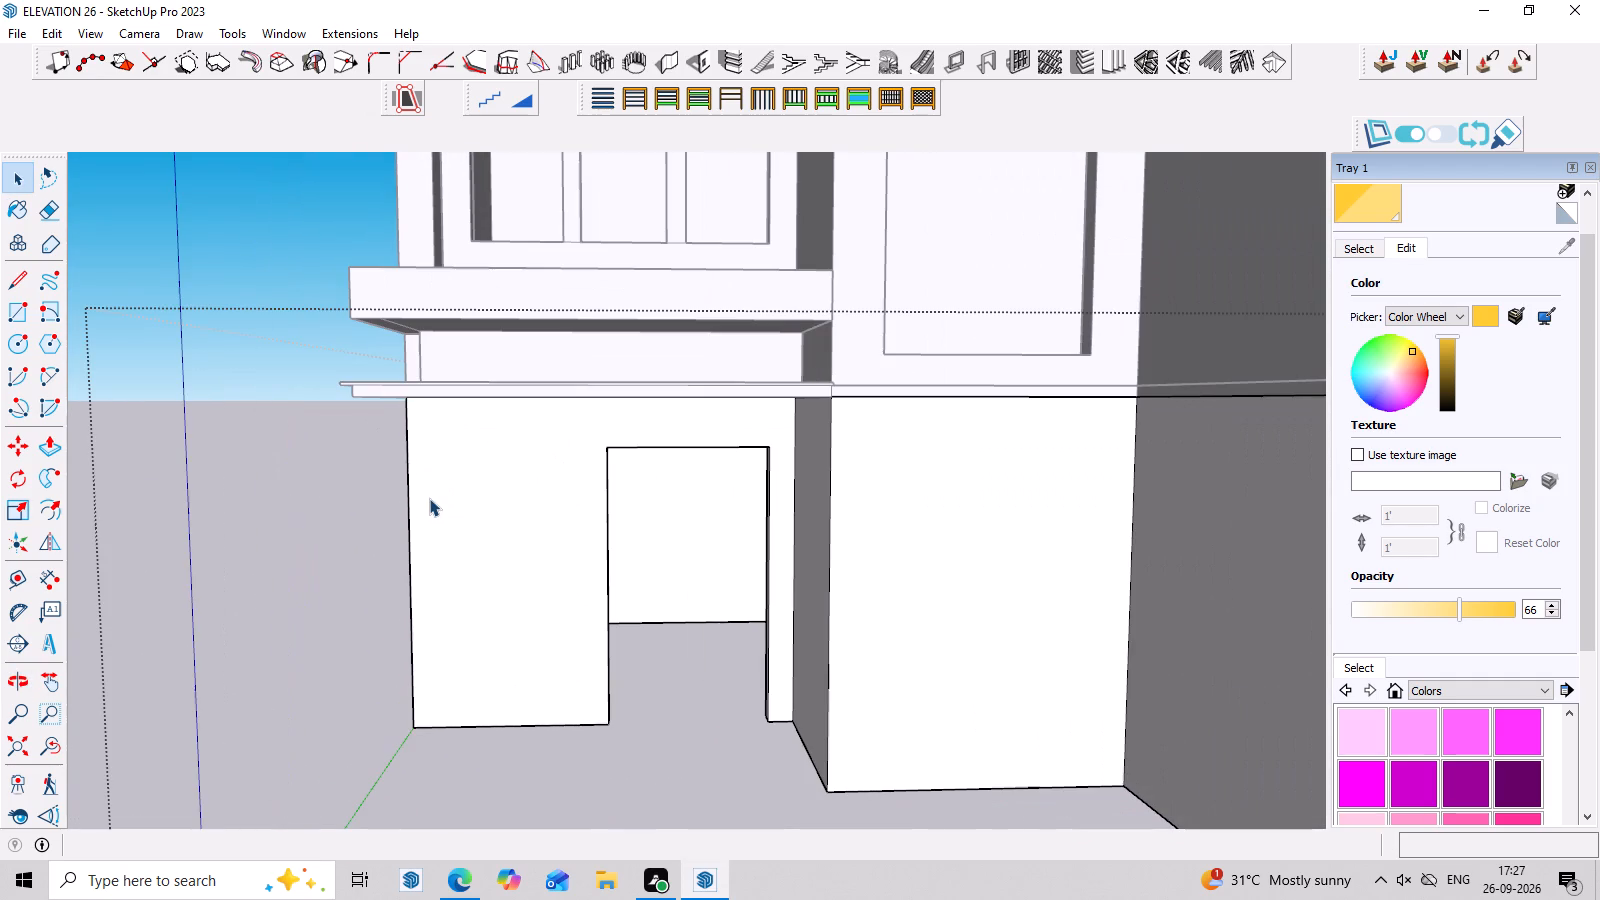
pyautogui.press('r')
pyautogui.click(441, 430)
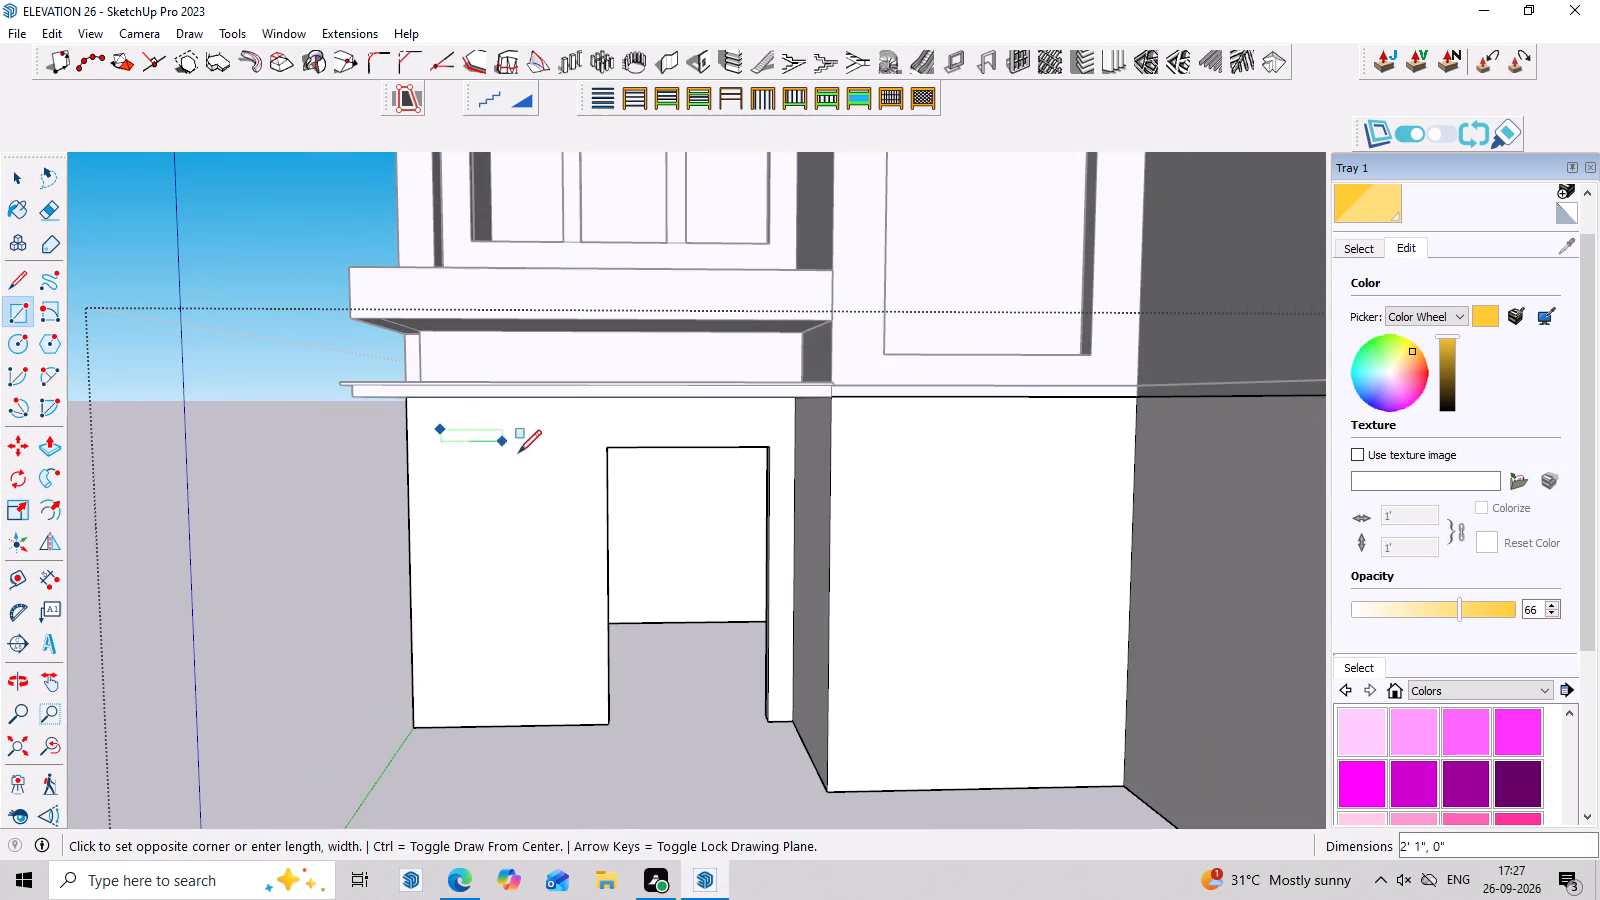
pyautogui.click(572, 687)
# Push the rectangle back through the wall to cut a window opening beside the door, and close the wall group.
pyautogui.press('space')
pyautogui.click(518, 561)
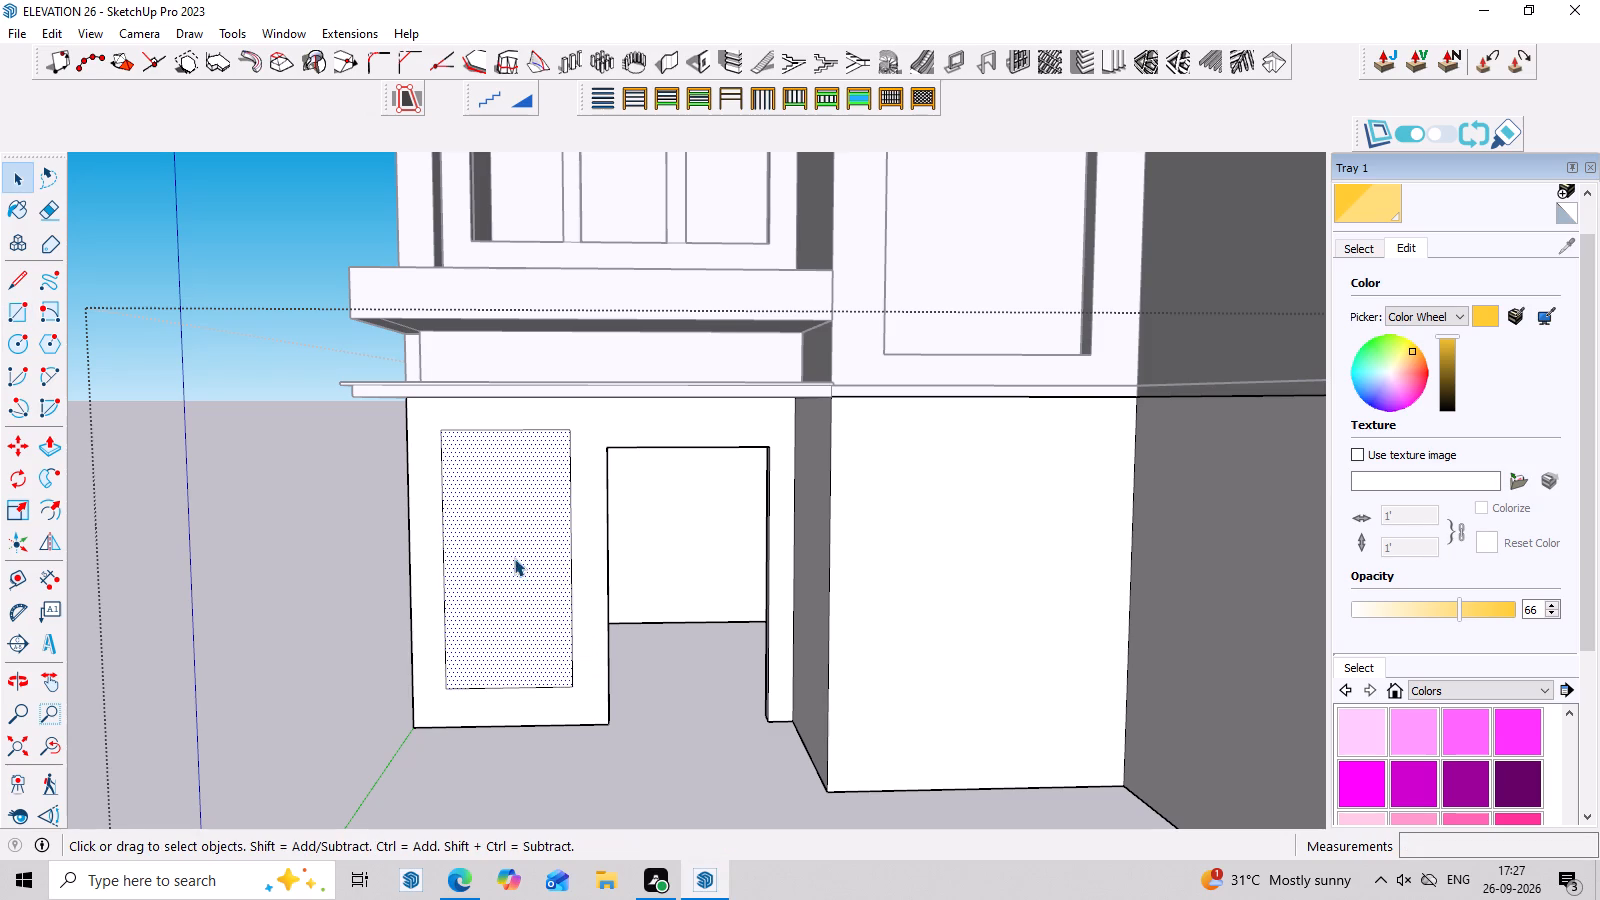
pyautogui.press('p')
pyautogui.moveTo(514, 558); pyautogui.dragTo(545, 509)
pyautogui.moveTo(655, 522); pyautogui.dragTo(565, 615, button='middle')
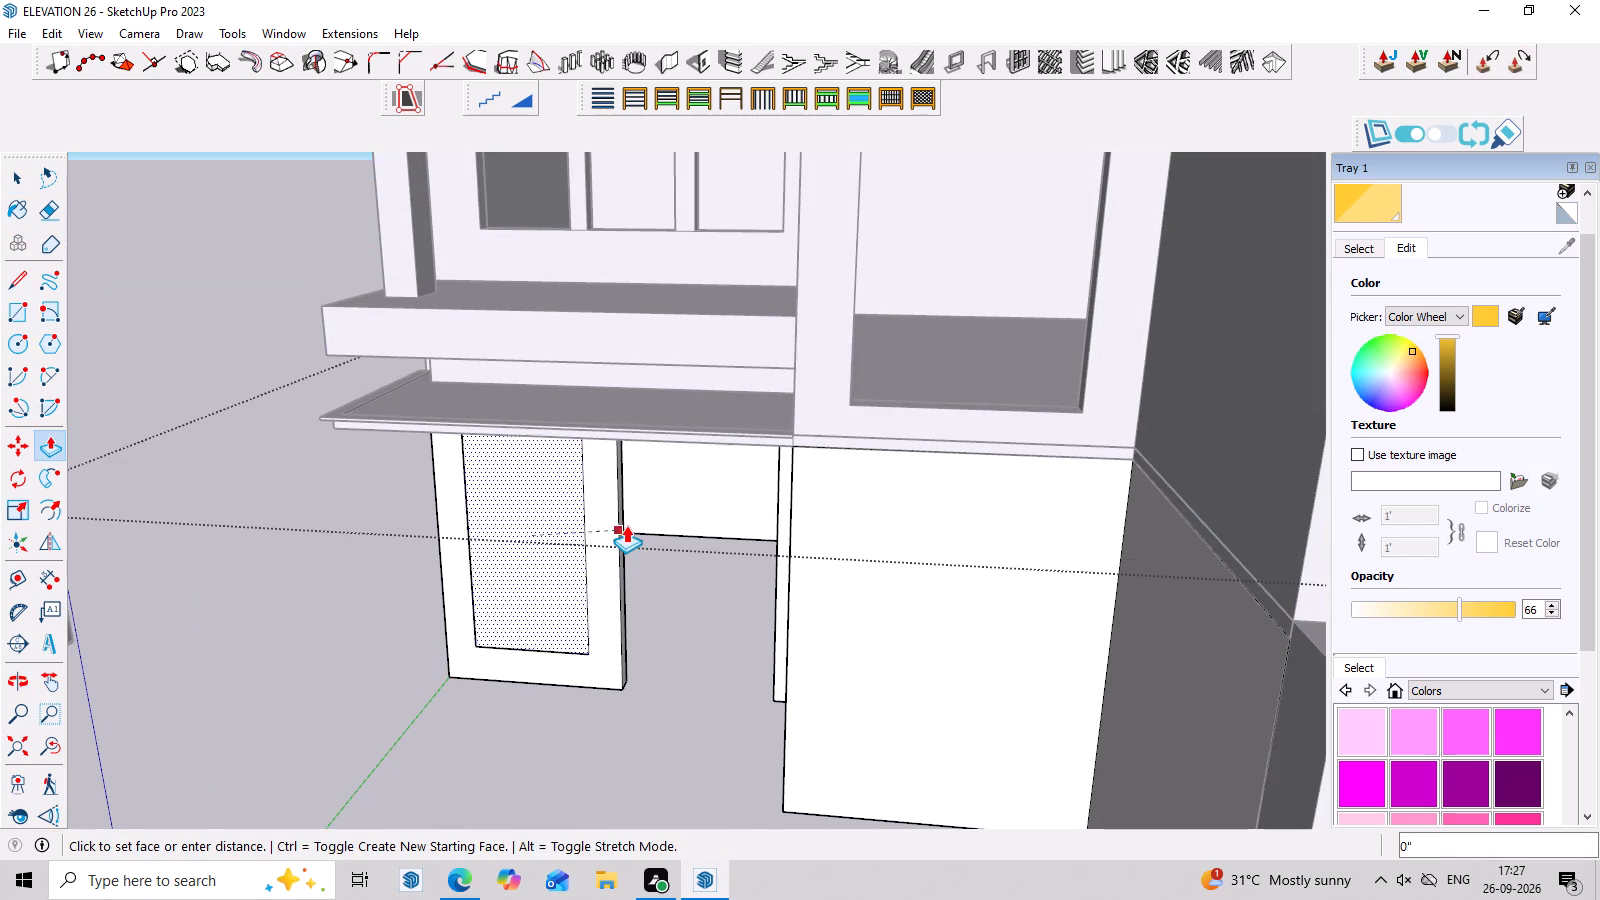
pyautogui.scroll(5, 629, 519)
pyautogui.moveTo(633, 514); pyautogui.dragTo(605, 542, button='middle')
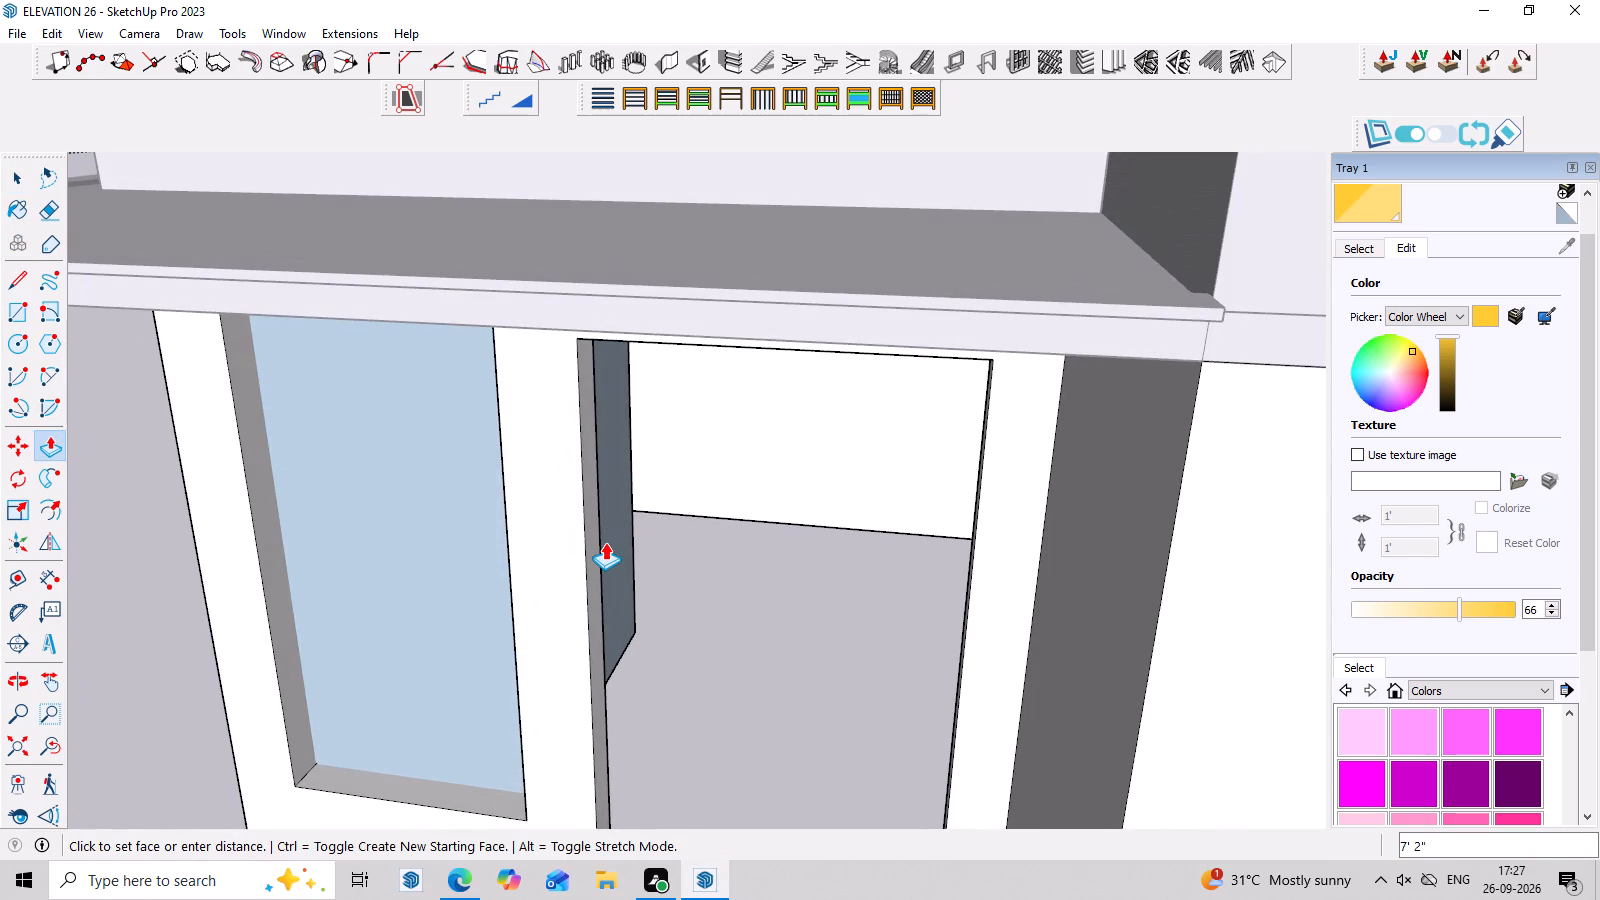
pyautogui.scroll(-8, 605, 542)
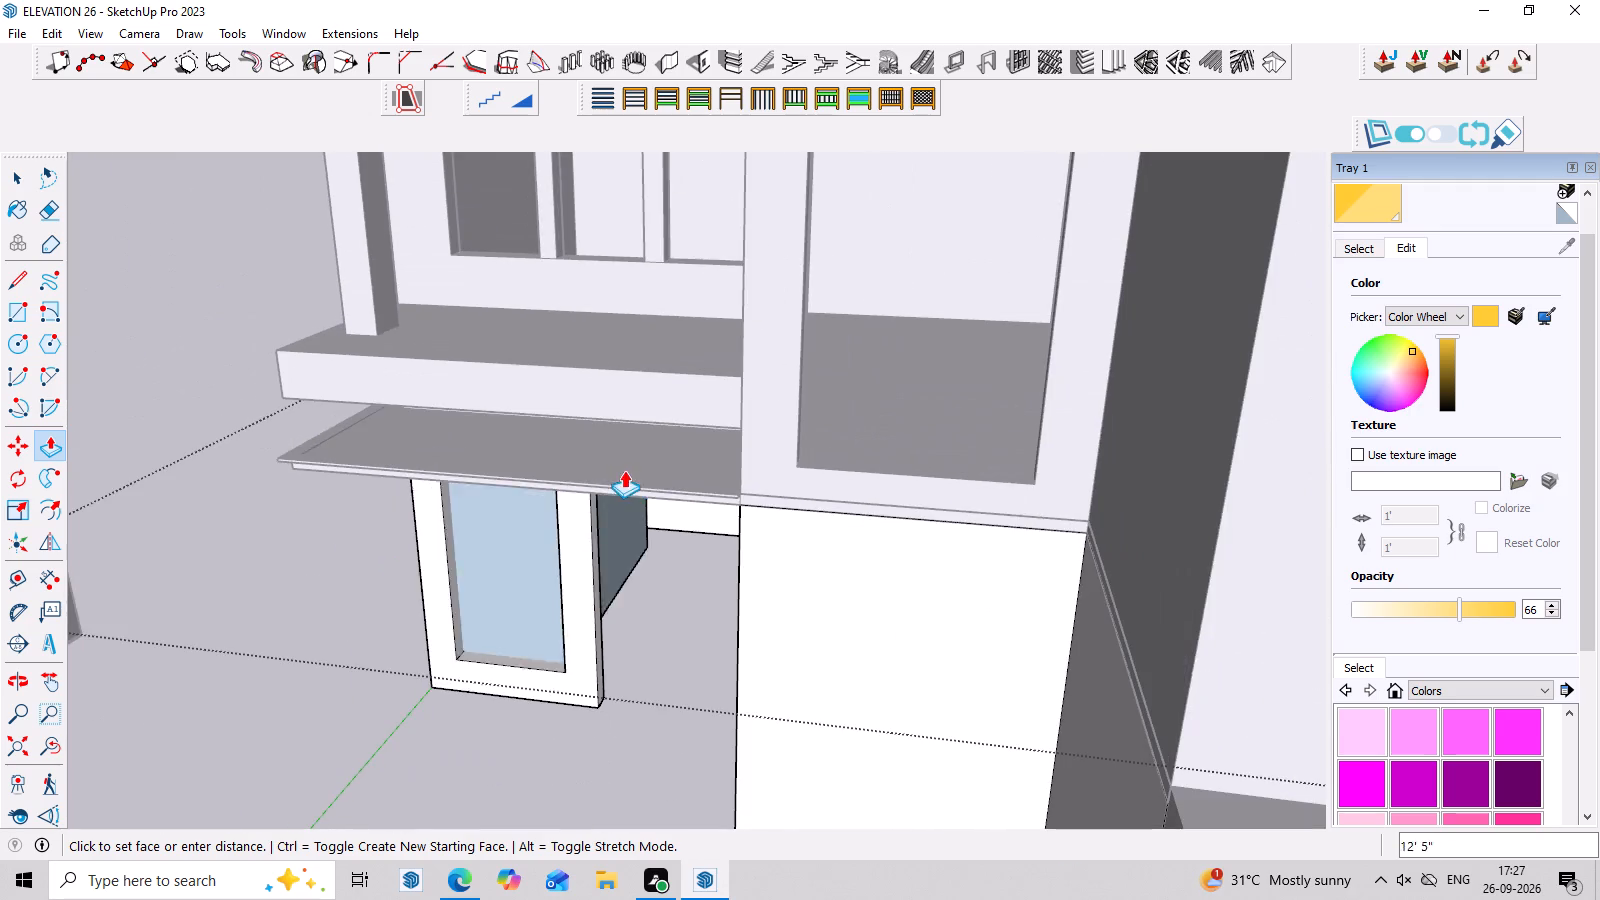
pyautogui.scroll(-12, 624, 470)
pyautogui.moveTo(675, 249); pyautogui.dragTo(675, 509, button='middle')
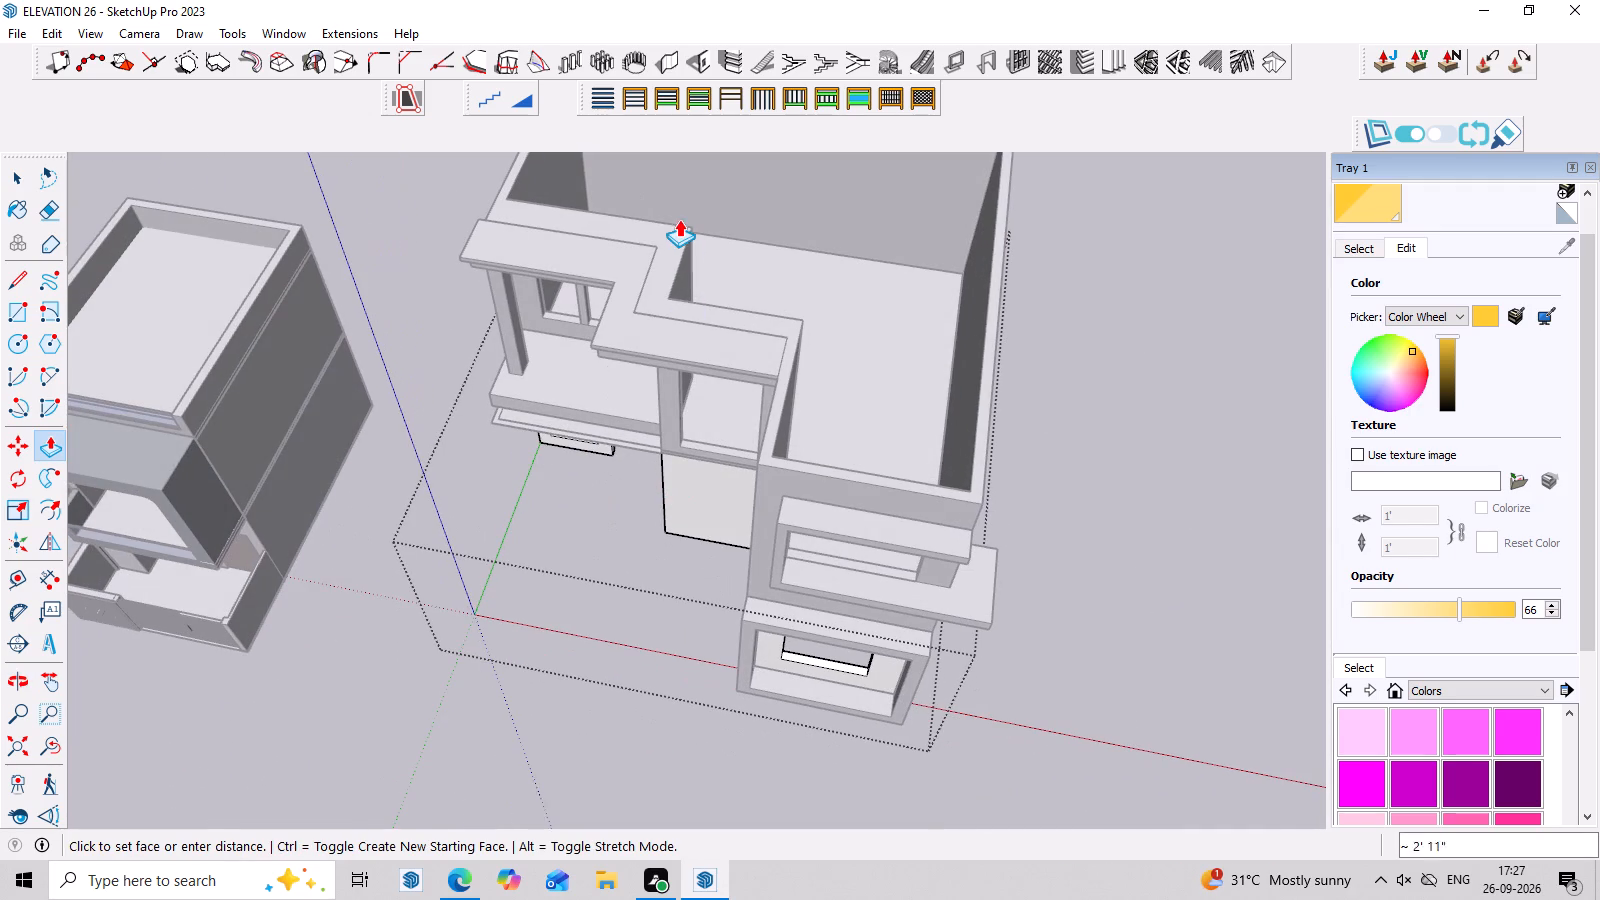
pyautogui.click(671, 226)
pyautogui.moveTo(590, 702); pyautogui.dragTo(811, 368, button='middle')
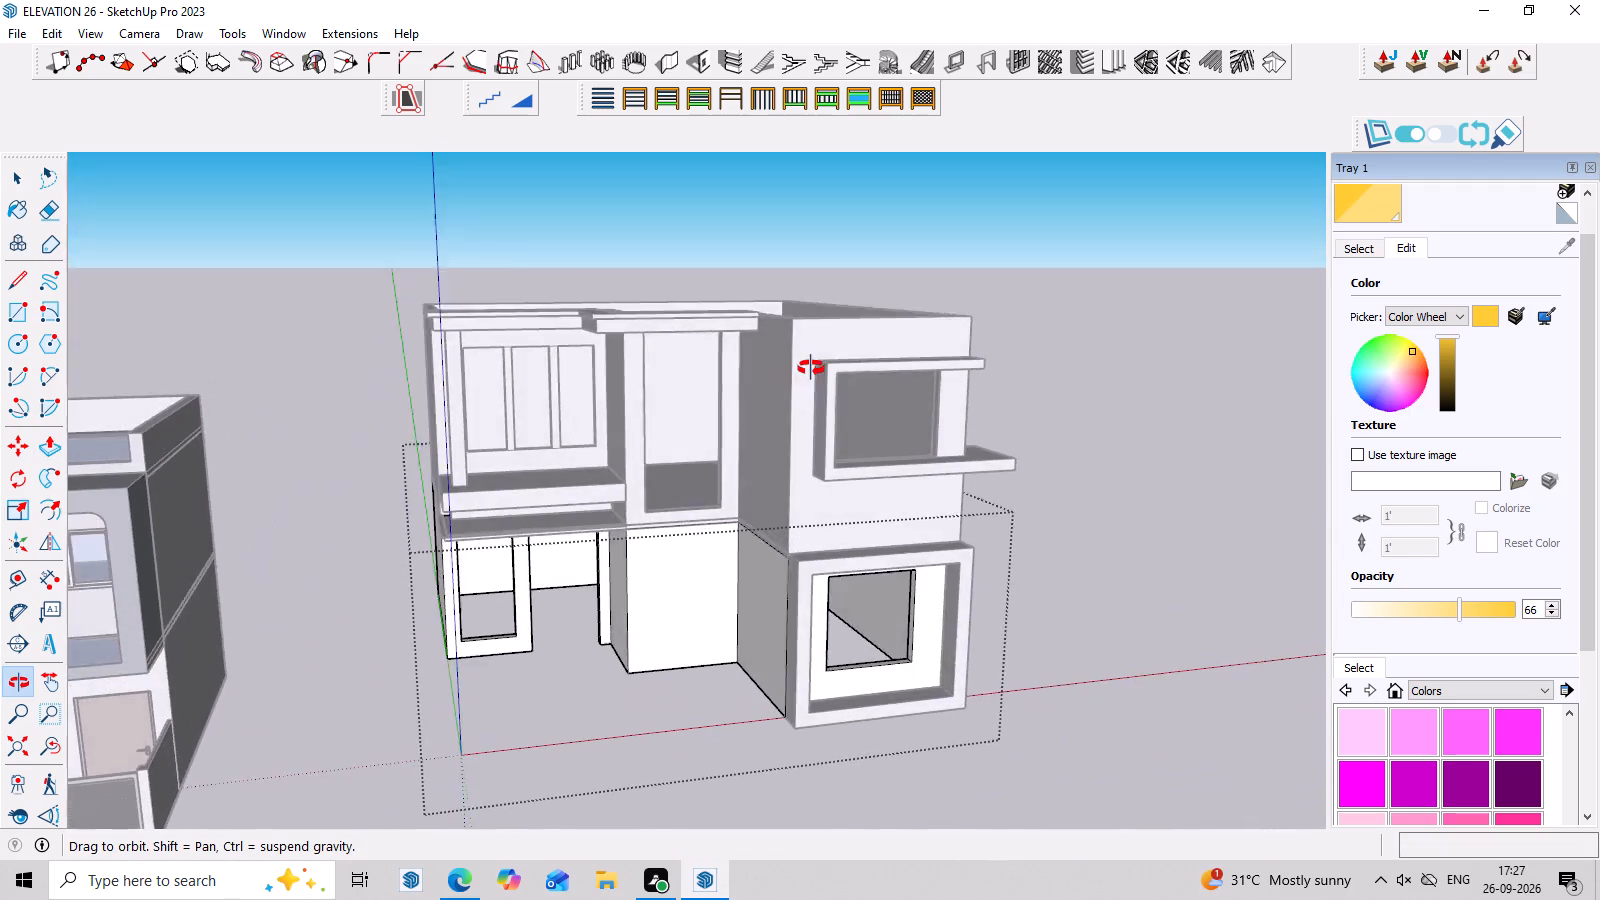
pyautogui.moveTo(811, 368); pyautogui.dragTo(636, 288, button='middle')
pyautogui.press('space')
pyautogui.click(1091, 410)
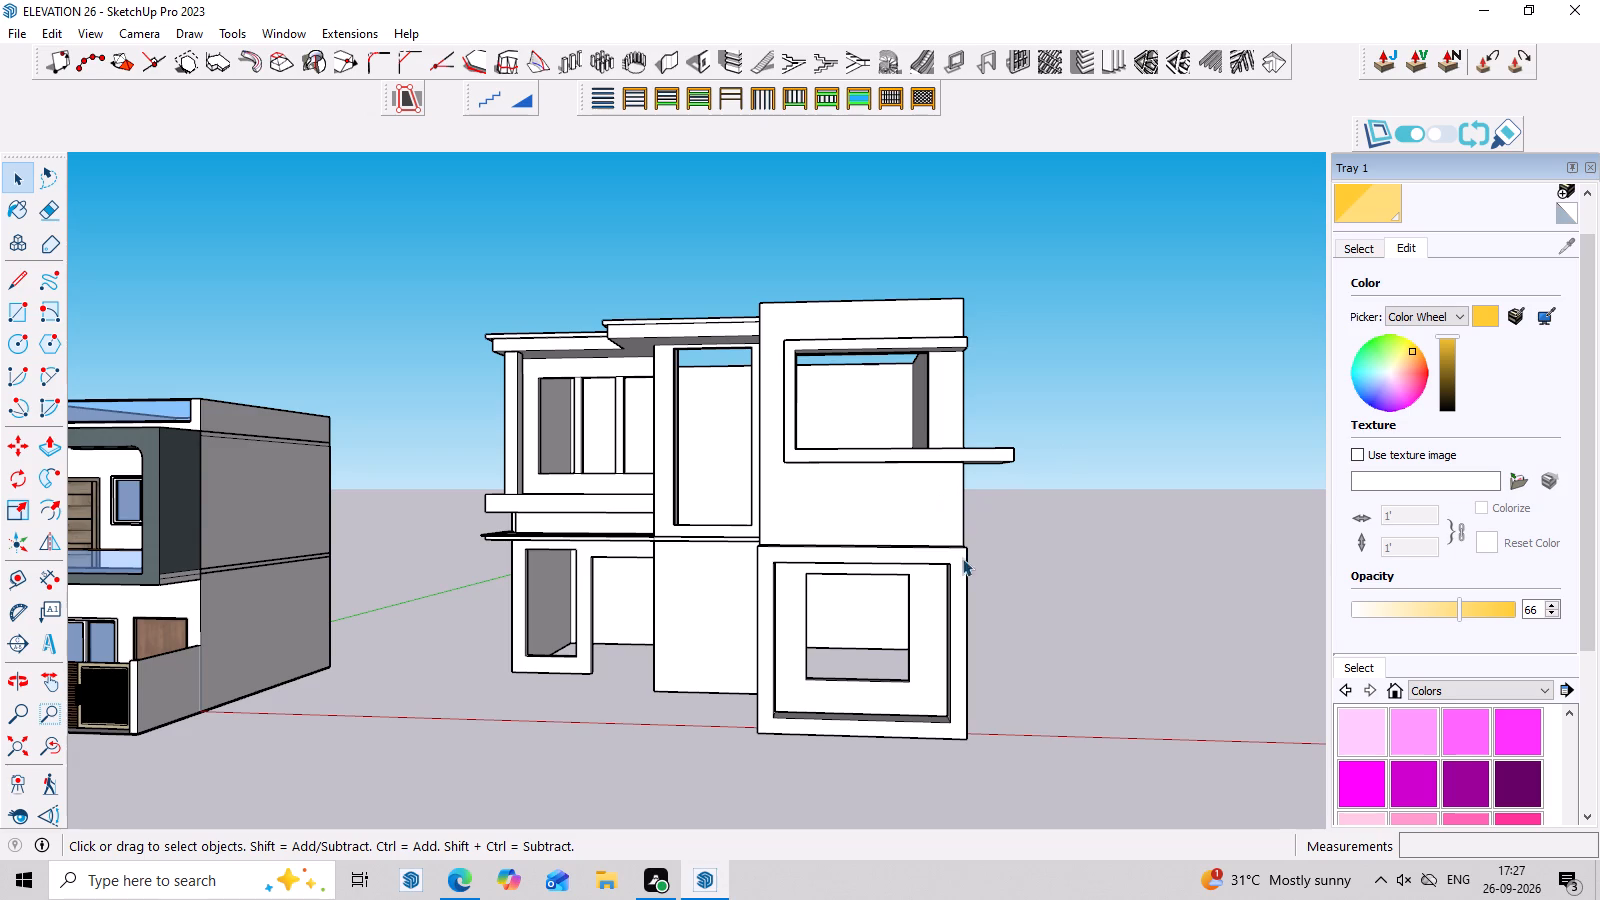
# Examine the front facade and its window and door openings from several angles.
pyautogui.scroll(-3, 1002, 524)
pyautogui.moveTo(1003, 527); pyautogui.dragTo(1021, 611, button='middle')
pyautogui.scroll(3, 725, 560)
pyautogui.moveTo(915, 563); pyautogui.dragTo(941, 497, button='middle')
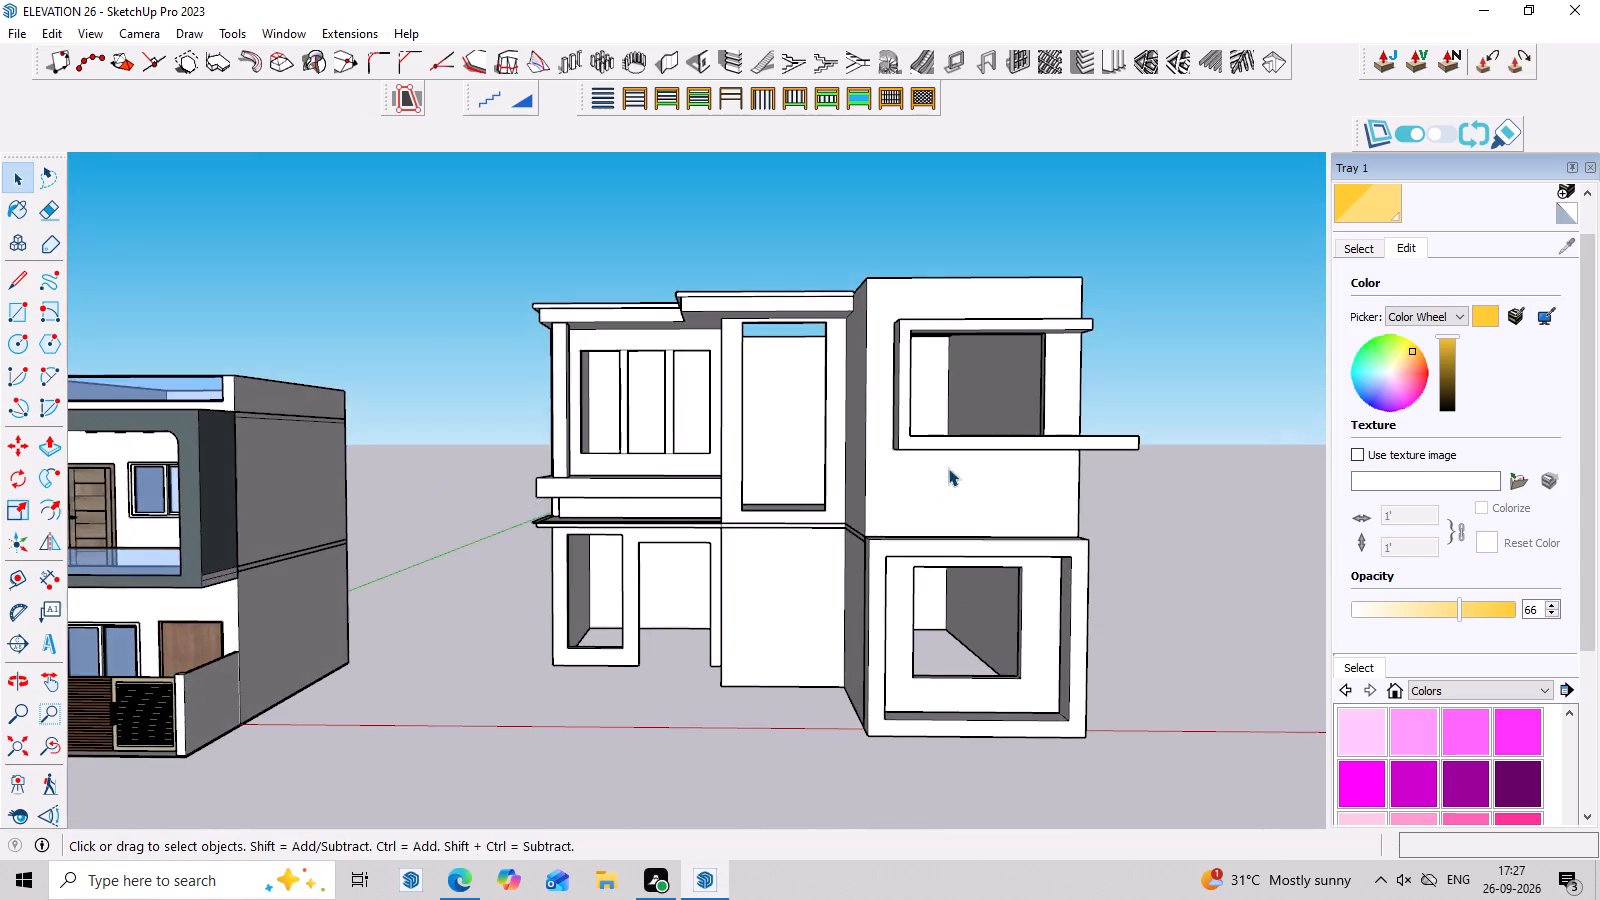
pyautogui.scroll(-3, 943, 428)
pyautogui.moveTo(1022, 483); pyautogui.dragTo(1030, 420, button='middle')
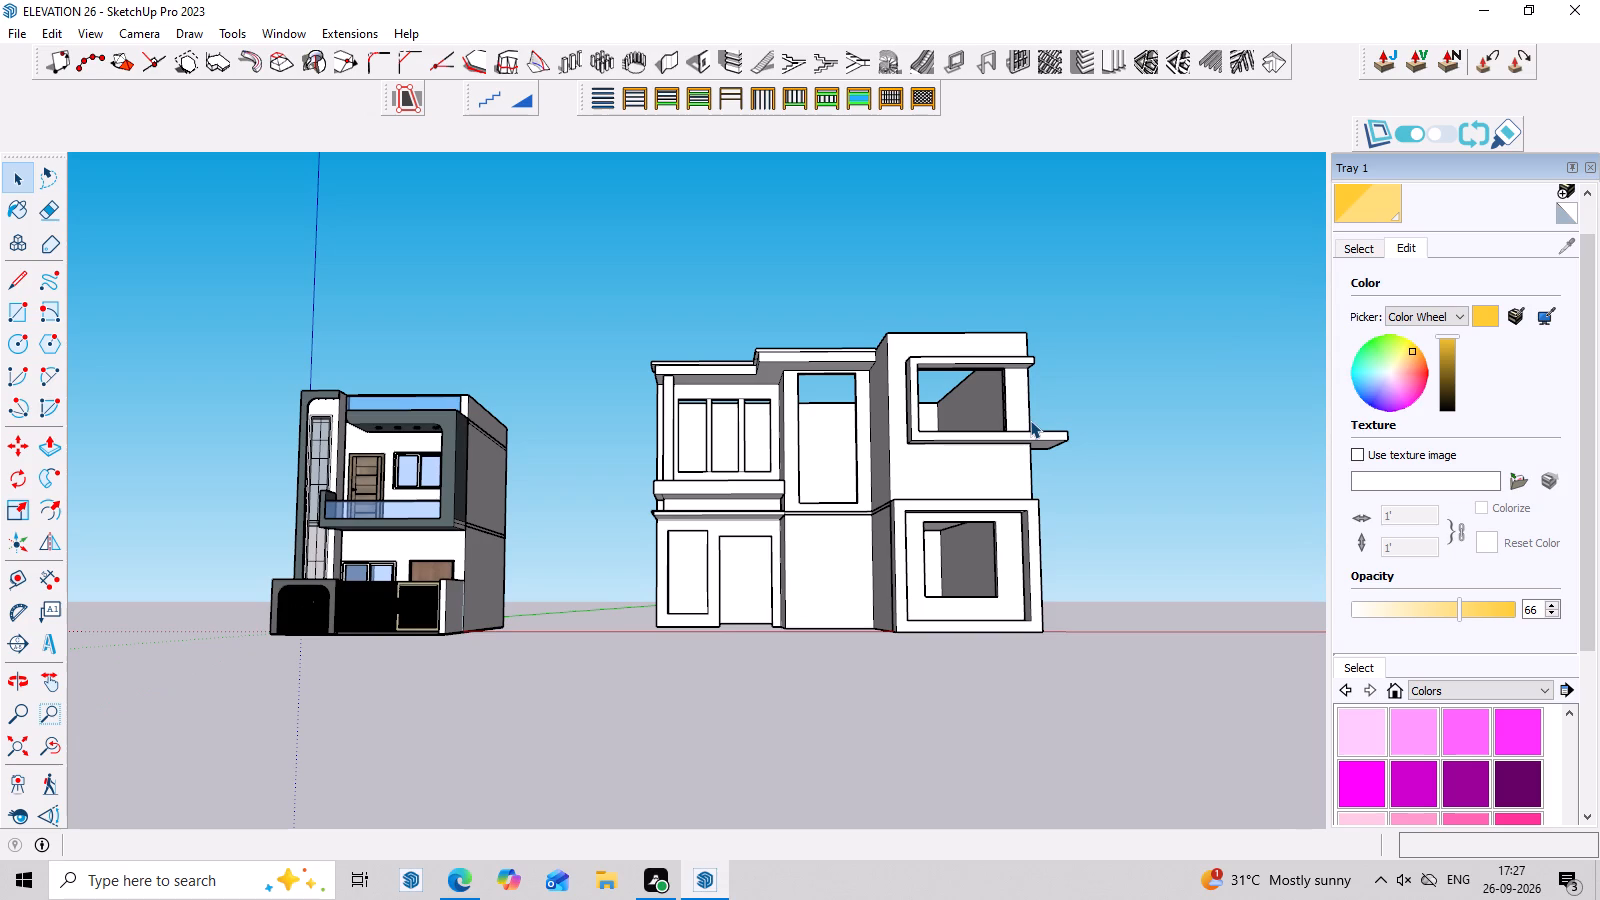
pyautogui.scroll(6, 780, 498)
pyautogui.moveTo(748, 595); pyautogui.dragTo(880, 543, button='middle')
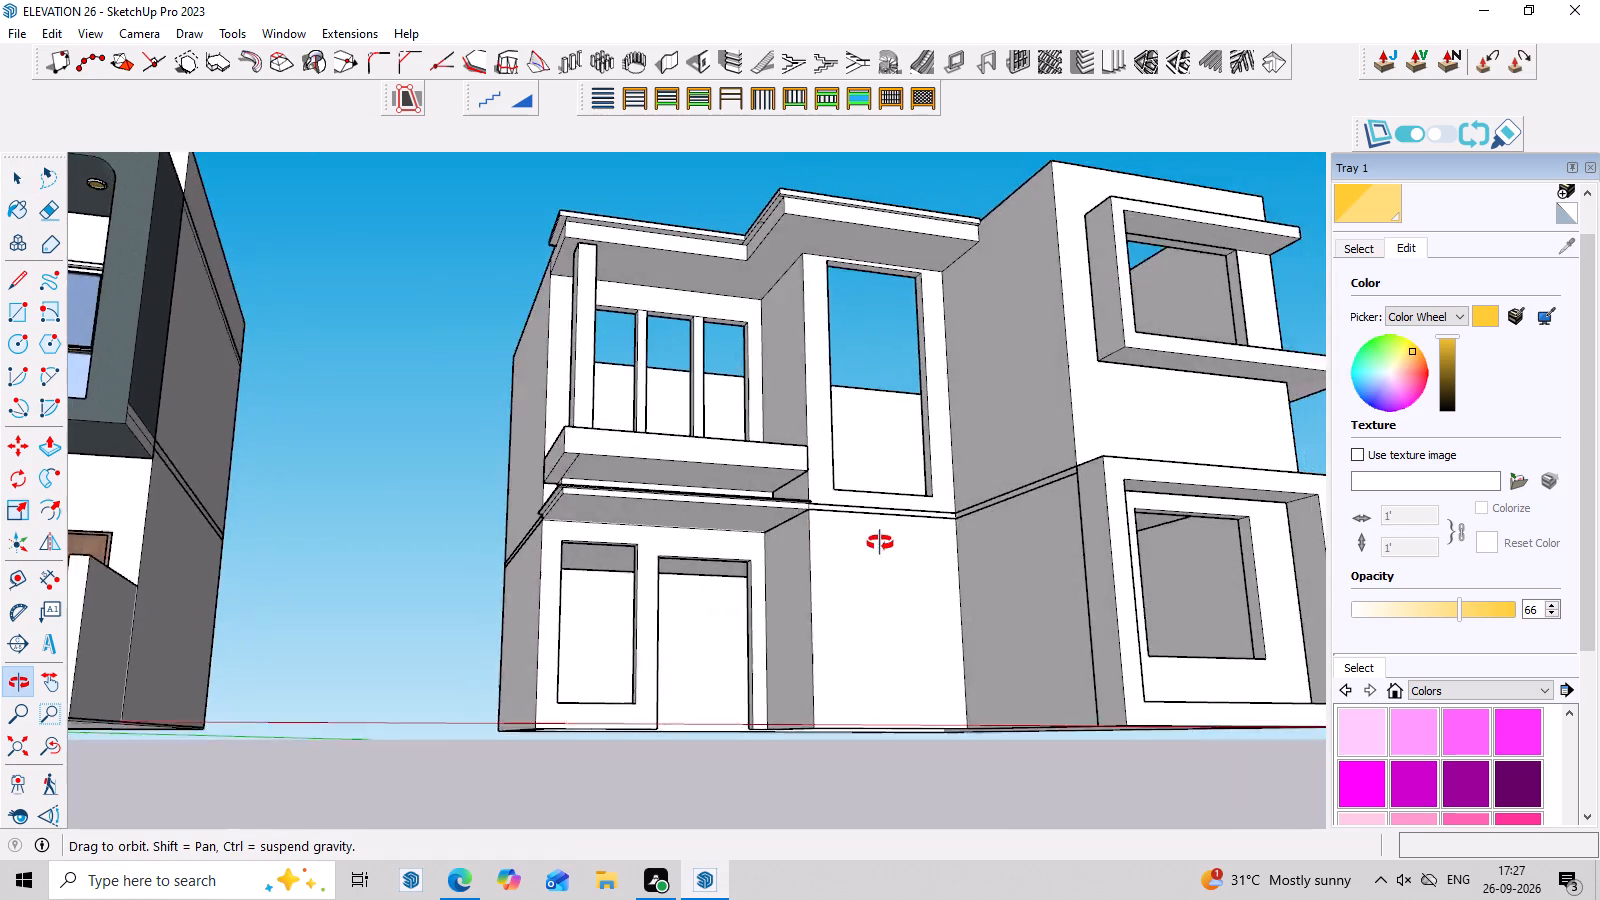
pyautogui.moveTo(880, 543); pyautogui.dragTo(743, 681, button='middle')
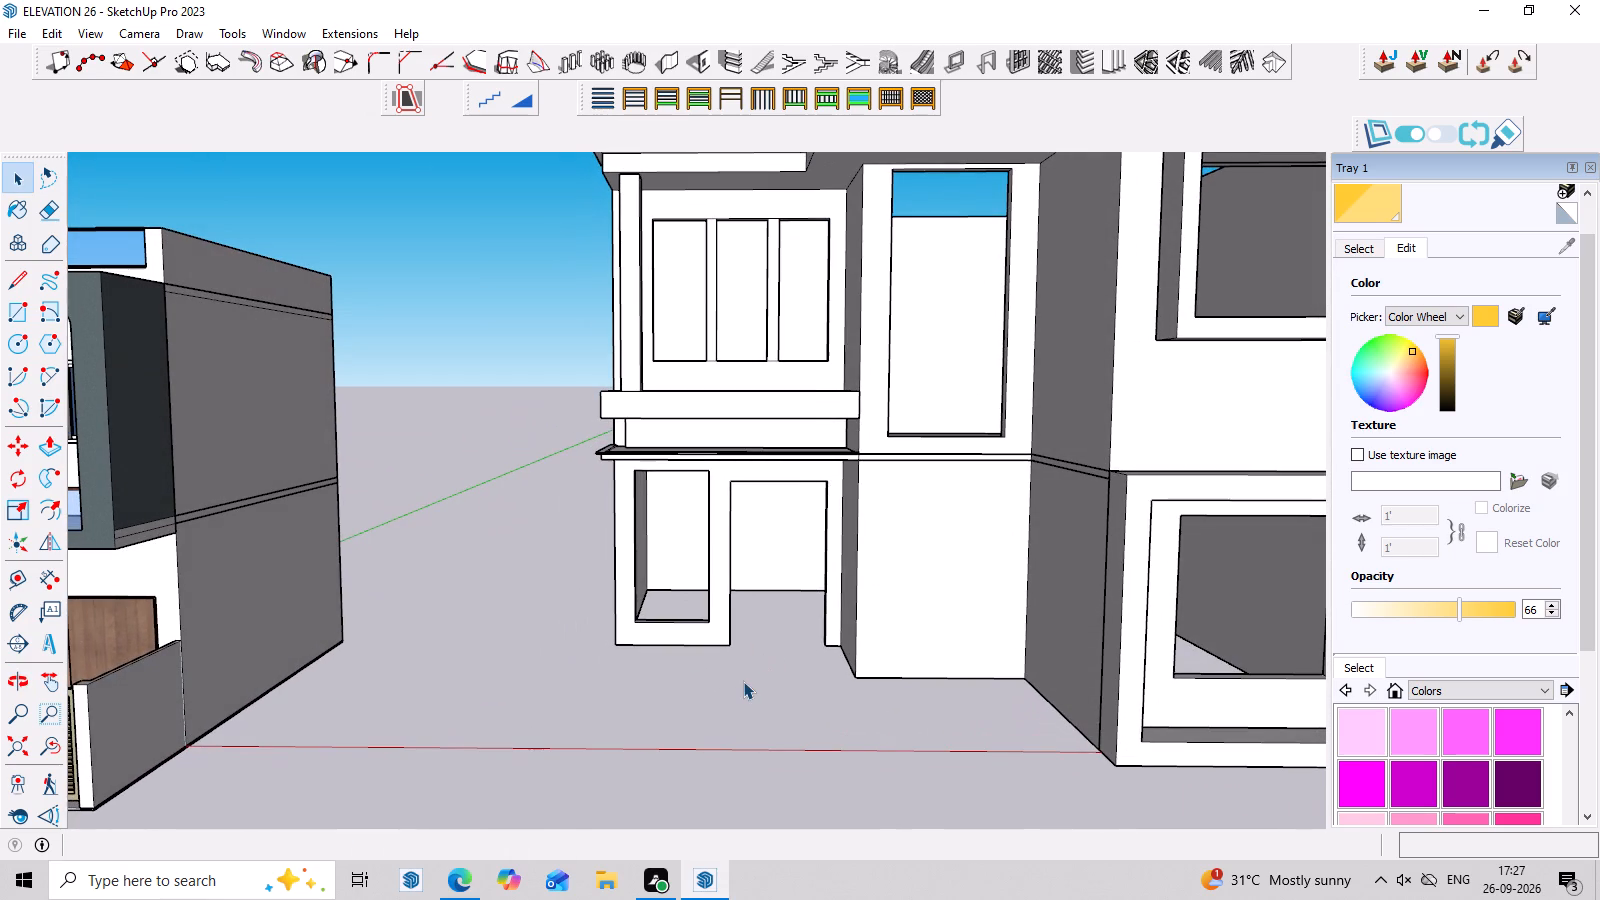
# Open the floor band group below the balcony down to its faces and select the band's side face.
pyautogui.moveTo(726, 666); pyautogui.dragTo(1035, 670, button='middle')
pyautogui.scroll(4, 491, 470)
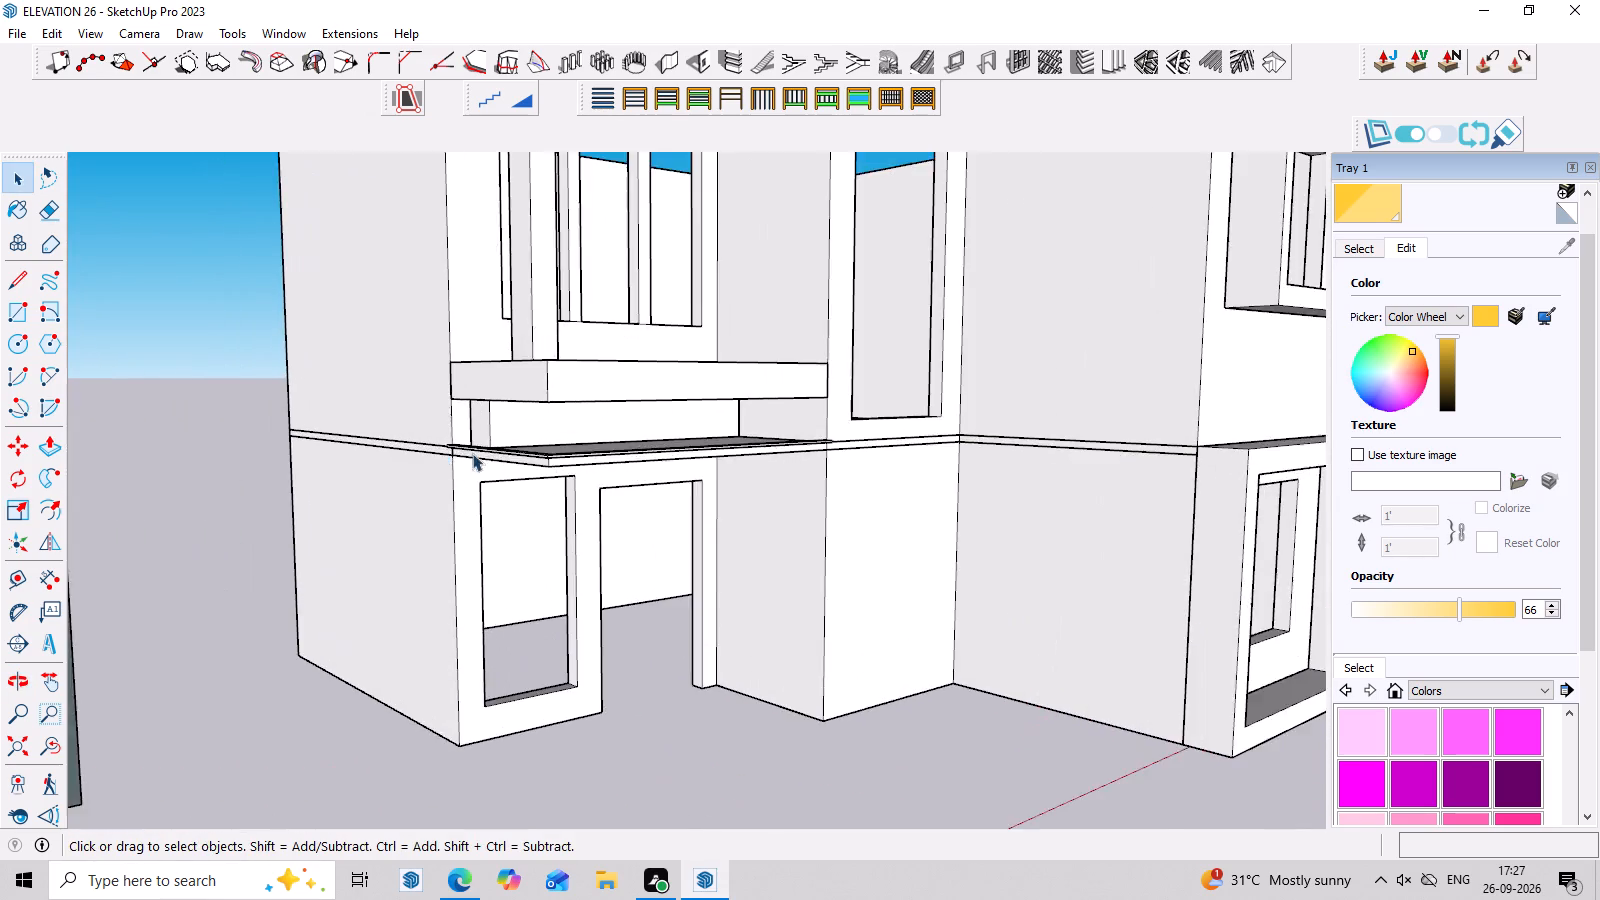
pyautogui.scroll(1, 472, 453)
pyautogui.moveTo(564, 514); pyautogui.dragTo(519, 606, button='middle')
pyautogui.scroll(3, 515, 549)
pyautogui.moveTo(520, 528); pyautogui.dragTo(531, 486, button='middle')
pyautogui.click(557, 447)
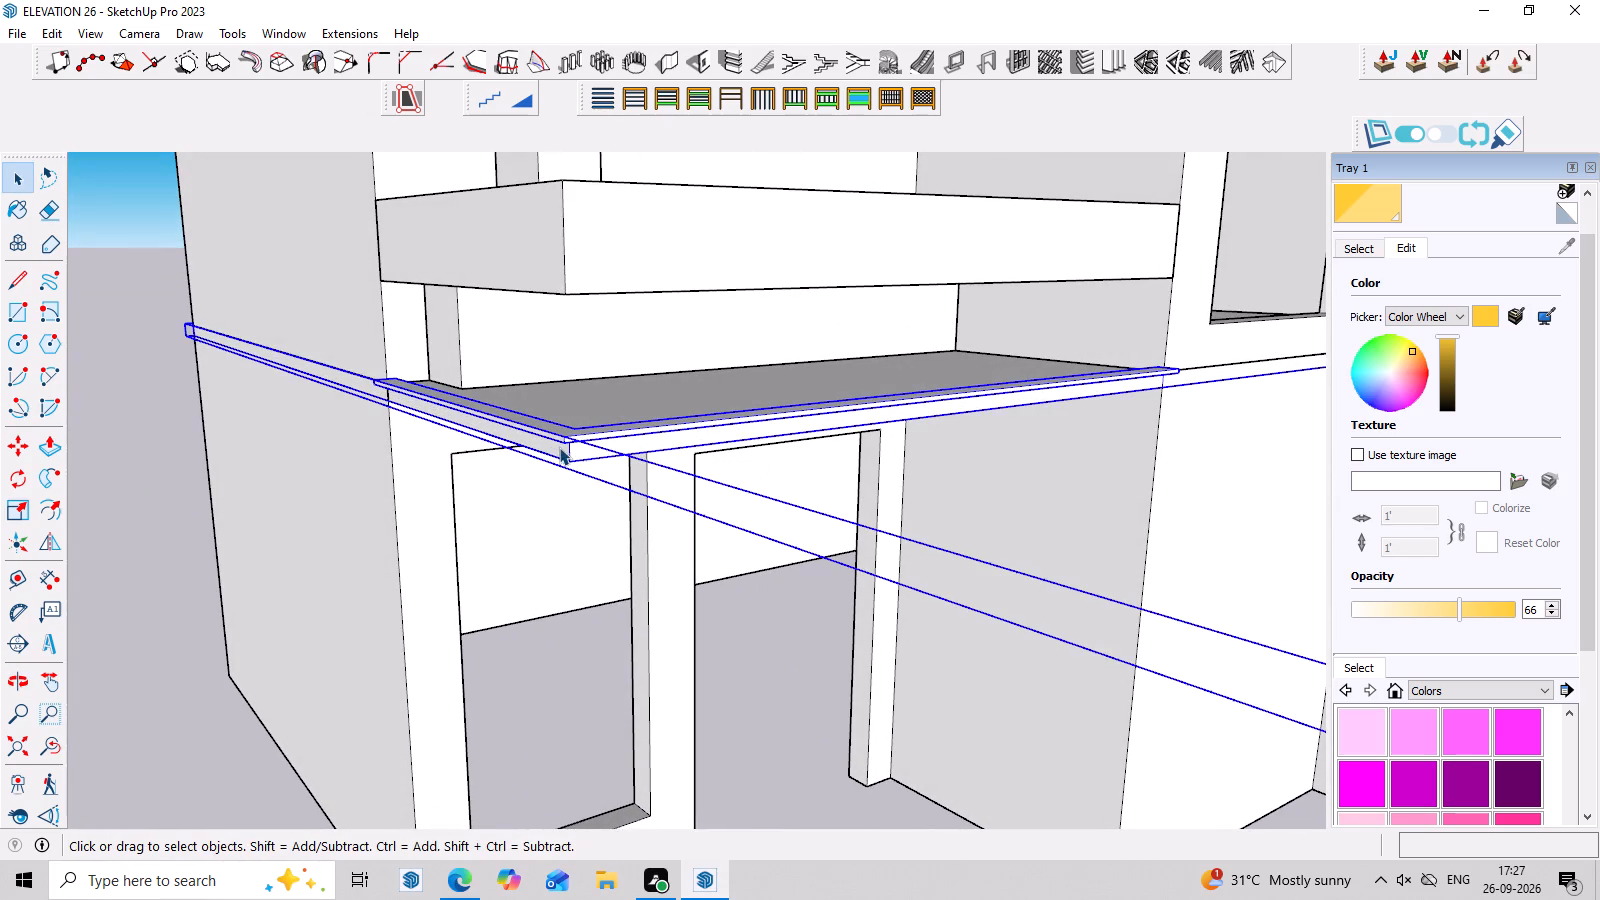
pyautogui.tripleClick(559, 447)
pyautogui.click(559, 447)
pyautogui.scroll(3, 559, 447)
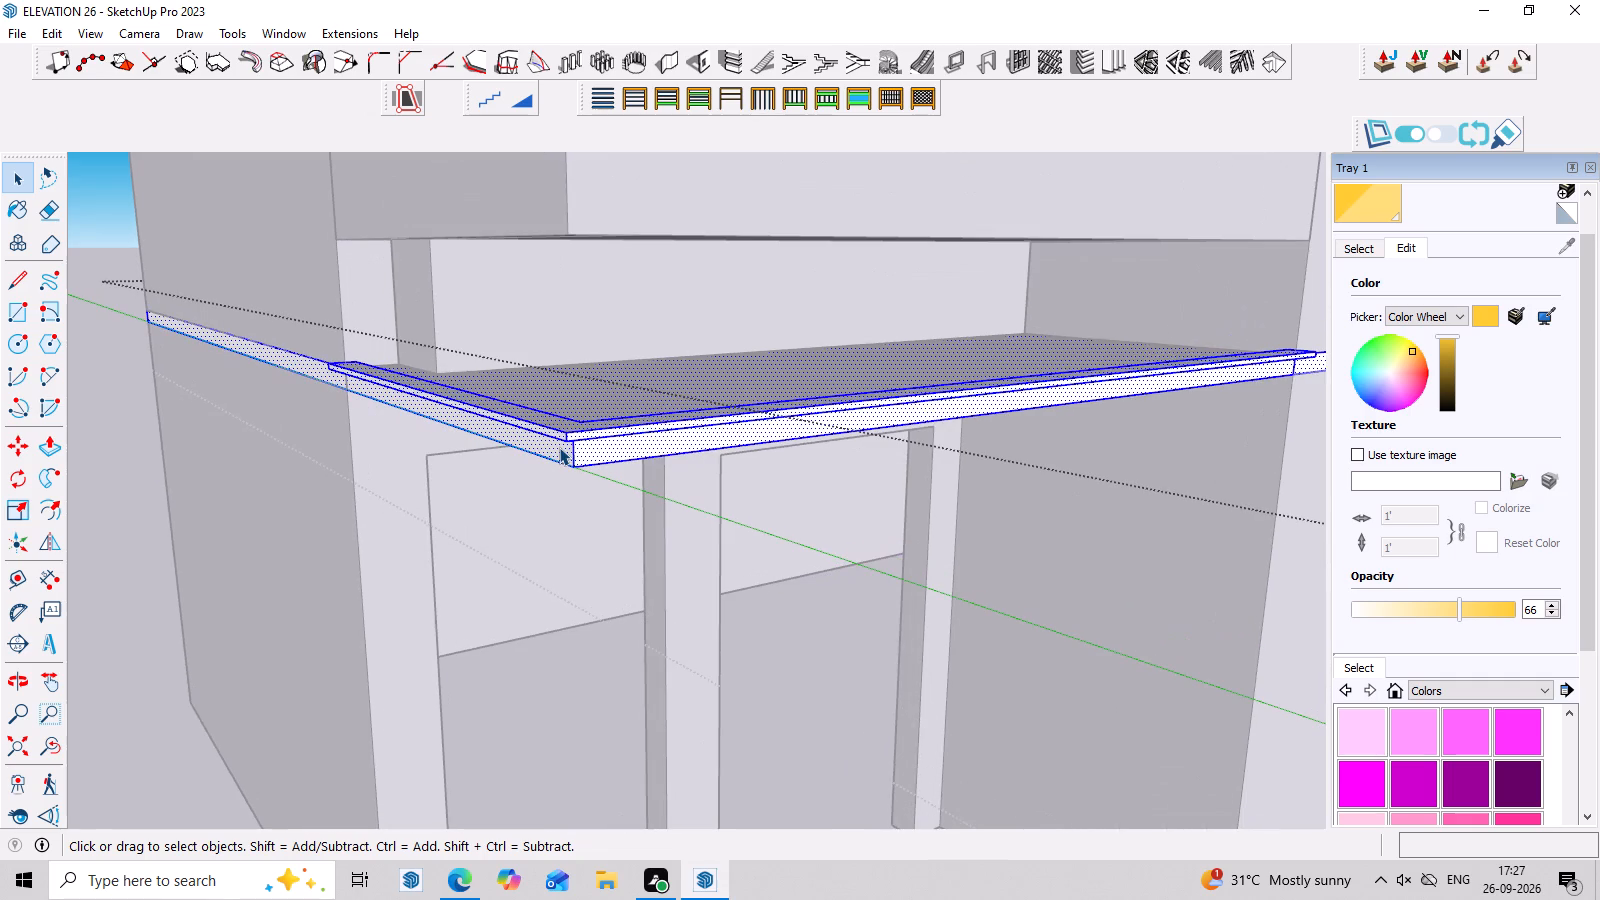
pyautogui.click(559, 447)
pyautogui.moveTo(272, 441); pyautogui.dragTo(473, 434, button='middle')
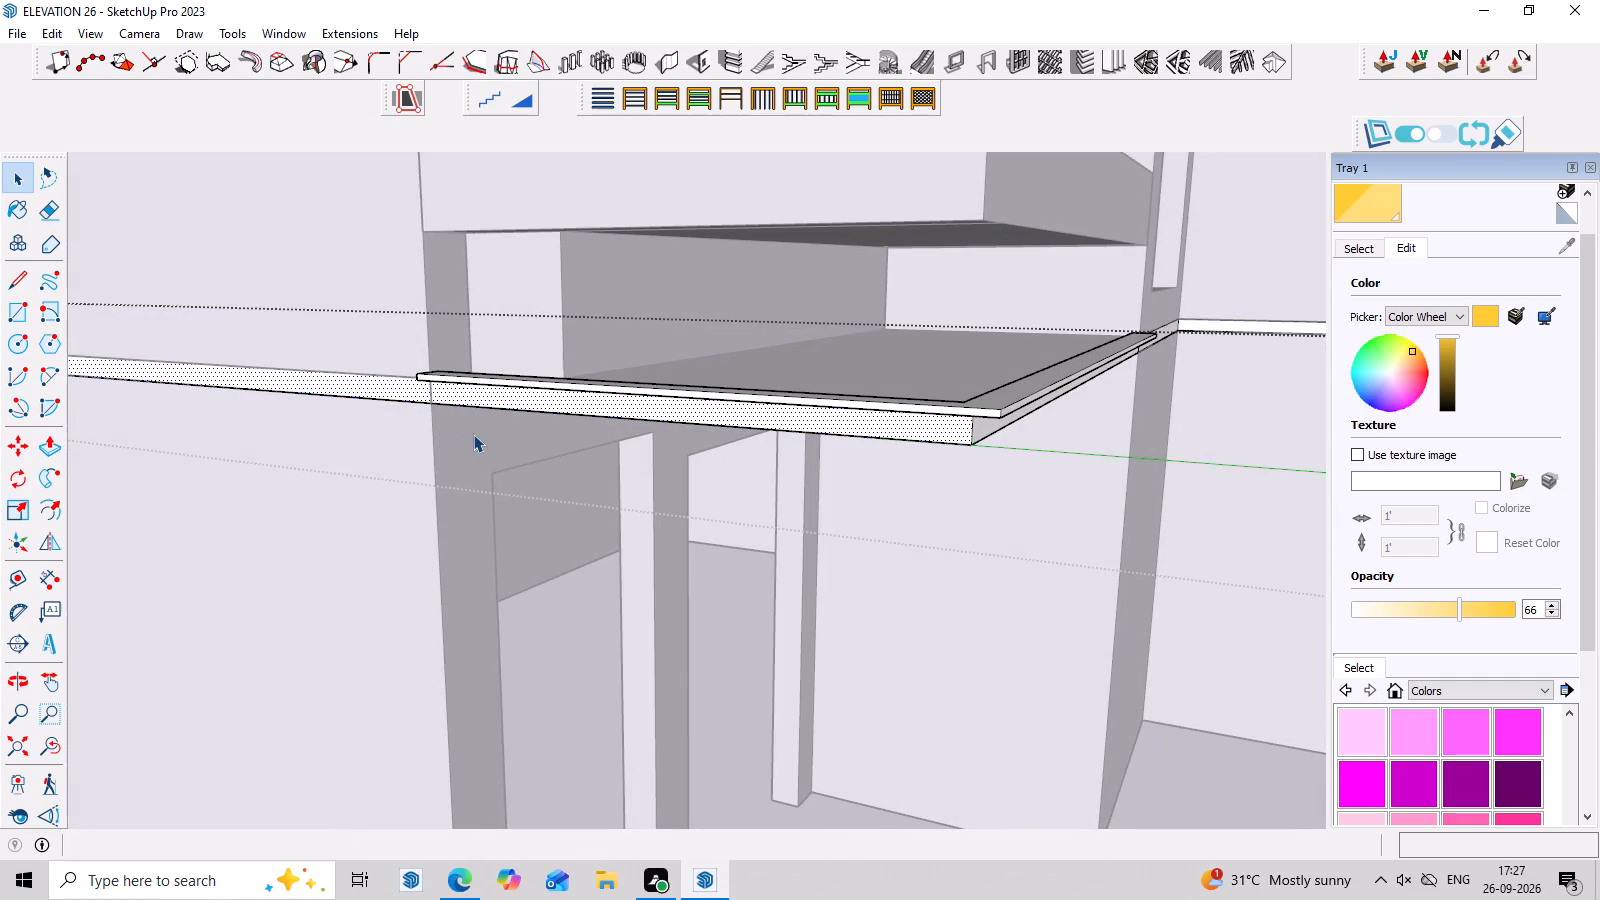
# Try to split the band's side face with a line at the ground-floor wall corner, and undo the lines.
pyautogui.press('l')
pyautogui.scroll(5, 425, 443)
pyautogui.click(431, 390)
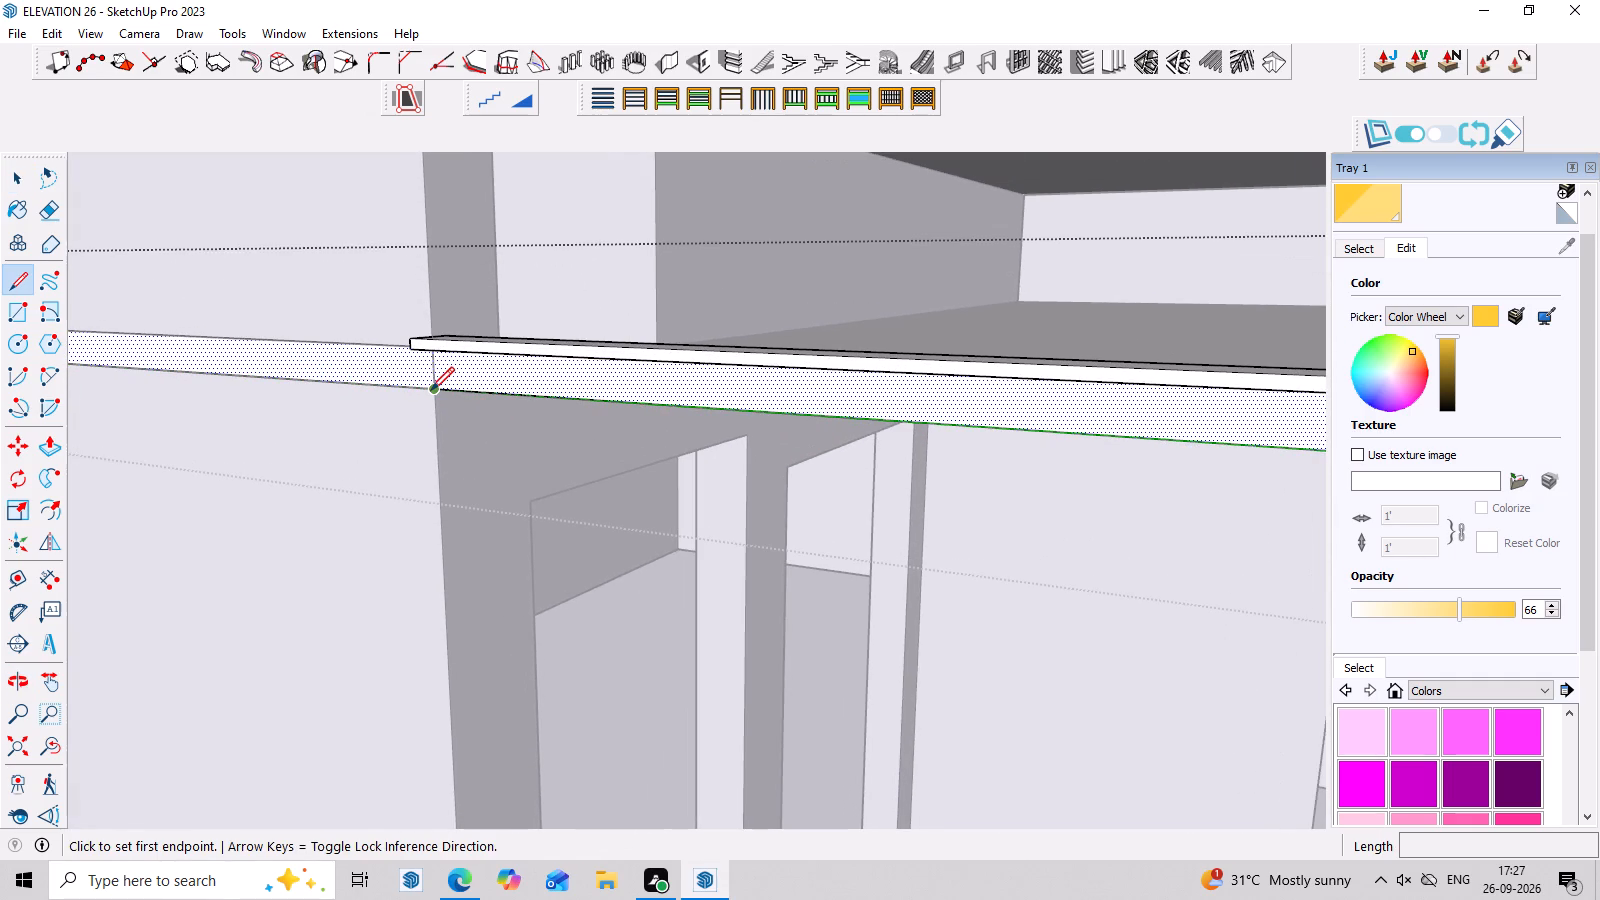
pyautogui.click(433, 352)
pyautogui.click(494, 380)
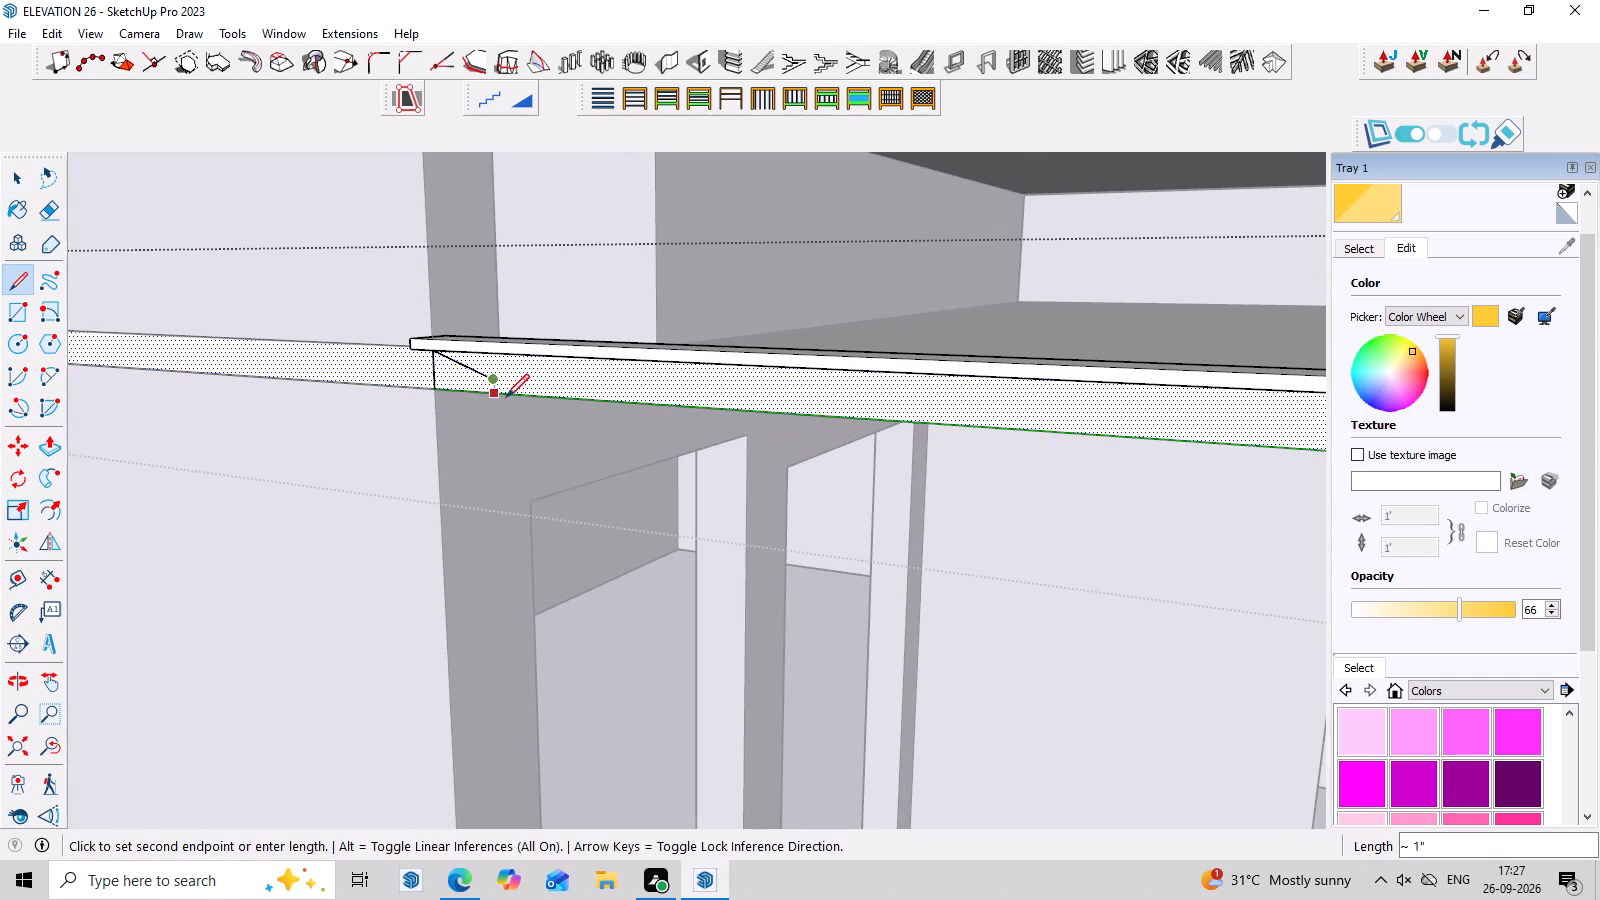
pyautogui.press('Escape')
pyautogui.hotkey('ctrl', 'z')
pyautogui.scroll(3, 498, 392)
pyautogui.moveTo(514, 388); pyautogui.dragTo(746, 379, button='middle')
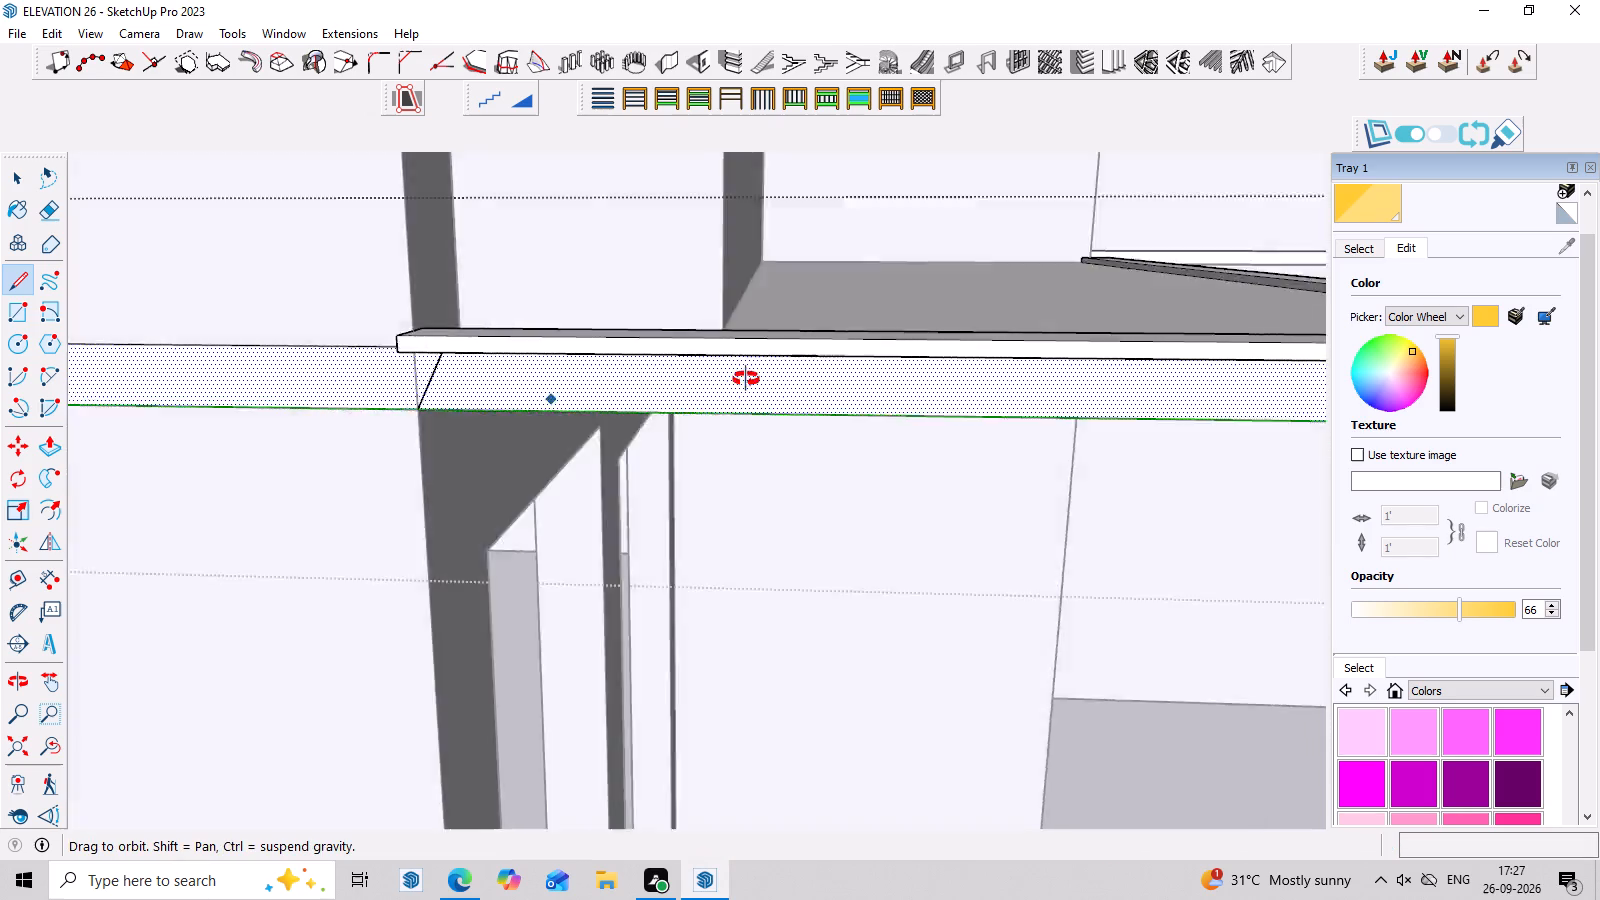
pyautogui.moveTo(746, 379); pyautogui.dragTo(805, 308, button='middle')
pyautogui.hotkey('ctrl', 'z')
# Draw a vertical line about 4" long across the band's side face, from the upper lip's end to the bottom edge.
pyautogui.scroll(2, 457, 327)
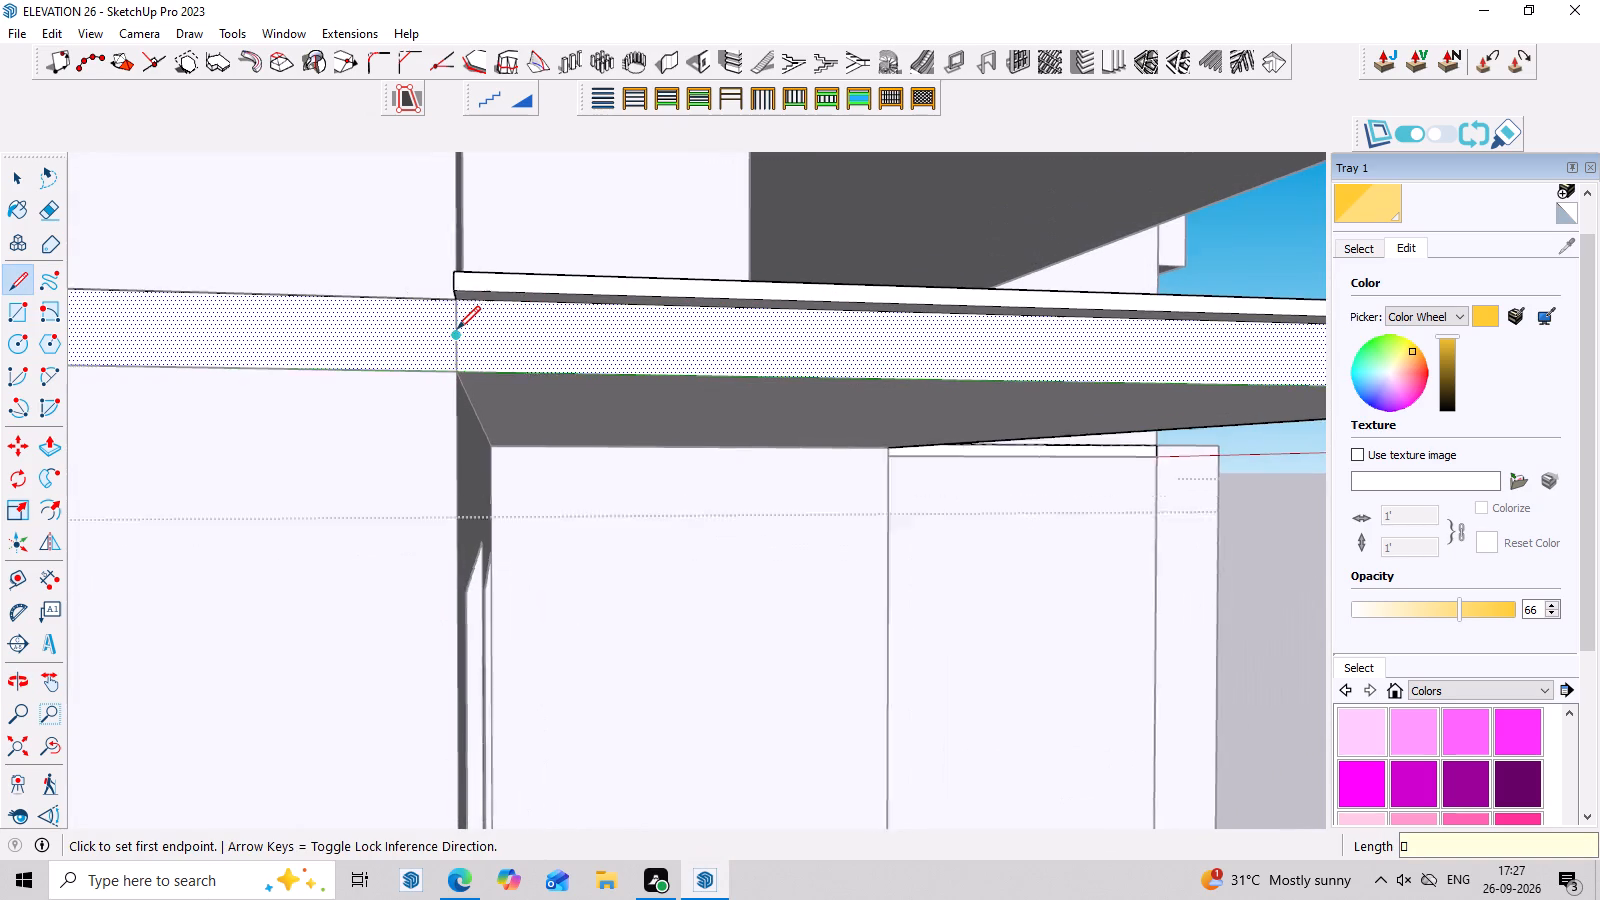
pyautogui.scroll(5, 457, 329)
pyautogui.moveTo(472, 303); pyautogui.dragTo(471, 272, button='middle')
pyautogui.scroll(3, 472, 303)
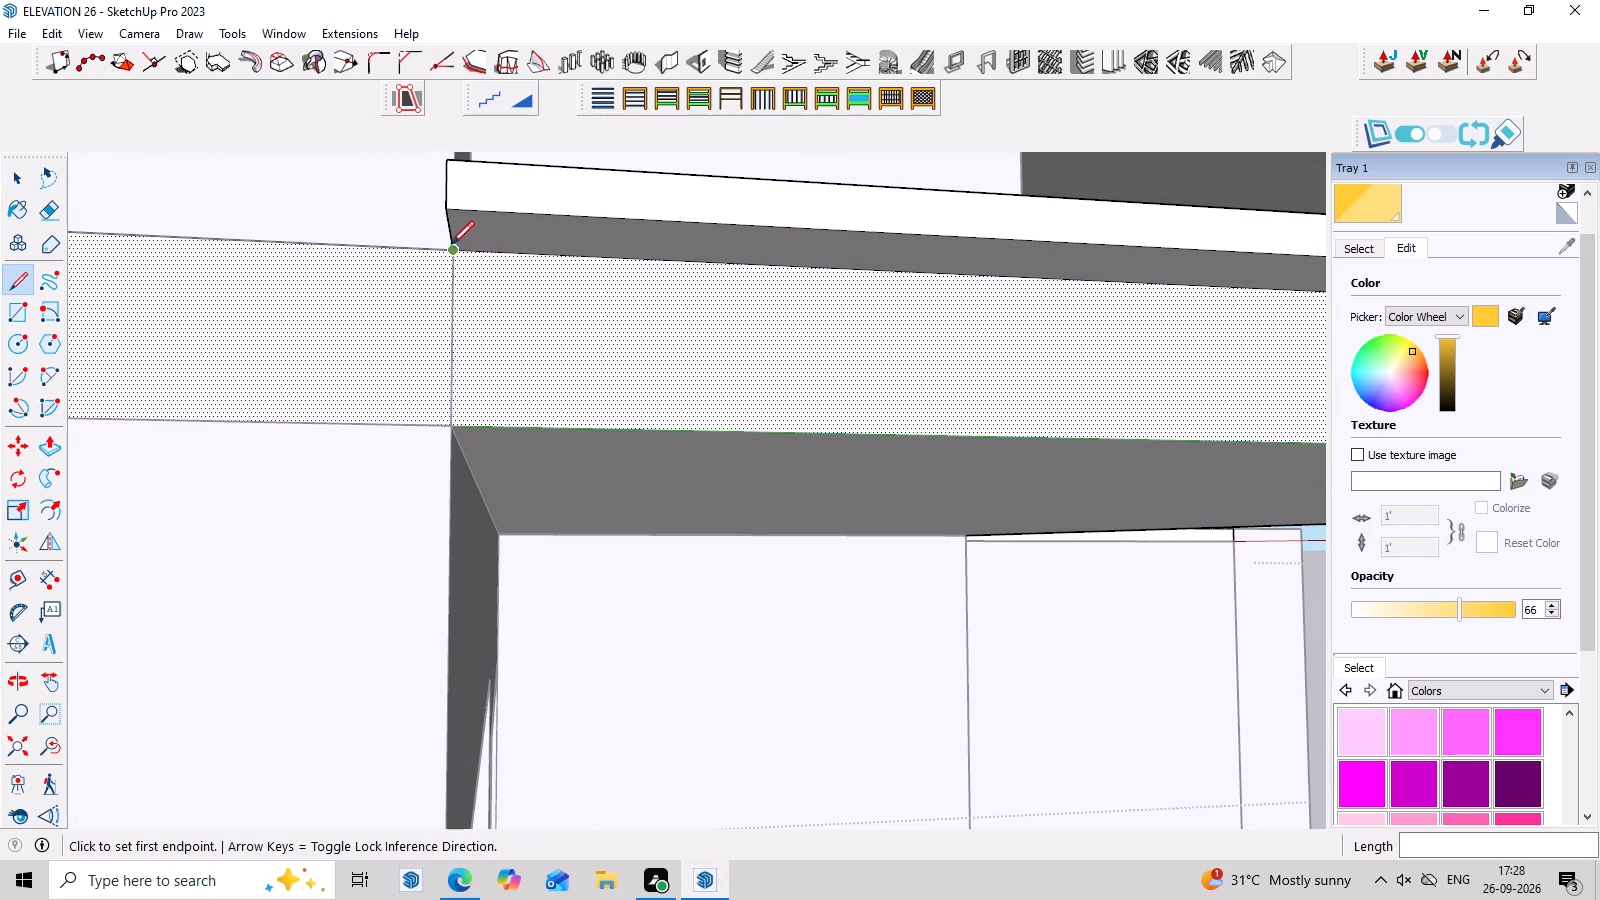
pyautogui.click(452, 250)
pyautogui.click(446, 426)
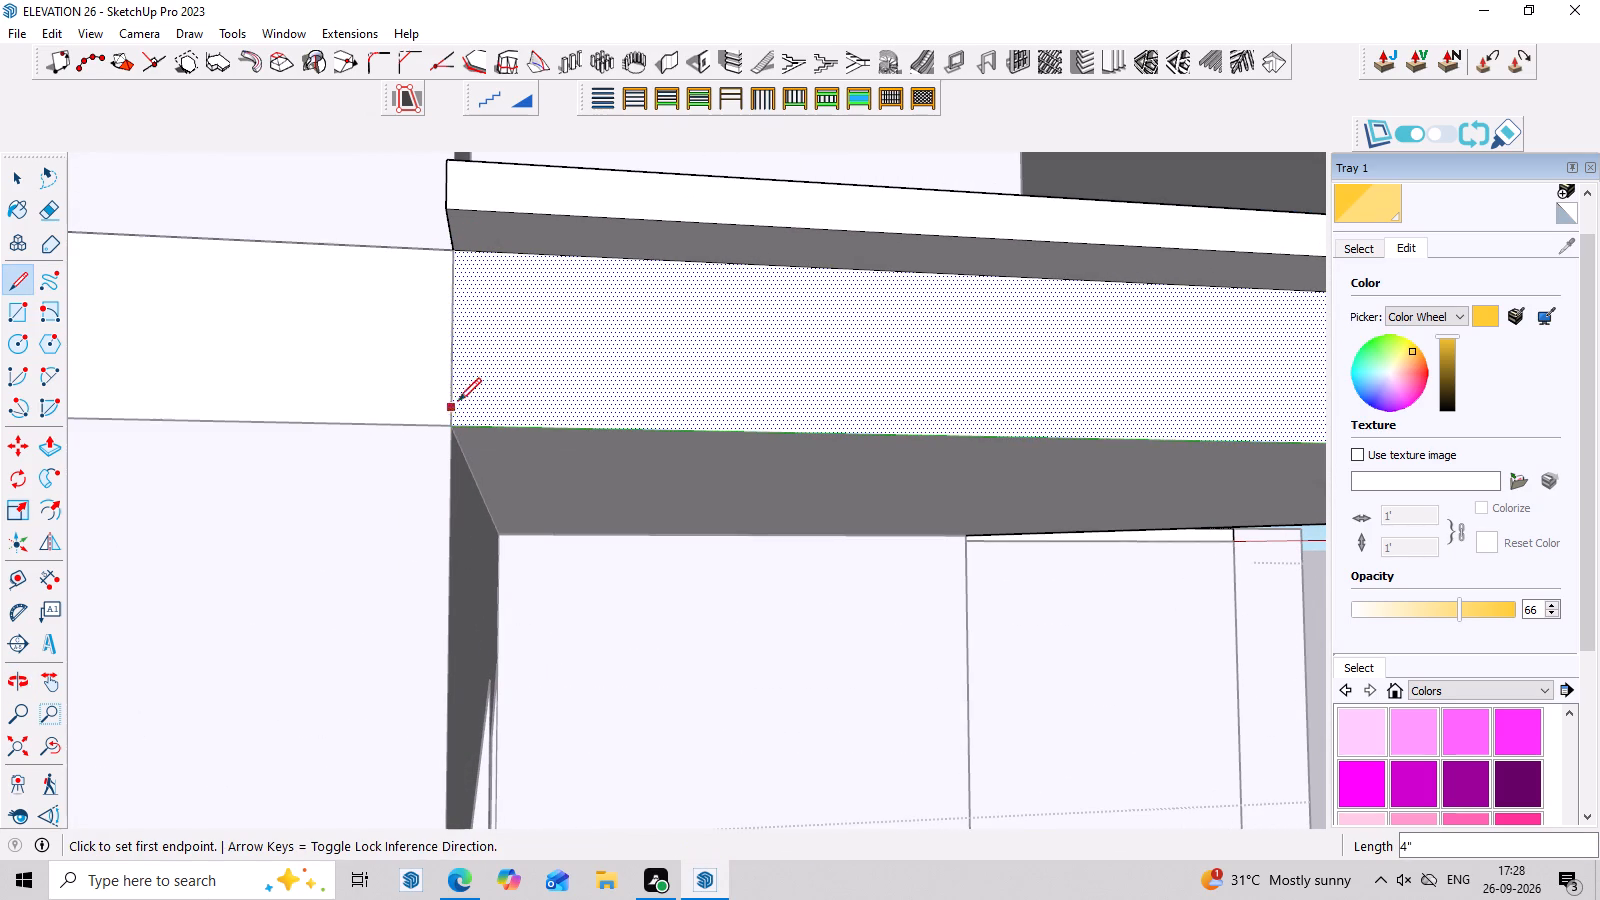
pyautogui.press('space')
# Pull the split-off side face of the band below the balcony outward about 3", and about 1' further.
pyautogui.click(541, 350)
pyautogui.scroll(-7, 584, 469)
pyautogui.moveTo(776, 439); pyautogui.dragTo(637, 458, button='middle')
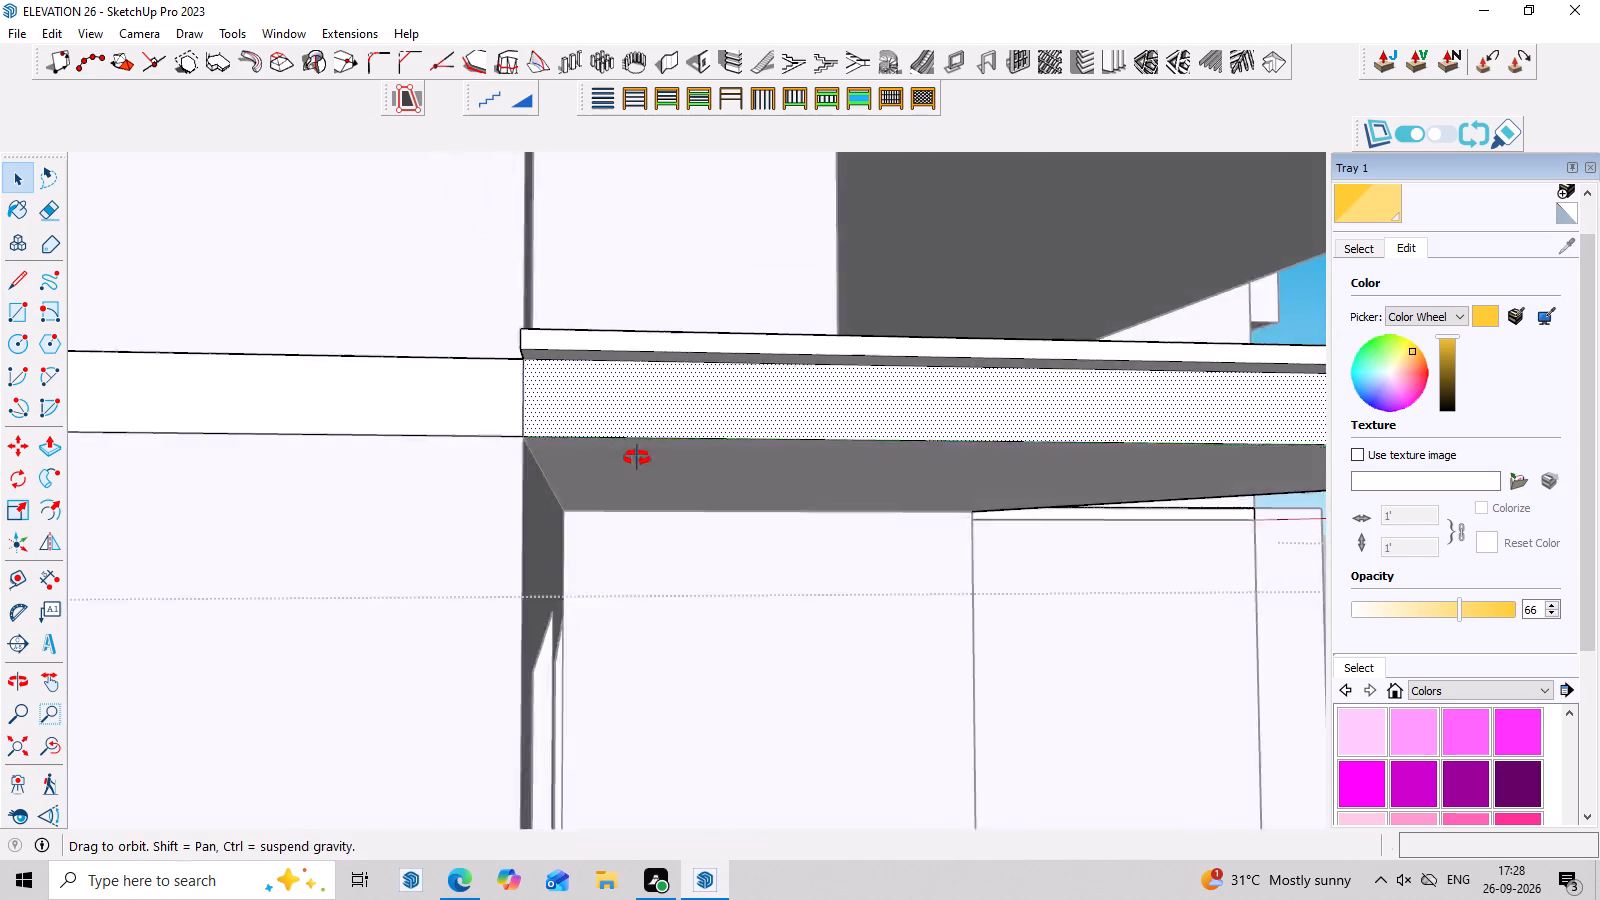
pyautogui.moveTo(637, 458); pyautogui.dragTo(122, 468, button='middle')
pyautogui.scroll(-3, 275, 431)
pyautogui.moveTo(407, 474); pyautogui.dragTo(400, 537, button='middle')
pyautogui.moveTo(400, 538); pyautogui.dragTo(538, 525, button='middle')
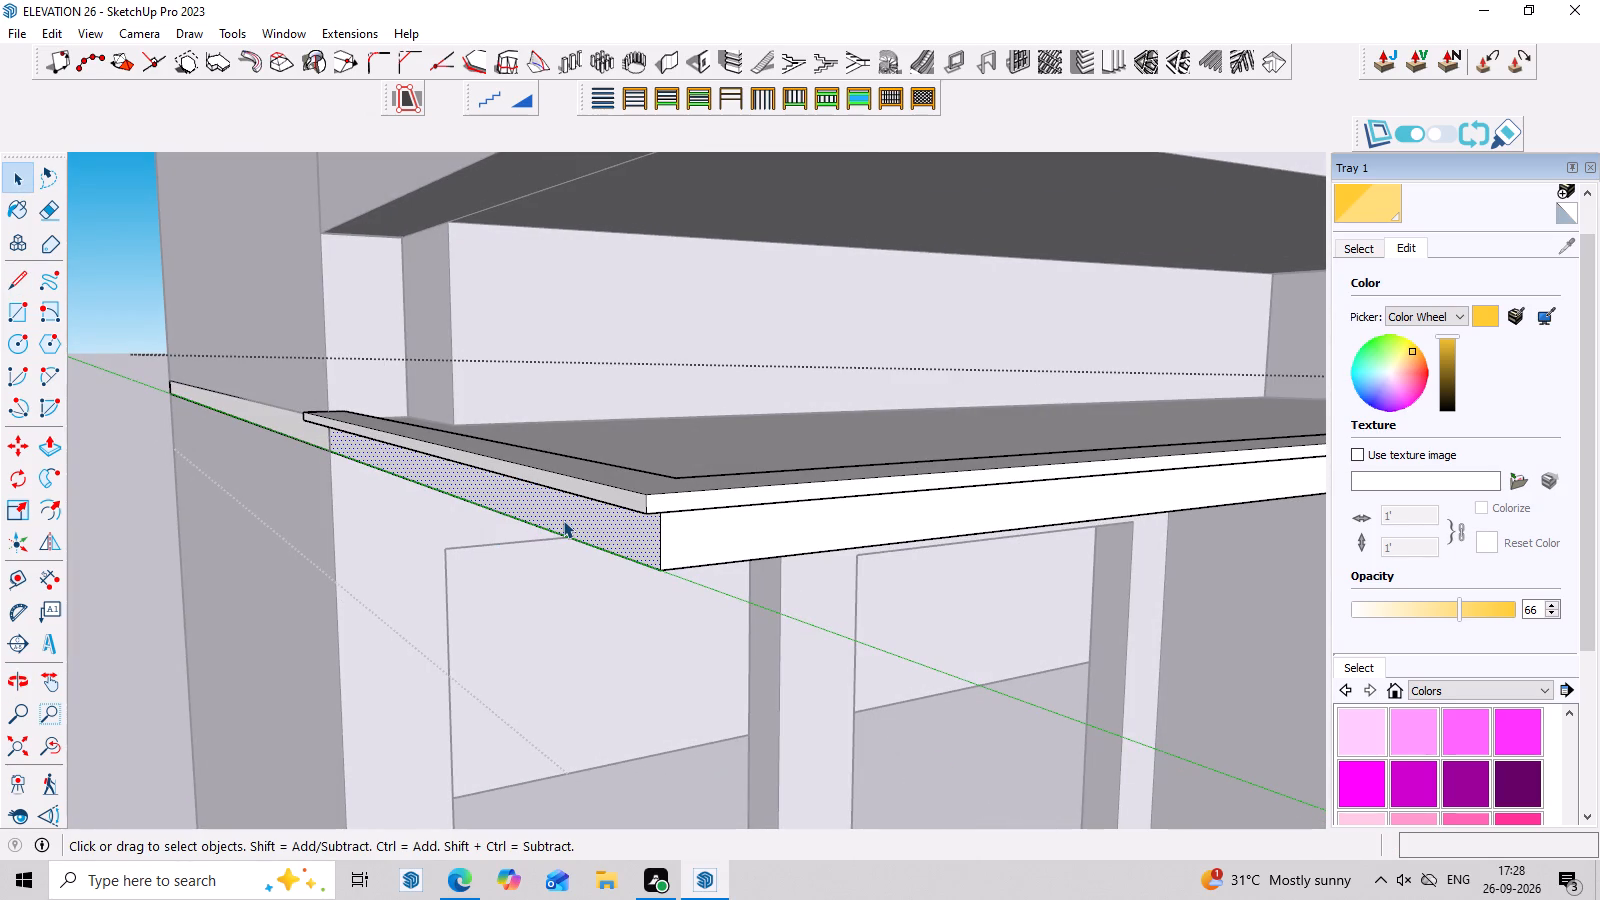
pyautogui.press('p')
pyautogui.click(581, 518)
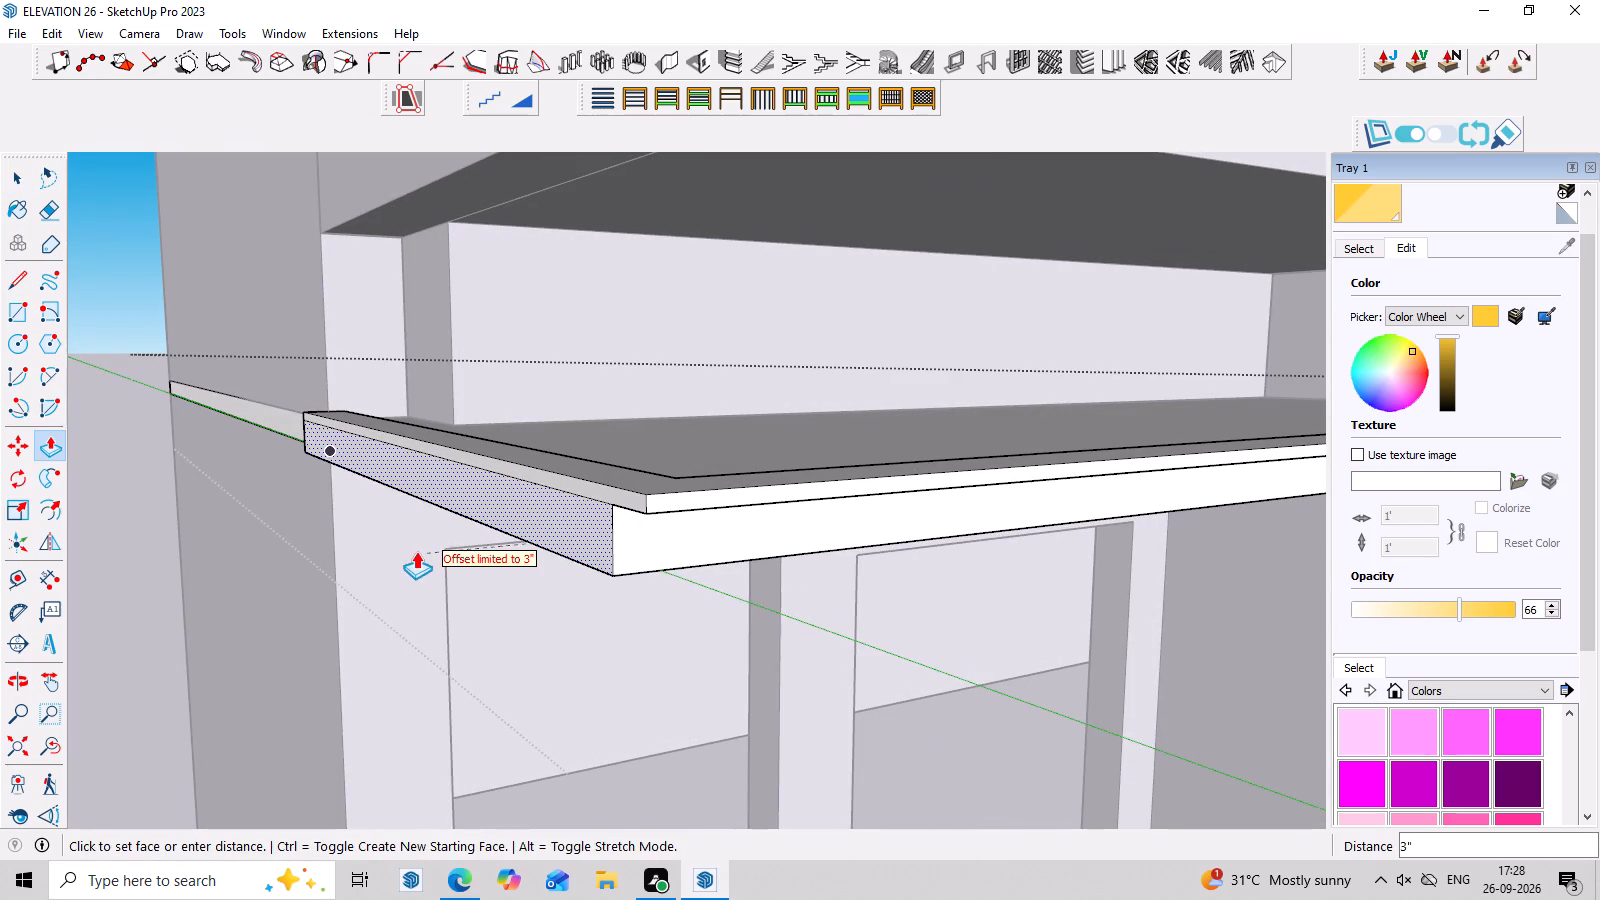
pyautogui.scroll(-4, 293, 564)
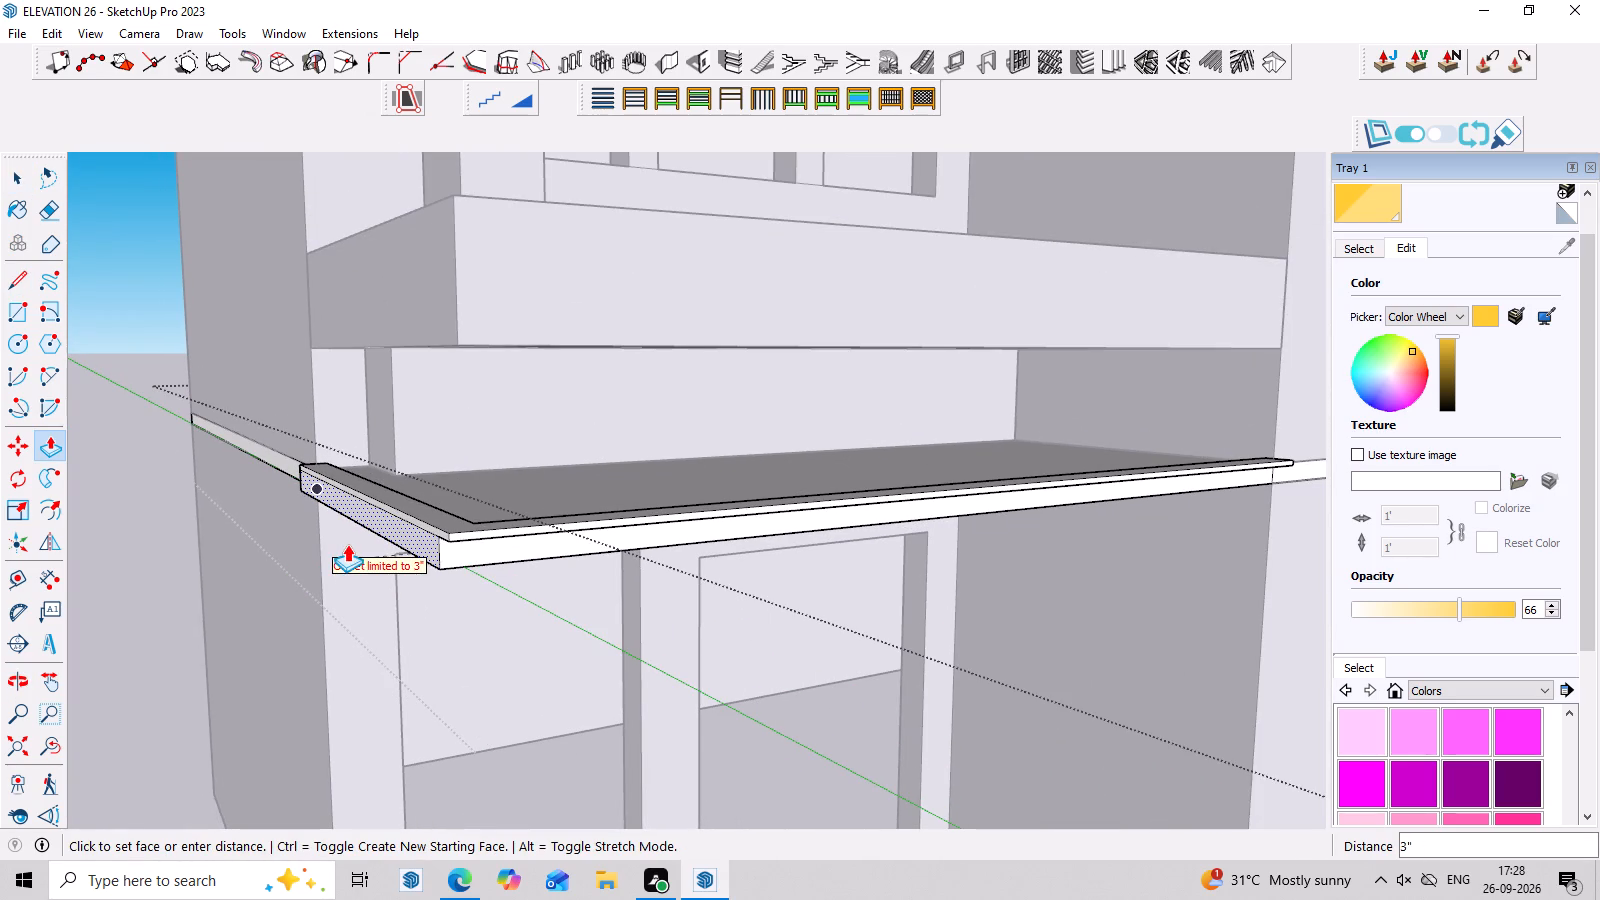
pyautogui.click(347, 544)
pyautogui.click(384, 525)
pyautogui.scroll(-2, 264, 552)
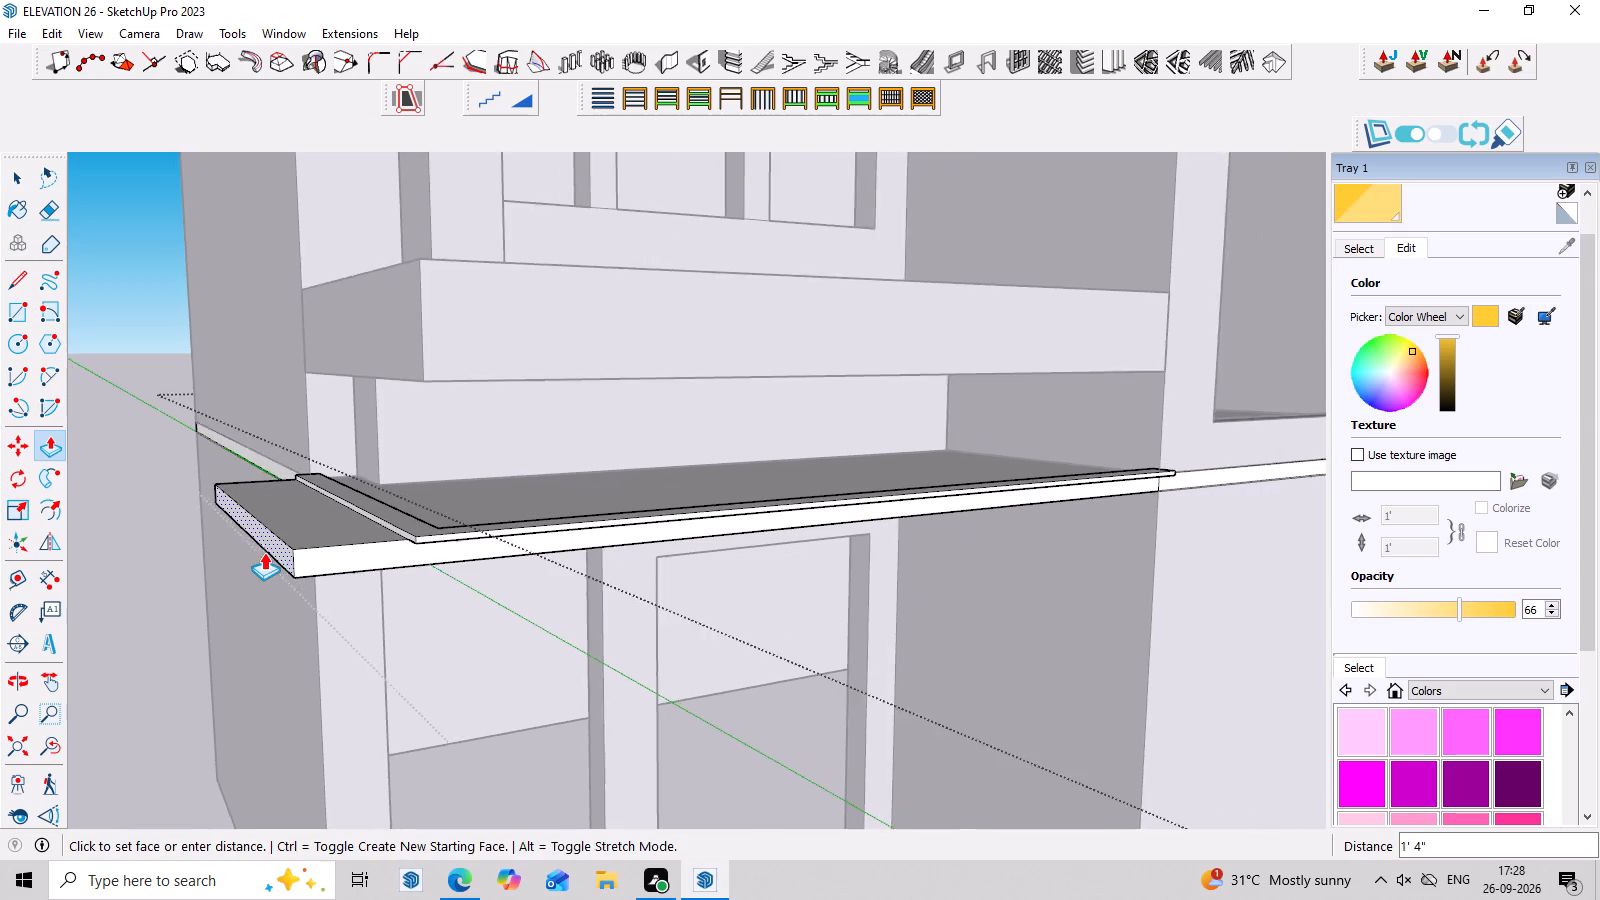
pyautogui.moveTo(264, 552); pyautogui.dragTo(189, 504, button='middle')
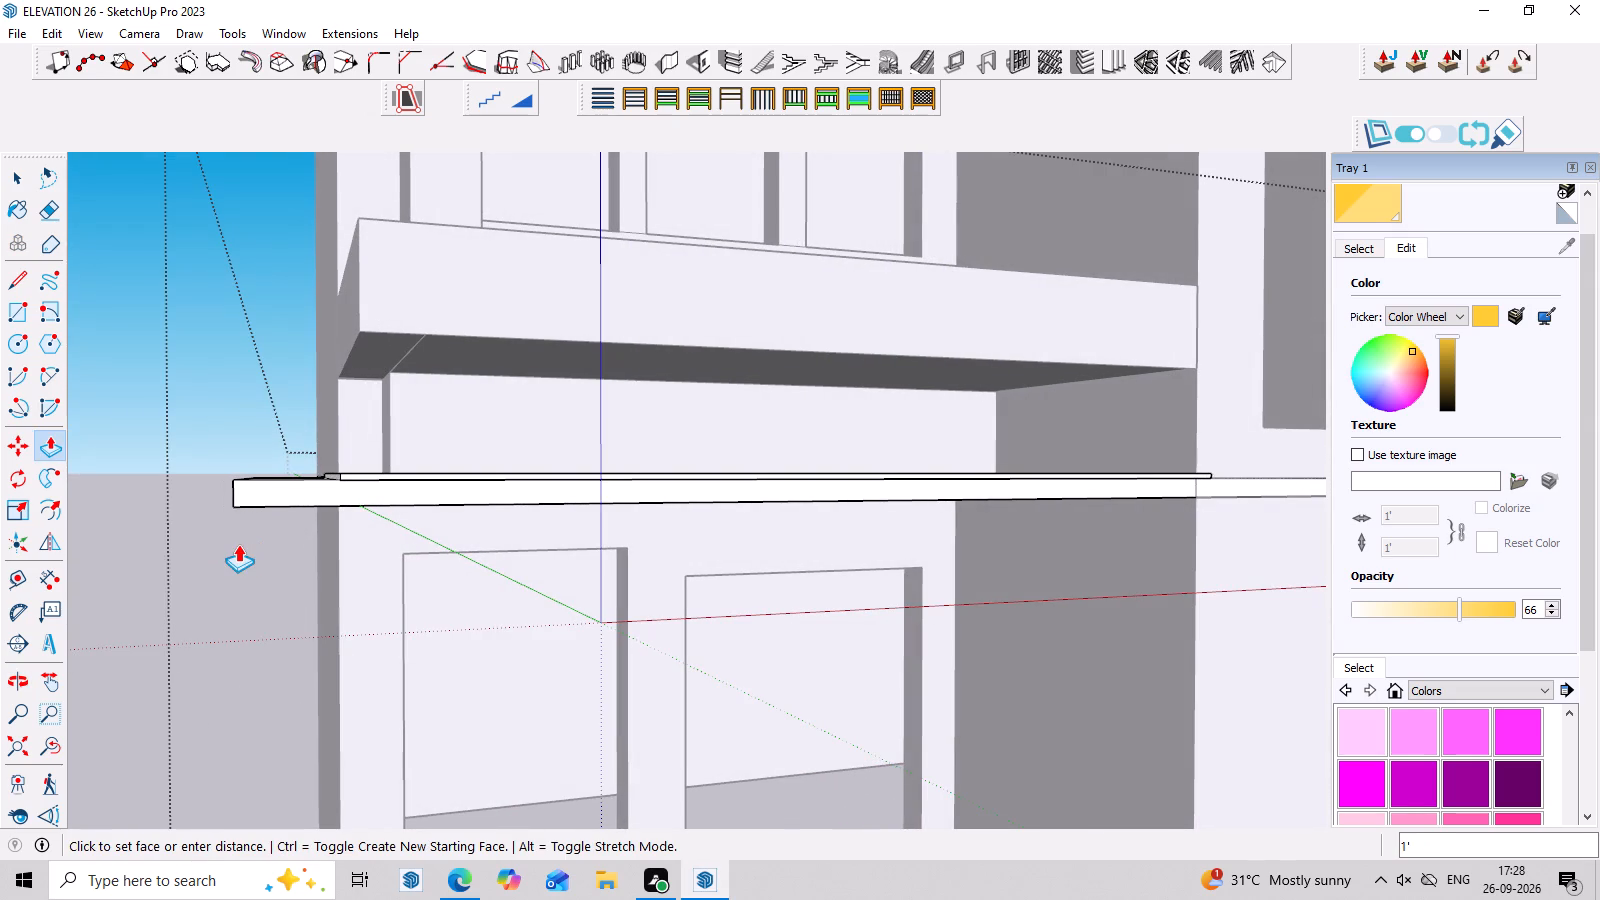
pyautogui.click(230, 547)
# Pull the band's front face below the balcony forward about 4", and about 5" further.
pyautogui.moveTo(298, 491); pyautogui.dragTo(299, 716, button='middle')
pyautogui.scroll(3, 329, 652)
pyautogui.moveTo(330, 652); pyautogui.dragTo(428, 615, button='middle')
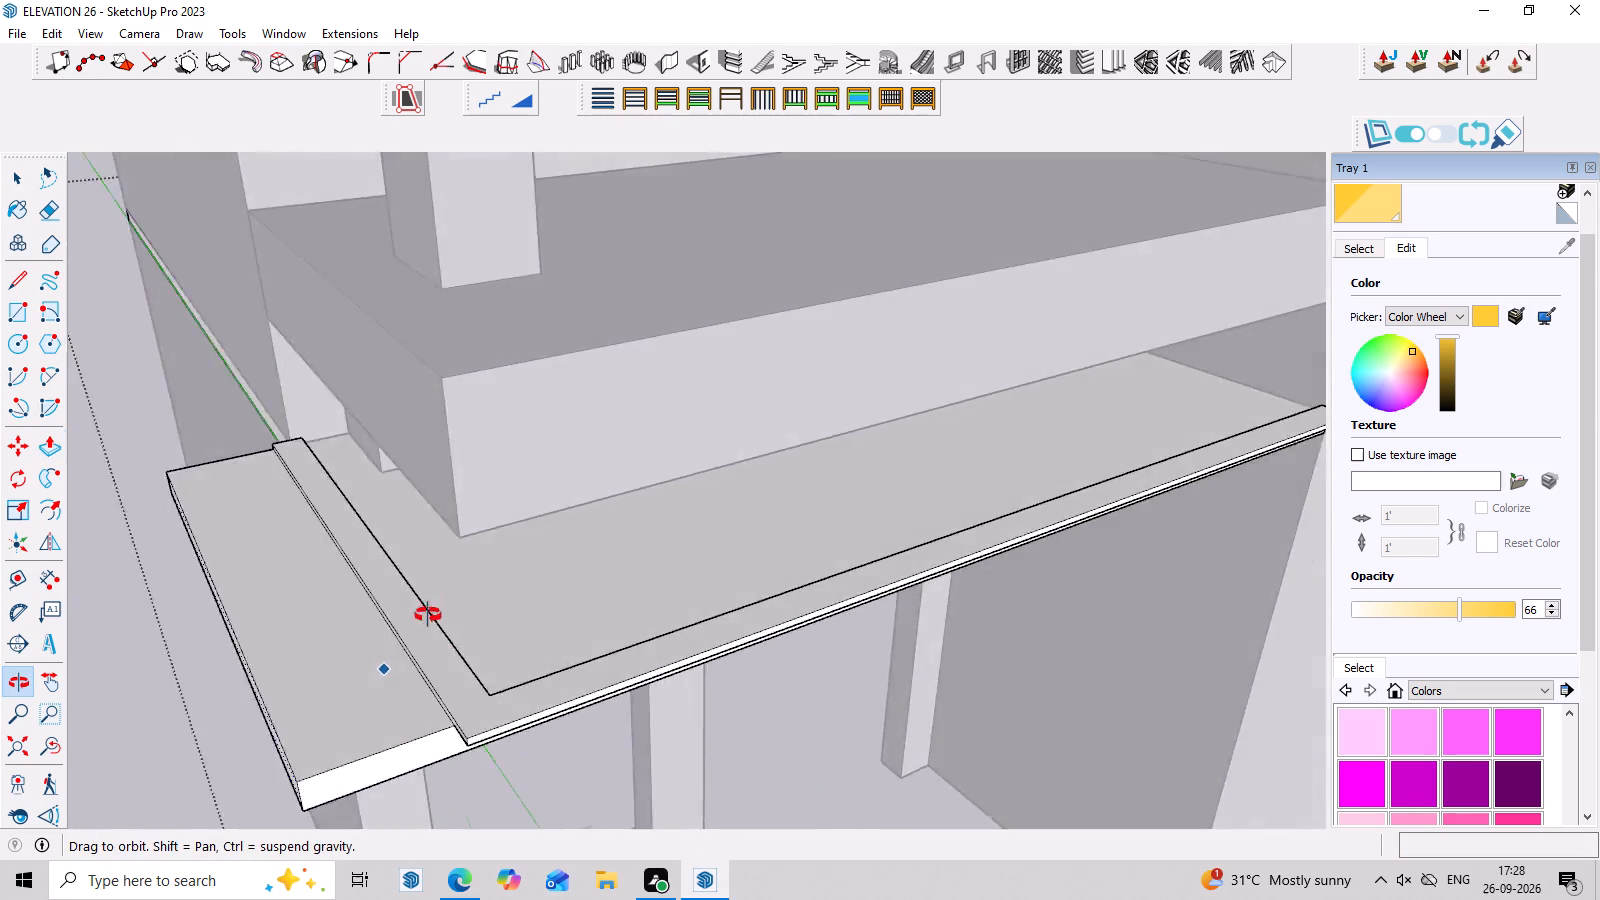
pyautogui.moveTo(428, 615); pyautogui.dragTo(571, 532, button='middle')
pyautogui.press('space')
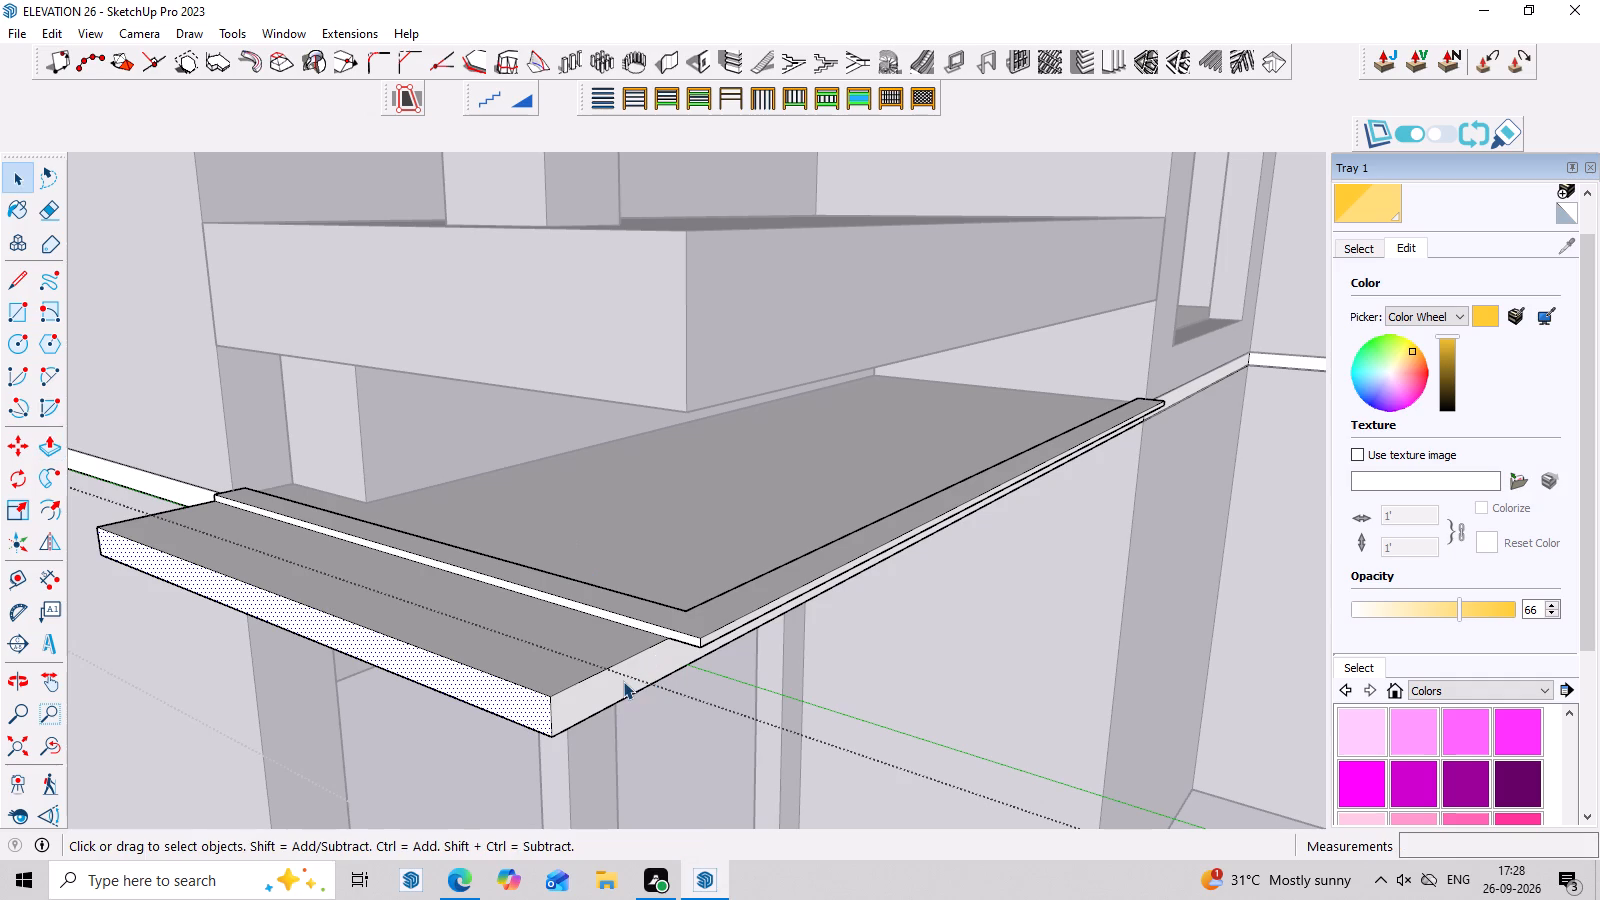
pyautogui.click(623, 681)
pyautogui.press('p')
pyautogui.click(619, 679)
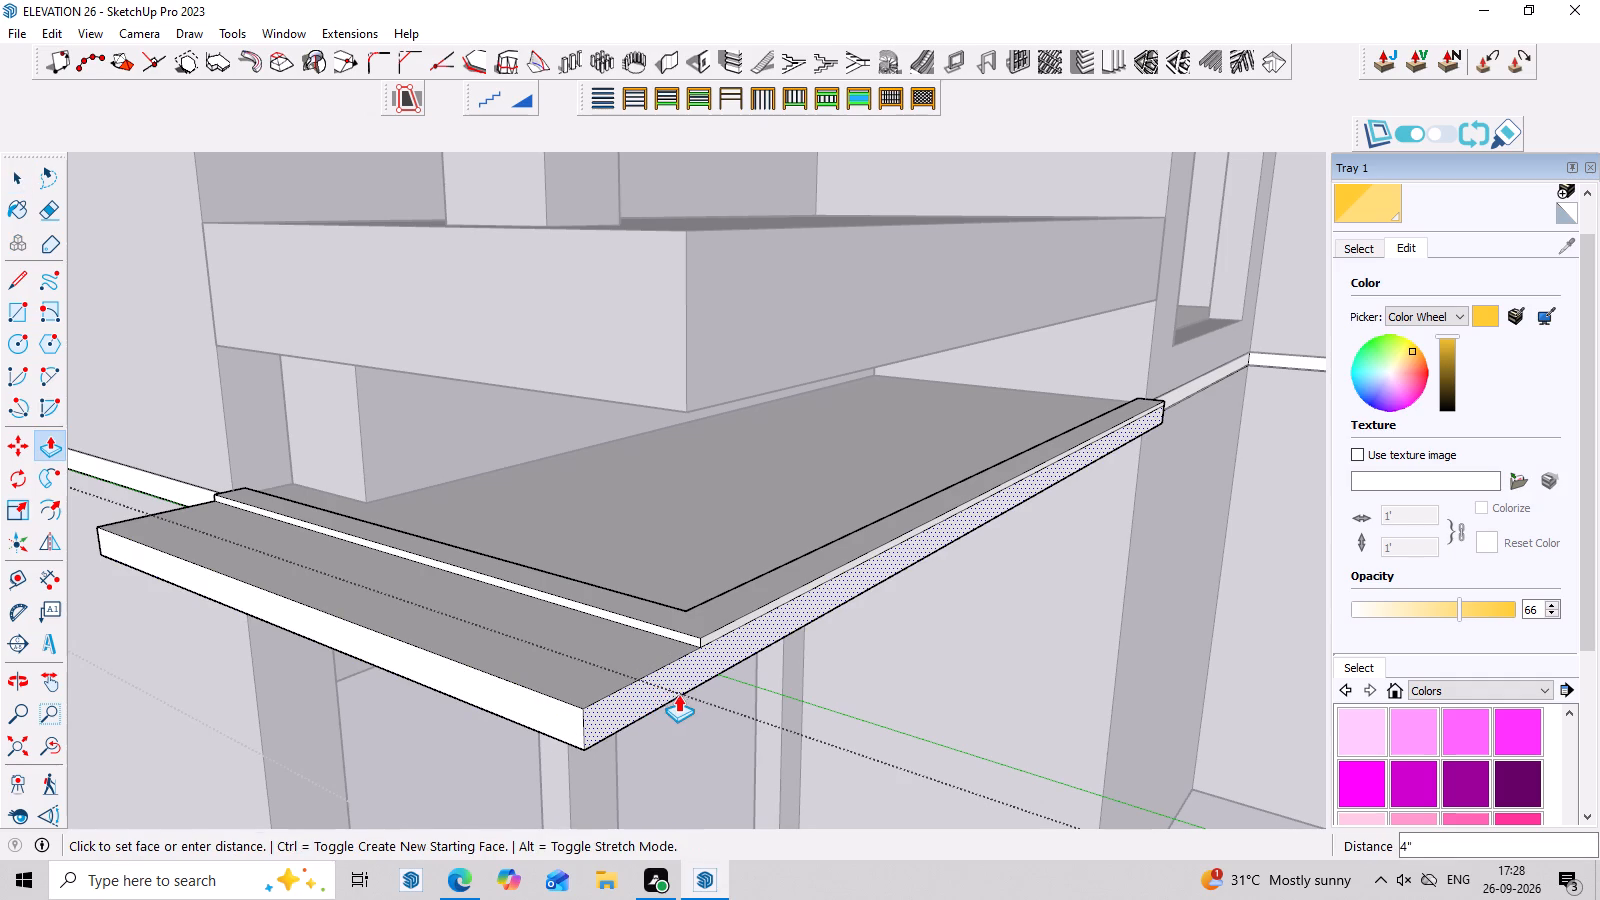
pyautogui.click(685, 697)
pyautogui.click(630, 707)
pyautogui.press('space')
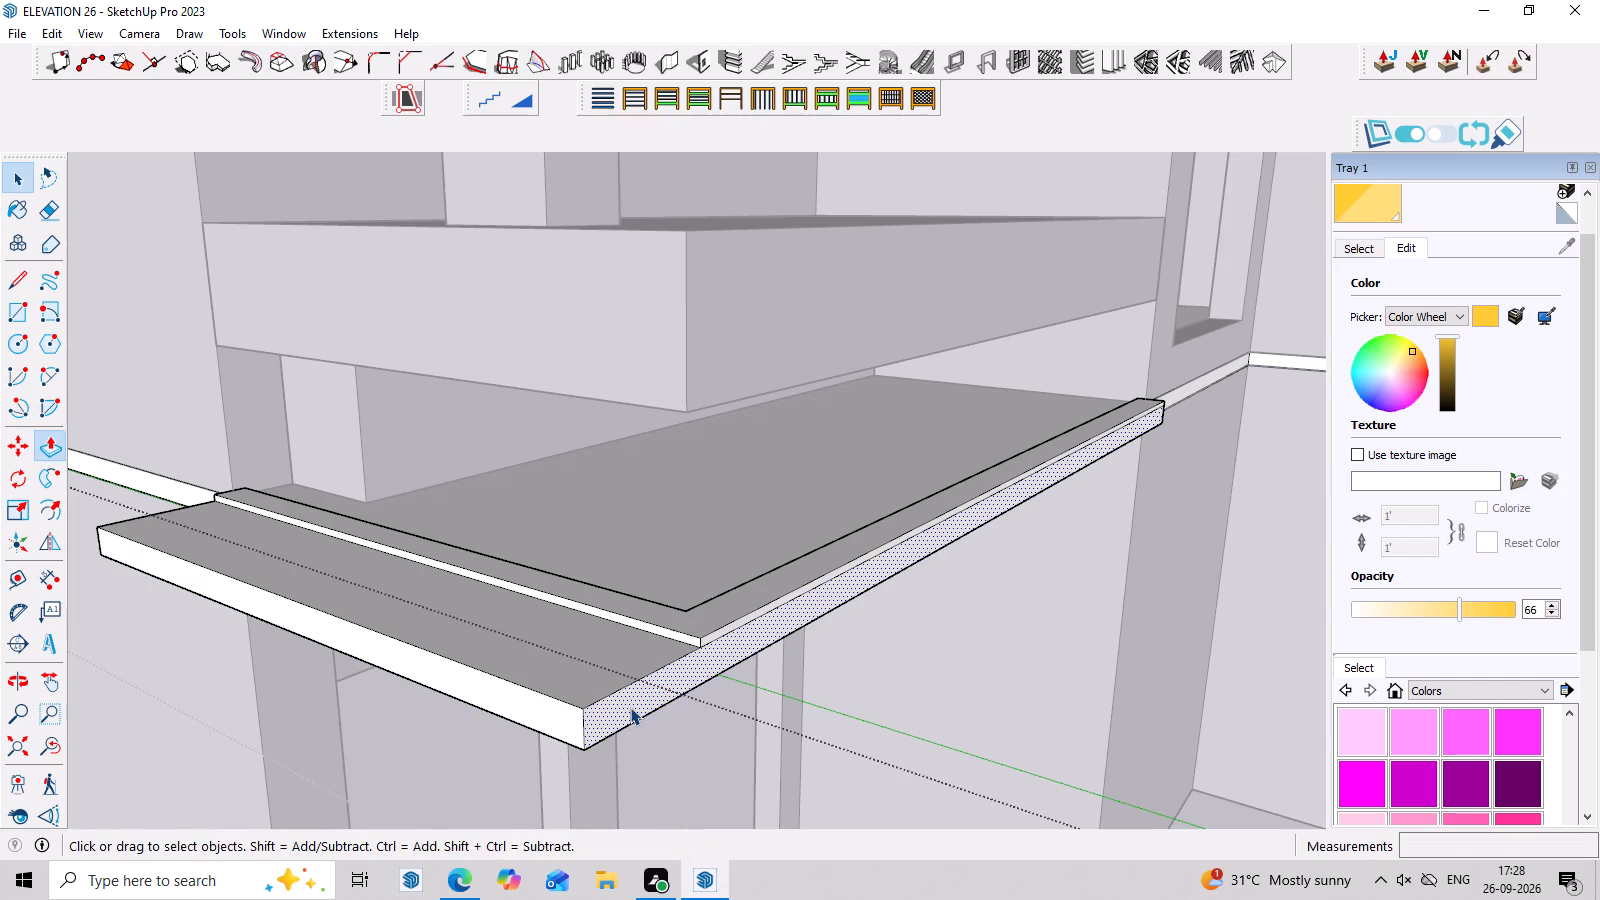
pyautogui.click(632, 707)
pyautogui.press('p')
pyautogui.click(667, 706)
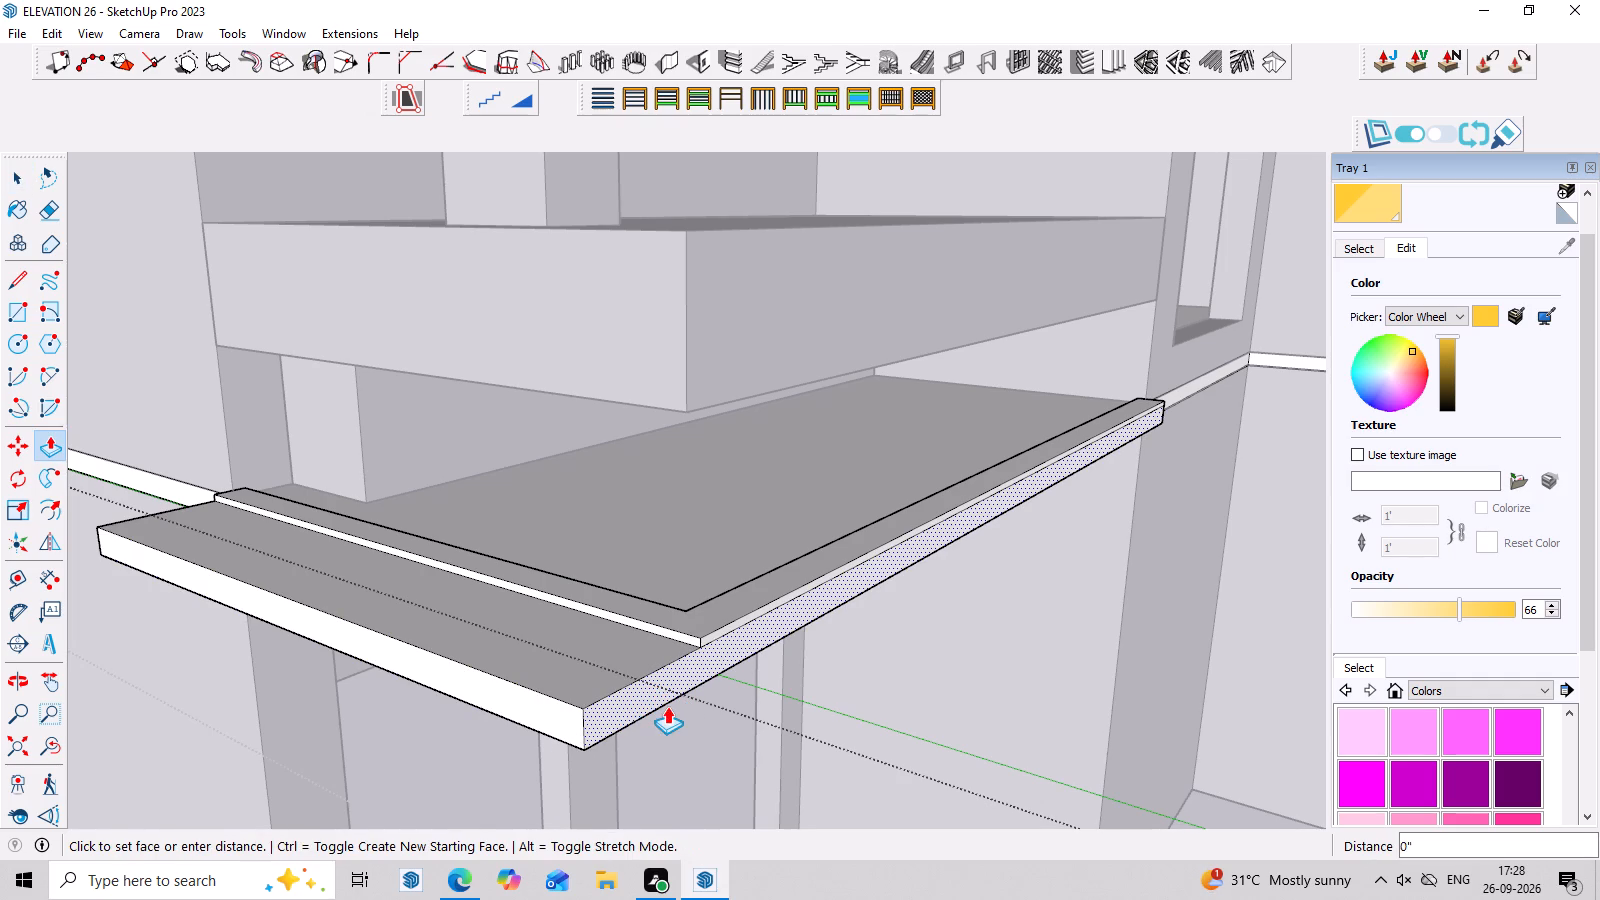
pyautogui.click(707, 715)
pyautogui.moveTo(726, 622); pyautogui.dragTo(740, 665, button='middle')
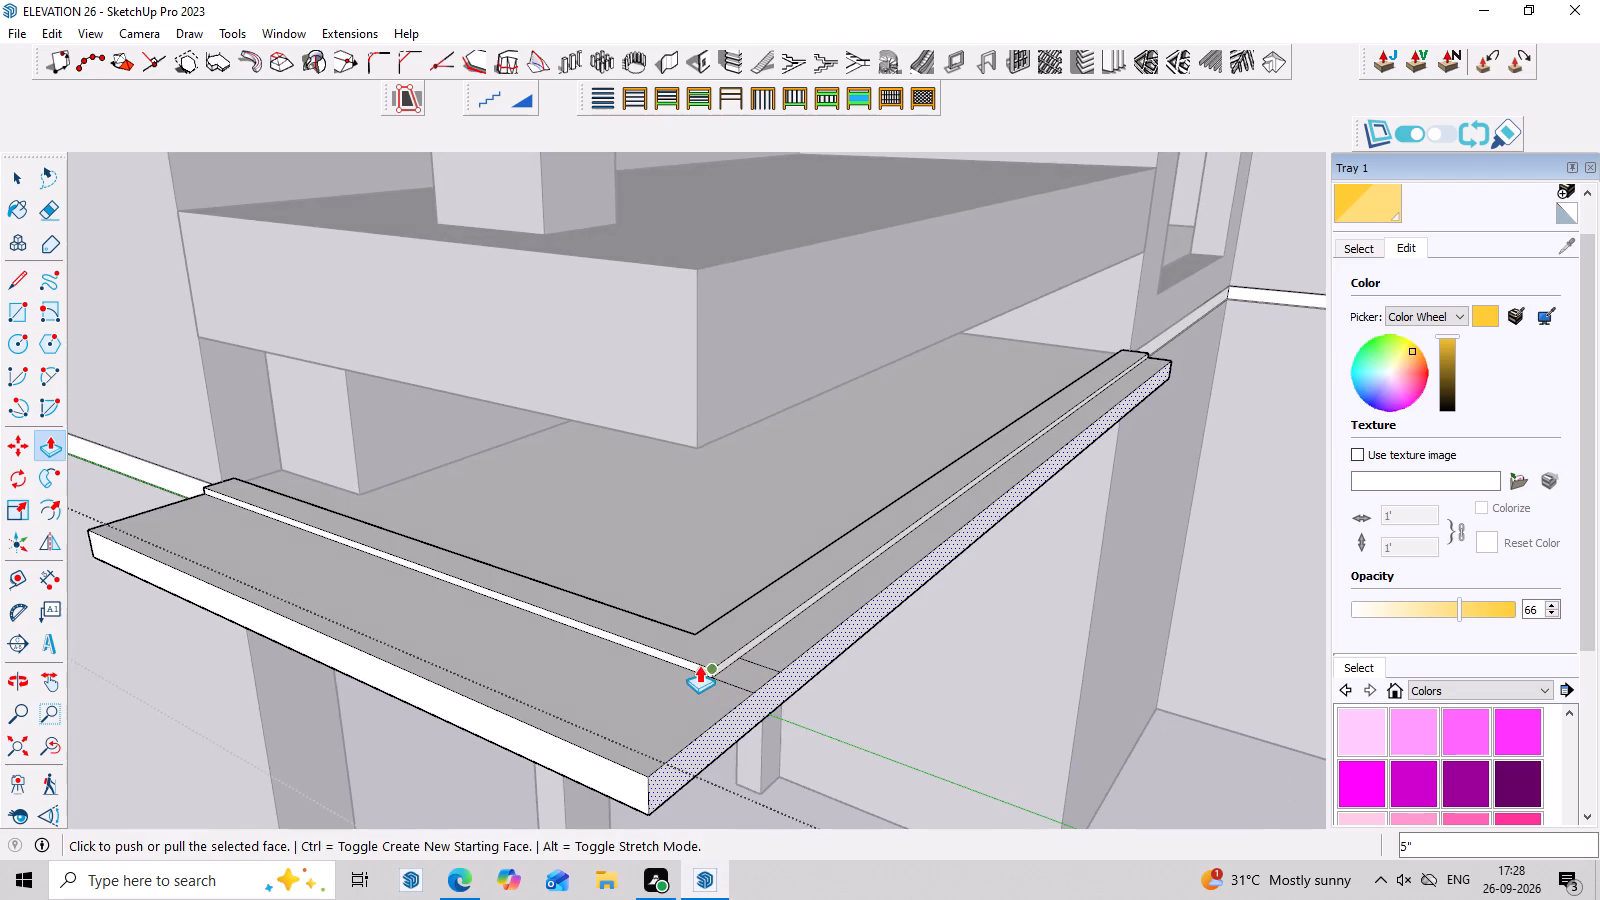
# Pull the upper lip's side face outward about 1' 5", and about 3" further past the band.
pyautogui.scroll(2, 698, 665)
pyautogui.press('space')
pyautogui.click(695, 670)
pyautogui.scroll(1, 695, 668)
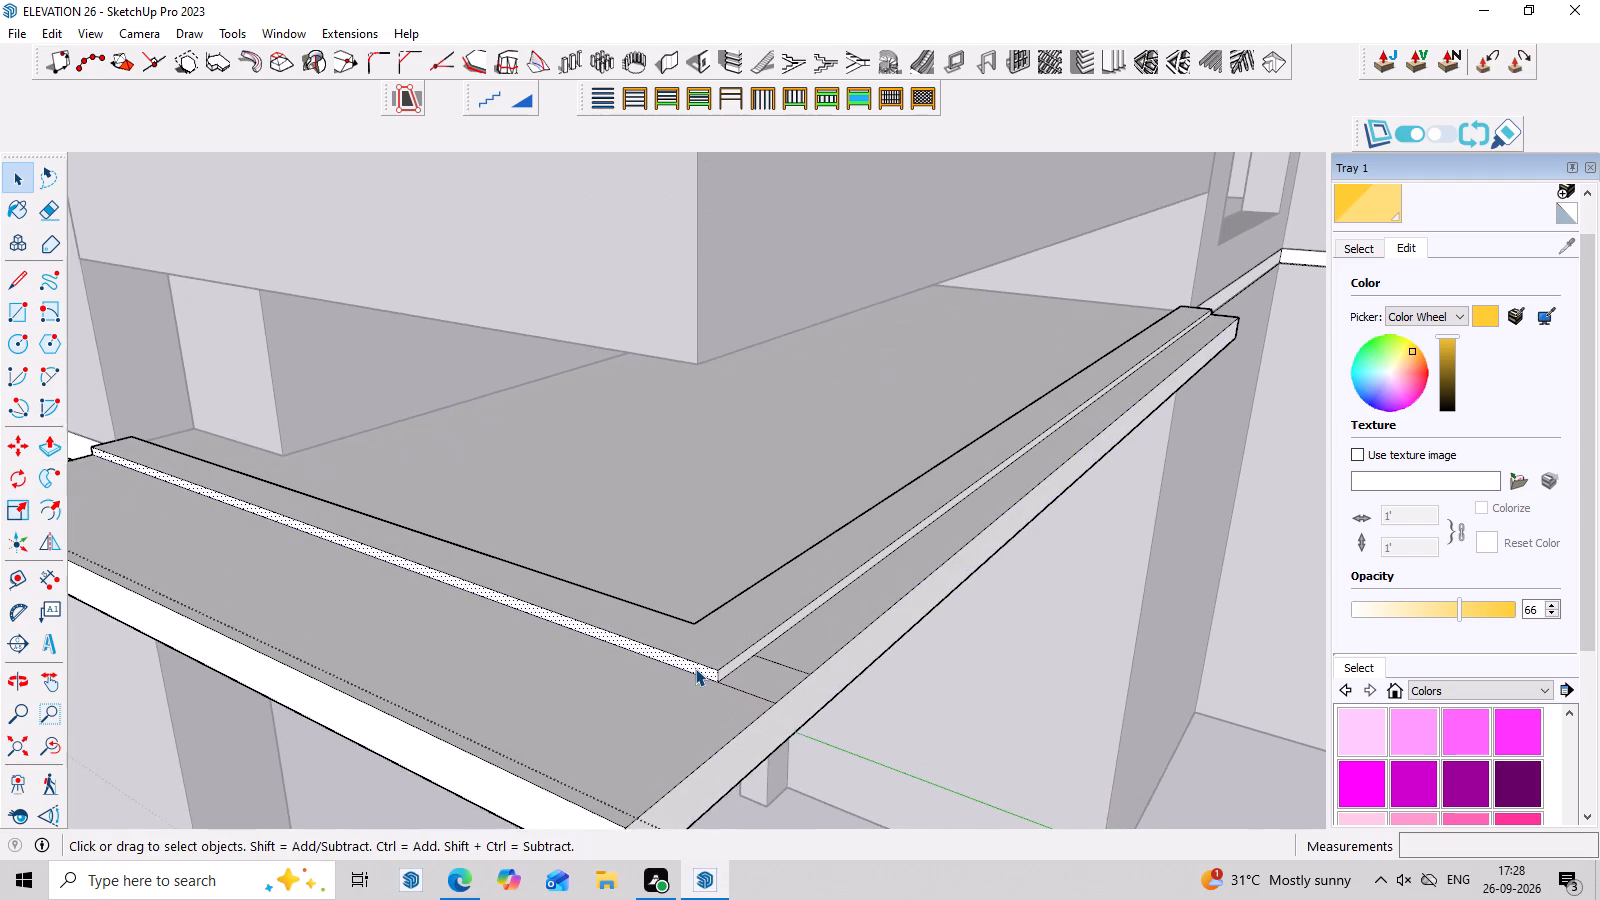
pyautogui.scroll(2, 695, 668)
pyautogui.press('p')
pyautogui.click(695, 668)
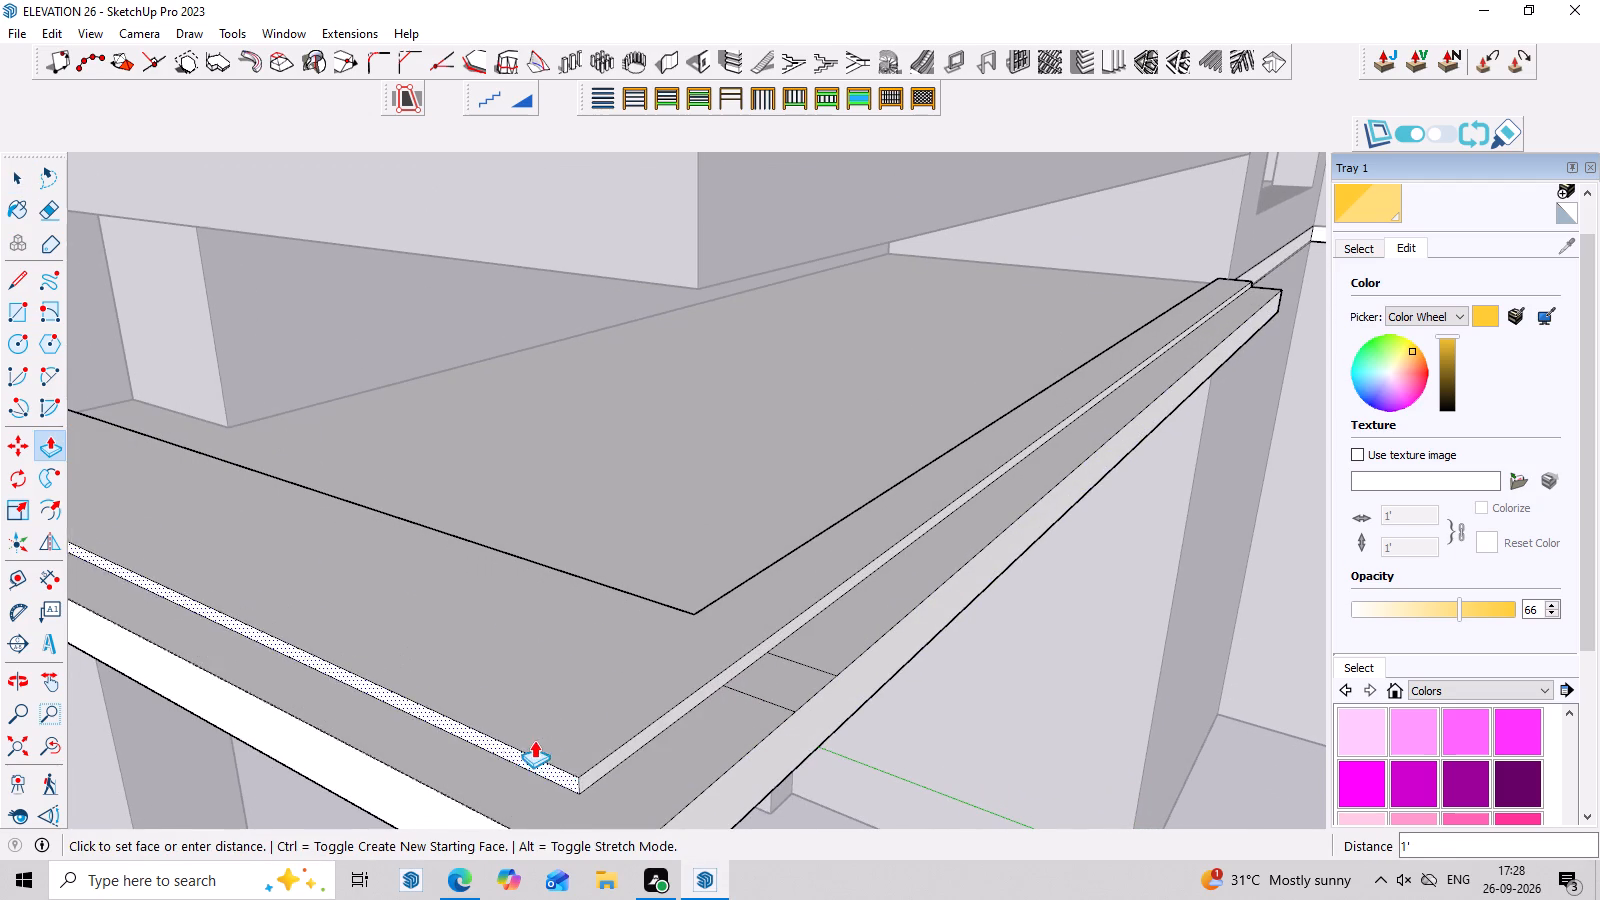
pyautogui.scroll(-3, 534, 740)
pyautogui.click(454, 774)
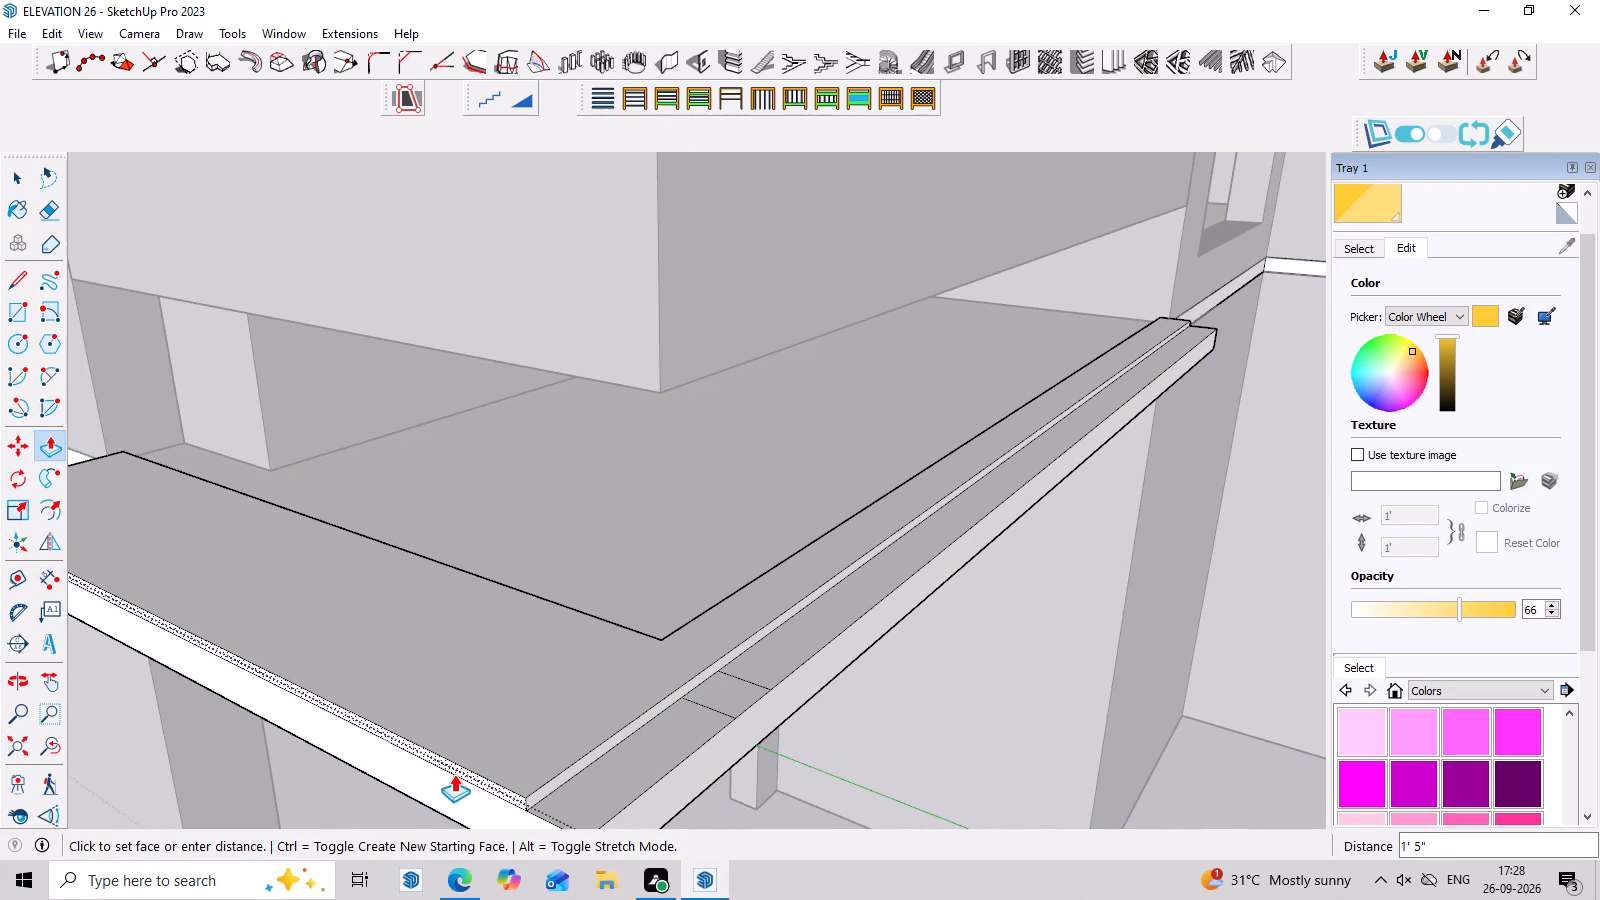
pyautogui.scroll(3, 478, 776)
pyautogui.moveTo(478, 776); pyautogui.dragTo(501, 638, button='middle')
pyautogui.scroll(2, 529, 601)
pyautogui.click(560, 580)
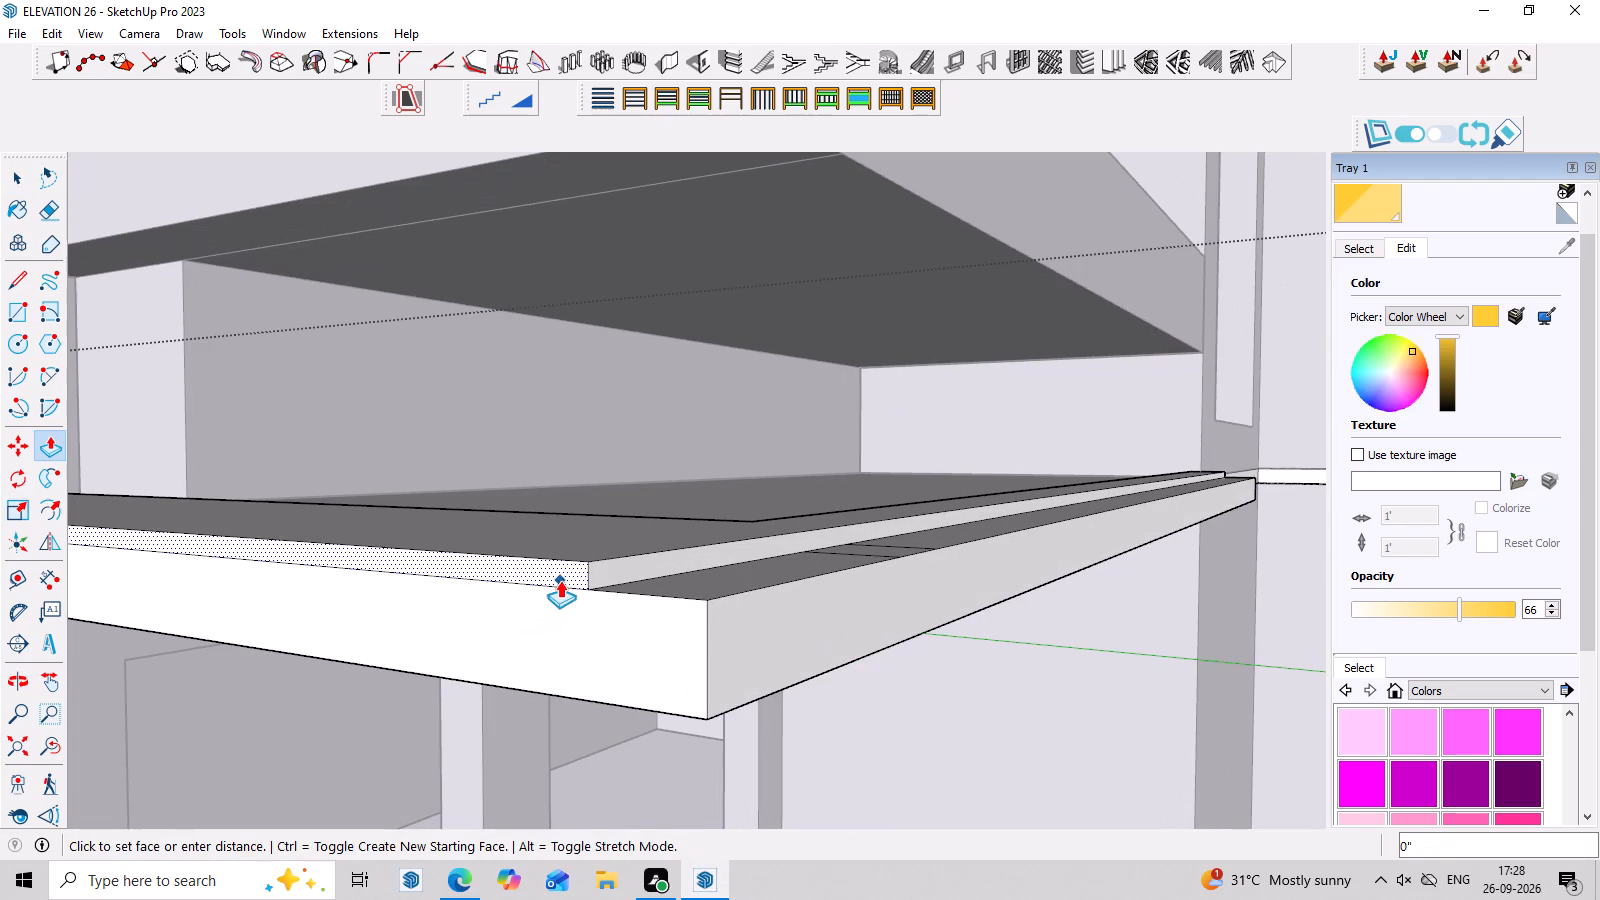
pyautogui.click(506, 597)
# Pull the upper lip's front face forward about 8" past the band, and close the band group.
pyautogui.moveTo(817, 602); pyautogui.dragTo(805, 706, button='middle')
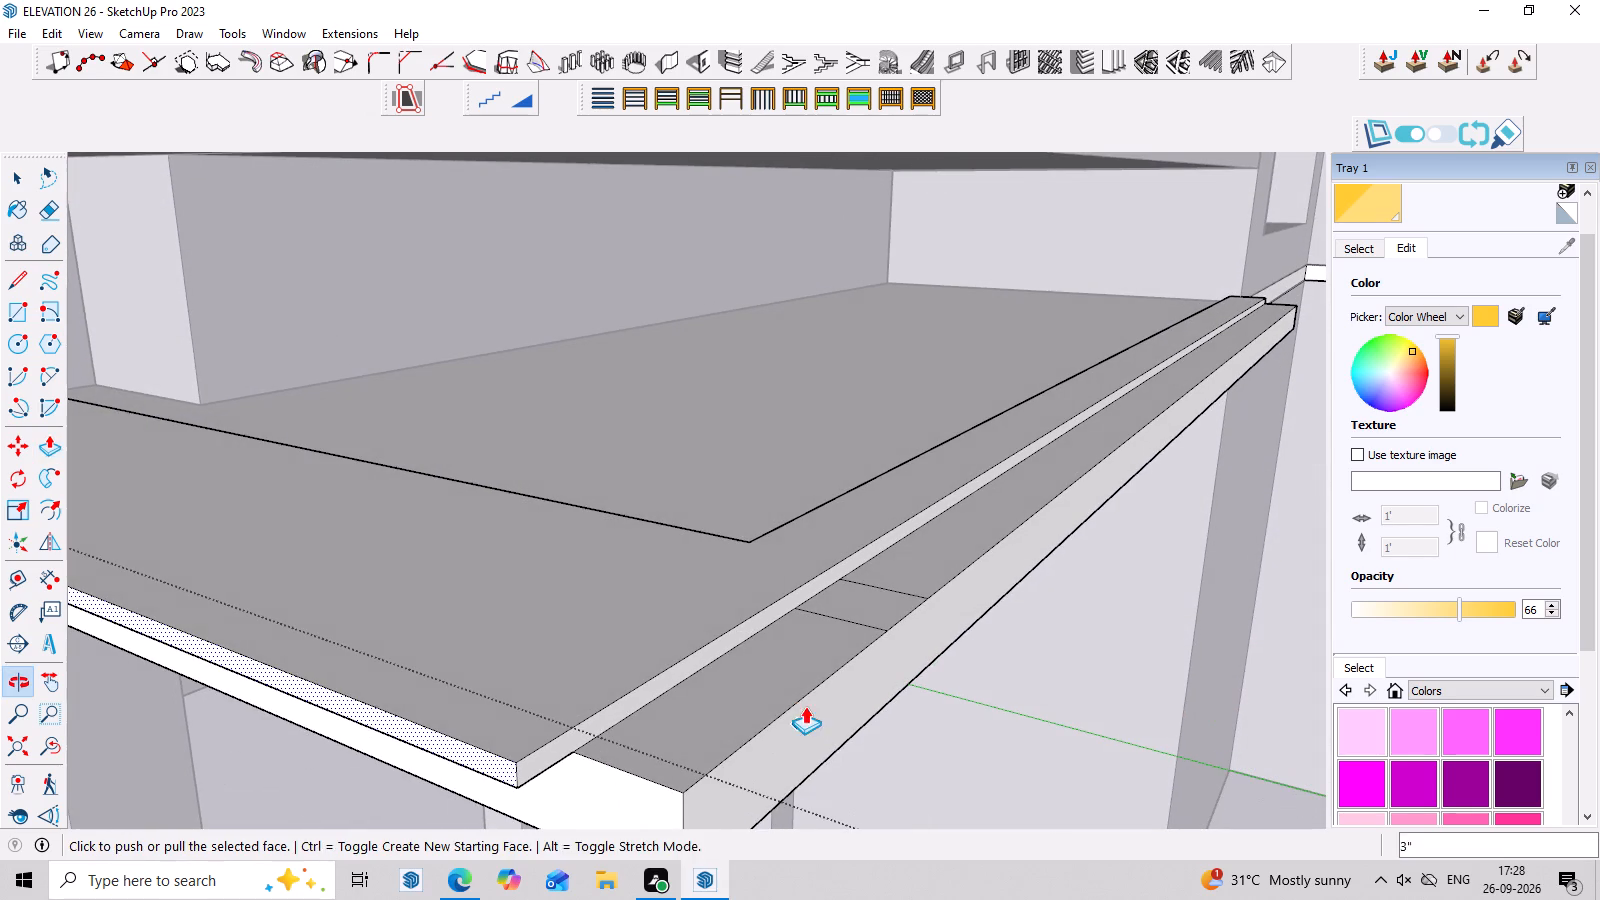
pyautogui.press('space')
pyautogui.click(677, 675)
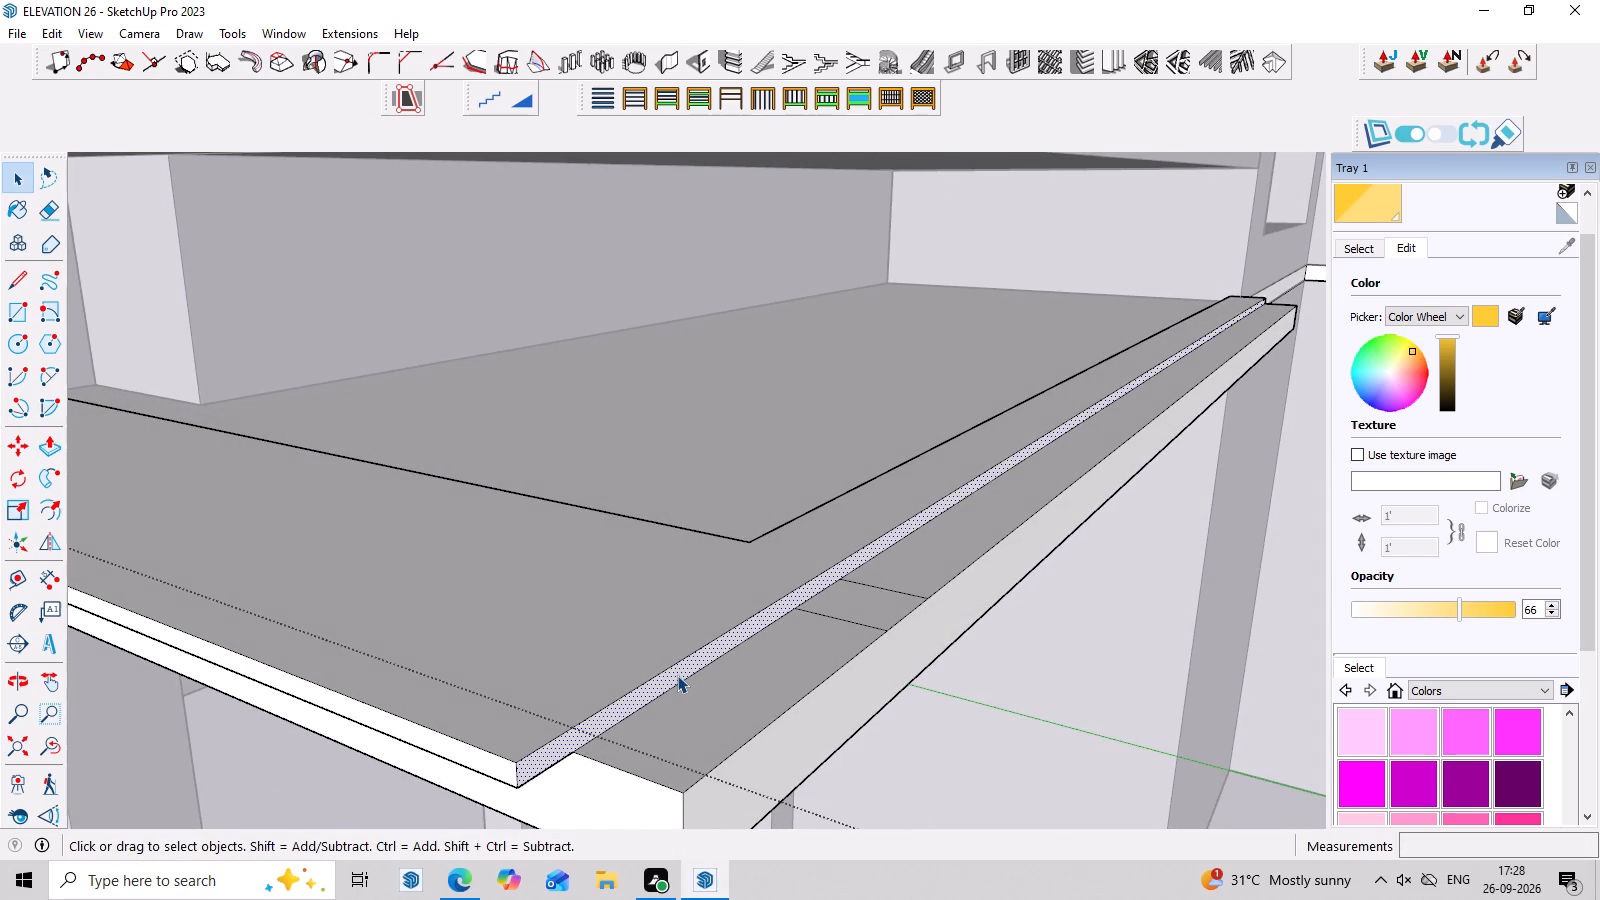
pyautogui.press('p')
pyautogui.click(677, 675)
pyautogui.moveTo(938, 741); pyautogui.dragTo(908, 691, button='middle')
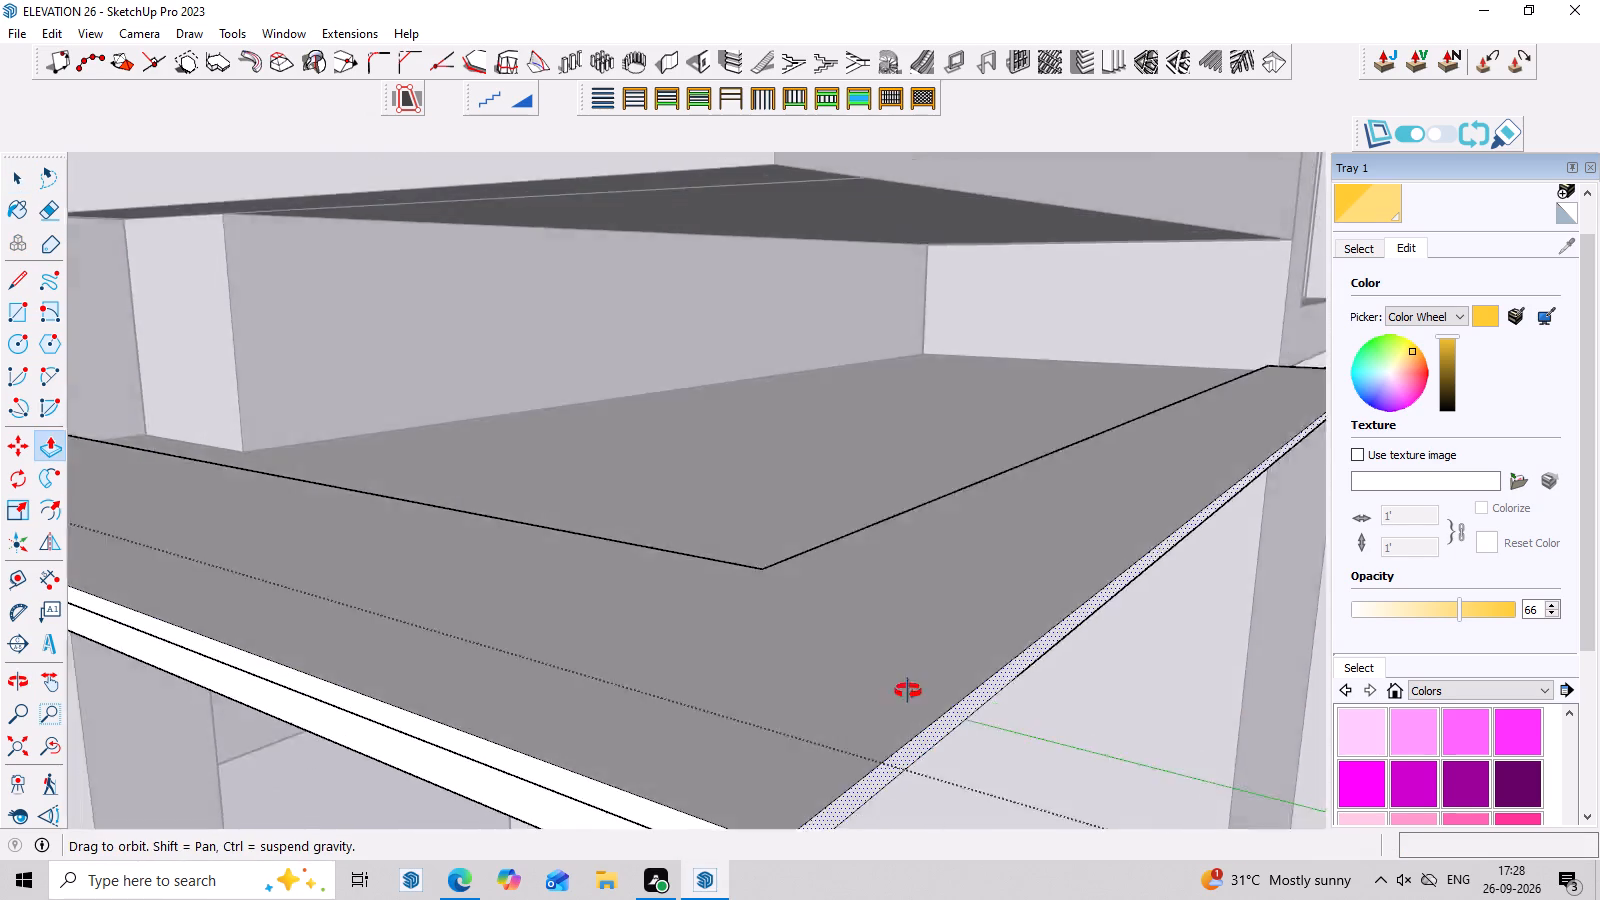
pyautogui.moveTo(908, 691); pyautogui.dragTo(782, 434, button='middle')
pyautogui.click(803, 597)
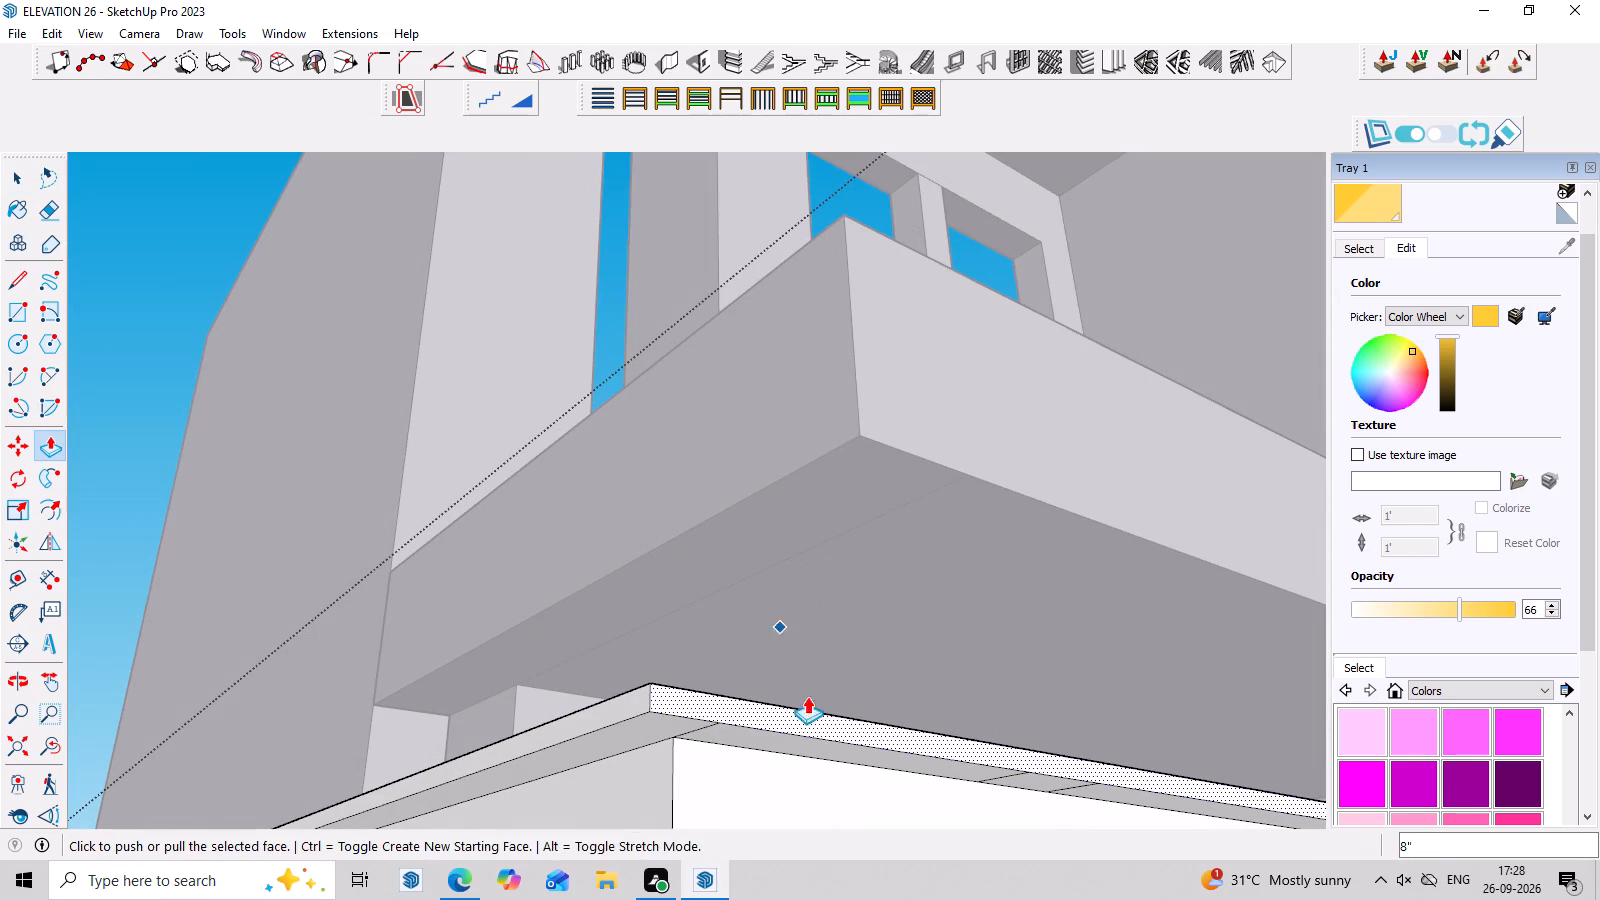
pyautogui.moveTo(838, 742); pyautogui.dragTo(734, 614, button='middle')
pyautogui.scroll(-11, 499, 500)
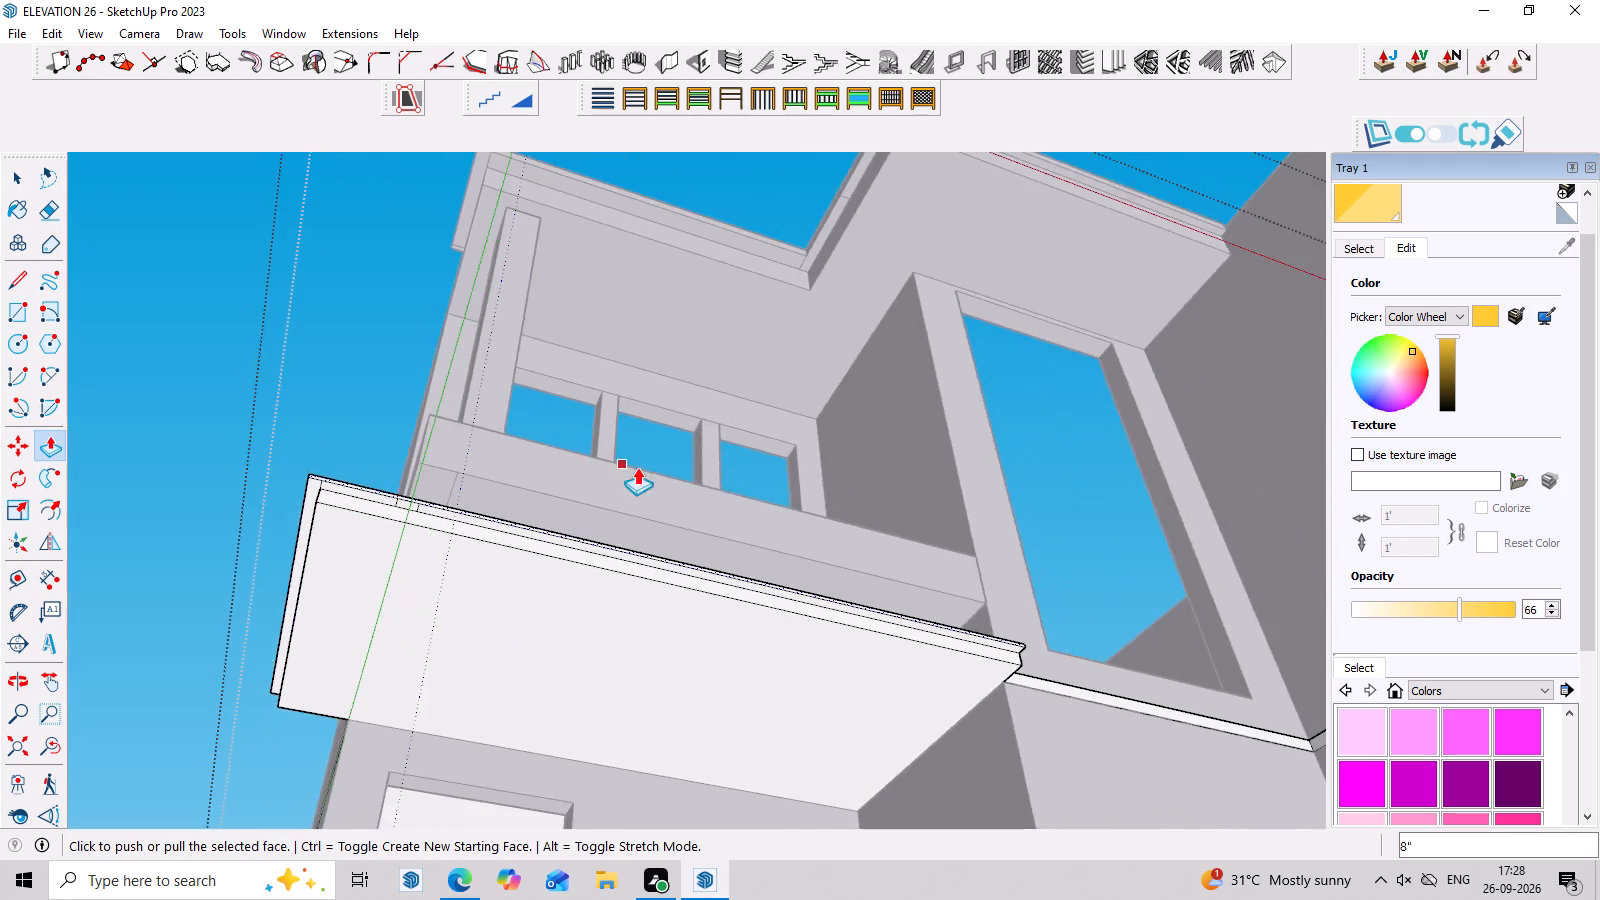
pyautogui.moveTo(637, 467); pyautogui.dragTo(569, 769, button='middle')
pyautogui.scroll(-4, 612, 642)
pyautogui.moveTo(711, 672); pyautogui.dragTo(713, 731, button='middle')
pyautogui.scroll(-8, 714, 578)
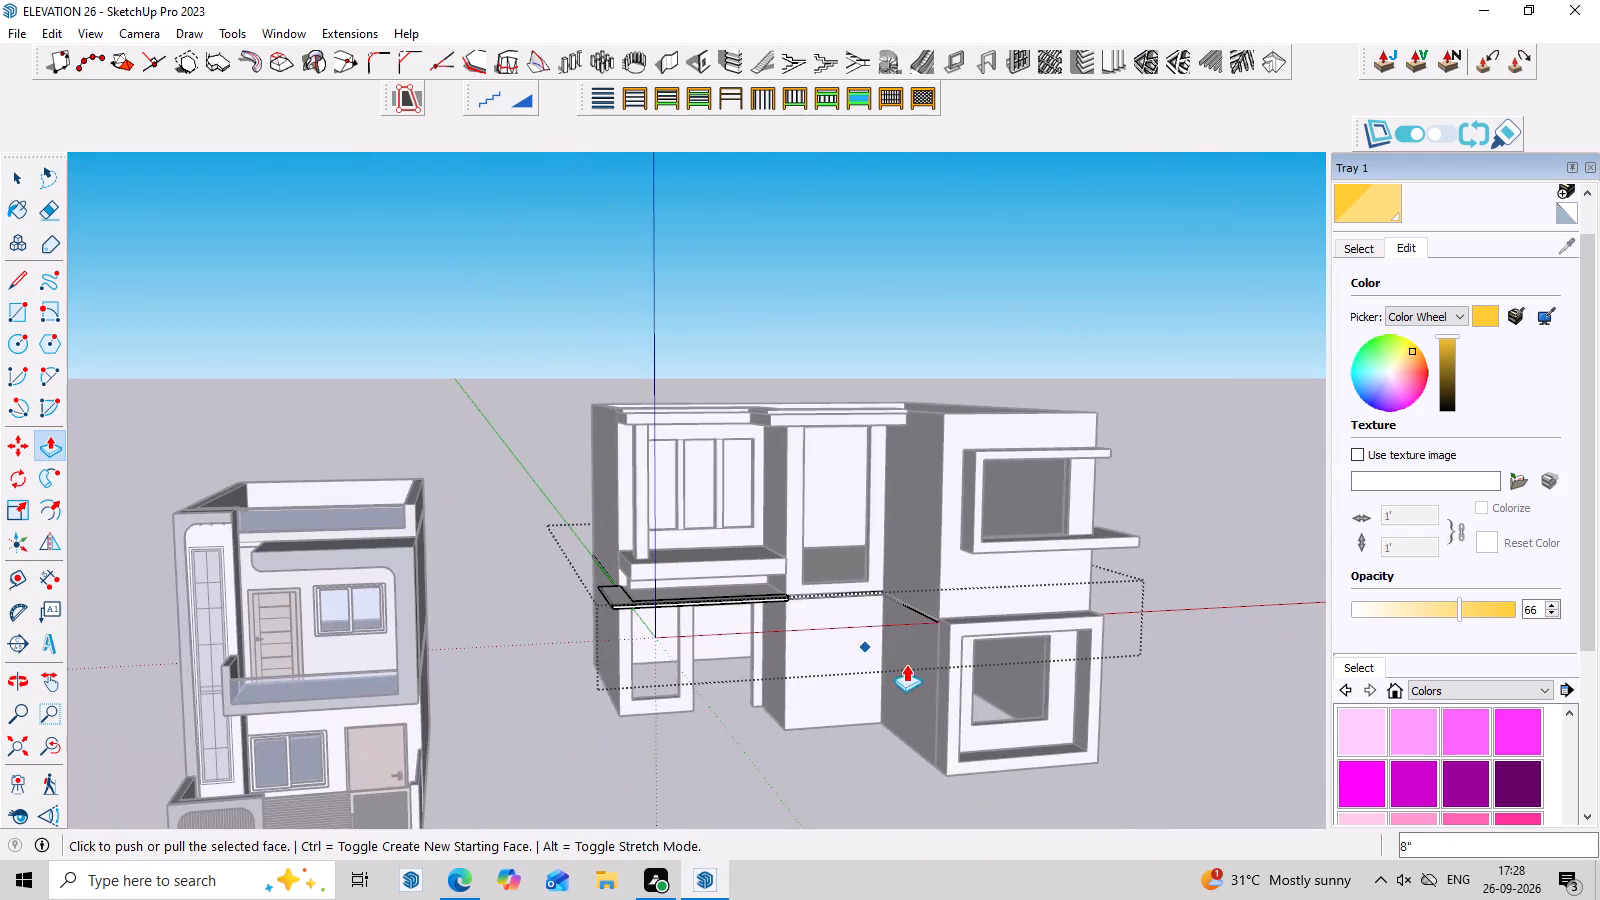
pyautogui.moveTo(913, 665); pyautogui.dragTo(798, 540, button='middle')
pyautogui.press('space')
pyautogui.click(1259, 465)
# Examine the front facade with the extended floor band from several distances and angles.
pyautogui.scroll(3, 852, 868)
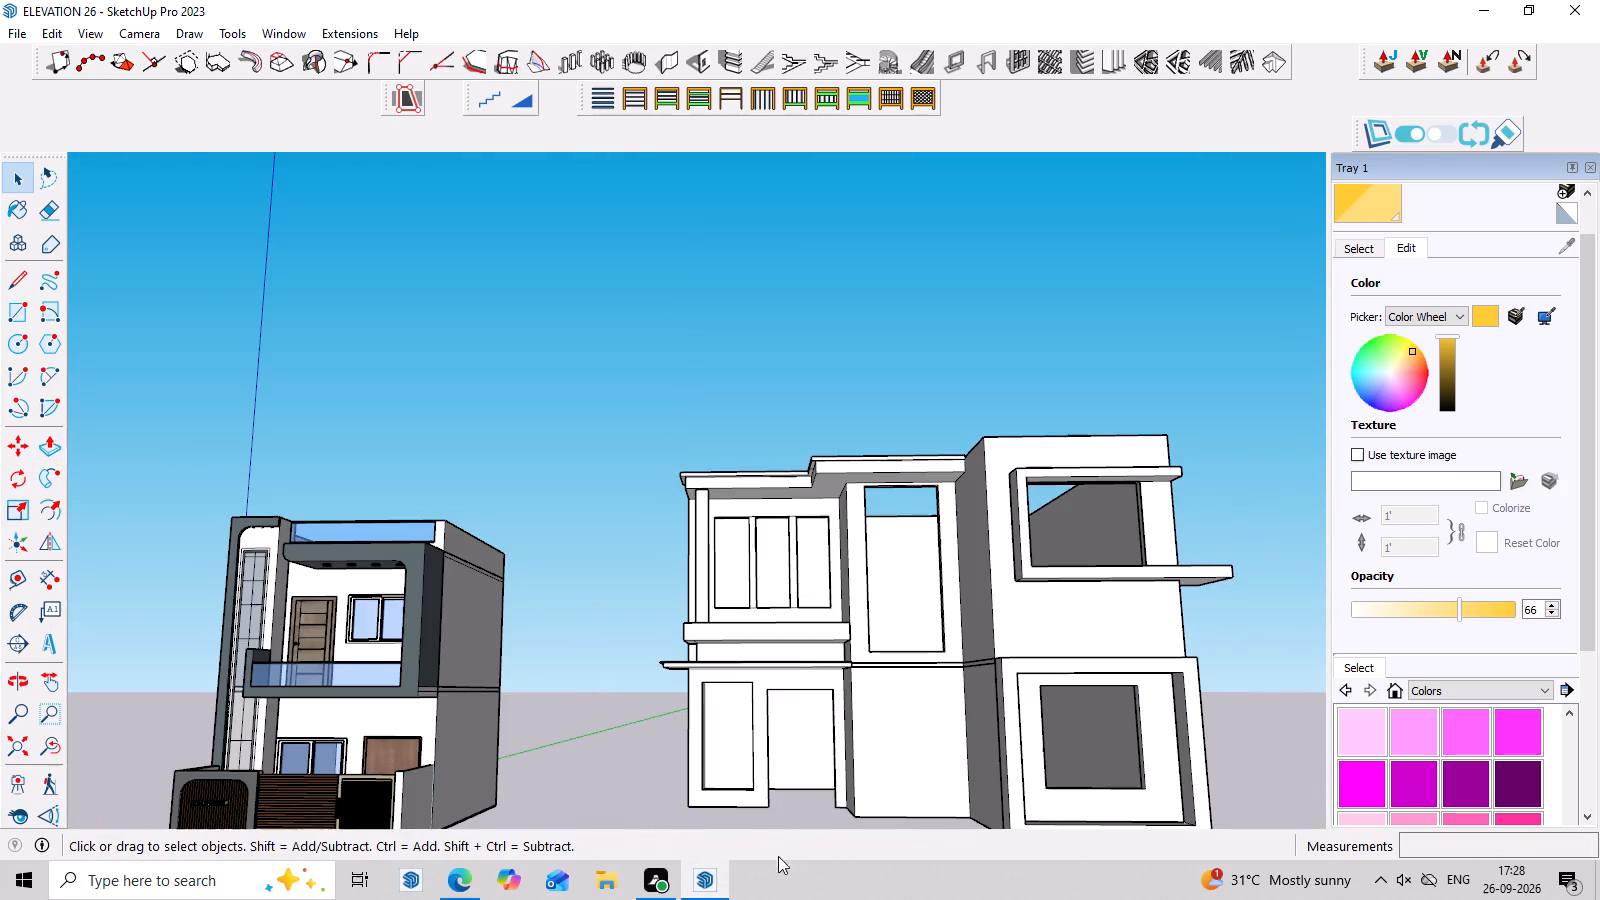
pyautogui.scroll(6, 760, 758)
pyautogui.moveTo(775, 700); pyautogui.dragTo(777, 732, button='middle')
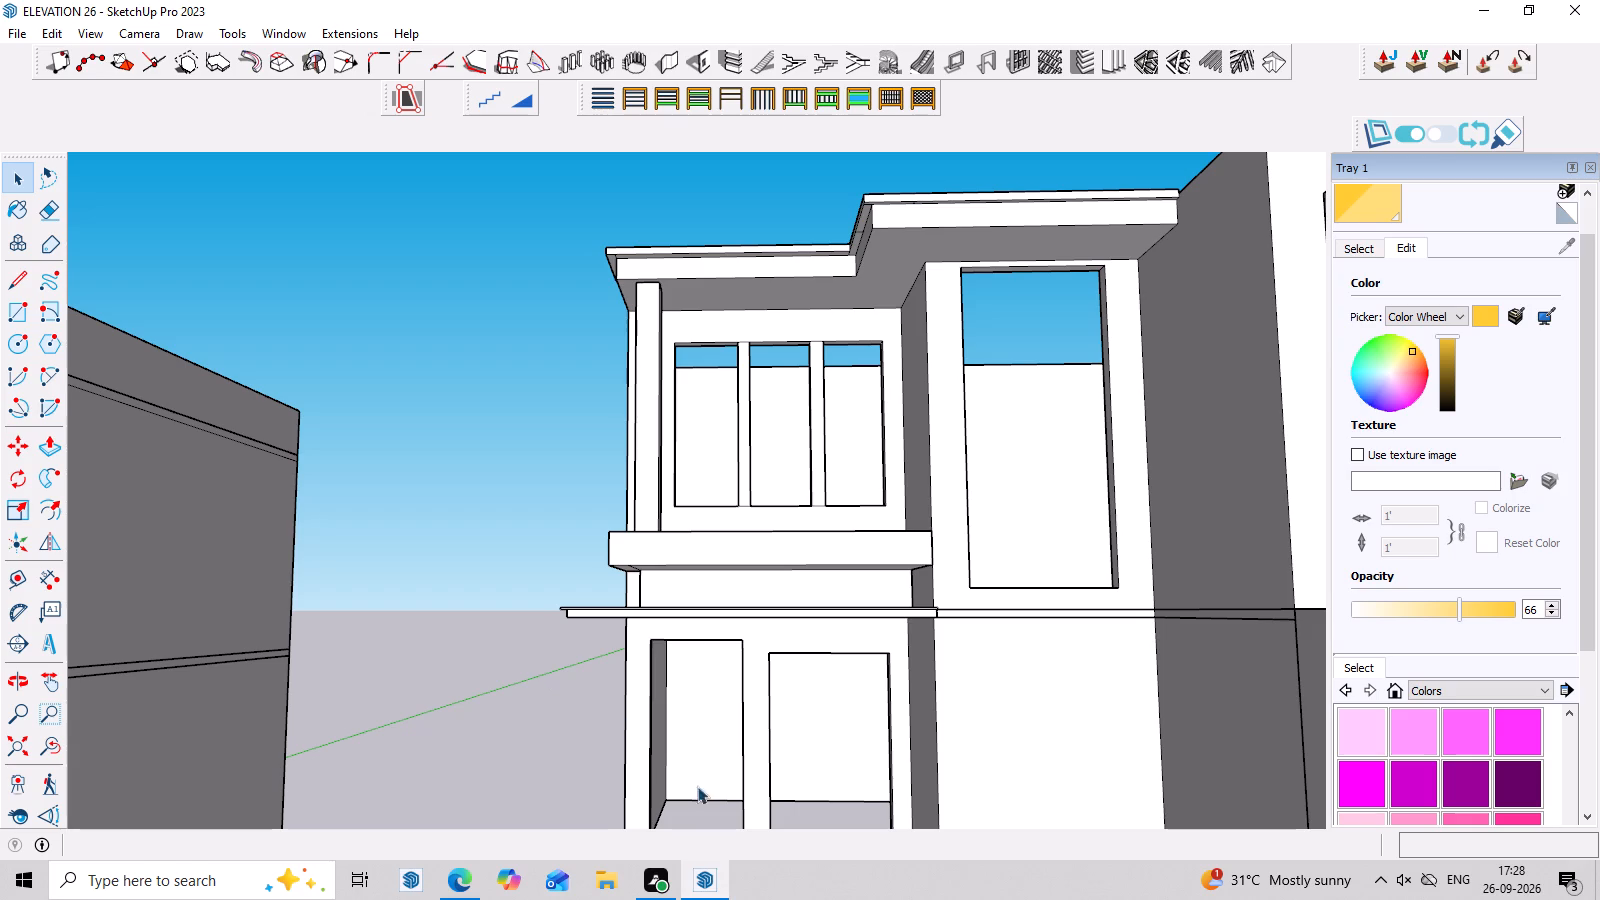
pyautogui.scroll(-8, 693, 738)
pyautogui.moveTo(888, 653); pyautogui.dragTo(919, 722, button='middle')
pyautogui.scroll(7, 739, 740)
pyautogui.moveTo(935, 686); pyautogui.dragTo(959, 639, button='middle')
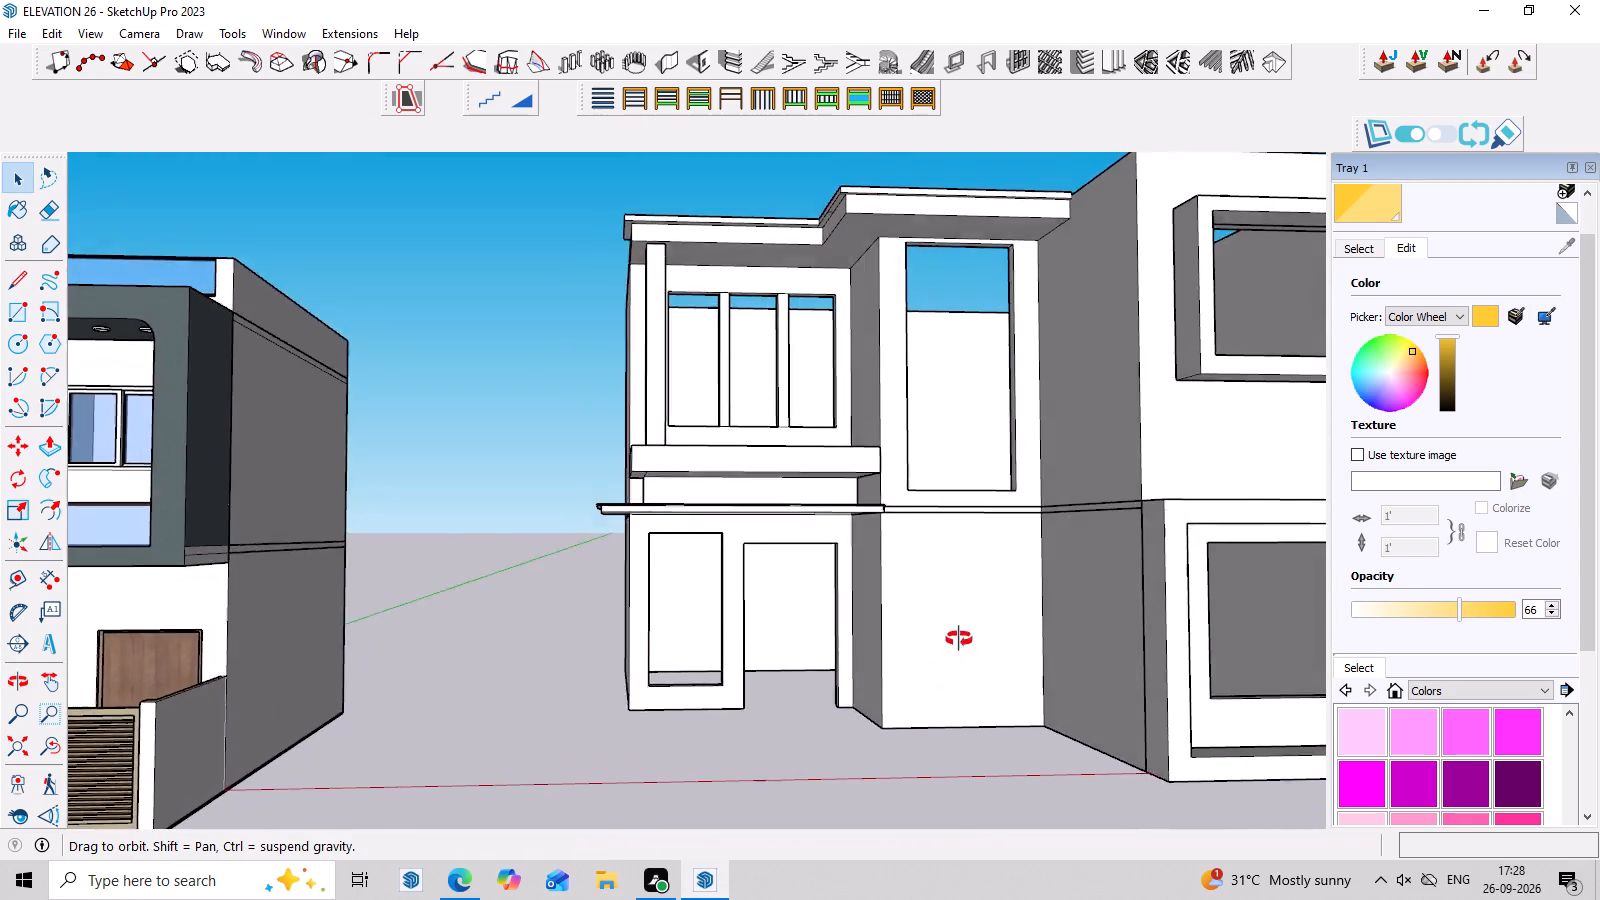
# Examine the house model from the front, below, far away and the outer side wall.
pyautogui.moveTo(959, 639); pyautogui.dragTo(877, 550, button='middle')
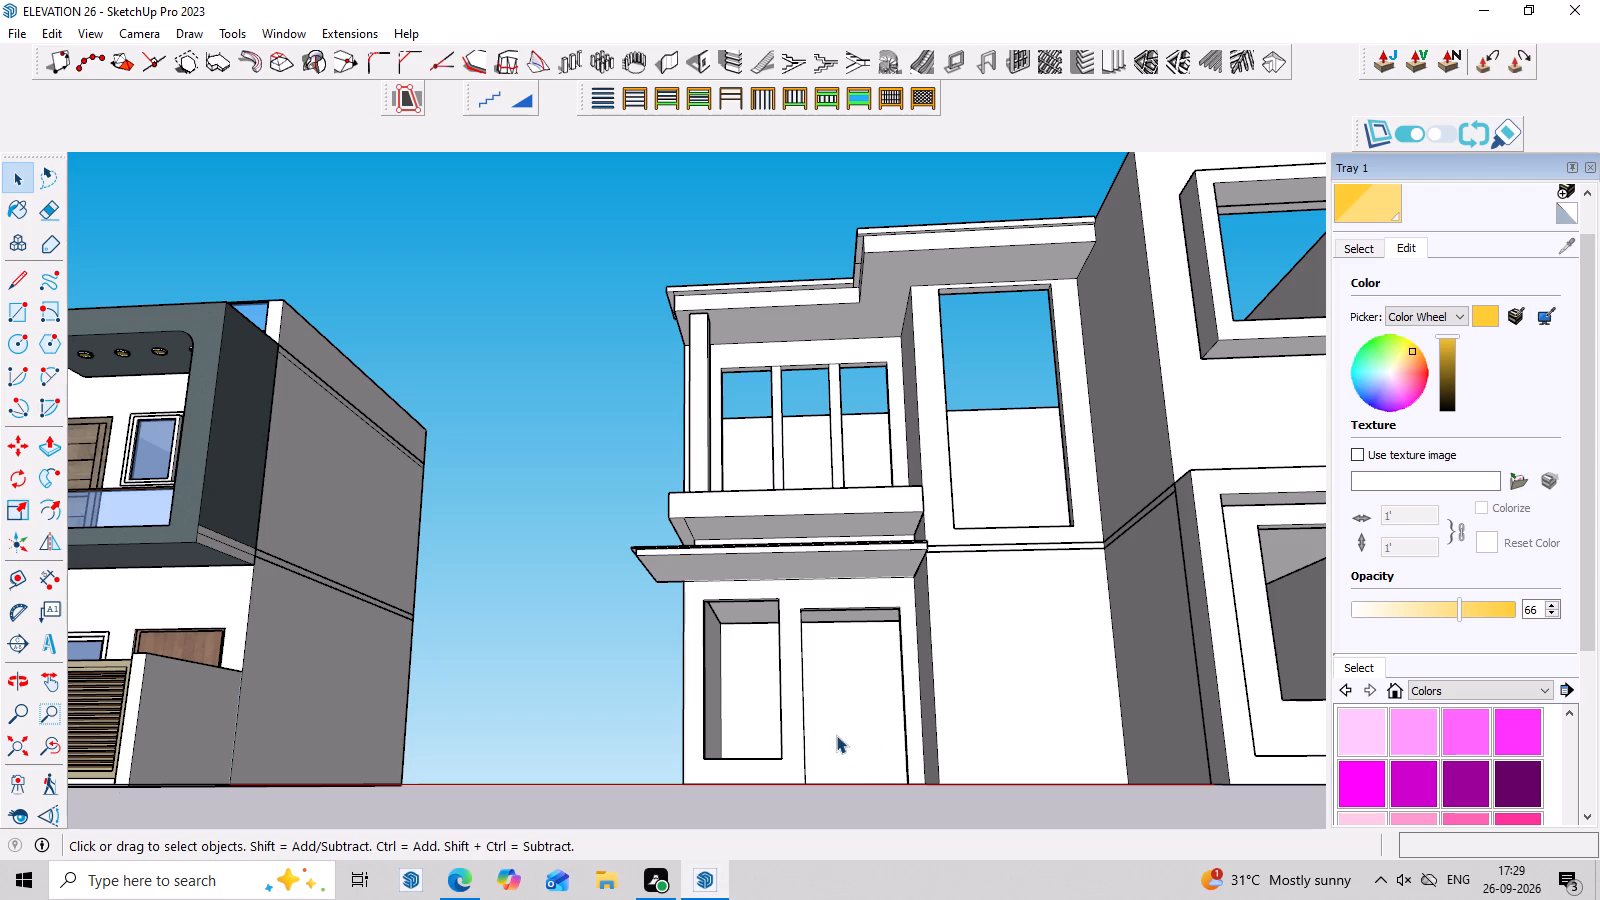
pyautogui.scroll(-7, 583, 598)
pyautogui.moveTo(697, 643); pyautogui.dragTo(708, 846, button='middle')
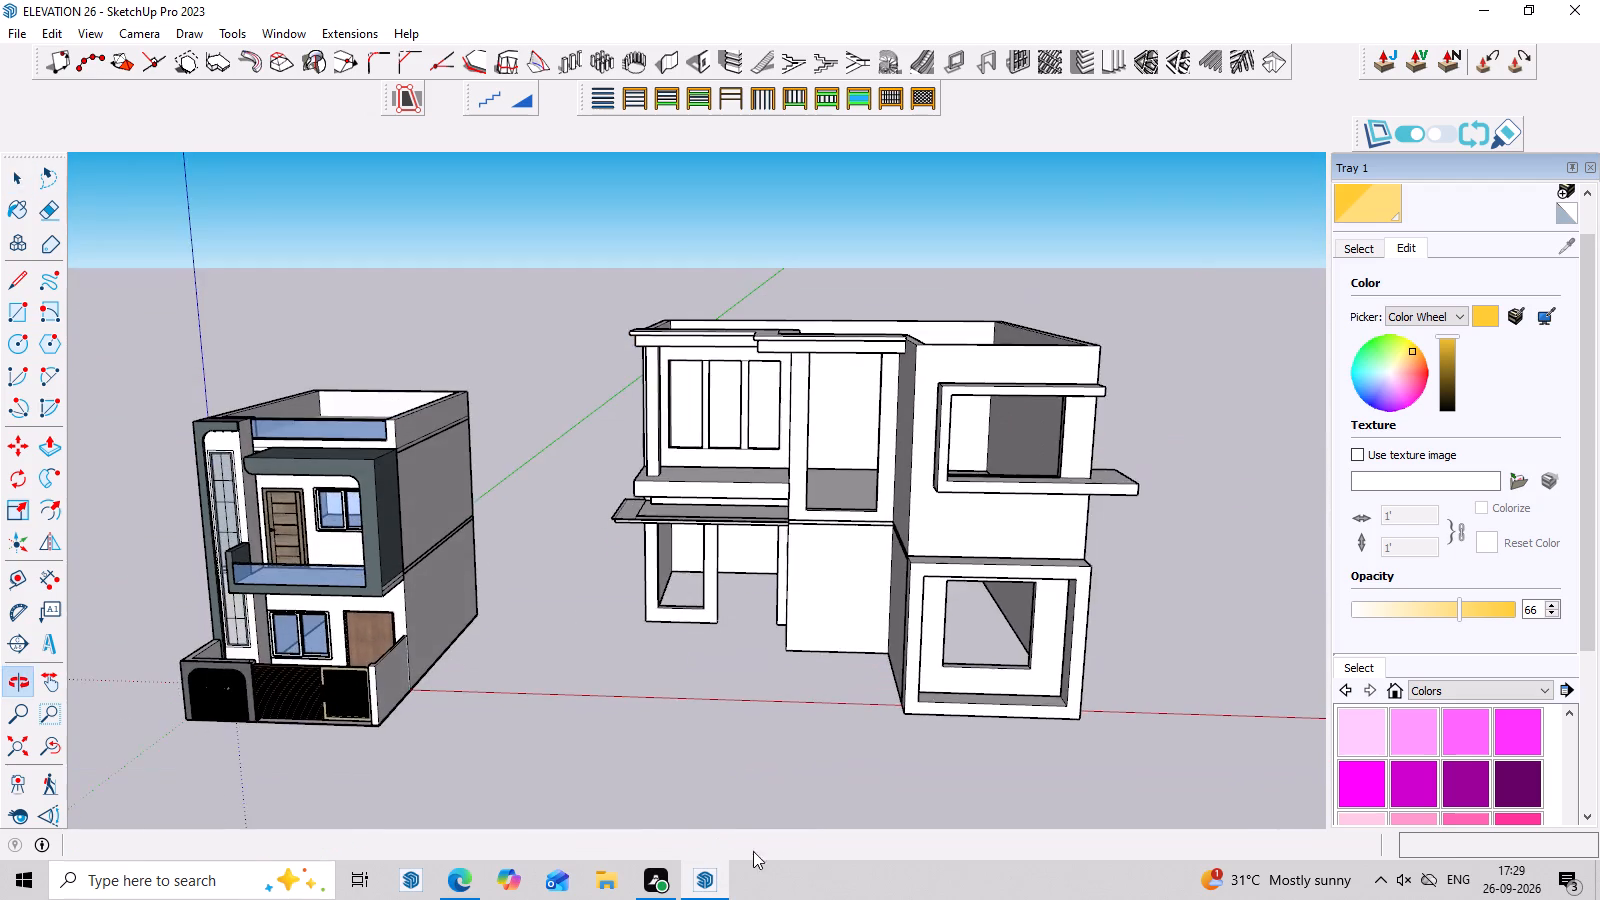
pyautogui.scroll(2, 836, 742)
pyautogui.moveTo(843, 721); pyautogui.dragTo(865, 220, button='middle')
pyautogui.scroll(1, 861, 220)
pyautogui.scroll(-9, 826, 320)
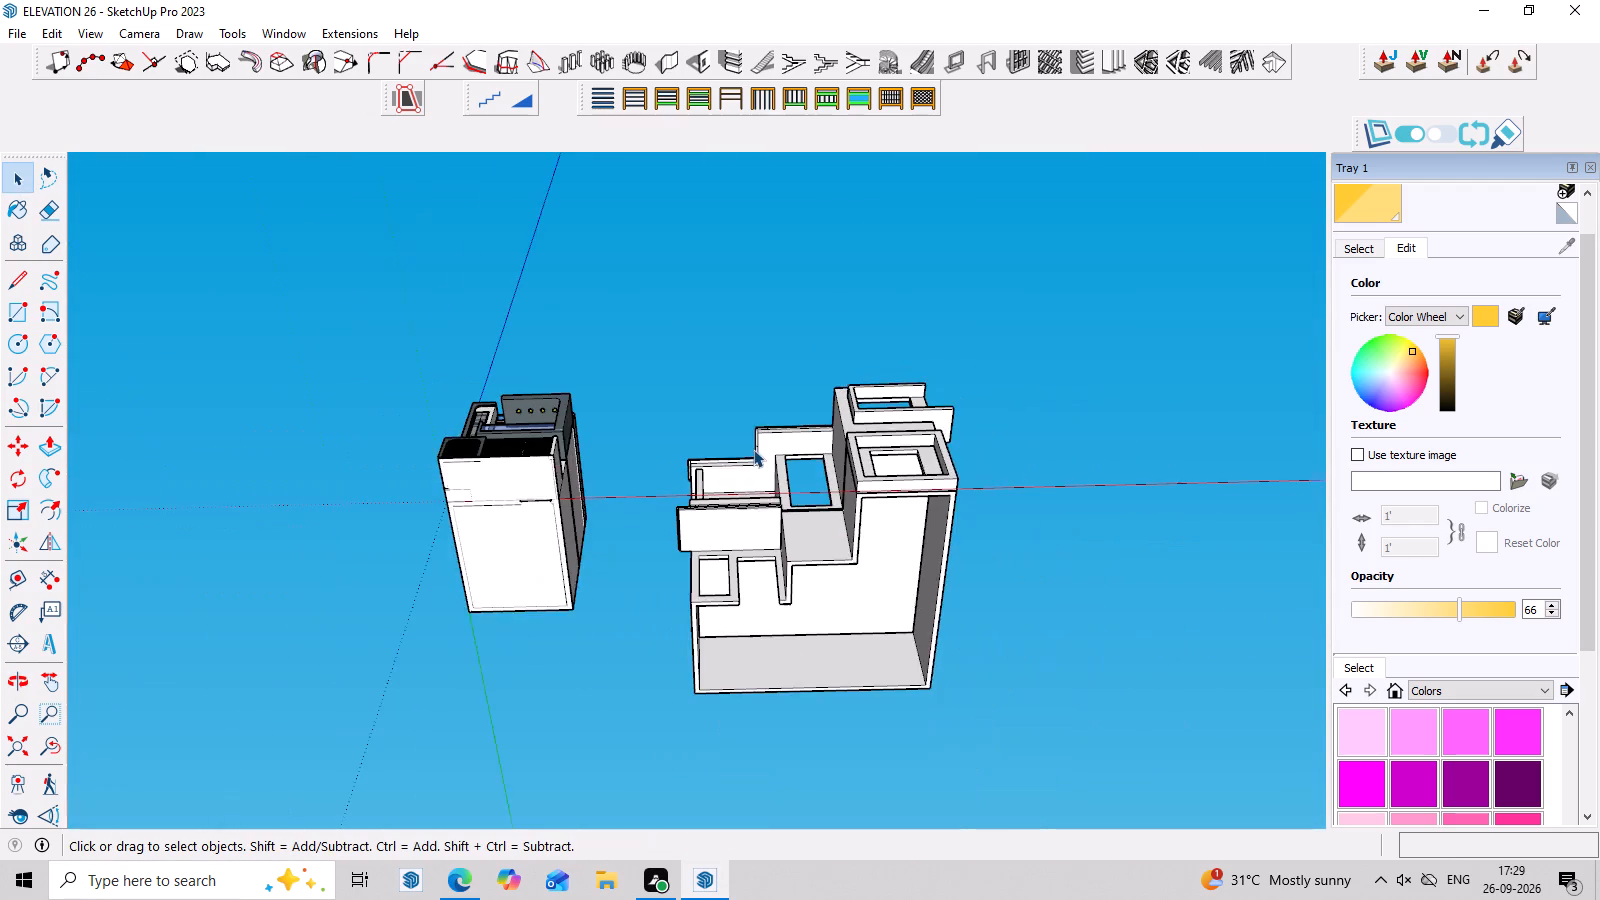
pyautogui.scroll(-12, 753, 449)
pyautogui.moveTo(1091, 466); pyautogui.dragTo(1094, 899, button='middle')
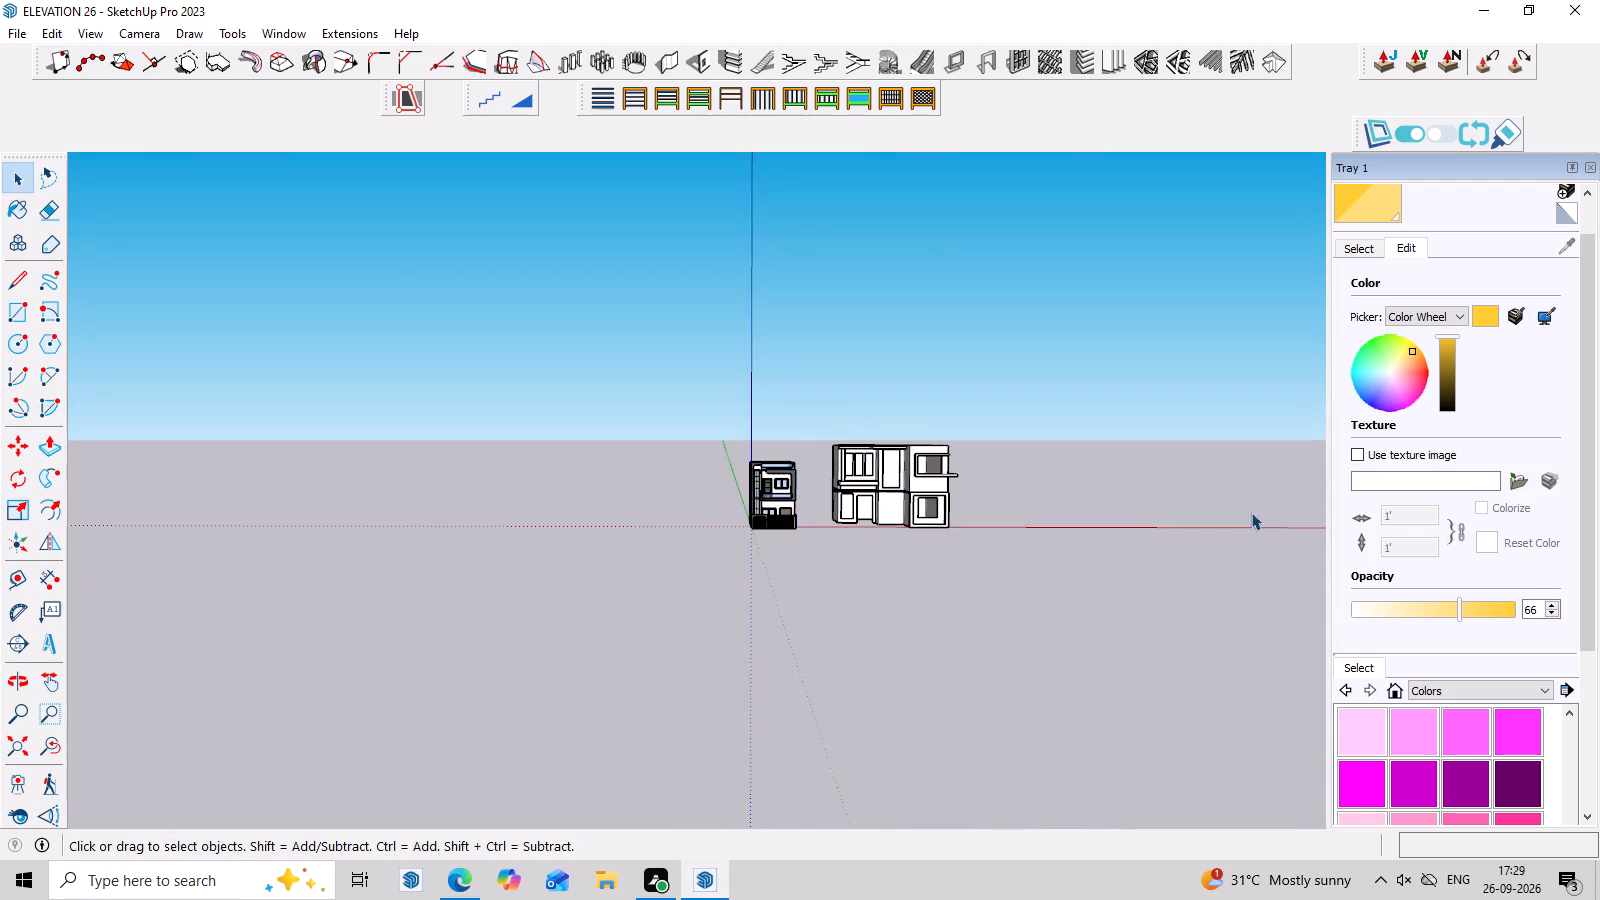
pyautogui.scroll(-4, 1242, 450)
pyautogui.scroll(15, 1344, 457)
pyautogui.moveTo(1222, 467); pyautogui.dragTo(1040, 709, button='middle')
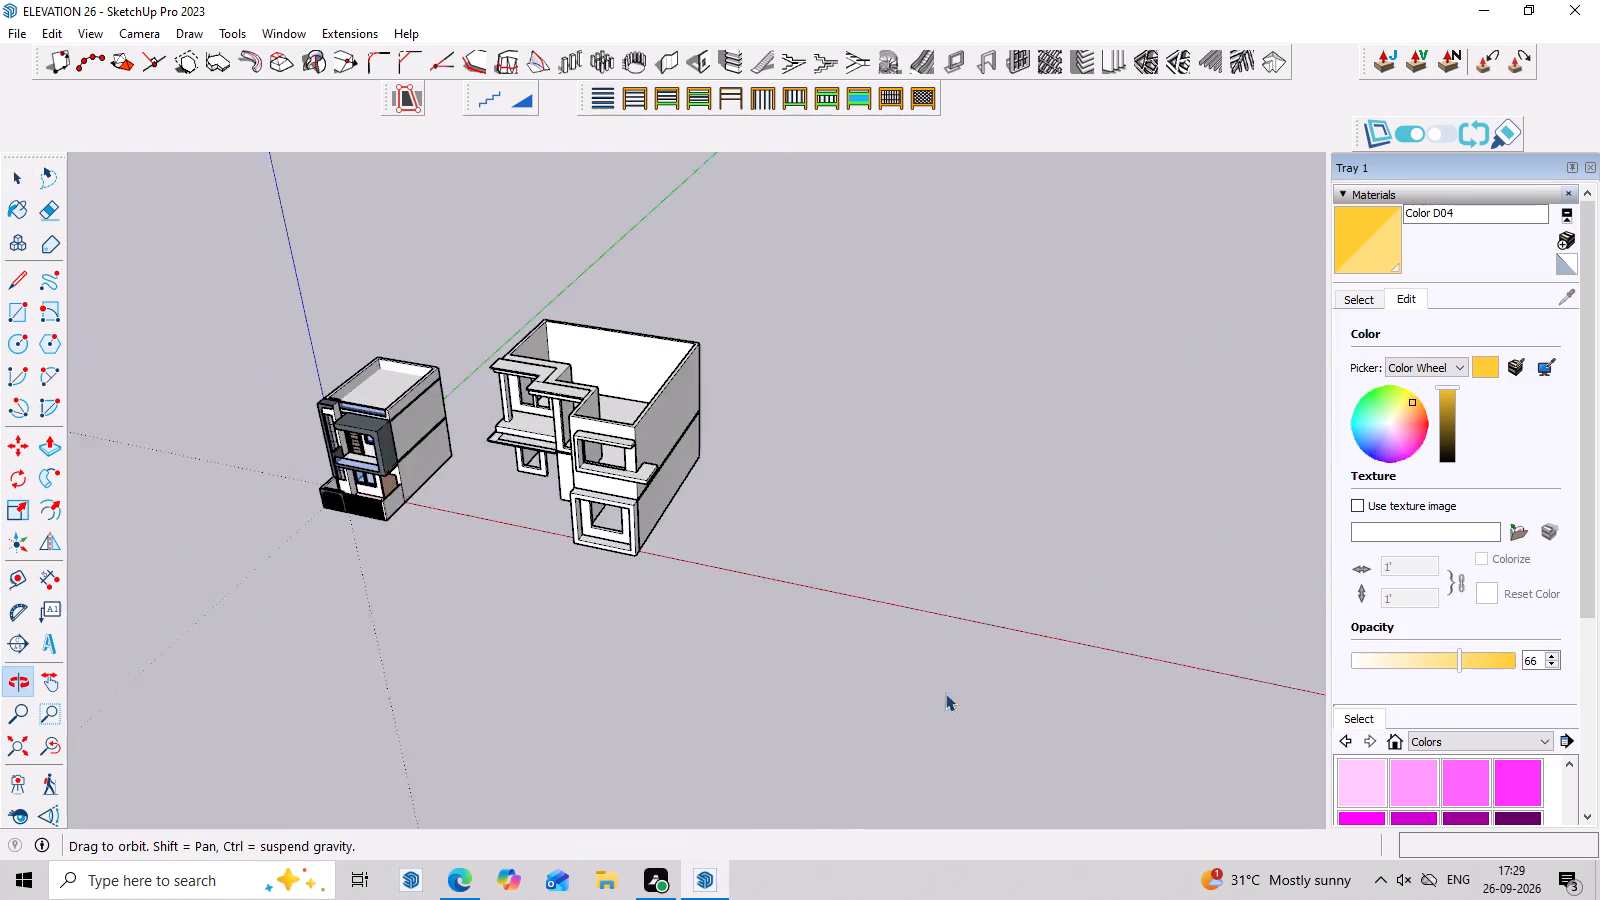
pyautogui.scroll(8, 747, 575)
pyautogui.scroll(1, 652, 388)
pyautogui.moveTo(655, 388); pyautogui.dragTo(447, 304, button='middle')
pyautogui.scroll(4, 552, 340)
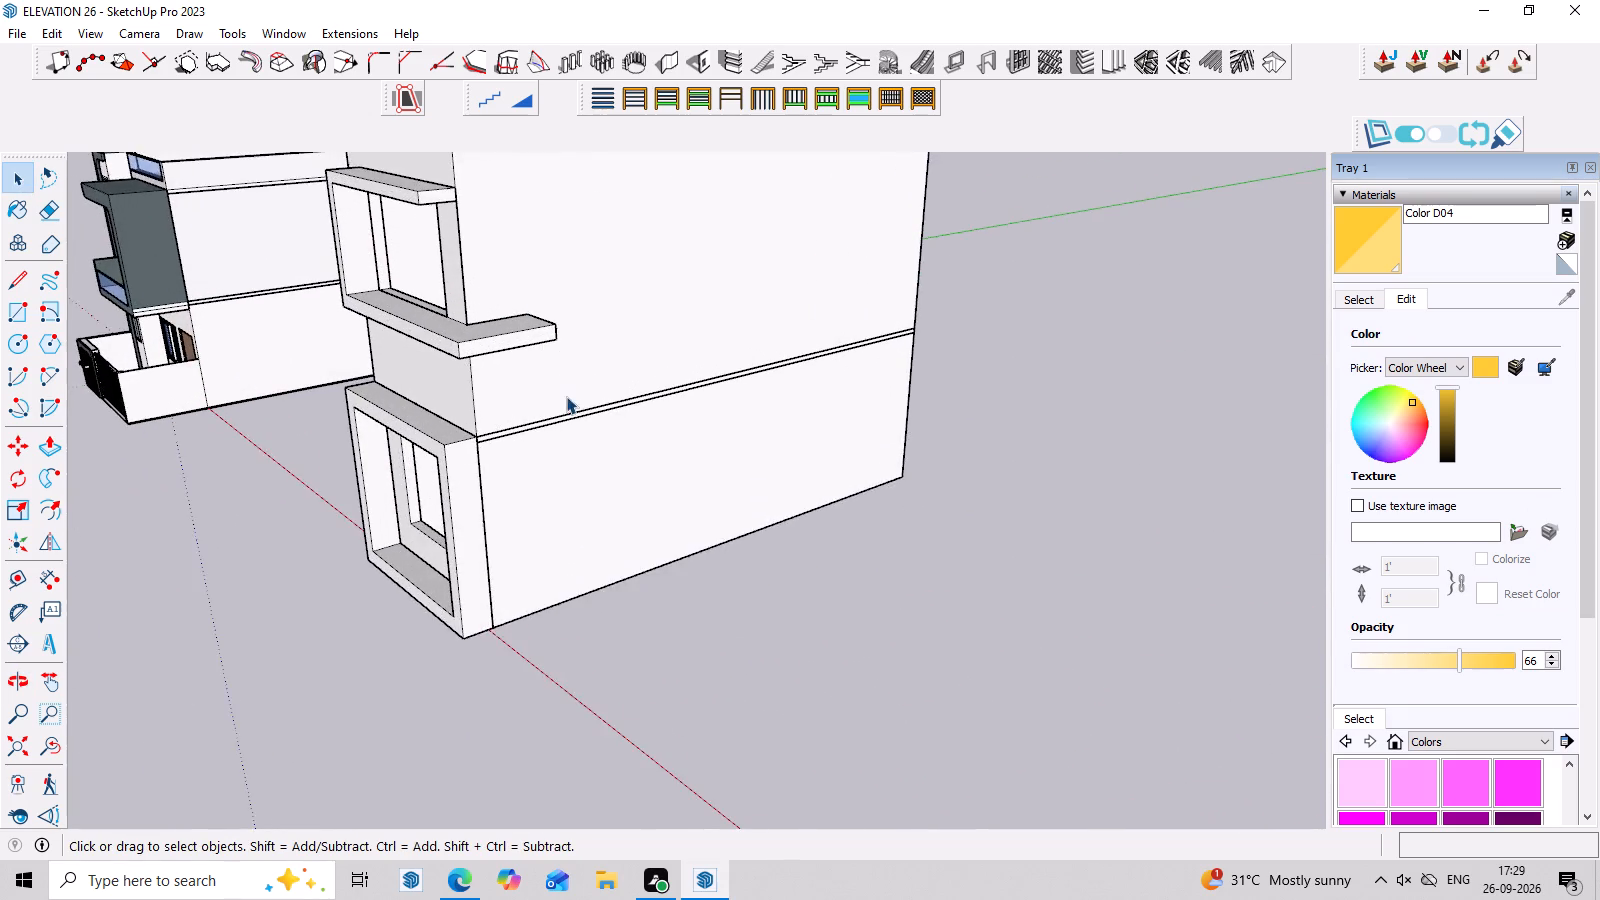
# Open the floor band group and copy all its slab geometry about 71' 8" out beyond the house's side wall.
pyautogui.scroll(2, 566, 396)
pyautogui.click(566, 416)
pyautogui.click(566, 416)
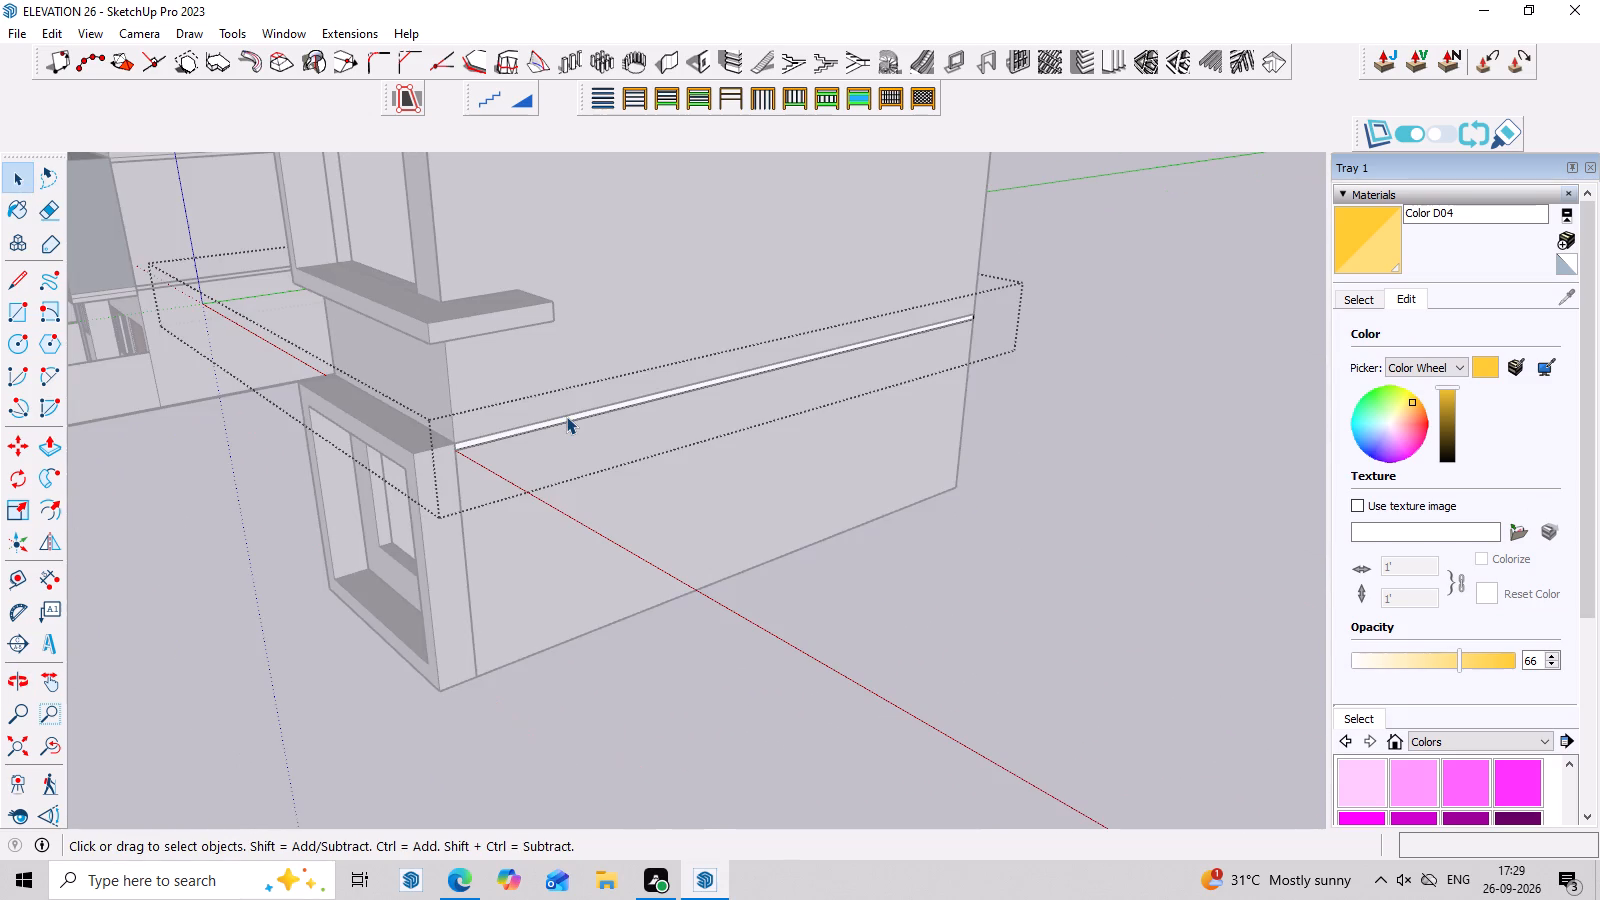
pyautogui.tripleClick(563, 421)
pyautogui.tripleClick(563, 421)
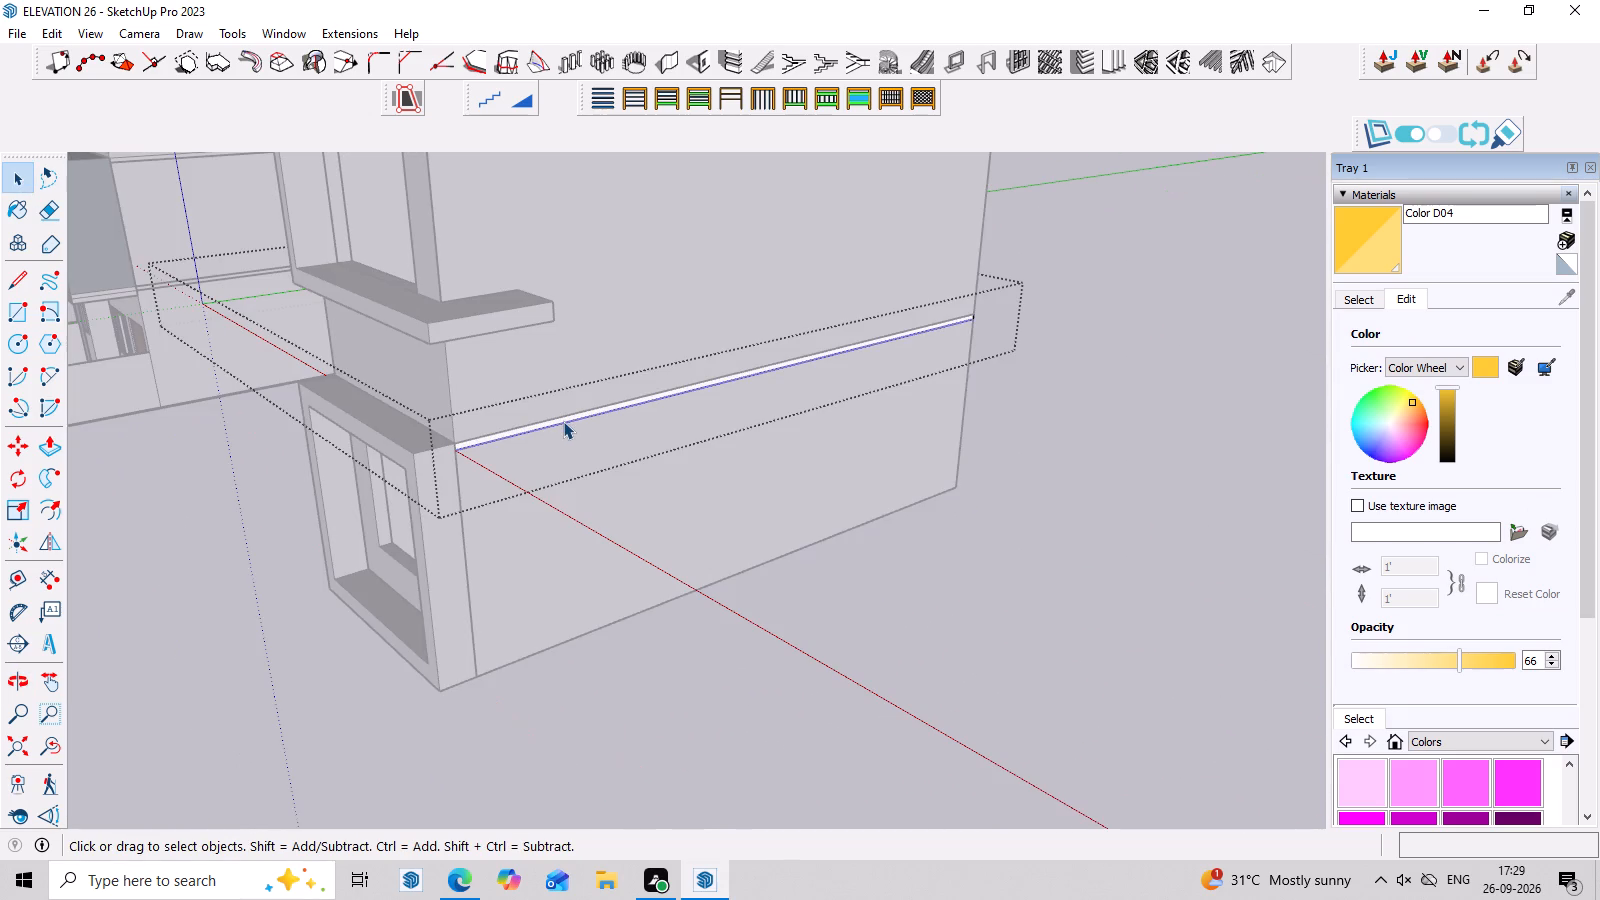
pyautogui.press('m')
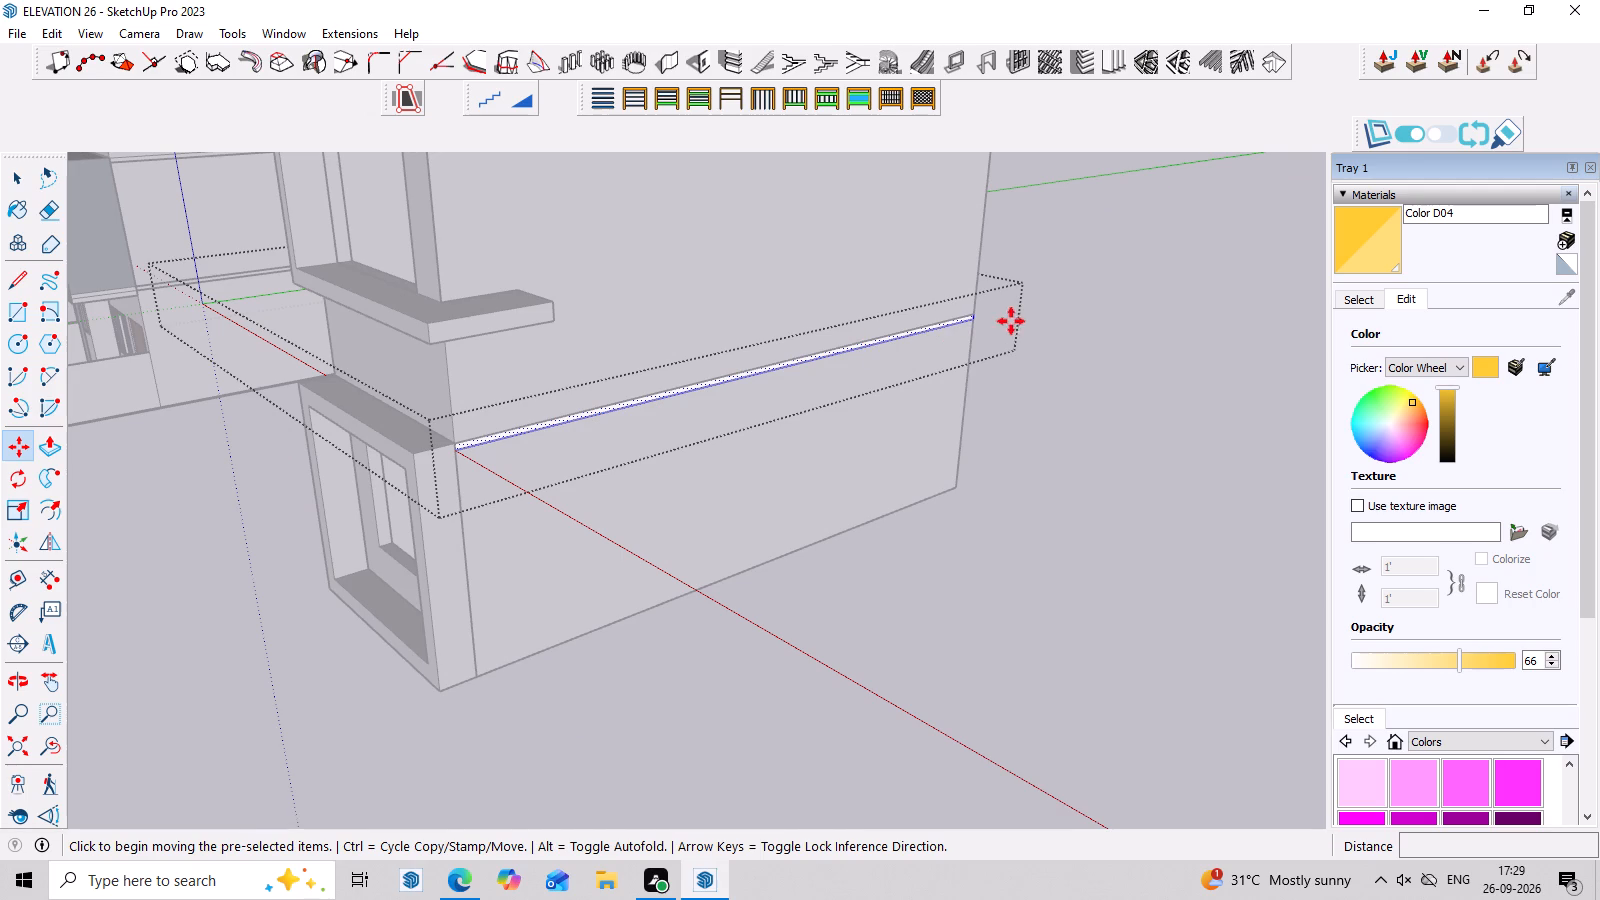
pyautogui.click(978, 315)
pyautogui.scroll(-3, 1480, 705)
pyautogui.scroll(-4, 1186, 534)
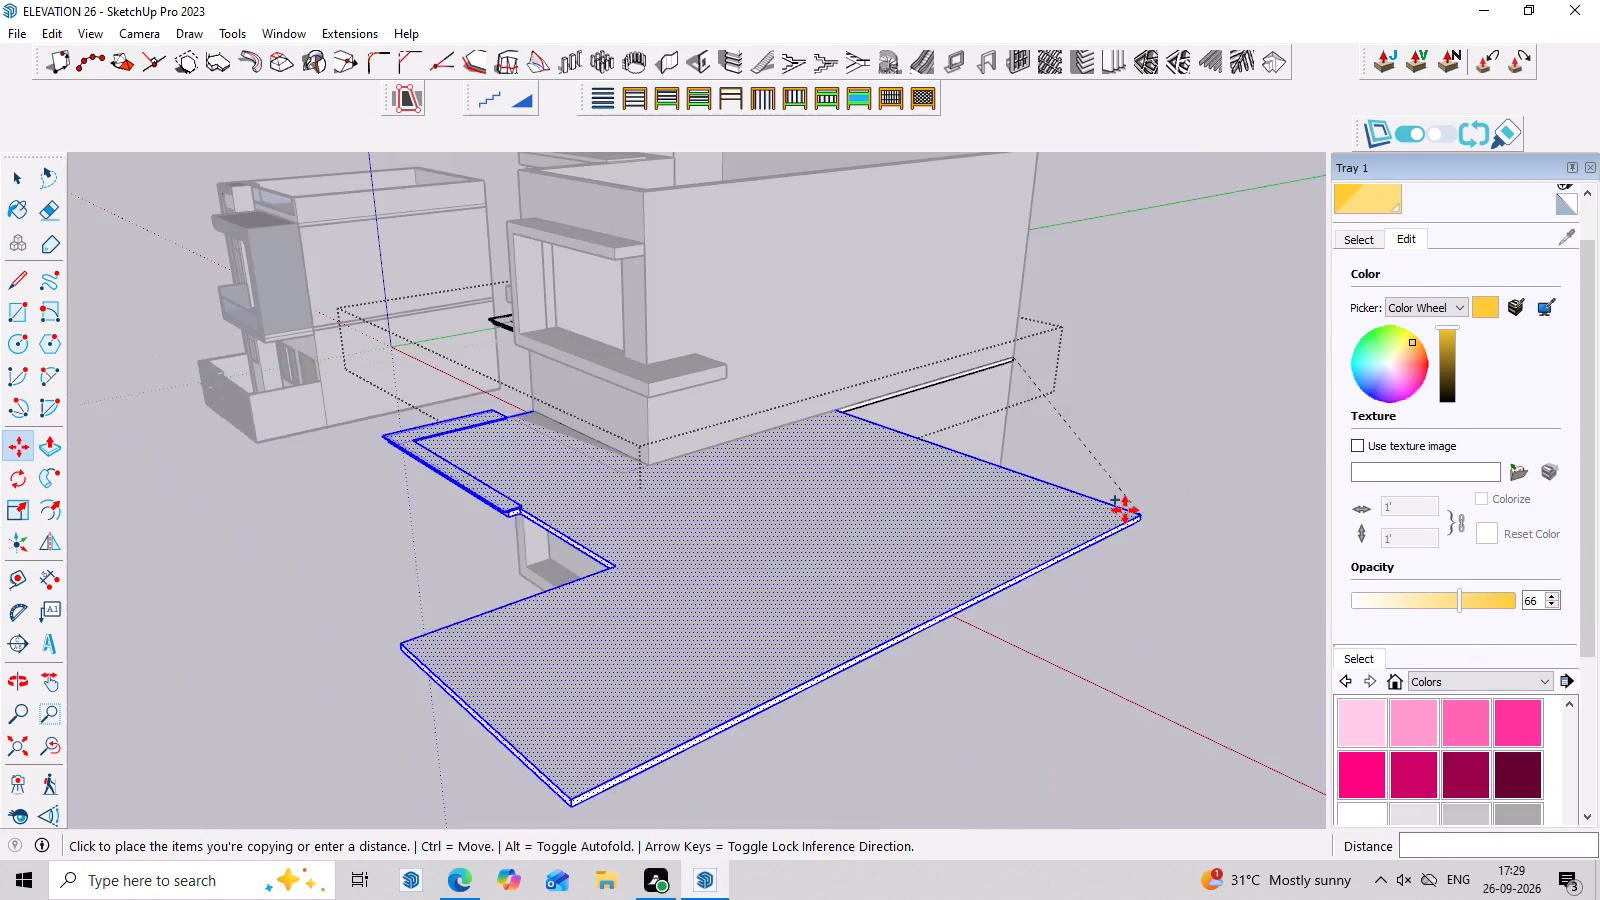
pyautogui.scroll(-7, 1290, 592)
pyautogui.scroll(-3, 990, 615)
pyautogui.scroll(-2, 822, 716)
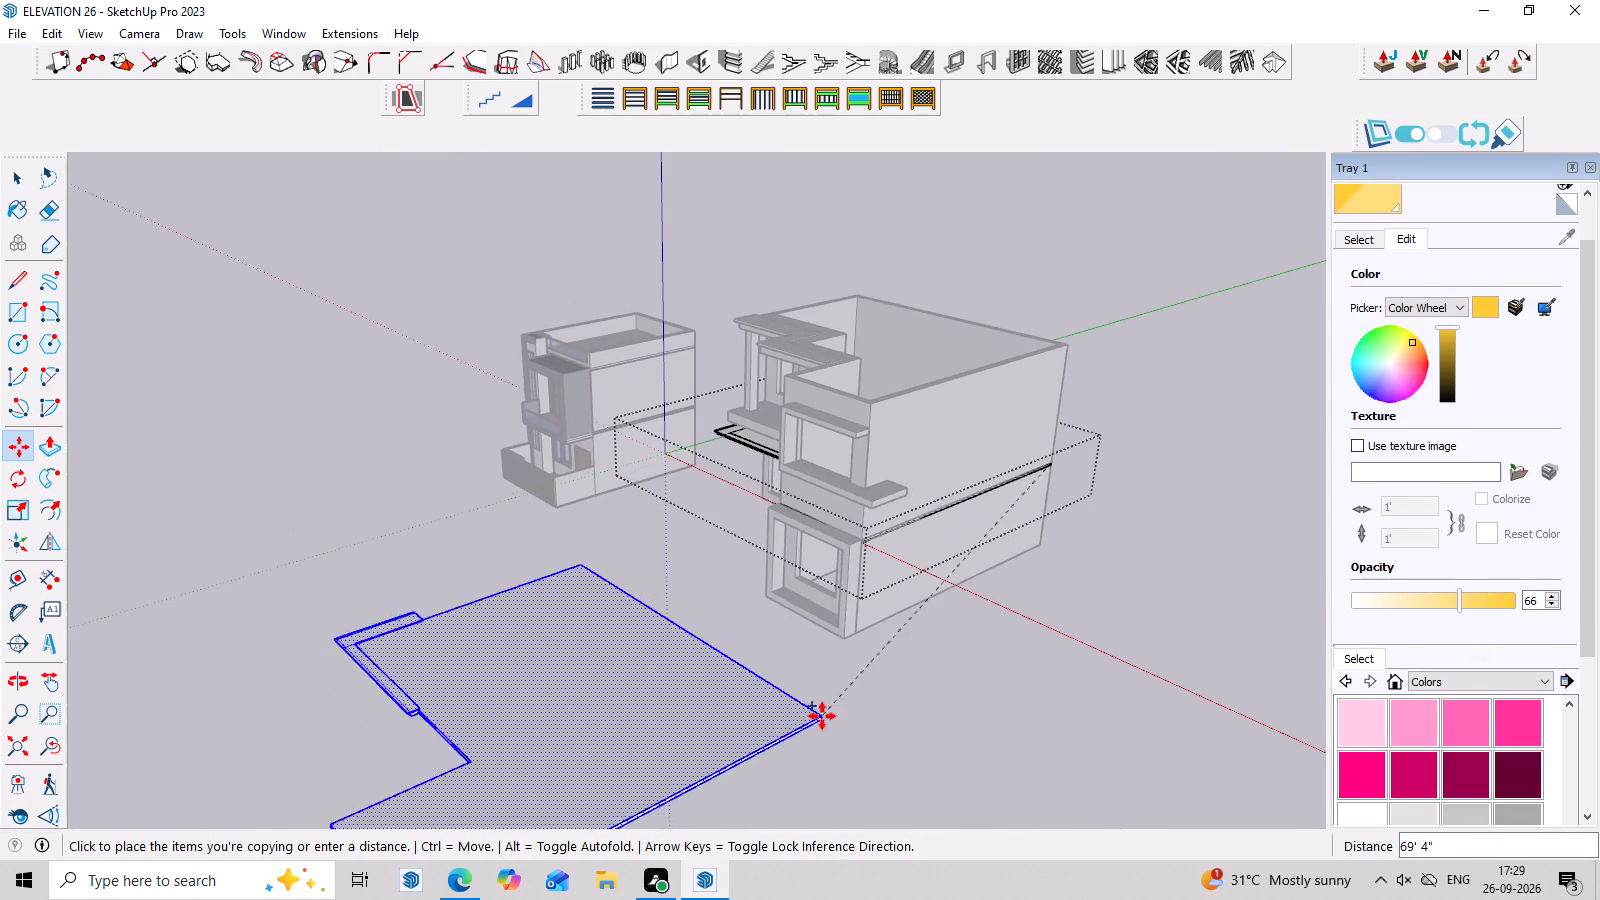
pyautogui.moveTo(939, 709); pyautogui.dragTo(932, 647, button='middle')
pyautogui.scroll(-7, 1108, 519)
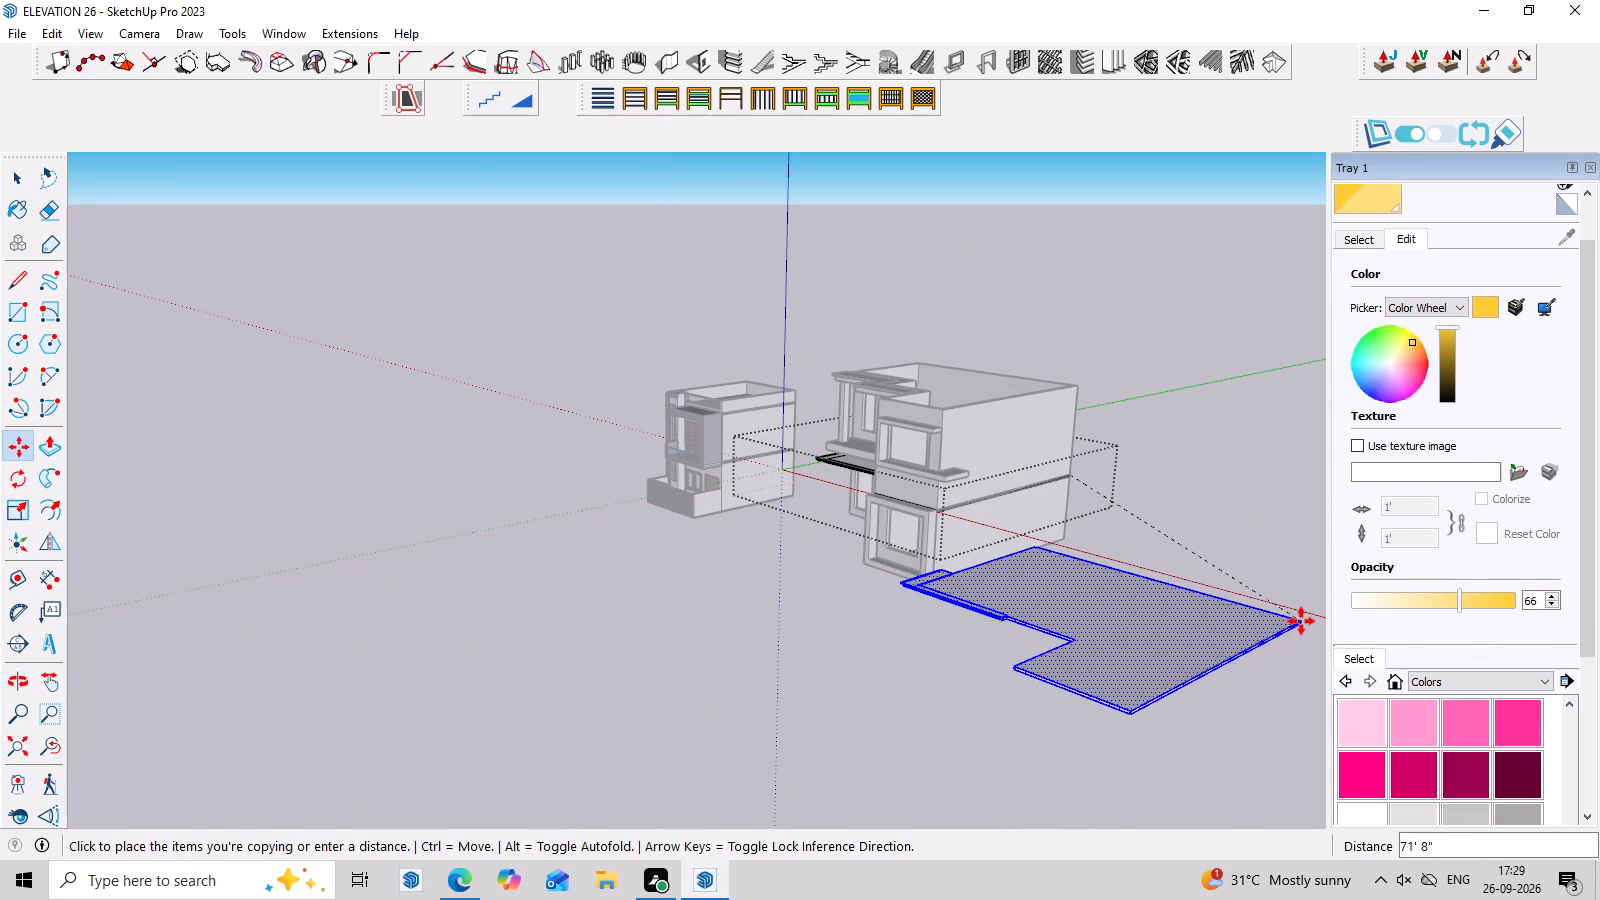
pyautogui.click(1301, 621)
# Move the copied slab a little further back and away from the house, and close the band group.
pyautogui.scroll(-3, 678, 546)
pyautogui.moveTo(703, 599); pyautogui.dragTo(861, 717, button='middle')
pyautogui.scroll(2, 1141, 664)
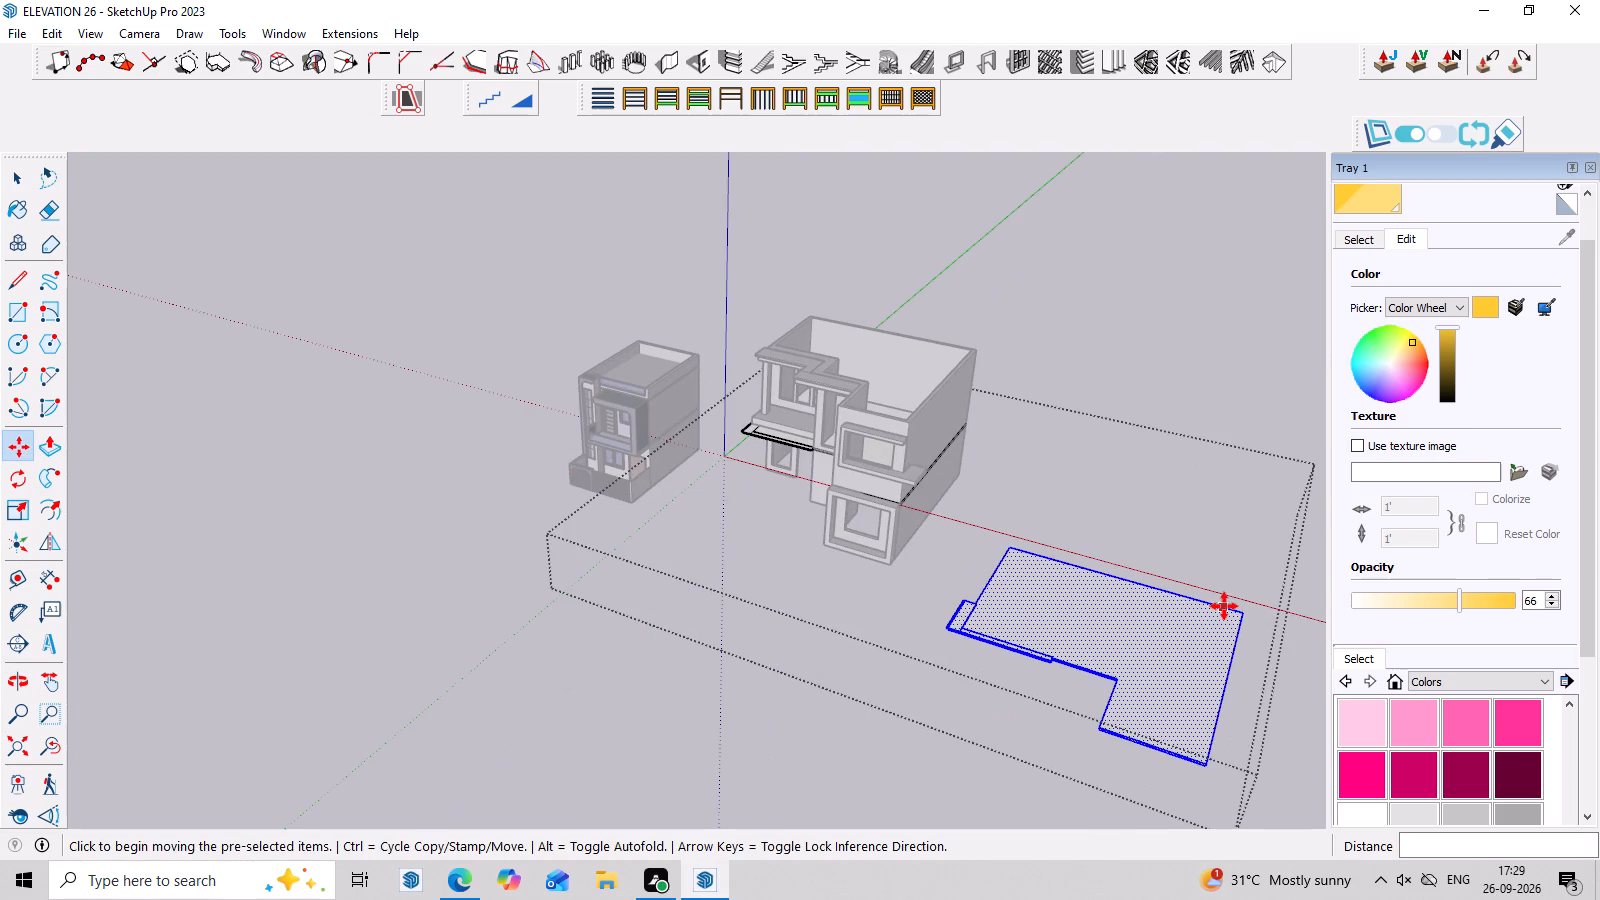
pyautogui.click(1224, 606)
pyautogui.click(1285, 536)
pyautogui.press('space')
pyautogui.click(1093, 422)
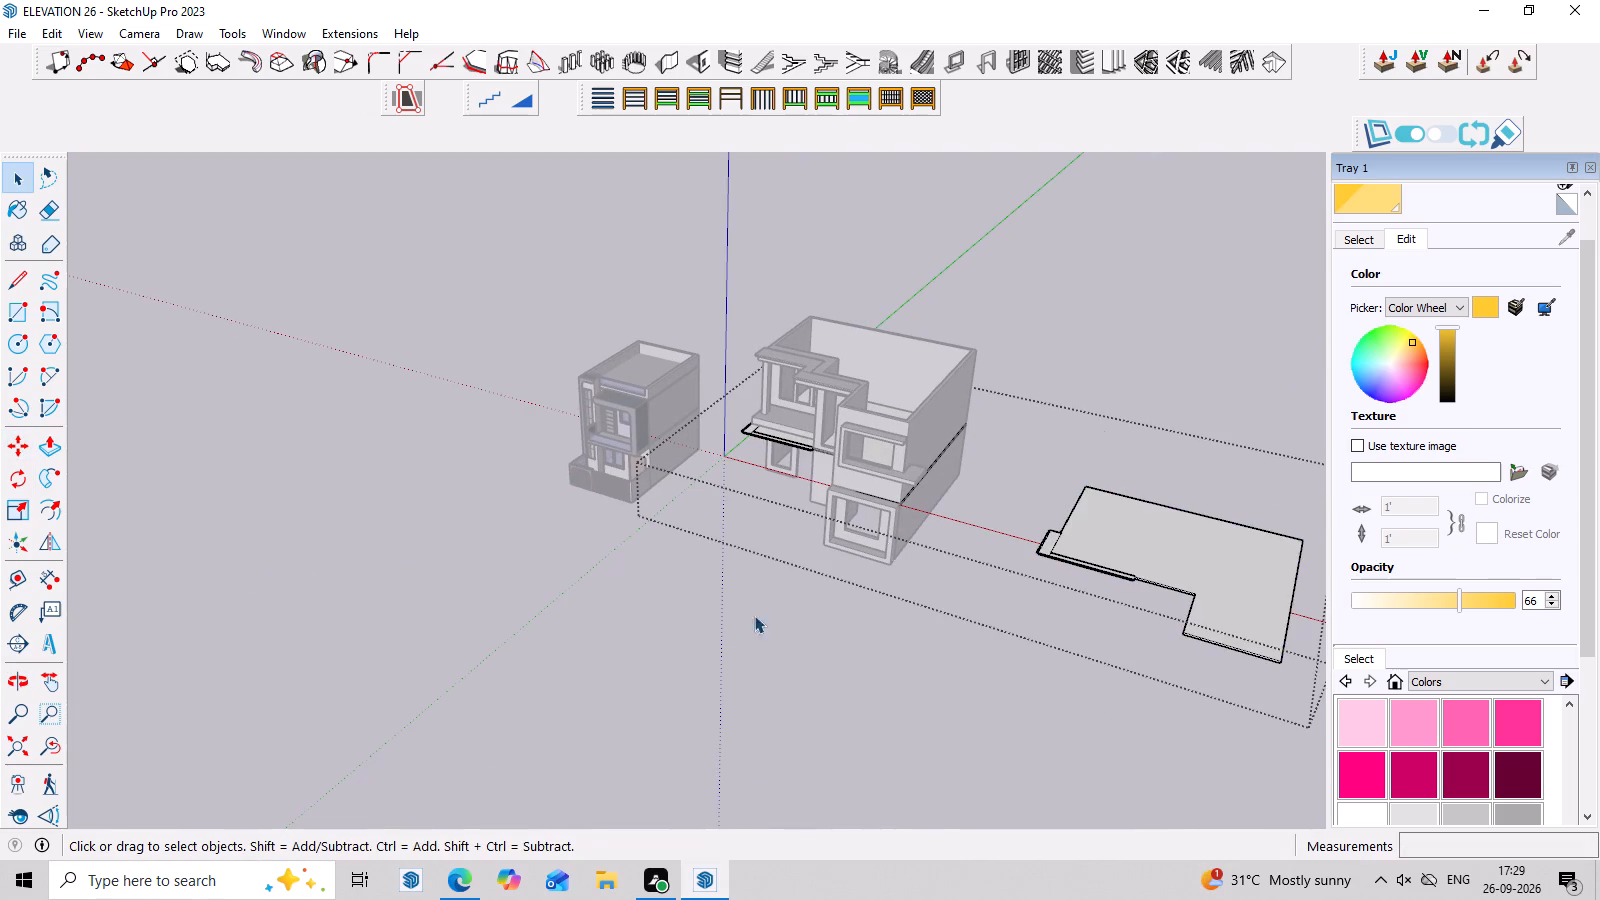
pyautogui.scroll(4, 679, 681)
pyautogui.click(900, 611)
# Reopen the band group and cut the top face of the L-shaped lip from the copied slab.
pyautogui.middleClick(1196, 670)
pyautogui.scroll(2, 664, 363)
pyautogui.scroll(-2, 661, 360)
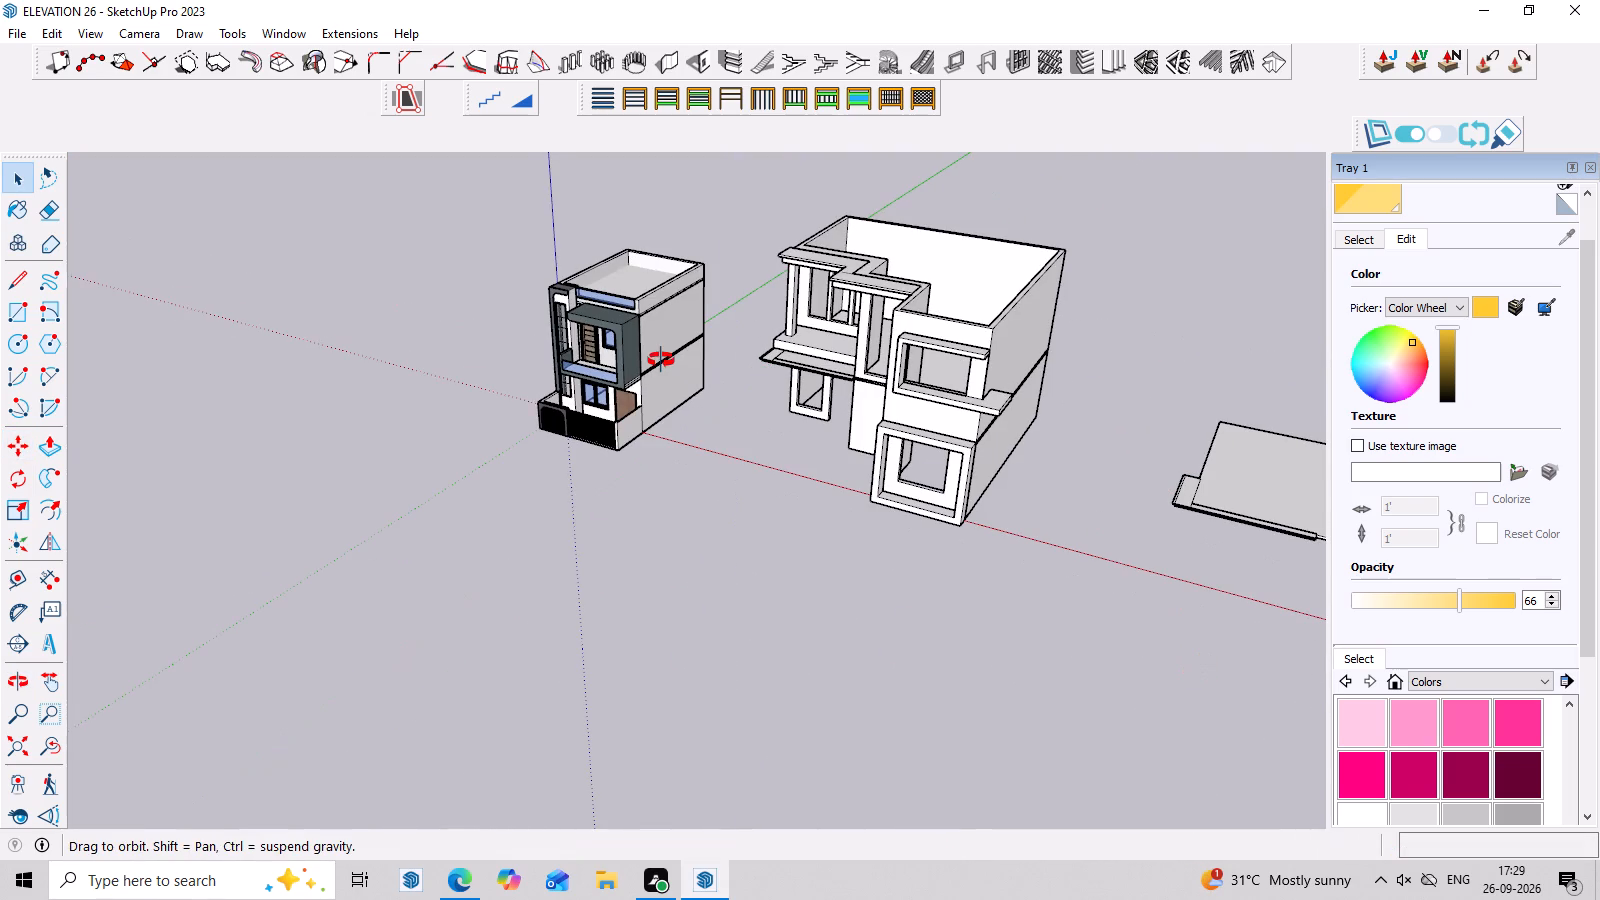
pyautogui.scroll(-8, 661, 360)
pyautogui.scroll(7, 1165, 508)
pyautogui.moveTo(1167, 528); pyautogui.dragTo(1462, 575, button='middle')
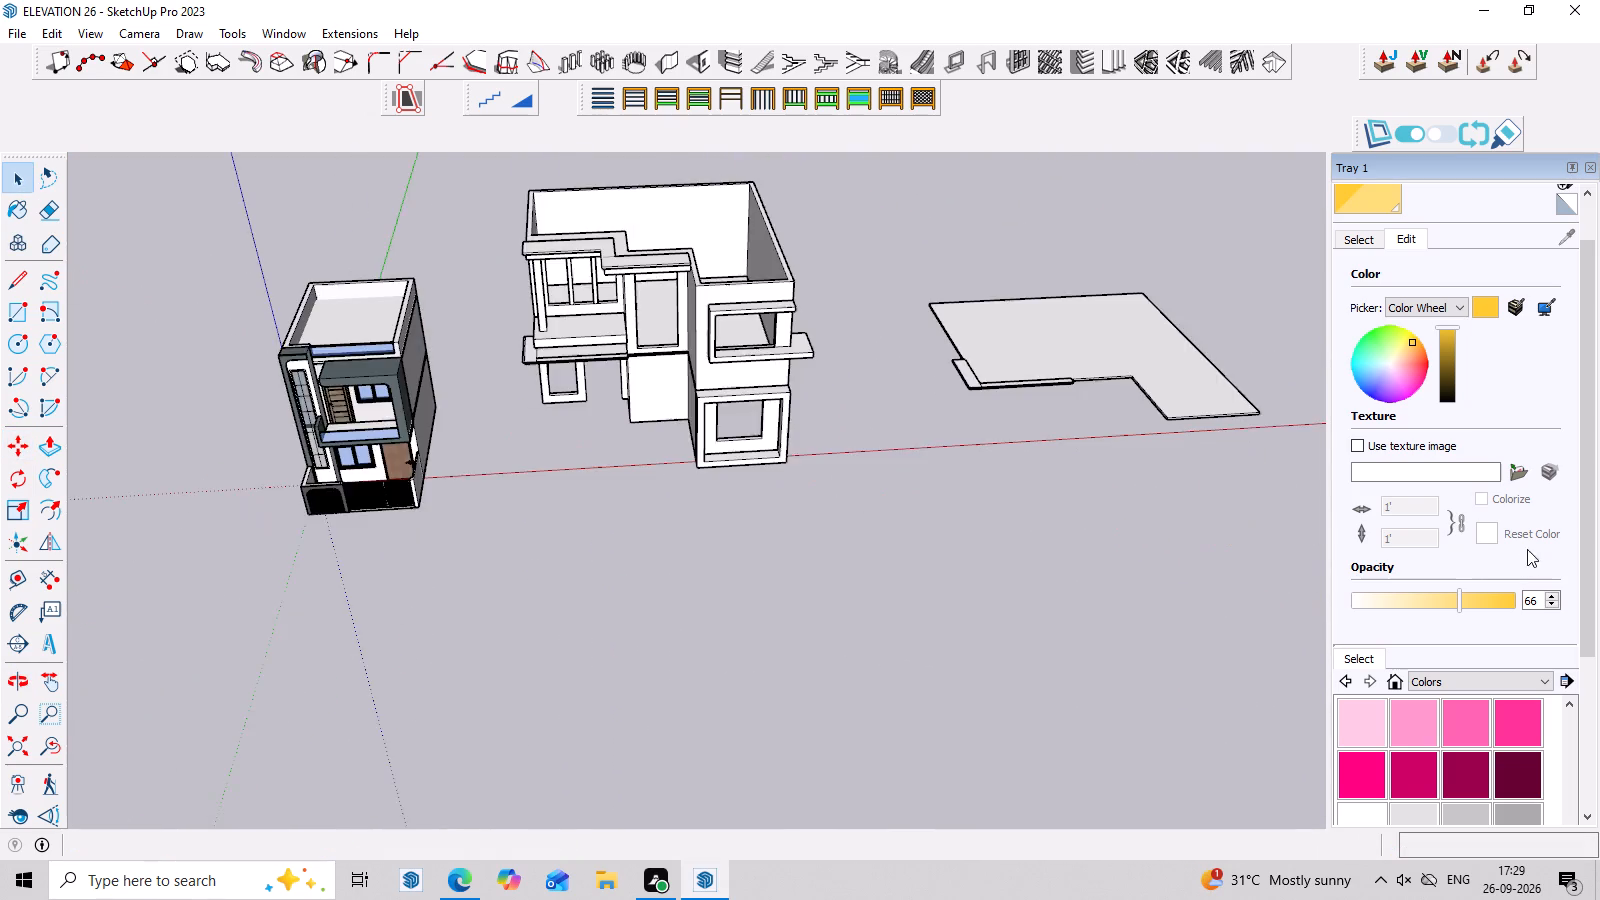
pyautogui.scroll(7, 1098, 413)
pyautogui.moveTo(955, 272); pyautogui.dragTo(948, 441, button='middle')
pyautogui.scroll(3, 954, 475)
pyautogui.moveTo(1037, 515); pyautogui.dragTo(1078, 189, button='middle')
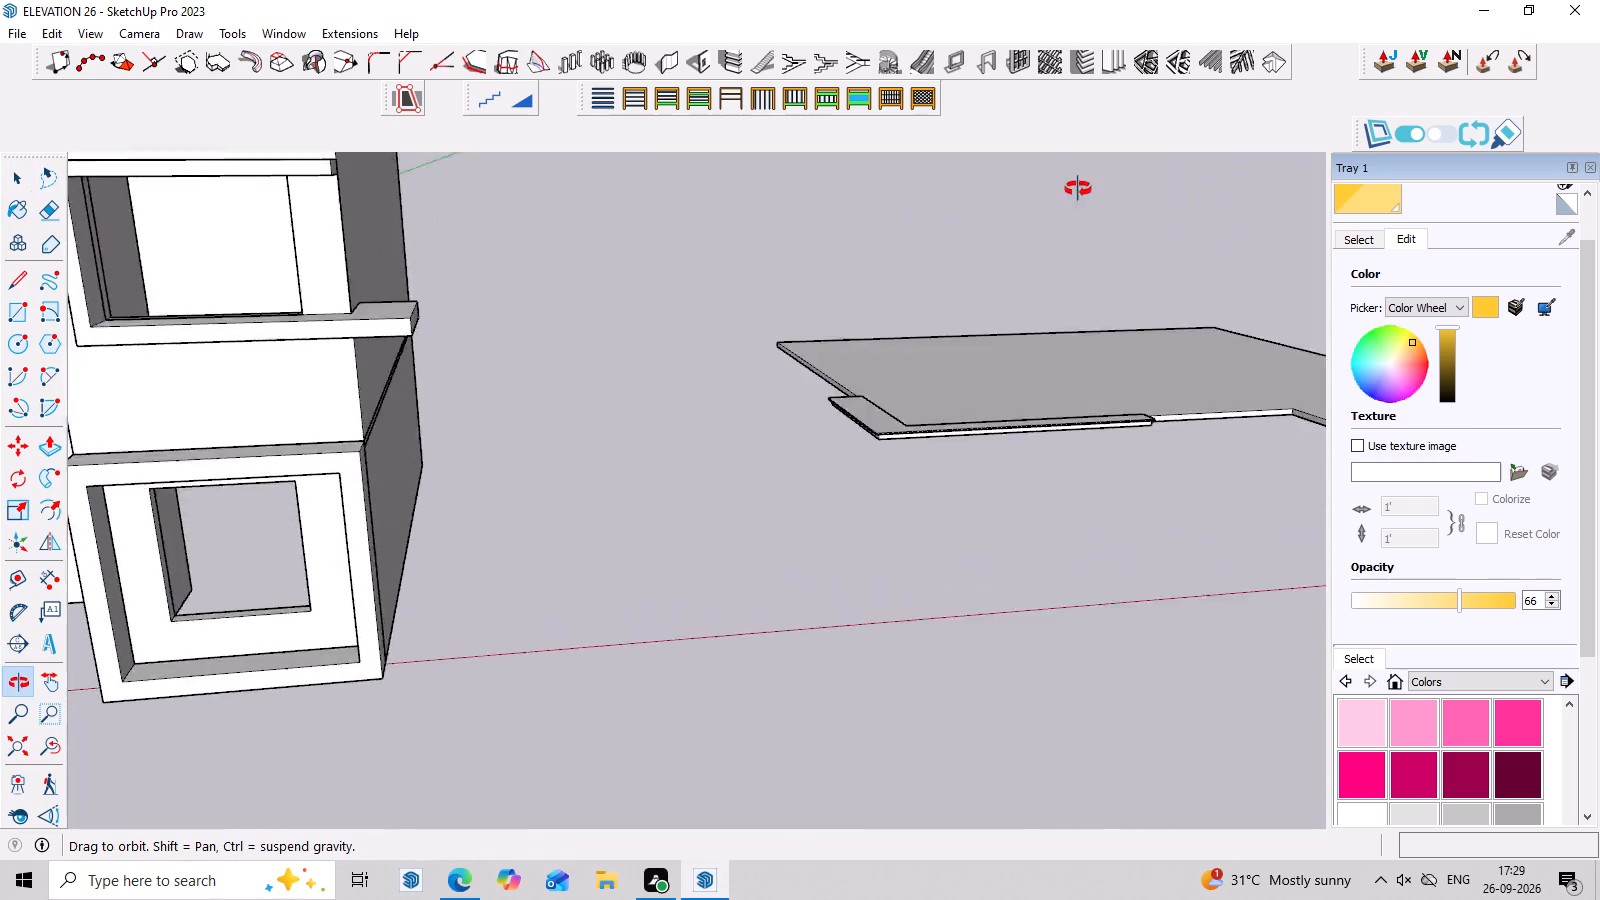
pyautogui.moveTo(1078, 189); pyautogui.dragTo(1027, 503, button='middle')
pyautogui.click(851, 441)
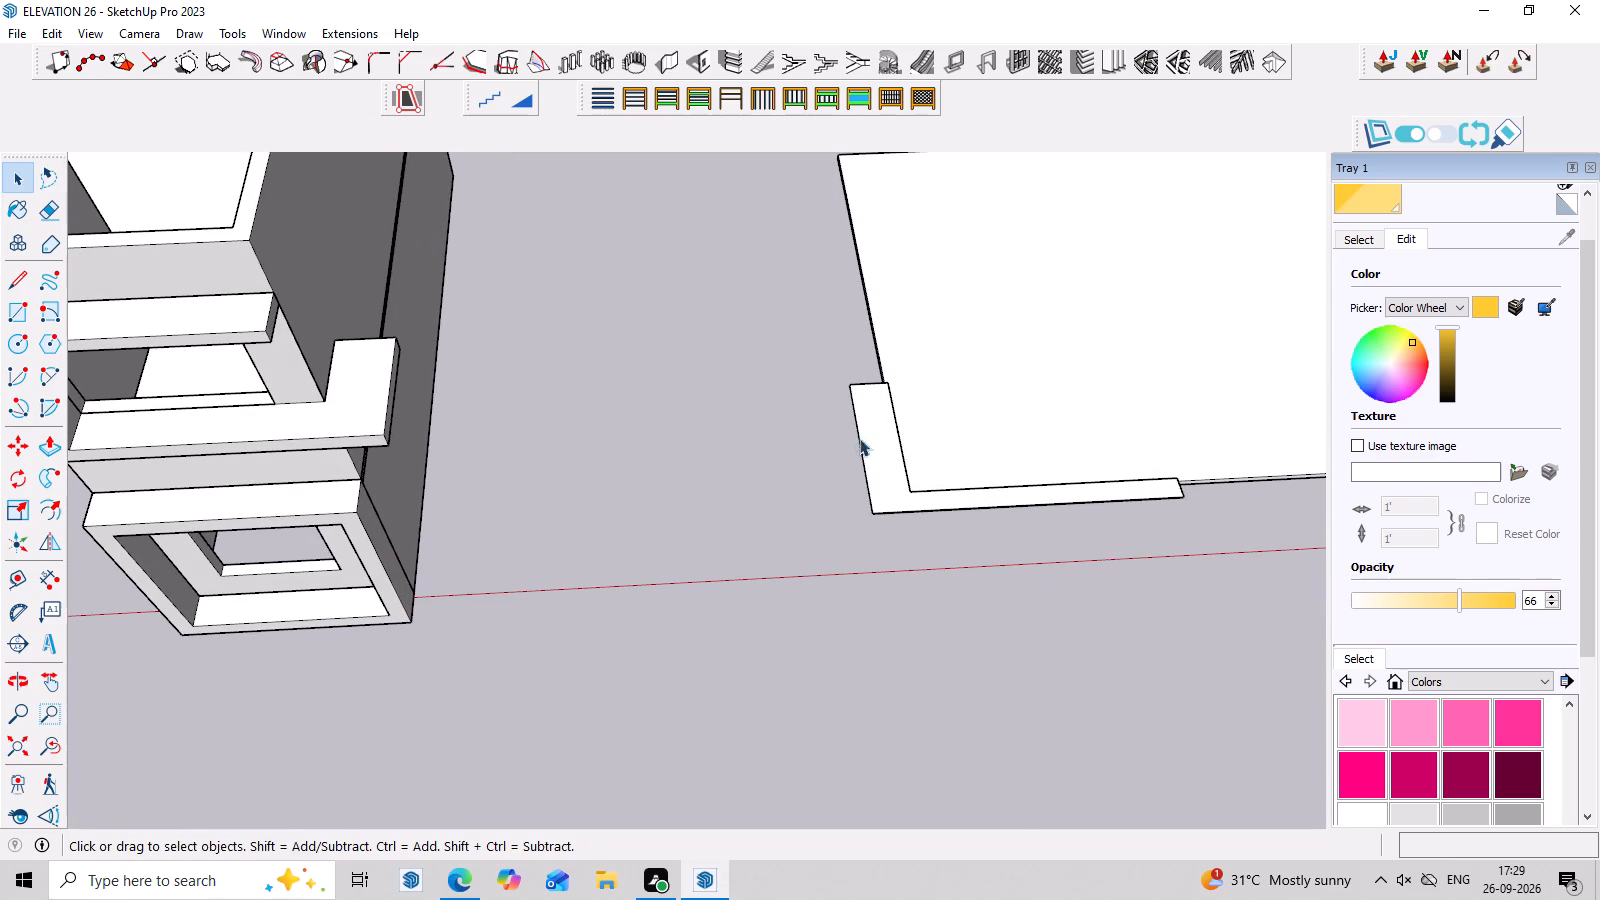
pyautogui.click(878, 431)
pyautogui.tripleClick(878, 431)
pyautogui.click(878, 431)
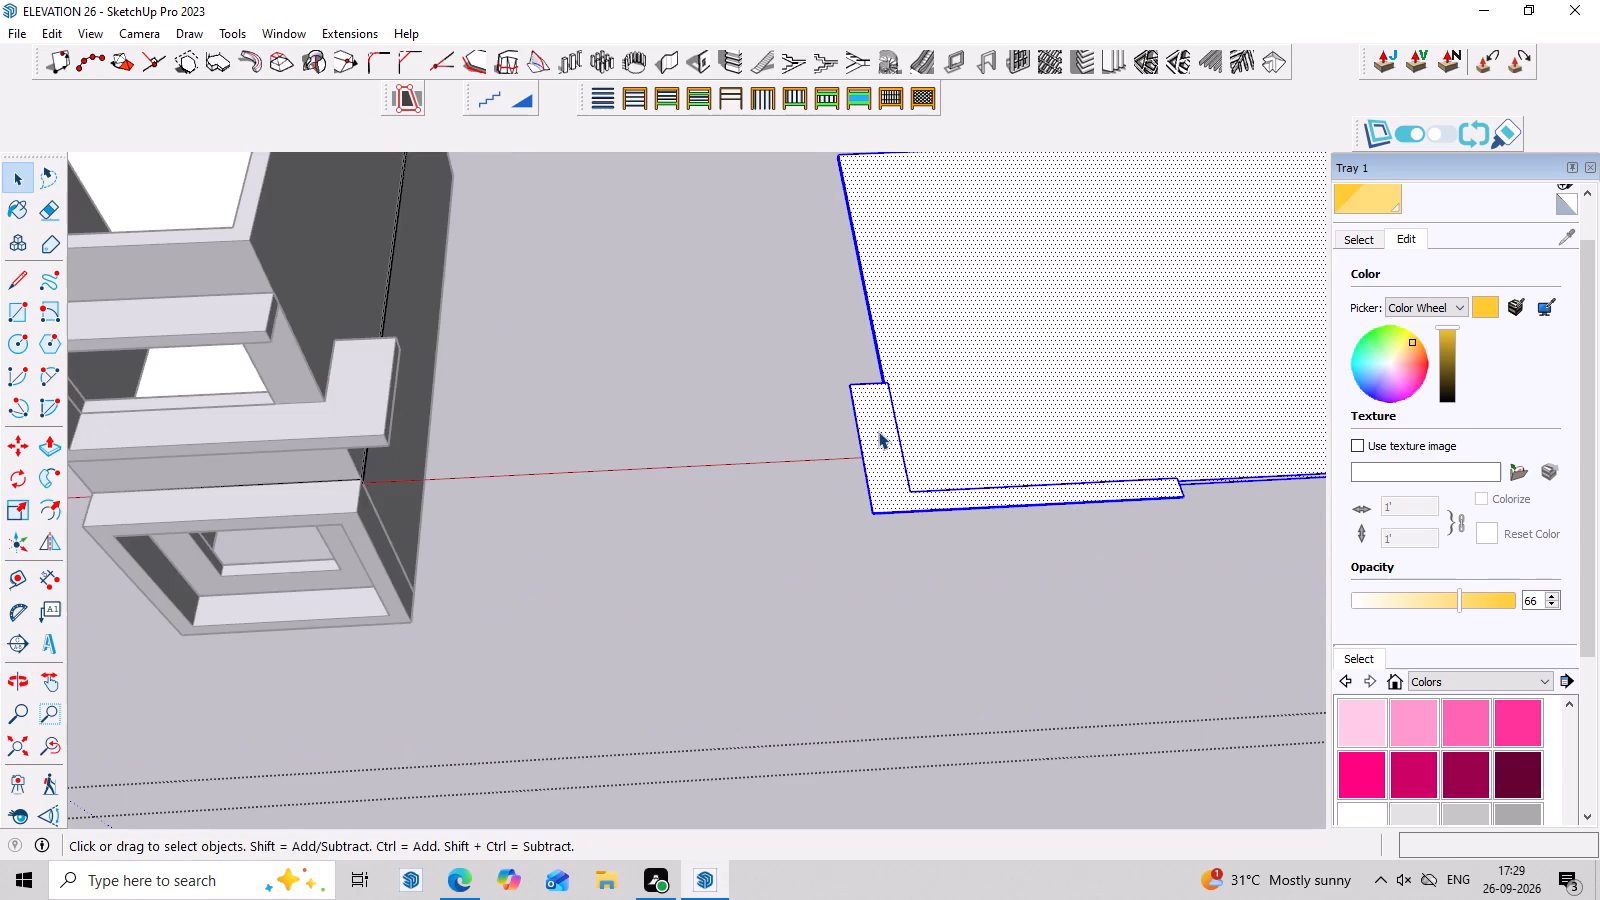
pyautogui.click(878, 431)
pyautogui.scroll(3, 878, 431)
pyautogui.click(878, 431)
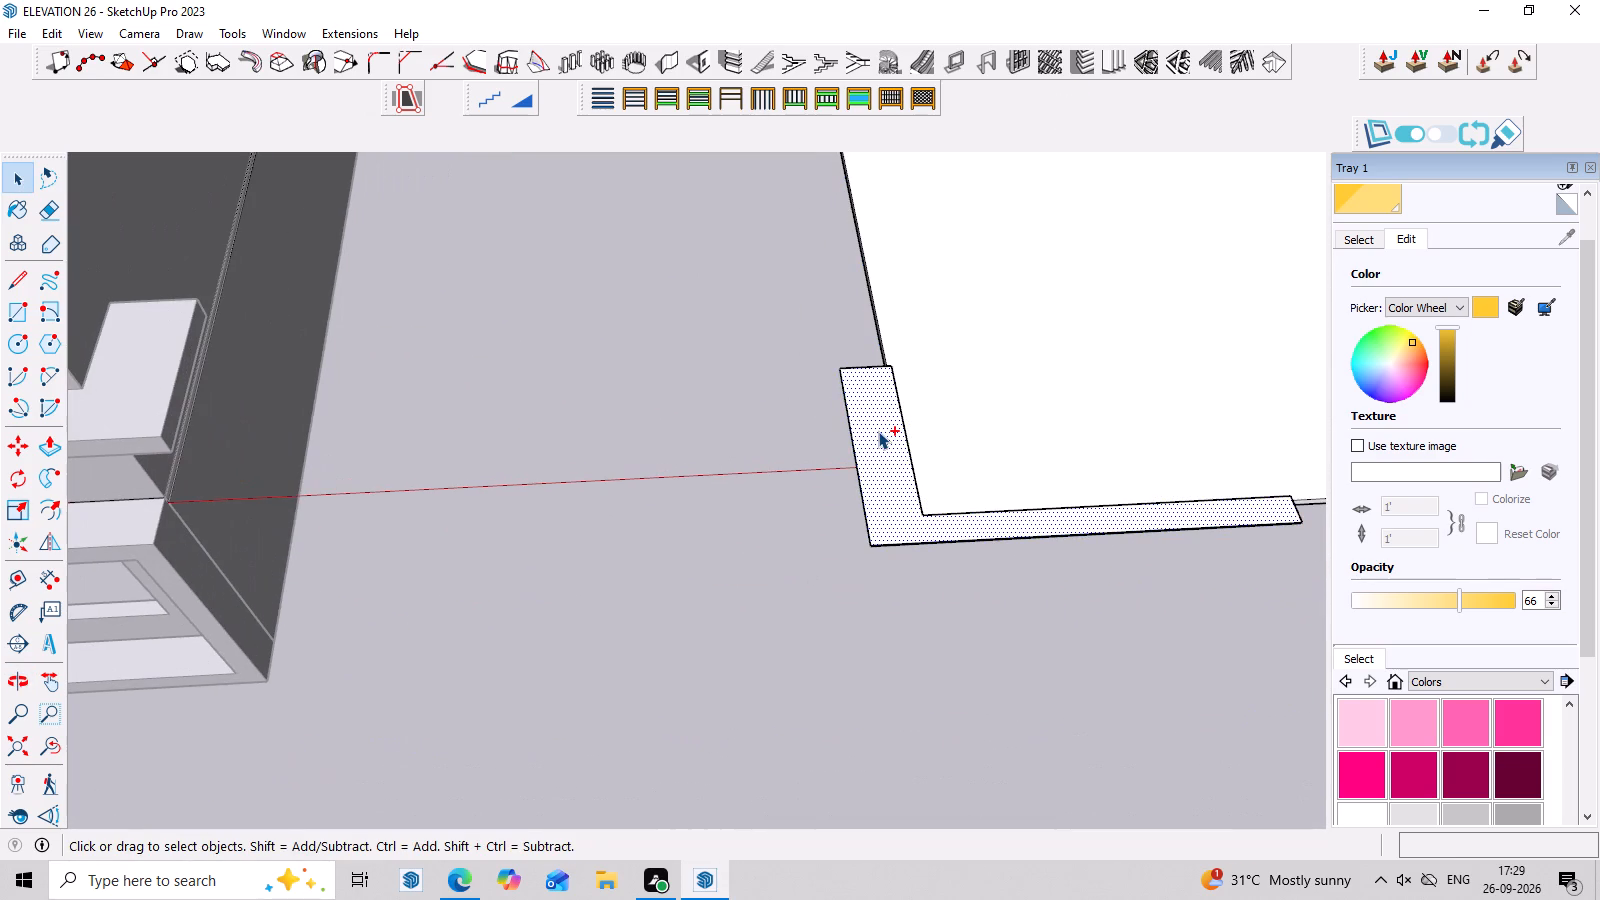
pyautogui.hotkey('ctrl', 'x')
# Erase the outer edges of the copied slab's L-shaped lip, and undo the last stroke that catches the slab face.
pyautogui.moveTo(1012, 526); pyautogui.dragTo(1030, 373, button='middle')
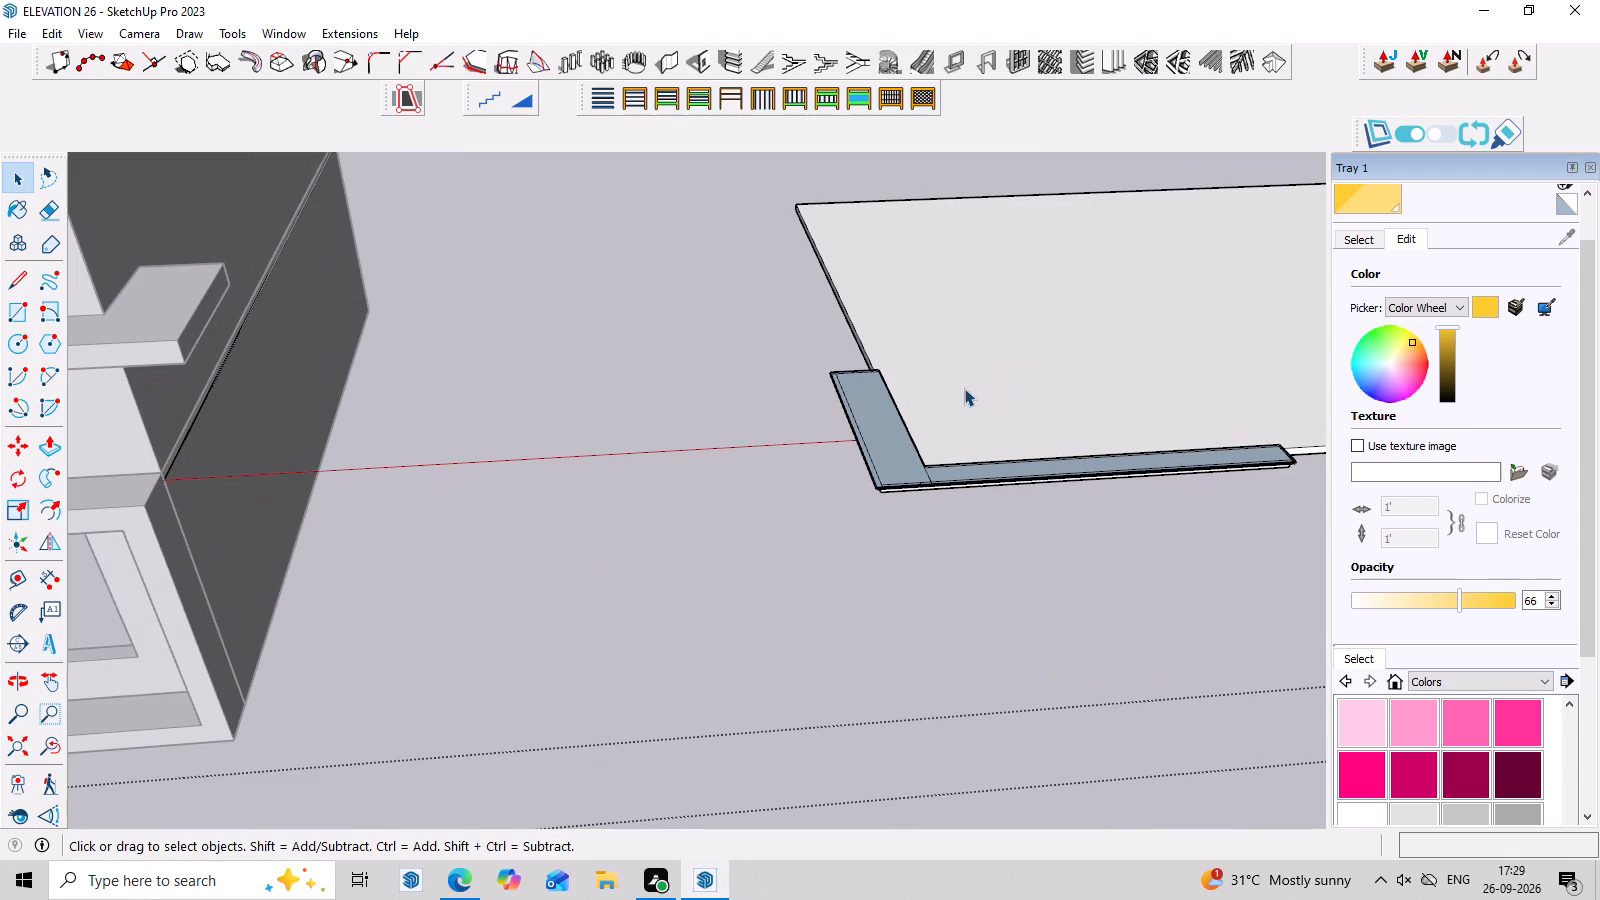
pyautogui.press('e')
pyautogui.moveTo(836, 359); pyautogui.dragTo(834, 372)
pyautogui.moveTo(848, 373); pyautogui.dragTo(846, 454)
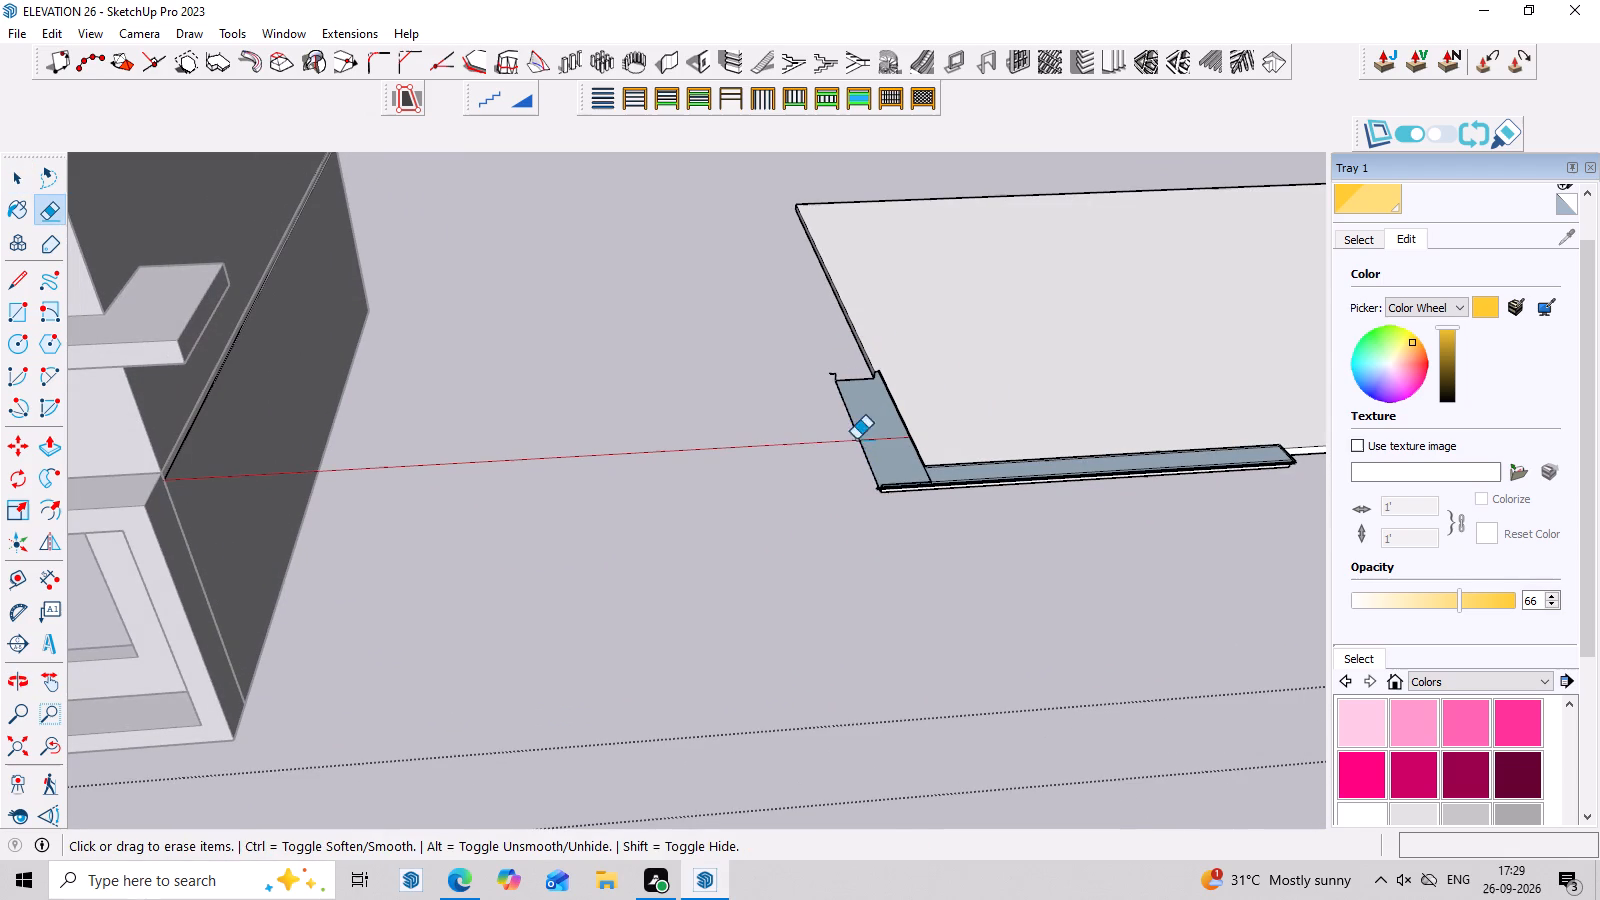
pyautogui.moveTo(859, 453); pyautogui.dragTo(866, 501)
pyautogui.moveTo(872, 424); pyautogui.dragTo(879, 486)
pyautogui.moveTo(902, 474); pyautogui.dragTo(911, 522)
pyautogui.moveTo(951, 491); pyautogui.dragTo(933, 503)
pyautogui.moveTo(972, 467); pyautogui.dragTo(949, 495)
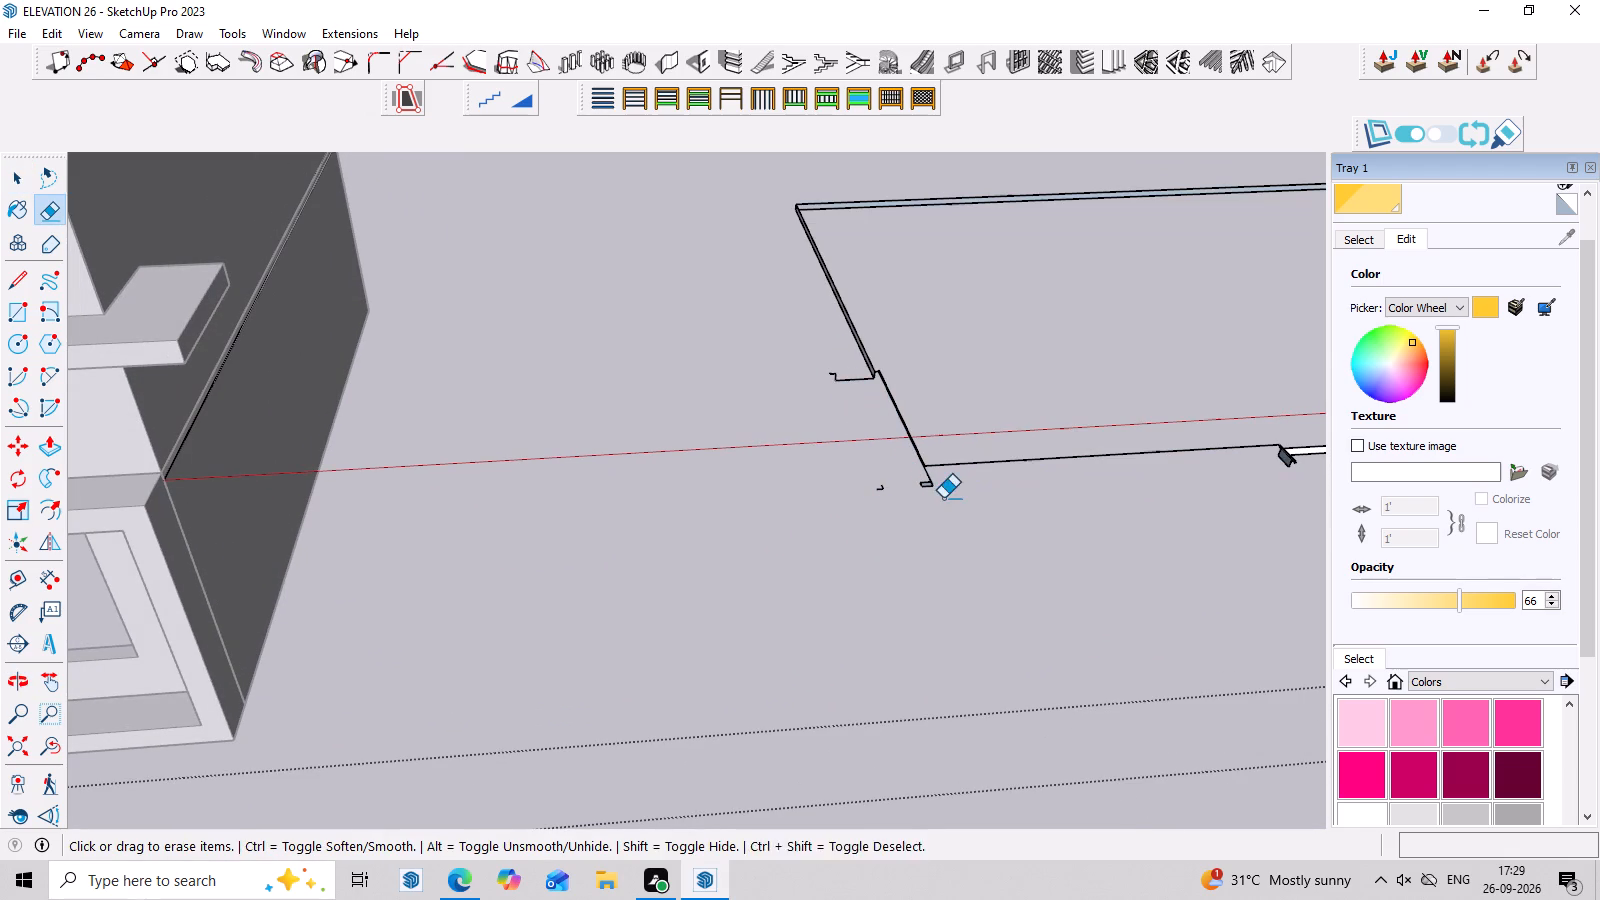
pyautogui.hotkey('ctrl', 'z')
pyautogui.click(1031, 474)
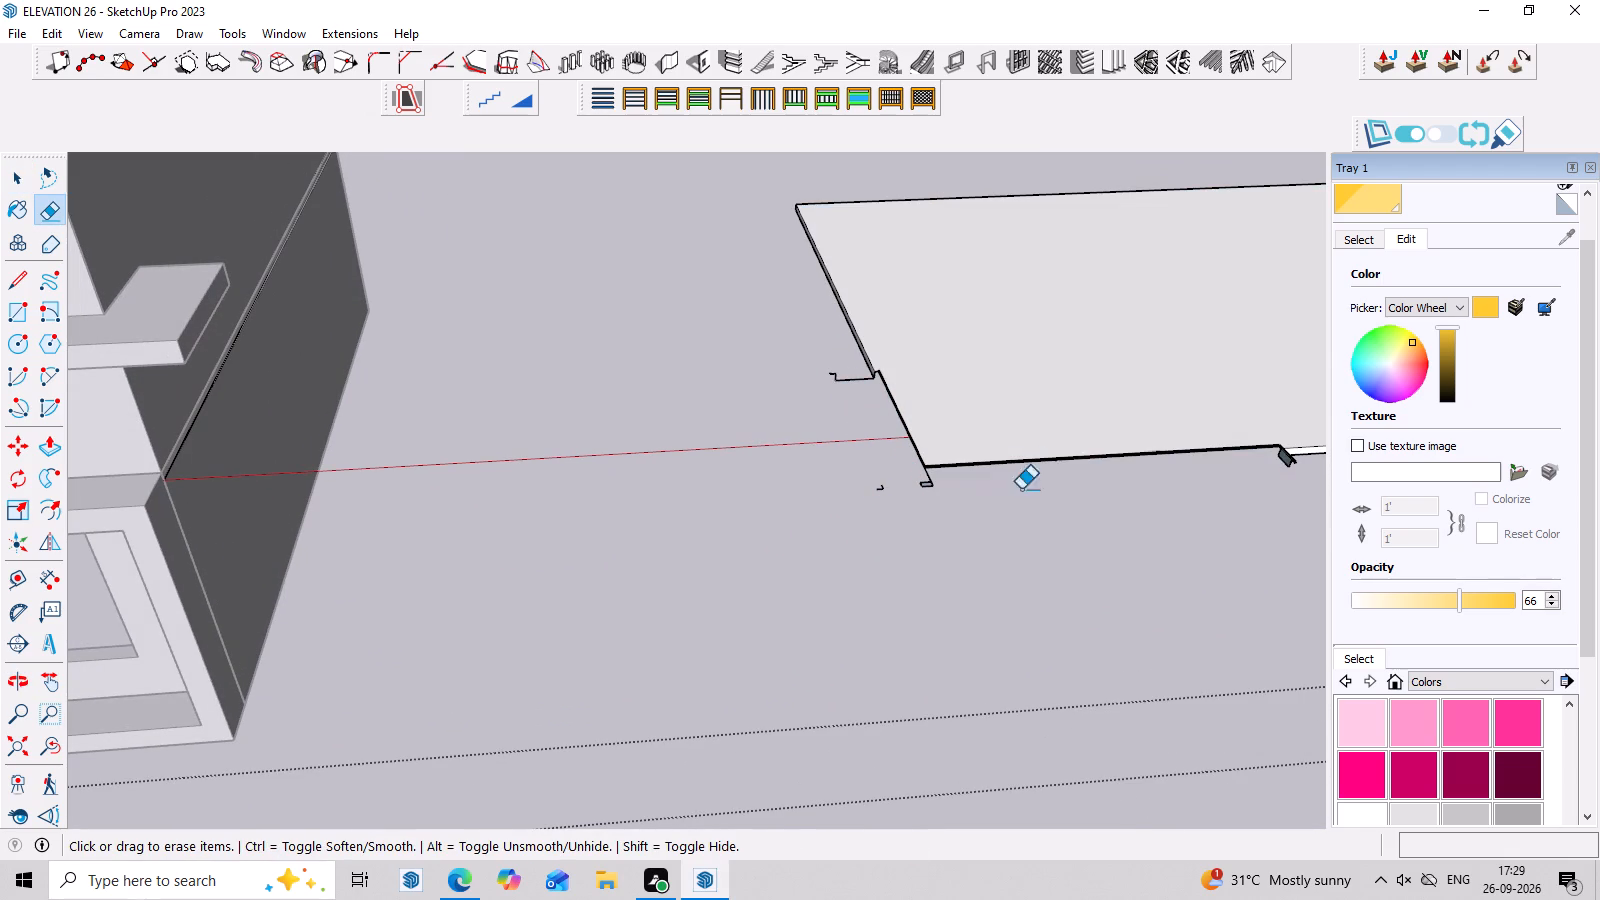
# Erase the leftover lip fragments along the copied slab's front edge and at its front corner.
pyautogui.scroll(5, 1319, 480)
pyautogui.moveTo(1300, 455); pyautogui.dragTo(1265, 509, button='middle')
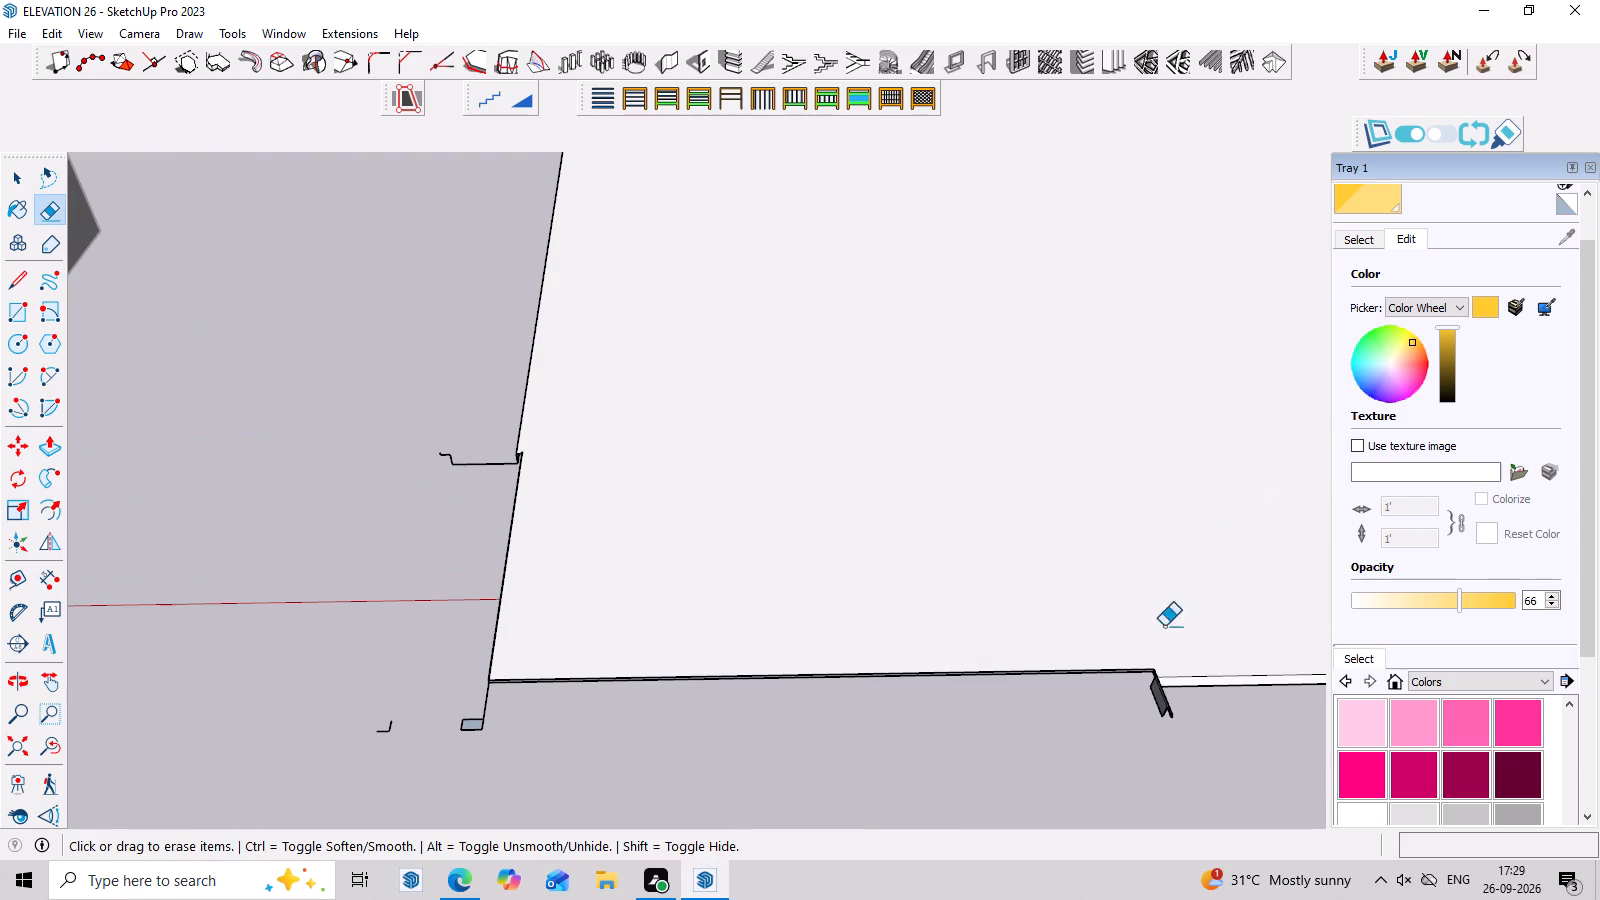
pyautogui.moveTo(1168, 704); pyautogui.dragTo(1151, 714)
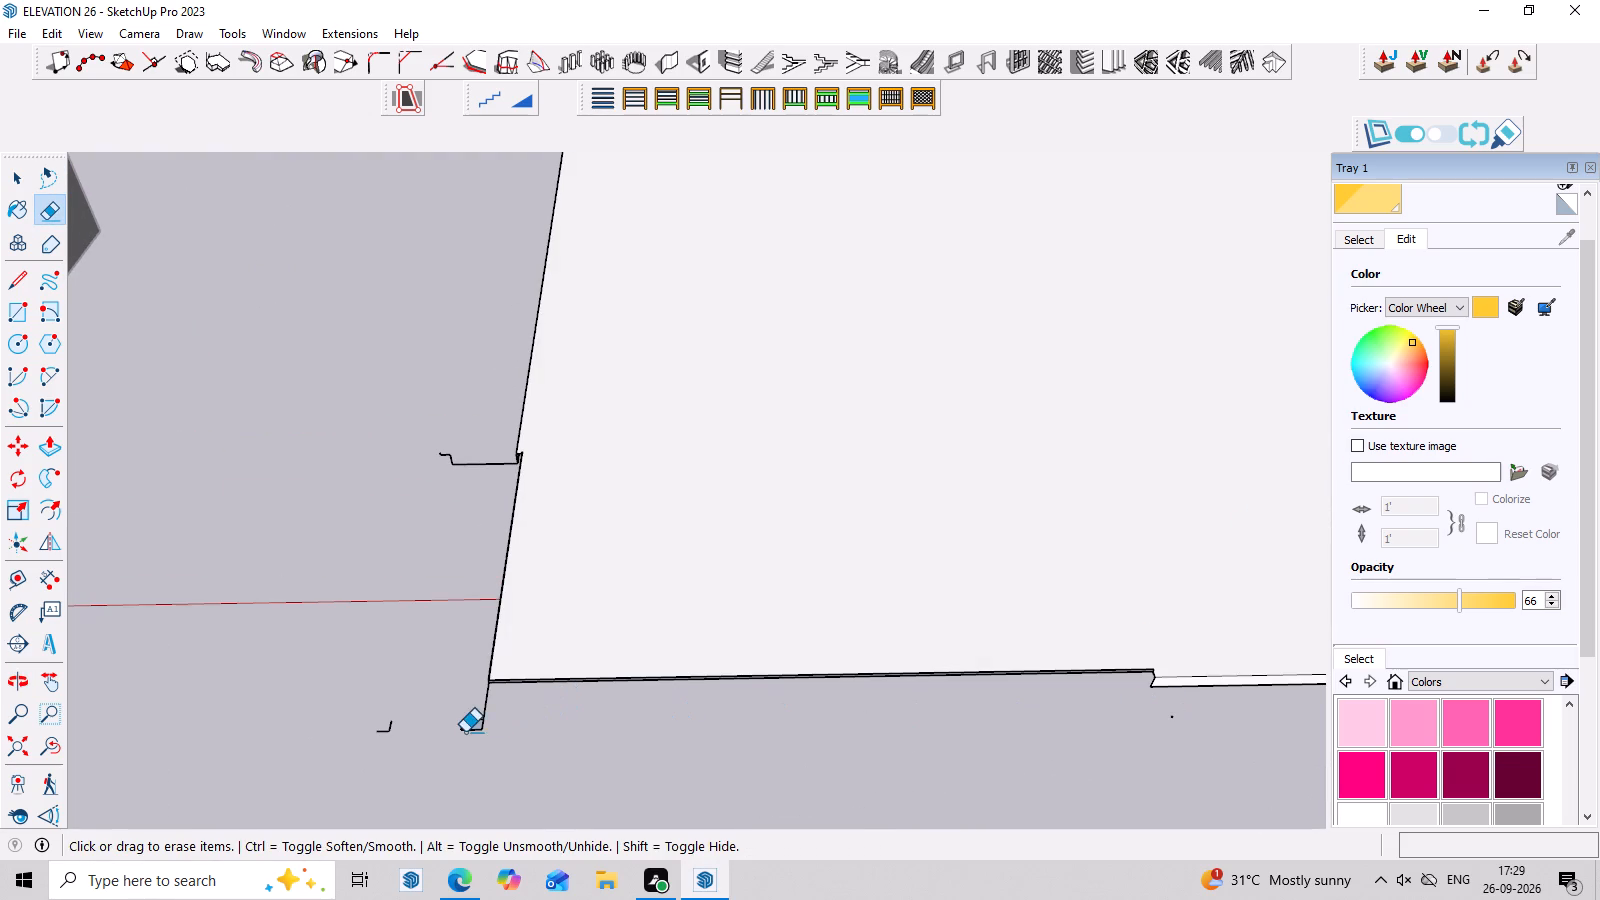
pyautogui.moveTo(491, 727); pyautogui.dragTo(410, 712)
pyautogui.moveTo(477, 708); pyautogui.dragTo(424, 708)
pyautogui.moveTo(480, 729); pyautogui.dragTo(480, 748)
pyautogui.moveTo(486, 719); pyautogui.dragTo(451, 740)
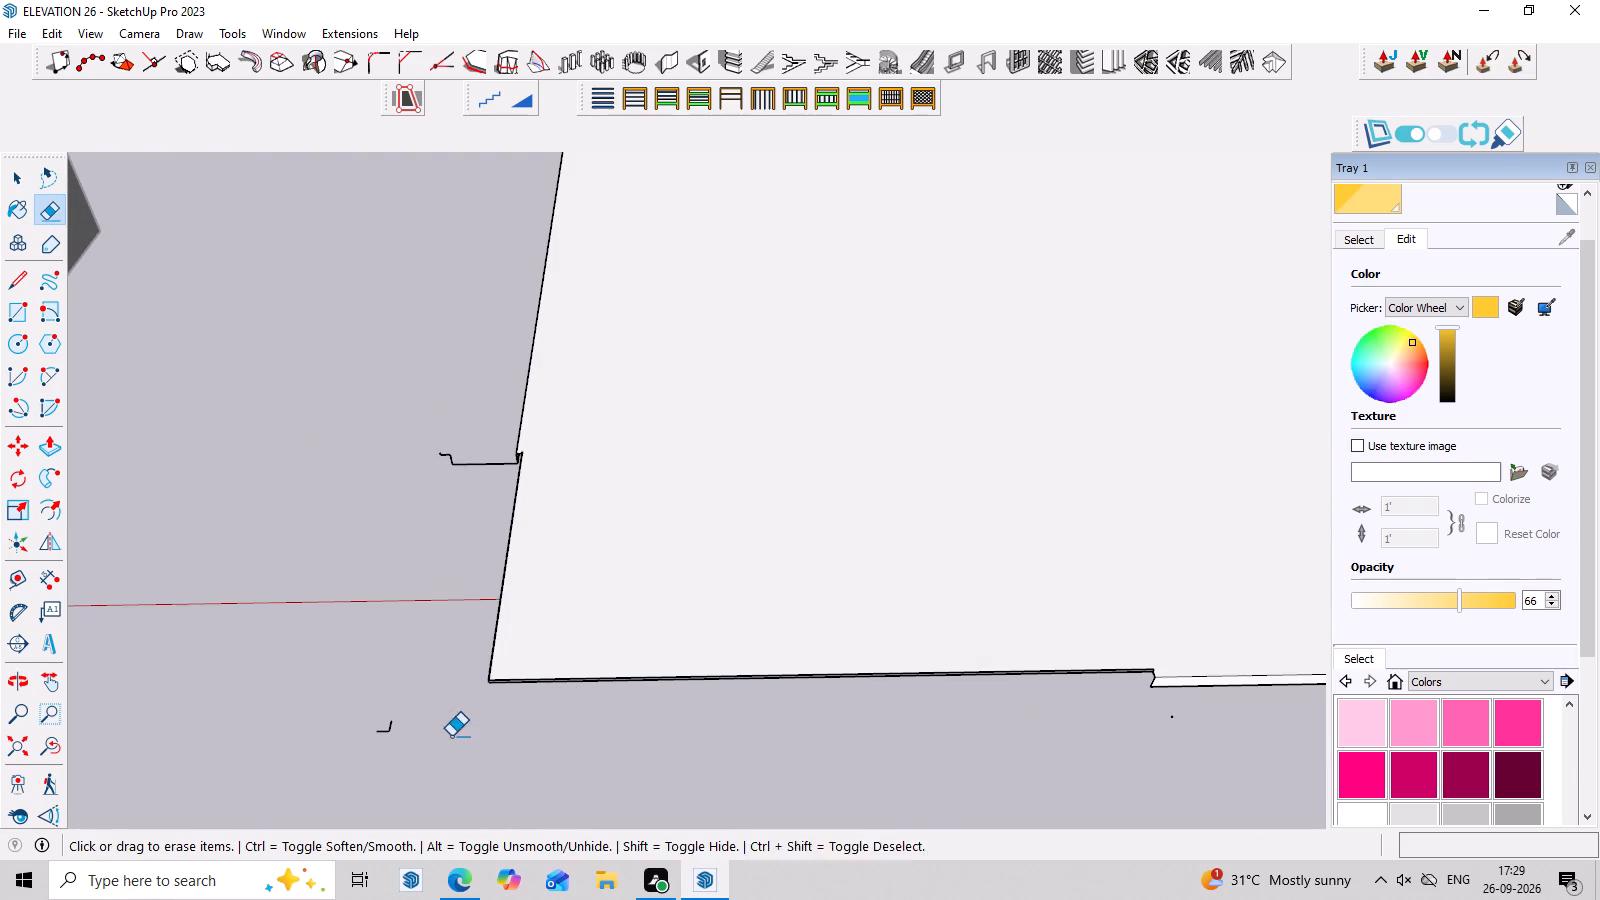
pyautogui.moveTo(499, 708); pyautogui.dragTo(420, 713)
pyautogui.moveTo(403, 724); pyautogui.dragTo(376, 746)
pyautogui.moveTo(397, 703); pyautogui.dragTo(386, 728)
pyautogui.moveTo(386, 724); pyautogui.dragTo(370, 748)
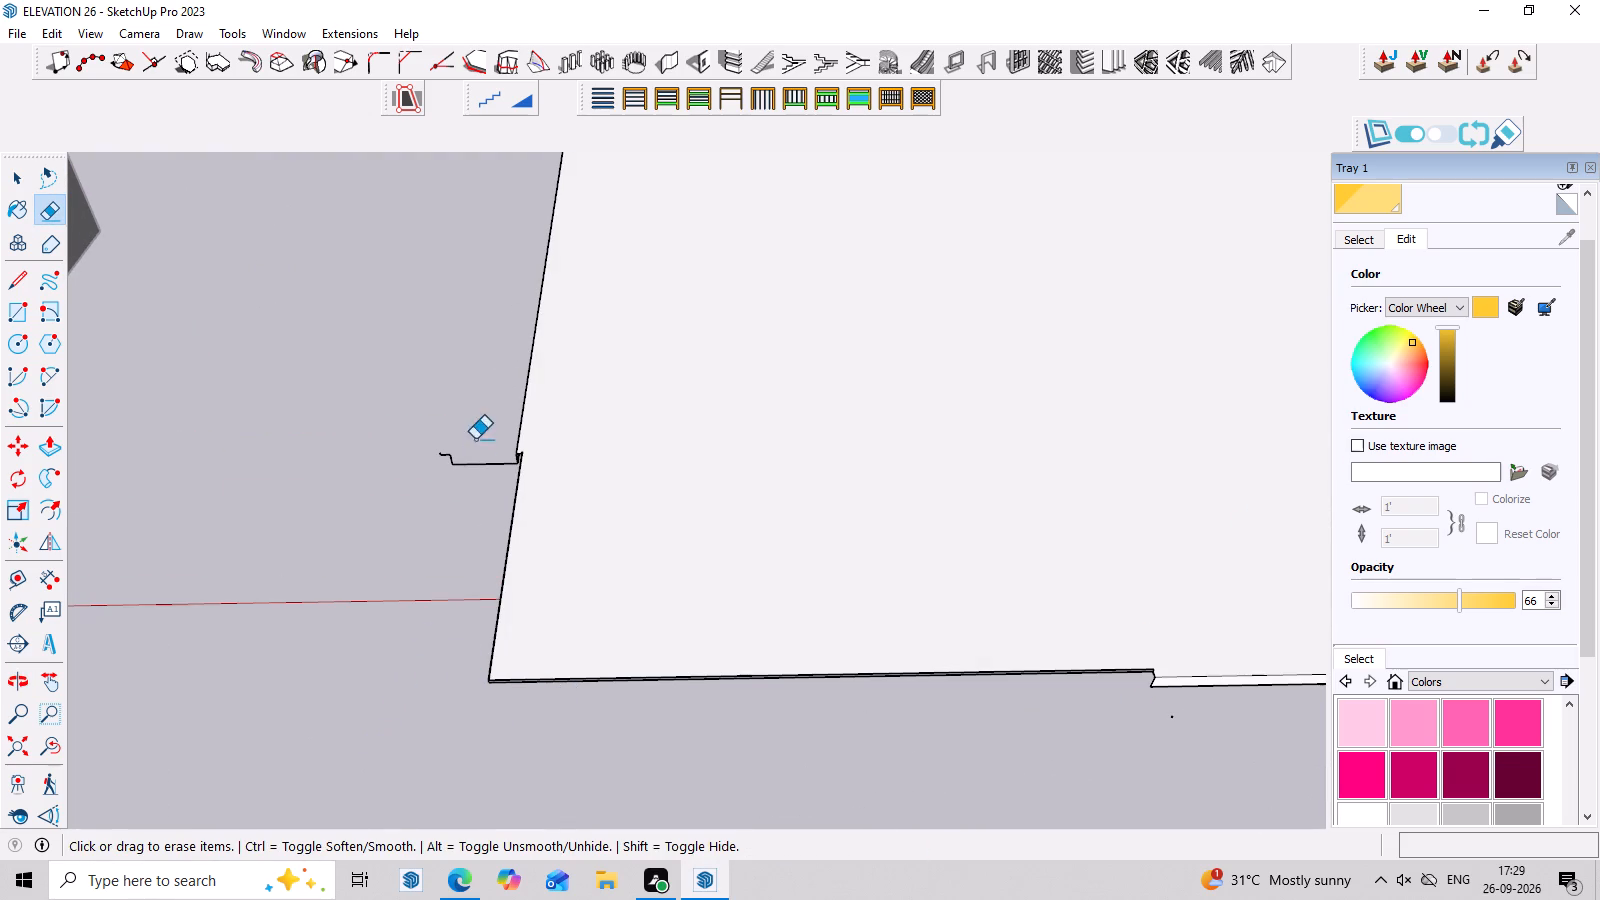
# Erase the leftover lip stub on the copied slab's side, and undo the last erasures that catch the slab face.
pyautogui.moveTo(475, 438); pyautogui.dragTo(442, 520)
pyautogui.moveTo(522, 423); pyautogui.dragTo(469, 500)
pyautogui.moveTo(462, 435); pyautogui.dragTo(430, 491)
pyautogui.moveTo(478, 396); pyautogui.dragTo(442, 471)
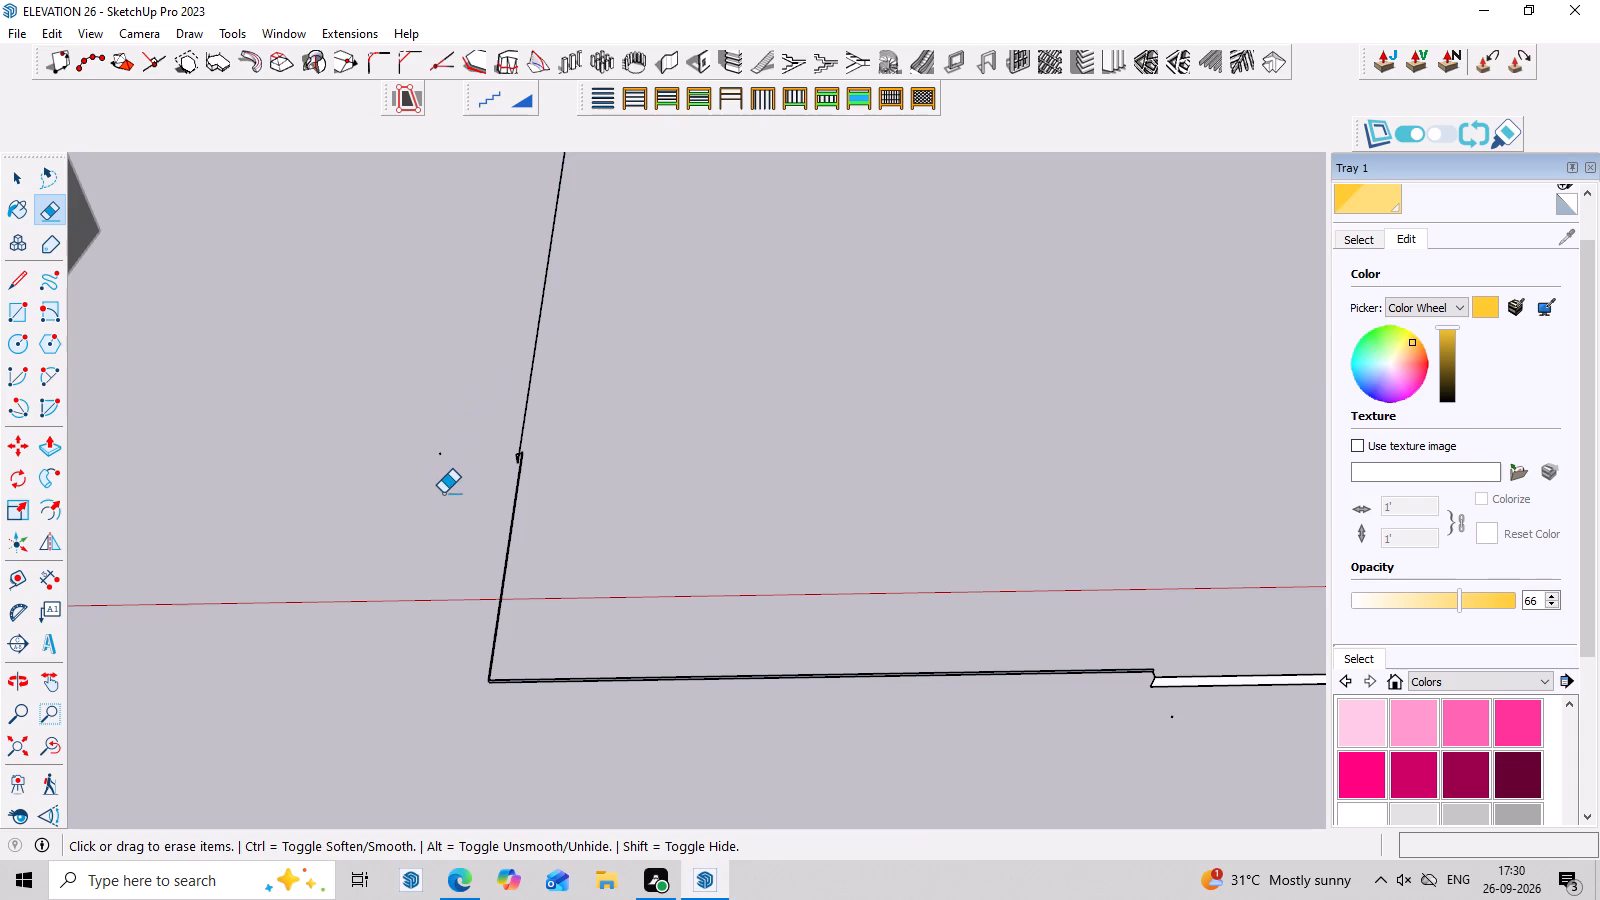
pyautogui.hotkey('ctrl', 'z')
pyautogui.scroll(-3, 443, 493)
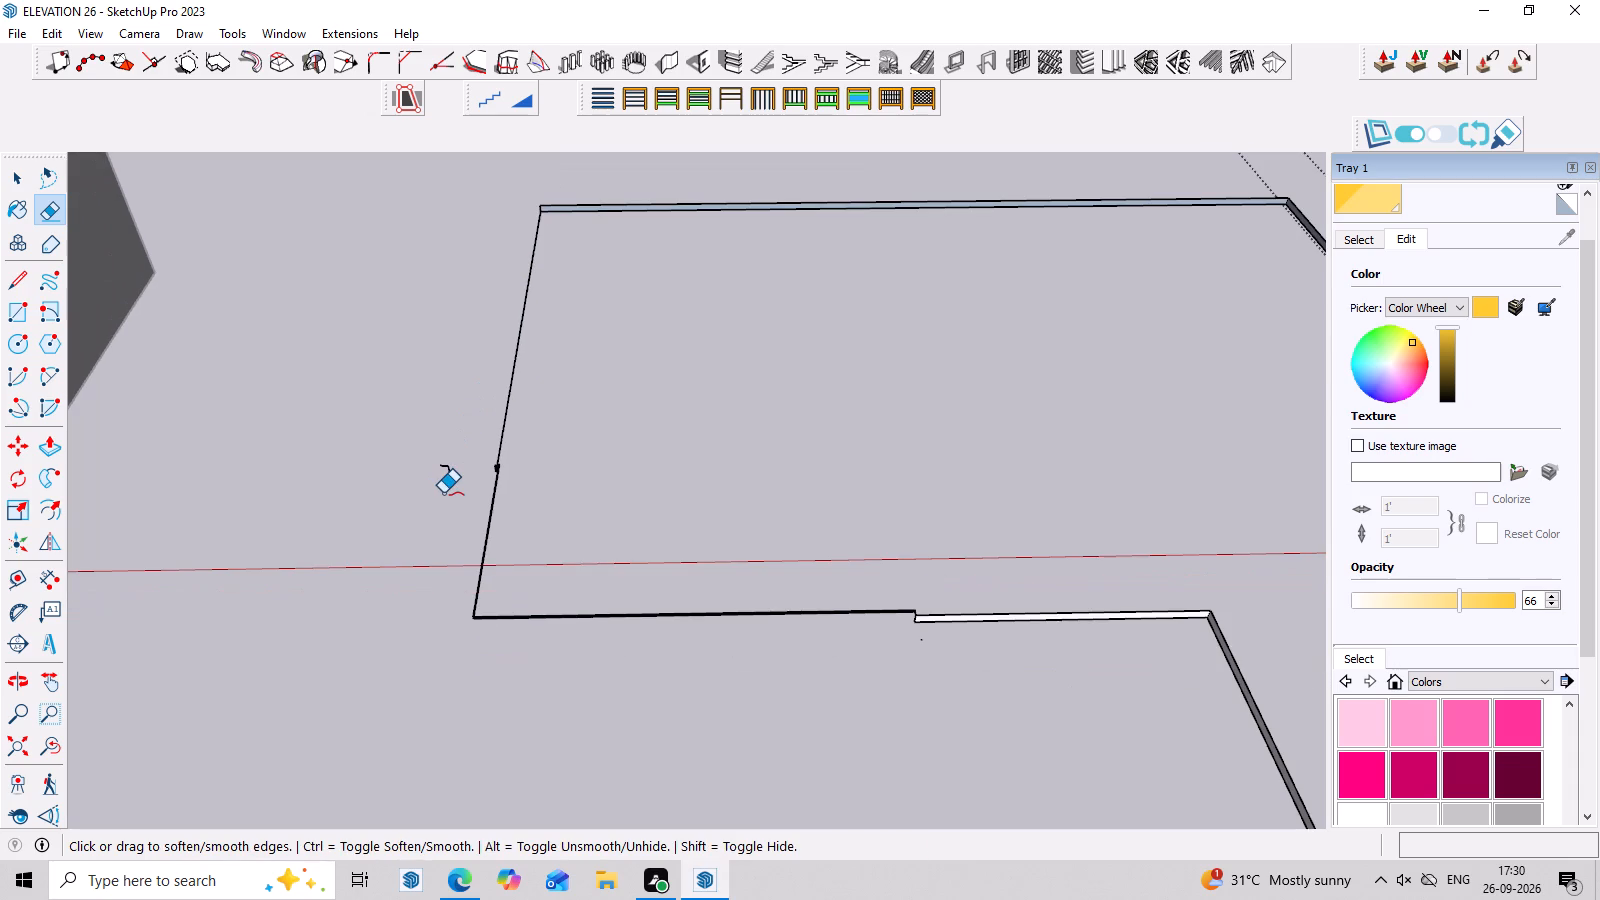
pyautogui.hotkey('ctrl', 'z')
# Examine the trimmed slab copy edge-on and from below.
pyautogui.scroll(-3, 447, 497)
pyautogui.moveTo(488, 510); pyautogui.dragTo(757, 282, button='middle')
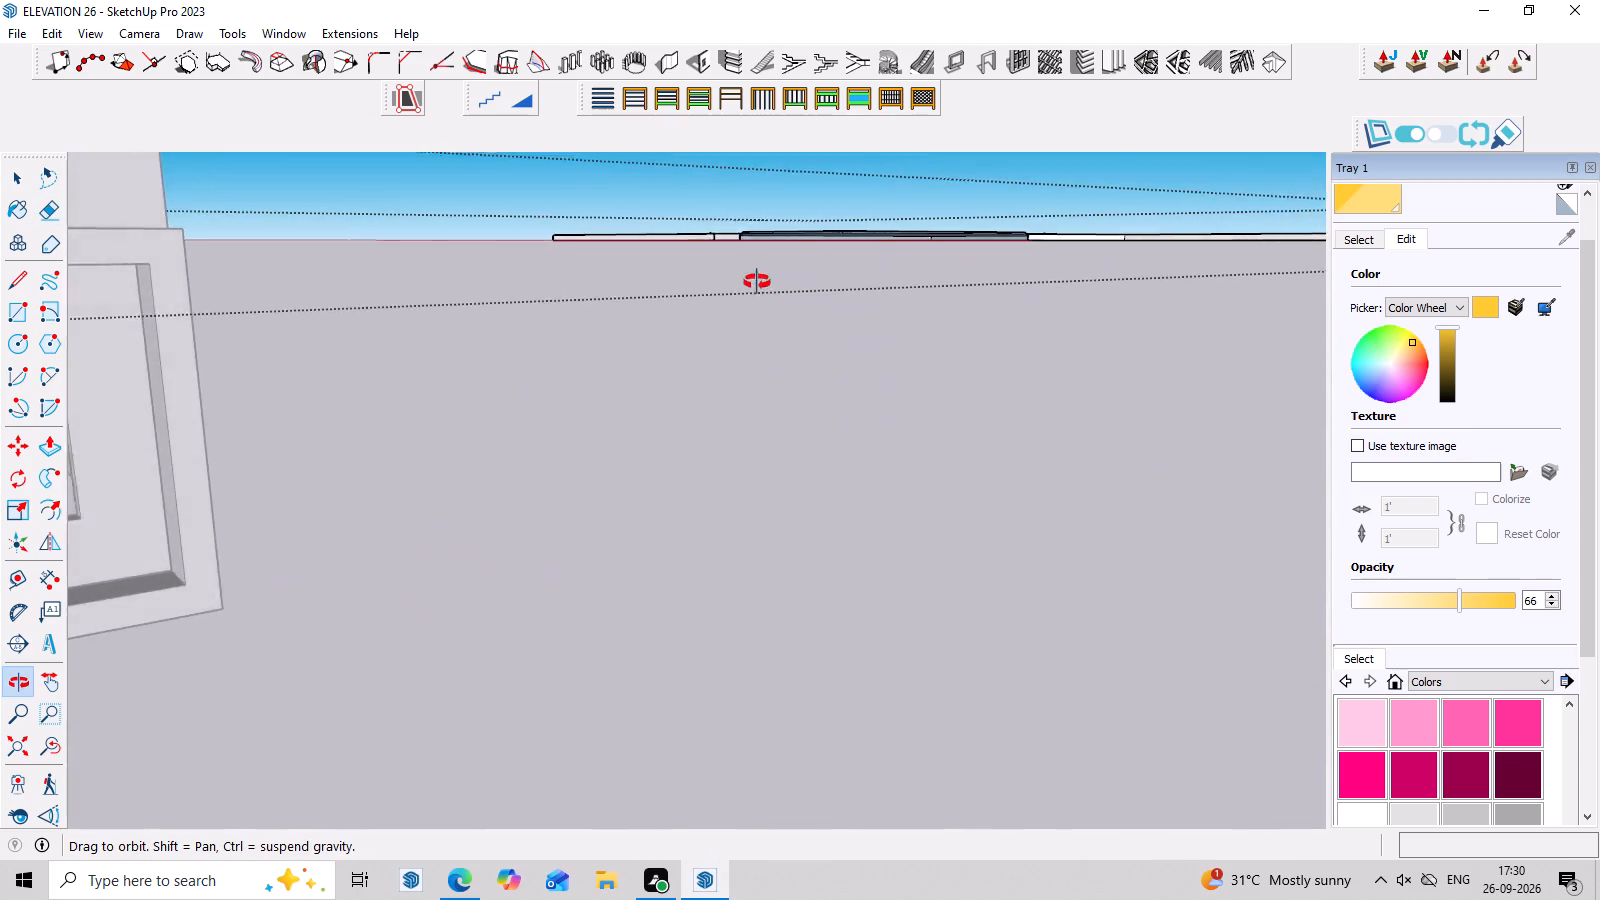
pyautogui.moveTo(757, 282); pyautogui.dragTo(756, 282, button='middle')
pyautogui.scroll(3, 807, 243)
pyautogui.moveTo(810, 231); pyautogui.dragTo(765, 266, button='middle')
pyautogui.scroll(-3, 760, 266)
pyautogui.moveTo(833, 356); pyautogui.dragTo(941, 212, button='middle')
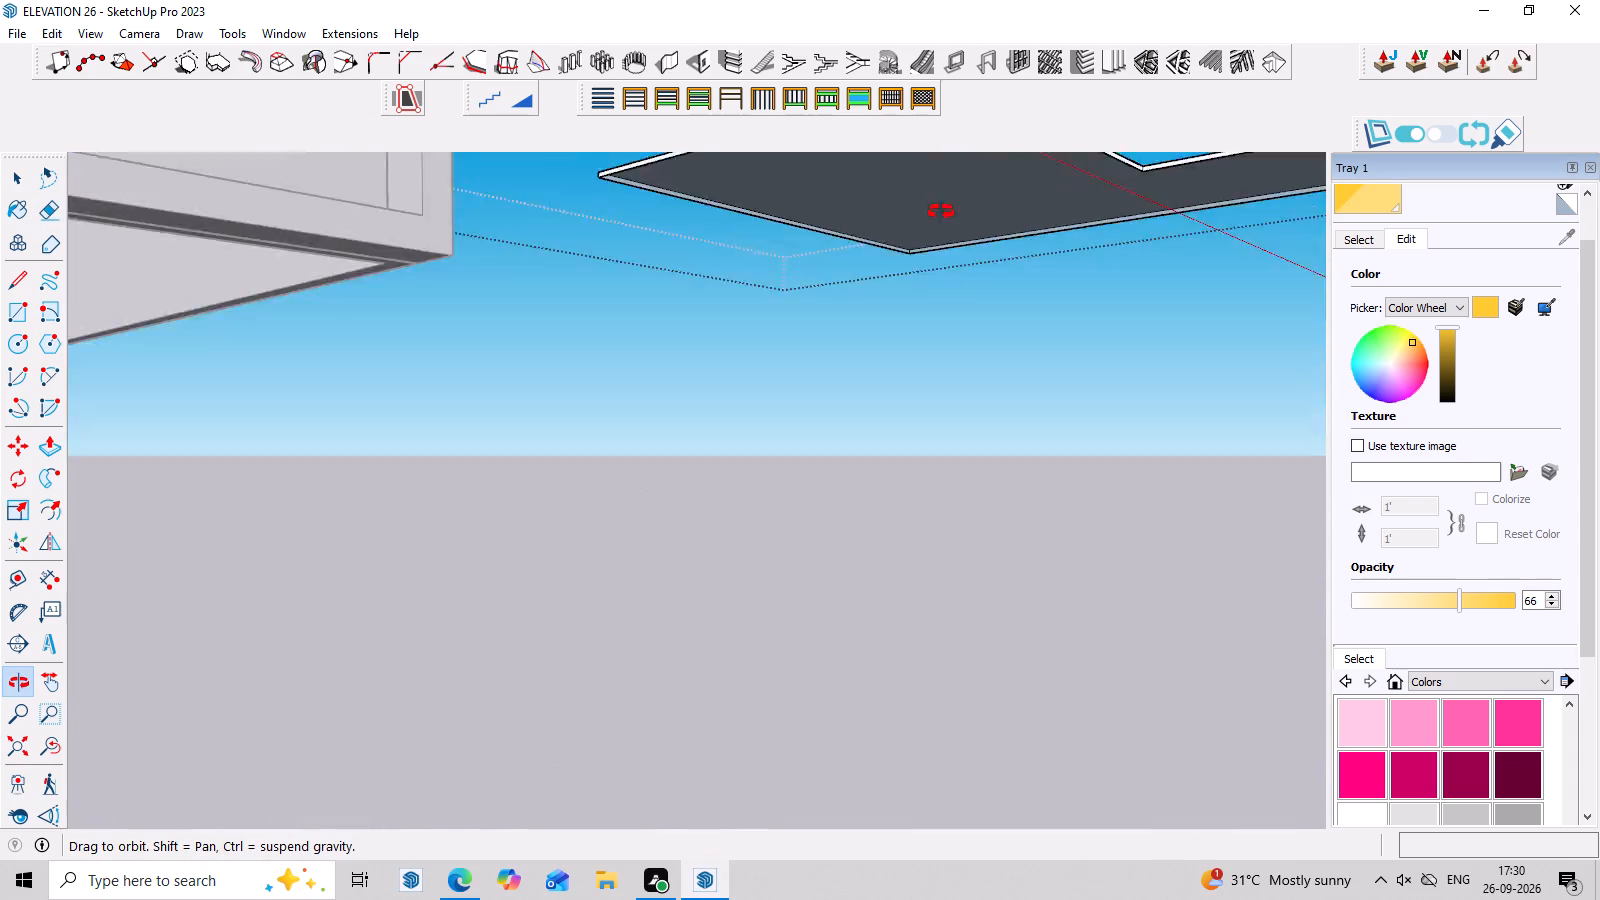
pyautogui.moveTo(941, 212); pyautogui.dragTo(726, 275, button='middle')
pyautogui.scroll(-6, 725, 277)
pyautogui.moveTo(968, 293); pyautogui.dragTo(975, 132, button='middle')
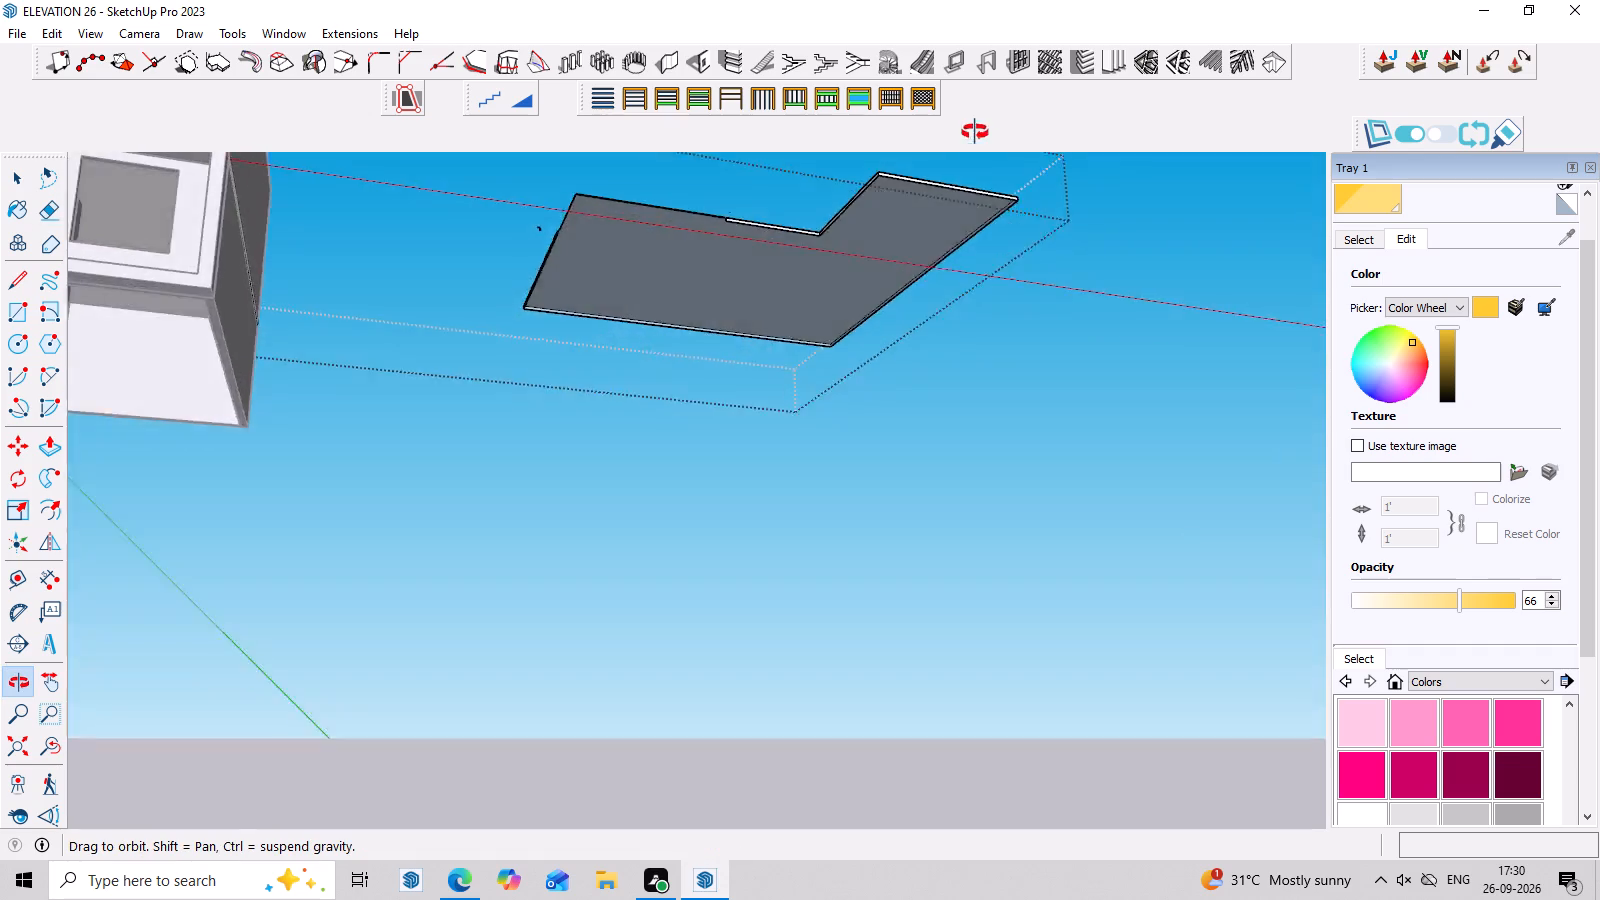
pyautogui.moveTo(975, 132); pyautogui.dragTo(718, 69, button='middle')
pyautogui.scroll(-7, 743, 316)
pyautogui.moveTo(822, 349); pyautogui.dragTo(886, 98, button='middle')
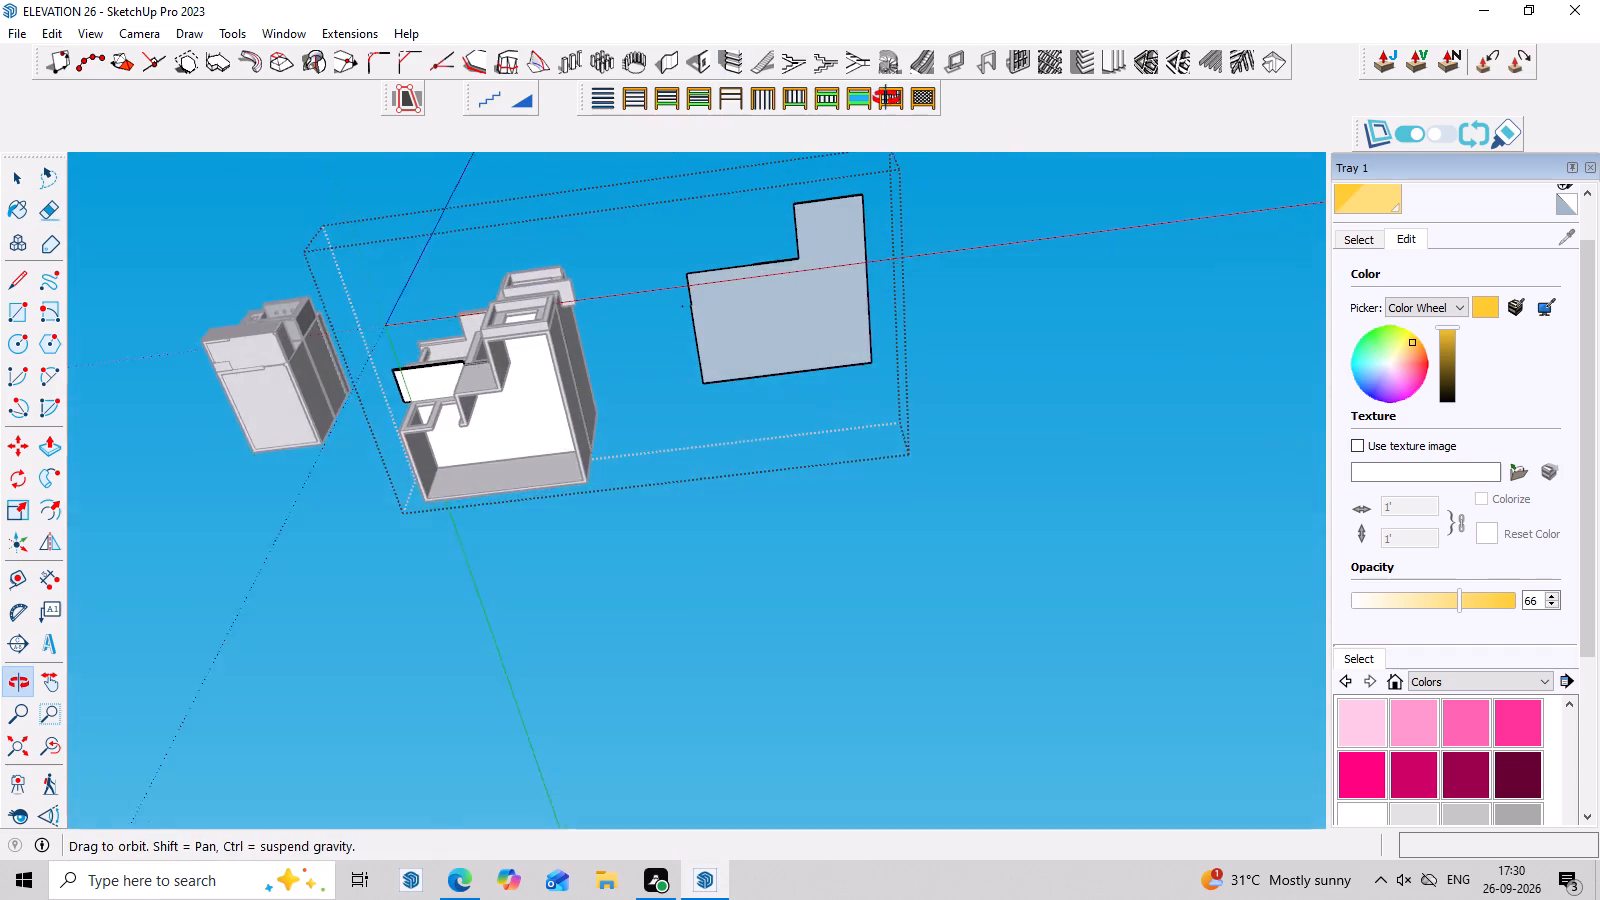
pyautogui.moveTo(886, 98); pyautogui.dragTo(883, 79, button='middle')
pyautogui.scroll(7, 838, 229)
pyautogui.moveTo(931, 370); pyautogui.dragTo(963, 234, button='middle')
pyautogui.scroll(3, 958, 237)
pyautogui.scroll(-3, 952, 260)
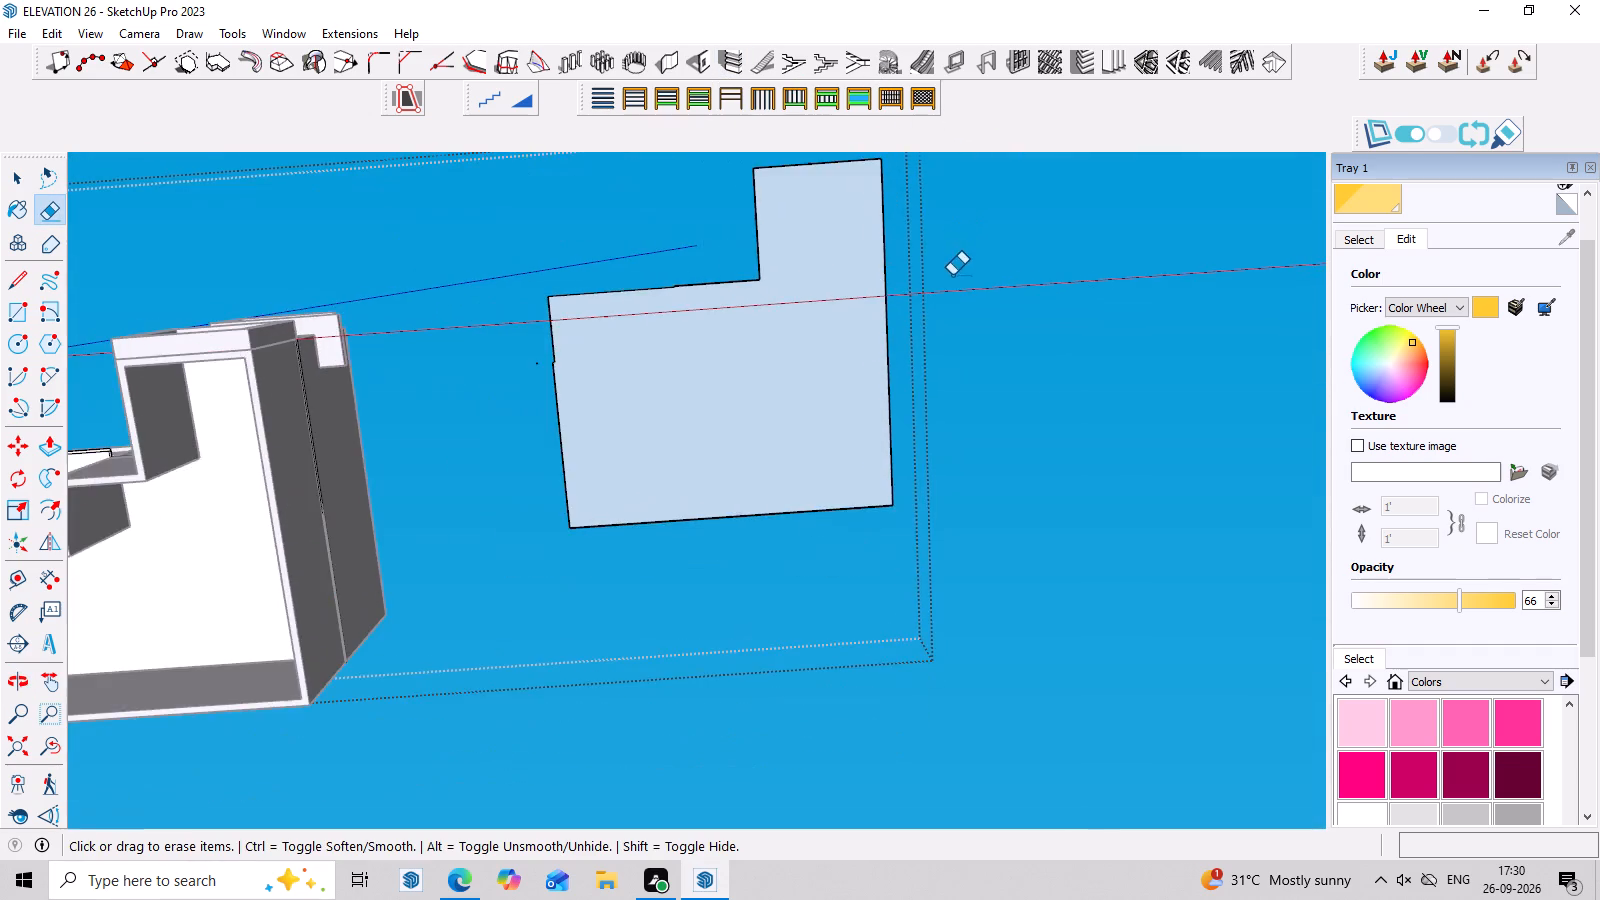
# Delete the trimmed slab copy beside the house and leave the group it belongs to.
pyautogui.scroll(-4, 961, 327)
pyautogui.moveTo(953, 371); pyautogui.dragTo(861, 899, button='middle')
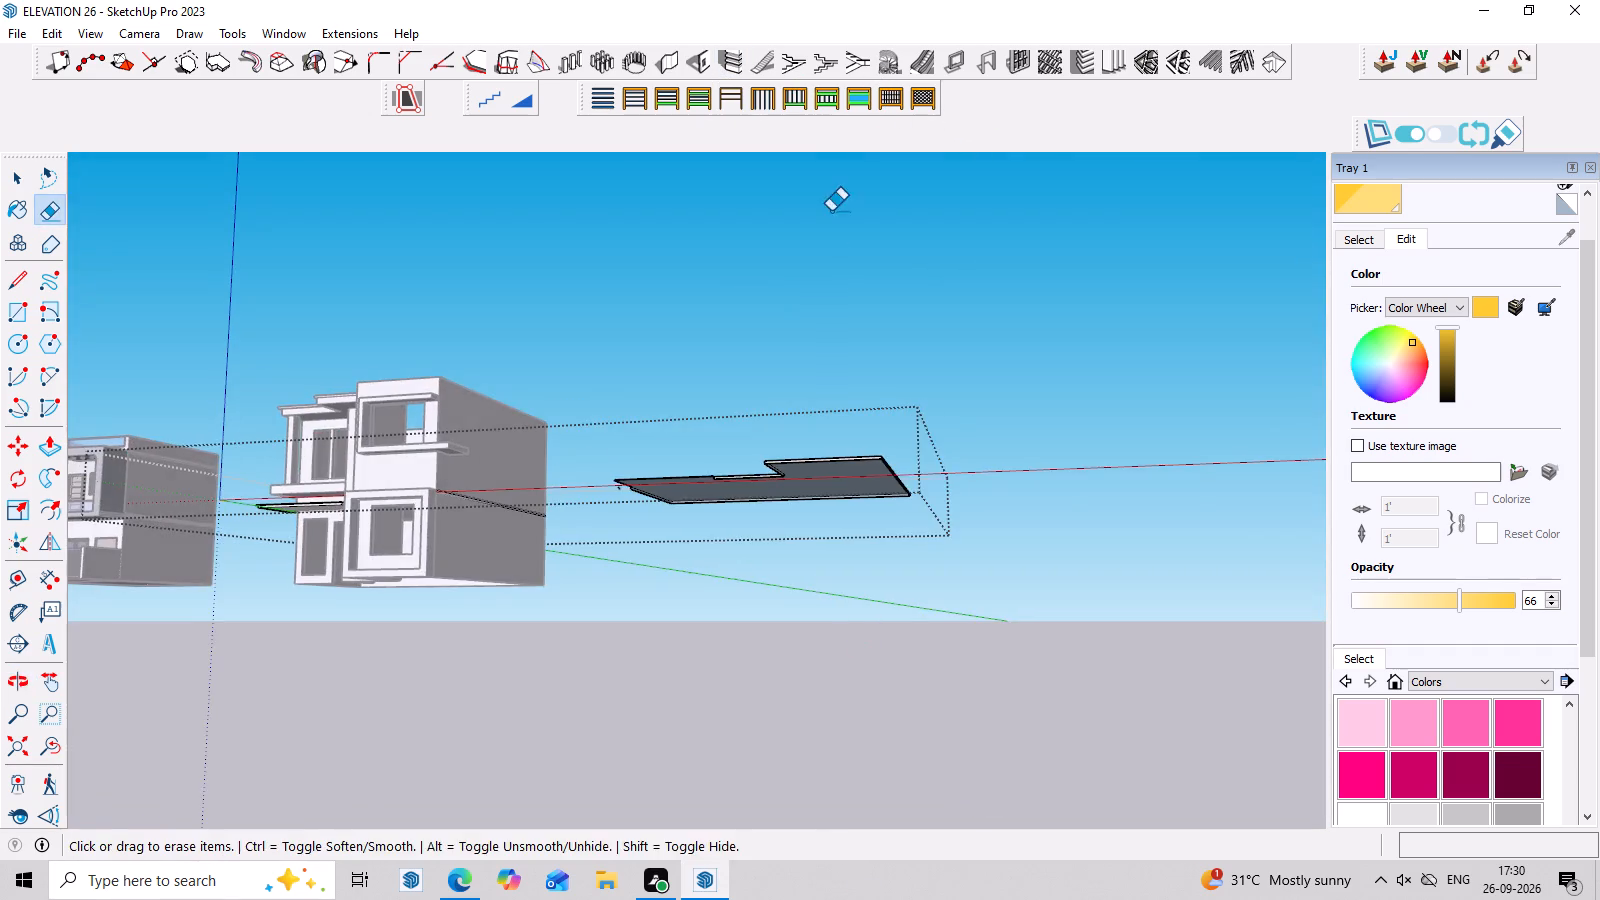
pyautogui.moveTo(831, 224); pyautogui.dragTo(843, 717, button='middle')
pyautogui.moveTo(857, 689); pyautogui.dragTo(1085, 178, button='middle')
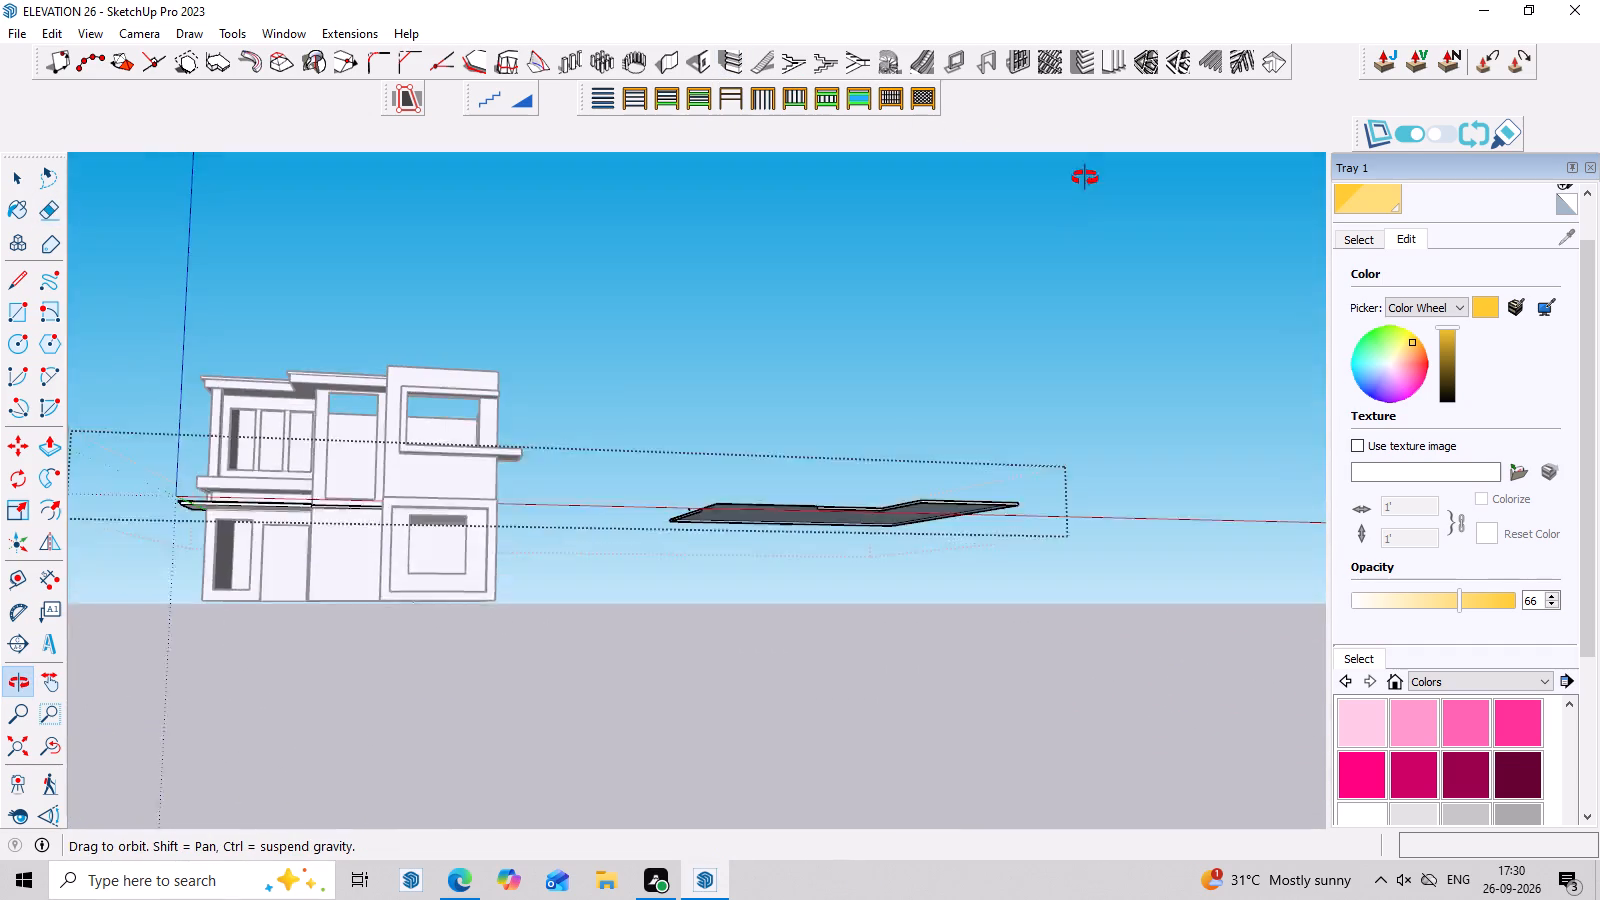
pyautogui.moveTo(1085, 178); pyautogui.dragTo(1086, 168, button='middle')
pyautogui.moveTo(952, 371); pyautogui.dragTo(832, 626, button='middle')
pyautogui.press('space')
pyautogui.moveTo(1044, 338); pyautogui.dragTo(706, 745)
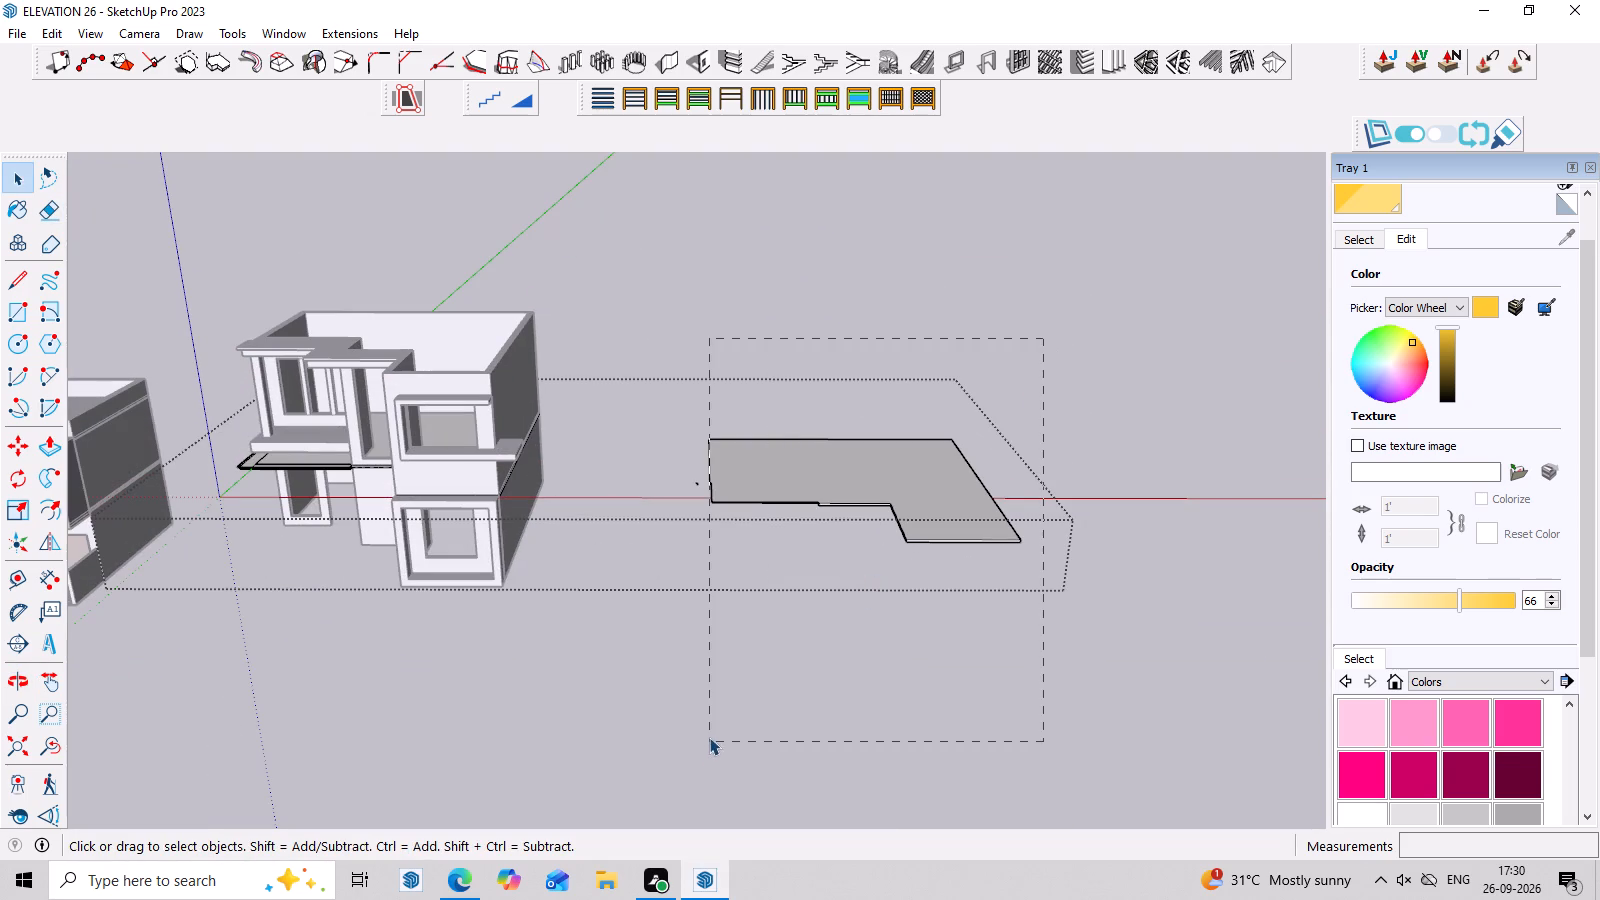
pyautogui.press('Delete')
pyautogui.moveTo(860, 612); pyautogui.dragTo(899, 458, button='middle')
pyautogui.click(876, 399)
# Examine the house from the front, from above and from below.
pyautogui.scroll(-3, 876, 399)
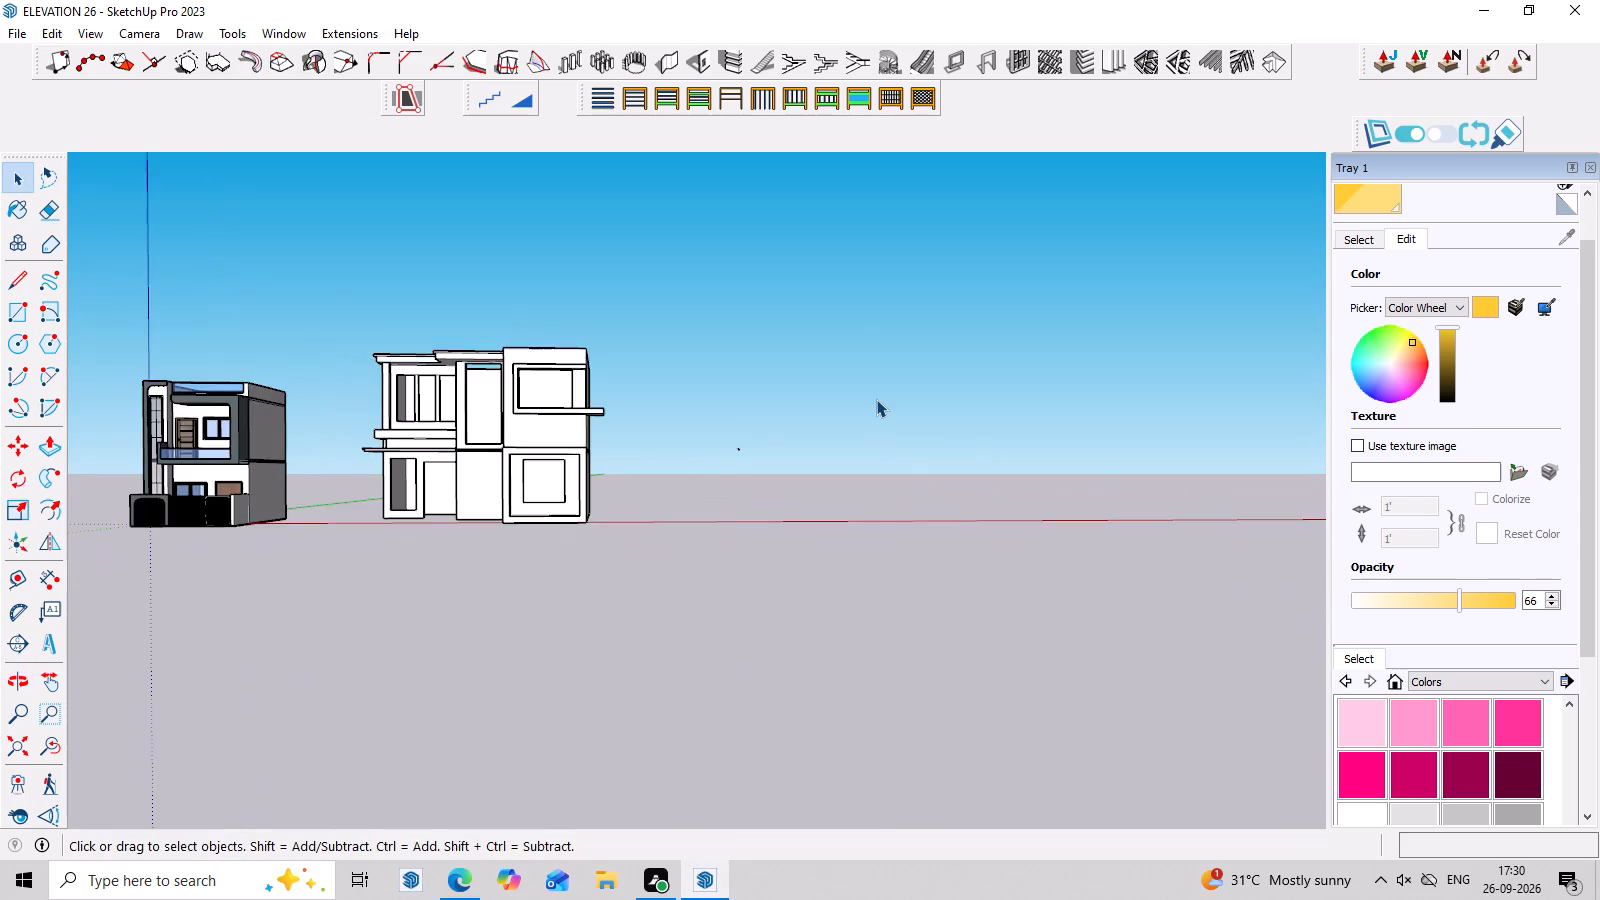
pyautogui.moveTo(876, 400); pyautogui.dragTo(890, 533, button='middle')
pyautogui.scroll(3, 616, 469)
pyautogui.scroll(-11, 583, 420)
pyautogui.moveTo(873, 446); pyautogui.dragTo(867, 517, button='middle')
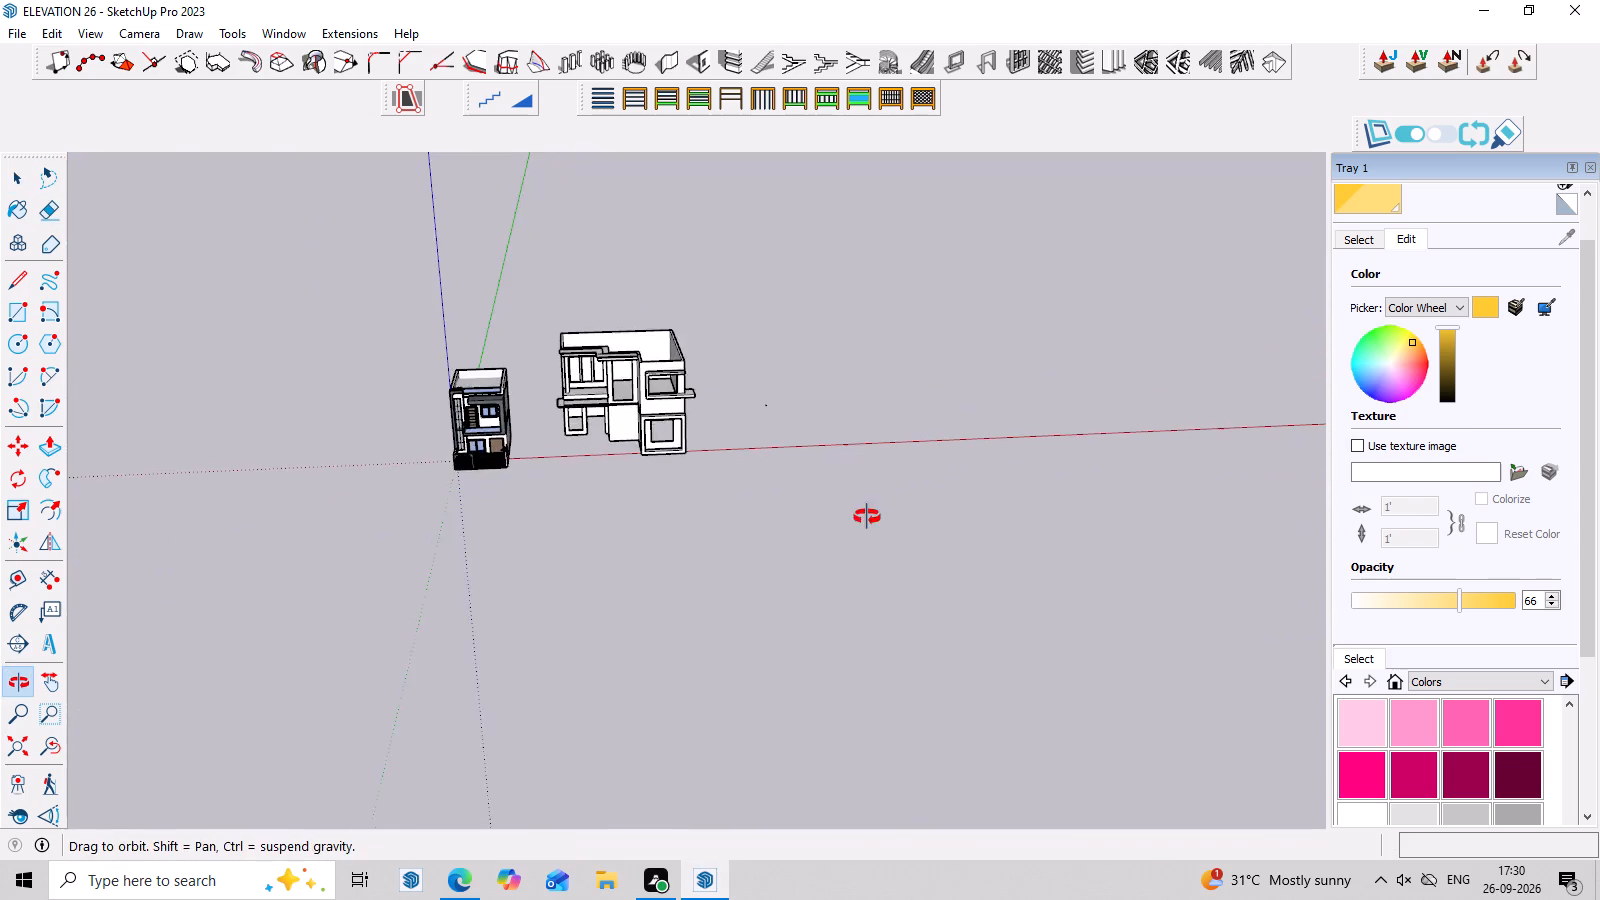
pyautogui.moveTo(867, 517); pyautogui.dragTo(855, 534, button='middle')
pyautogui.scroll(4, 661, 369)
pyautogui.moveTo(655, 320); pyautogui.dragTo(639, 566, button='middle')
pyautogui.scroll(-7, 687, 419)
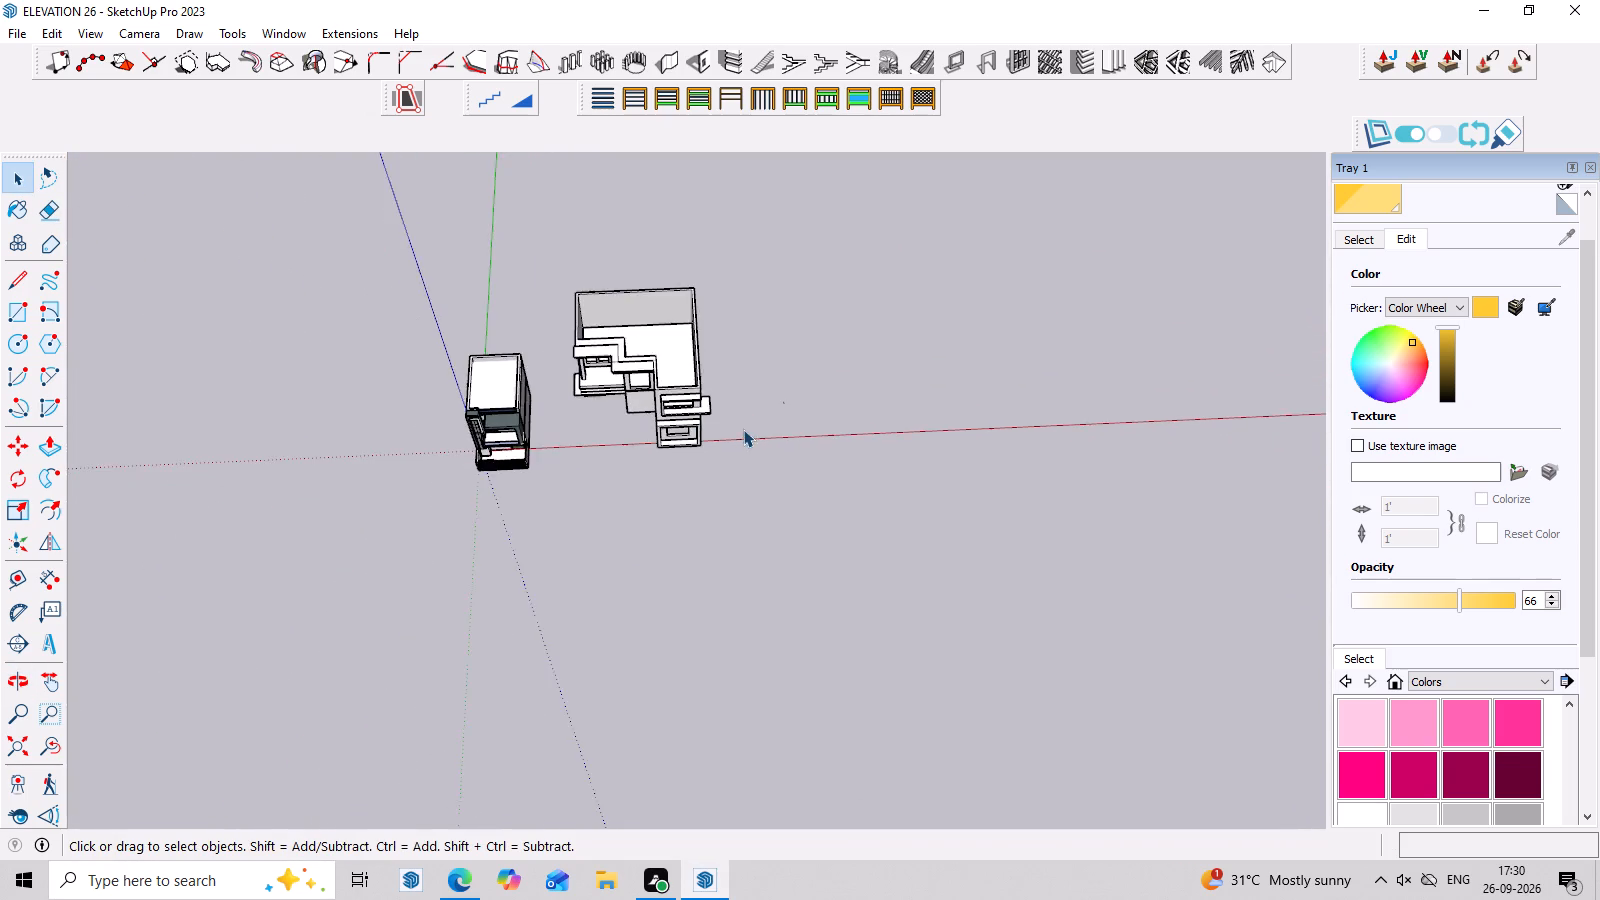
pyautogui.moveTo(743, 429); pyautogui.dragTo(745, 36, button='middle')
pyautogui.moveTo(694, 603); pyautogui.dragTo(709, 304, button='middle')
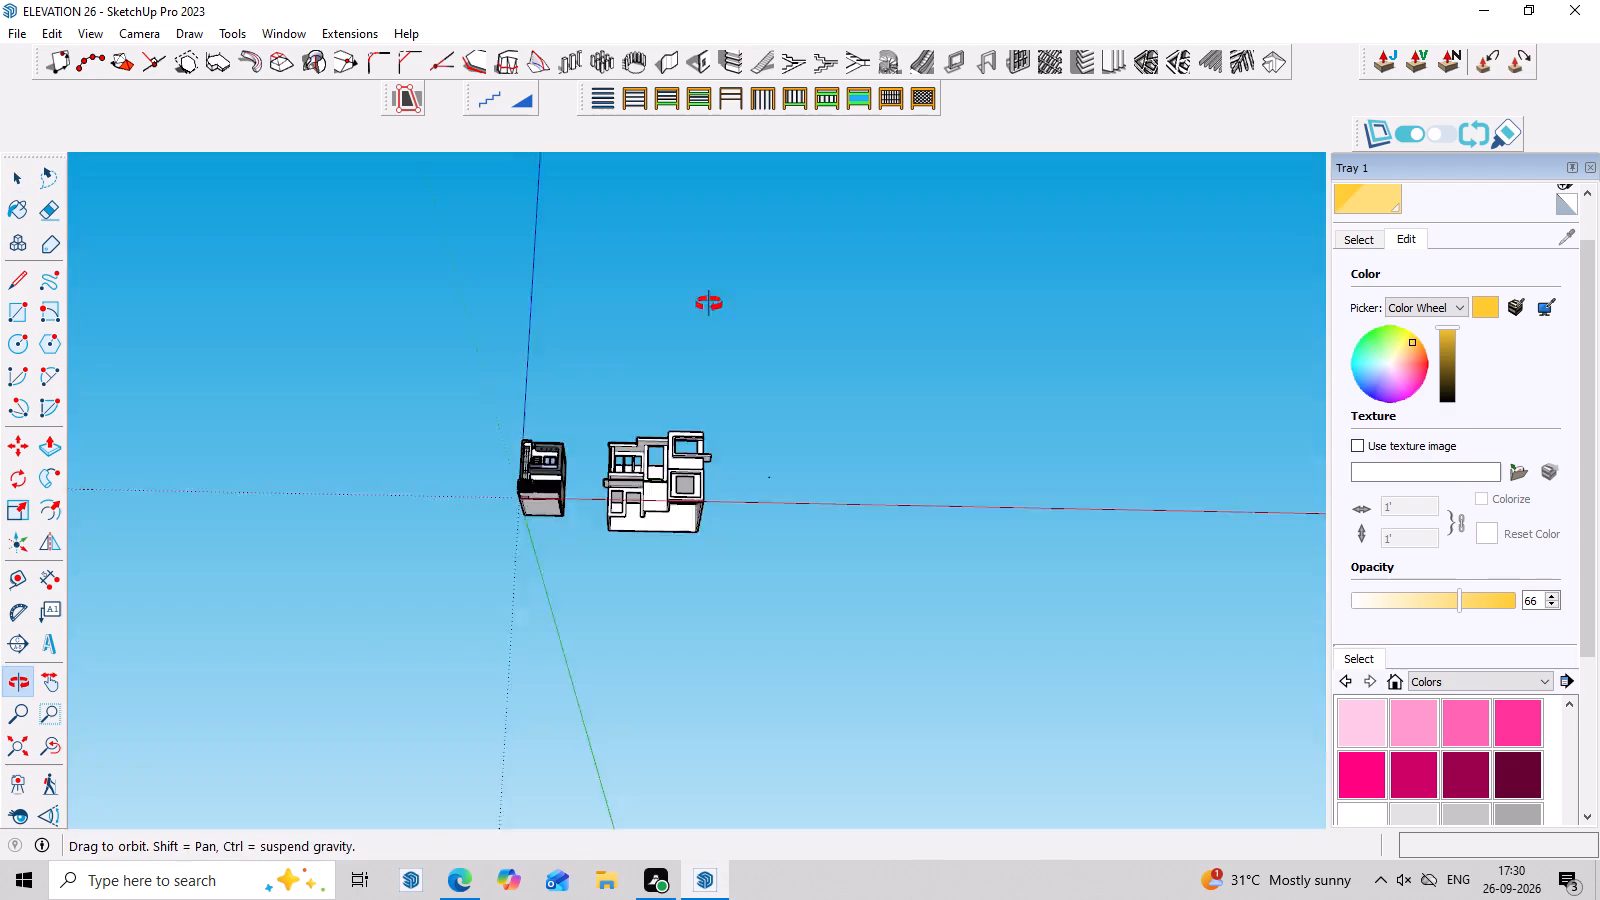
pyautogui.moveTo(709, 304); pyautogui.dragTo(711, 289, button='middle')
pyautogui.scroll(10, 682, 579)
pyautogui.moveTo(709, 421); pyautogui.dragTo(667, 817, button='middle')
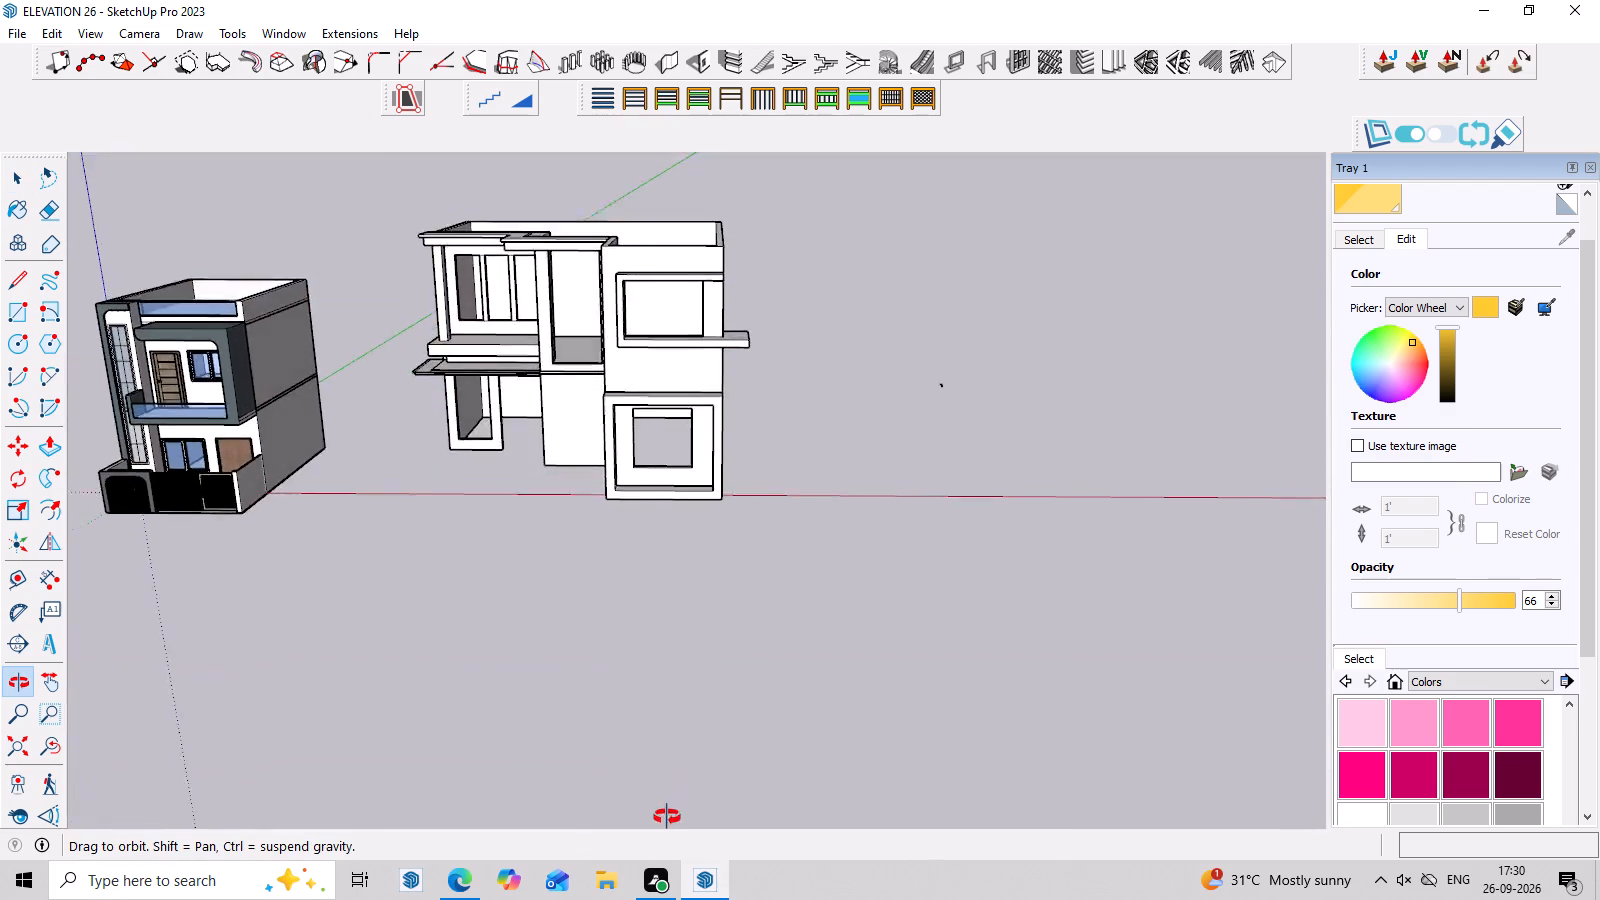
# Trace the stepped outer outline of the house's base with the Line tool to form a closed bottom face.
pyautogui.moveTo(667, 817); pyautogui.dragTo(711, 31, button='middle')
pyautogui.scroll(3, 720, 435)
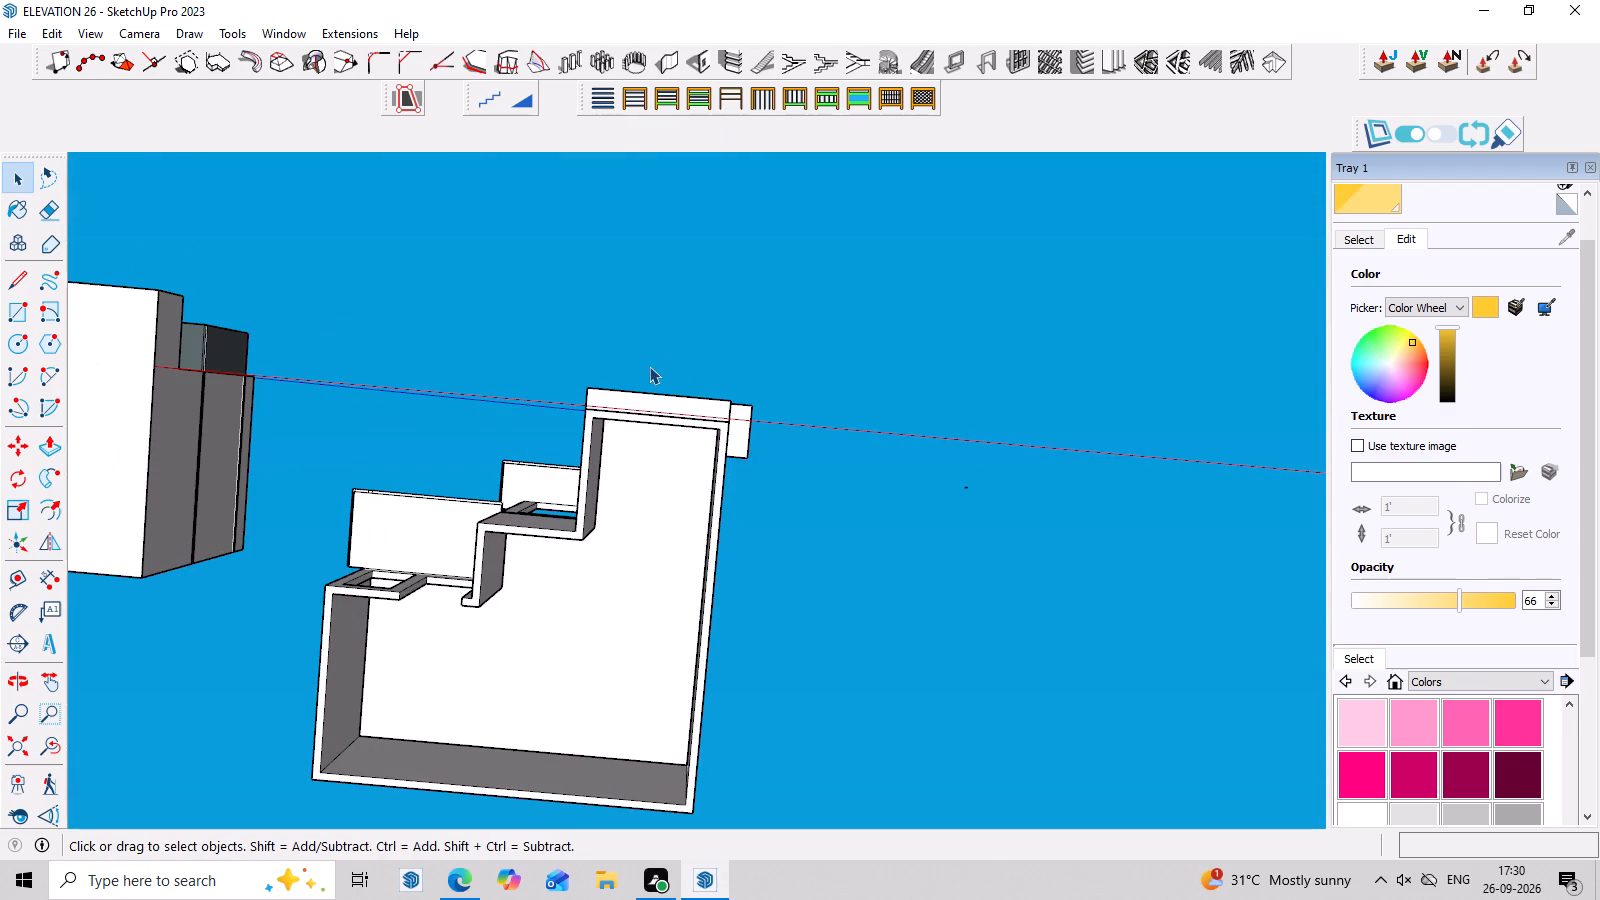
pyautogui.press('k')
pyautogui.press('k')
pyautogui.press('l')
pyautogui.scroll(2, 612, 393)
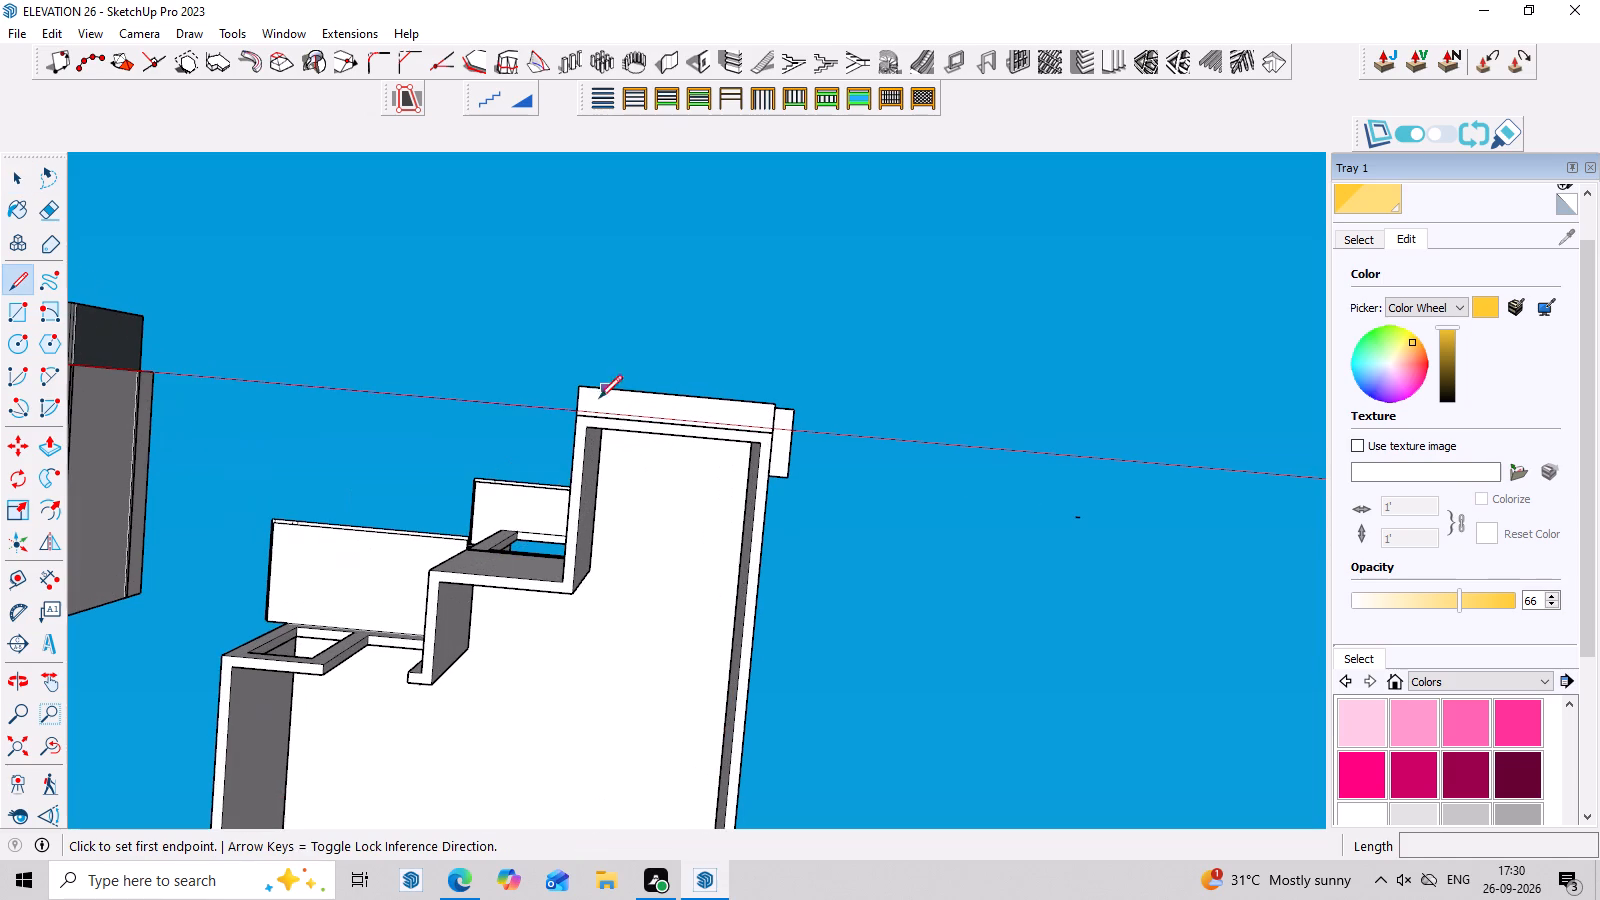
pyautogui.scroll(1, 599, 398)
pyautogui.click(576, 421)
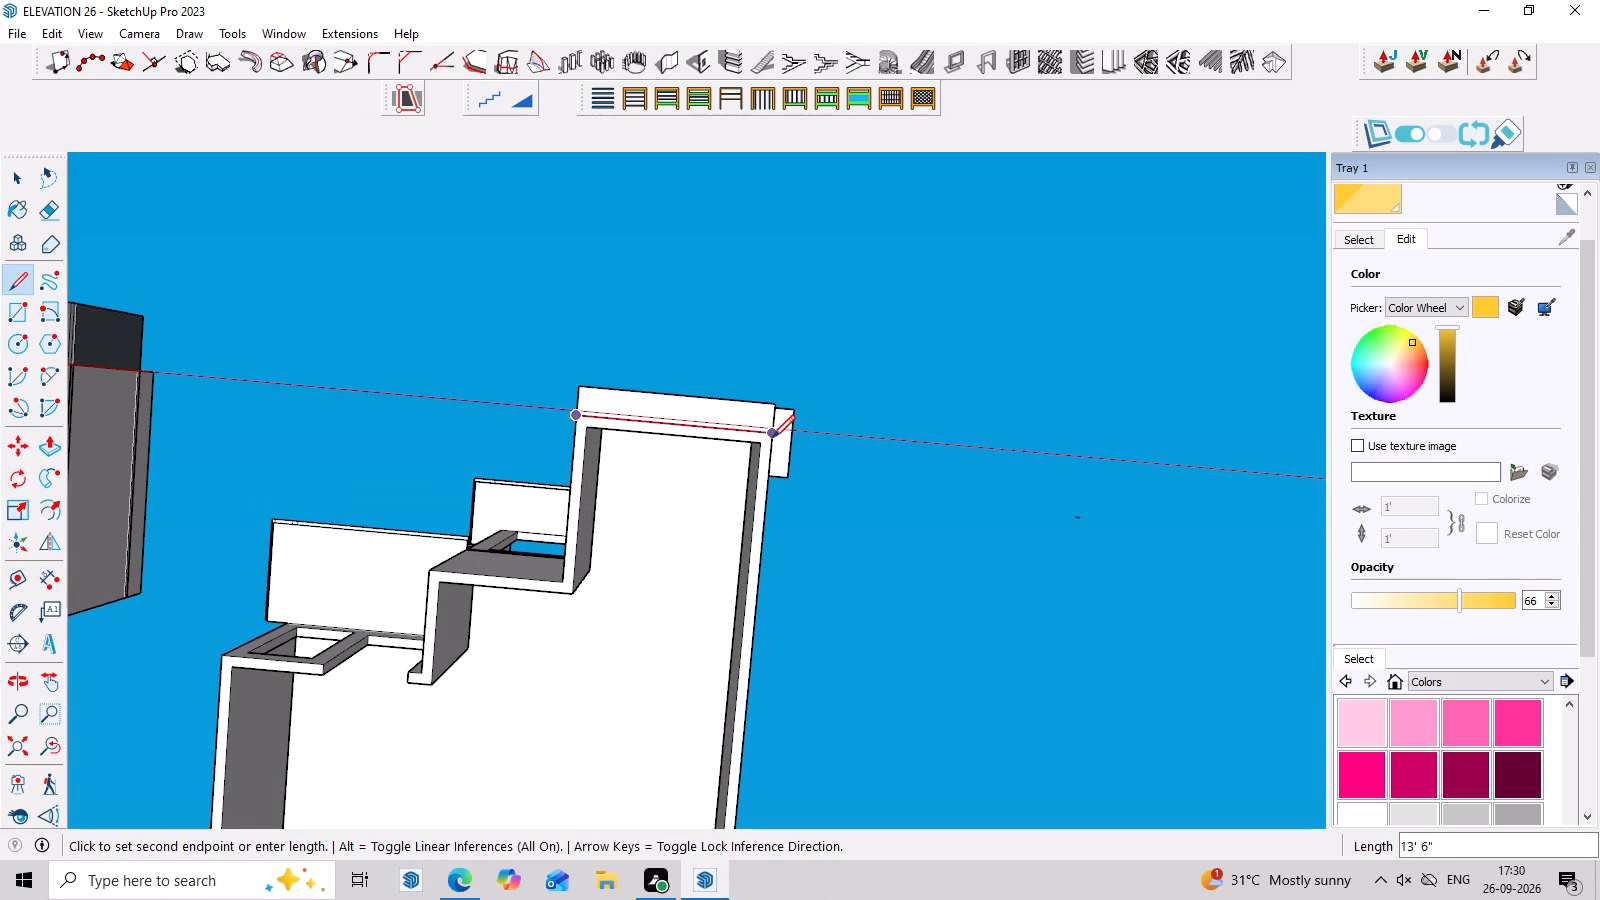
pyautogui.click(772, 438)
pyautogui.scroll(-8, 755, 518)
pyautogui.click(748, 747)
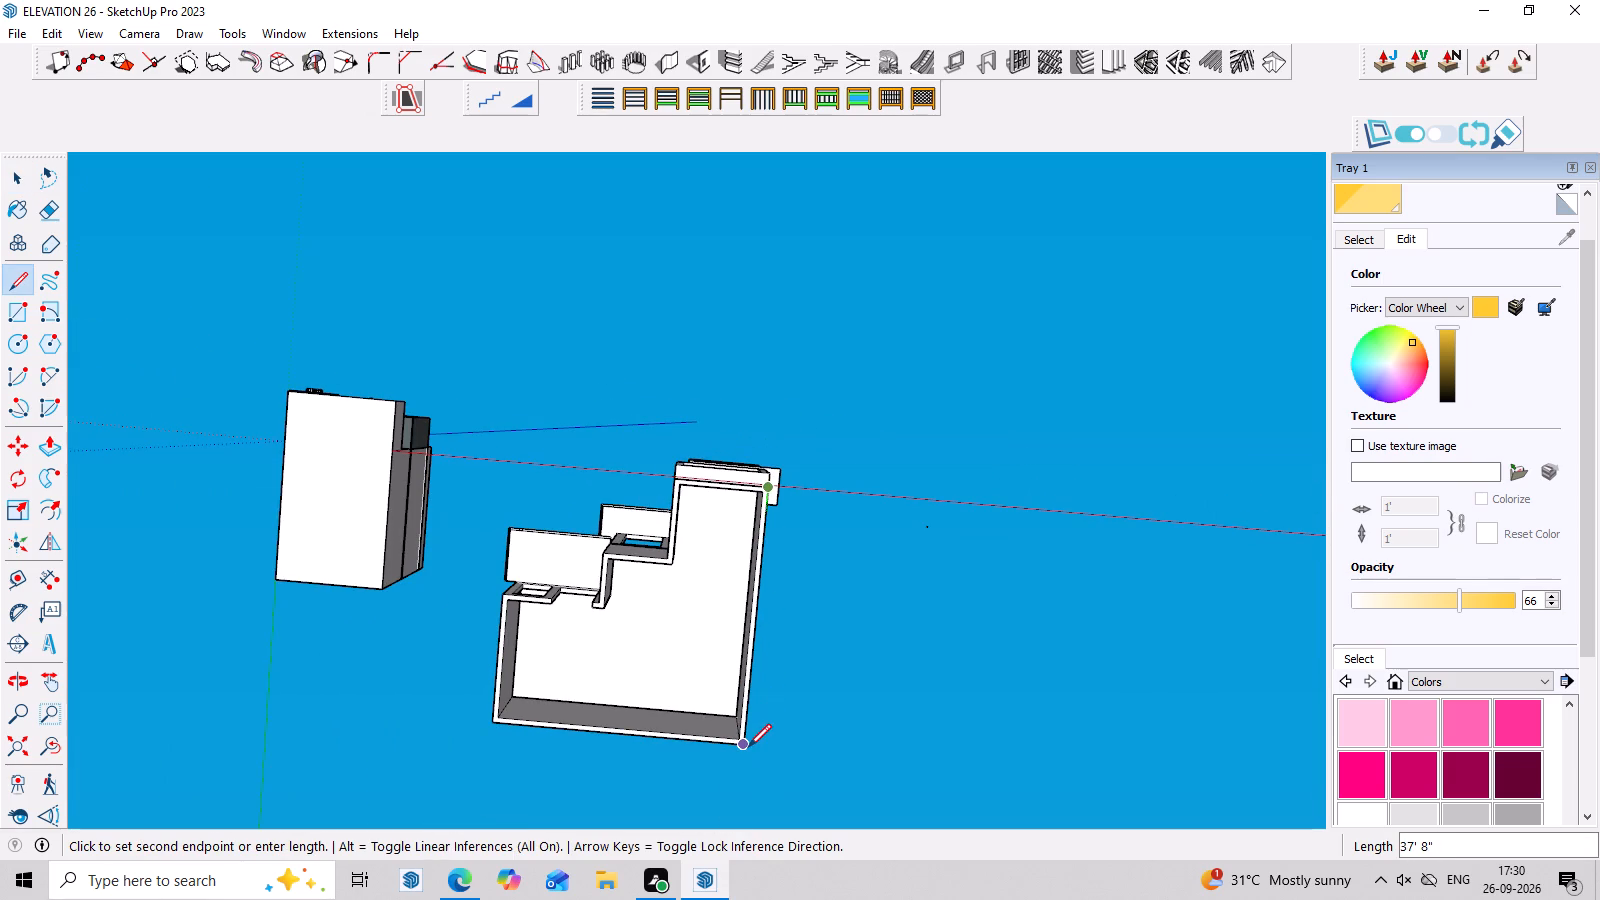
pyautogui.click(490, 725)
pyautogui.scroll(3, 499, 598)
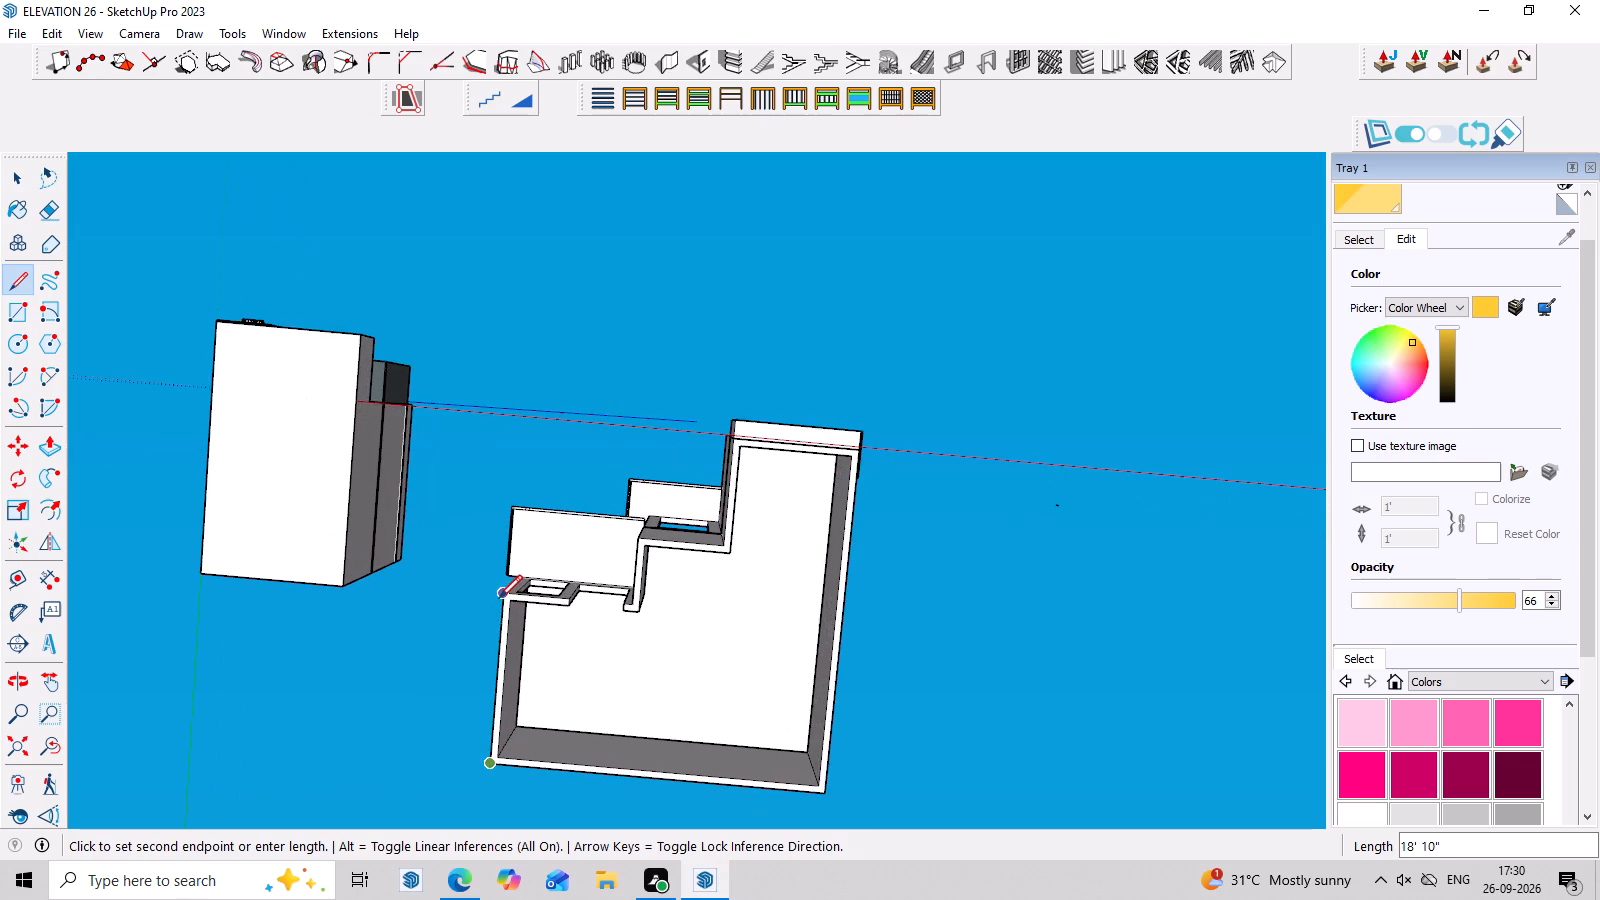
pyautogui.click(505, 597)
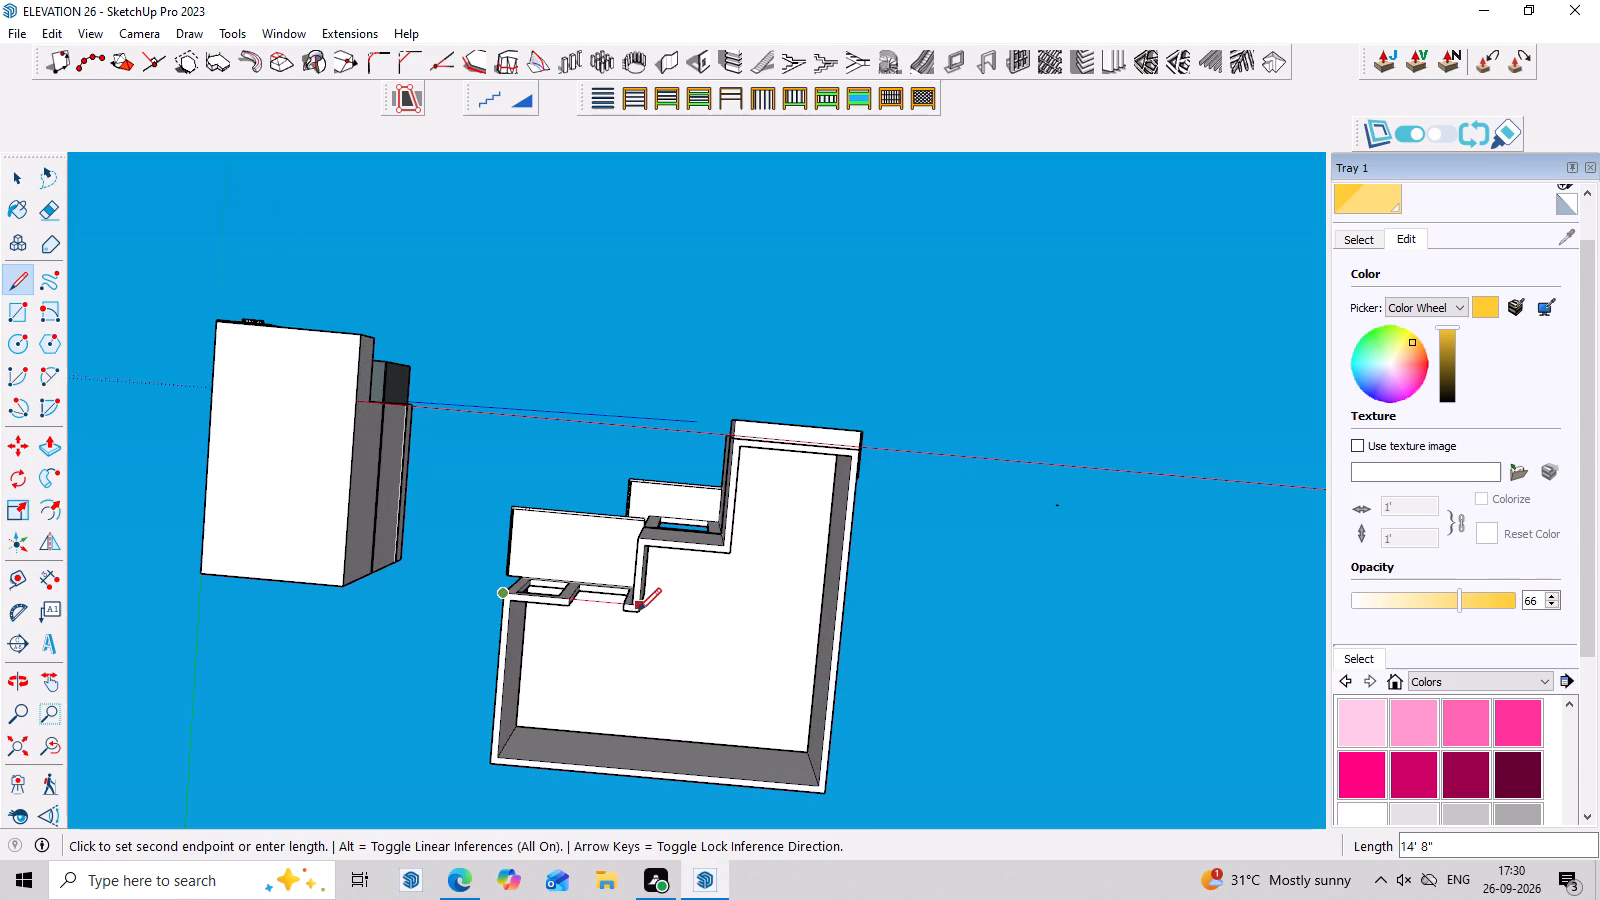
pyautogui.scroll(10, 623, 613)
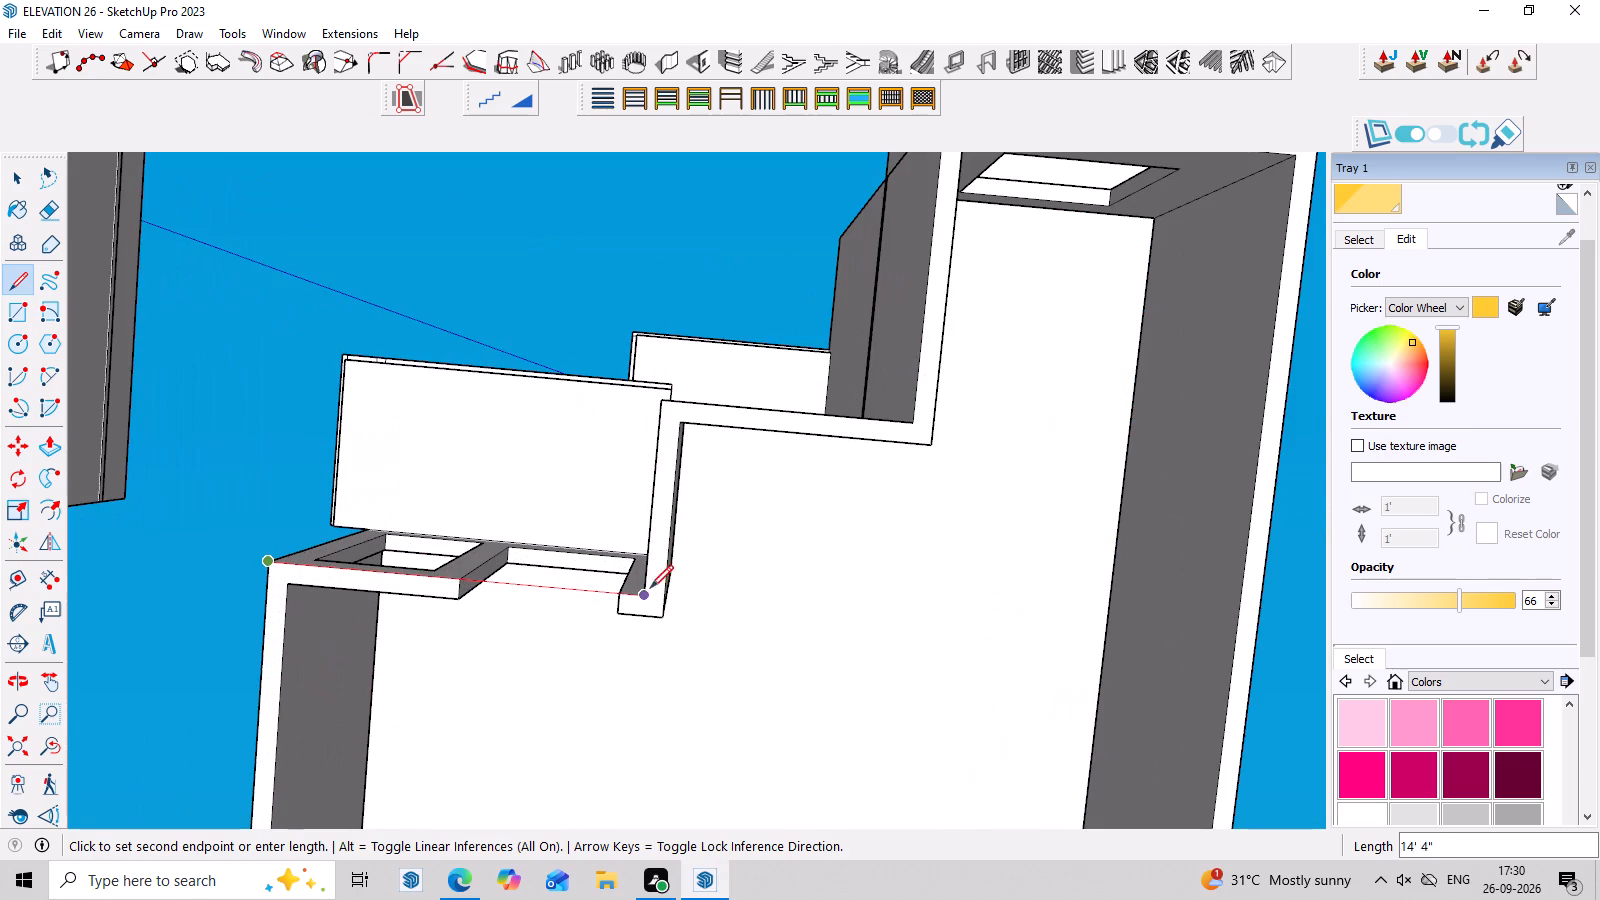
pyautogui.click(640, 596)
pyautogui.click(666, 399)
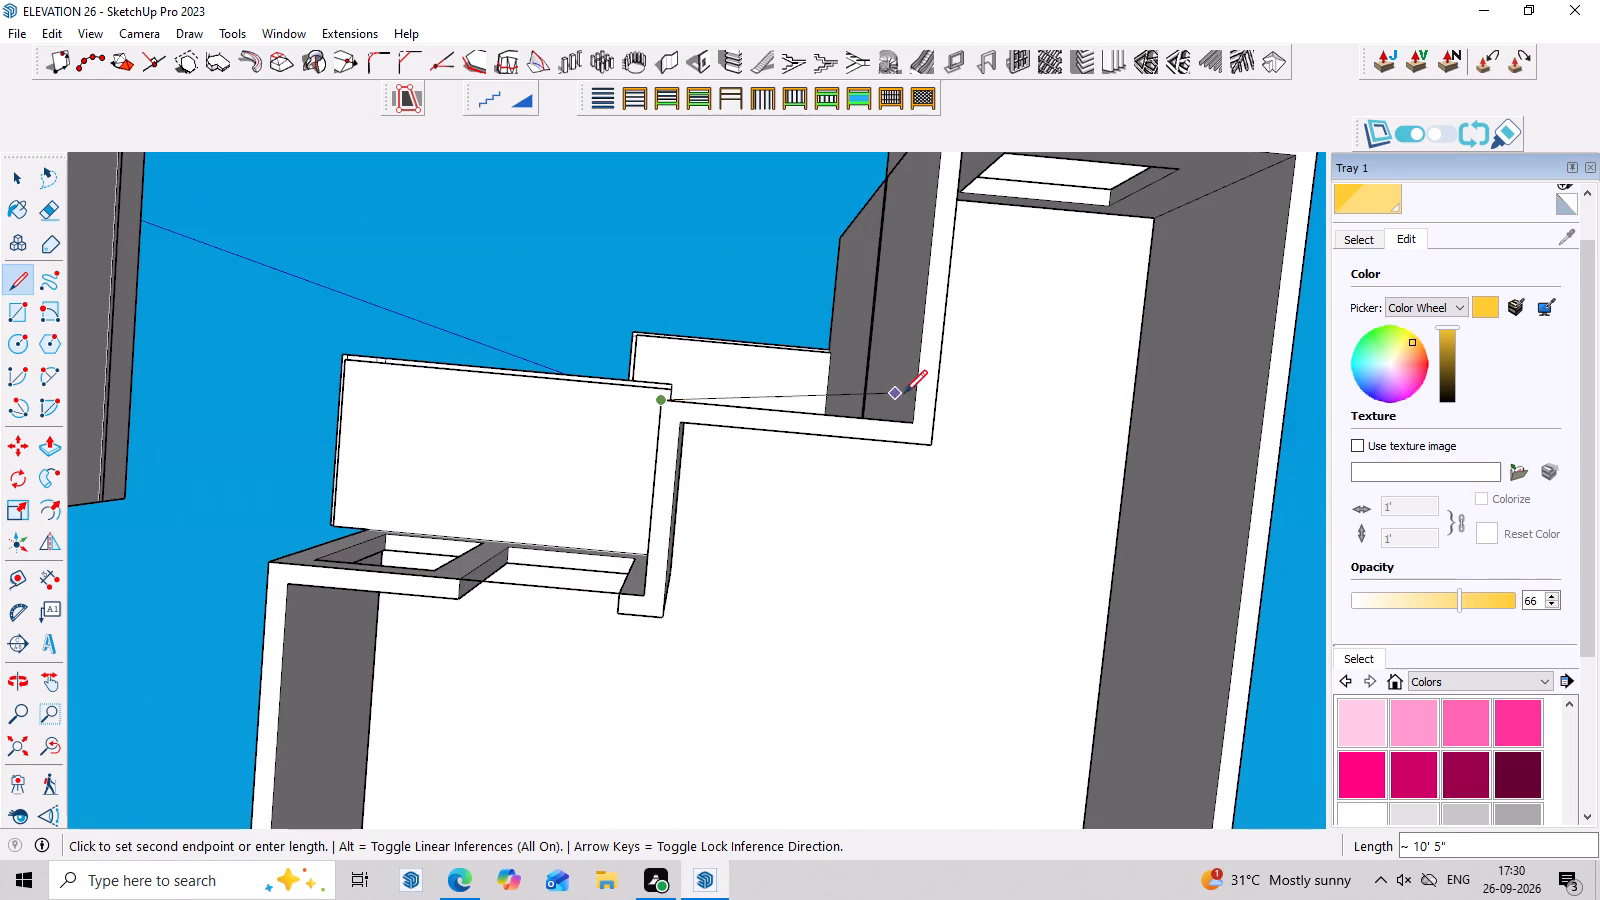
pyautogui.click(917, 416)
pyautogui.scroll(-3, 917, 408)
pyautogui.moveTo(917, 408); pyautogui.dragTo(876, 601, button='middle')
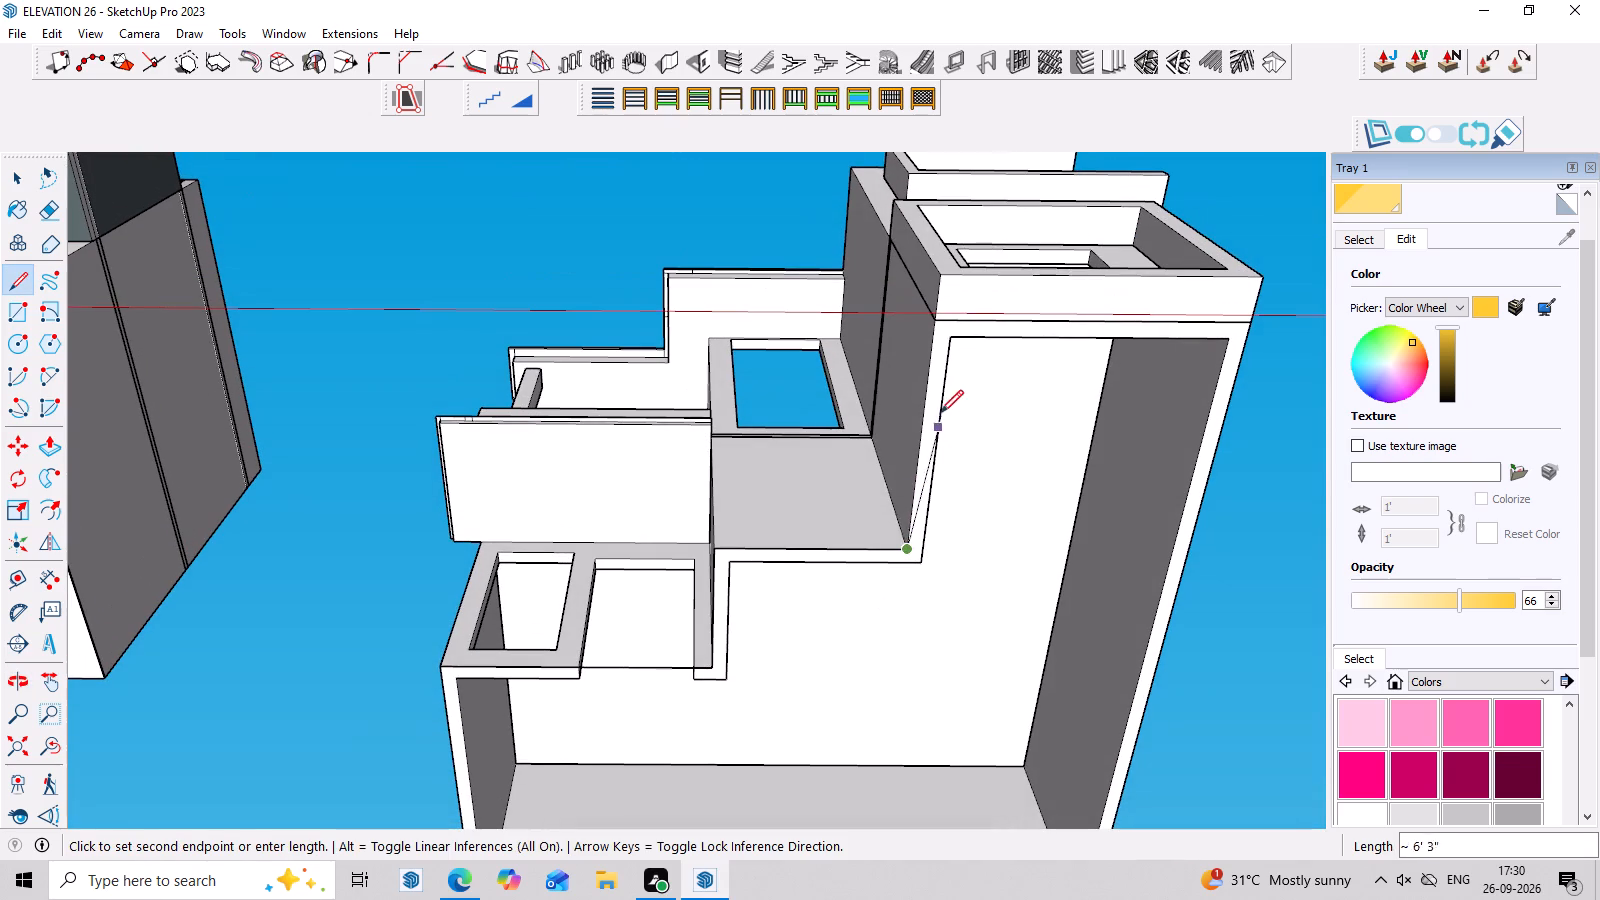
pyautogui.click(937, 320)
pyautogui.scroll(-4, 989, 372)
pyautogui.press('space')
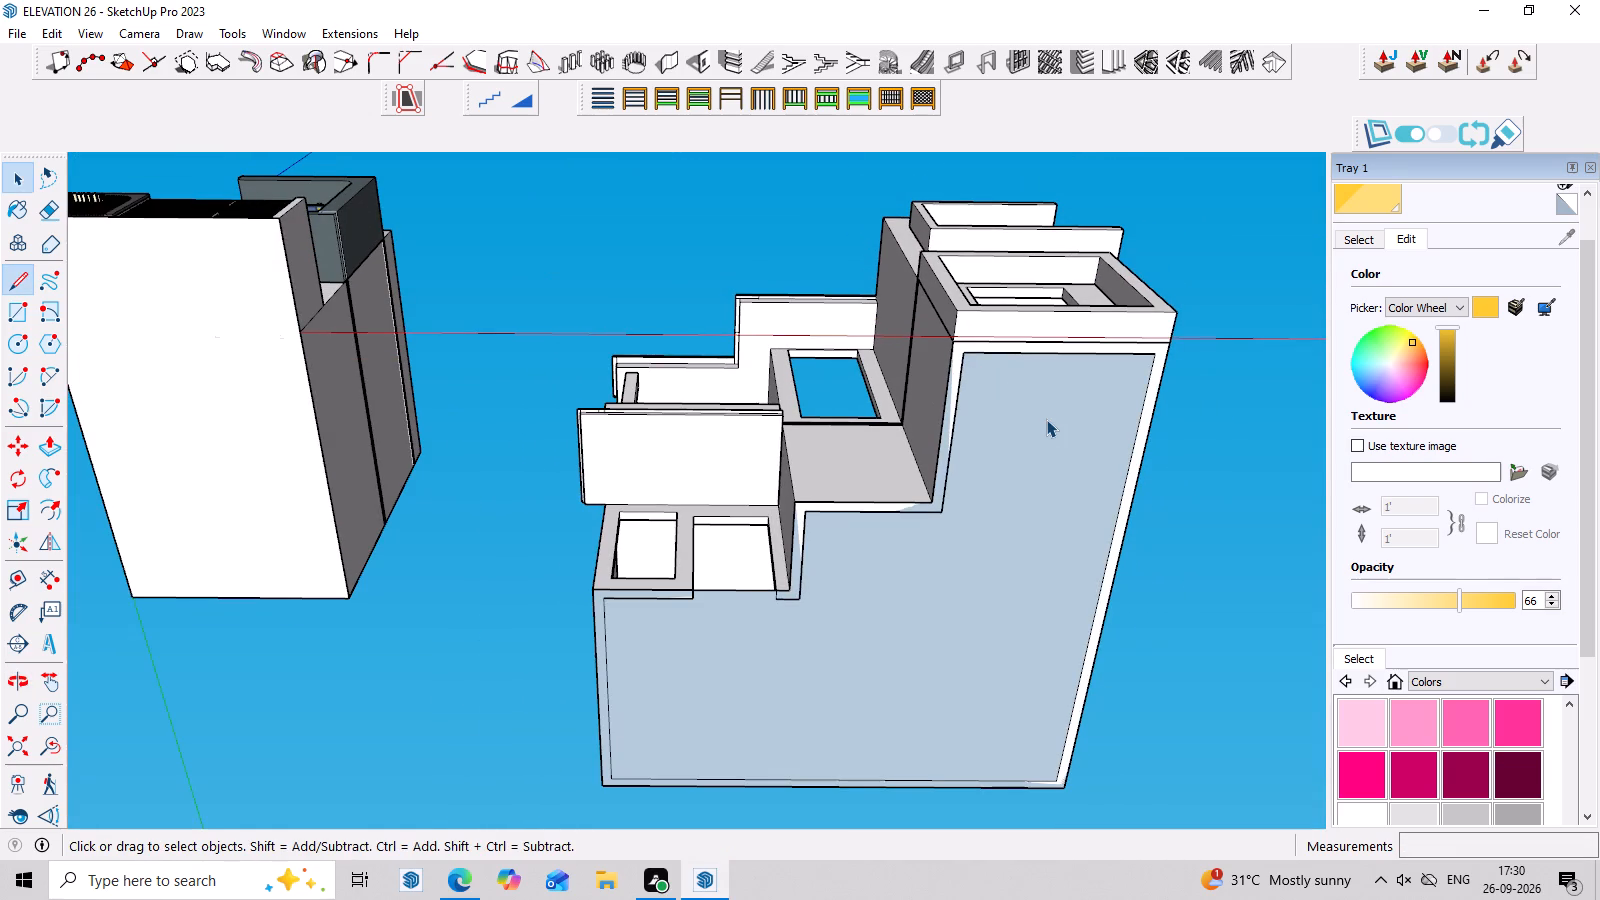
# Copy the stepped base face up onto the top of the house's parapet walls, aligned at the rear outer corner.
pyautogui.click(1060, 414)
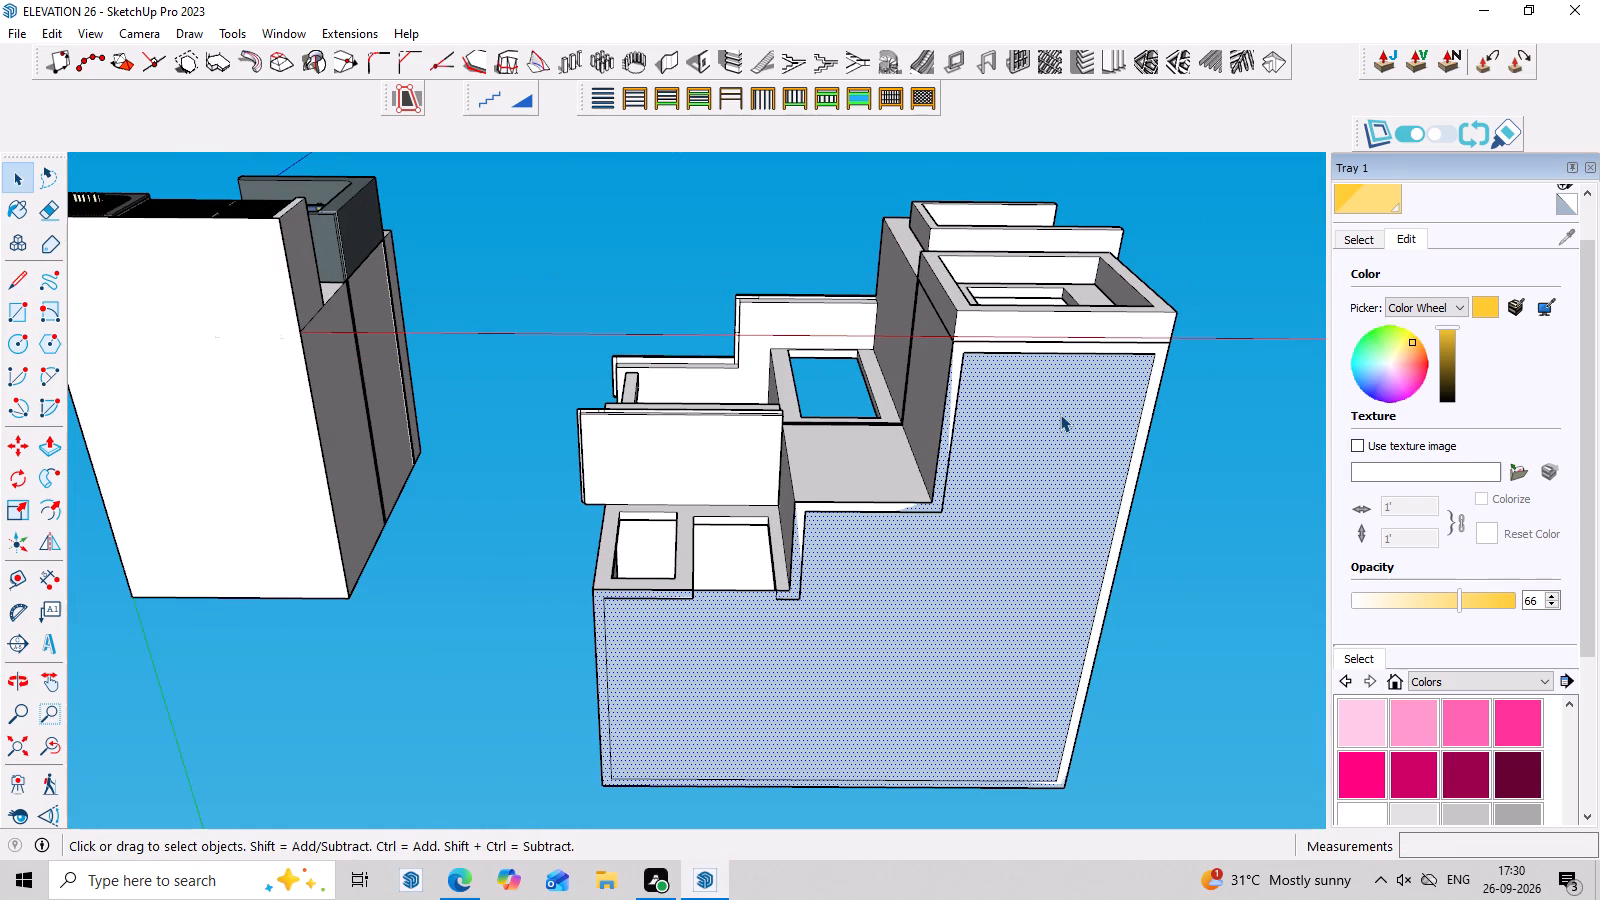
pyautogui.press('m')
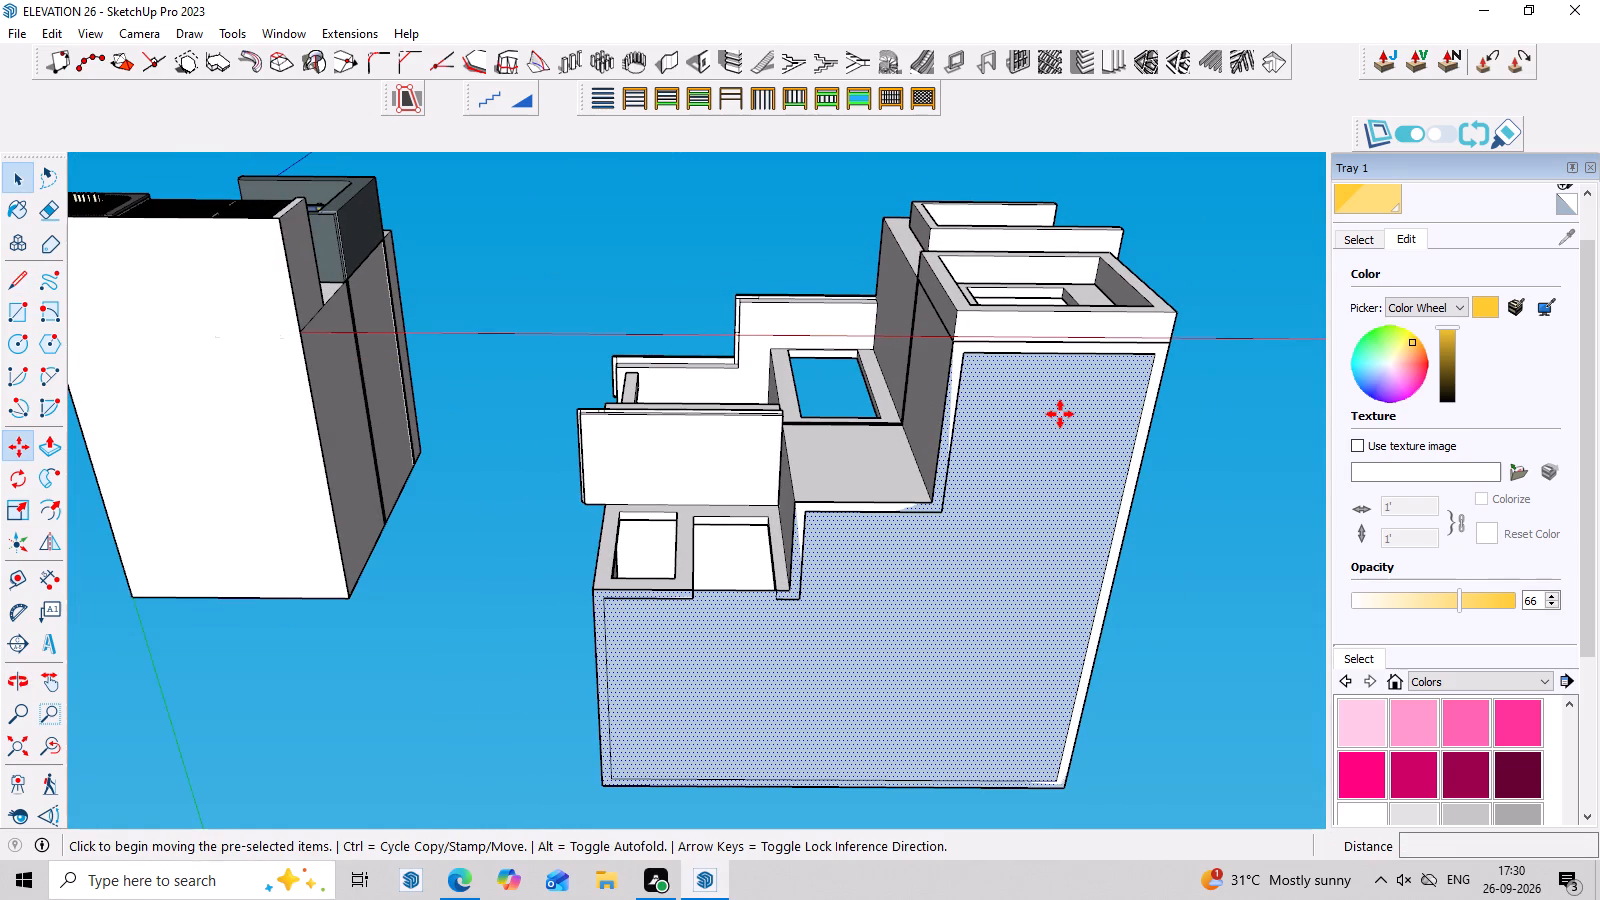
pyautogui.click(1063, 783)
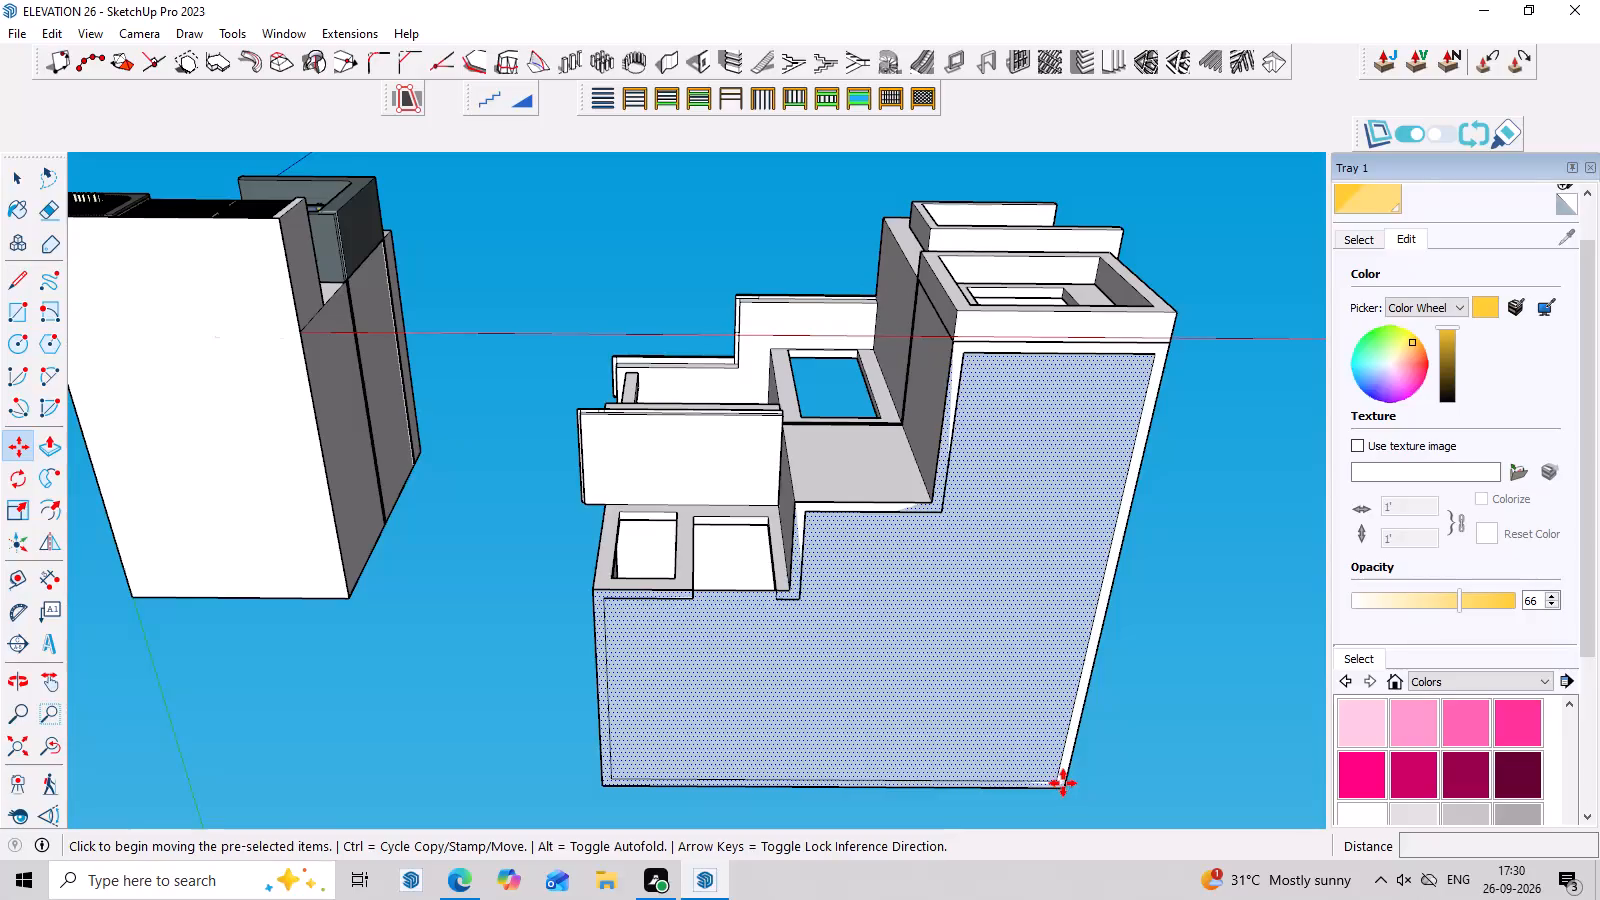
pyautogui.scroll(-4, 734, 761)
pyautogui.moveTo(993, 648); pyautogui.dragTo(855, 899, button='middle')
pyautogui.scroll(-2, 1219, 393)
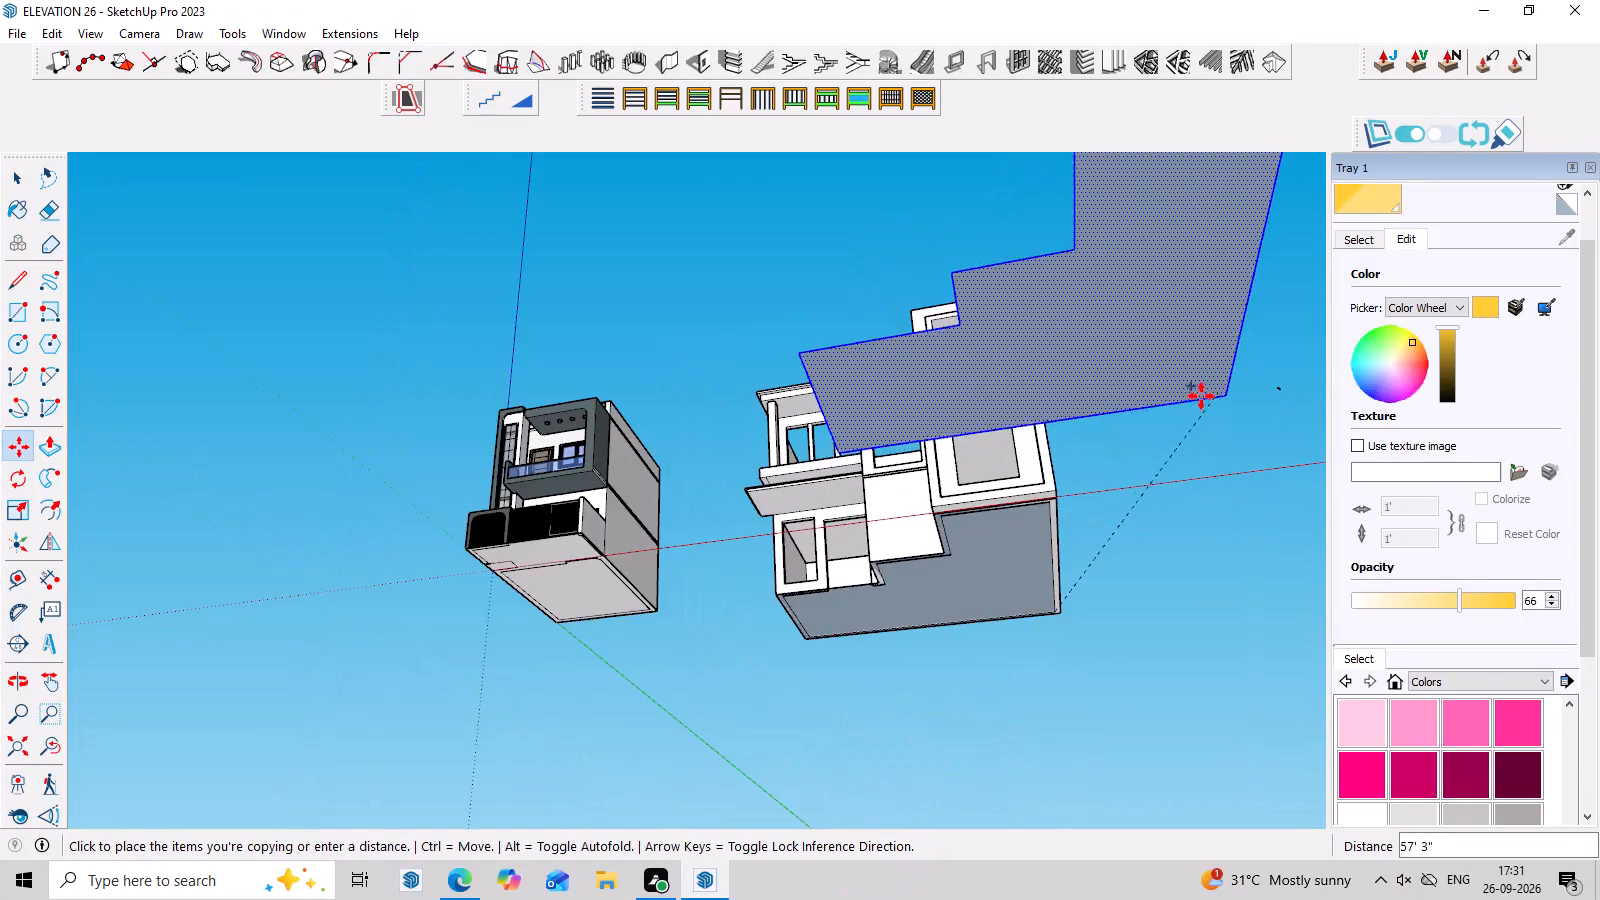
pyautogui.scroll(-2, 1201, 396)
pyautogui.moveTo(1177, 417); pyautogui.dragTo(988, 812, button='middle')
pyautogui.scroll(-4, 1177, 570)
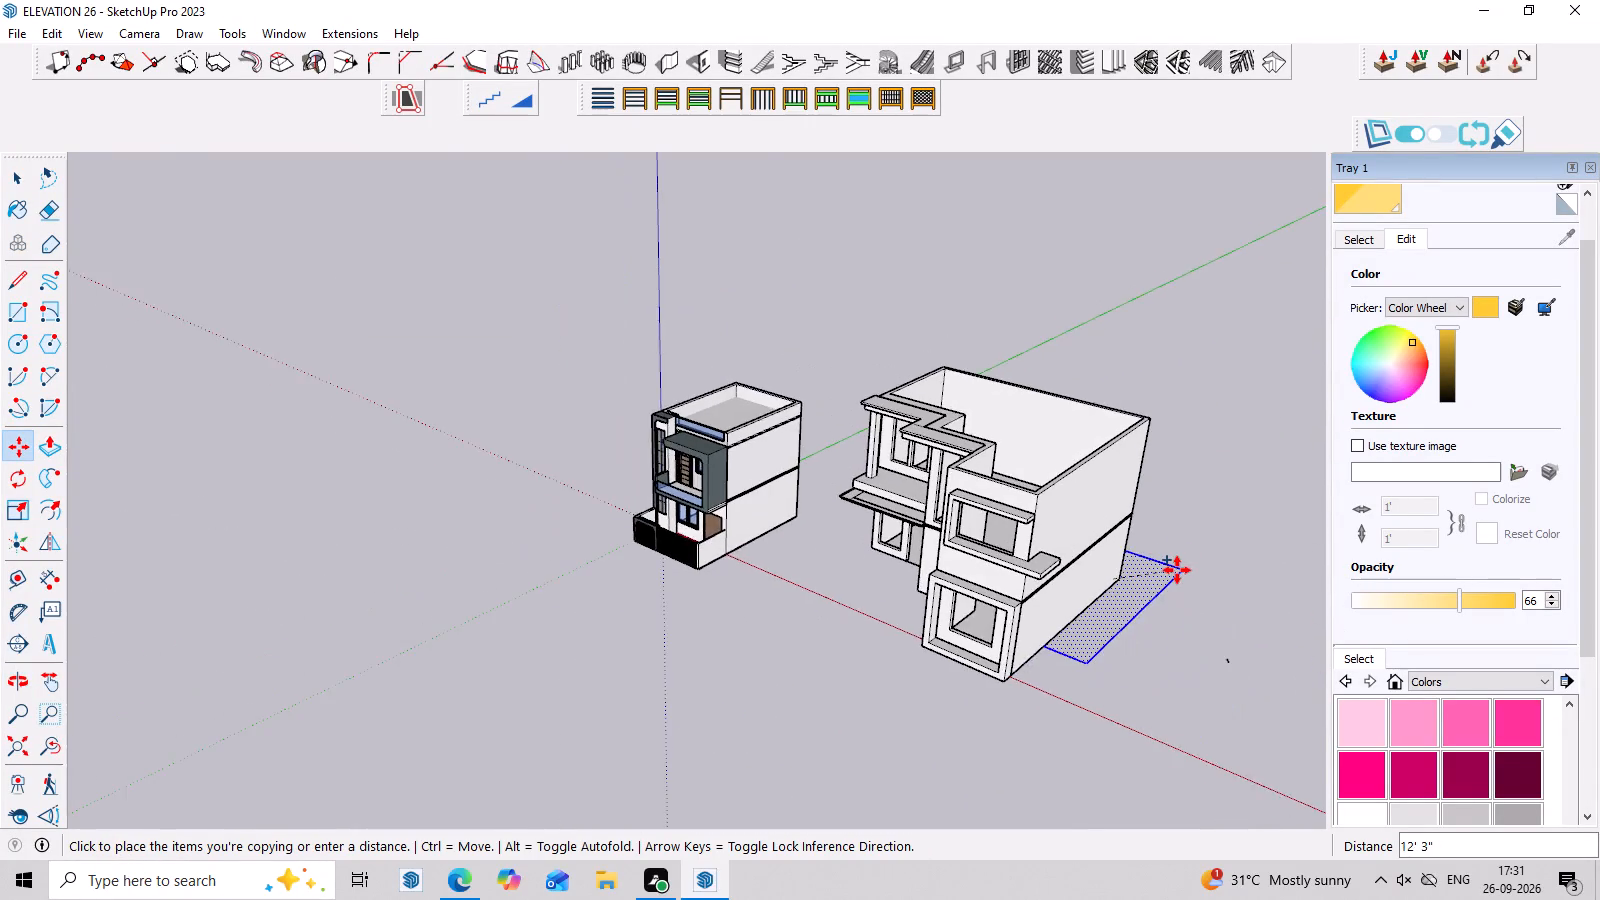
pyautogui.scroll(-4, 1177, 570)
pyautogui.moveTo(1143, 424); pyautogui.dragTo(980, 597, button='middle')
pyautogui.scroll(2, 1167, 627)
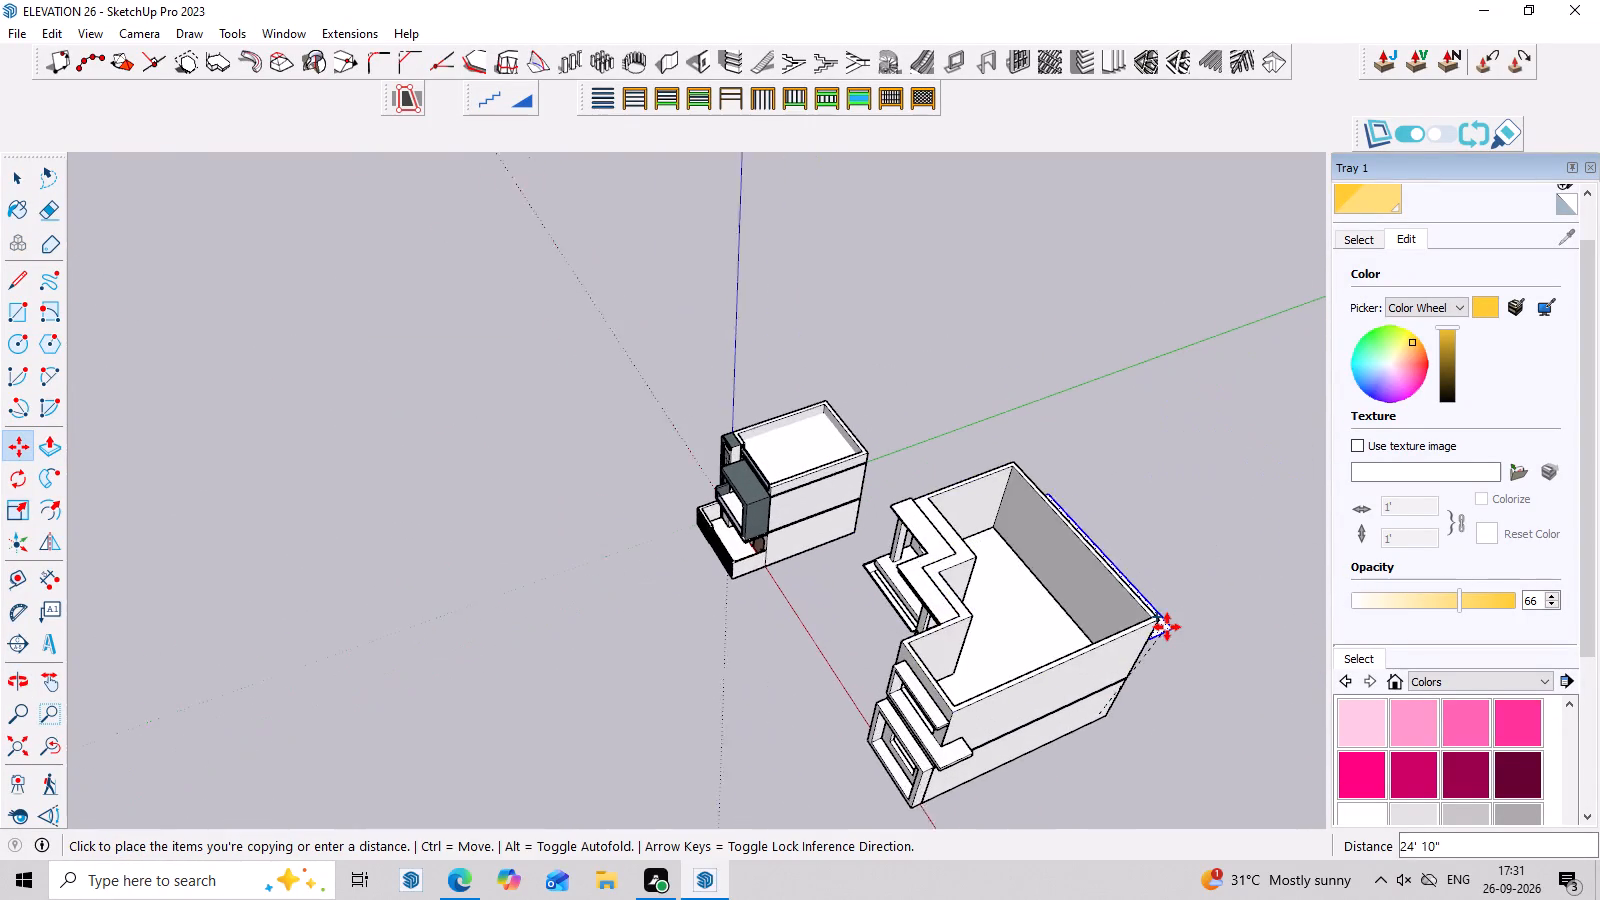
pyautogui.scroll(4, 1167, 627)
pyautogui.moveTo(1158, 618); pyautogui.dragTo(1063, 627, button='middle')
pyautogui.scroll(2, 1112, 681)
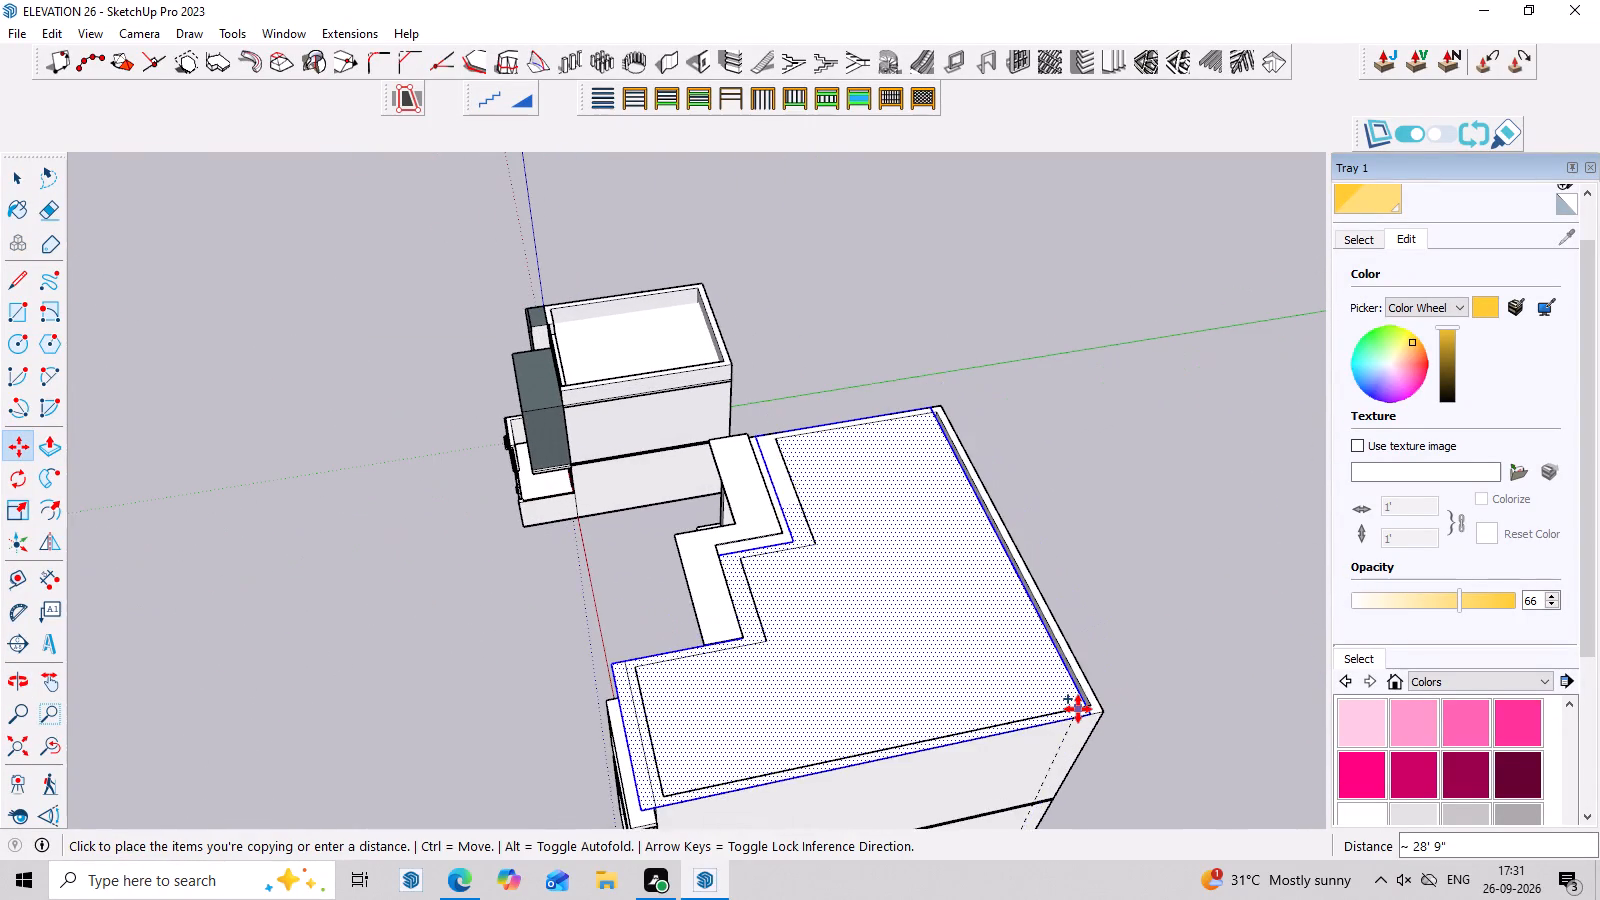
pyautogui.scroll(2, 1078, 709)
pyautogui.click(1099, 706)
pyautogui.scroll(-2, 544, 513)
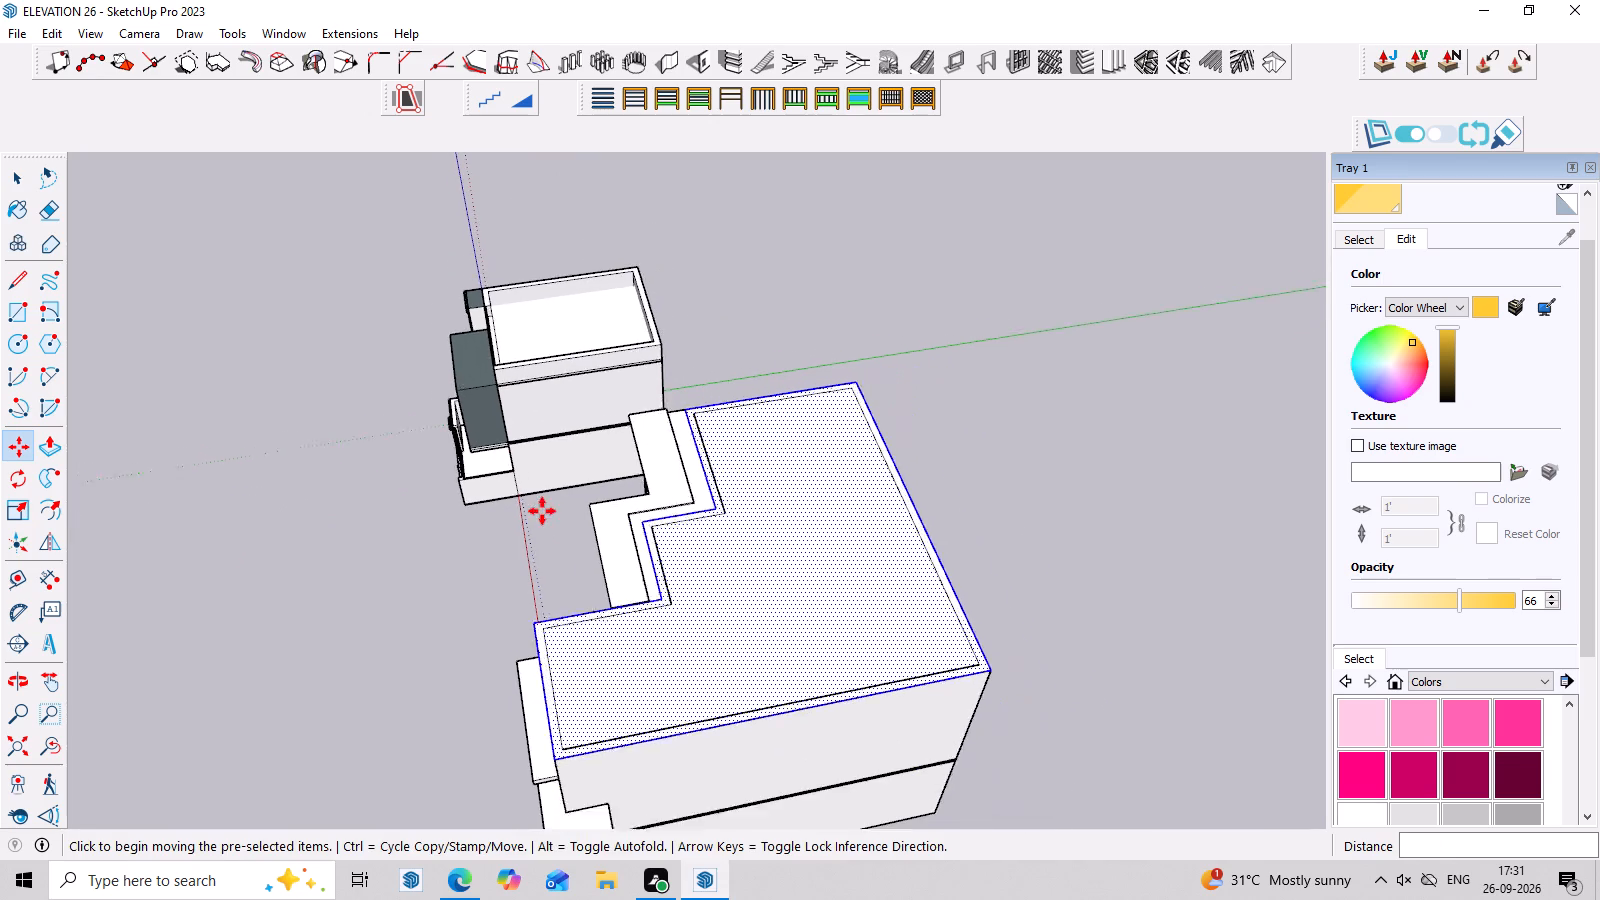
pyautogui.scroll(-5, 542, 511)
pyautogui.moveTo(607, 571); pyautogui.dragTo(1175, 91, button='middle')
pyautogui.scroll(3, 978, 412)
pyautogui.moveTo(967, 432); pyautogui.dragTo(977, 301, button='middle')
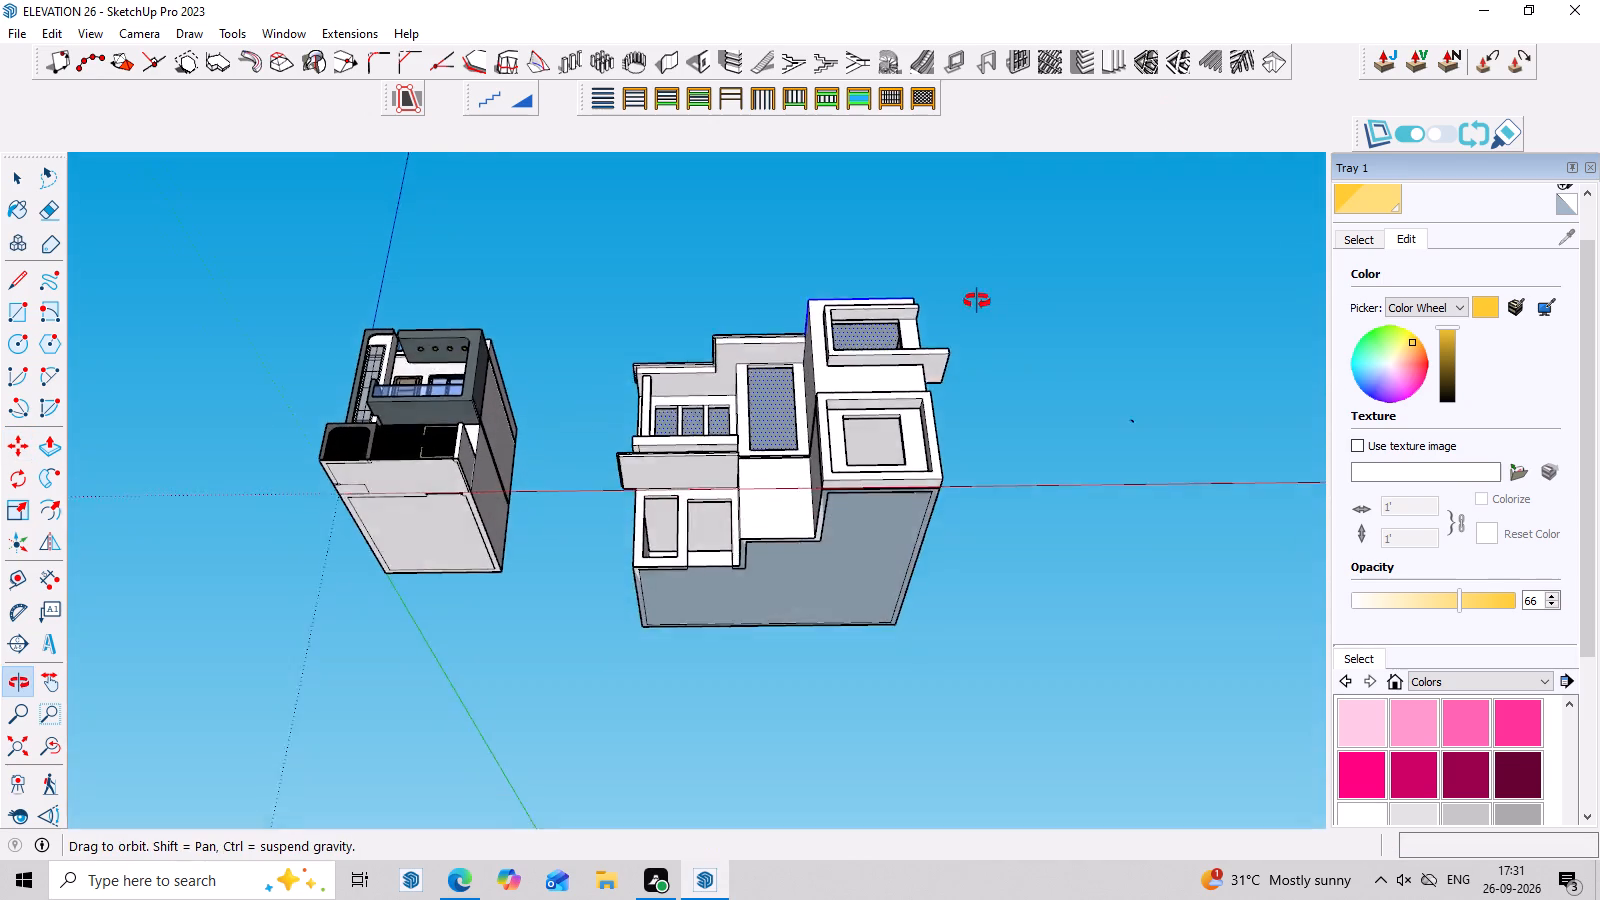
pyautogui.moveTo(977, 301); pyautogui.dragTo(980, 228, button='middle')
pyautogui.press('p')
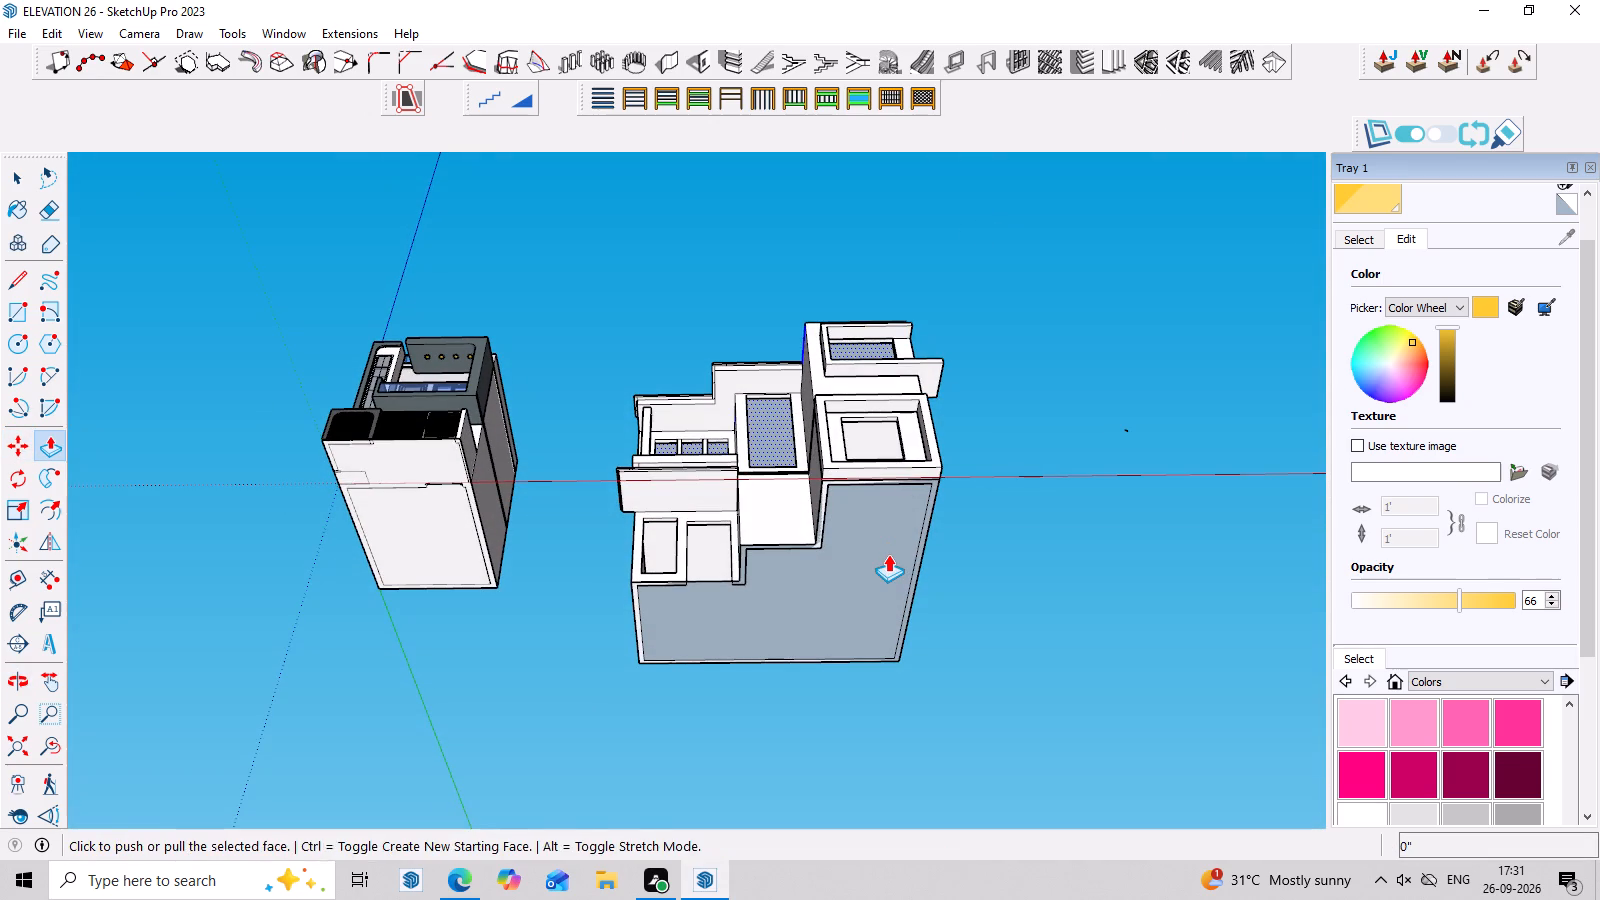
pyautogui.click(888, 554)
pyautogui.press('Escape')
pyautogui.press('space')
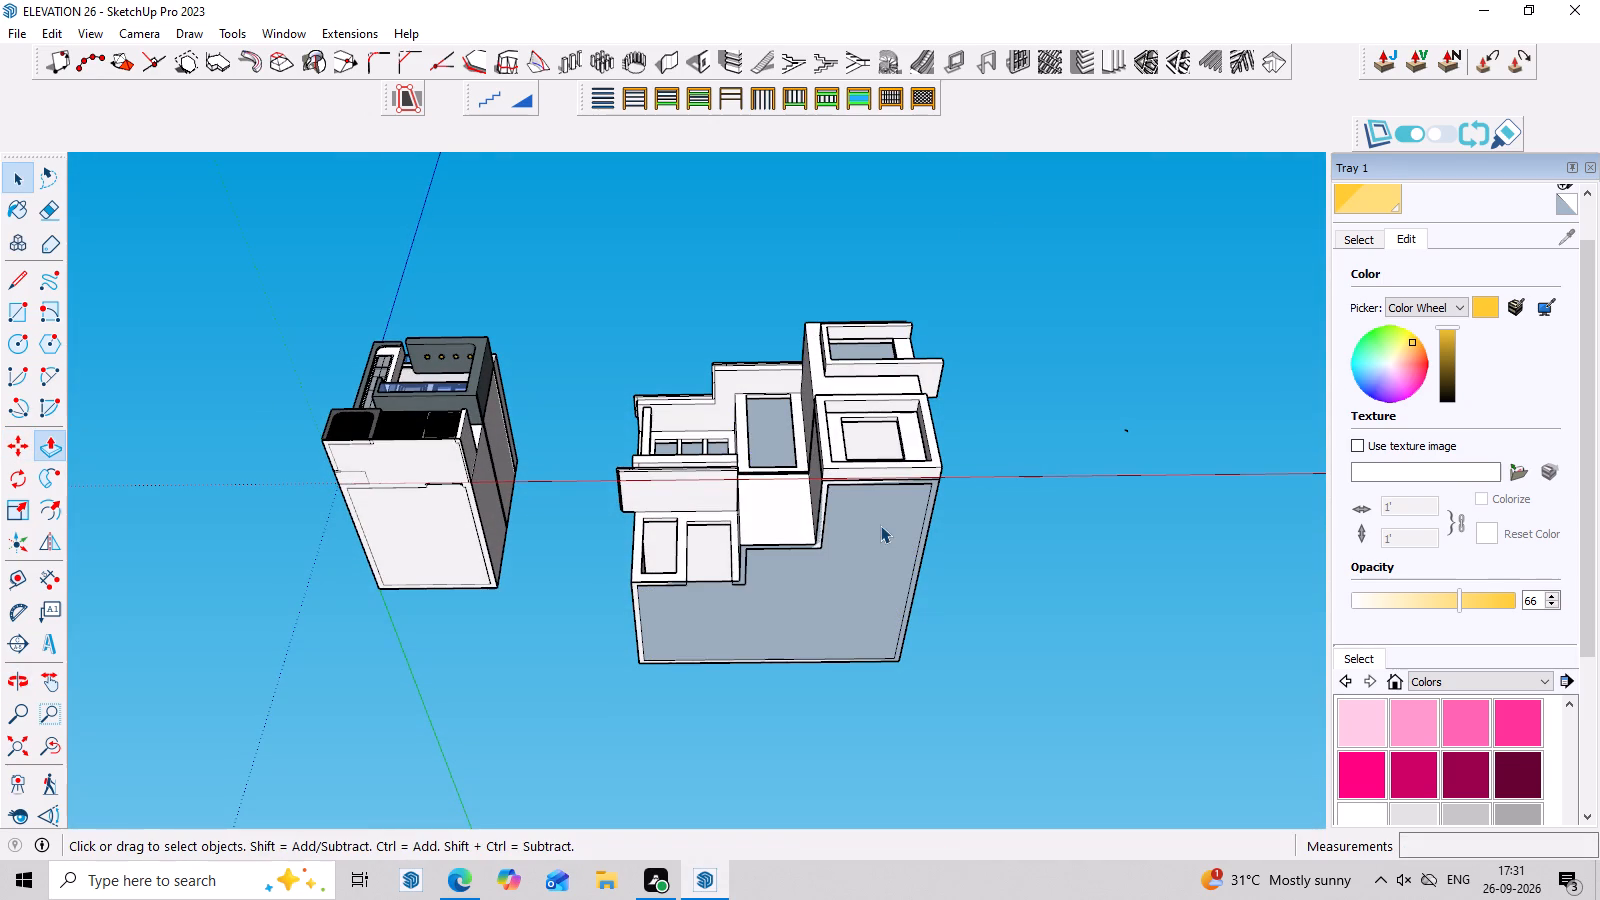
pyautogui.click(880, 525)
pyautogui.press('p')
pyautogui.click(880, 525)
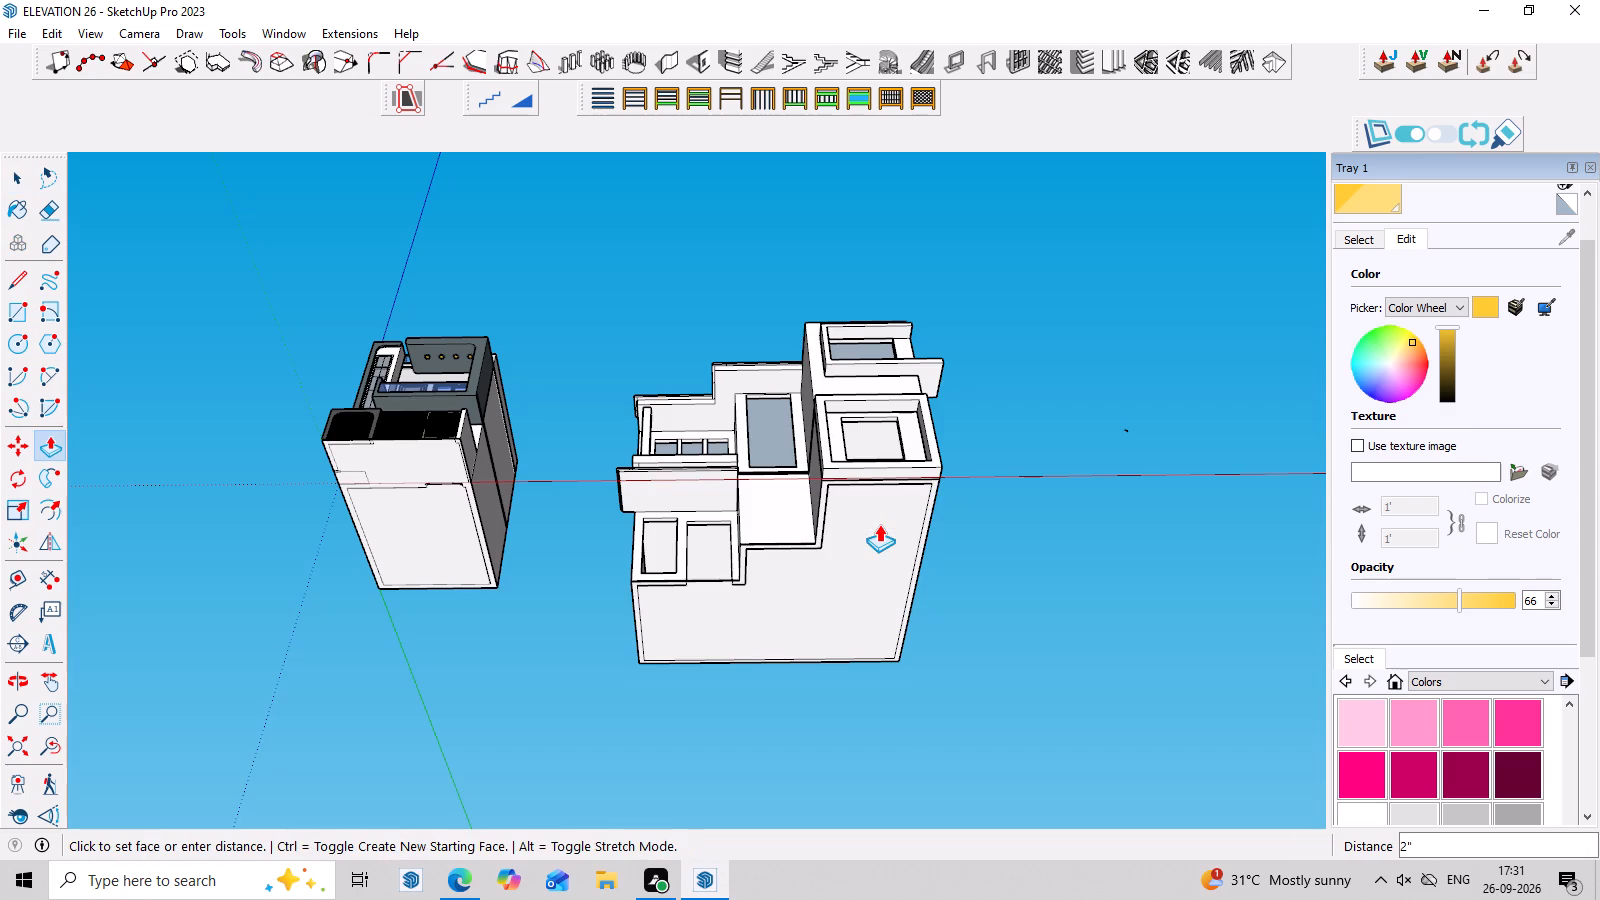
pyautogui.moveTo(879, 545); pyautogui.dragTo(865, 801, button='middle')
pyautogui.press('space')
# Push/Pull the copied face on top of the house by 4 inches to make a roof slab.
pyautogui.moveTo(977, 474); pyautogui.dragTo(956, 842, button='middle')
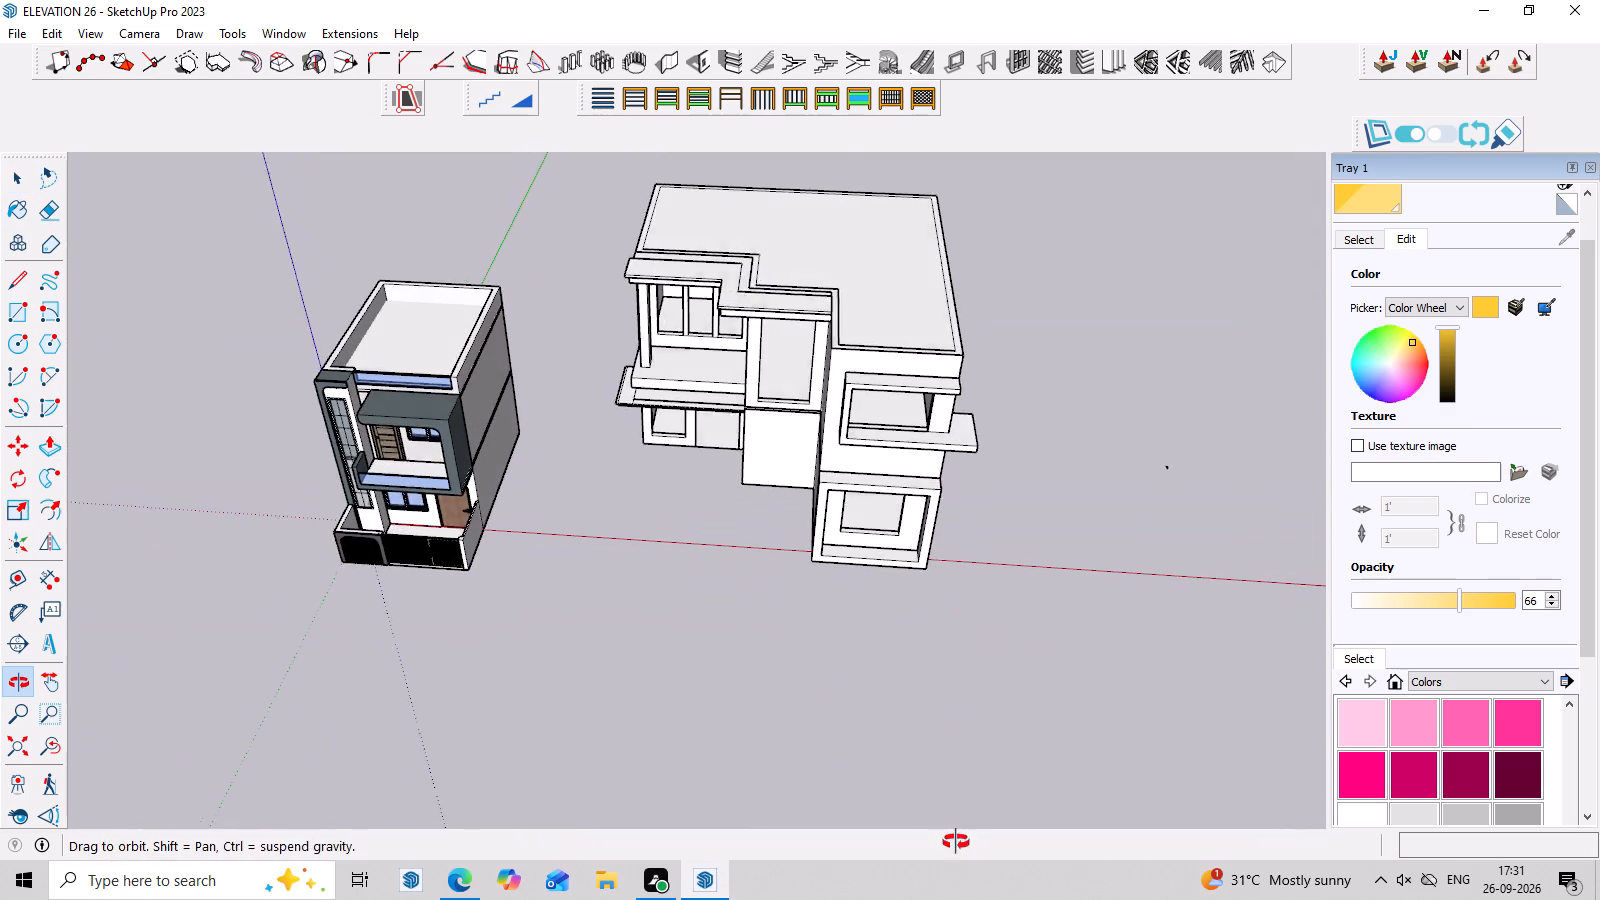
pyautogui.moveTo(956, 842); pyautogui.dragTo(956, 844, button='middle')
pyautogui.moveTo(1023, 261); pyautogui.dragTo(1023, 336, button='middle')
pyautogui.click(922, 329)
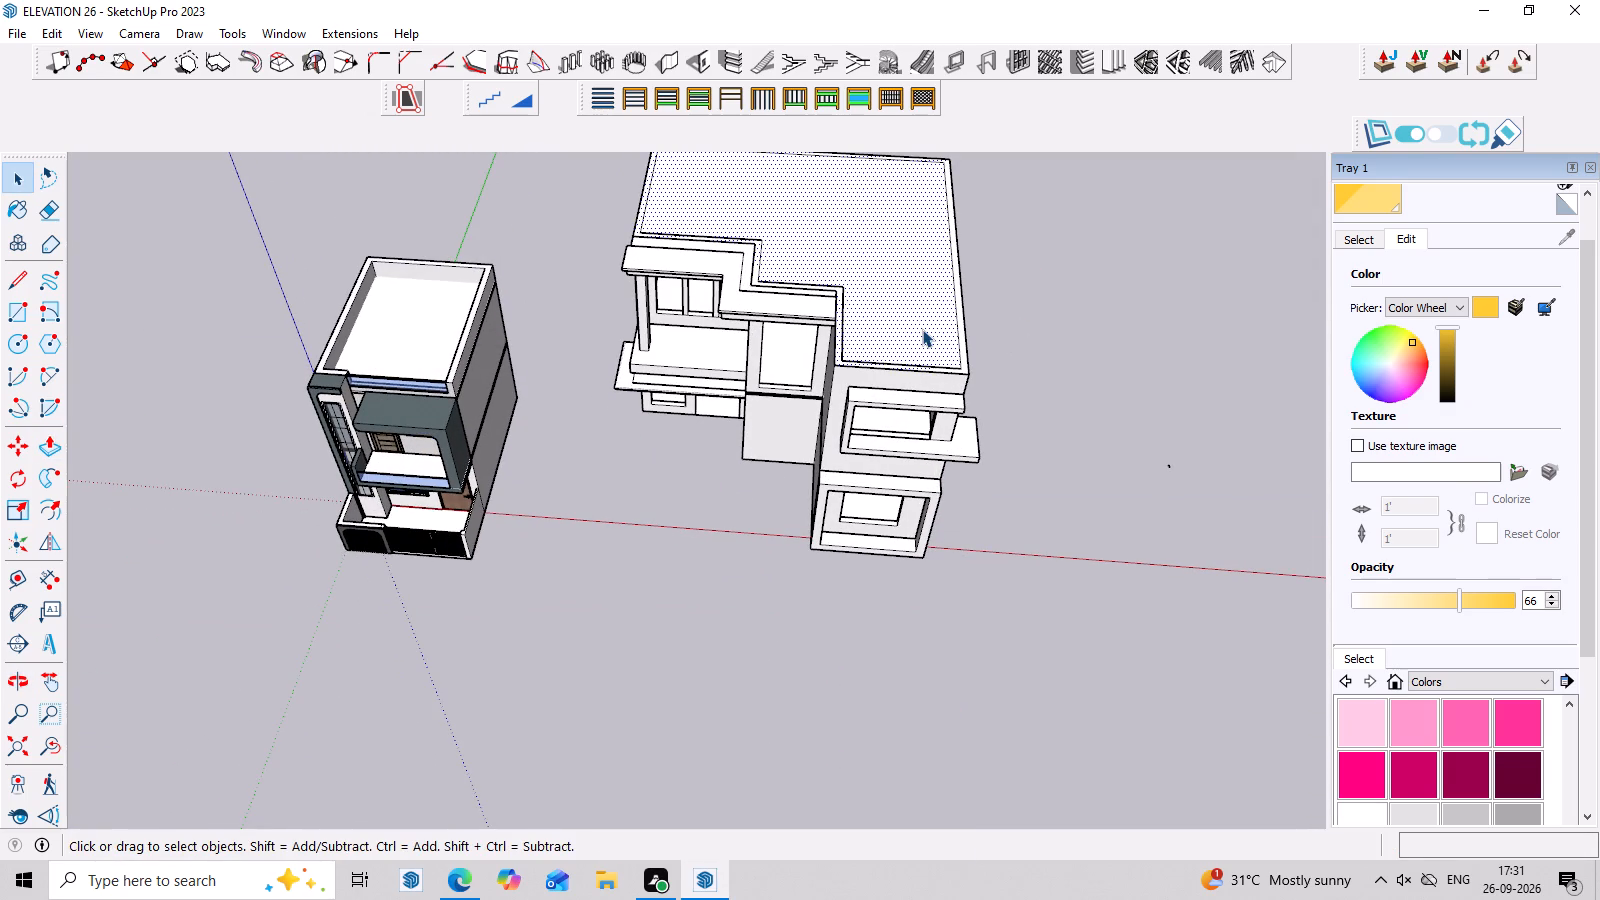
pyautogui.press('p')
pyautogui.click(922, 329)
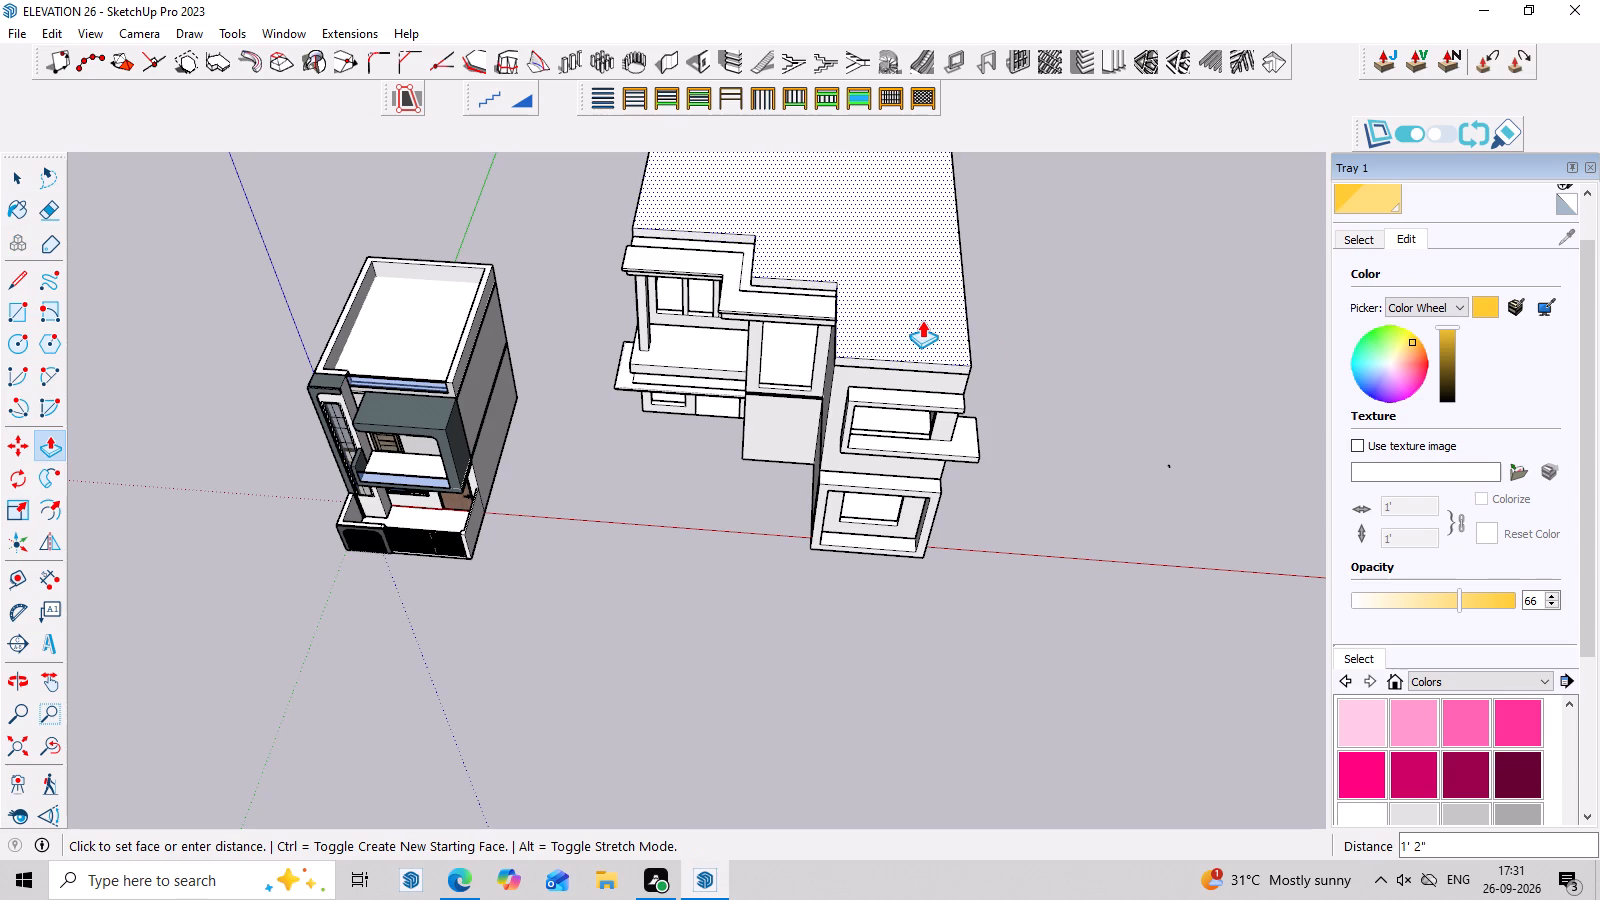
pyautogui.press('4')
pyautogui.press('Return')
pyautogui.press('space')
# Select the entire roof slab on top of the house and make it a group.
pyautogui.tripleClick(922, 320)
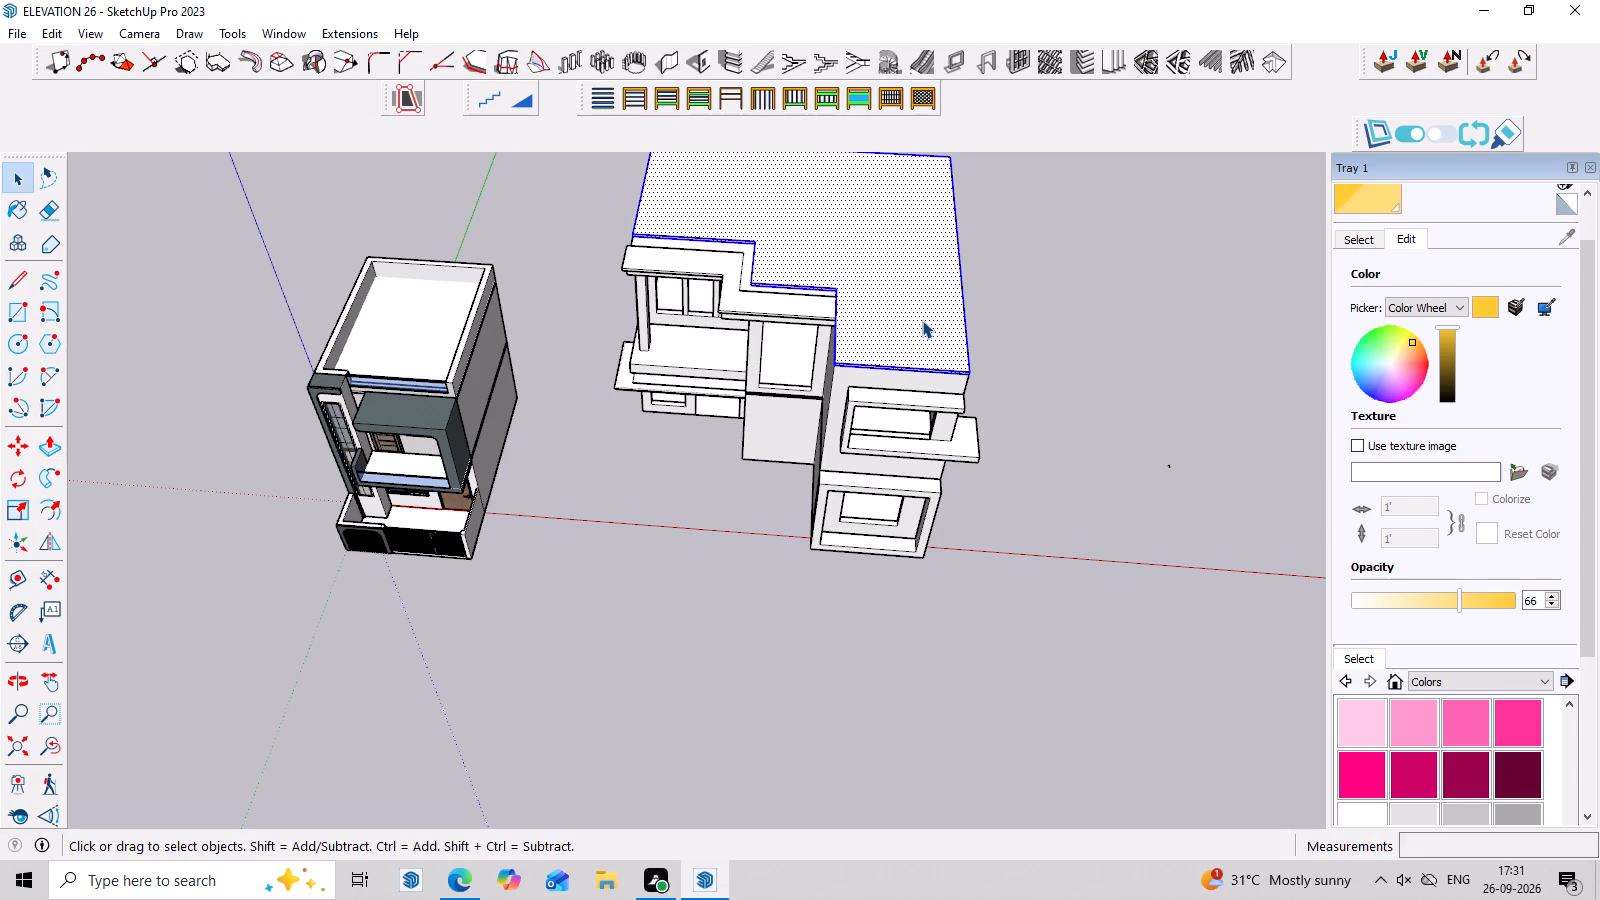
pyautogui.rightClick(922, 320)
pyautogui.click(1011, 500)
# Examine the house's front facade with its roof slab from eye level and from slightly above.
pyautogui.moveTo(1081, 404); pyautogui.dragTo(1115, 208, button='middle')
pyautogui.click(1100, 222)
pyautogui.moveTo(1086, 379); pyautogui.dragTo(1105, 177, button='middle')
pyautogui.scroll(3, 1015, 396)
pyautogui.middleClick(1015, 396)
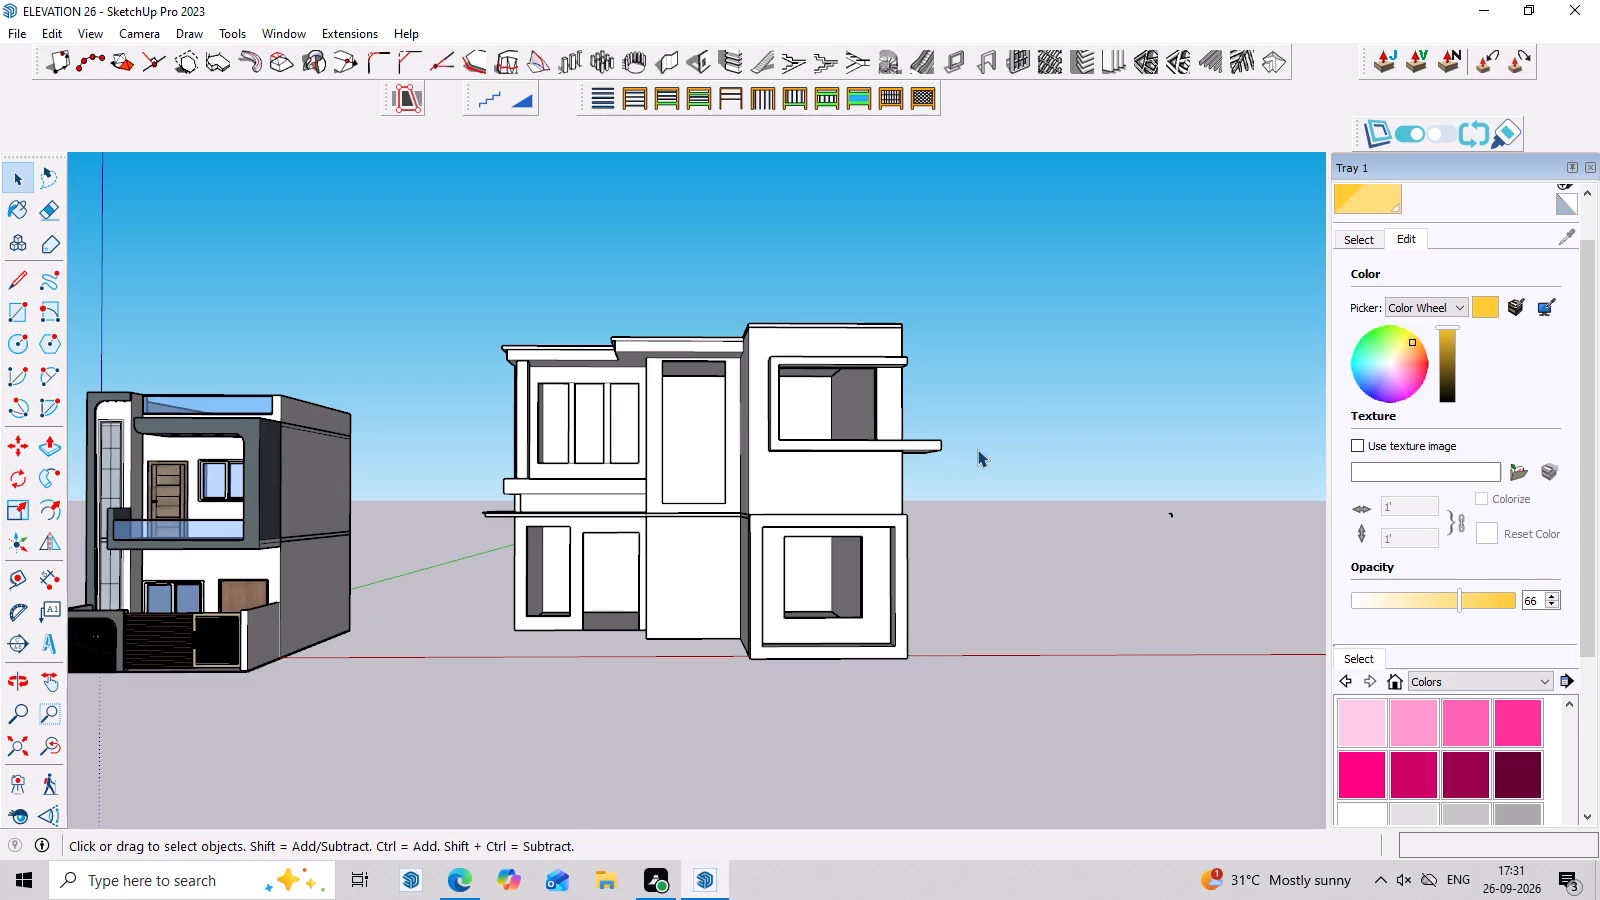
pyautogui.scroll(2, 977, 449)
pyautogui.scroll(-3, 977, 449)
pyautogui.moveTo(977, 449); pyautogui.dragTo(962, 553, button='middle')
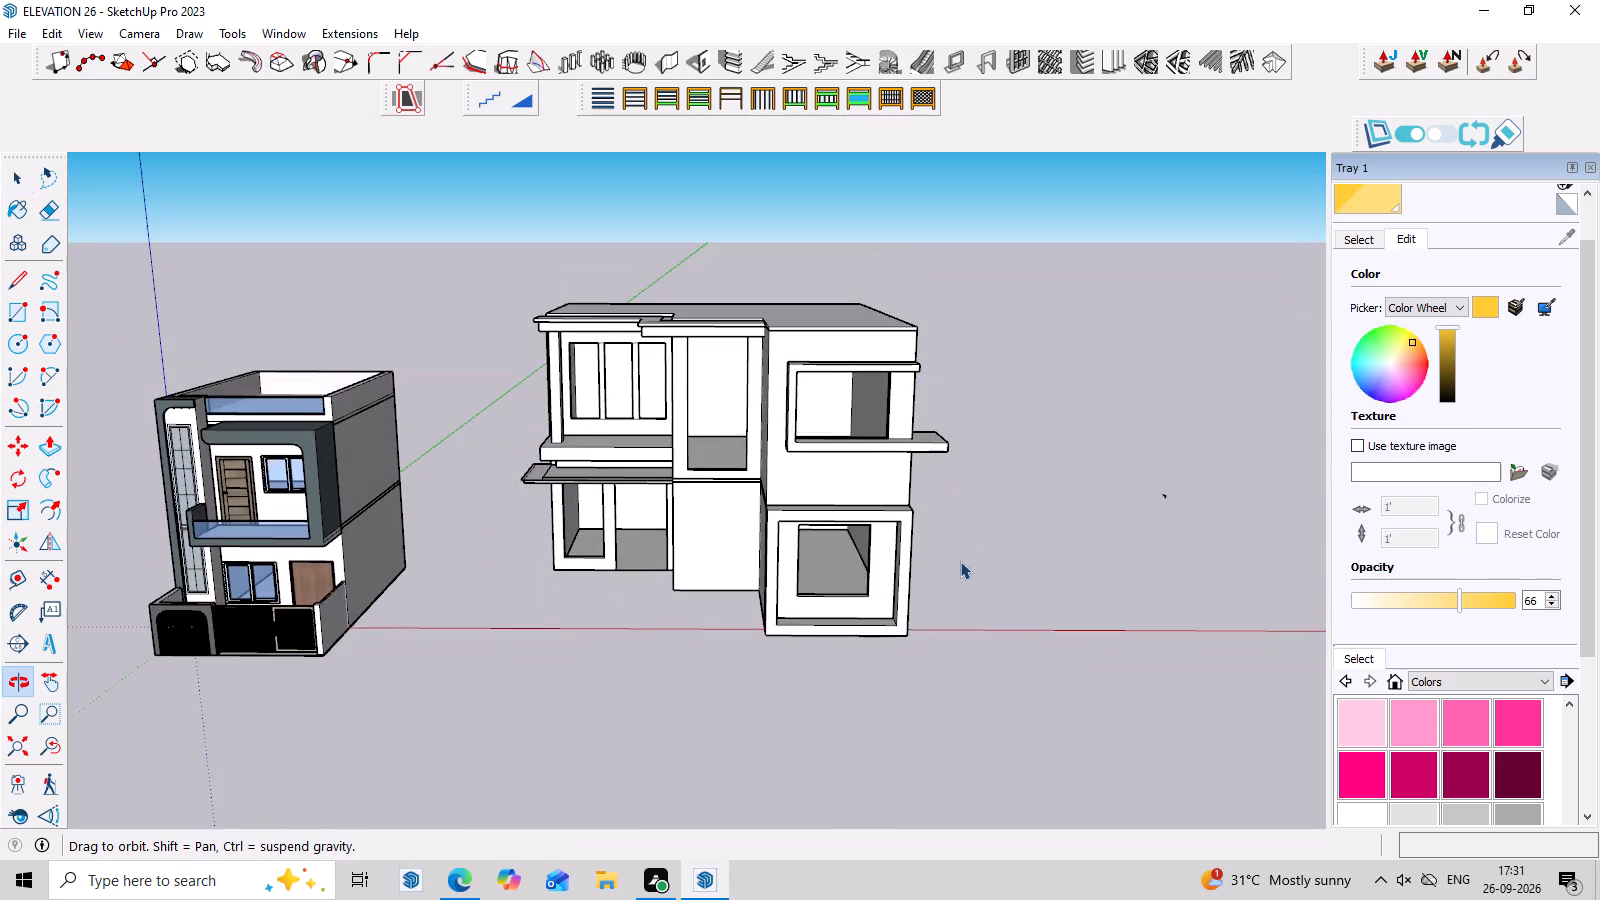
pyautogui.scroll(3, 959, 562)
pyautogui.moveTo(955, 562); pyautogui.dragTo(974, 464, button='middle')
pyautogui.scroll(-3, 869, 390)
pyautogui.moveTo(879, 358); pyautogui.dragTo(869, 346, button='middle')
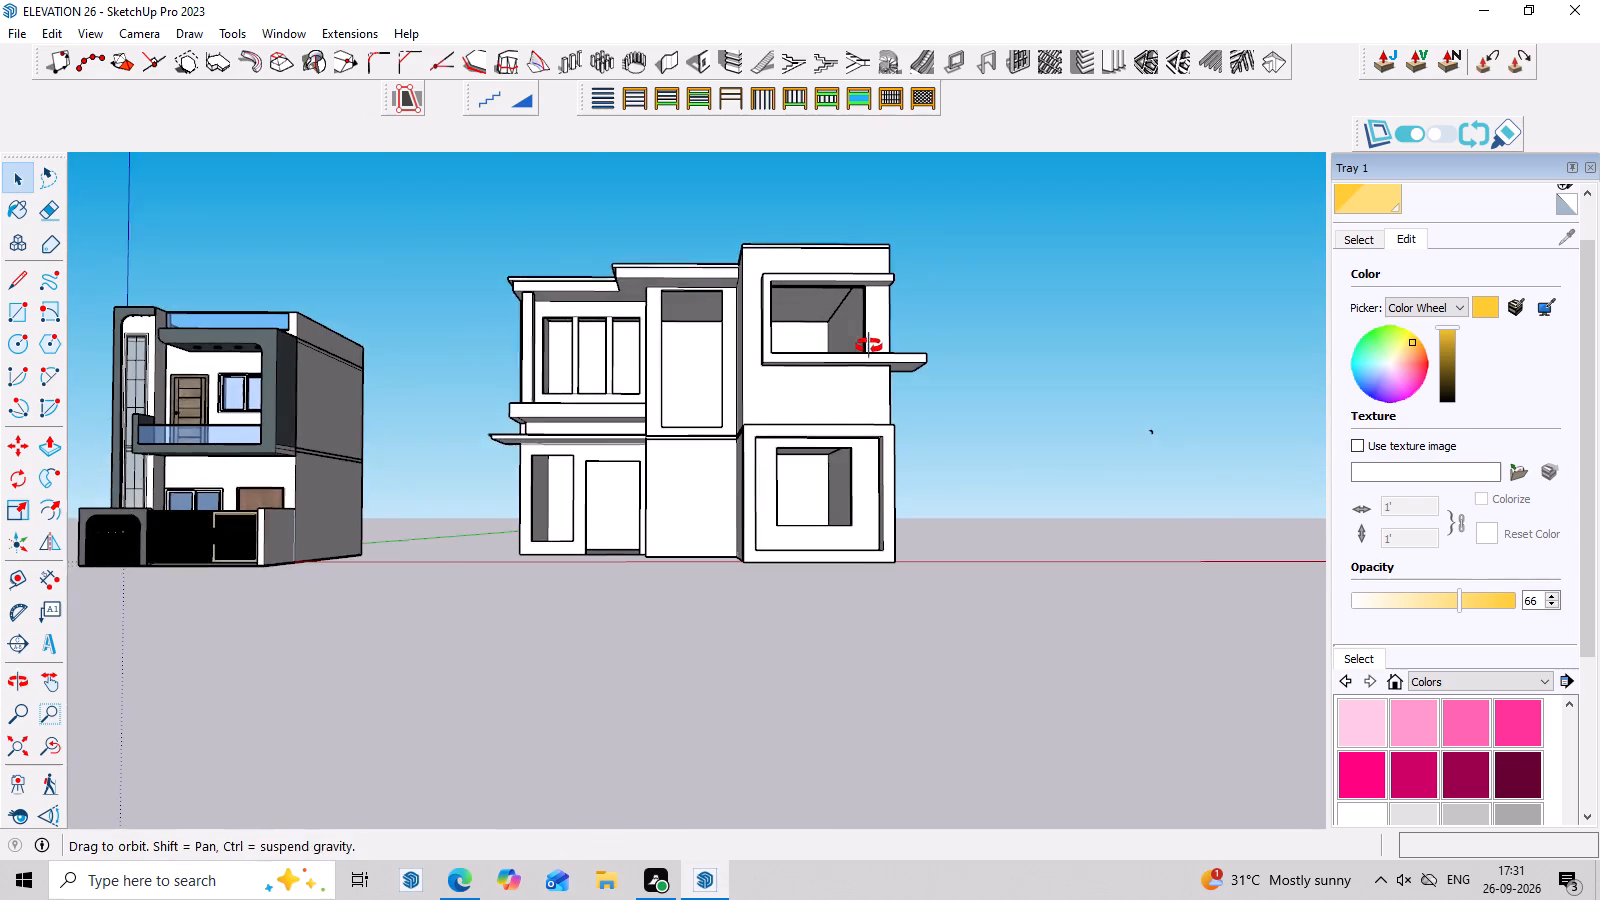
pyautogui.moveTo(869, 346); pyautogui.dragTo(869, 345, button='middle')
pyautogui.scroll(3, 867, 349)
pyautogui.moveTo(896, 383); pyautogui.dragTo(900, 504, button='middle')
pyautogui.scroll(4, 861, 502)
pyautogui.scroll(-4, 849, 491)
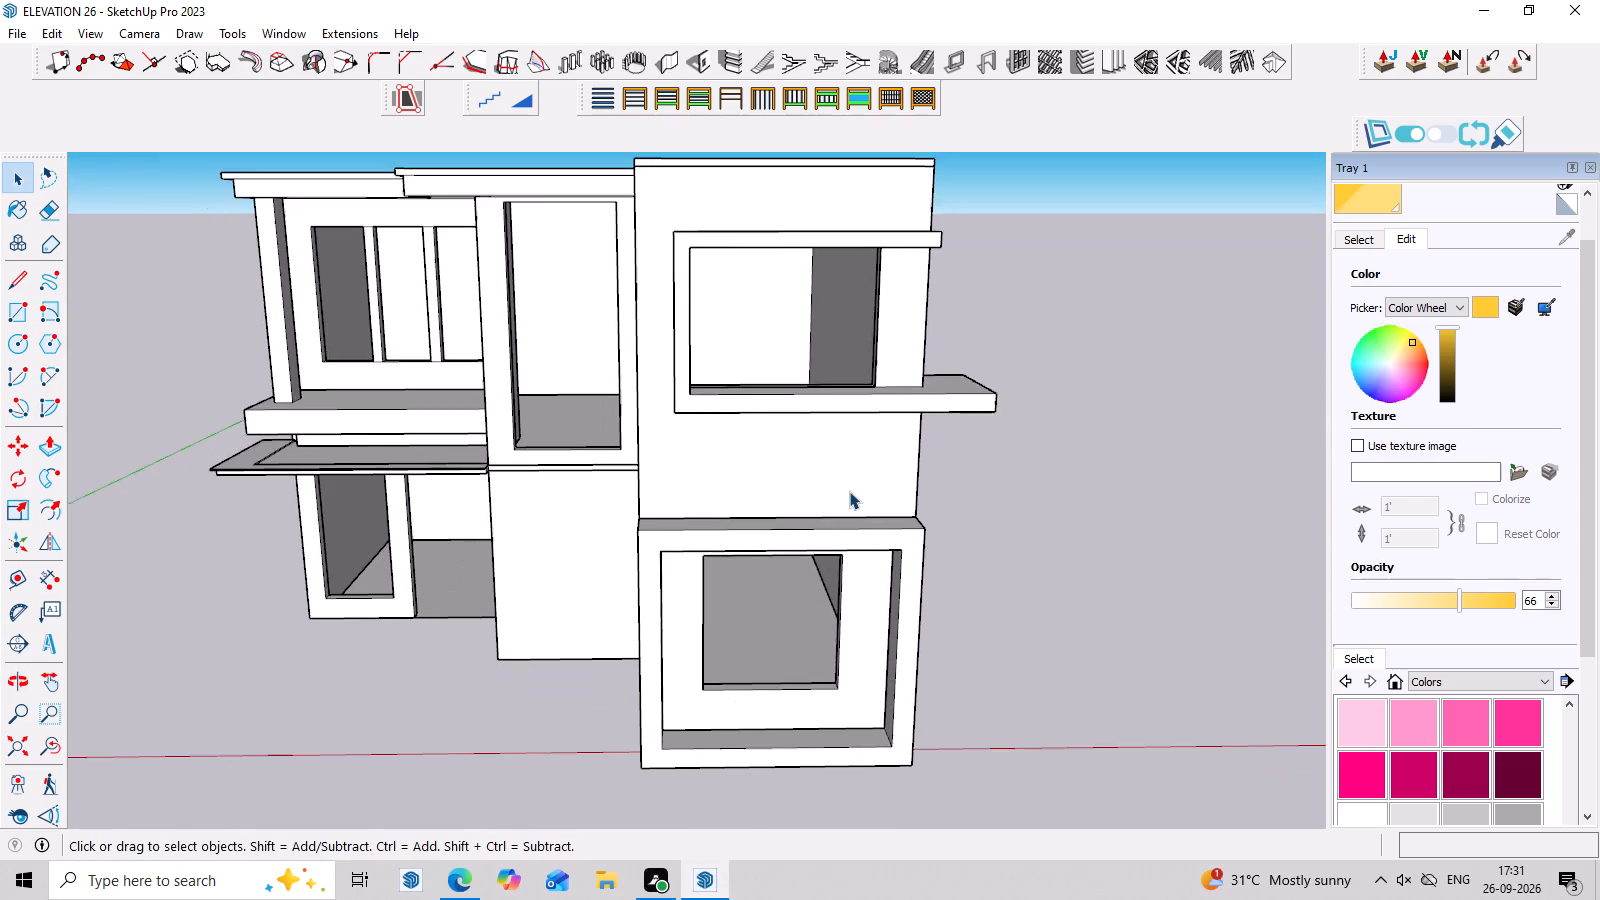
pyautogui.scroll(-3, 849, 491)
pyautogui.moveTo(1001, 610); pyautogui.dragTo(1009, 563, button='middle')
pyautogui.scroll(3, 919, 627)
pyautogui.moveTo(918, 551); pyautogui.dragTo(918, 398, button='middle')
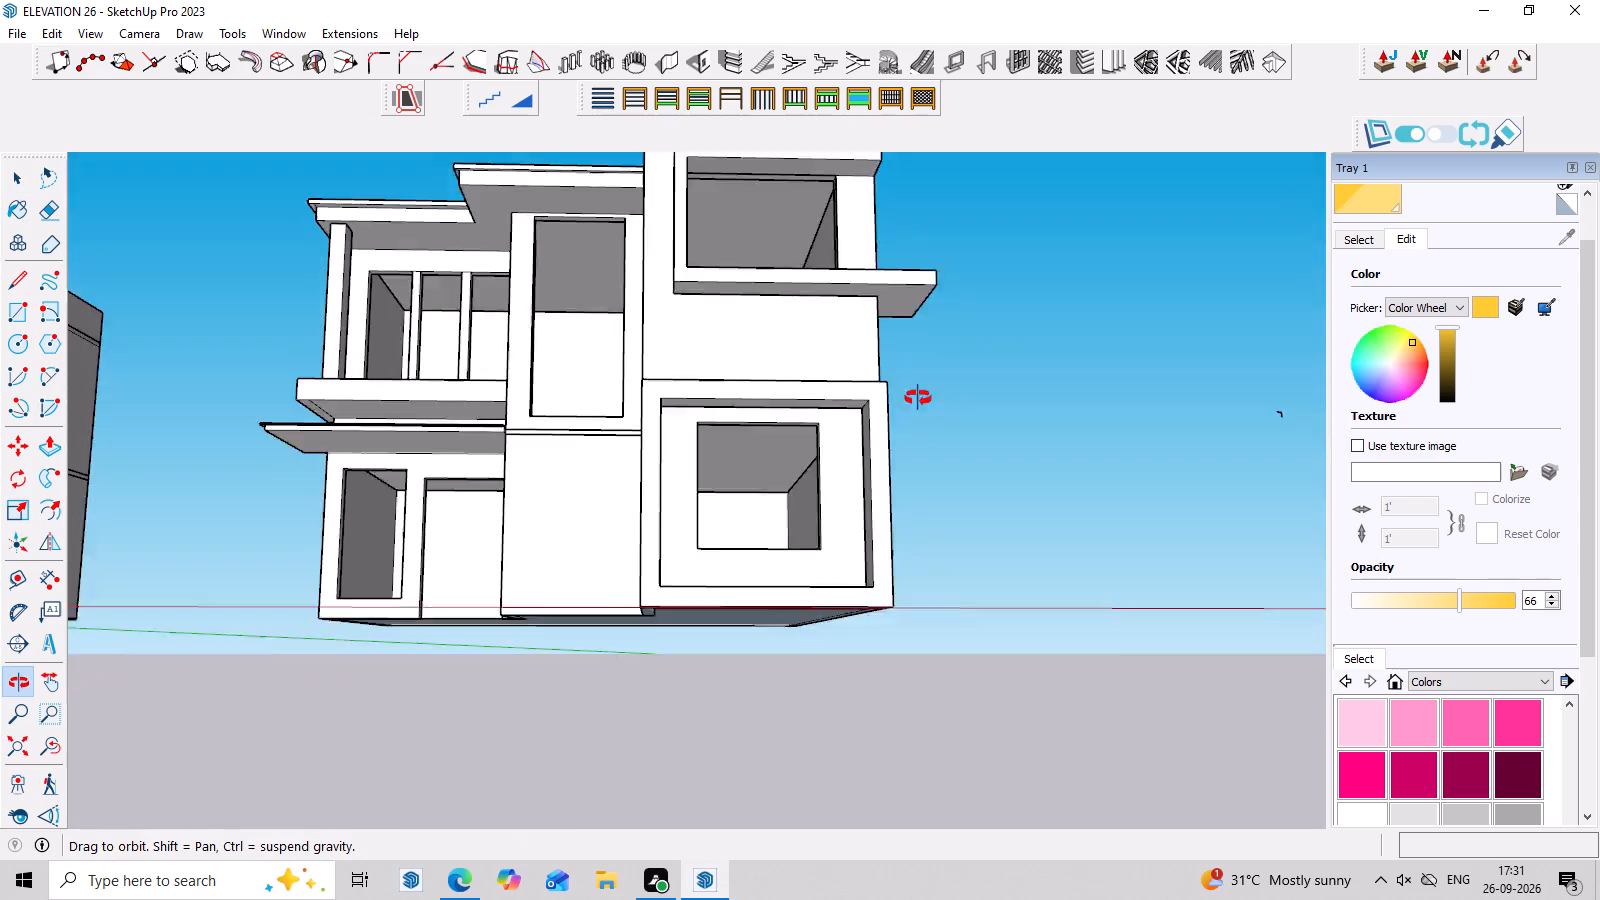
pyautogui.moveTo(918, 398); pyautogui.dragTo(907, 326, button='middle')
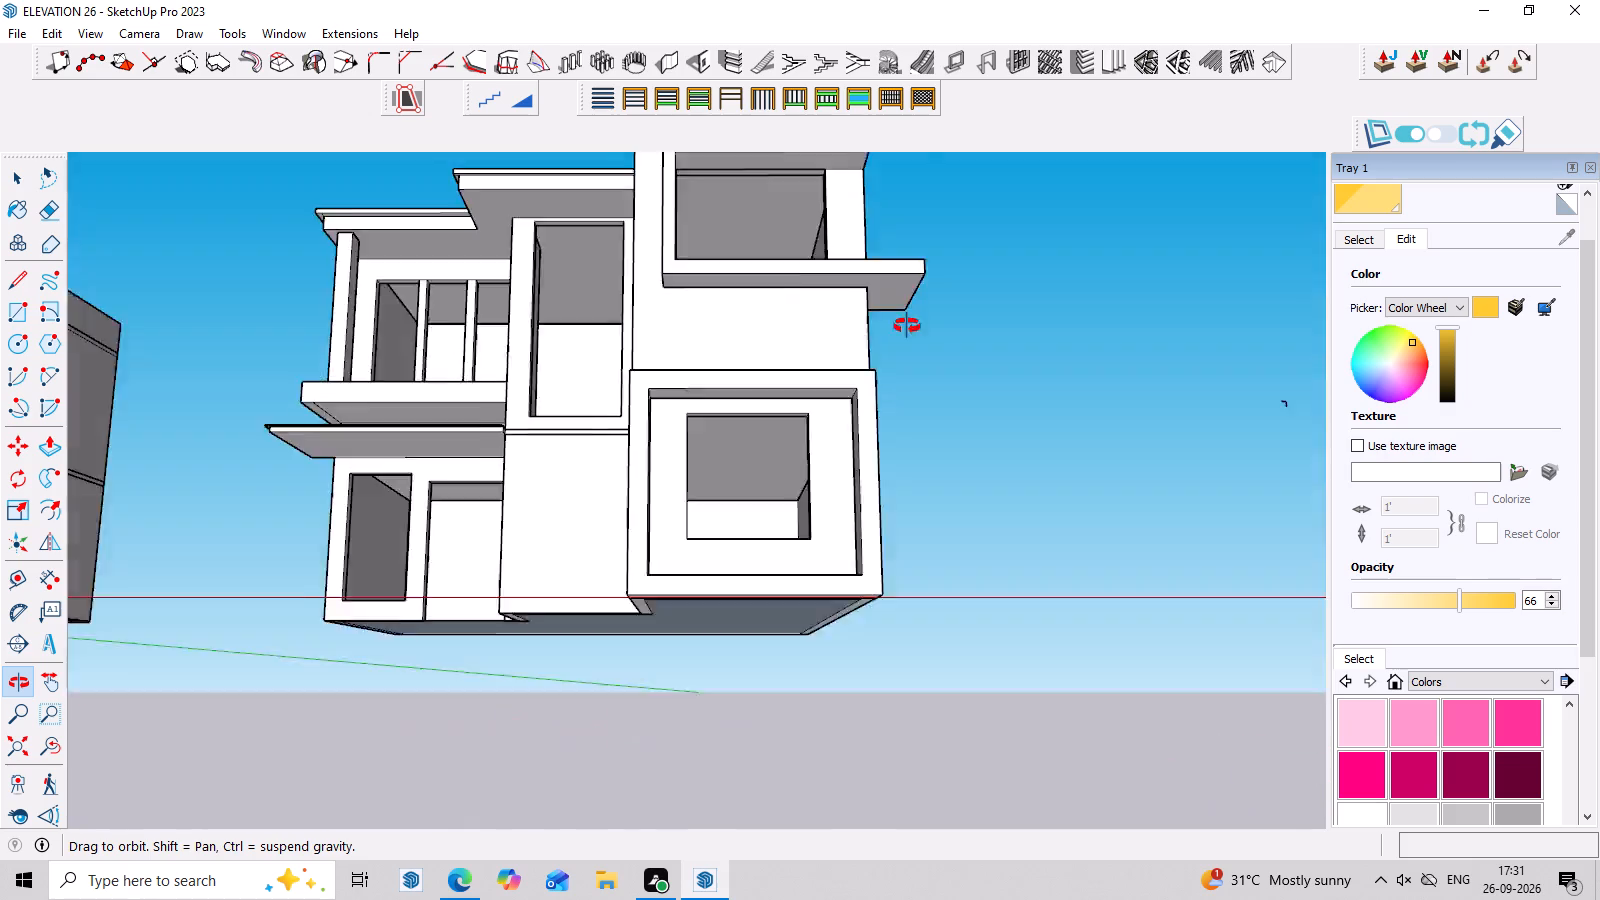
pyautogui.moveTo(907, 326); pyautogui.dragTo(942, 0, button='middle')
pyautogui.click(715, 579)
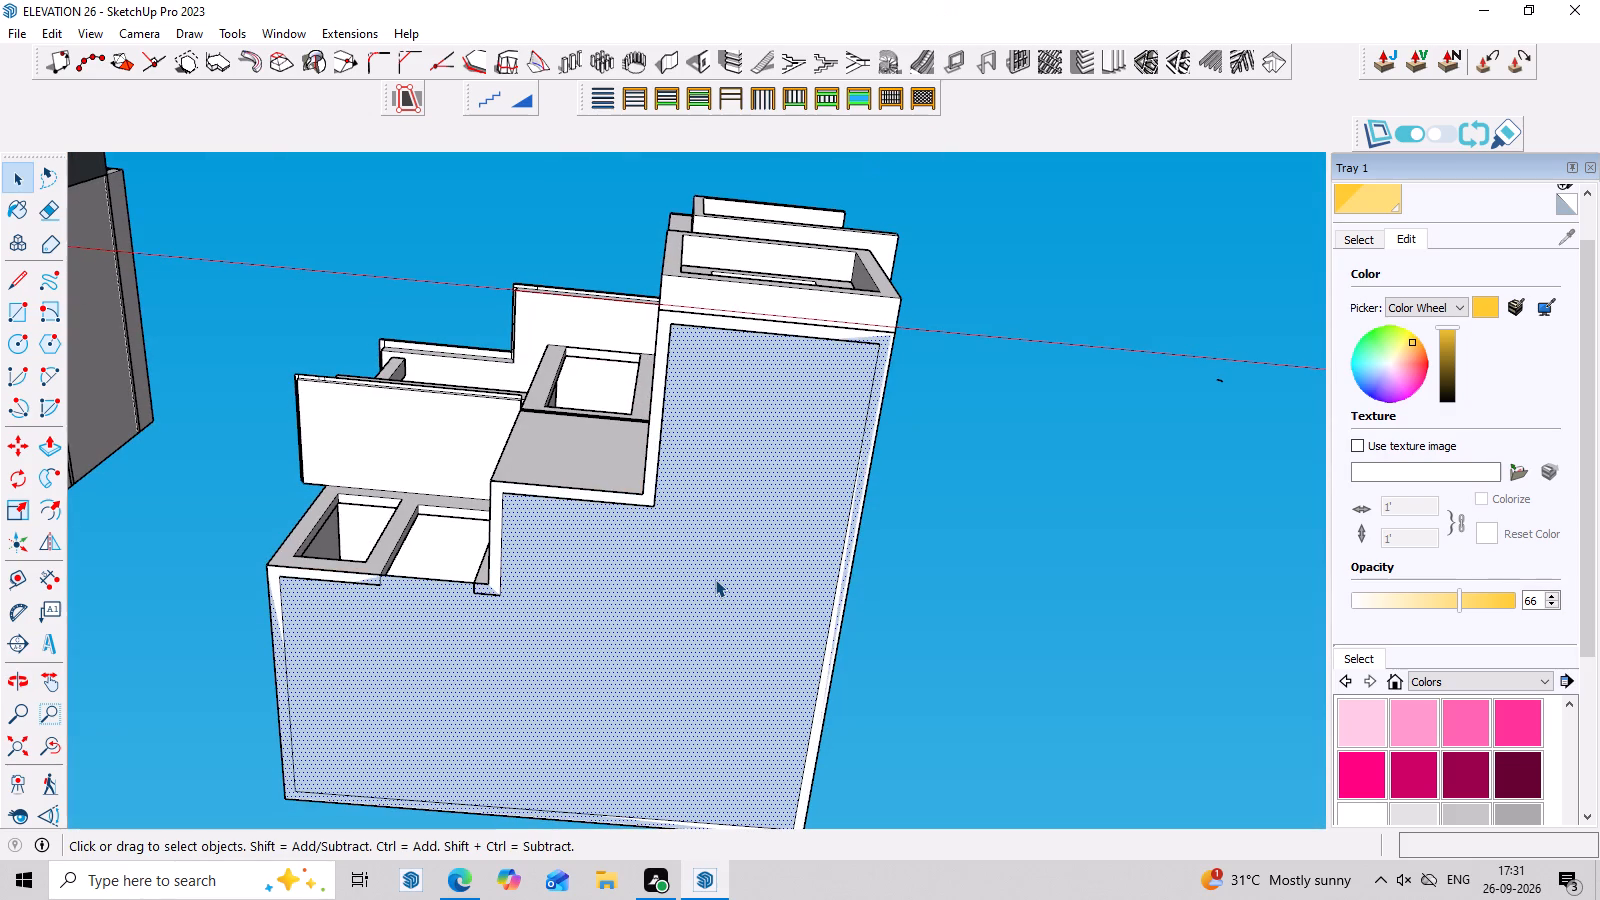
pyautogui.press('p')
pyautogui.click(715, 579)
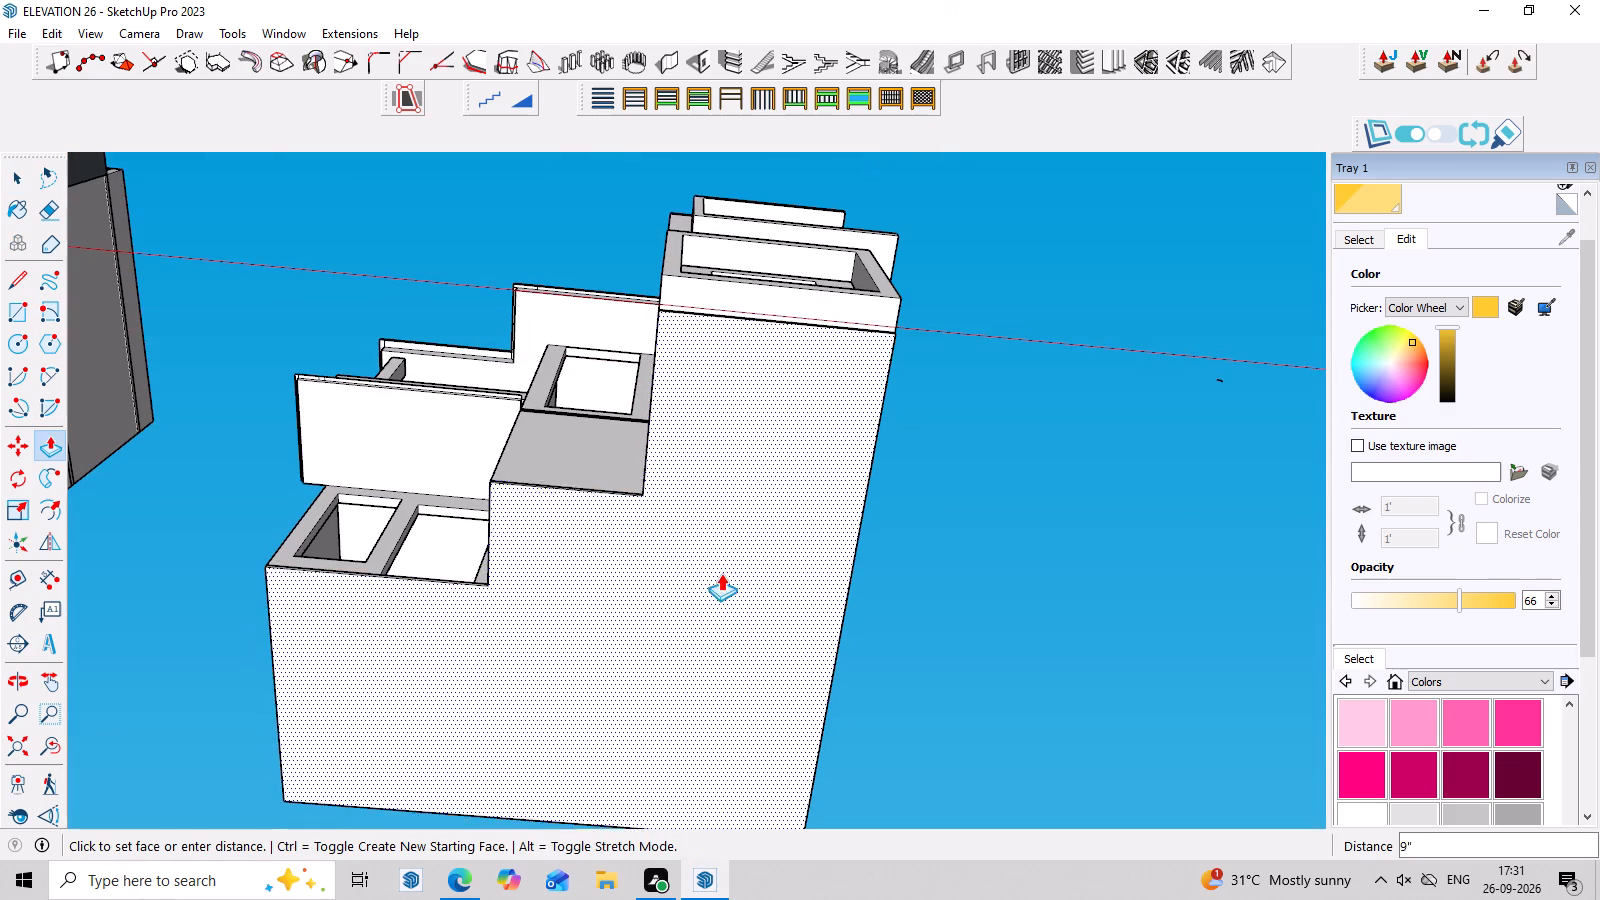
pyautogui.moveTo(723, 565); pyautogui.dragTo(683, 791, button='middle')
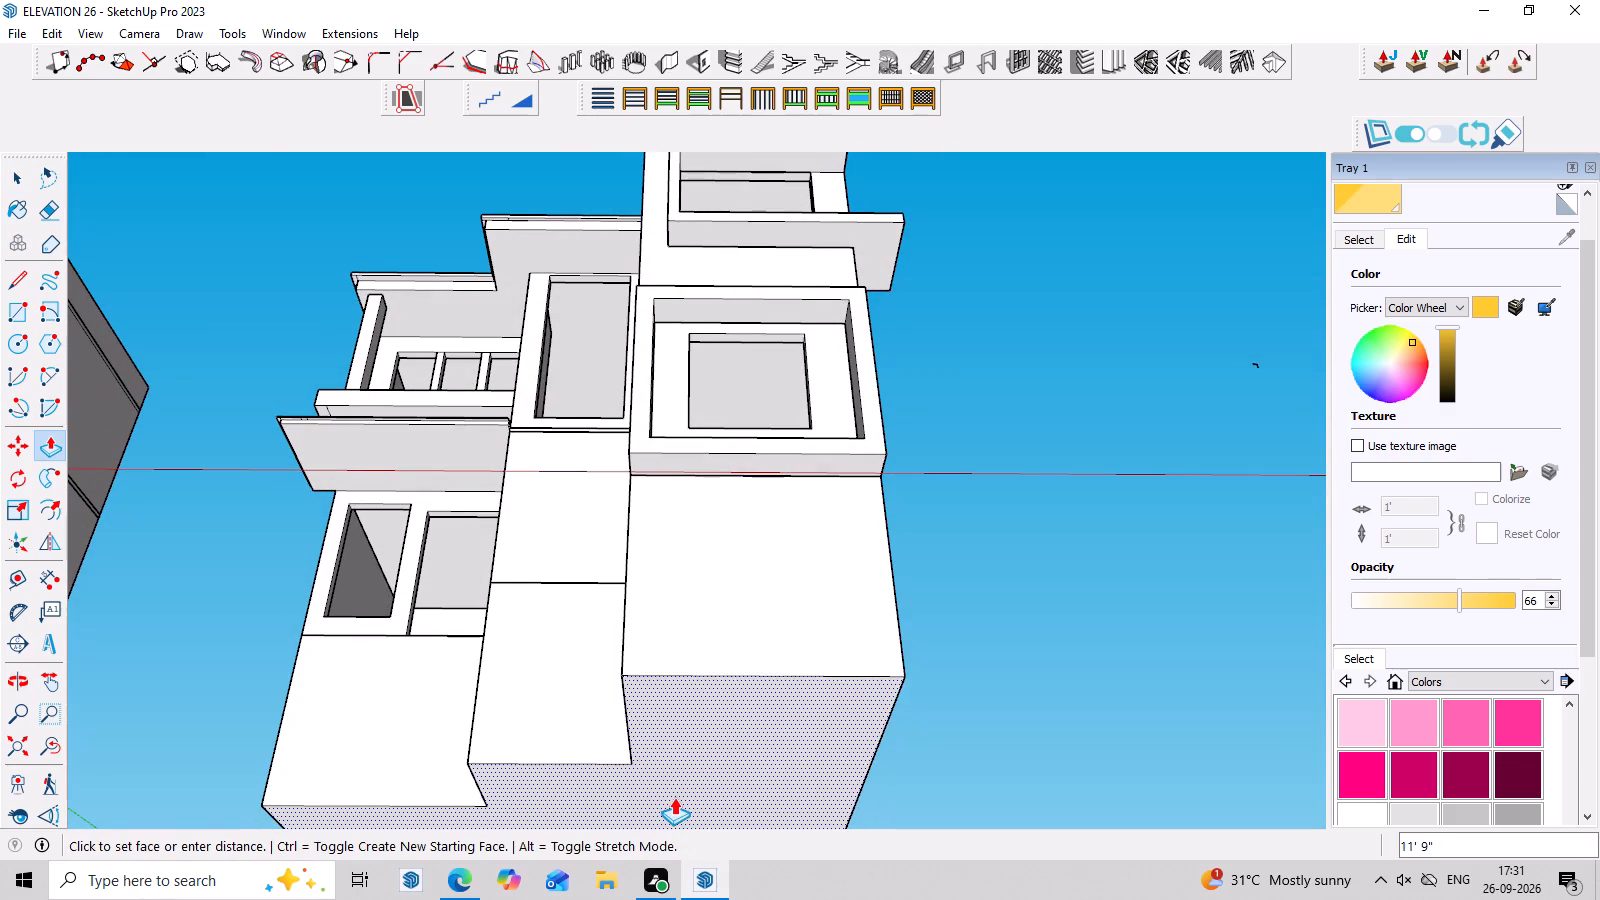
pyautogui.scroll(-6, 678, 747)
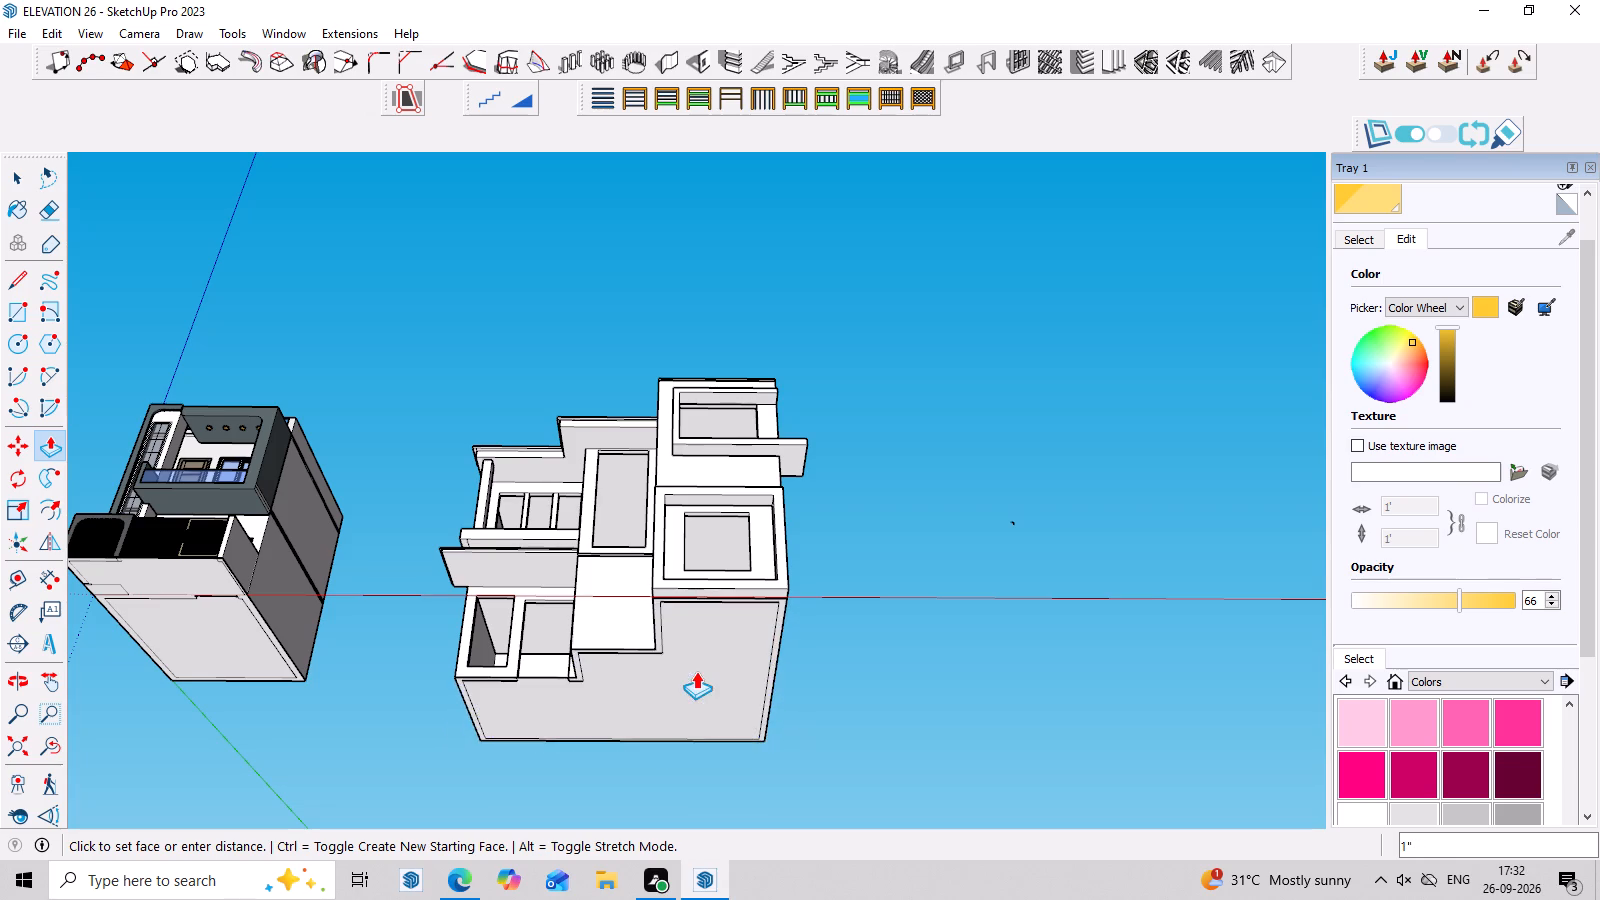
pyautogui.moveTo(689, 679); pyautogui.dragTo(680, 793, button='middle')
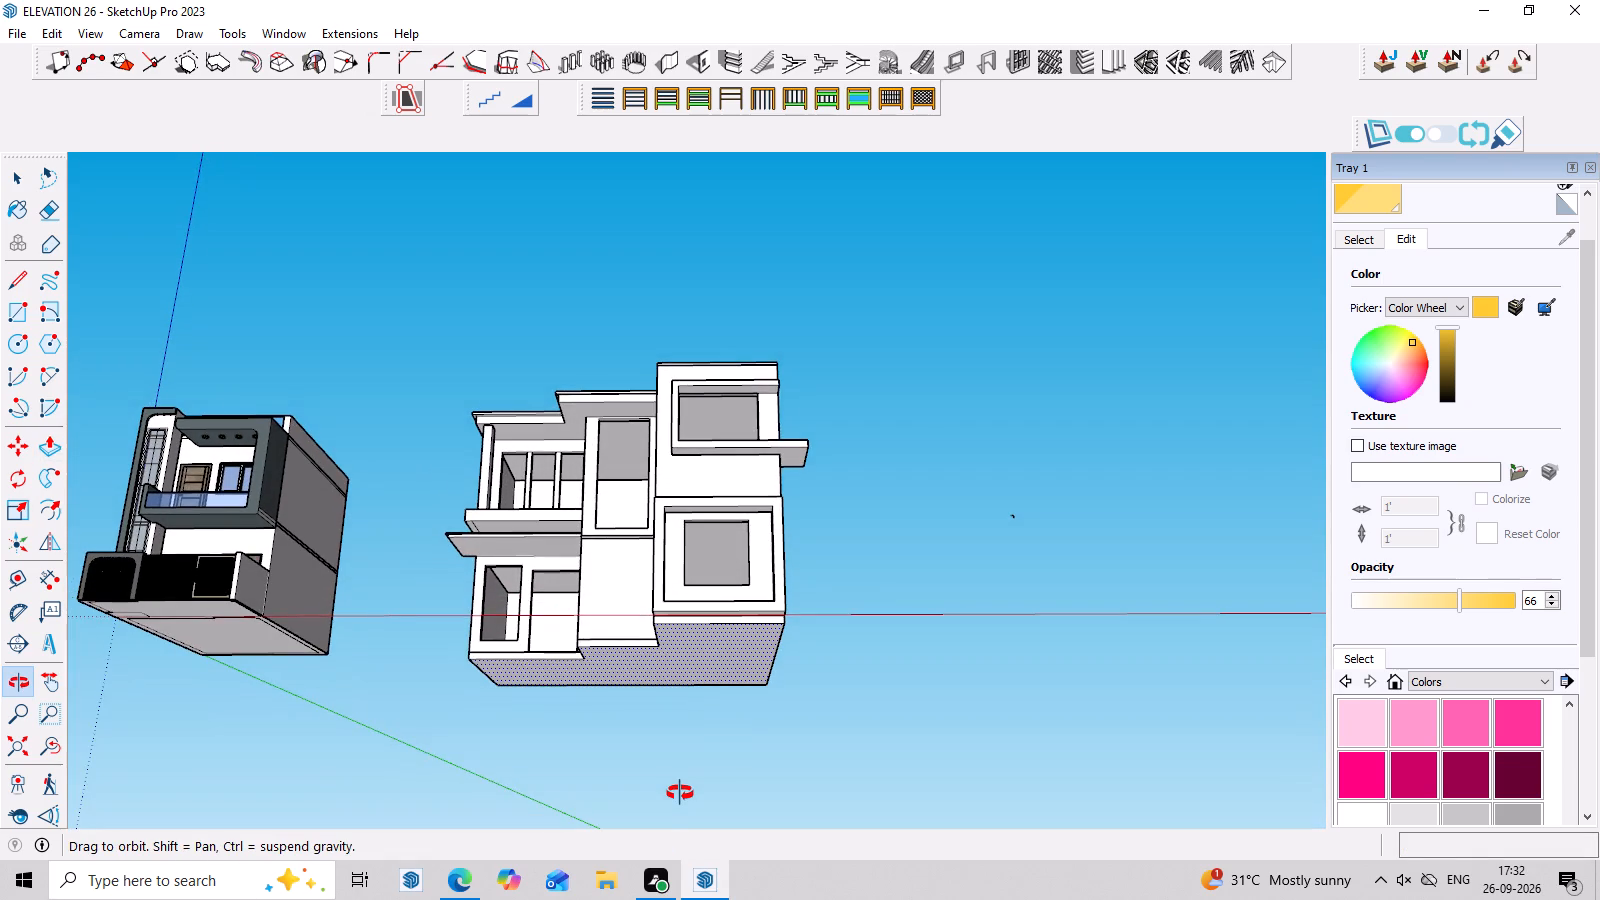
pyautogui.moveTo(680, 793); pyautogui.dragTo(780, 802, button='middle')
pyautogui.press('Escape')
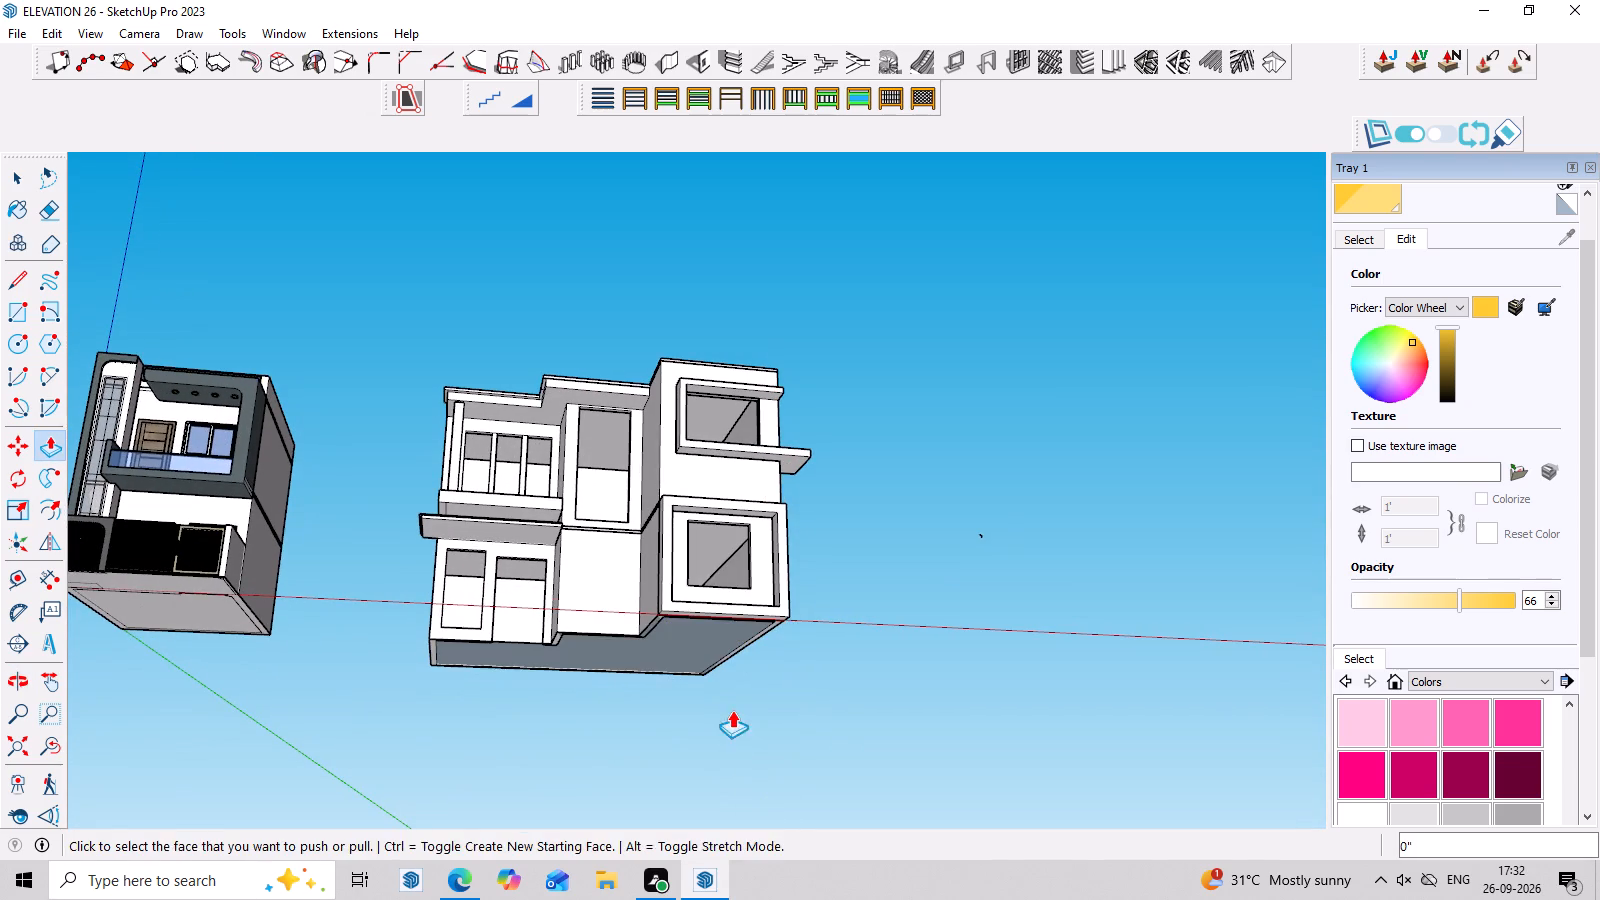
# Examine the front facade, its ground-floor openings and the stepped base from several angles.
pyautogui.moveTo(732, 708); pyautogui.dragTo(707, 899, button='middle')
pyautogui.scroll(6, 523, 559)
pyautogui.moveTo(559, 661); pyautogui.dragTo(840, 707, button='middle')
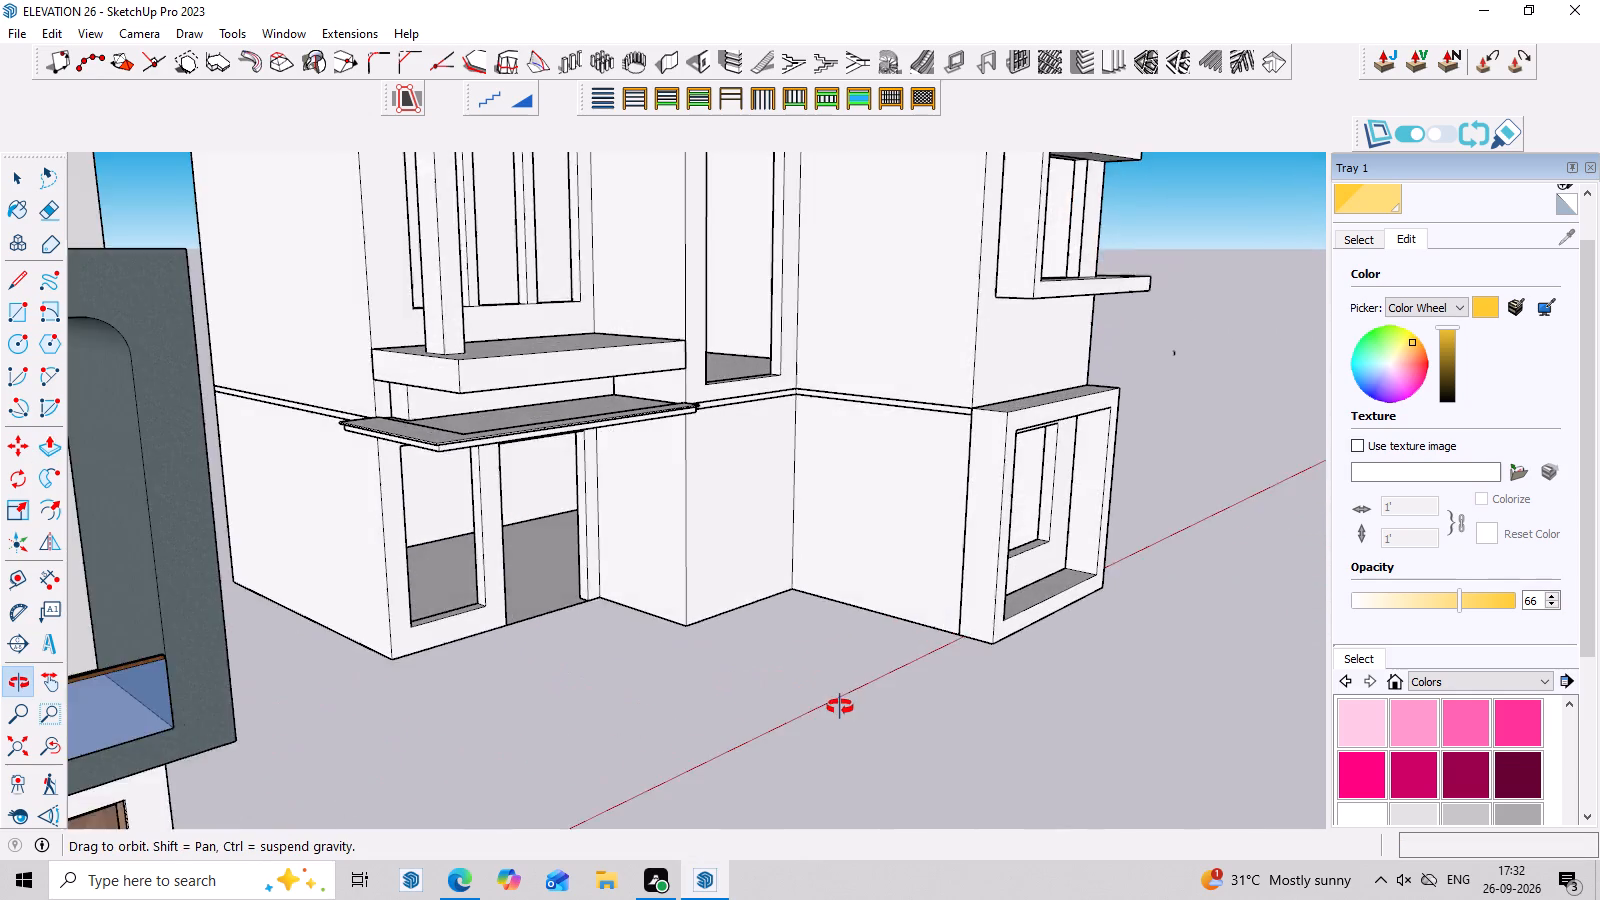
pyautogui.moveTo(840, 707); pyautogui.dragTo(487, 808, button='middle')
pyautogui.scroll(1, 487, 808)
pyautogui.scroll(-7, 512, 675)
pyautogui.moveTo(779, 620); pyautogui.dragTo(849, 478, button='middle')
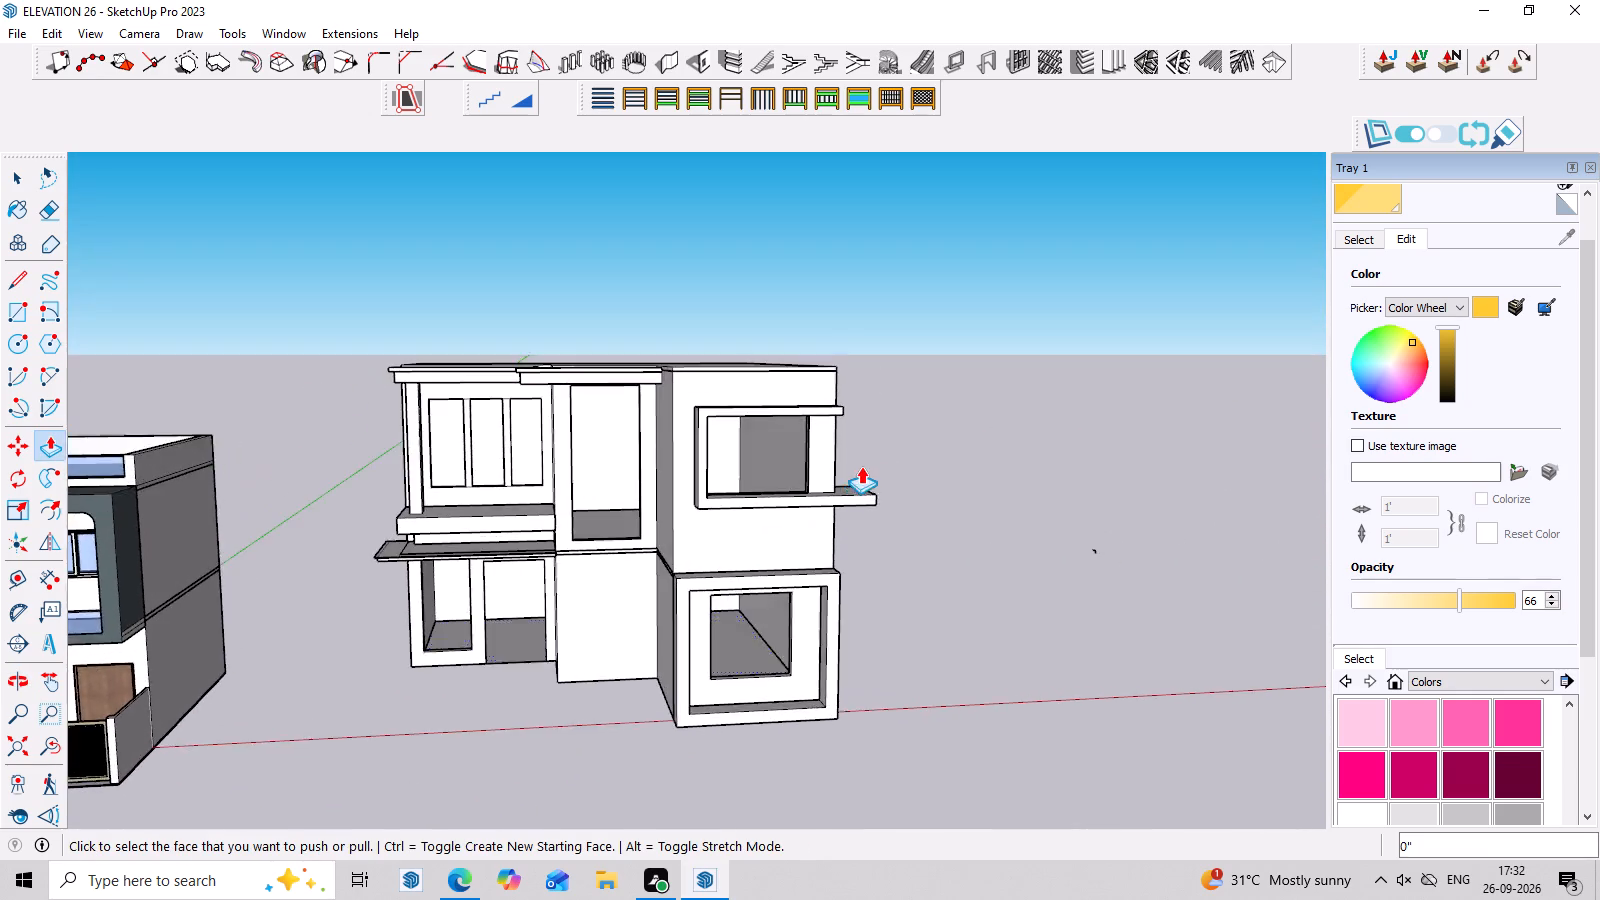
pyautogui.scroll(3, 871, 462)
pyautogui.scroll(-5, 908, 456)
pyautogui.moveTo(1146, 500); pyautogui.dragTo(1094, 598, button='middle')
pyautogui.scroll(4, 497, 576)
pyautogui.moveTo(623, 655); pyautogui.dragTo(666, 504, button='middle')
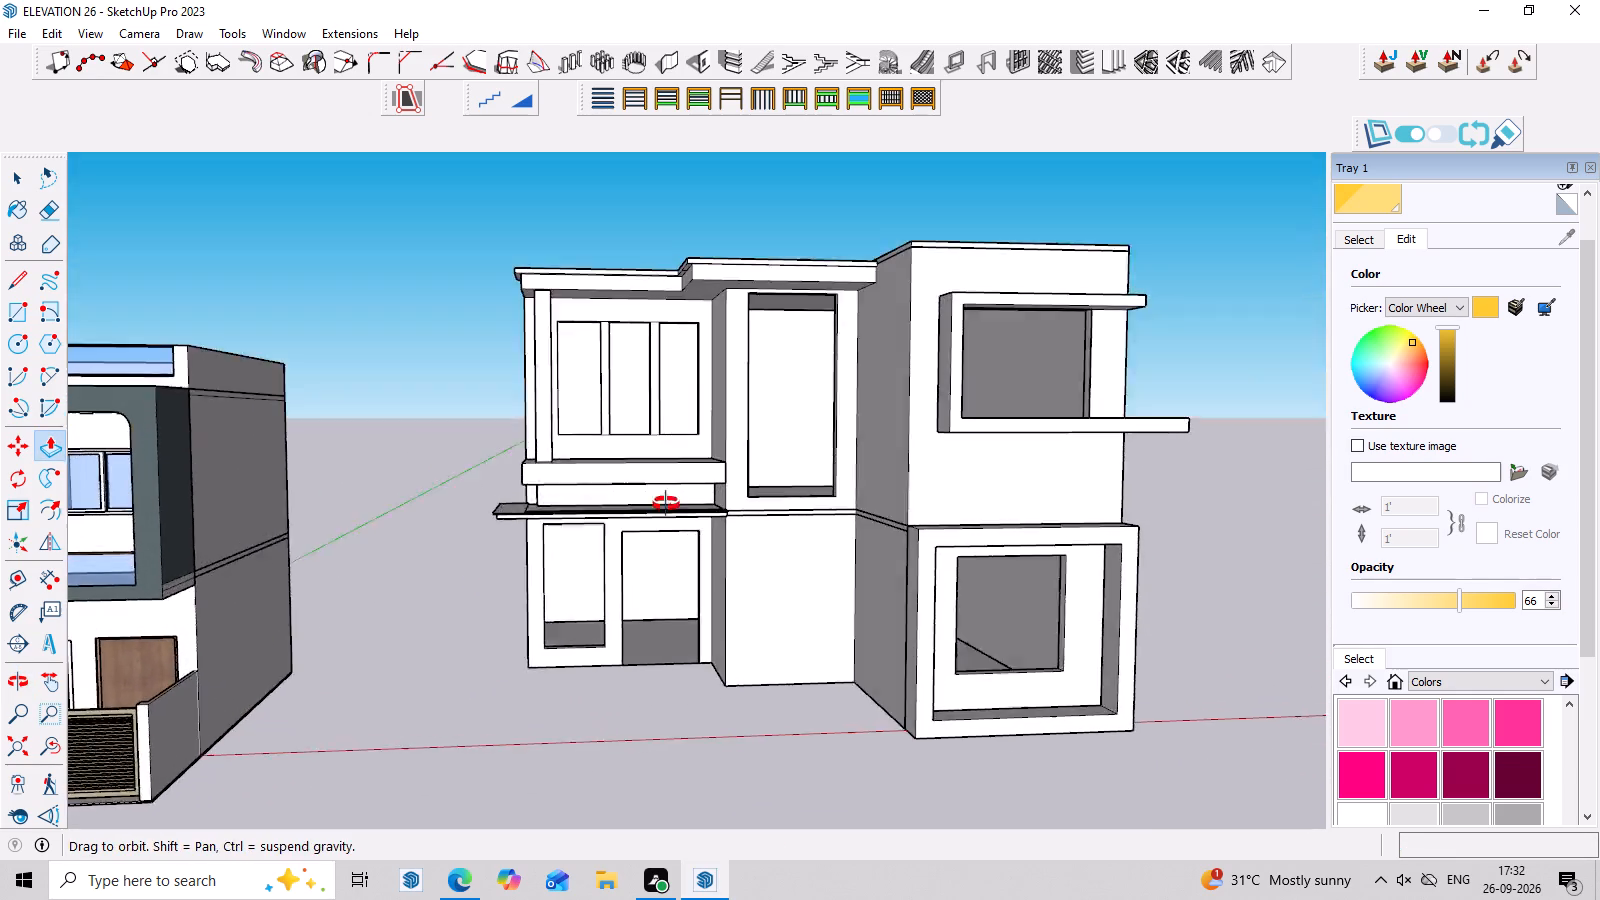
pyautogui.moveTo(666, 504); pyautogui.dragTo(666, 501, button='middle')
pyautogui.scroll(-3, 907, 681)
pyautogui.moveTo(1193, 741); pyautogui.dragTo(1243, 567, button='middle')
pyautogui.scroll(4, 922, 725)
pyautogui.moveTo(696, 741); pyautogui.dragTo(596, 866, button='middle')
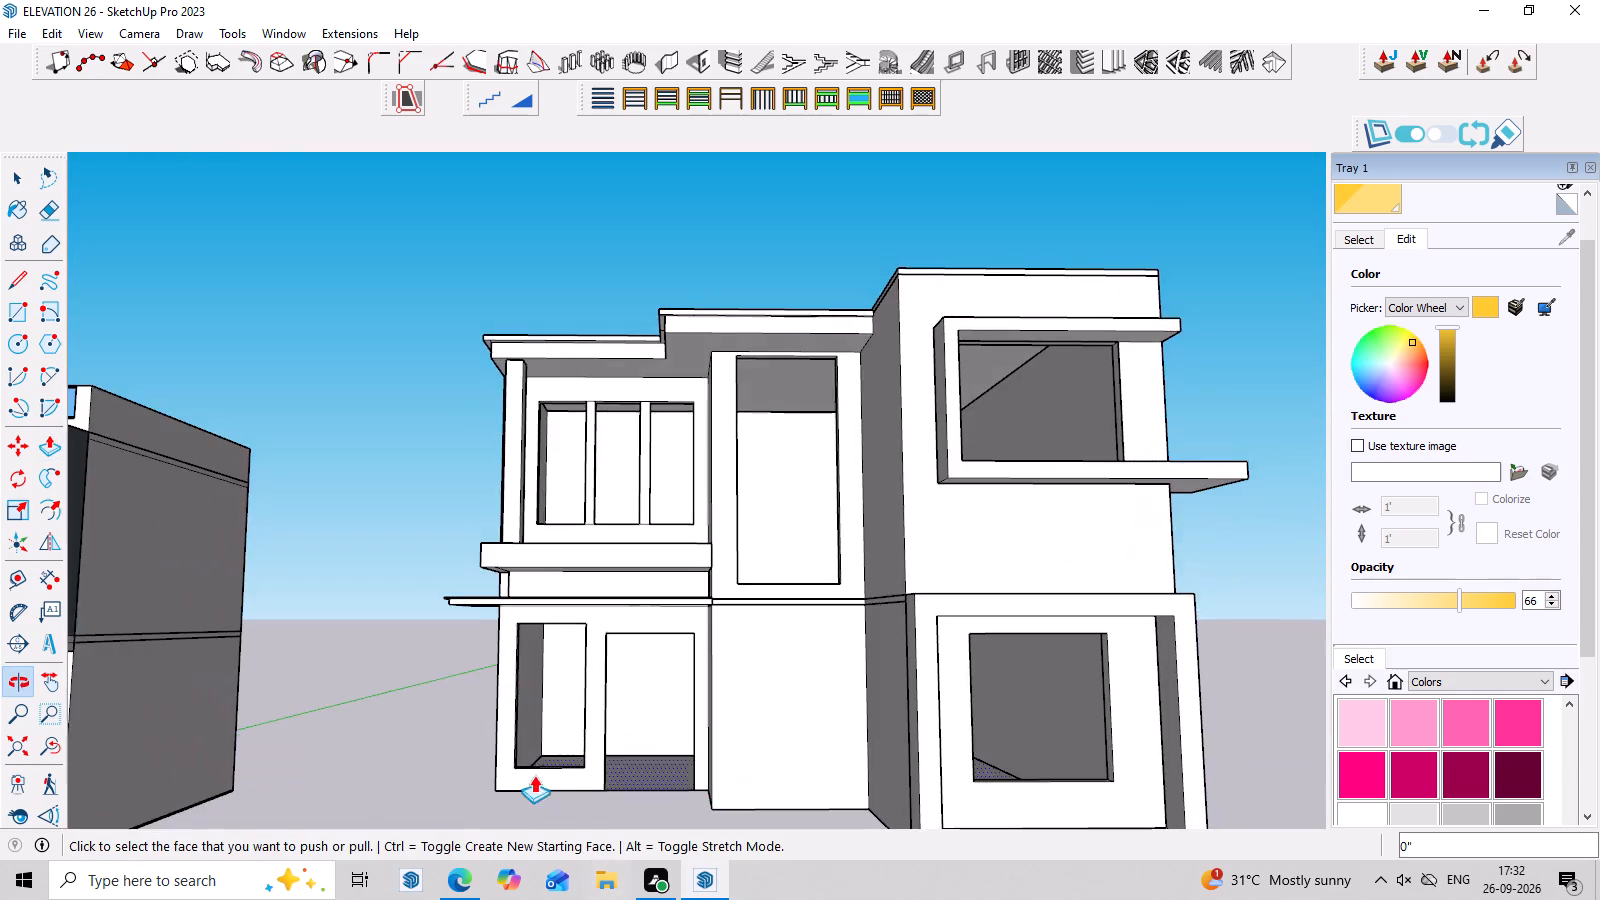
pyautogui.scroll(-4, 521, 736)
pyautogui.moveTo(517, 700); pyautogui.dragTo(504, 781, button='middle')
pyautogui.scroll(5, 502, 781)
pyautogui.moveTo(477, 763); pyautogui.dragTo(508, 810, button='middle')
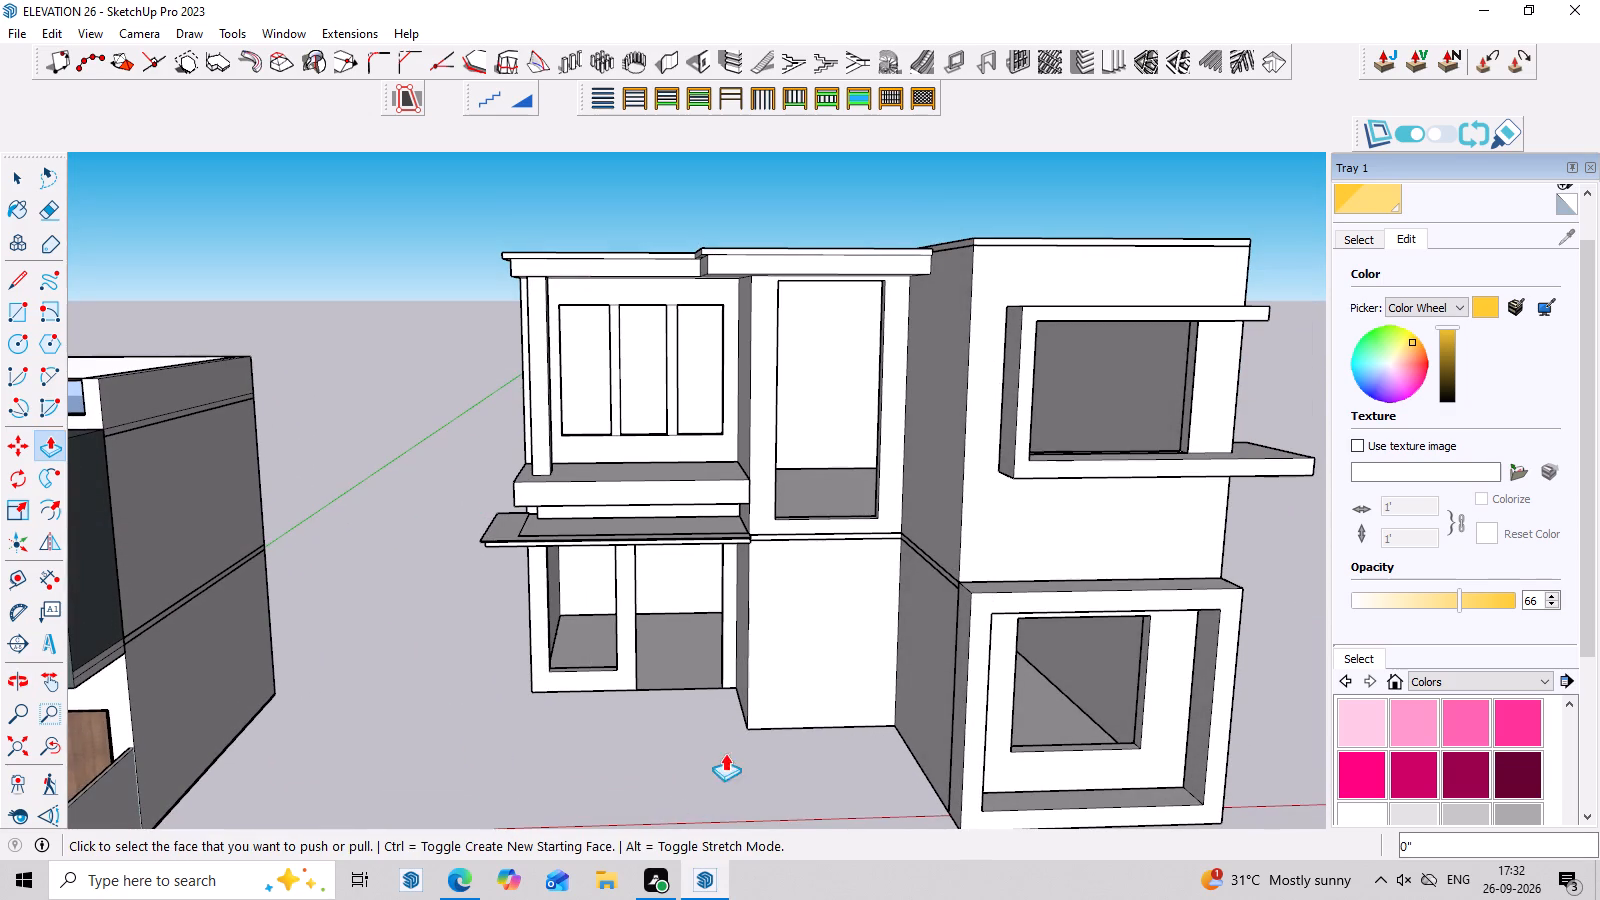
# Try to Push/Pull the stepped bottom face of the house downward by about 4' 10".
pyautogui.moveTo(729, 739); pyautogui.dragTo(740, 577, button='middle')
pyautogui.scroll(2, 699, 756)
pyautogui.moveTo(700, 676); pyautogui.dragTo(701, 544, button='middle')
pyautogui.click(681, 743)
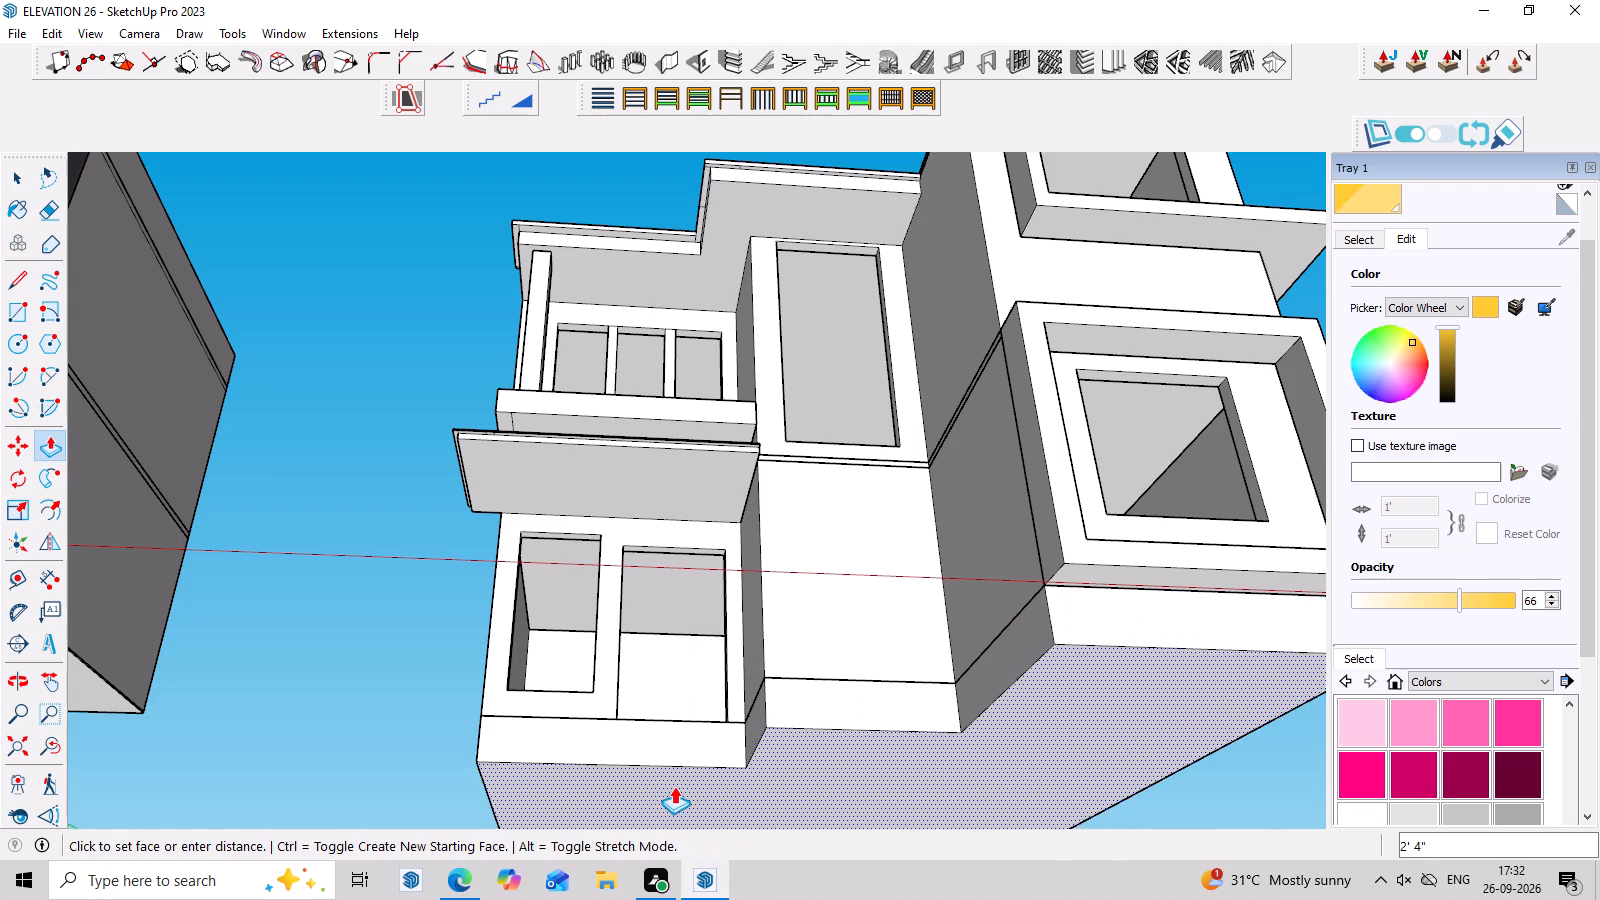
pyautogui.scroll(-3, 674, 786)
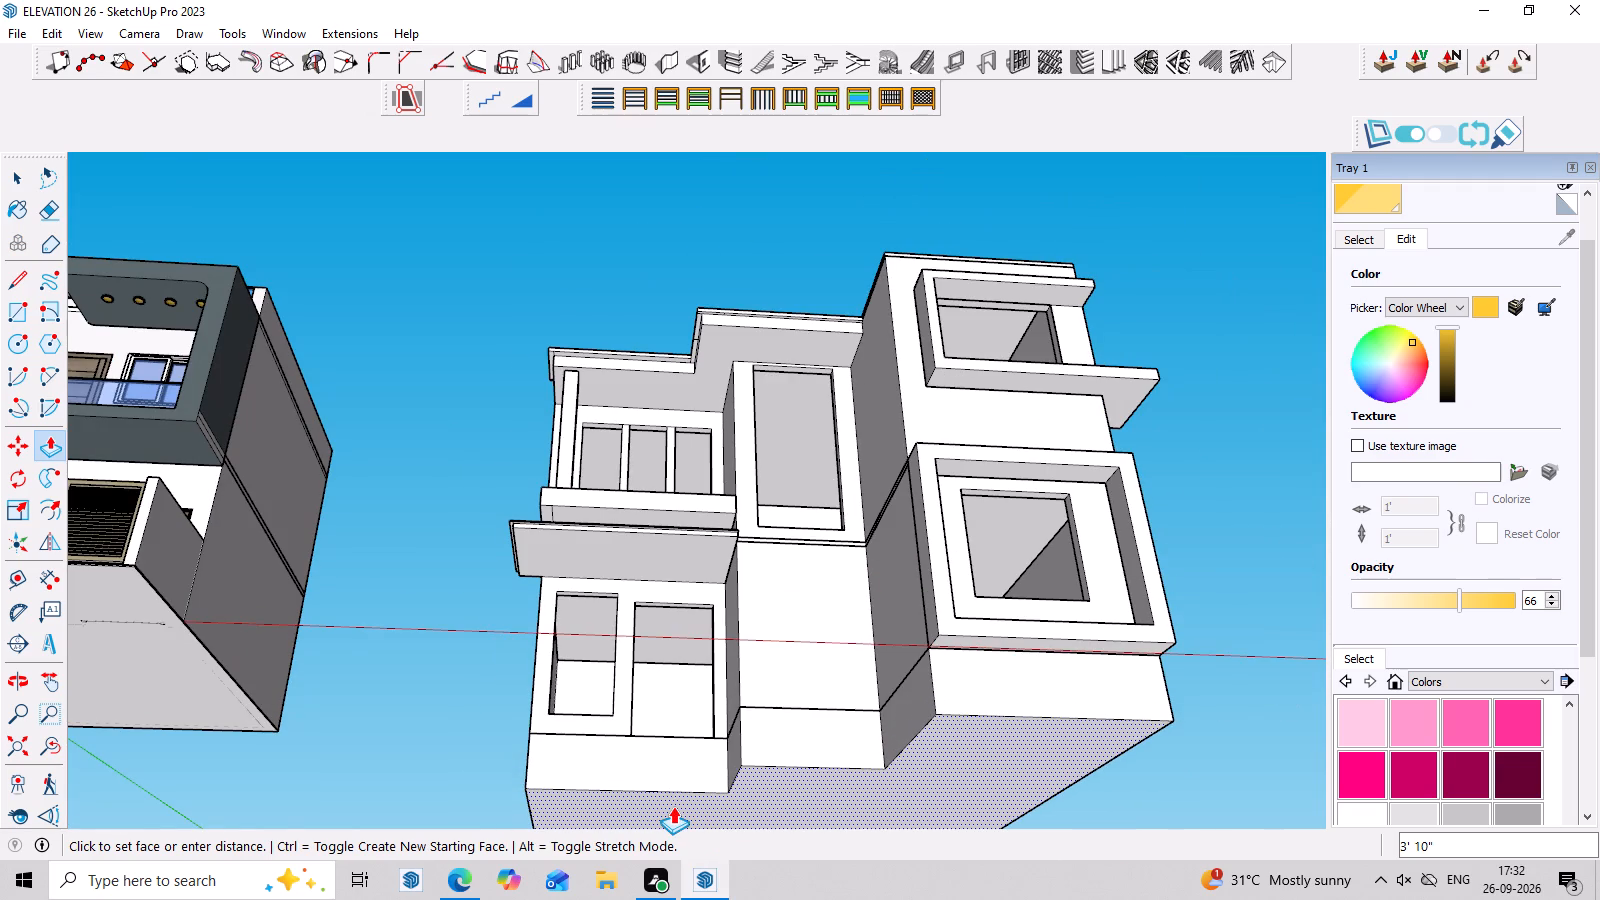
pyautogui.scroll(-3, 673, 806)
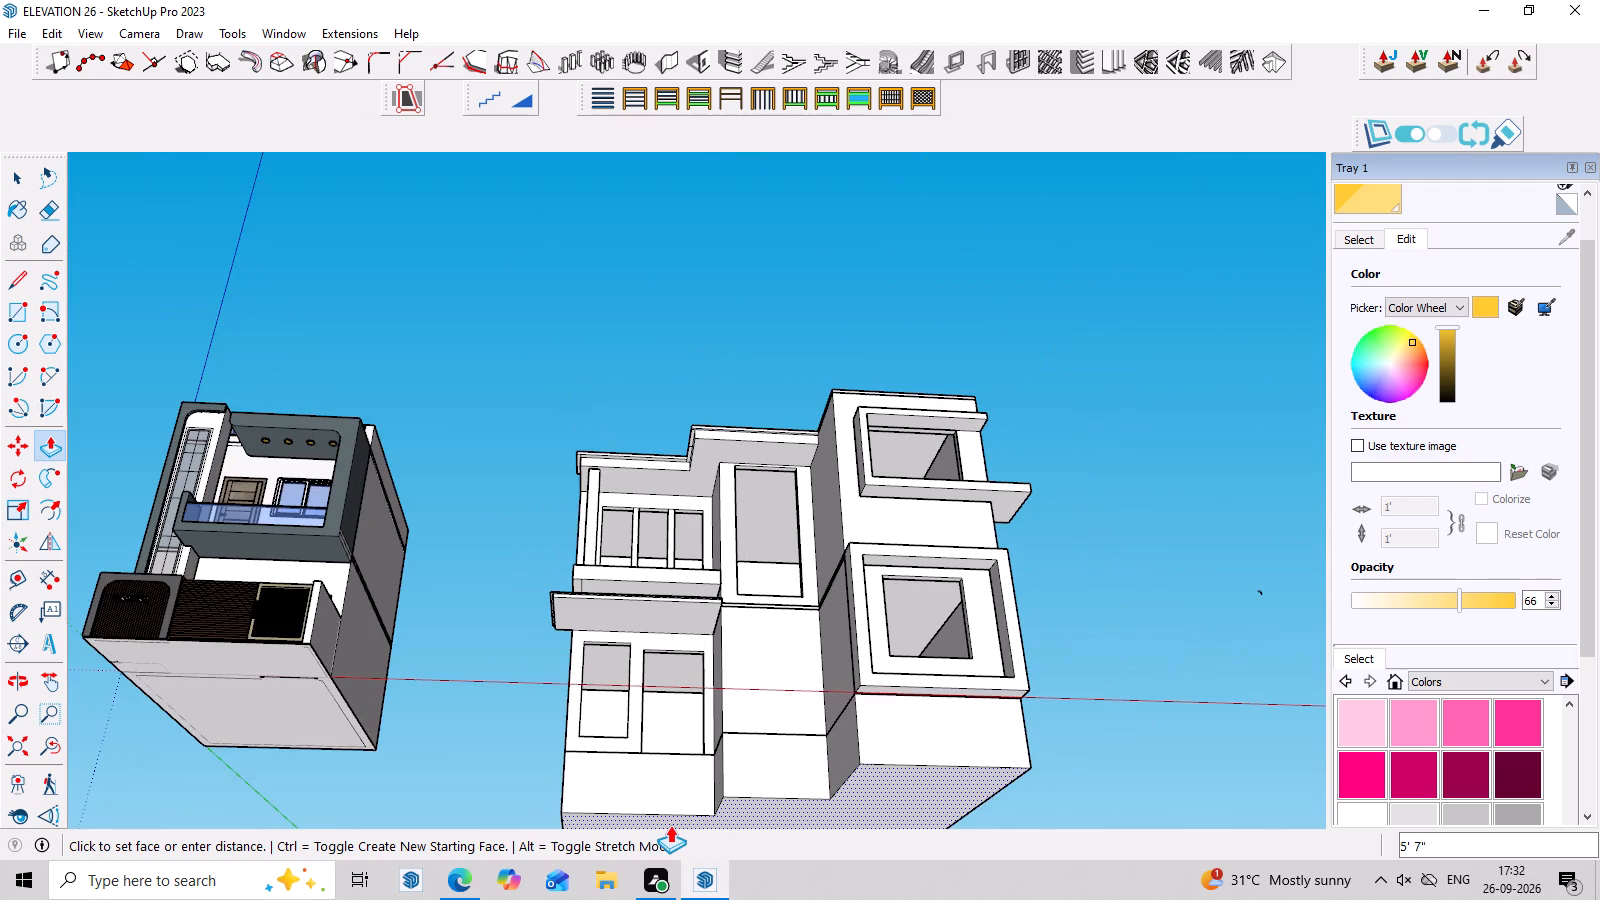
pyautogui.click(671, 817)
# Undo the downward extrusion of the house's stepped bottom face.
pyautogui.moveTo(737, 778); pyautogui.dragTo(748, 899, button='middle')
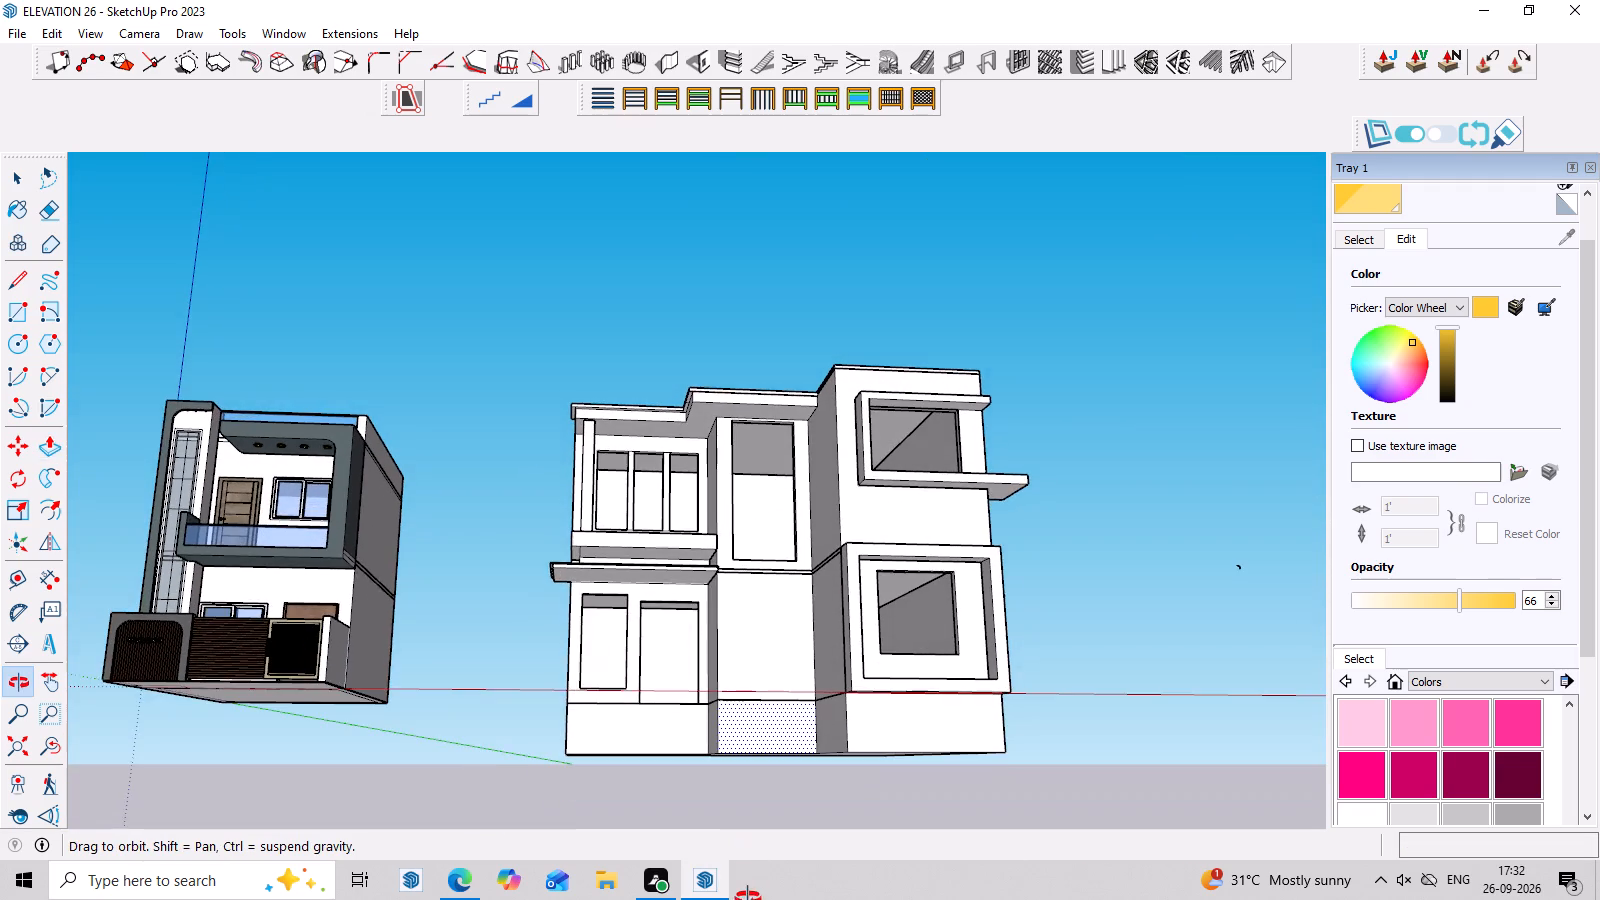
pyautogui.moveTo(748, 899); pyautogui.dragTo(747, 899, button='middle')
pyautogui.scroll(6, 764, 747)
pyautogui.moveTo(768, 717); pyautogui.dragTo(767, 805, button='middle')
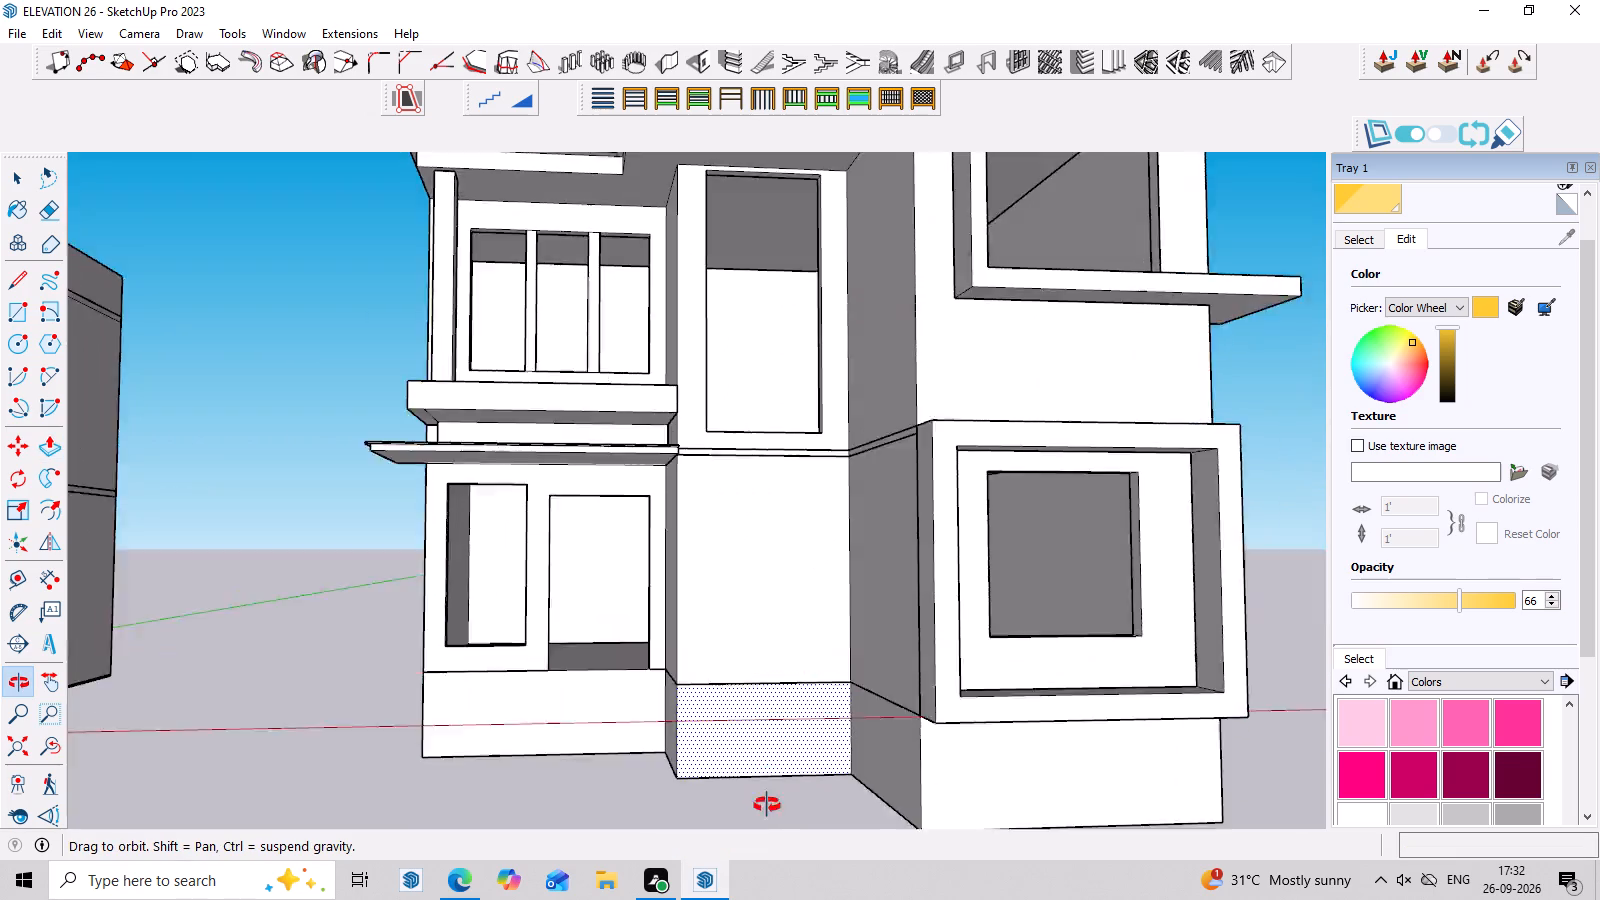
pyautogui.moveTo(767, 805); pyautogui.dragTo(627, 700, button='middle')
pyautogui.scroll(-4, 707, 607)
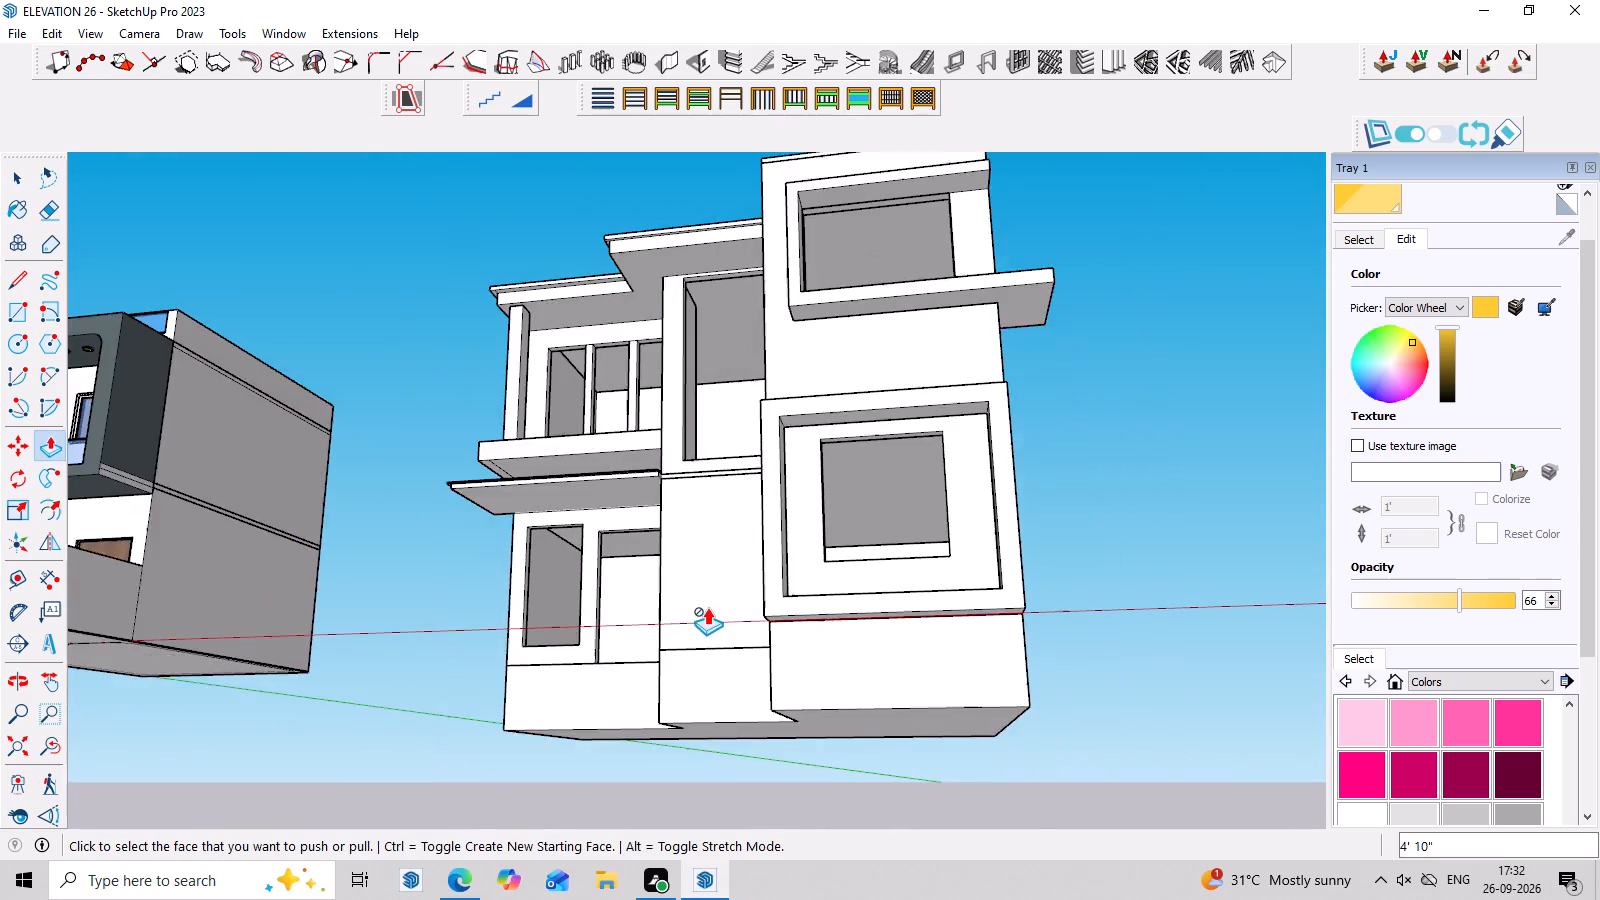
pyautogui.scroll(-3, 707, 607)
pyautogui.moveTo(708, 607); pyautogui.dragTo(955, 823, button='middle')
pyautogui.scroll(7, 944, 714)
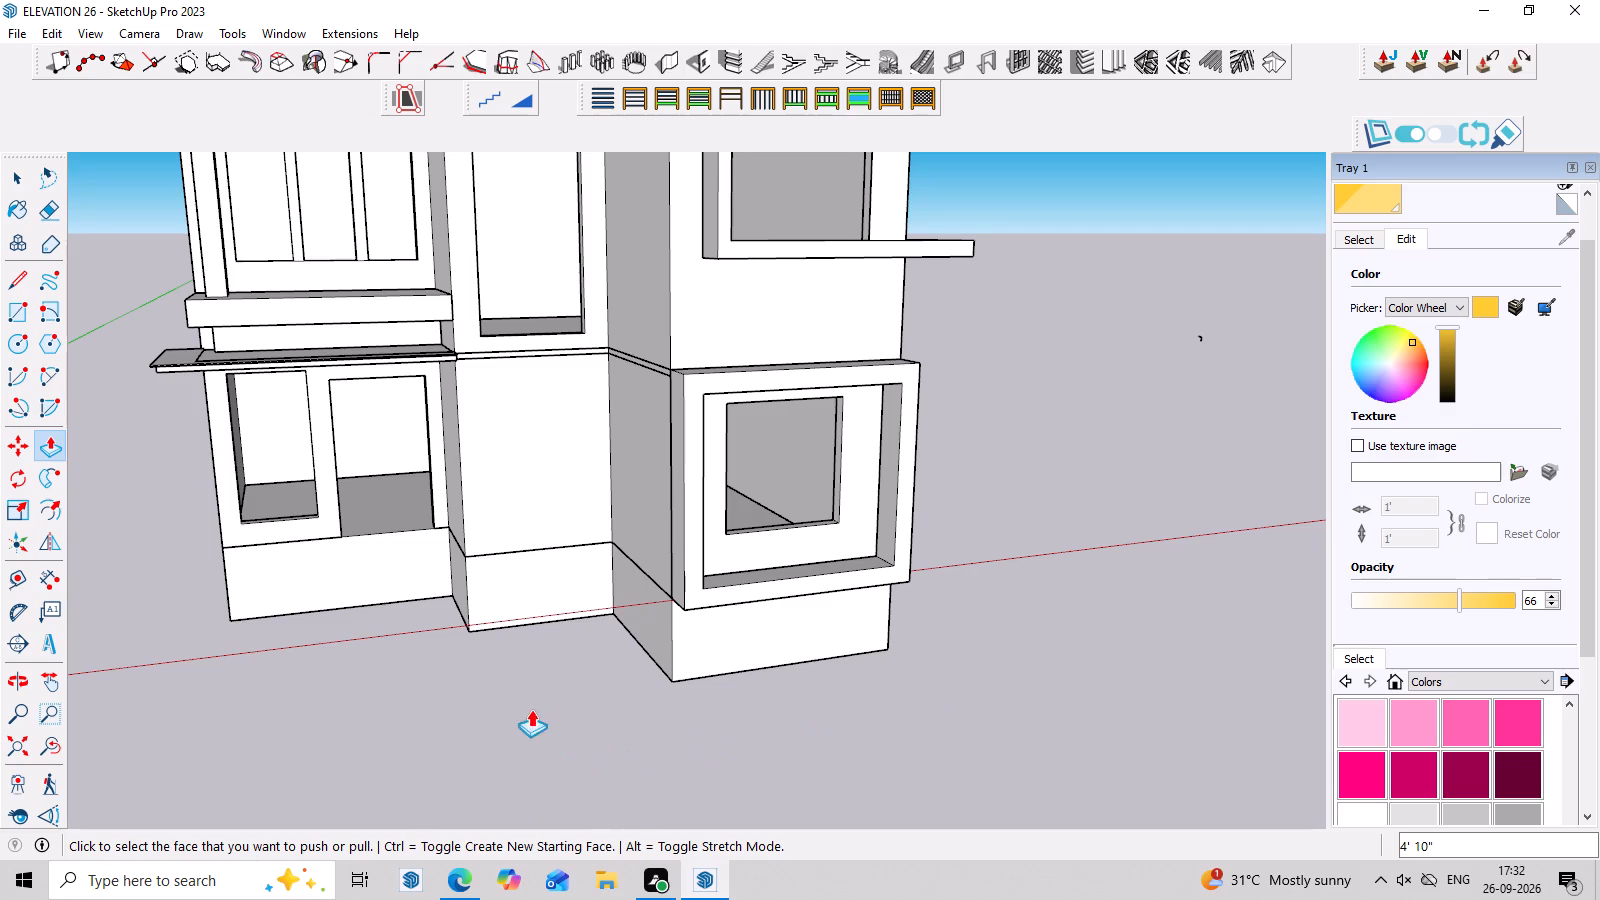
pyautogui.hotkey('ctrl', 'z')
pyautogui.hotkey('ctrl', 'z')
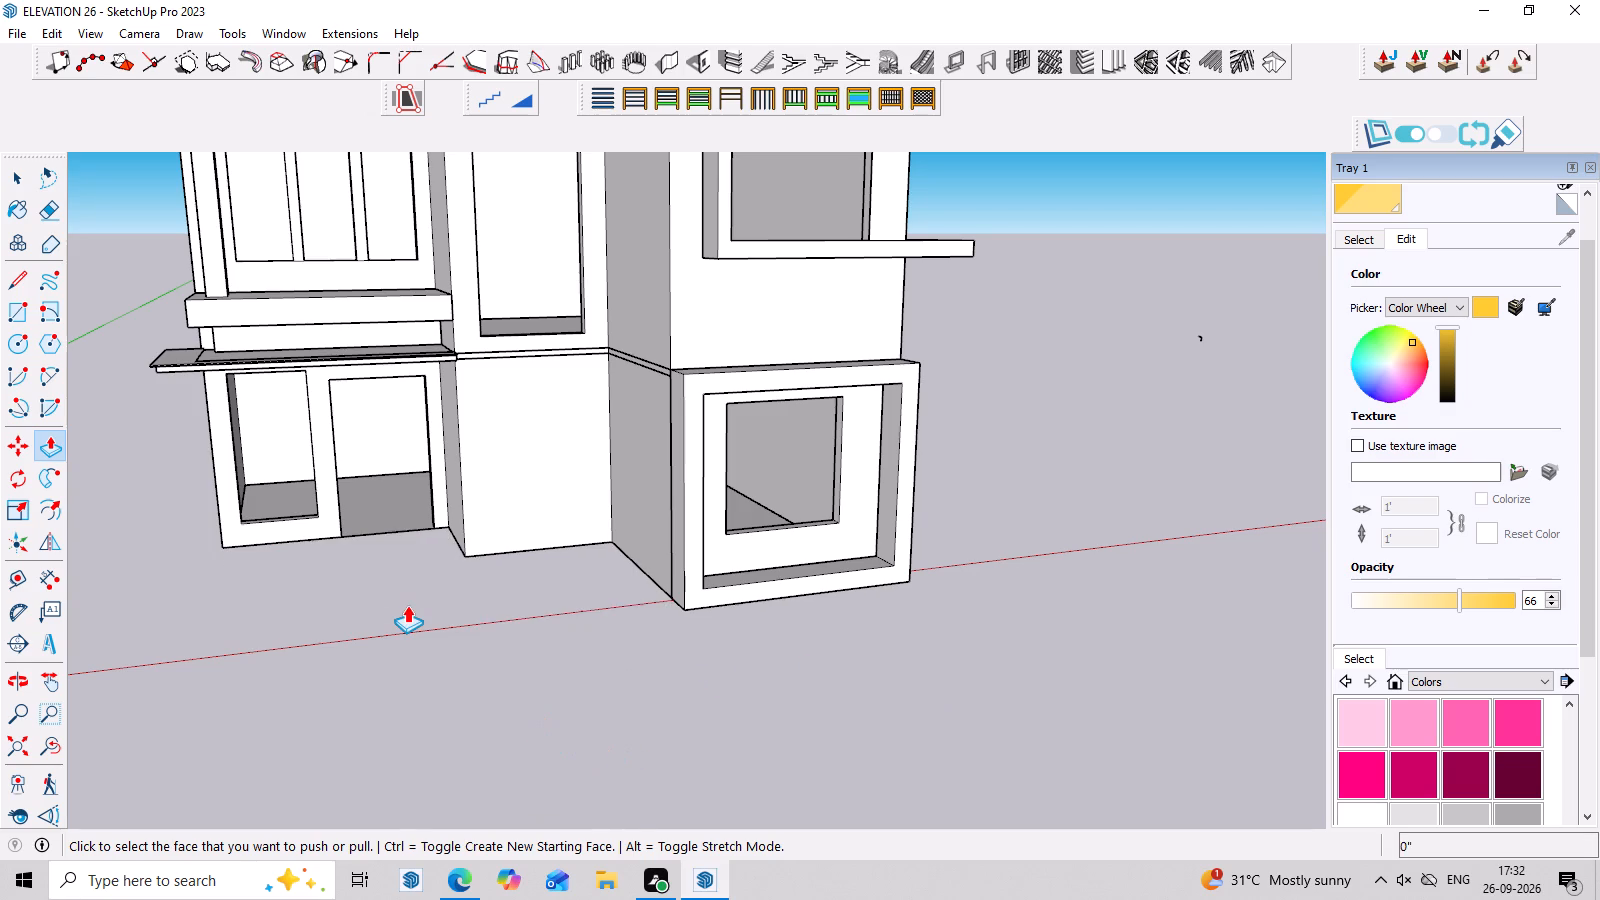
# Draw a vertical rectangle about 14' by 4' 5" downward from the bottom edge of the wall section with the door opening.
pyautogui.moveTo(417, 596); pyautogui.dragTo(399, 472, button='middle')
pyautogui.scroll(3, 252, 572)
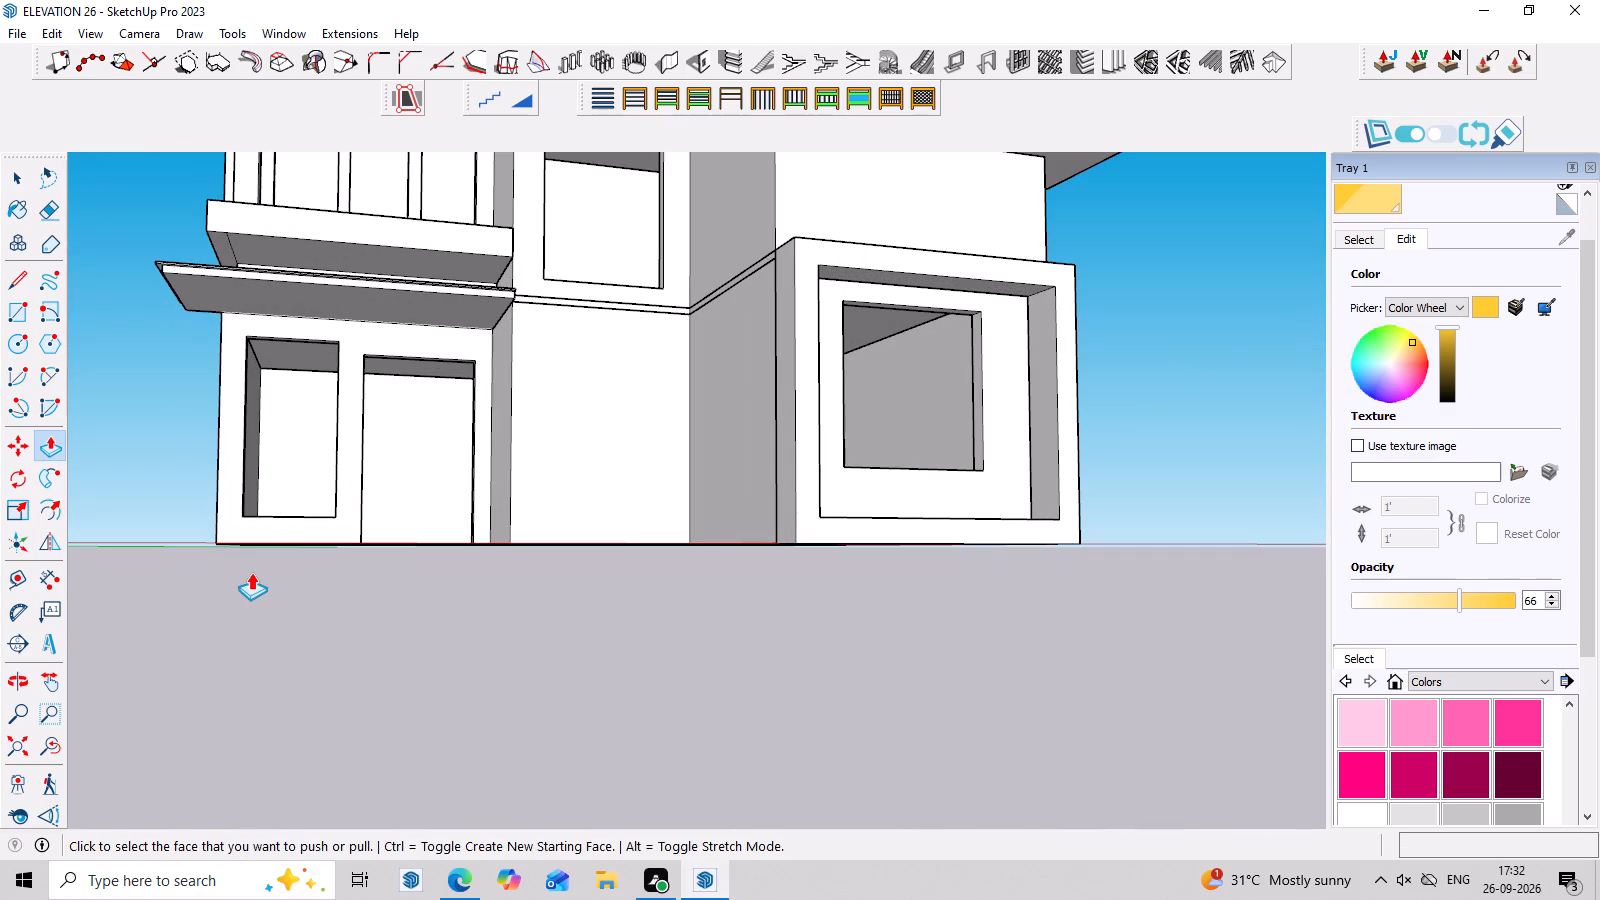
pyautogui.press('r')
pyautogui.click(216, 542)
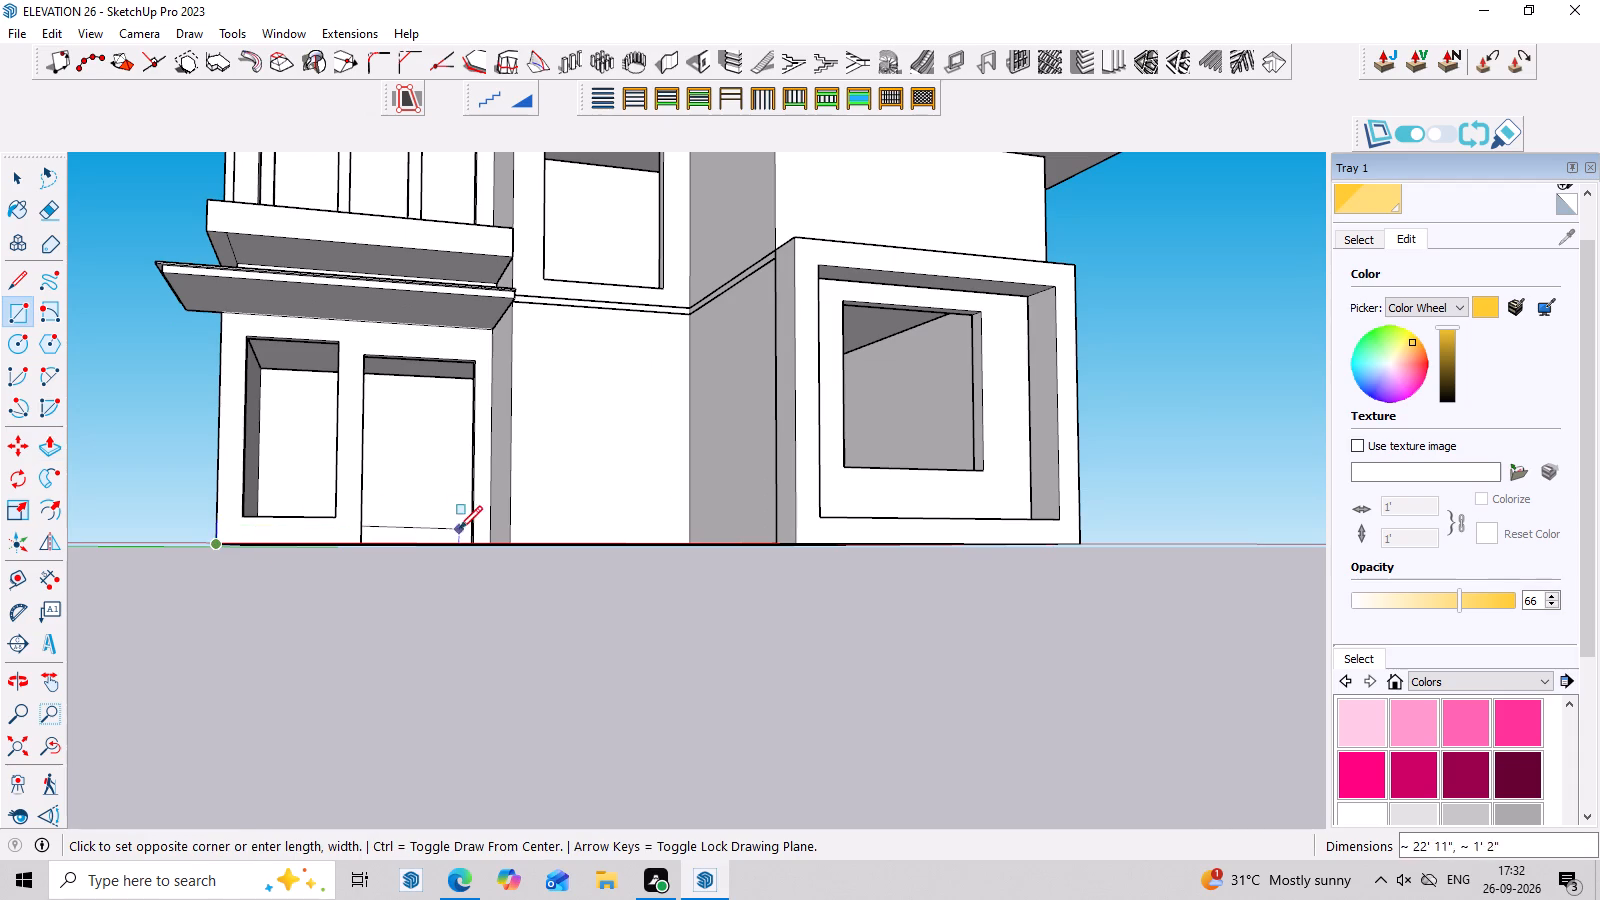
pyautogui.moveTo(468, 571); pyautogui.dragTo(466, 667, button='middle')
pyautogui.click(495, 531)
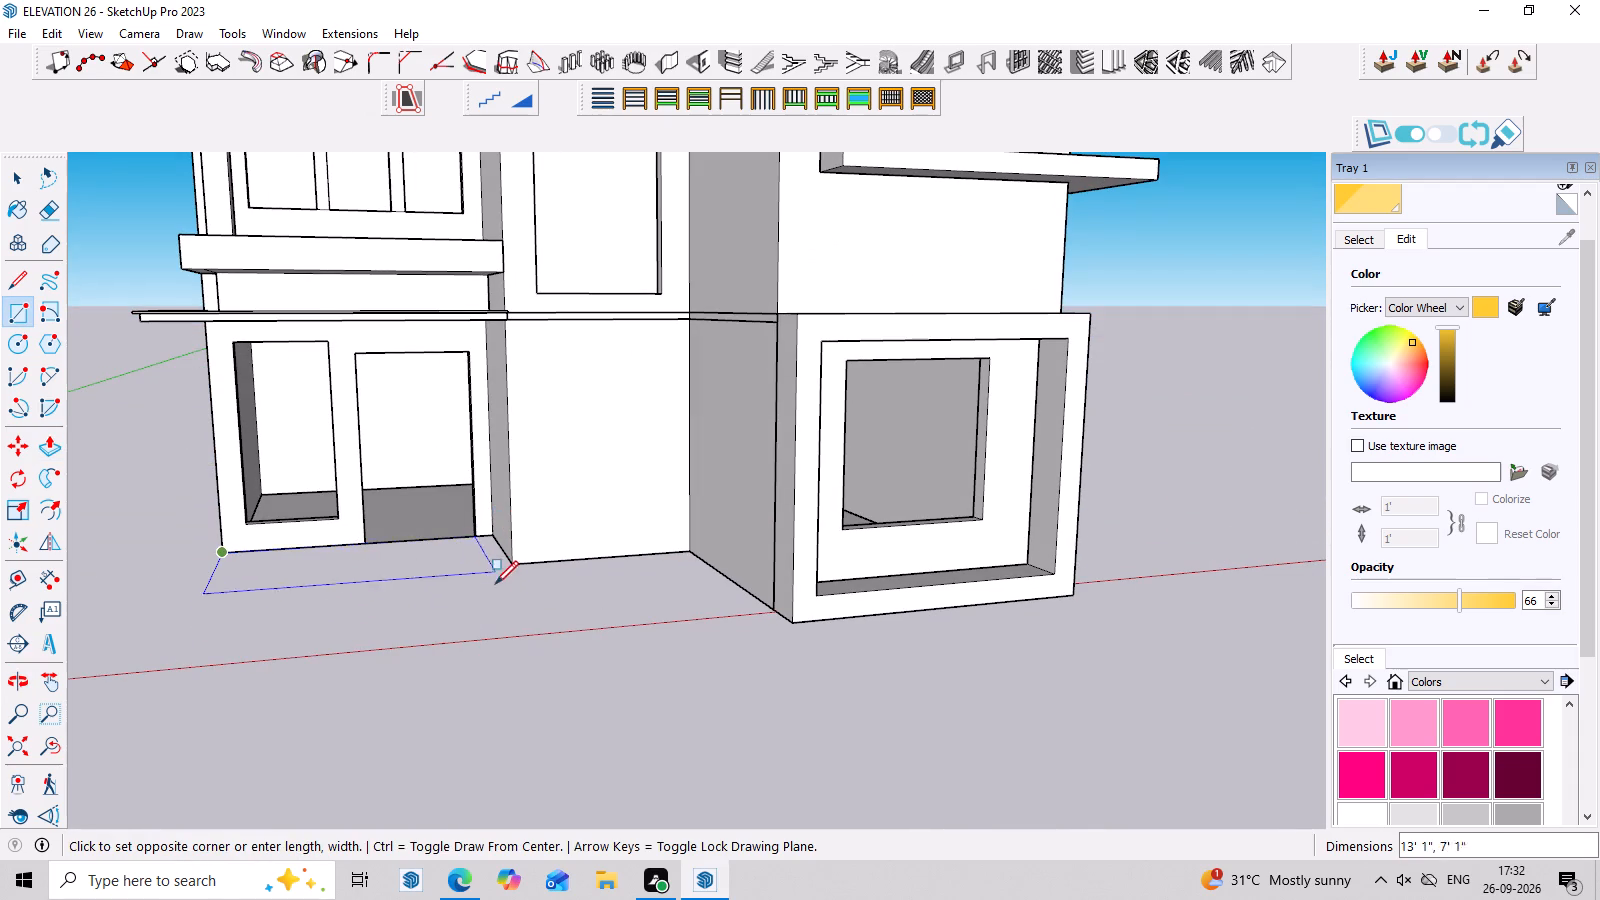
pyautogui.press('Down')
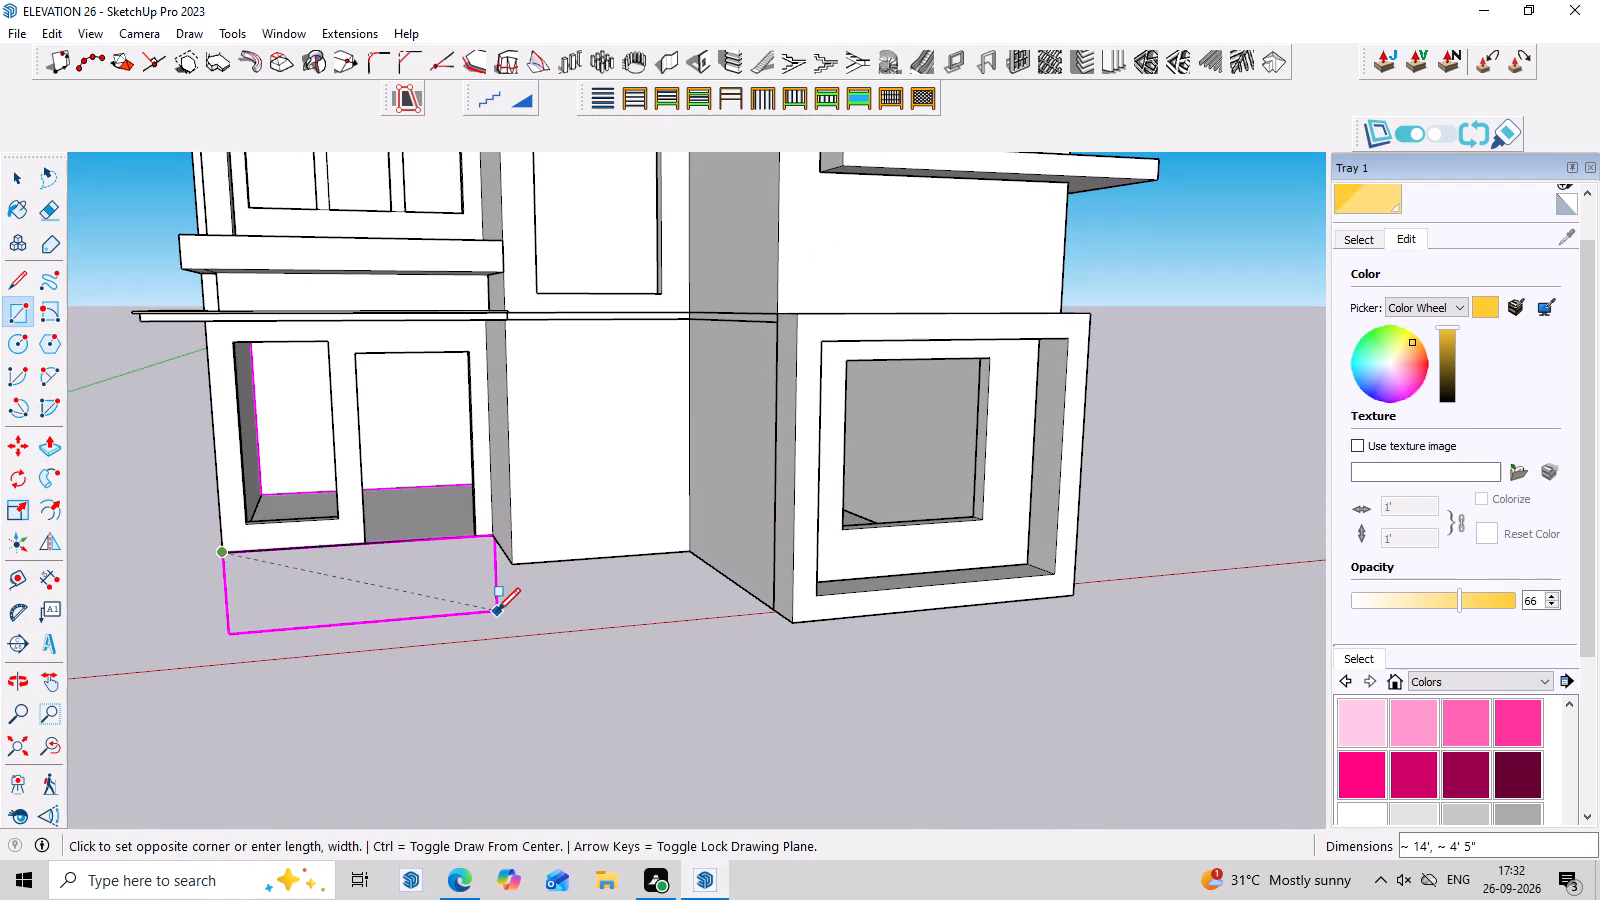
pyautogui.scroll(1, 497, 611)
pyautogui.click(497, 611)
# Select the new rectangle below the door wall with its edges and make it a group.
pyautogui.moveTo(497, 611); pyautogui.dragTo(842, 593, button='middle')
pyautogui.press('space')
pyautogui.click(212, 684)
pyautogui.doubleClick(234, 679)
pyautogui.rightClick(234, 679)
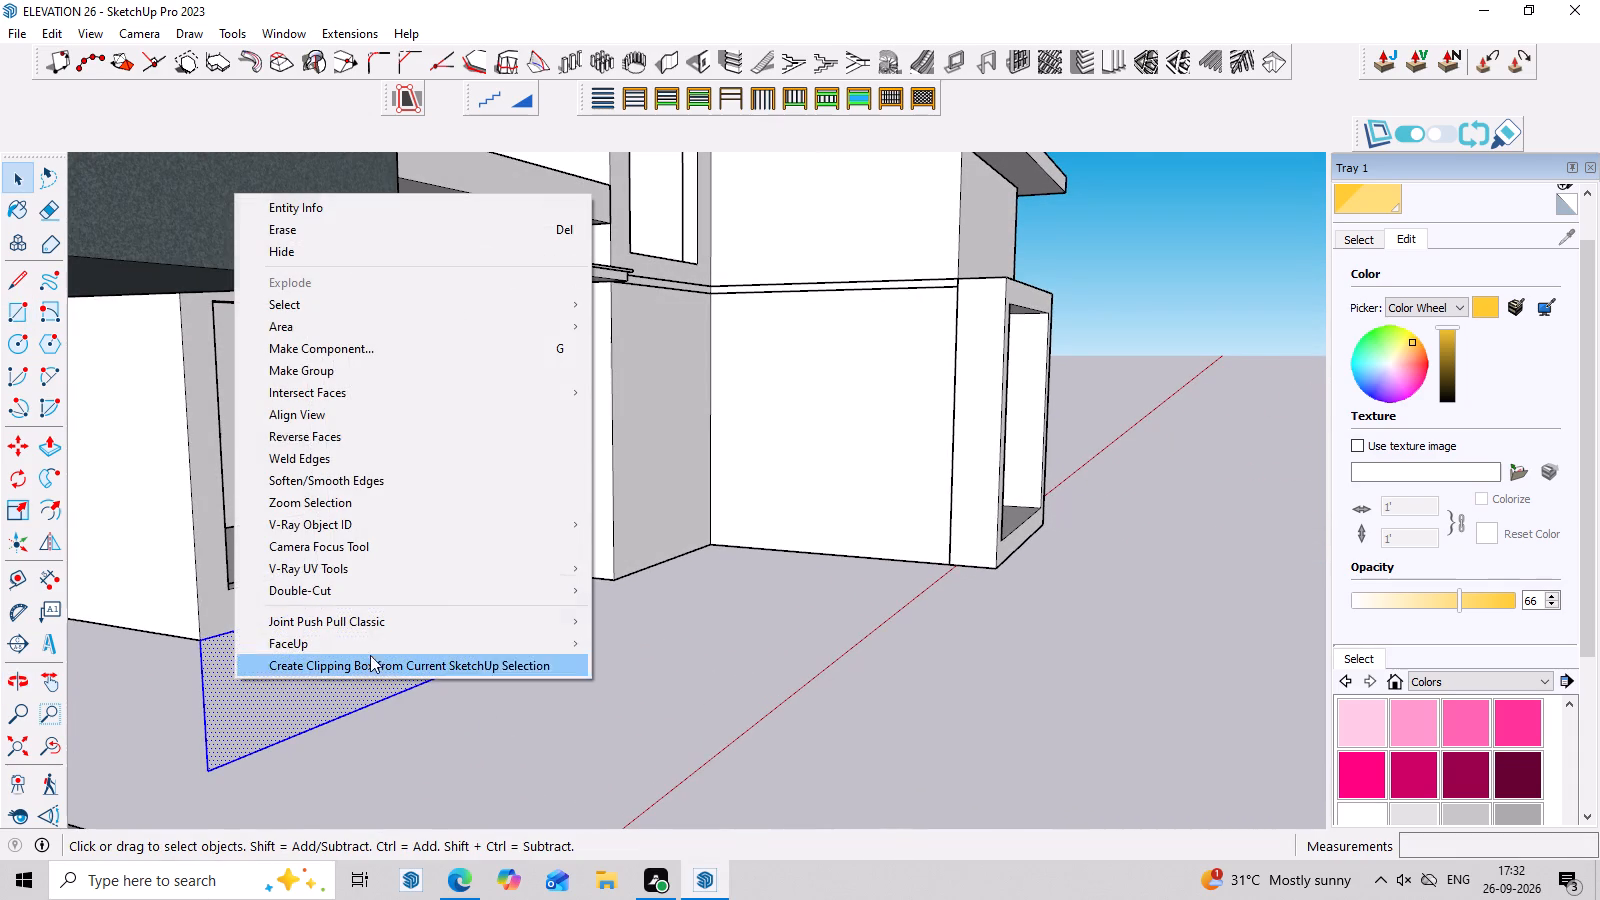
pyautogui.click(444, 372)
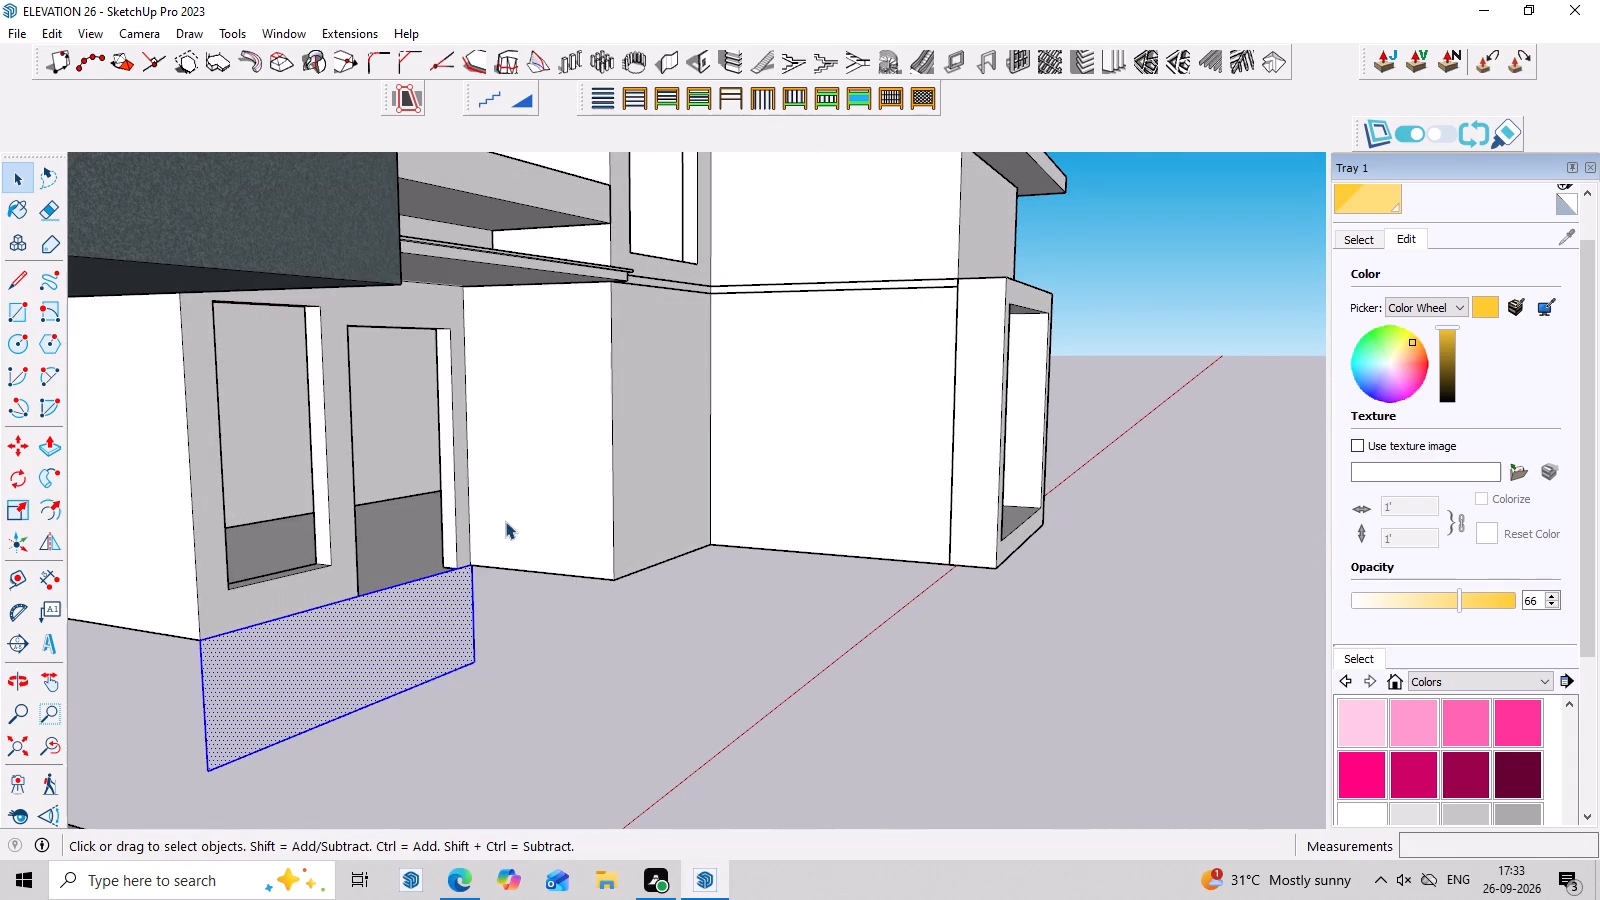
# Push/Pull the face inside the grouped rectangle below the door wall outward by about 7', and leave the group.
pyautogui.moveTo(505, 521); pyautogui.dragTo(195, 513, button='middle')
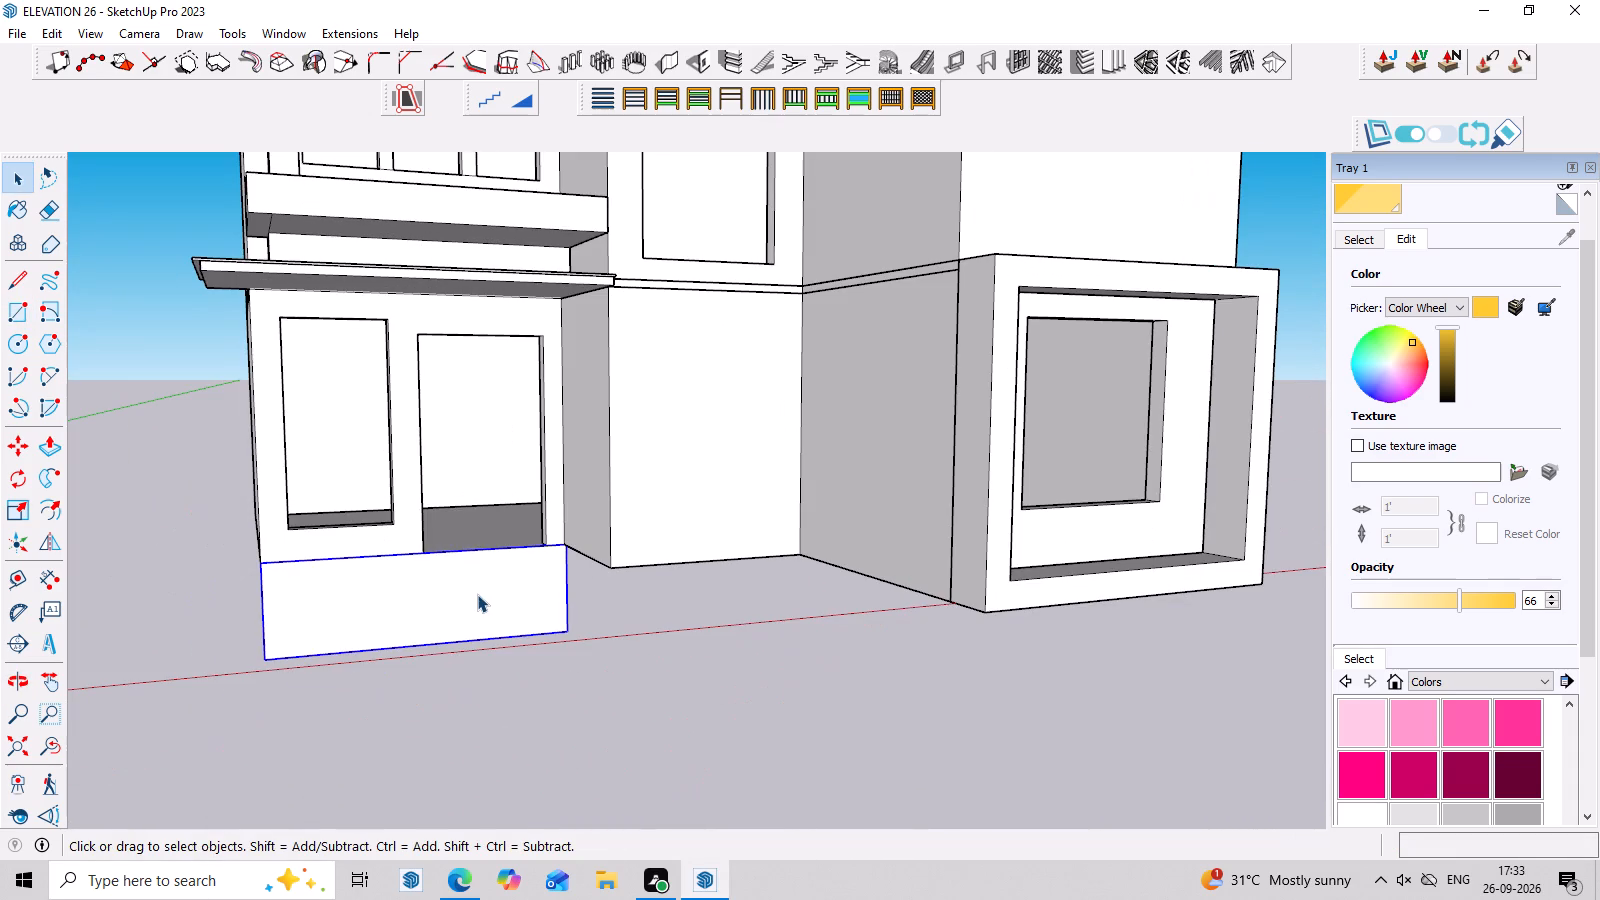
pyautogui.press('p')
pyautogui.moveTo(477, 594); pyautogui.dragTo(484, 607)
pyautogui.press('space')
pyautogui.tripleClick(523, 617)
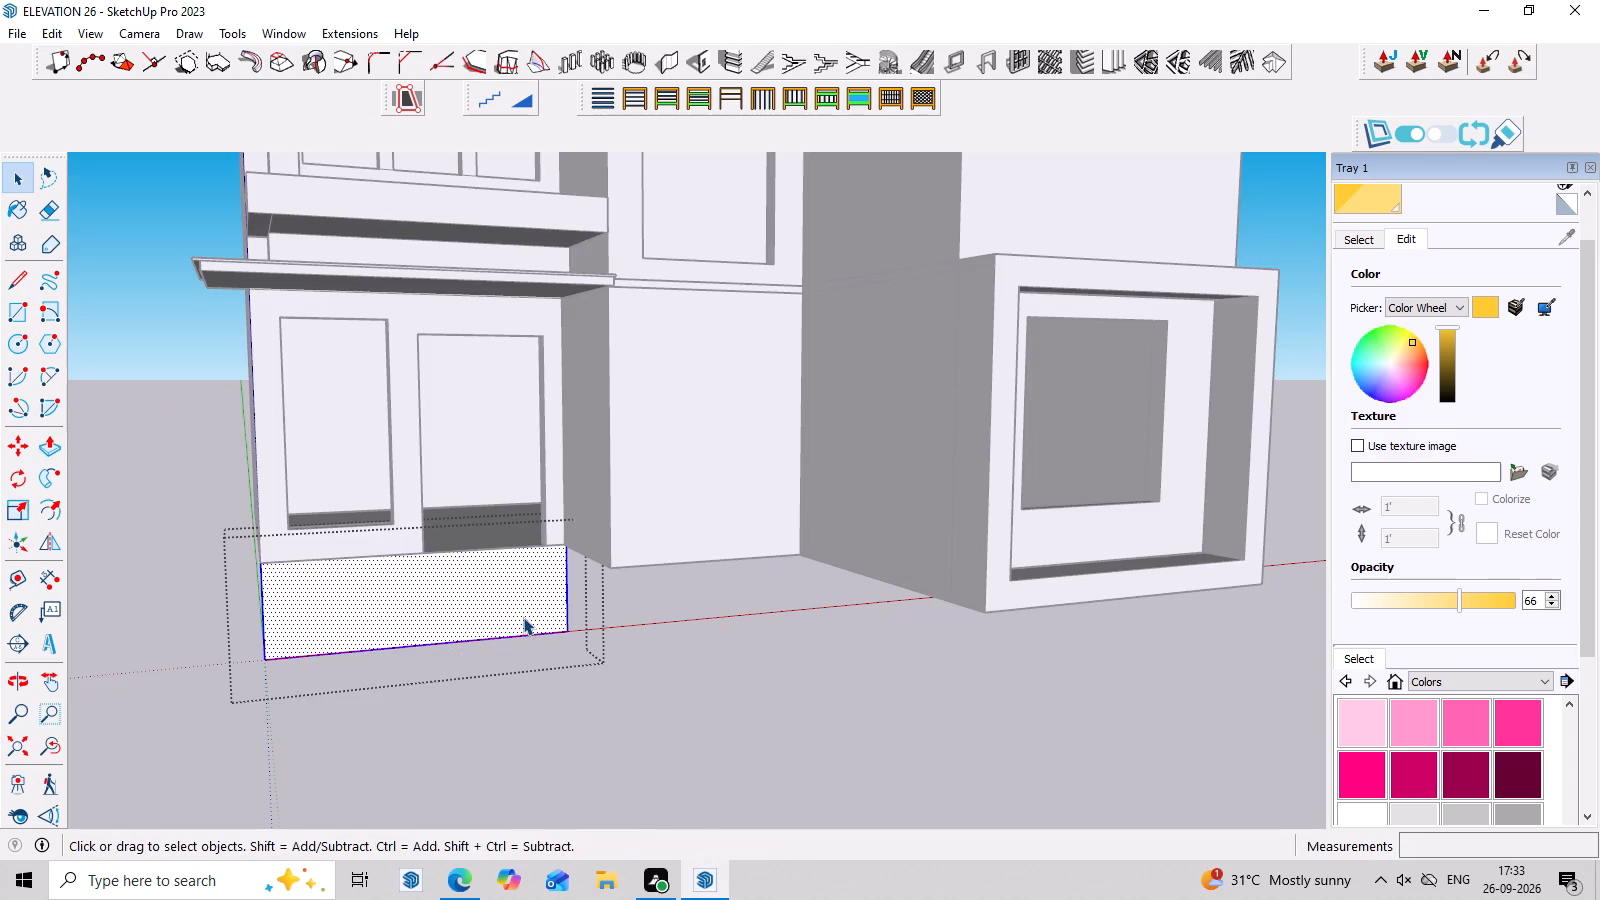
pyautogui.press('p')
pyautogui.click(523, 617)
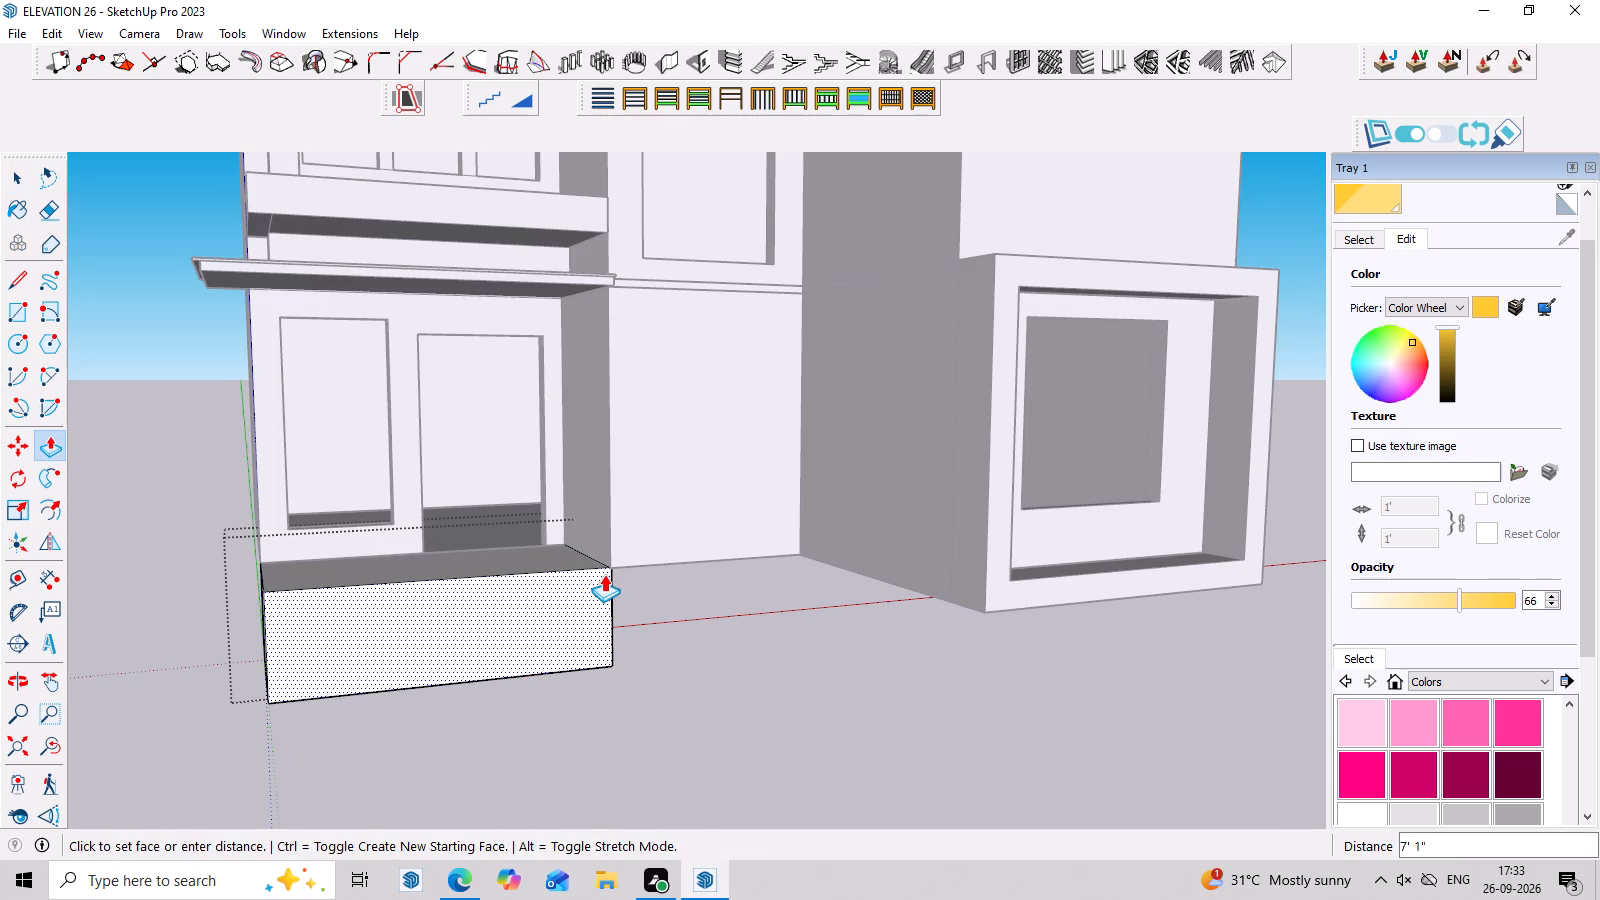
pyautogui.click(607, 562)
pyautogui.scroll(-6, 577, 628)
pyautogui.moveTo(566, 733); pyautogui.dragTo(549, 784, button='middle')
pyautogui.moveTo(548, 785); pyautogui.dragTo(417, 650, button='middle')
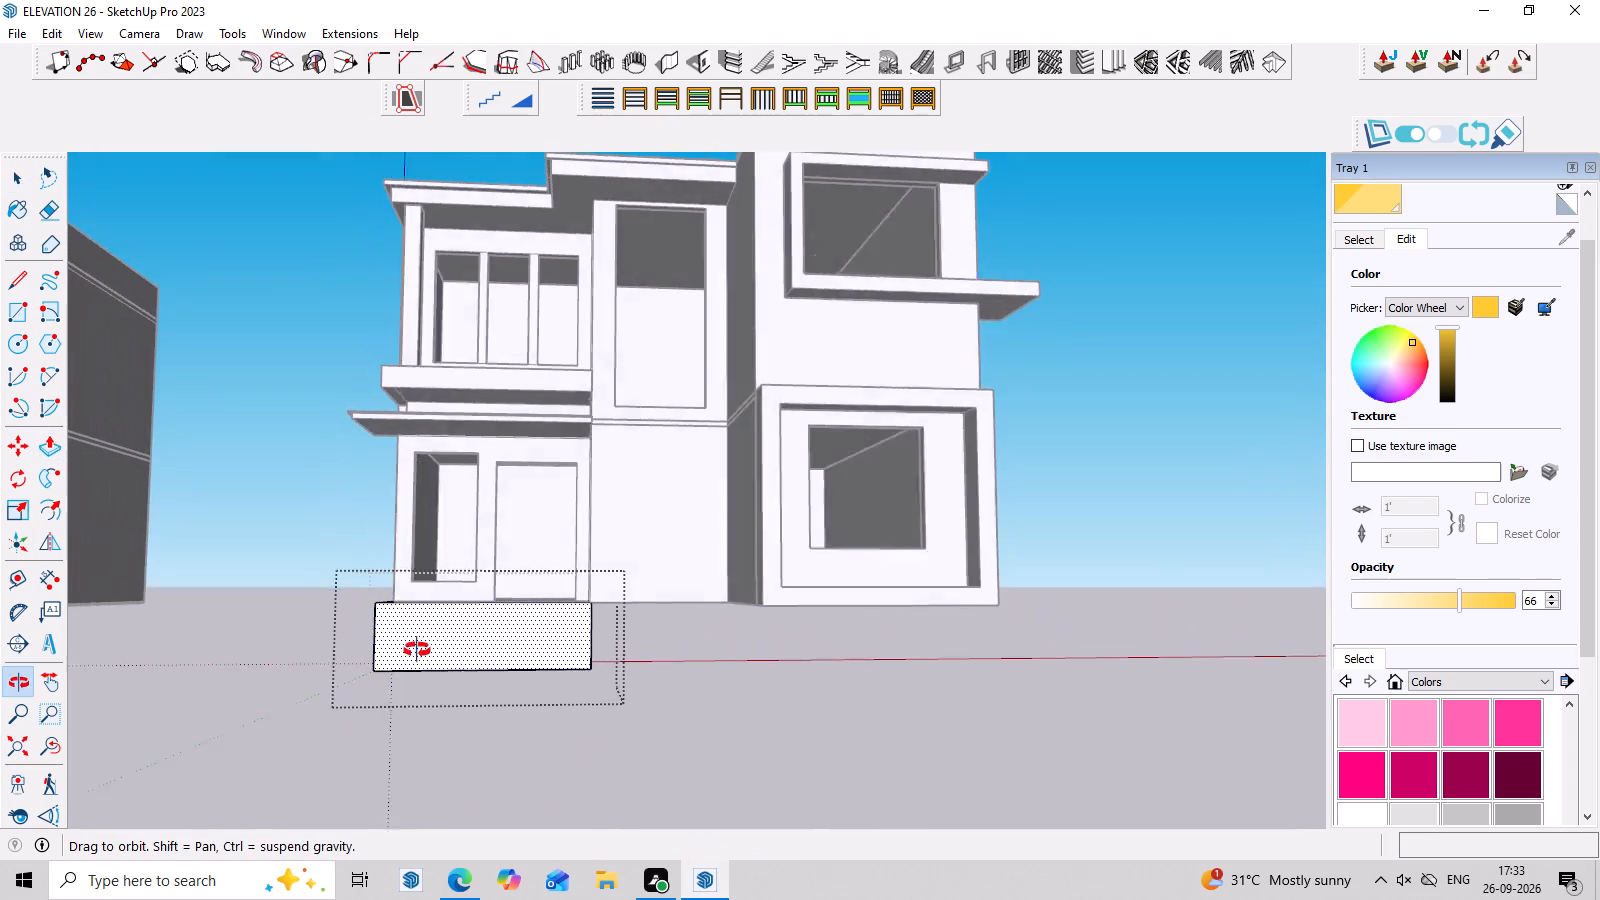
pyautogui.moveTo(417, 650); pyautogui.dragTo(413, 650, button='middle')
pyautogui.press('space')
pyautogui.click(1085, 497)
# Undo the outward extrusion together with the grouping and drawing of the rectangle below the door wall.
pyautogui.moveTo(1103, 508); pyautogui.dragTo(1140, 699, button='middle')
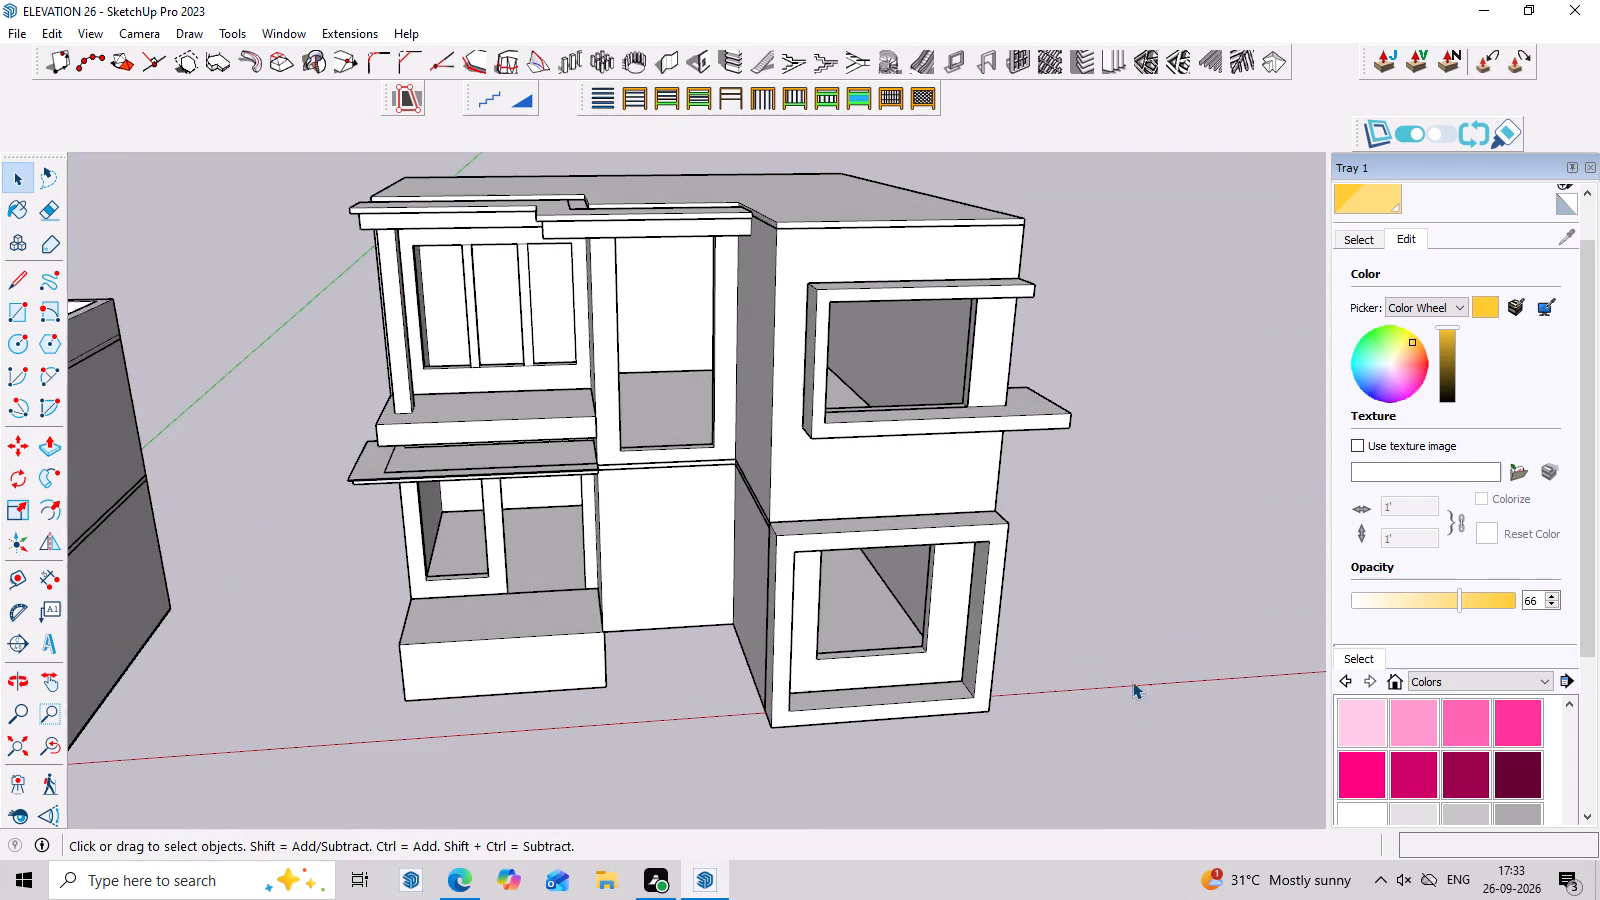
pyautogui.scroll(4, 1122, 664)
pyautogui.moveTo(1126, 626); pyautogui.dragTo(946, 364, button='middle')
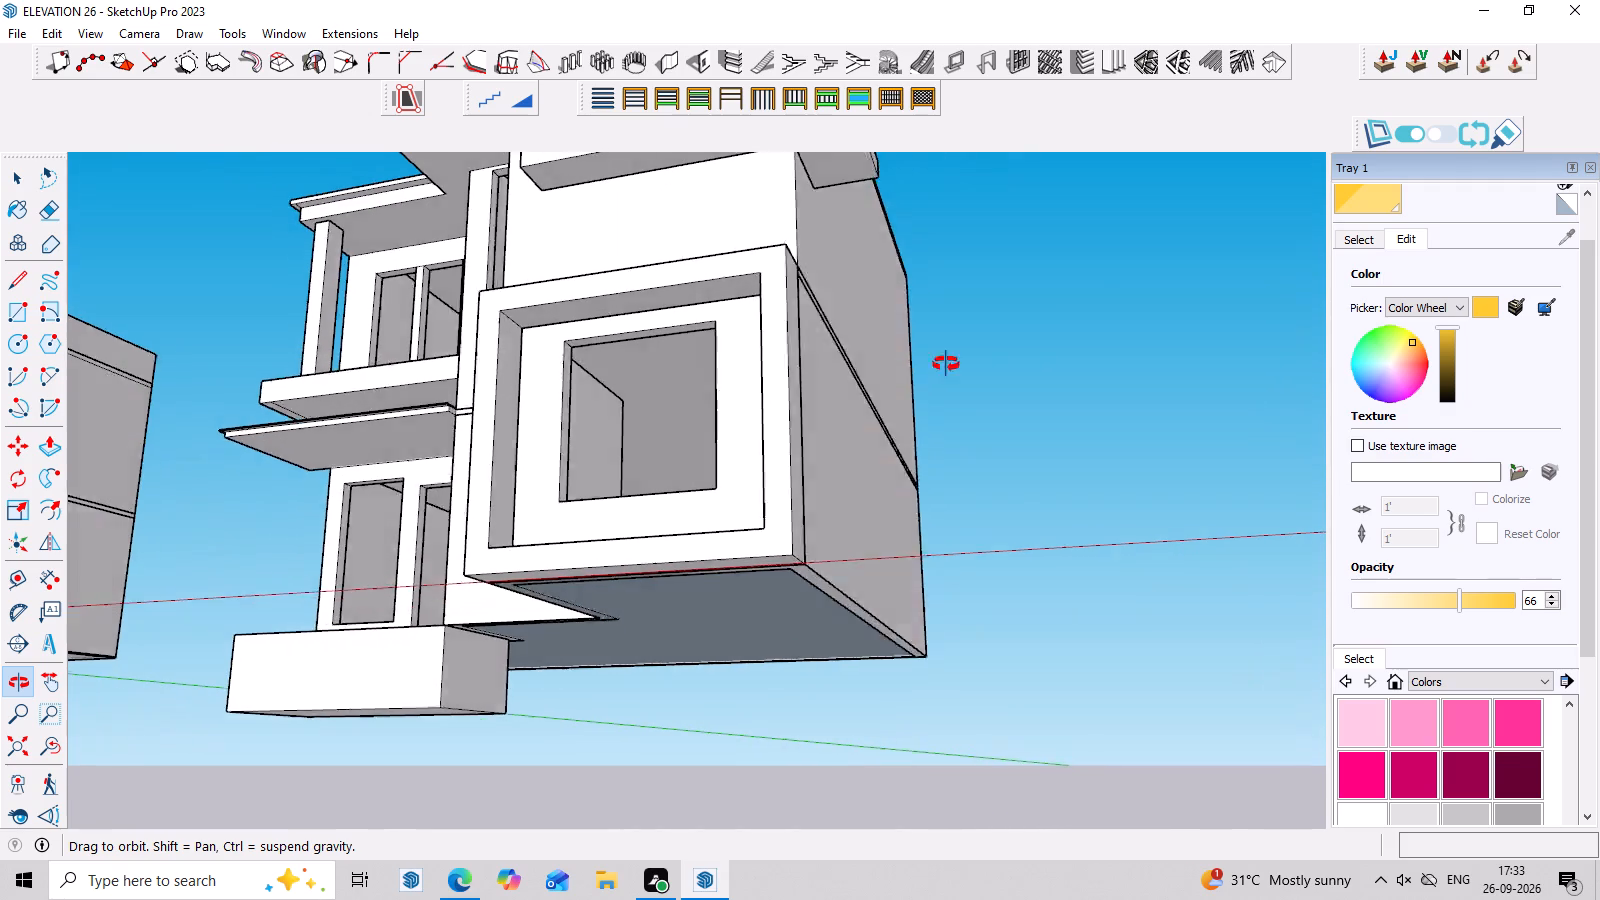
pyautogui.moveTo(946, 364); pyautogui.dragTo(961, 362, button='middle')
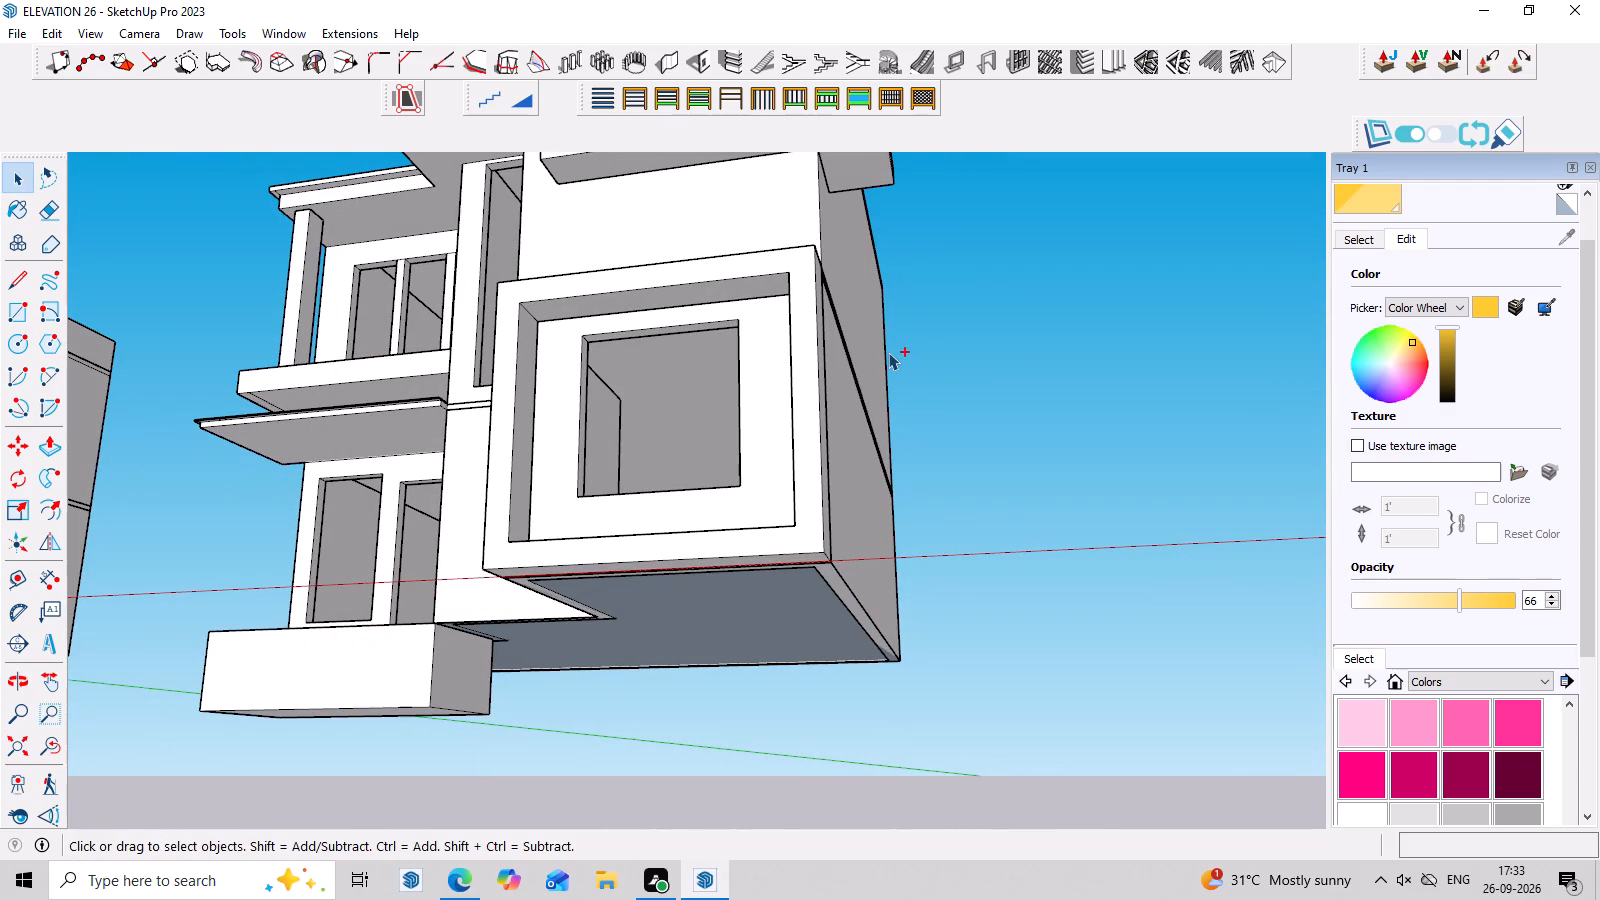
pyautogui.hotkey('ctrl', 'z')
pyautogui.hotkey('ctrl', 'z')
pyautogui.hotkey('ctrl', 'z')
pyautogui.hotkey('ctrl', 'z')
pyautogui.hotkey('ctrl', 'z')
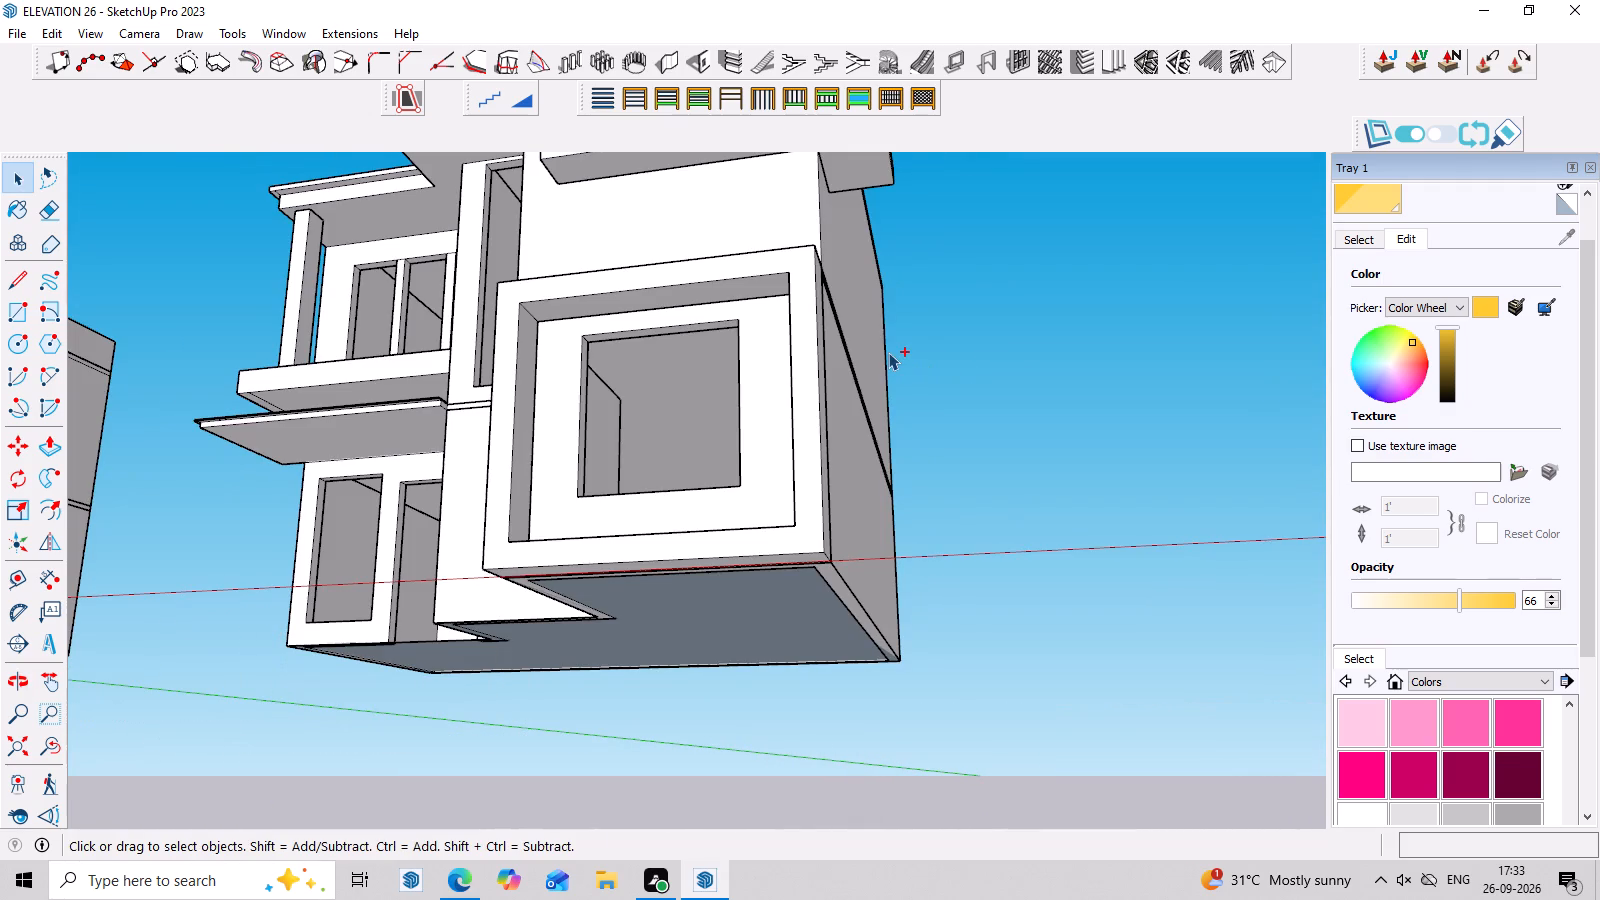
# Push/Pull the stepped bottom face of the house downward by about 5' 1" to form the base.
pyautogui.press('space')
pyautogui.click(783, 624)
pyautogui.press('p')
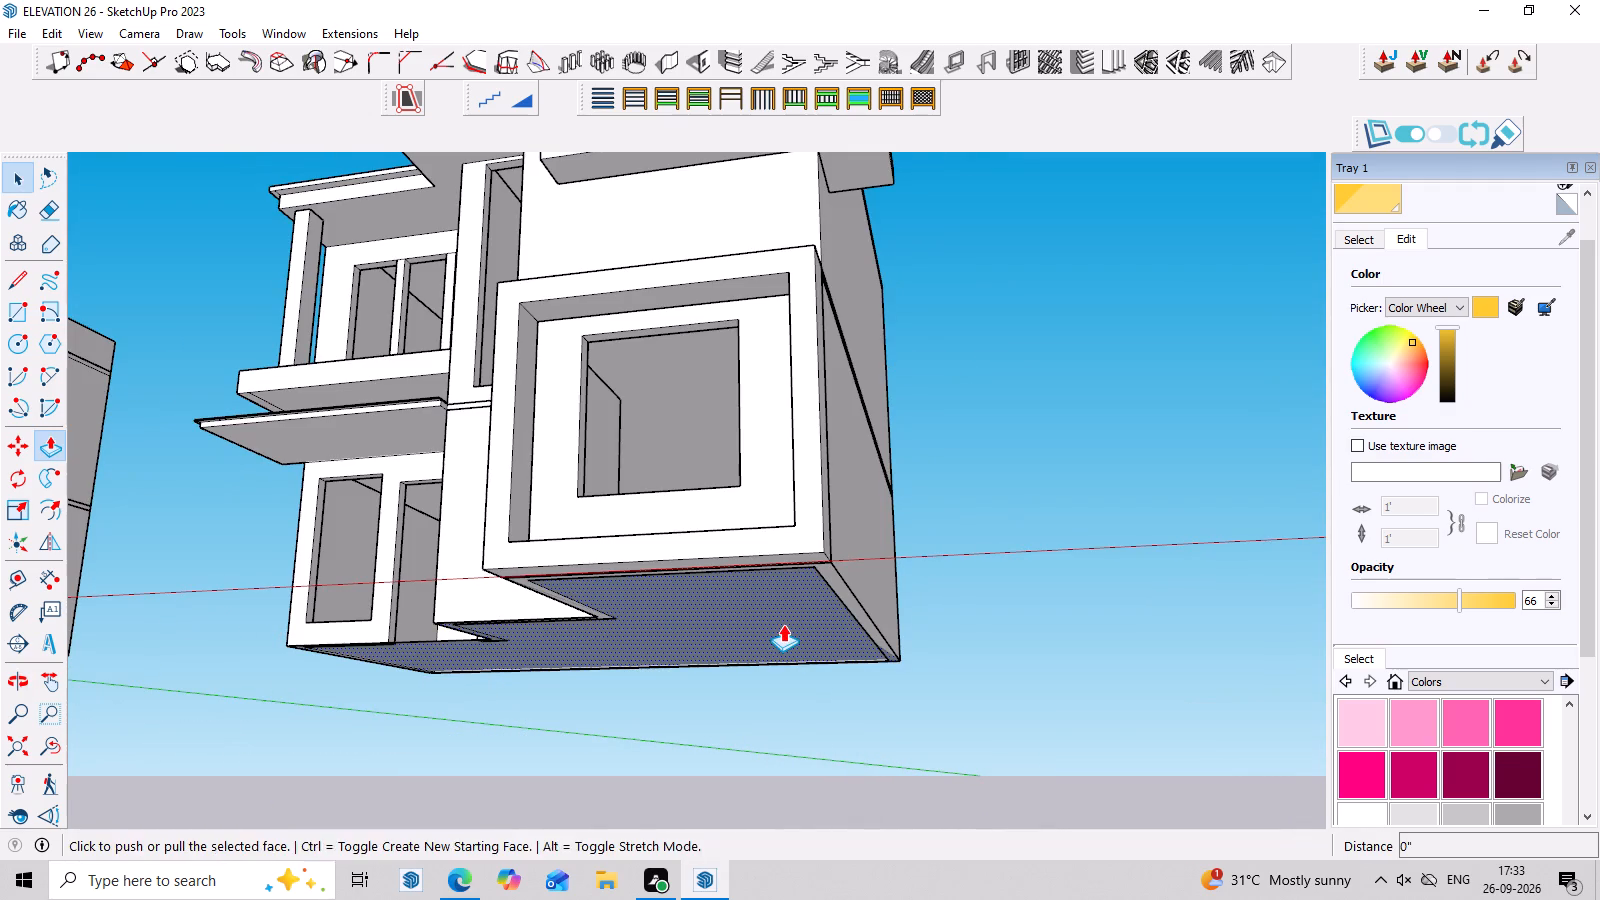
pyautogui.click(783, 624)
pyautogui.moveTo(783, 656); pyautogui.dragTo(947, 795, button='middle')
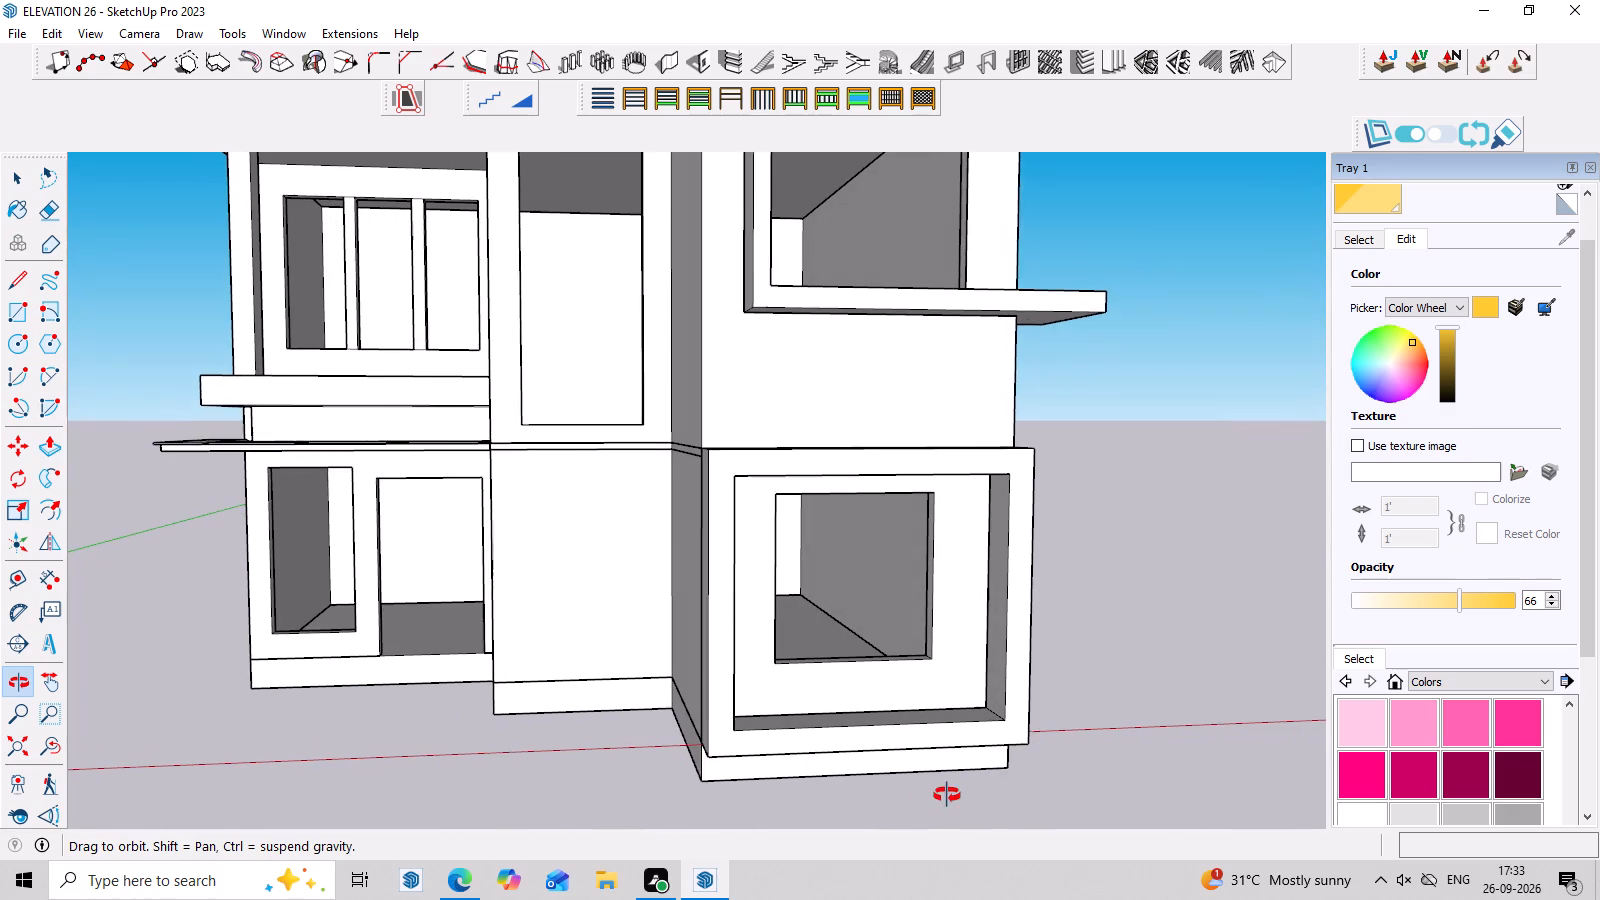
pyautogui.moveTo(947, 795); pyautogui.dragTo(948, 795, button='middle')
pyautogui.moveTo(948, 795); pyautogui.dragTo(953, 700, button='middle')
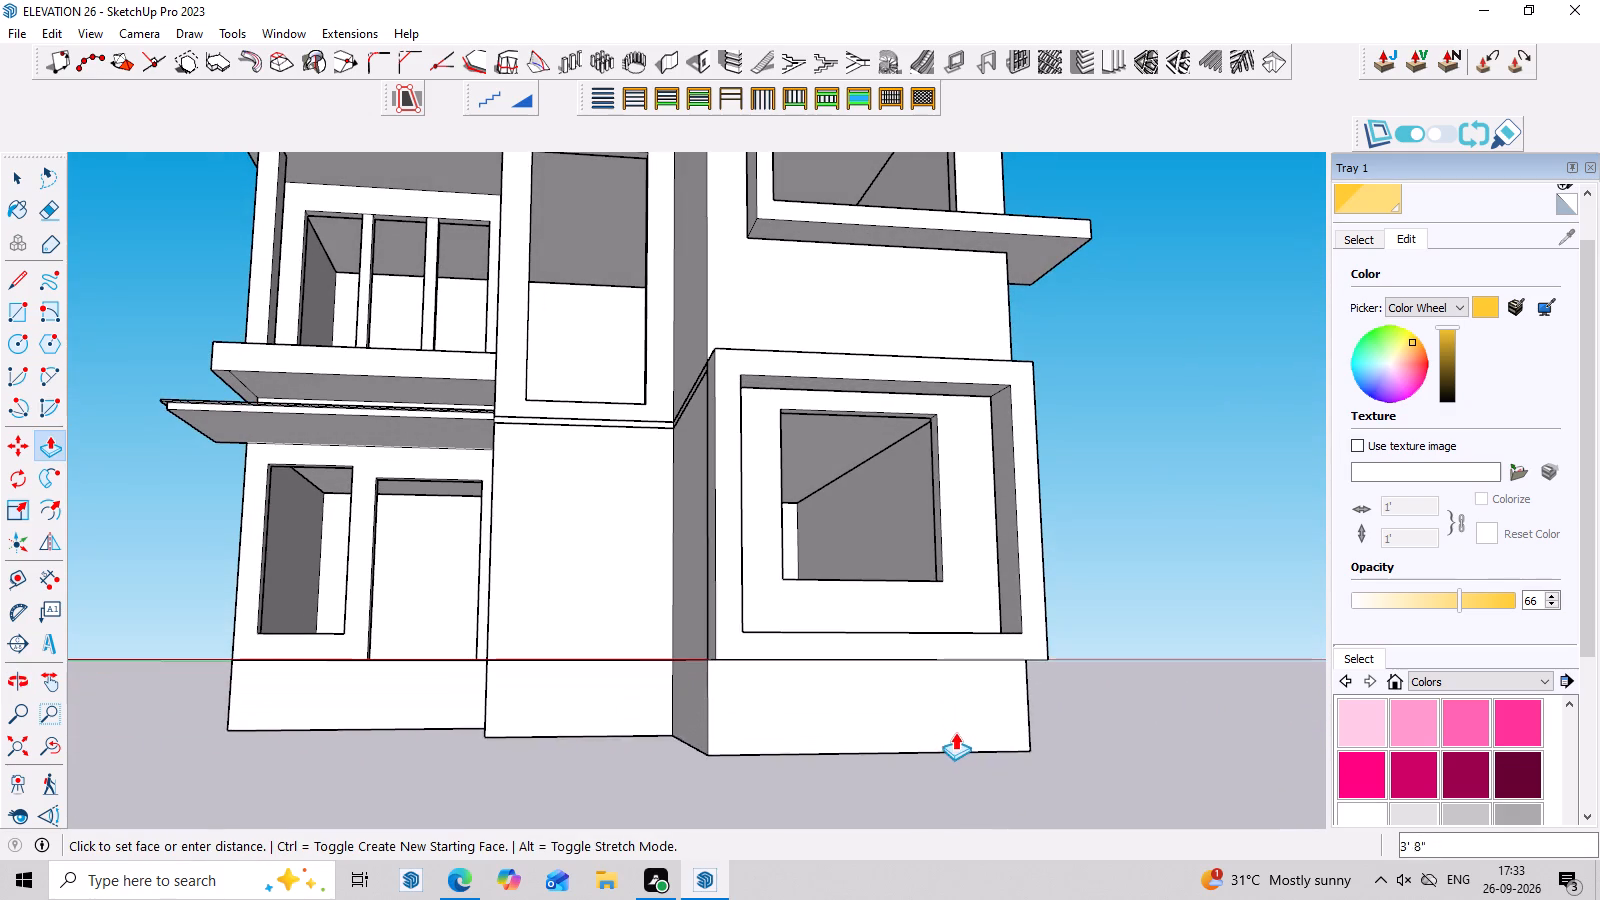
pyautogui.click(955, 755)
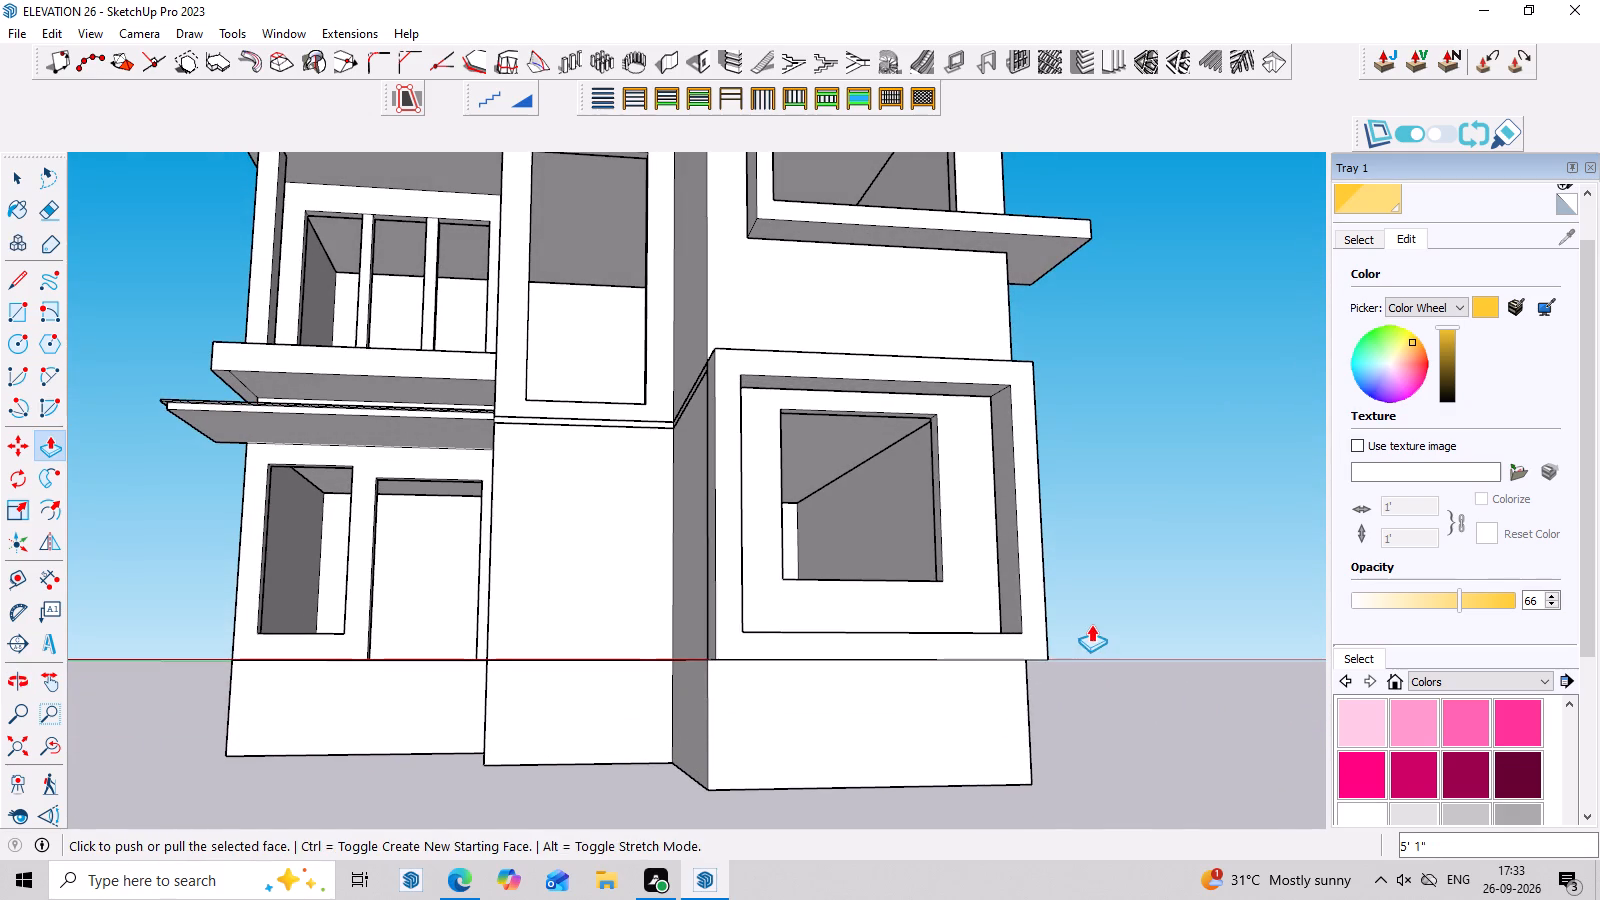
# Examine the house and its new base from the front, sides and above, comparing it with the finished neighbouring house.
pyautogui.moveTo(1091, 624); pyautogui.dragTo(841, 739, button='middle')
pyautogui.scroll(-7, 873, 690)
pyautogui.moveTo(917, 680); pyautogui.dragTo(1089, 718, button='middle')
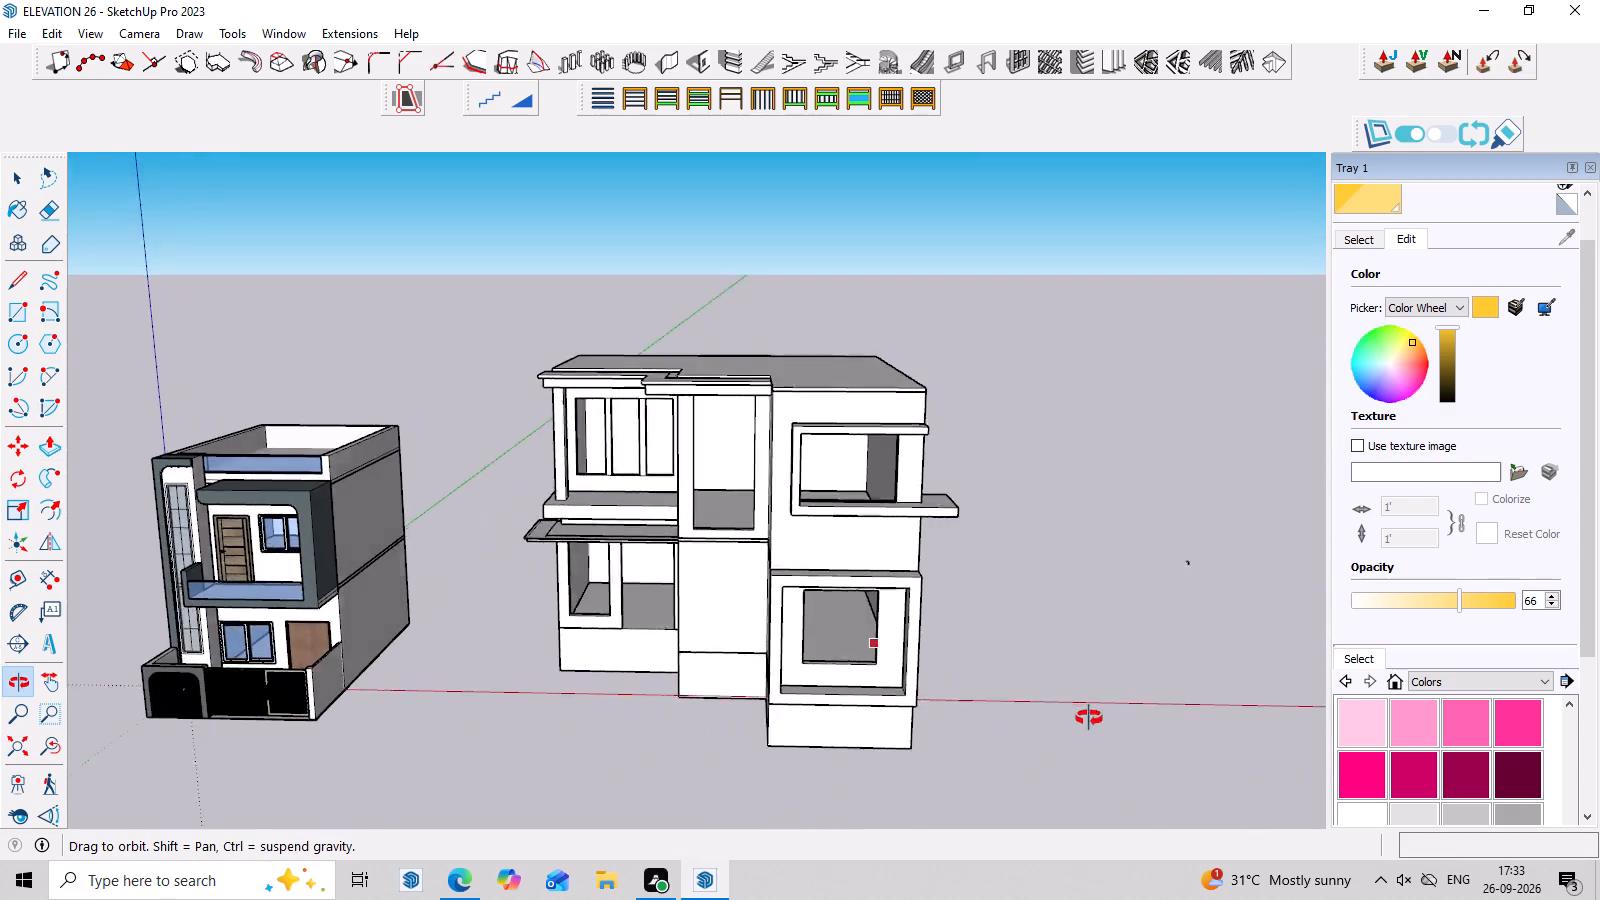
pyautogui.moveTo(1089, 718); pyautogui.dragTo(1101, 710, button='middle')
pyautogui.scroll(5, 1085, 644)
pyautogui.moveTo(1120, 609); pyautogui.dragTo(1247, 631, button='middle')
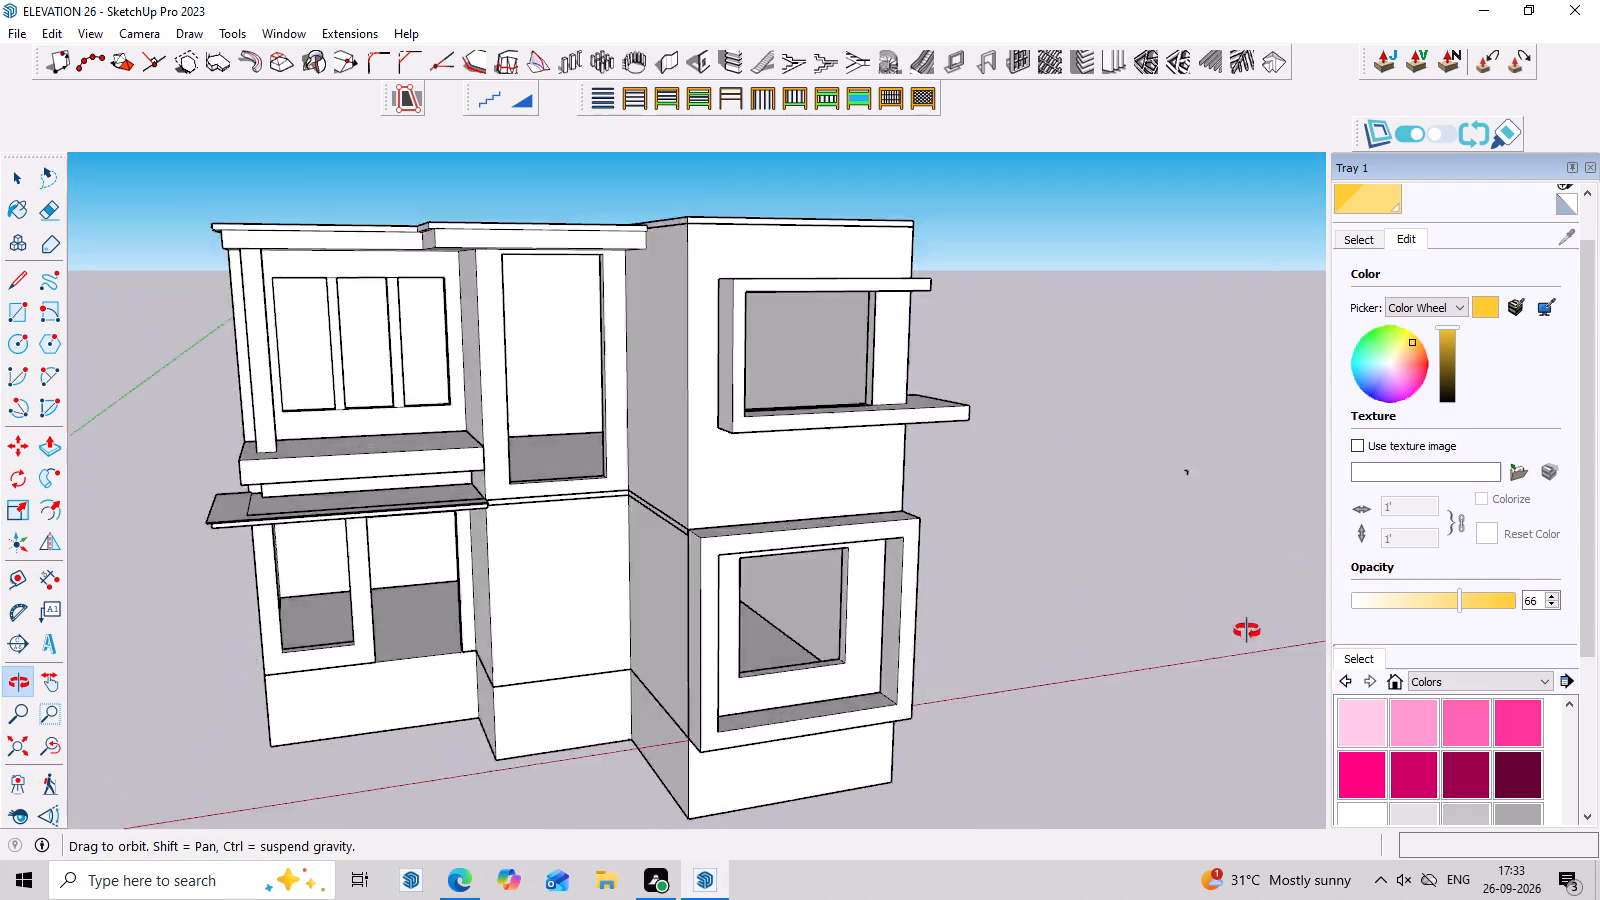
pyautogui.moveTo(1247, 631); pyautogui.dragTo(1113, 677, button='middle')
pyautogui.scroll(1, 1102, 655)
pyautogui.scroll(-8, 1099, 620)
pyautogui.scroll(4, 363, 684)
pyautogui.scroll(3, 494, 657)
pyautogui.scroll(-11, 505, 642)
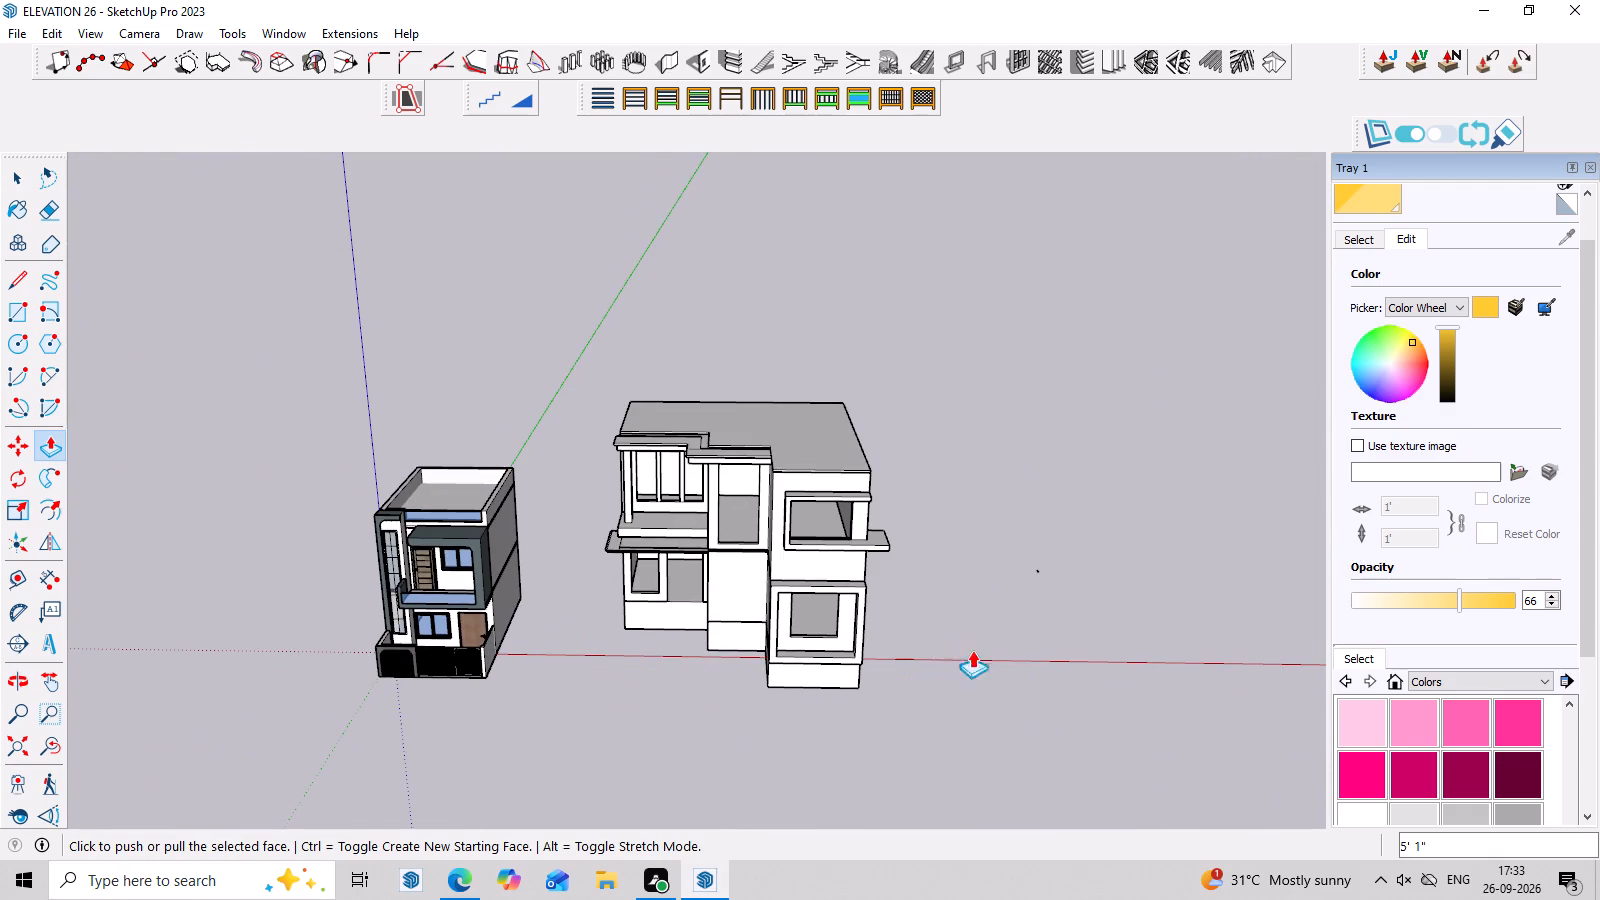
pyautogui.scroll(3, 968, 647)
pyautogui.moveTo(976, 650); pyautogui.dragTo(1058, 446, button='middle')
pyautogui.scroll(4, 970, 528)
pyautogui.scroll(-6, 985, 546)
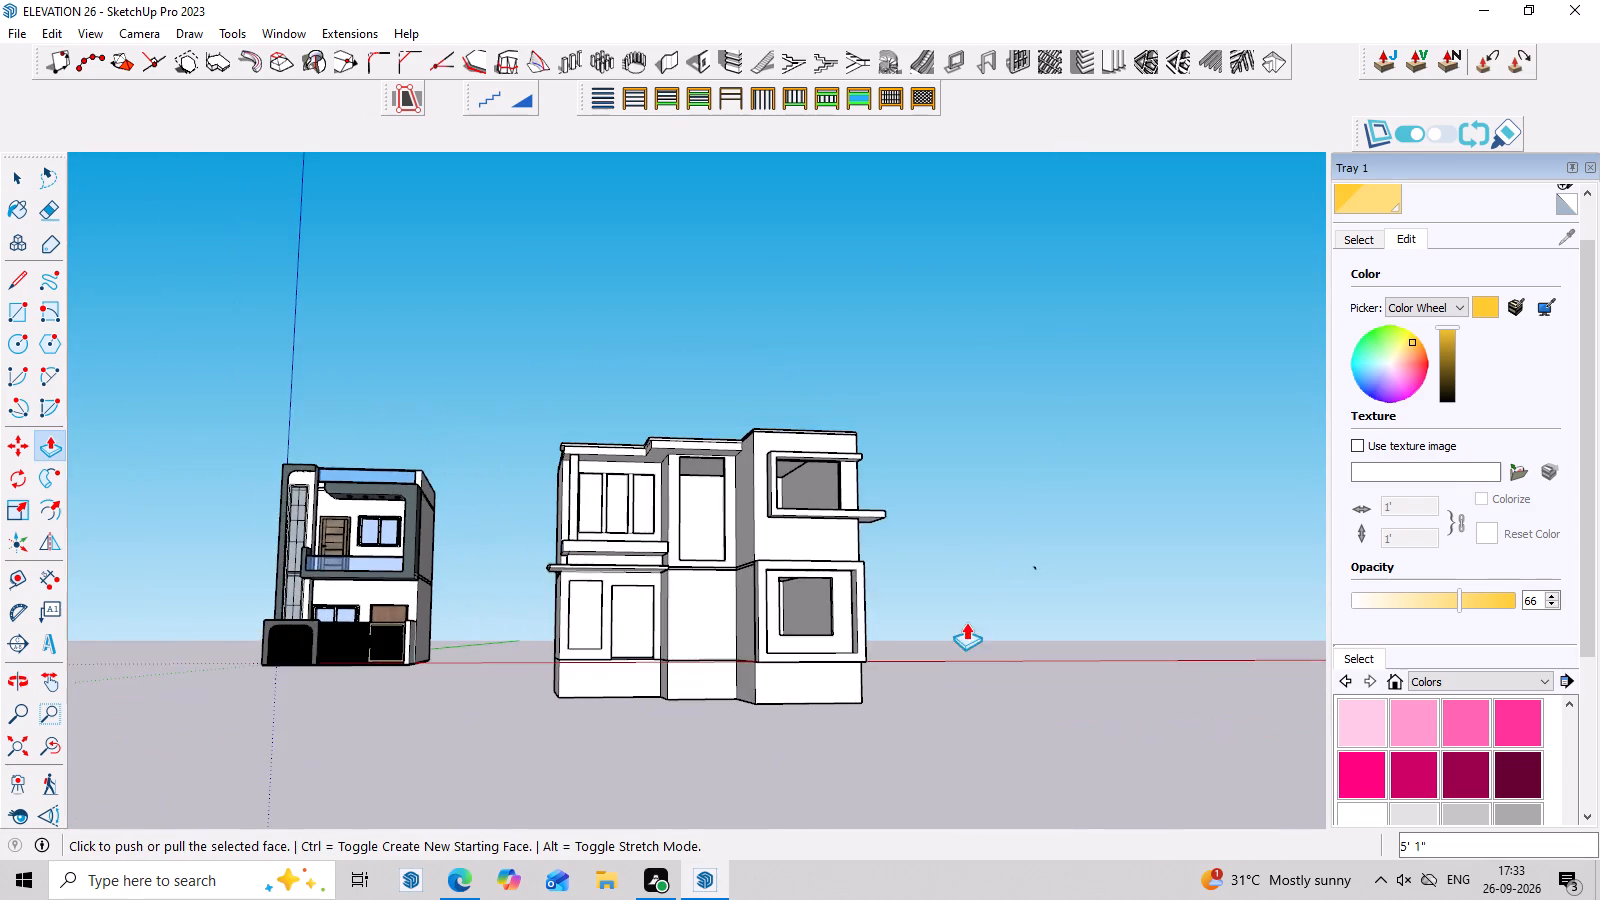
pyautogui.scroll(2, 898, 723)
pyautogui.moveTo(680, 762); pyautogui.dragTo(620, 790, button='middle')
pyautogui.scroll(2, 552, 775)
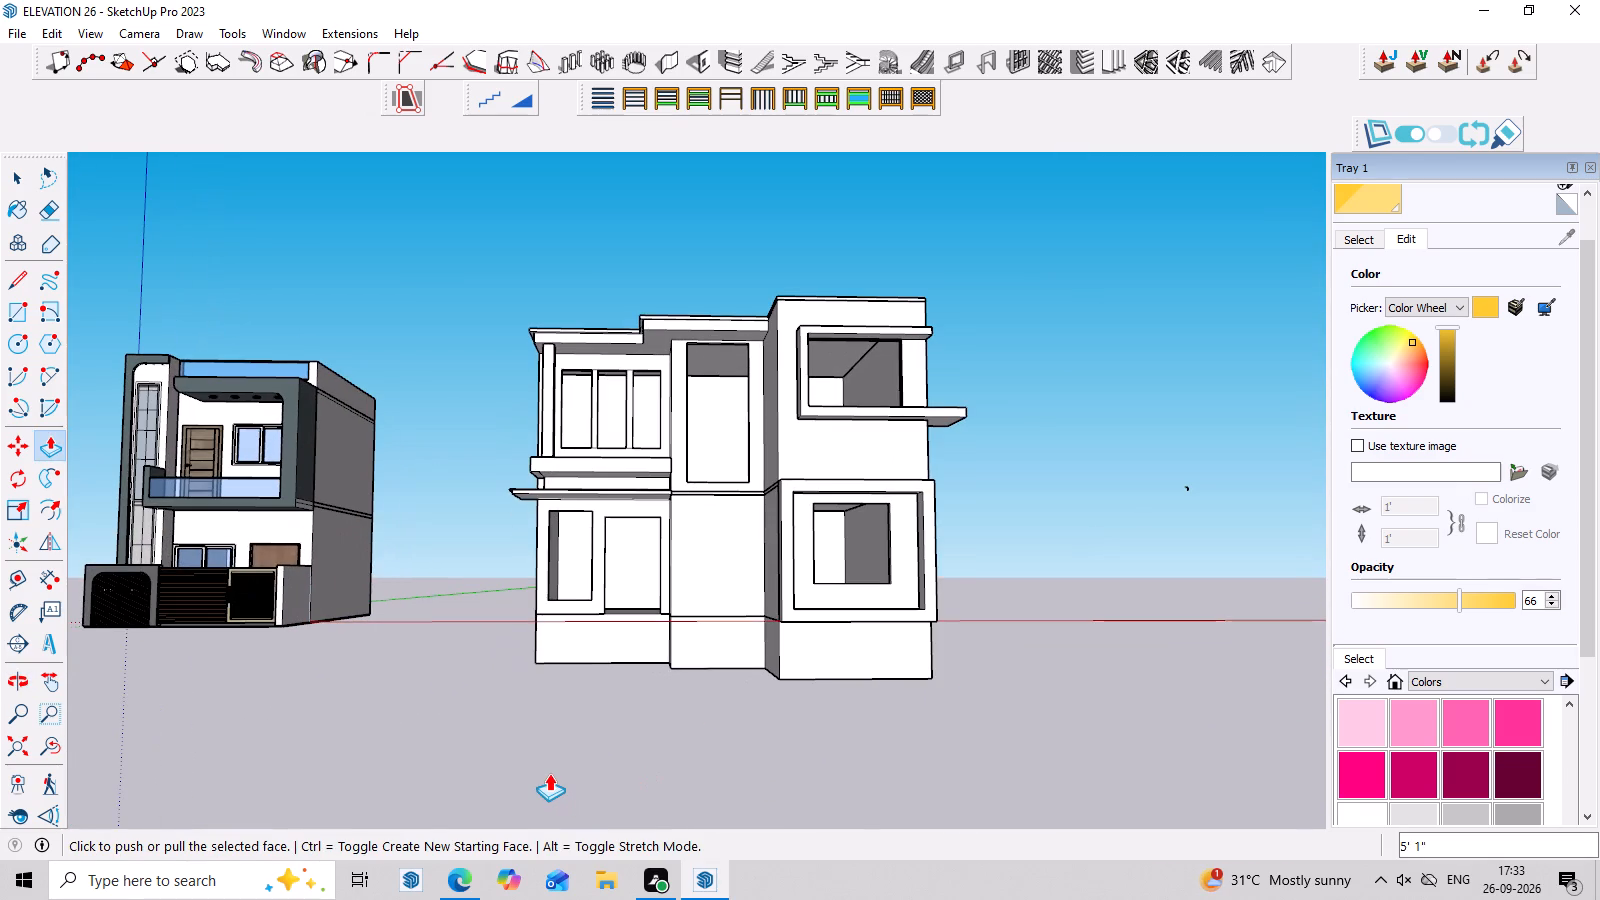
pyautogui.scroll(5, 557, 778)
pyautogui.moveTo(555, 694); pyautogui.dragTo(554, 694, button='middle')
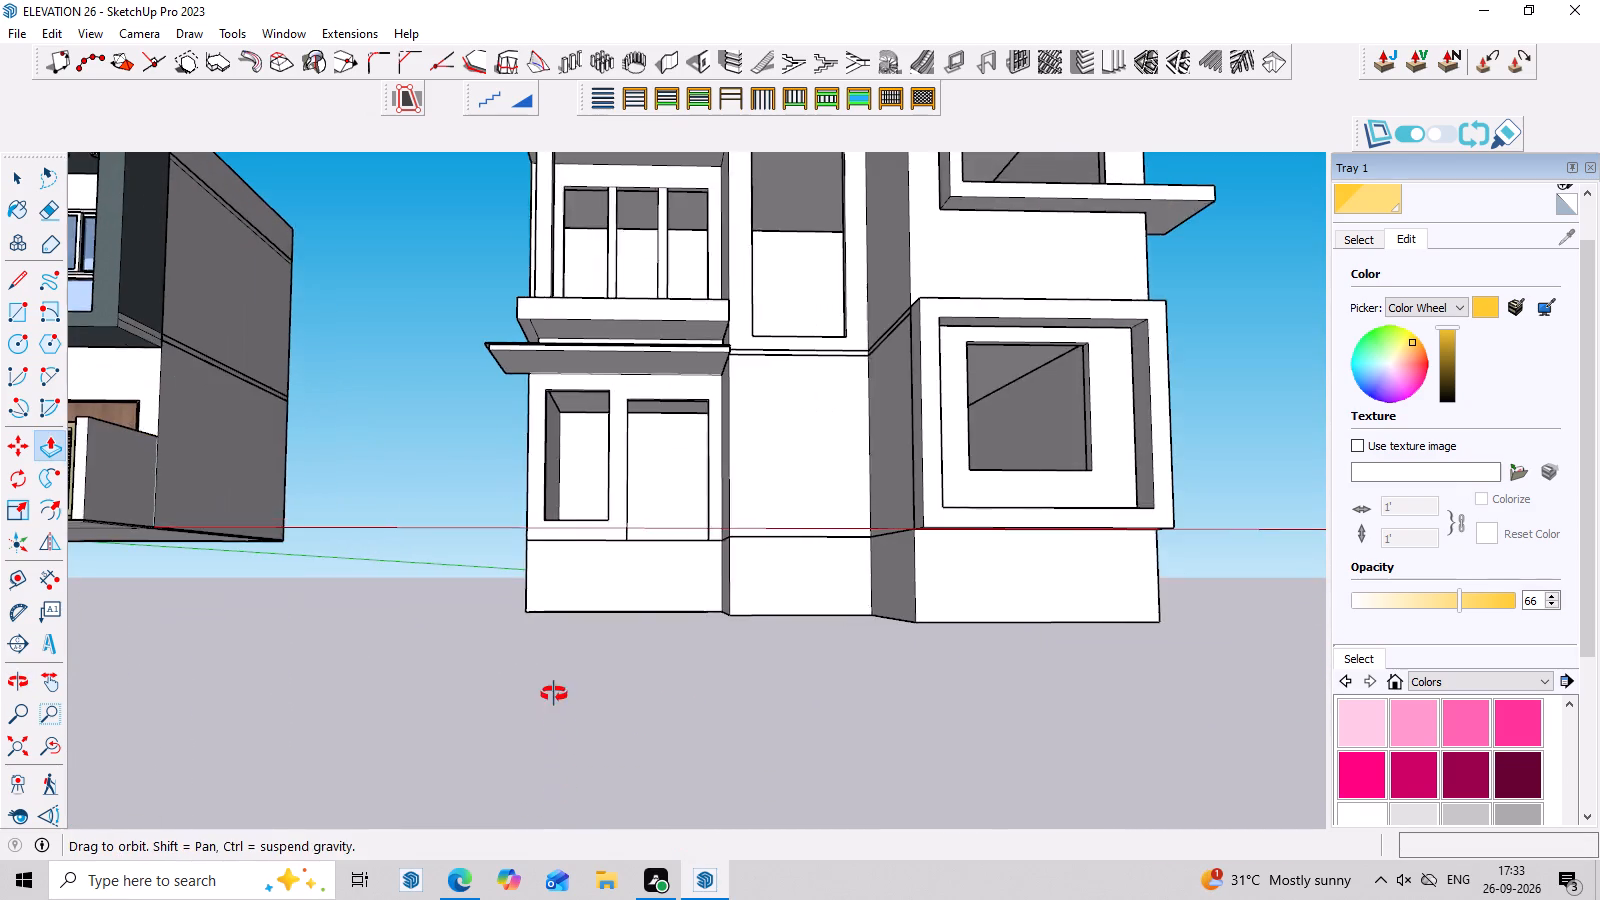
pyautogui.moveTo(554, 694); pyautogui.dragTo(558, 738, button='middle')
pyautogui.scroll(3, 1221, 498)
pyautogui.scroll(-7, 1234, 463)
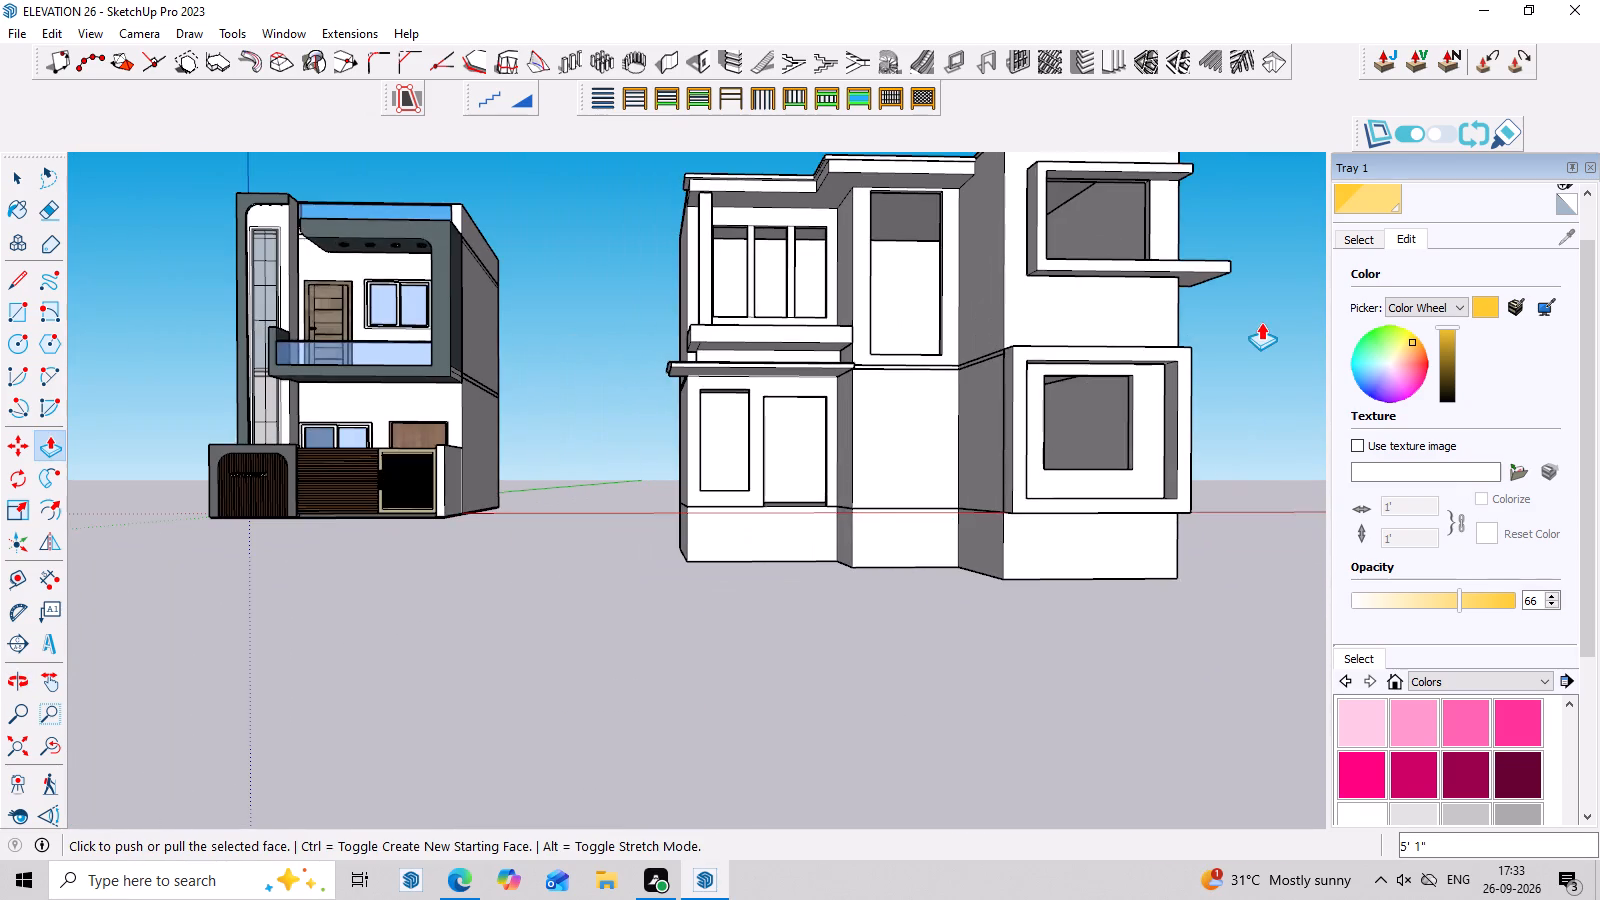
pyautogui.scroll(-3, 1261, 322)
pyautogui.scroll(4, 1267, 306)
pyautogui.moveTo(1270, 284); pyautogui.dragTo(1274, 364, button='middle')
pyautogui.press('Escape')
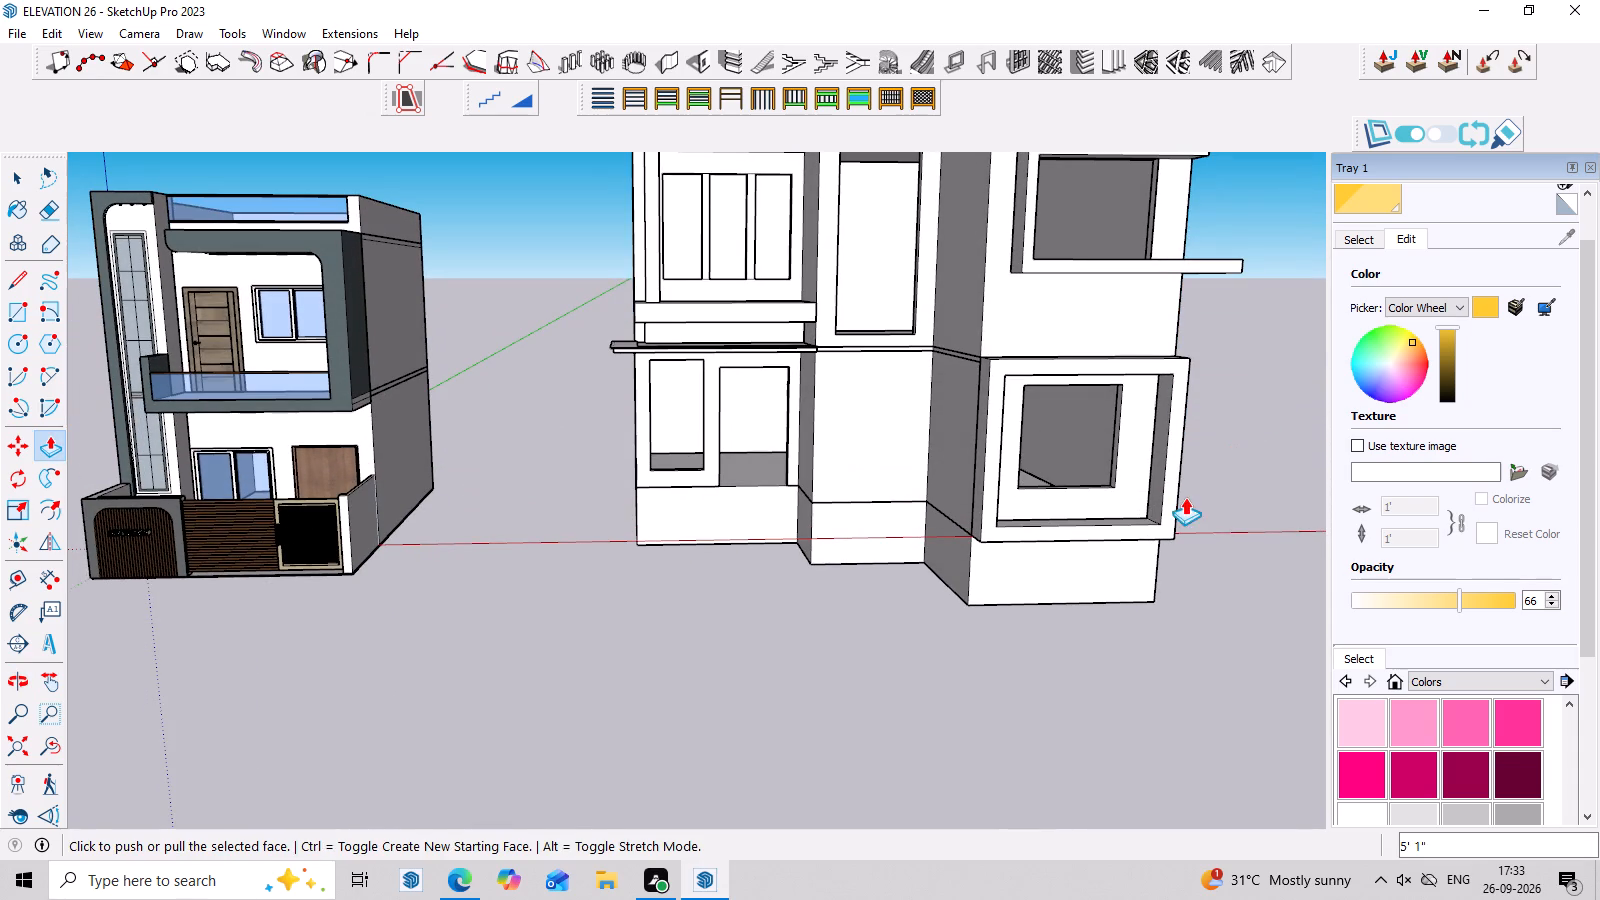
pyautogui.middleClick(1185, 497)
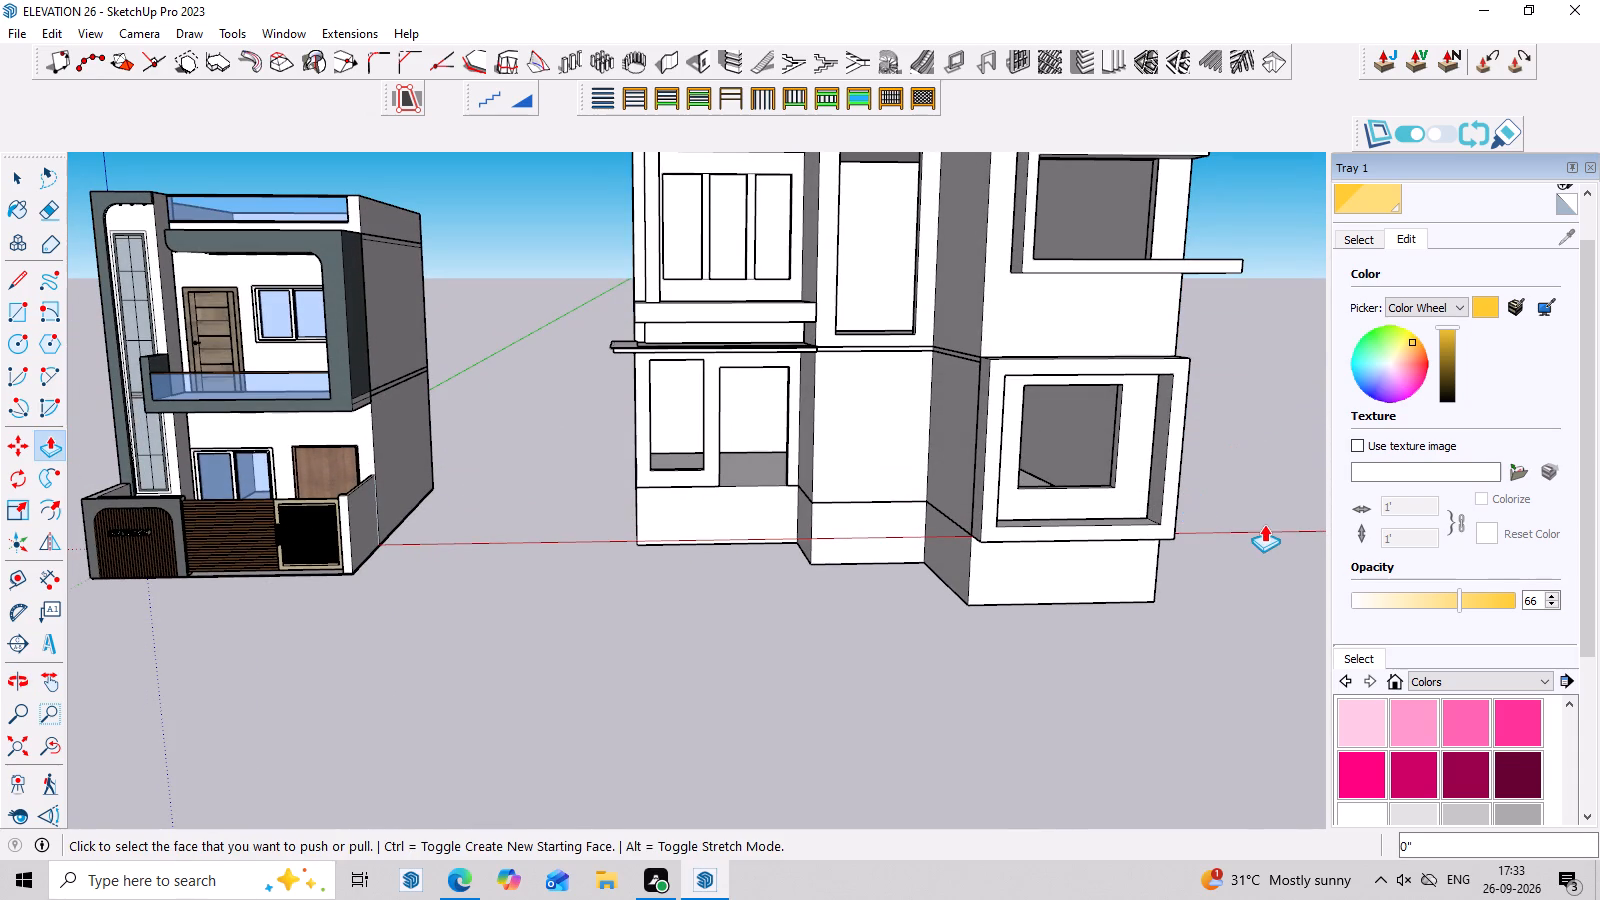
pyautogui.moveTo(798, 589); pyautogui.dragTo(1355, 677, button='middle')
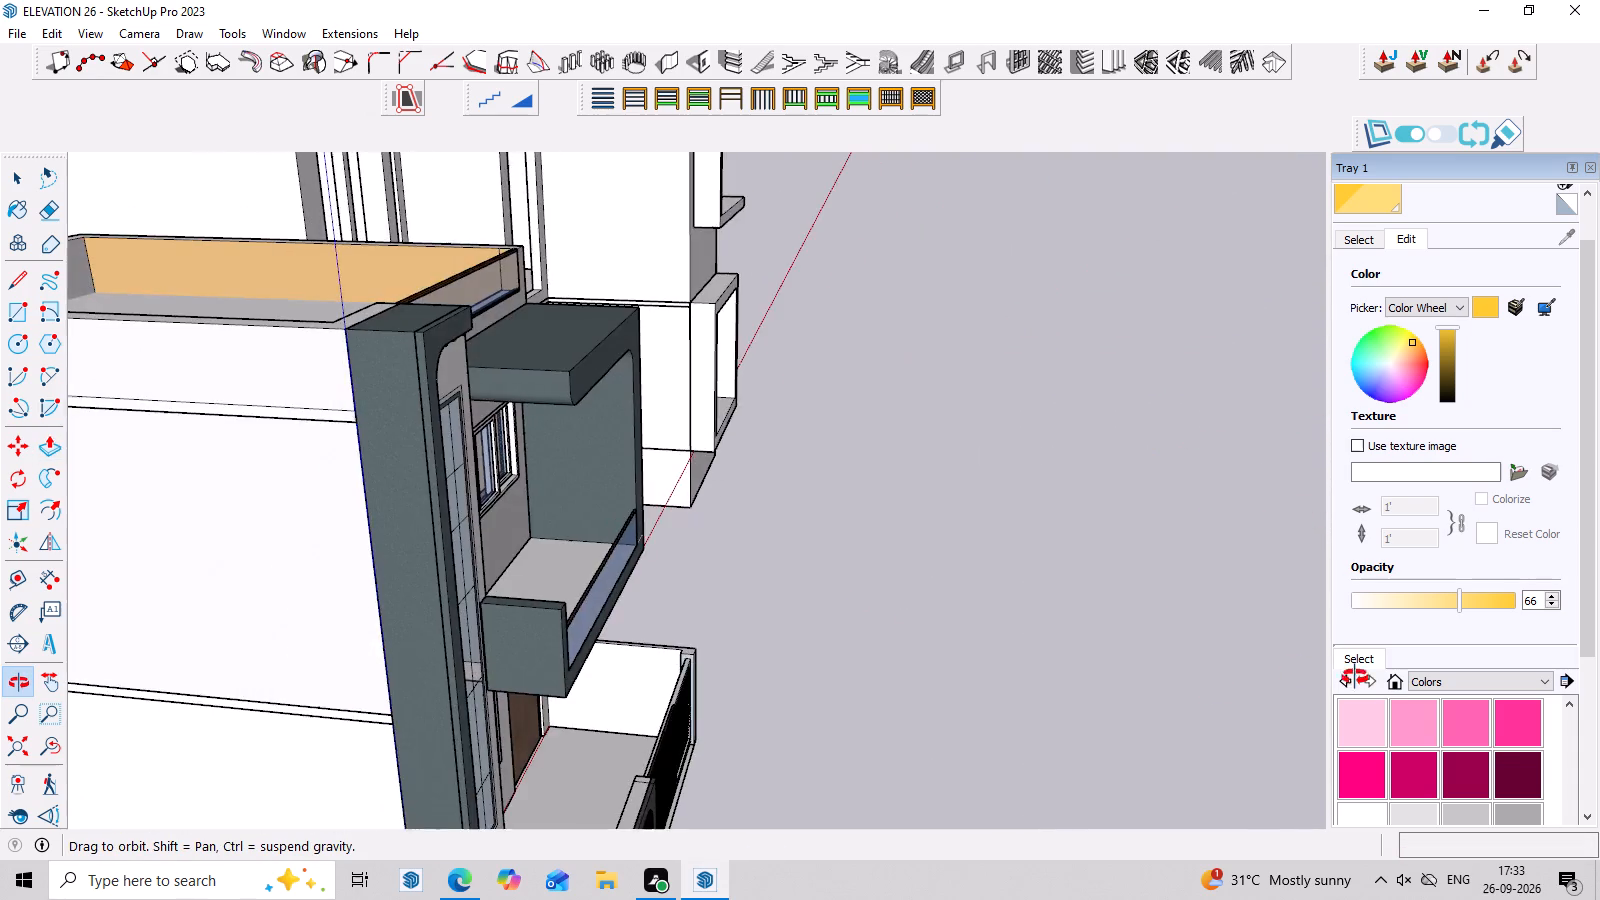
pyautogui.moveTo(1355, 677); pyautogui.dragTo(1054, 698, button='middle')
# Examine the house's base from several angles, focusing on the selected base face below the door wall.
pyautogui.scroll(6, 707, 490)
pyautogui.press('space')
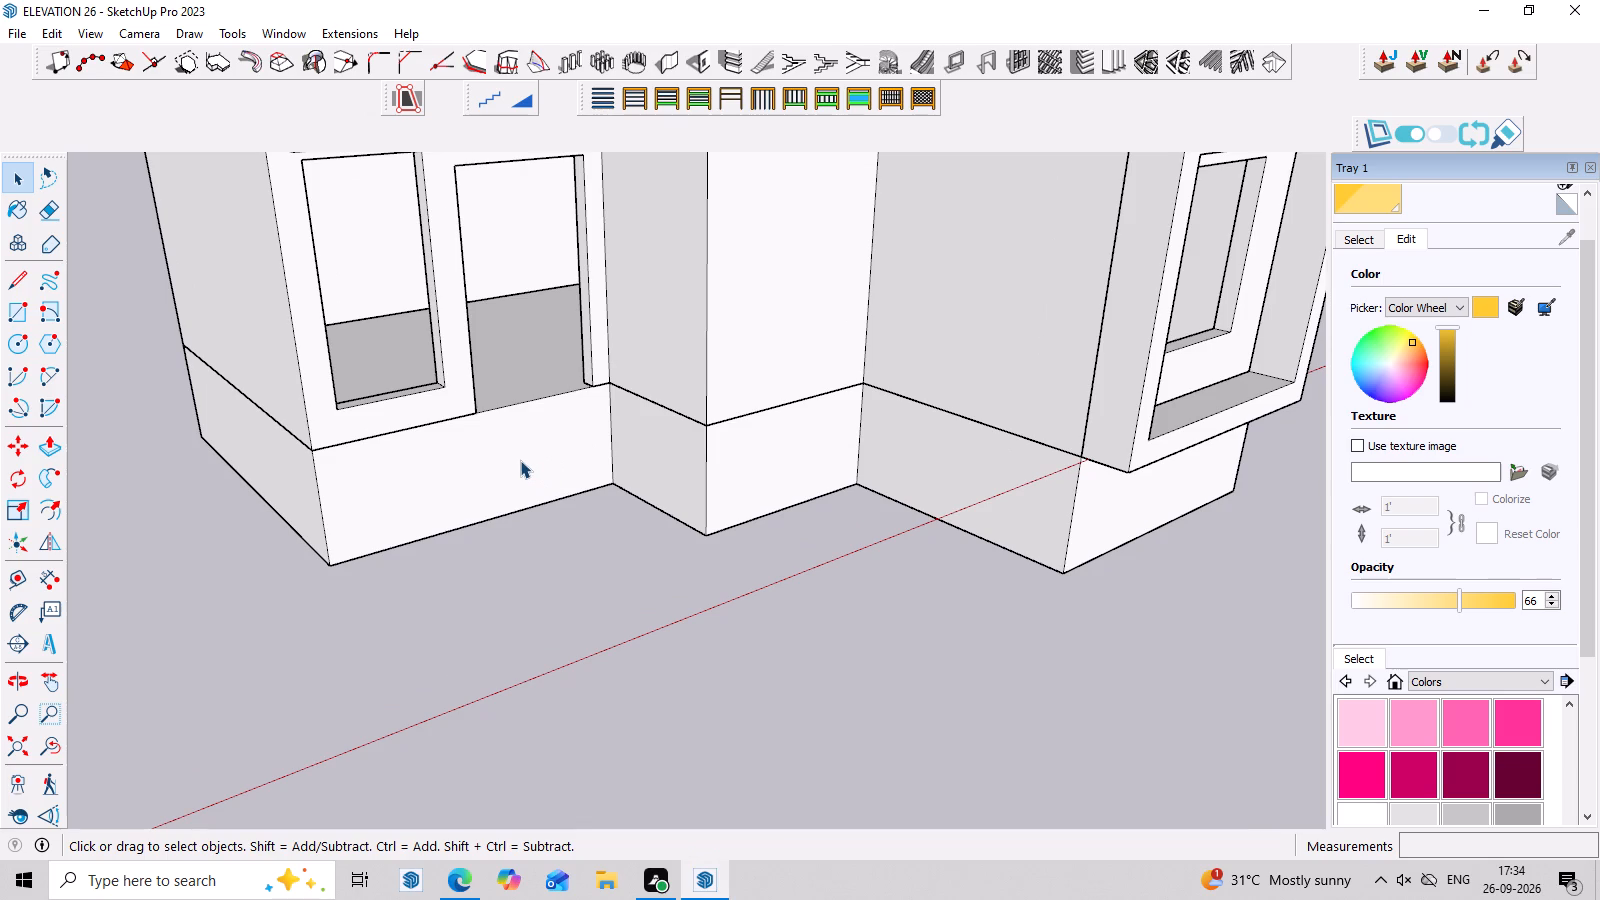
pyautogui.moveTo(507, 478); pyautogui.dragTo(499, 600)
pyautogui.moveTo(456, 559); pyautogui.dragTo(660, 560, button='middle')
pyautogui.scroll(-5, 664, 564)
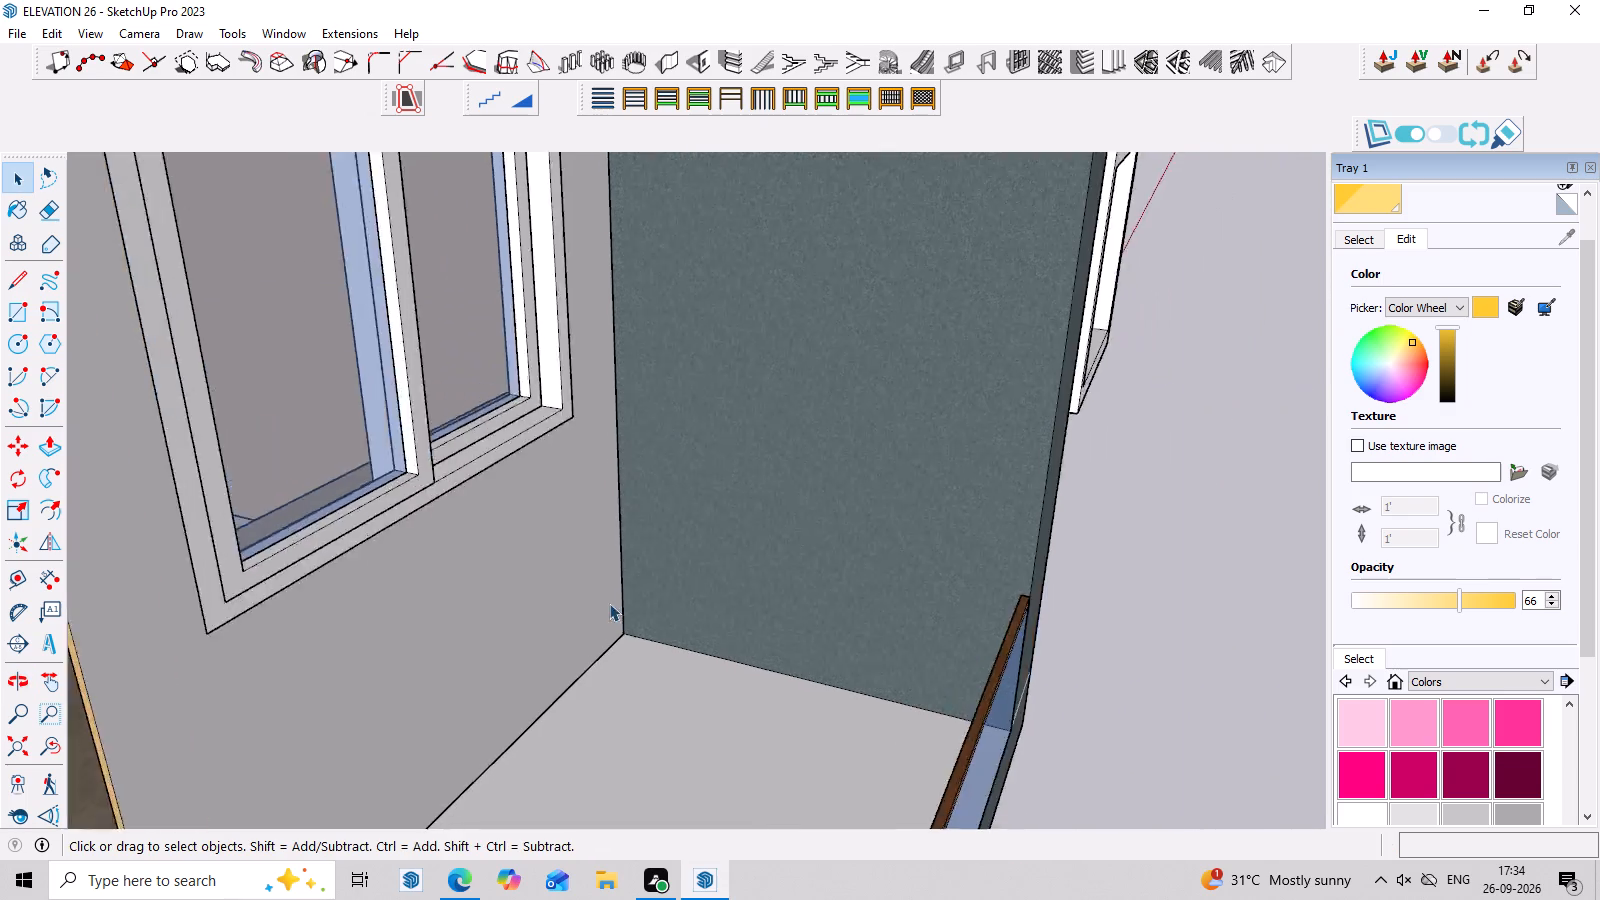
pyautogui.scroll(-13, 609, 603)
pyautogui.moveTo(873, 630); pyautogui.dragTo(938, 511, button='middle')
pyautogui.scroll(4, 937, 508)
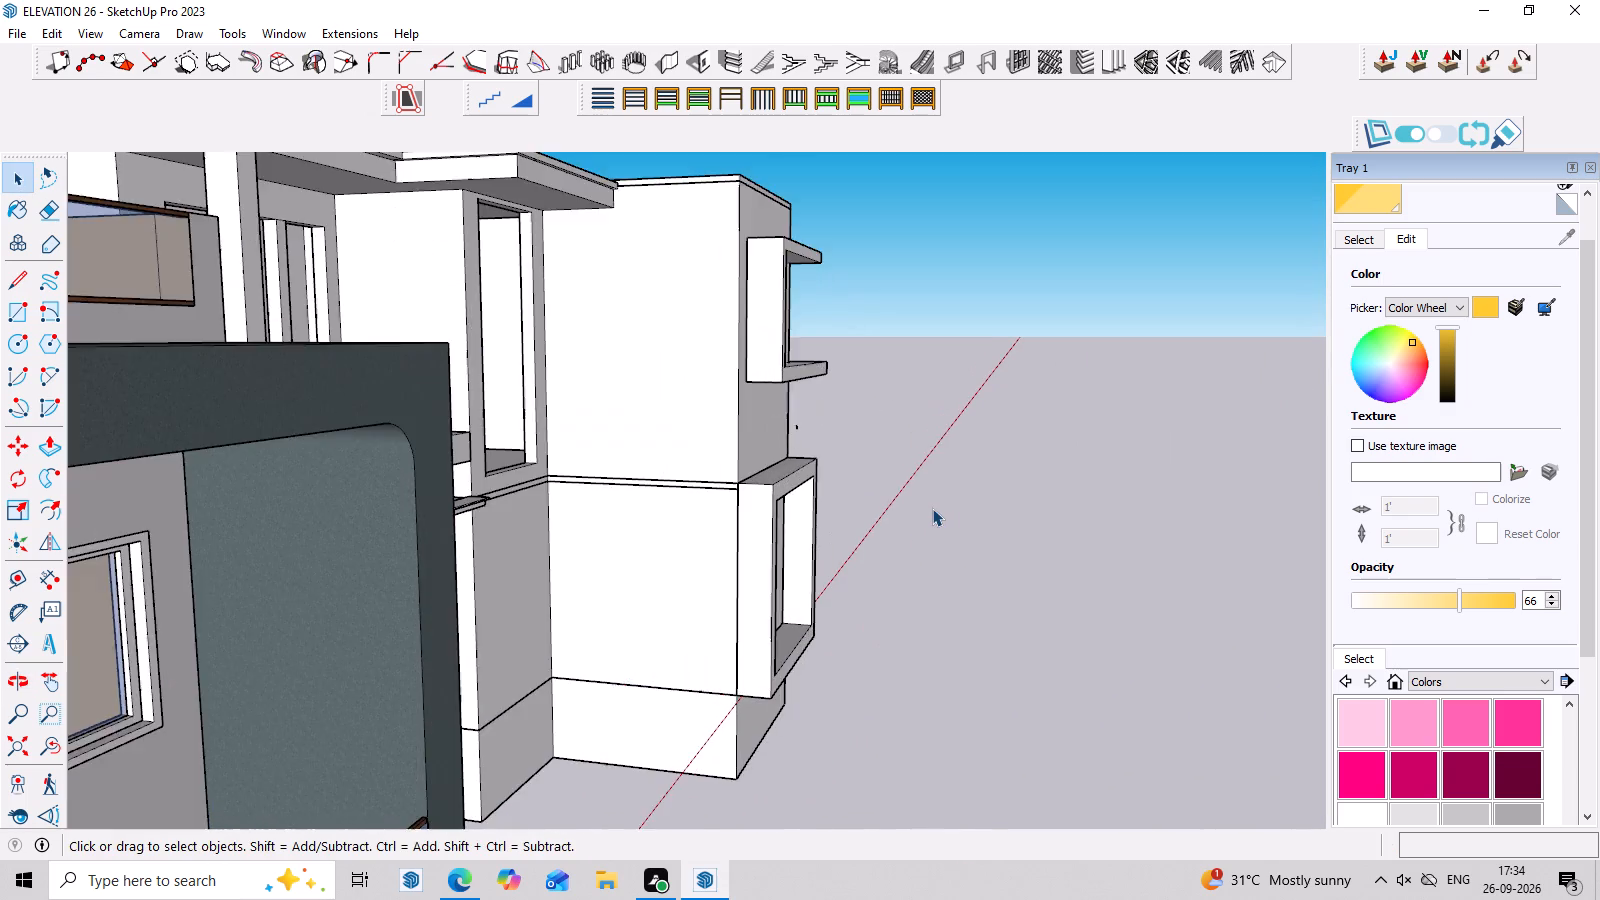
pyautogui.scroll(3, 932, 508)
pyautogui.moveTo(932, 508); pyautogui.dragTo(899, 662, button='middle')
pyautogui.scroll(-8, 428, 608)
pyautogui.moveTo(538, 616); pyautogui.dragTo(518, 672, button='middle')
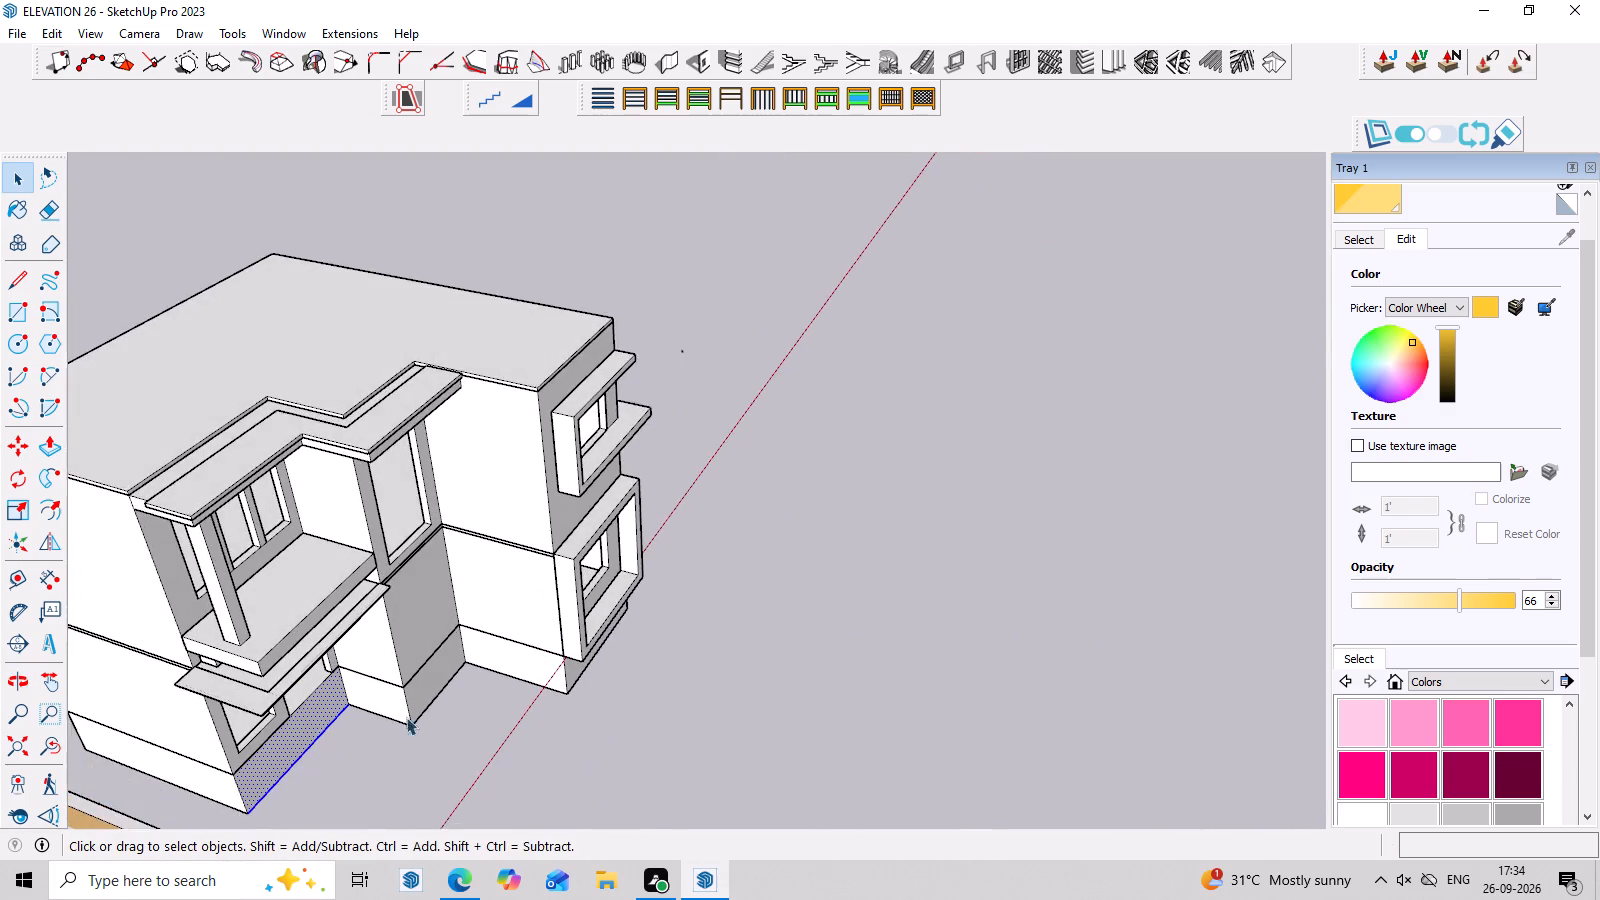
pyautogui.scroll(6, 392, 721)
pyautogui.moveTo(326, 739); pyautogui.dragTo(325, 721, button='middle')
pyautogui.scroll(-3, 325, 721)
pyautogui.moveTo(323, 721); pyautogui.dragTo(229, 845, button='middle')
pyautogui.scroll(-1, 229, 845)
pyautogui.scroll(3, 229, 845)
pyautogui.middleClick(229, 845)
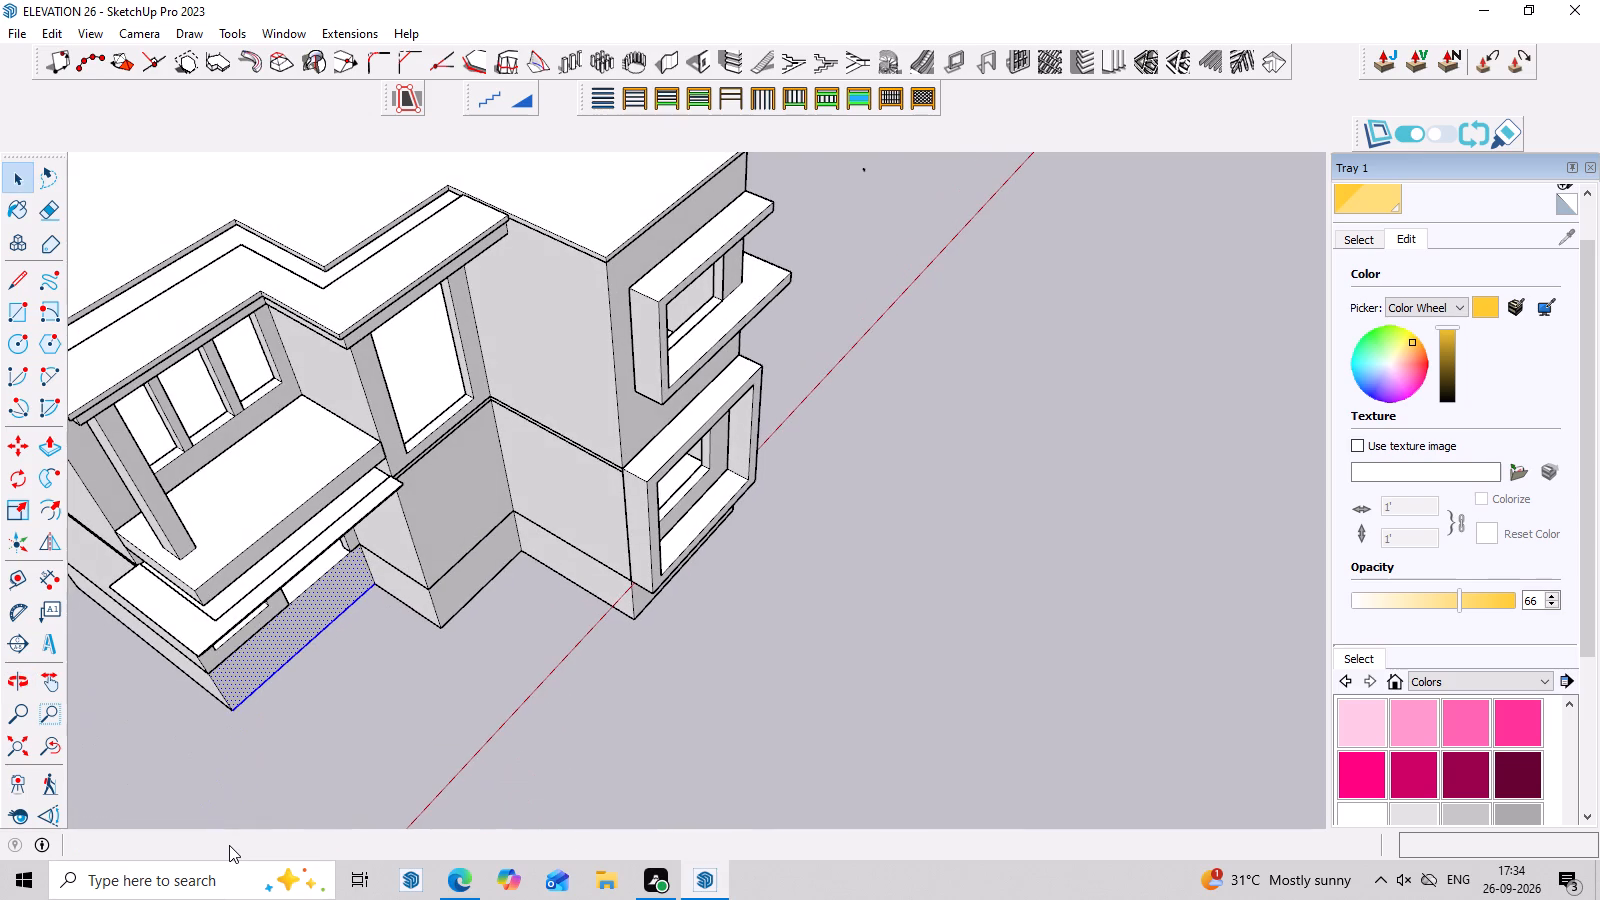
pyautogui.scroll(-3, 229, 845)
pyautogui.scroll(-1, 311, 686)
pyautogui.scroll(3, 236, 713)
pyautogui.moveTo(236, 713); pyautogui.dragTo(253, 585, button='middle')
pyautogui.scroll(3, 220, 685)
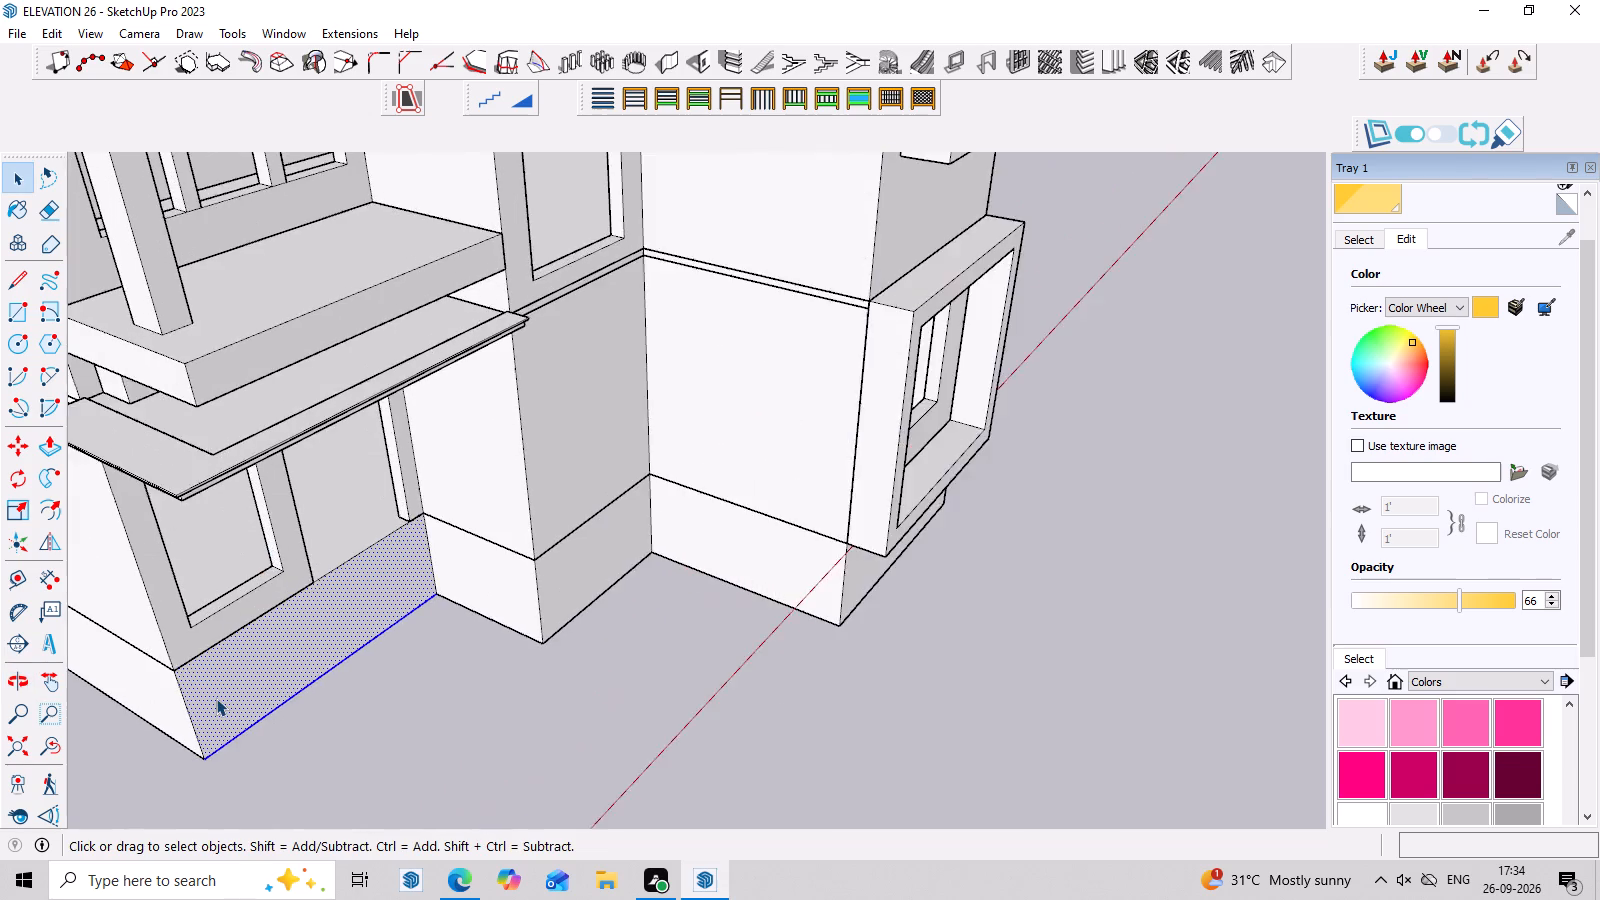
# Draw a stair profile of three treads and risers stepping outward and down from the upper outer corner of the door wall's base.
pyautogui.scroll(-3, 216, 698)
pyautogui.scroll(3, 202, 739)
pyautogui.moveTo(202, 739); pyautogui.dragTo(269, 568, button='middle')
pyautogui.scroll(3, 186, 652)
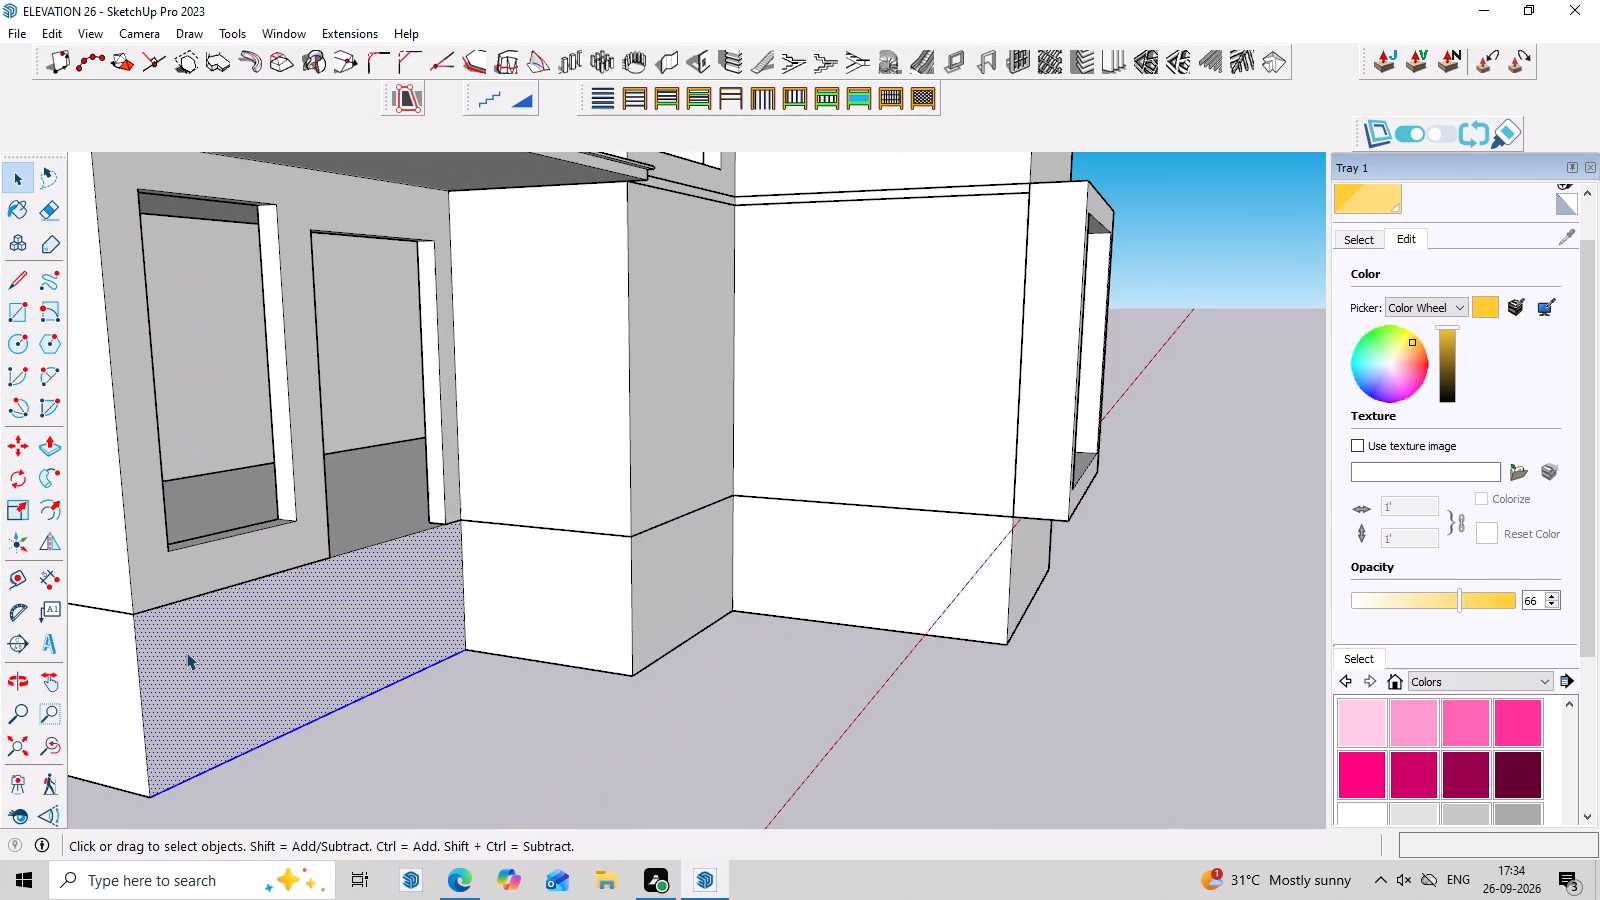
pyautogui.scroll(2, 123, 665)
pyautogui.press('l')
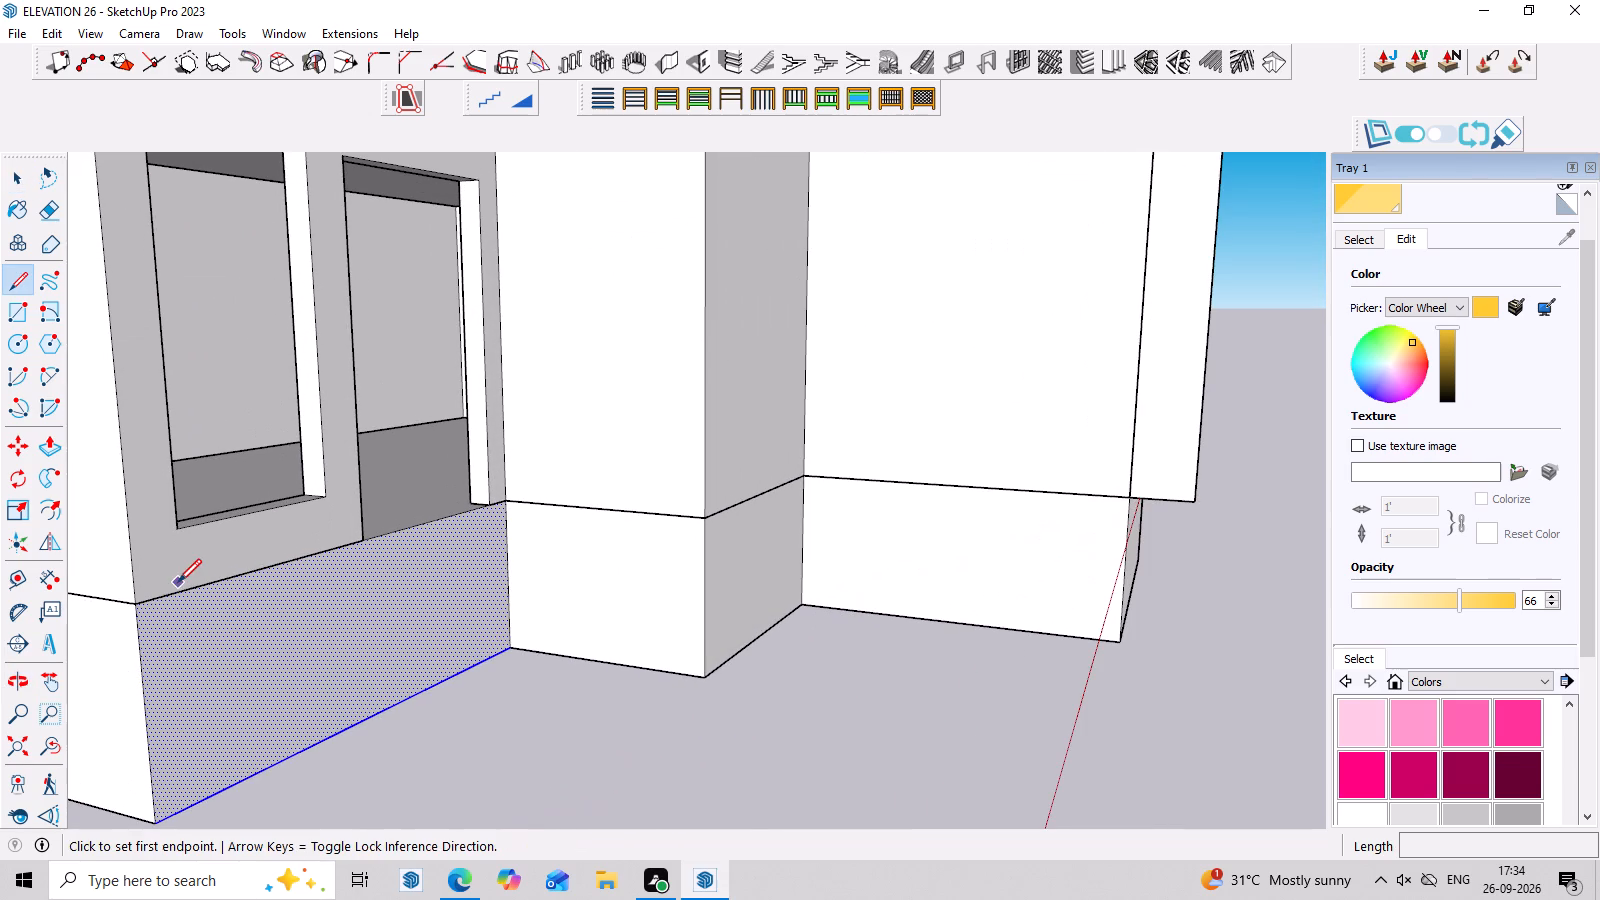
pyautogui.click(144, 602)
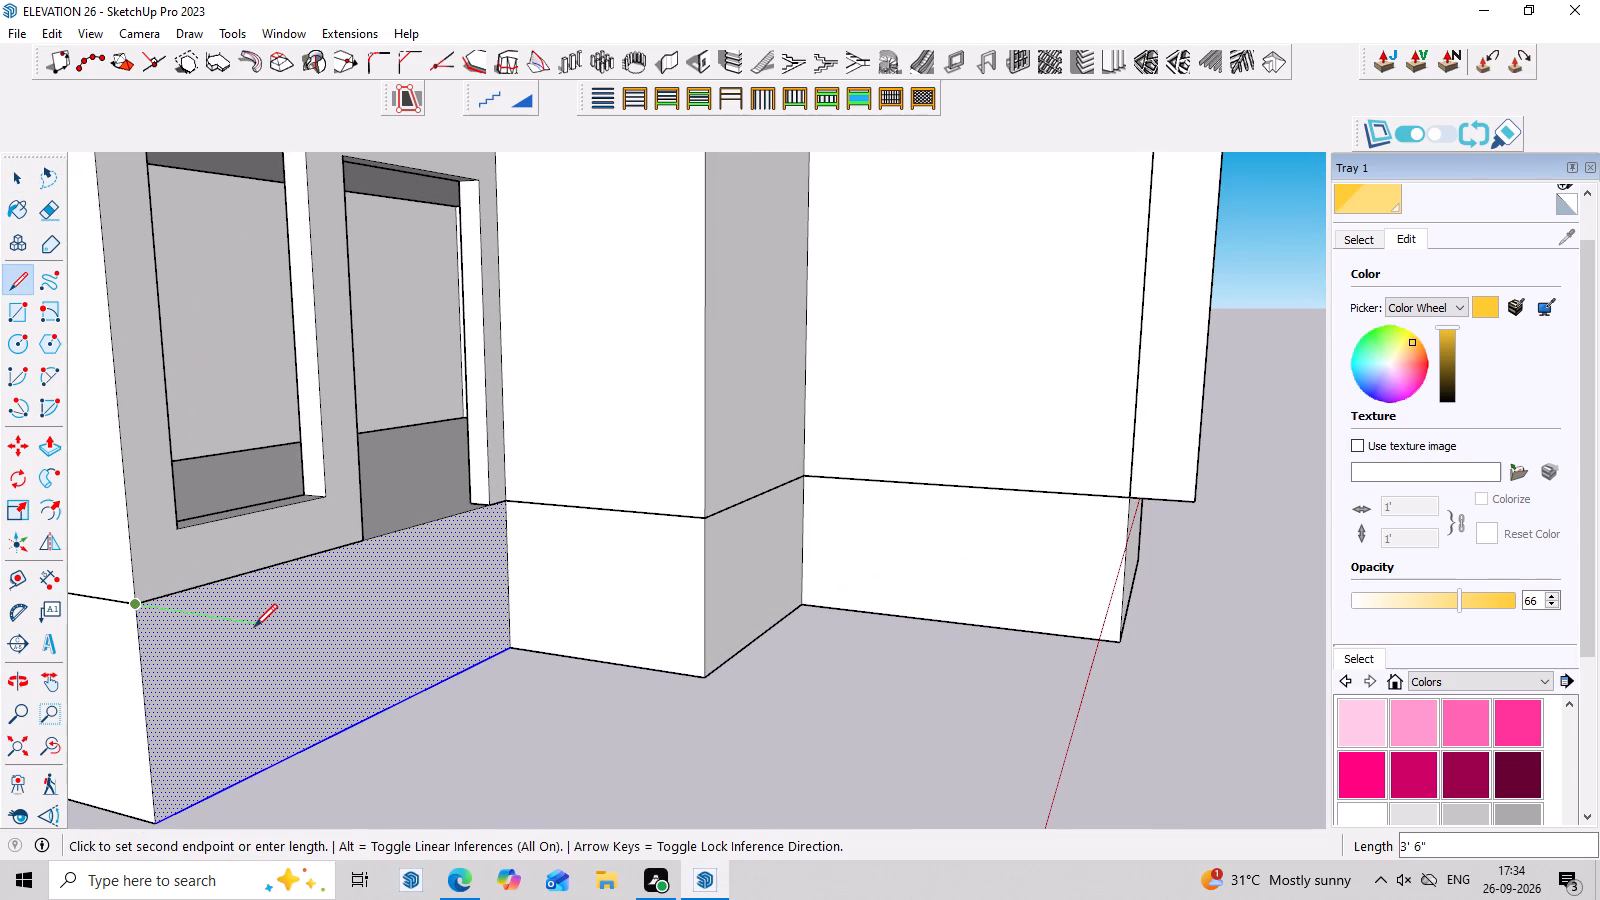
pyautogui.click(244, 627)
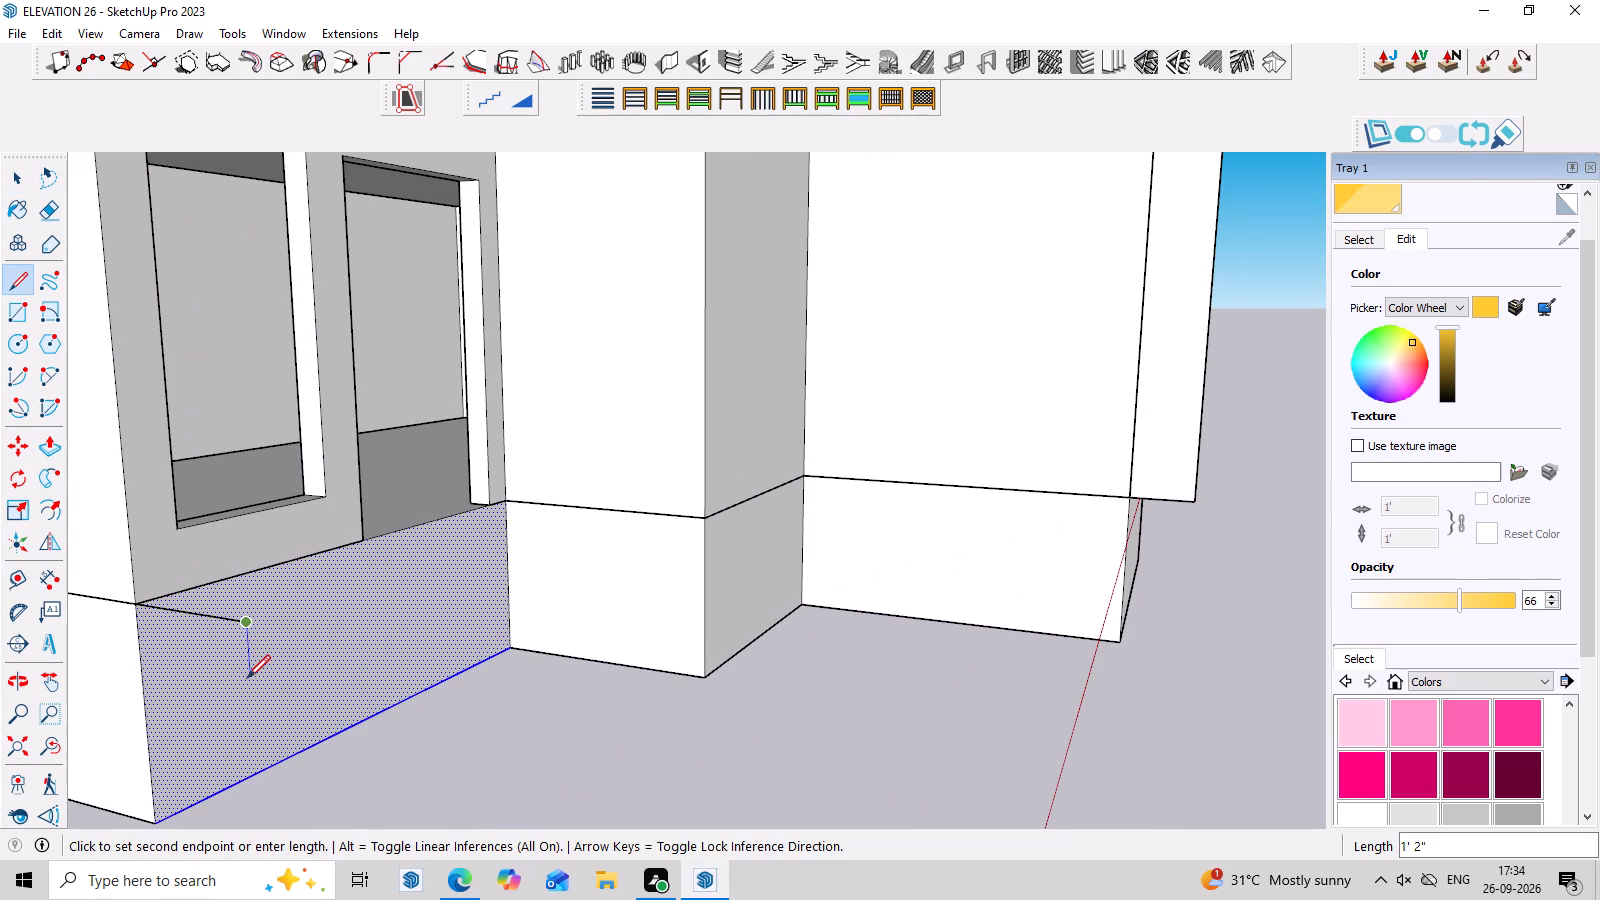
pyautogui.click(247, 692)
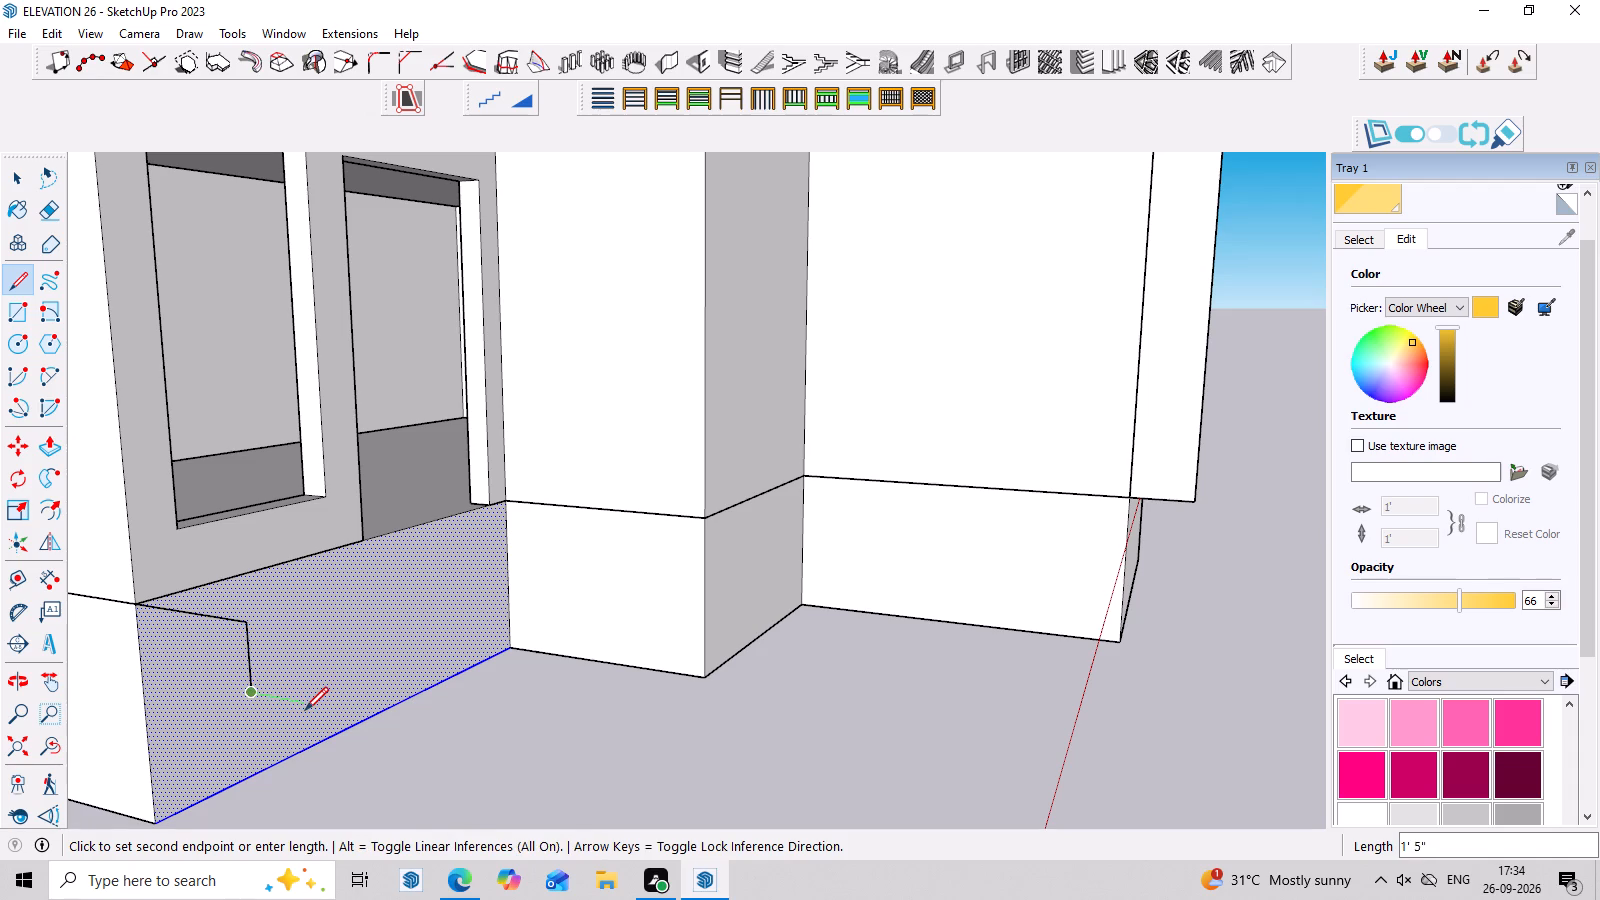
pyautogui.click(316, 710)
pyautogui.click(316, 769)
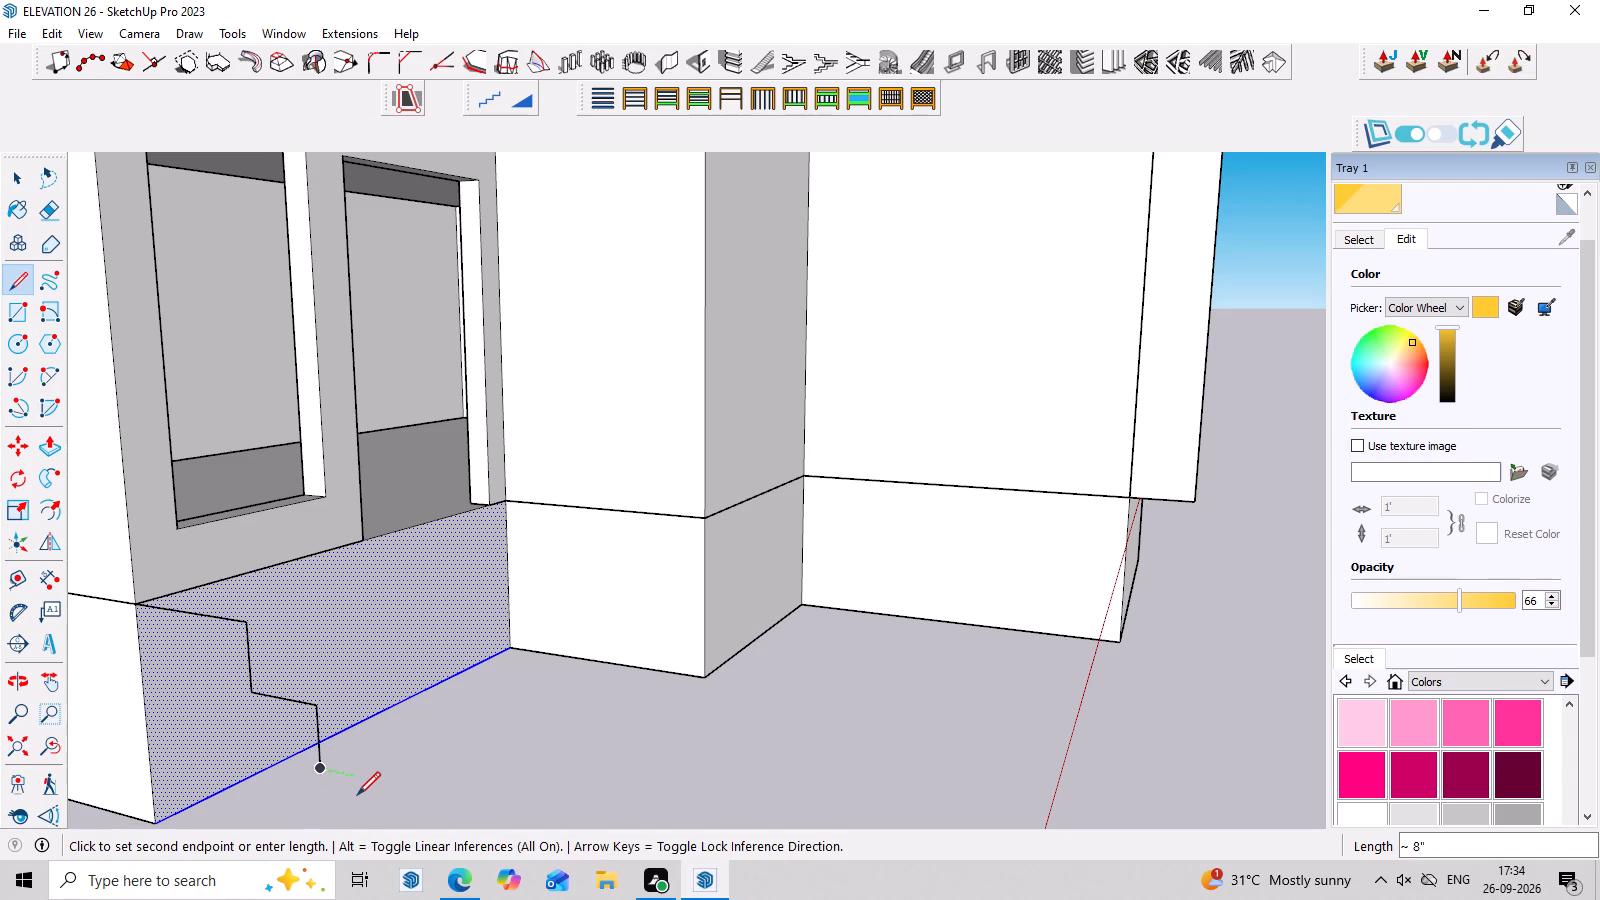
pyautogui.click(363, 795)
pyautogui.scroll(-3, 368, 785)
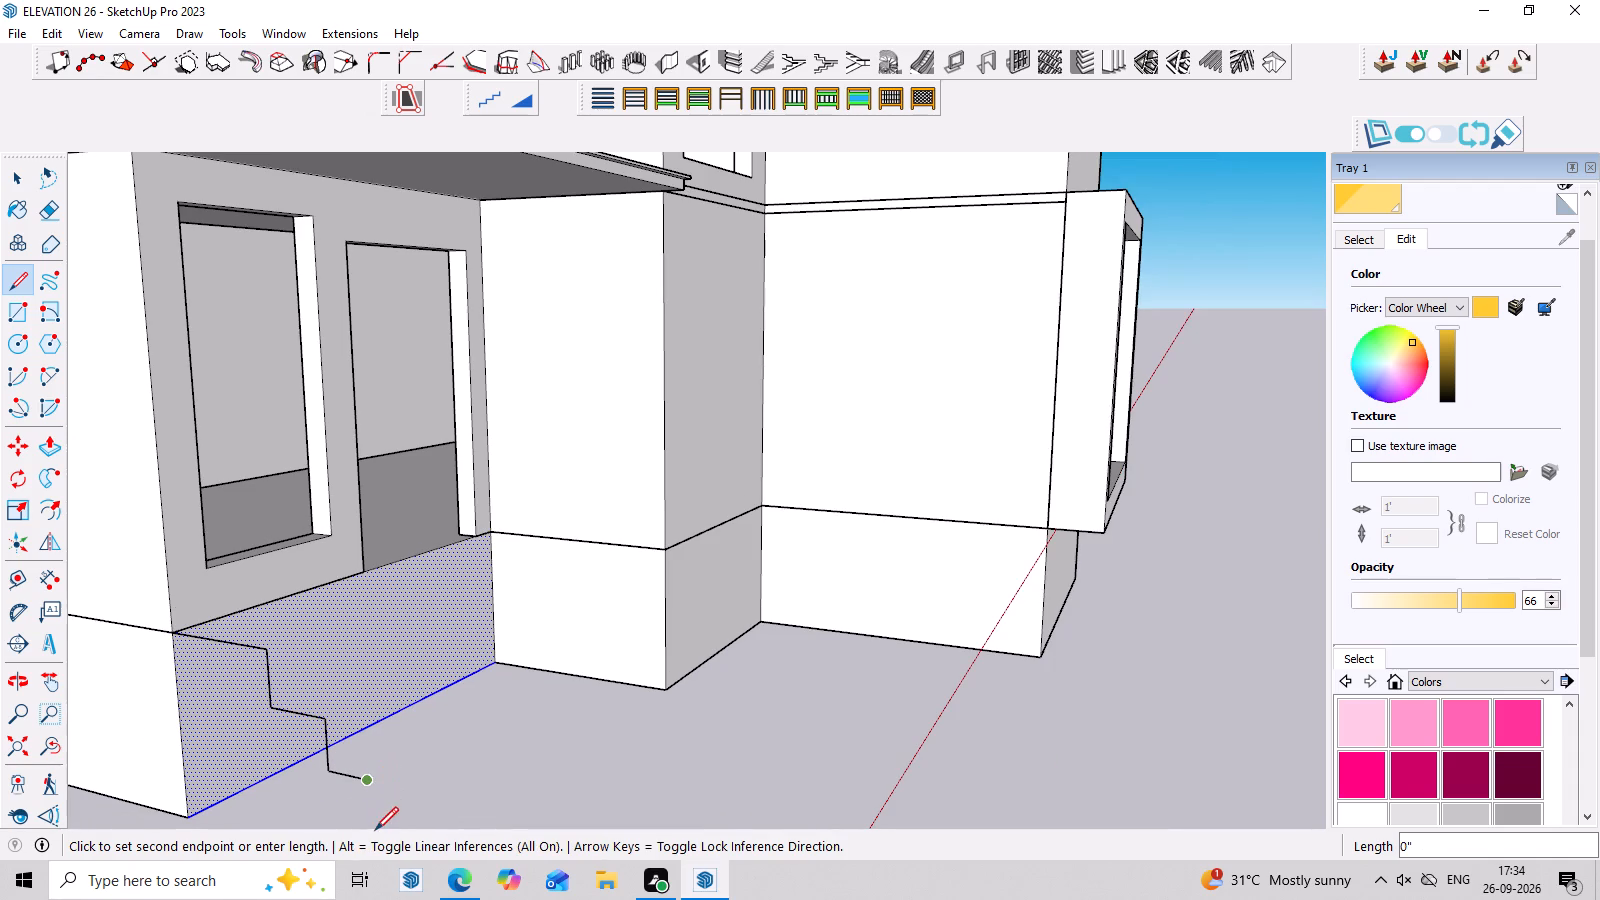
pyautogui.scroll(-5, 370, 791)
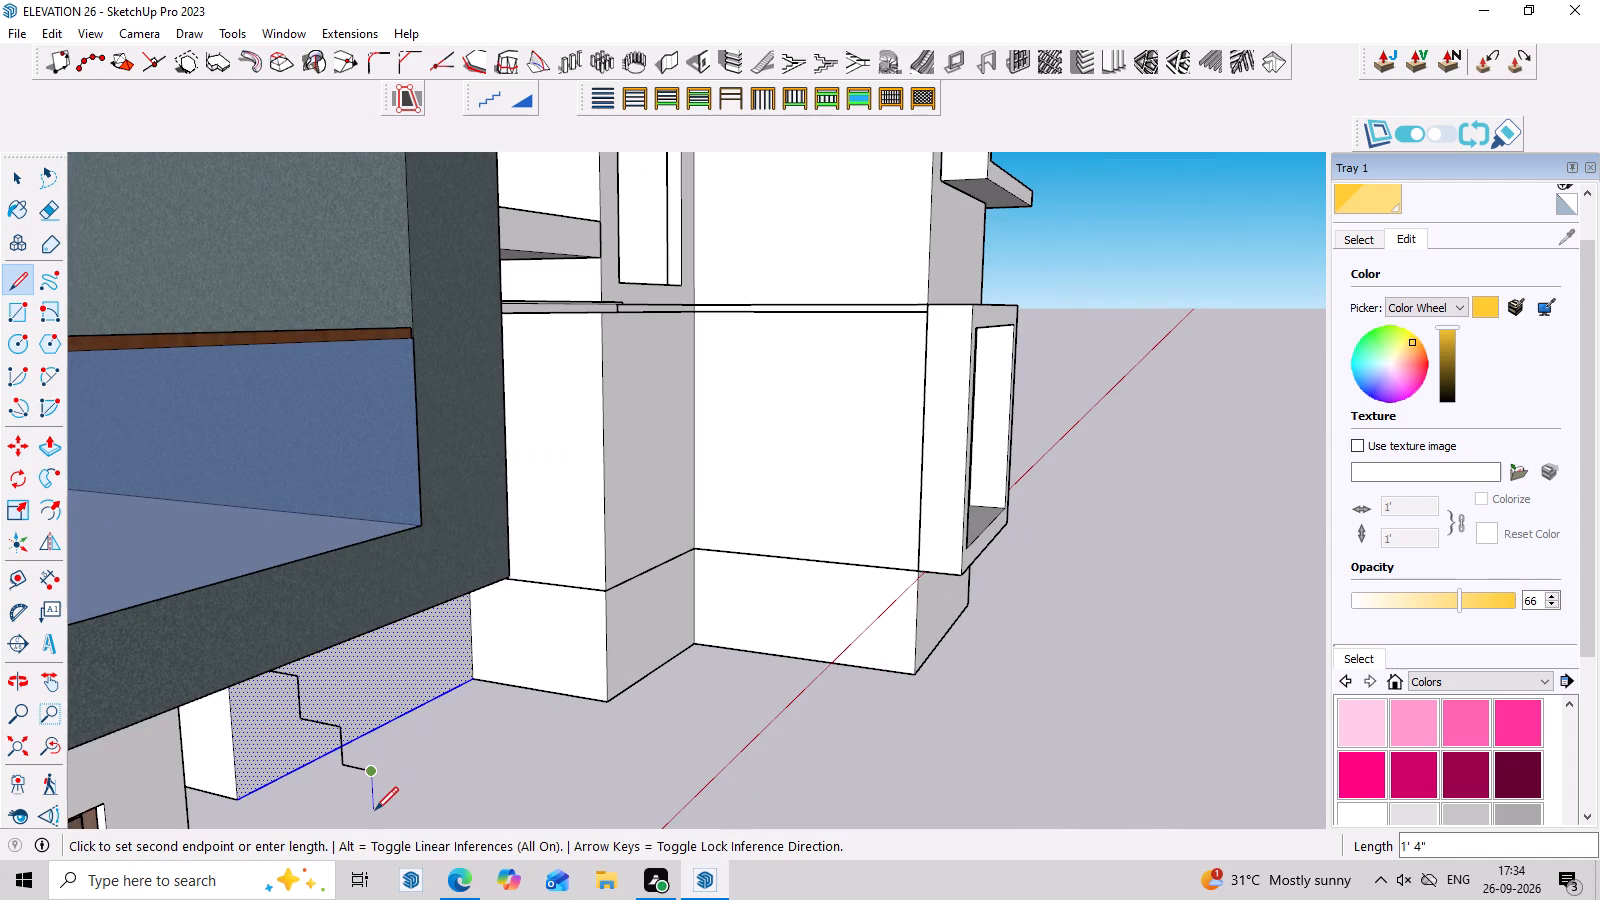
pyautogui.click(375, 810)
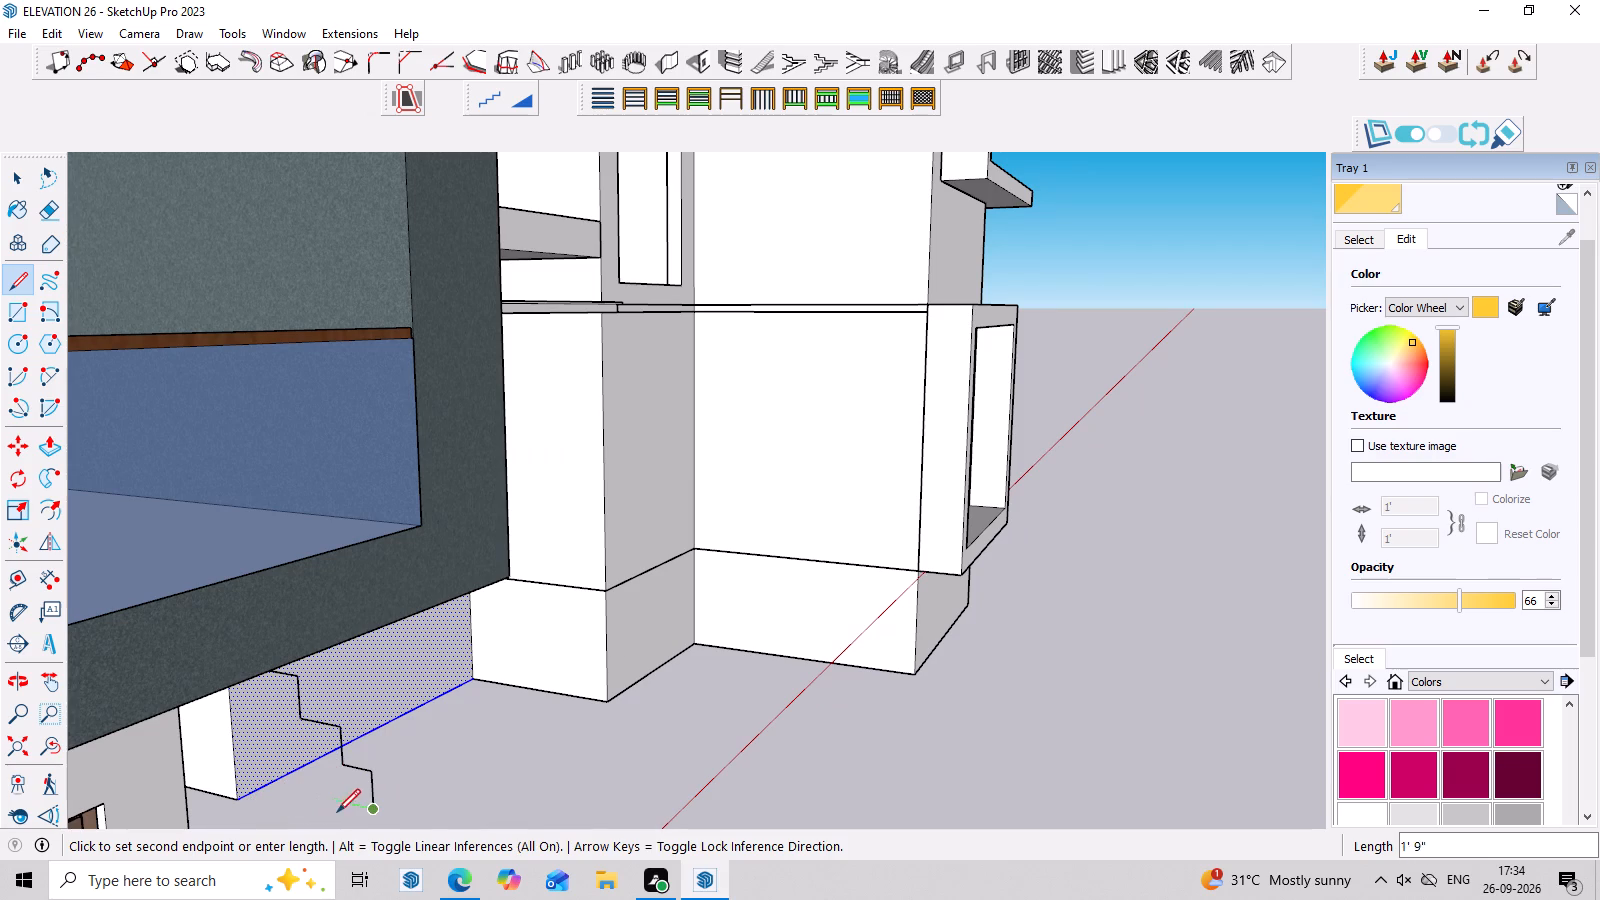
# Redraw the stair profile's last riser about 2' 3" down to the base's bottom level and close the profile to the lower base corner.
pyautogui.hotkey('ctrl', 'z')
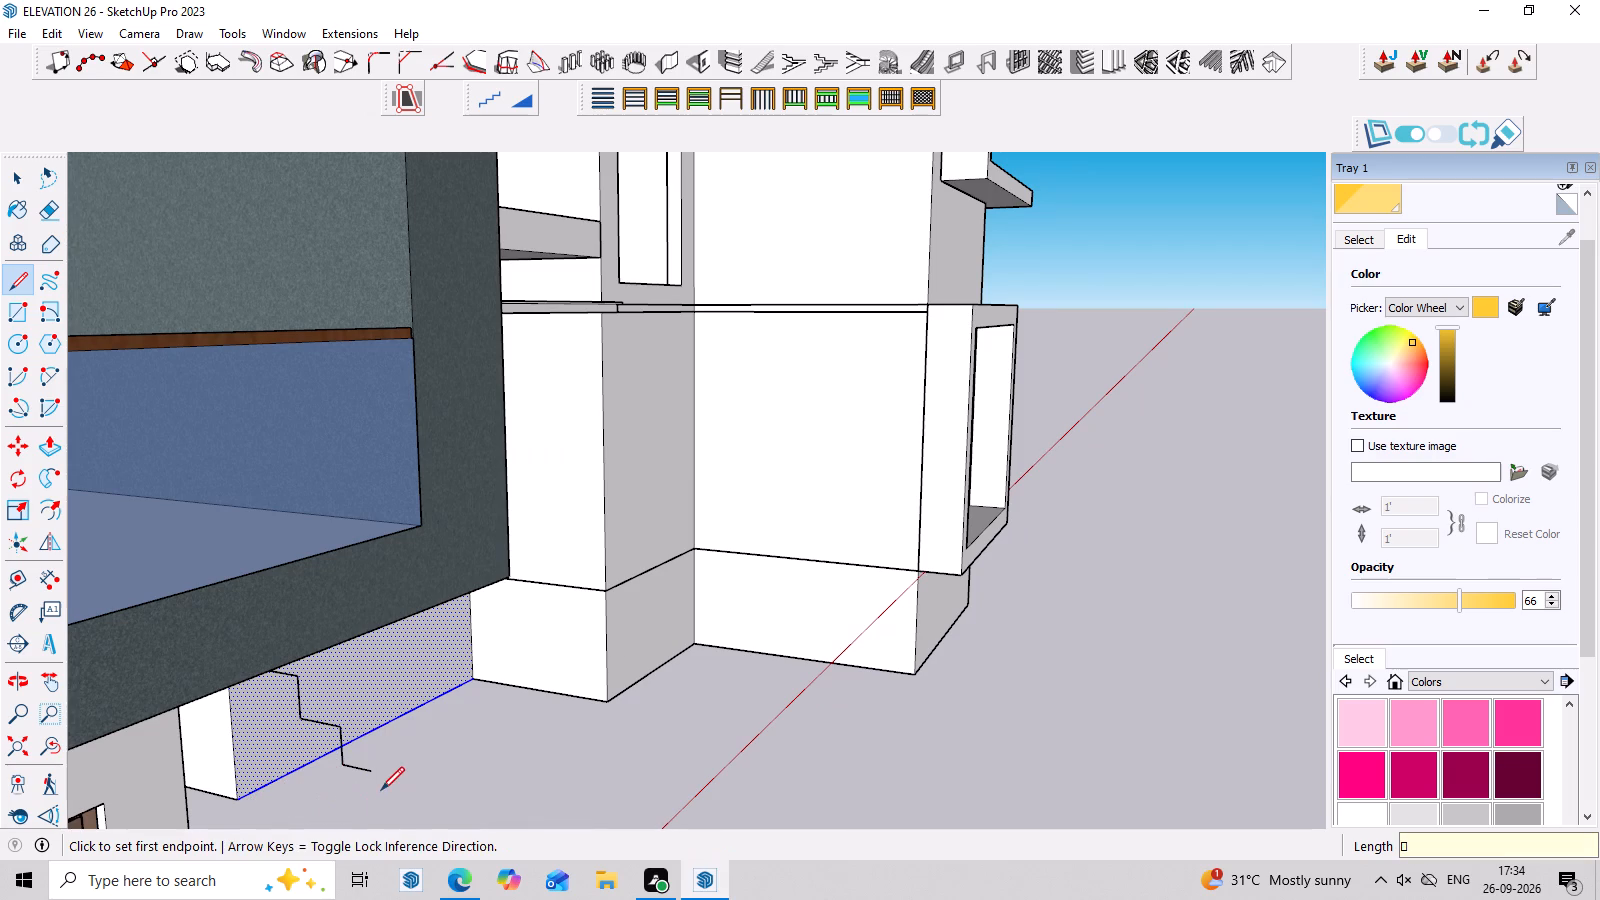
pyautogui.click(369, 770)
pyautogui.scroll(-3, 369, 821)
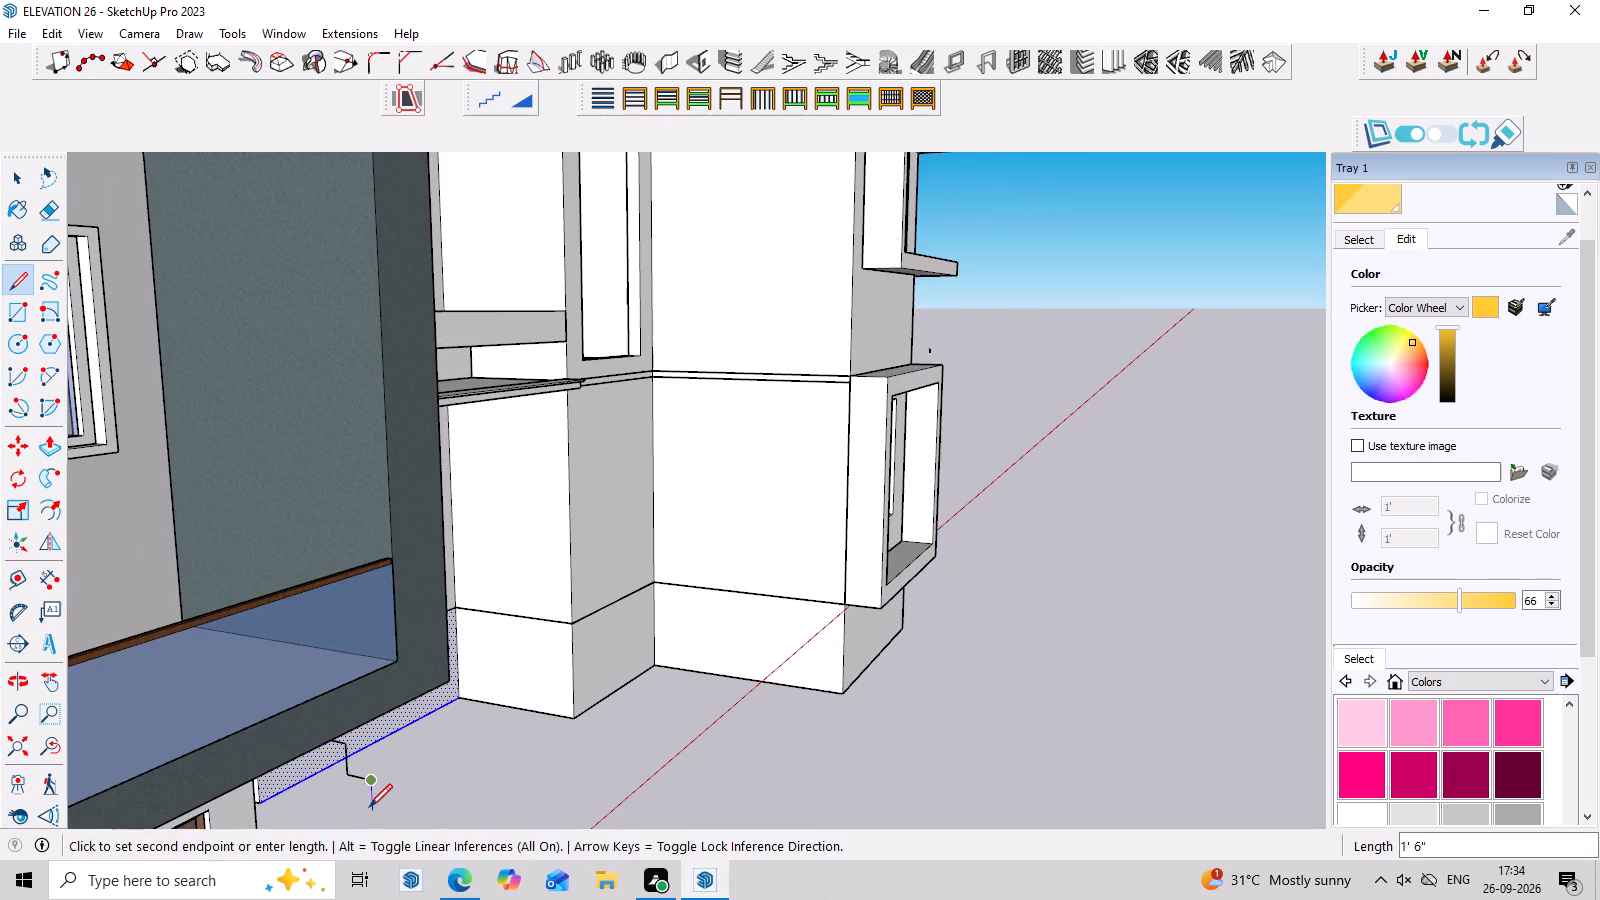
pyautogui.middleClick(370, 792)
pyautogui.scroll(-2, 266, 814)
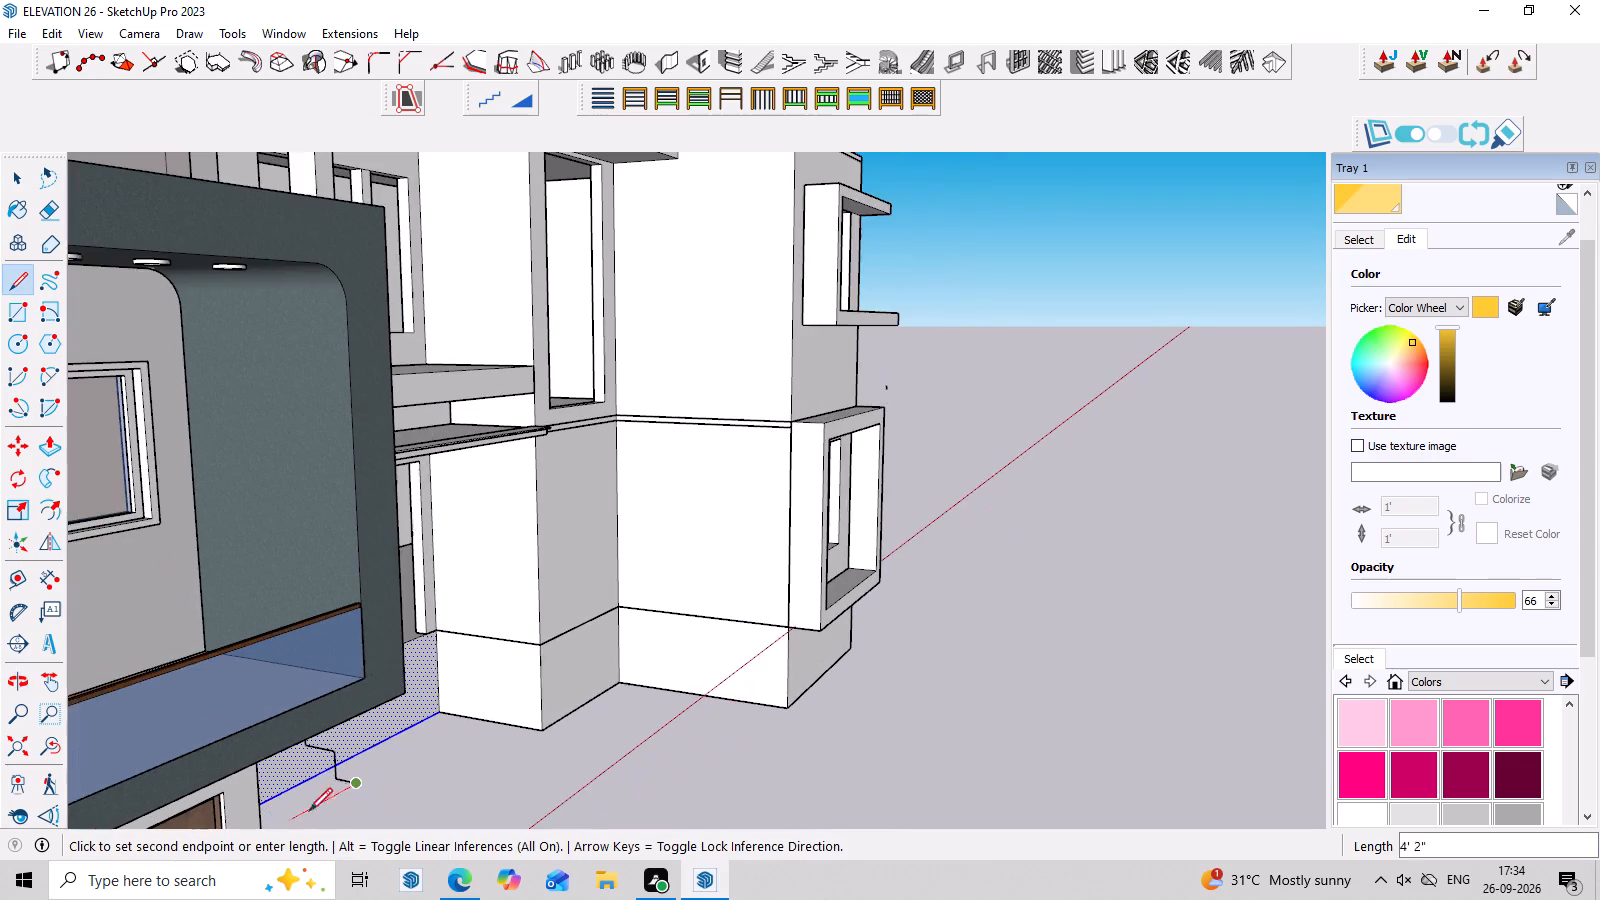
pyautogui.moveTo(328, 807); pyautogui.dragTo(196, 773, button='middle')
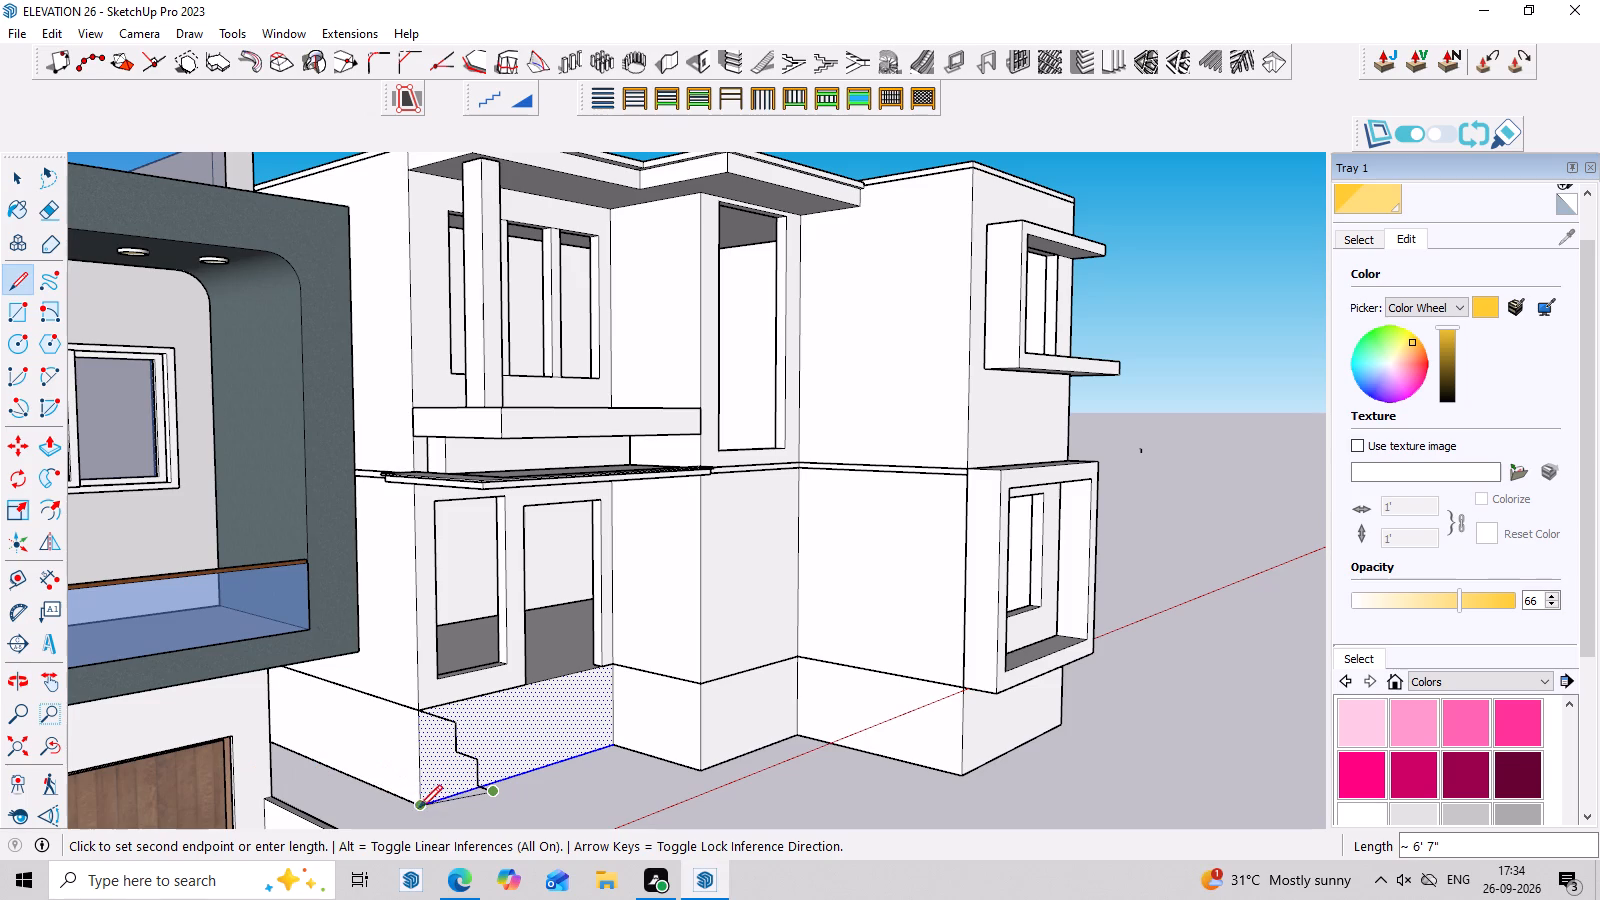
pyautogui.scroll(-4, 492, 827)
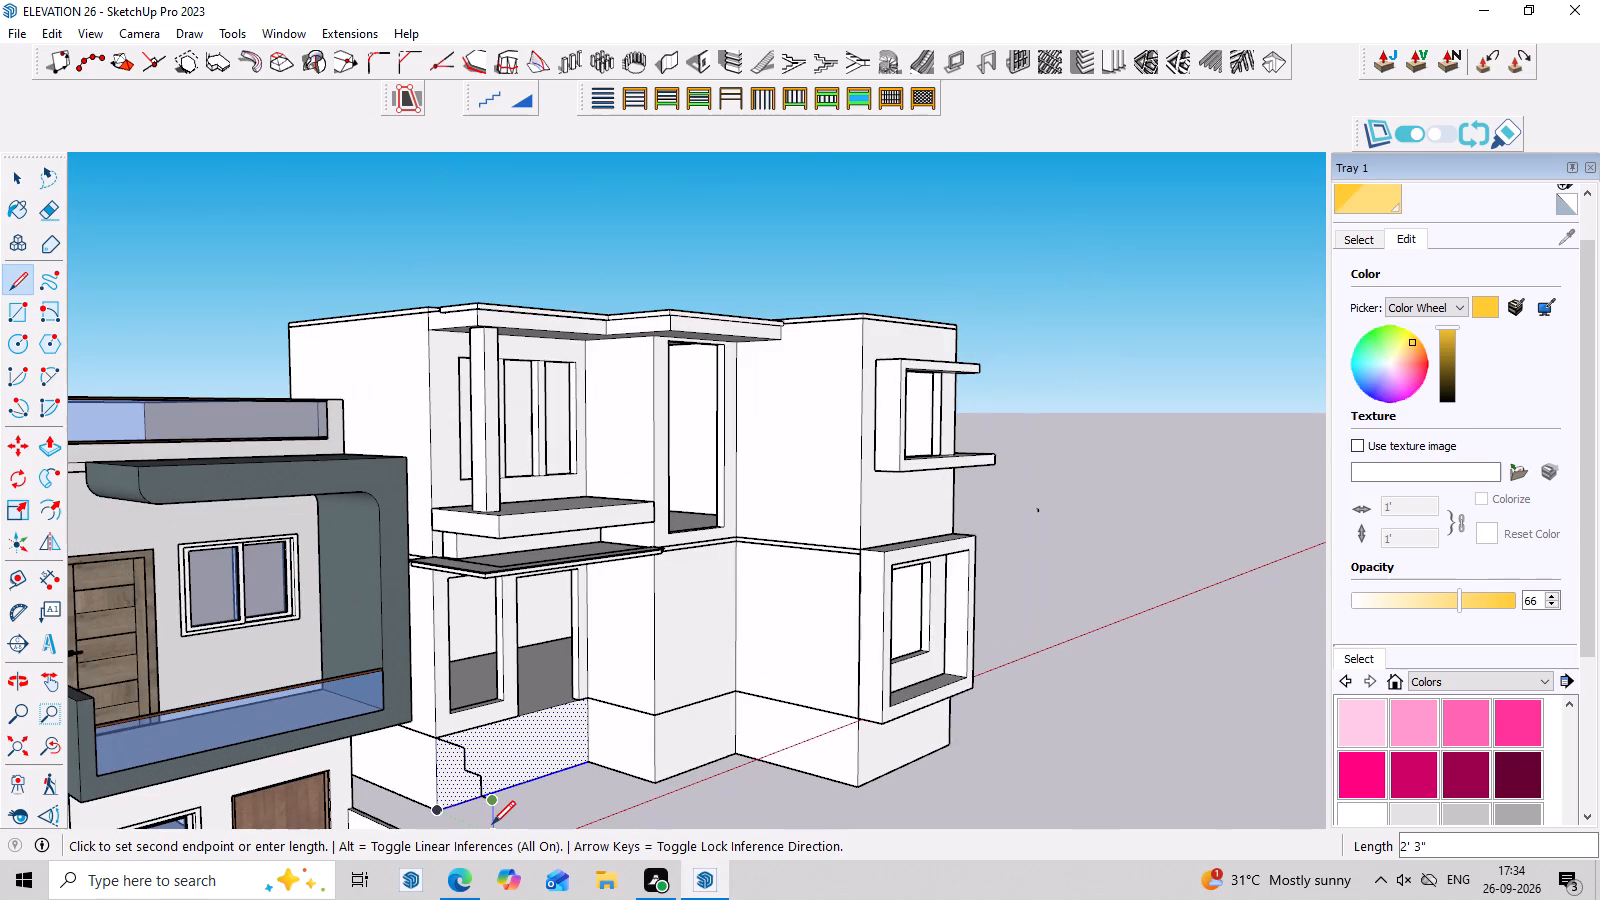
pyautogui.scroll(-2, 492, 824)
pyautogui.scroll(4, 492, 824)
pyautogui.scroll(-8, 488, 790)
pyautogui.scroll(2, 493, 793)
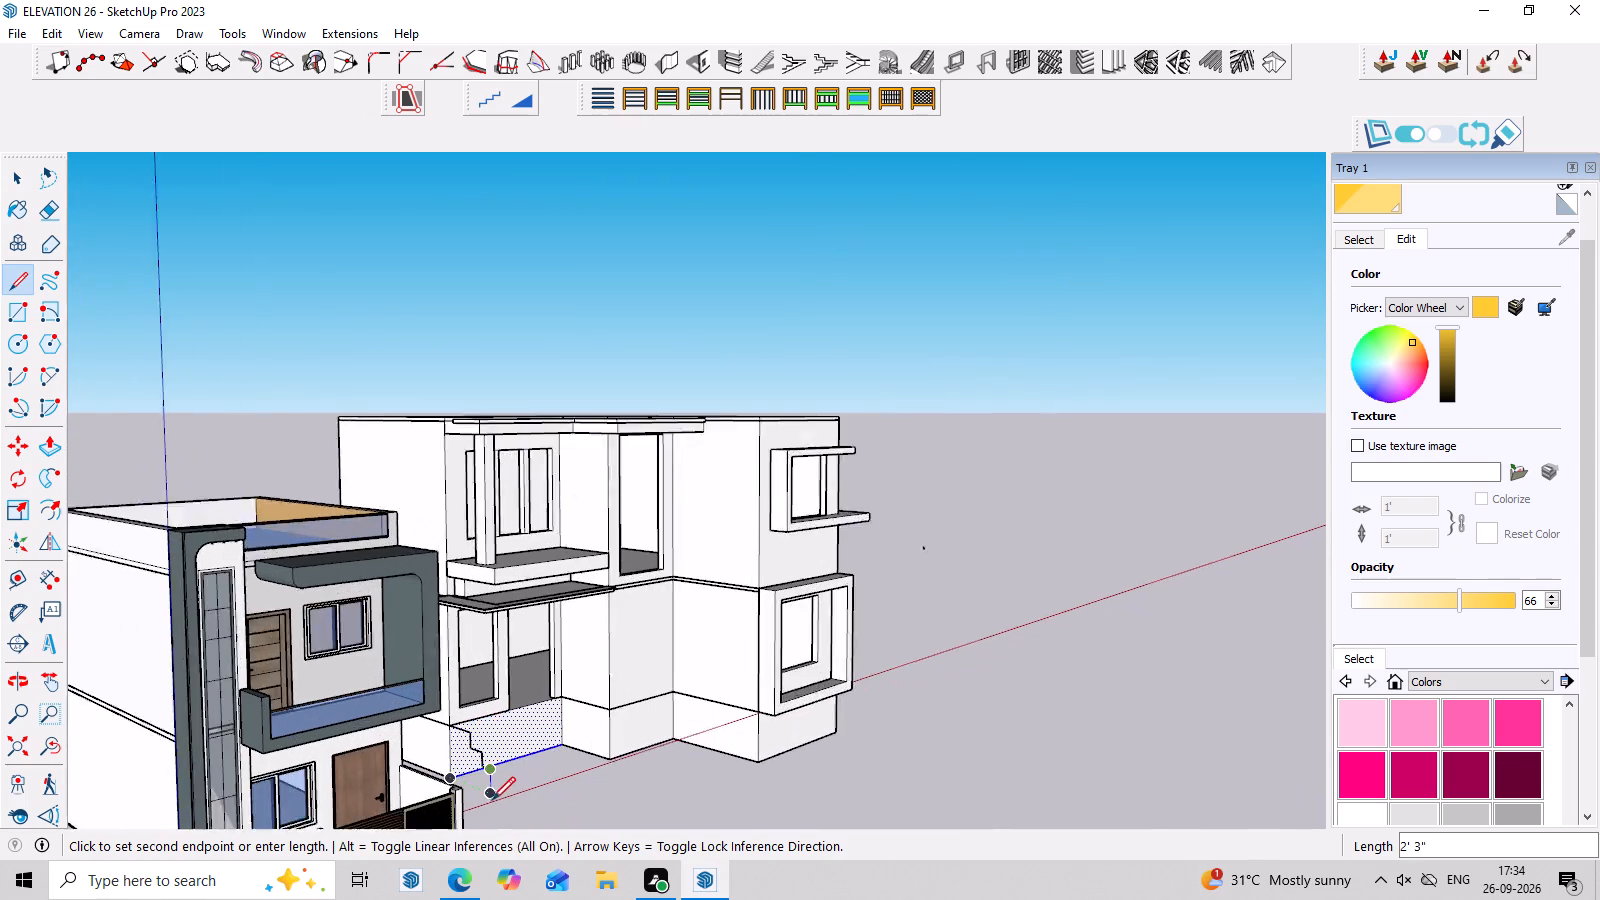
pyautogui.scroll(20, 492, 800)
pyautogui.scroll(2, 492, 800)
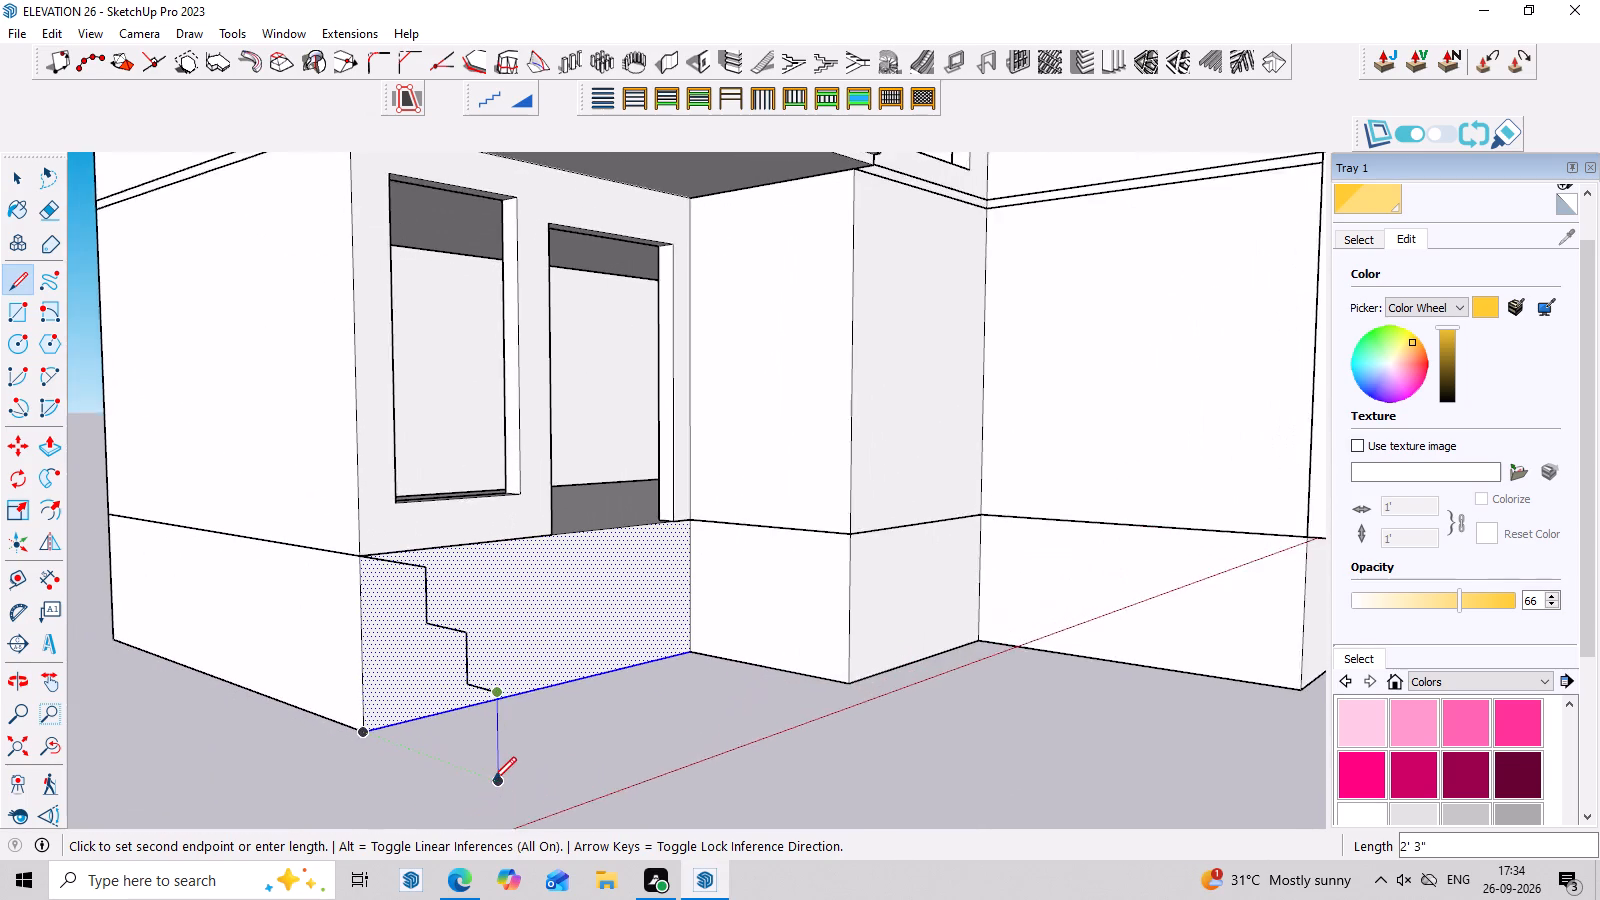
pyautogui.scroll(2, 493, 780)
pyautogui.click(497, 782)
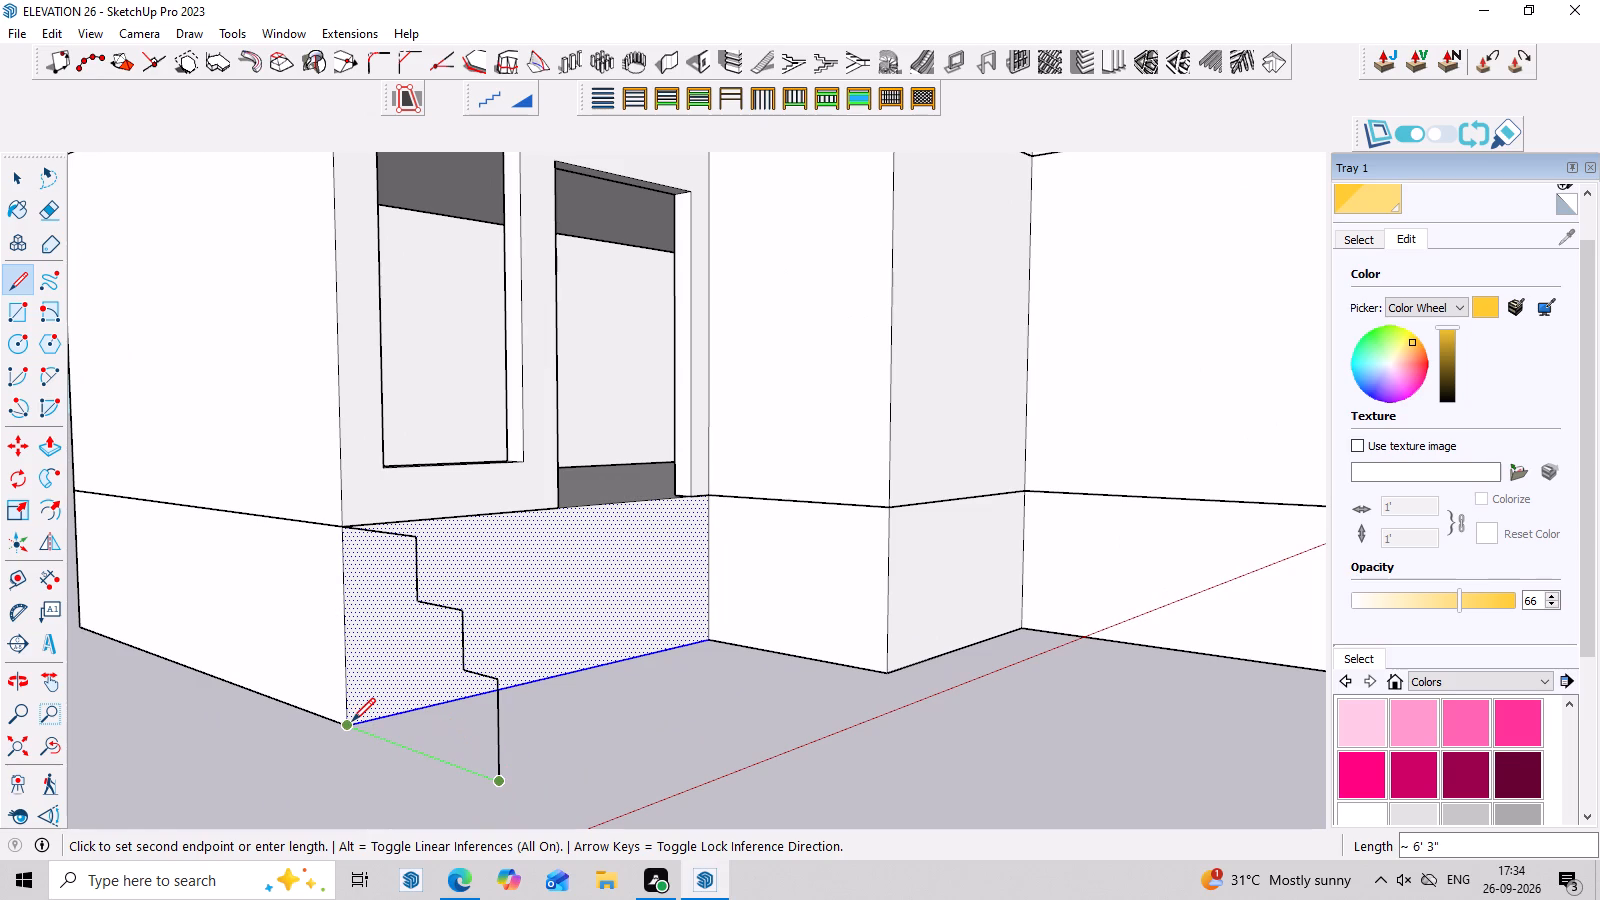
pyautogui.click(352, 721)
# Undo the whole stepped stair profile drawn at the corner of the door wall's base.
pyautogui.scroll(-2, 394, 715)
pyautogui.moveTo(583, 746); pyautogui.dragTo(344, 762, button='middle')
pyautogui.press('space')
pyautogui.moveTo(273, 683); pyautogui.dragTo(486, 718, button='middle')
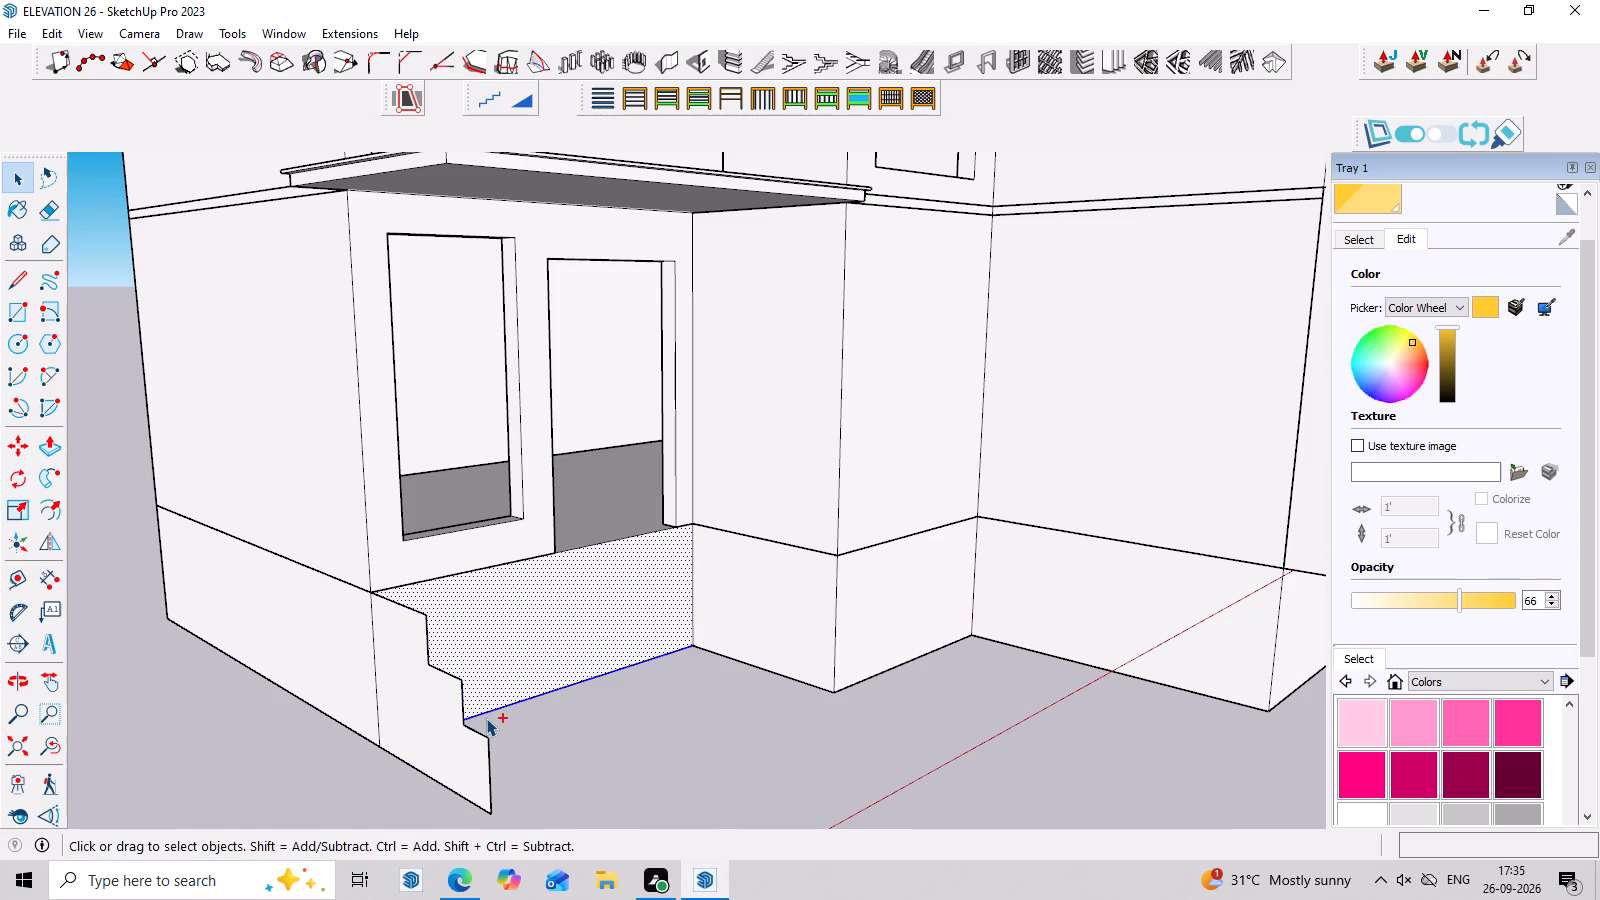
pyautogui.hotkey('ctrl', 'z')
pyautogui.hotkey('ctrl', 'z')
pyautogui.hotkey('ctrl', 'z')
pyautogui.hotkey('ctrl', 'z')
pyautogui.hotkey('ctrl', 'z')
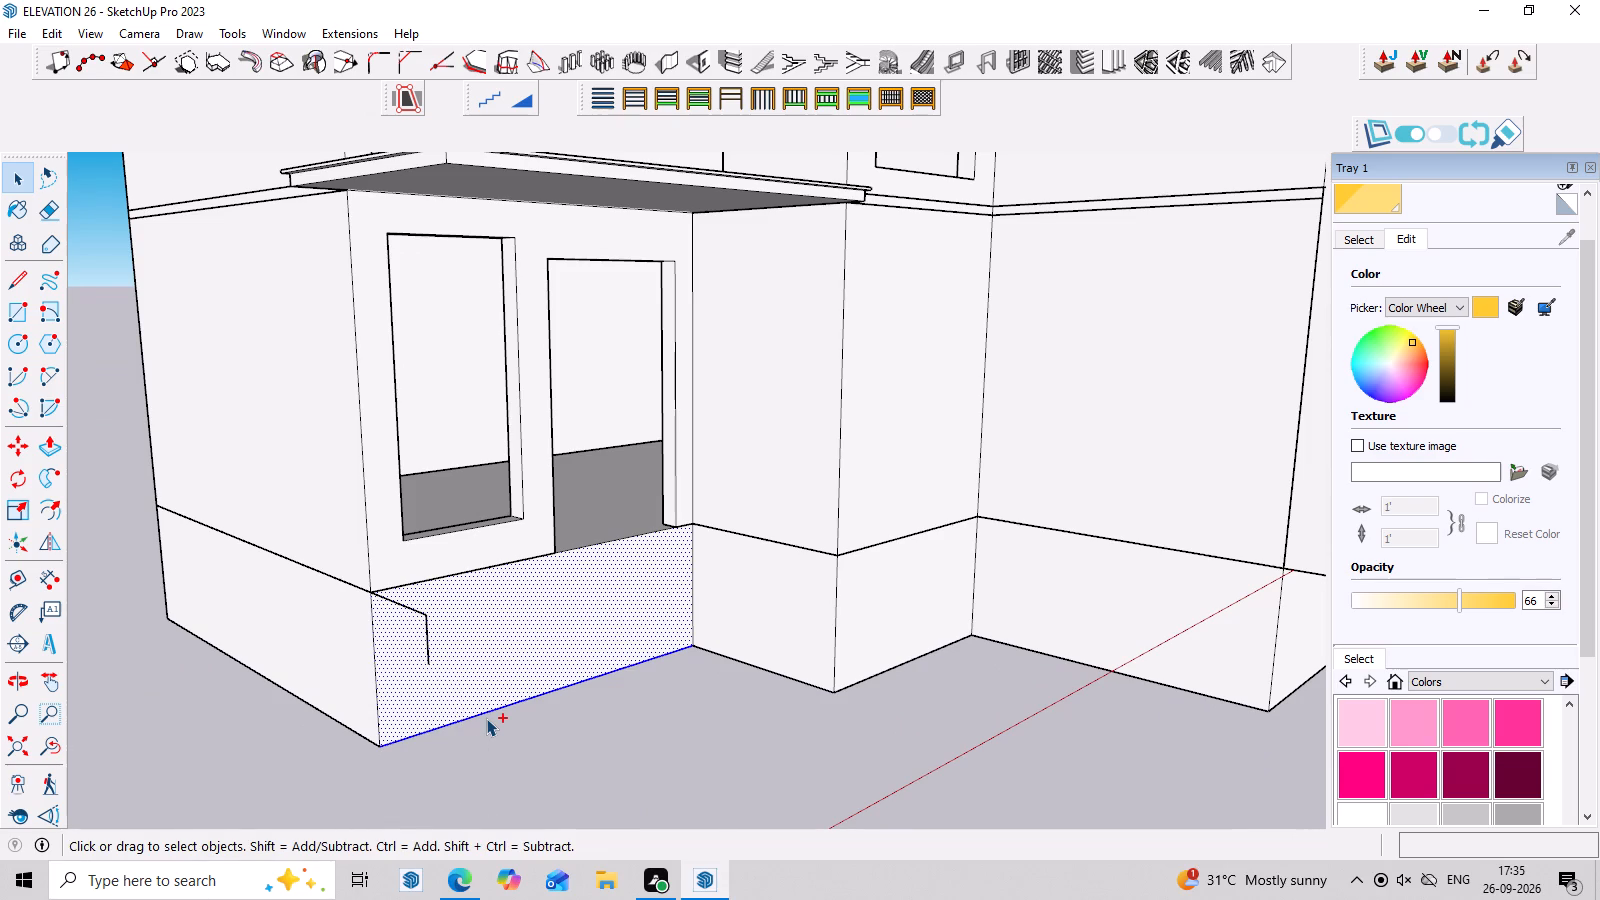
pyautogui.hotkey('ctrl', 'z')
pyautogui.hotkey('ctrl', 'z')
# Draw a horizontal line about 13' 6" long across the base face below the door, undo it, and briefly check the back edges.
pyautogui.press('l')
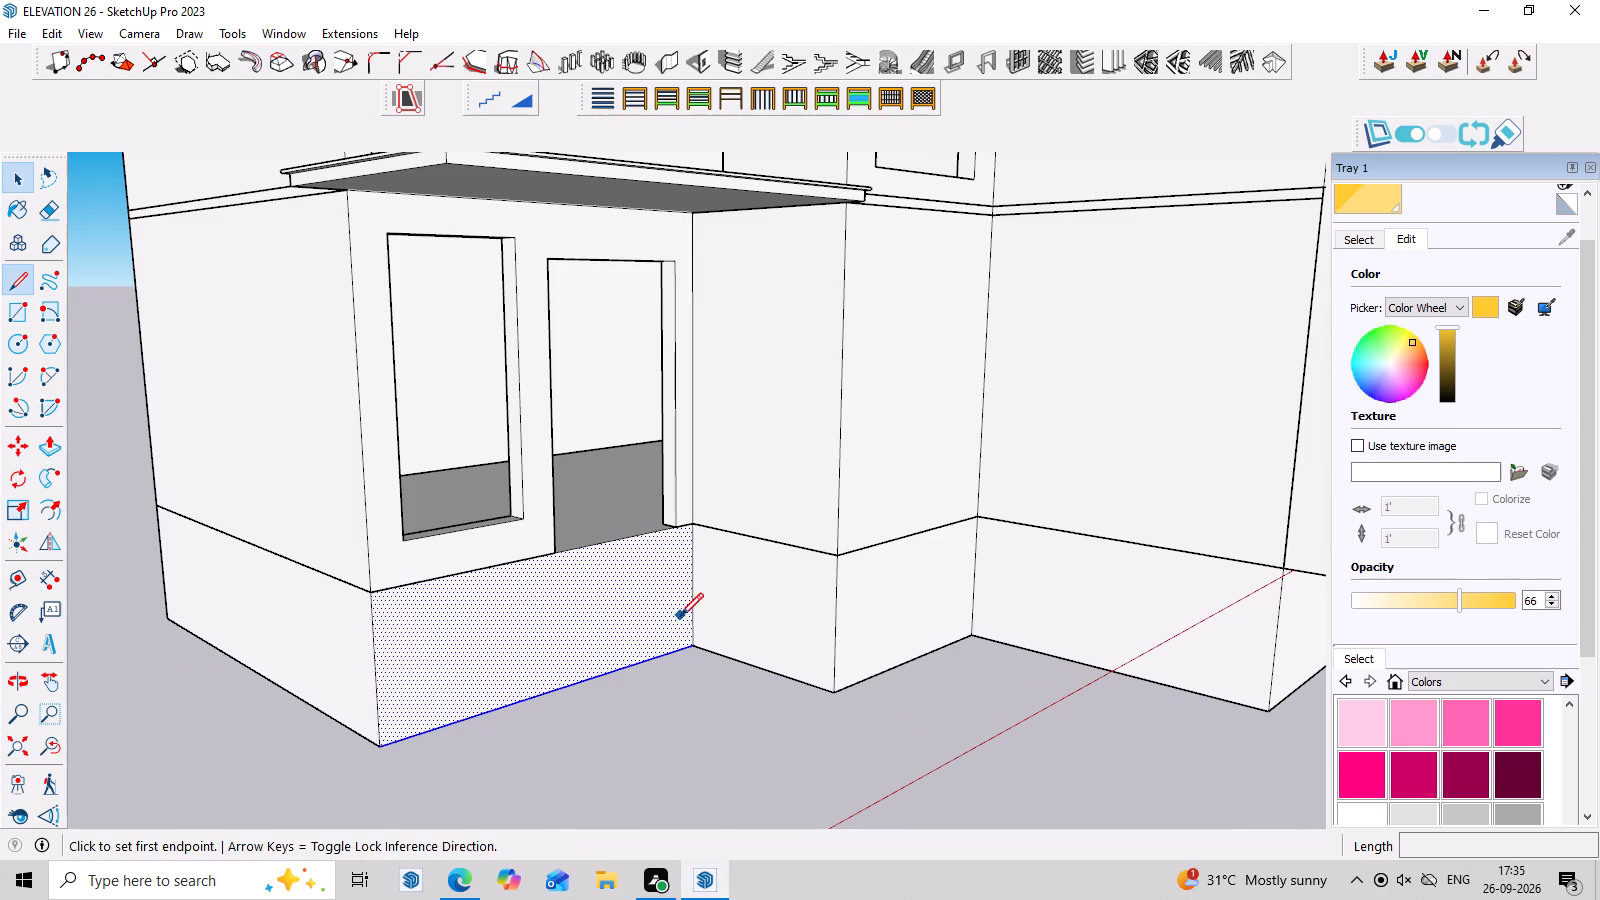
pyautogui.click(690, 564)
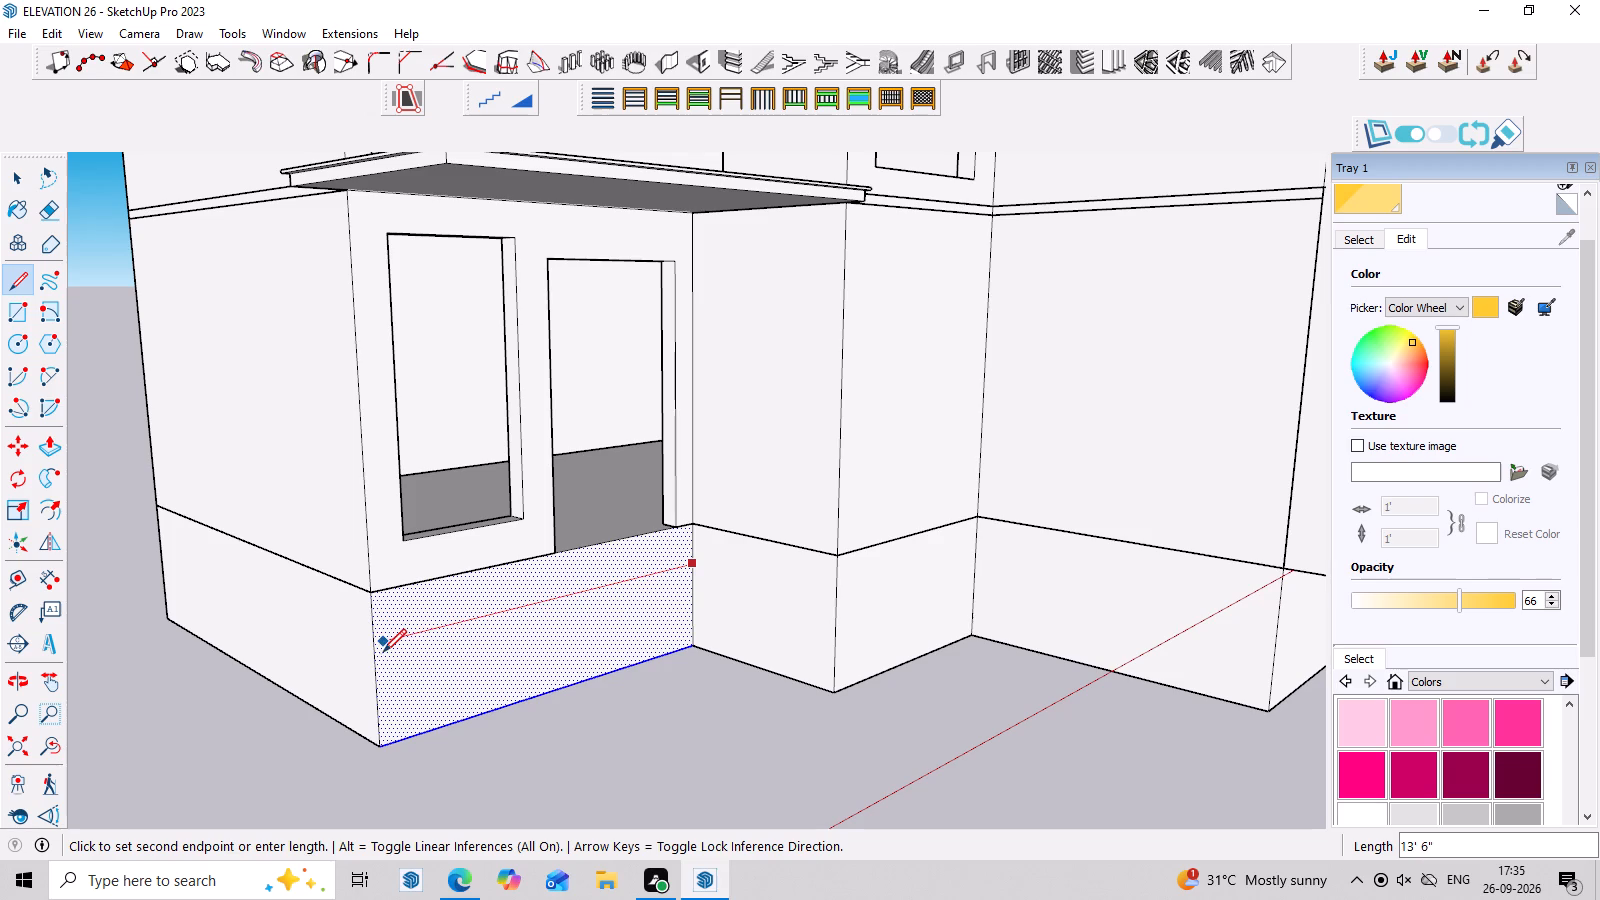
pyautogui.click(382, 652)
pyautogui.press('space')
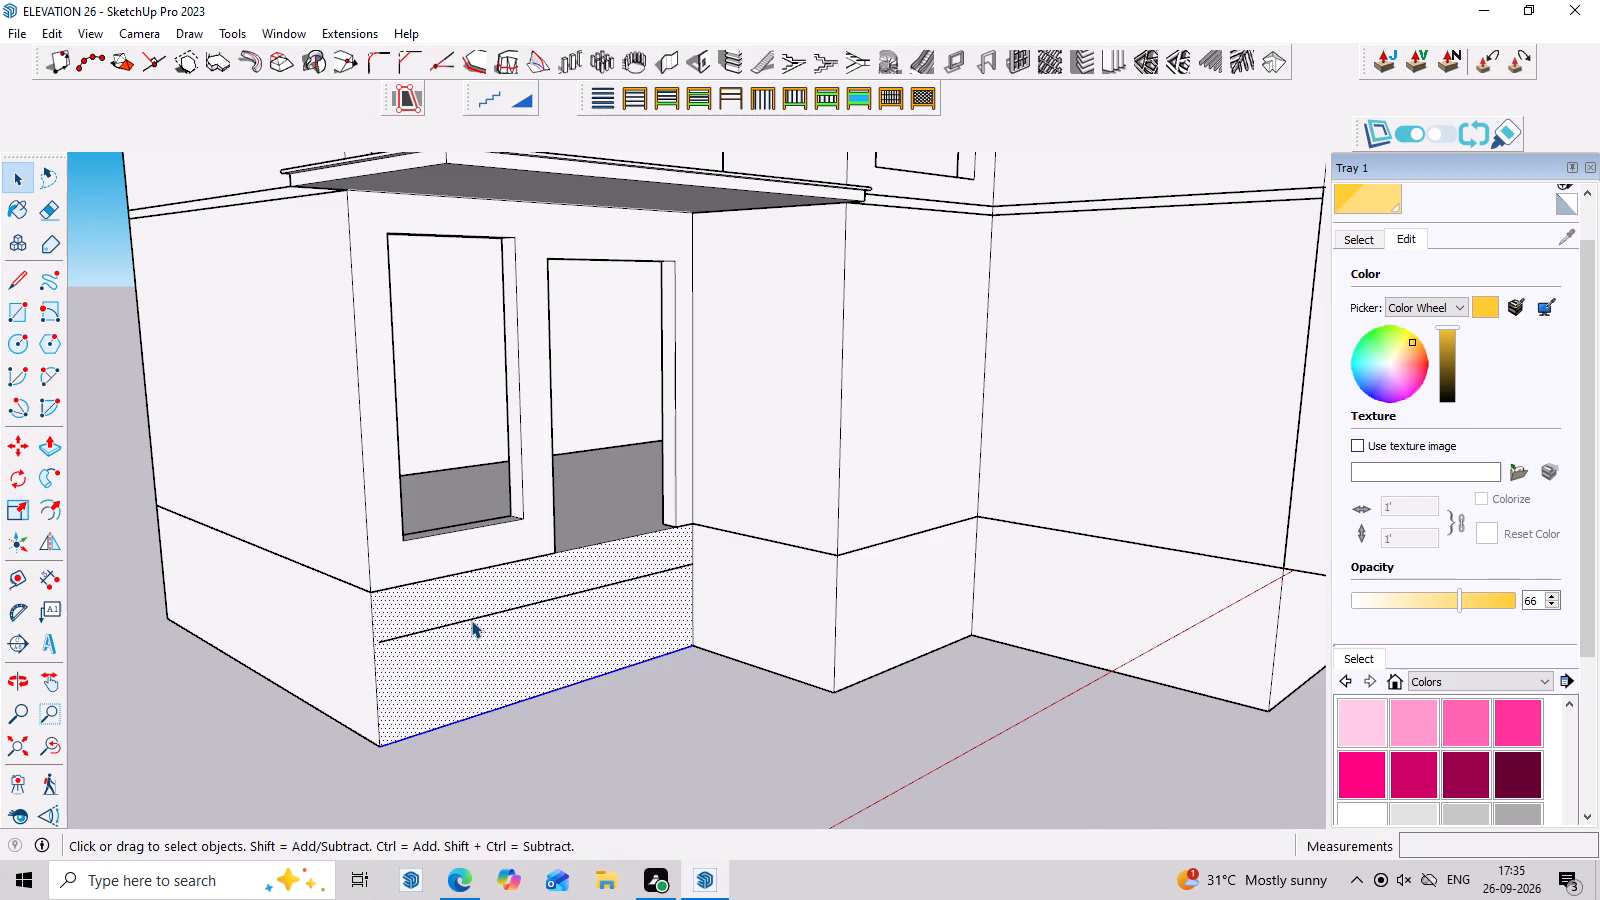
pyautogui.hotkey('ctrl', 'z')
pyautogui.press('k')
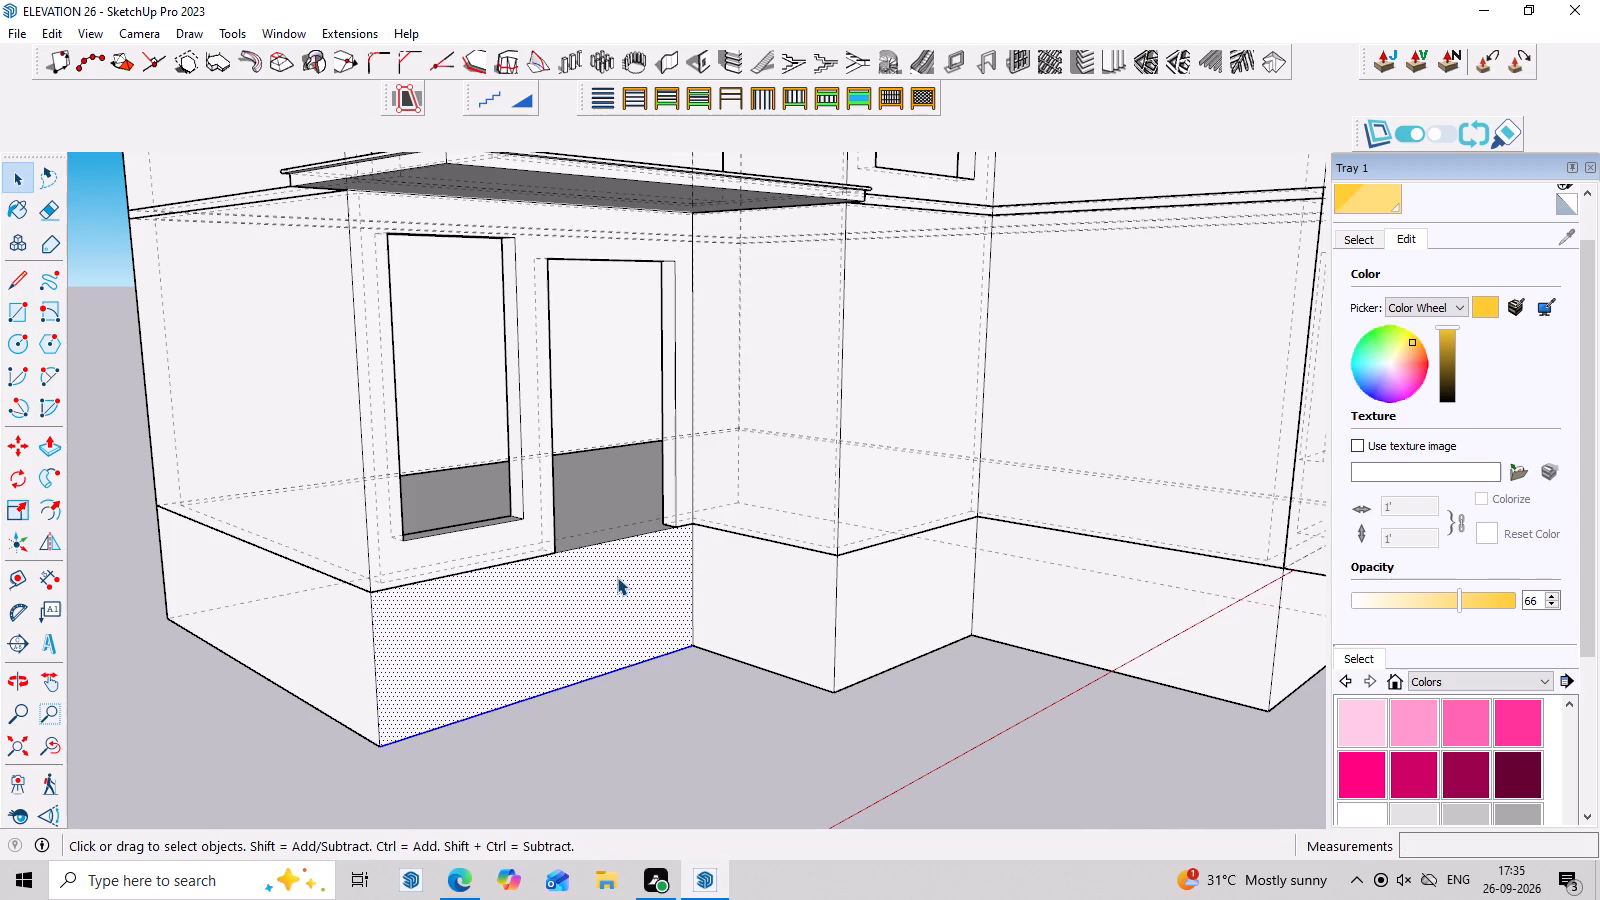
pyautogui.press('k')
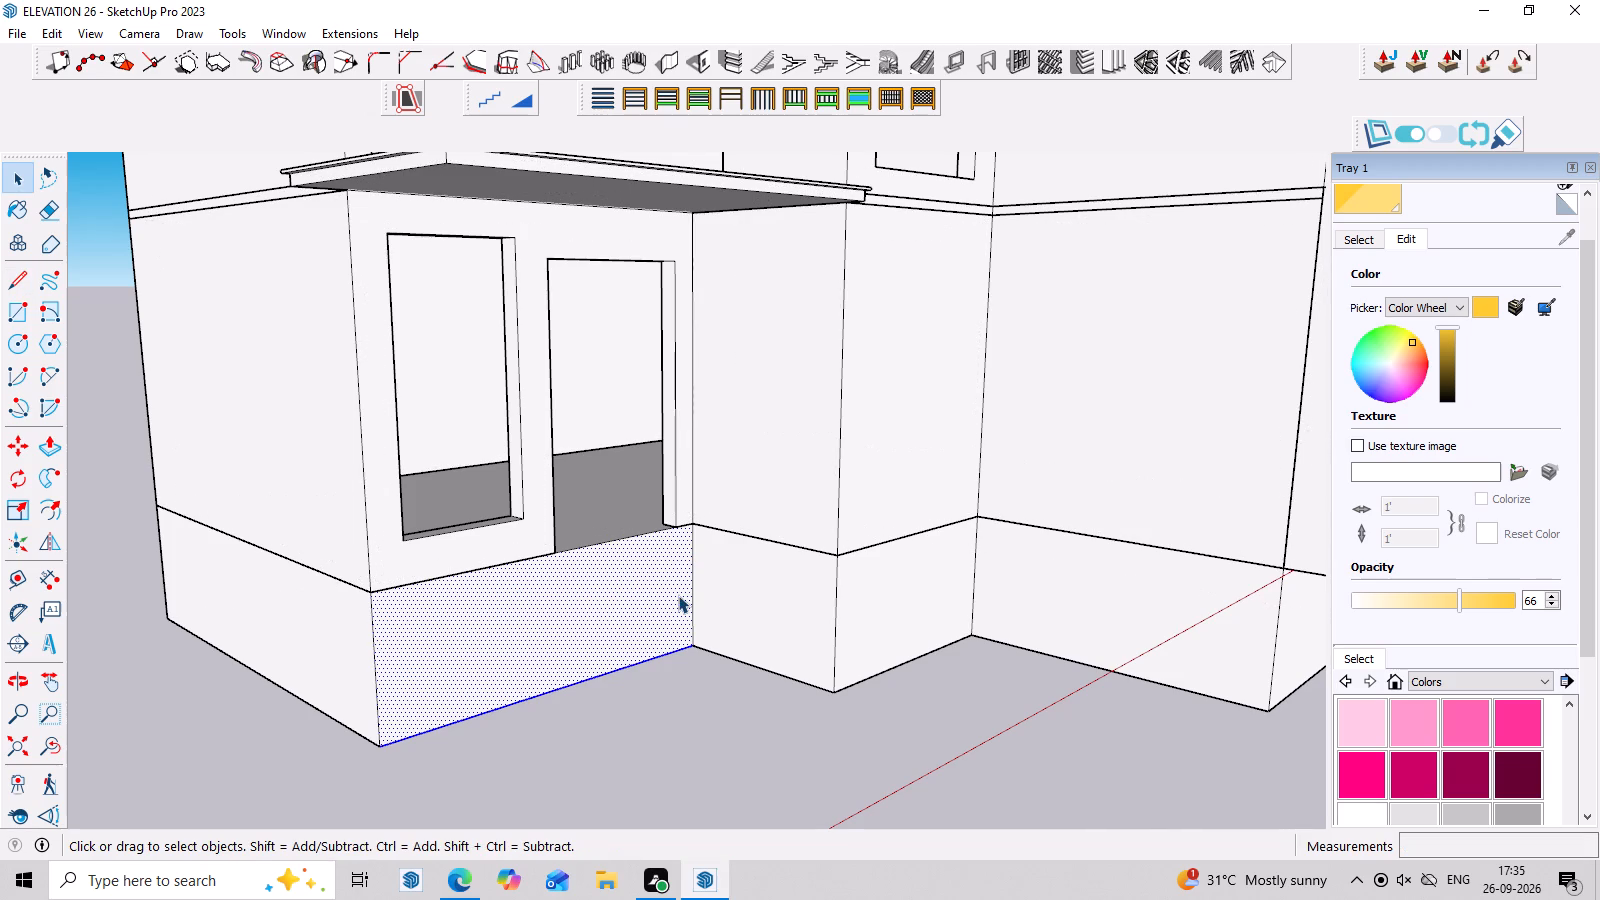
# Draw a horizontal line about 13' 7" long across the base face below the door to split off an upper strip.
pyautogui.press('l')
pyautogui.click(693, 565)
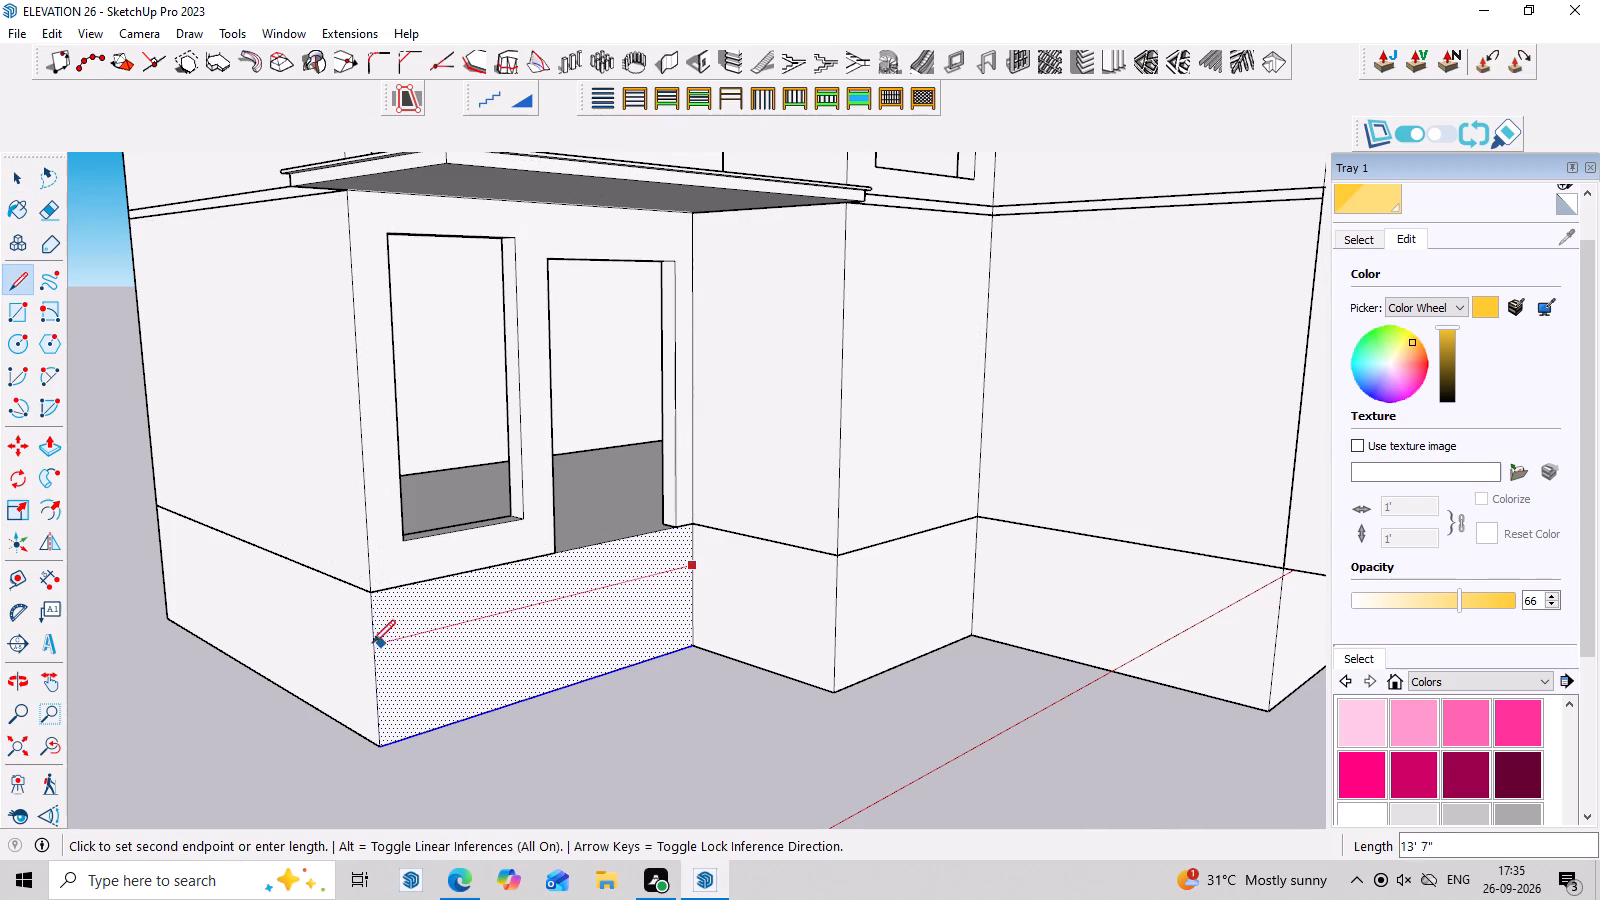
pyautogui.click(369, 646)
pyautogui.press('space')
# Push/Pull the upper strip of the base below the door outward 7' 3", flush with the corner of the adjoining wall.
pyautogui.click(509, 592)
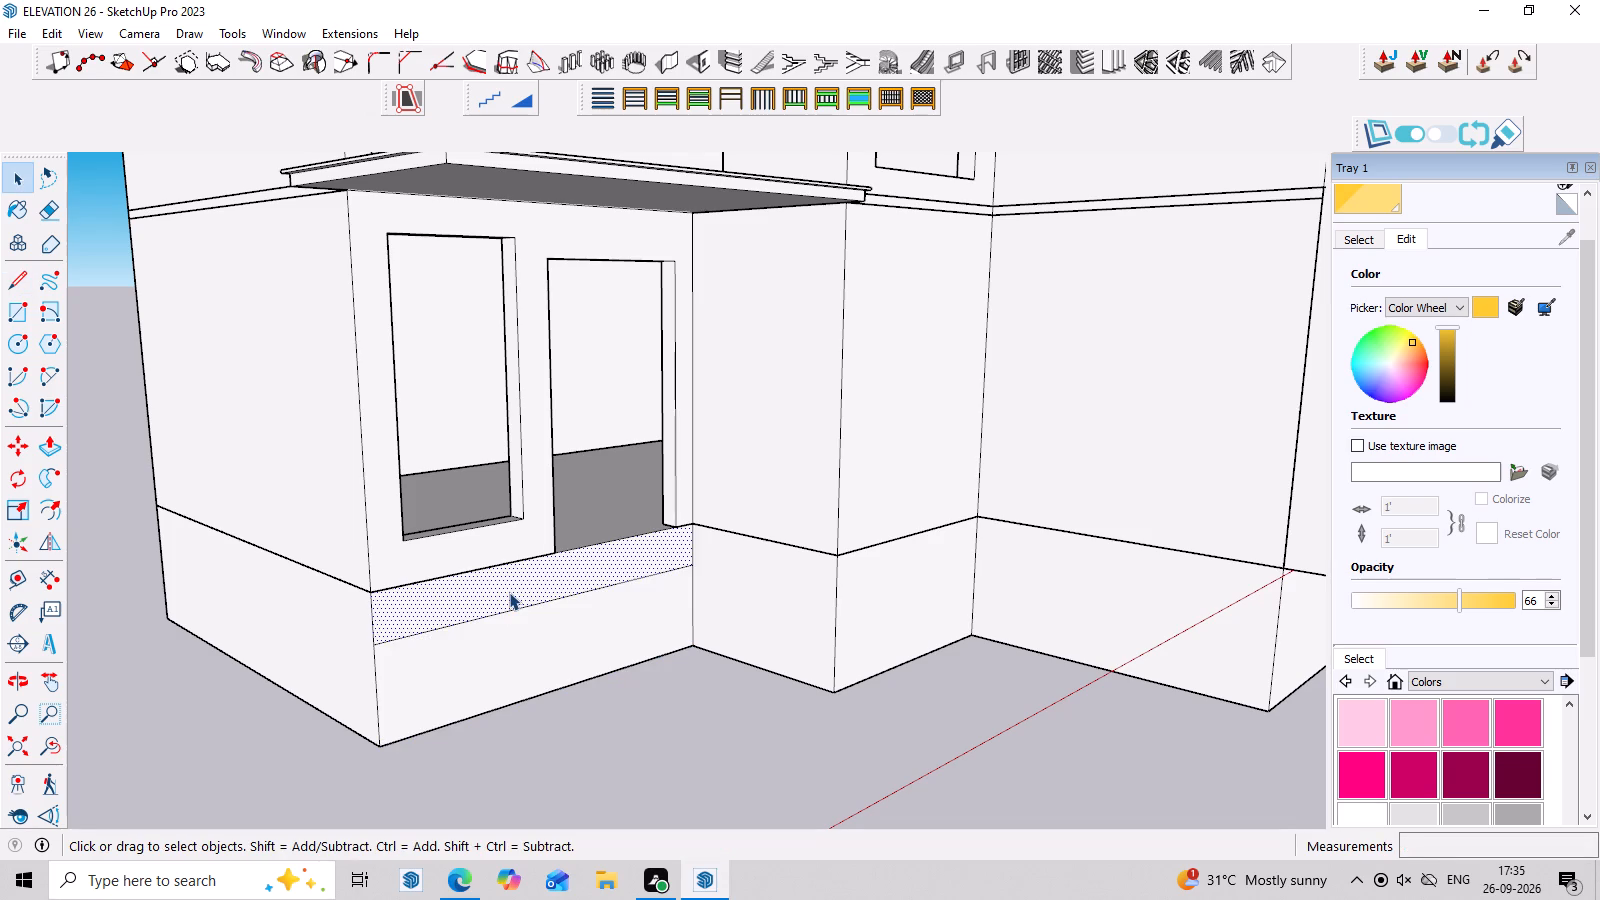
pyautogui.press('p')
pyautogui.click(509, 592)
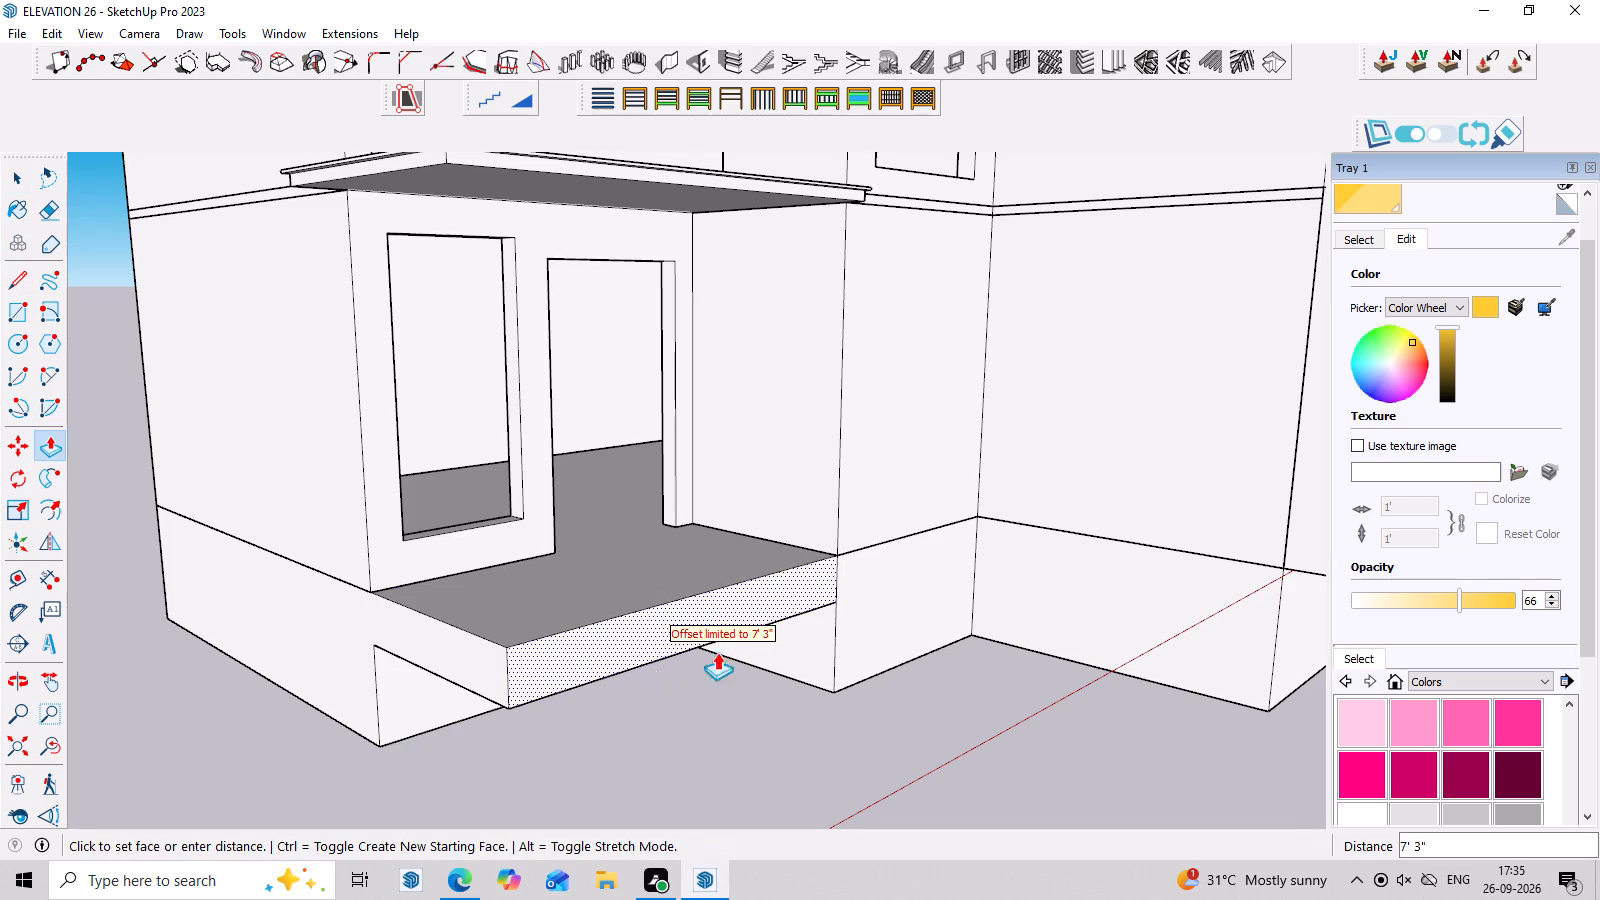
pyautogui.click(837, 599)
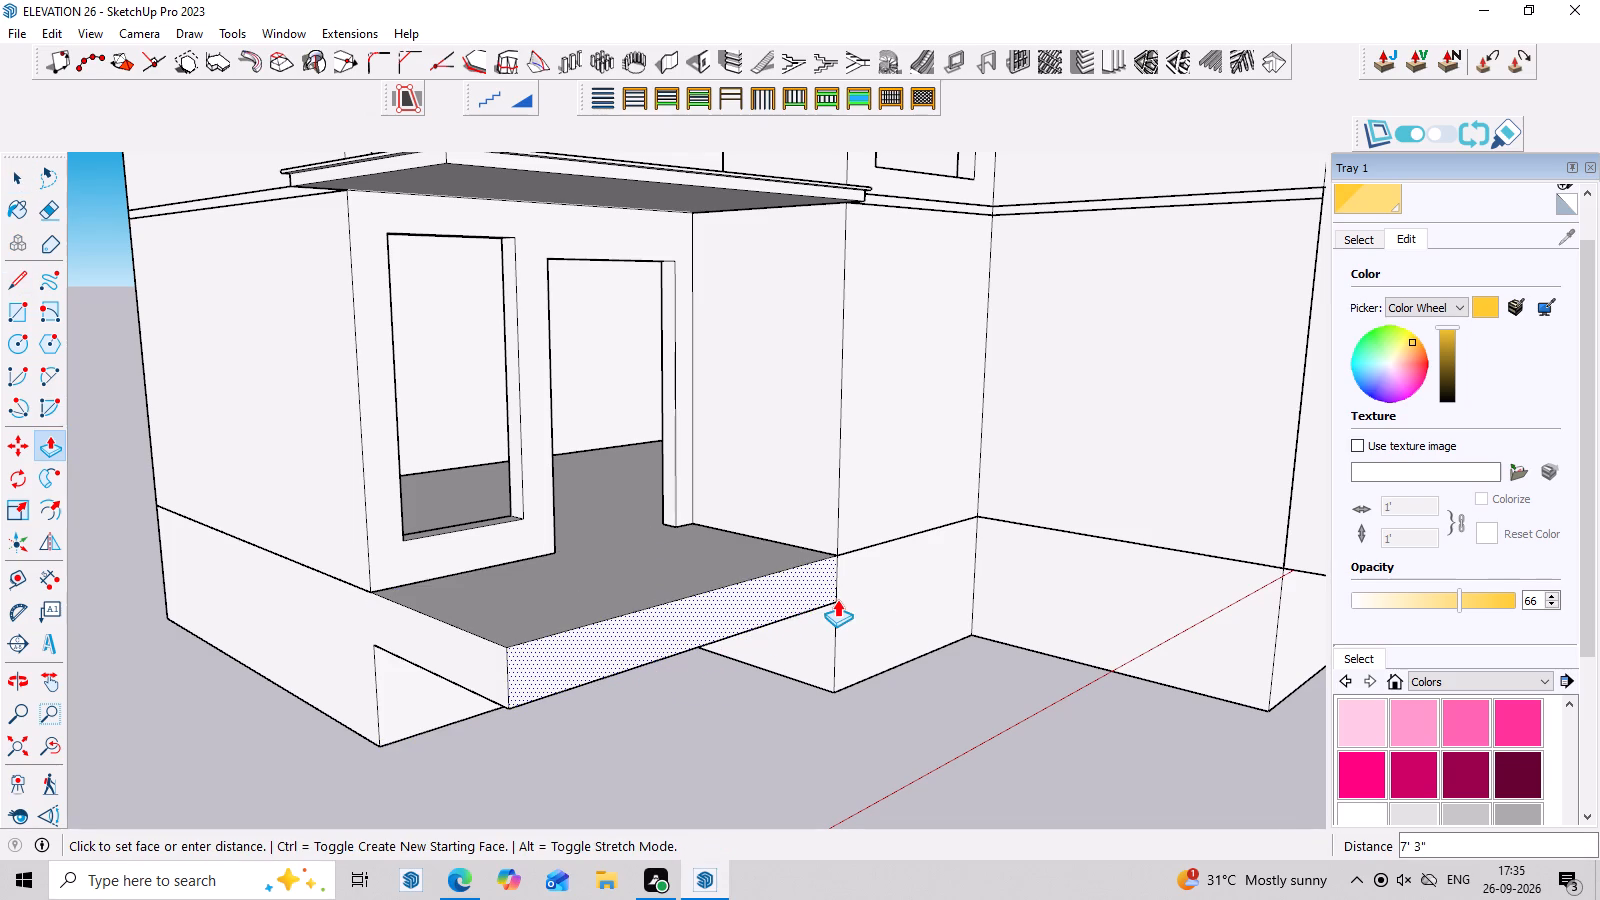
# Undo the platform extrusion and remove the dividing line on the base face below the door, keeping the base itself.
pyautogui.moveTo(488, 713); pyautogui.dragTo(486, 668, button='middle')
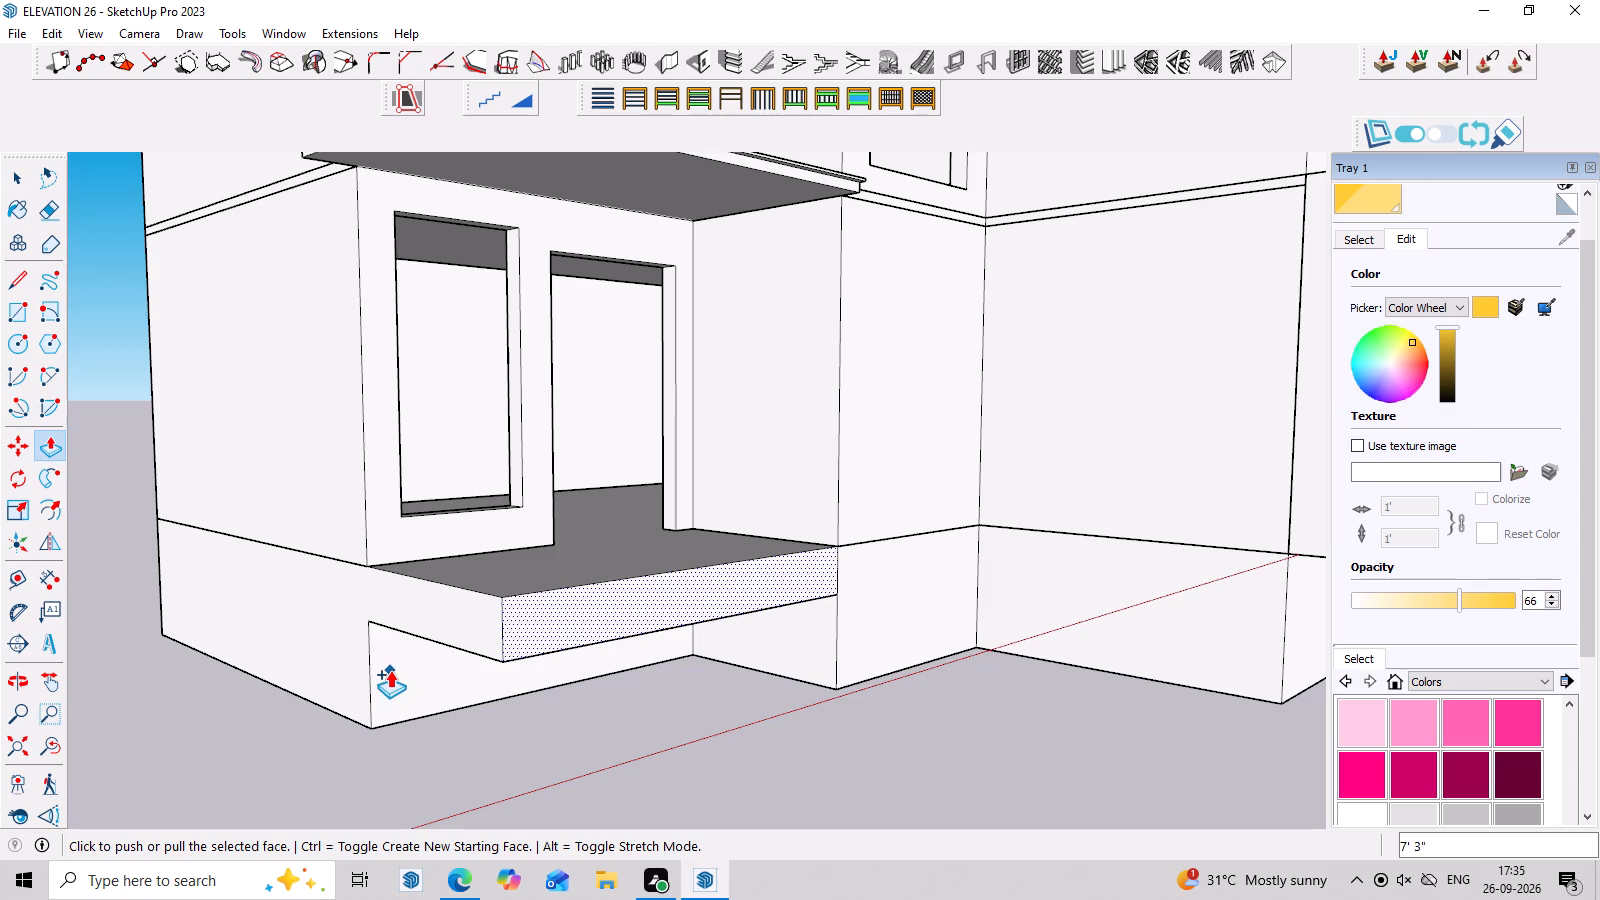
pyautogui.hotkey('ctrl', 'z')
pyautogui.press('space')
pyautogui.click(408, 614)
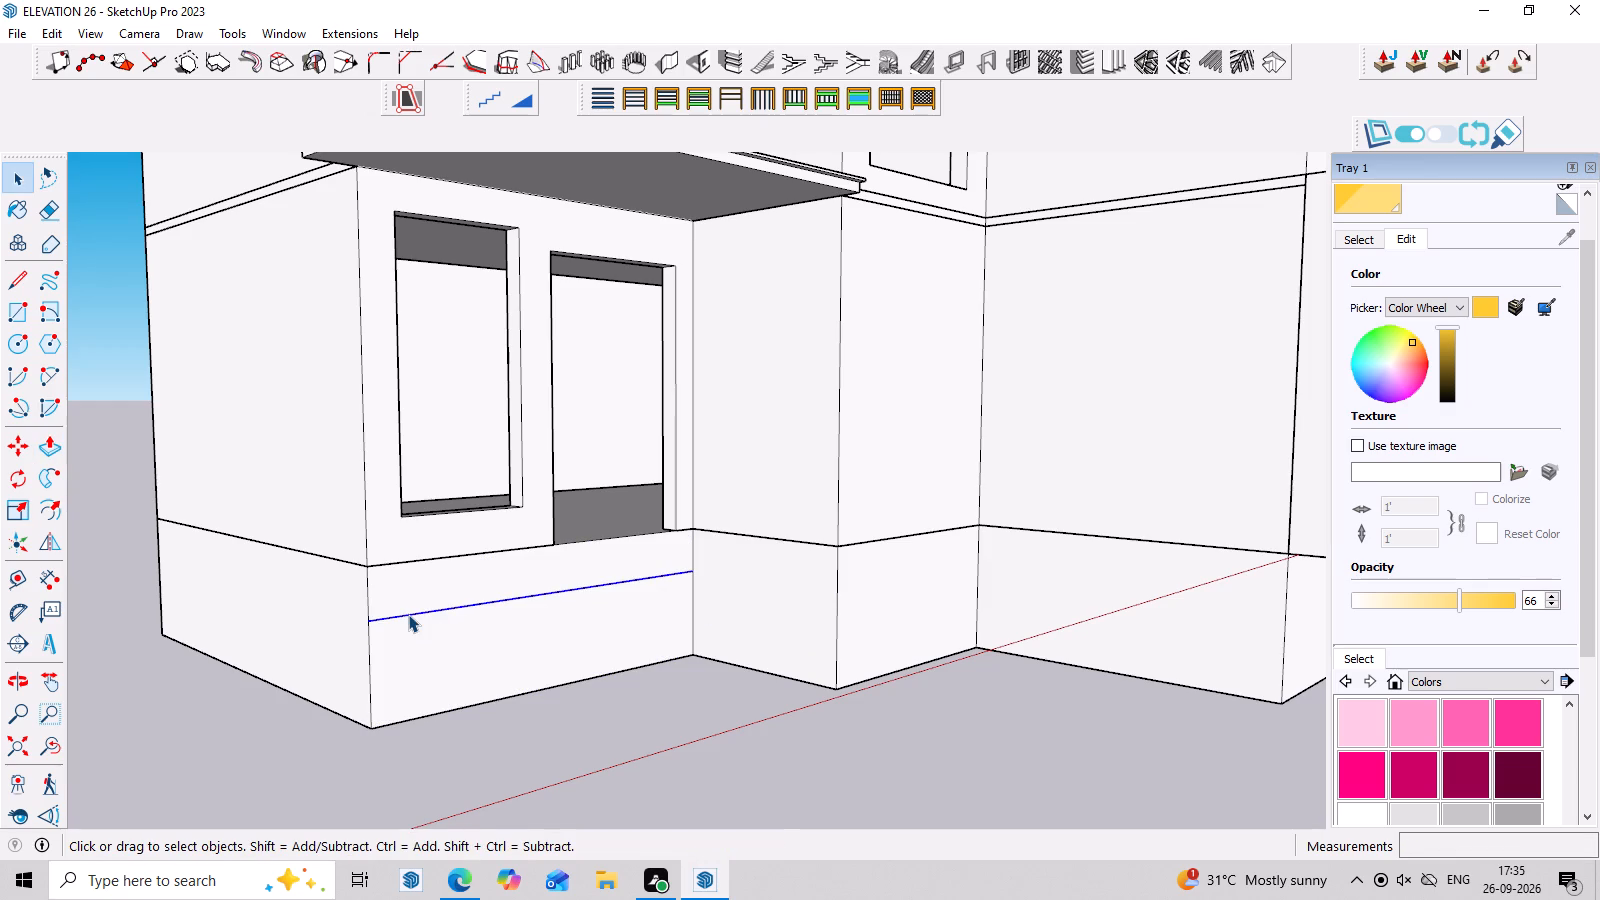
pyautogui.press('Delete')
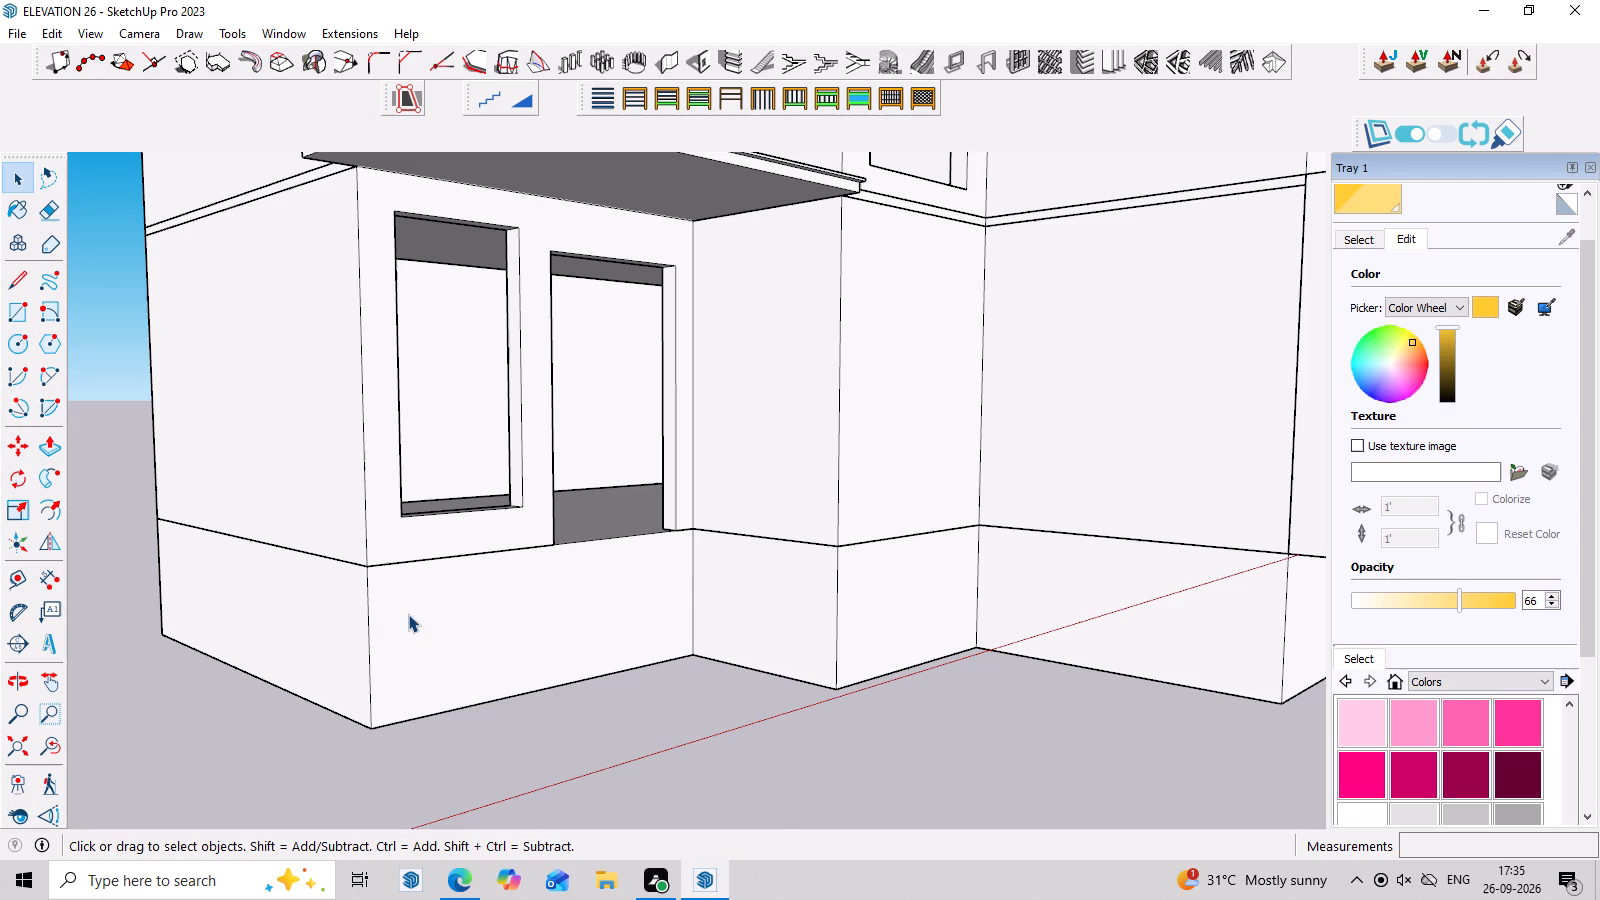
pyautogui.hotkey('ctrl', 'z')
pyautogui.hotkey('ctrl', 'z')
pyautogui.hotkey('ctrl', 'z')
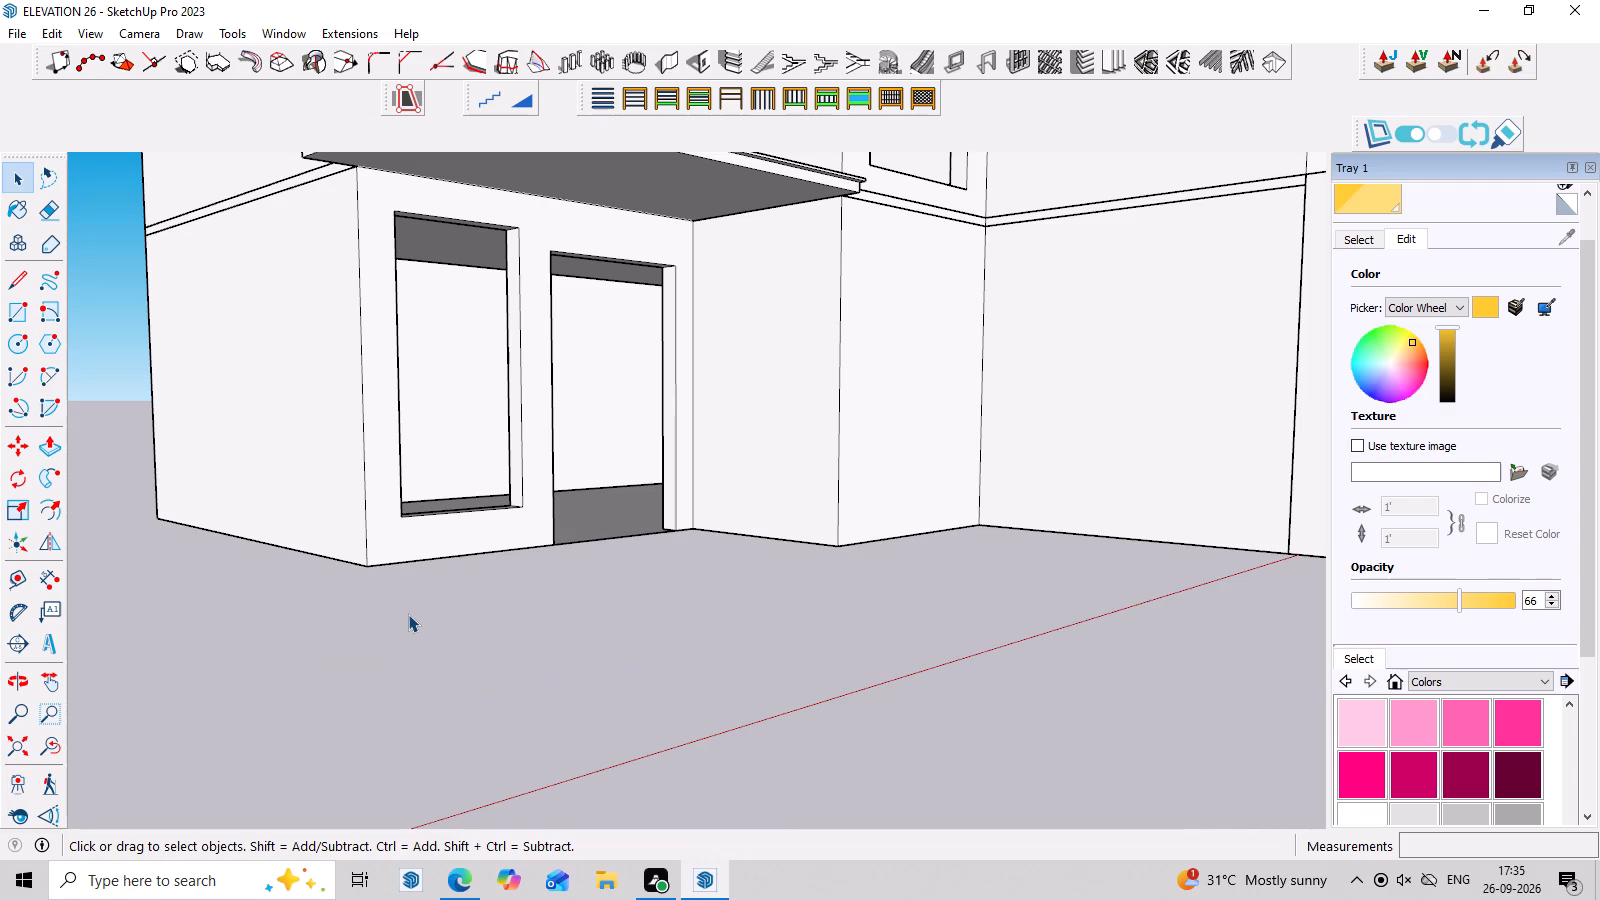
pyautogui.hotkey('ctrl', 'y')
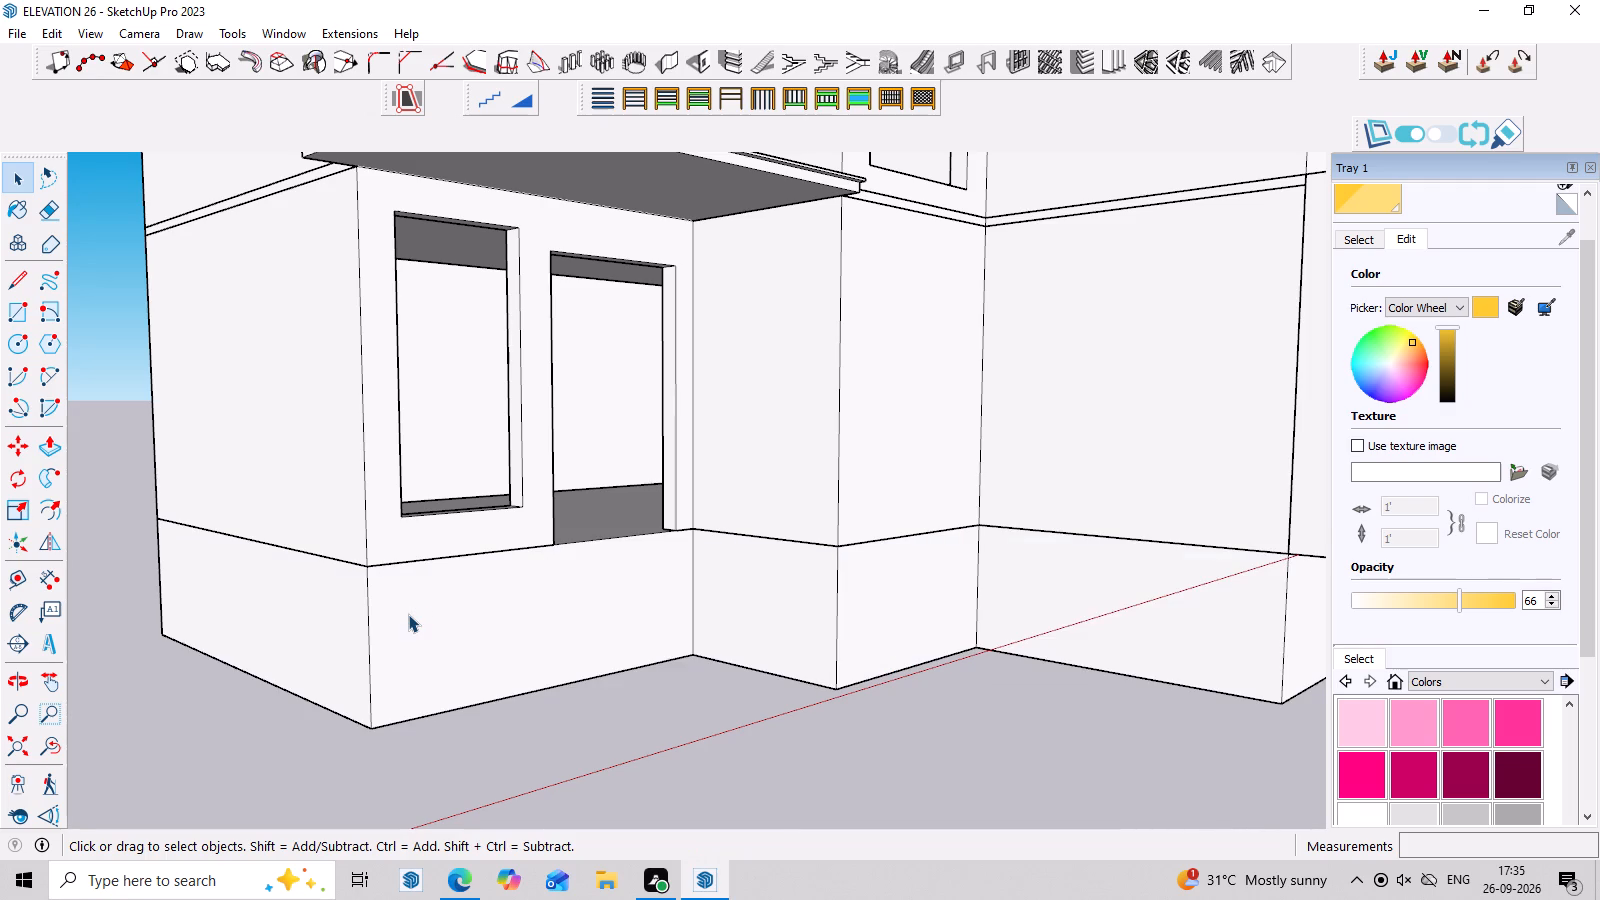
# Draw a closed three-step stair profile from the outer corner of the door wall's base, with a bottom edge about 9' 1" long.
pyautogui.press('l')
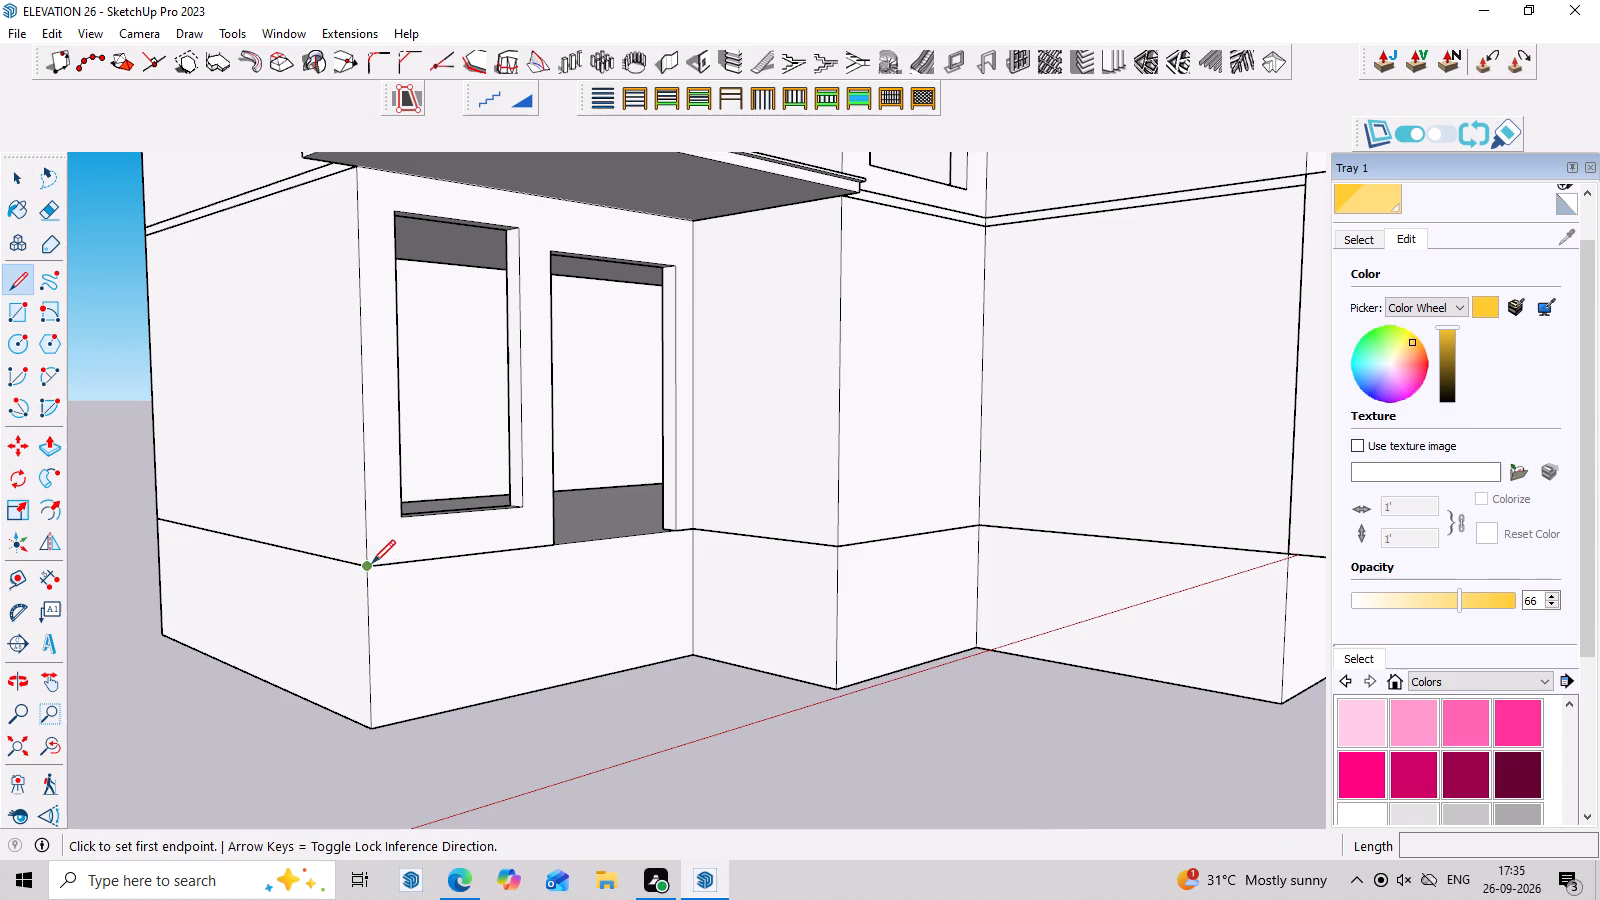
pyautogui.click(365, 563)
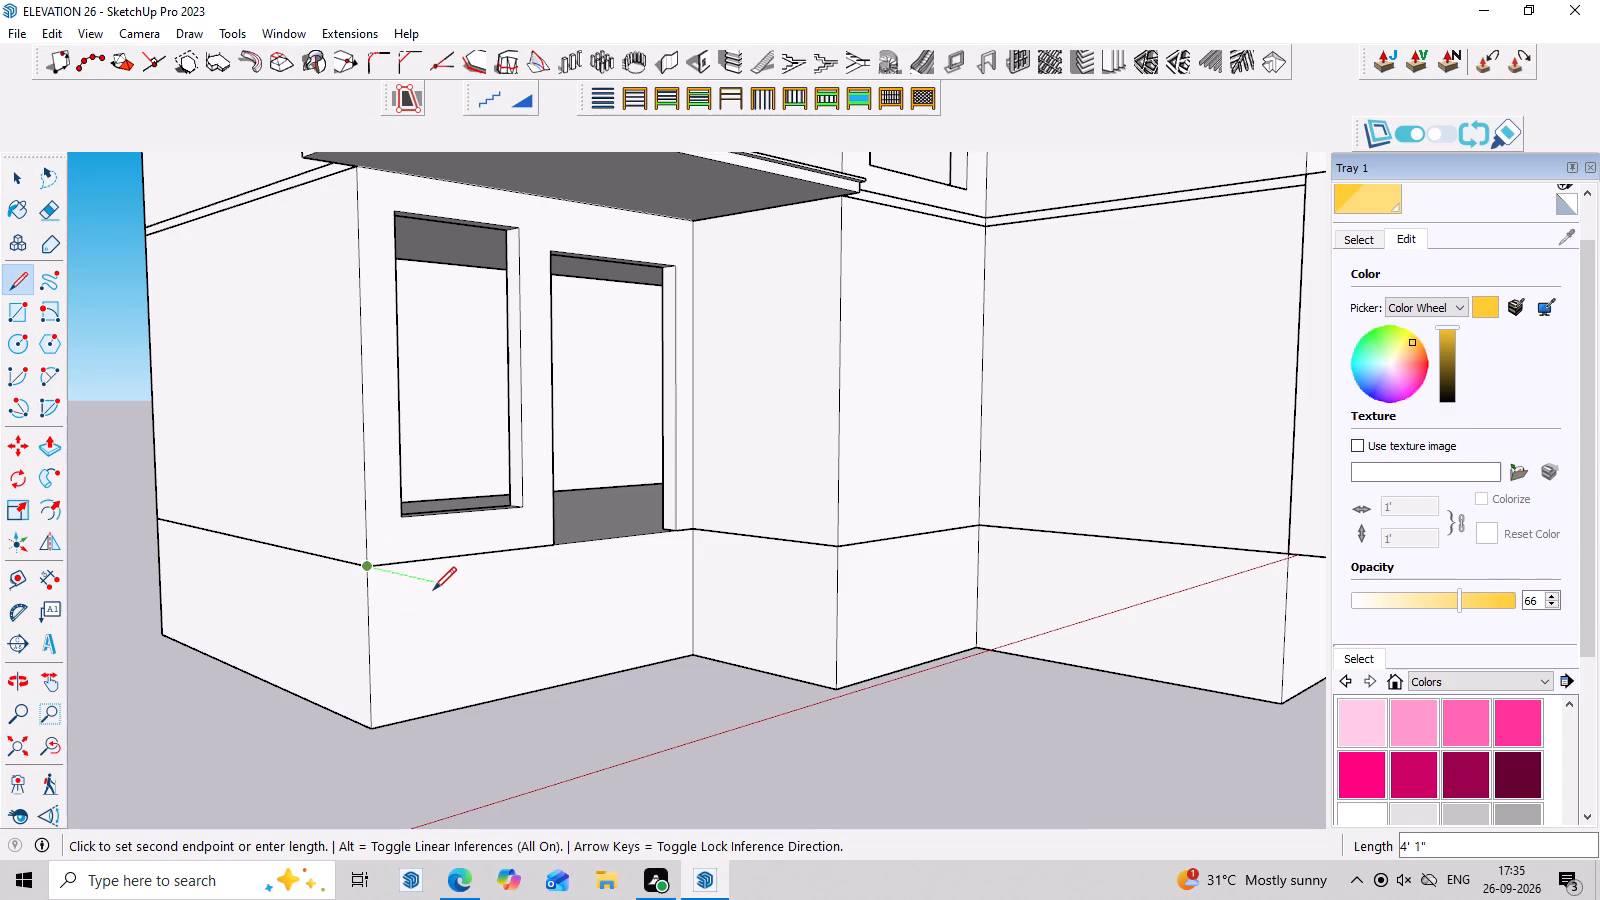
pyautogui.click(450, 595)
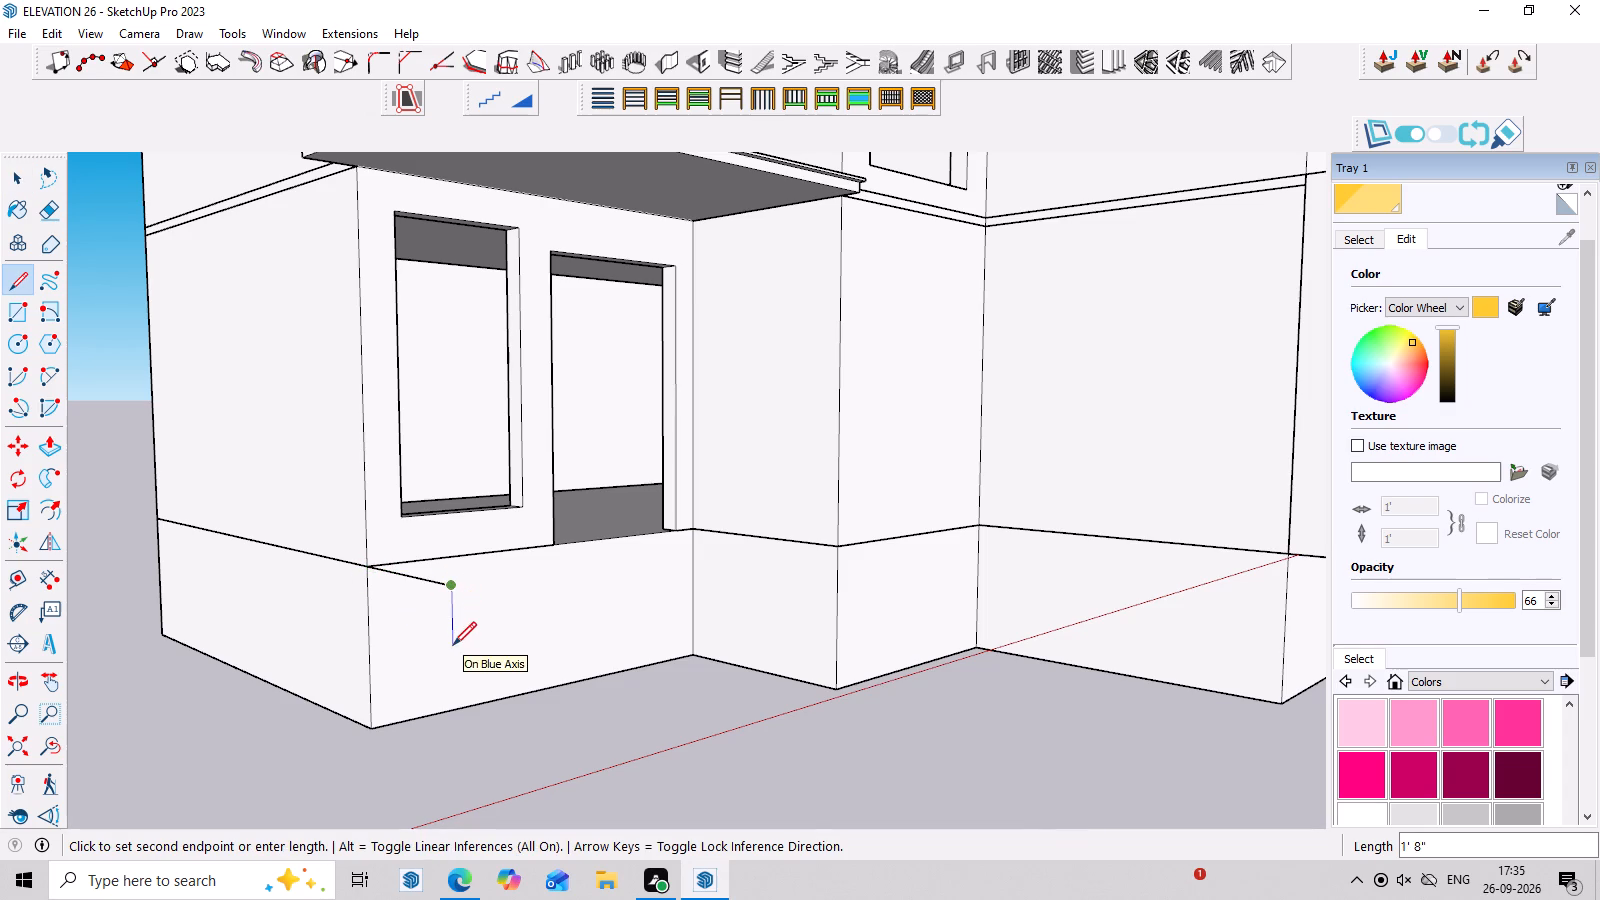
pyautogui.click(453, 651)
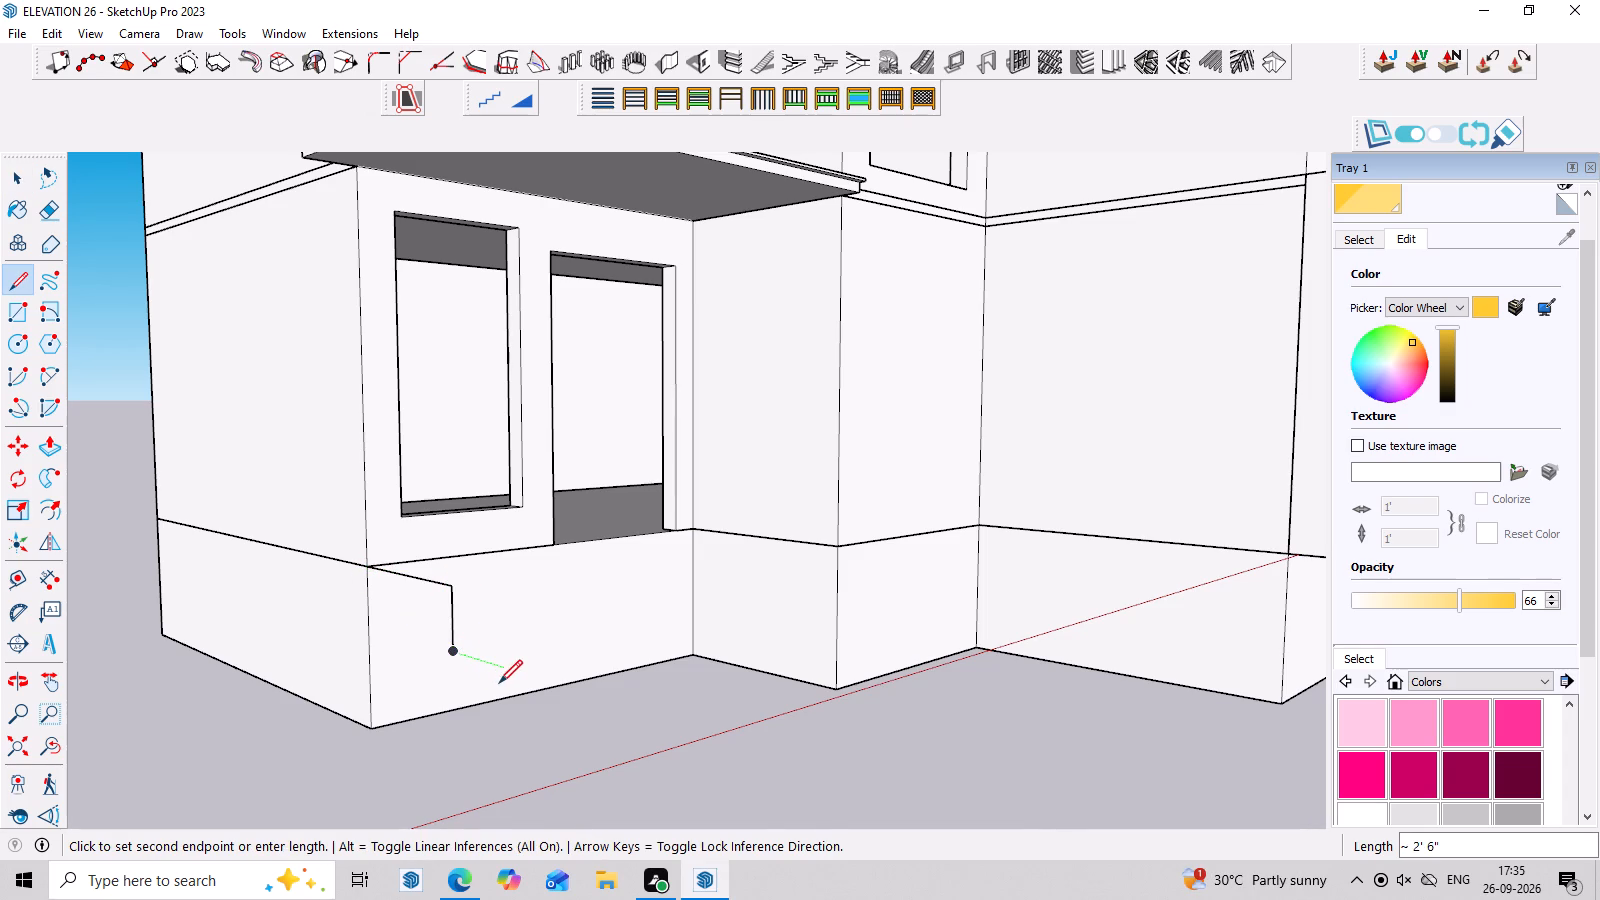
pyautogui.click(499, 683)
pyautogui.click(497, 723)
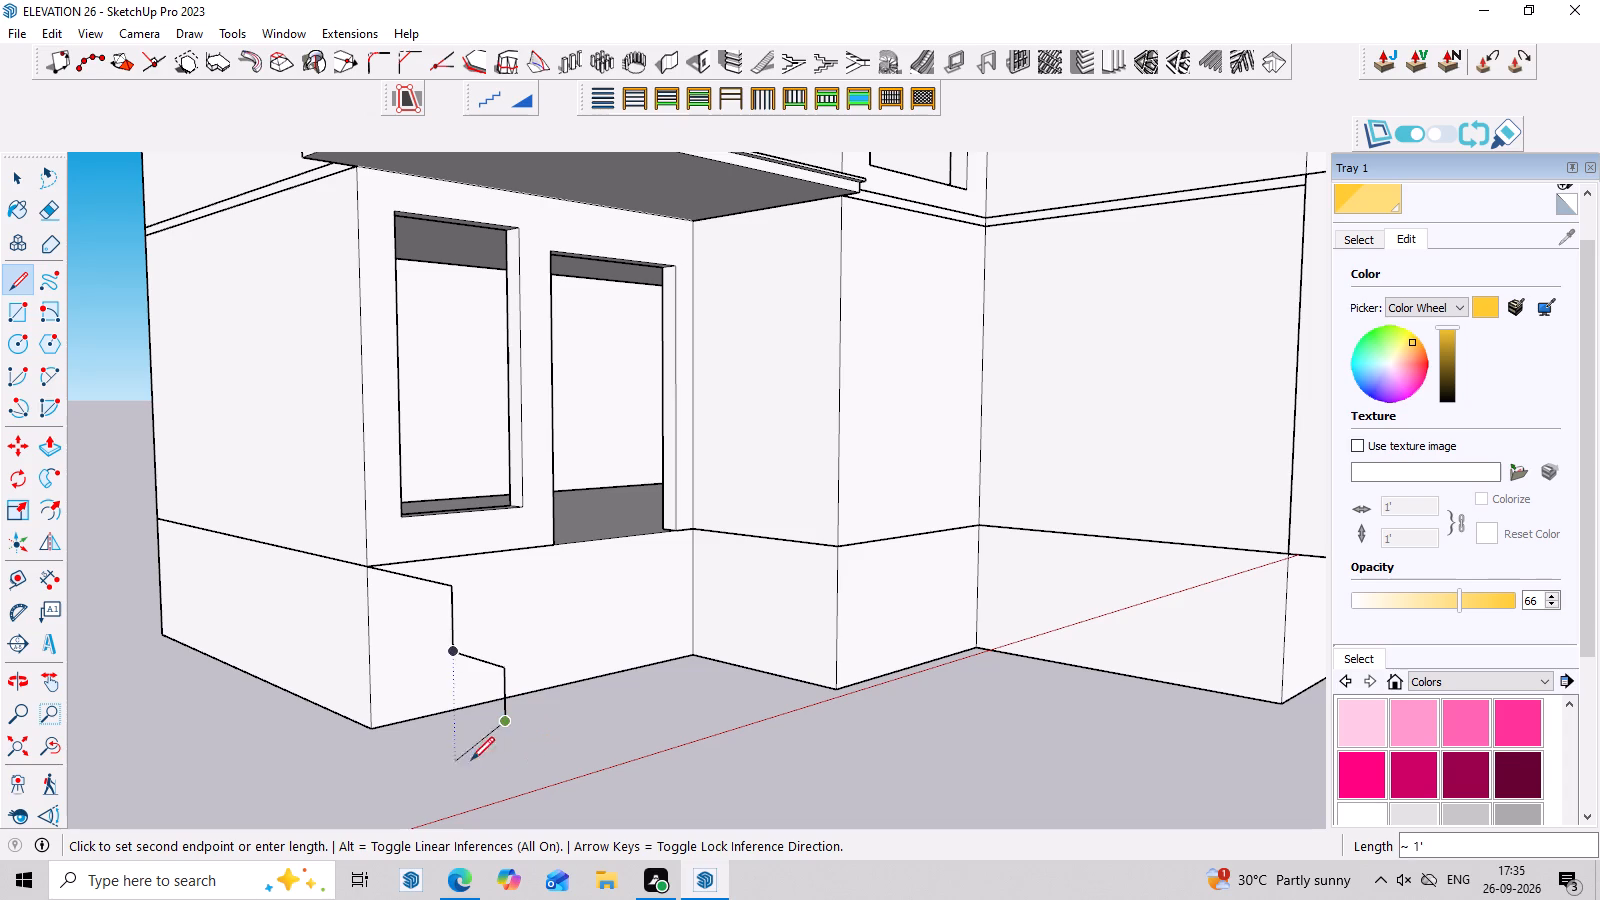
pyautogui.click(542, 744)
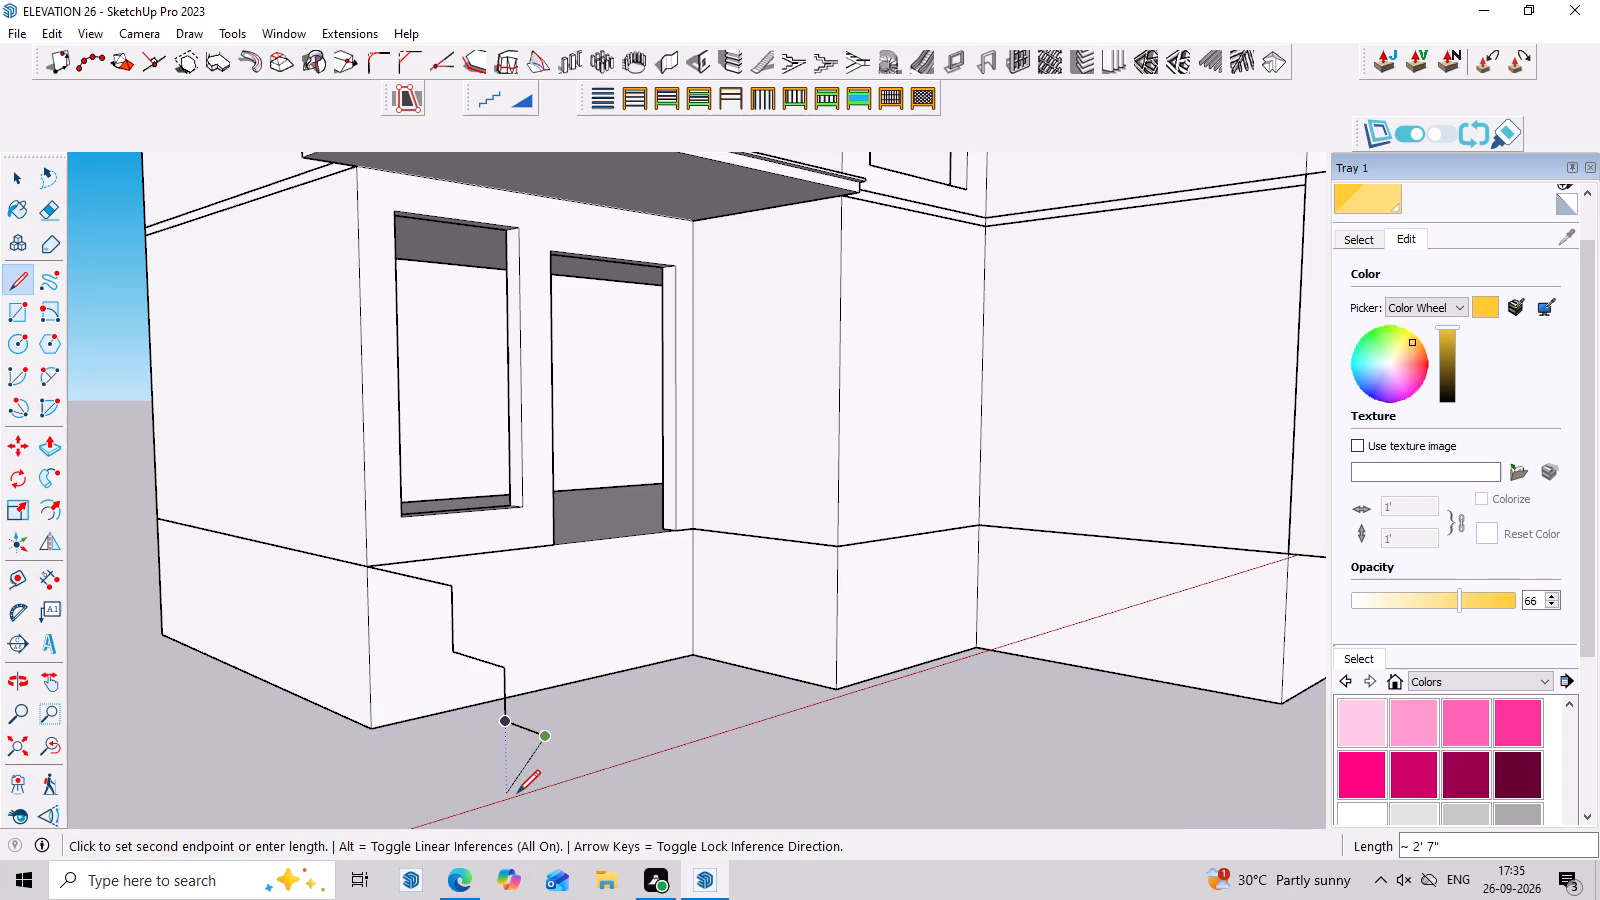
pyautogui.moveTo(550, 805); pyautogui.dragTo(608, 702, button='middle')
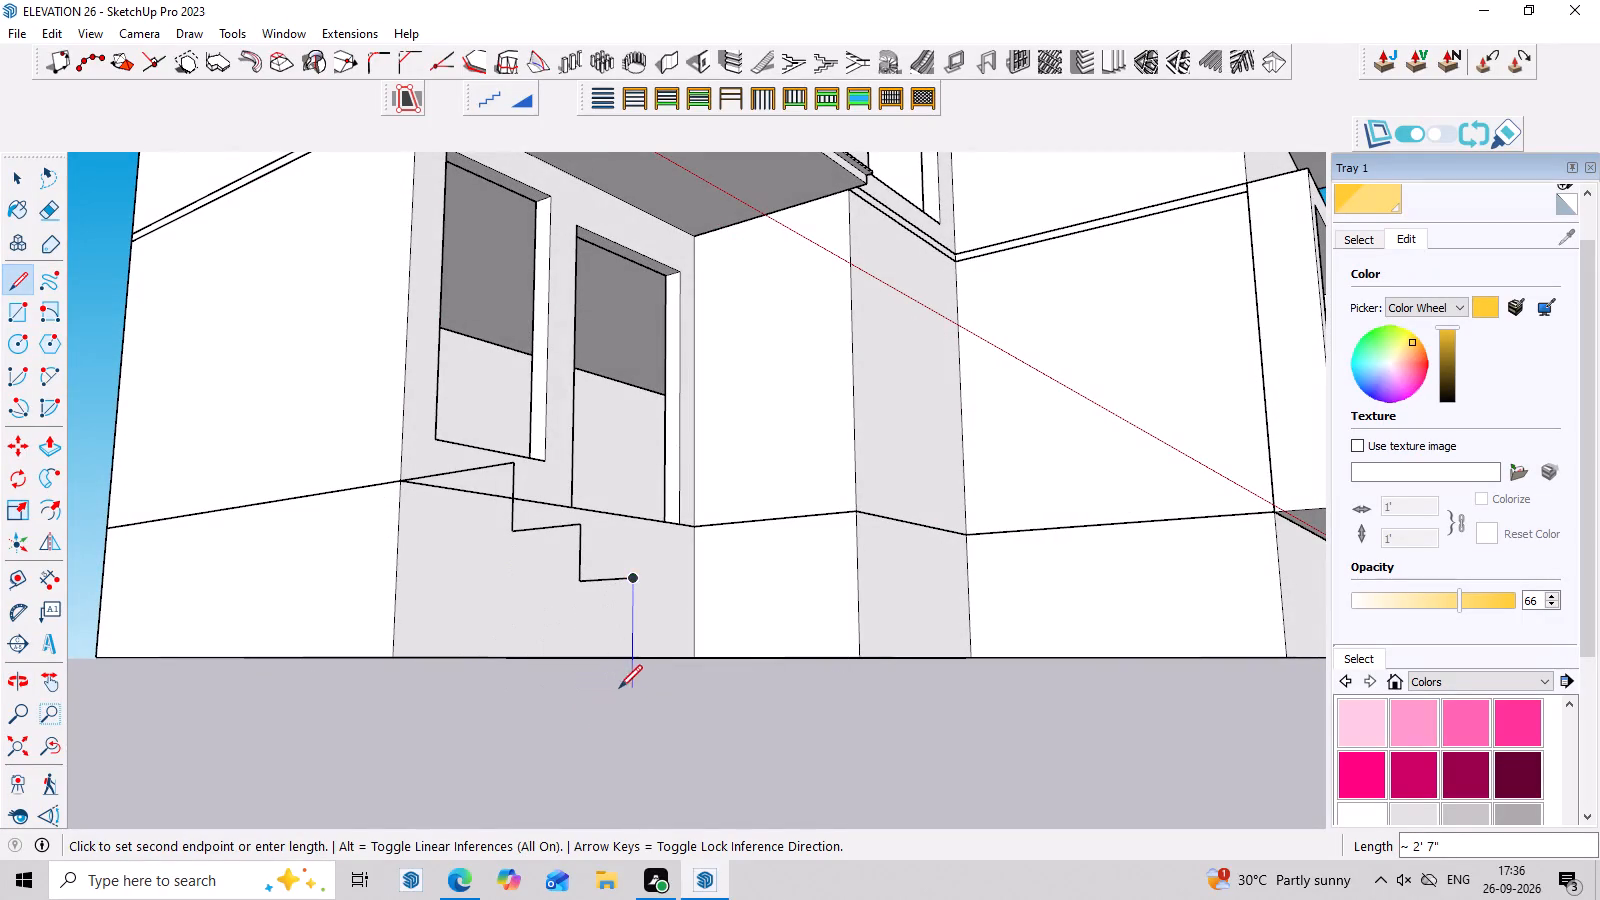
pyautogui.moveTo(641, 686); pyautogui.dragTo(658, 725, button='middle')
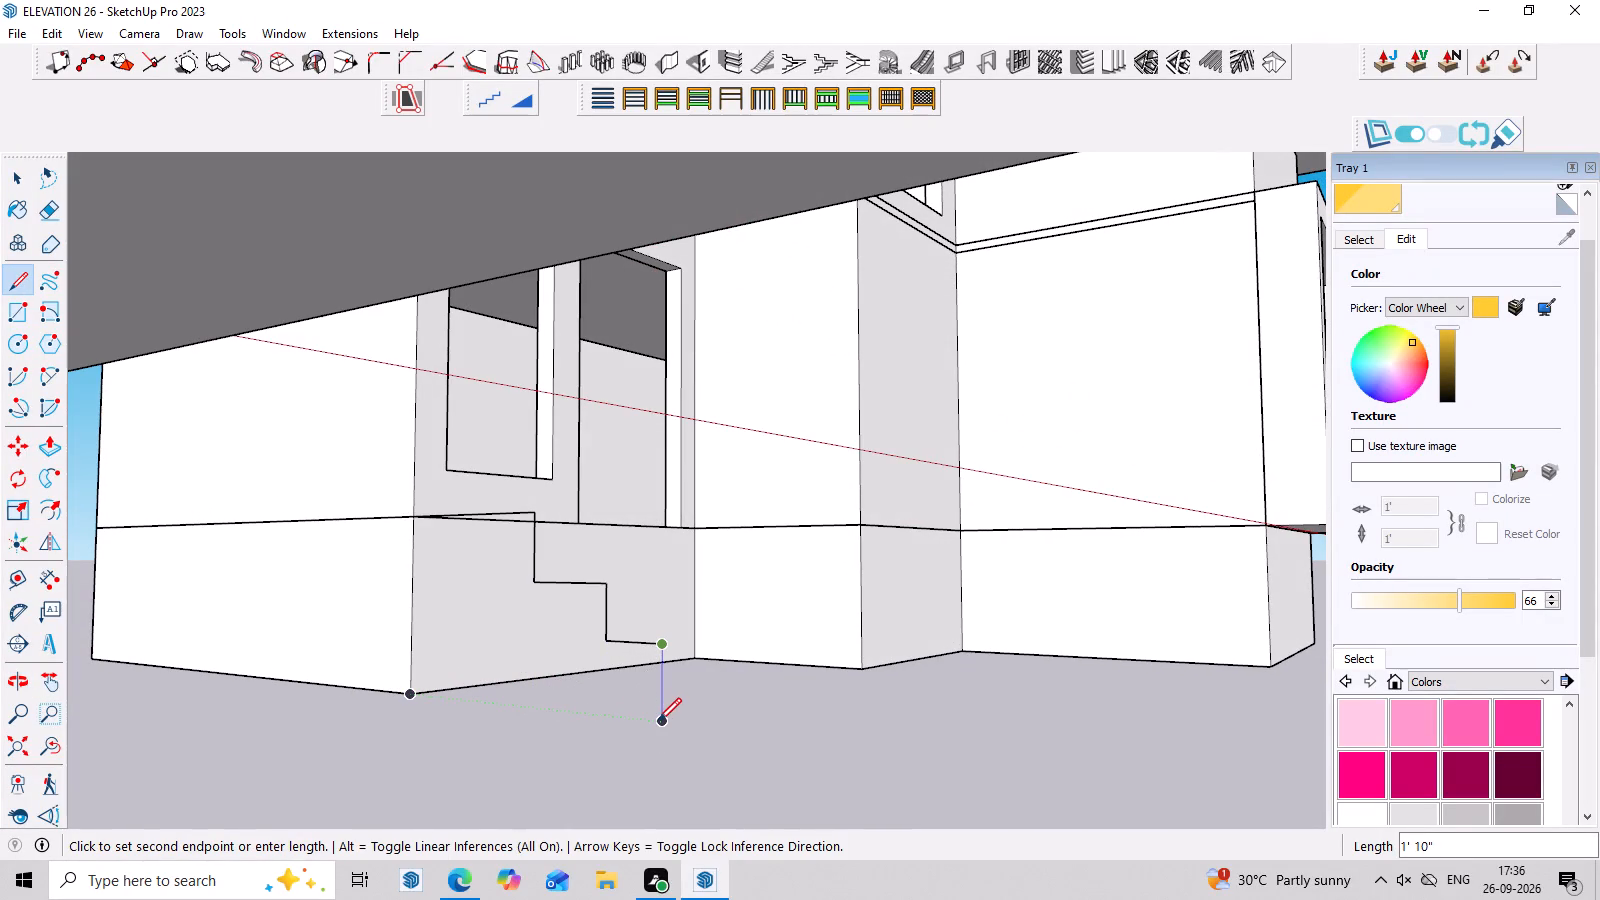
pyautogui.moveTo(658, 722); pyautogui.dragTo(507, 751, button='middle')
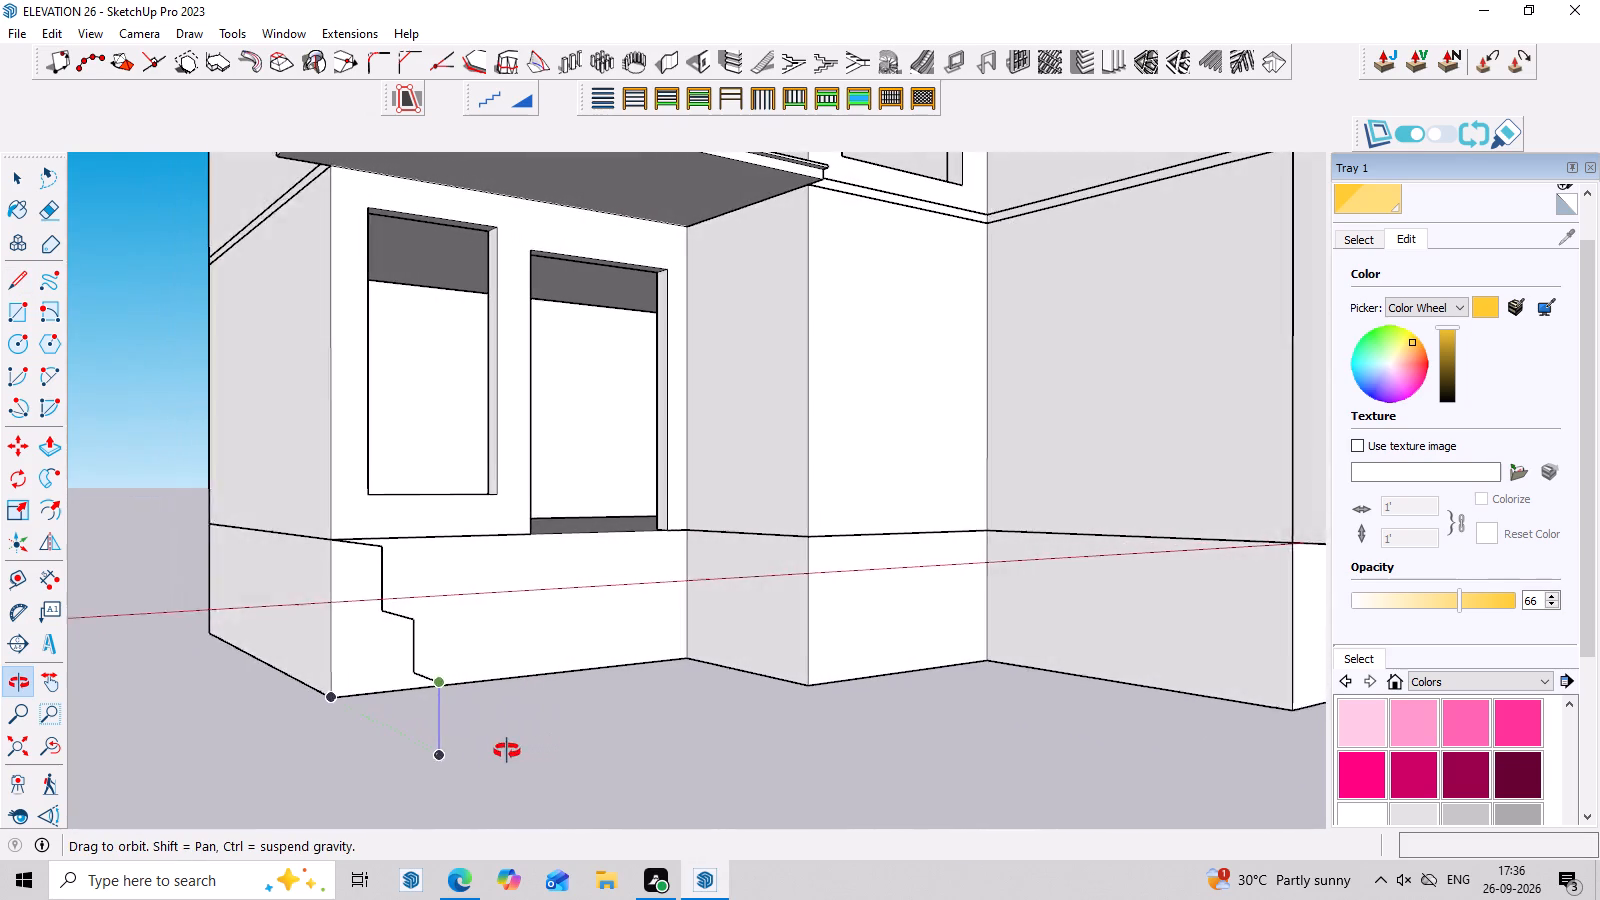
pyautogui.moveTo(507, 751); pyautogui.dragTo(490, 754, button='middle')
pyautogui.click(411, 751)
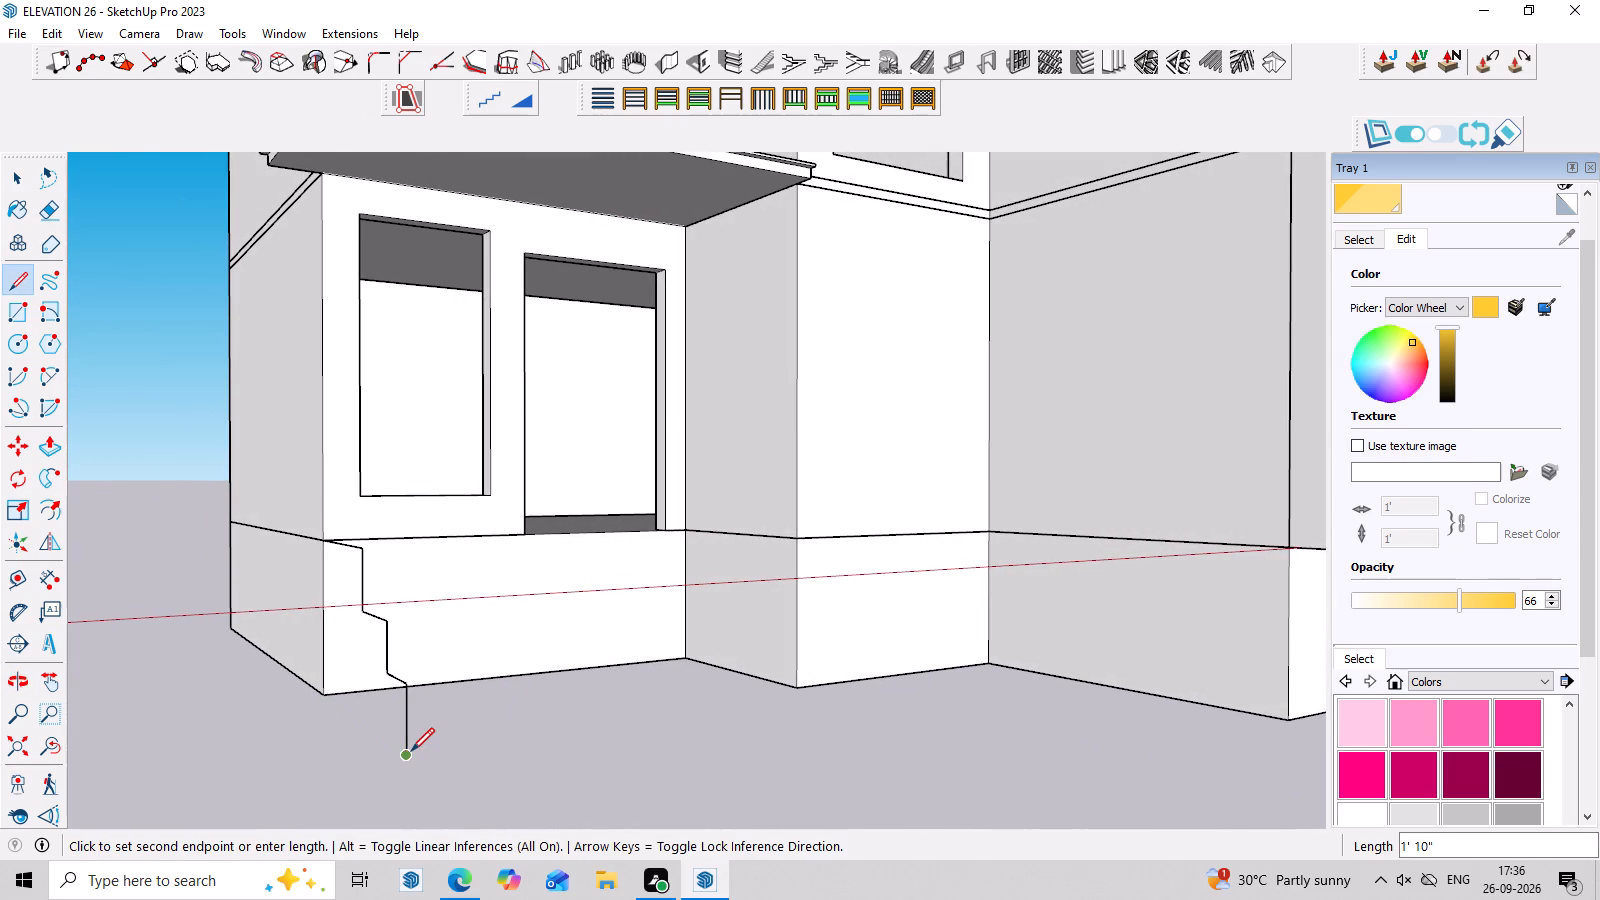
pyautogui.click(327, 698)
pyautogui.press('space')
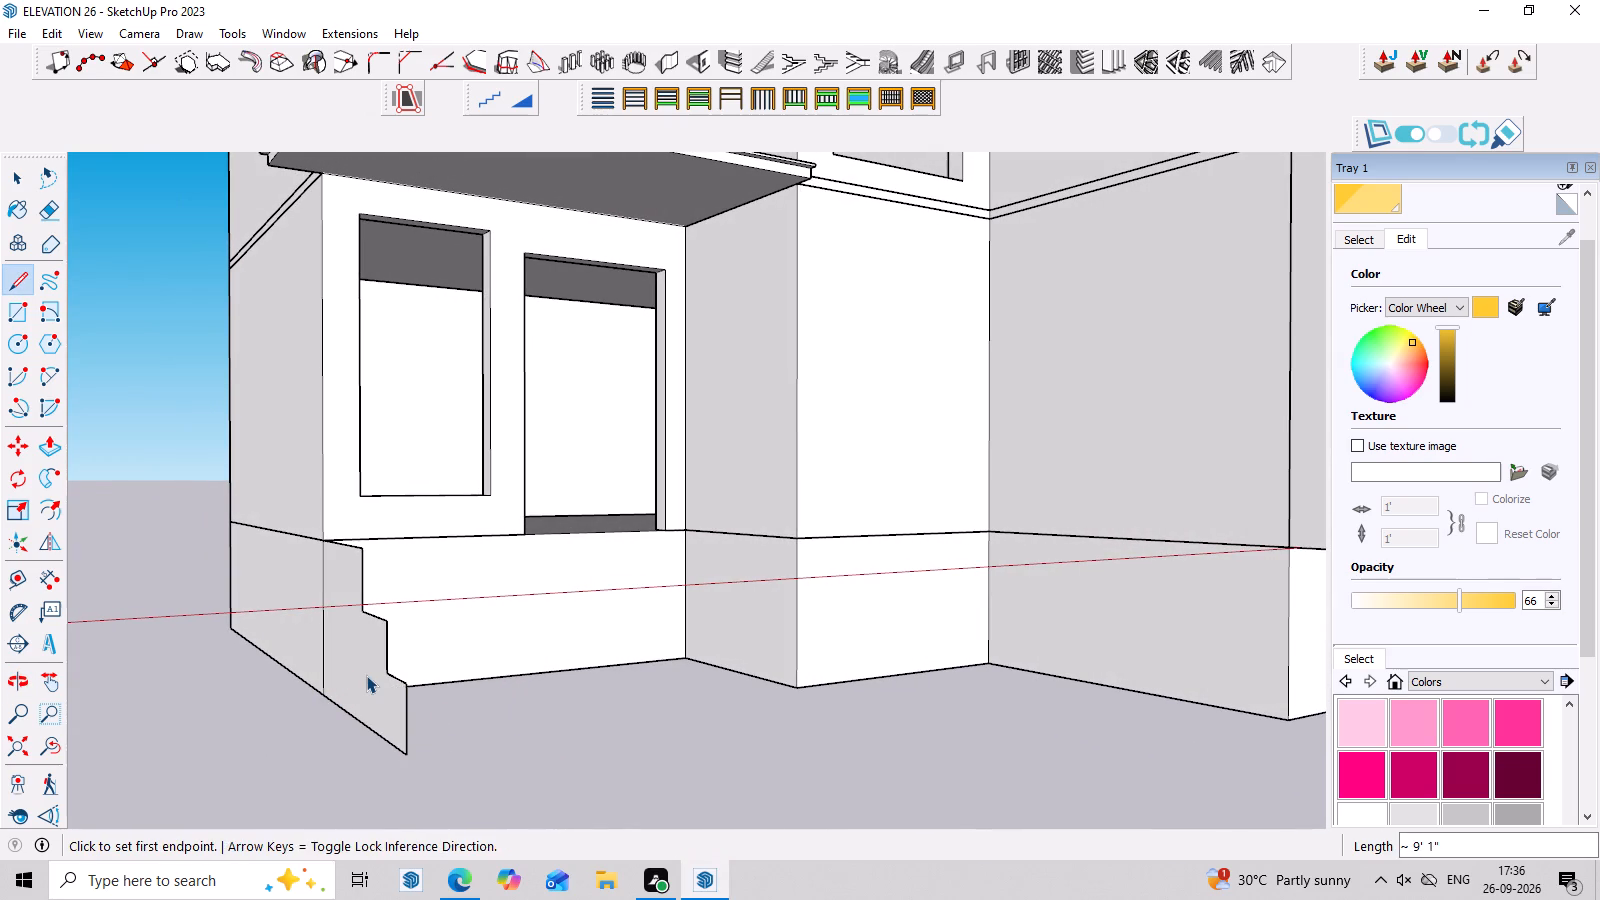
# Push/Pull the stair profile about 13' 11" along the base below the door, up to the adjoining projecting wall.
pyautogui.click(370, 672)
pyautogui.press('p')
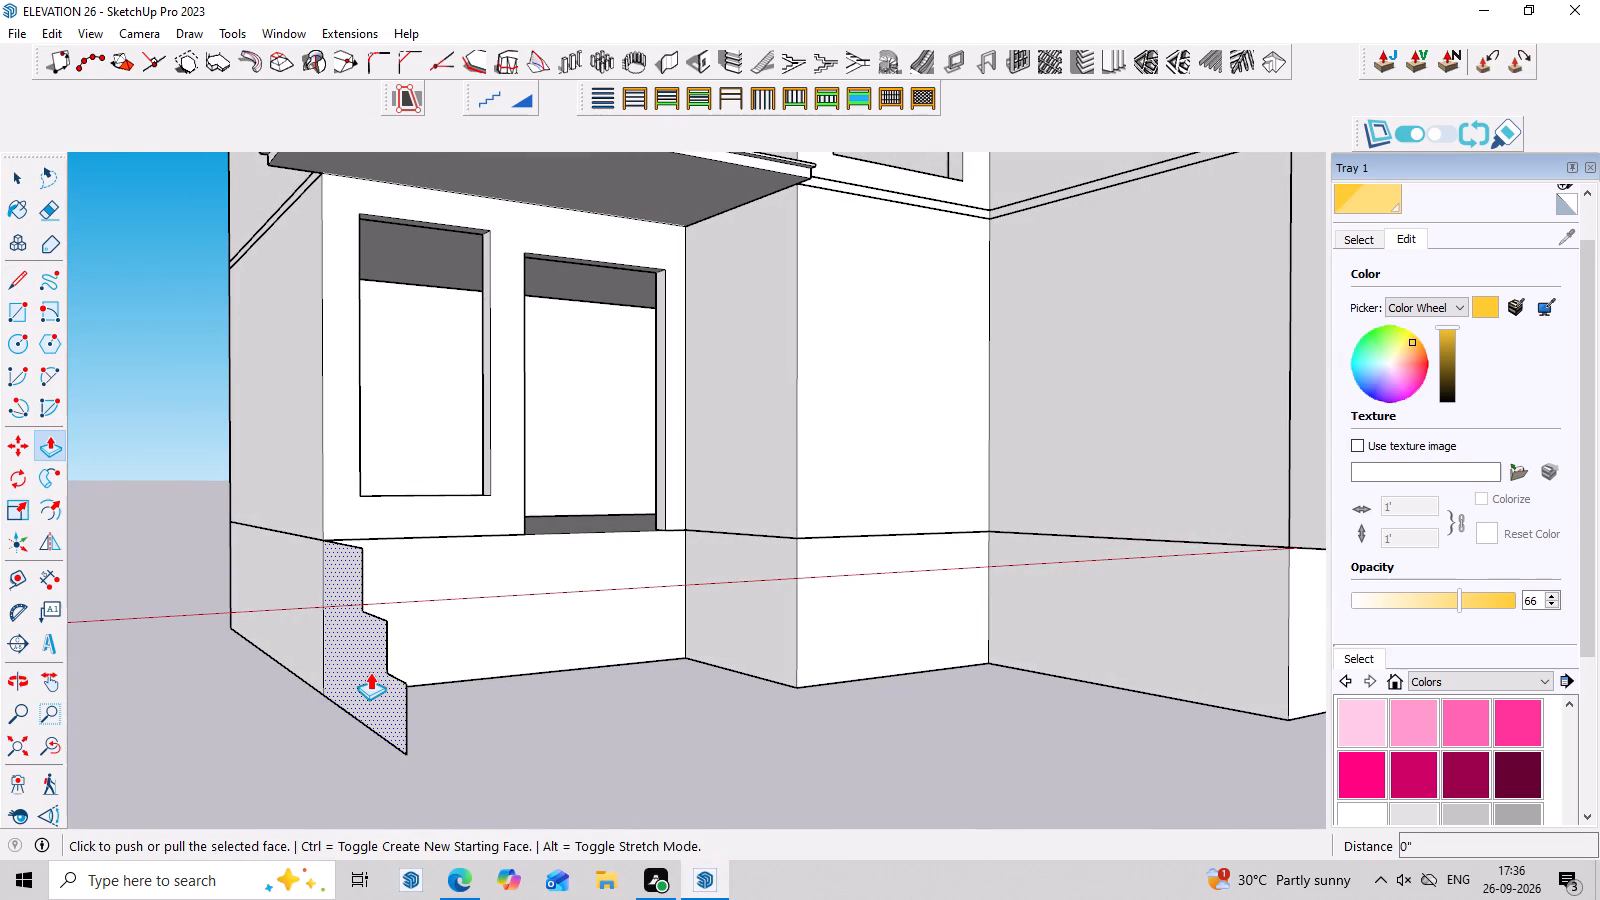
pyautogui.click(370, 672)
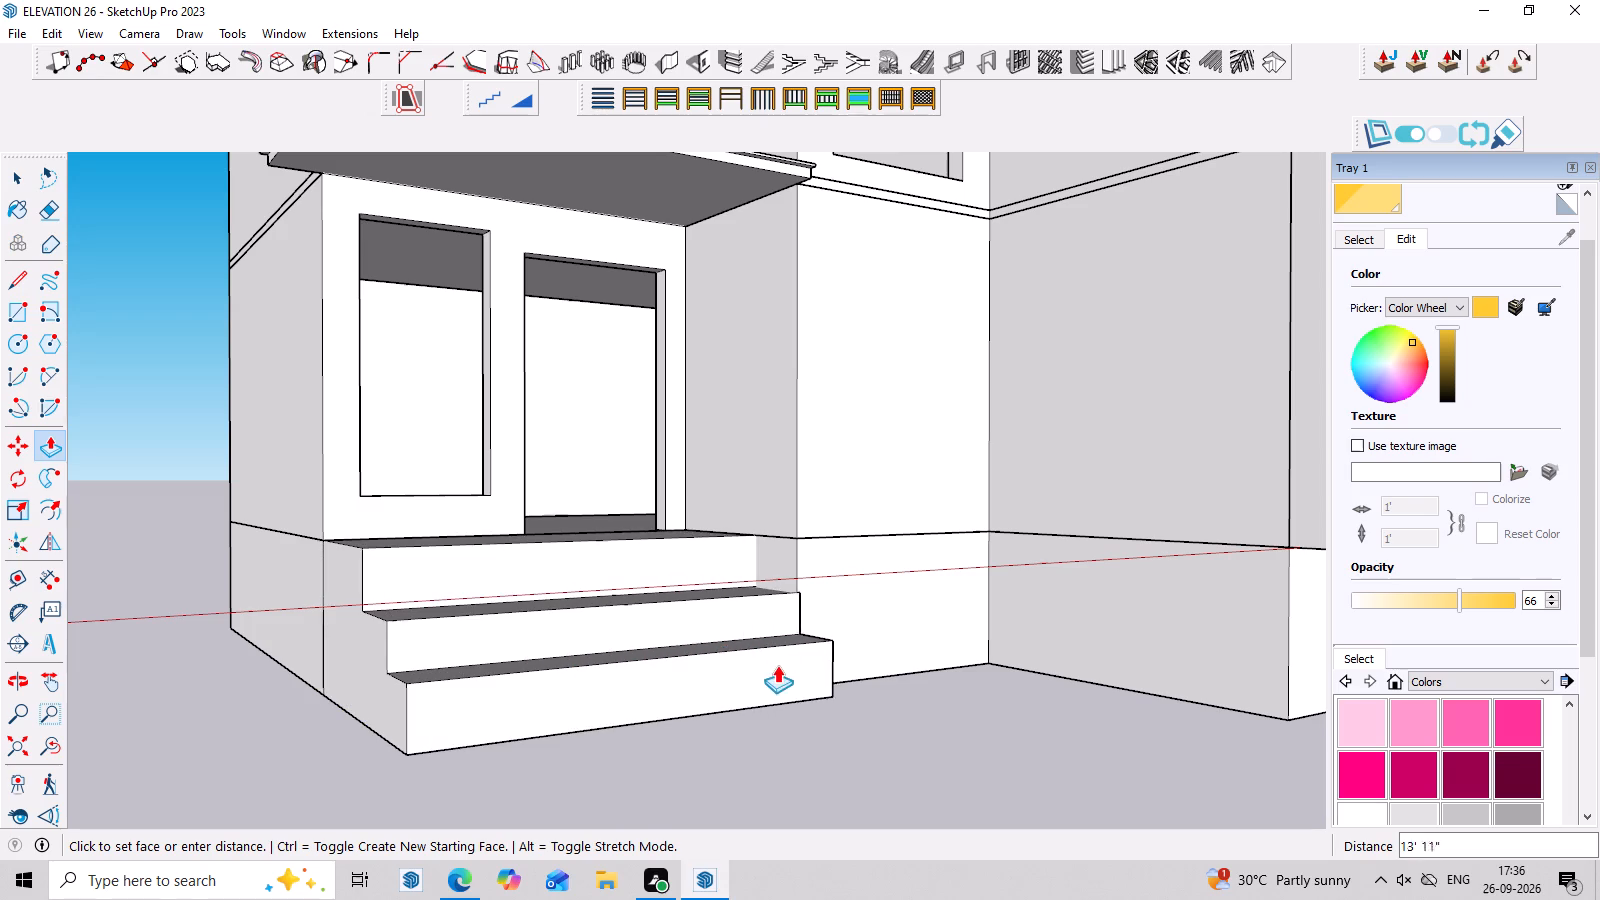
pyautogui.moveTo(800, 667); pyautogui.dragTo(535, 725, button='middle')
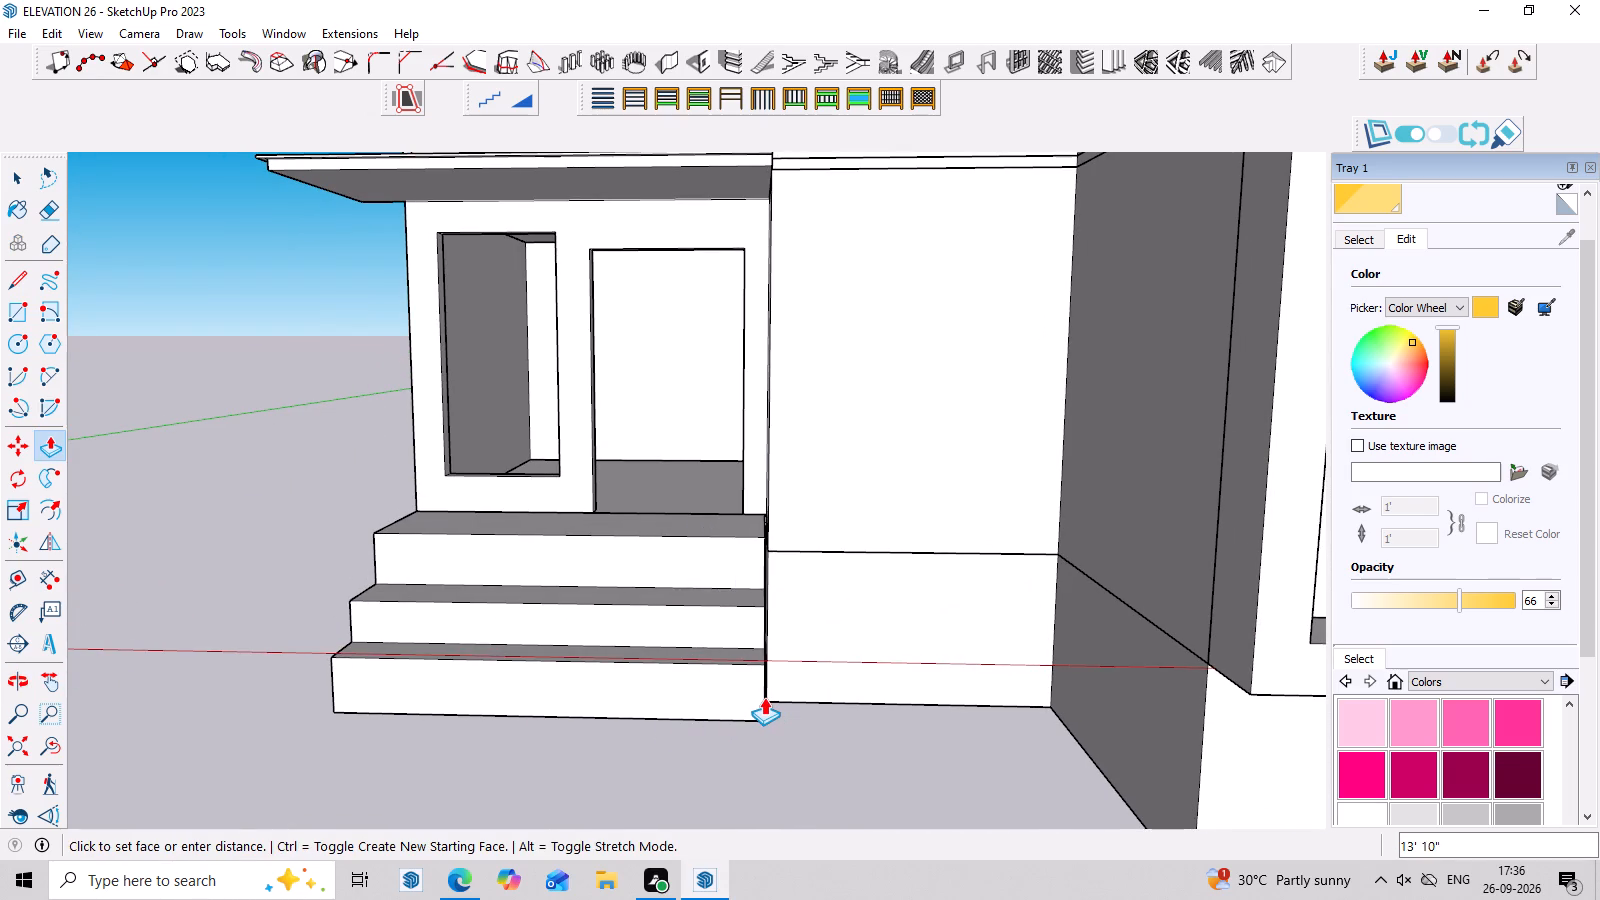
pyautogui.moveTo(759, 696); pyautogui.dragTo(749, 705, button='middle')
pyautogui.scroll(2, 755, 710)
pyautogui.moveTo(755, 710); pyautogui.dragTo(727, 722, button='middle')
pyautogui.scroll(2, 750, 716)
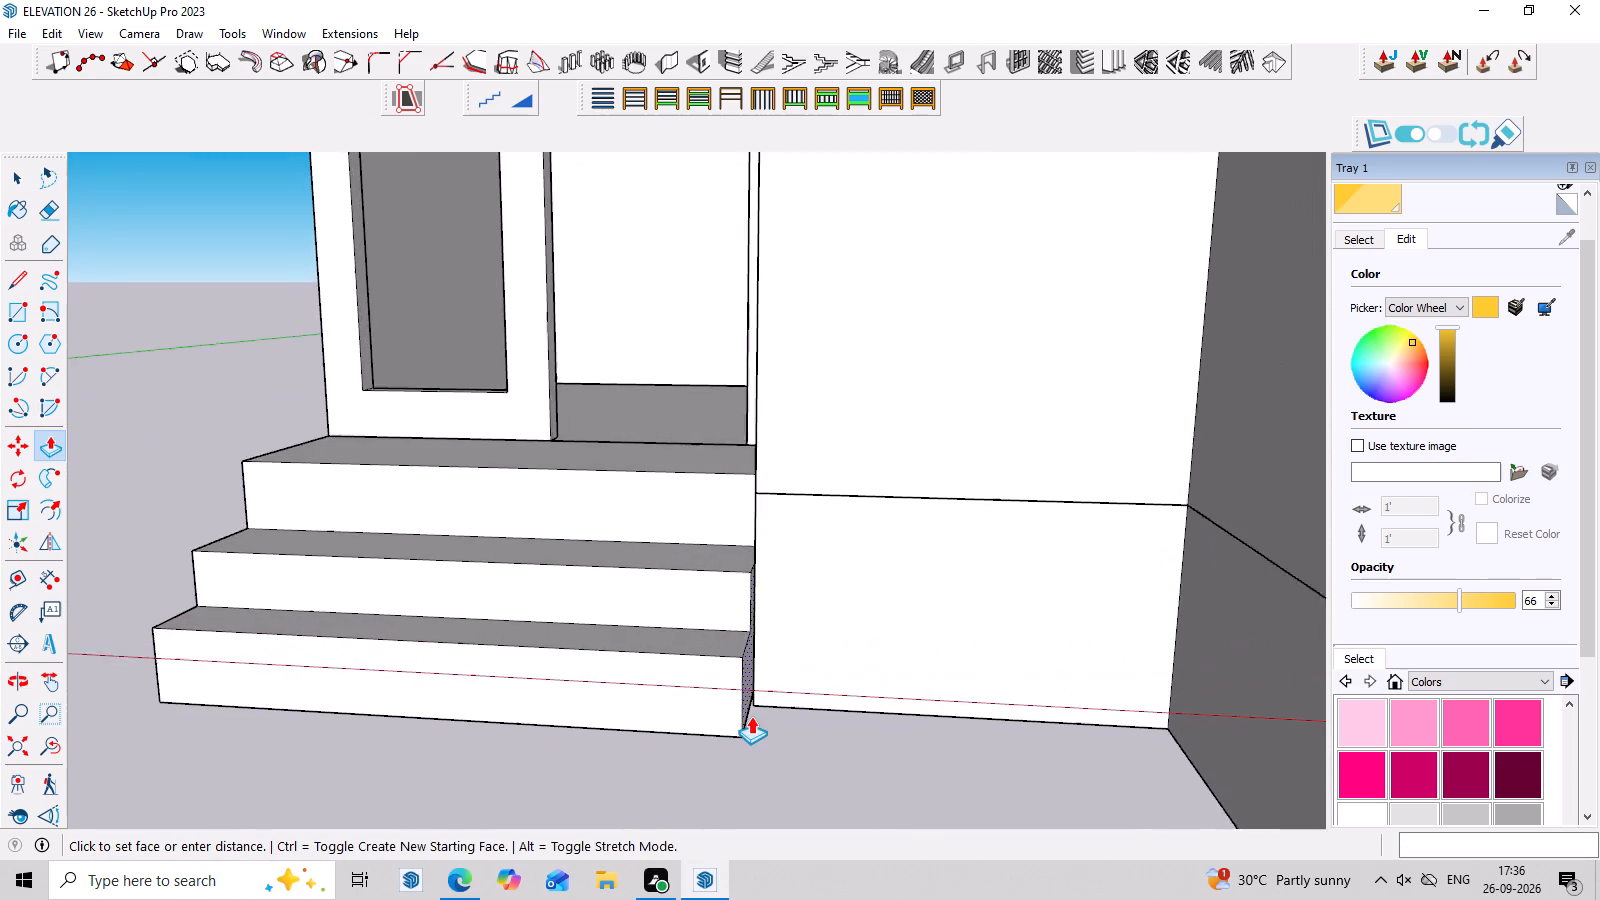
pyautogui.scroll(7, 751, 716)
pyautogui.click(758, 698)
# Examine the entrance steps, the canopy and the whole facade beside the finished neighbouring house model.
pyautogui.scroll(-1, 662, 720)
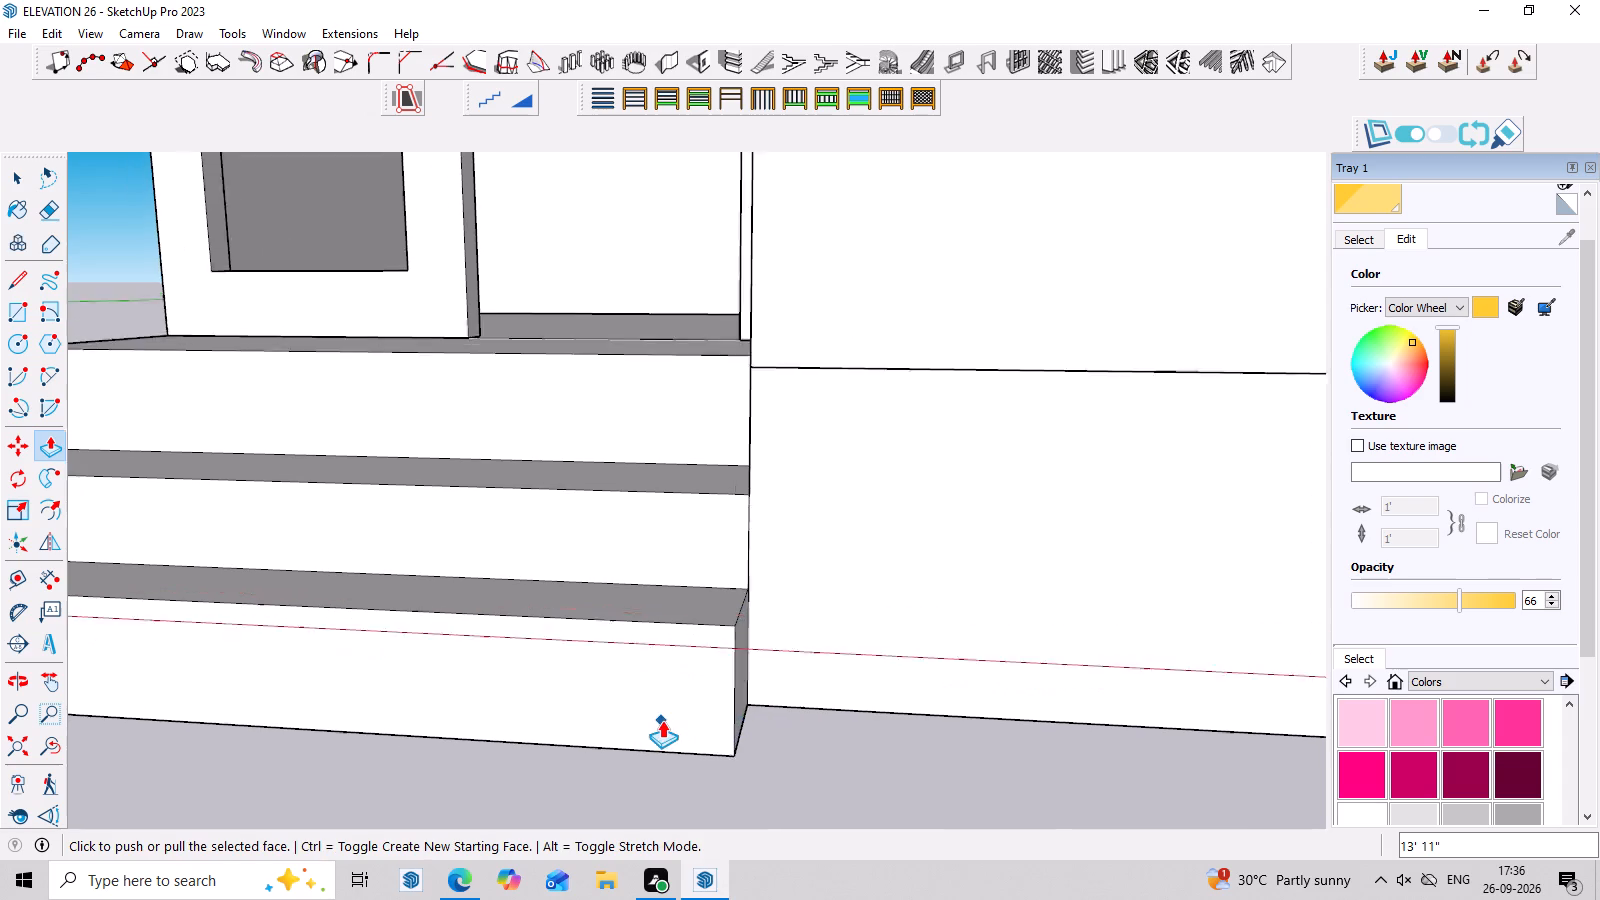
pyautogui.scroll(-6, 662, 720)
pyautogui.moveTo(665, 726); pyautogui.dragTo(922, 740, button='middle')
pyautogui.scroll(1, 923, 740)
pyautogui.scroll(-9, 921, 687)
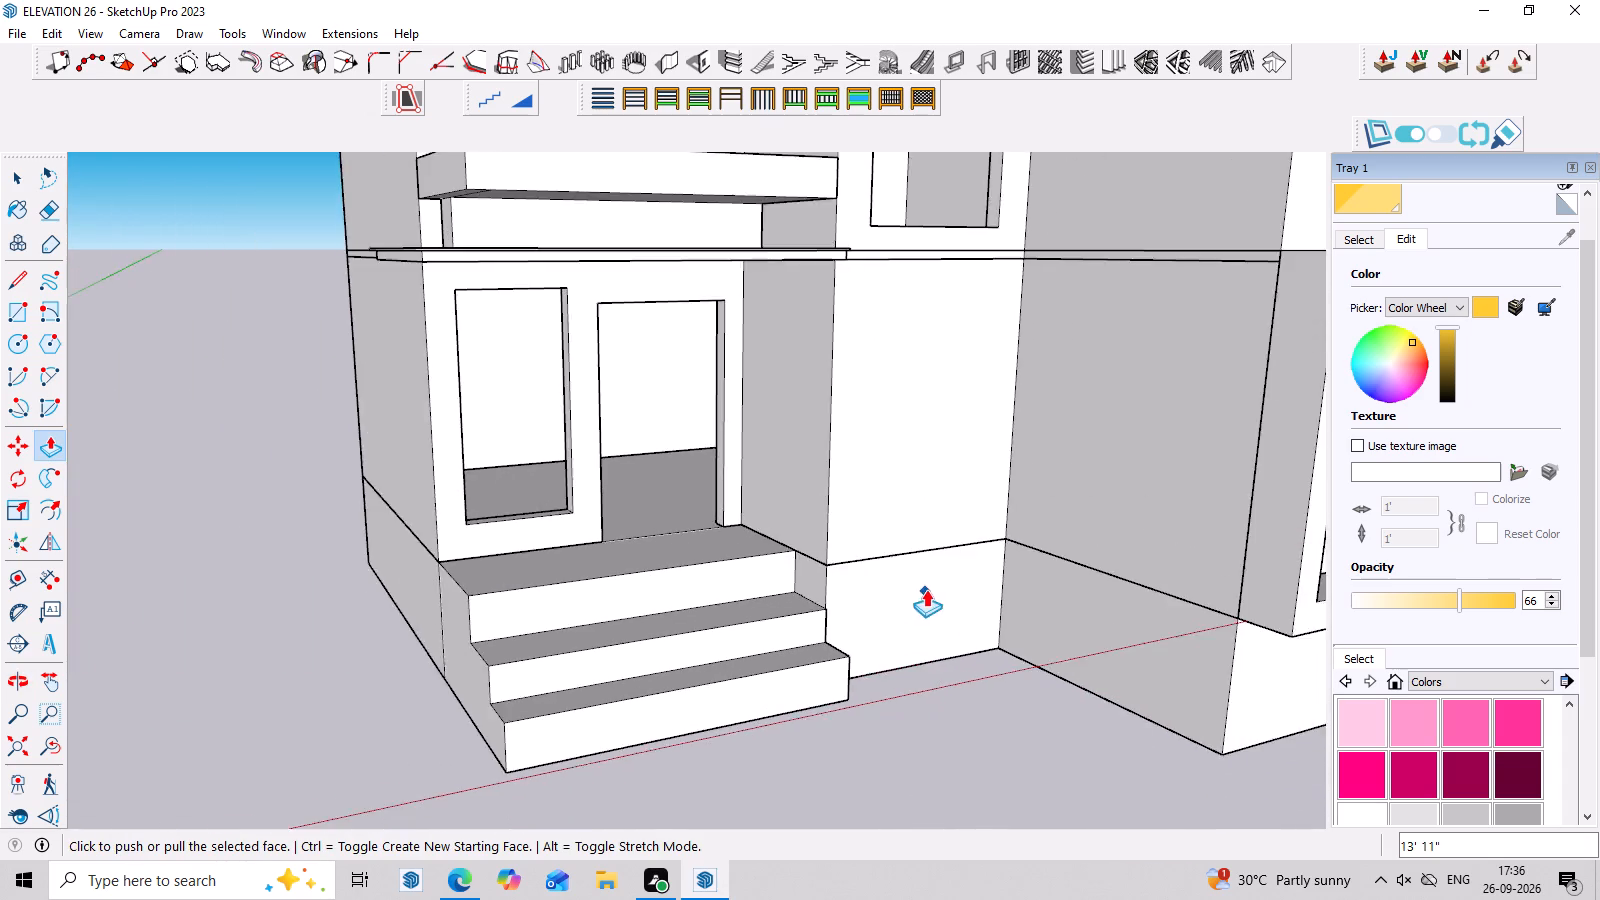
pyautogui.scroll(-9, 926, 589)
pyautogui.moveTo(982, 728); pyautogui.dragTo(796, 594, button='middle')
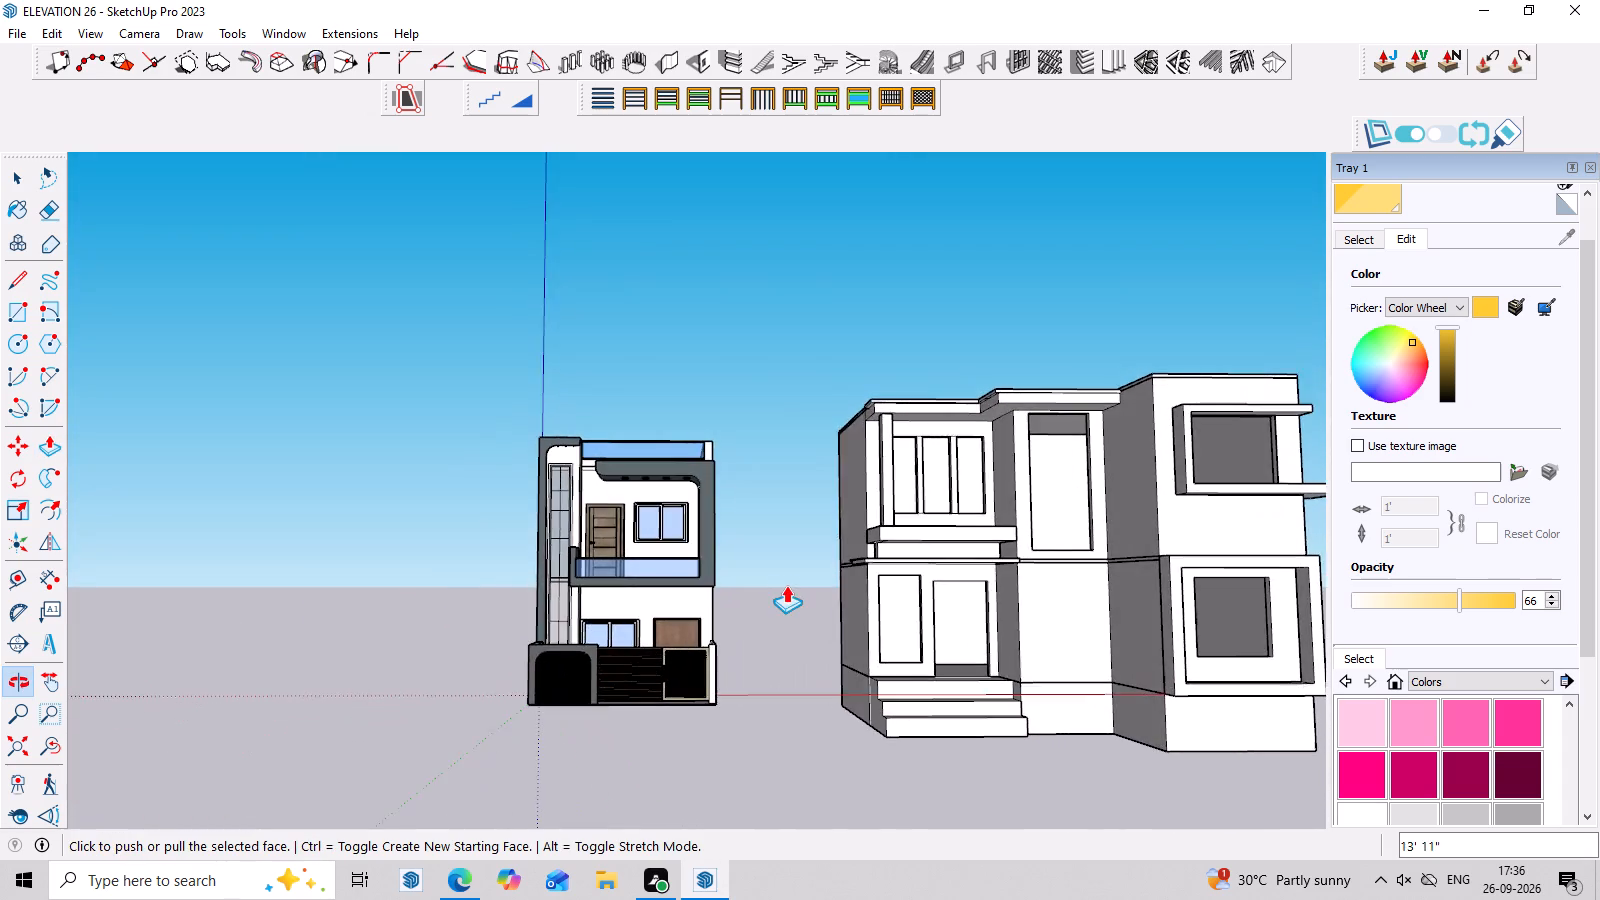
pyautogui.scroll(-8, 782, 578)
pyautogui.scroll(7, 1143, 441)
pyautogui.moveTo(1143, 447); pyautogui.dragTo(1143, 523, button='middle')
pyautogui.scroll(3, 1143, 523)
pyautogui.scroll(-7, 1141, 518)
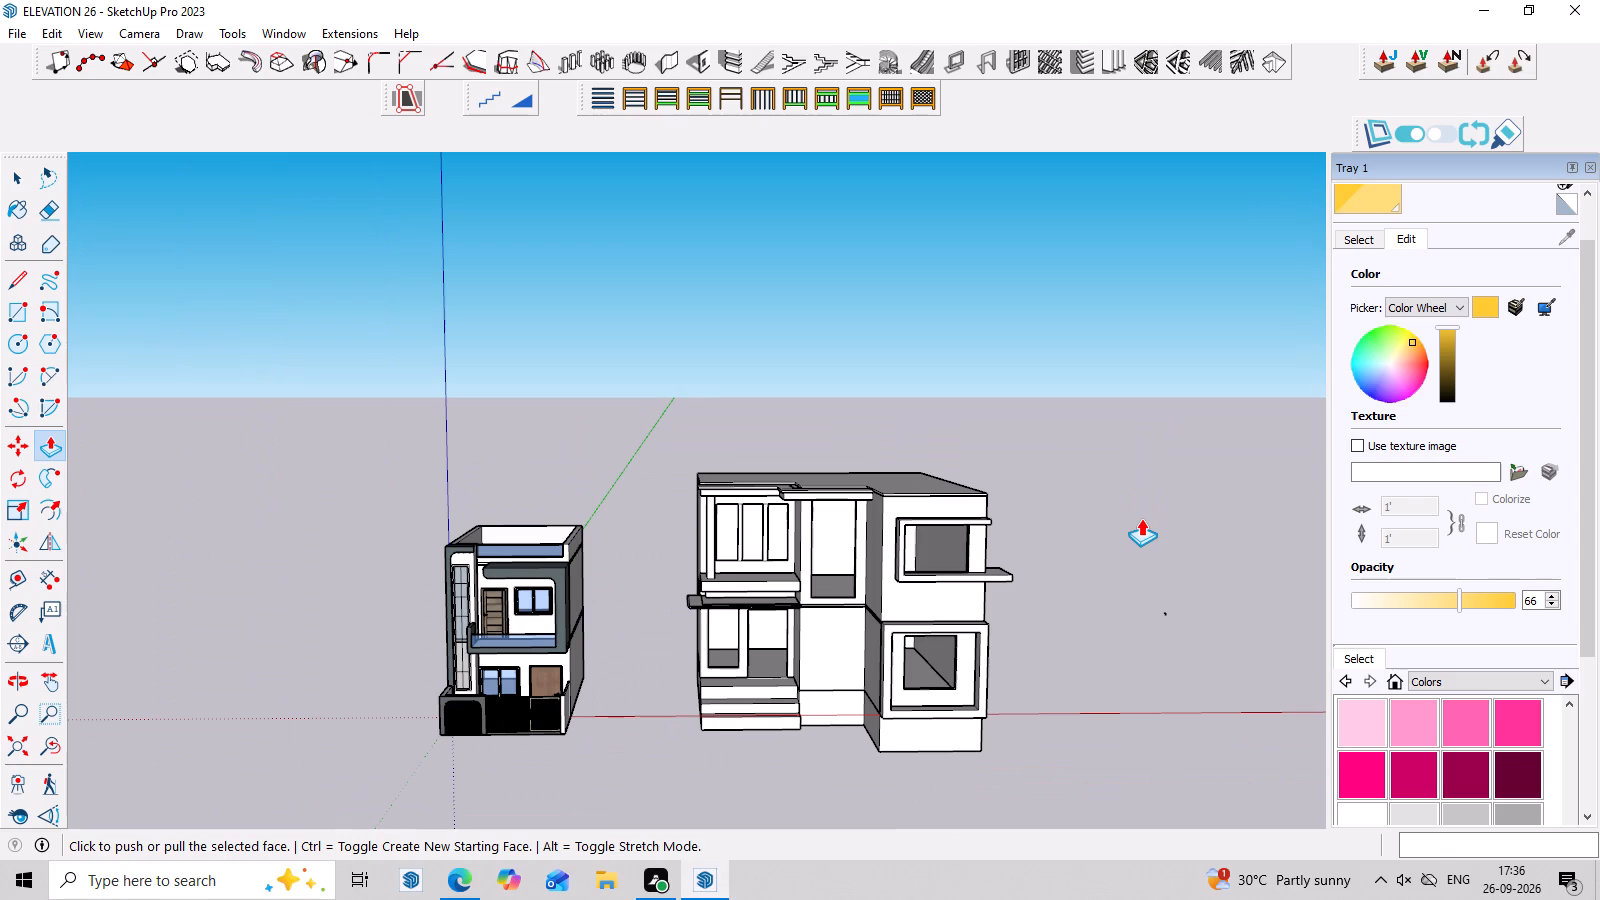
pyautogui.press('Escape')
pyautogui.scroll(4, 766, 637)
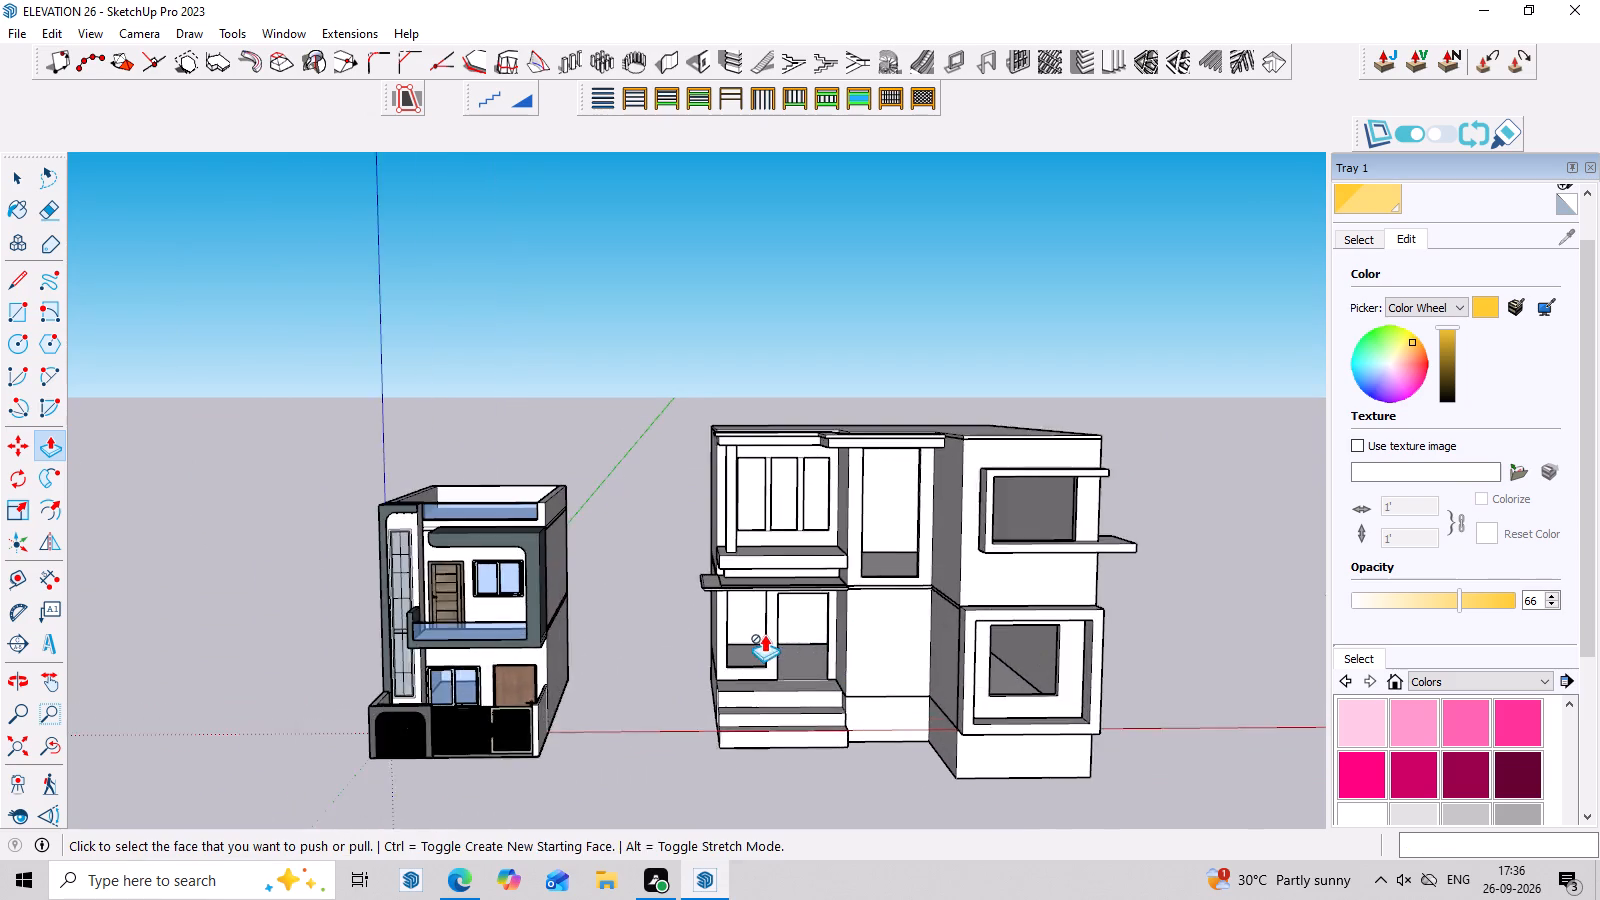
pyautogui.moveTo(767, 626); pyautogui.dragTo(771, 519, button='middle')
pyautogui.scroll(10, 695, 675)
pyautogui.moveTo(710, 572); pyautogui.dragTo(705, 541, button='middle')
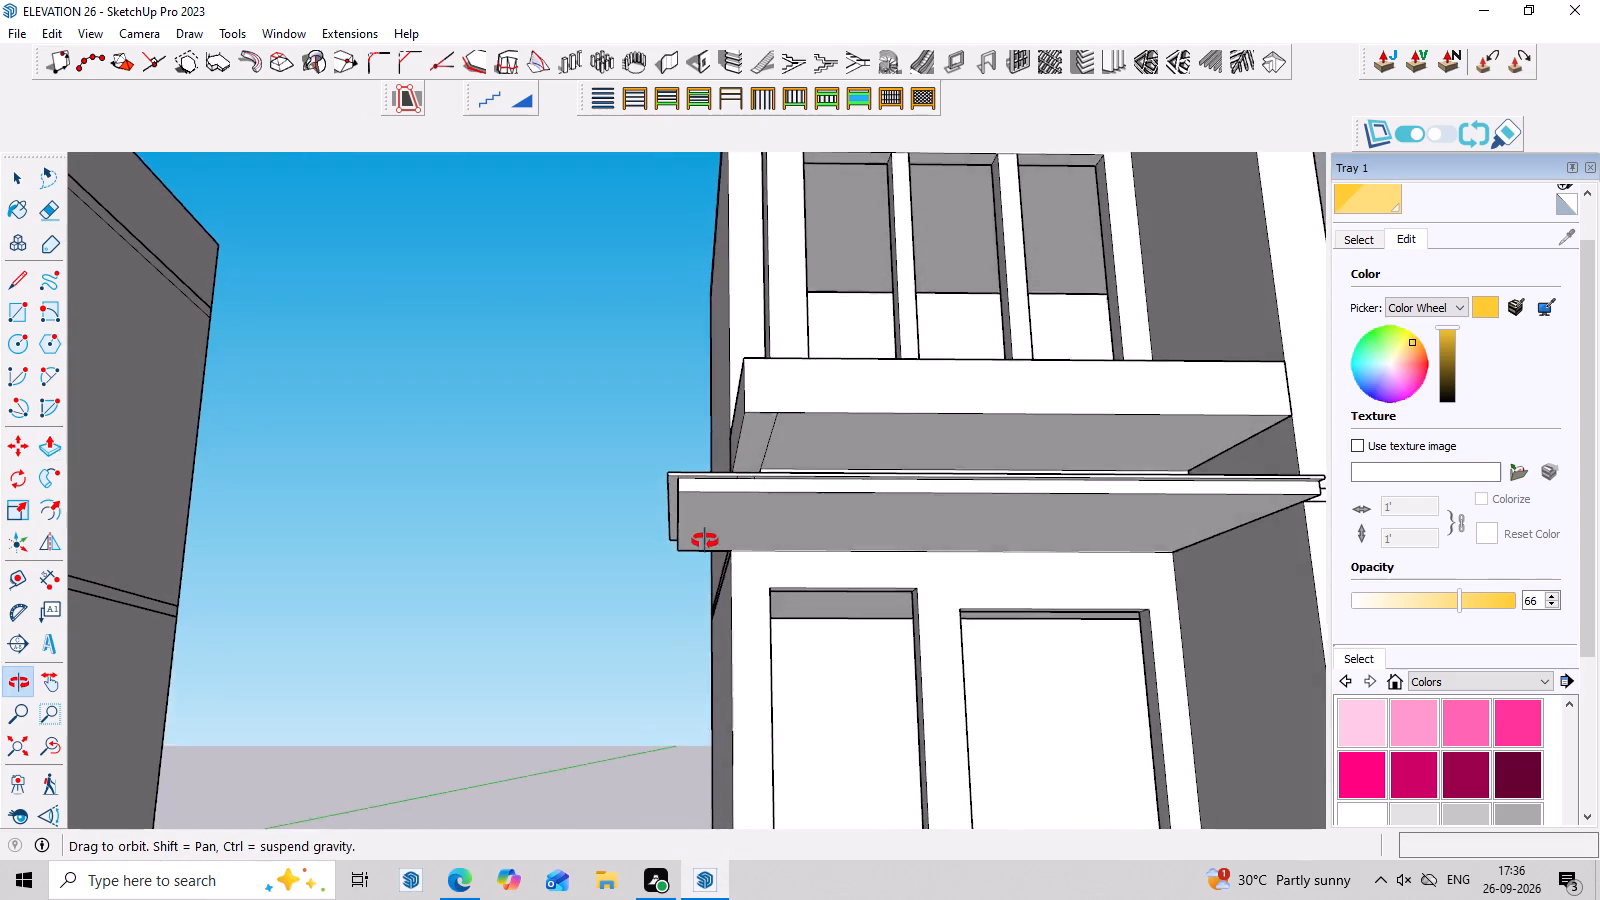
pyautogui.moveTo(705, 541); pyautogui.dragTo(698, 541, button='middle')
pyautogui.scroll(-7, 697, 542)
pyautogui.moveTo(698, 674); pyautogui.dragTo(685, 801, button='middle')
pyautogui.scroll(-3, 687, 759)
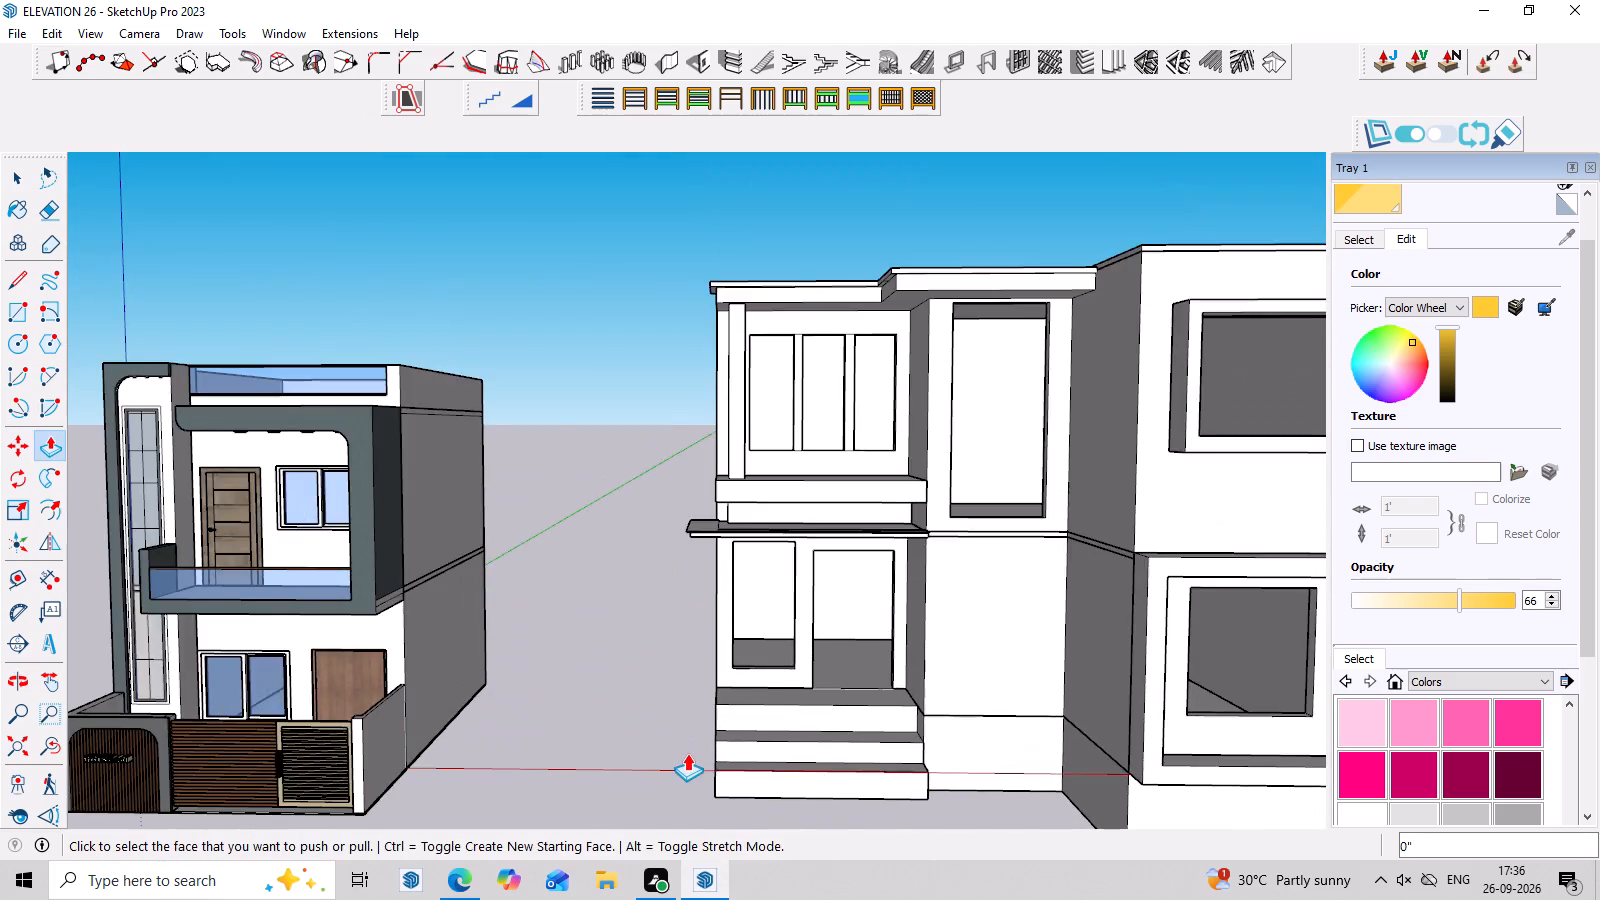
pyautogui.scroll(-3, 687, 753)
pyautogui.scroll(3, 491, 855)
pyautogui.scroll(11, 377, 790)
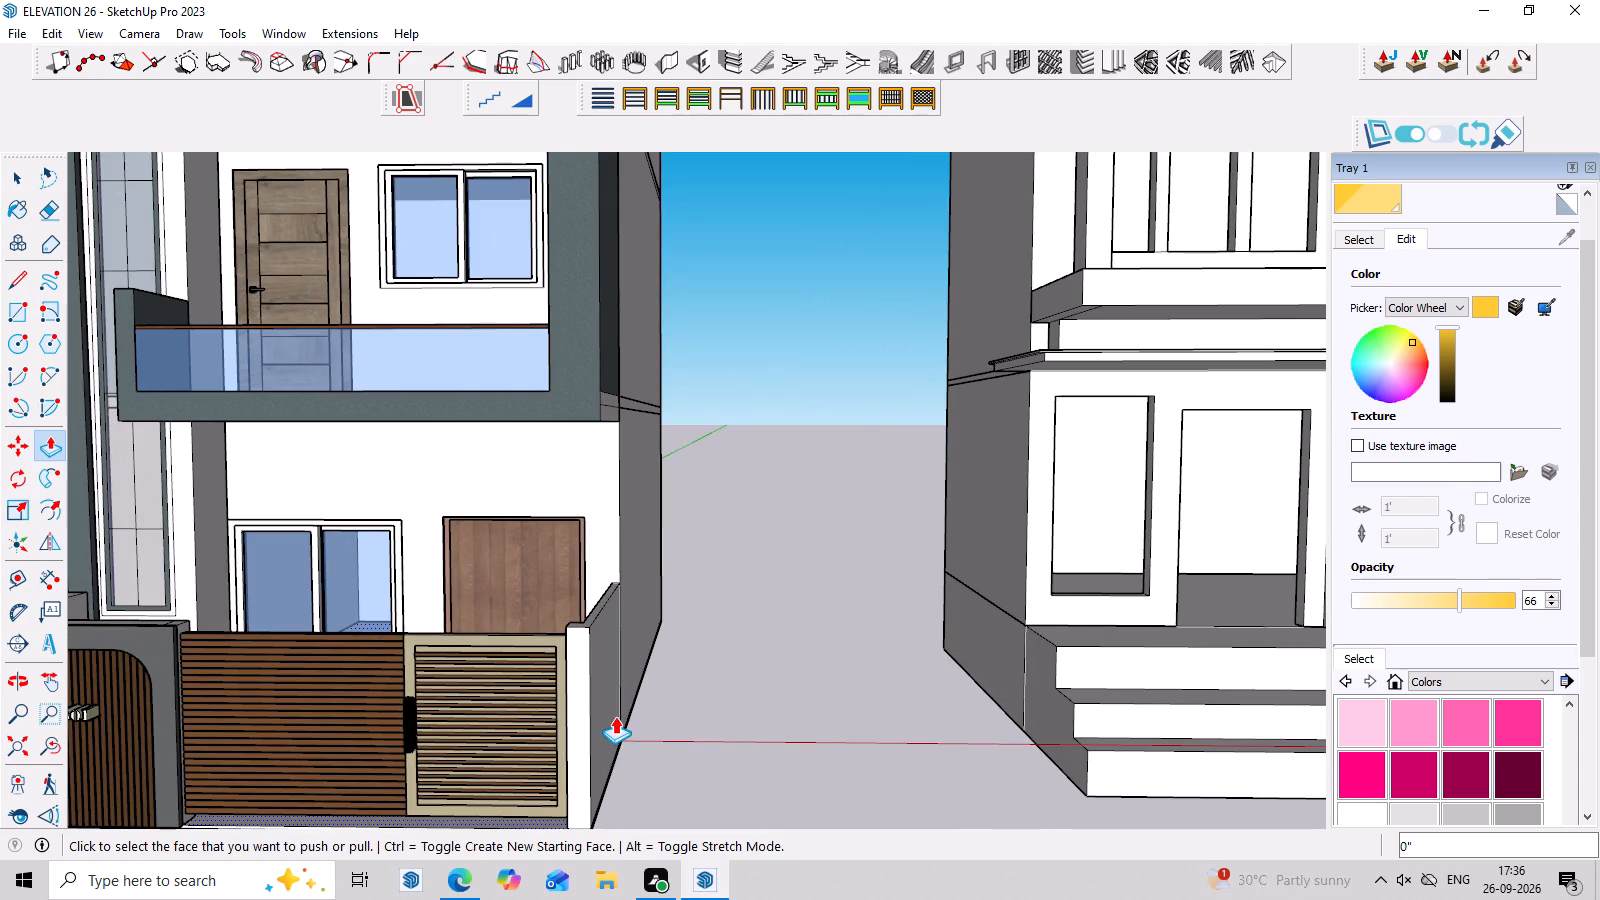
pyautogui.scroll(-9, 648, 736)
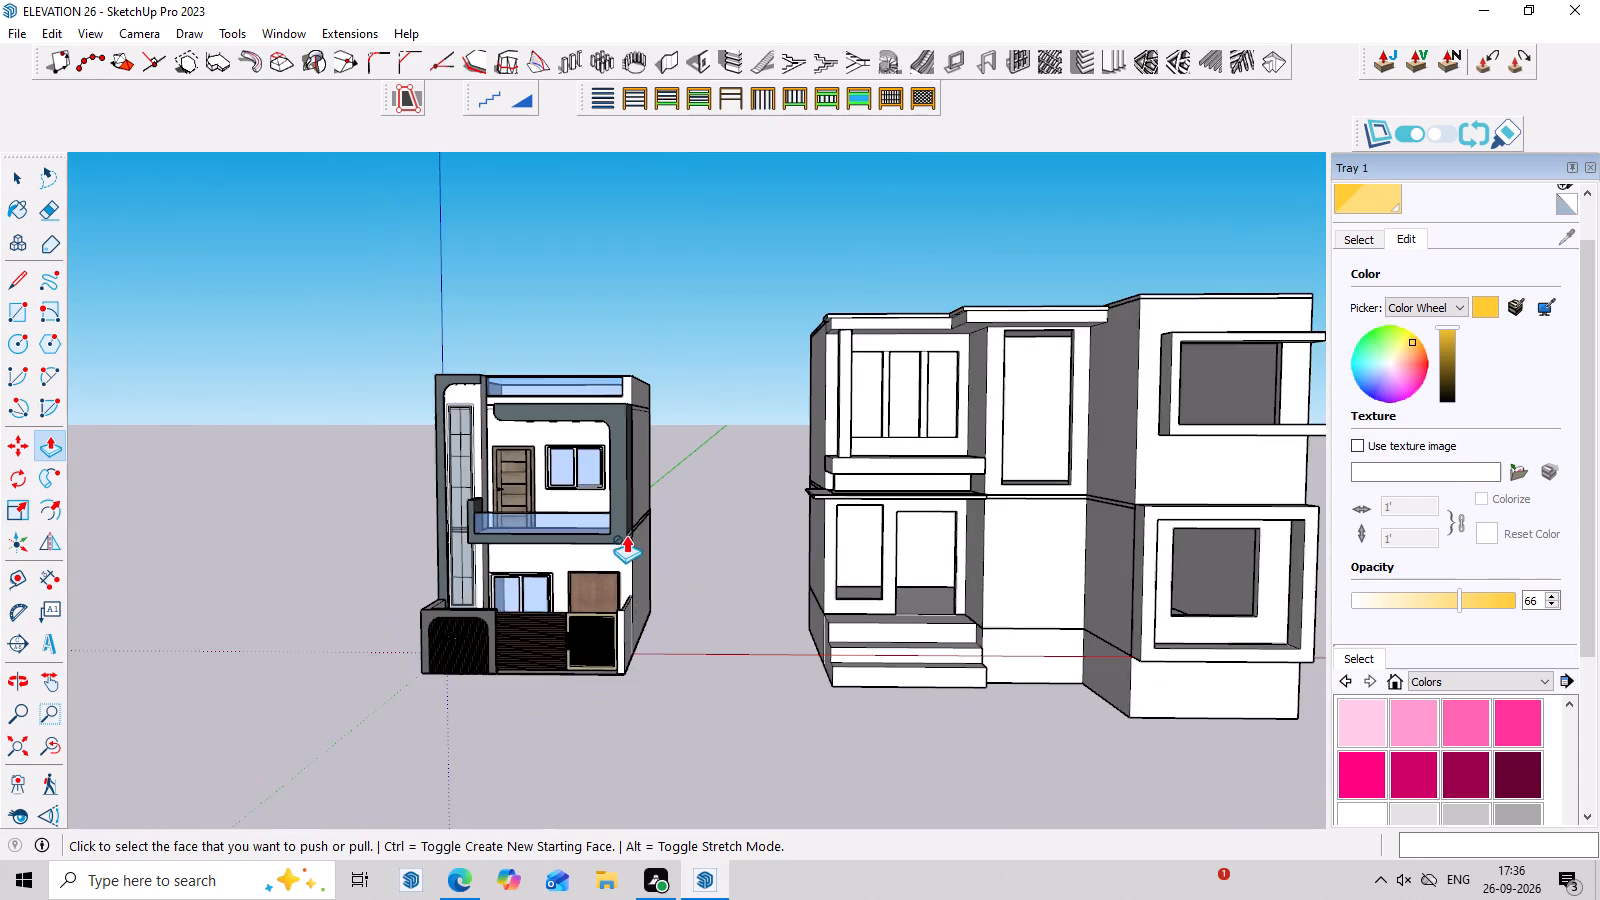
pyautogui.scroll(-4, 626, 535)
pyautogui.scroll(6, 1293, 460)
pyautogui.moveTo(1286, 427); pyautogui.dragTo(1294, 463, button='middle')
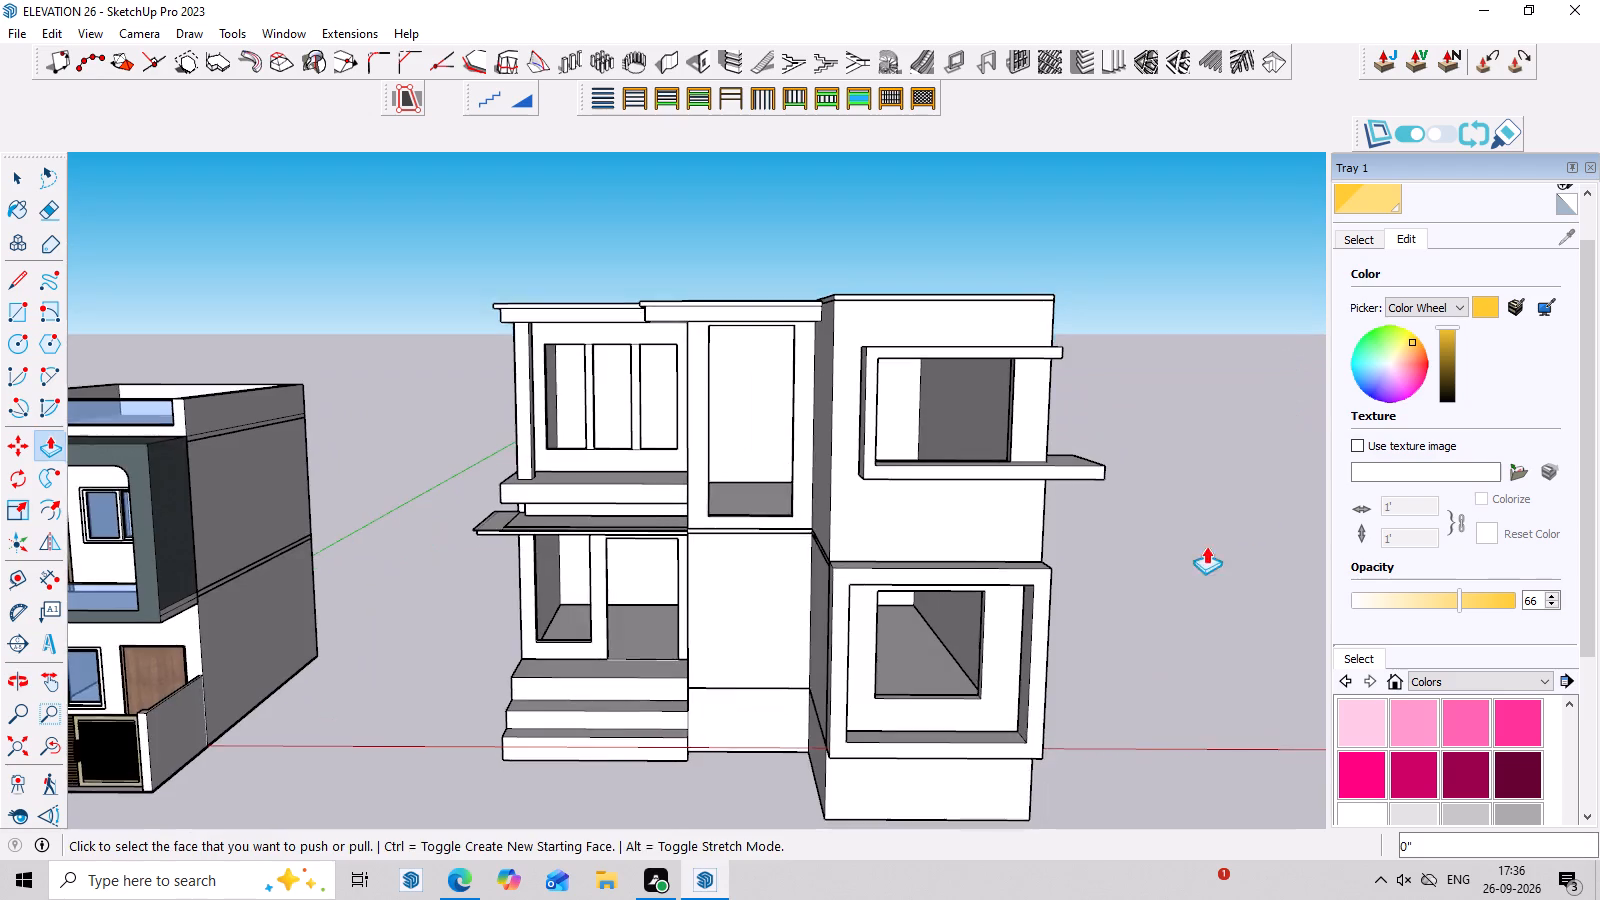
pyautogui.scroll(3, 1195, 557)
pyautogui.moveTo(1195, 557); pyautogui.dragTo(1261, 352, button='middle')
pyautogui.moveTo(450, 612); pyautogui.dragTo(585, 629, button='middle')
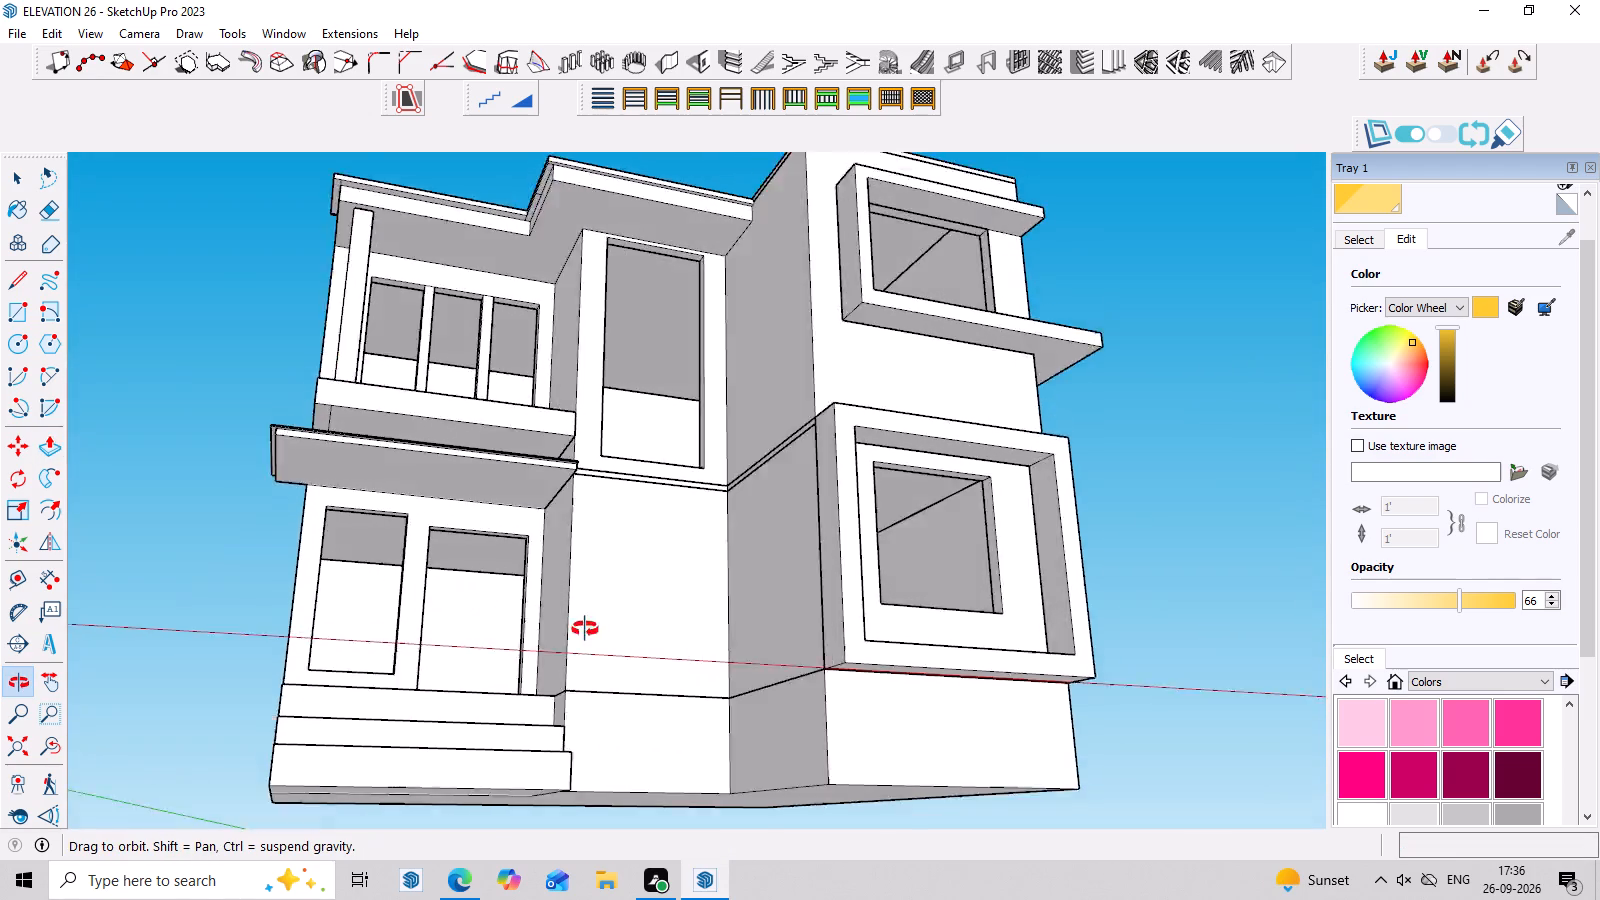
pyautogui.moveTo(585, 629); pyautogui.dragTo(546, 810, button='middle')
# Draw a rectangle about 9" by 2' 4" on the canopy's underside, along its free outer side edge.
pyautogui.scroll(3, 319, 667)
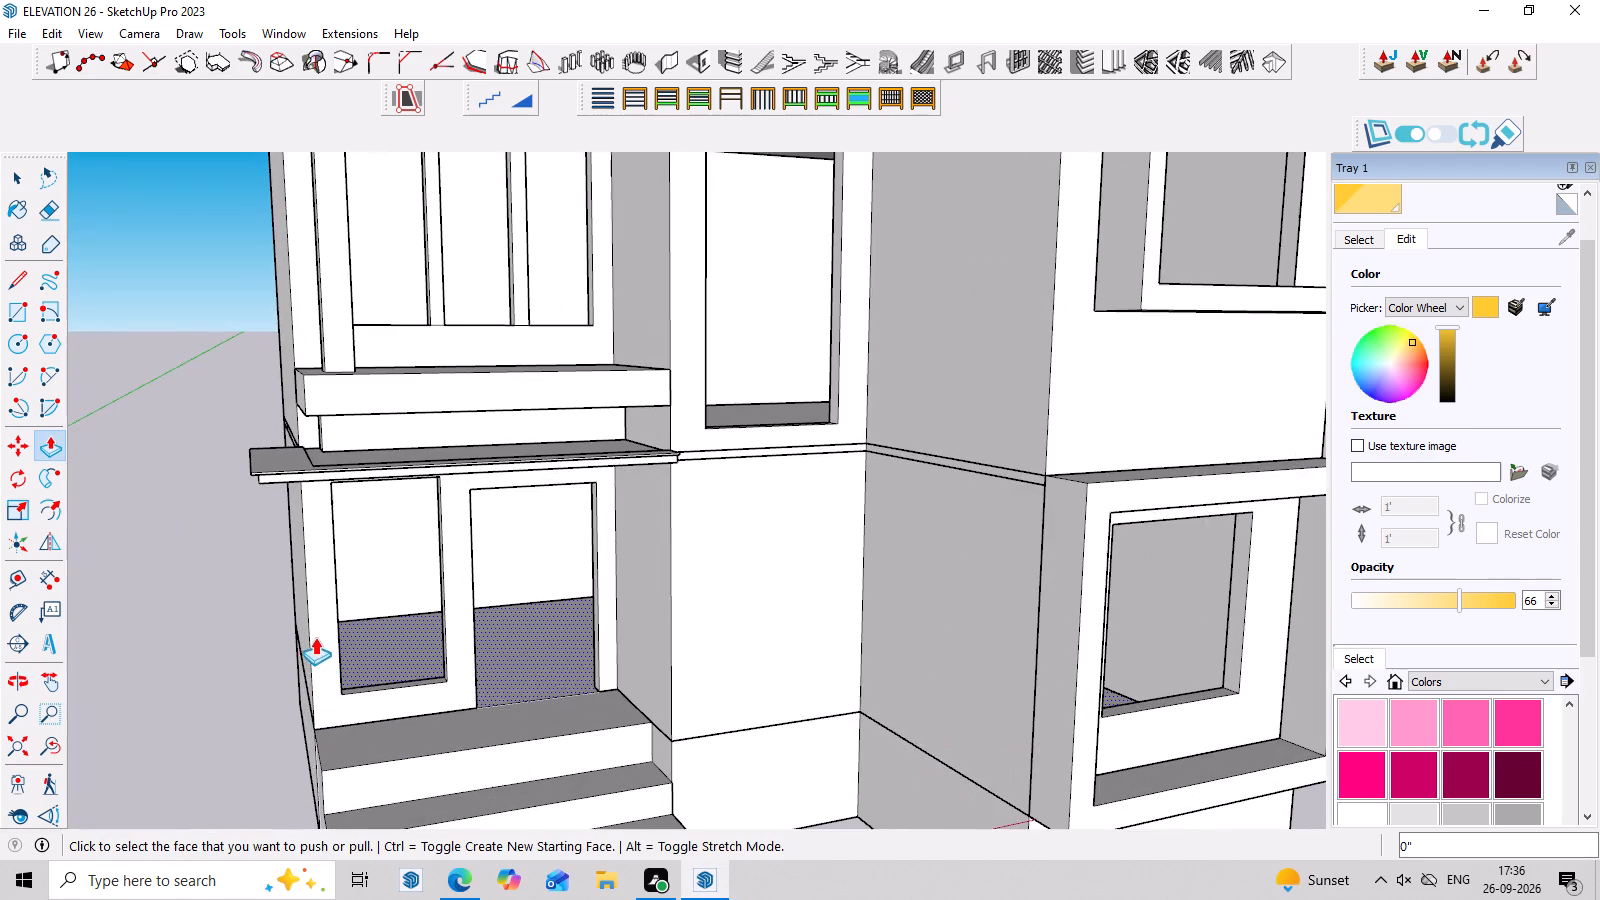
pyautogui.moveTo(312, 560); pyautogui.dragTo(290, 404, button='middle')
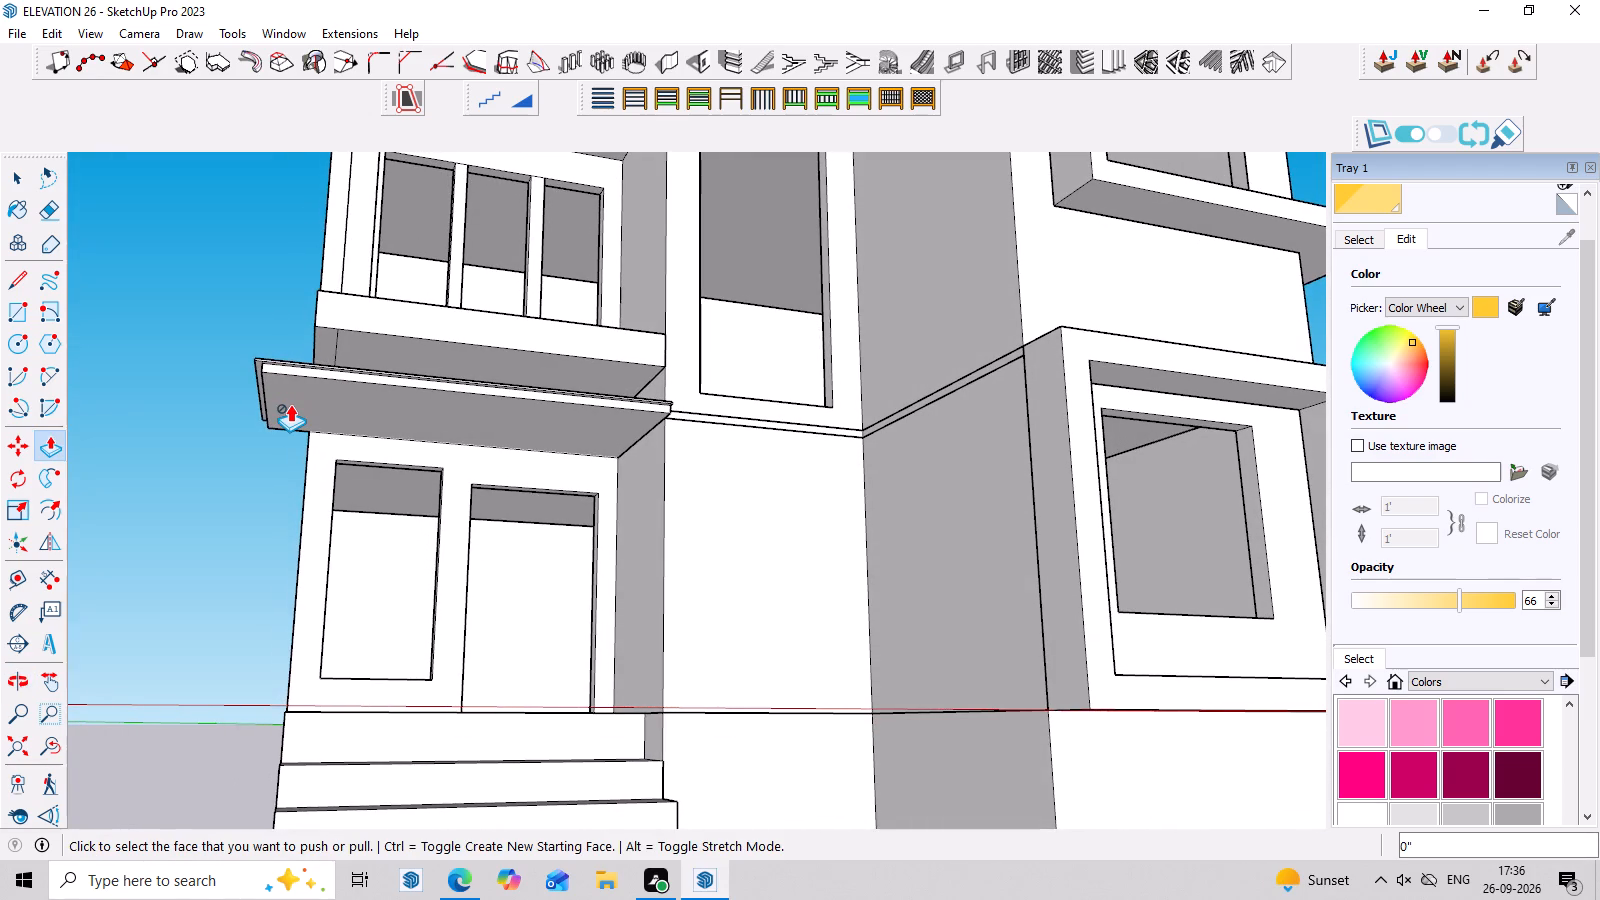
pyautogui.press('r')
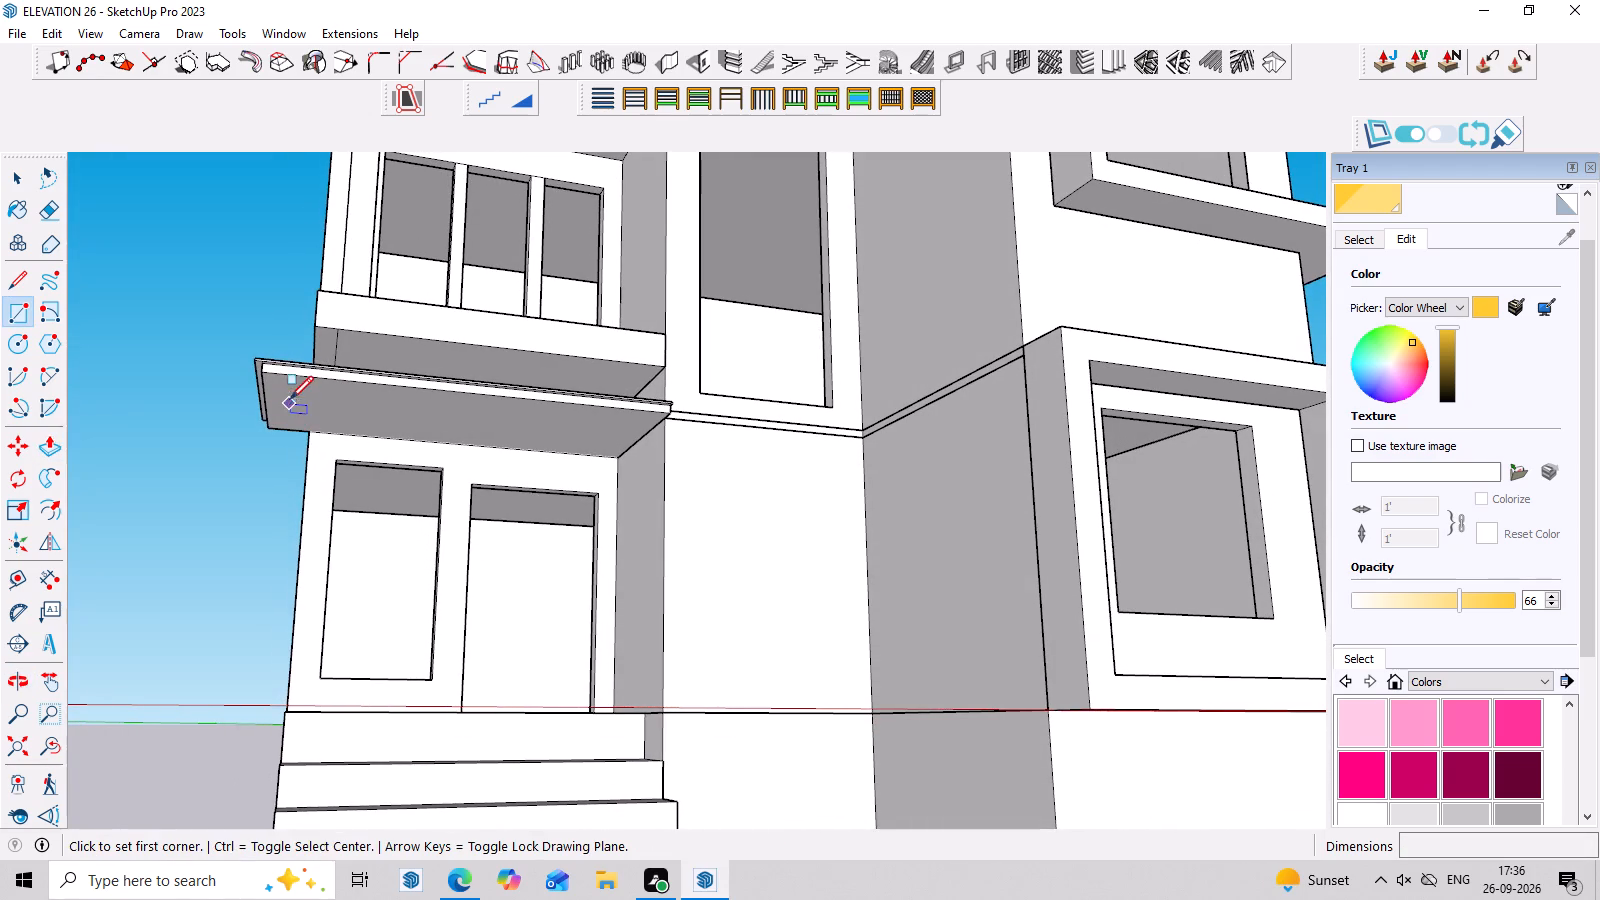
pyautogui.click(271, 397)
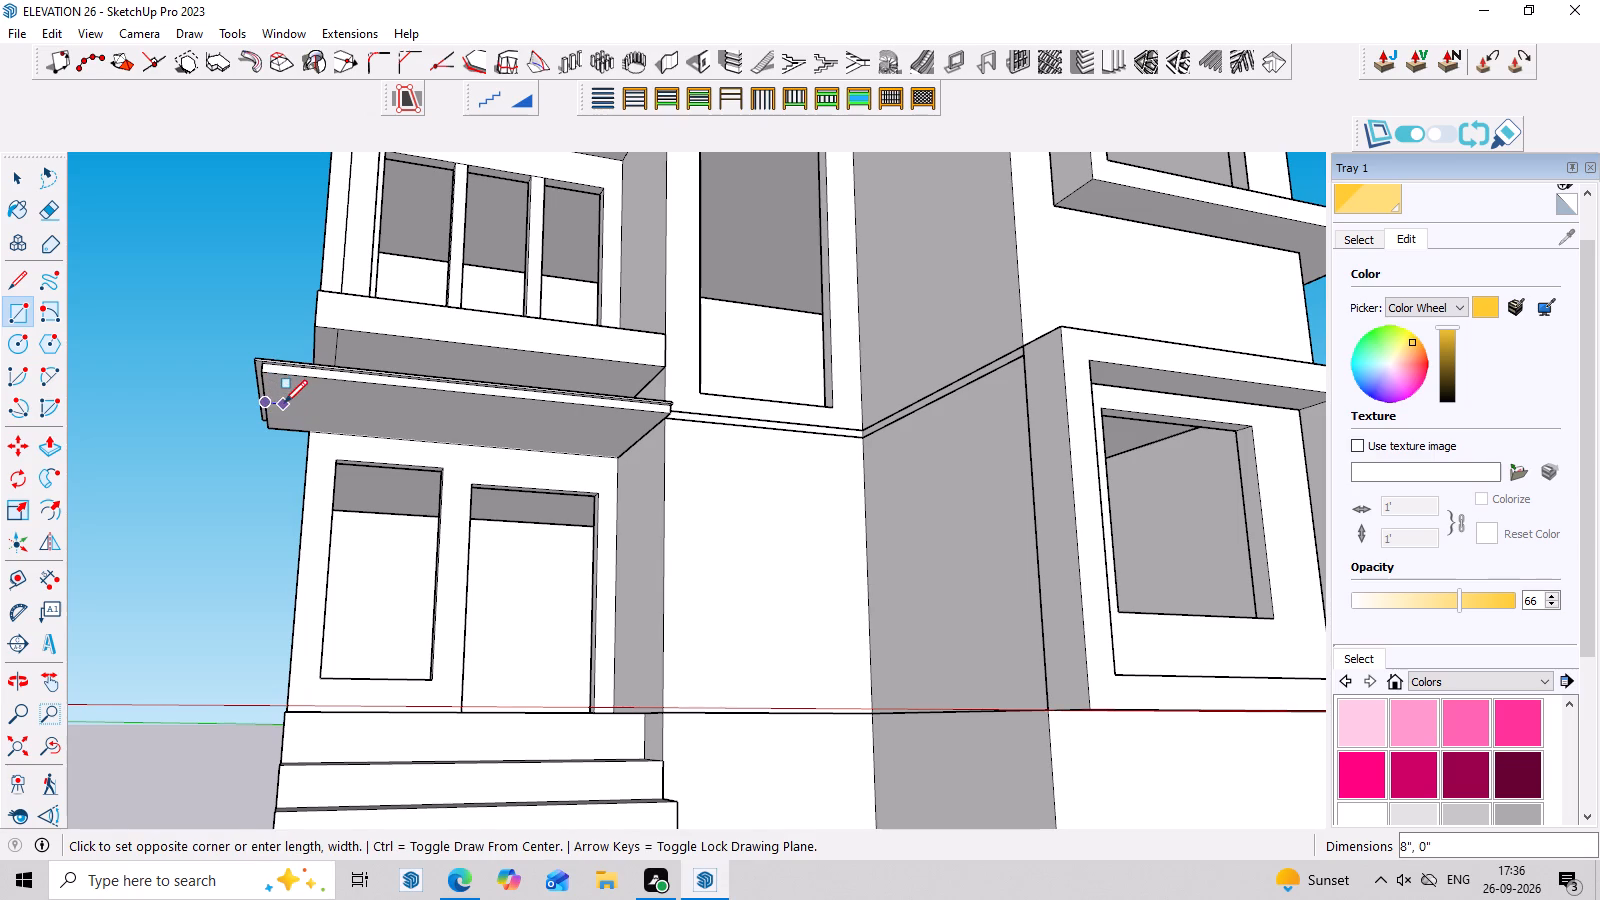
pyautogui.scroll(3, 287, 421)
pyautogui.click(285, 419)
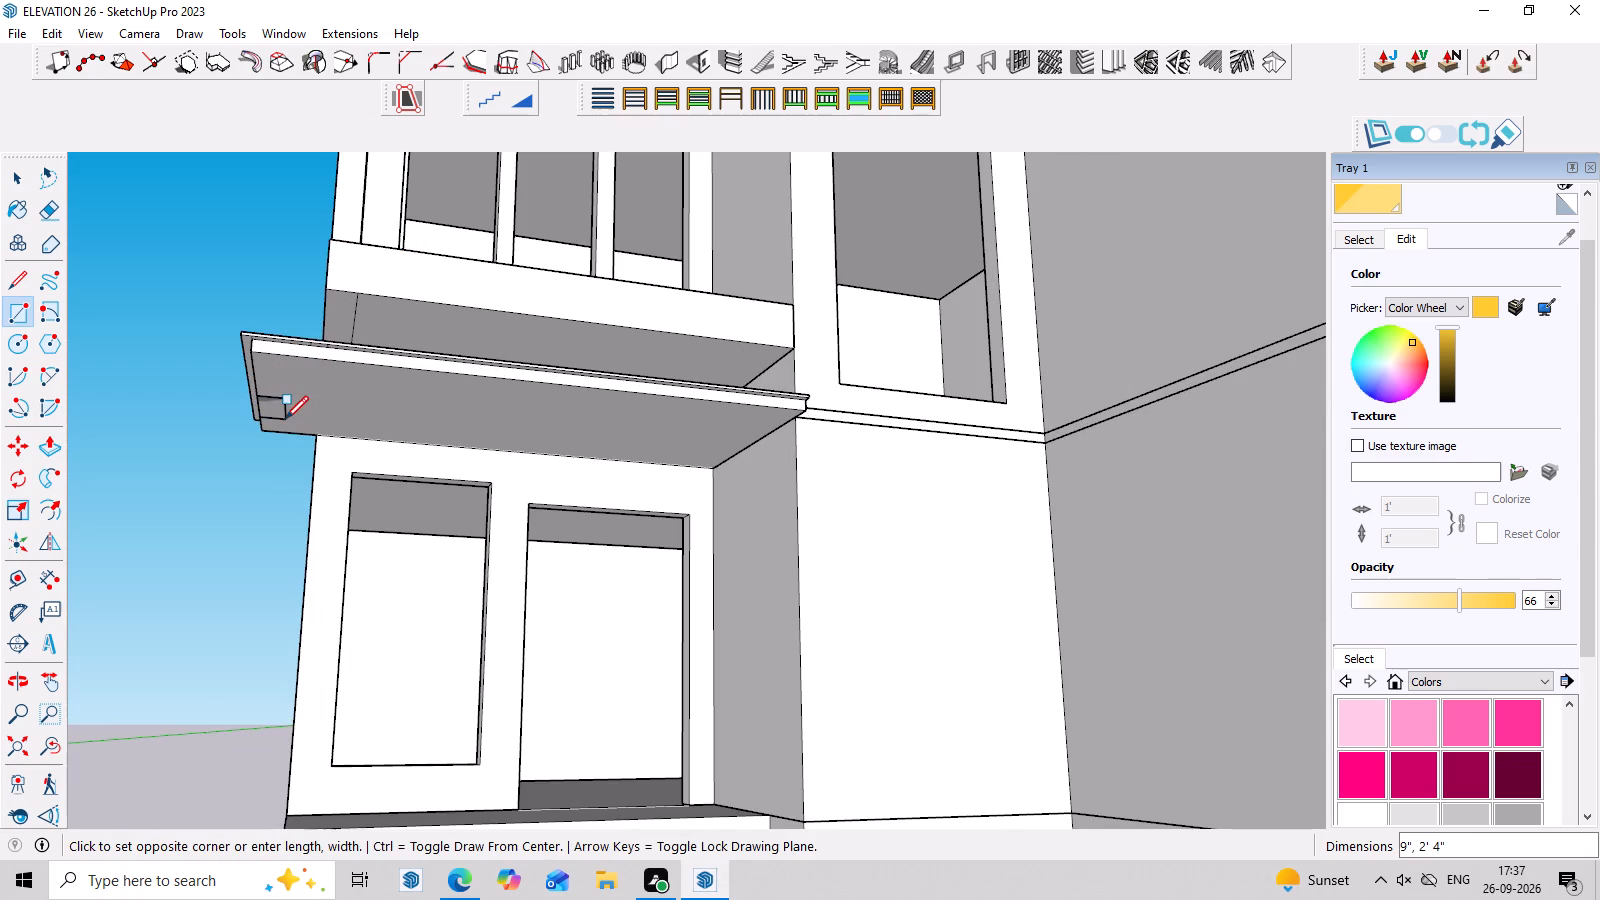
pyautogui.press('space')
# Push/Pull the small rectangle down about 17' 1" from the canopy to form a column beside the entrance steps.
pyautogui.press('p')
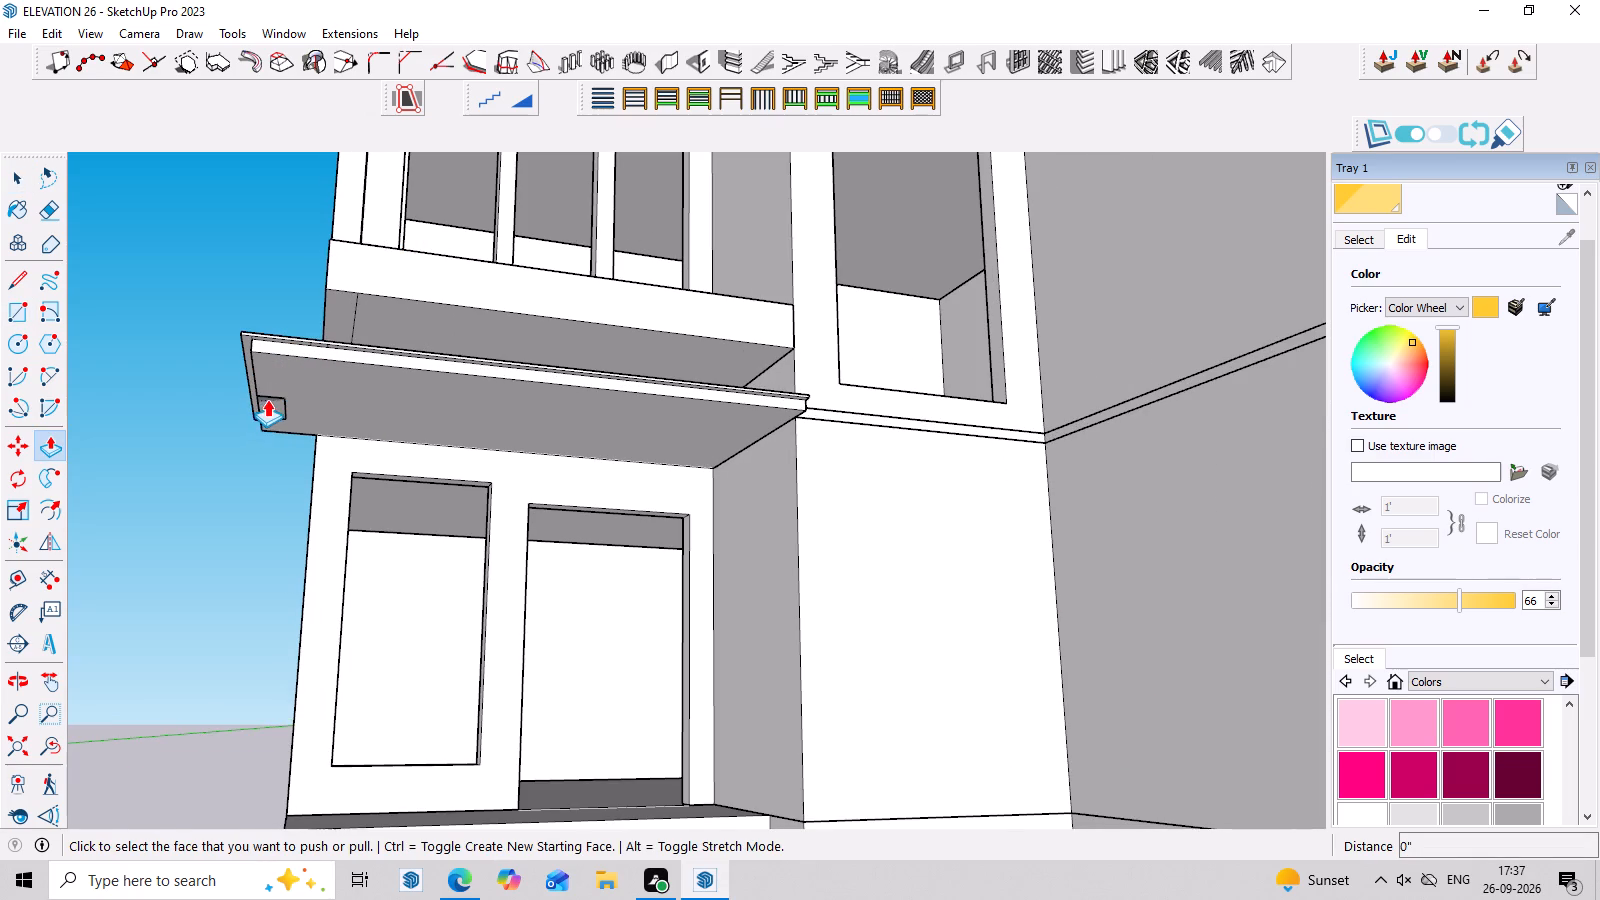
pyautogui.click(267, 399)
pyautogui.scroll(-7, 182, 589)
pyautogui.moveTo(163, 820); pyautogui.dragTo(187, 717, button='middle')
pyautogui.click(183, 770)
# Examine the new column beside the entrance steps and the whole facade alongside the neighbouring house.
pyautogui.scroll(-4, 187, 723)
pyautogui.moveTo(284, 599); pyautogui.dragTo(235, 764, button='middle')
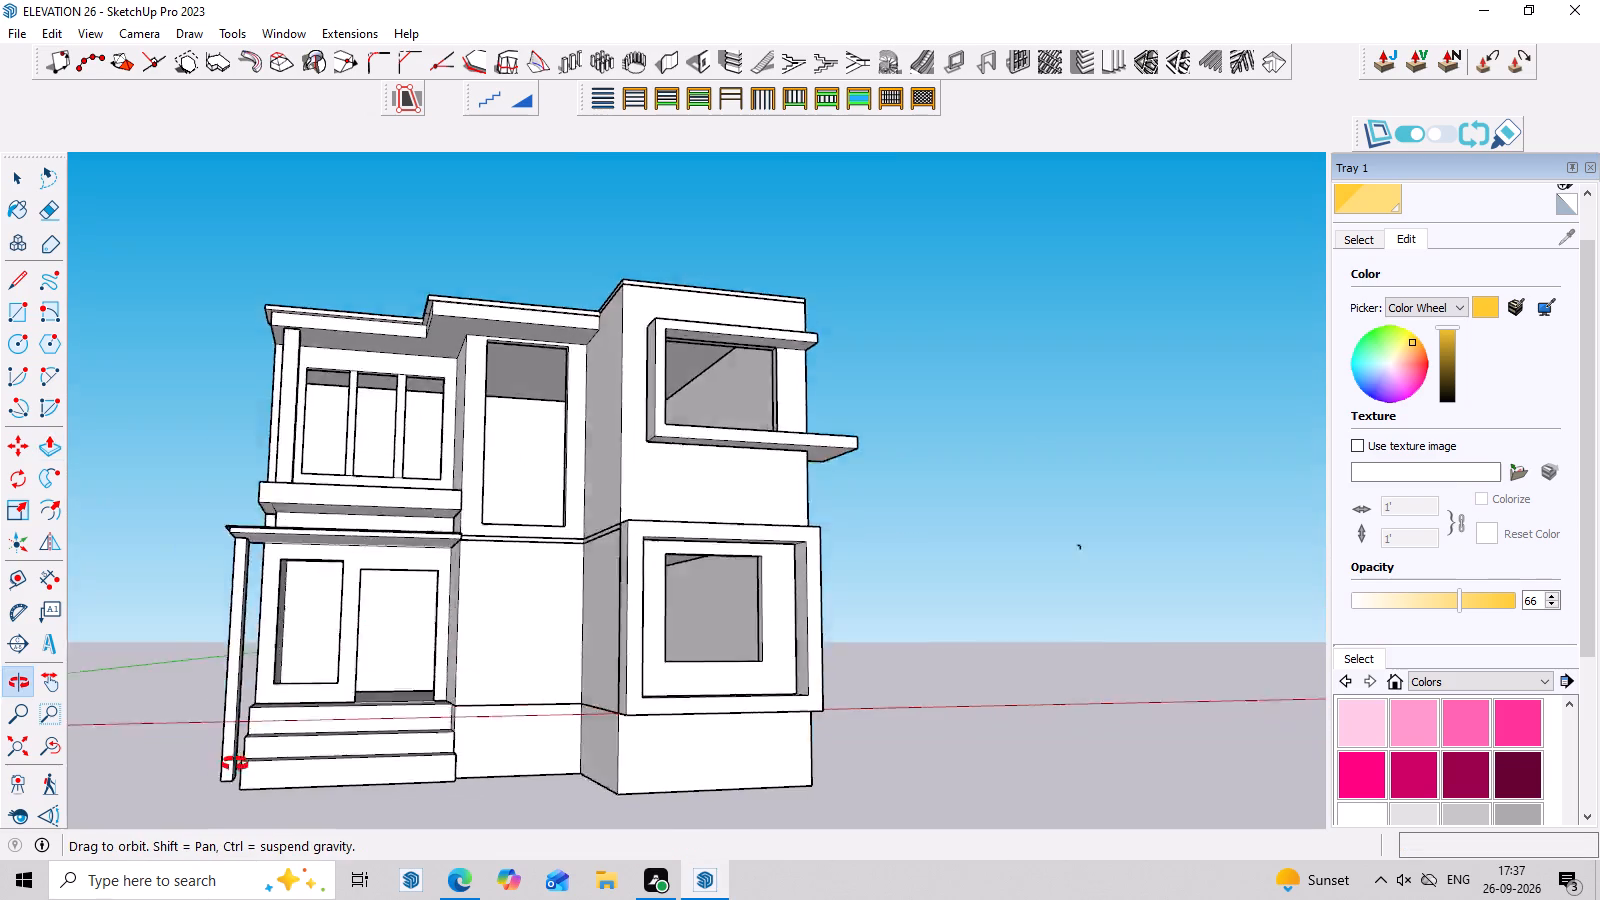
pyautogui.moveTo(235, 764); pyautogui.dragTo(226, 790, button='middle')
pyautogui.scroll(-3, 445, 632)
pyautogui.moveTo(496, 647); pyautogui.dragTo(470, 732, button='middle')
pyautogui.moveTo(755, 722); pyautogui.dragTo(677, 632, button='middle')
pyautogui.scroll(3, 676, 632)
pyautogui.scroll(-4, 719, 608)
pyautogui.moveTo(784, 582); pyautogui.dragTo(519, 466, button='middle')
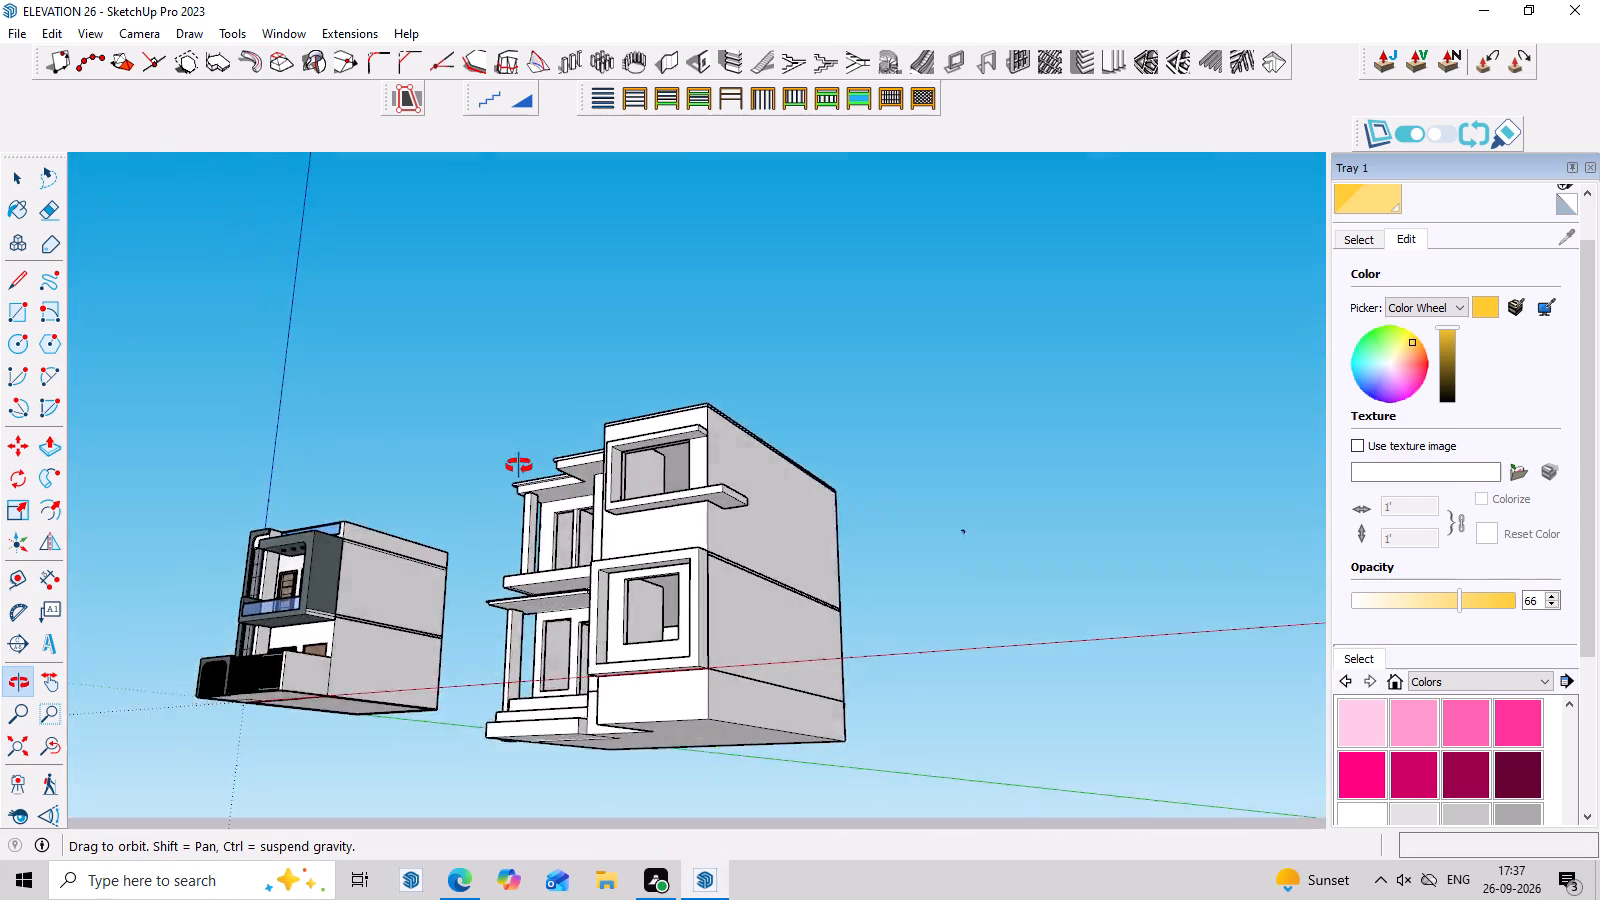
pyautogui.moveTo(519, 466); pyautogui.dragTo(912, 621, button='middle')
pyautogui.scroll(3, 576, 768)
pyautogui.moveTo(543, 744); pyautogui.dragTo(542, 730, button='middle')
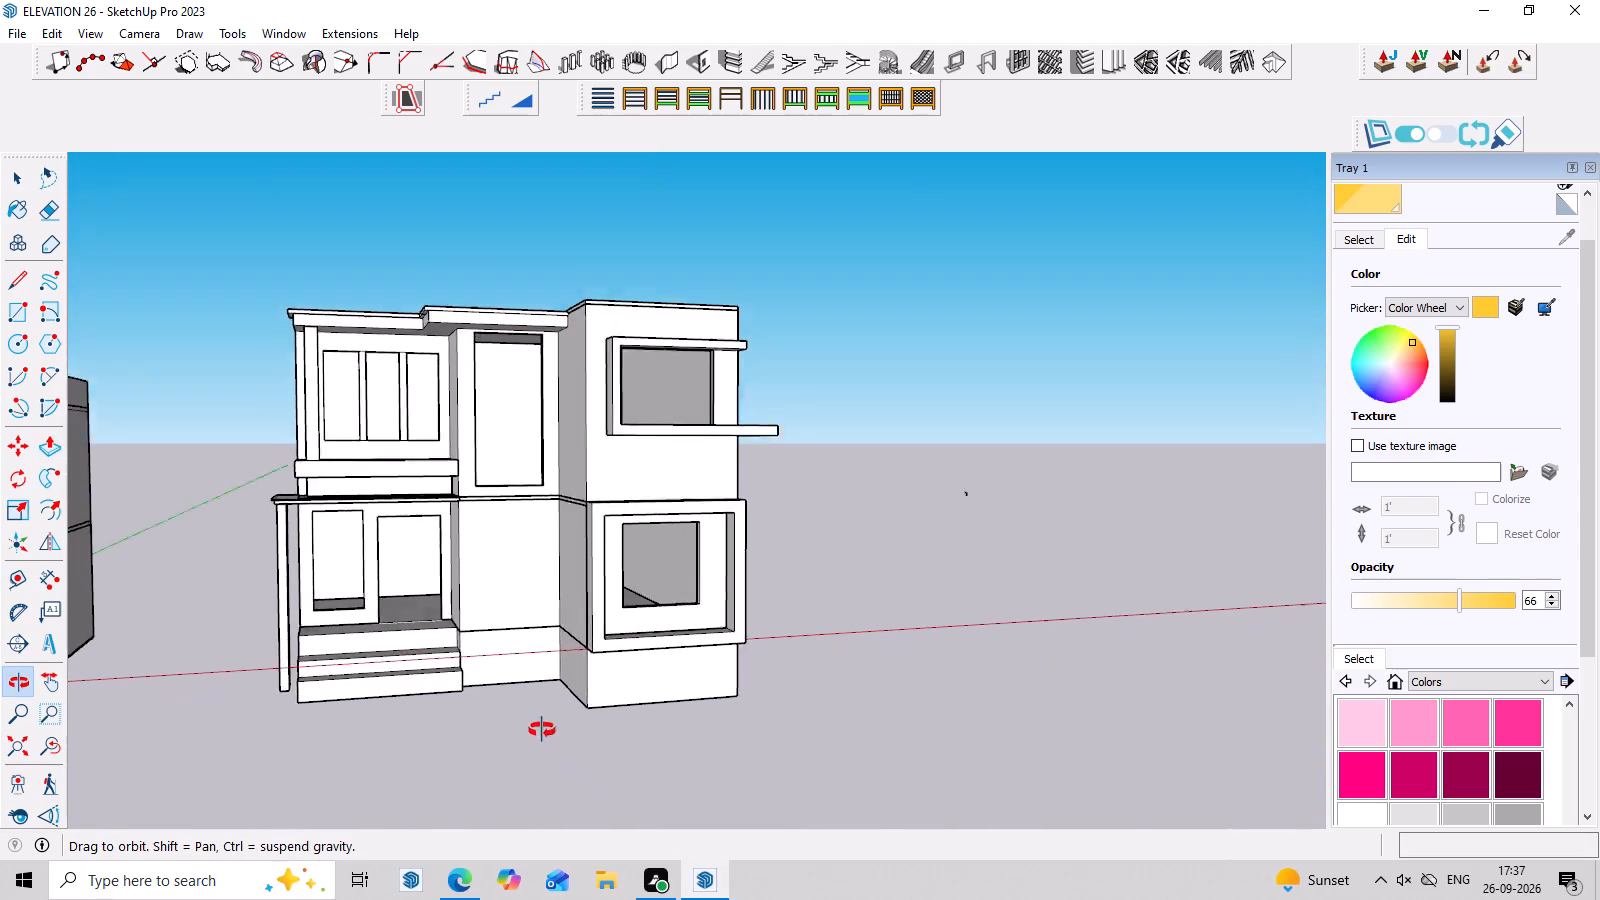
pyautogui.moveTo(542, 730); pyautogui.dragTo(456, 650, button='middle')
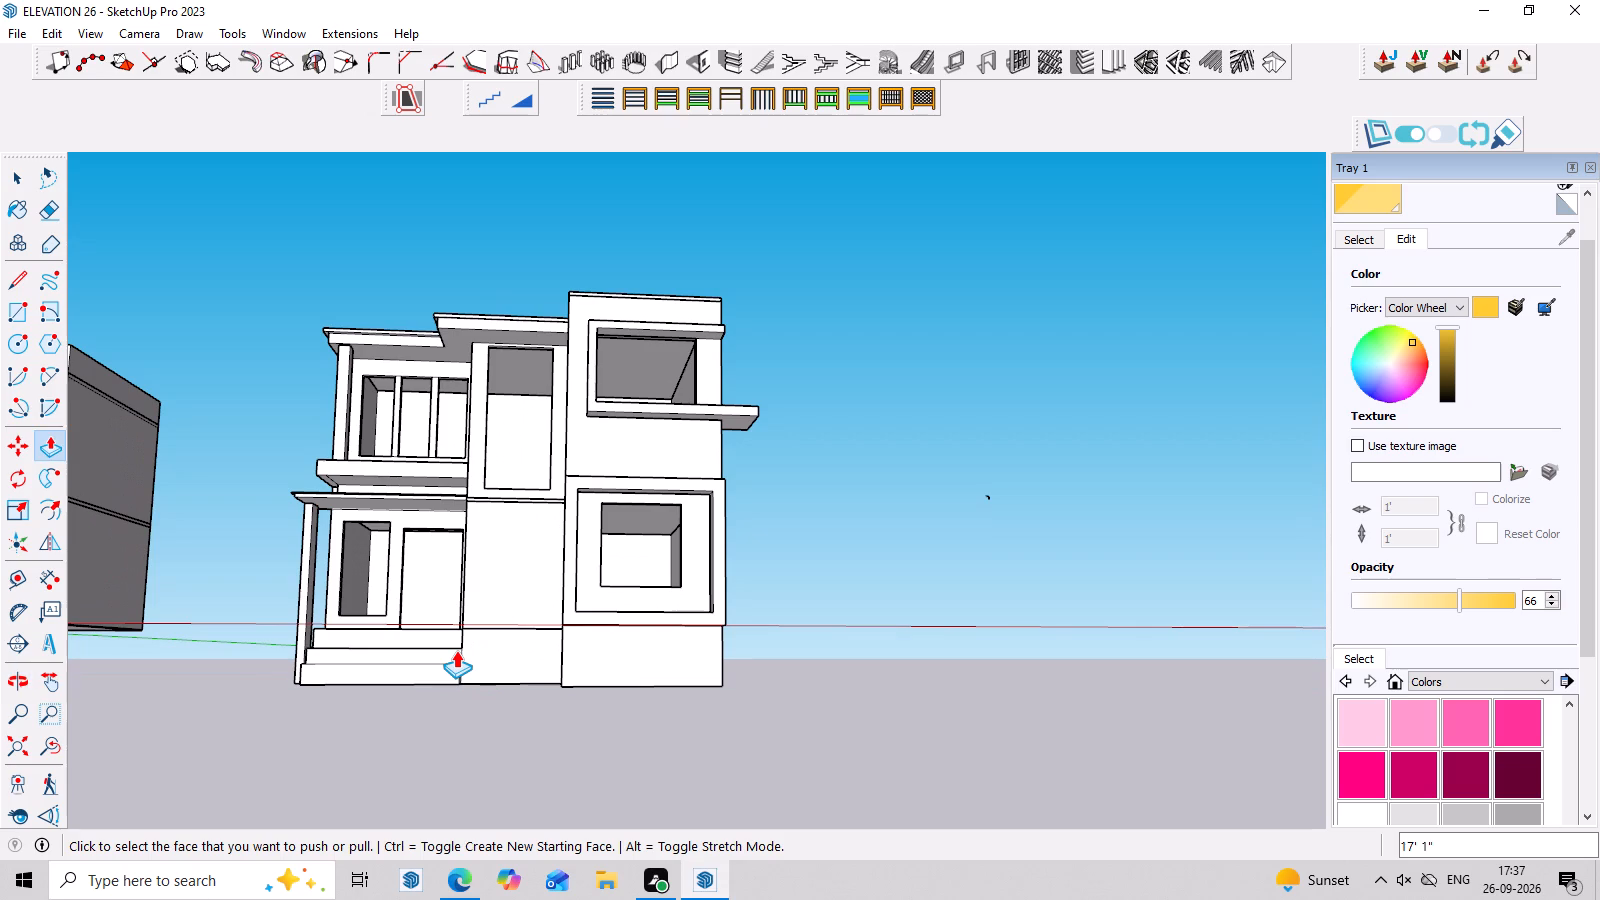
pyautogui.moveTo(455, 625); pyautogui.dragTo(756, 649, button='middle')
# Open the group containing the canopy slab and the floor-level band for editing, and select its connected geometry.
pyautogui.scroll(6, 296, 445)
pyautogui.moveTo(345, 483); pyautogui.dragTo(346, 498, button='middle')
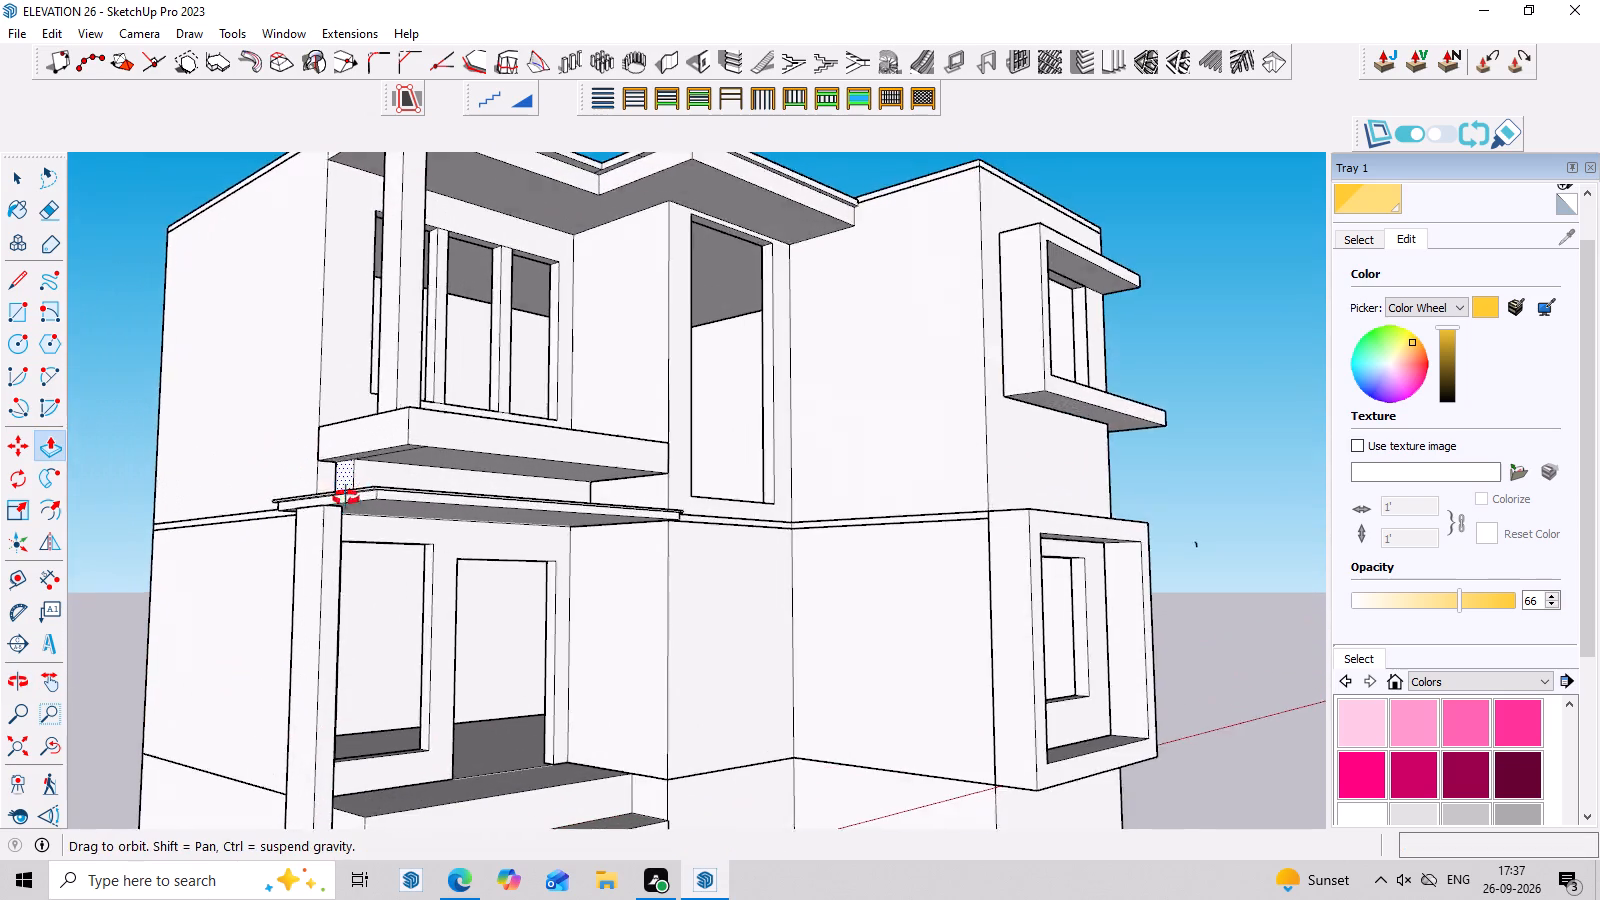
pyautogui.moveTo(346, 498); pyautogui.dragTo(343, 645, button='middle')
pyautogui.scroll(3, 343, 645)
pyautogui.moveTo(342, 624); pyautogui.dragTo(382, 512, button='middle')
pyautogui.scroll(4, 383, 513)
pyautogui.press('space')
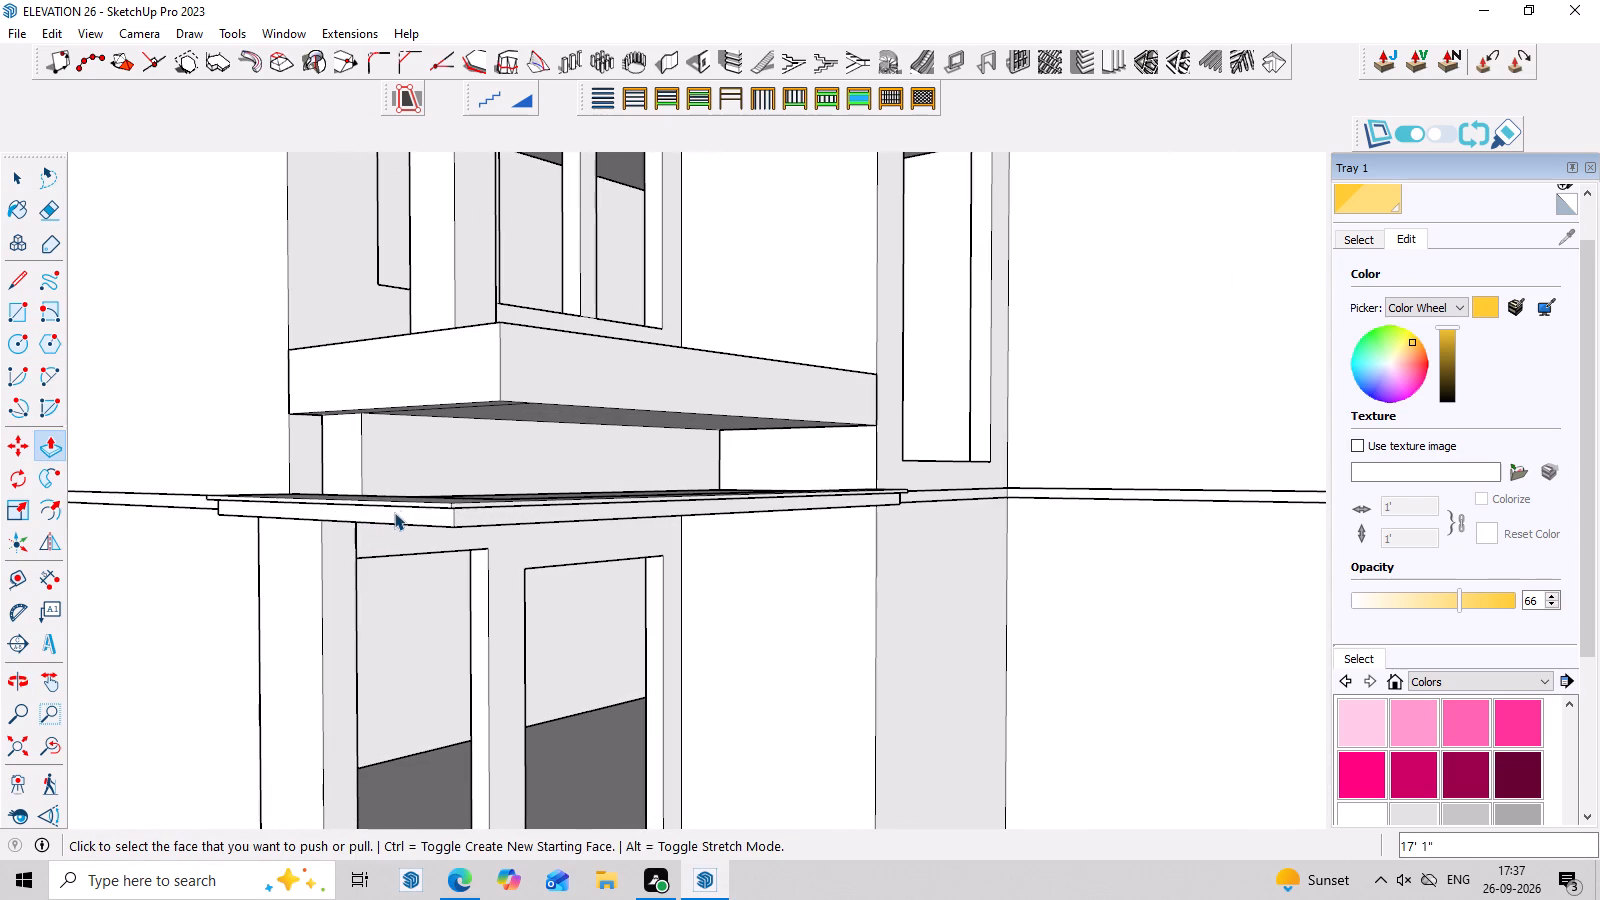
pyautogui.click(399, 507)
pyautogui.tripleClick(399, 511)
pyautogui.click(399, 511)
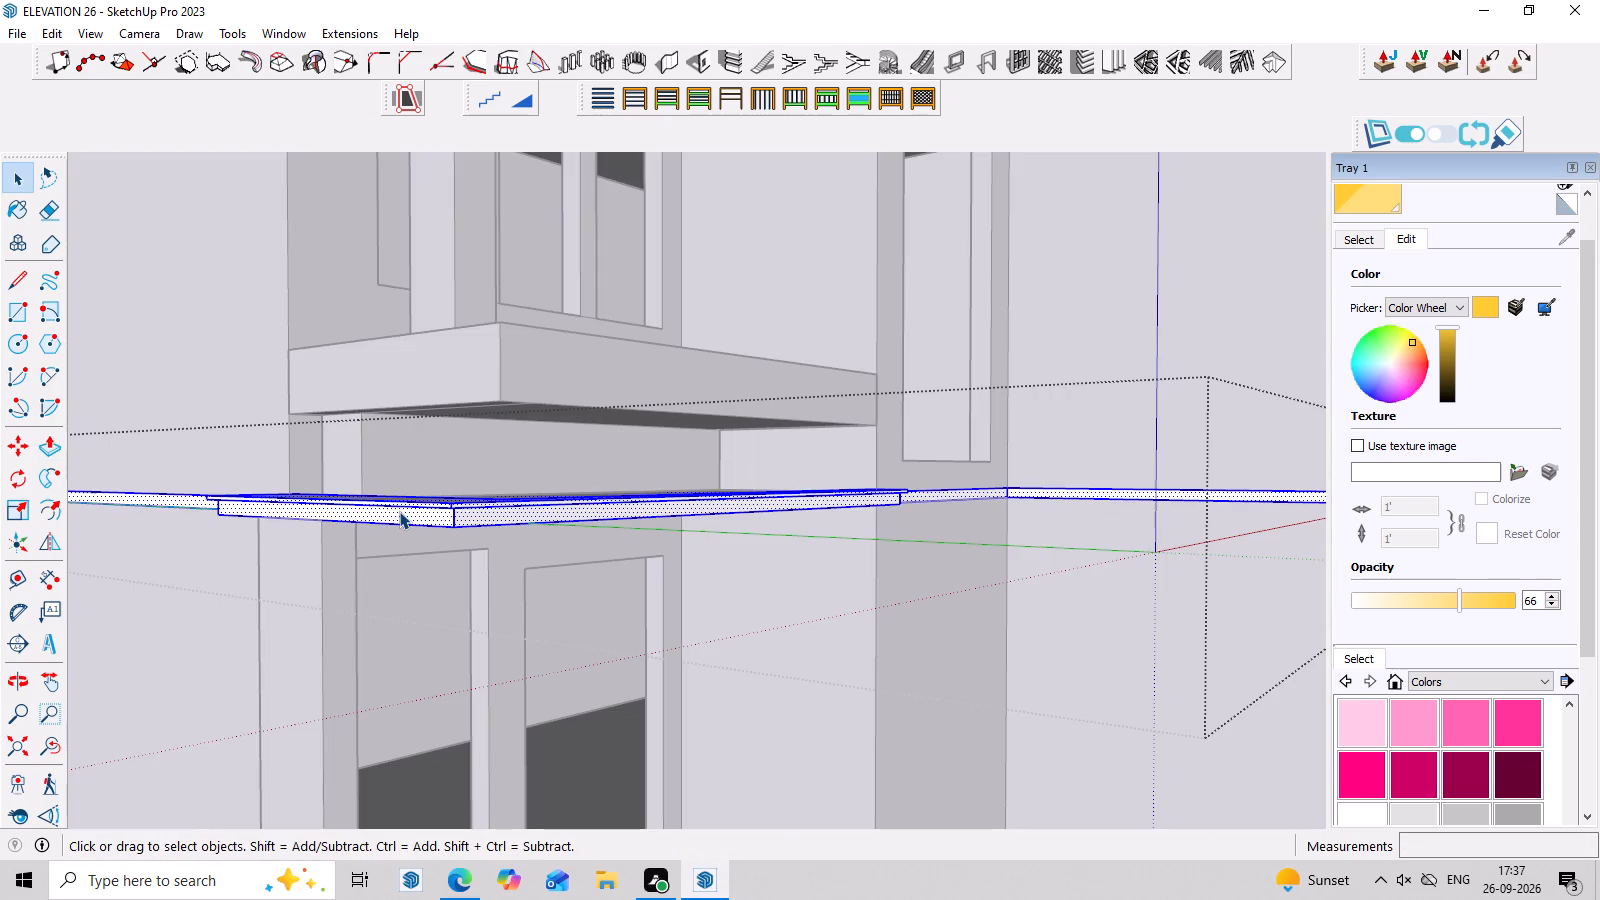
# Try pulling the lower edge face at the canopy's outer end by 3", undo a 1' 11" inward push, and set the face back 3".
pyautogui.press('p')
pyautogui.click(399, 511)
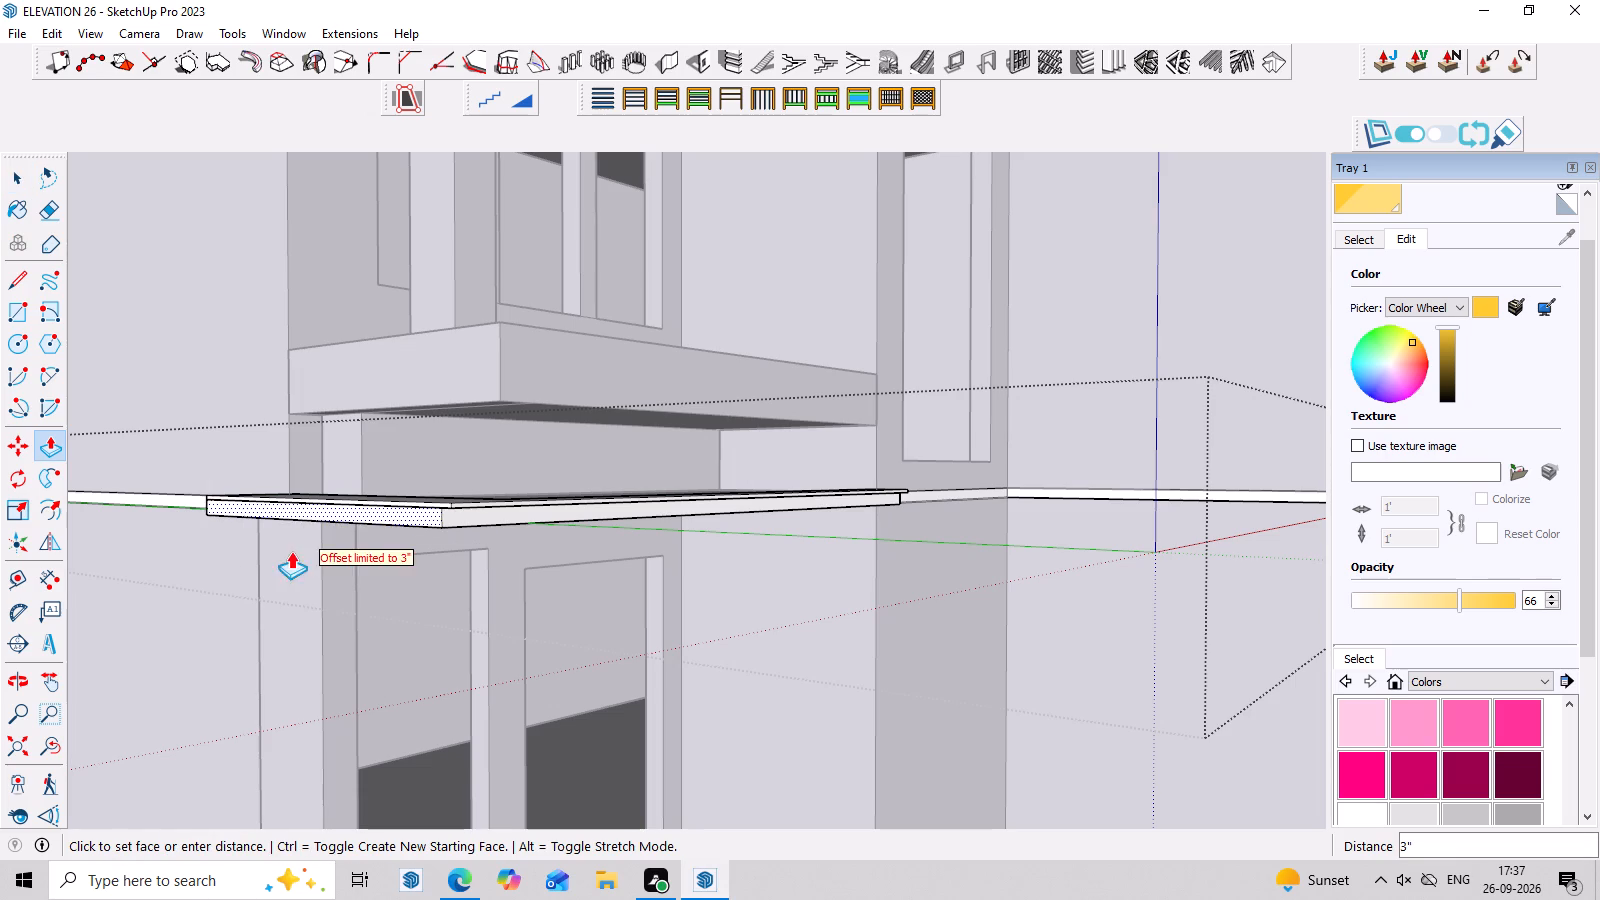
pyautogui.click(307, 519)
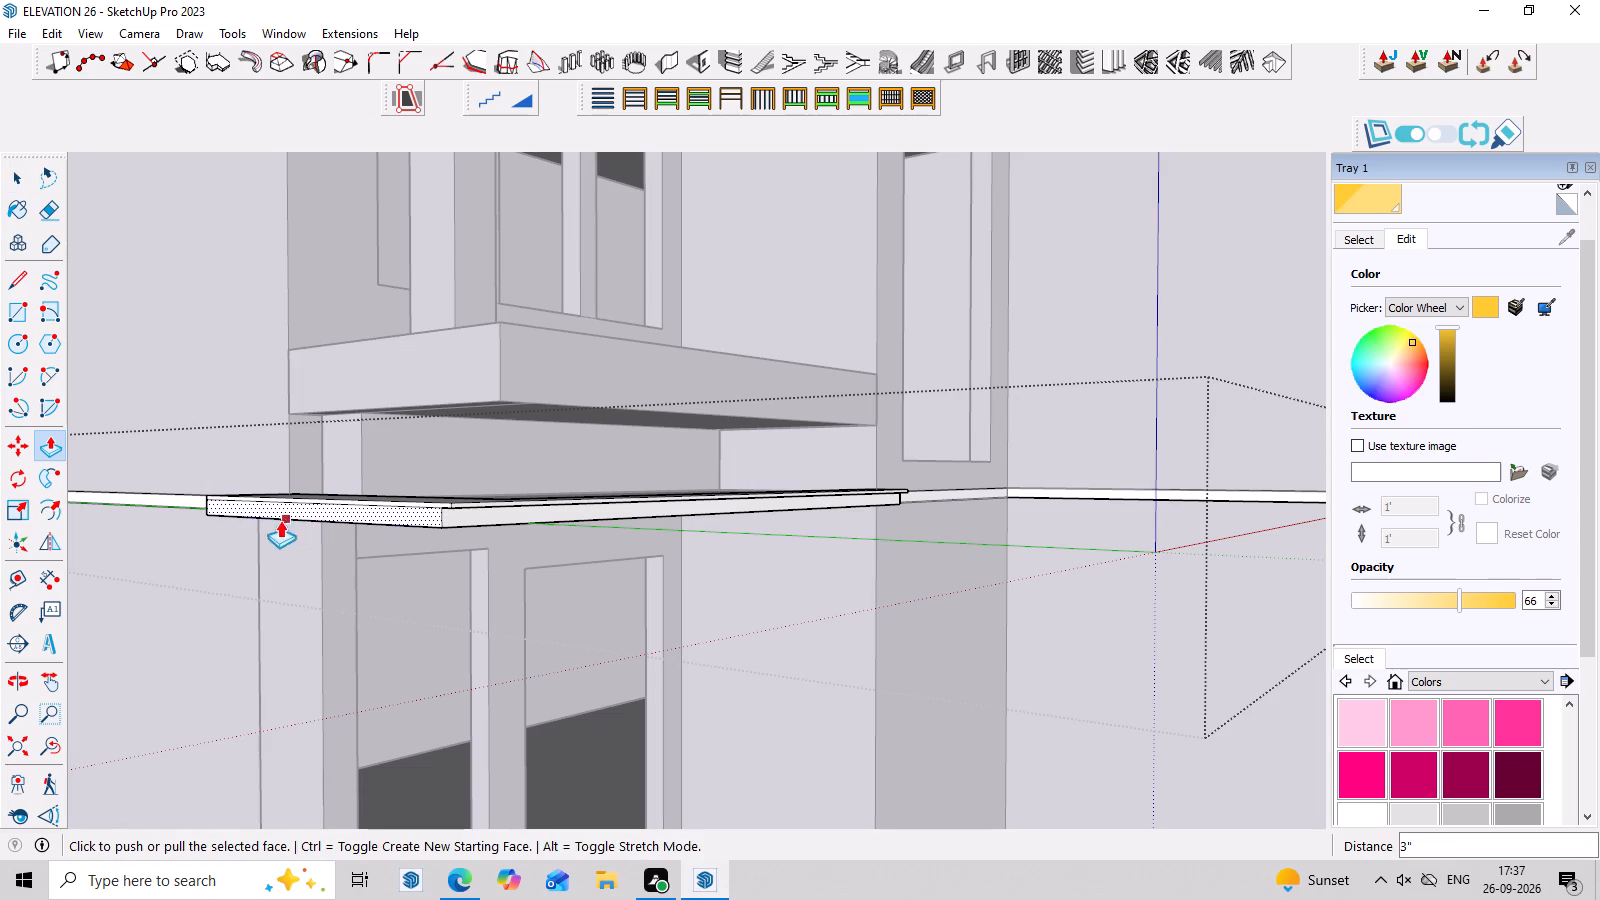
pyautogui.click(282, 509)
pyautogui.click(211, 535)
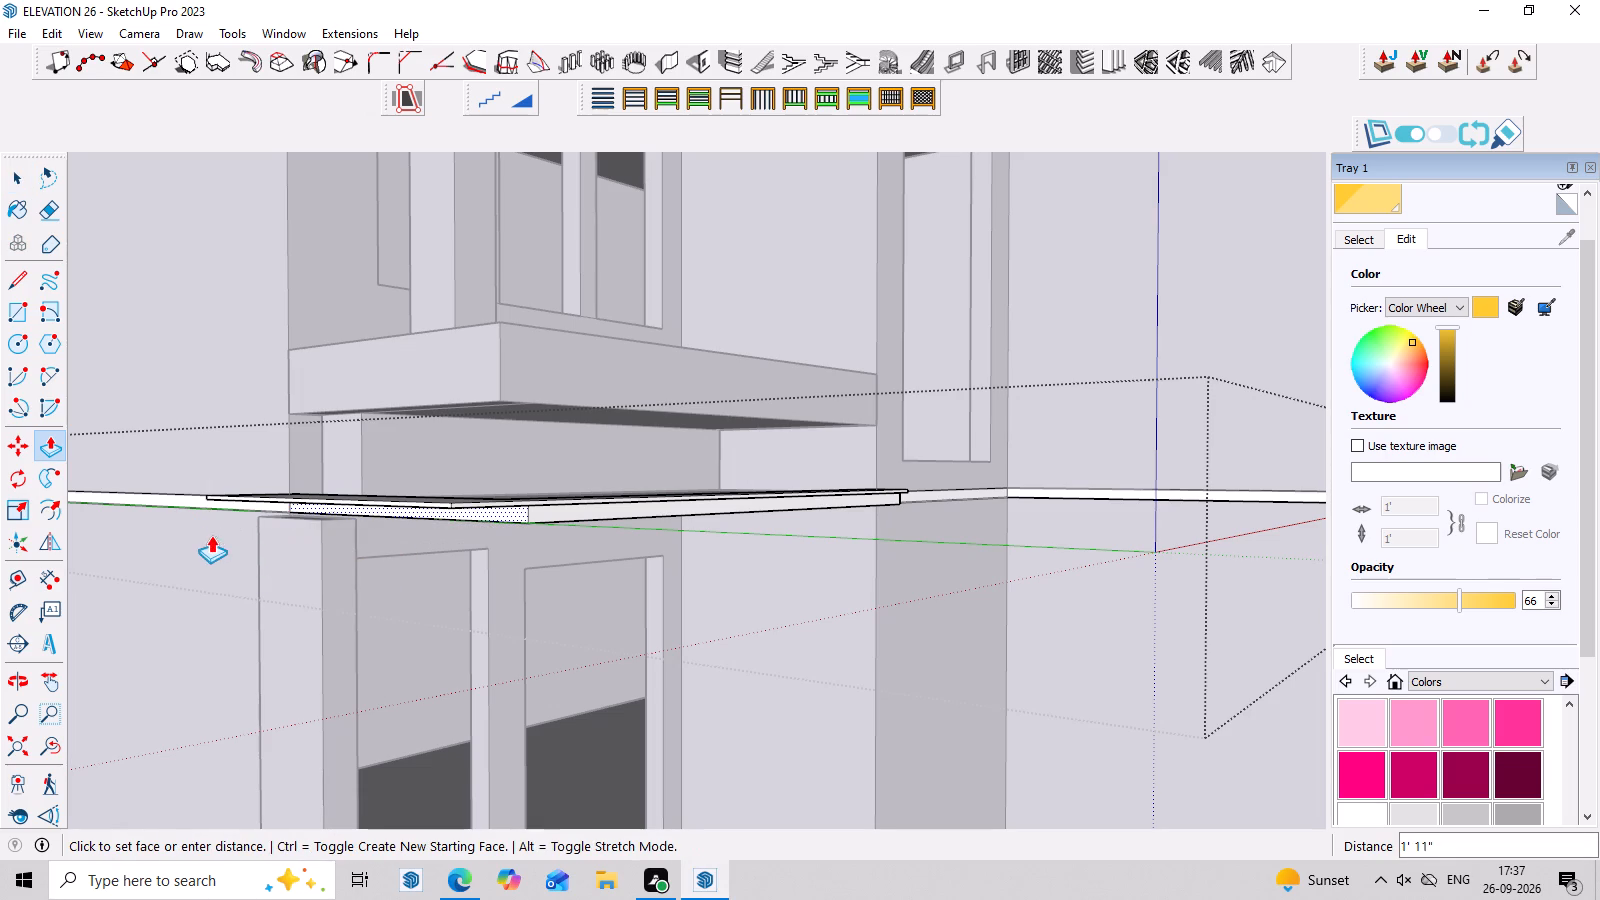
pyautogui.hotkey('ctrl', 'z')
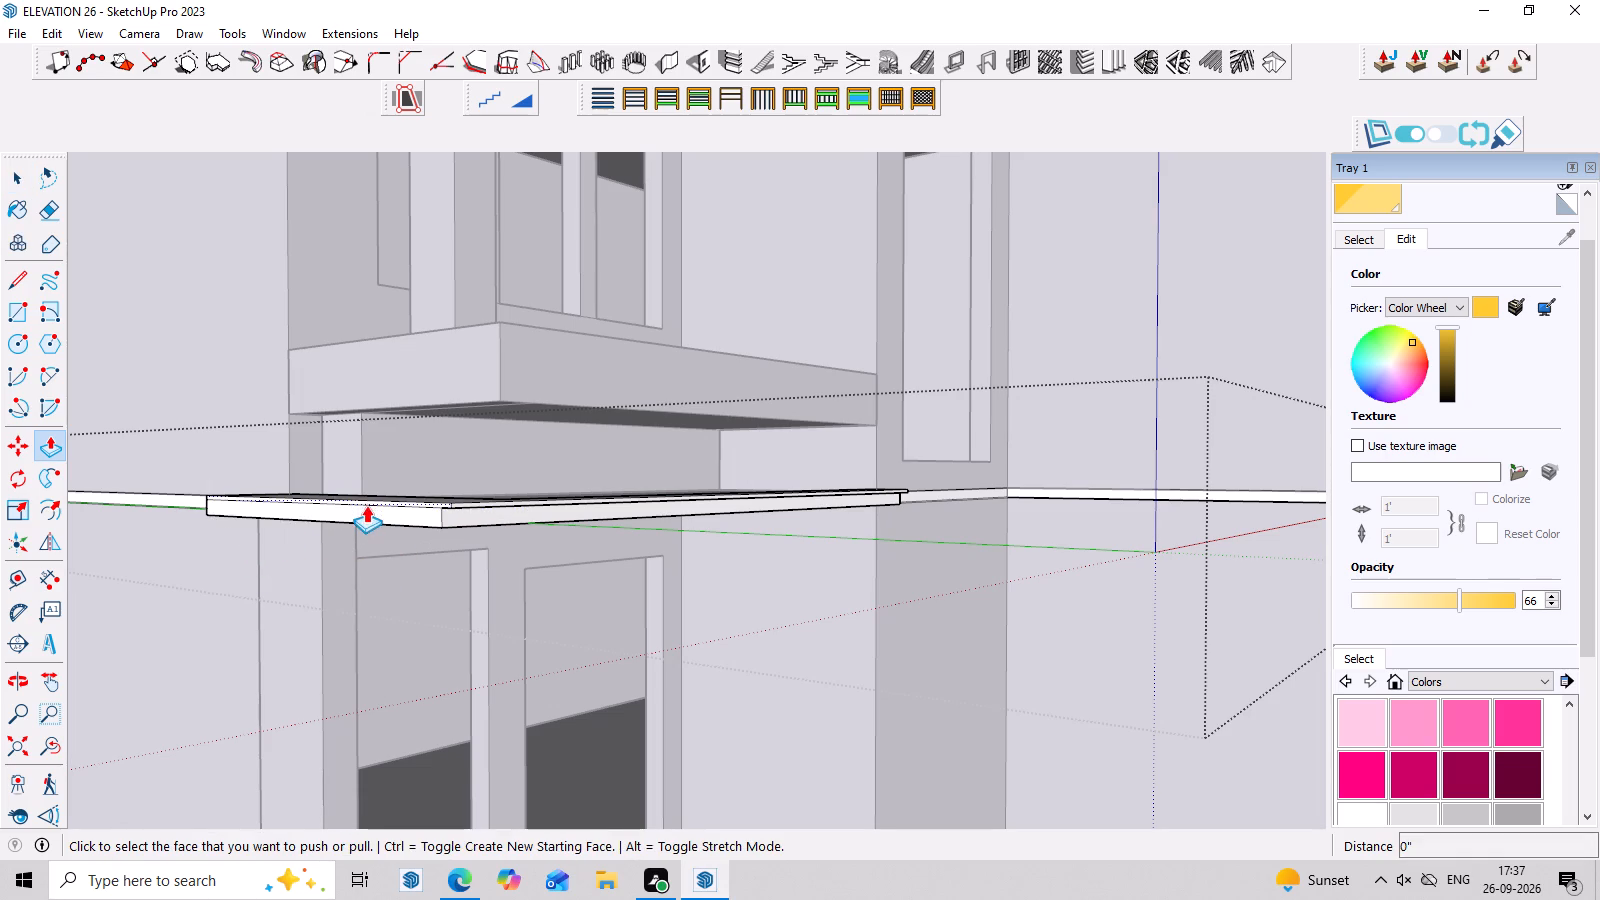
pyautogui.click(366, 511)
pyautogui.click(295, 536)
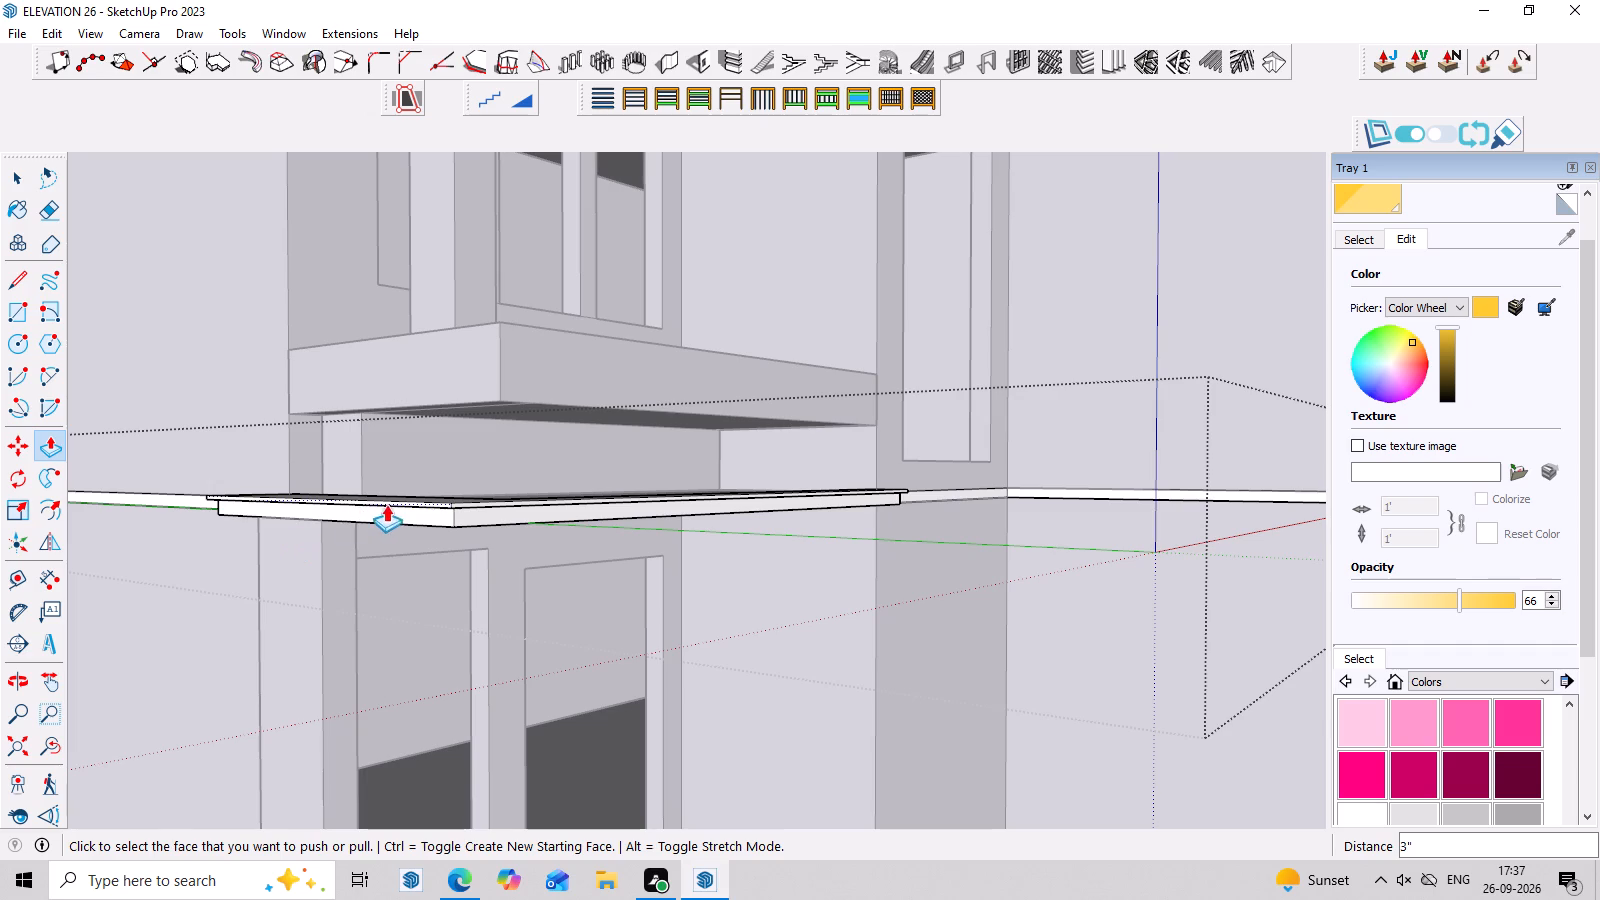
# Push/Pull the lower edge face at the canopy's free outer end outward about 1' 1".
pyautogui.click(393, 509)
pyautogui.moveTo(296, 536); pyautogui.dragTo(153, 646, button='middle')
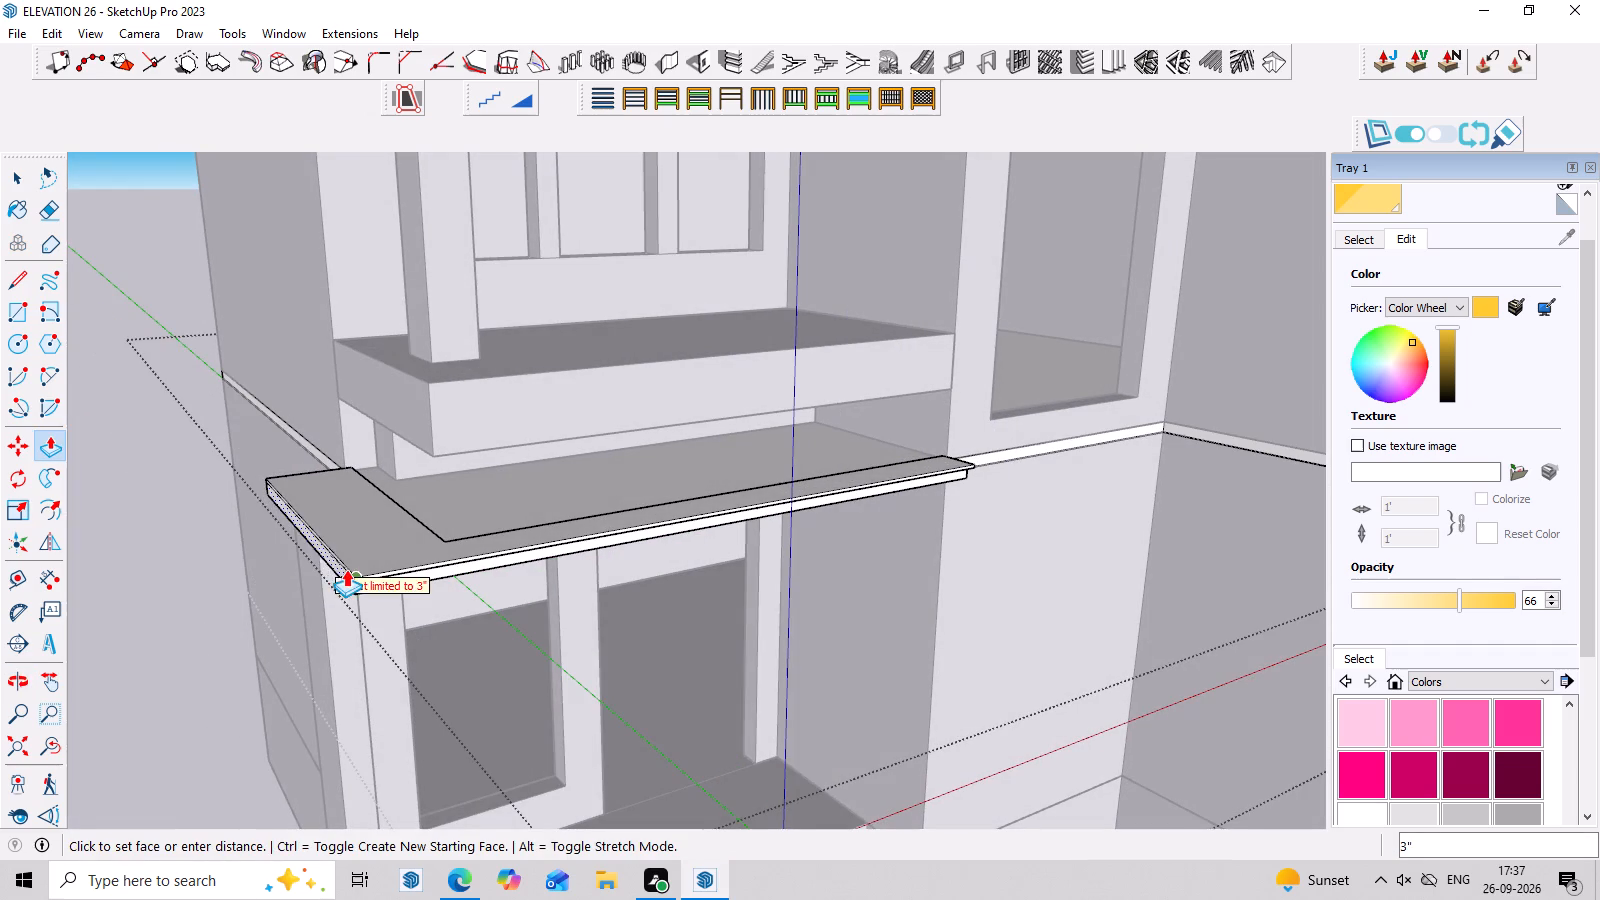
pyautogui.scroll(2, 360, 586)
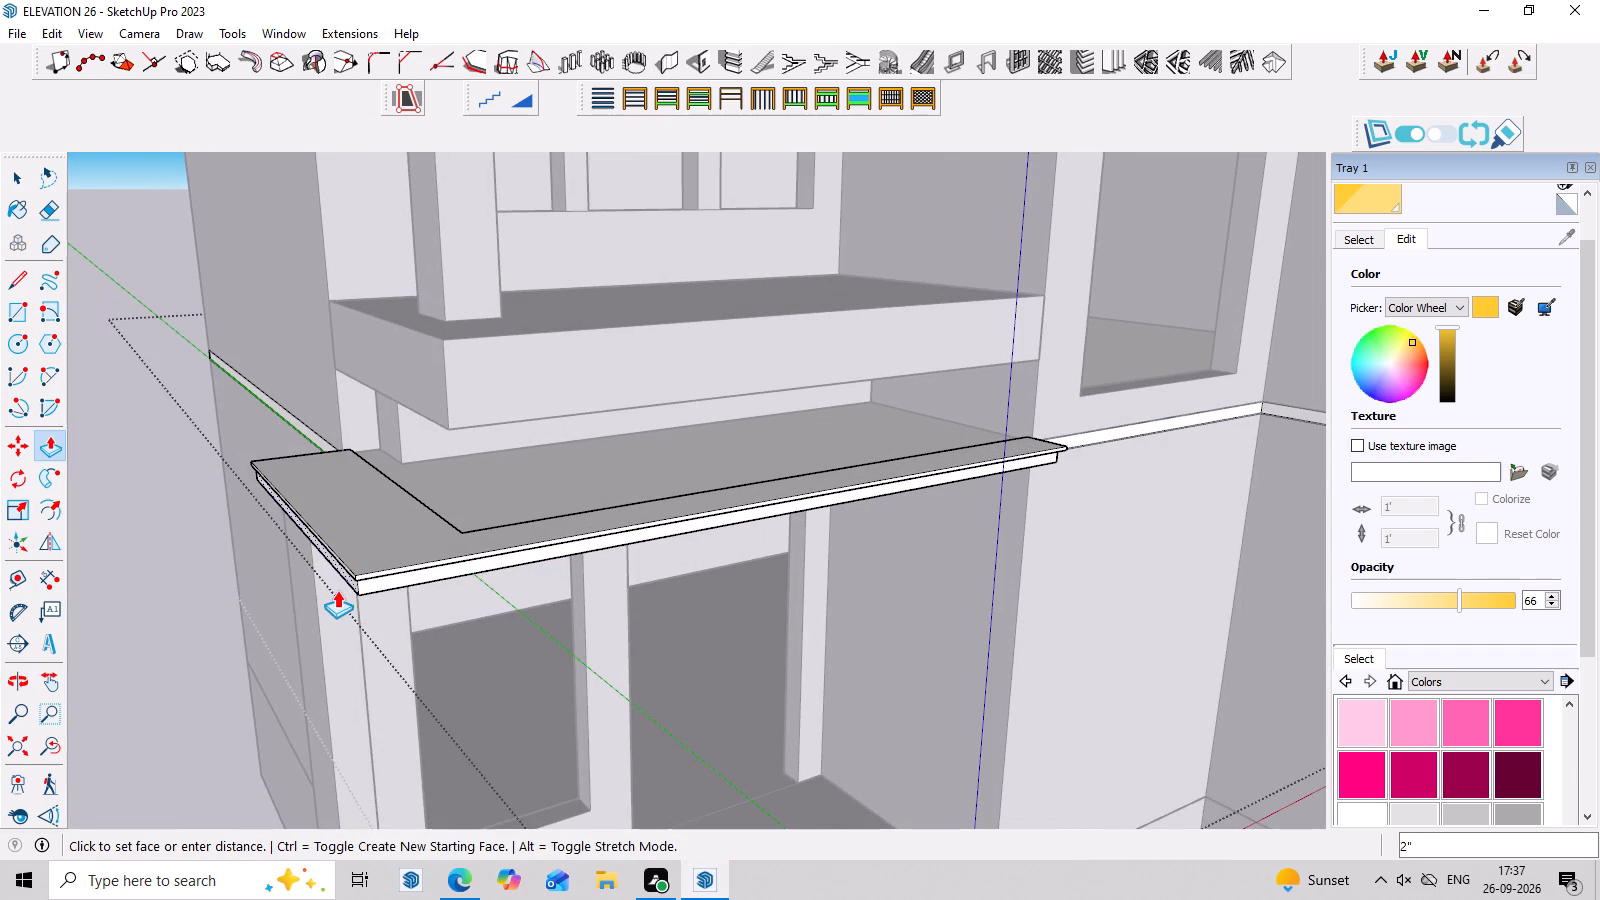
pyautogui.scroll(2, 344, 584)
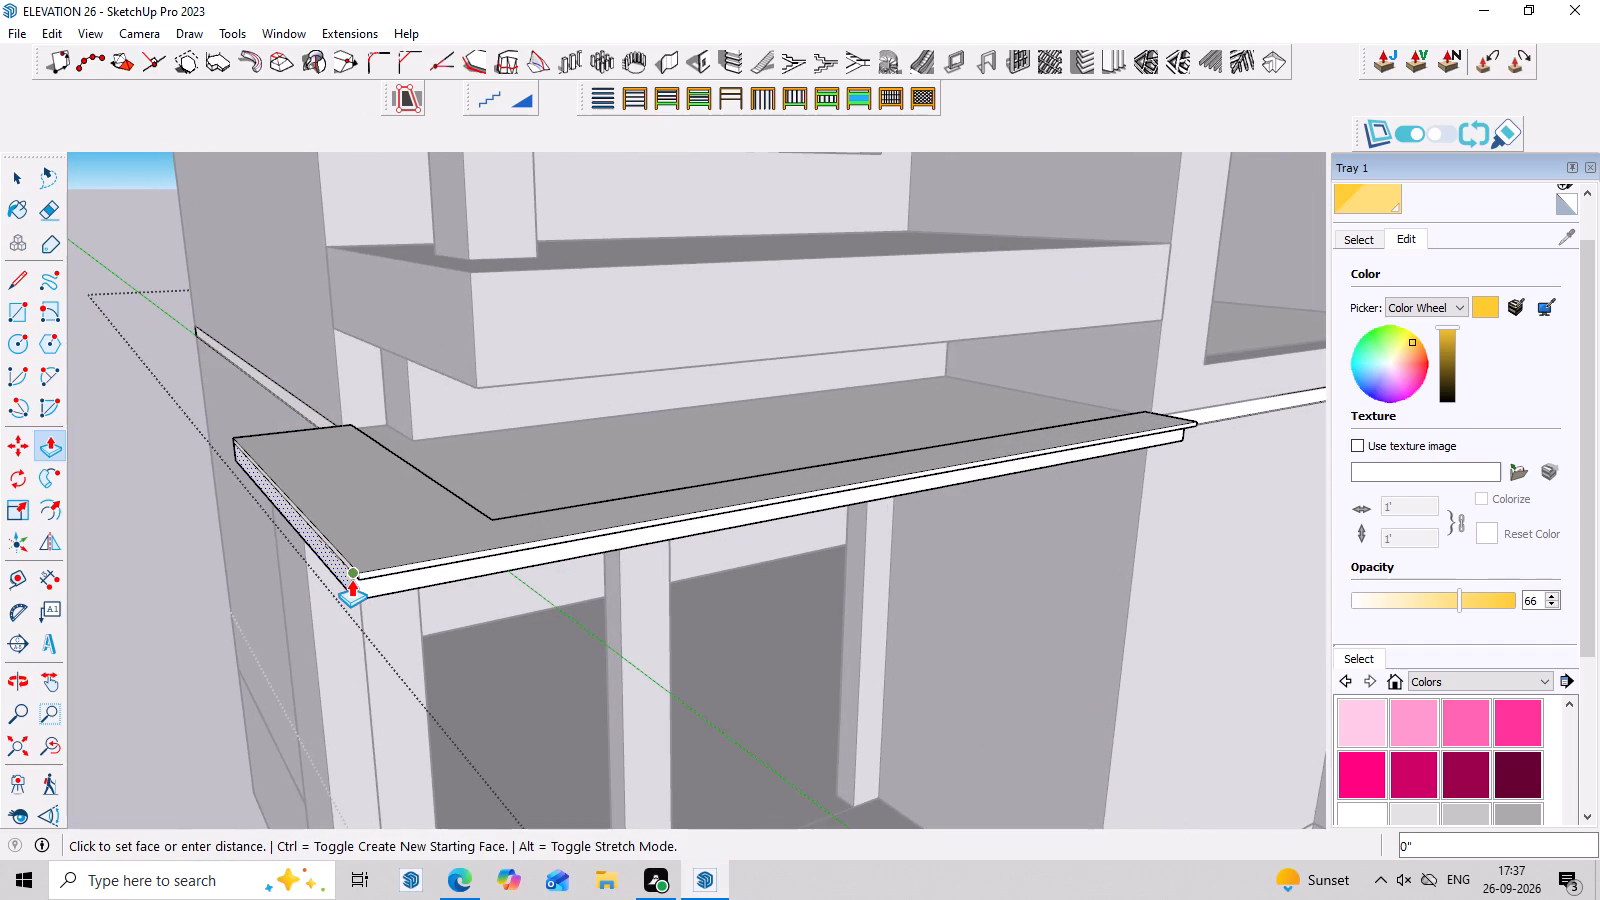
pyautogui.click(351, 579)
pyautogui.click(342, 579)
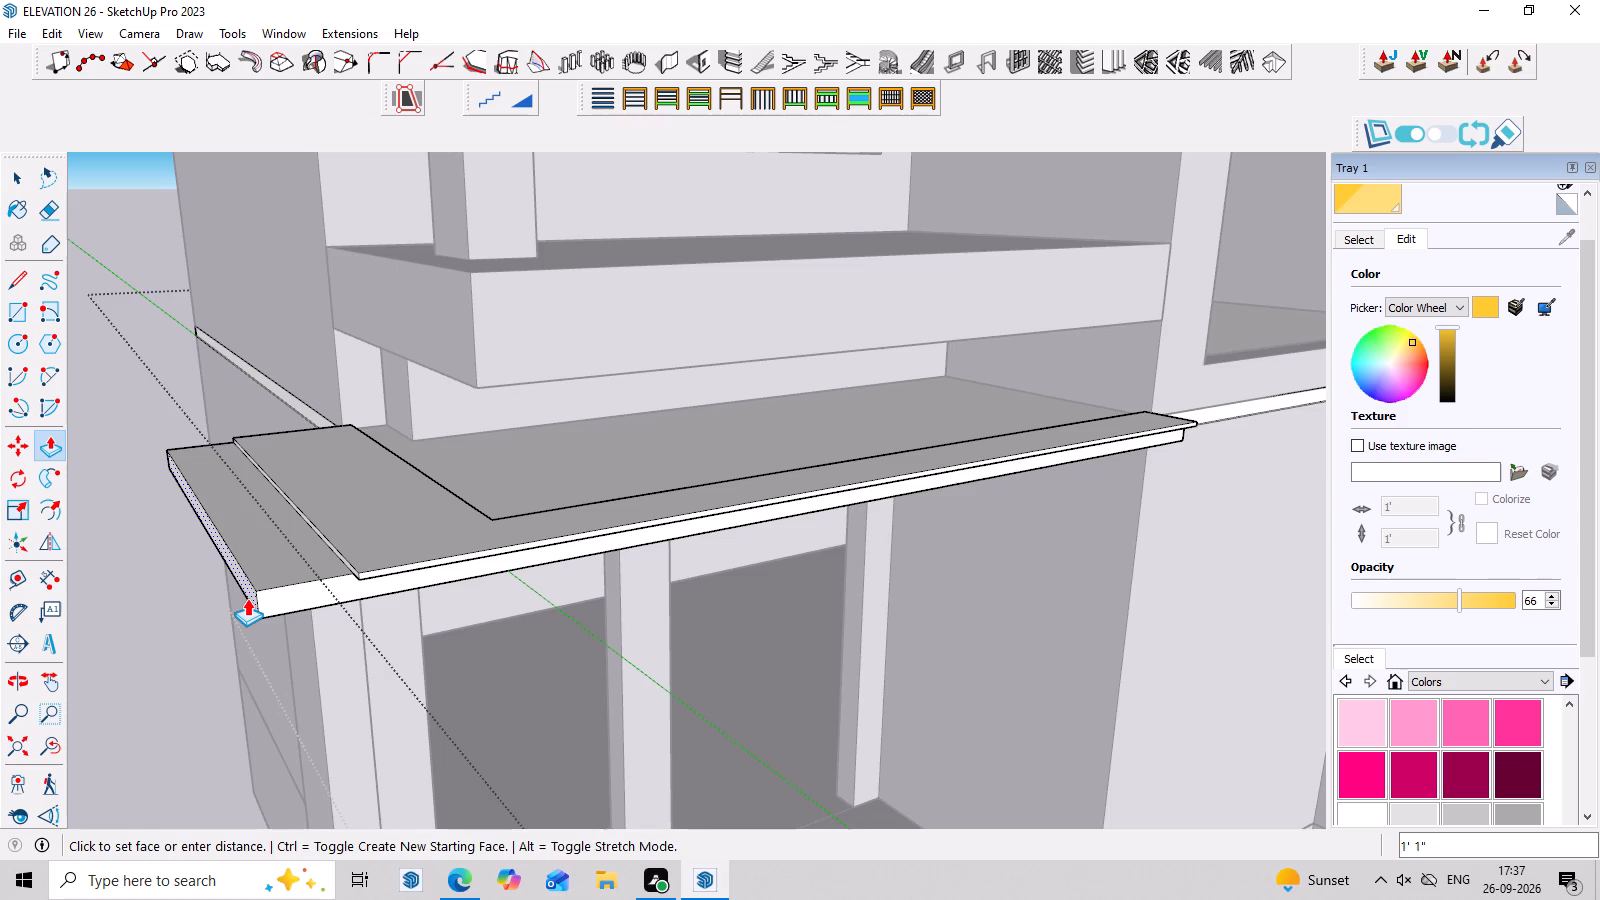
pyautogui.click(247, 598)
# Push/Pull the thin upper lip's end face at the canopy's outer end outward about 1'.
pyautogui.scroll(2, 380, 549)
pyautogui.press('space')
pyautogui.scroll(3, 344, 582)
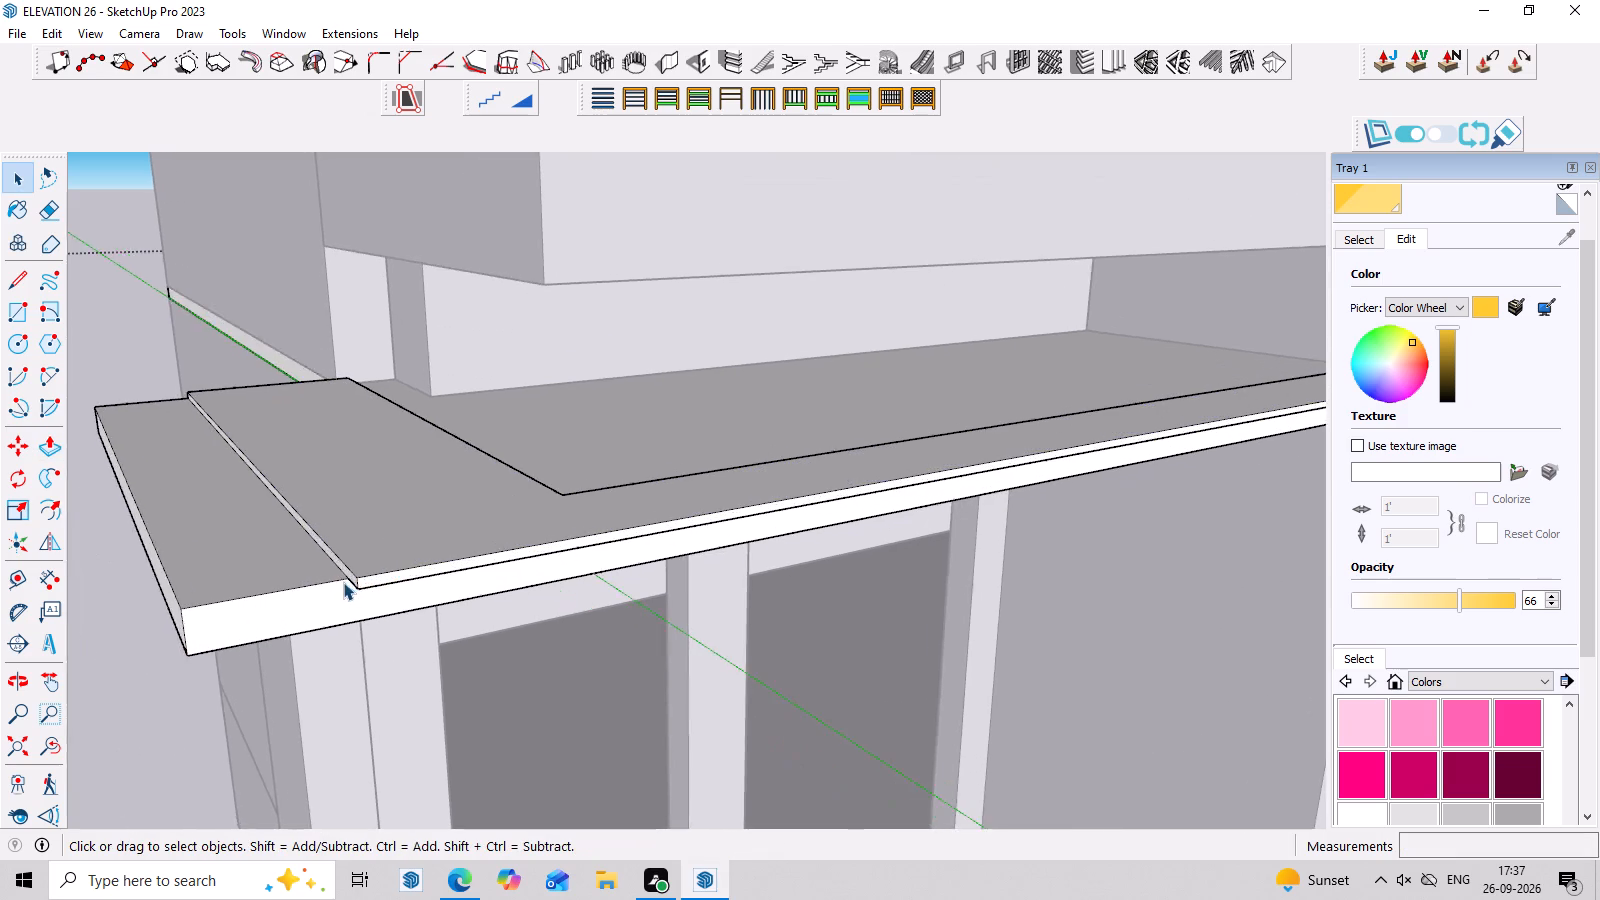
pyautogui.moveTo(343, 582); pyautogui.dragTo(462, 599, button='middle')
pyautogui.click(517, 617)
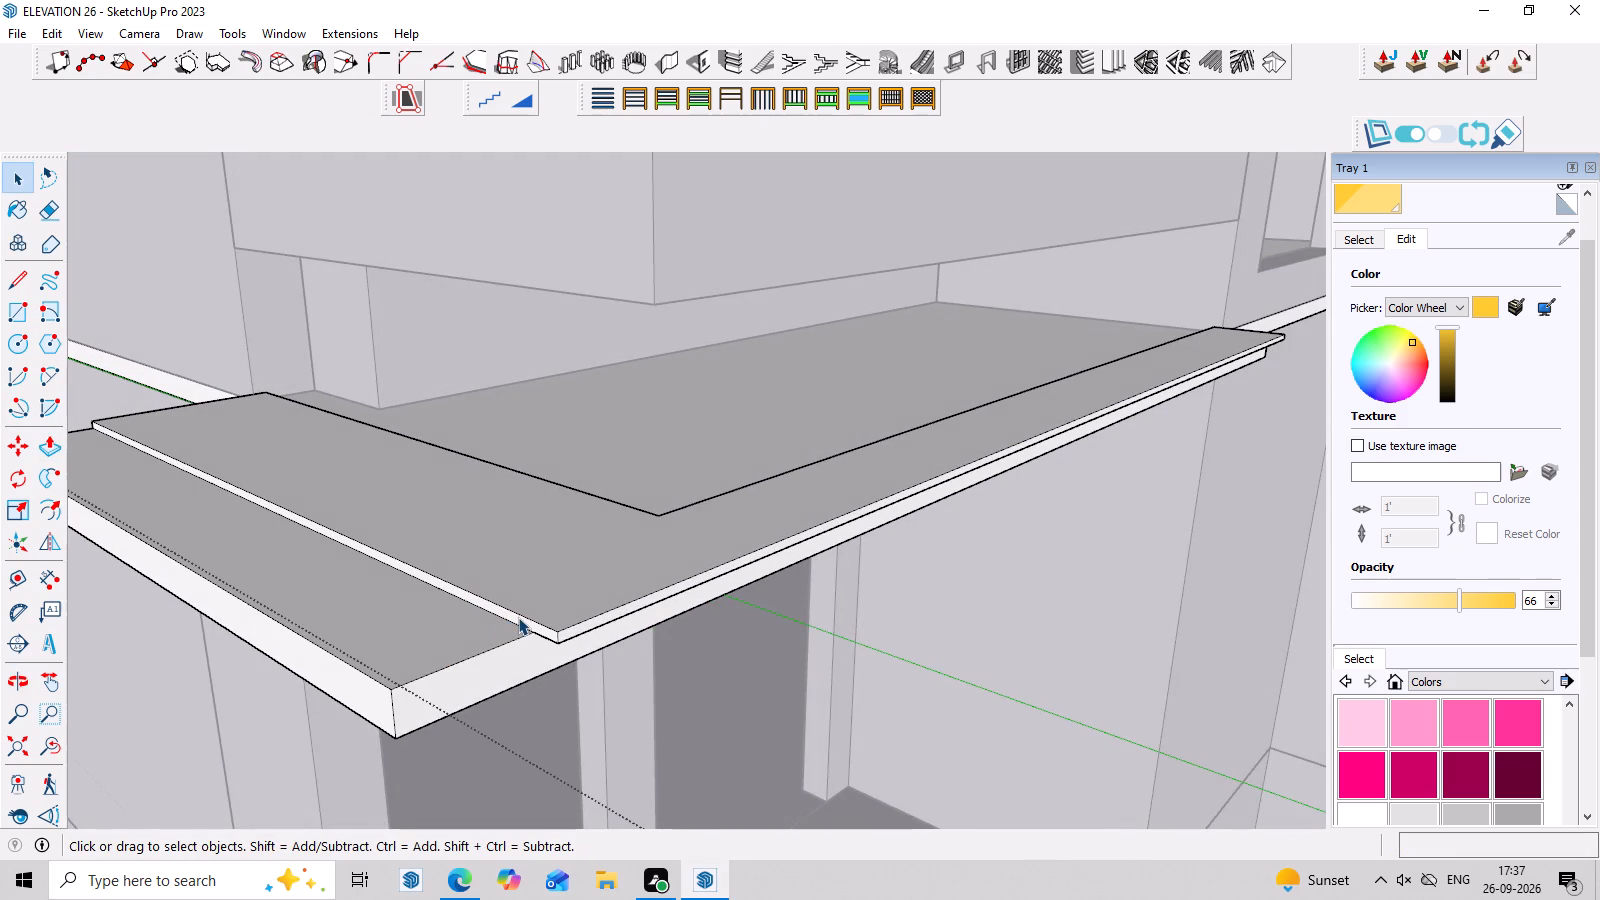
pyautogui.doubleClick(519, 620)
pyautogui.press('p')
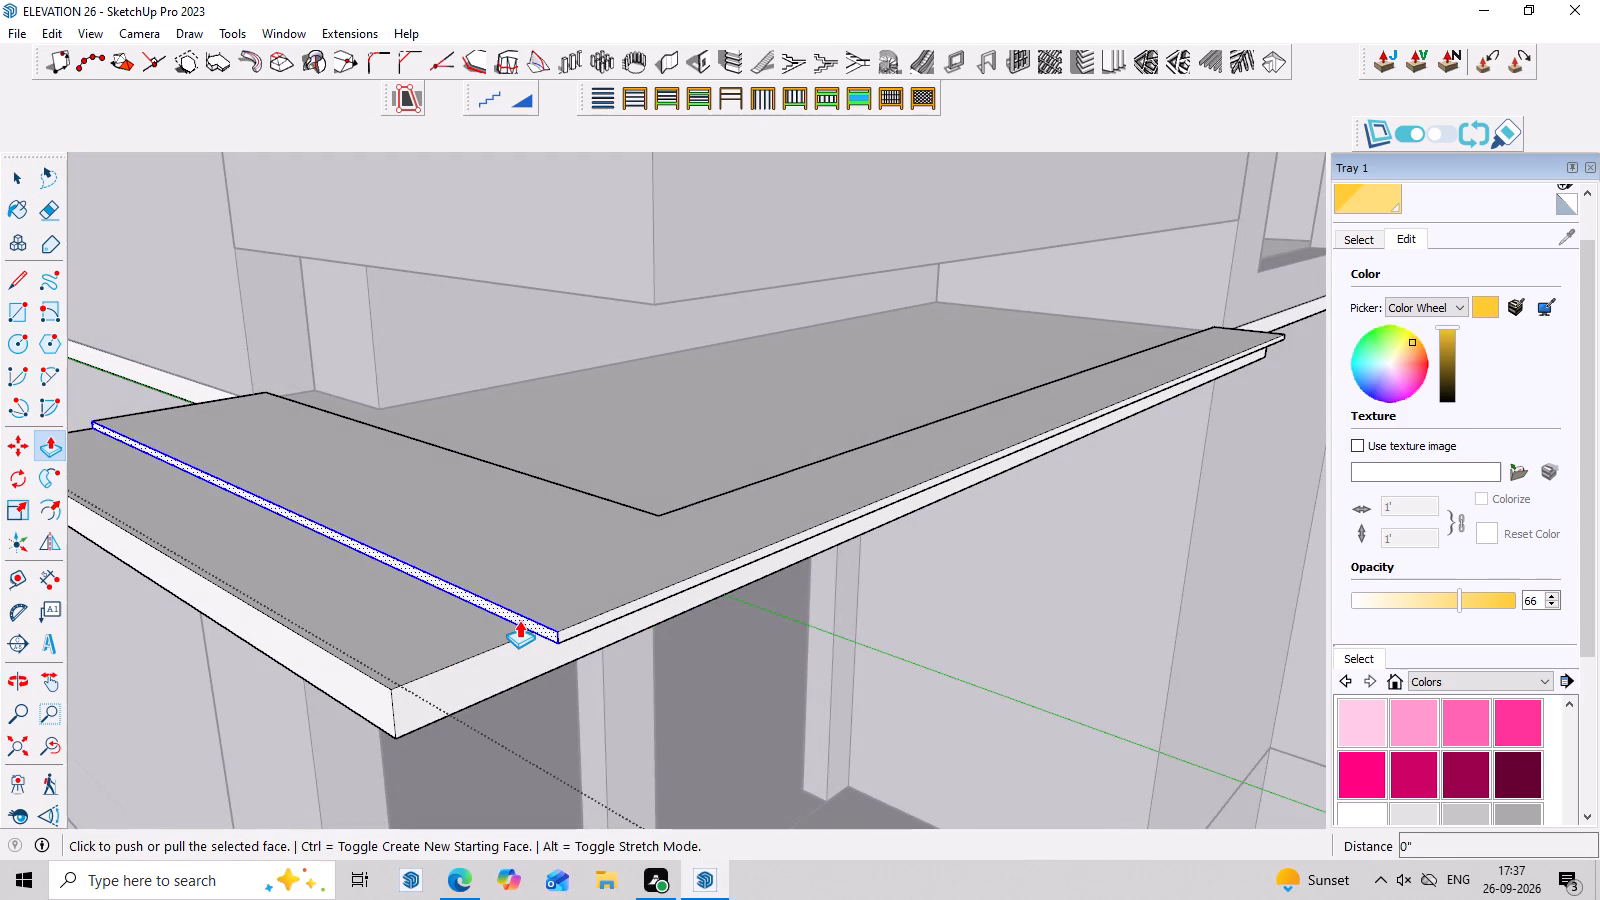
pyautogui.click(519, 620)
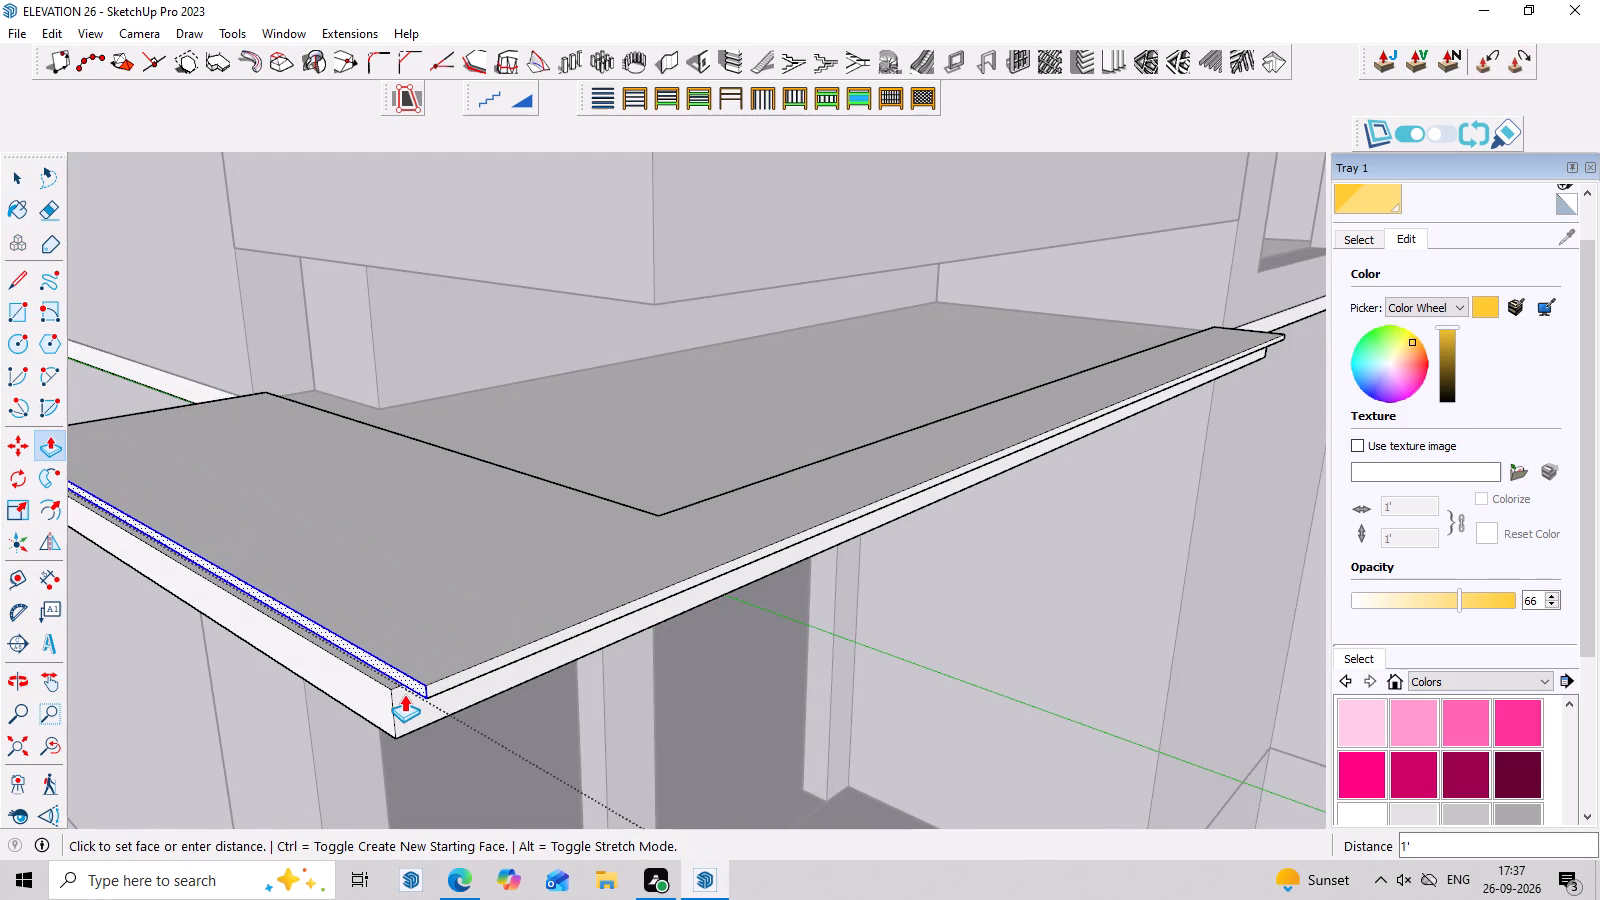
pyautogui.click(404, 694)
# Push/Pull the upper lip's end face at the canopy's outer end outward about 10" more, past the lower edge.
pyautogui.moveTo(559, 675); pyautogui.dragTo(426, 564, button='middle')
pyautogui.scroll(1, 426, 564)
pyautogui.scroll(-7, 426, 564)
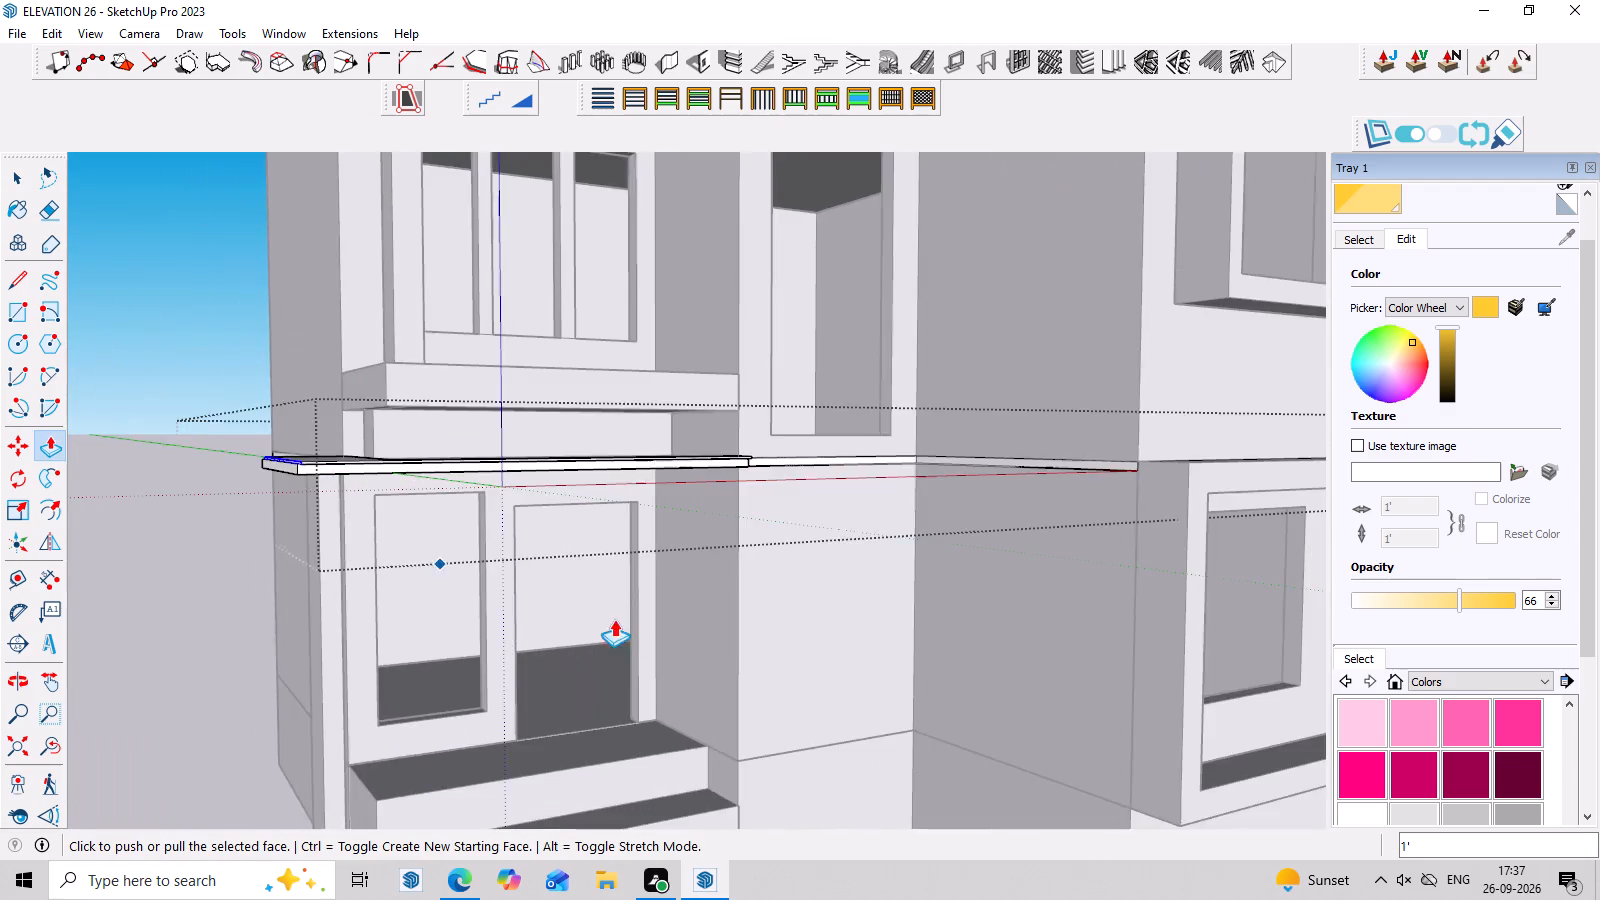
pyautogui.moveTo(634, 627); pyautogui.dragTo(795, 730, button='middle')
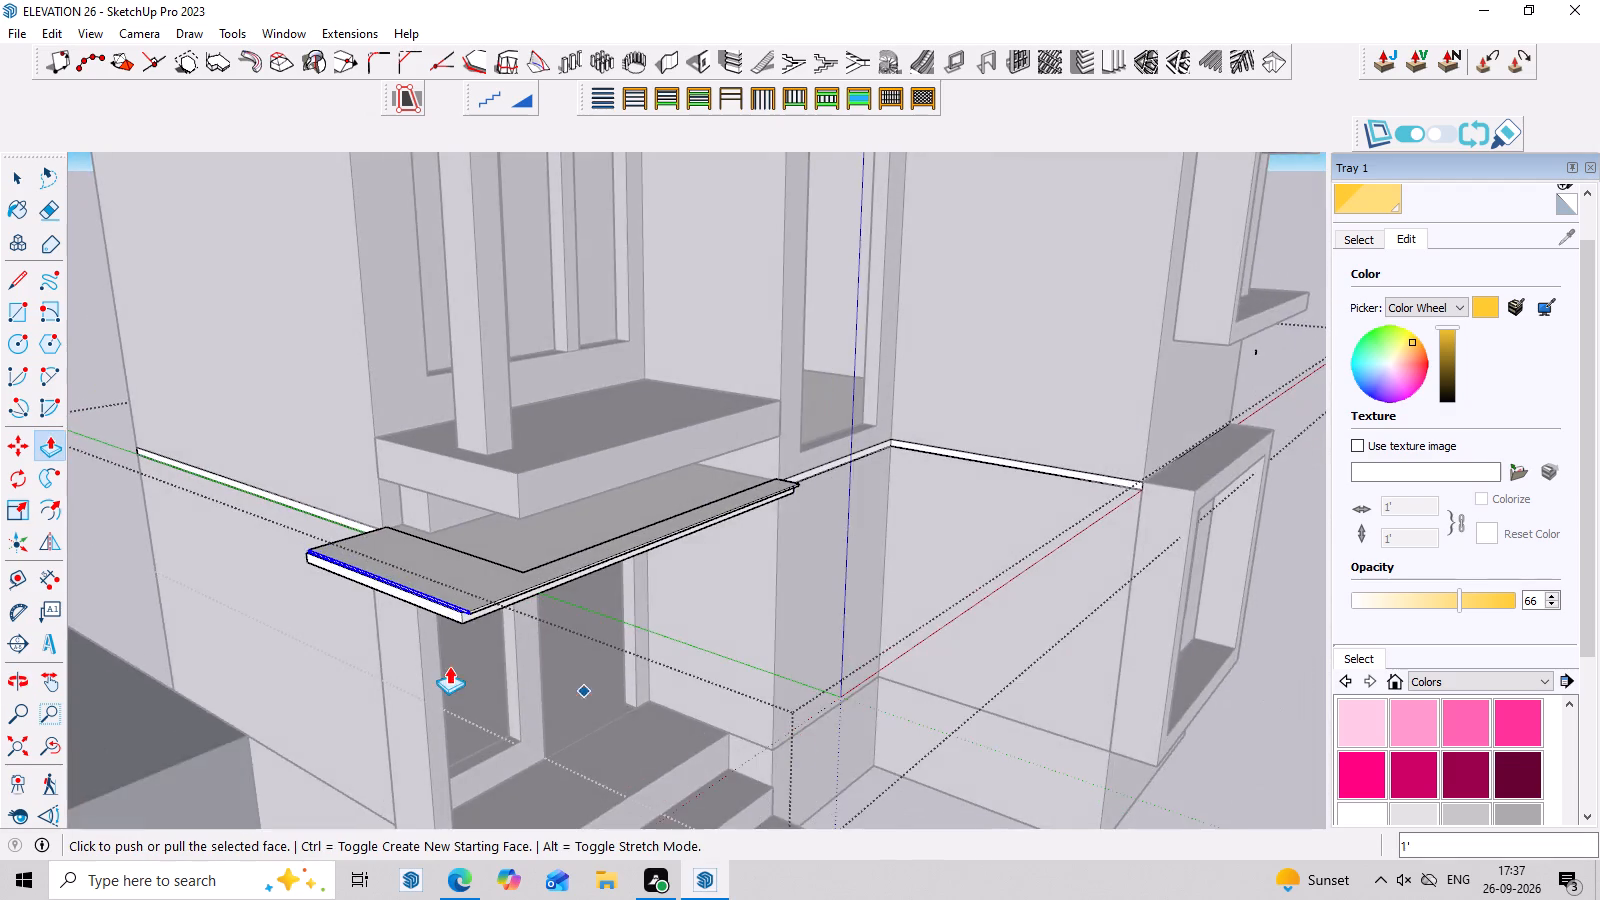
pyautogui.scroll(9, 430, 647)
pyautogui.scroll(3, 536, 594)
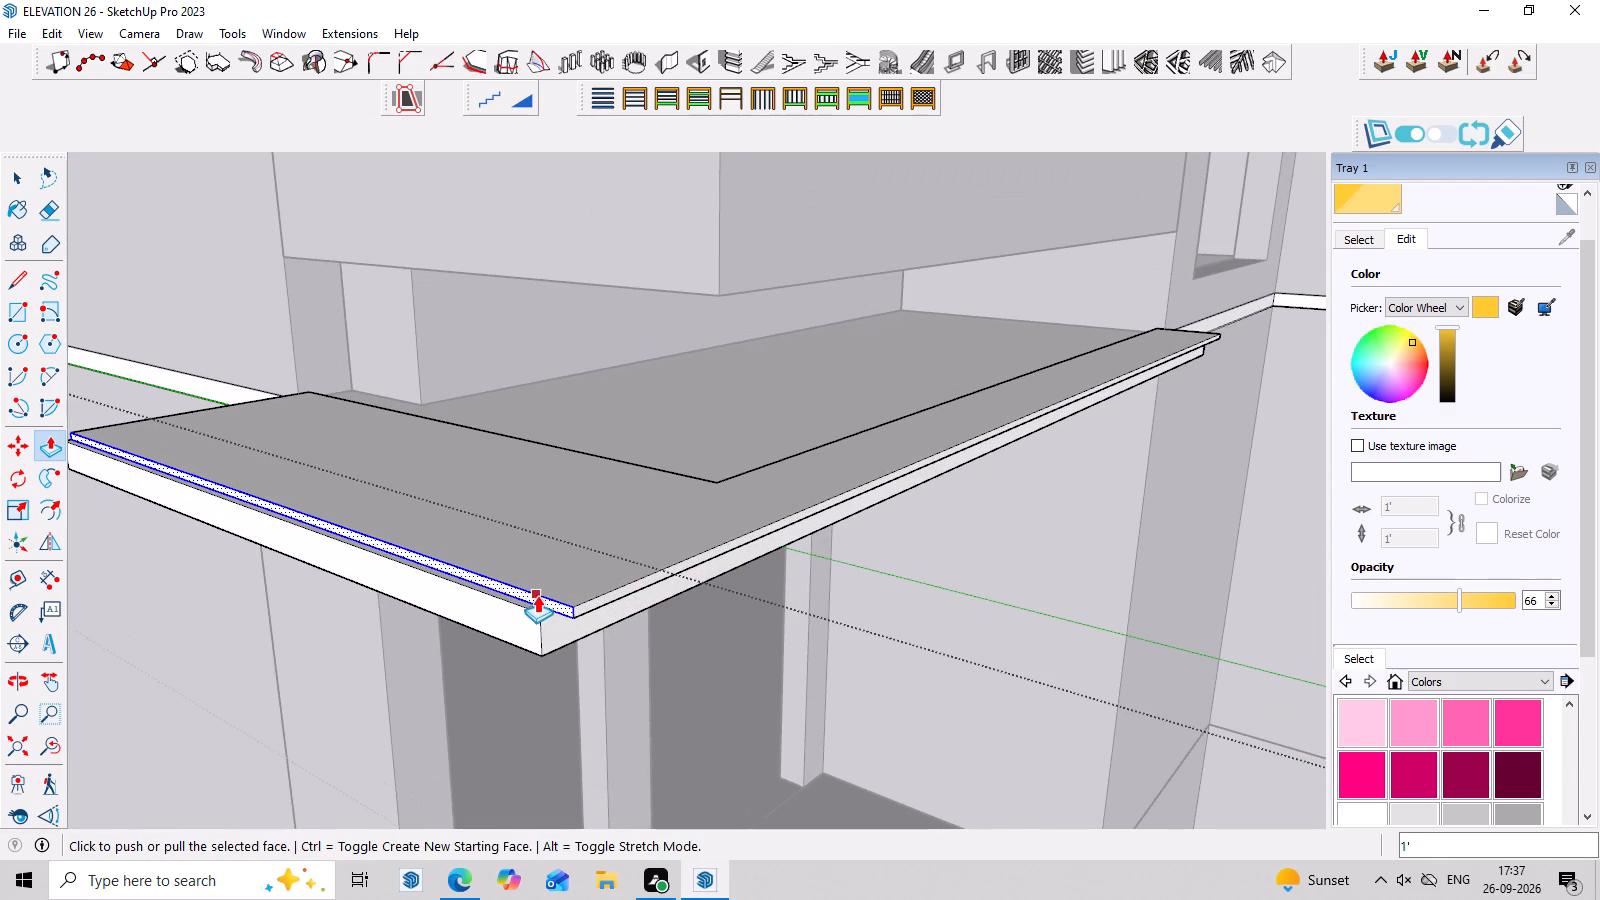
pyautogui.click(544, 600)
pyautogui.click(454, 639)
# Push/Pull the thin upper lip's long front face on the canopy outward about 8".
pyautogui.scroll(-6, 666, 638)
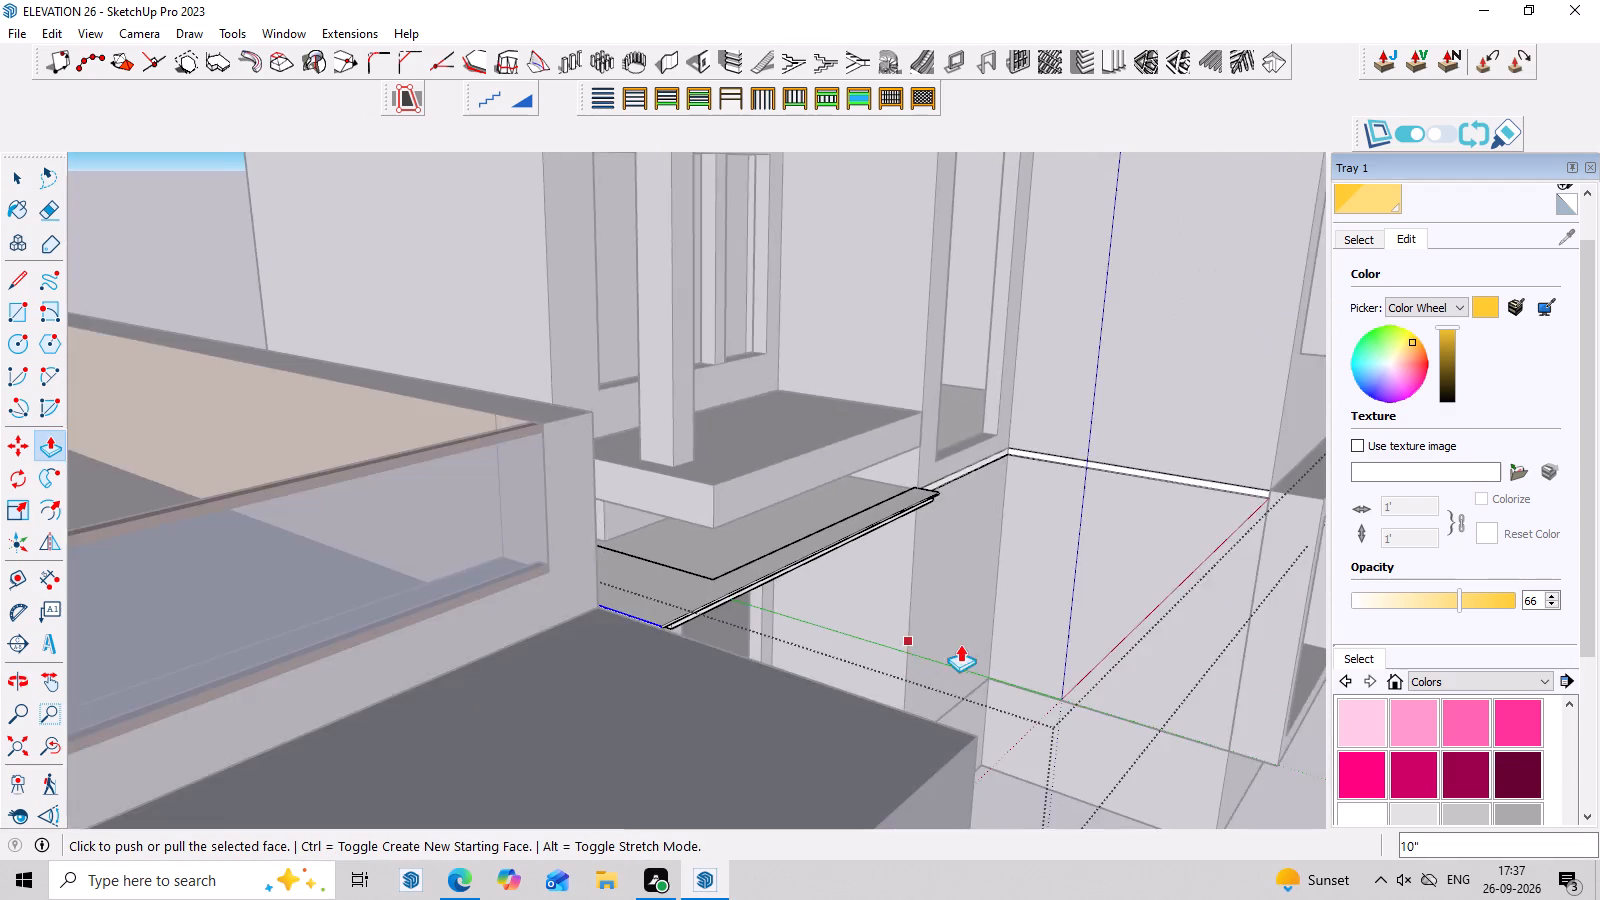
pyautogui.moveTo(964, 644); pyautogui.dragTo(750, 550, button='middle')
pyautogui.scroll(-7, 698, 506)
pyautogui.moveTo(680, 486); pyautogui.dragTo(524, 315, button='middle')
pyautogui.press('space')
pyautogui.moveTo(659, 477); pyautogui.dragTo(676, 685, button='middle')
pyautogui.scroll(6, 660, 598)
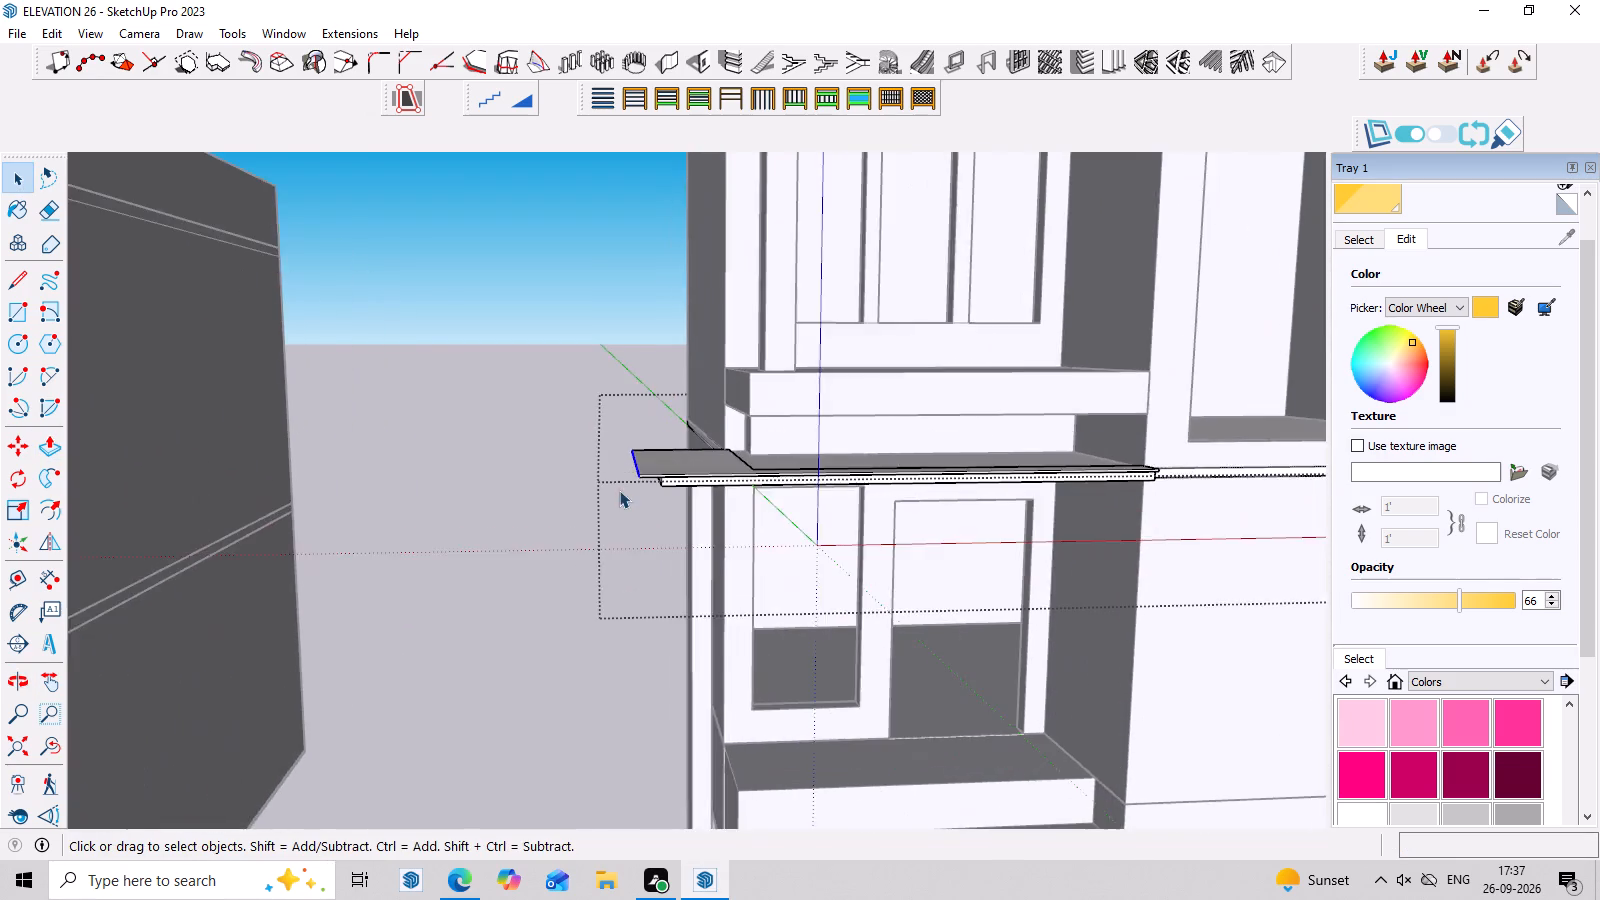
pyautogui.moveTo(619, 490); pyautogui.dragTo(720, 615, button='middle')
pyautogui.scroll(4, 748, 600)
pyautogui.scroll(2, 618, 520)
pyautogui.moveTo(618, 516); pyautogui.dragTo(630, 372, button='middle')
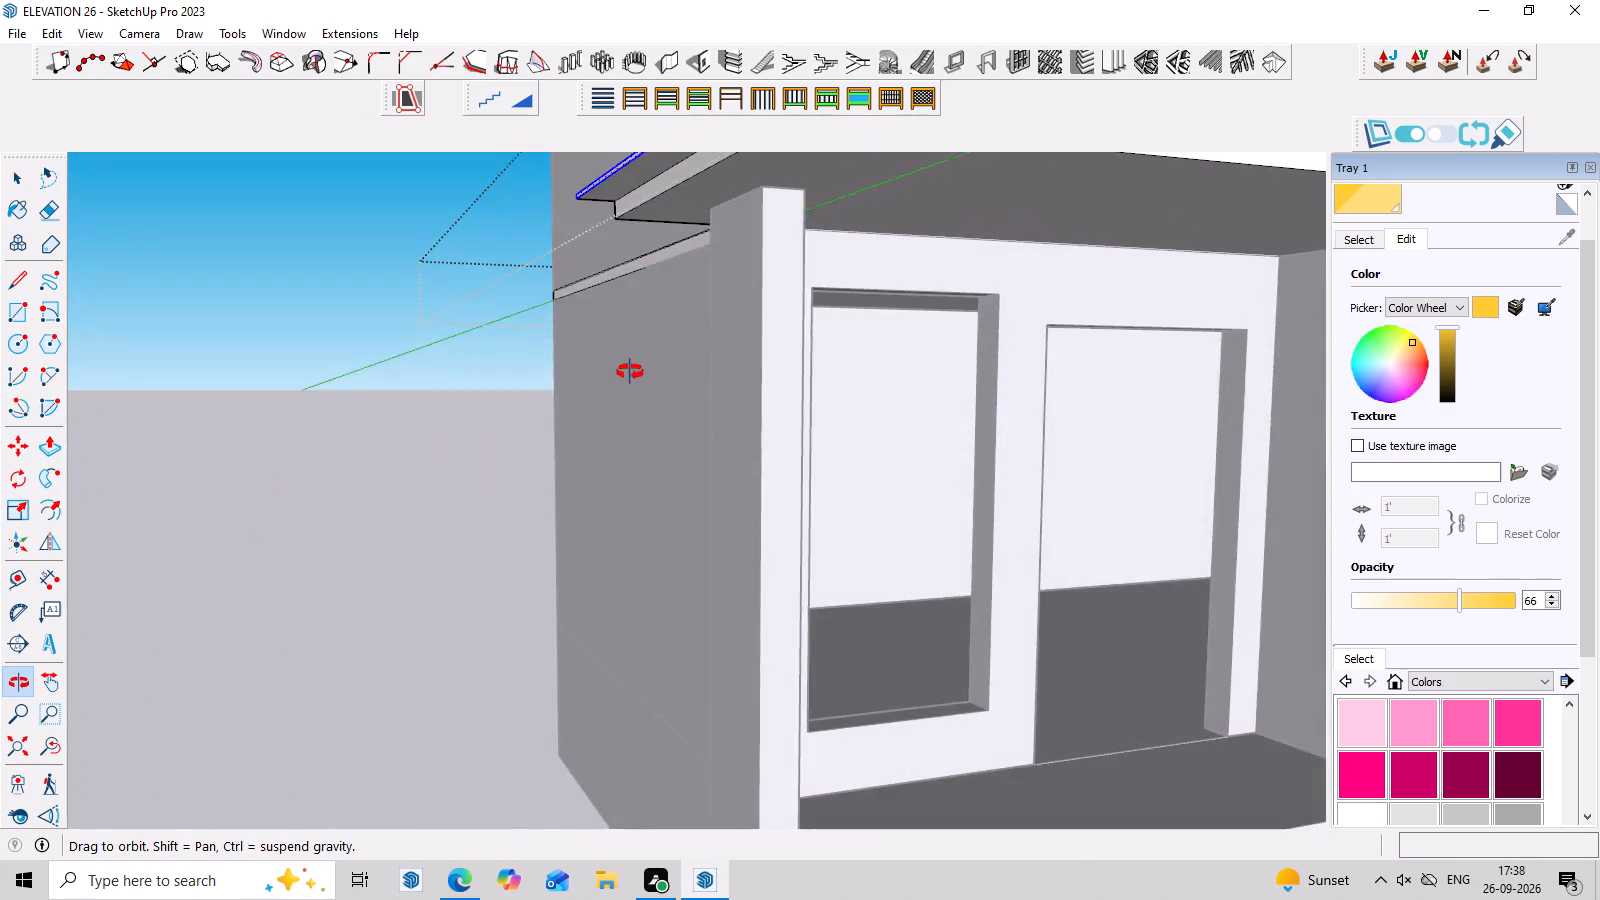
pyautogui.moveTo(630, 372); pyautogui.dragTo(614, 467, button='middle')
pyautogui.scroll(1, 614, 467)
pyautogui.scroll(2, 897, 316)
pyautogui.click(897, 316)
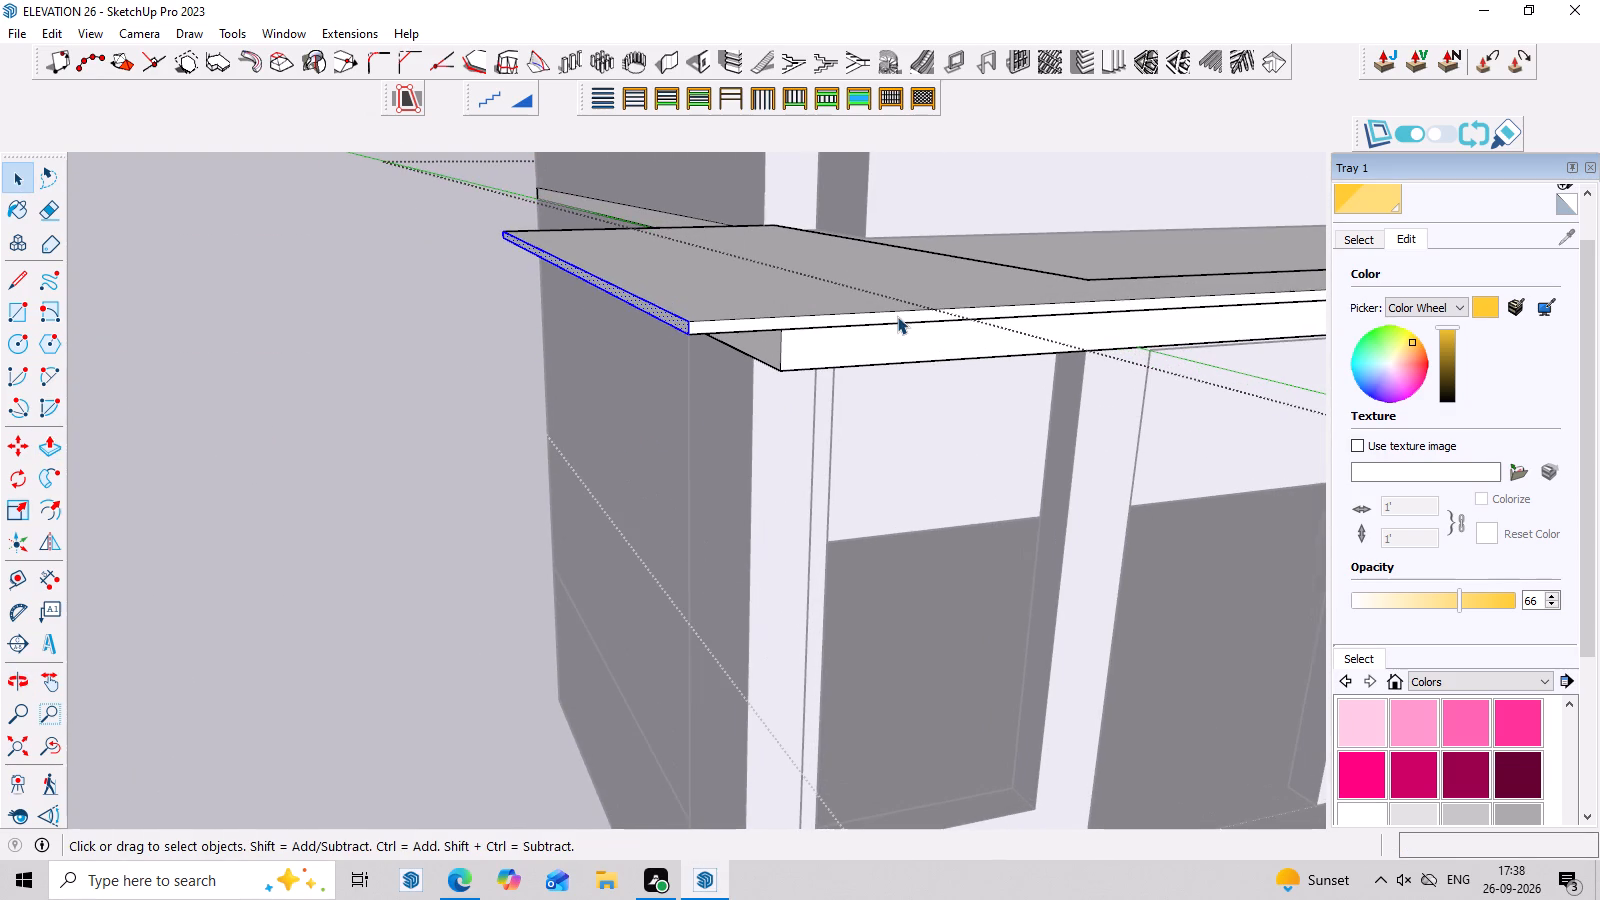
pyautogui.press('p')
pyautogui.click(893, 315)
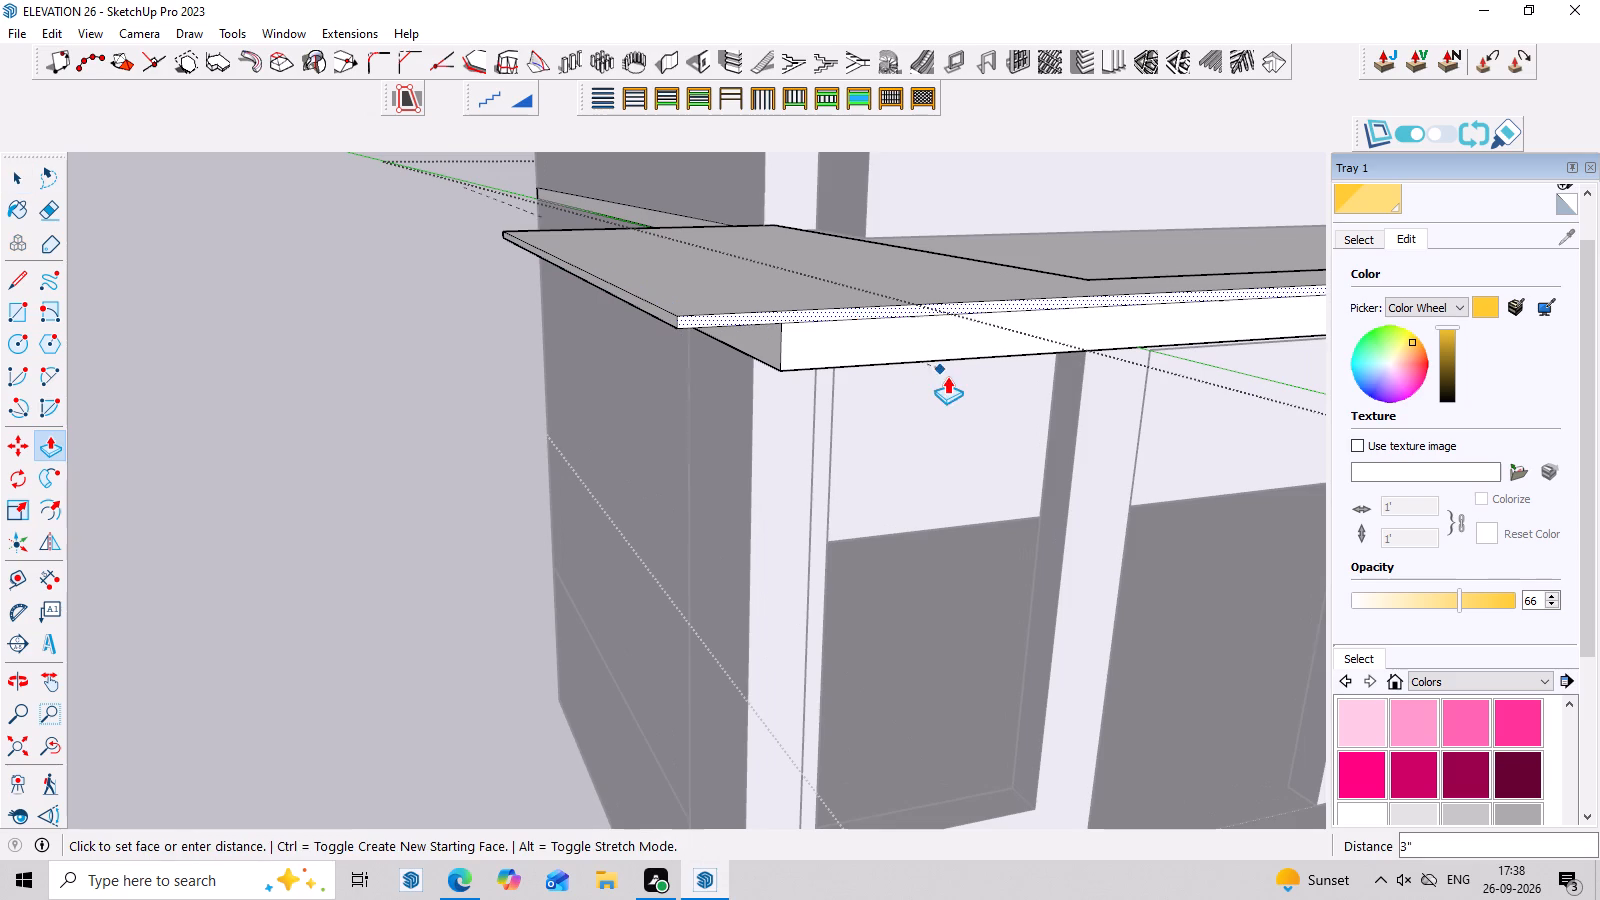
pyautogui.moveTo(1036, 457); pyautogui.dragTo(1040, 471, button='middle')
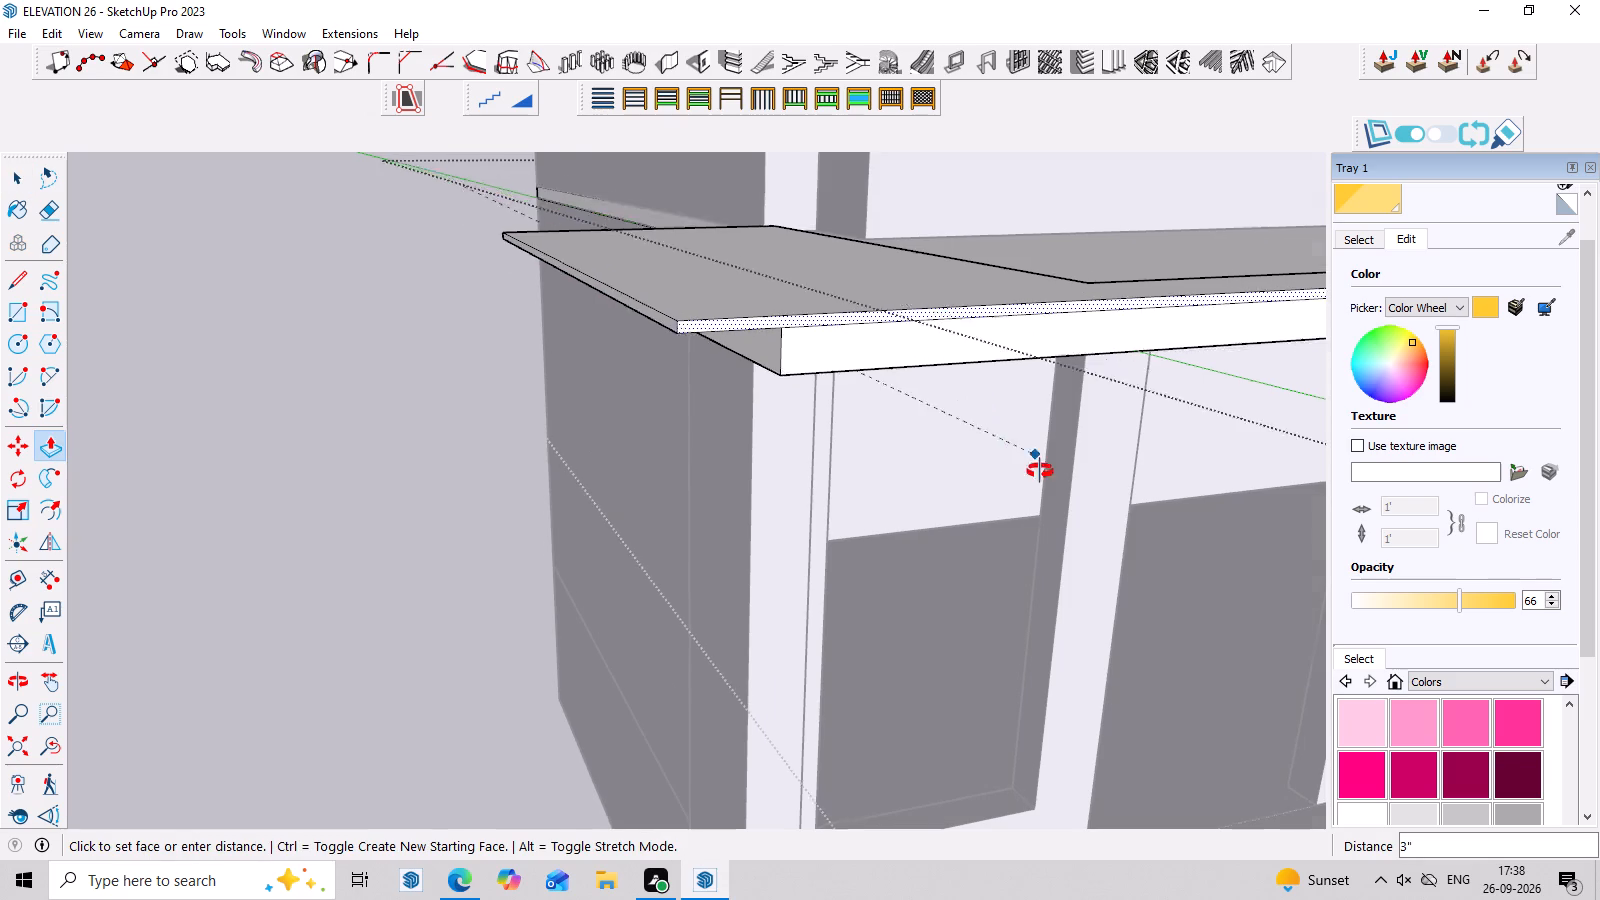
pyautogui.moveTo(1040, 471); pyautogui.dragTo(1039, 538, button='middle')
pyautogui.click(1035, 679)
# Examine the canopy's widened lip against the whole facade from above, below and the front, closing the canopy group.
pyautogui.scroll(-5, 1035, 697)
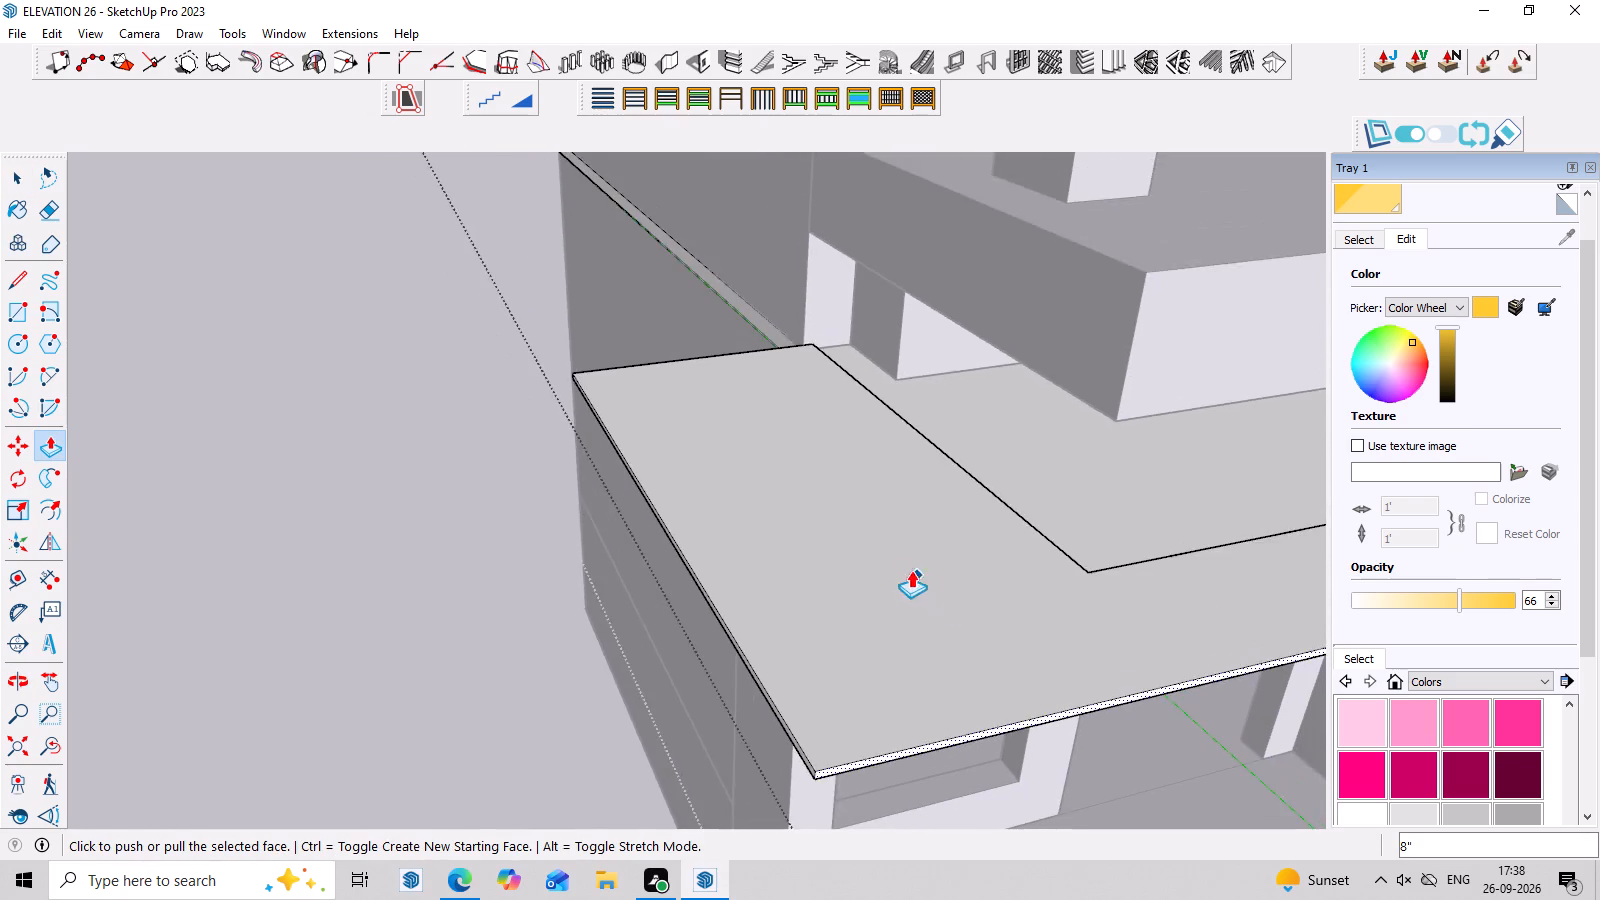
pyautogui.scroll(-18, 911, 570)
pyautogui.moveTo(903, 717); pyautogui.dragTo(832, 443, button='middle')
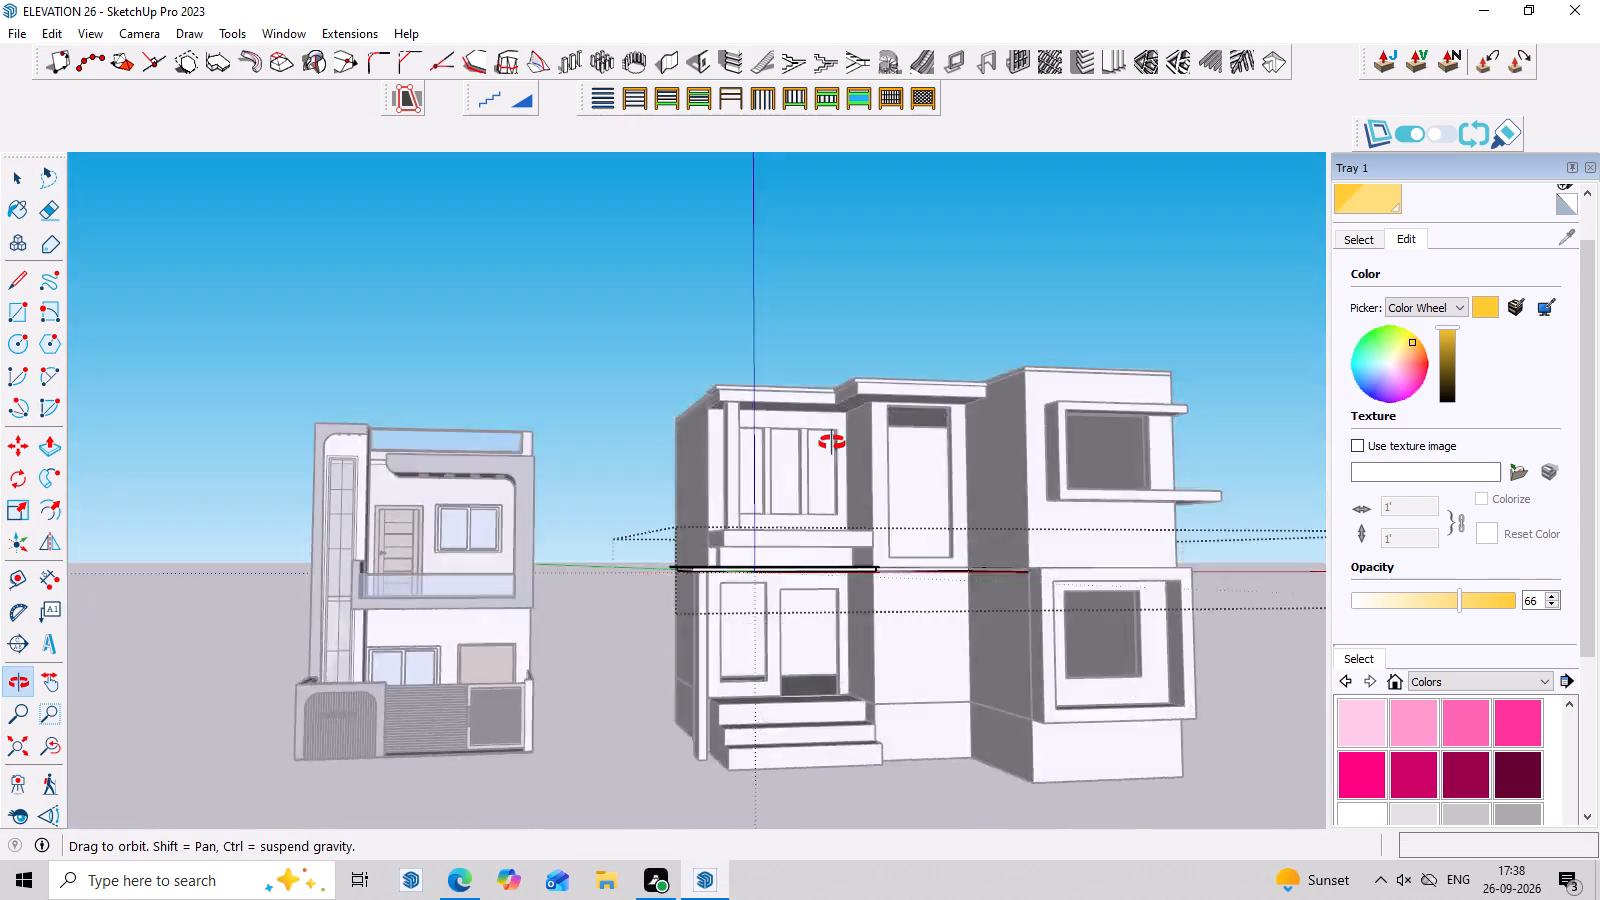
pyautogui.moveTo(832, 443); pyautogui.dragTo(745, 204, button='middle')
pyautogui.scroll(-3, 758, 255)
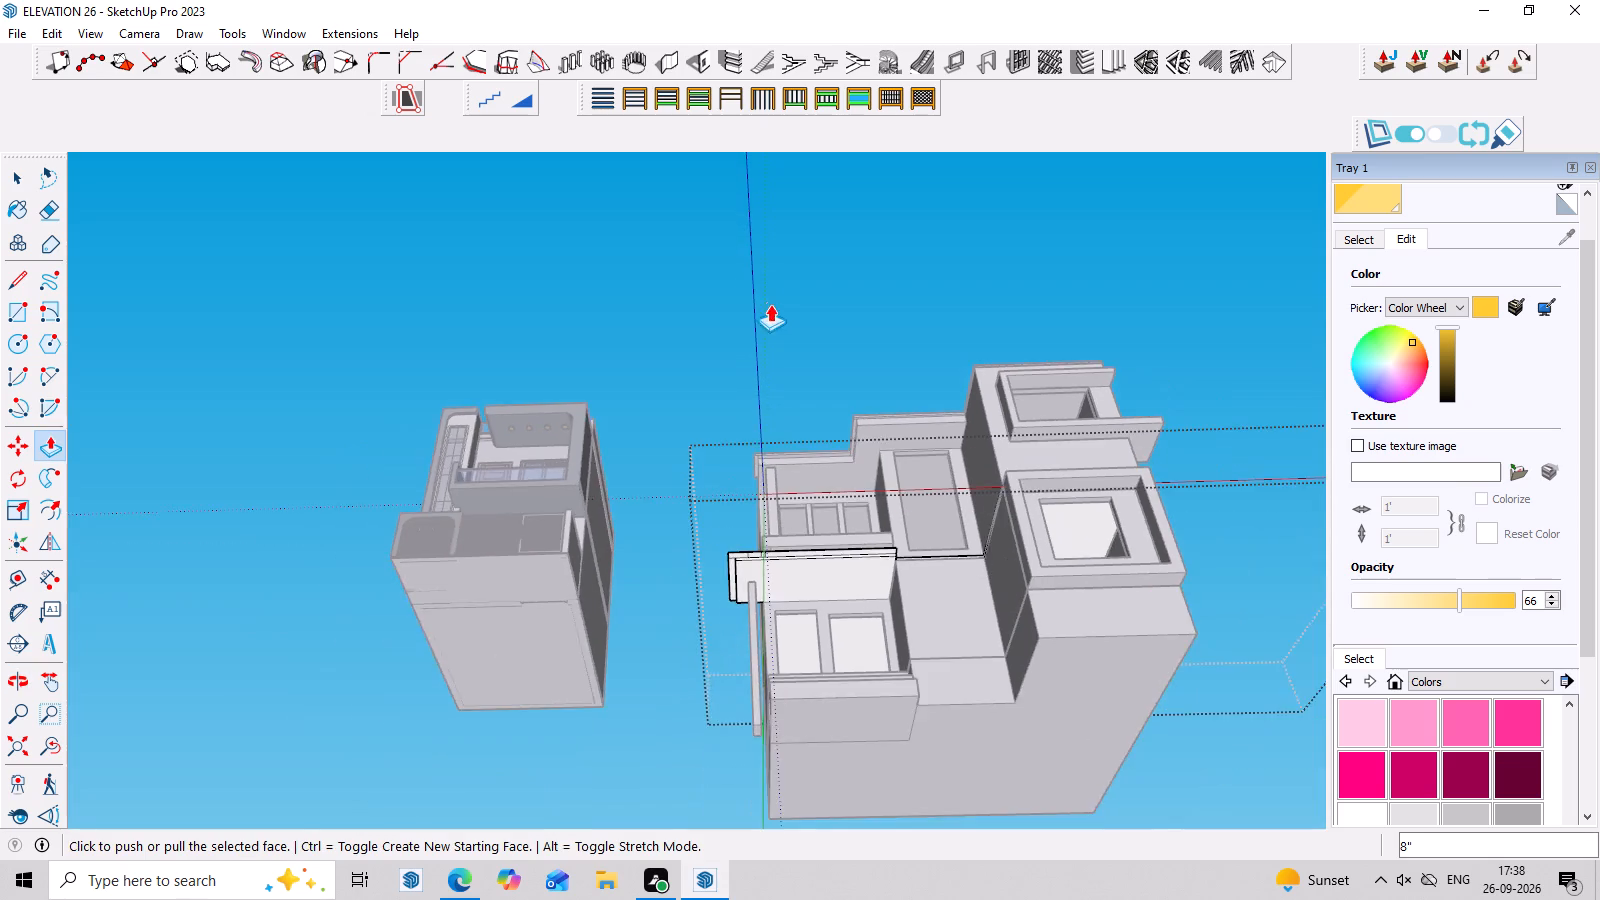
pyautogui.scroll(-4, 770, 304)
pyautogui.moveTo(792, 332); pyautogui.dragTo(800, 777, button='middle')
pyautogui.scroll(6, 1150, 607)
pyautogui.moveTo(1165, 583); pyautogui.dragTo(1198, 751, button='middle')
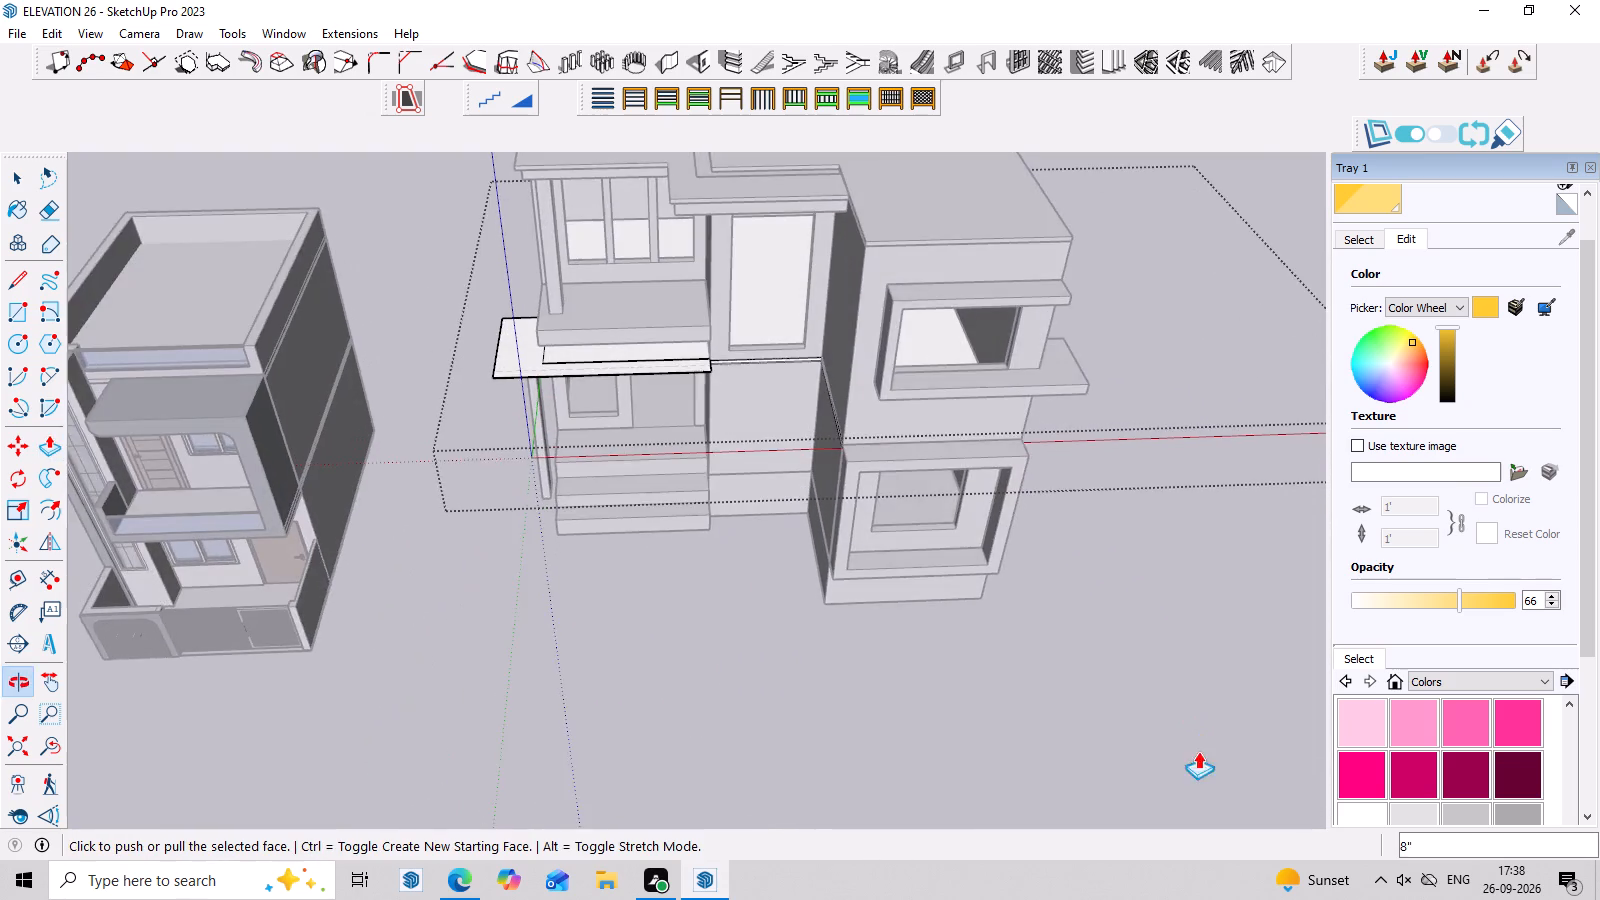
pyautogui.scroll(3, 680, 508)
pyautogui.moveTo(619, 616); pyautogui.dragTo(582, 231, button='middle')
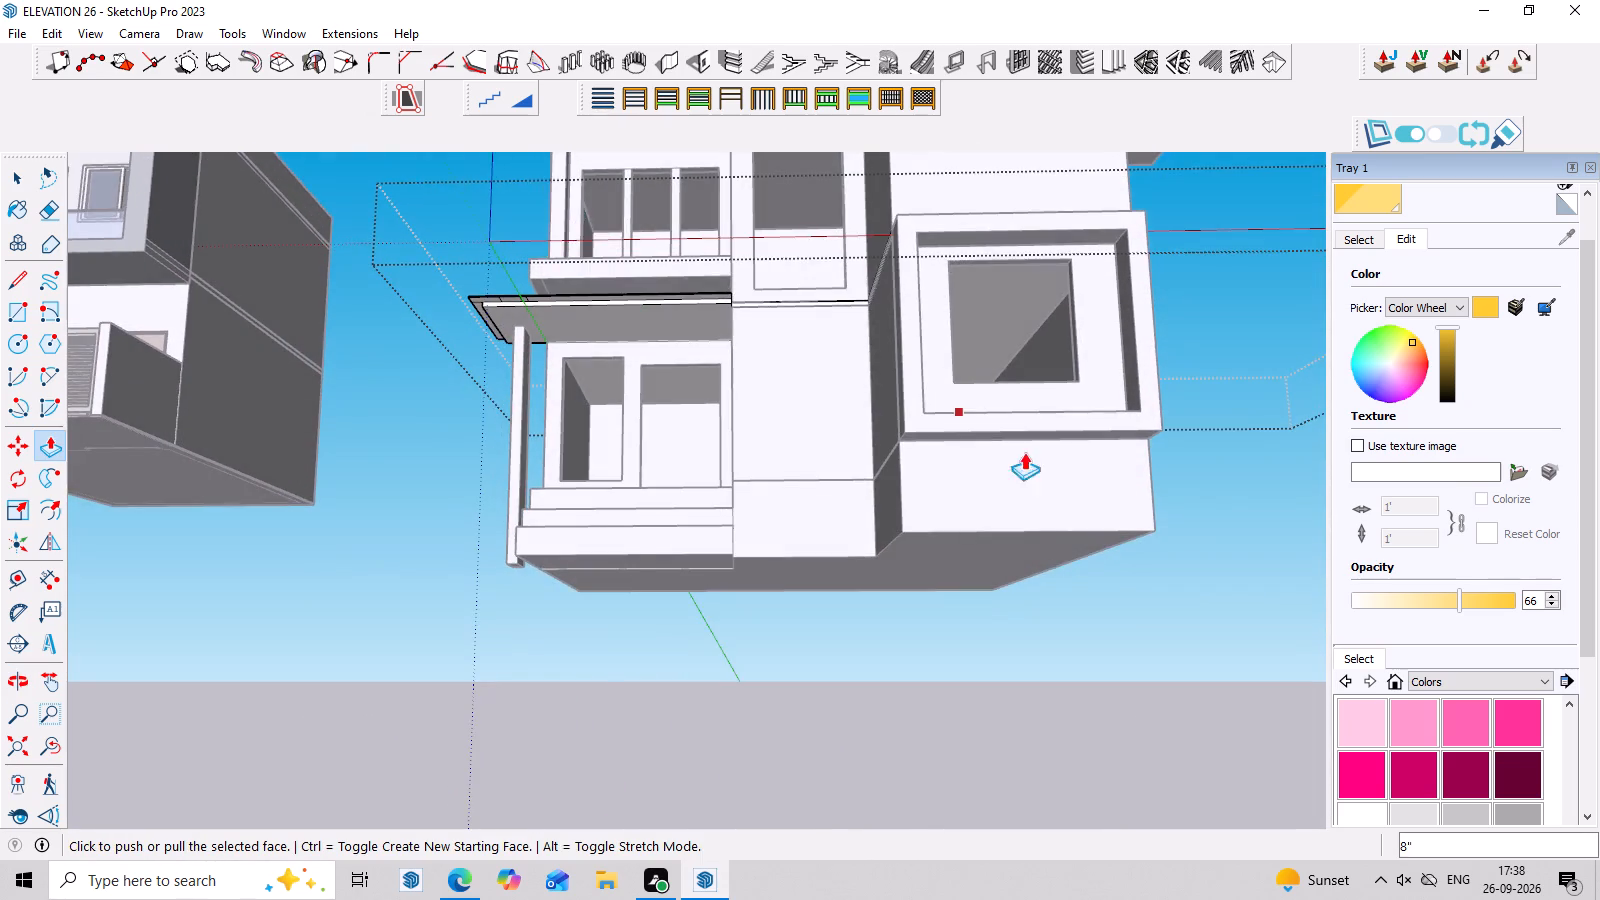
pyautogui.scroll(-3, 1029, 521)
pyautogui.press('space')
pyautogui.click(1172, 355)
pyautogui.moveTo(1185, 406); pyautogui.dragTo(1192, 424, button='middle')
pyautogui.click(1201, 392)
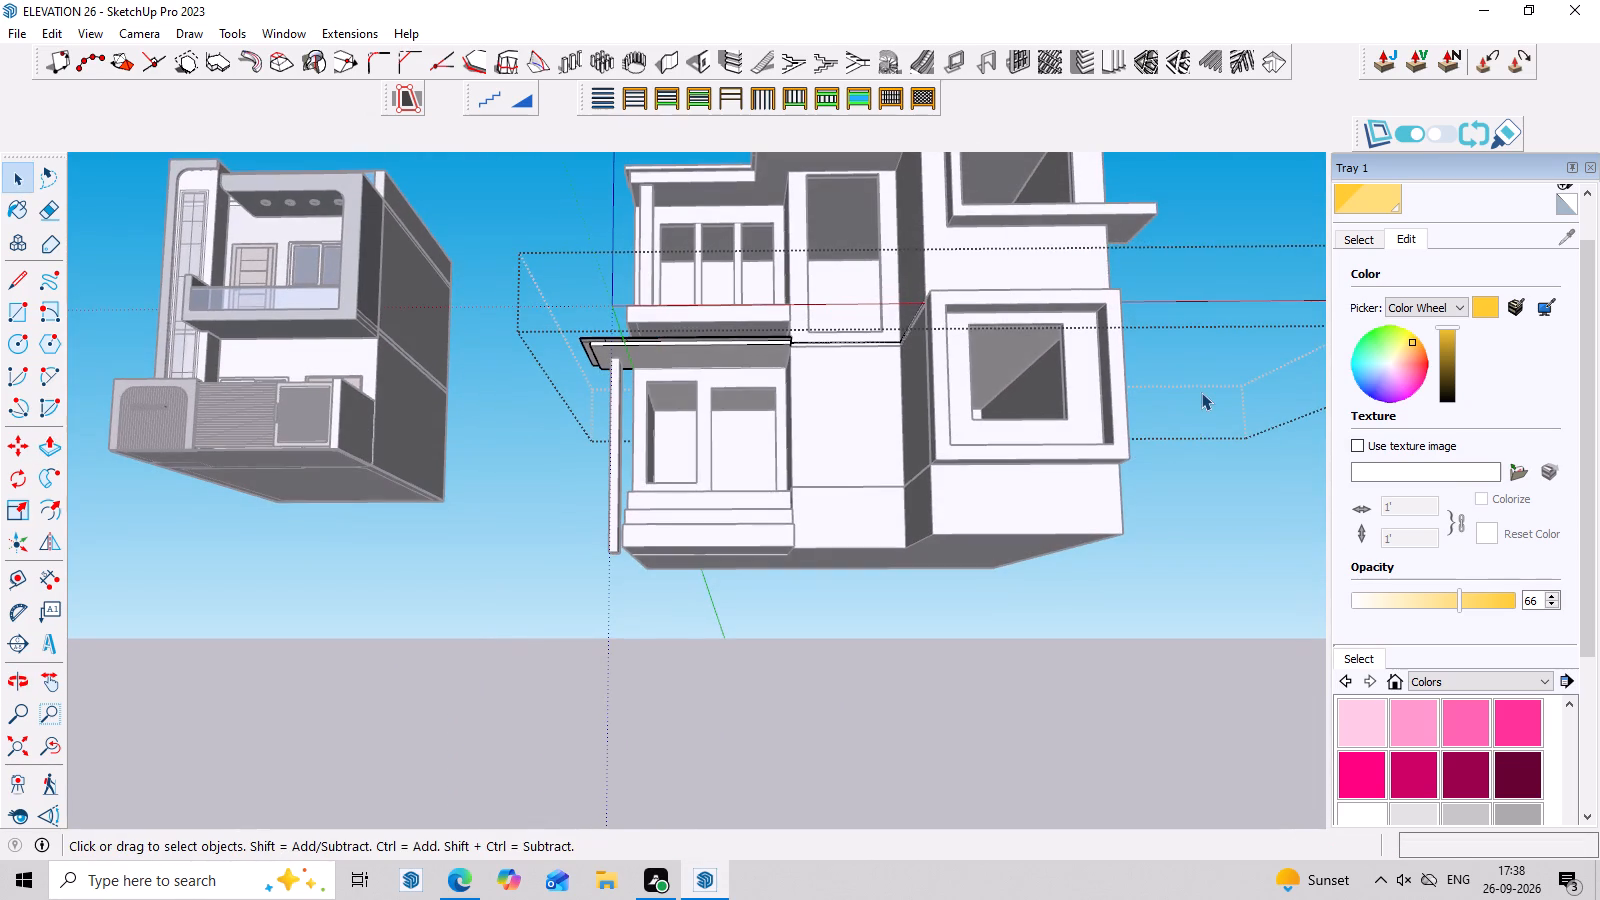
pyautogui.moveTo(1200, 432); pyautogui.dragTo(1204, 513, button='middle')
pyautogui.click(1207, 229)
pyautogui.scroll(-3, 1207, 235)
pyautogui.moveTo(1208, 294); pyautogui.dragTo(1217, 345, button='middle')
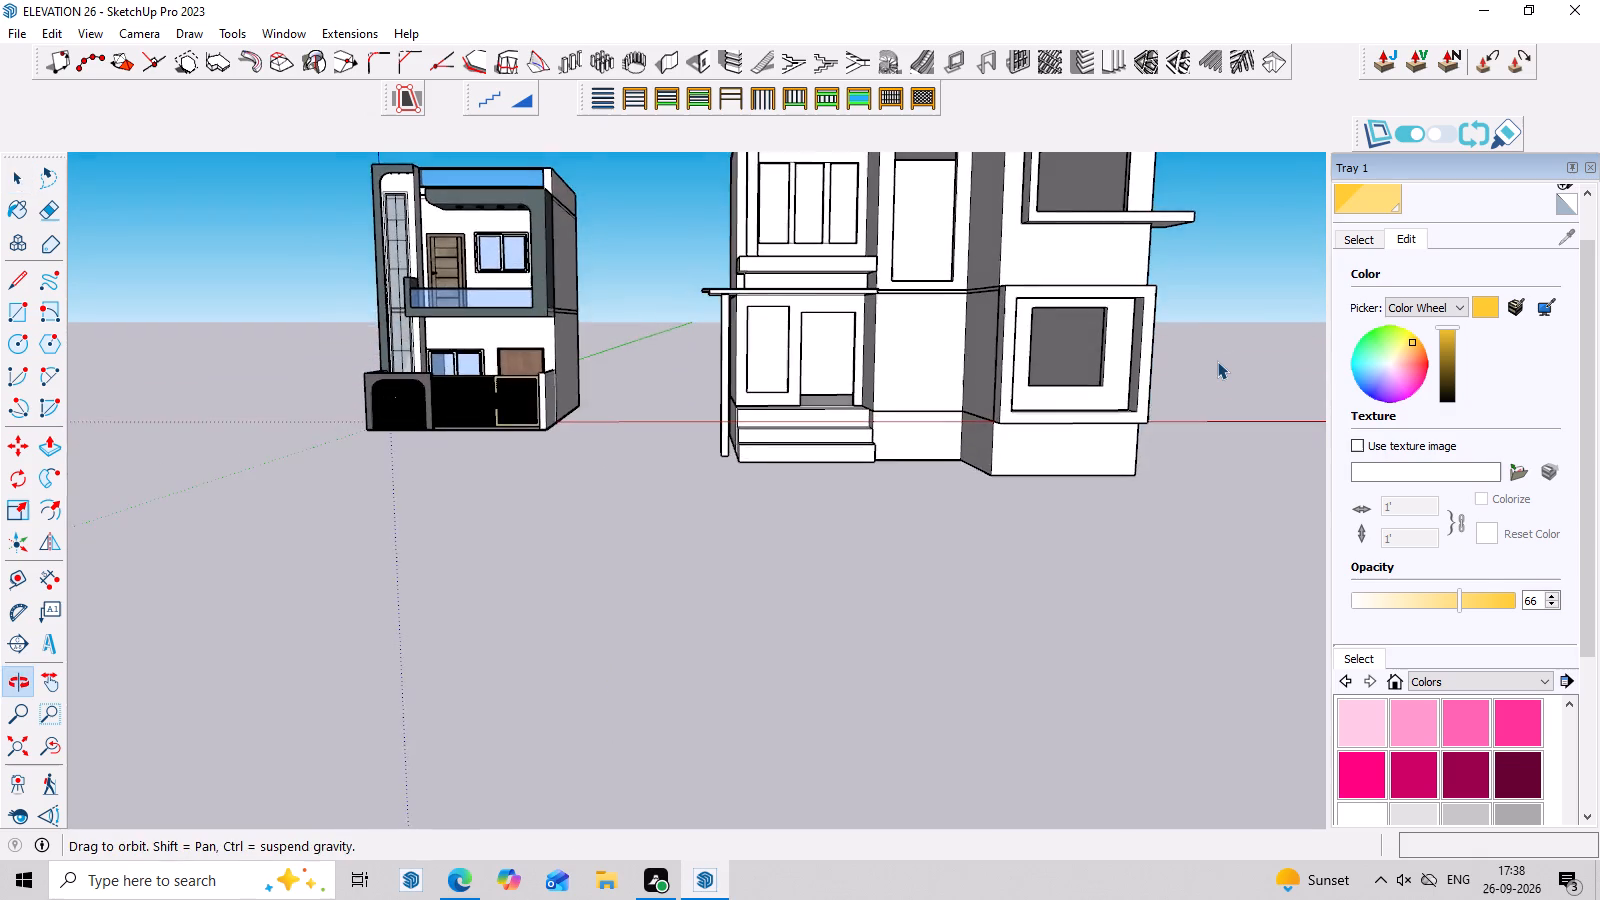
pyautogui.scroll(5, 1217, 361)
pyautogui.moveTo(1217, 361); pyautogui.dragTo(1241, 544, button='middle')
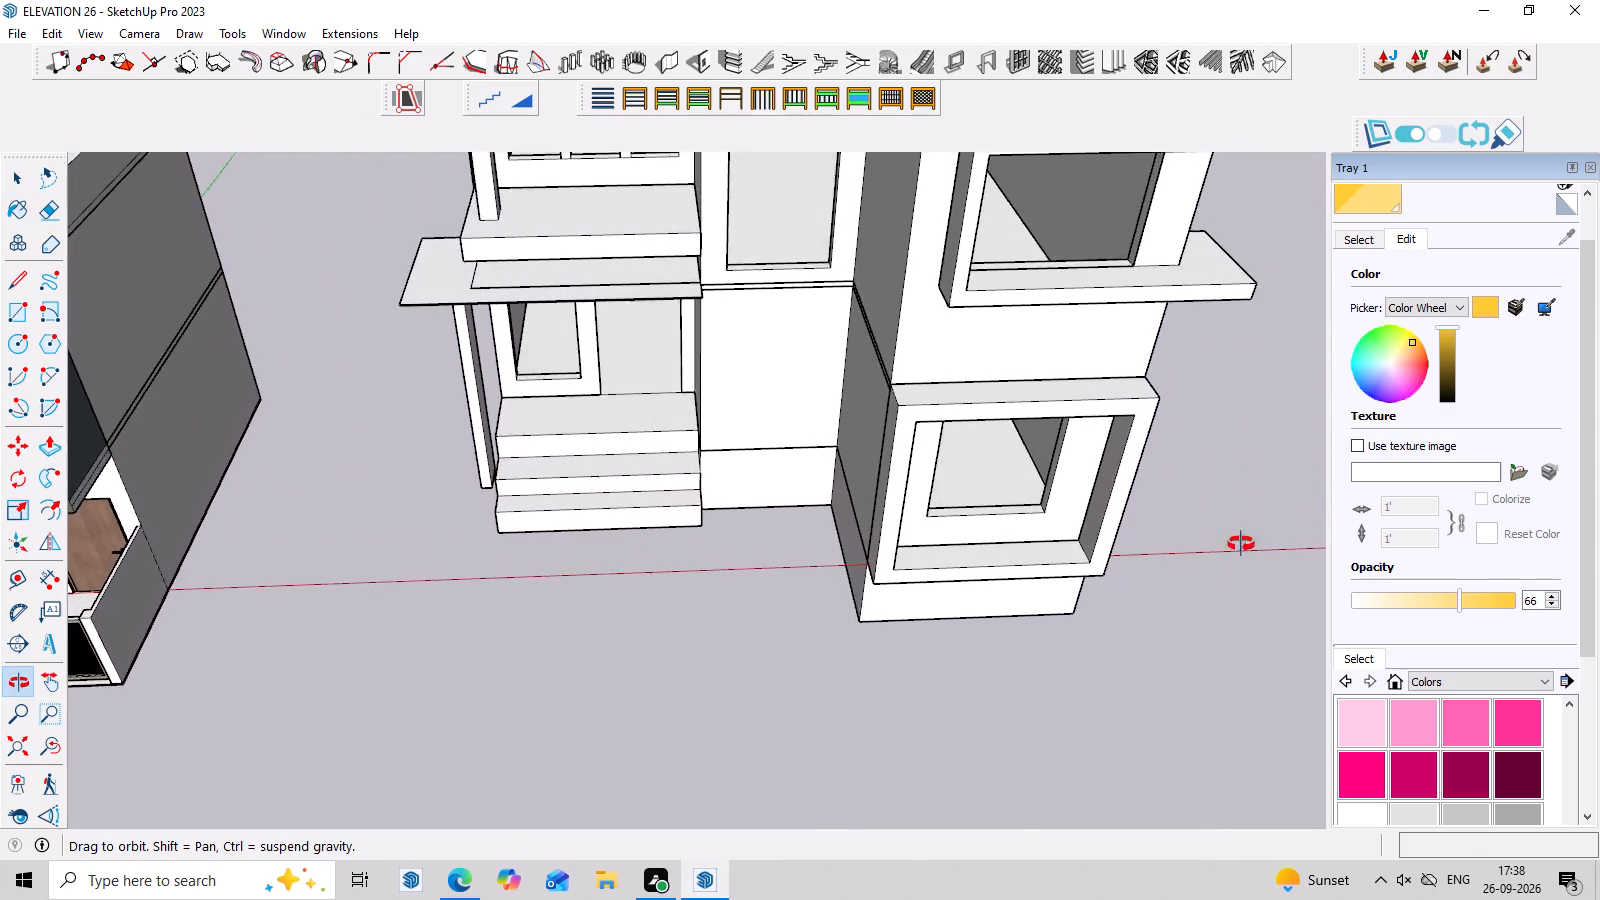
pyautogui.moveTo(1241, 544); pyautogui.dragTo(1229, 320, button='middle')
# Reopen the canopy group, Push/Pull the L-shaped top face of its lip upward about 5", and close the group.
pyautogui.scroll(6, 696, 230)
pyautogui.moveTo(622, 289); pyautogui.dragTo(633, 330, button='middle')
pyautogui.scroll(4, 669, 301)
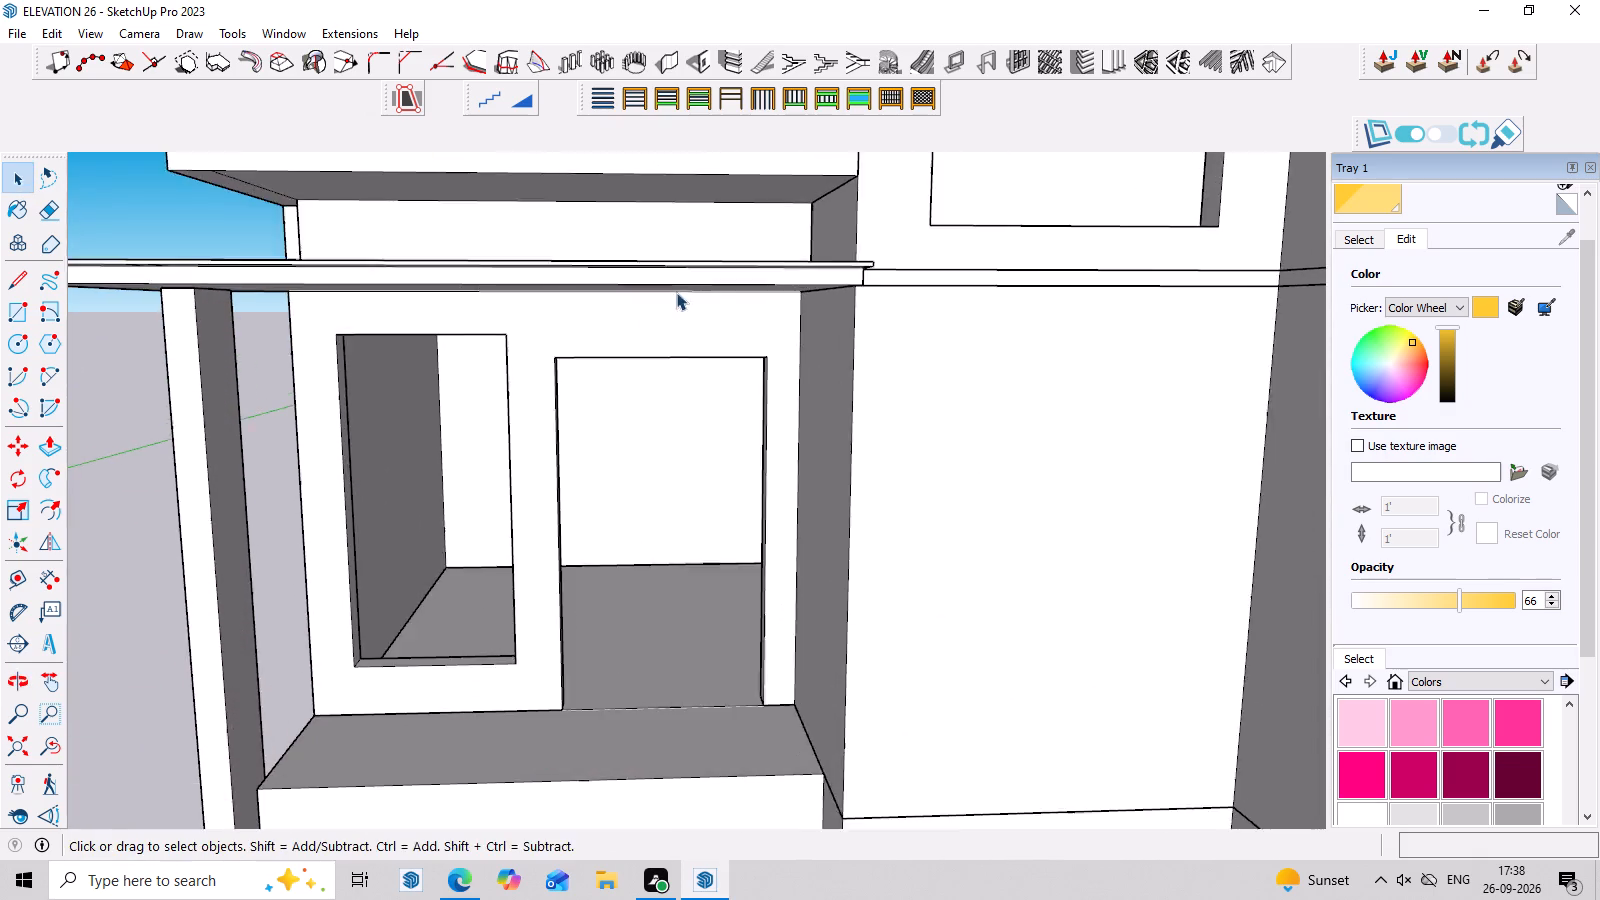
pyautogui.moveTo(676, 292); pyautogui.dragTo(691, 422, button='middle')
pyautogui.click(722, 413)
pyautogui.doubleClick(722, 413)
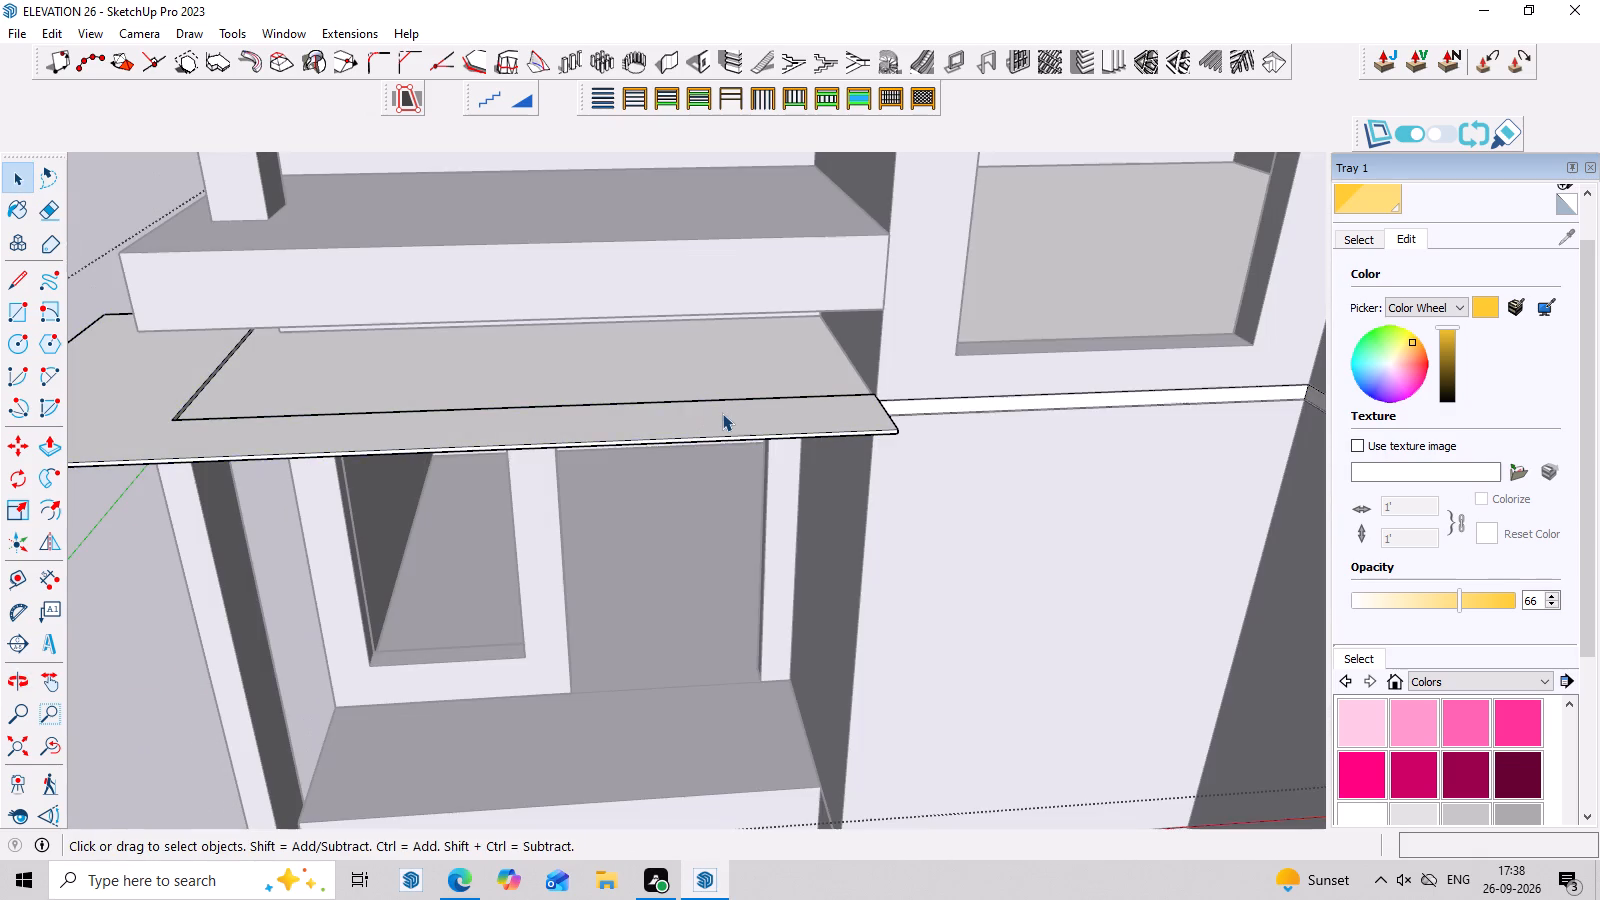
pyautogui.click(722, 413)
pyautogui.click(722, 413)
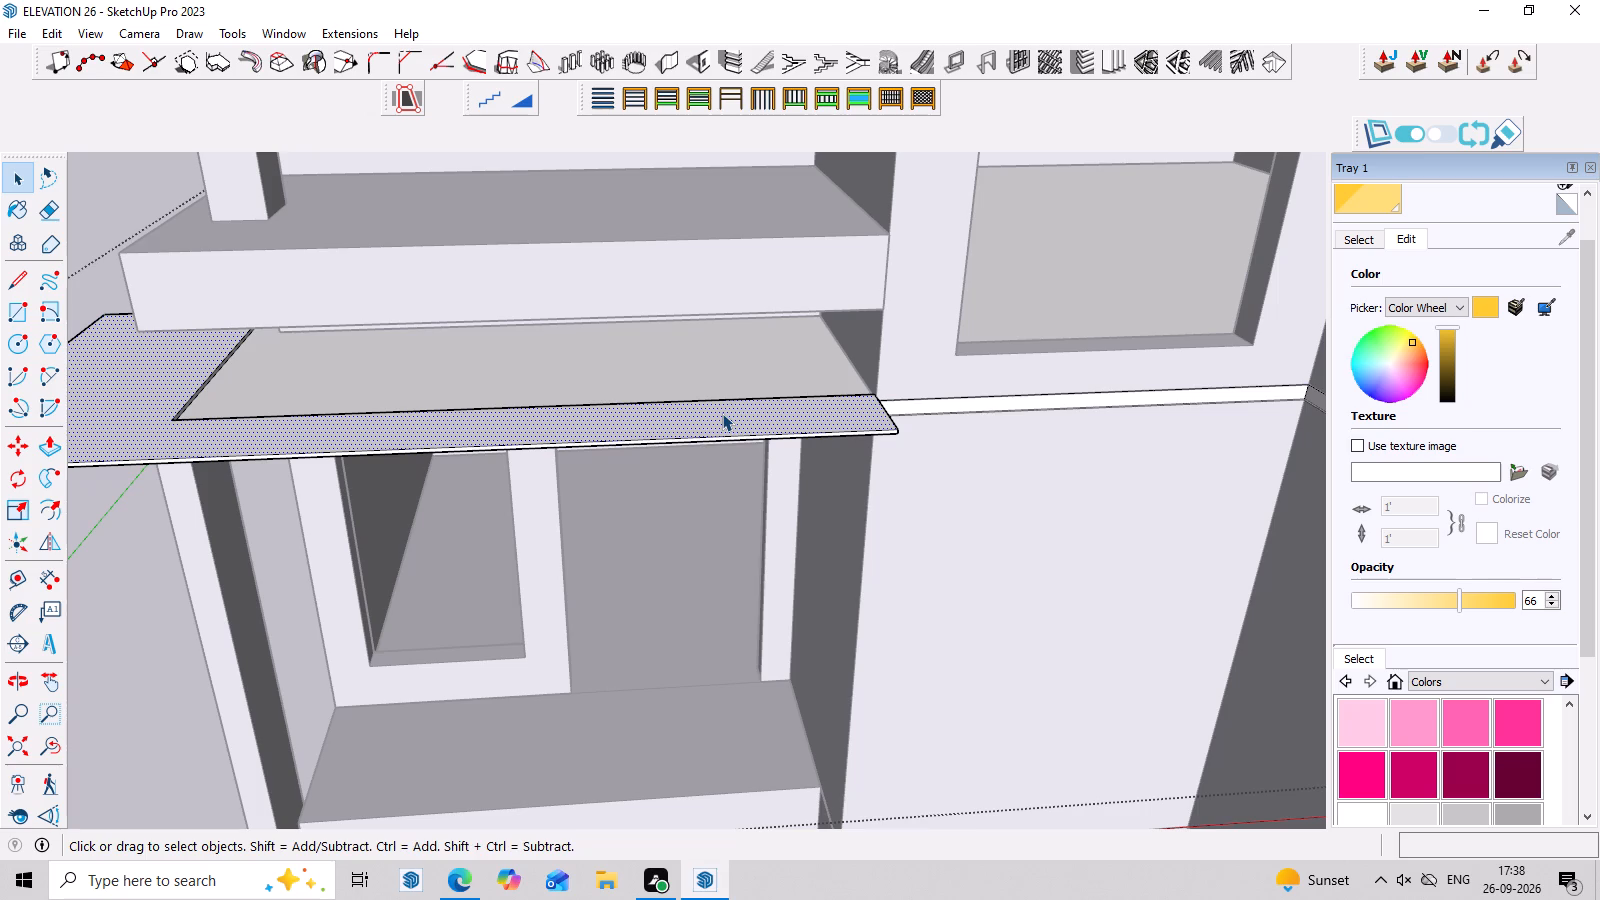
pyautogui.press('p')
pyautogui.click(722, 413)
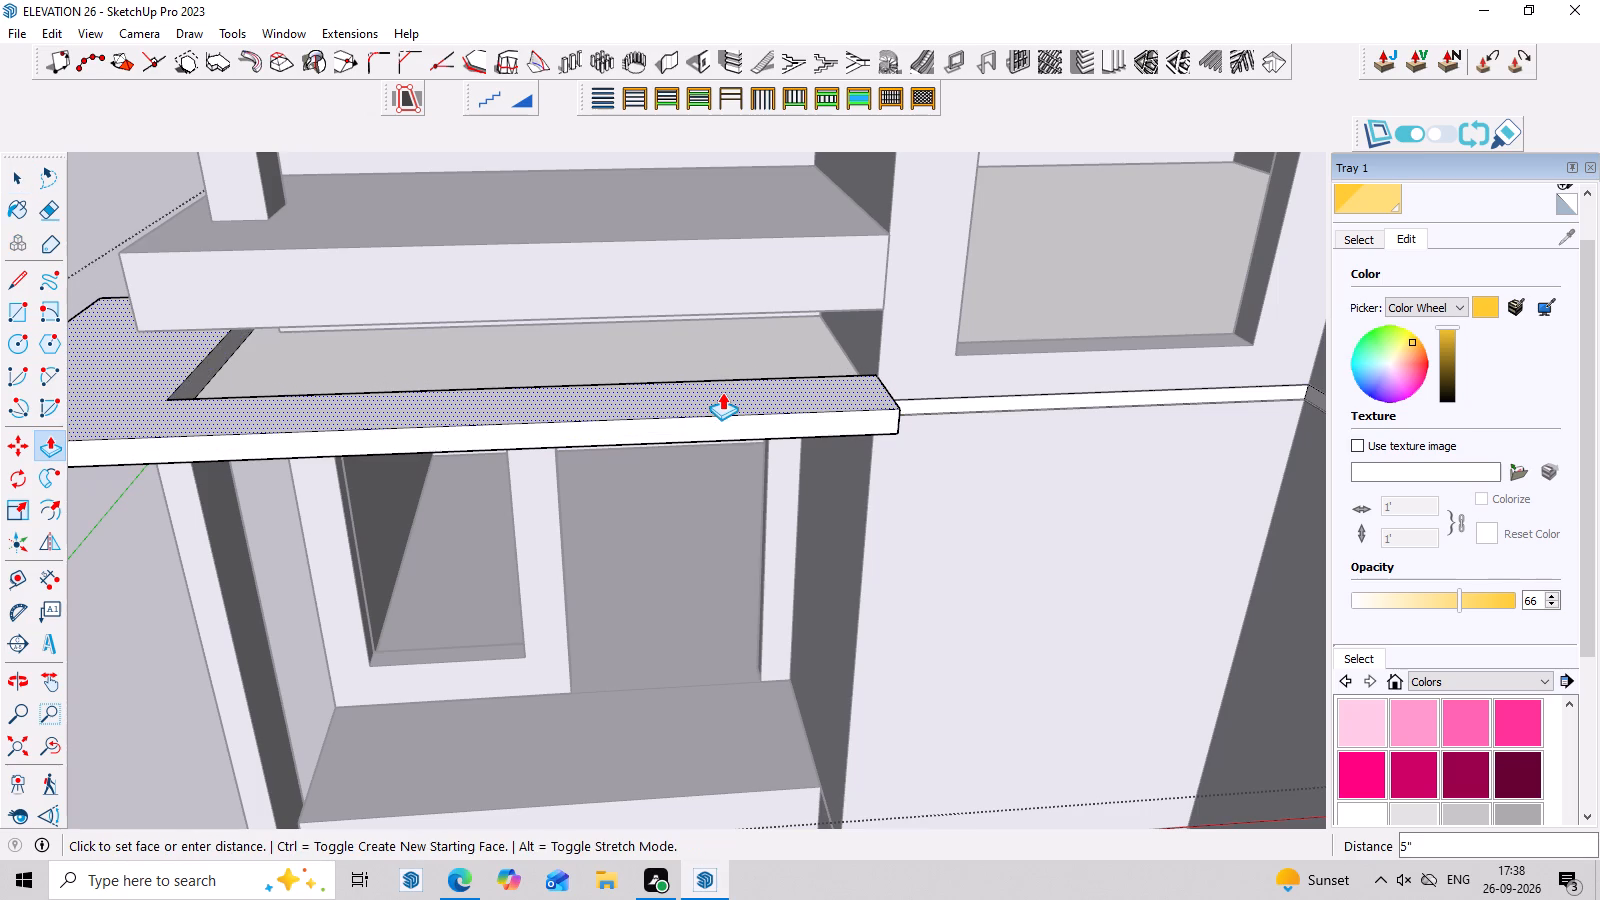
pyautogui.click(722, 392)
pyautogui.scroll(-7, 751, 457)
pyautogui.moveTo(787, 578); pyautogui.dragTo(798, 345, button='middle')
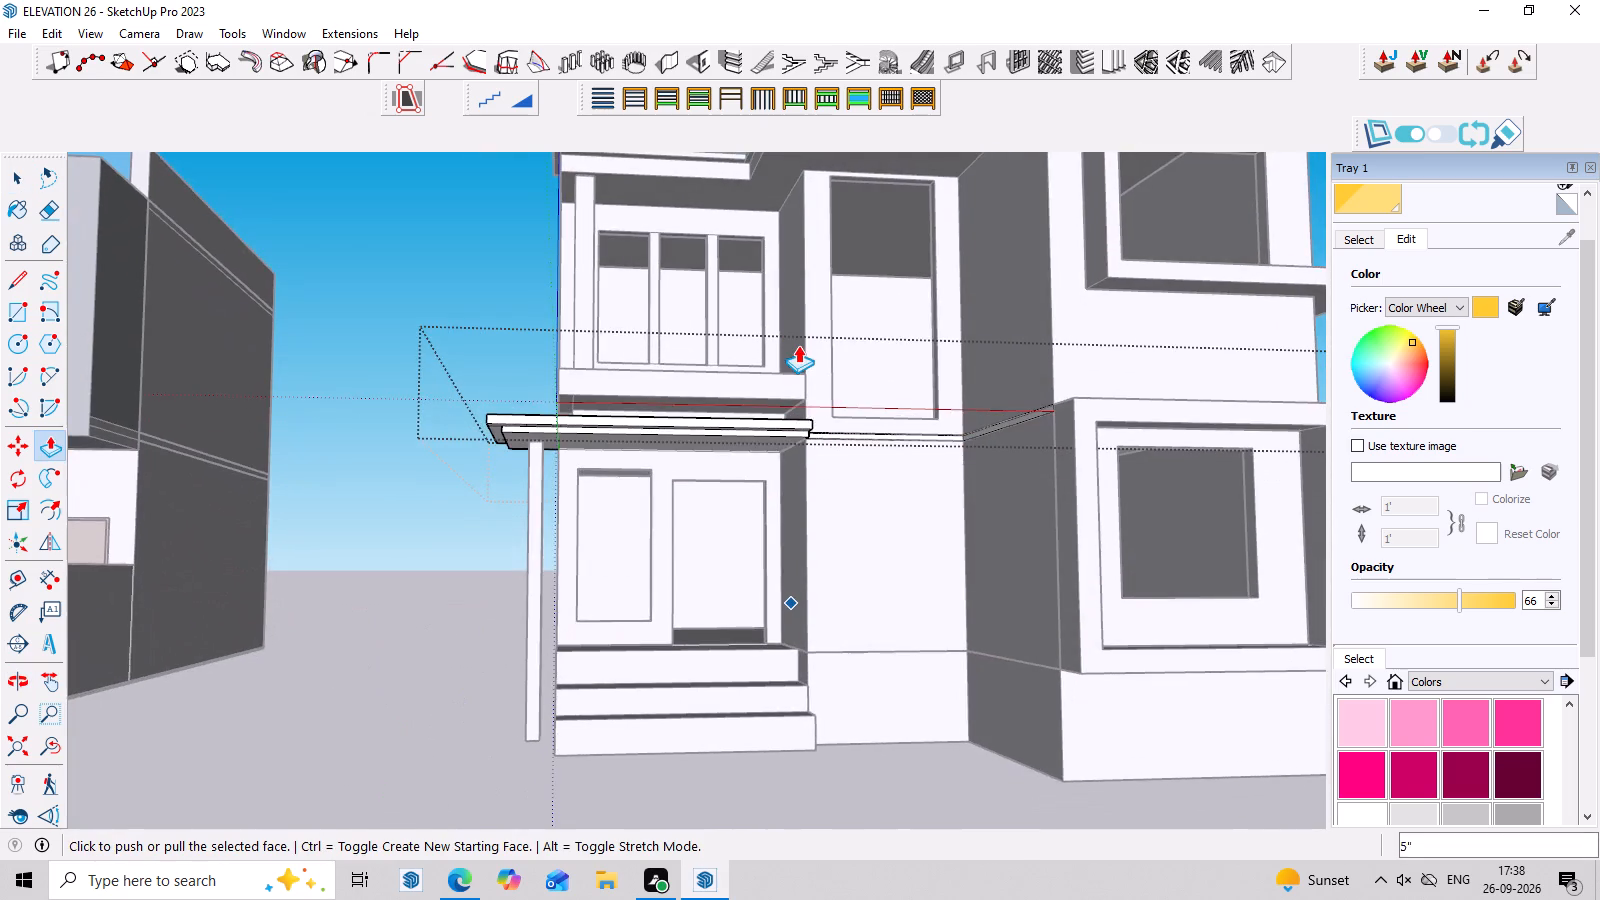
pyautogui.scroll(-7, 798, 345)
pyautogui.moveTo(778, 448); pyautogui.dragTo(733, 493, button='middle')
pyautogui.press('space')
pyautogui.click(1169, 241)
# Examine the white two-storey facade and compare it with the finished coloured house beside it.
pyautogui.scroll(3, 1173, 261)
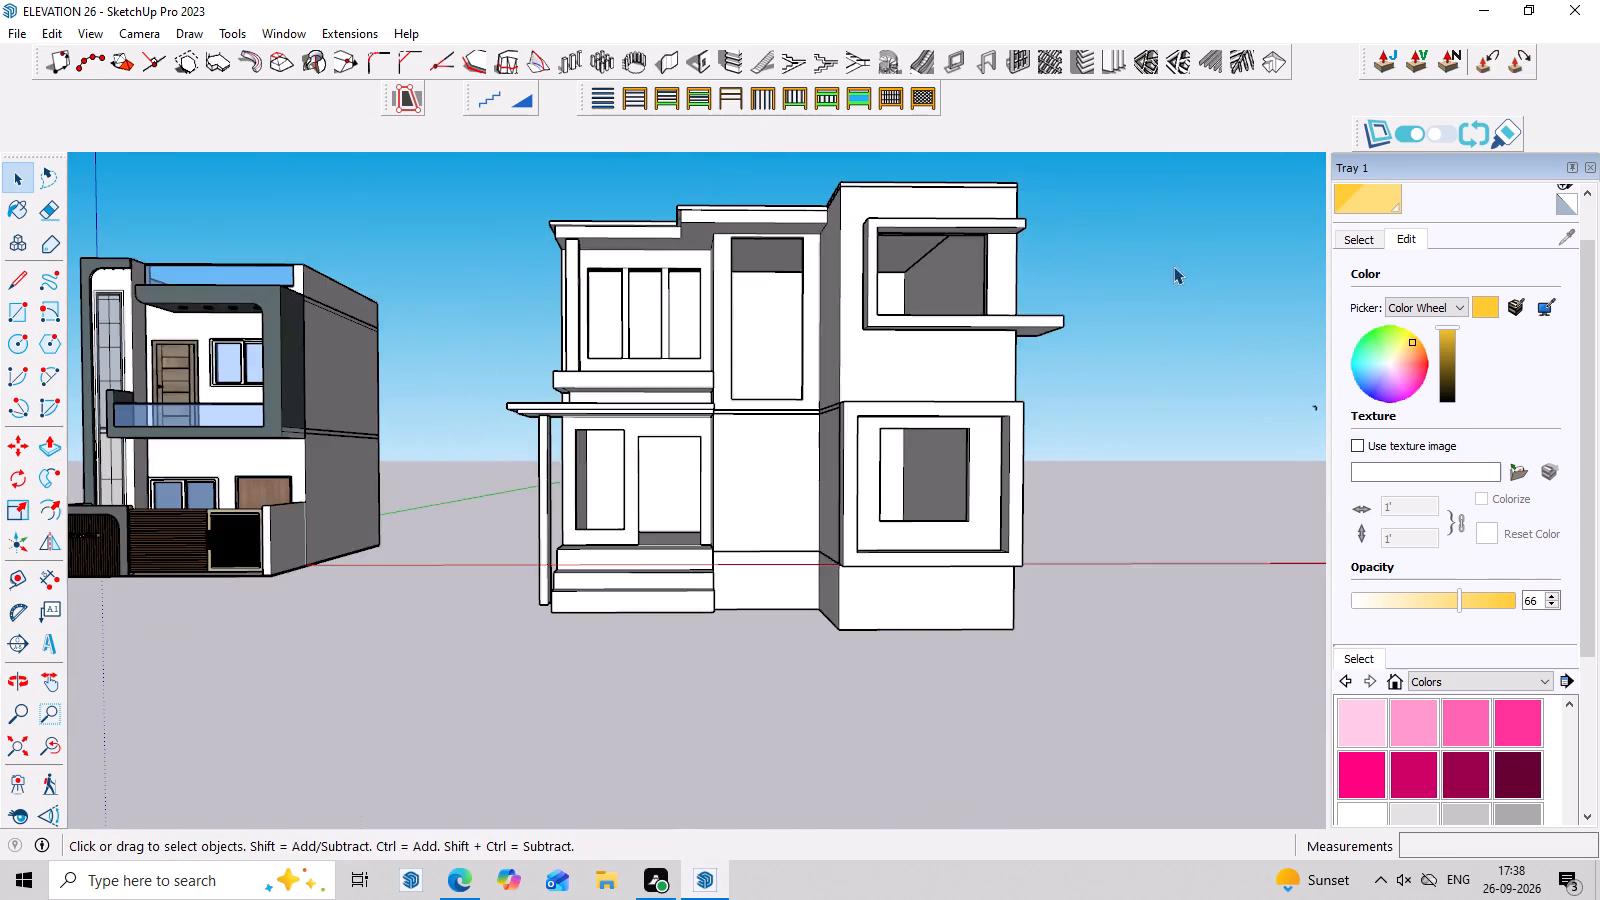
pyautogui.moveTo(1172, 290); pyautogui.dragTo(1172, 316, button='middle')
pyautogui.scroll(2, 1167, 334)
pyautogui.moveTo(1167, 334); pyautogui.dragTo(1177, 327, button='middle')
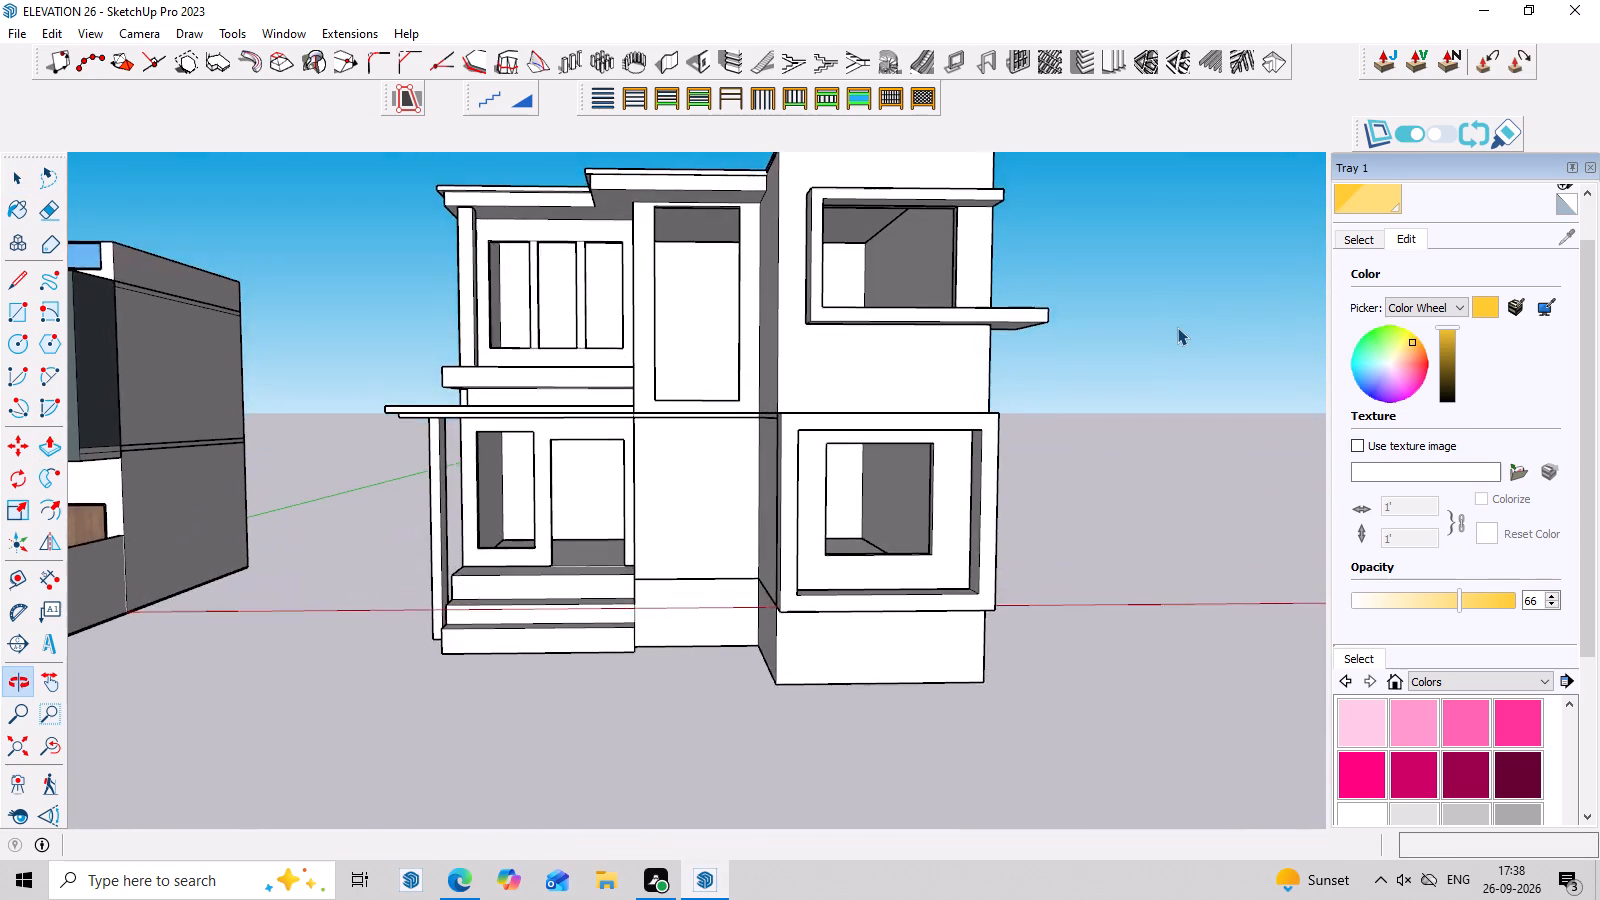
pyautogui.scroll(-3, 1177, 327)
pyautogui.scroll(4, 1033, 170)
pyautogui.moveTo(1039, 243); pyautogui.dragTo(1044, 230, button='middle')
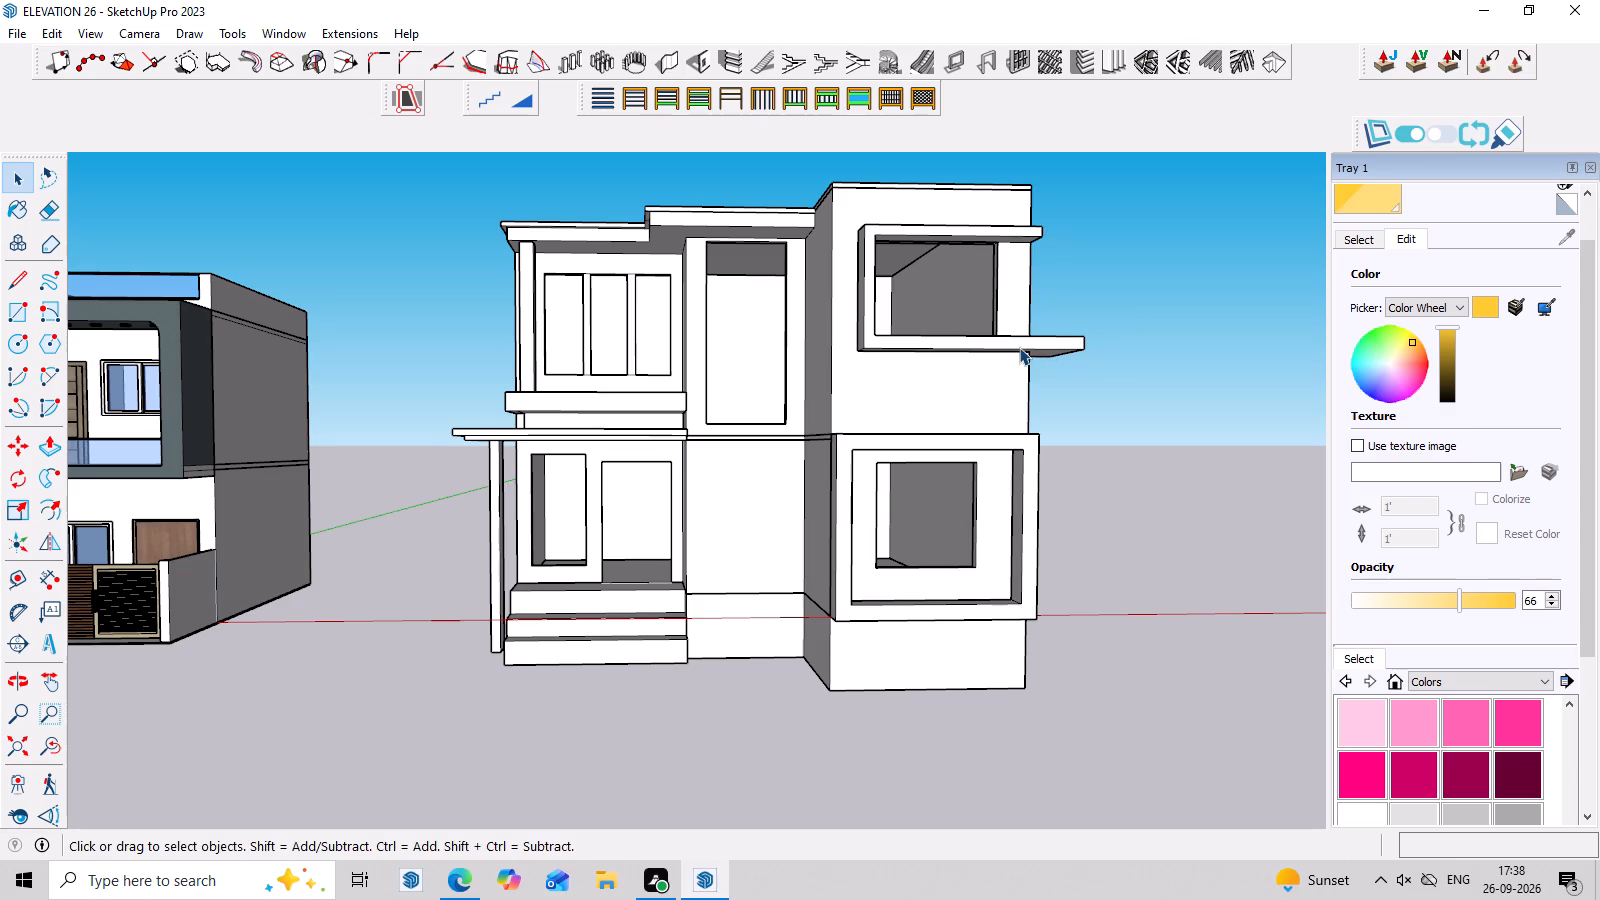
pyautogui.scroll(-7, 1019, 347)
pyautogui.scroll(8, 421, 269)
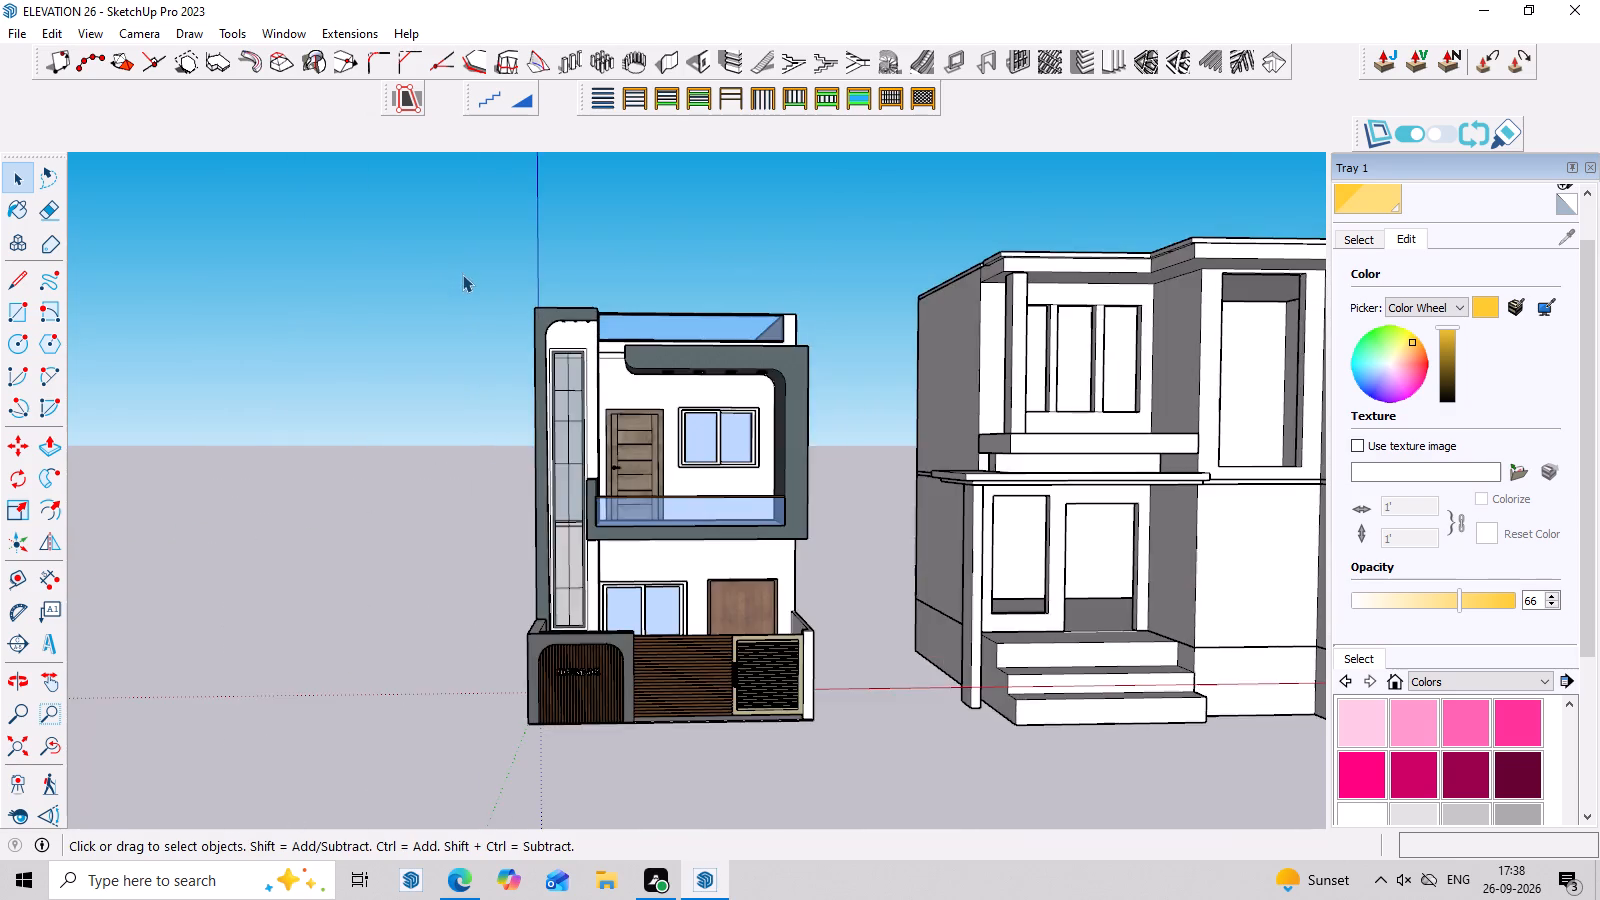
pyautogui.scroll(-2, 537, 287)
pyautogui.moveTo(784, 341); pyautogui.dragTo(502, 342, button='middle')
pyautogui.scroll(-10, 536, 342)
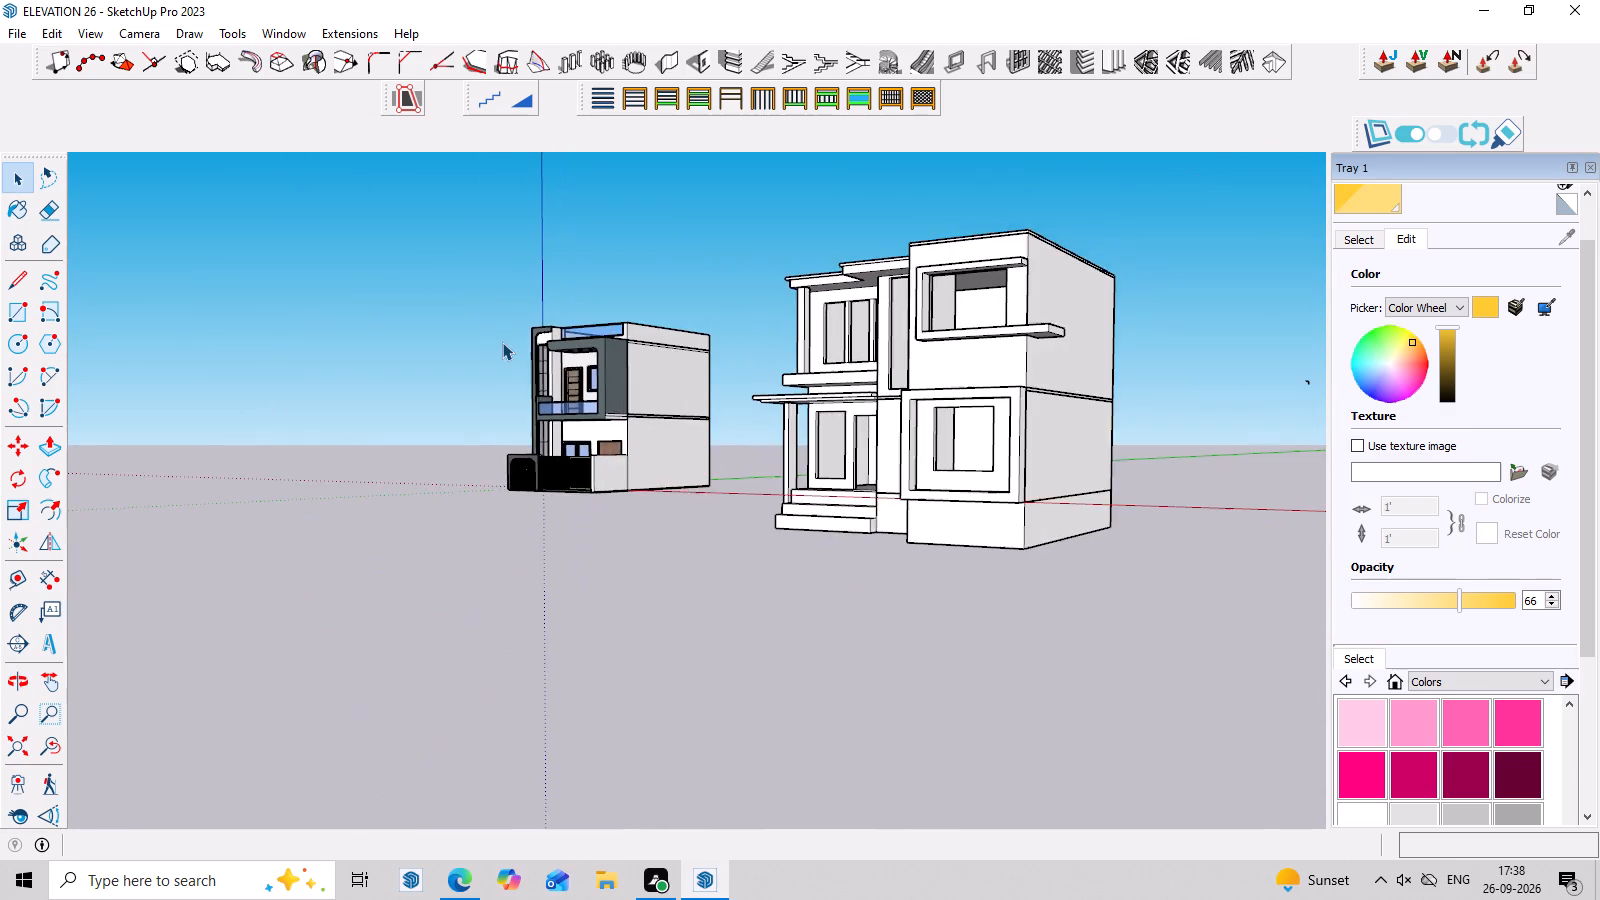
pyautogui.moveTo(502, 342); pyautogui.dragTo(717, 426, button='middle')
pyautogui.scroll(2, 707, 347)
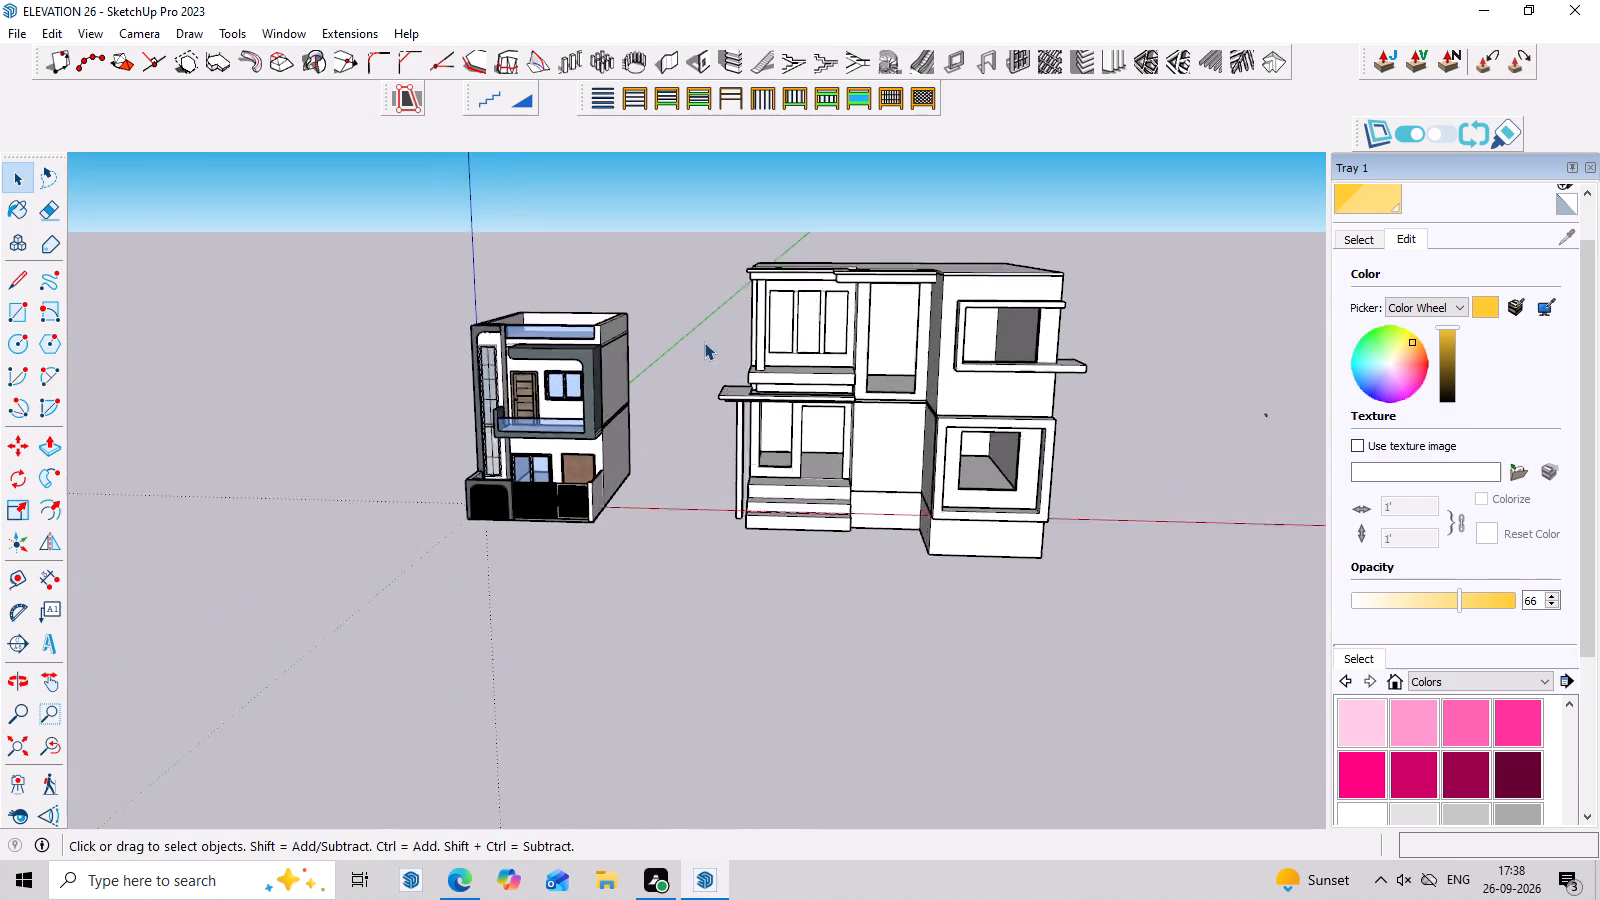
pyautogui.scroll(4, 704, 342)
pyautogui.moveTo(653, 411); pyautogui.dragTo(758, 381, button='middle')
pyautogui.scroll(6, 370, 260)
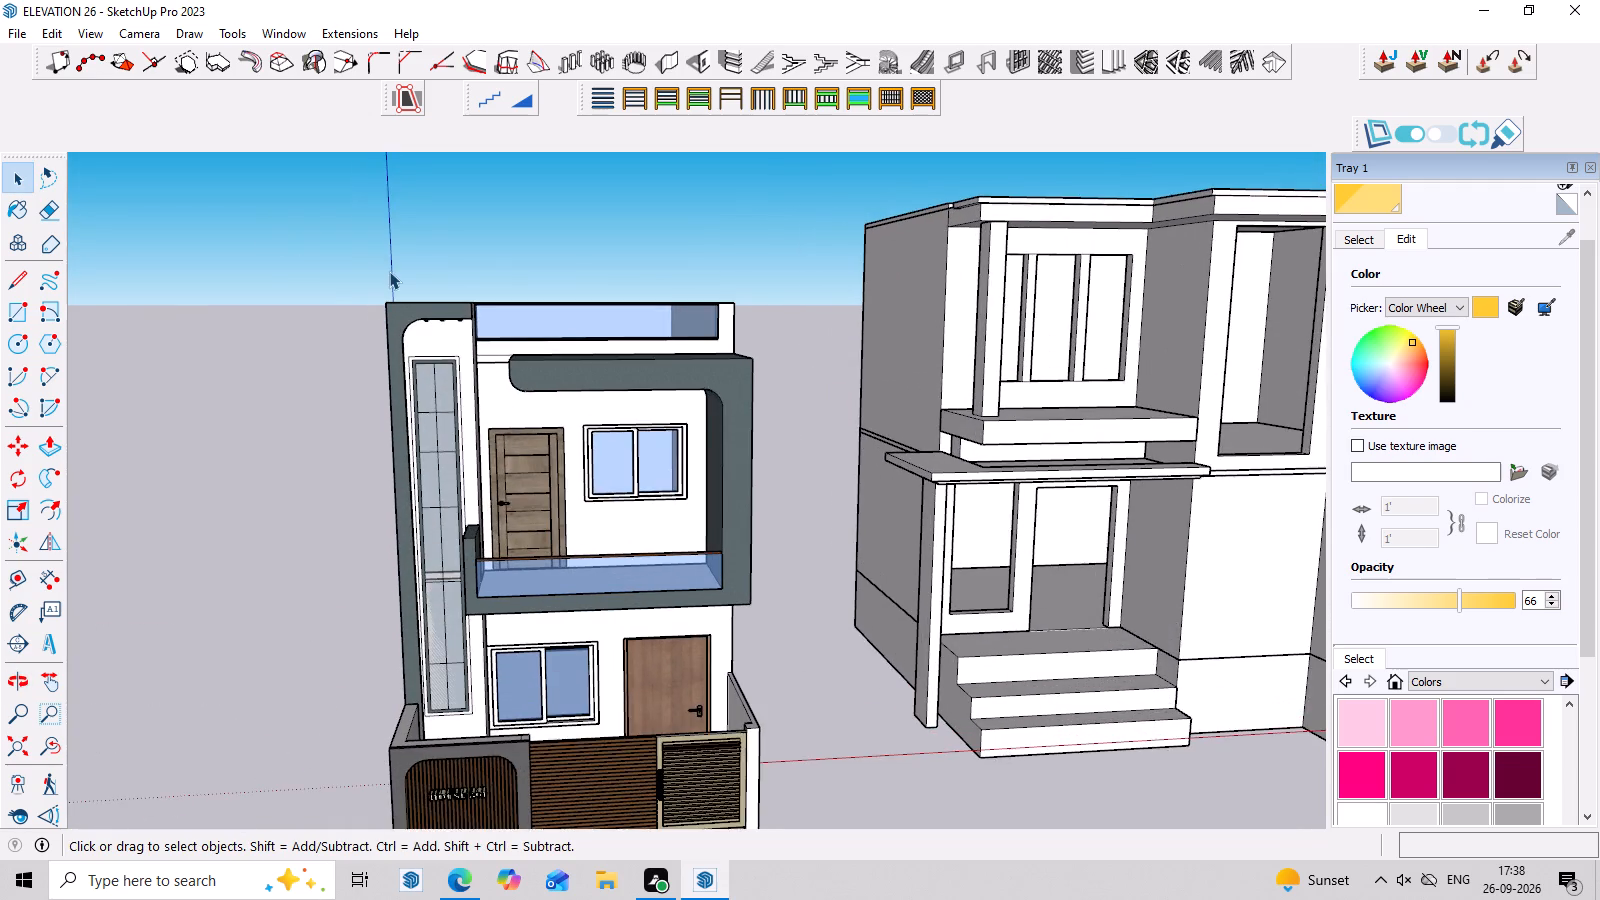
pyautogui.scroll(-3, 389, 271)
pyautogui.moveTo(678, 512); pyautogui.dragTo(569, 491, button='middle')
pyautogui.scroll(3, 584, 468)
pyautogui.middleClick(635, 459)
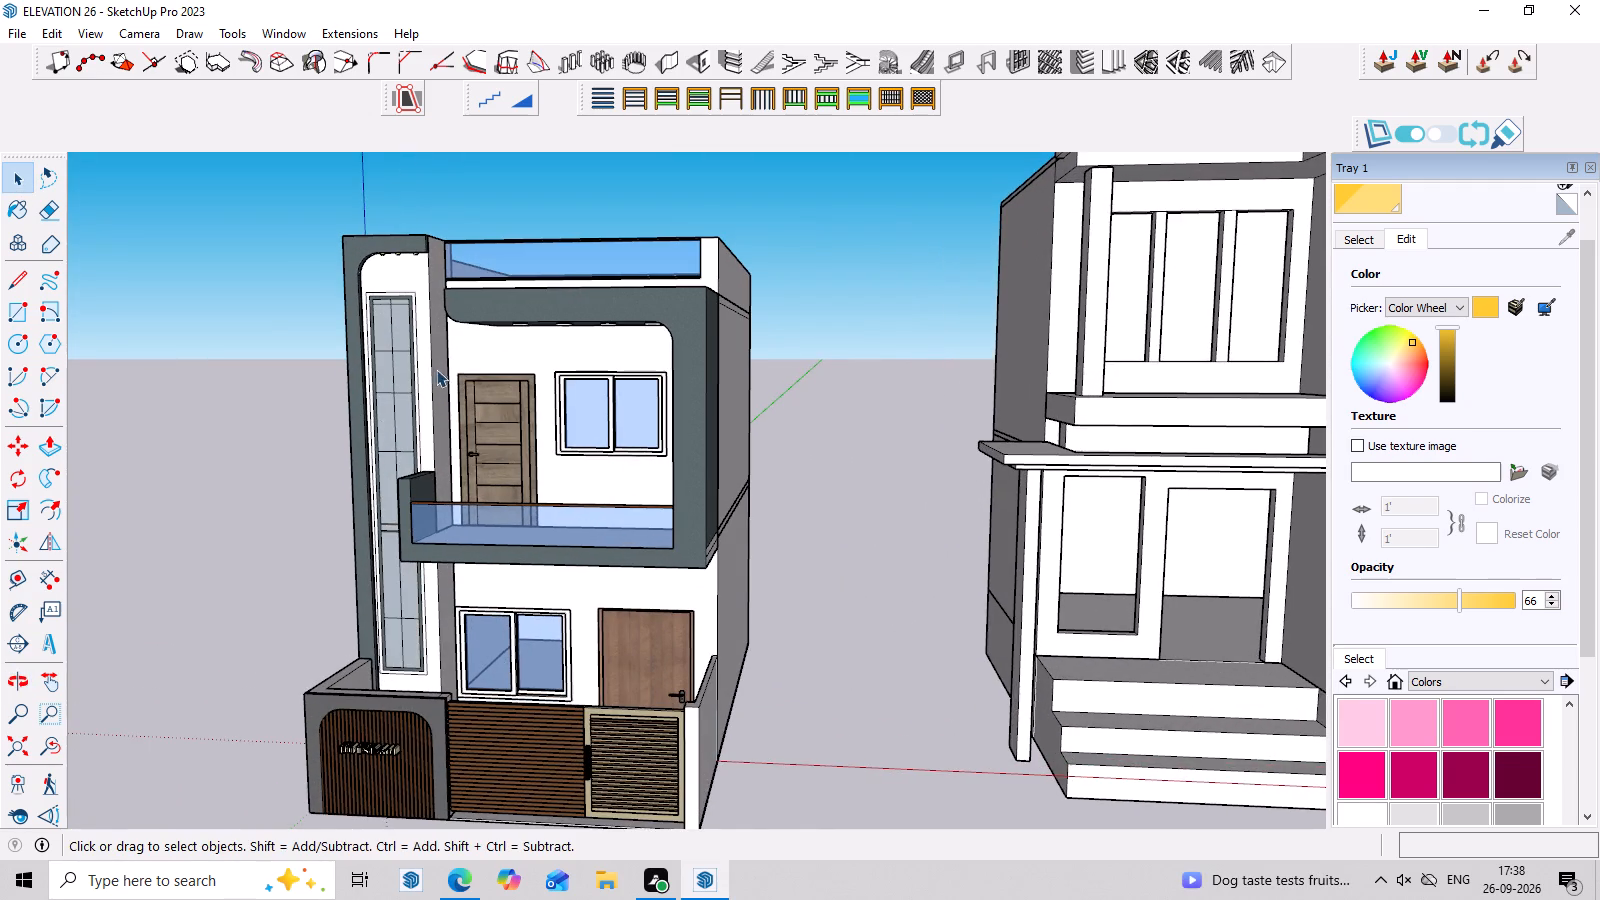
pyautogui.scroll(-4, 436, 369)
pyautogui.scroll(6, 247, 345)
pyautogui.scroll(-5, 279, 344)
pyautogui.scroll(2, 221, 365)
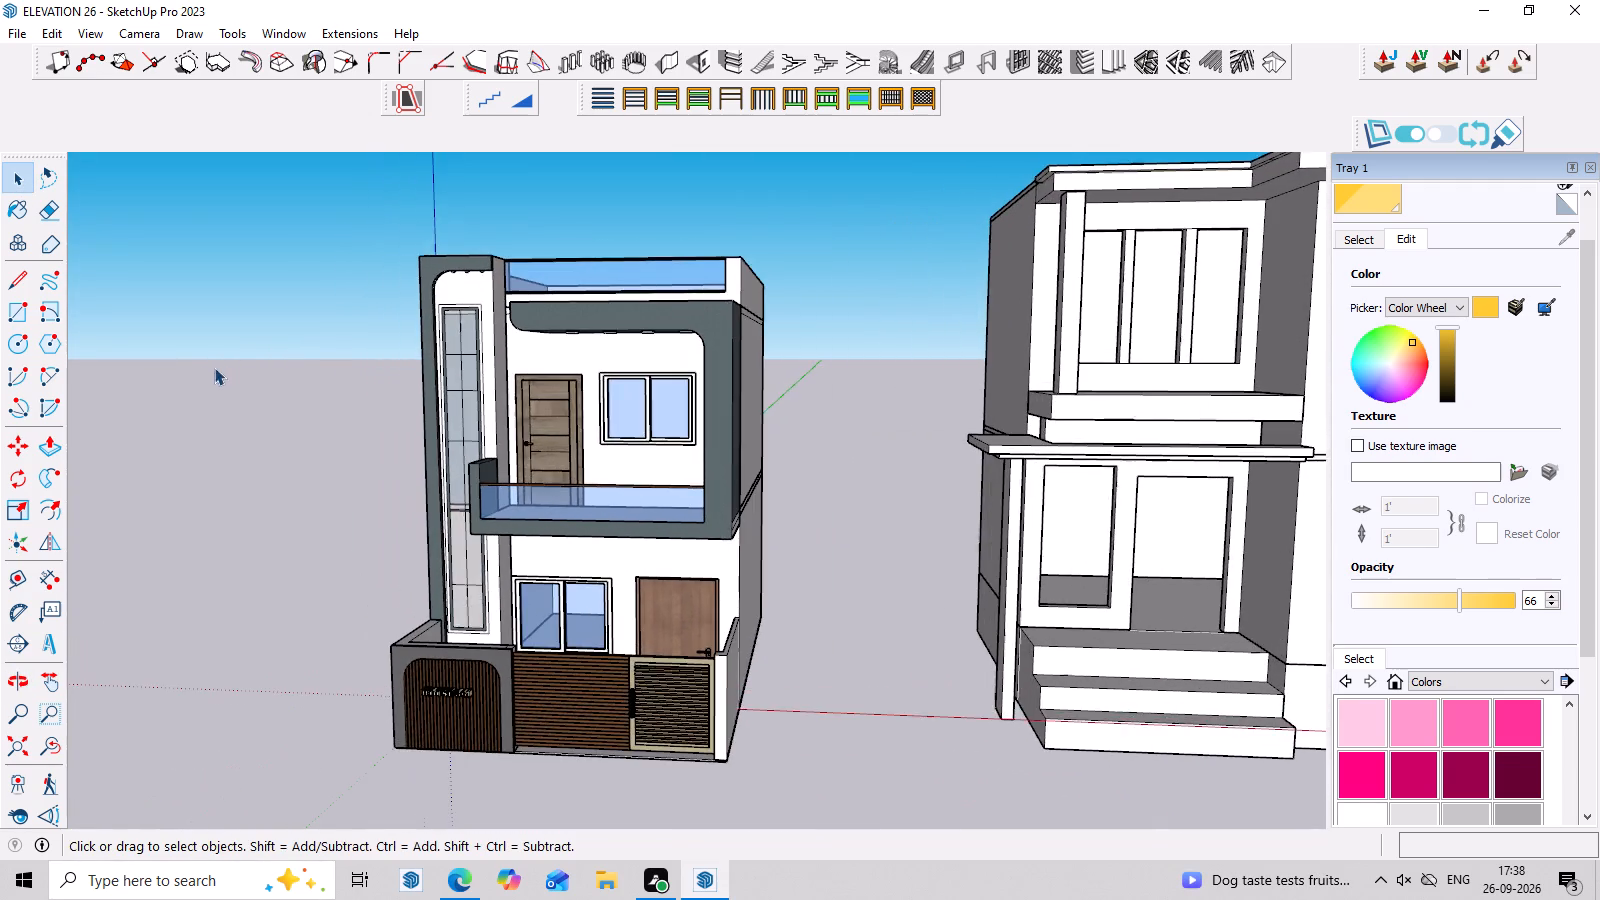
pyautogui.scroll(1, 214, 367)
pyautogui.moveTo(205, 386); pyautogui.dragTo(305, 386, button='middle')
pyautogui.scroll(3, 182, 402)
pyautogui.scroll(-3, 182, 402)
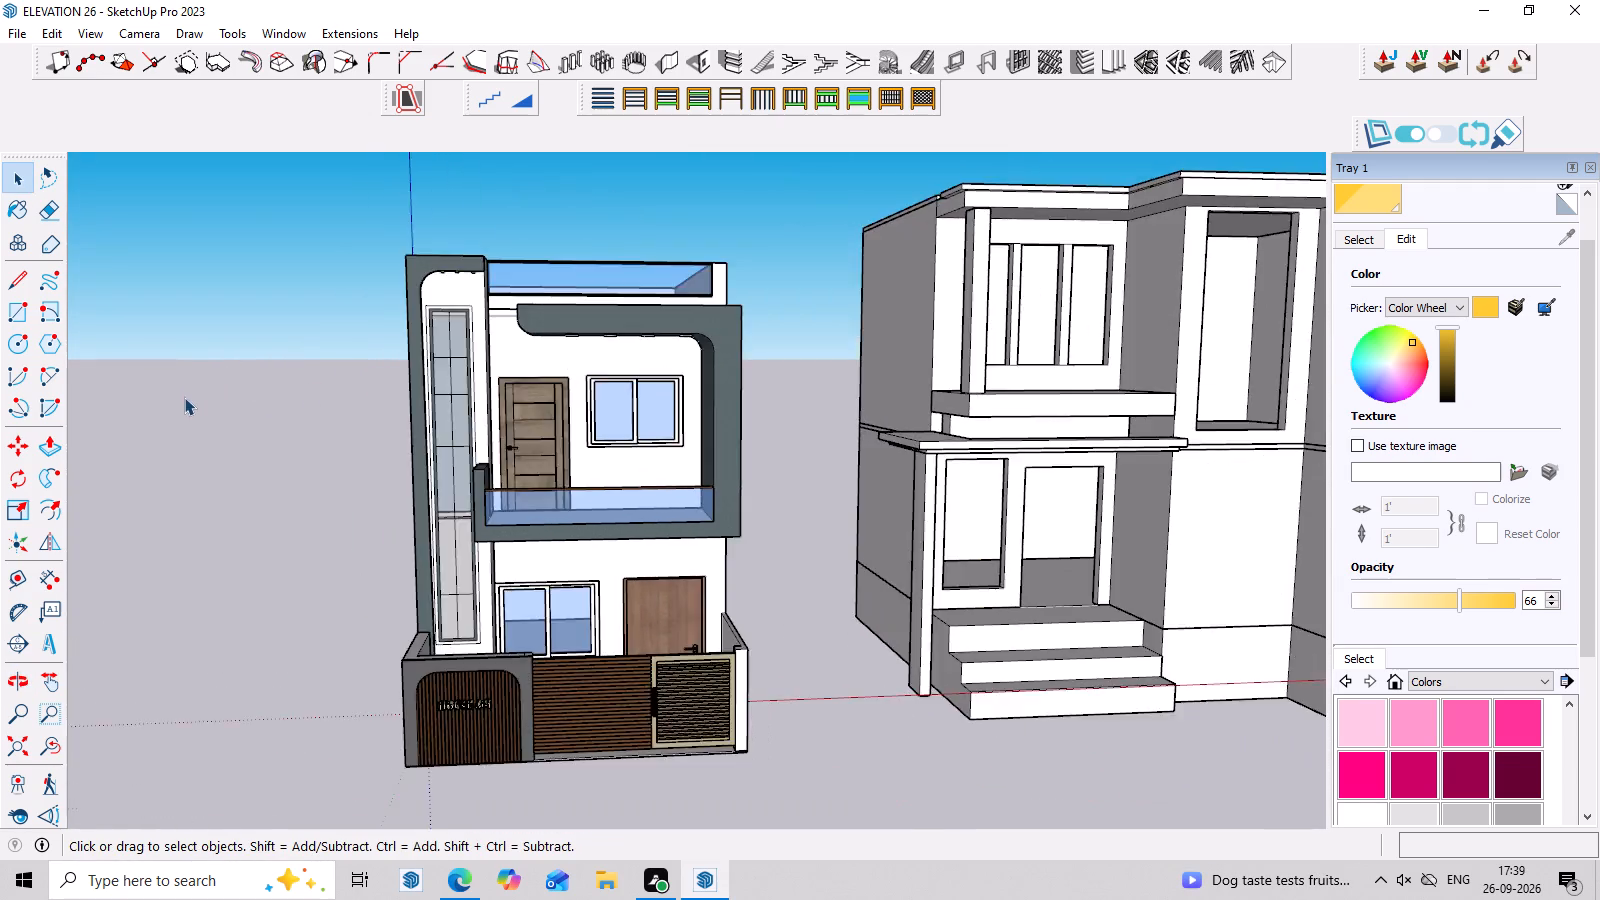
pyautogui.scroll(-4, 184, 397)
pyautogui.scroll(1, 130, 465)
pyautogui.scroll(-8, 126, 461)
# Move the entire white two-storey house farther away from the finished coloured house, then deselect it.
pyautogui.moveTo(662, 564); pyautogui.dragTo(678, 700, button='middle')
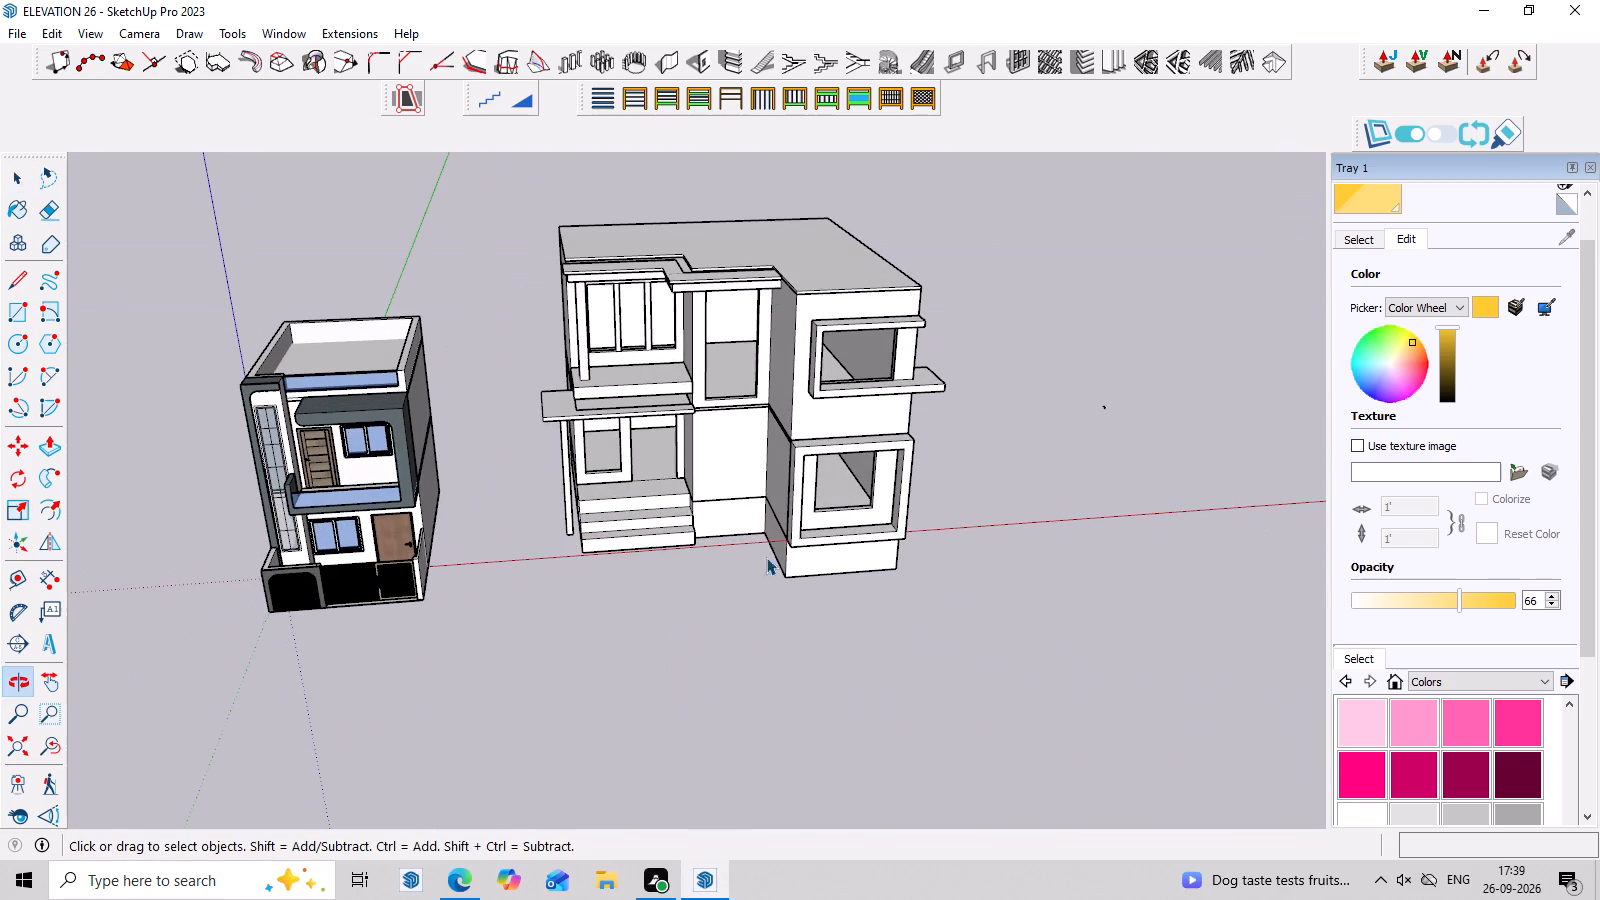
pyautogui.moveTo(988, 175); pyautogui.dragTo(545, 576)
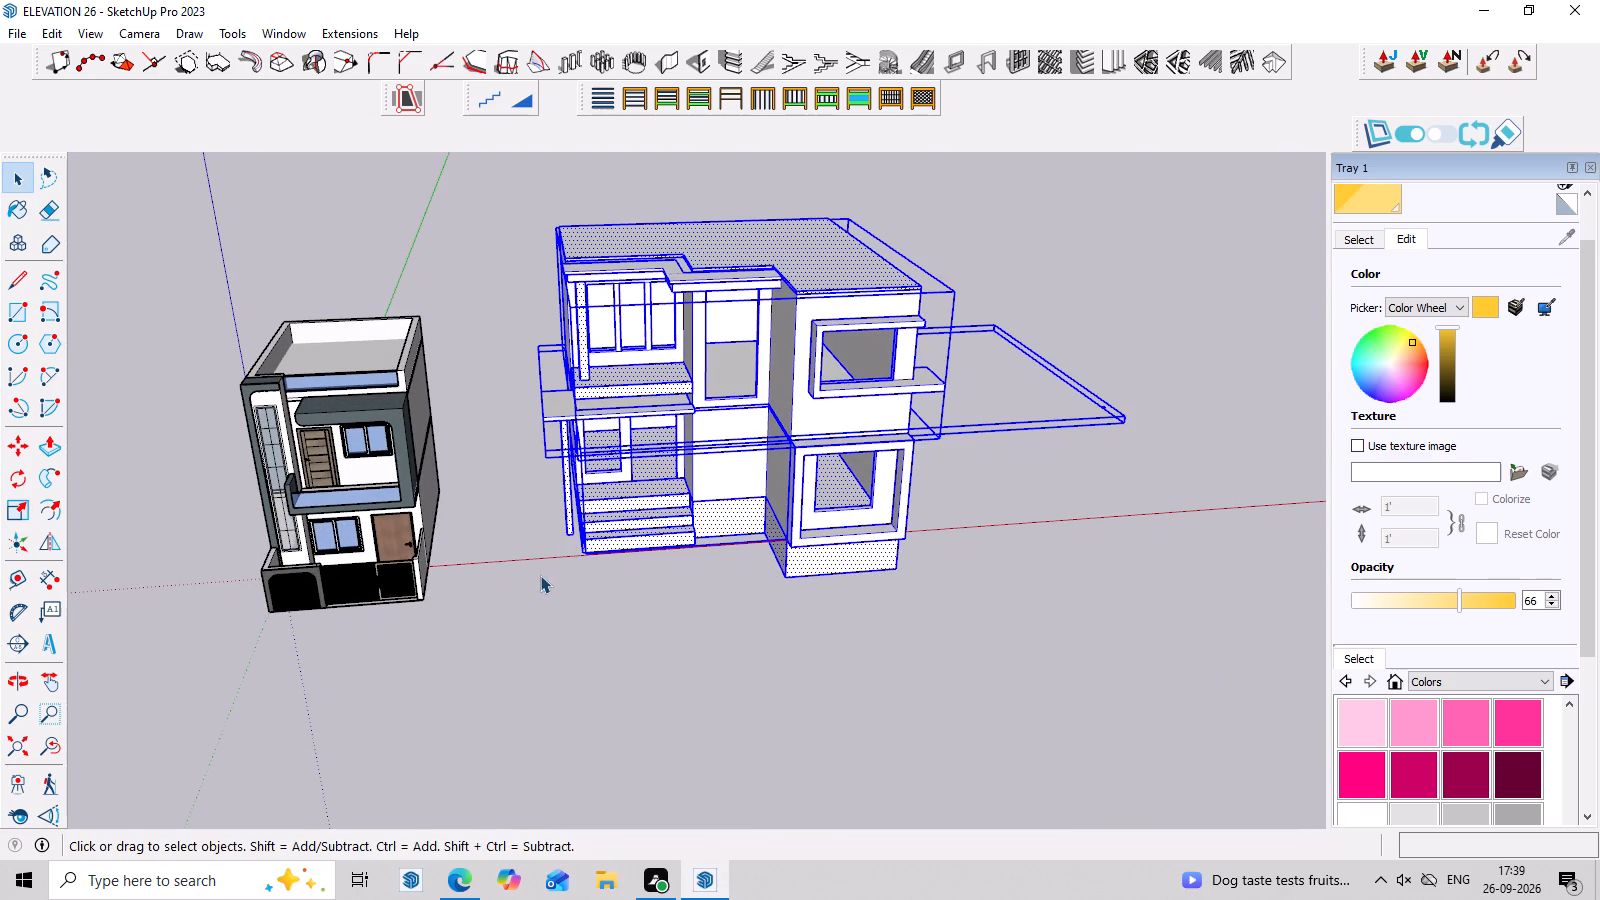
pyautogui.press('m')
pyautogui.click(869, 581)
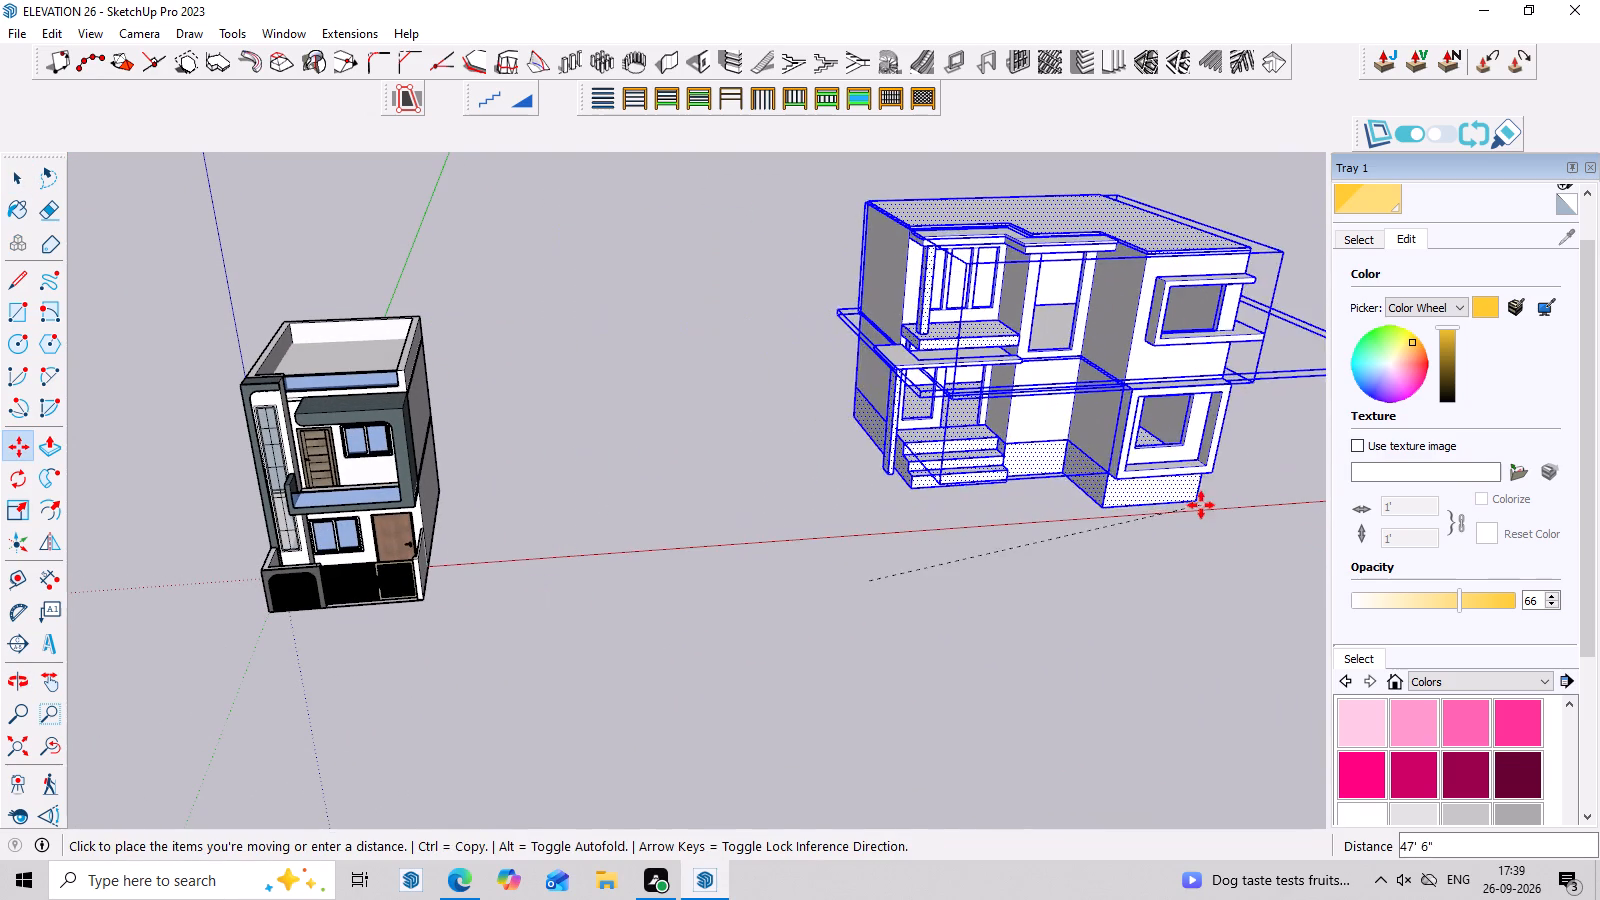
pyautogui.click(1152, 521)
pyautogui.scroll(-6, 1054, 578)
pyautogui.moveTo(1001, 671); pyautogui.dragTo(950, 553, button='middle')
pyautogui.press('space')
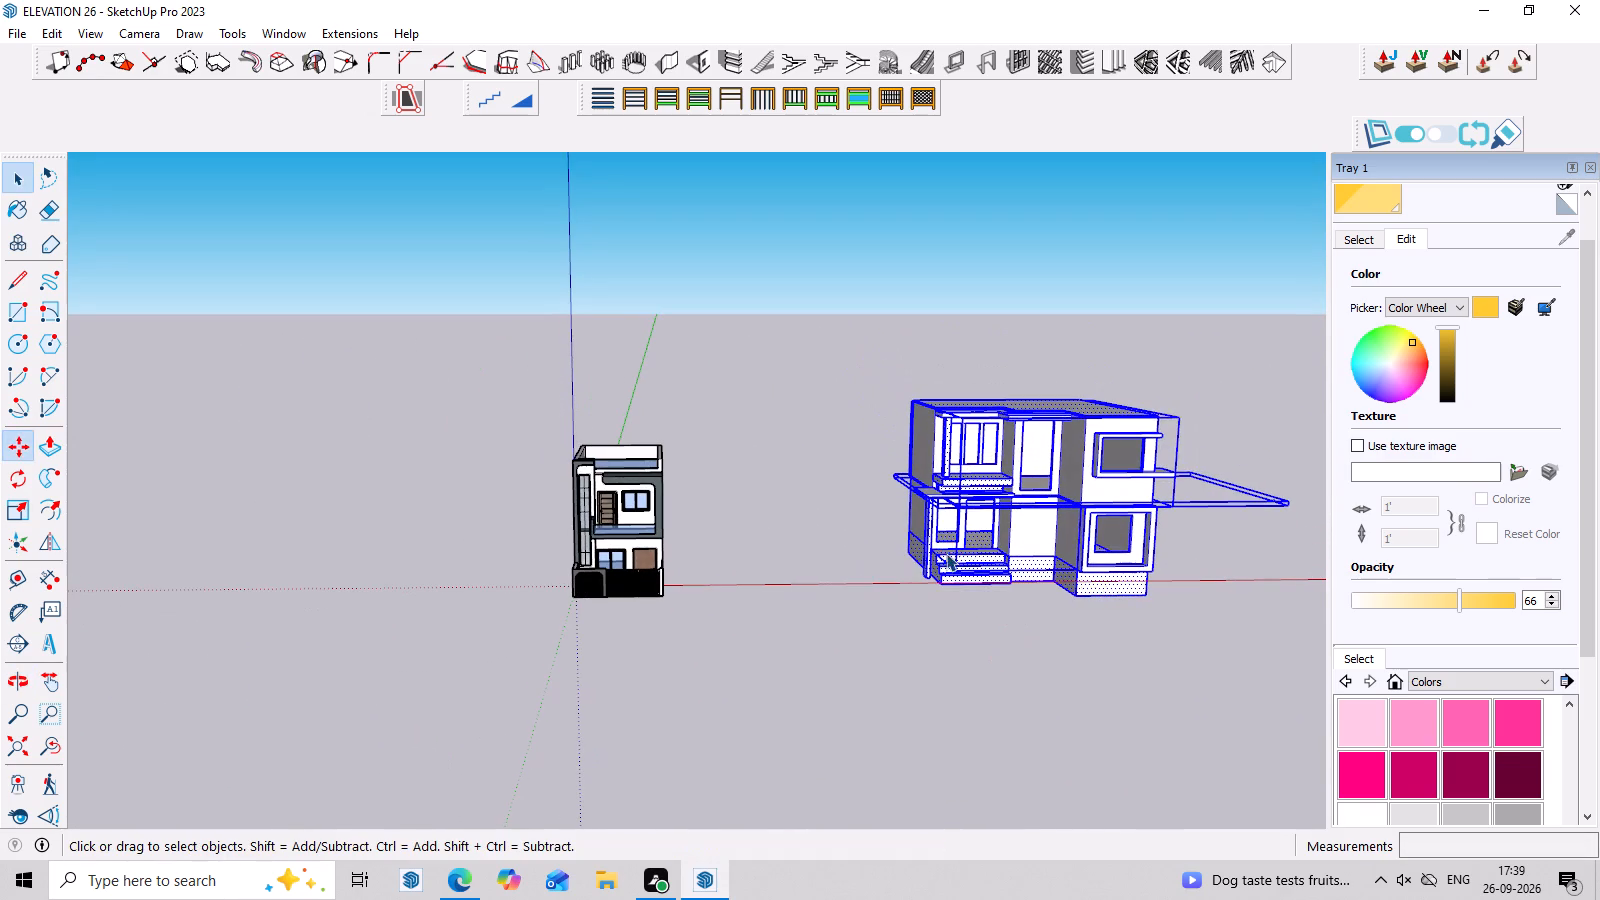
pyautogui.click(796, 568)
# Frame the whole finished coloured house in a close, near-frontal view, from the compound gate up to the roof parapet.
pyautogui.scroll(11, 534, 601)
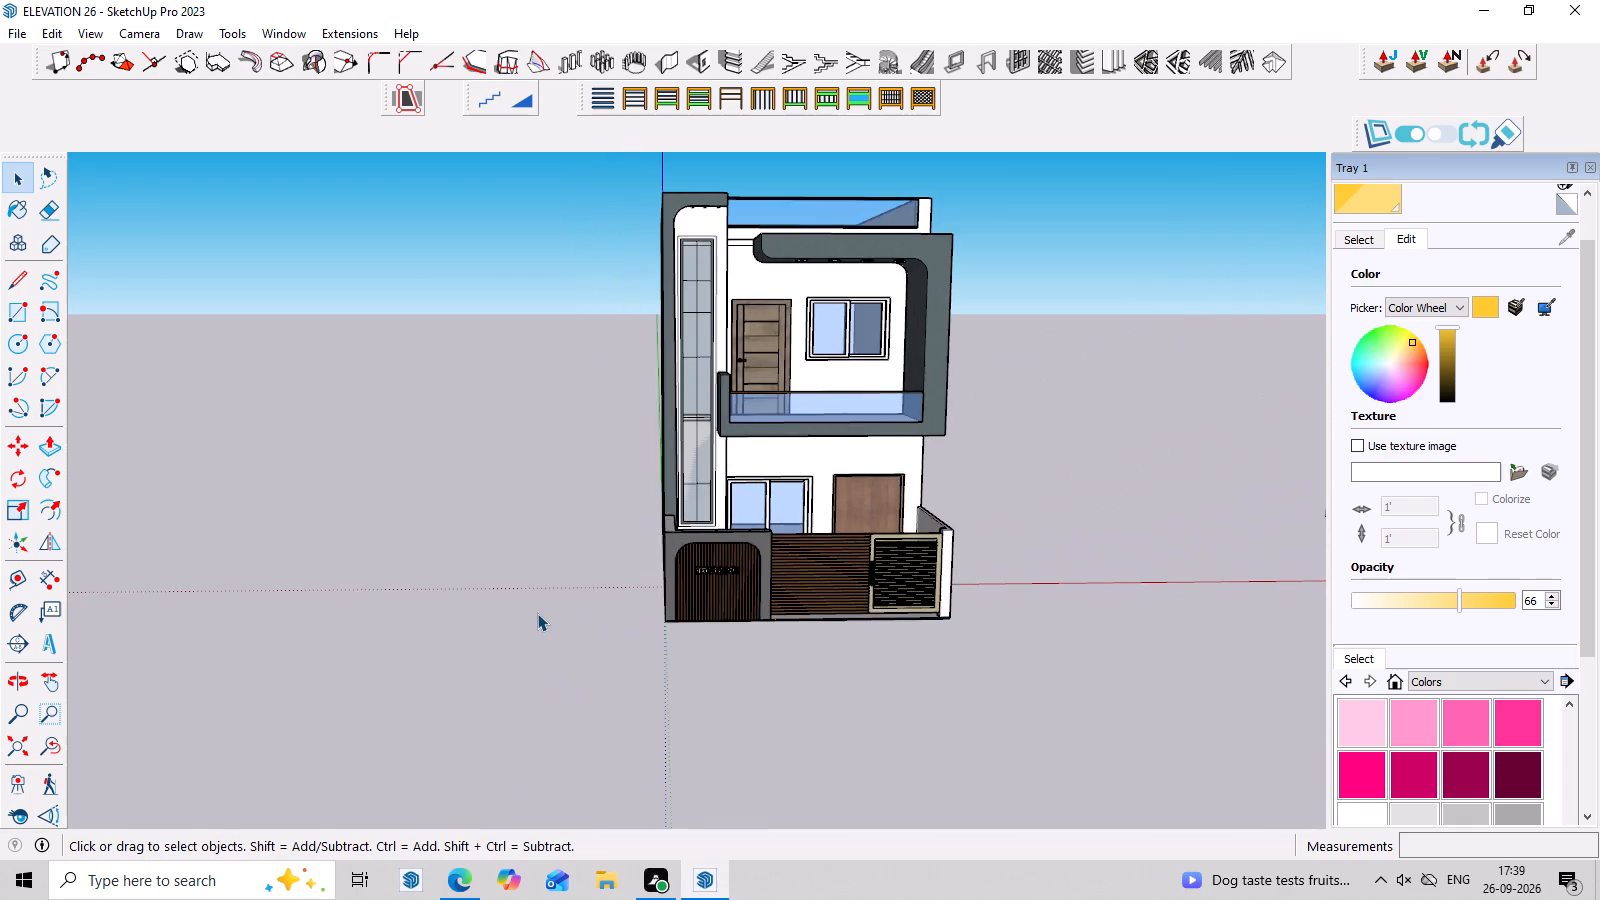
pyautogui.moveTo(550, 634); pyautogui.dragTo(555, 598, button='middle')
pyautogui.scroll(3, 918, 102)
pyautogui.scroll(3, 952, 180)
pyautogui.scroll(-3, 957, 194)
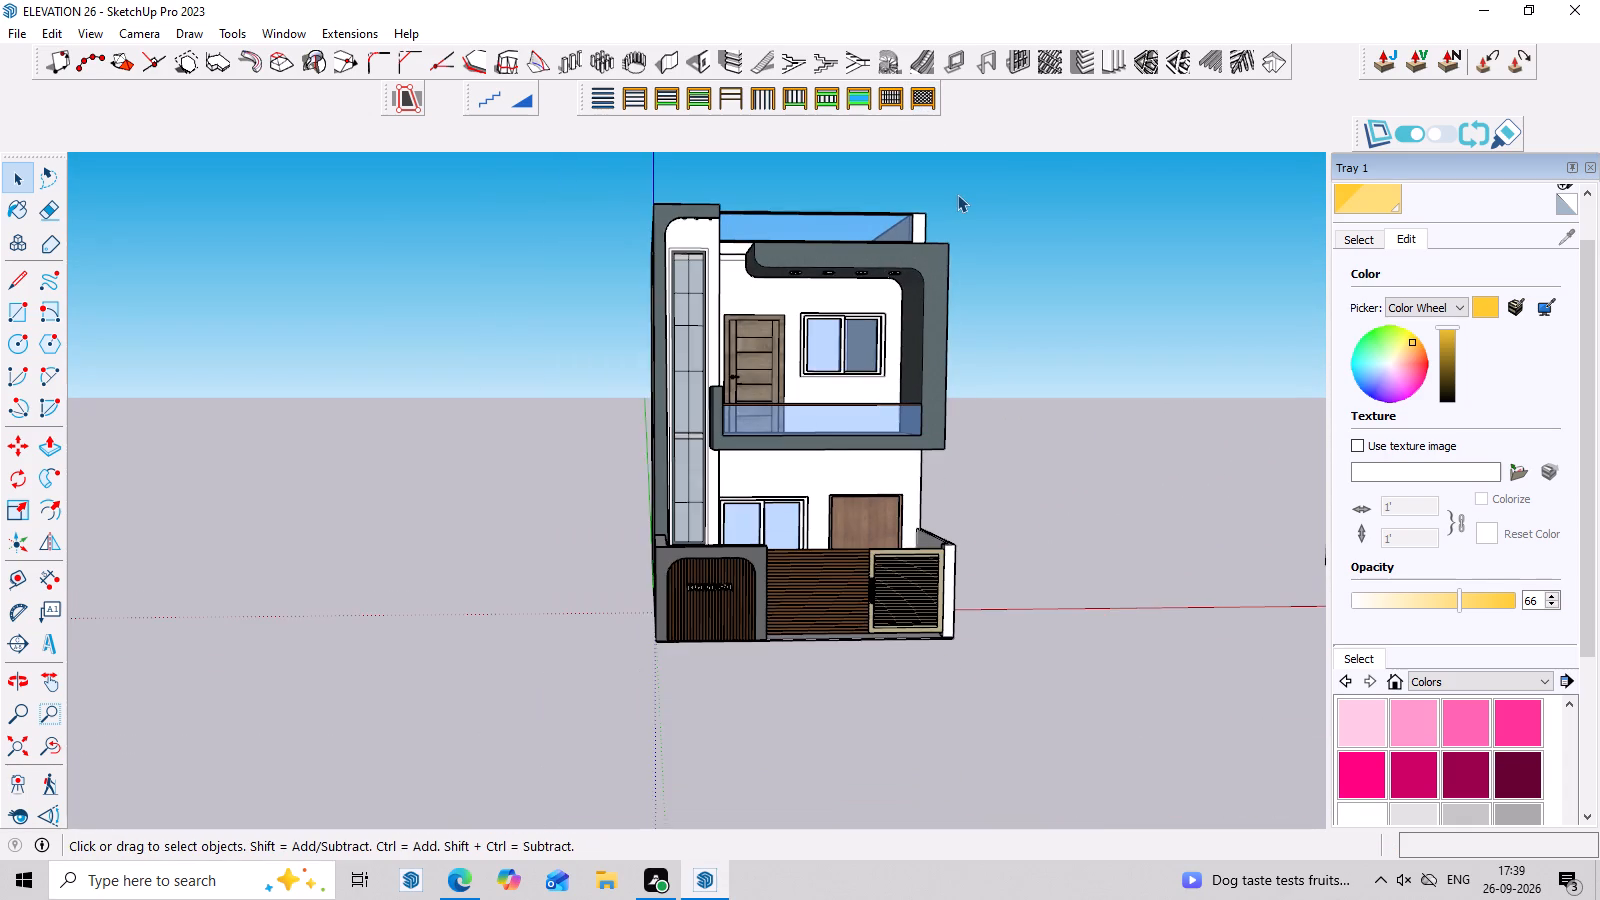
pyautogui.moveTo(1003, 281); pyautogui.dragTo(1000, 321, button='middle')
pyautogui.scroll(2, 984, 198)
pyautogui.moveTo(984, 198); pyautogui.dragTo(980, 227, button='middle')
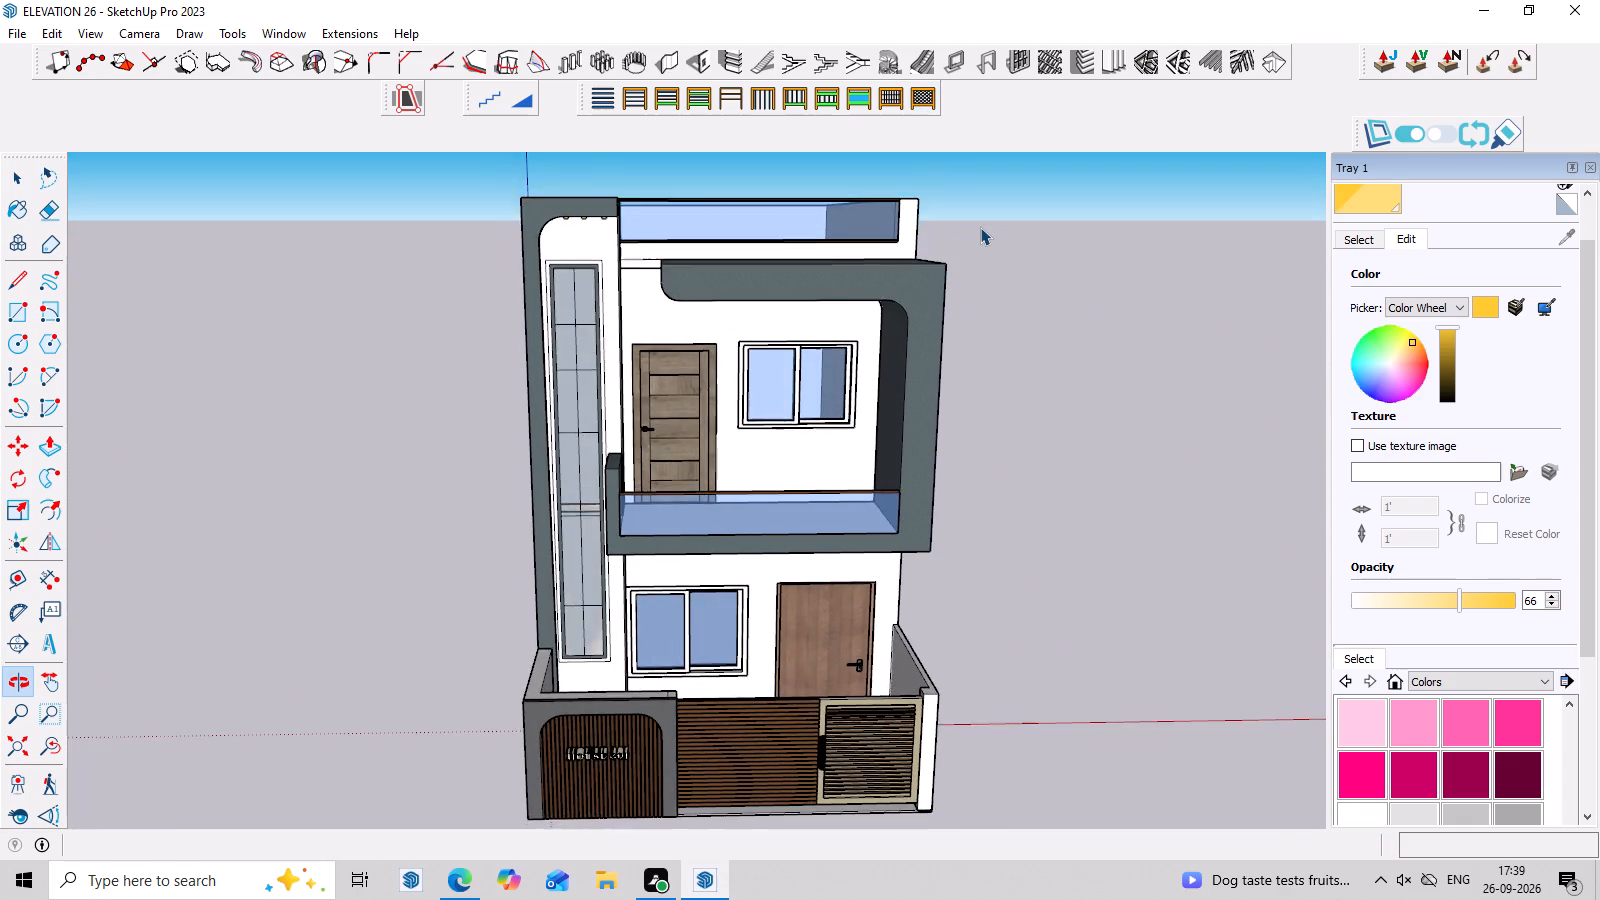
pyautogui.scroll(-2, 980, 227)
pyautogui.moveTo(980, 227); pyautogui.dragTo(958, 206, button='middle')
pyautogui.scroll(2, 957, 197)
pyautogui.scroll(-1, 957, 196)
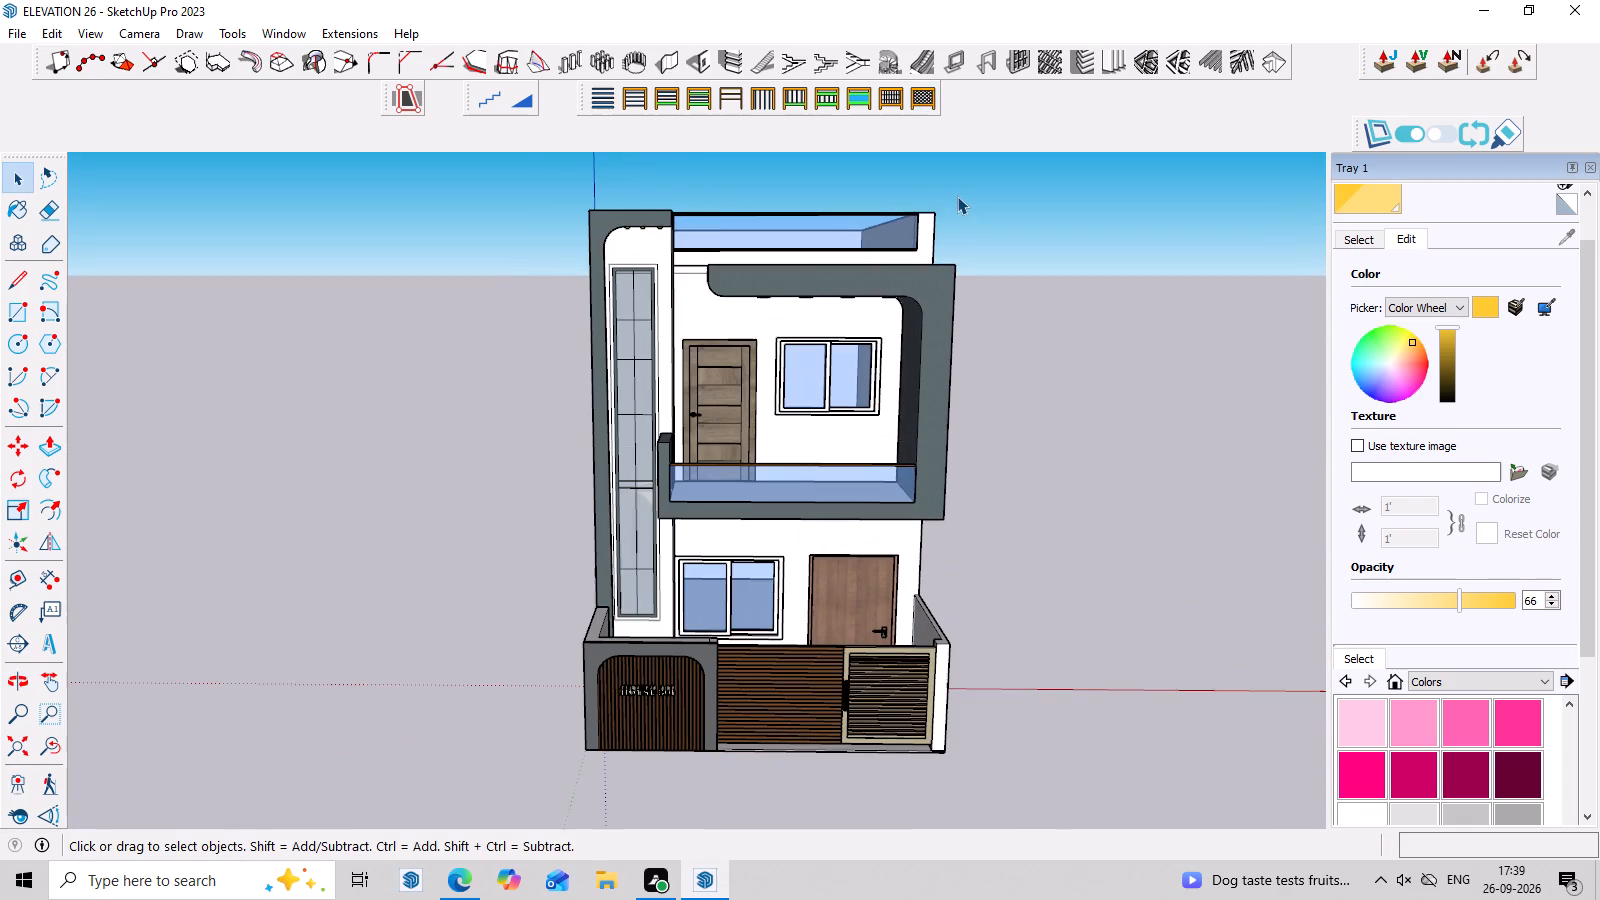
pyautogui.scroll(1, 703, 202)
pyautogui.middleClick(702, 200)
pyautogui.scroll(-2, 702, 200)
pyautogui.scroll(1, 1074, 431)
pyautogui.moveTo(1074, 431); pyautogui.dragTo(1074, 399, button='middle')
pyautogui.scroll(1, 1002, 177)
pyautogui.scroll(-1, 996, 171)
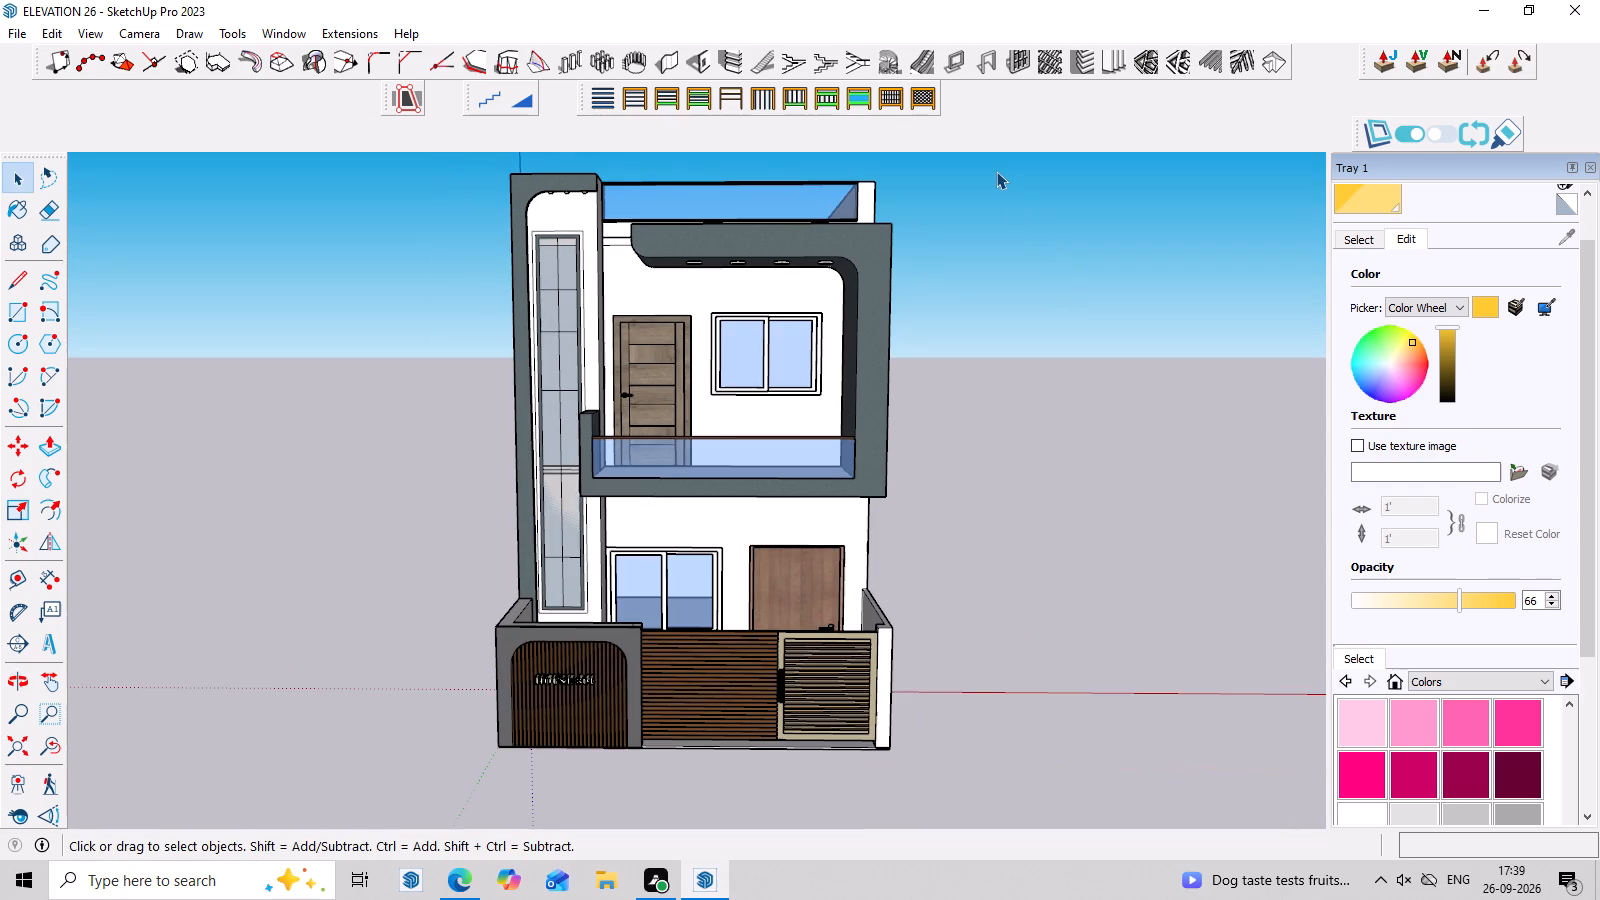
pyautogui.scroll(1, 978, 163)
pyautogui.scroll(-1, 978, 163)
pyautogui.moveTo(990, 224); pyautogui.dragTo(929, 230, button='middle')
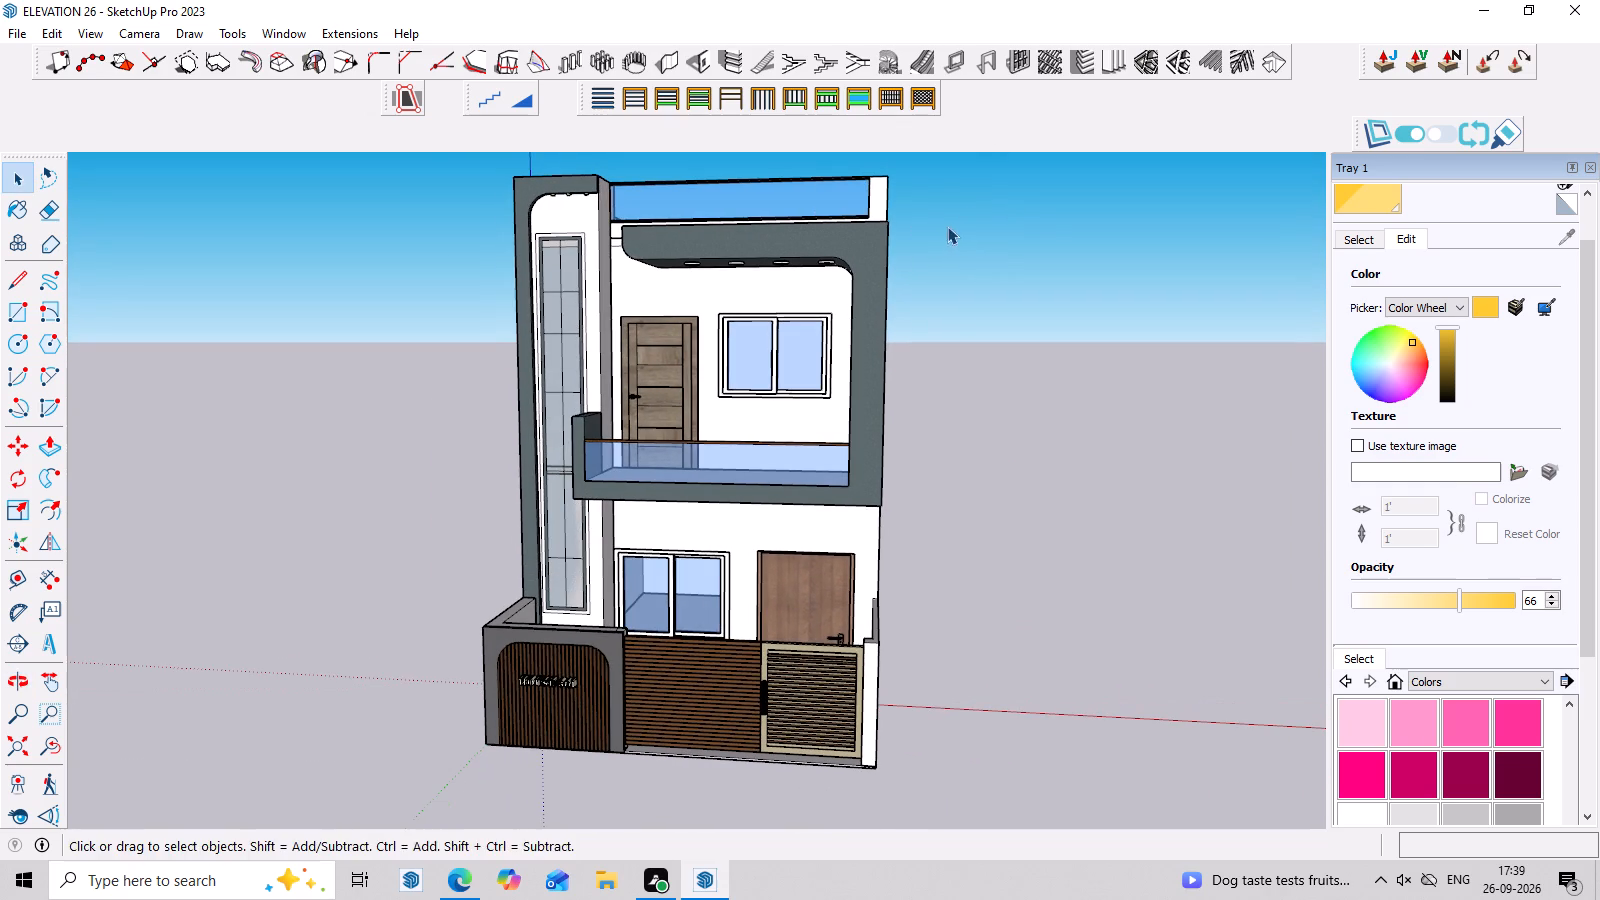
pyautogui.moveTo(959, 223); pyautogui.dragTo(969, 221, button='middle')
pyautogui.moveTo(901, 198); pyautogui.dragTo(904, 215, button='middle')
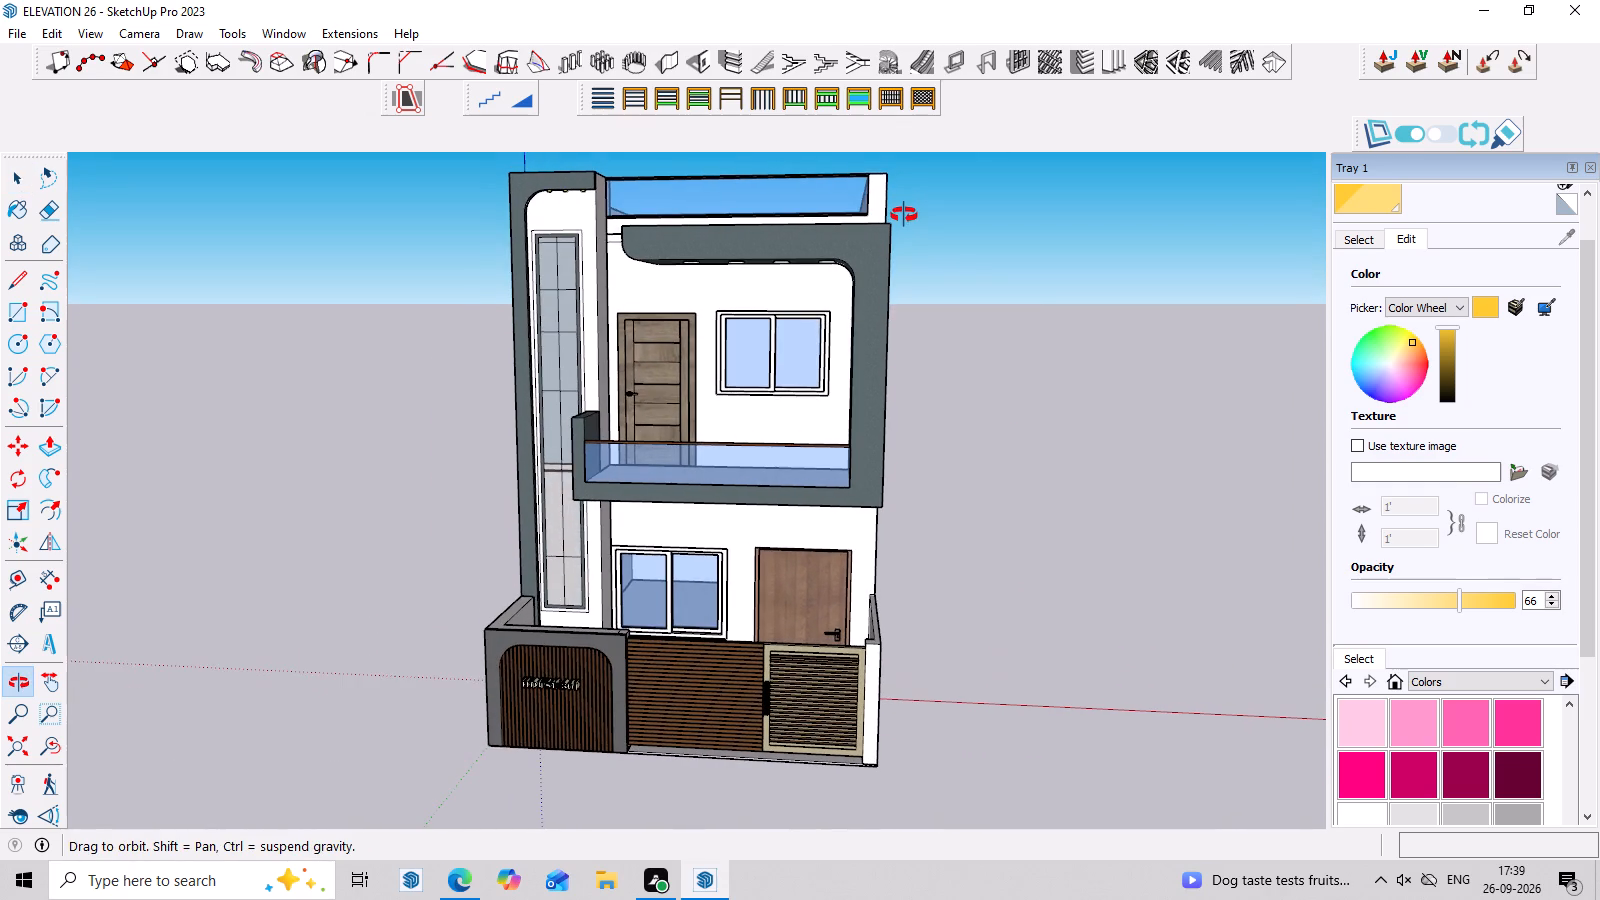
pyautogui.moveTo(904, 215); pyautogui.dragTo(935, 186, button='middle')
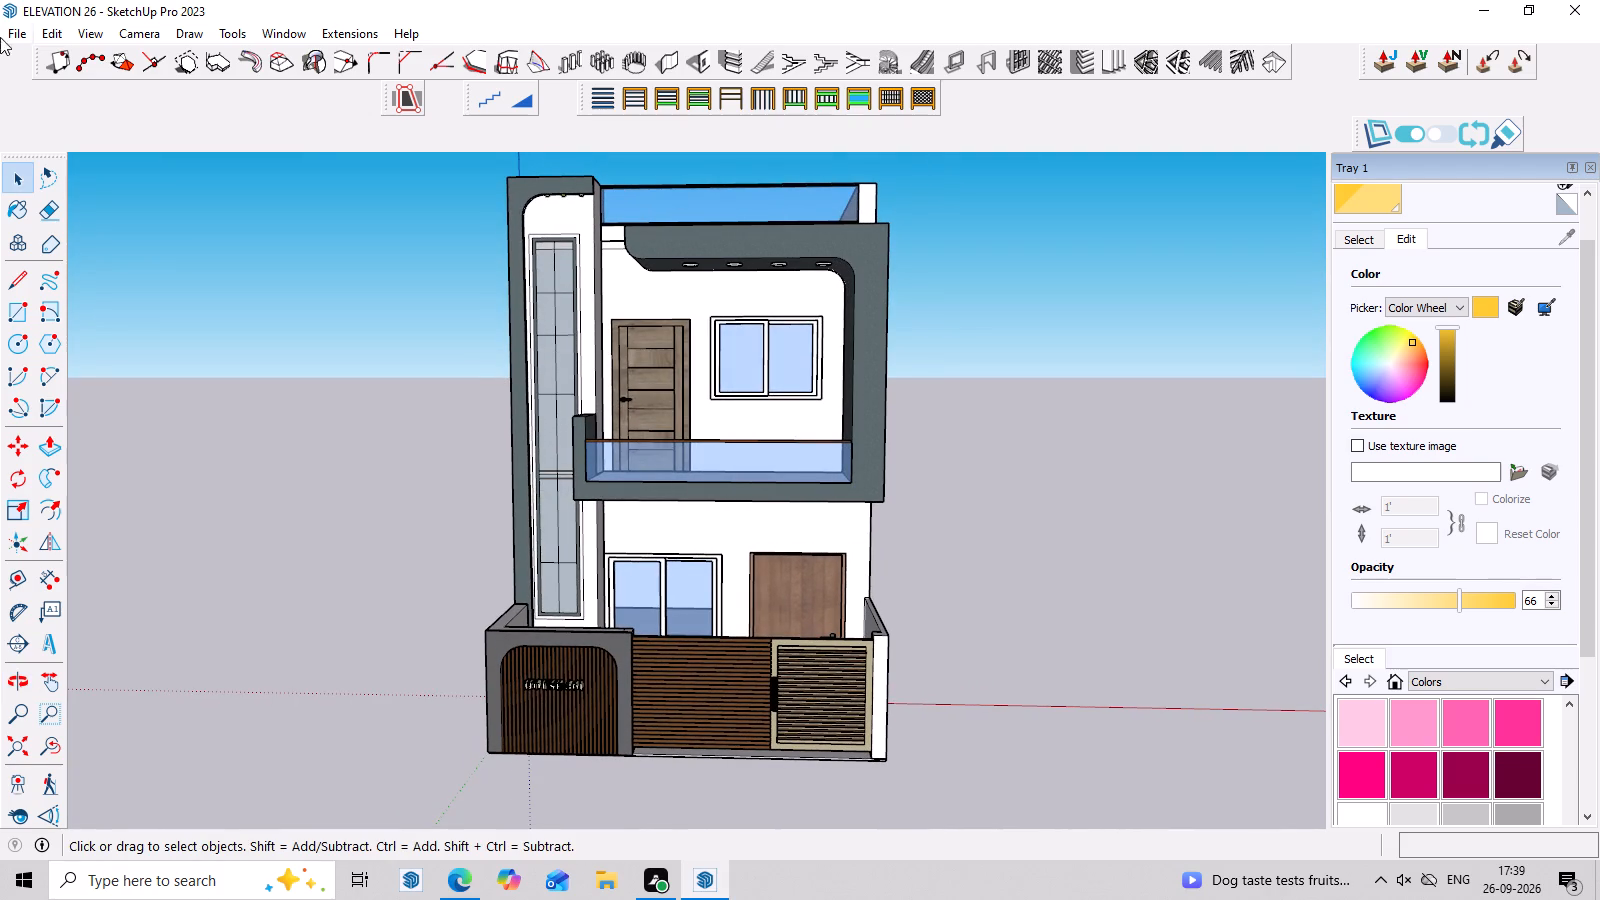
# Export the framed view of the coloured house as a 2D PDF named ELEVATION 26 1 on the Desktop.
pyautogui.click(17, 40)
pyautogui.click(150, 370)
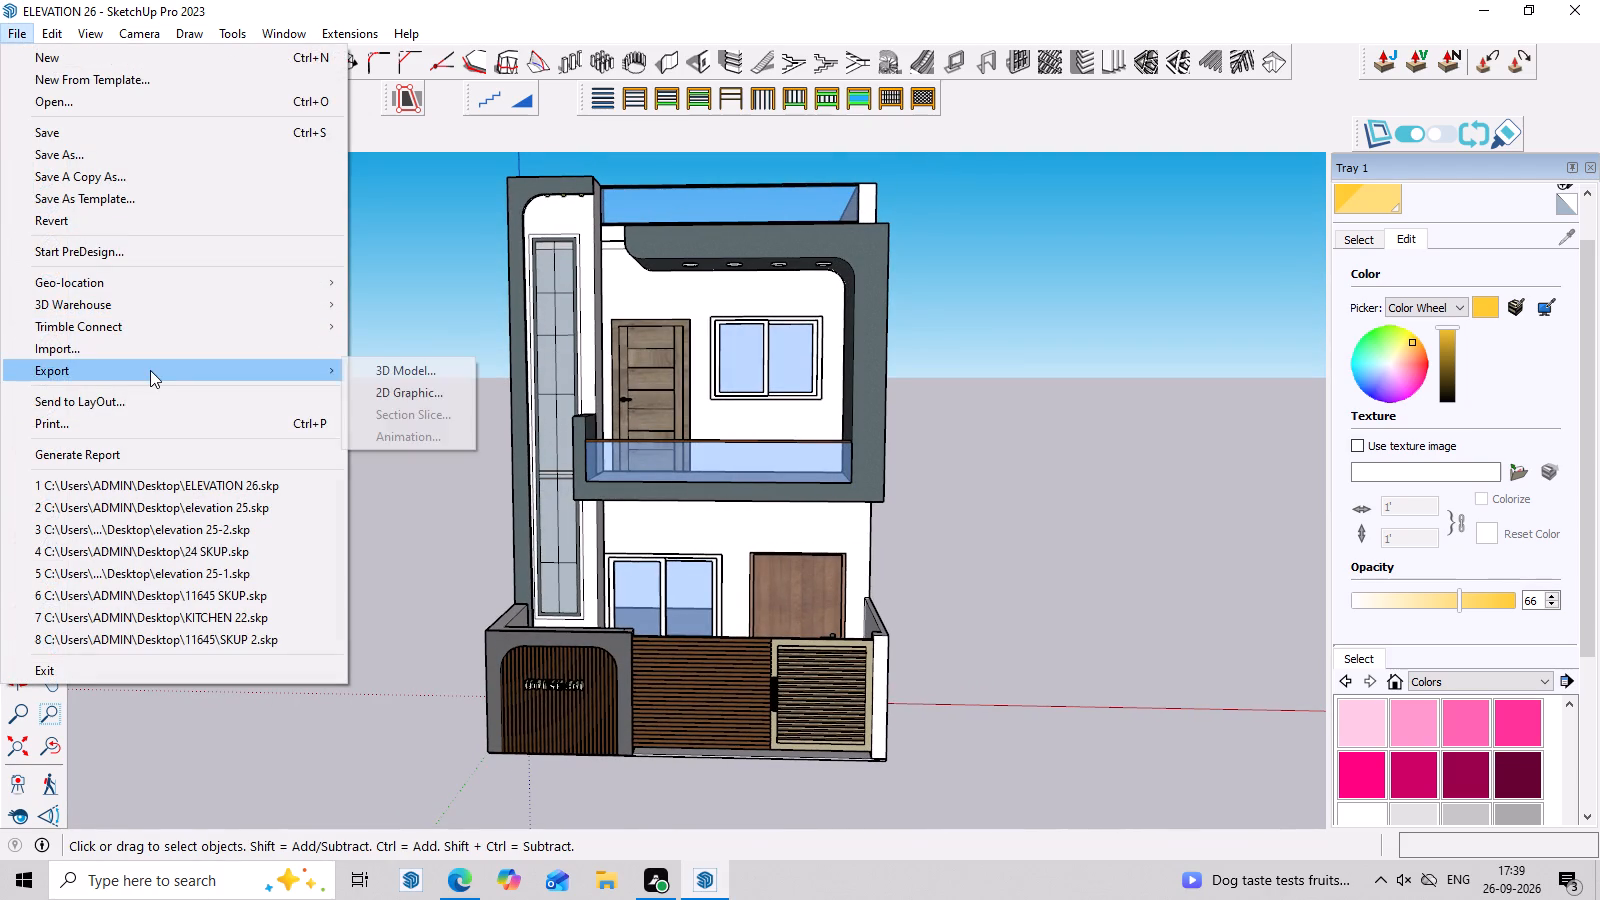
pyautogui.click(399, 397)
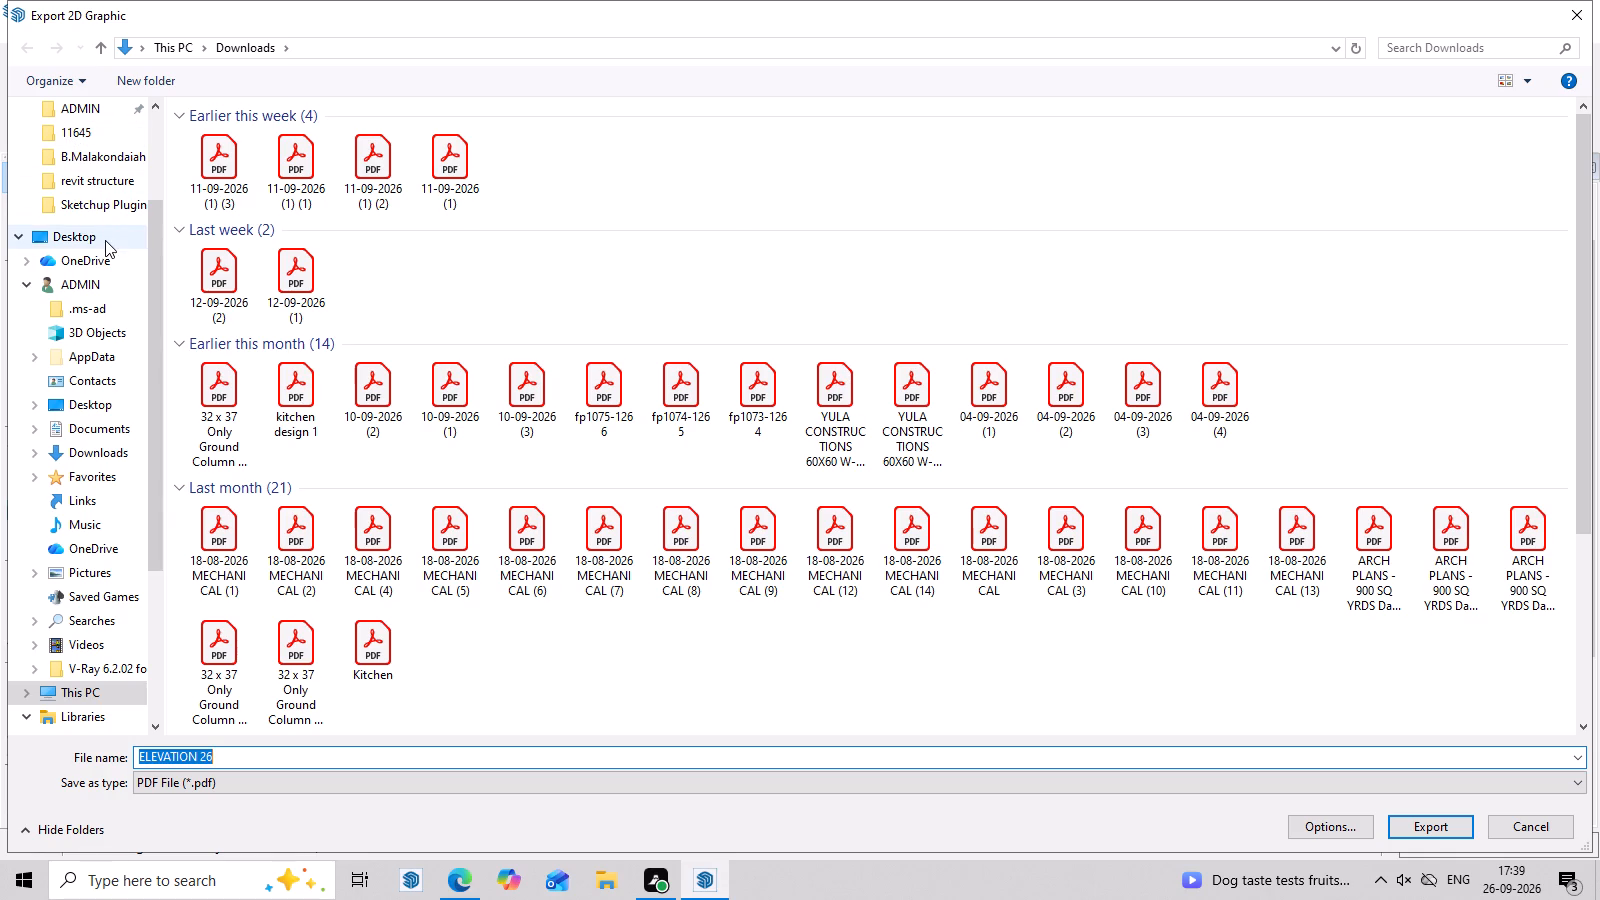
pyautogui.click(105, 240)
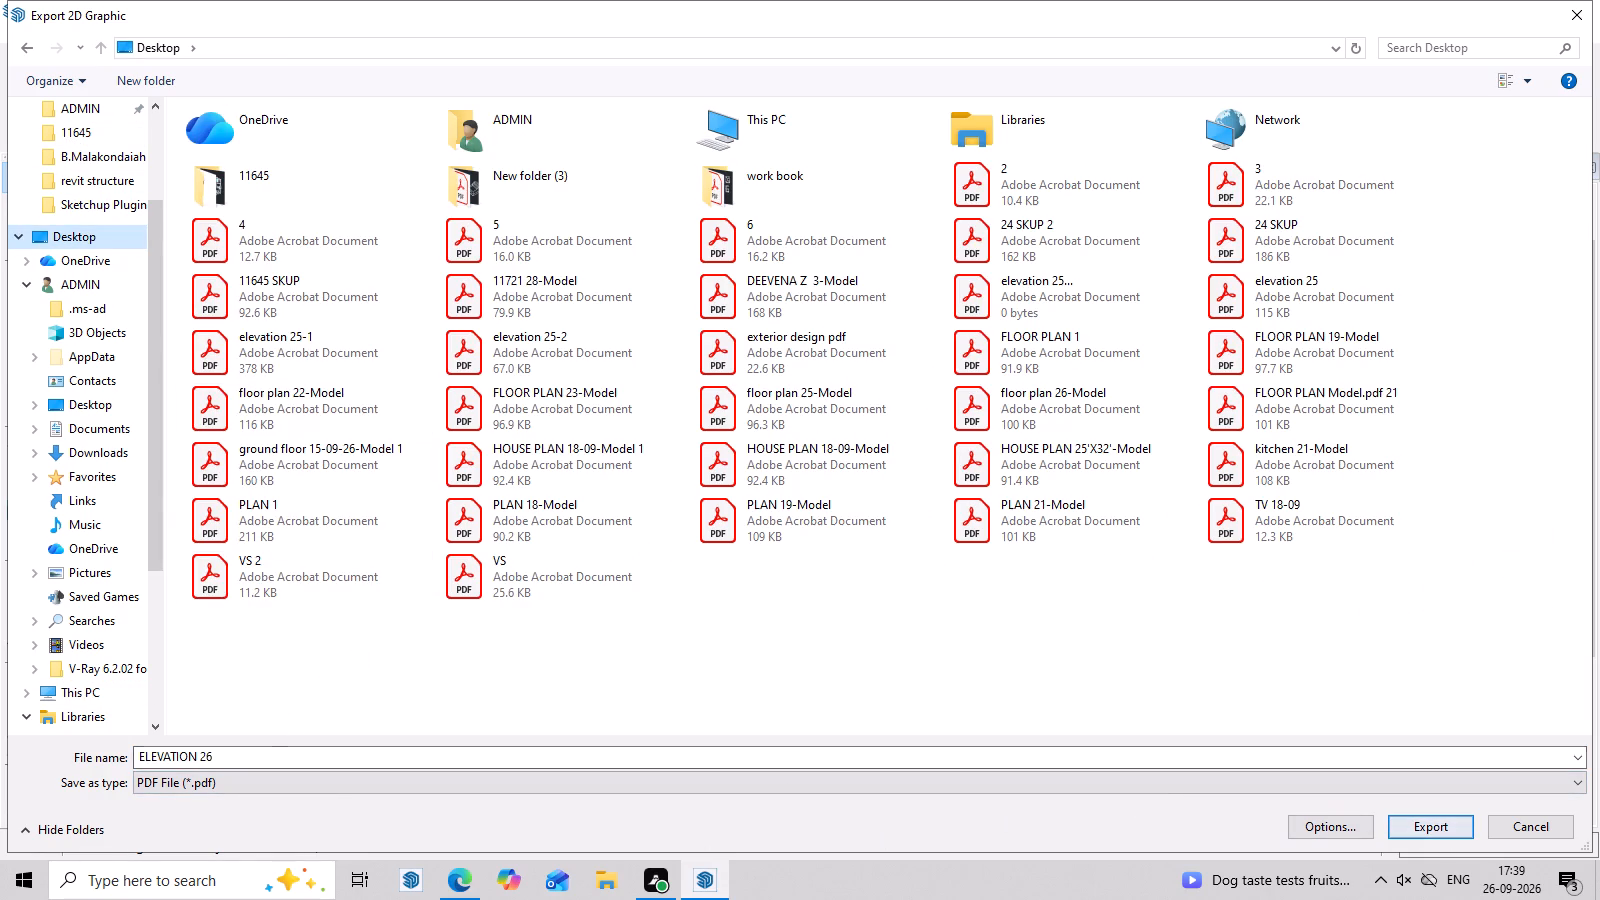
pyautogui.click(262, 747)
pyautogui.click(264, 756)
pyautogui.press('space')
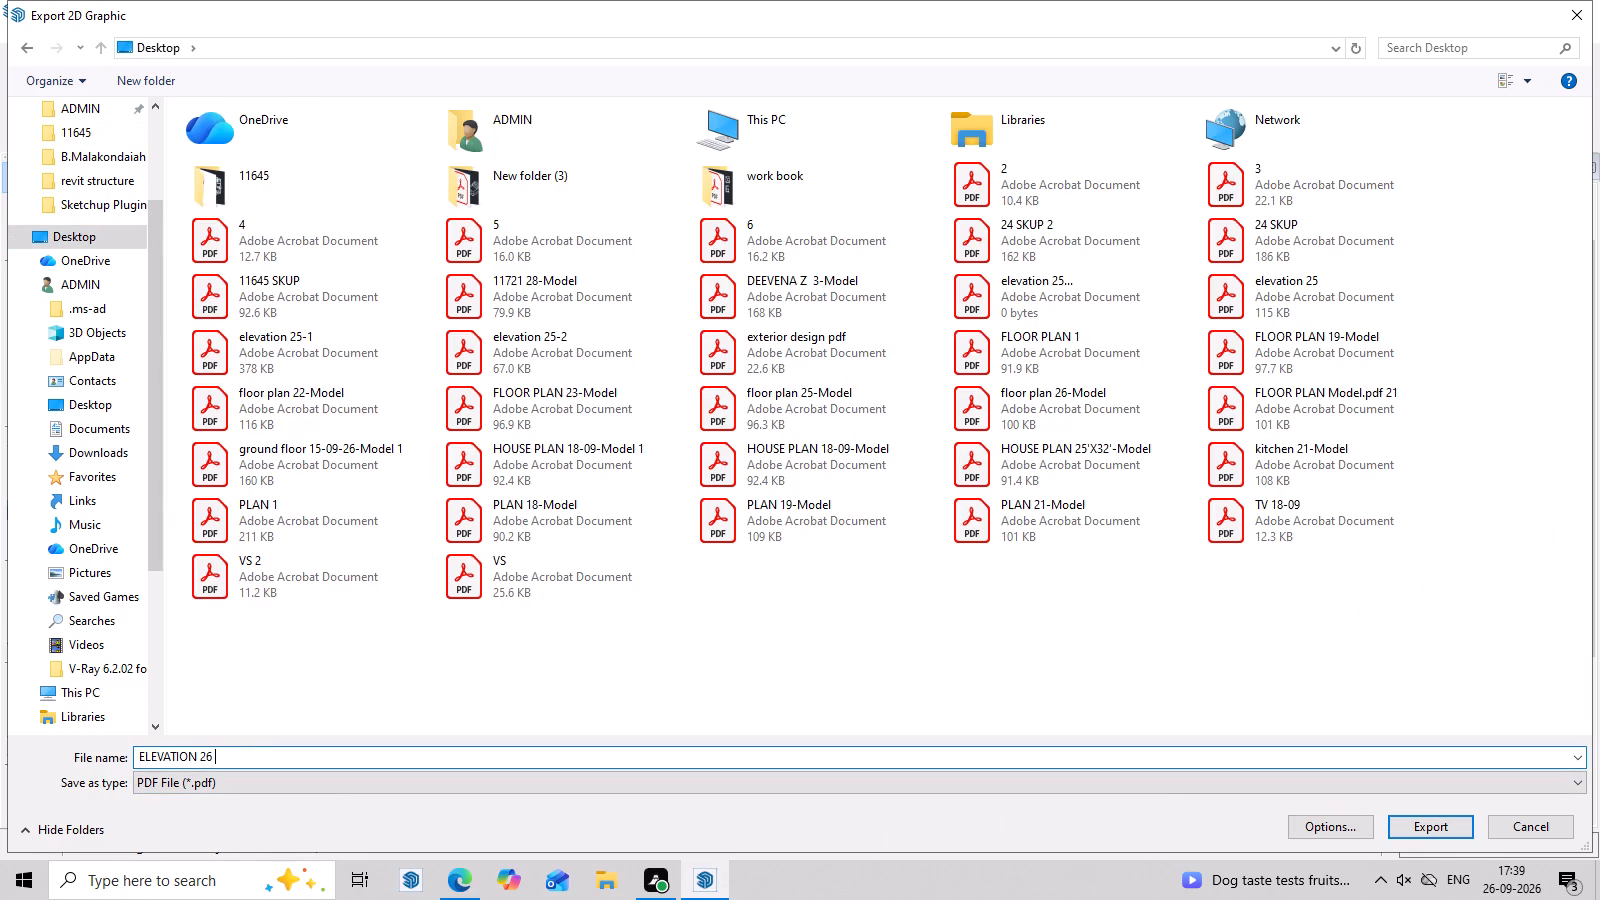
pyautogui.press('1')
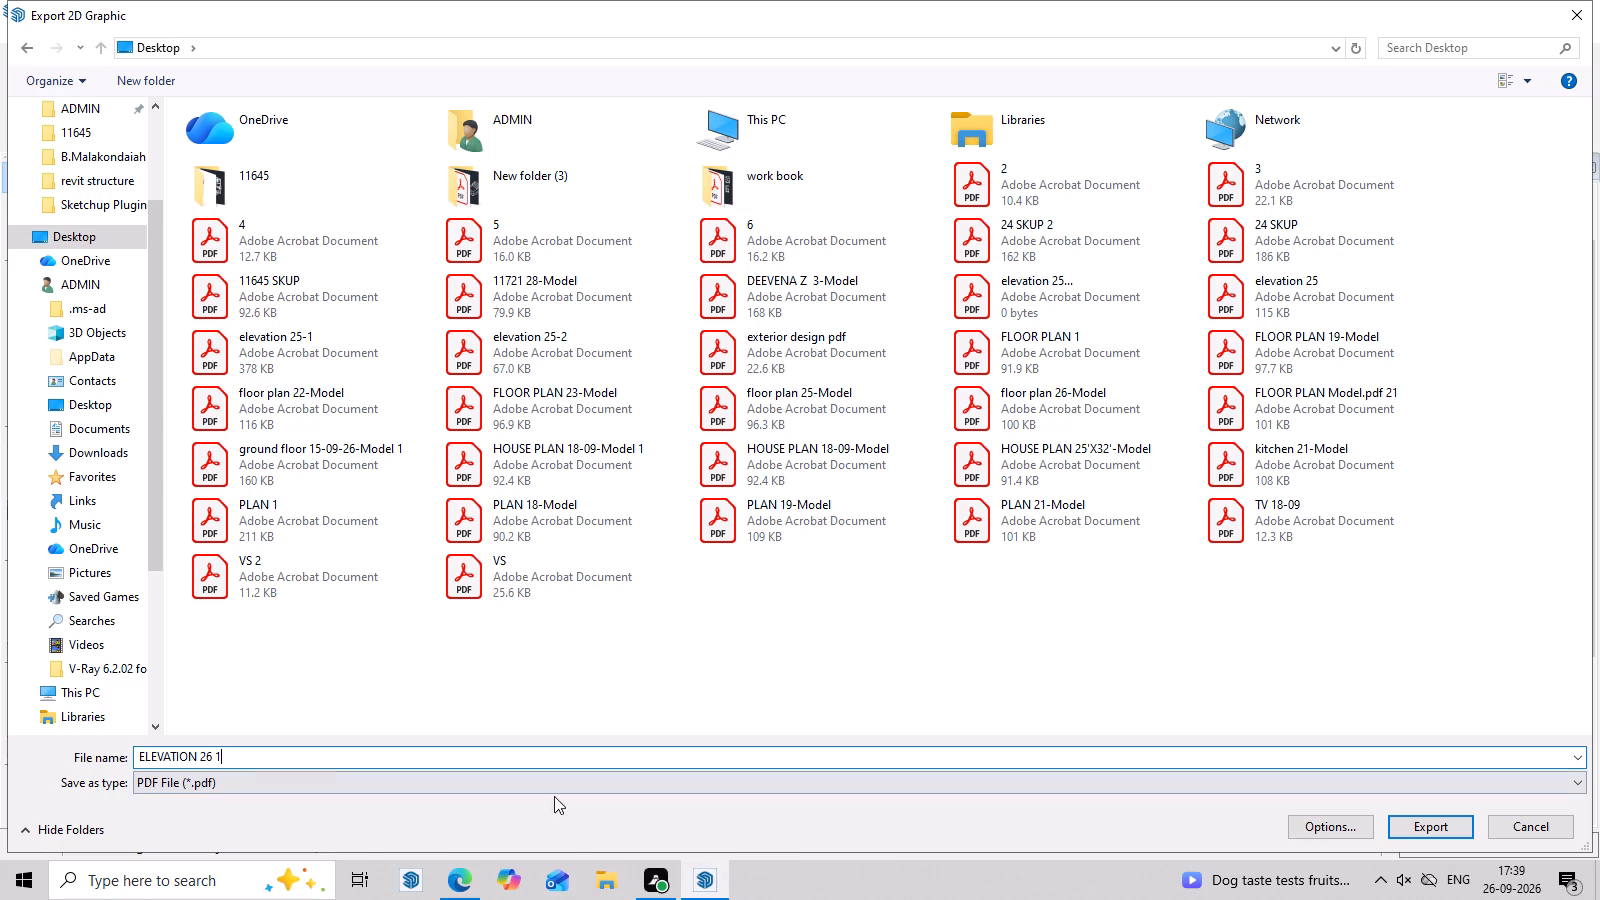
pyautogui.click(1446, 824)
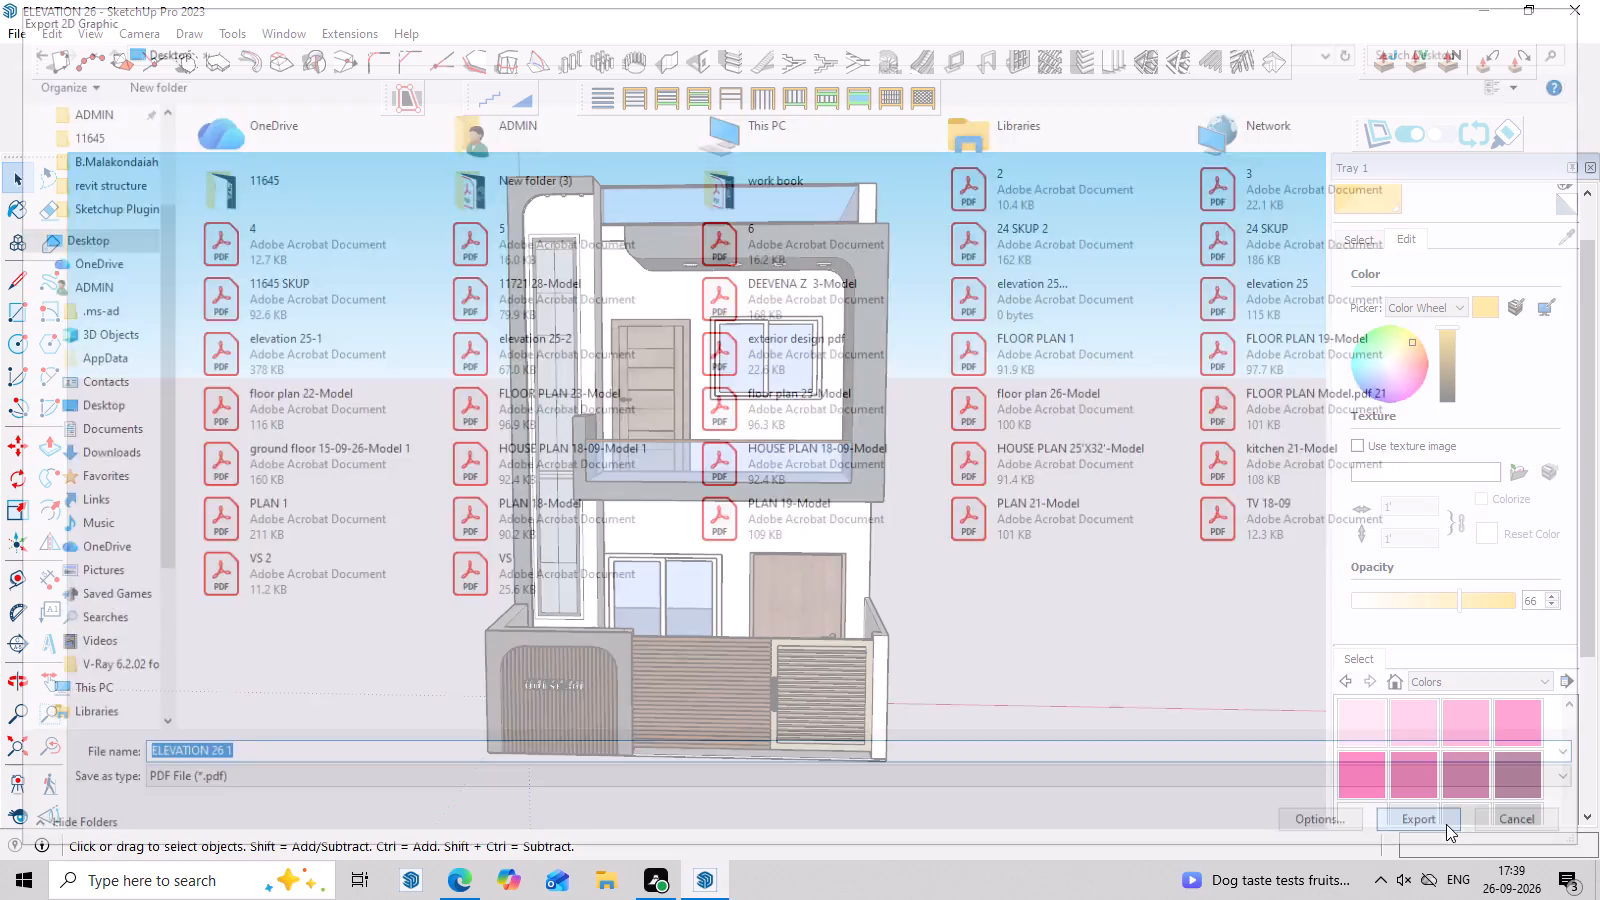